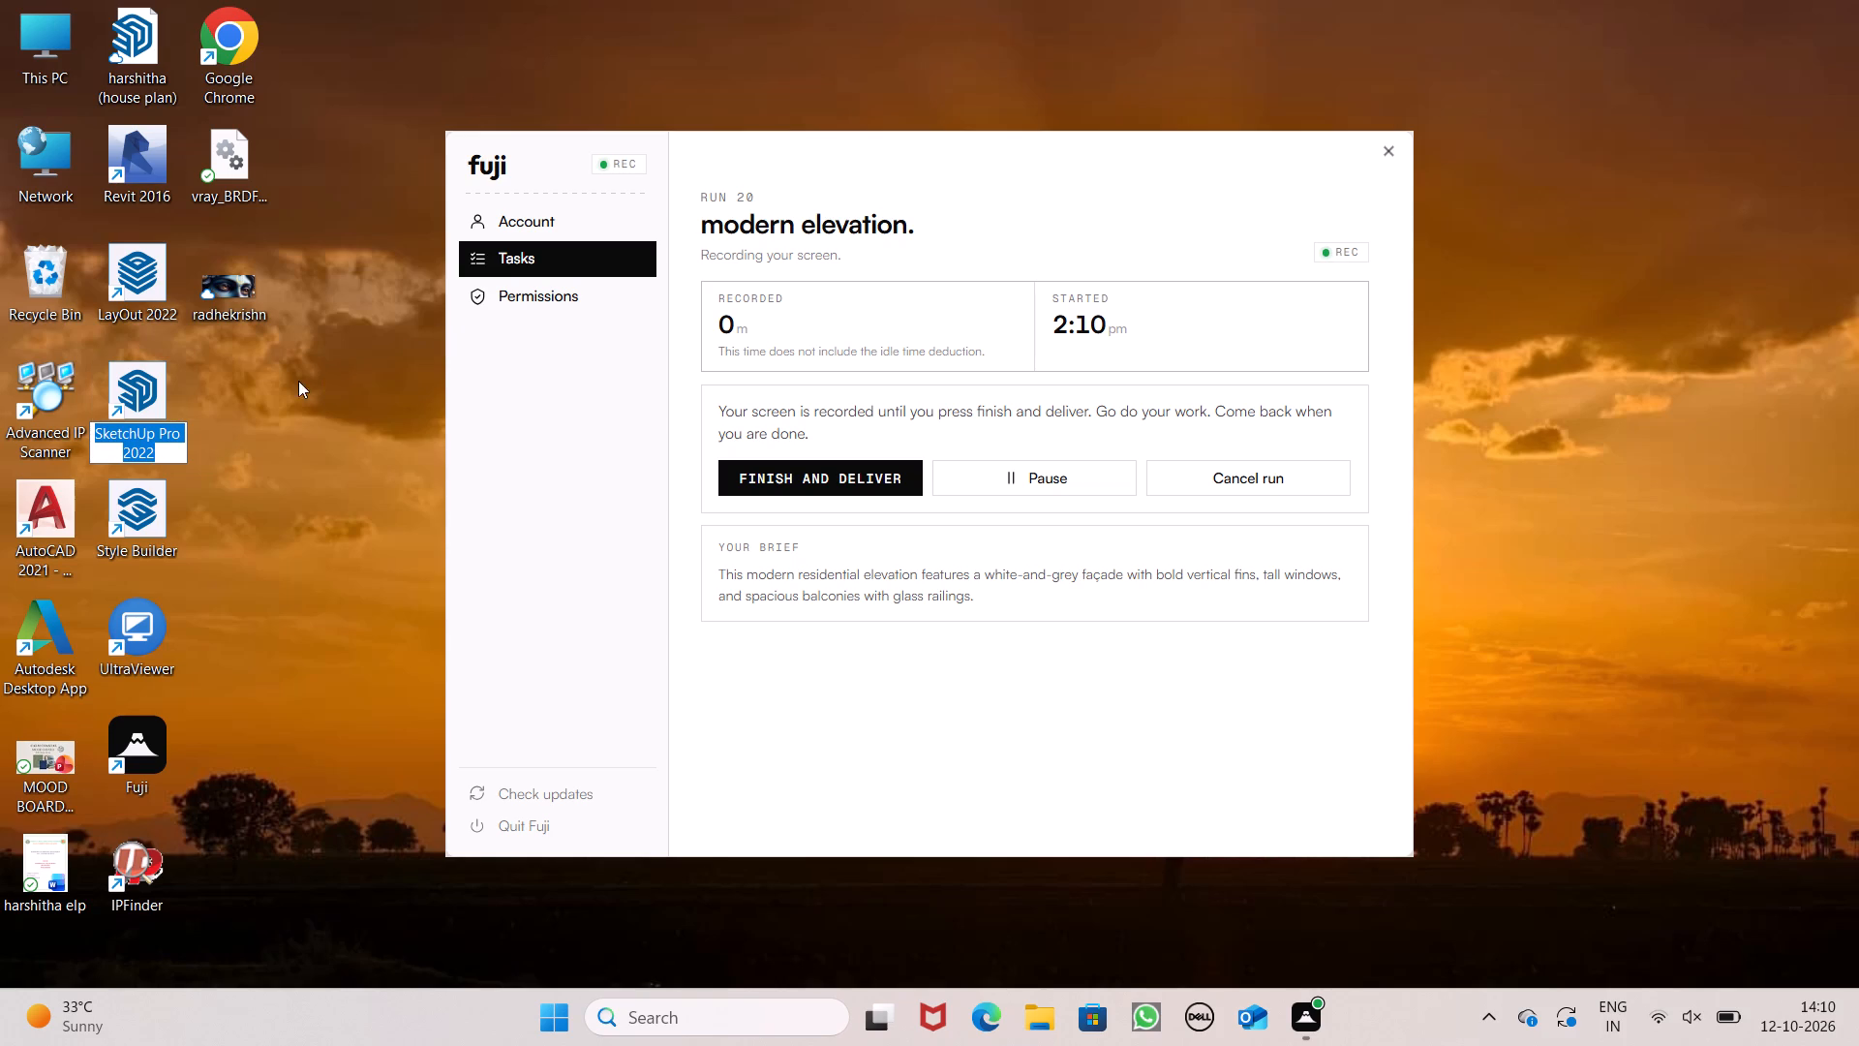
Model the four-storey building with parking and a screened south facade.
Launch SketchUp Pro 2022 from the desktop.
click(161, 393)
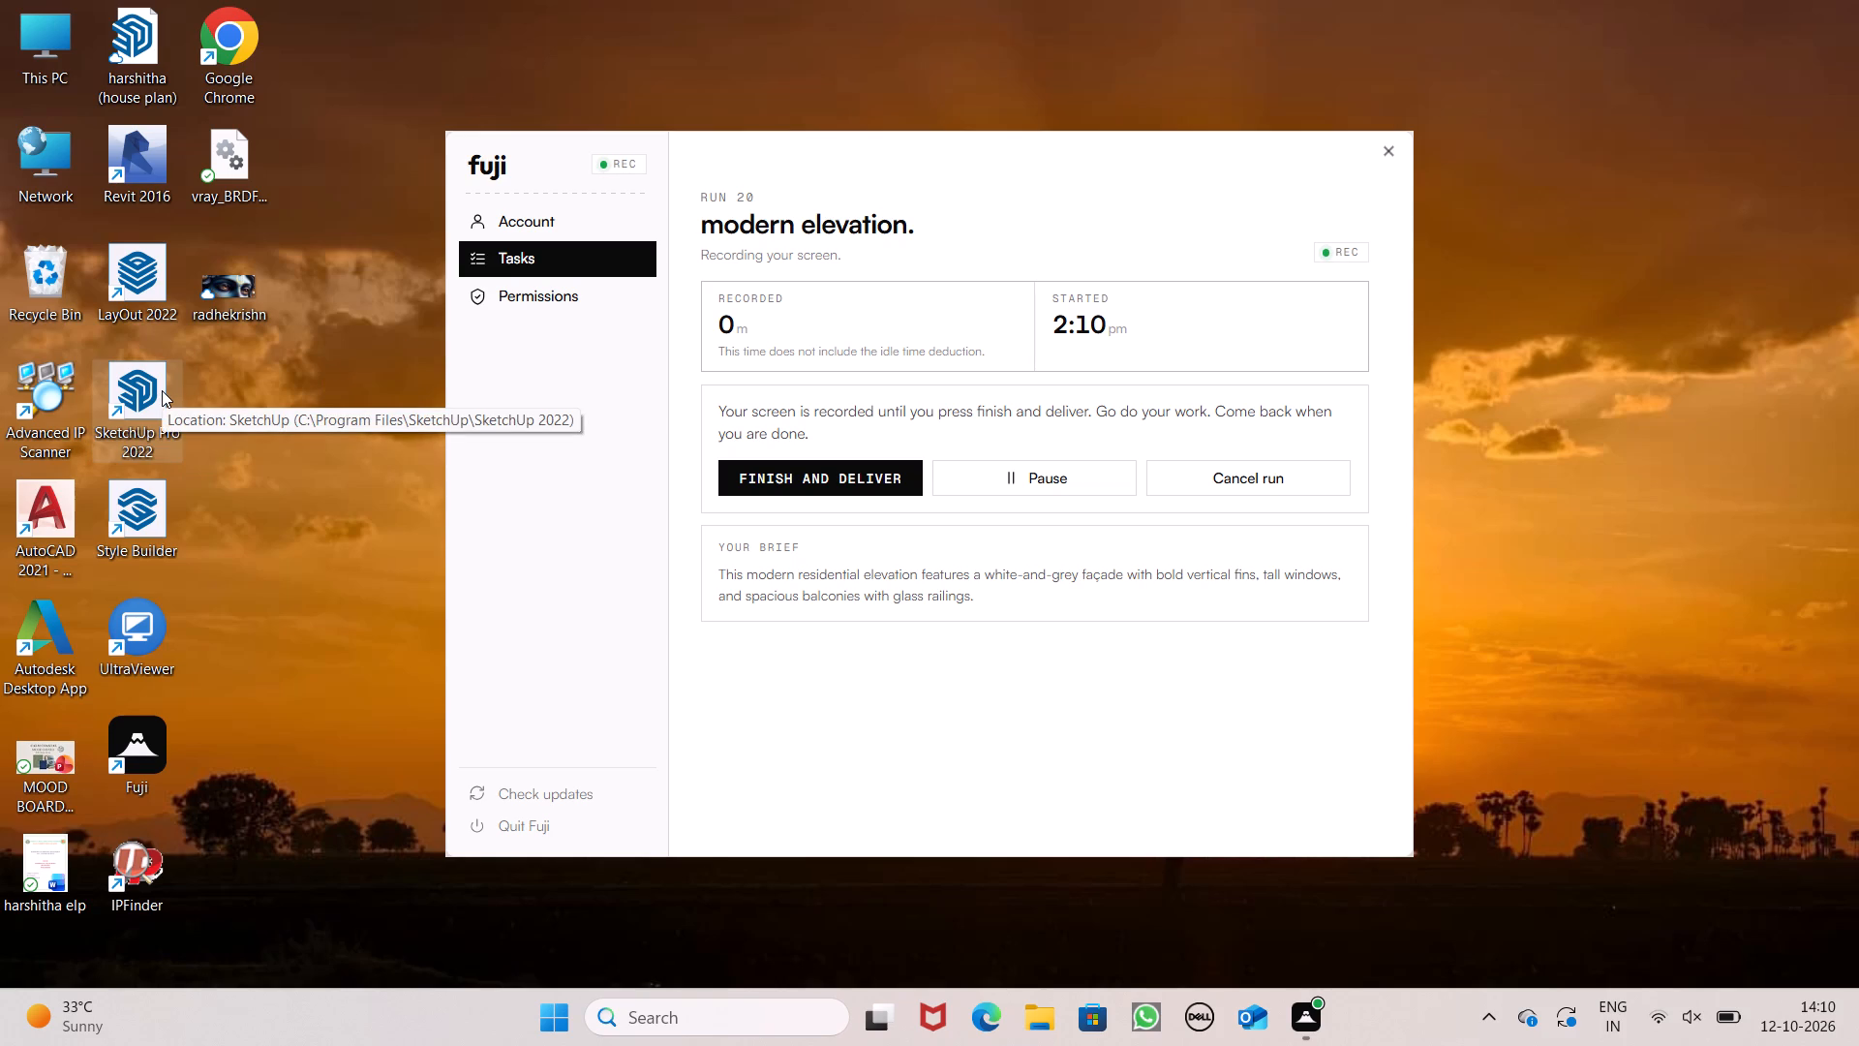
double_click(163, 390)
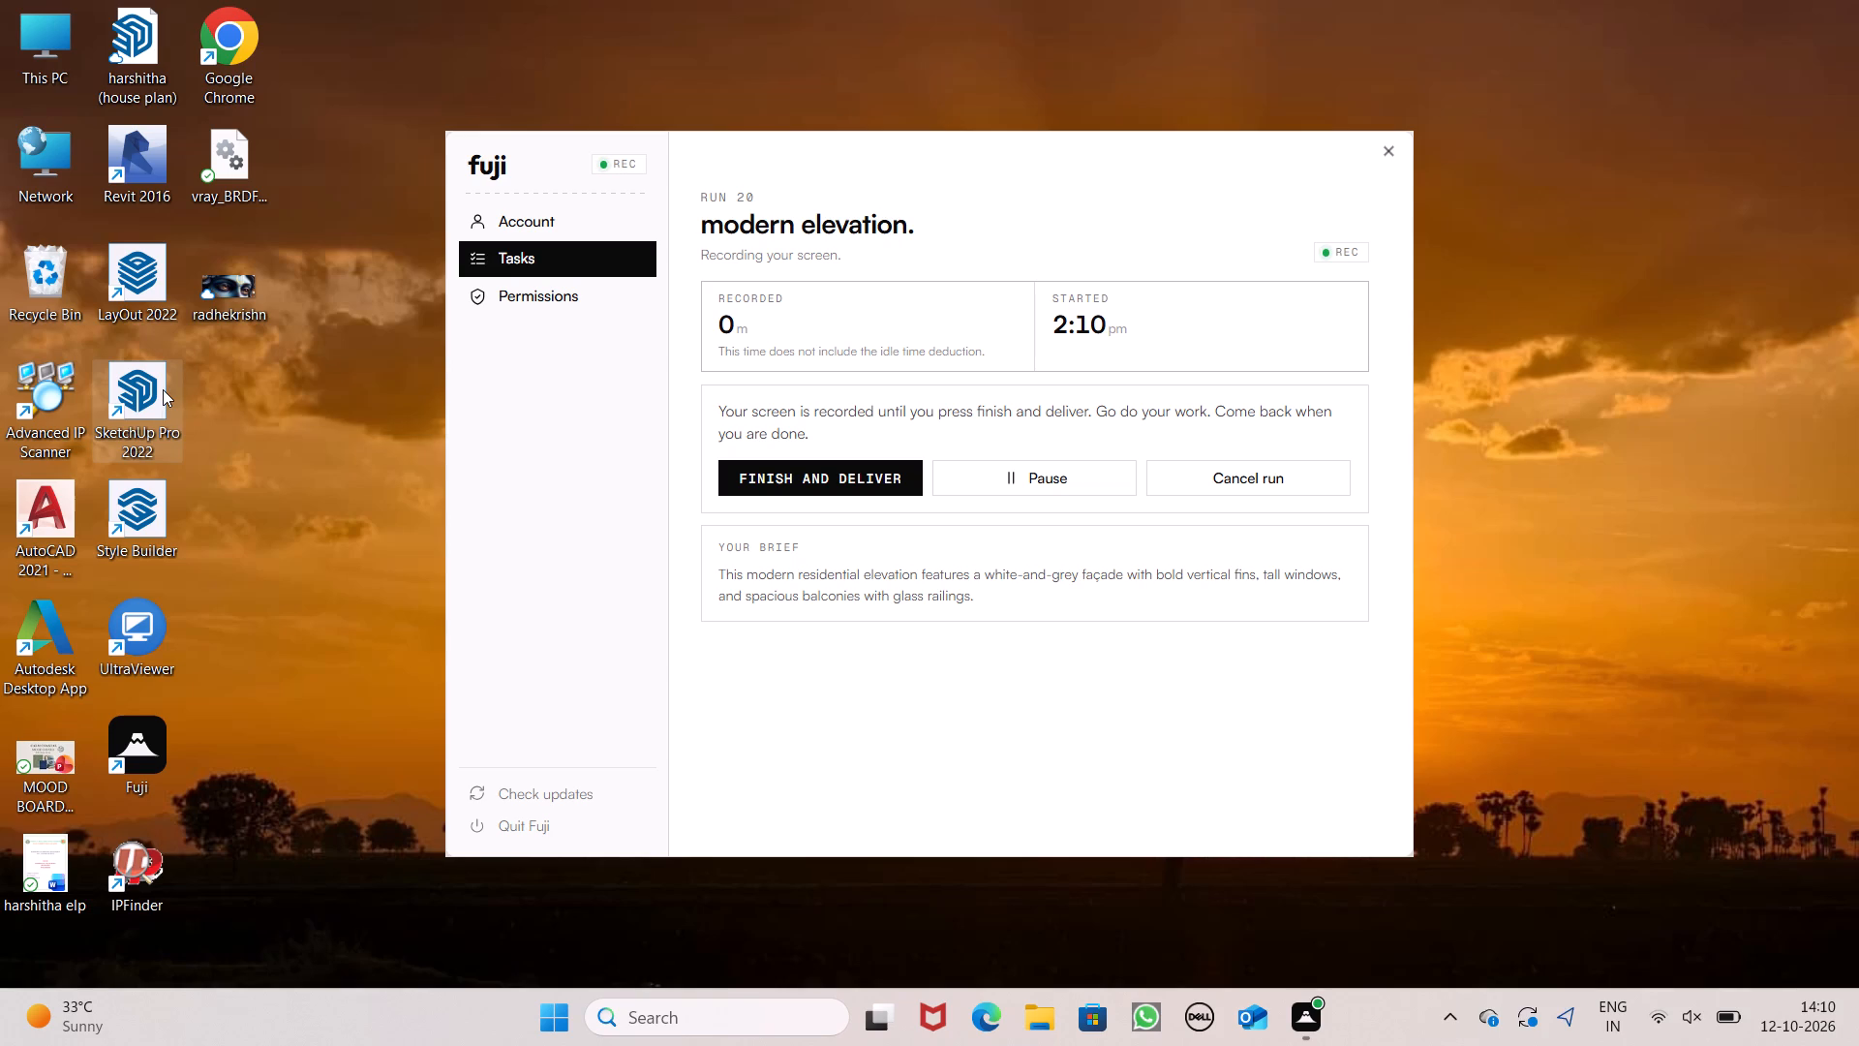
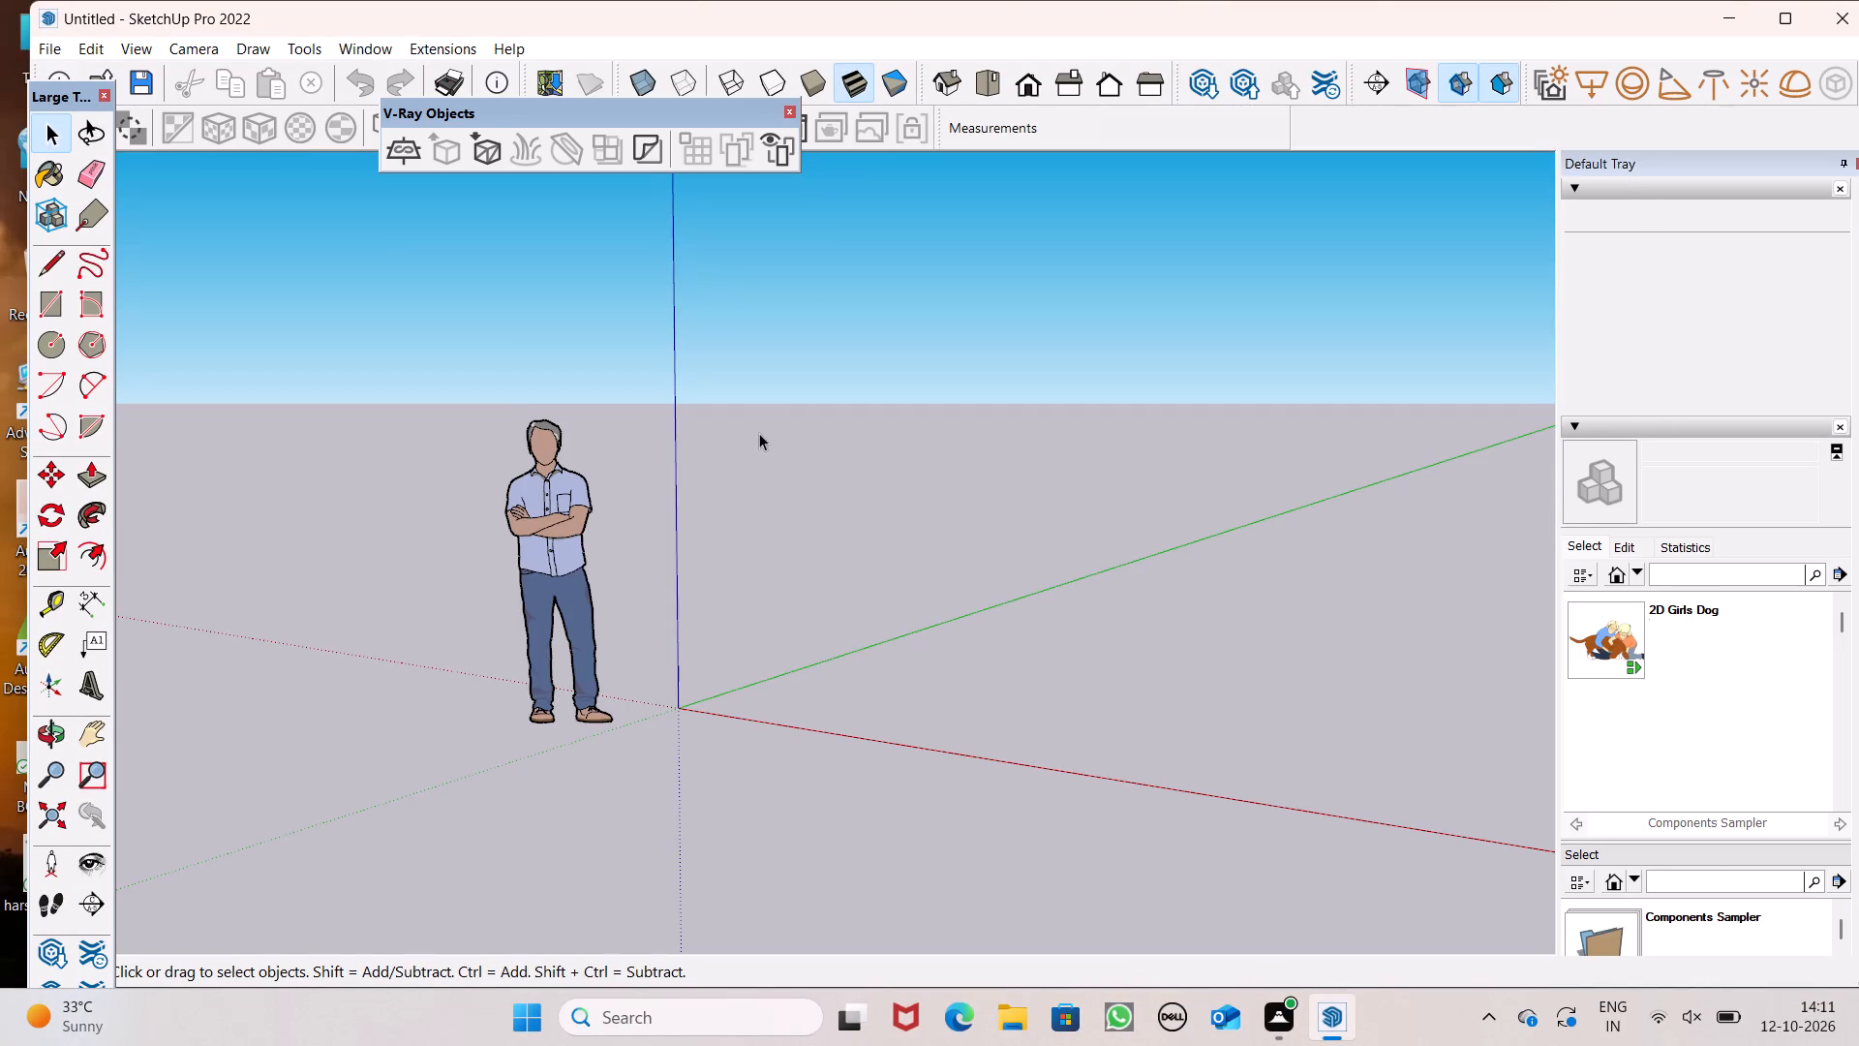
Switch the model to the top view, looking straight down on the ground plane beside the origin.
click(979, 82)
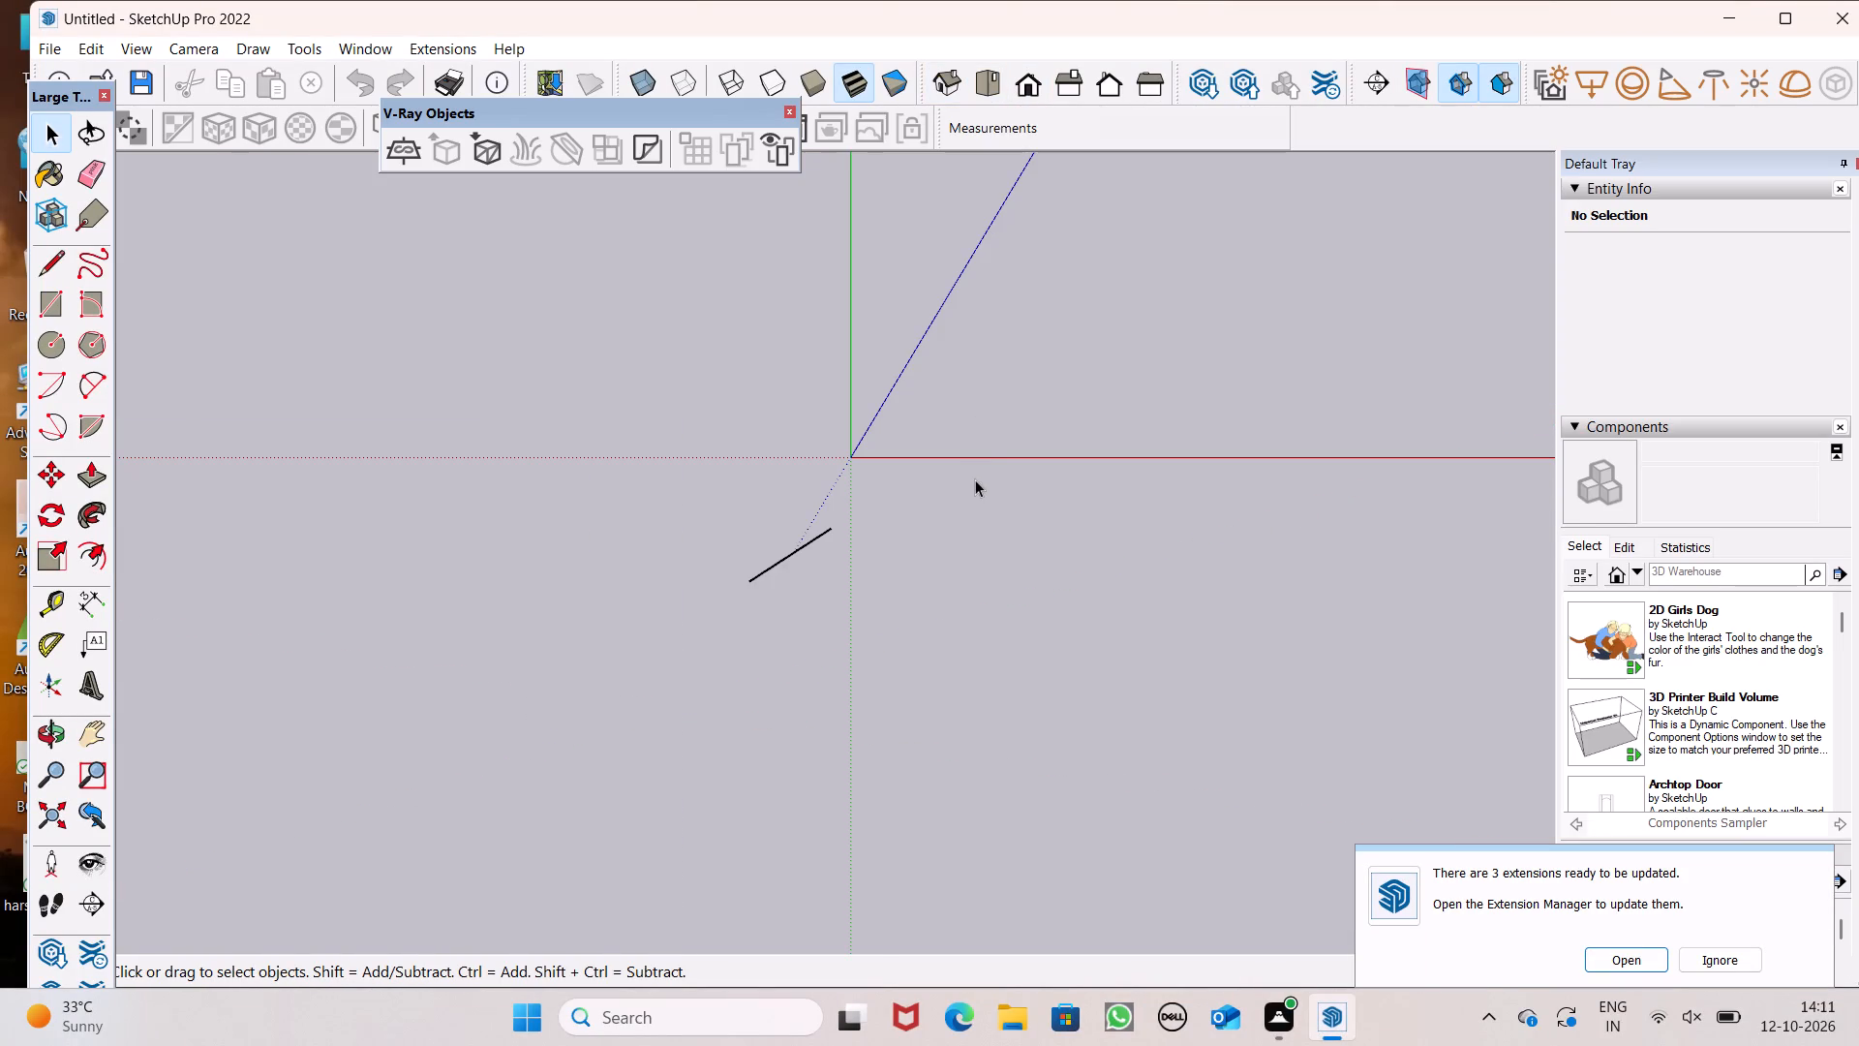
scroll(1249, 291, up, 7)
scroll(1373, 207, up, 2)
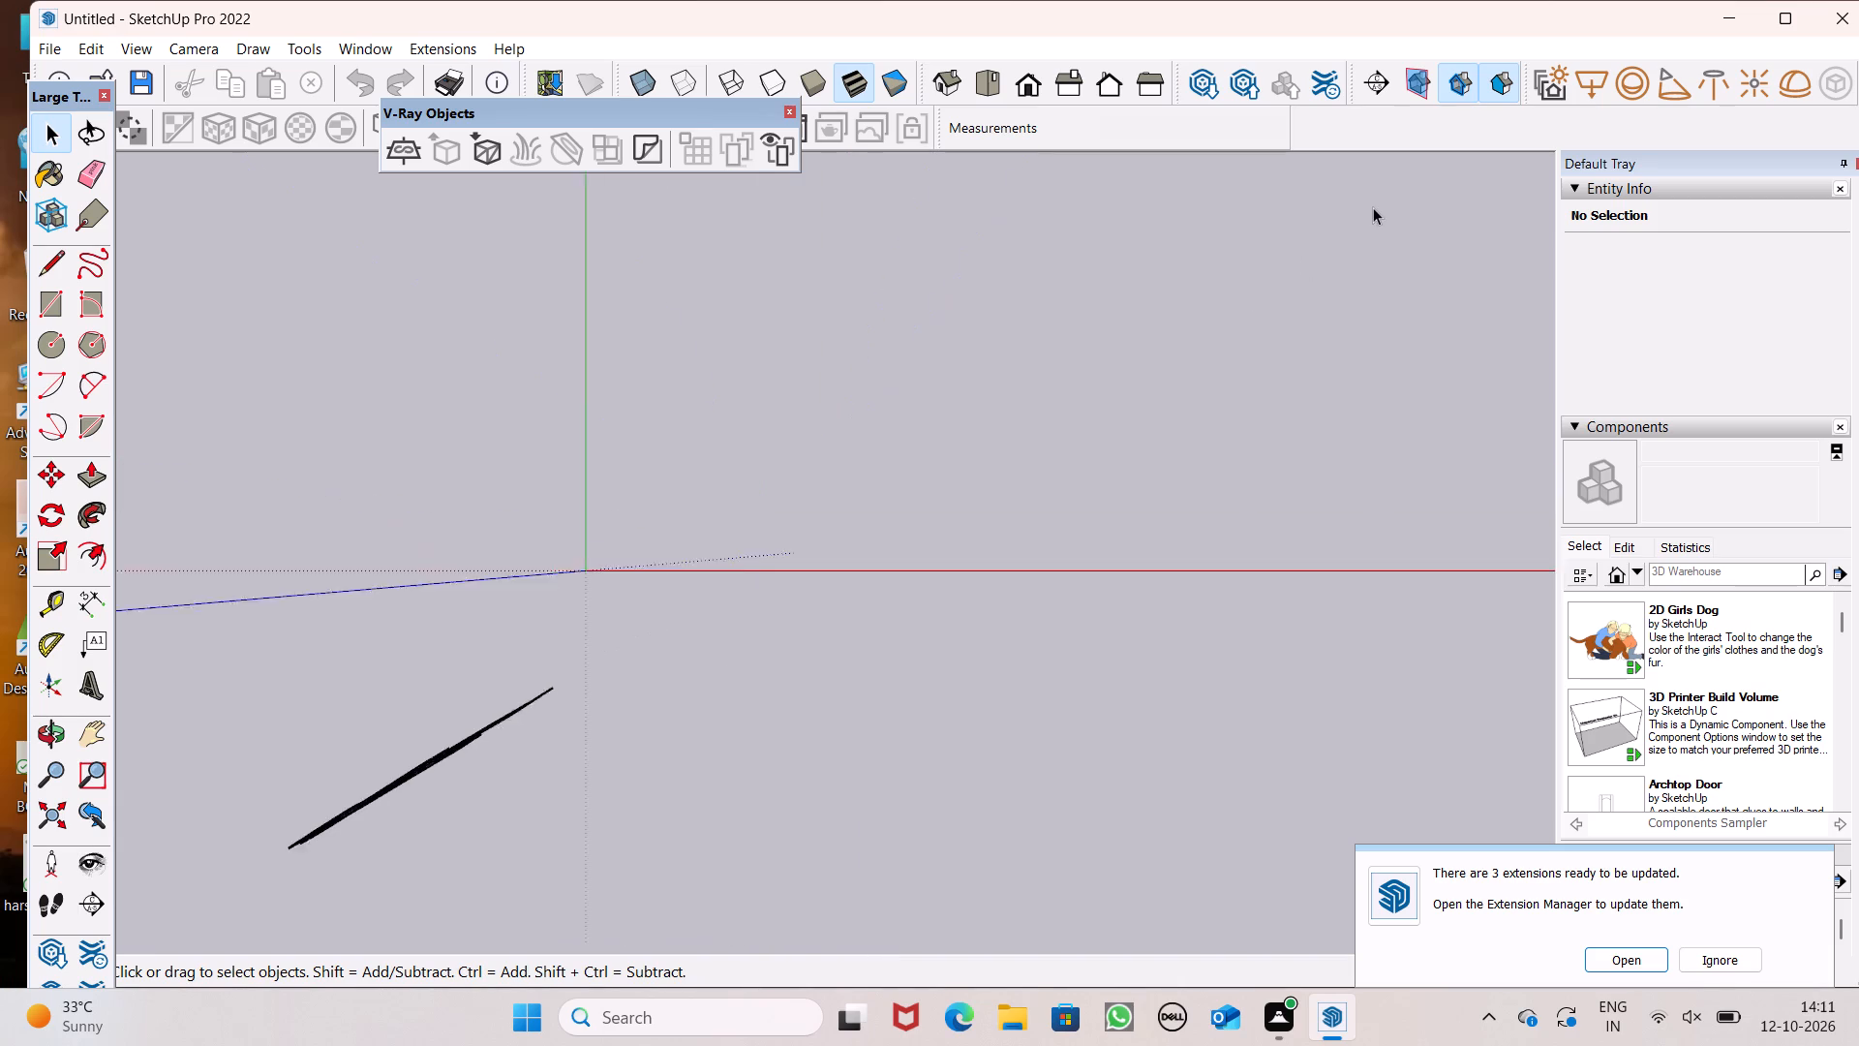
scroll(1373, 207, up, 2)
scroll(1009, 569, down, 14)
scroll(1252, 375, up, 3)
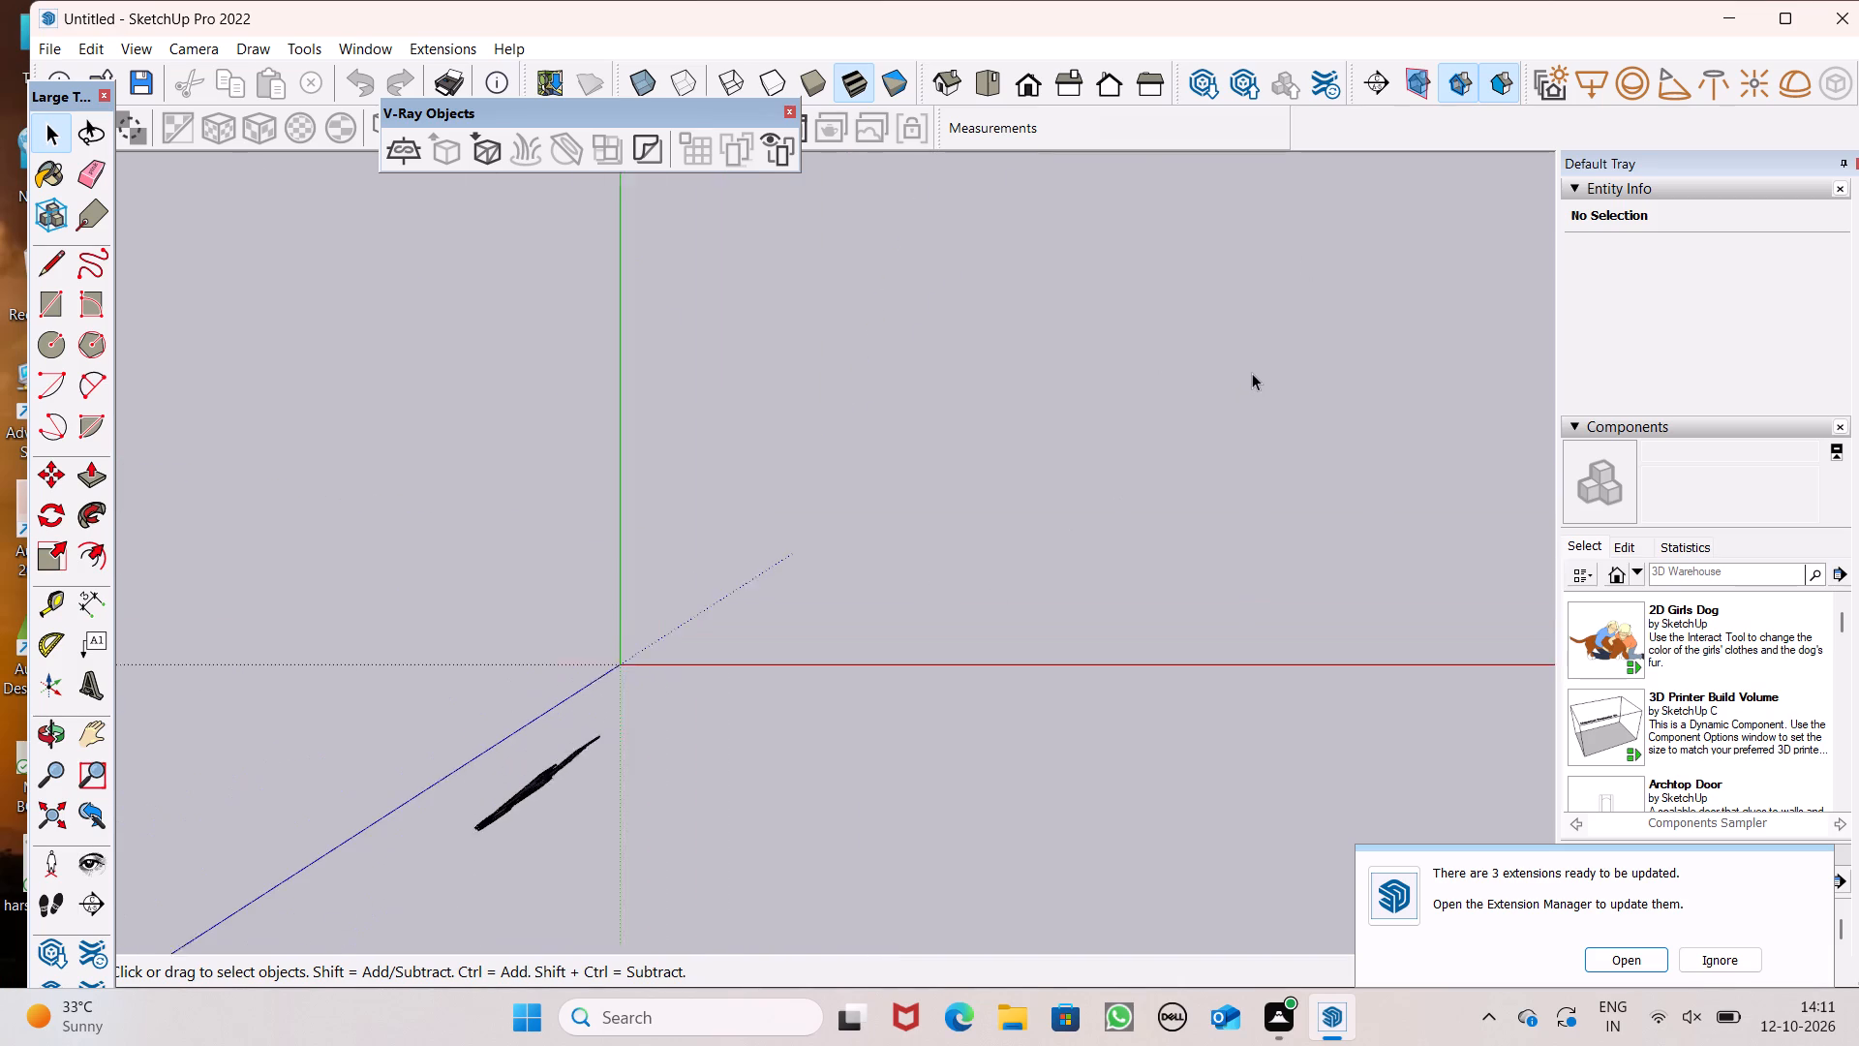
scroll(1252, 373, up, 1)
scroll(1426, 690, up, 4)
scroll(1032, 529, down, 13)
scroll(1421, 354, up, 5)
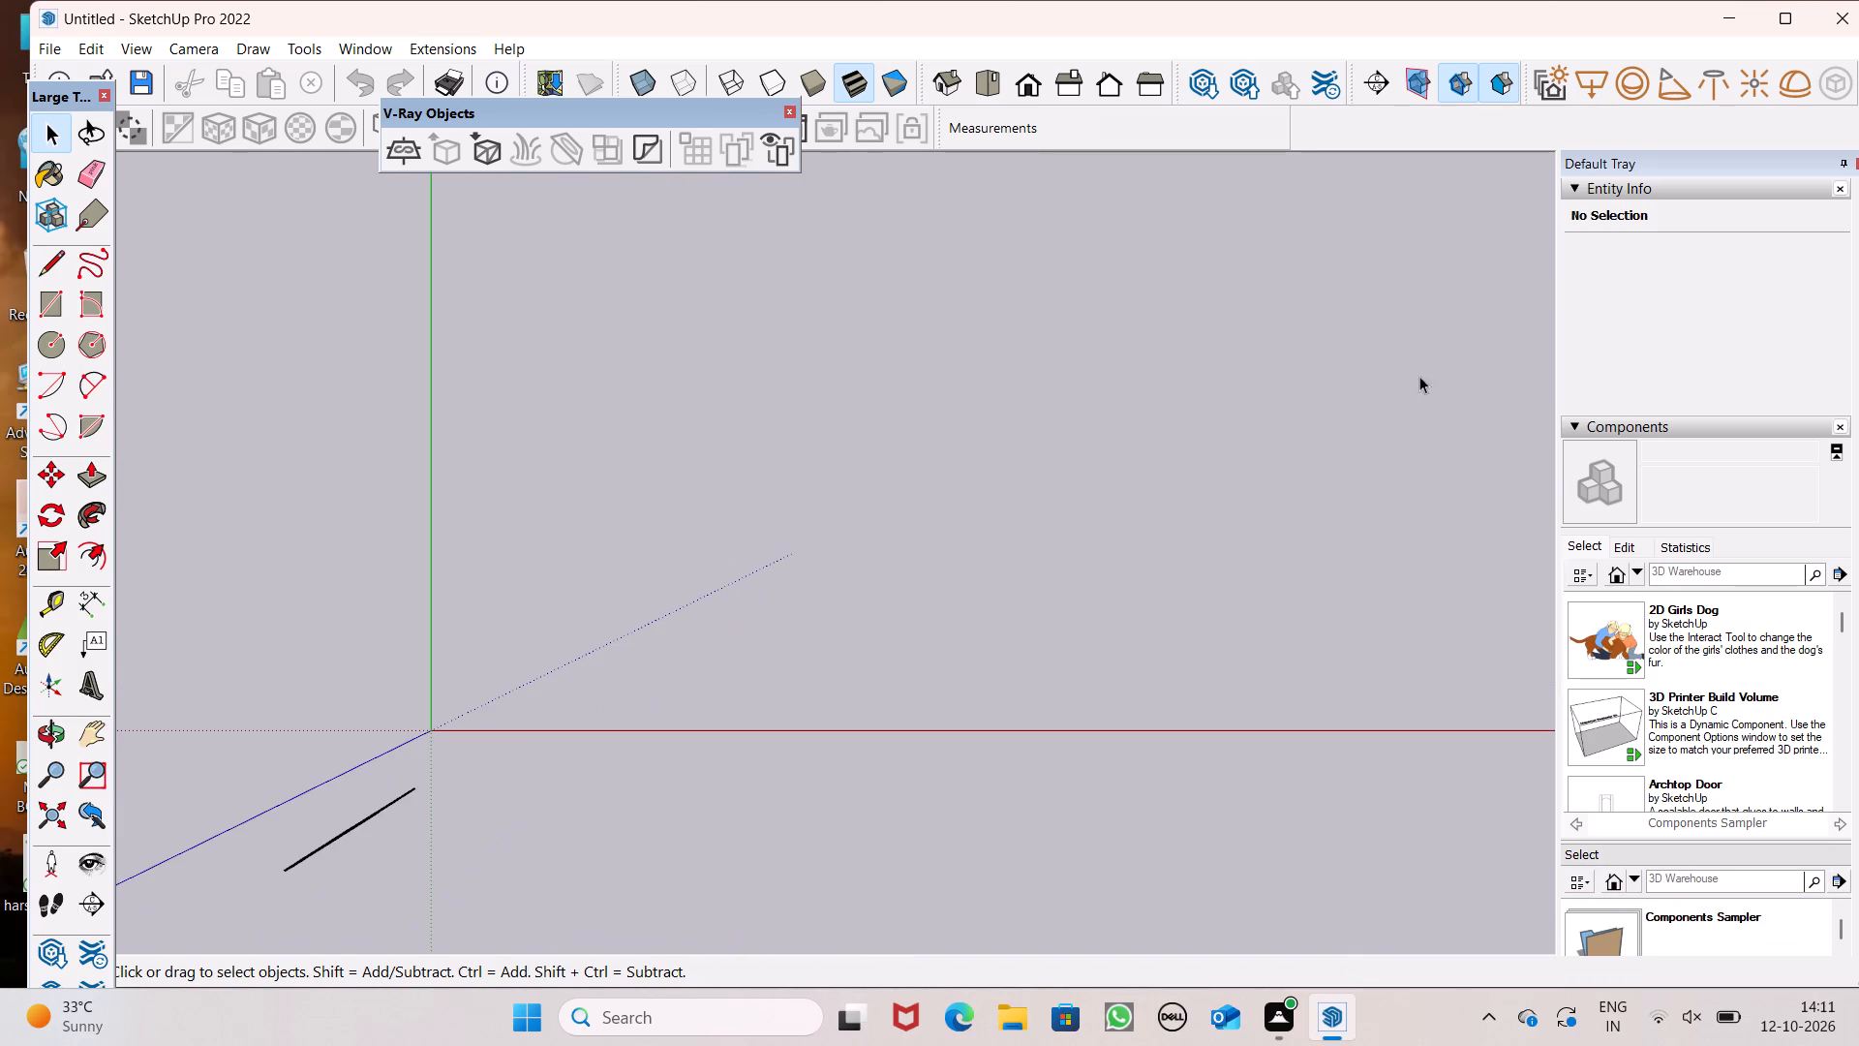
scroll(1102, 302, up, 4)
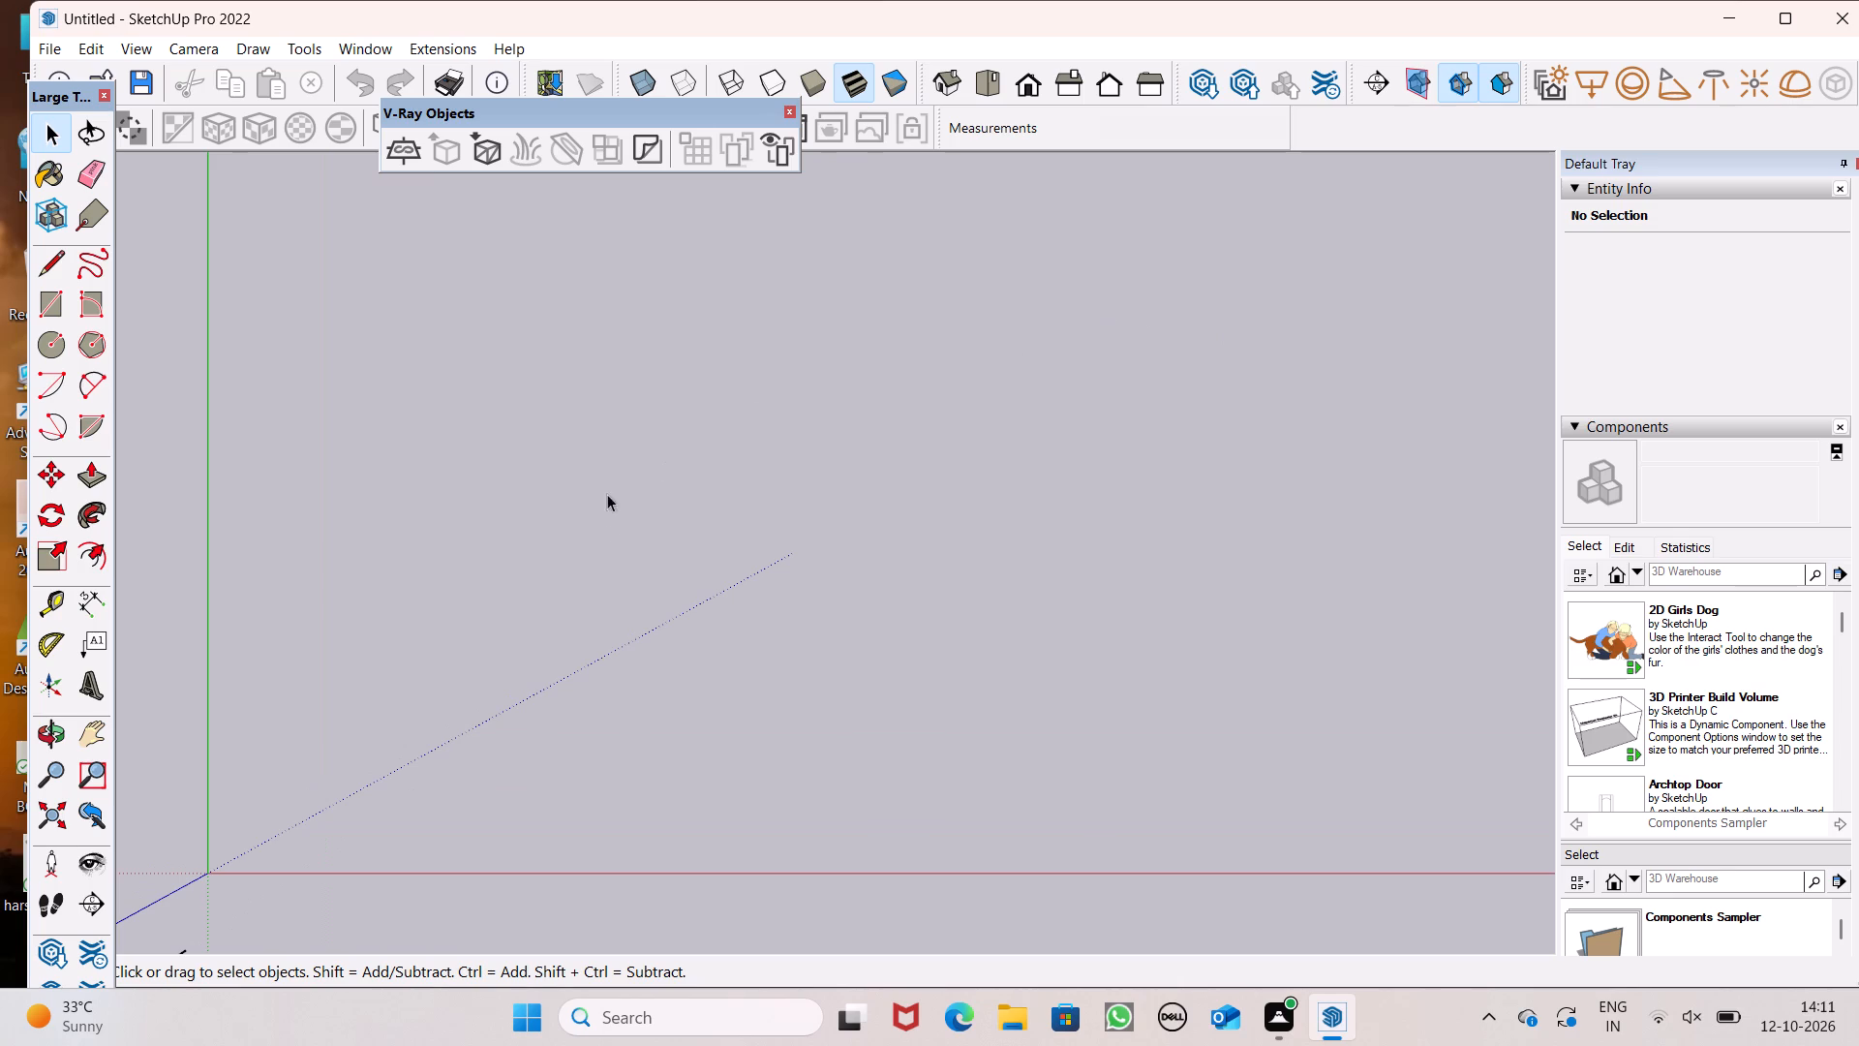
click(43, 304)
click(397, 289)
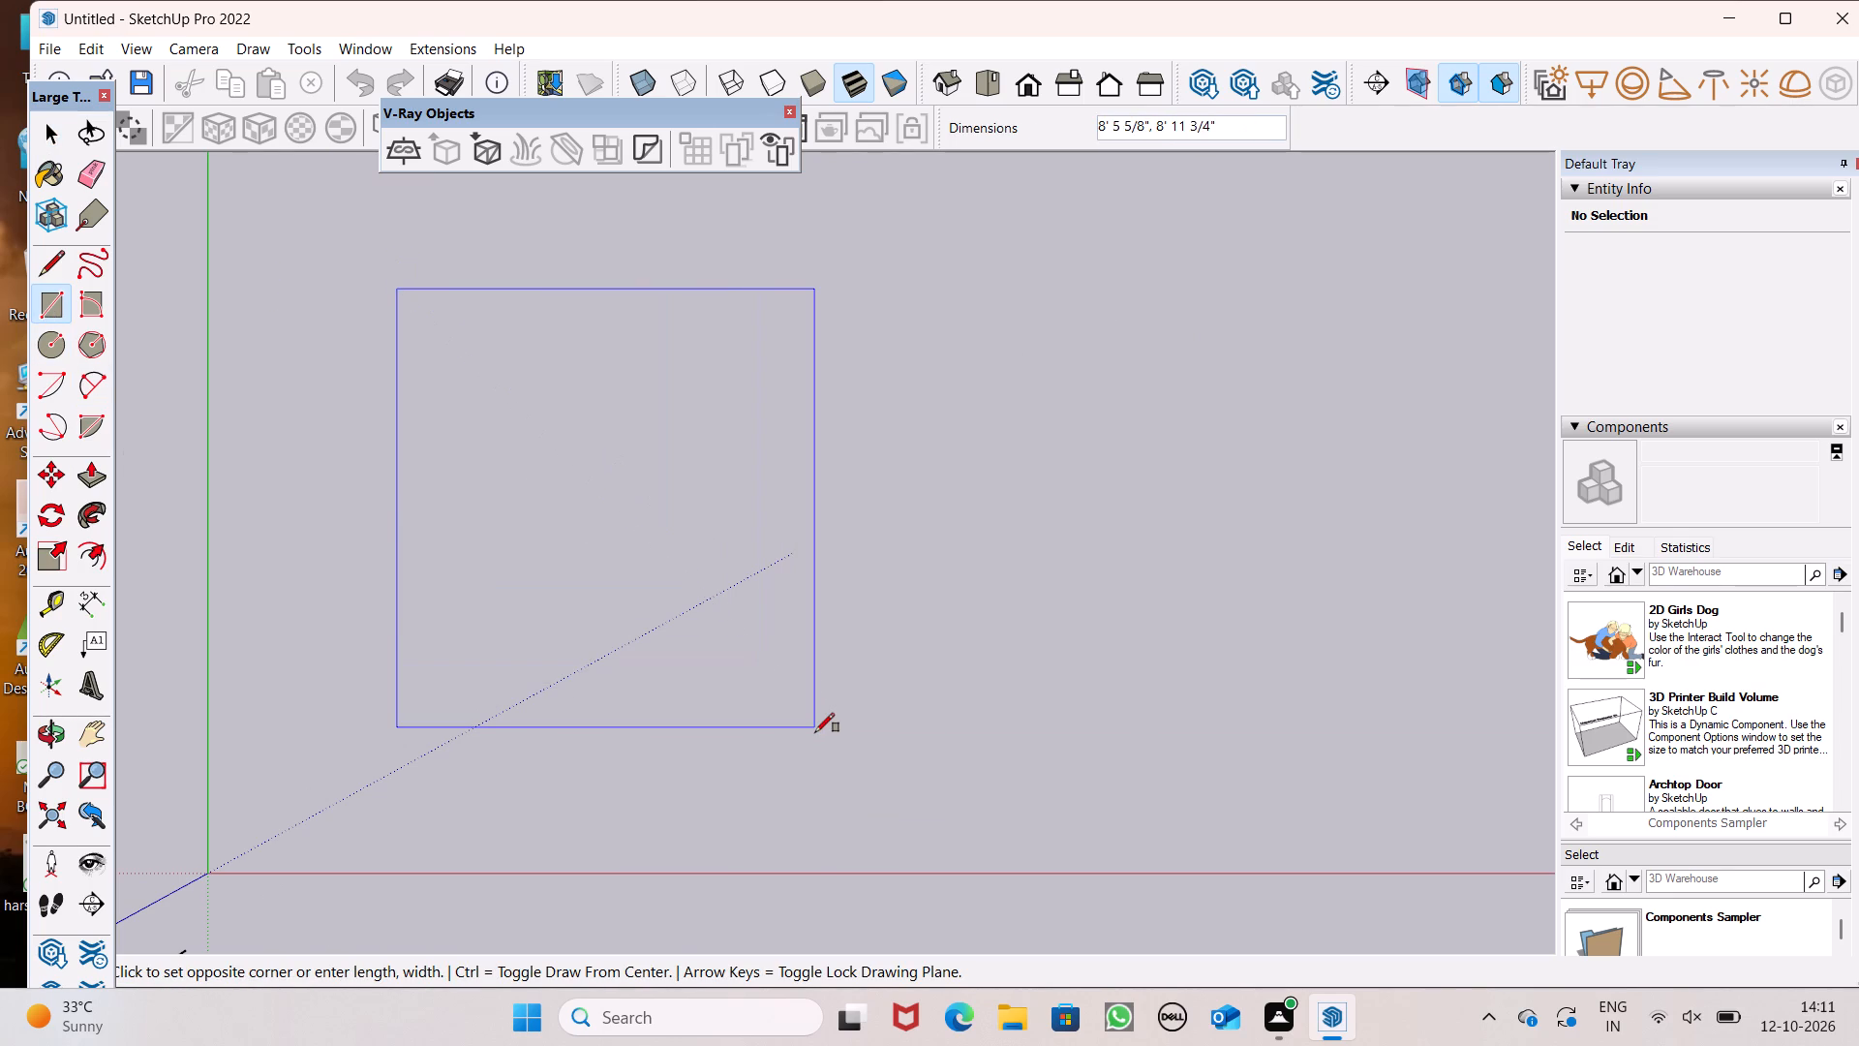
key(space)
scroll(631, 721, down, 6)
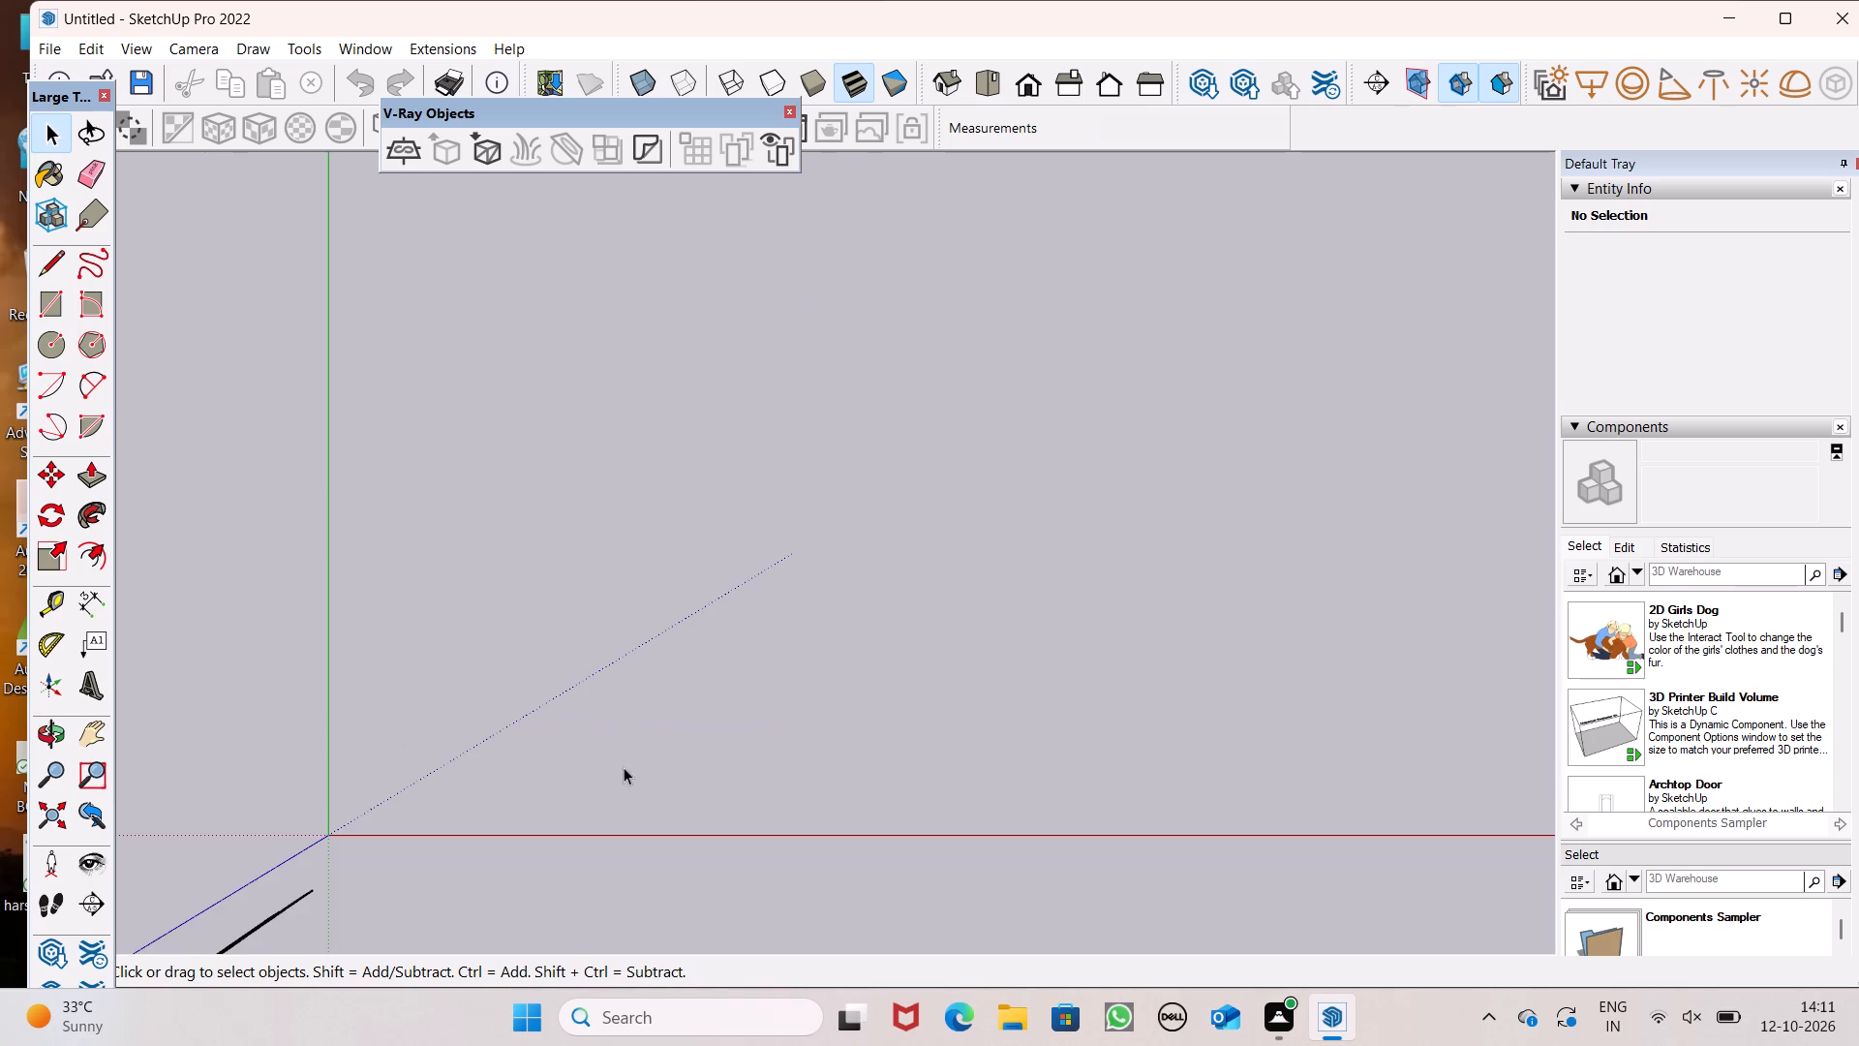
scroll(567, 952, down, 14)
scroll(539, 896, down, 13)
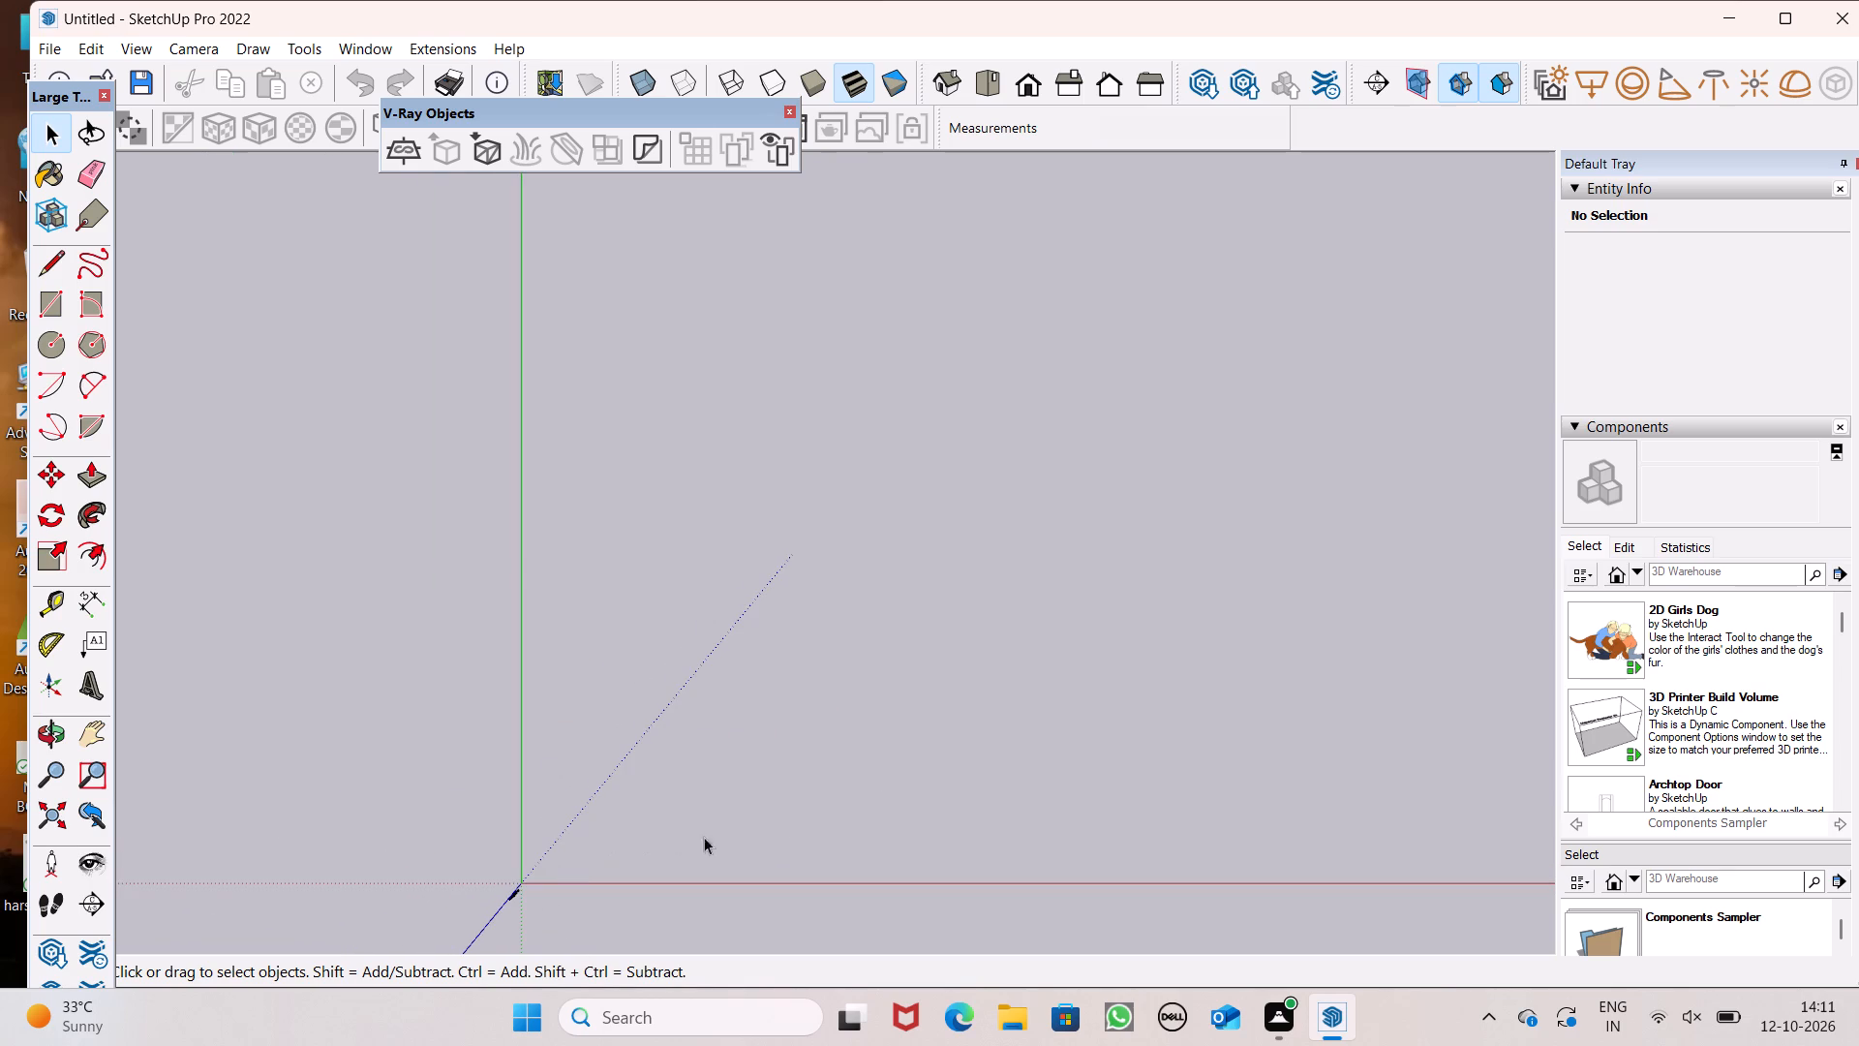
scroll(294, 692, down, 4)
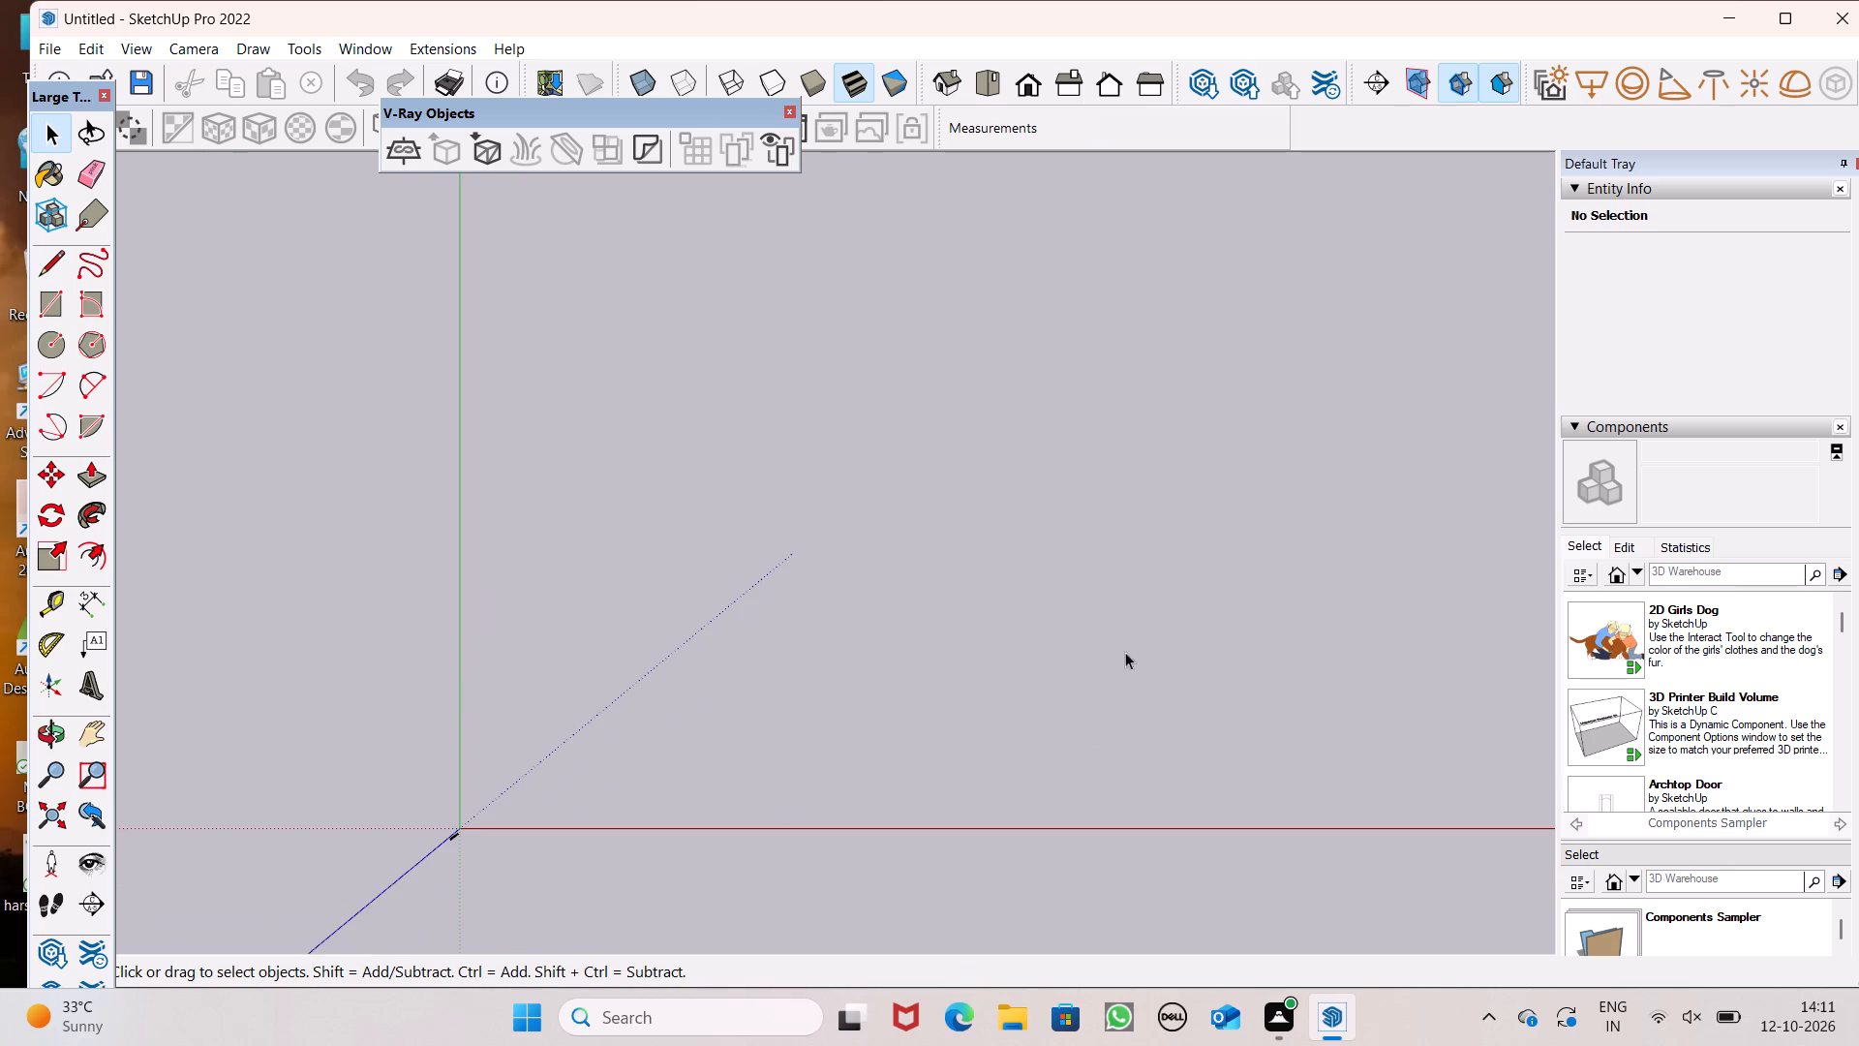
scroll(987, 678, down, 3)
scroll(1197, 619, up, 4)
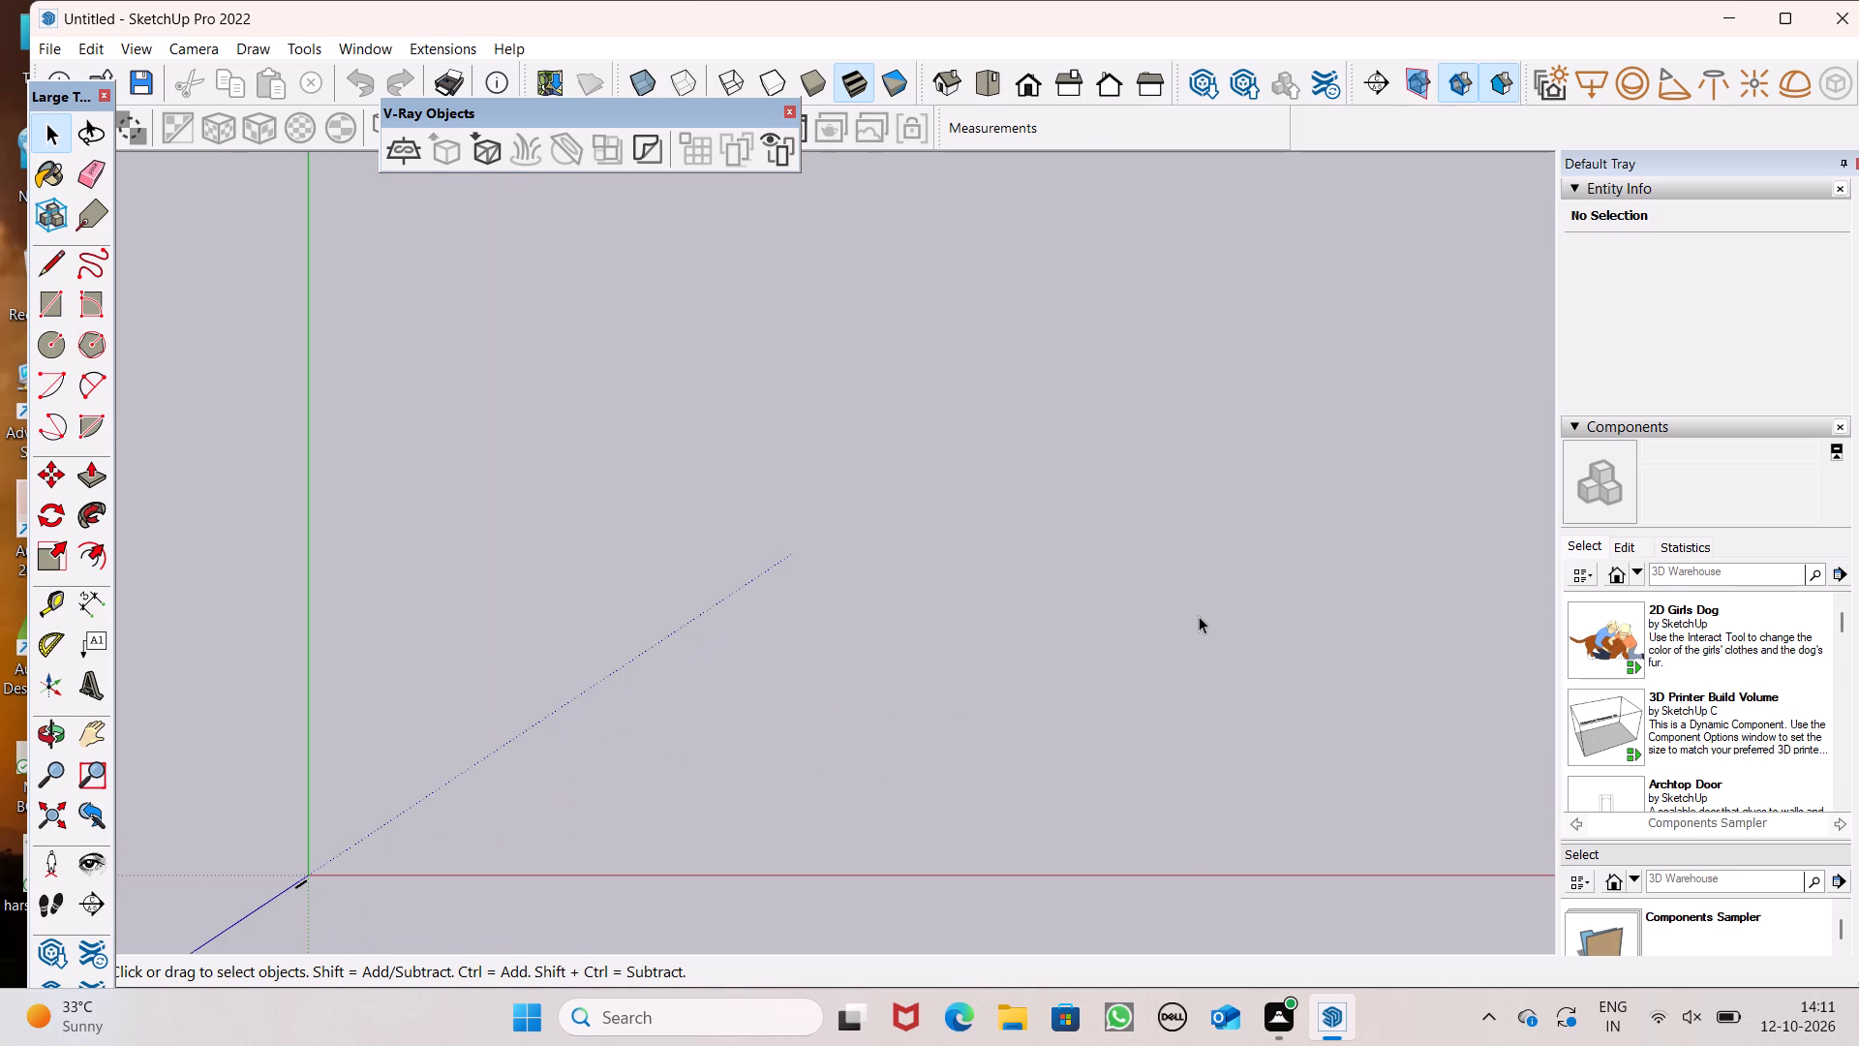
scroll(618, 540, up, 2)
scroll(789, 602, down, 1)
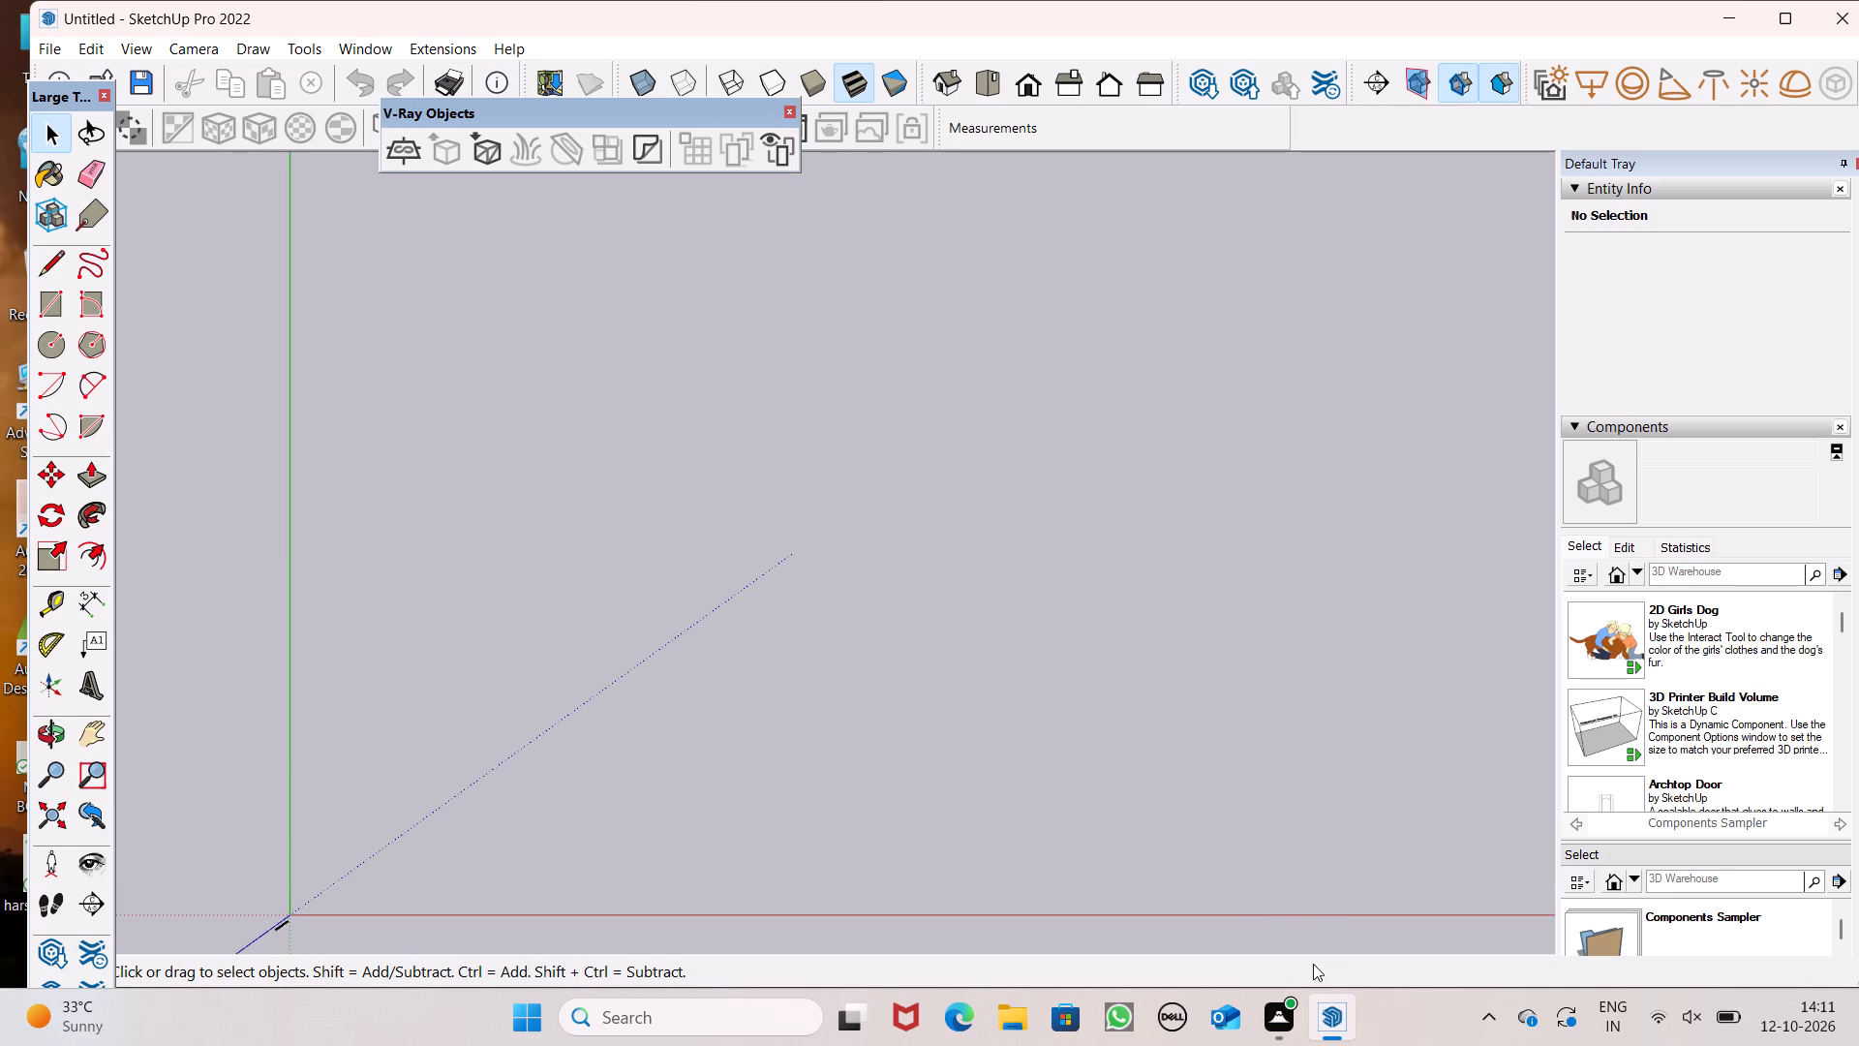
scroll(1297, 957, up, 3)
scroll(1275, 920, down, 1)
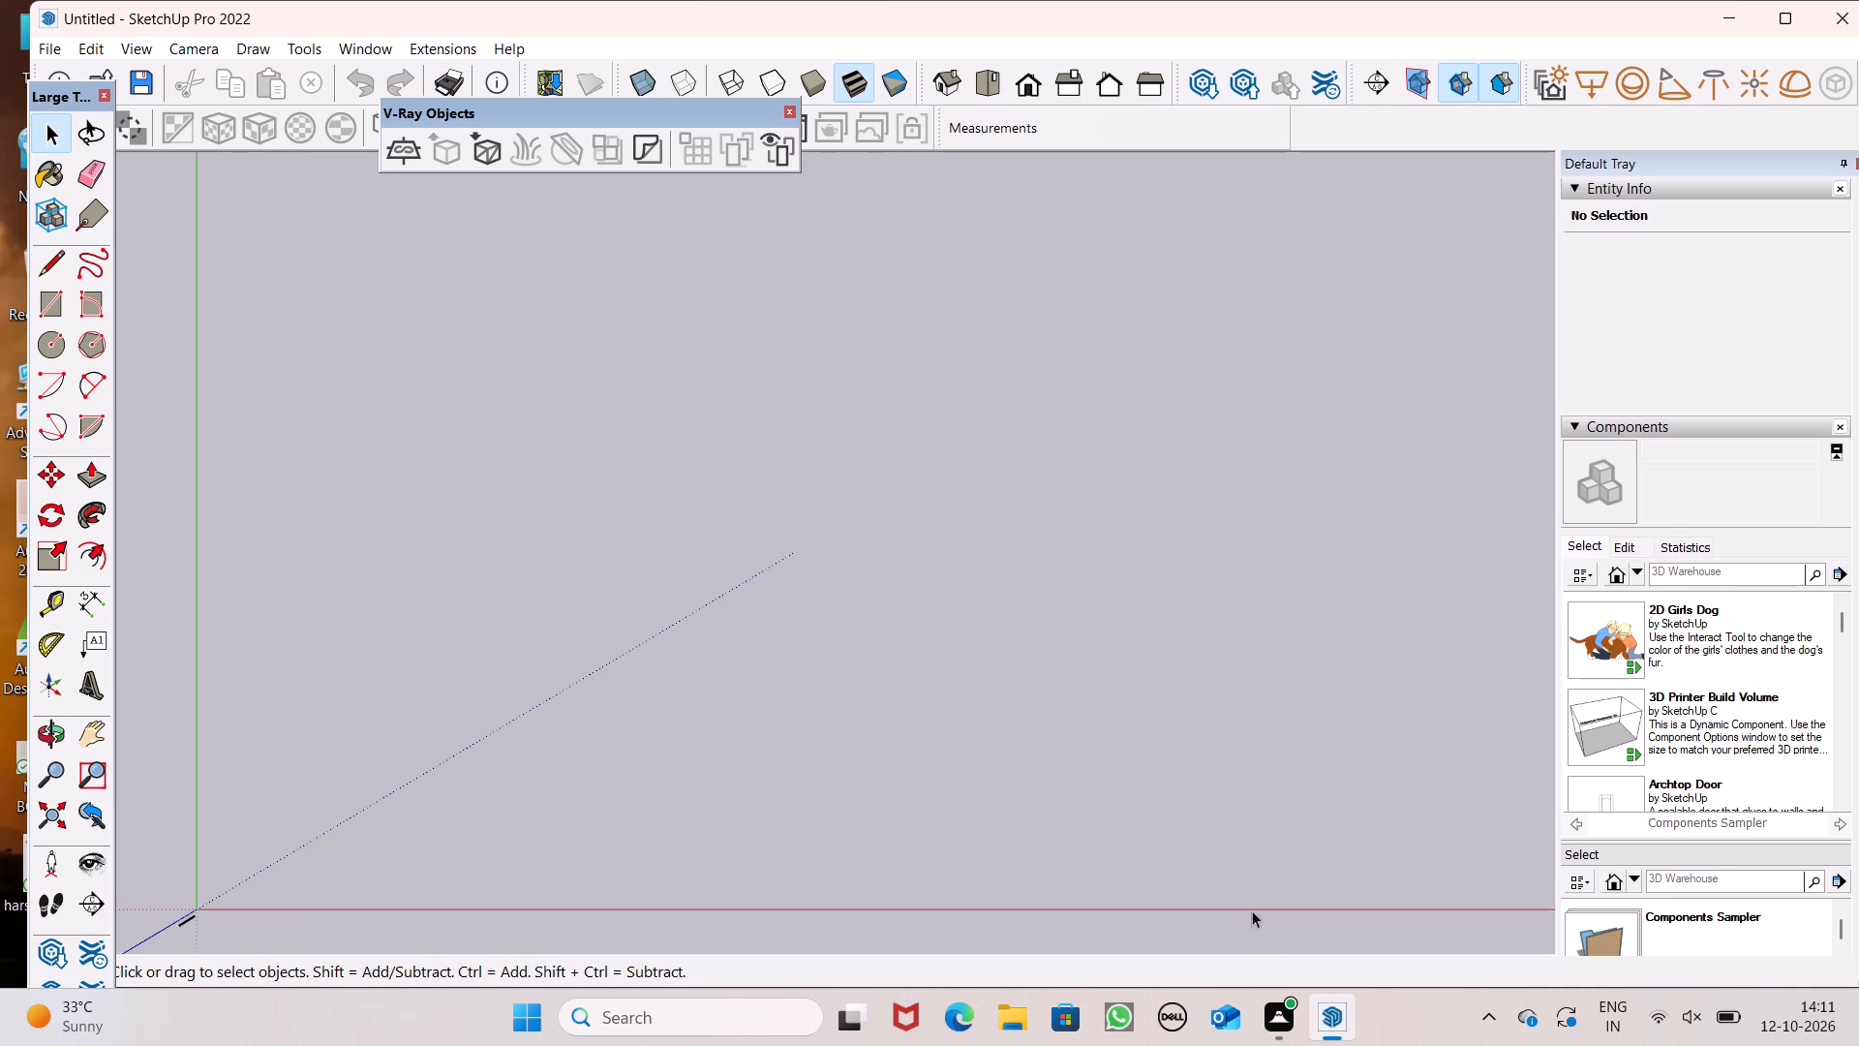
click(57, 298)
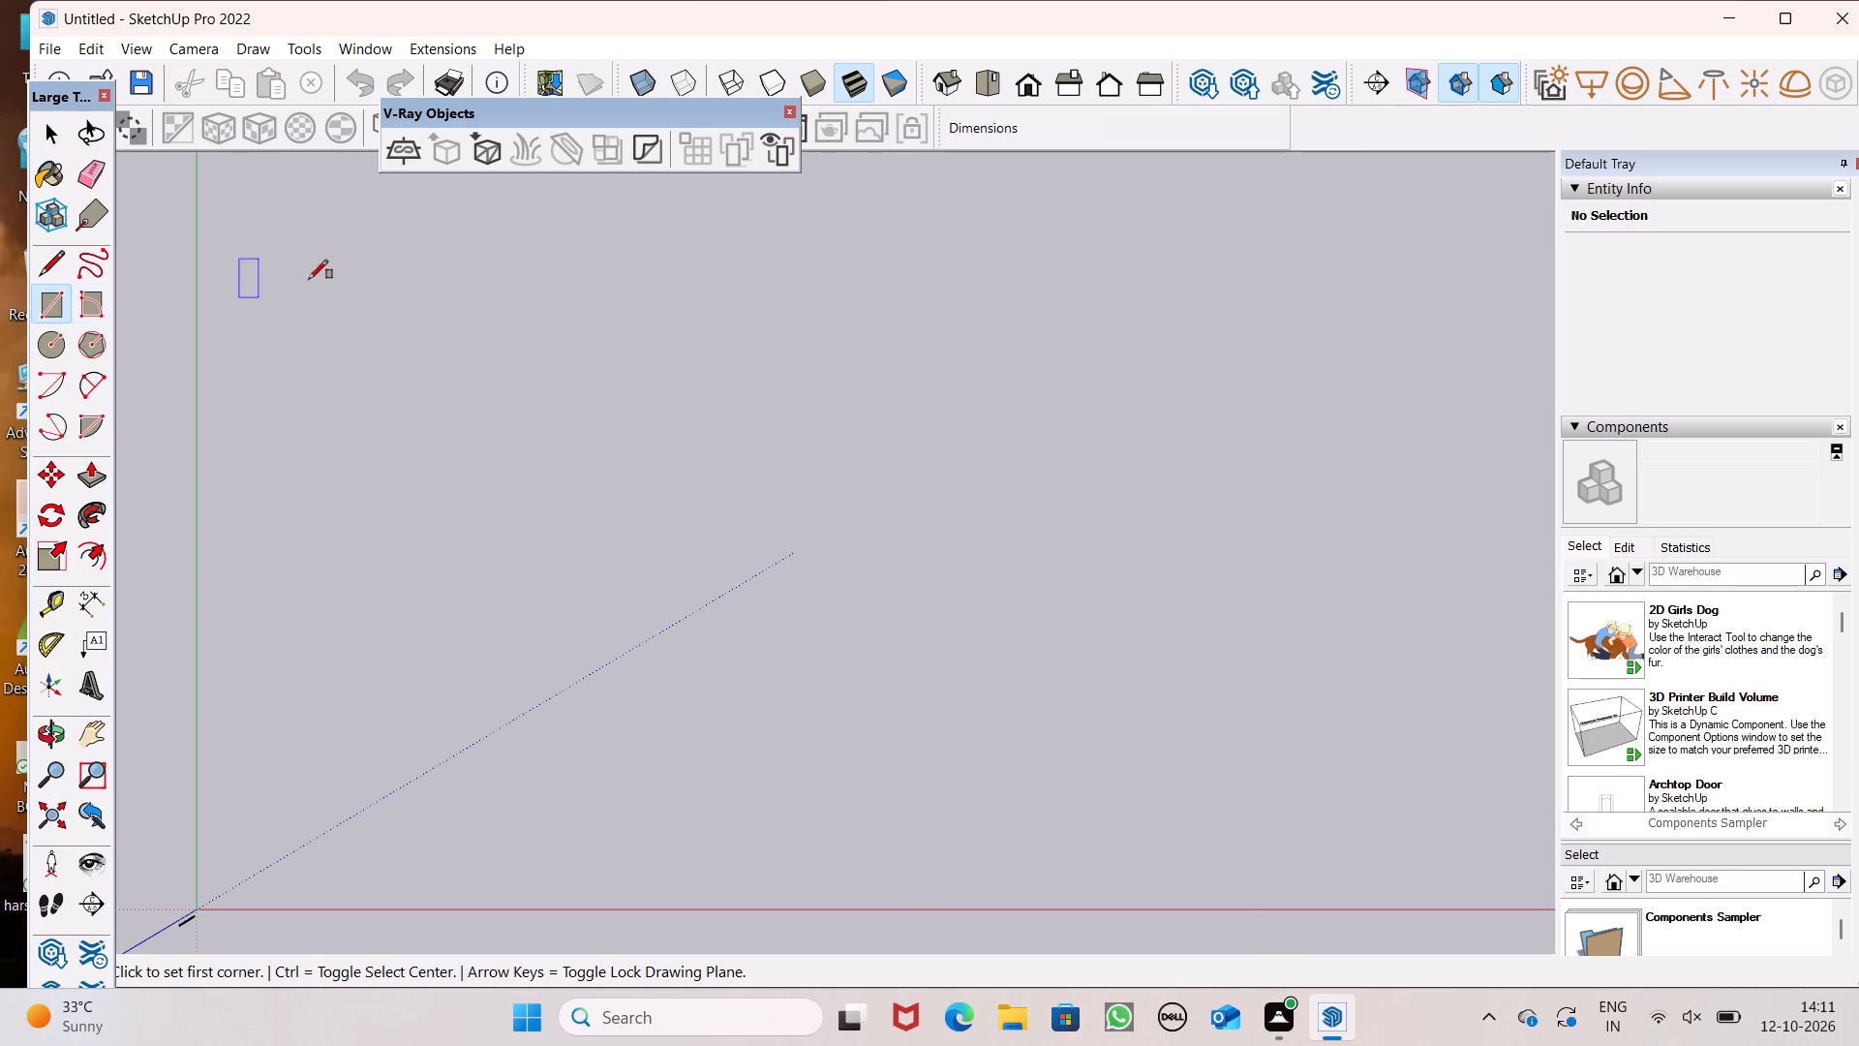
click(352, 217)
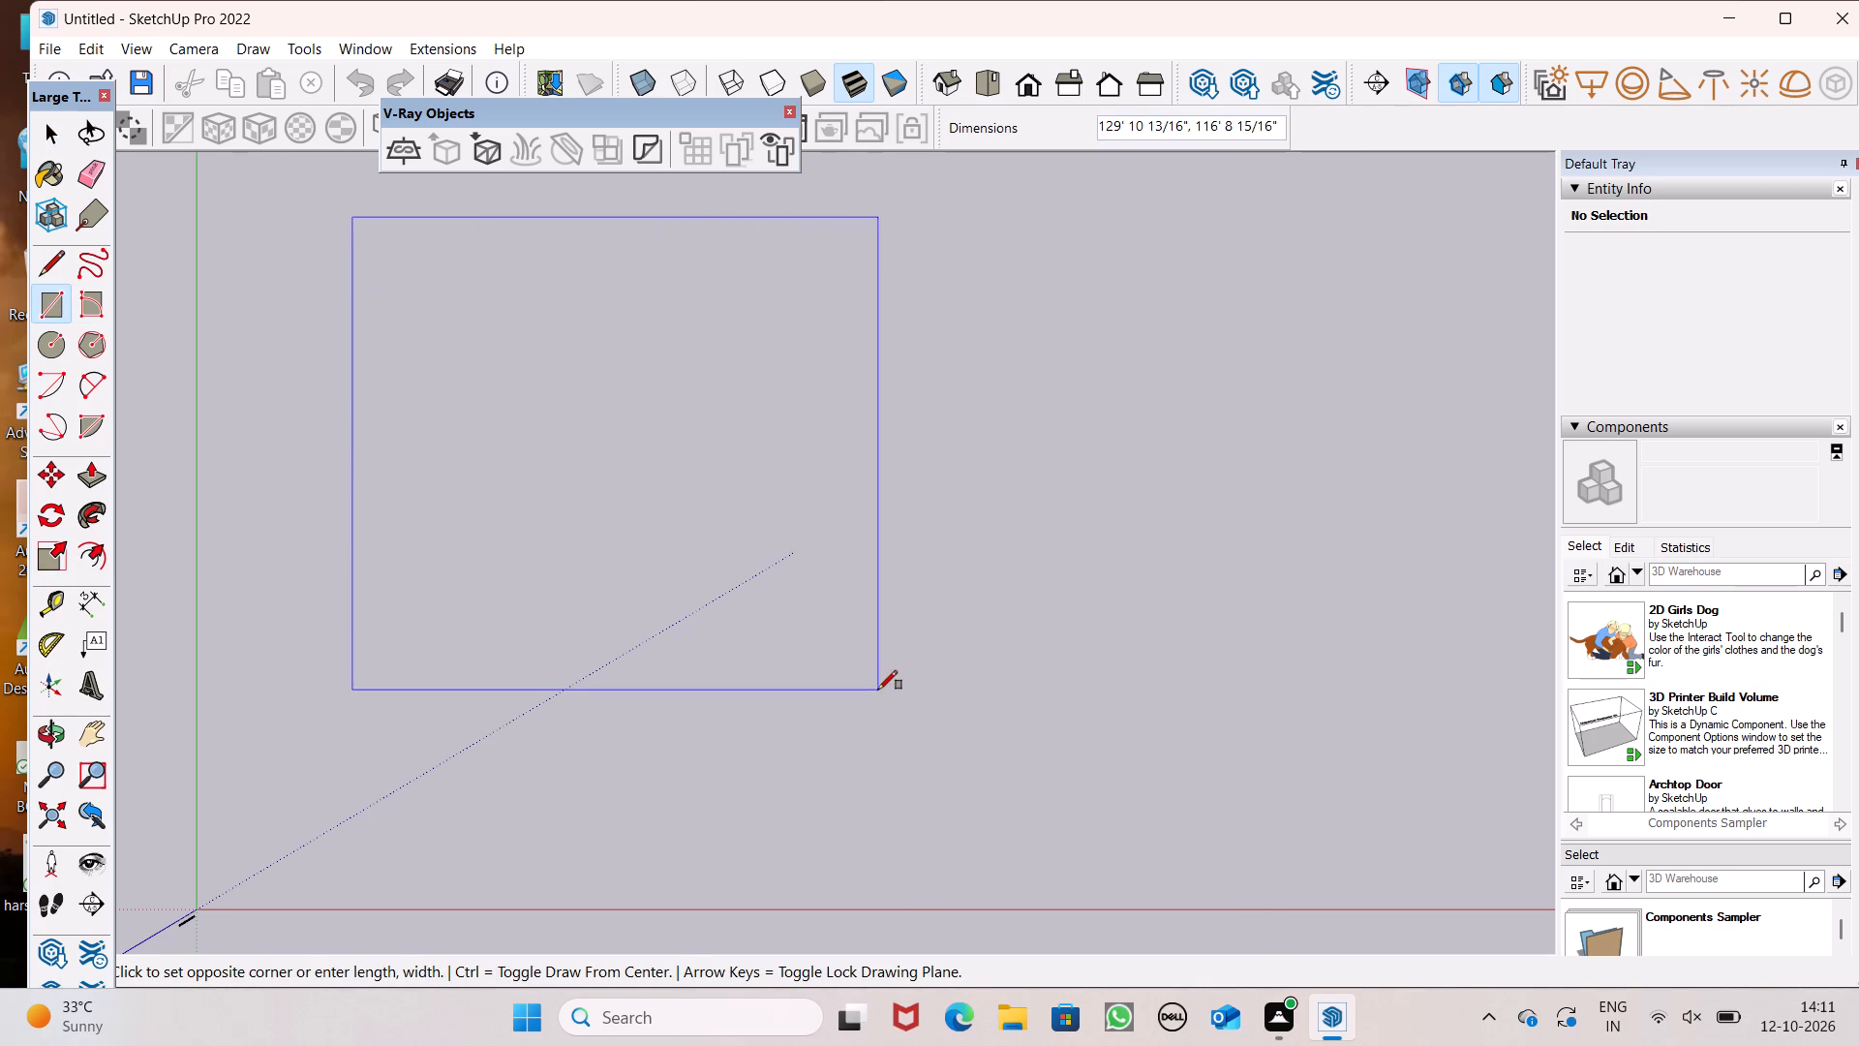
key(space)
Draw a 50' by 50' rectangle on the ground plane near the origin as the building footprint.
scroll(800, 559, down, 5)
scroll(655, 766, up, 2)
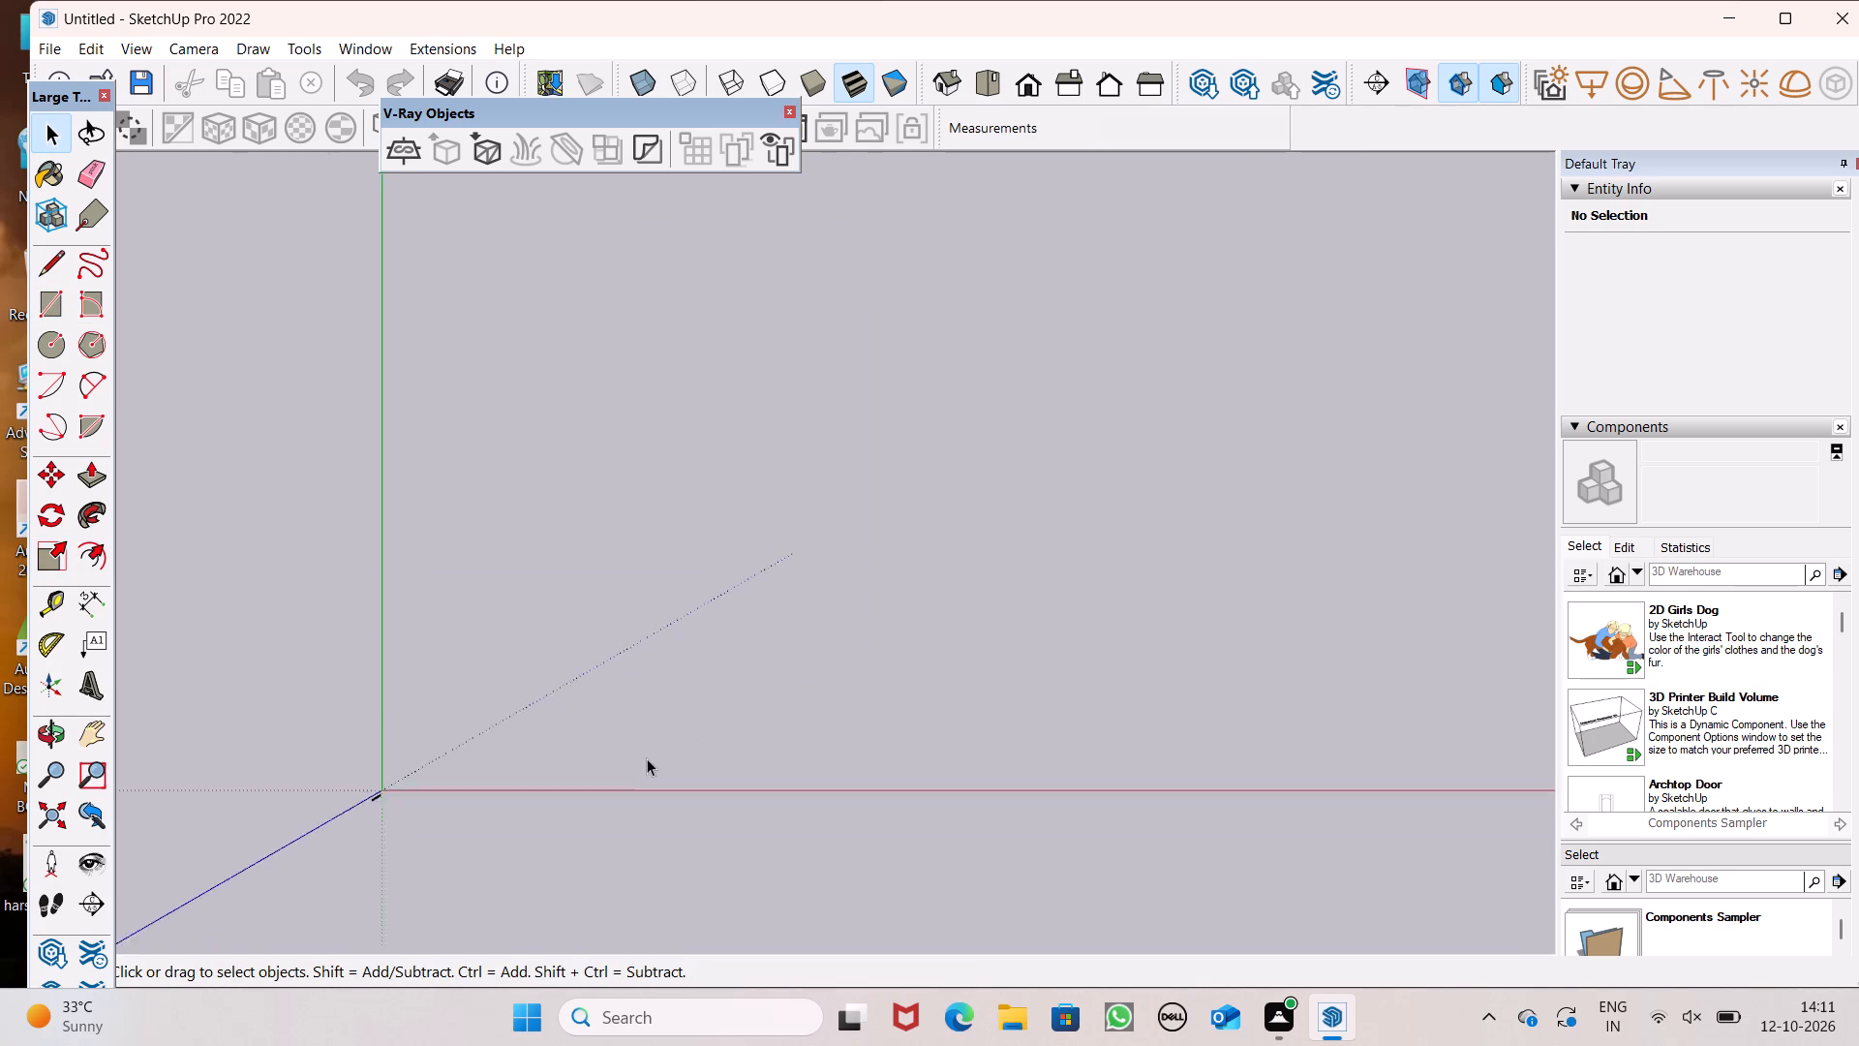
scroll(647, 758, up, 5)
scroll(181, 701, up, 6)
click(41, 313)
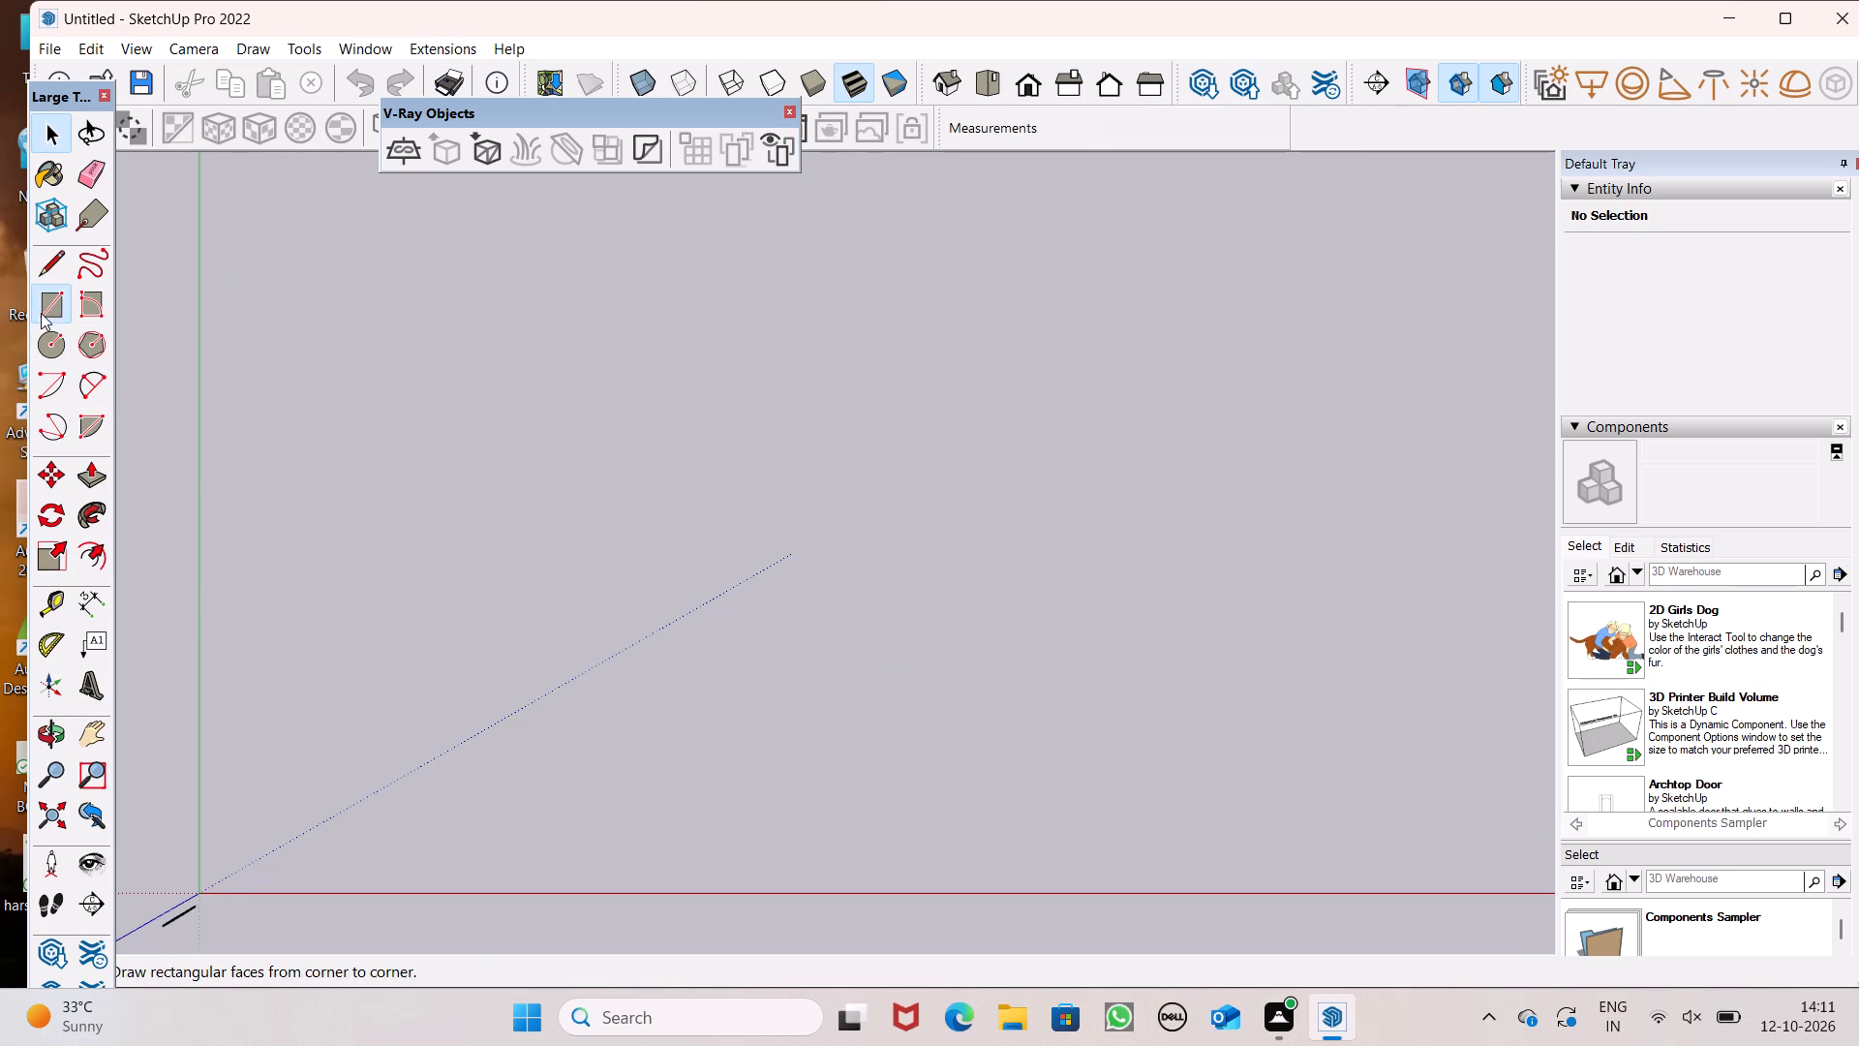
click(324, 404)
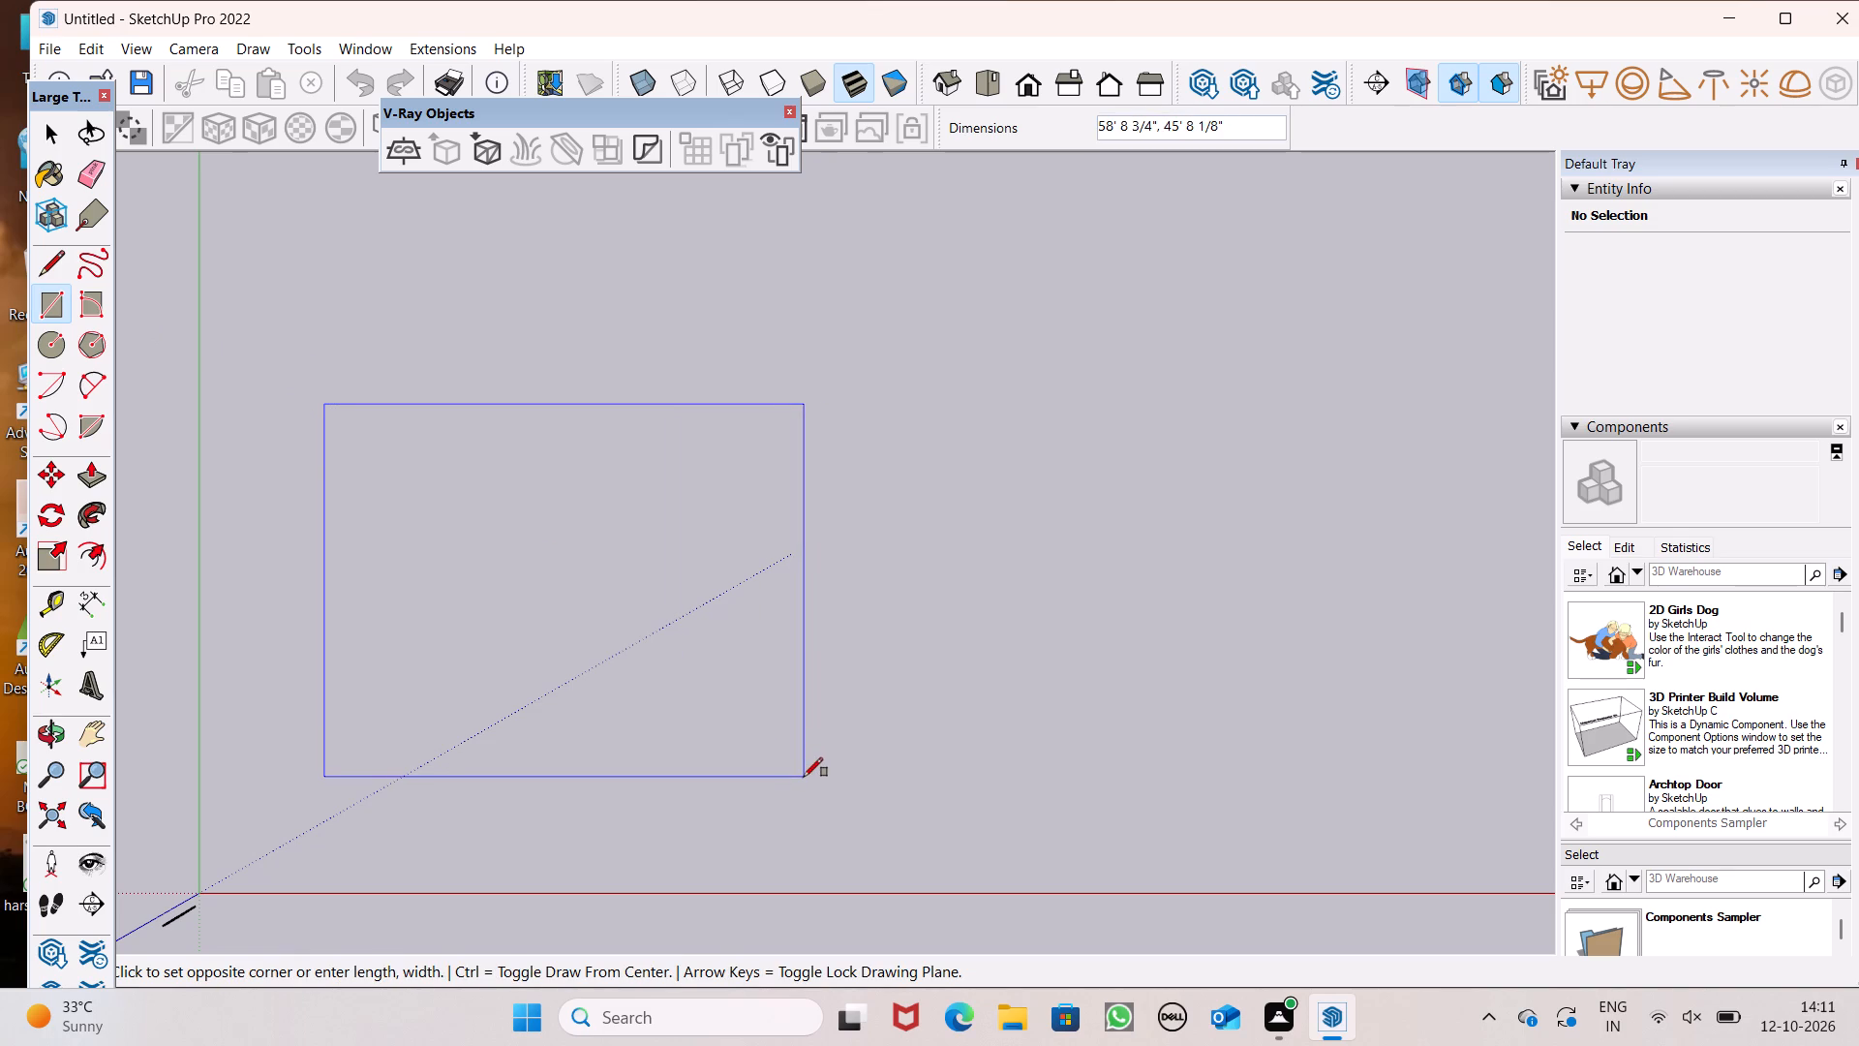
text(50',)
text(50')
key(Return)
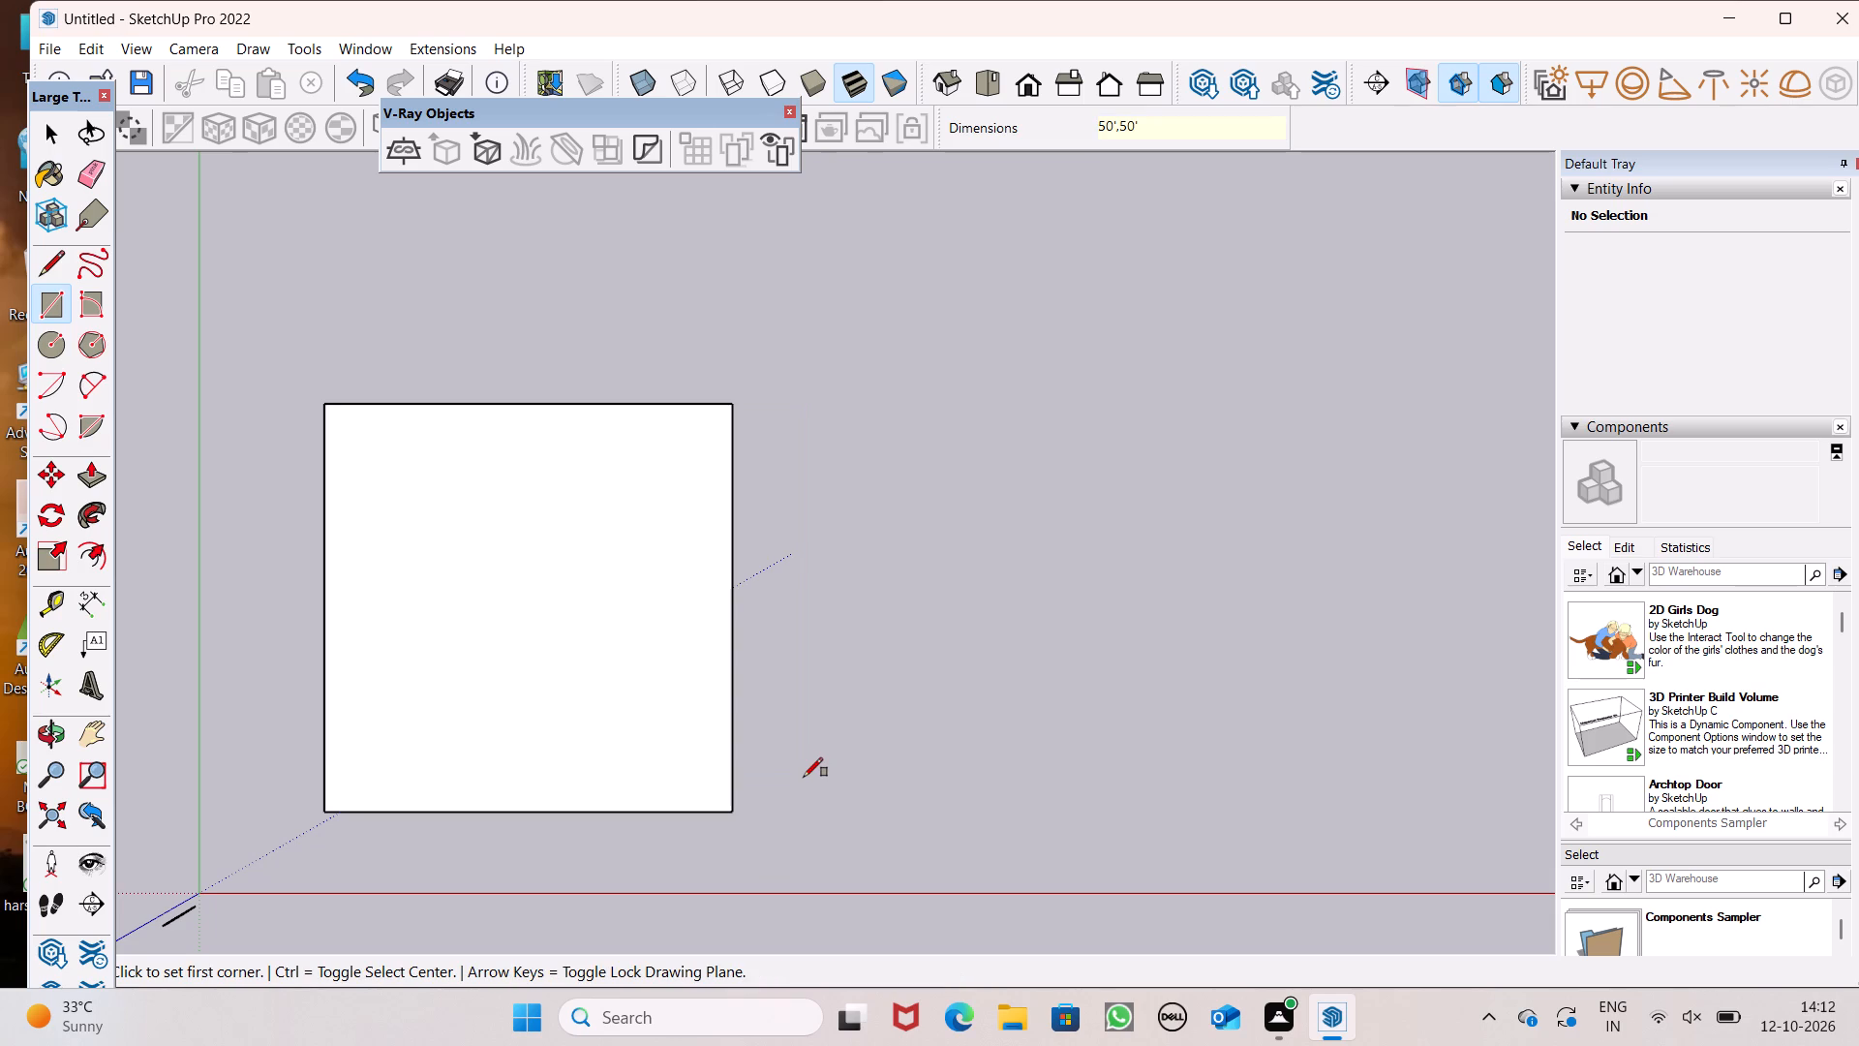
key(space)
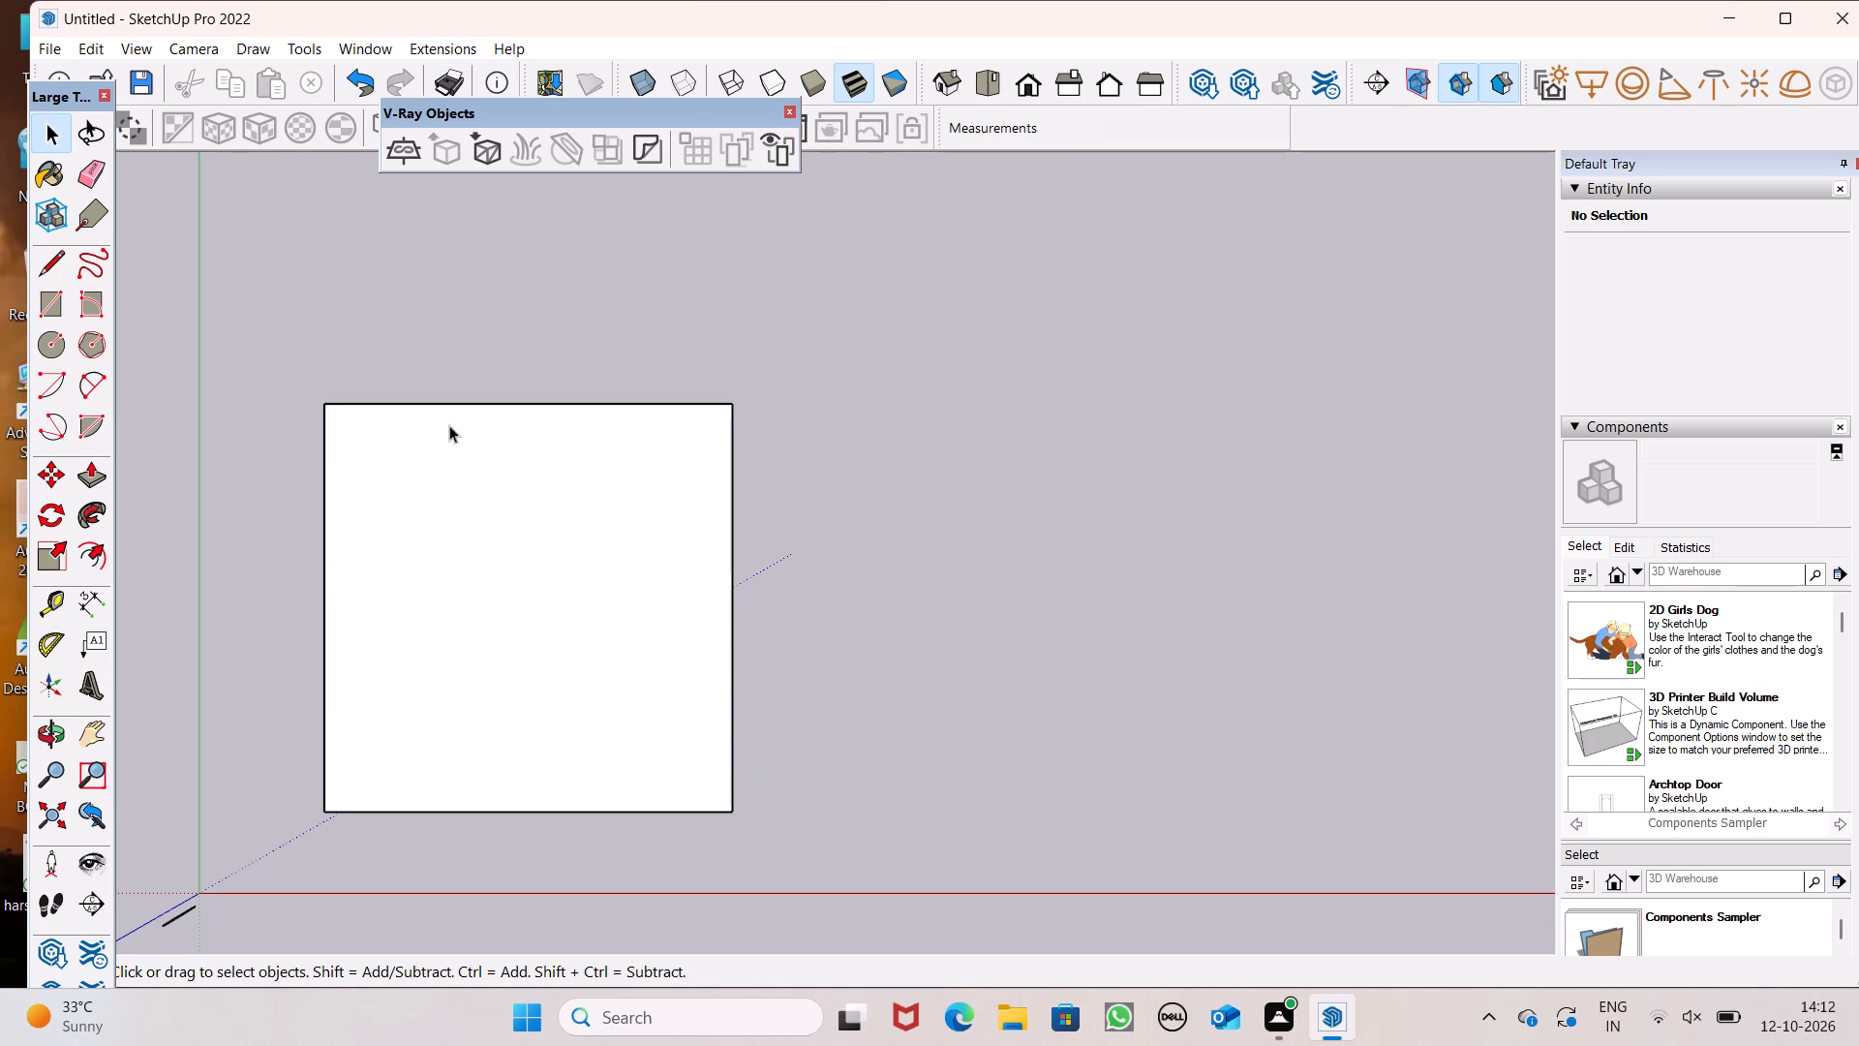
Offset the footprint's outline inward by 9" to form the wall thickness.
click(102, 560)
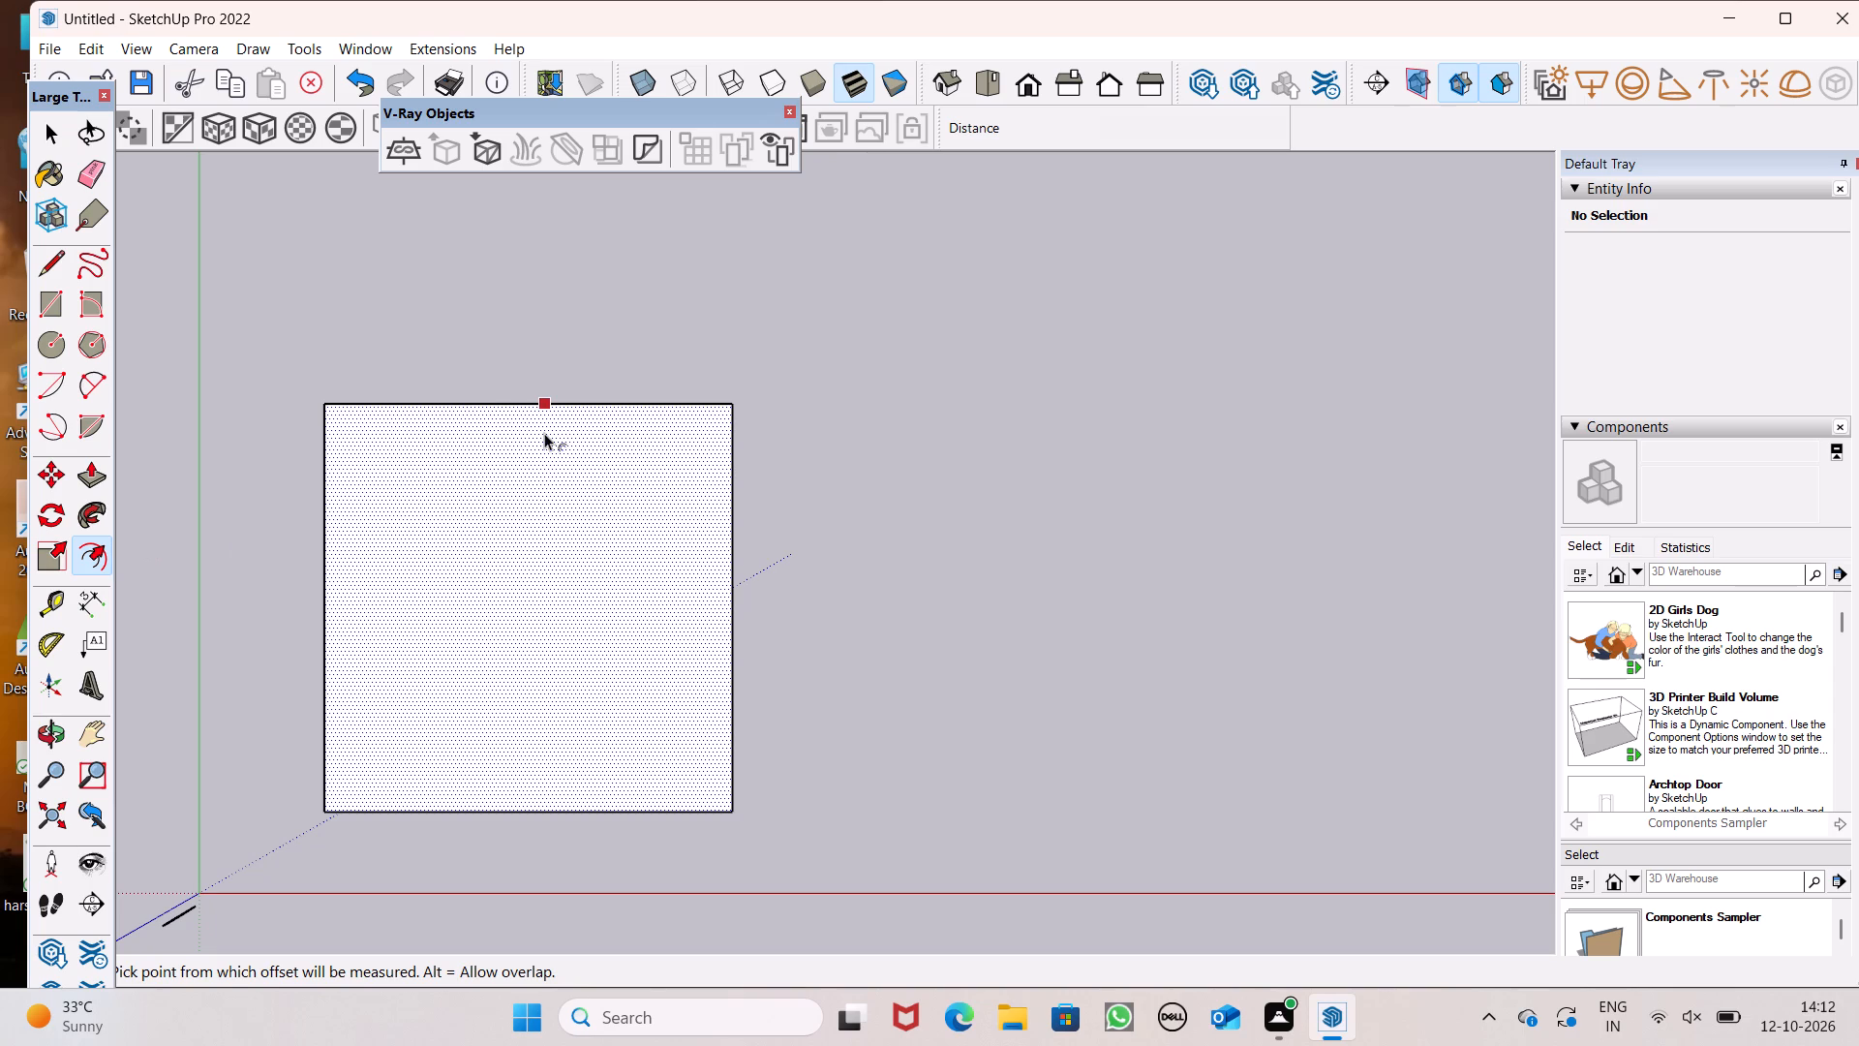
drag(489, 418, 492, 432)
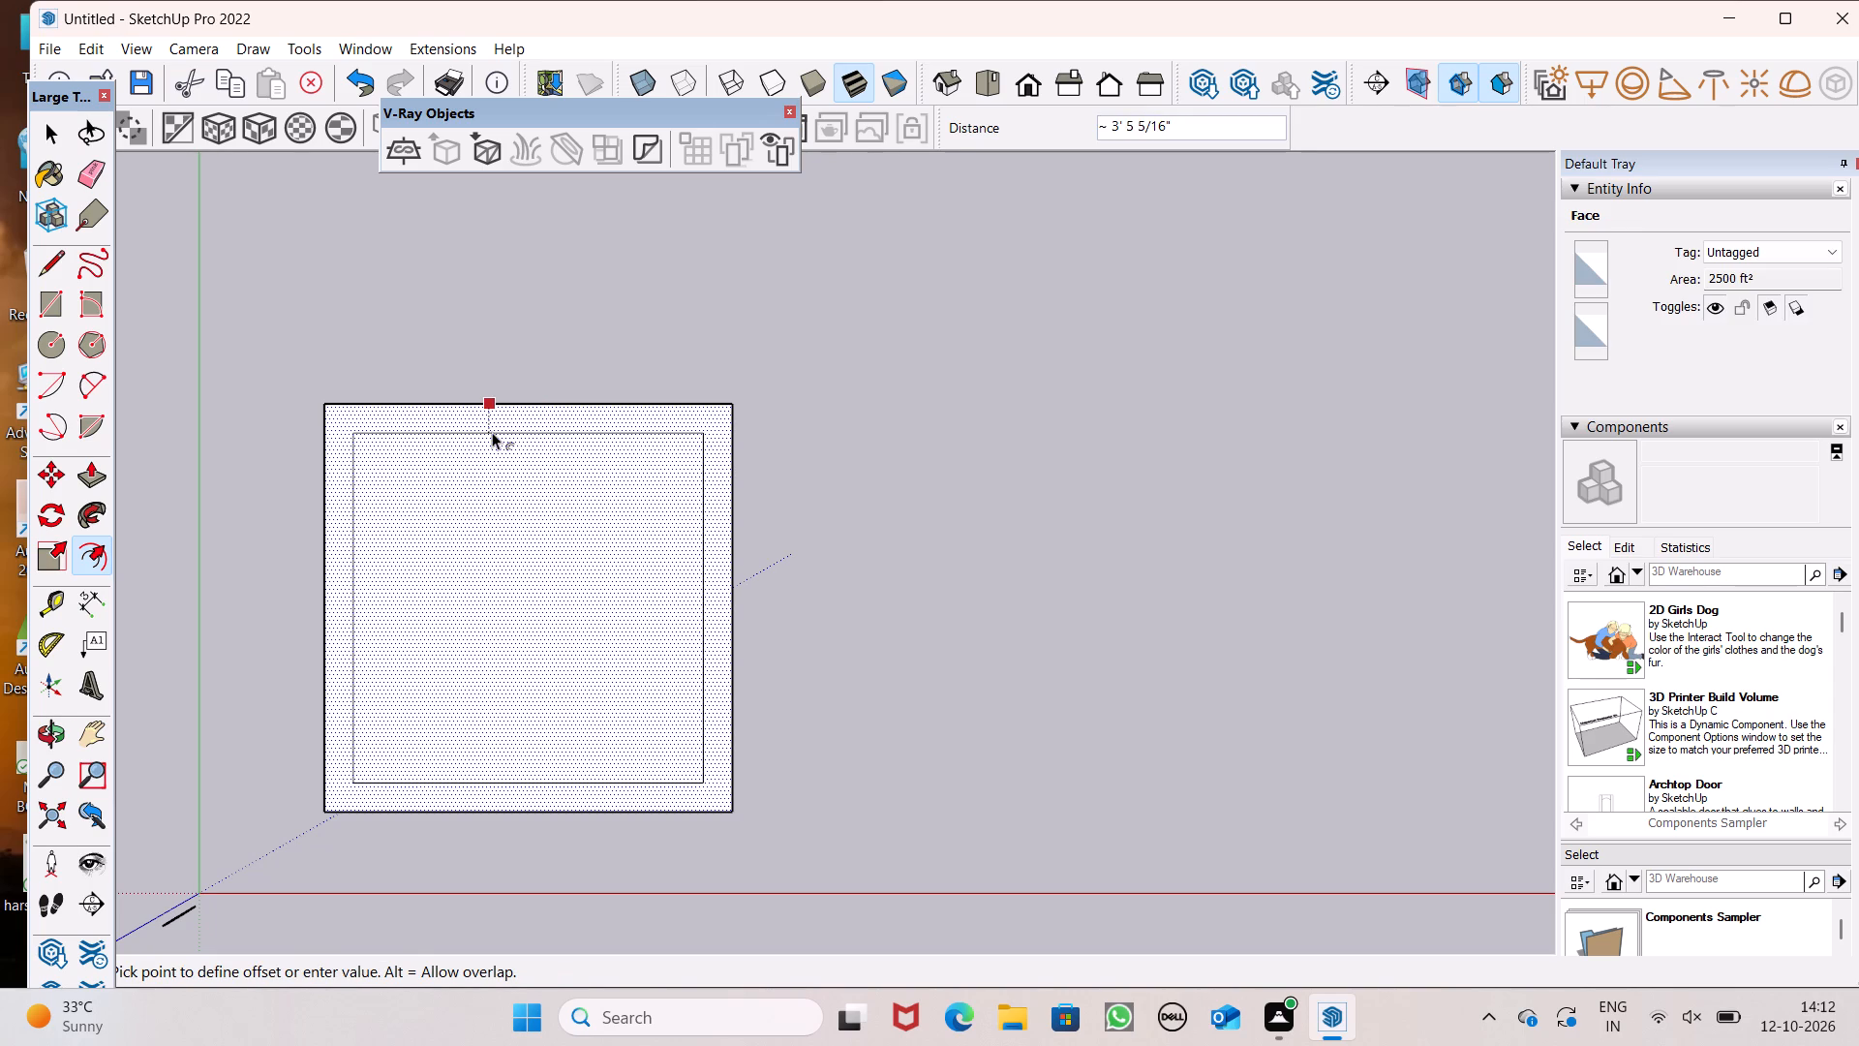
drag(492, 432, 492, 430)
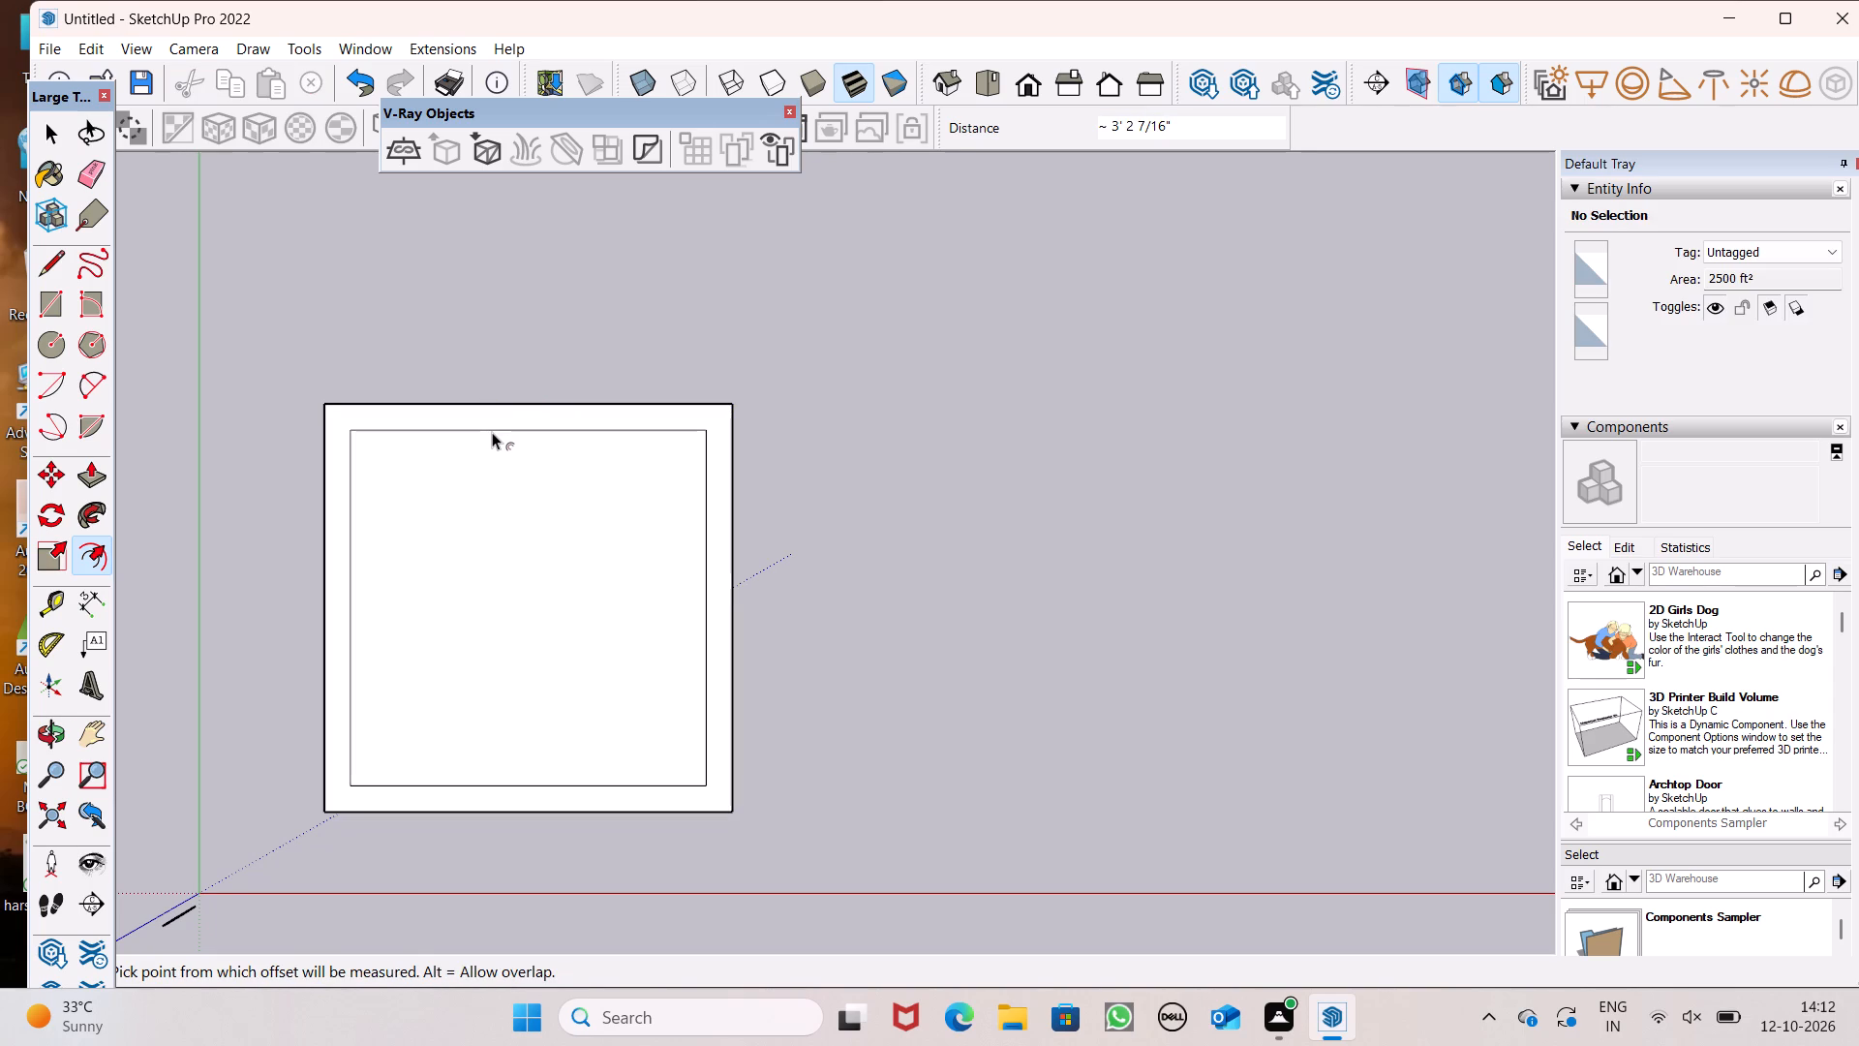
key(9)
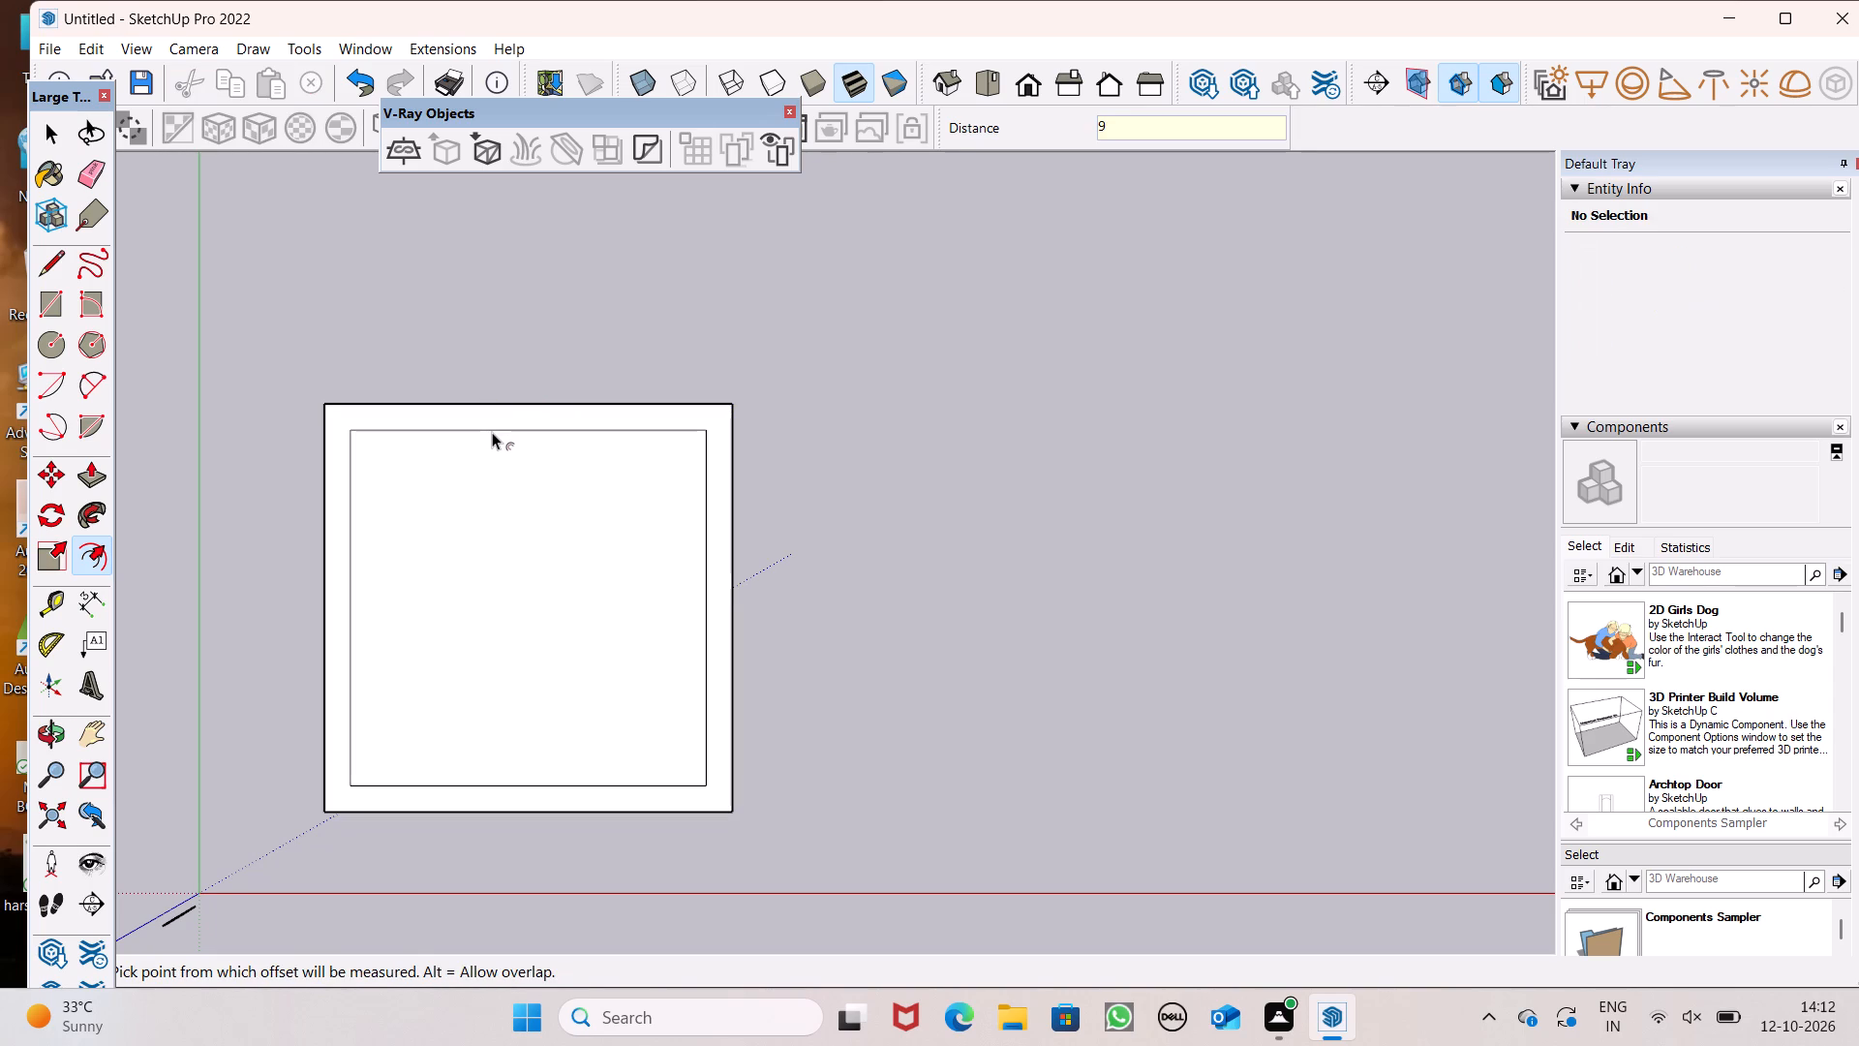
key(shift+quotedbl)
key(Return)
key(space)
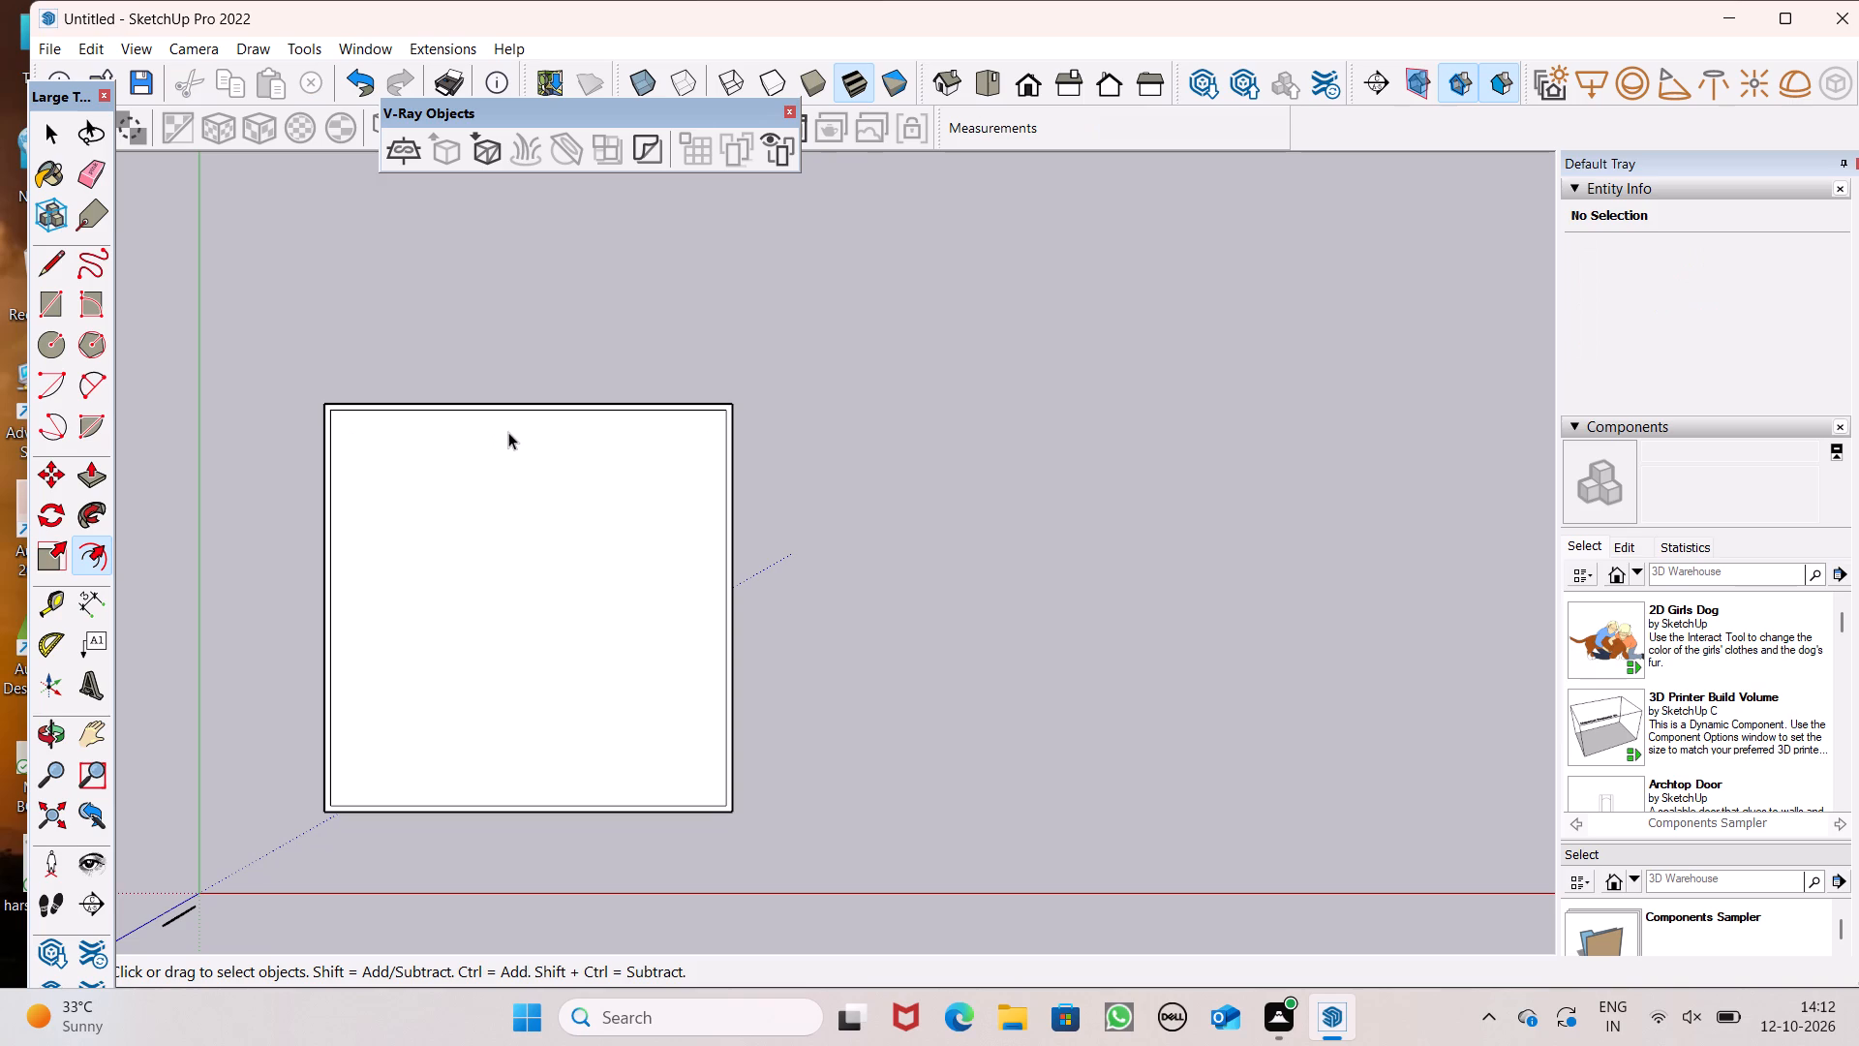
click(1082, 511)
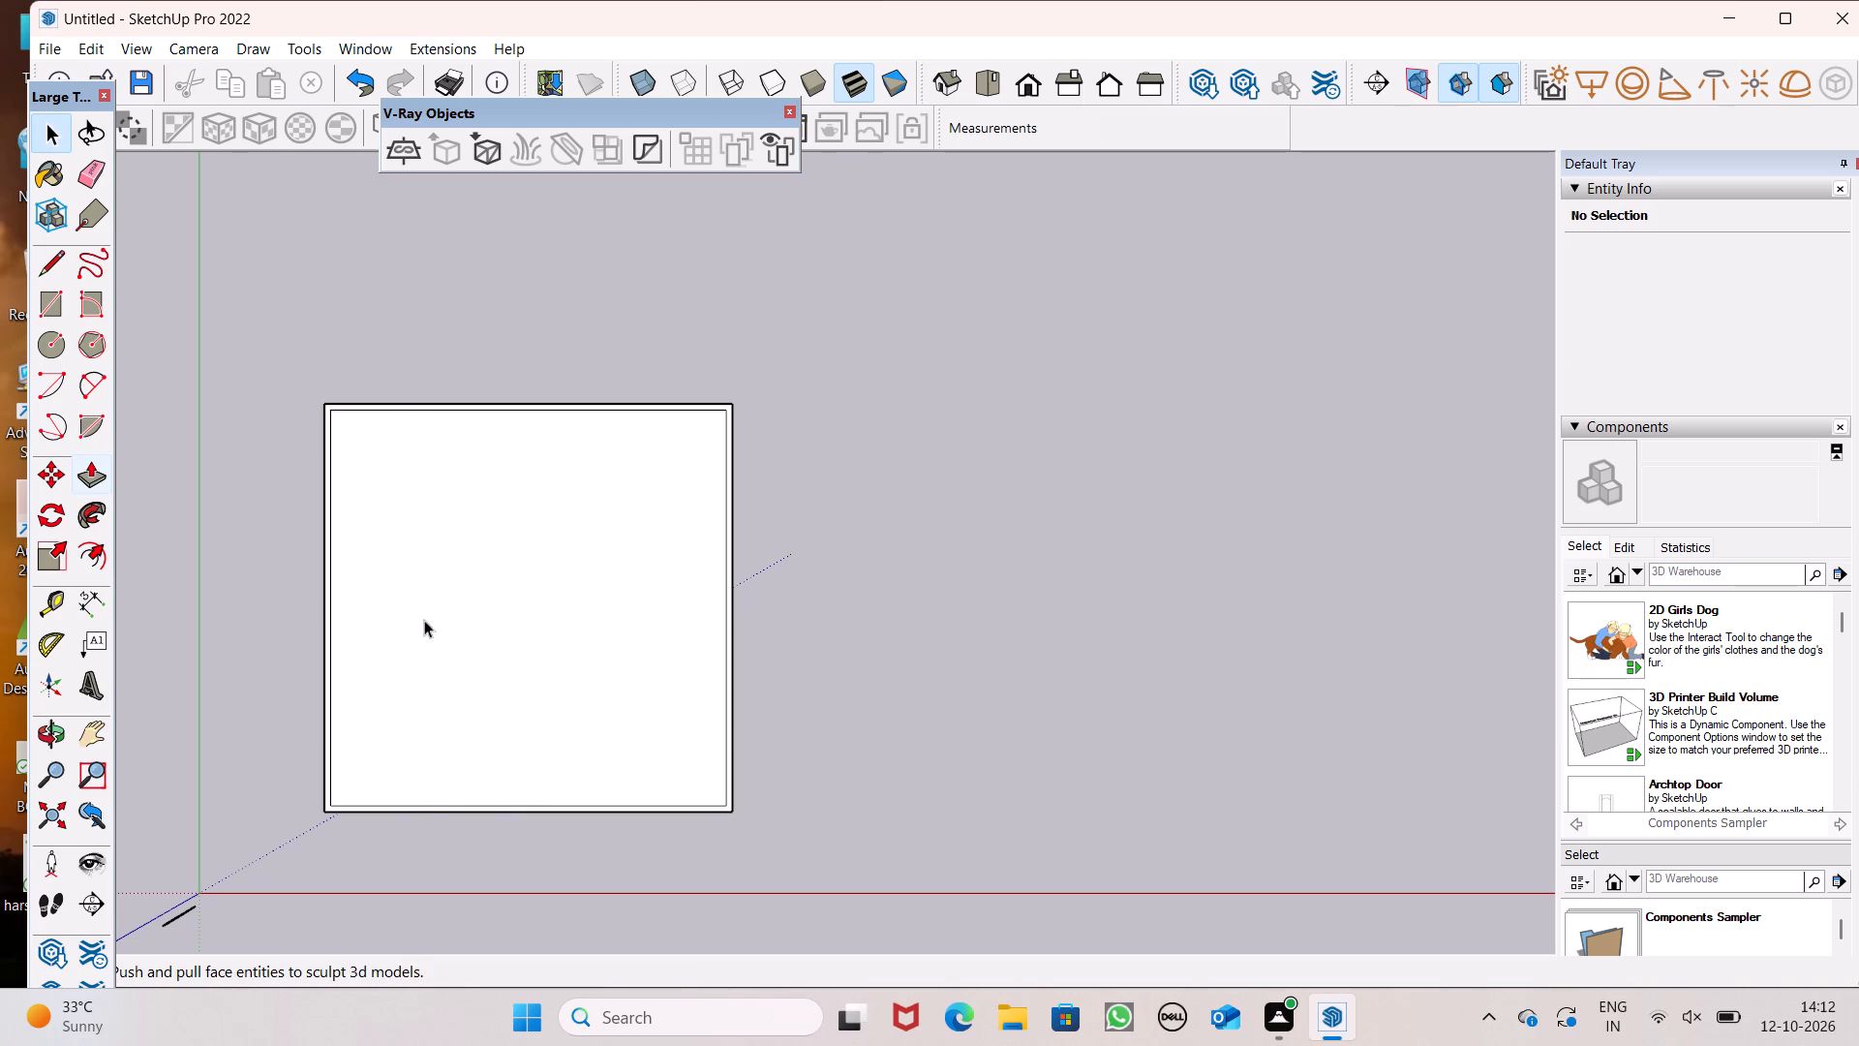
Draw a short line across the 9" wall band on both the left and right sides, near the footprint's lower end.
click(49, 600)
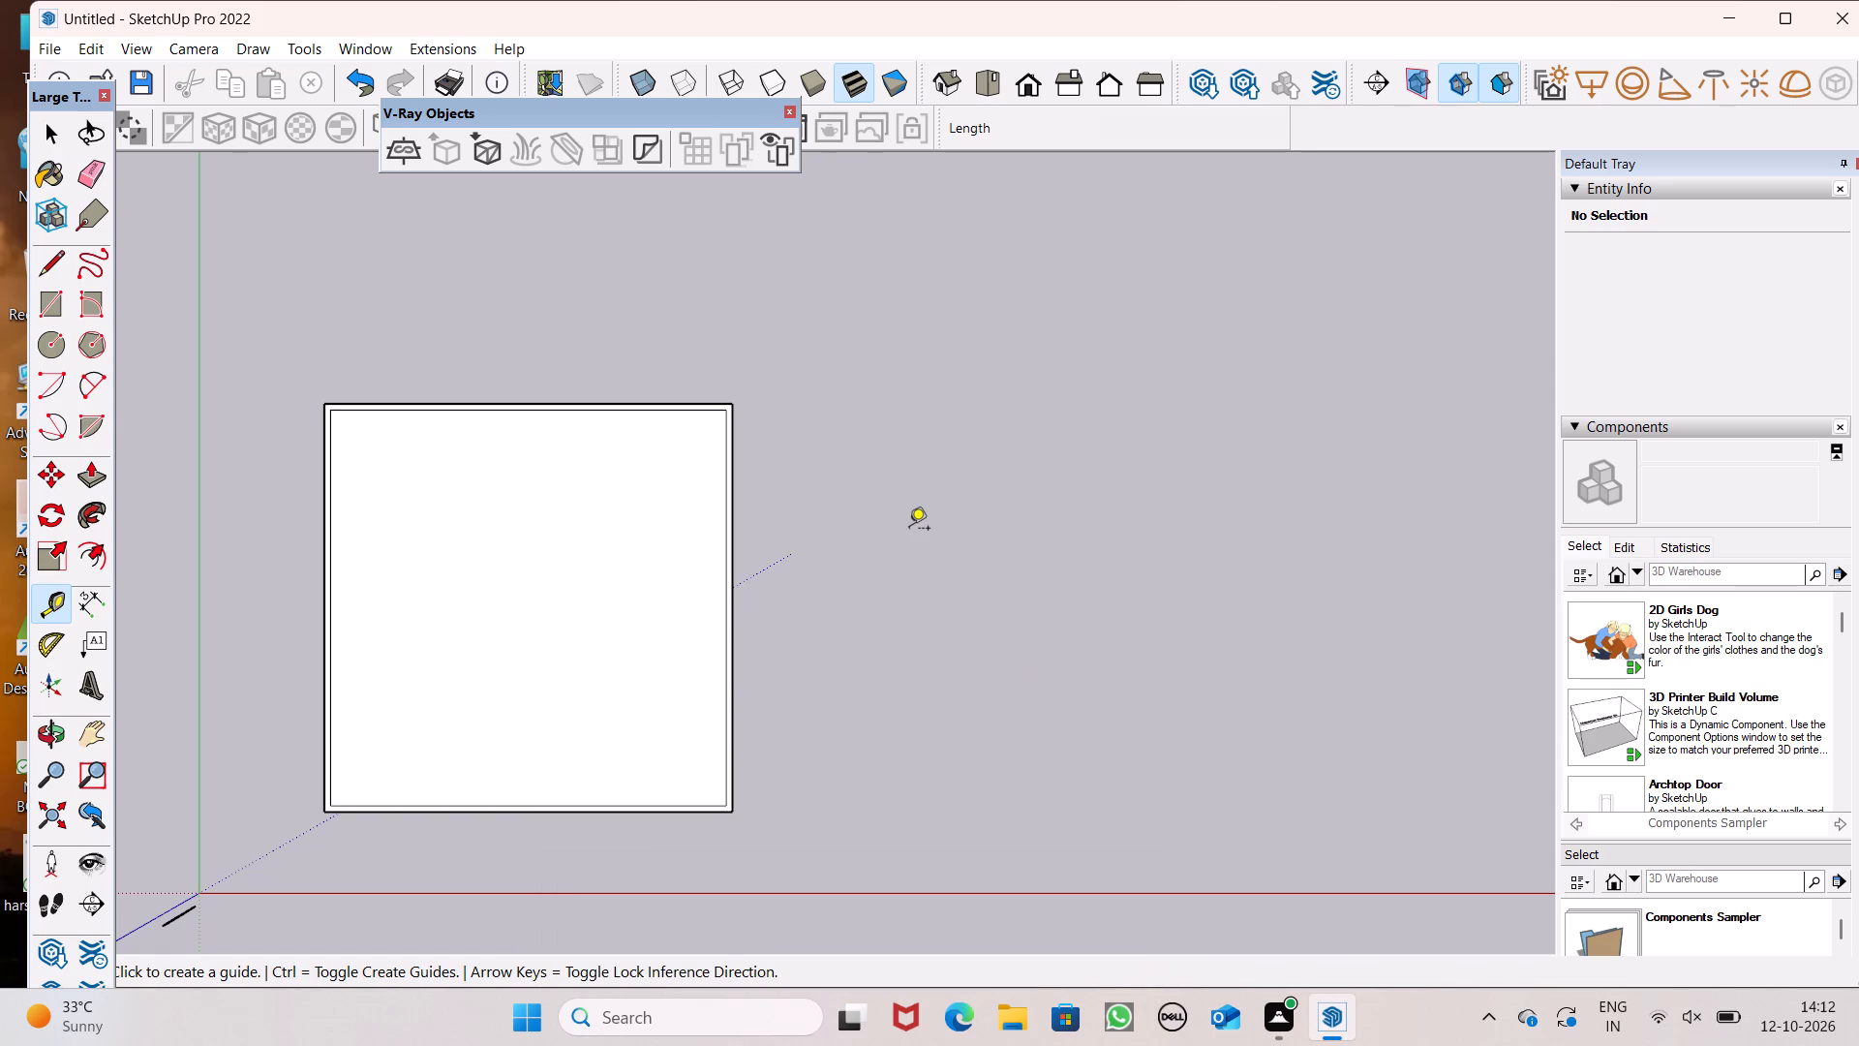
key(space)
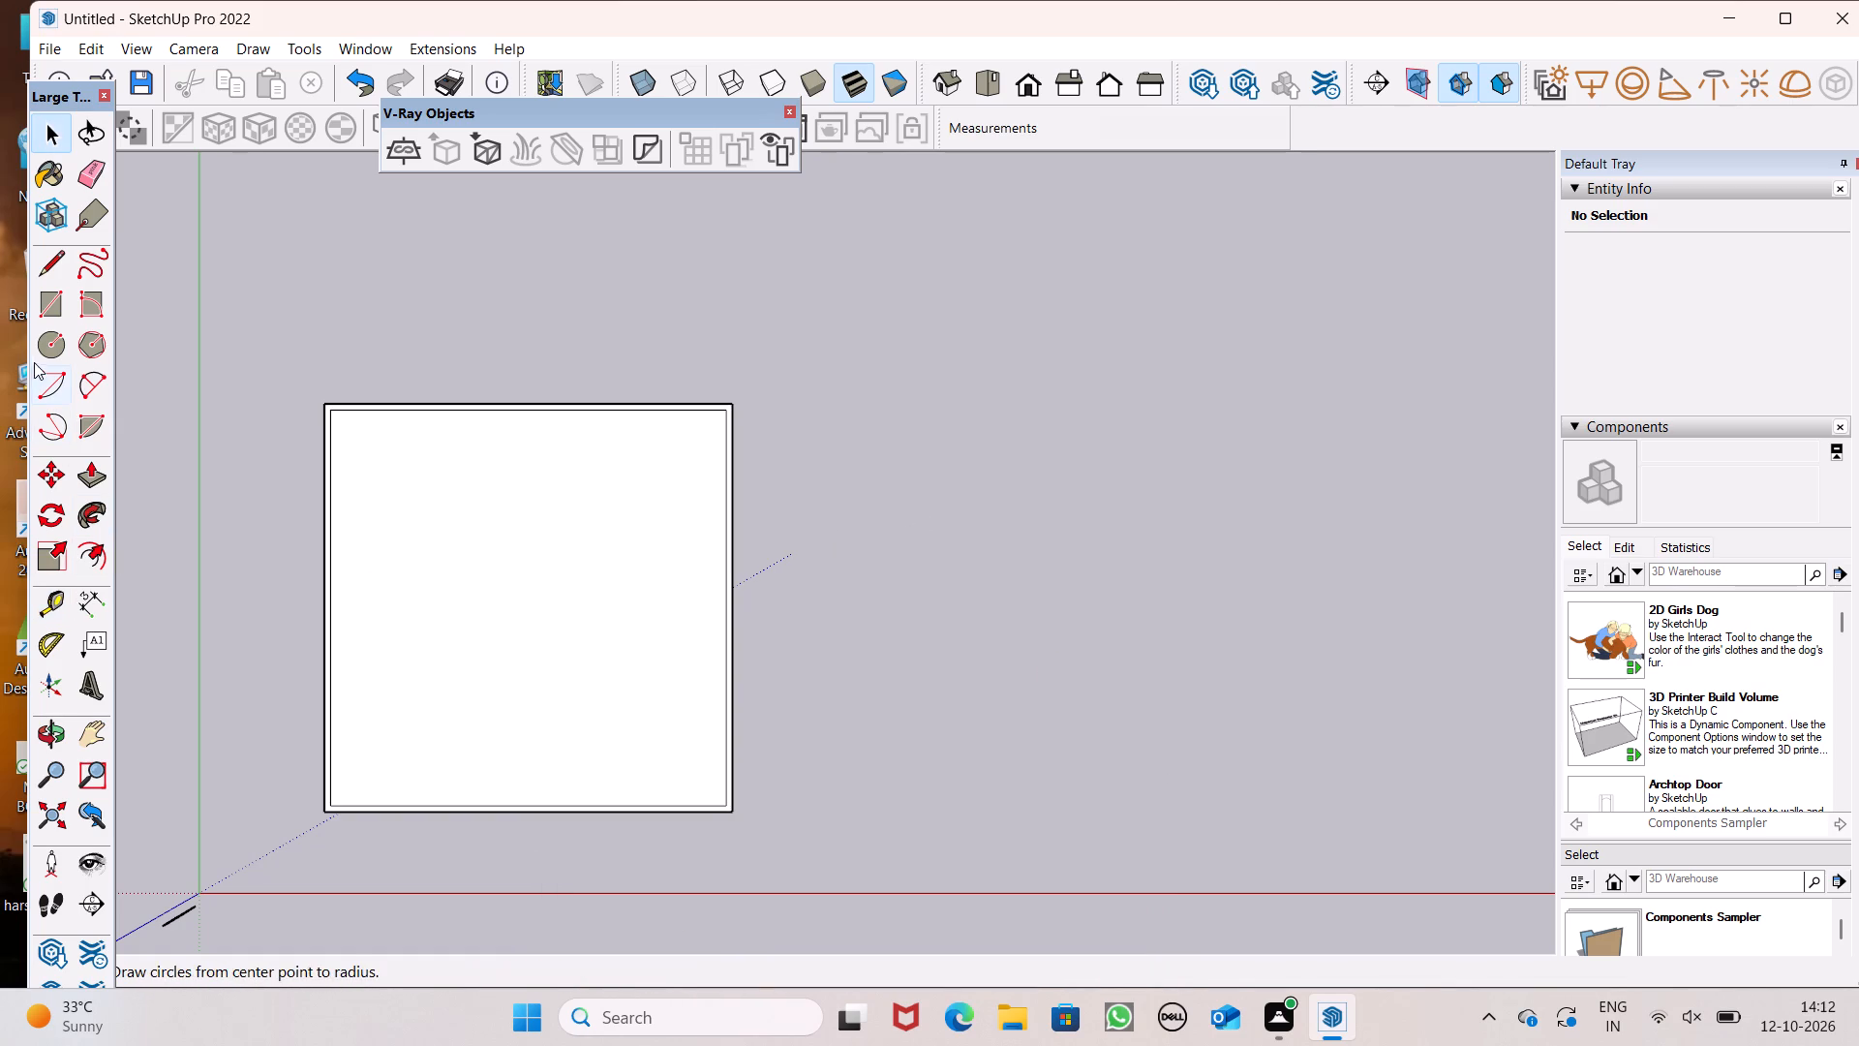
click(45, 258)
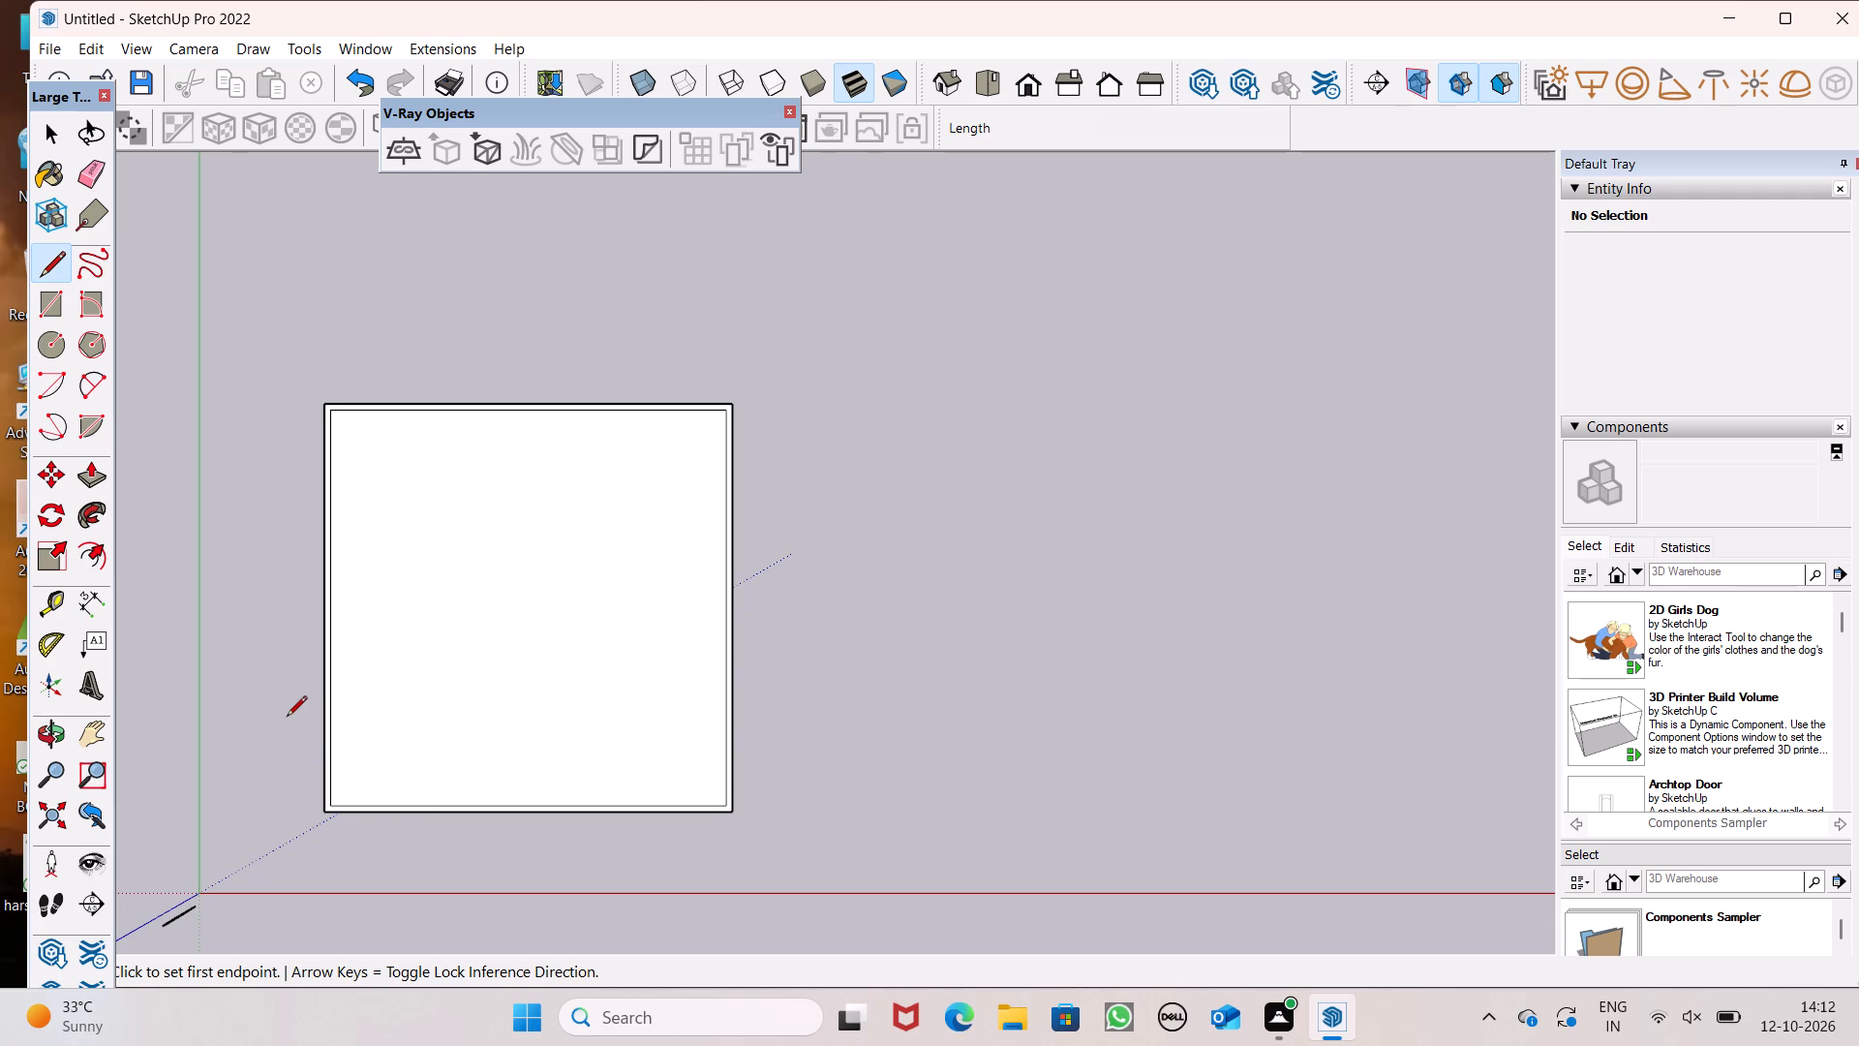
scroll(330, 734, up, 5)
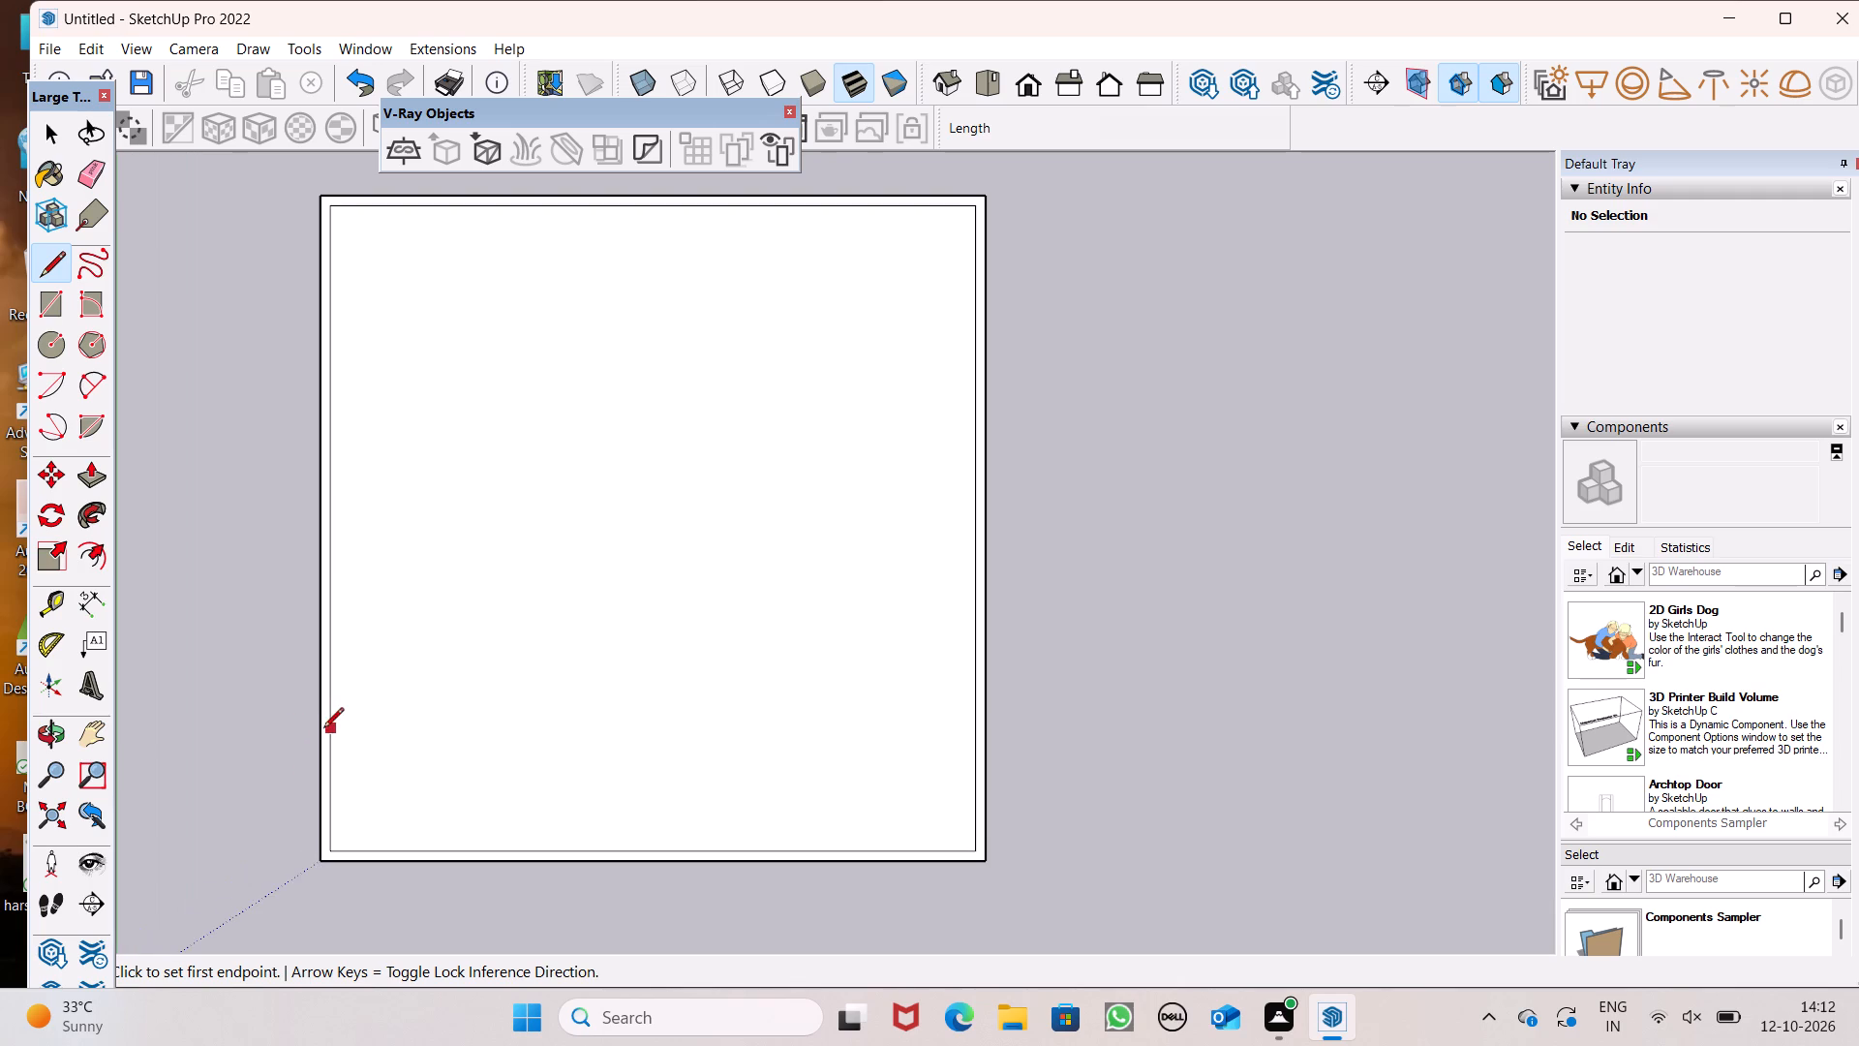
click(315, 730)
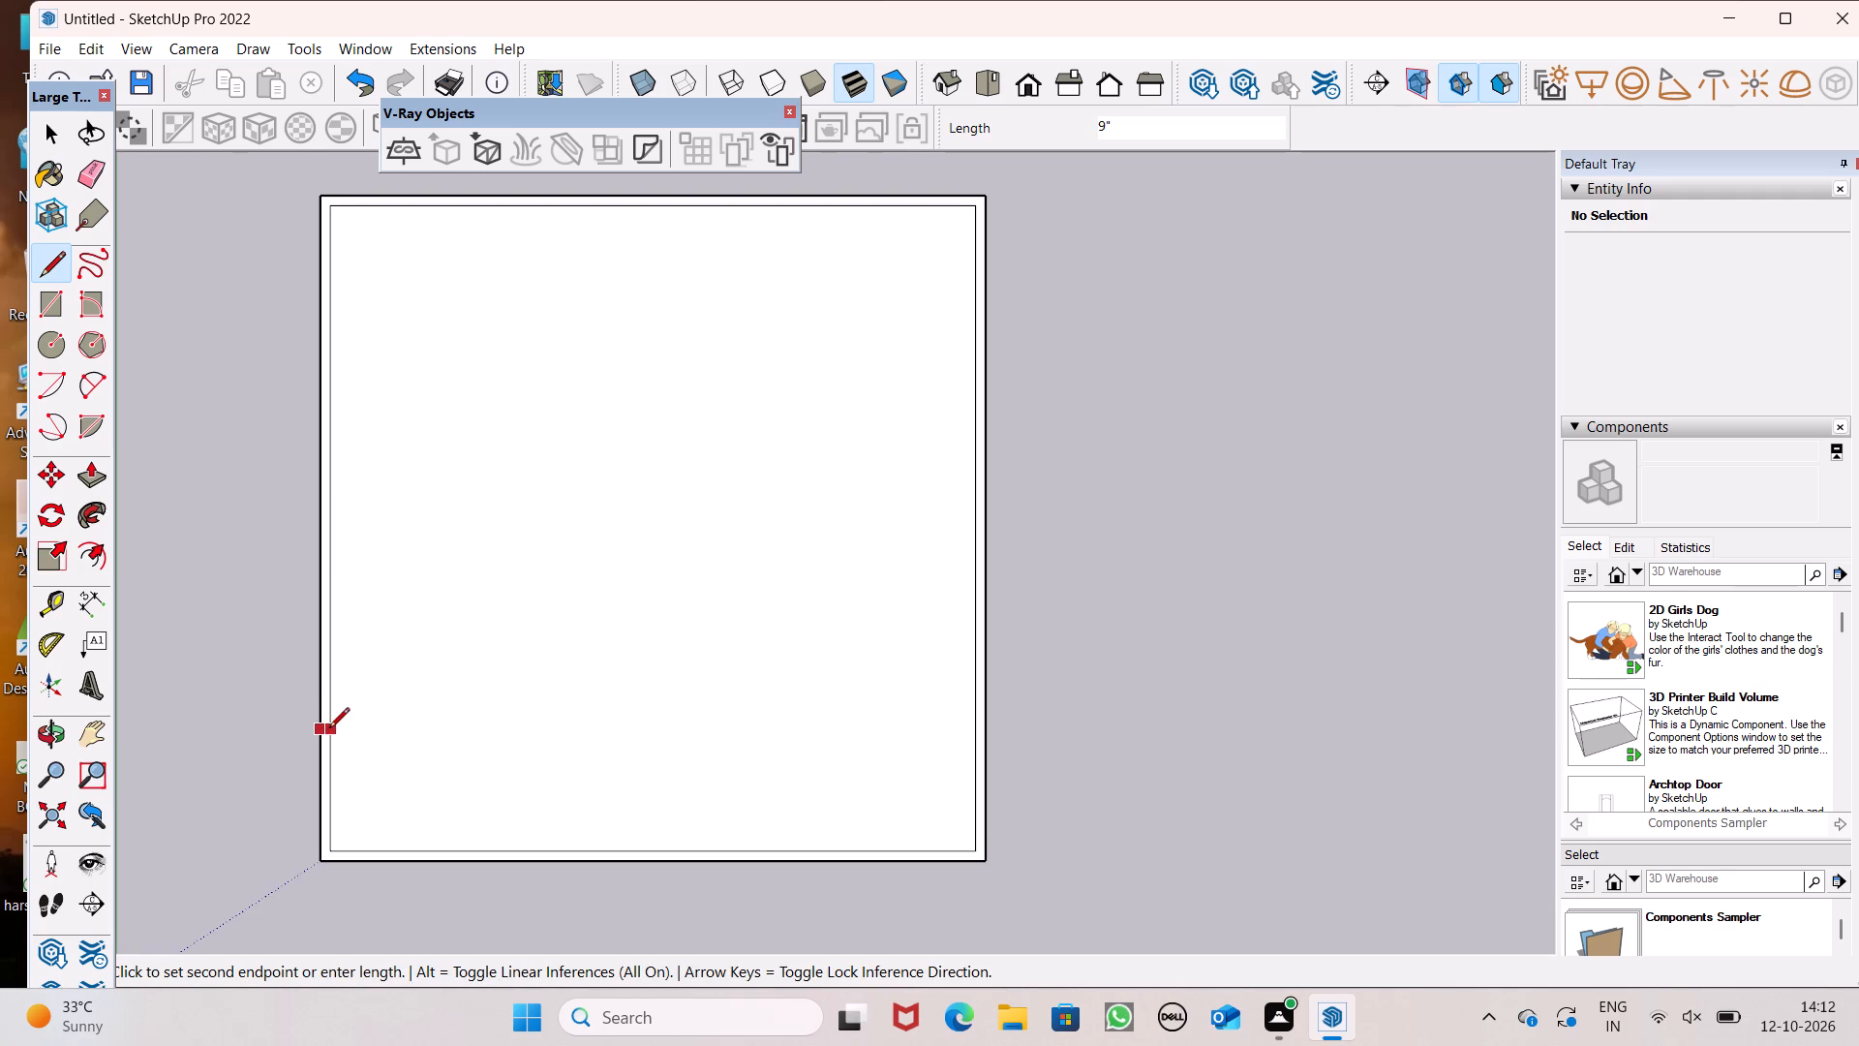
click(330, 728)
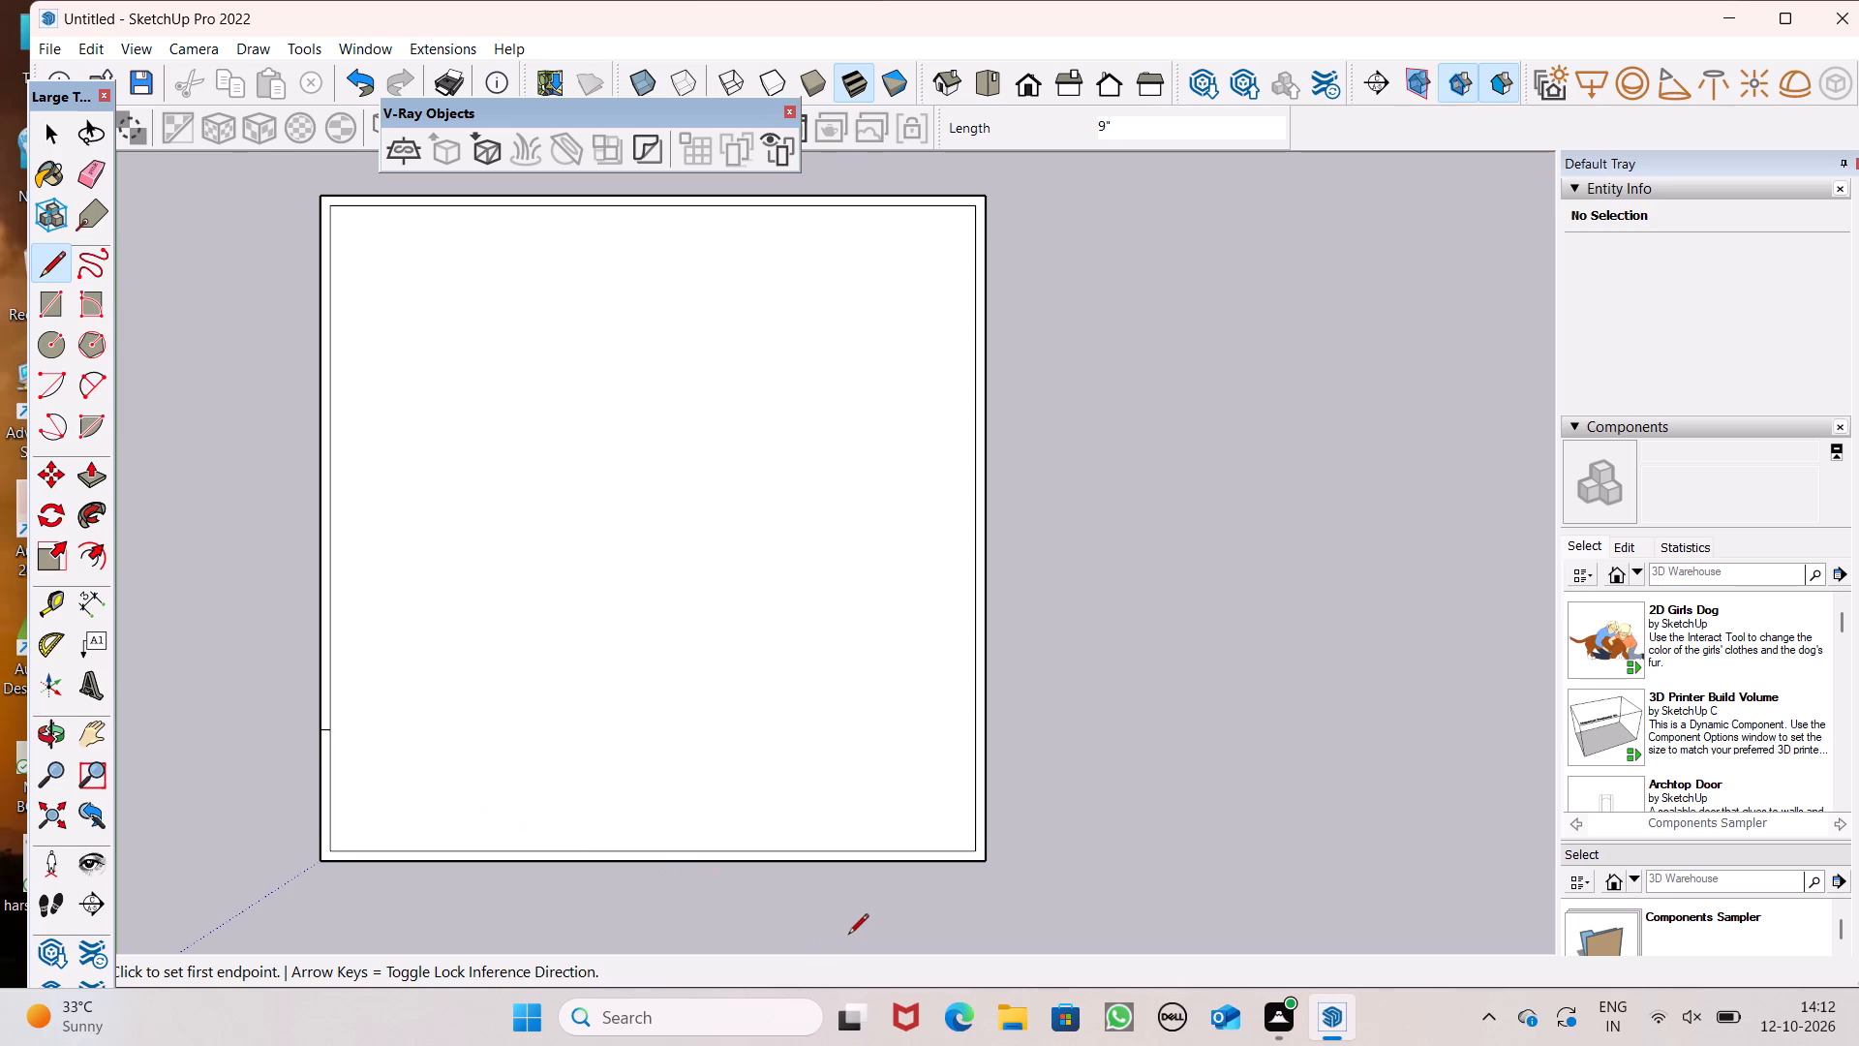
scroll(457, 775, down, 2)
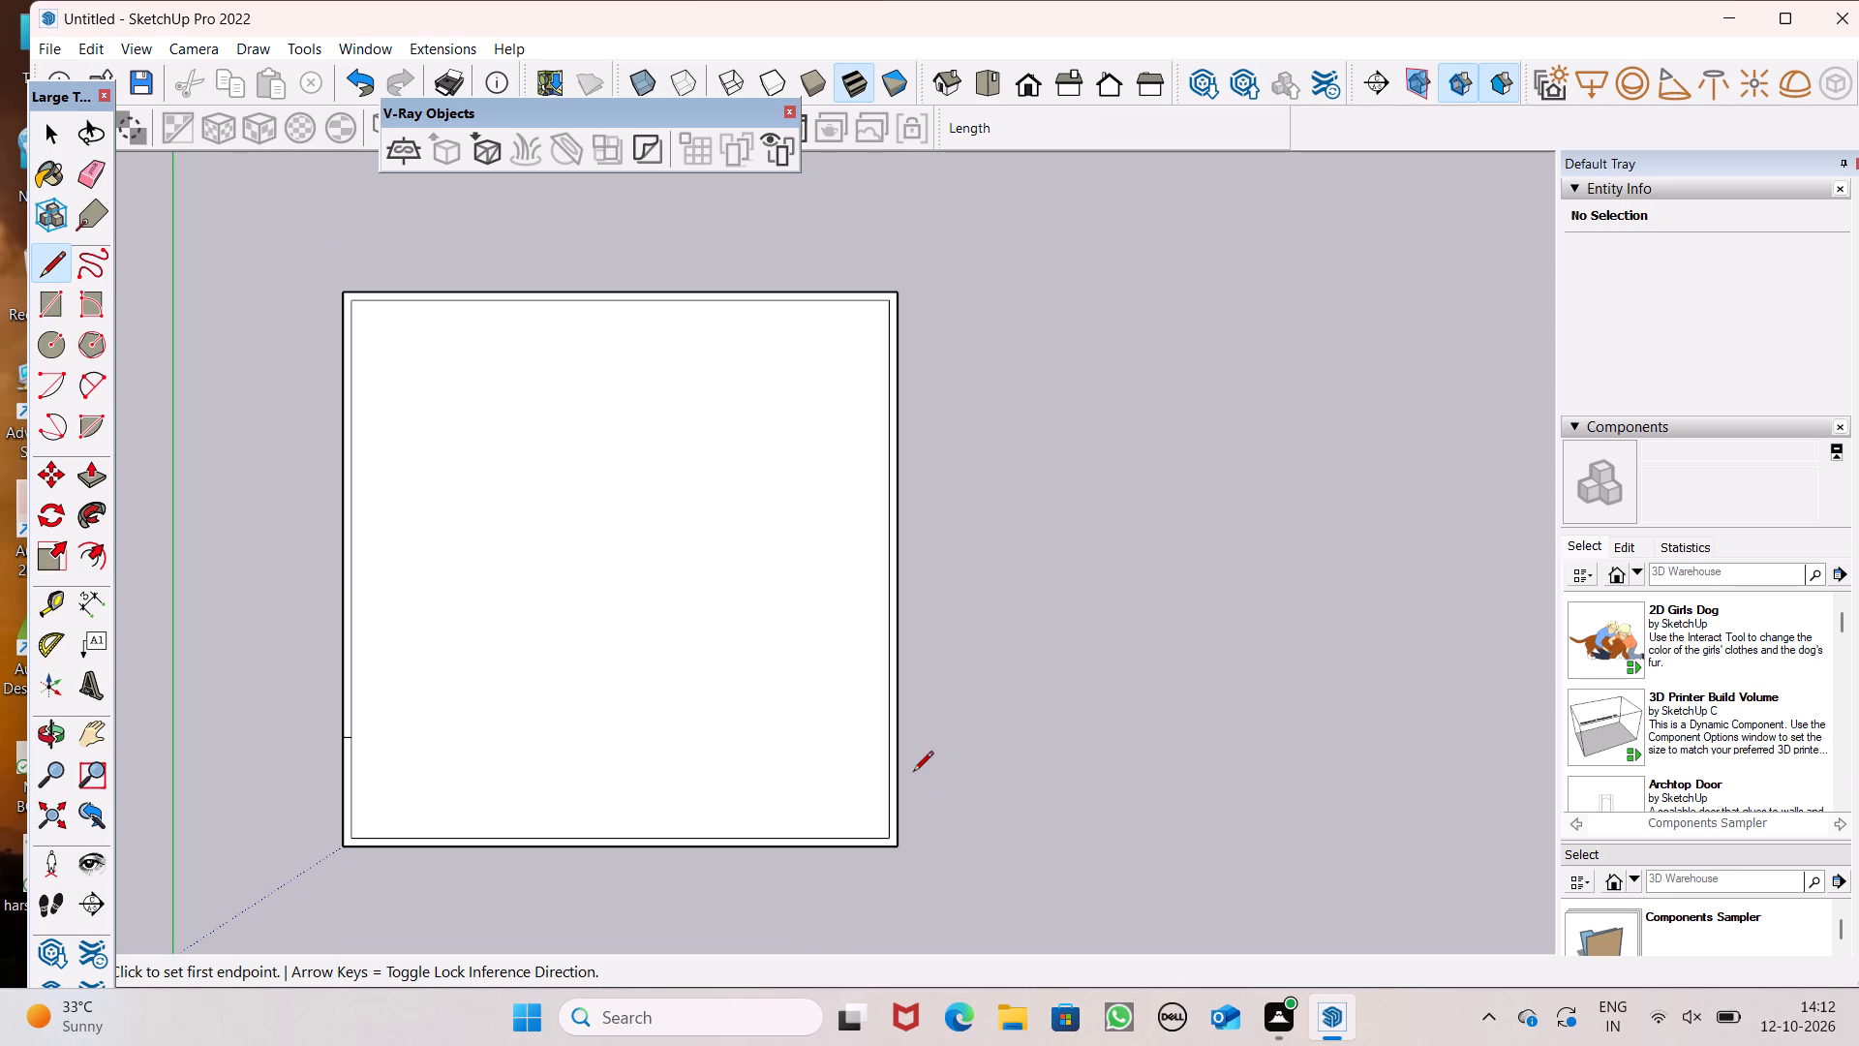
scroll(913, 773, up, 2)
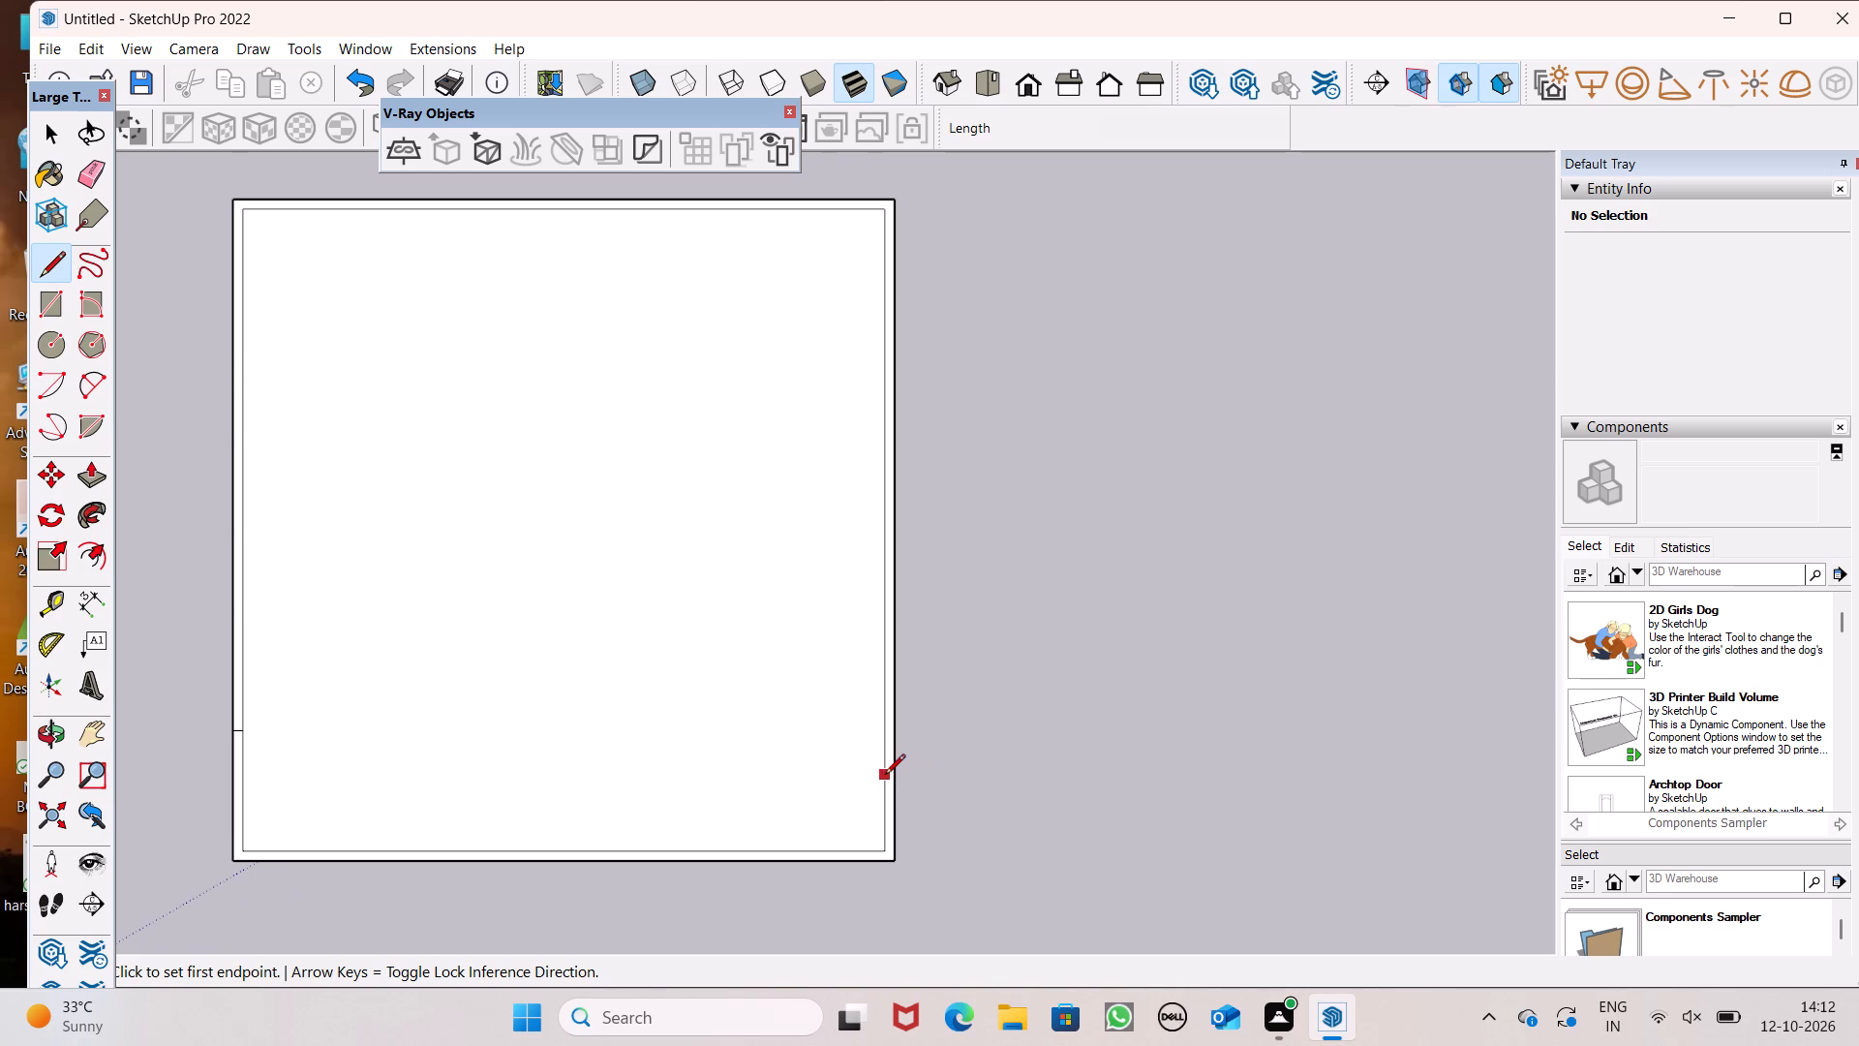
click(885, 774)
click(890, 773)
key(space)
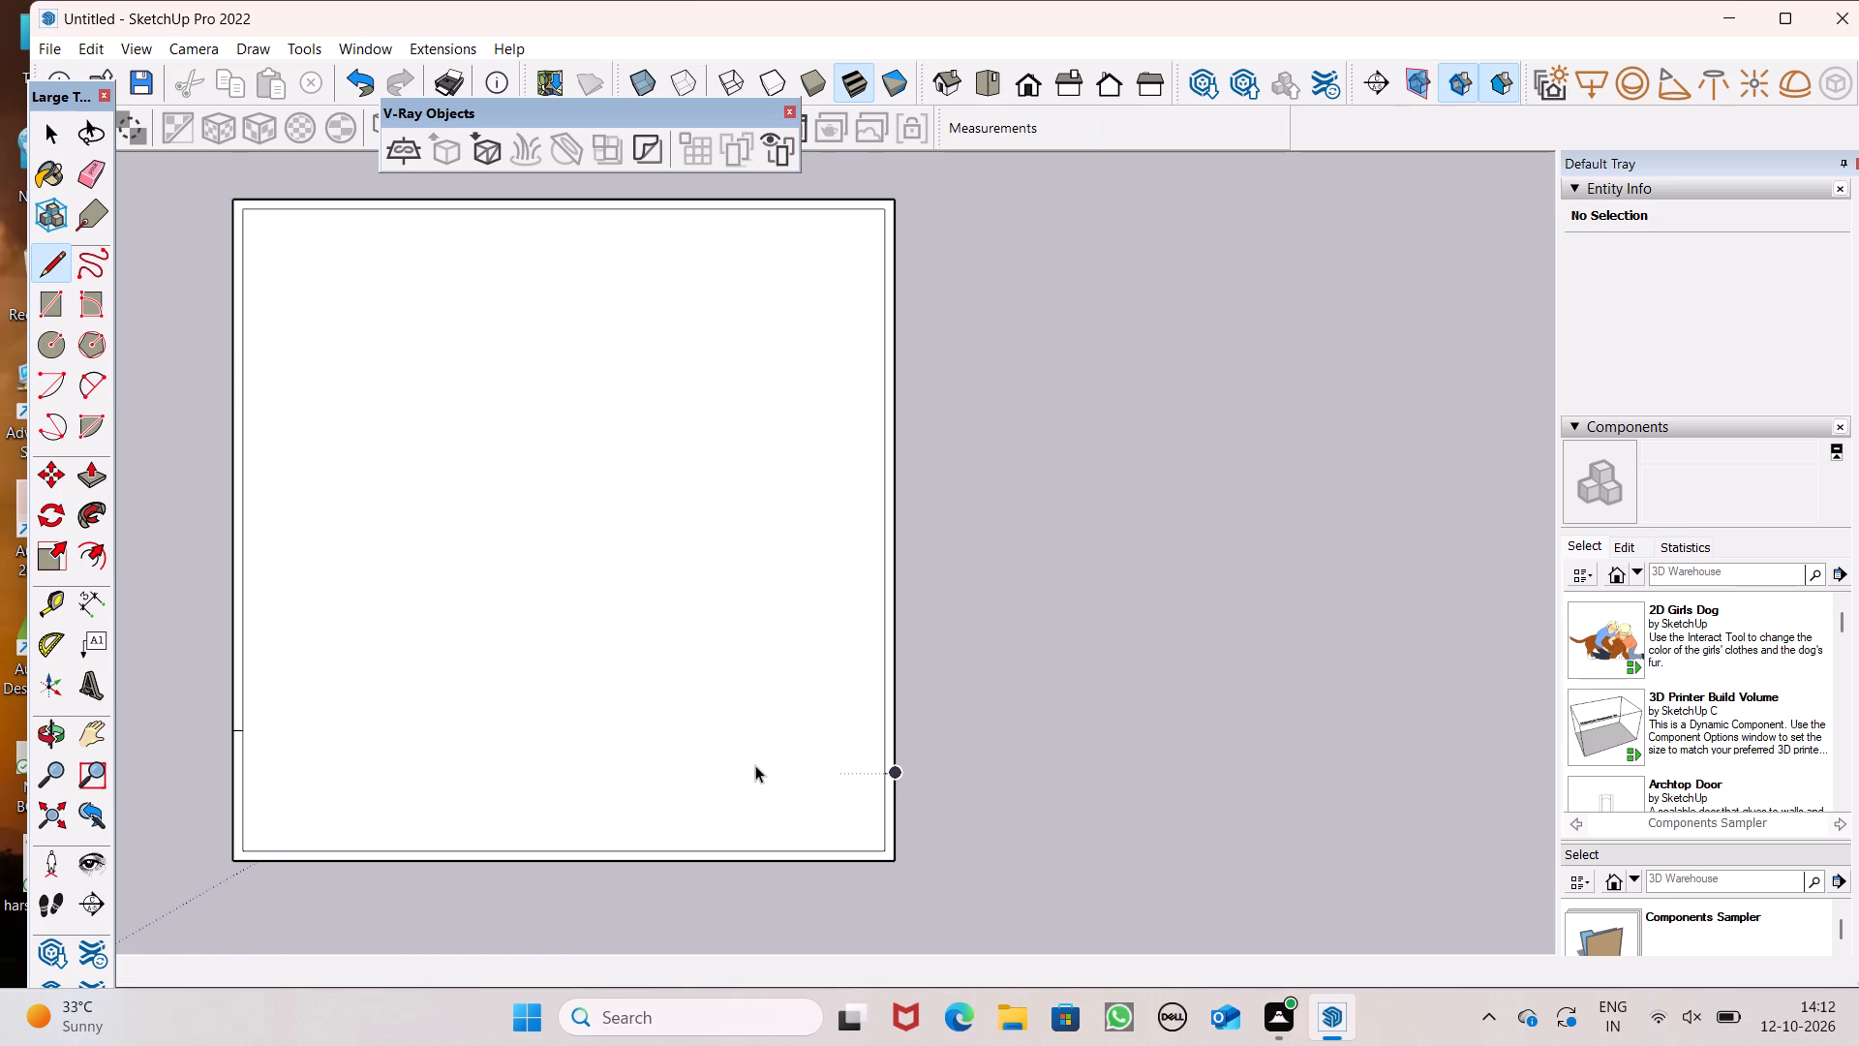
scroll(755, 765, down, 2)
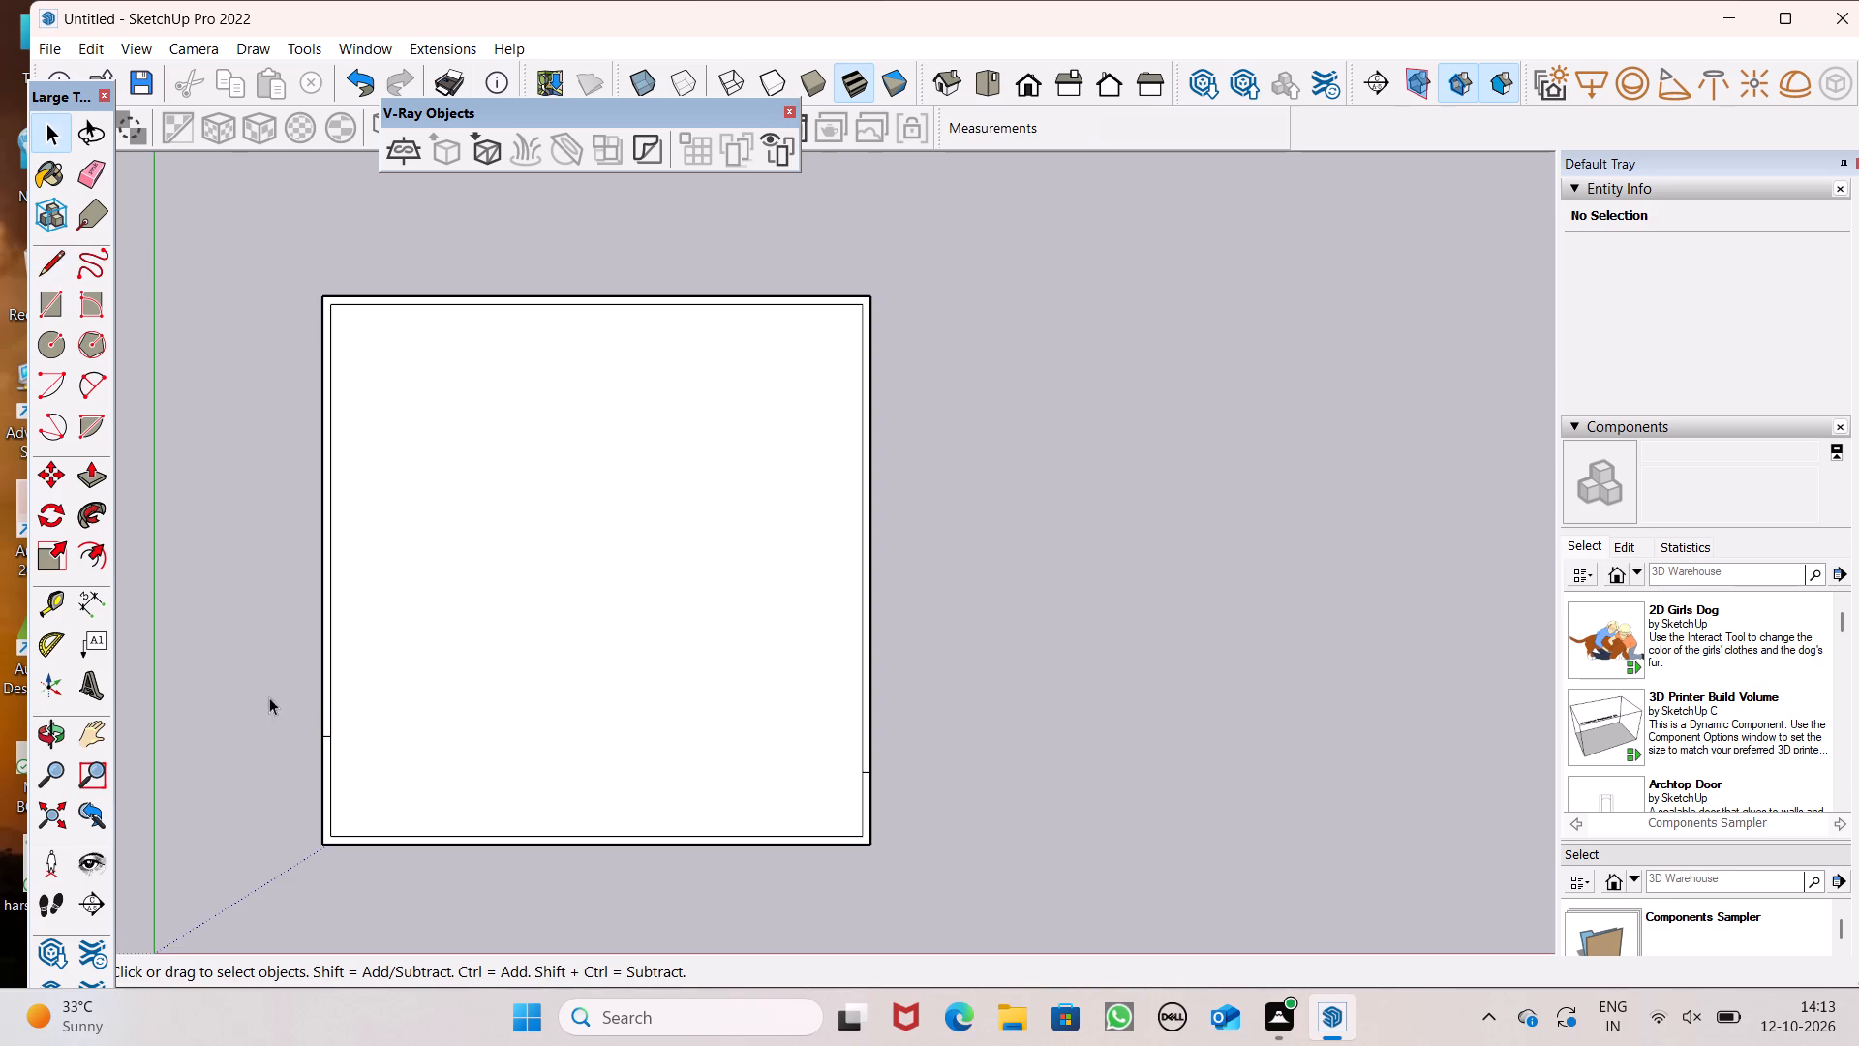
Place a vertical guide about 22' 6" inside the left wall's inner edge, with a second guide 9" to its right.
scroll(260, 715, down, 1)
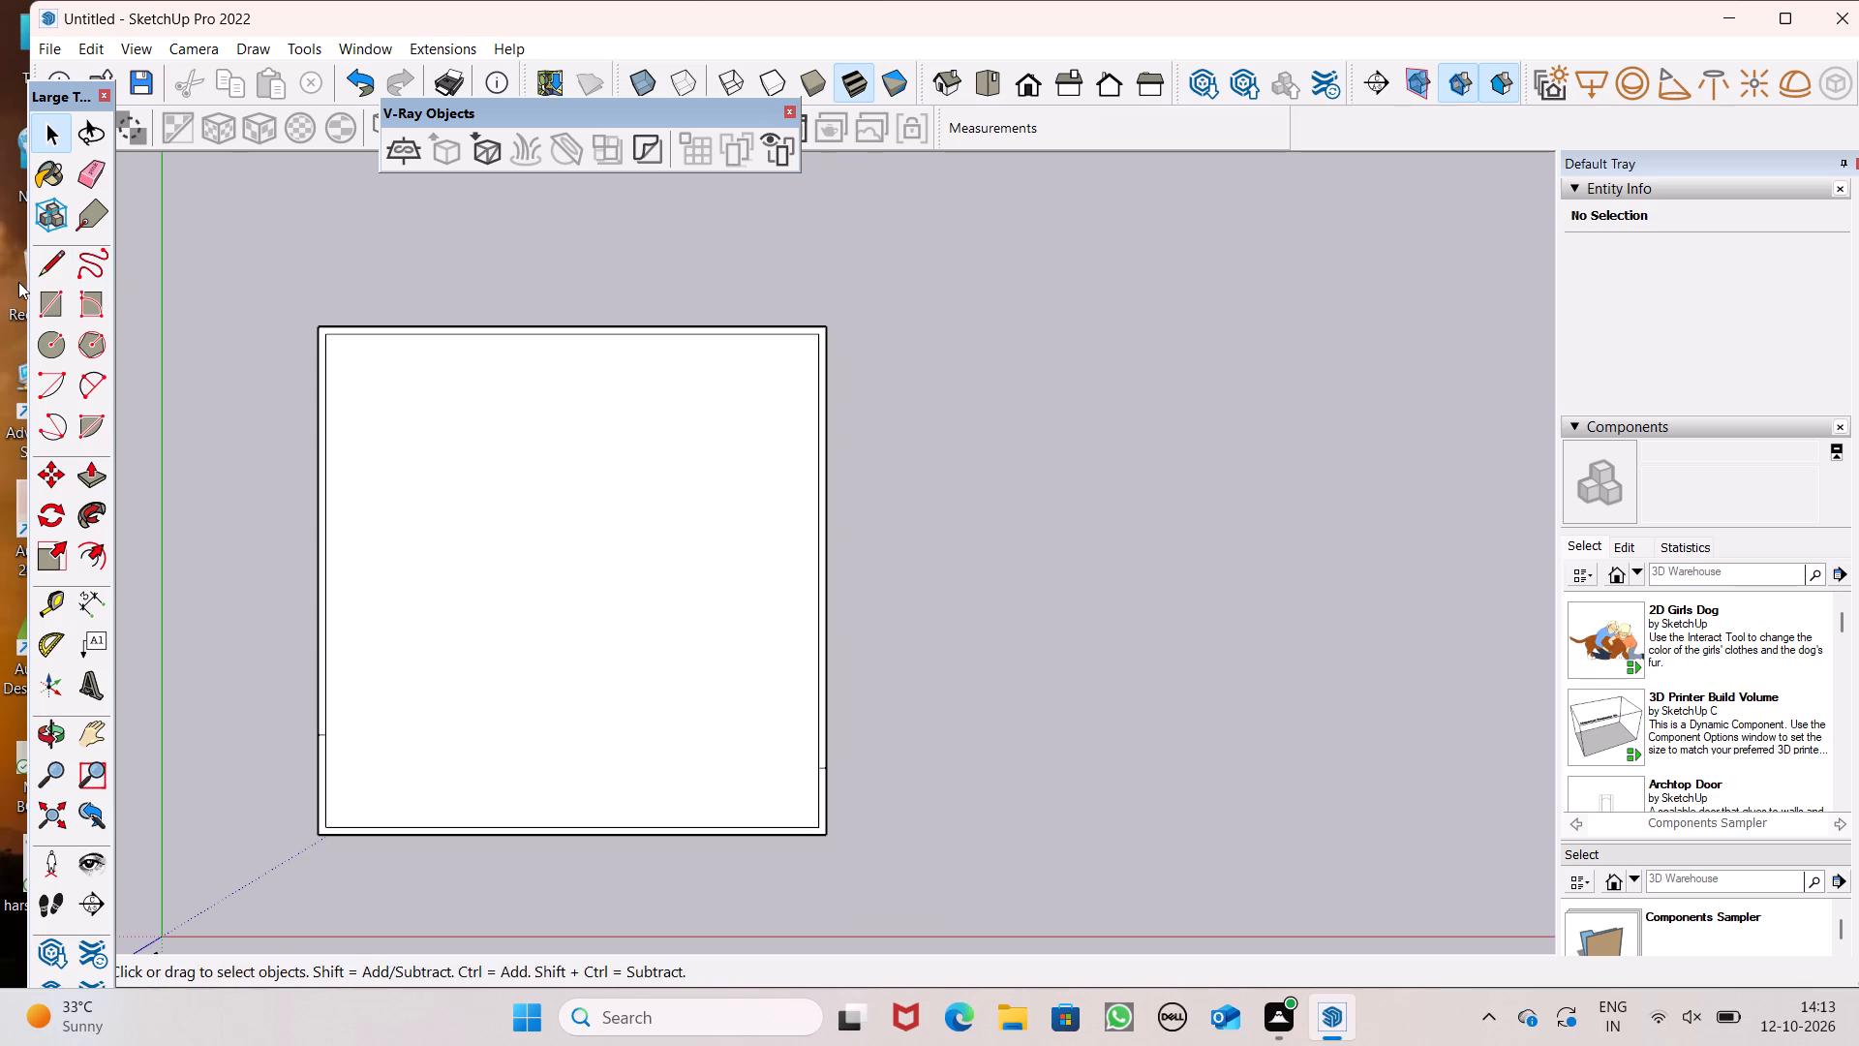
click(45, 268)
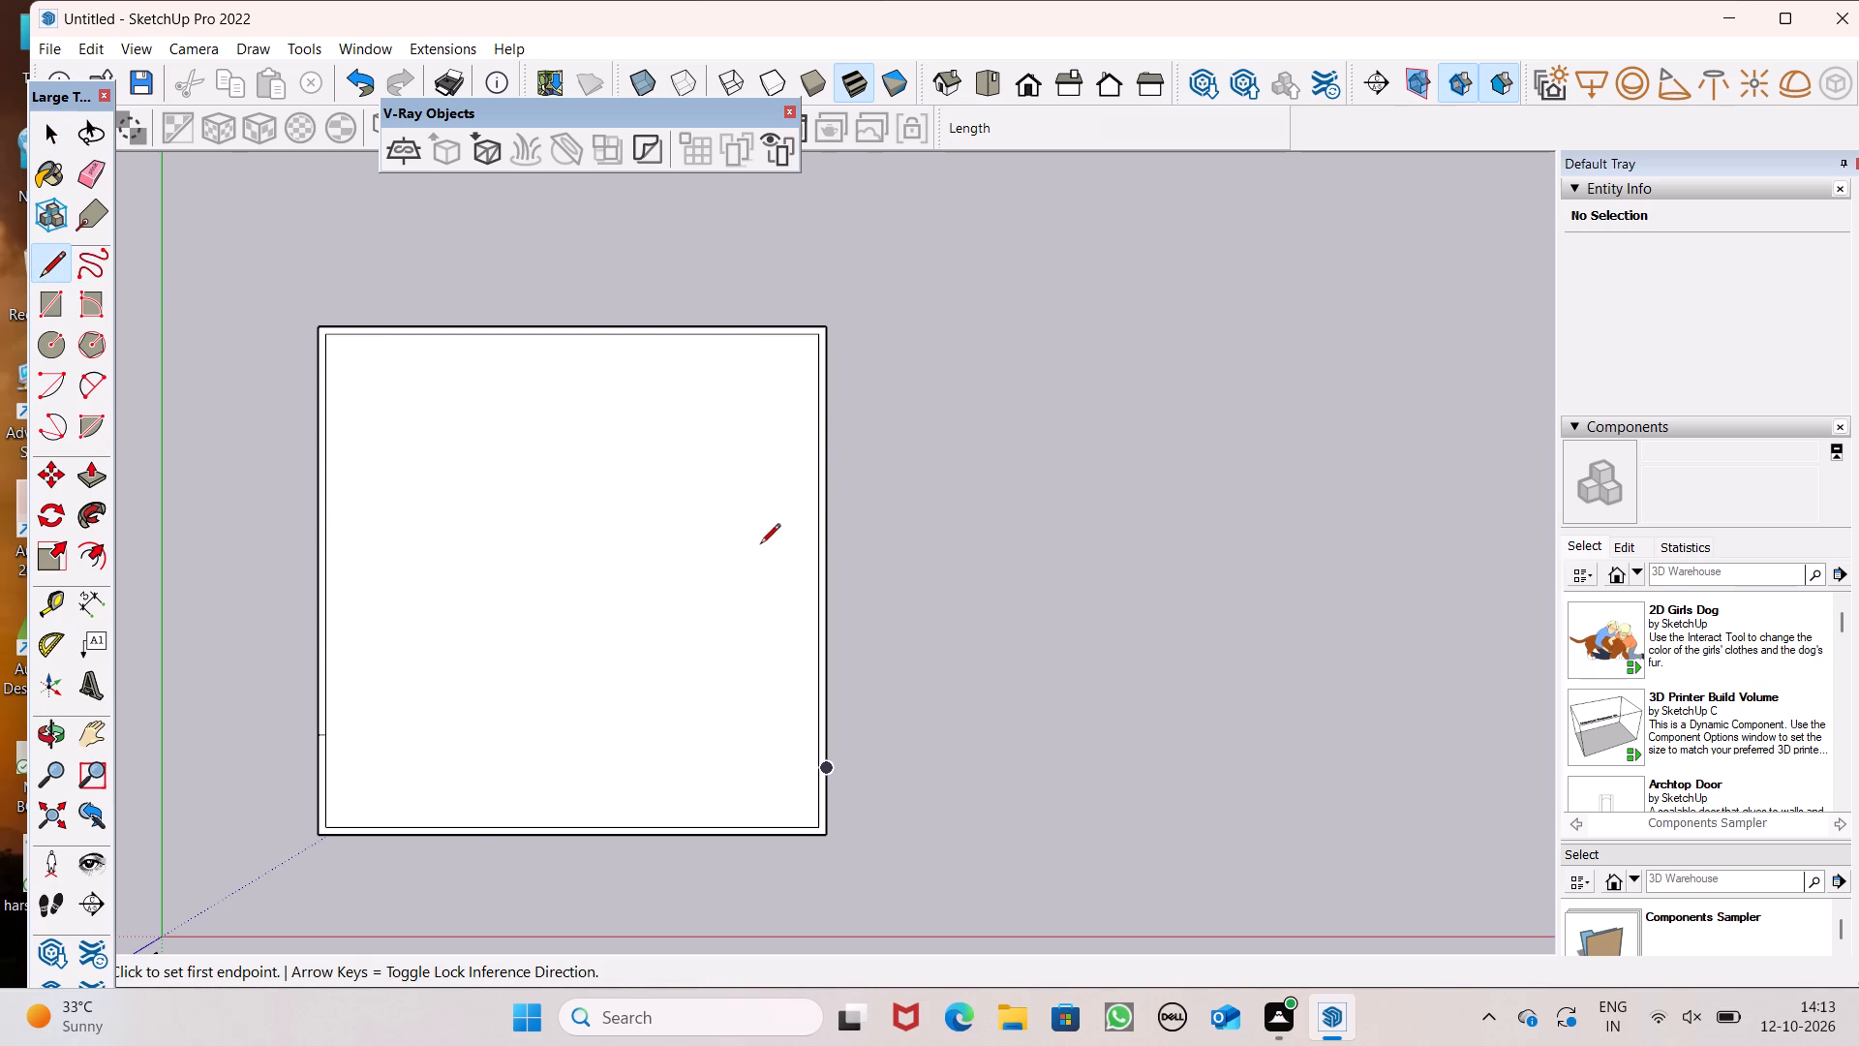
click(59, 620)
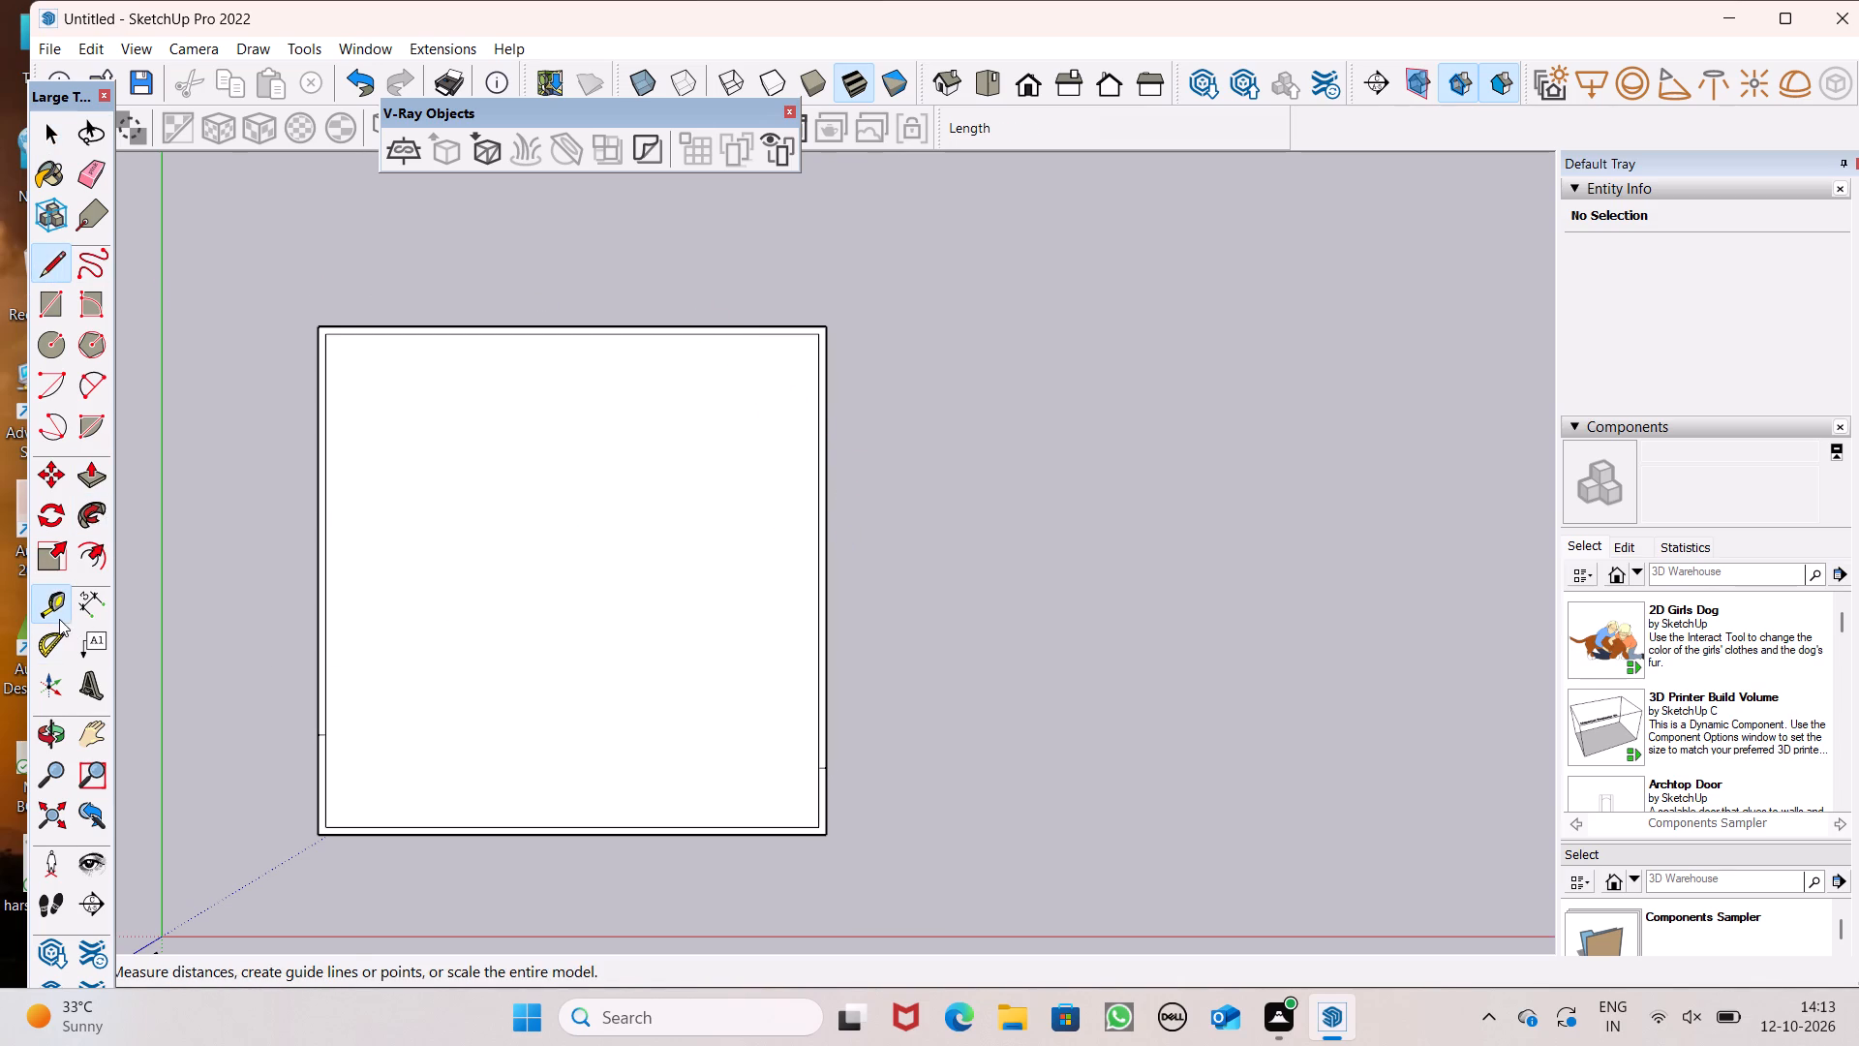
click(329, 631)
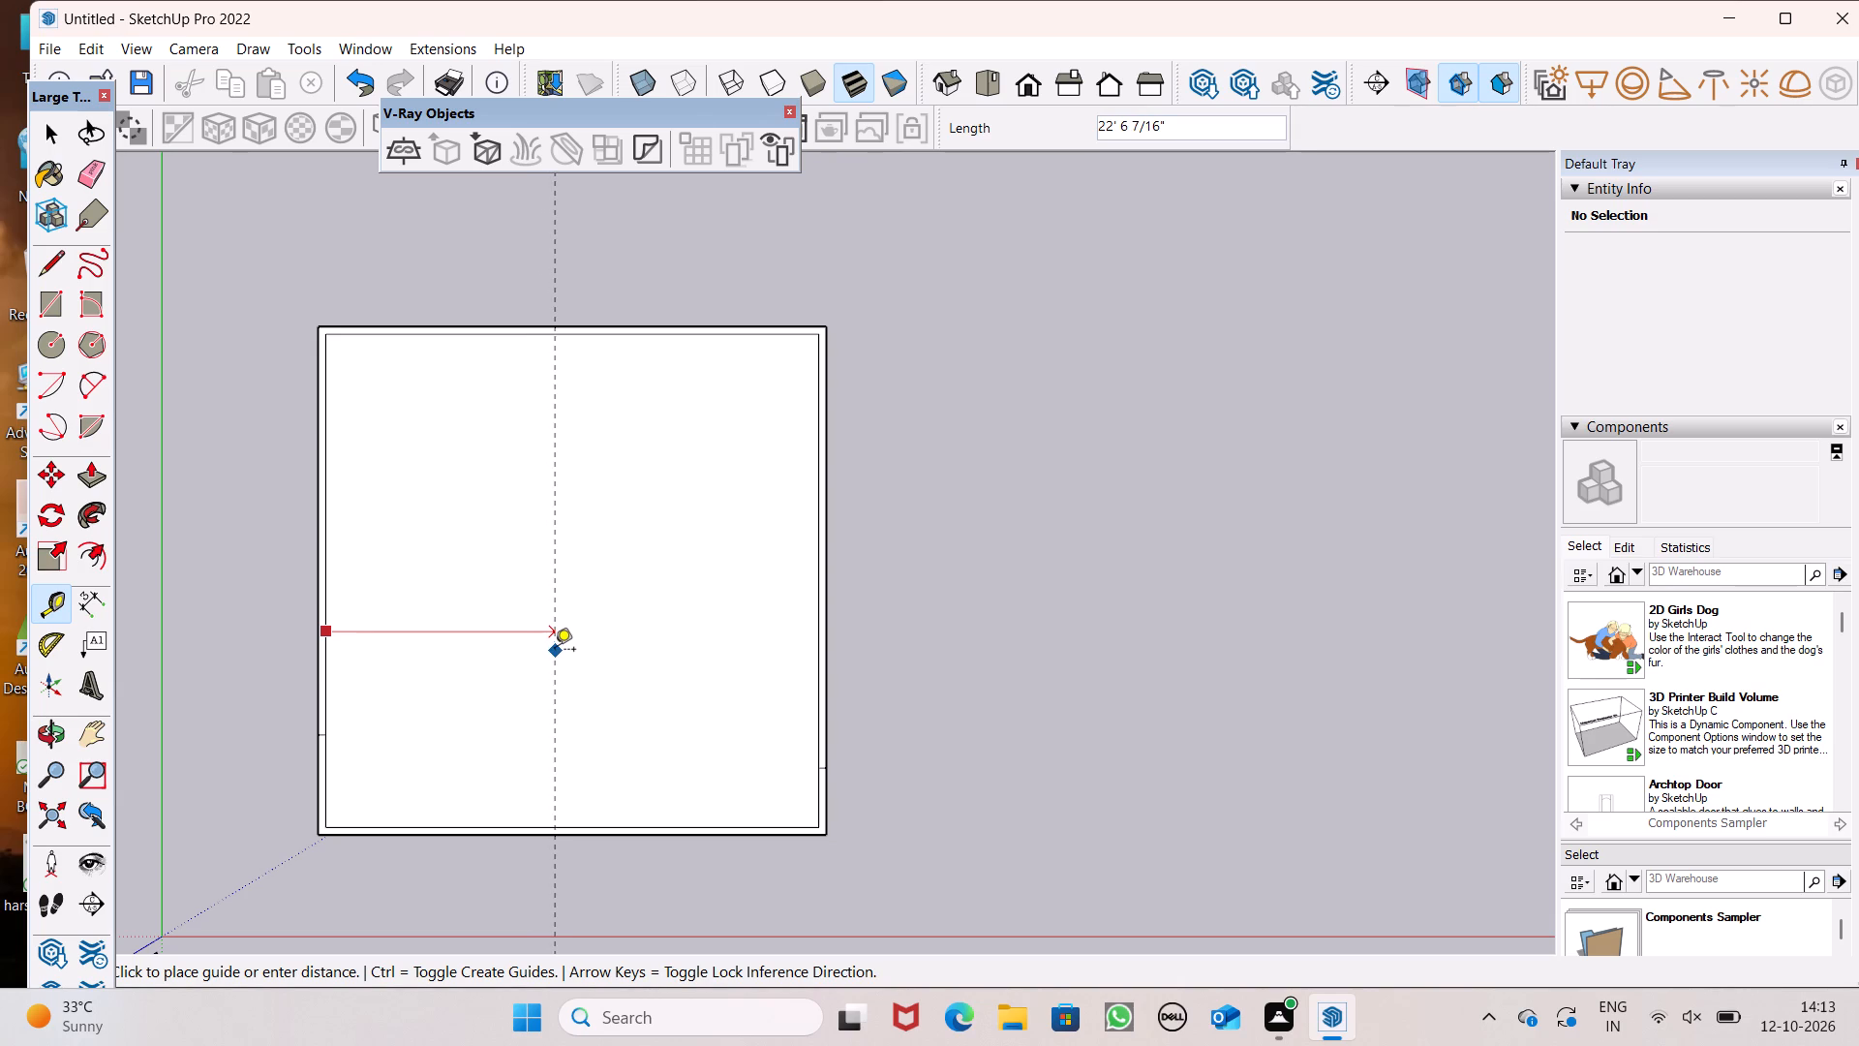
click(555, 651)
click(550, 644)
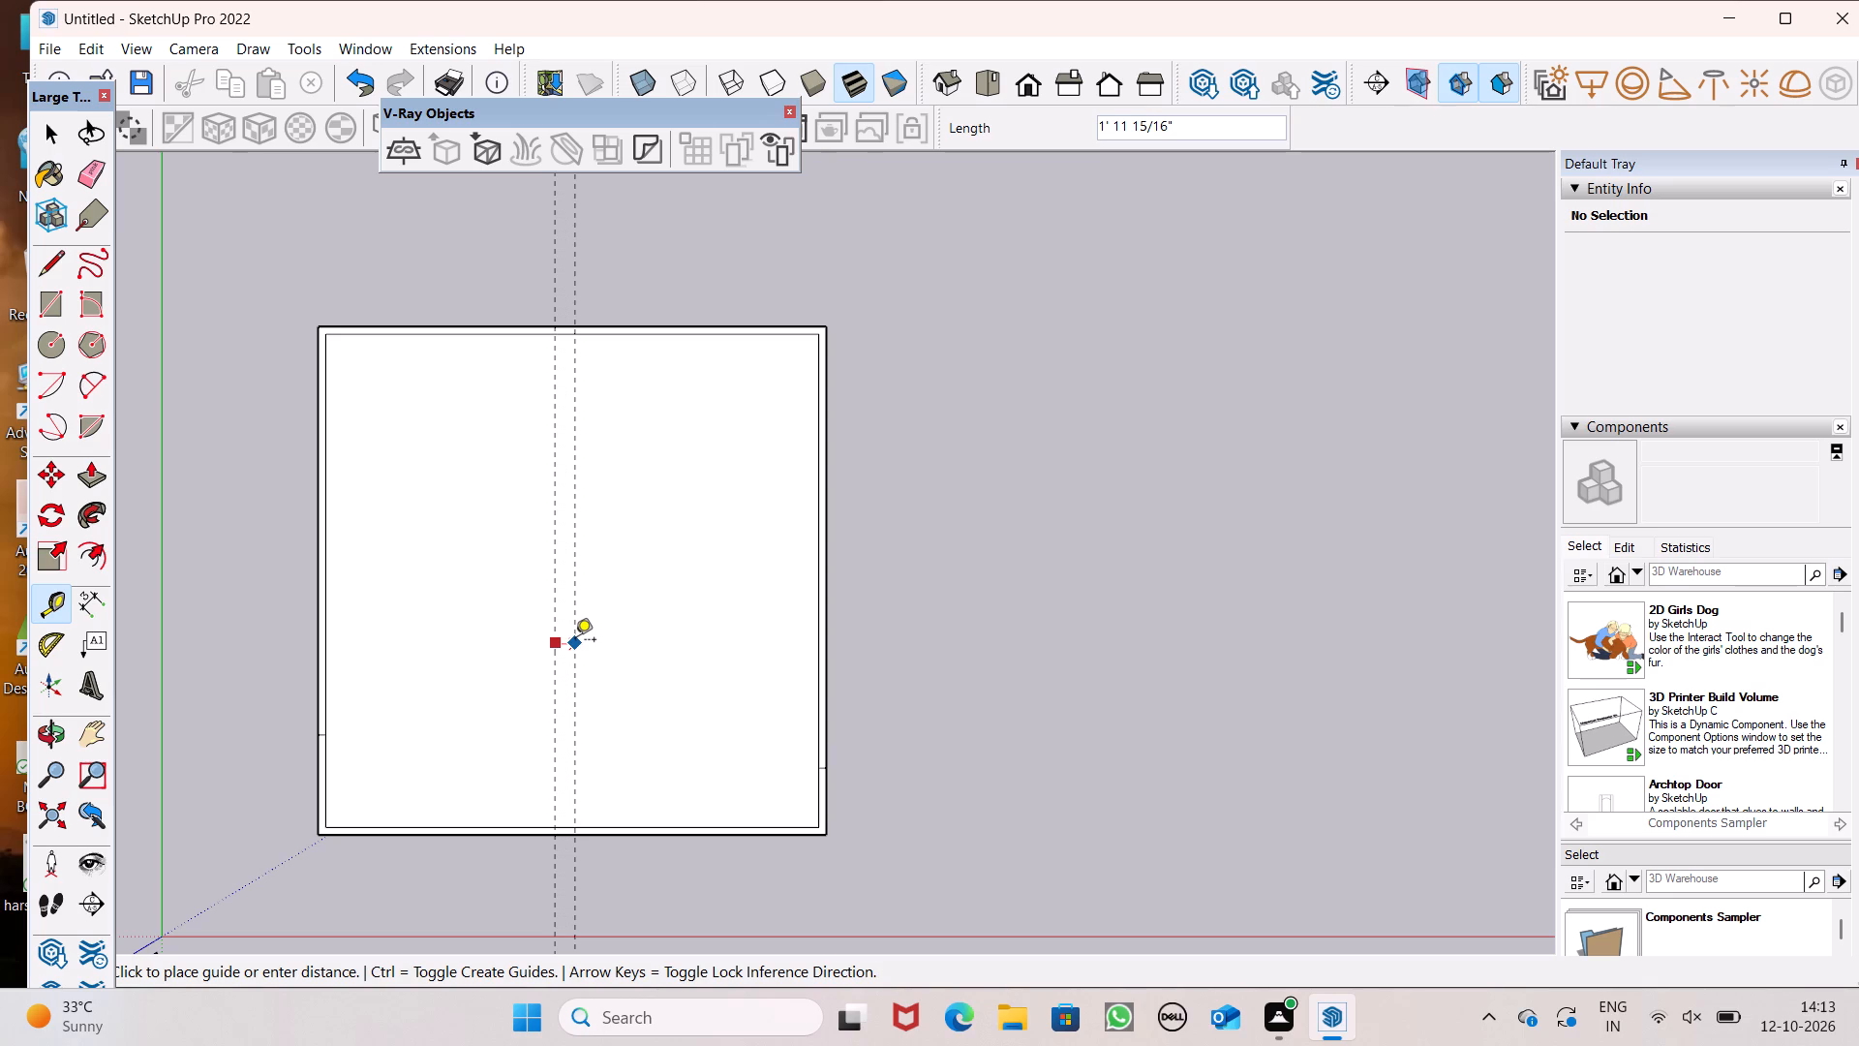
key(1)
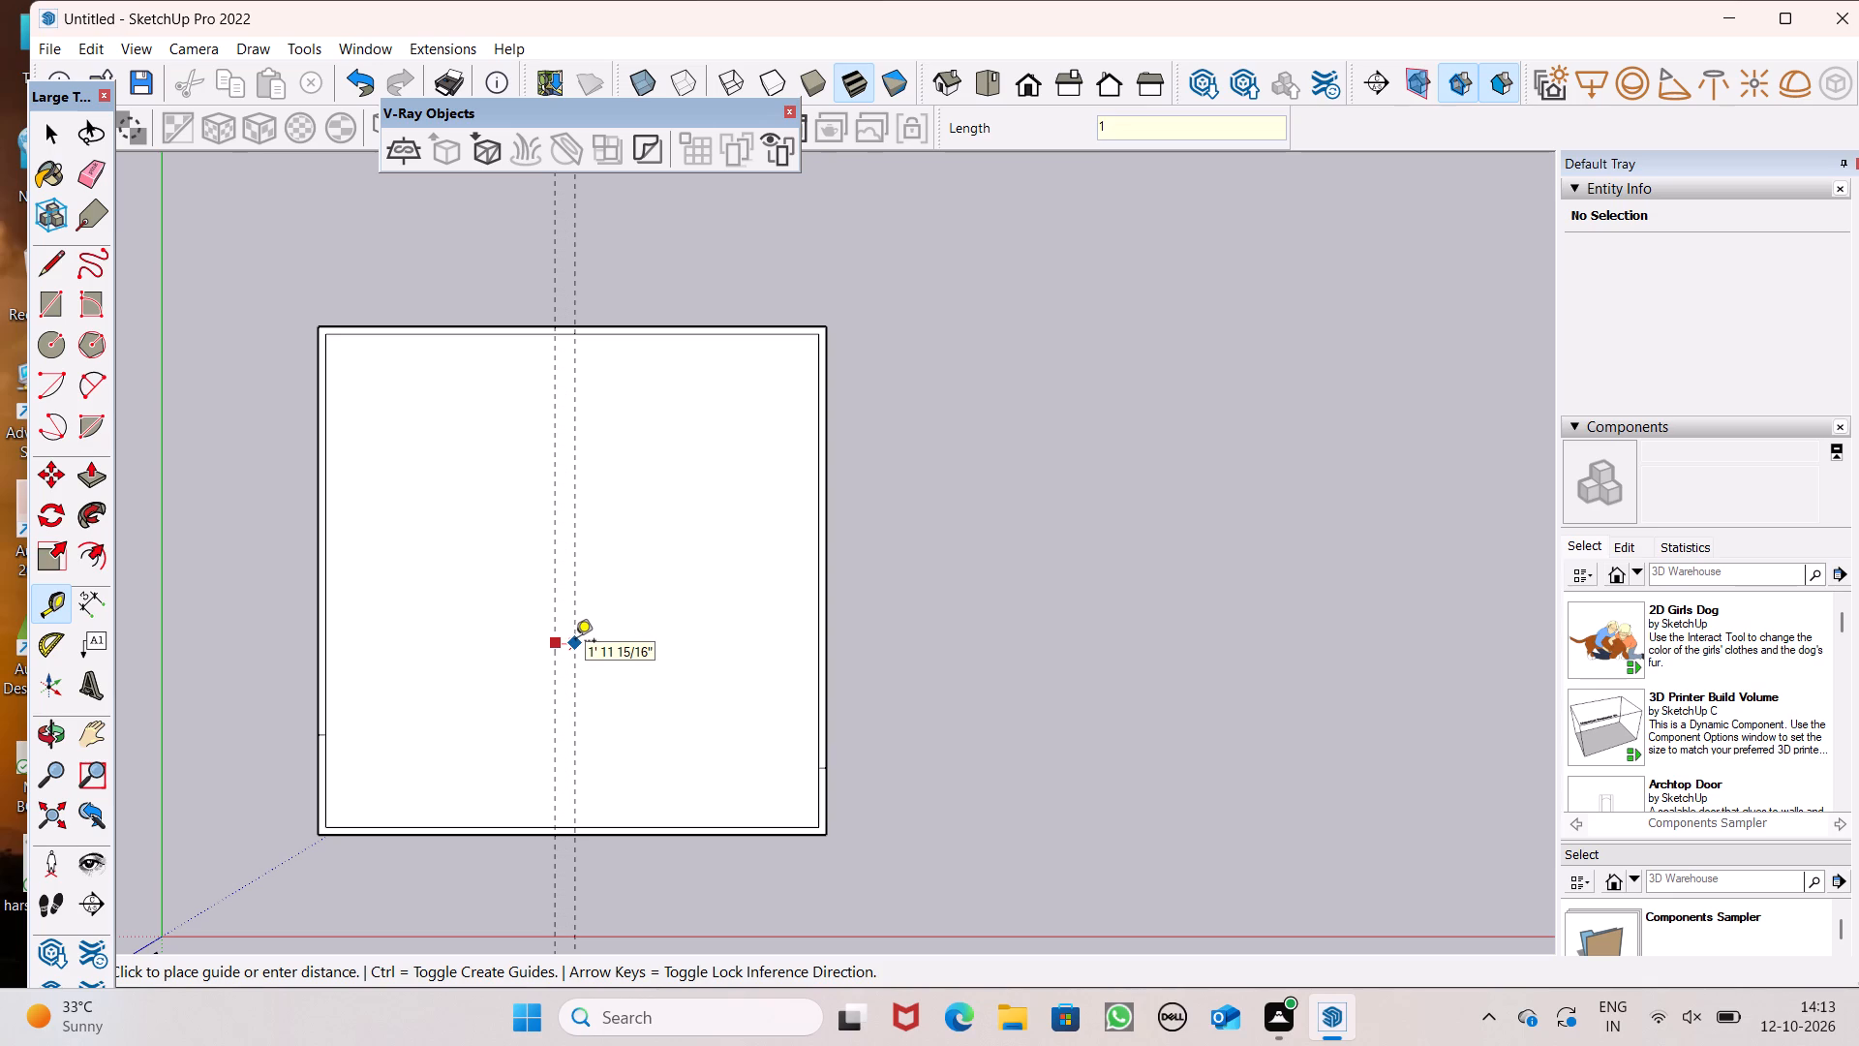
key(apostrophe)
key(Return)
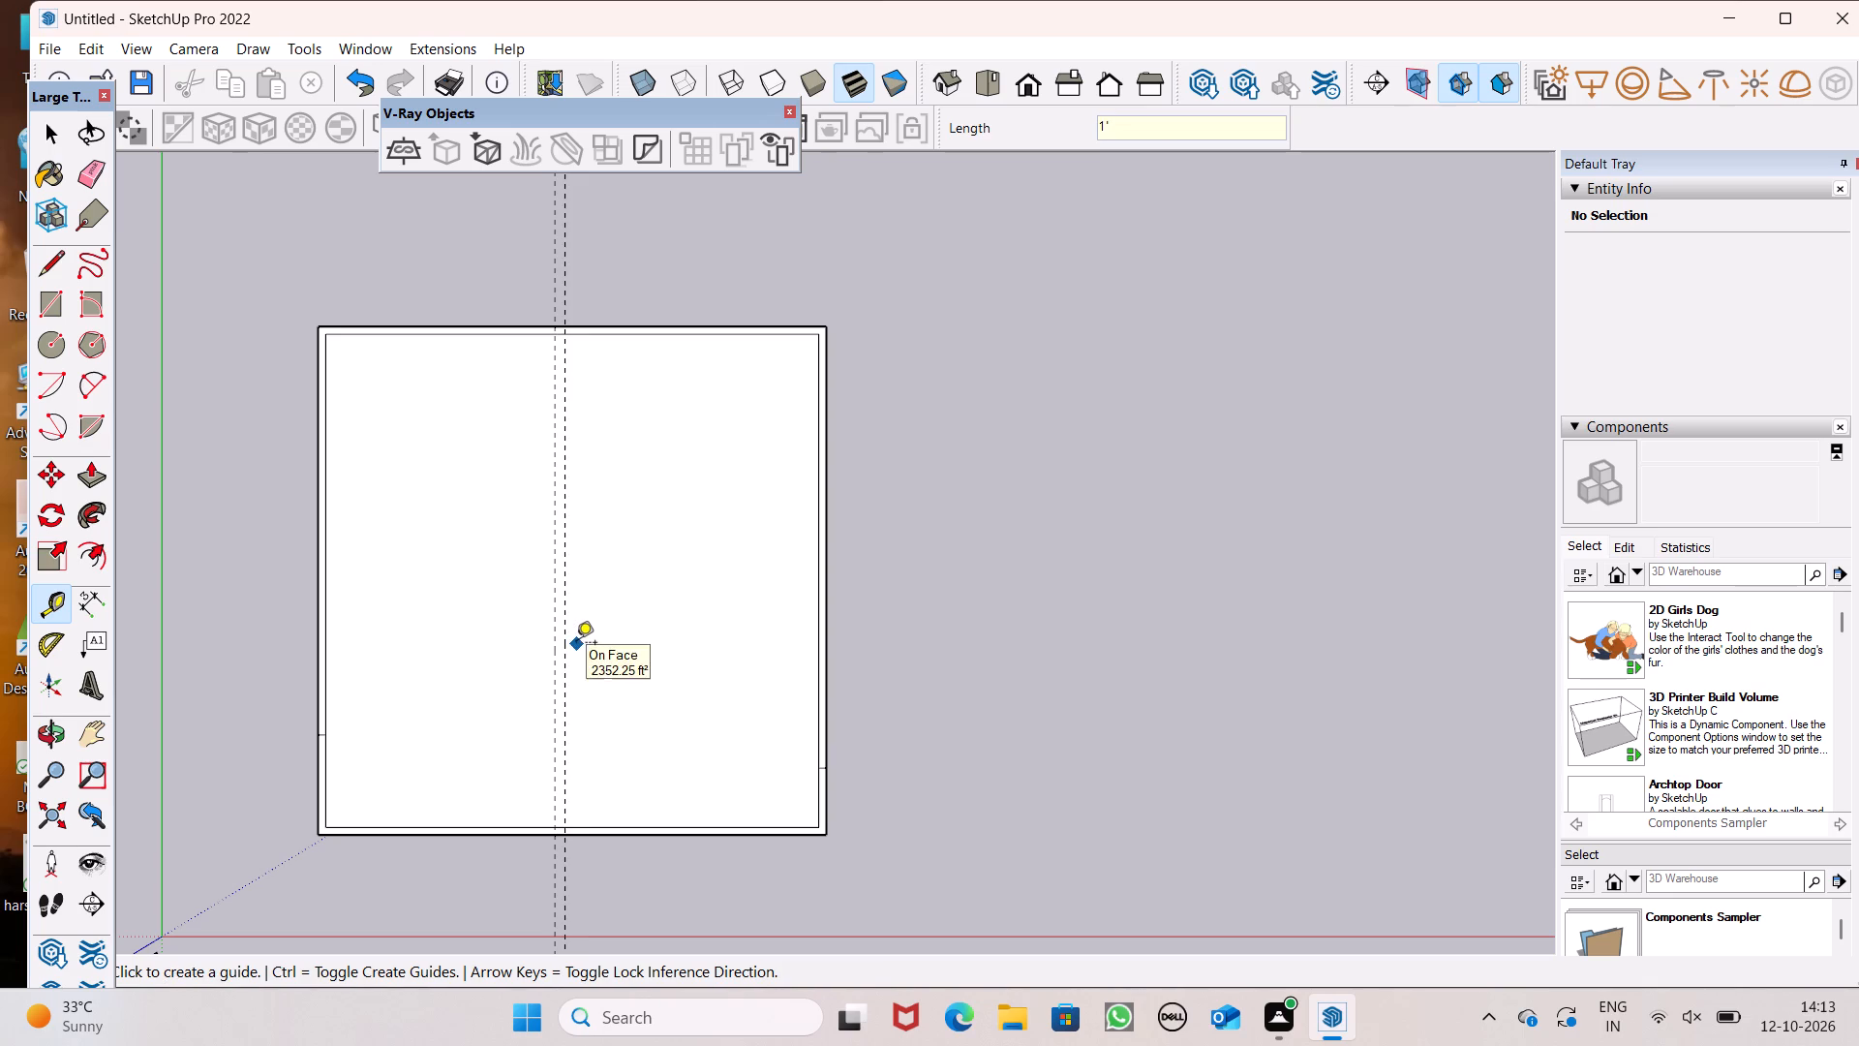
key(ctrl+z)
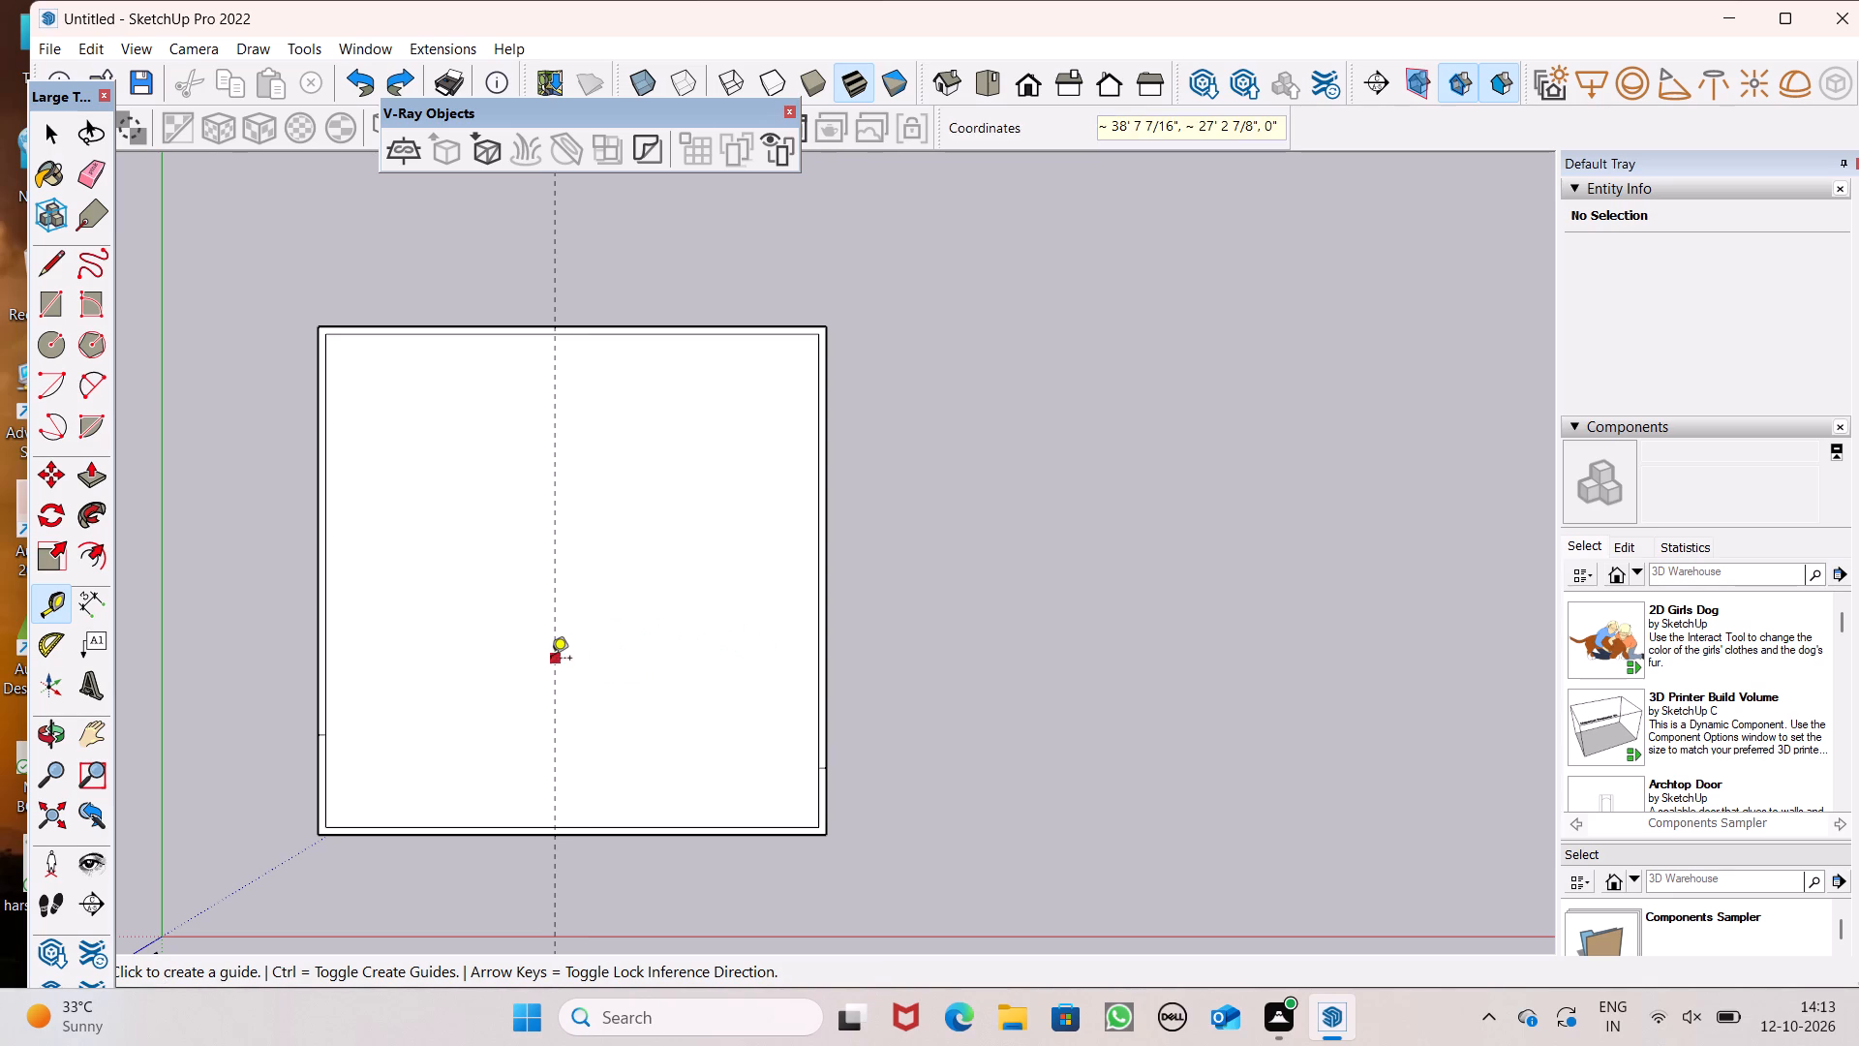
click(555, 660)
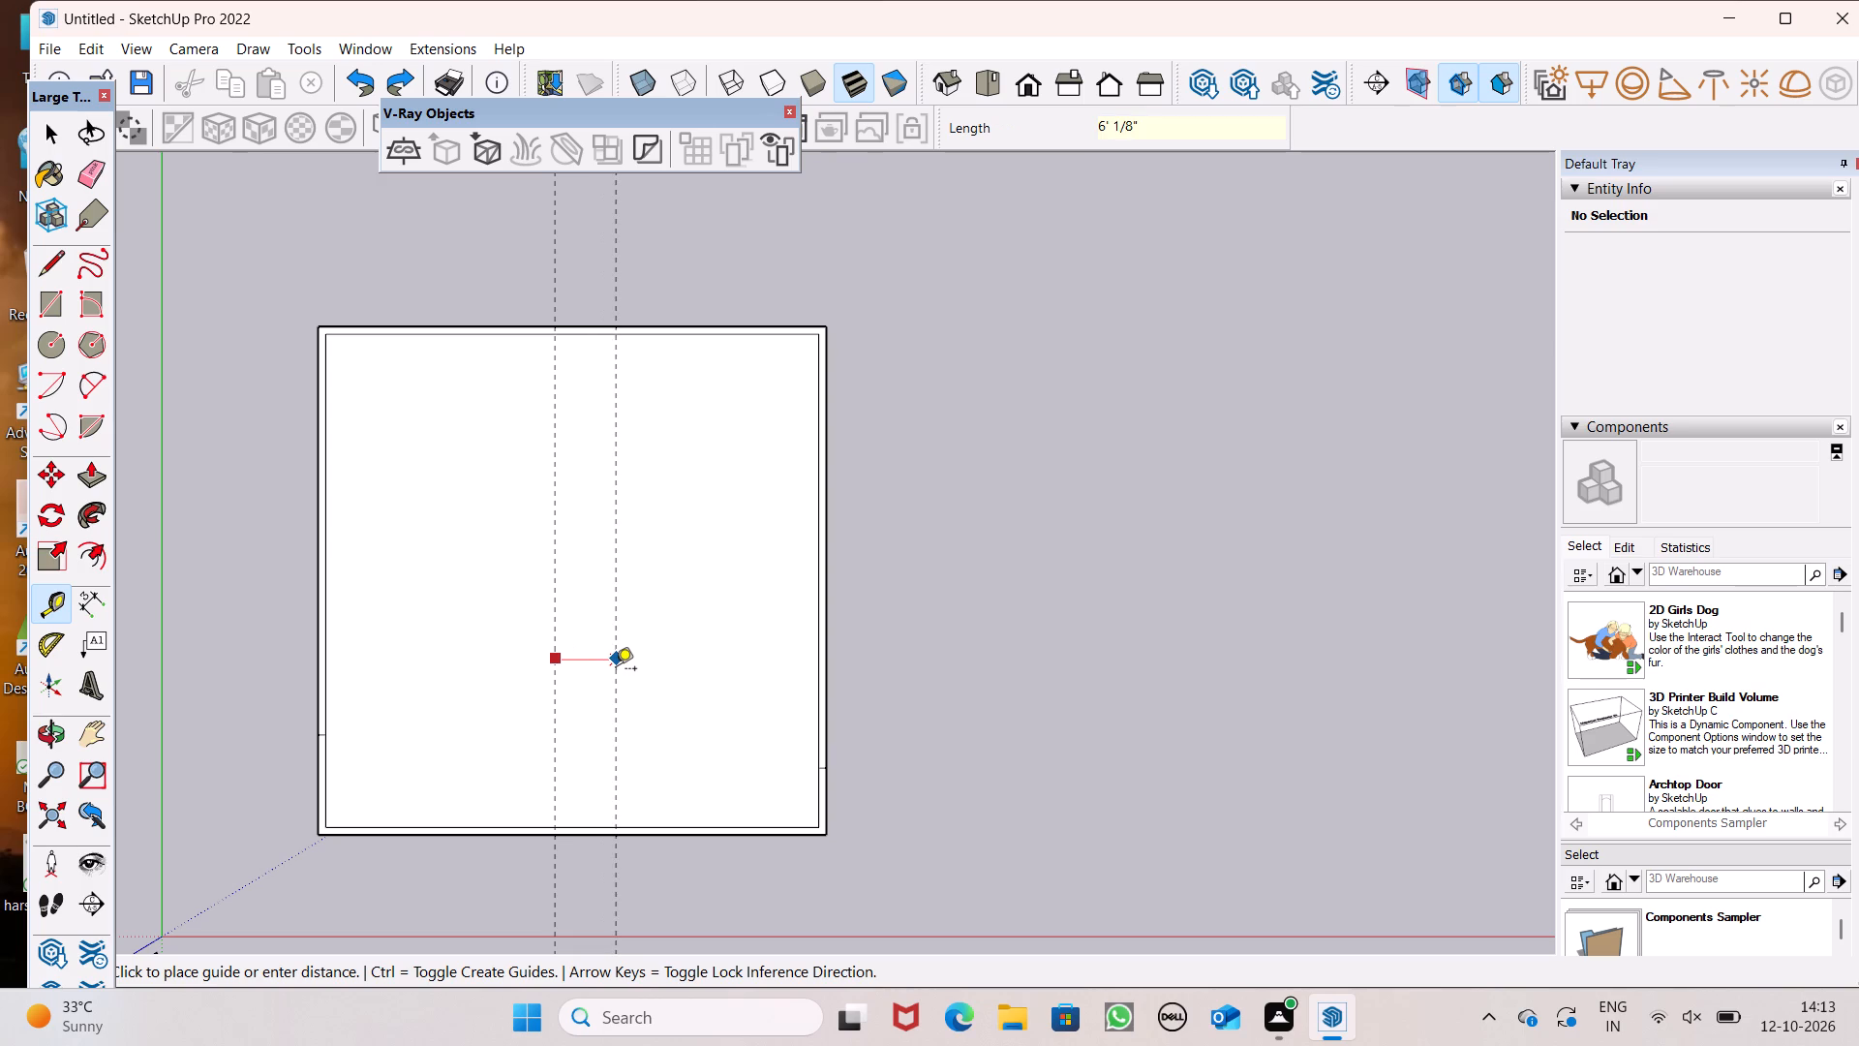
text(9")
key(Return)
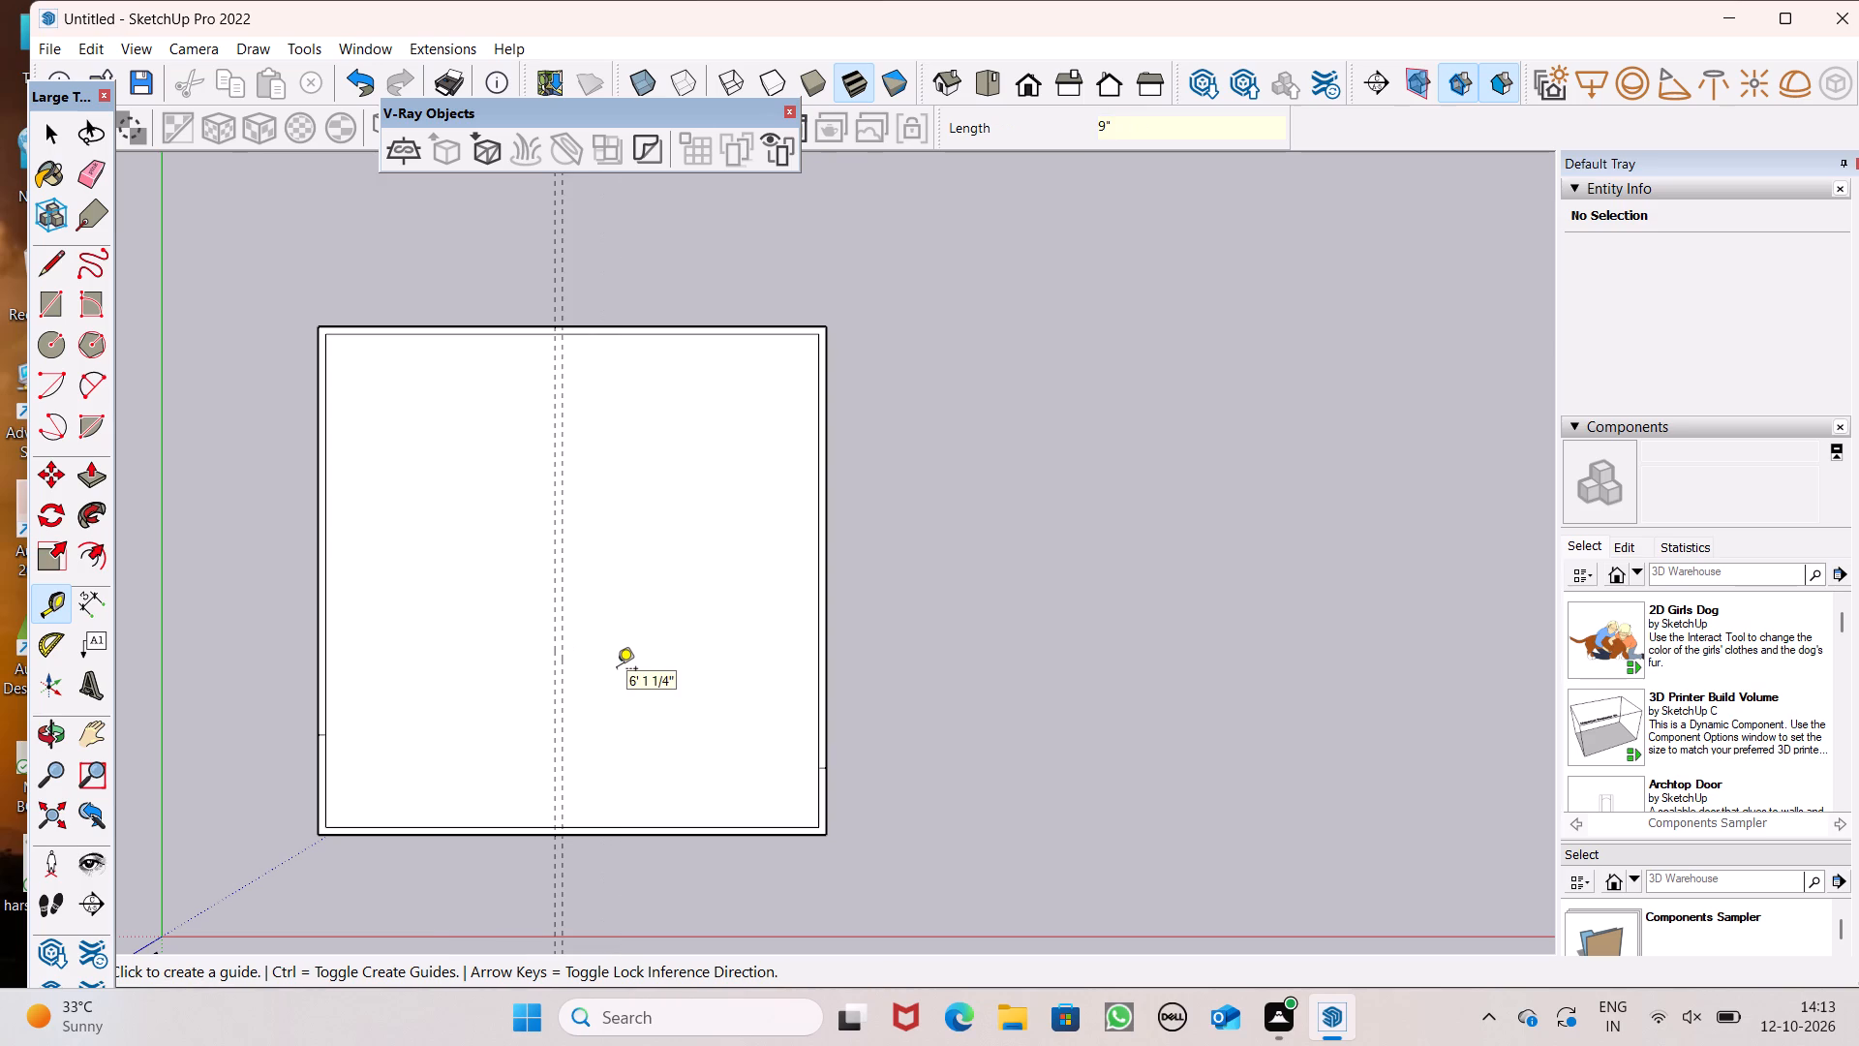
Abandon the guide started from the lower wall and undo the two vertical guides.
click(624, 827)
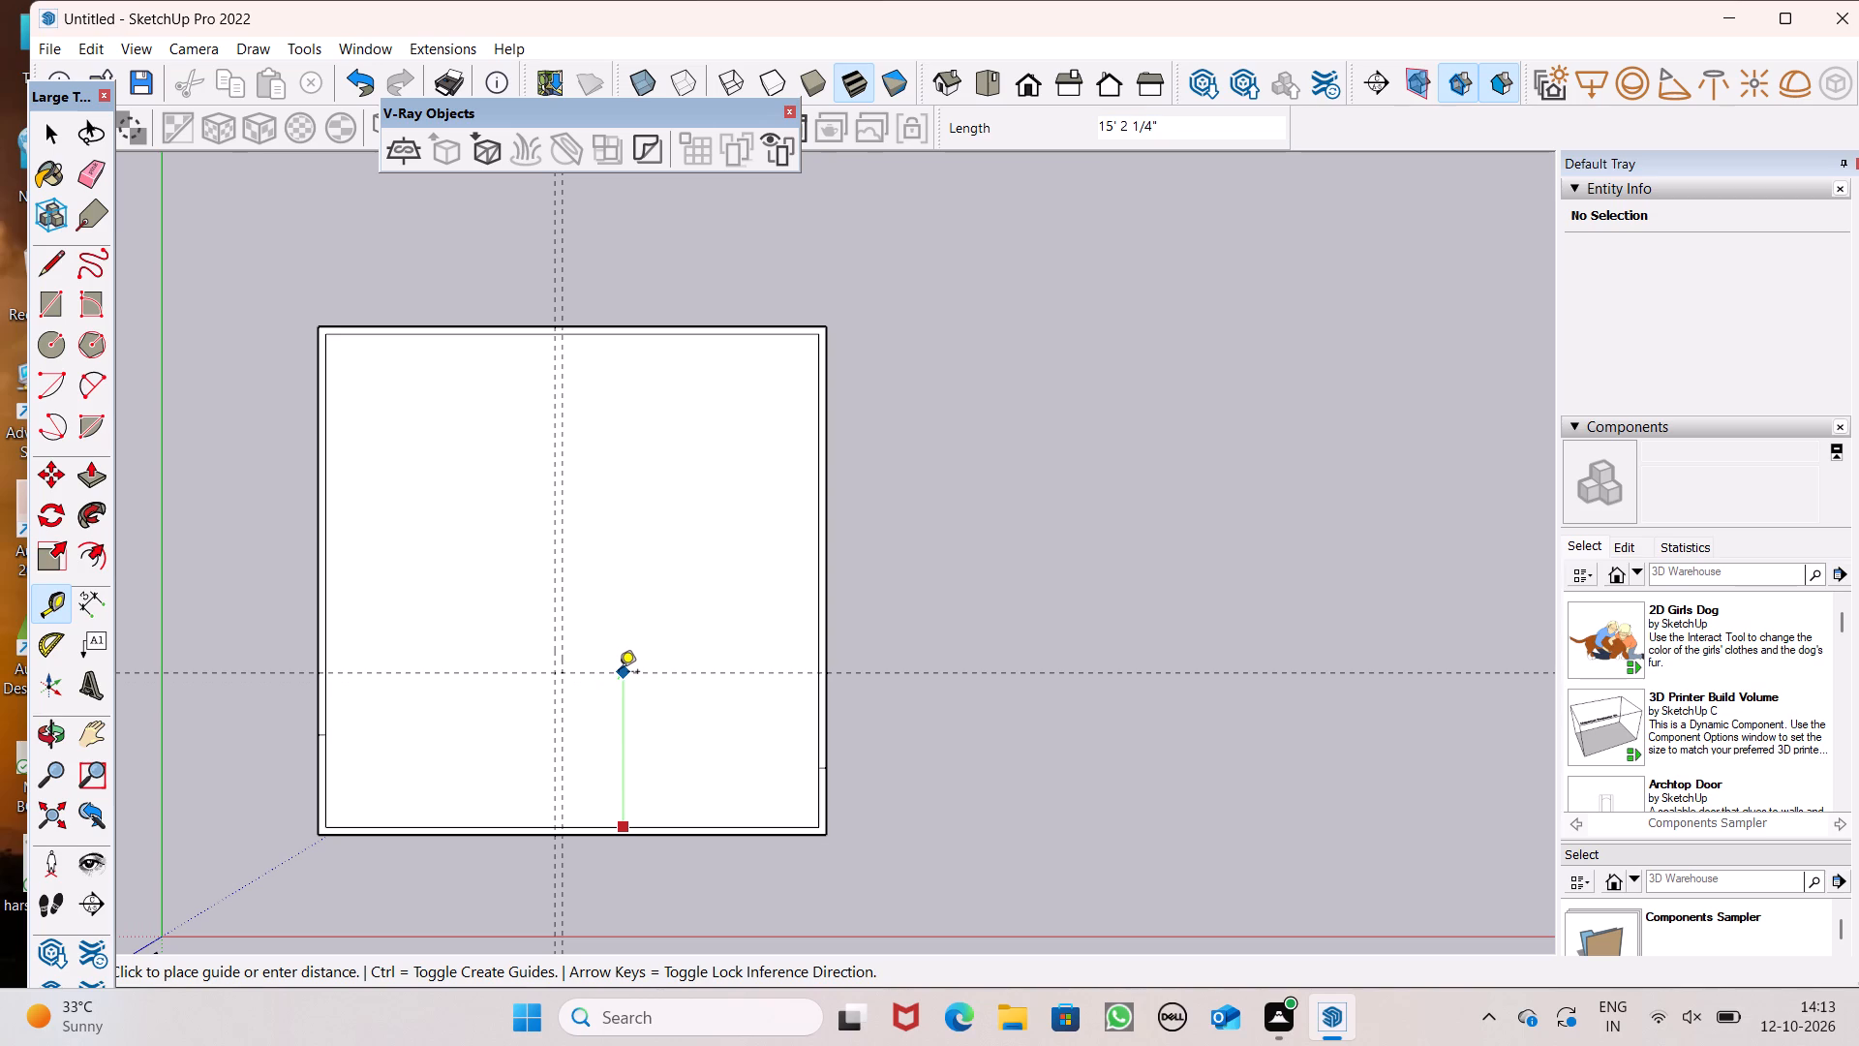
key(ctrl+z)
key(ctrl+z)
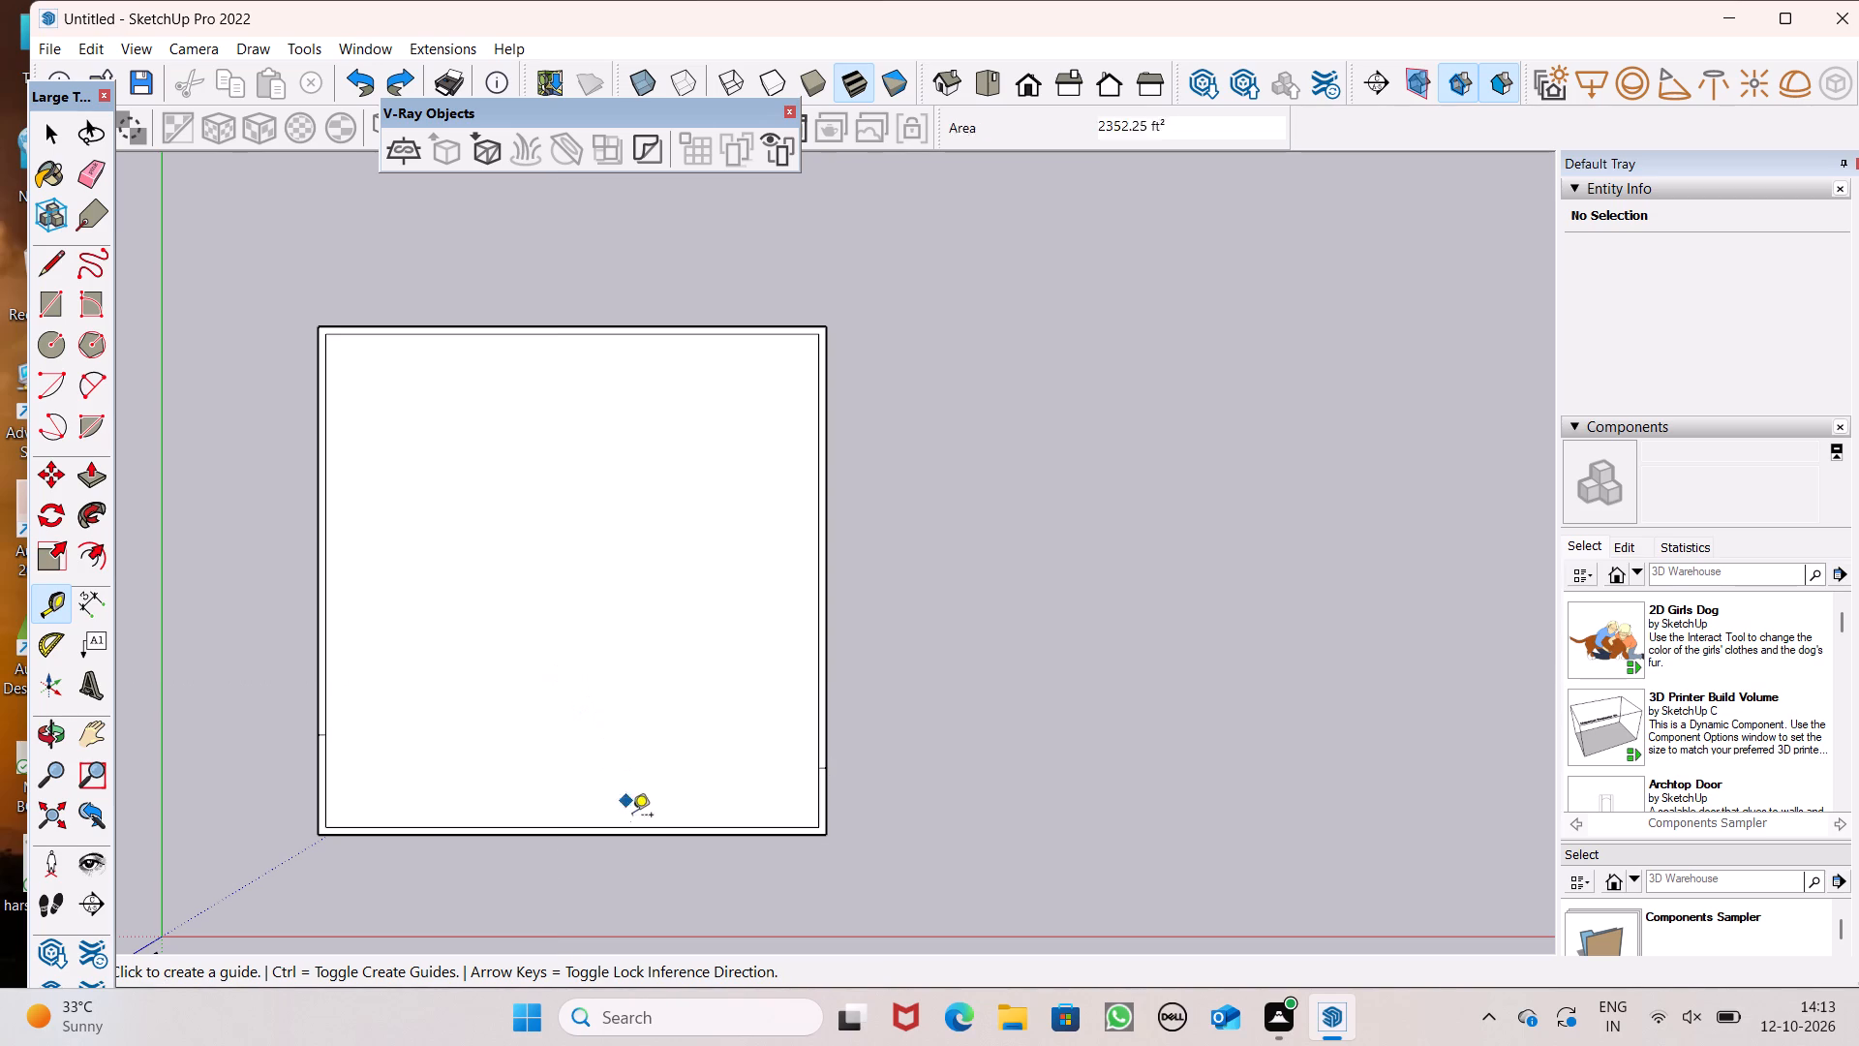
Place a horizontal guide about 21' 9" above the lower wall's inner edge, with a second guide 9" above it.
click(638, 827)
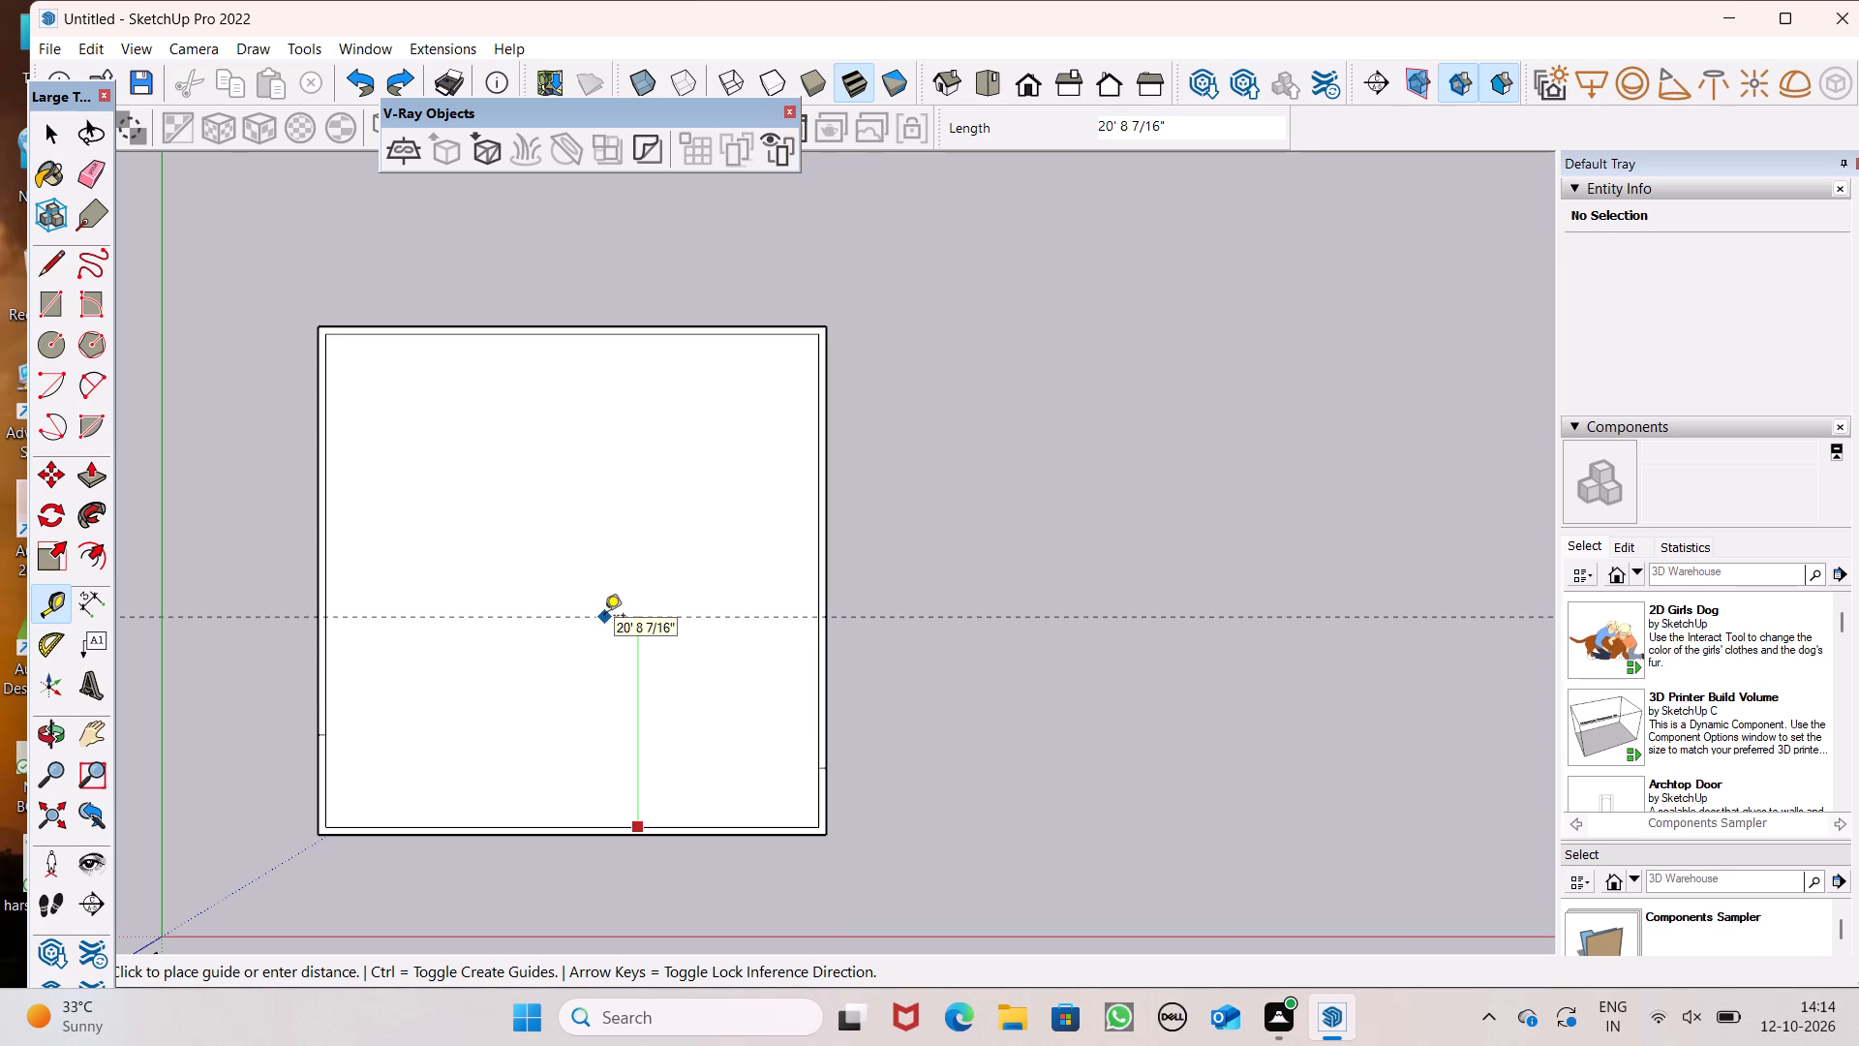
click(609, 606)
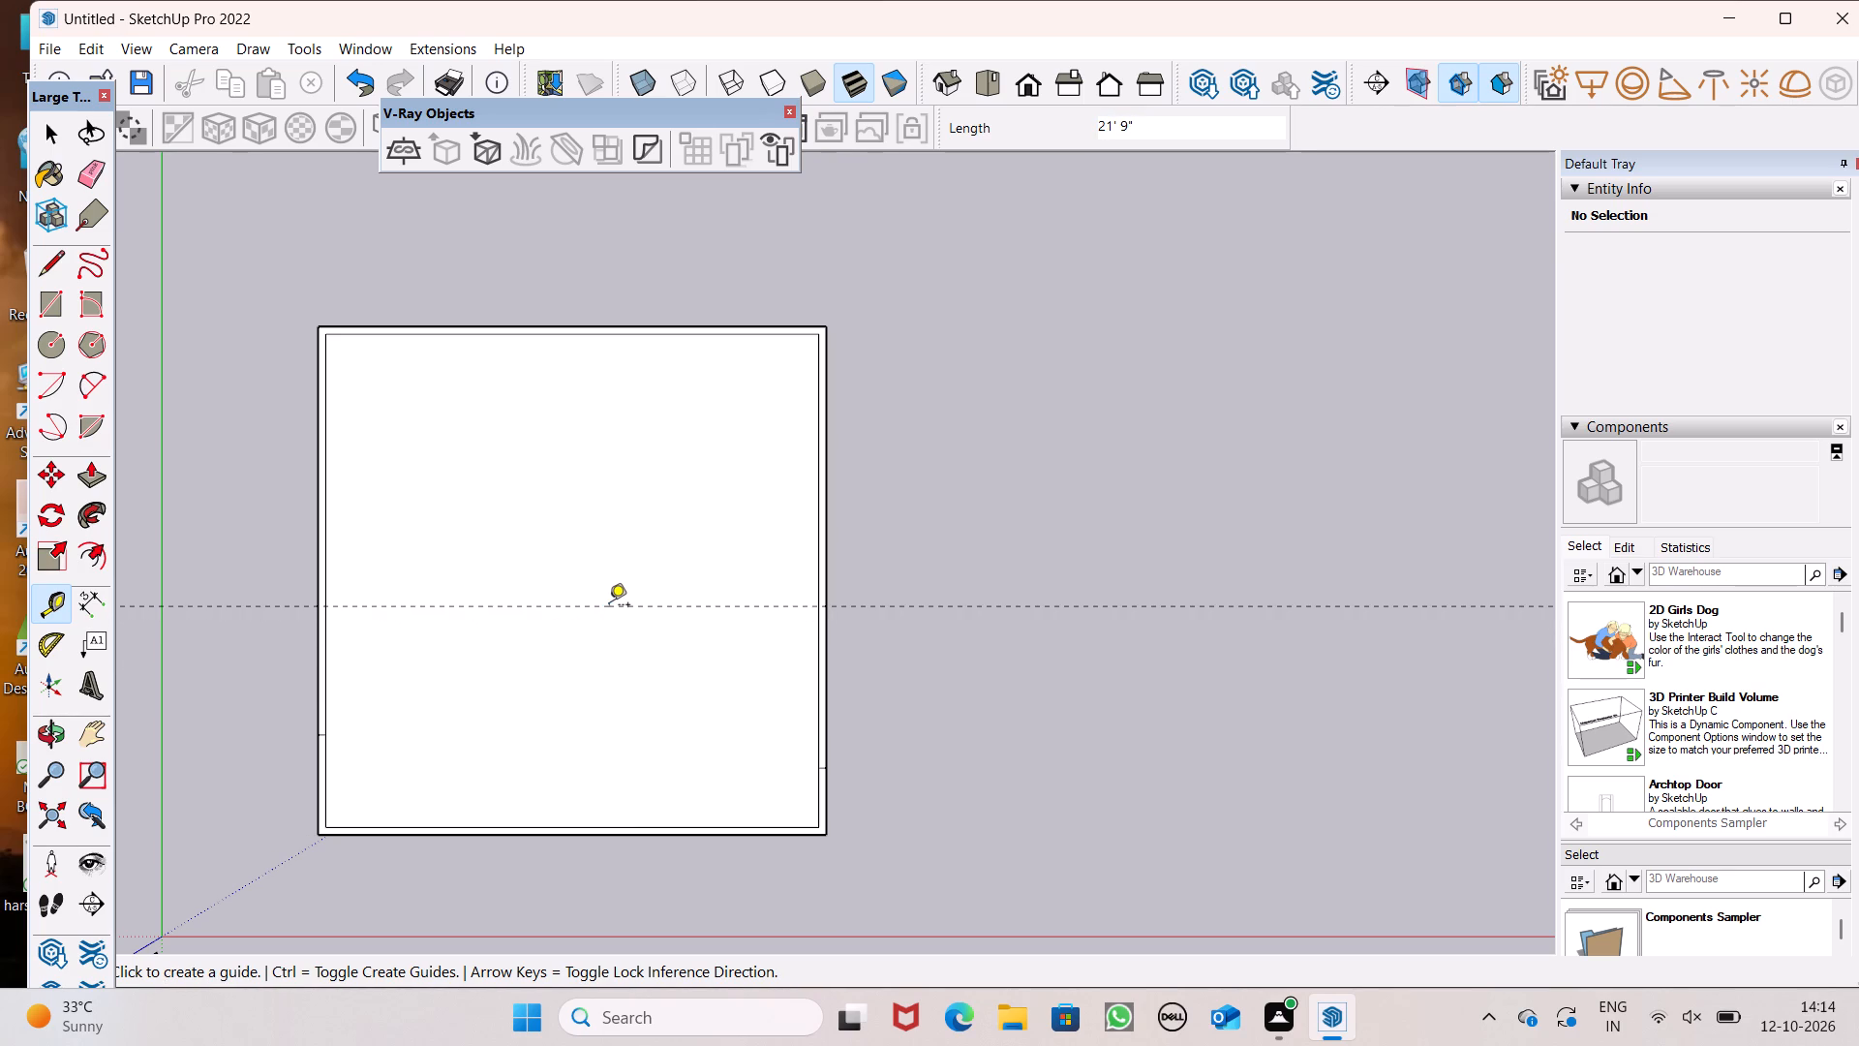
click(602, 605)
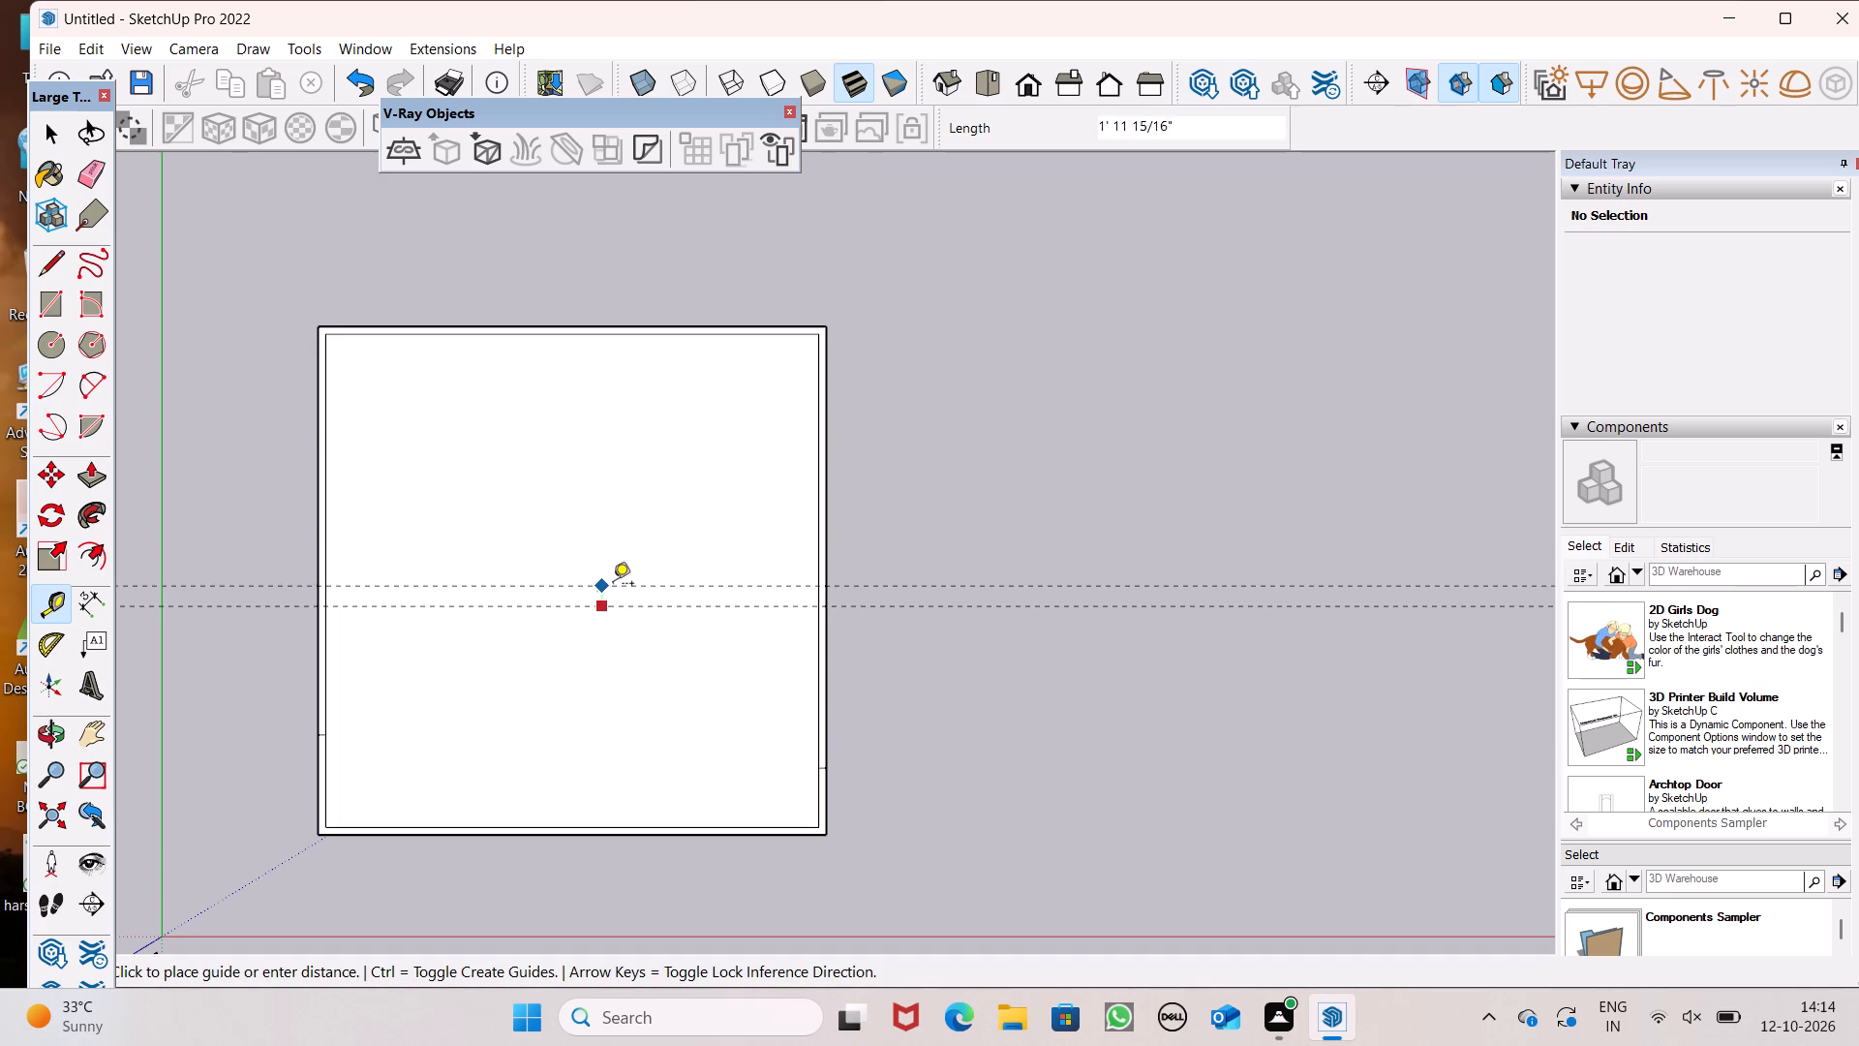
key(9)
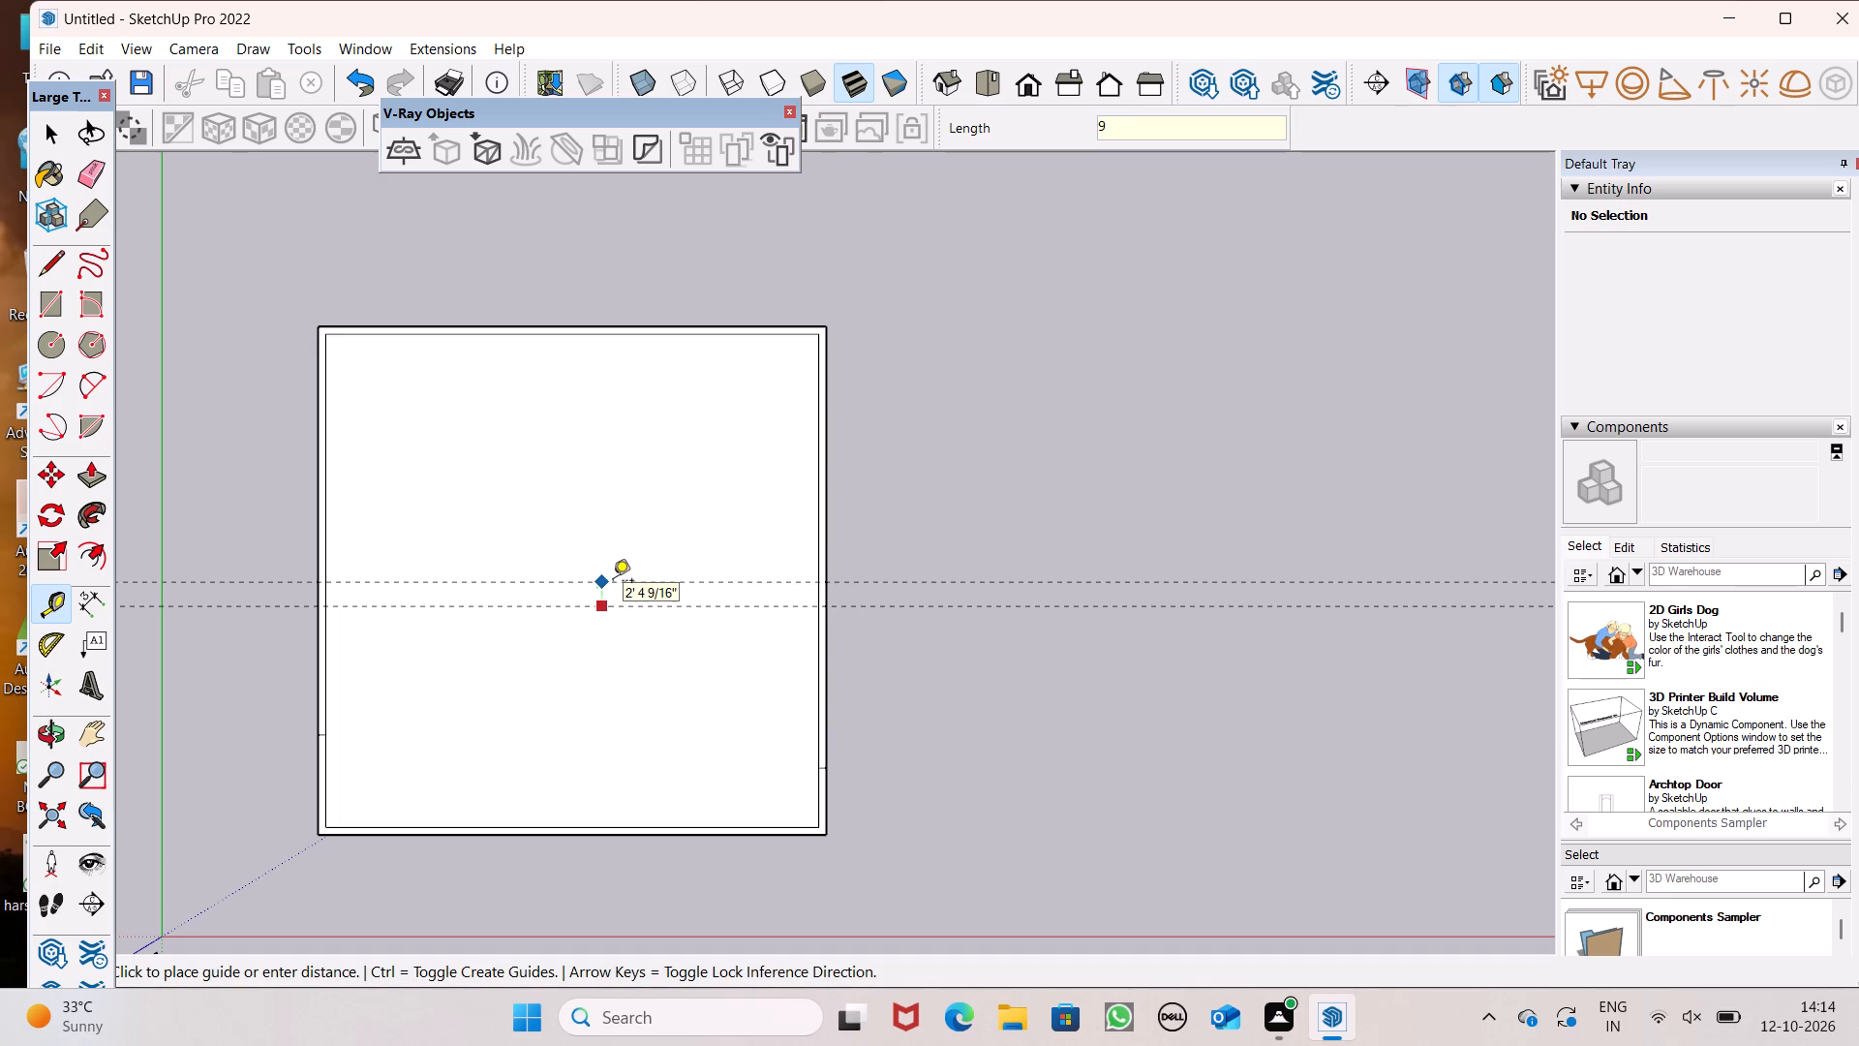
key(shift+quotedbl)
key(Return)
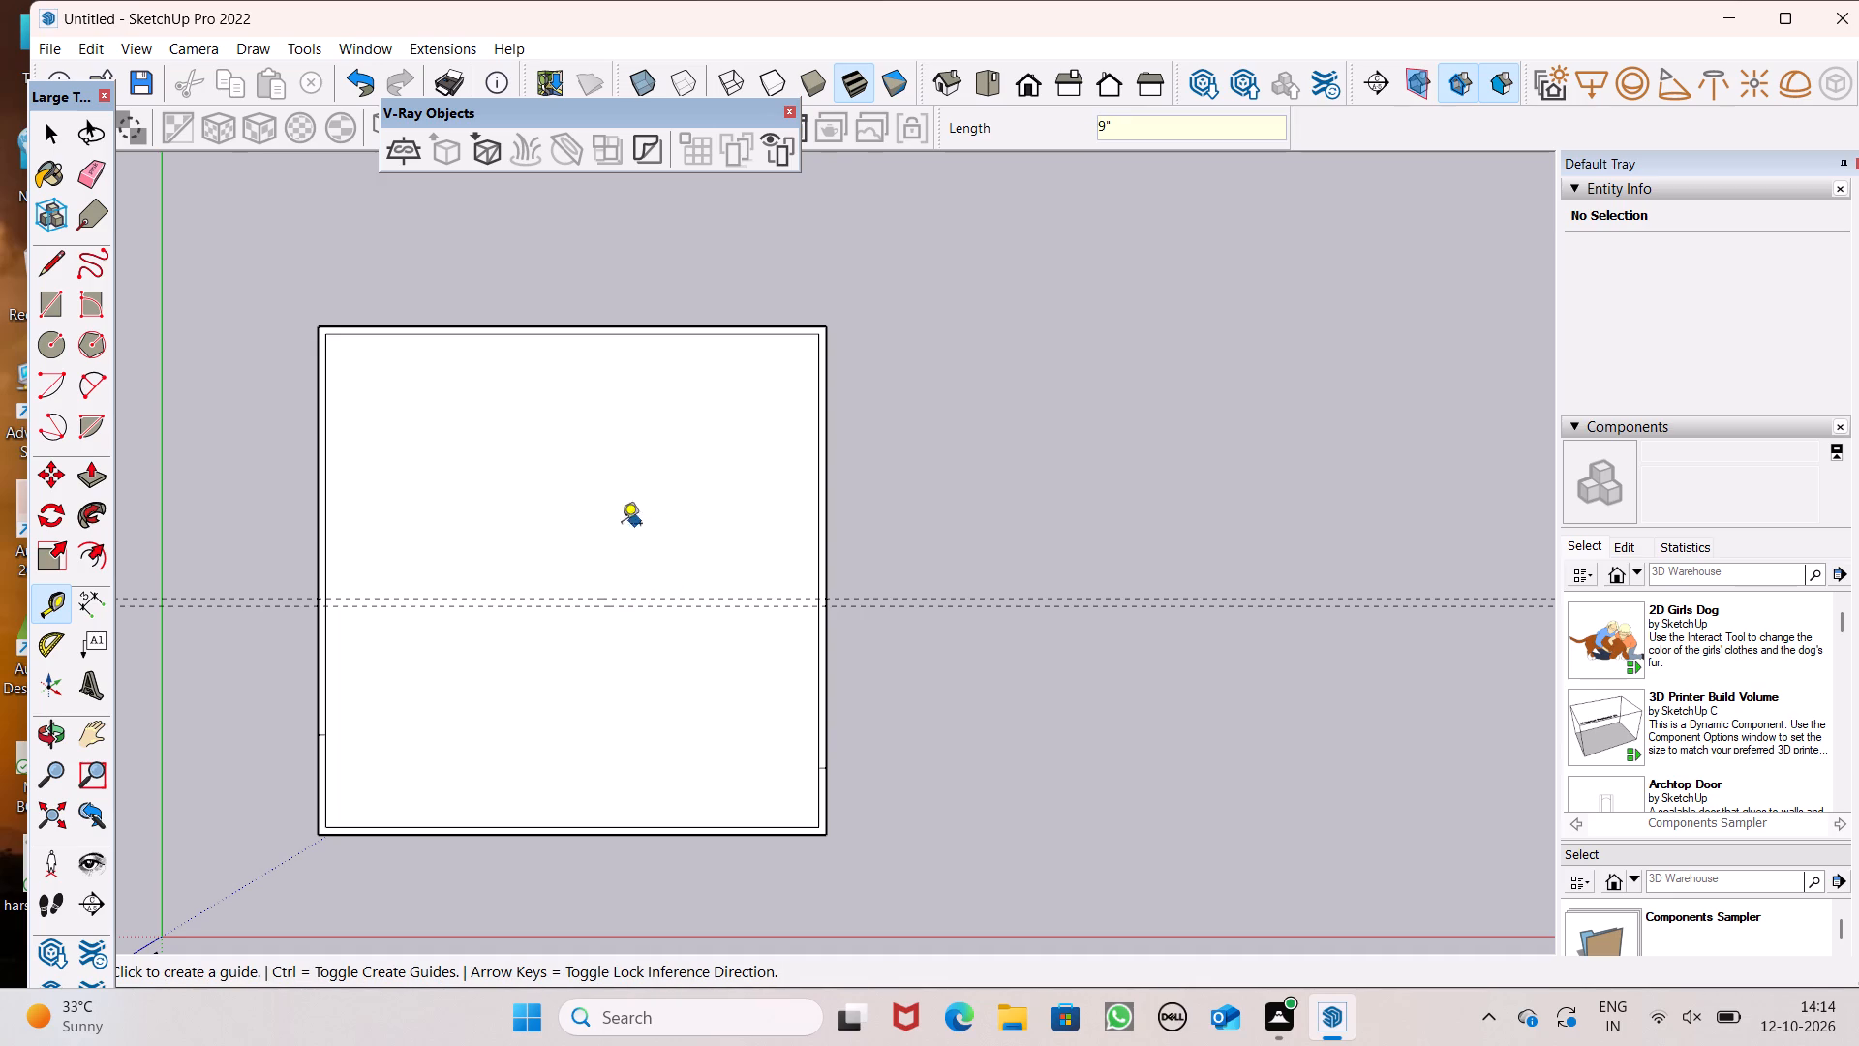
click(811, 595)
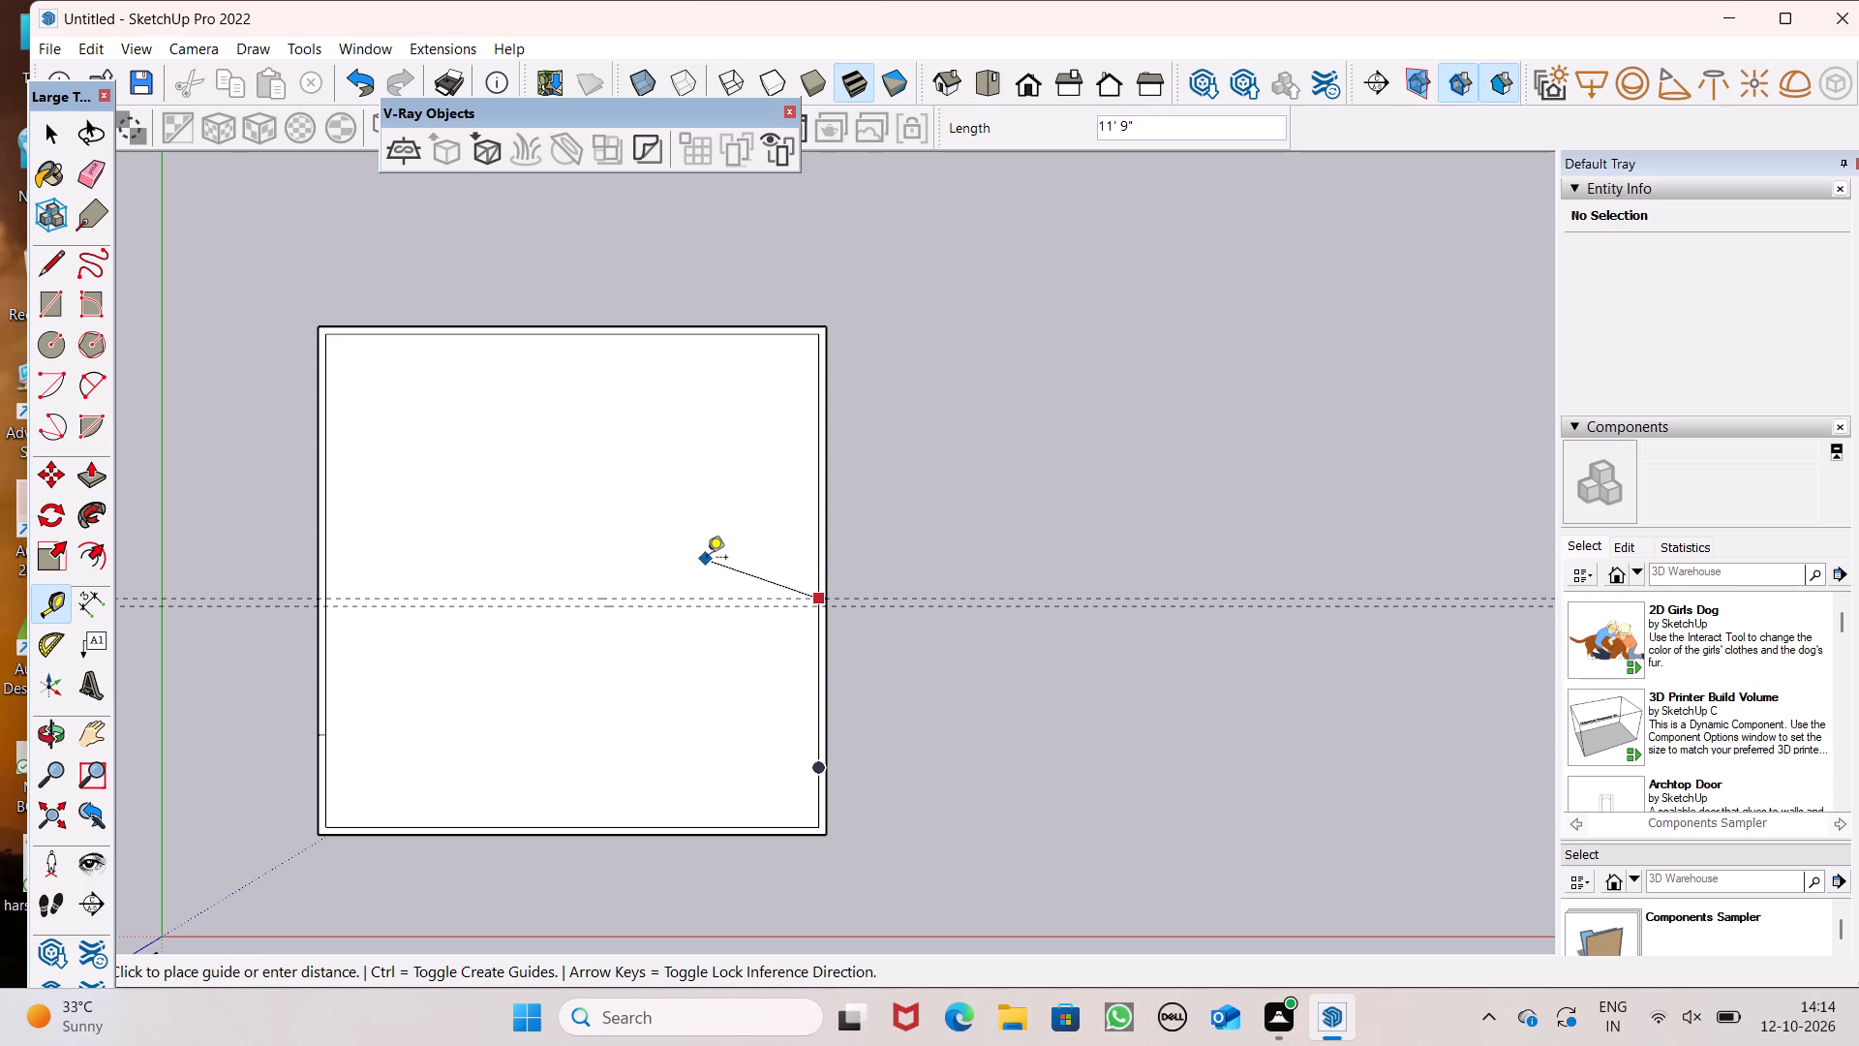
key(b)
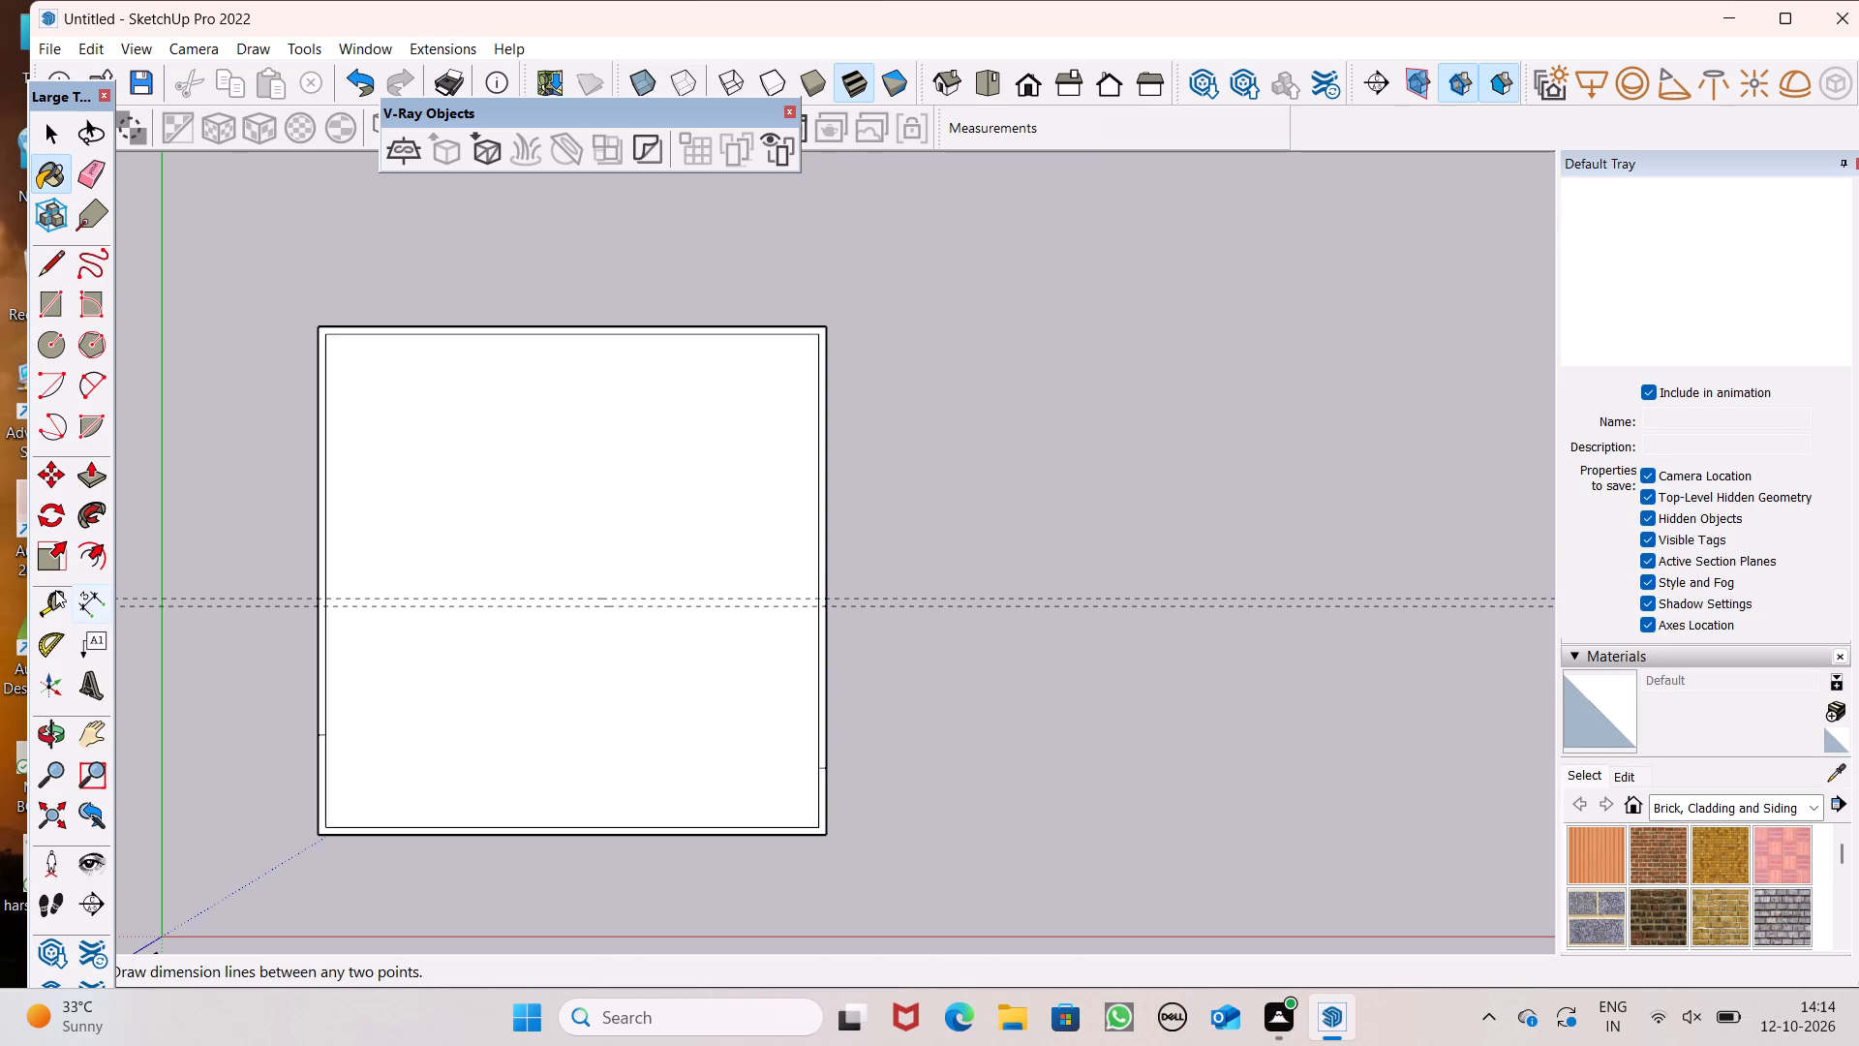
Place a vertical guide about 33' 1" from the right wall's inner edge, with a second guide 9" to its left.
click(55, 590)
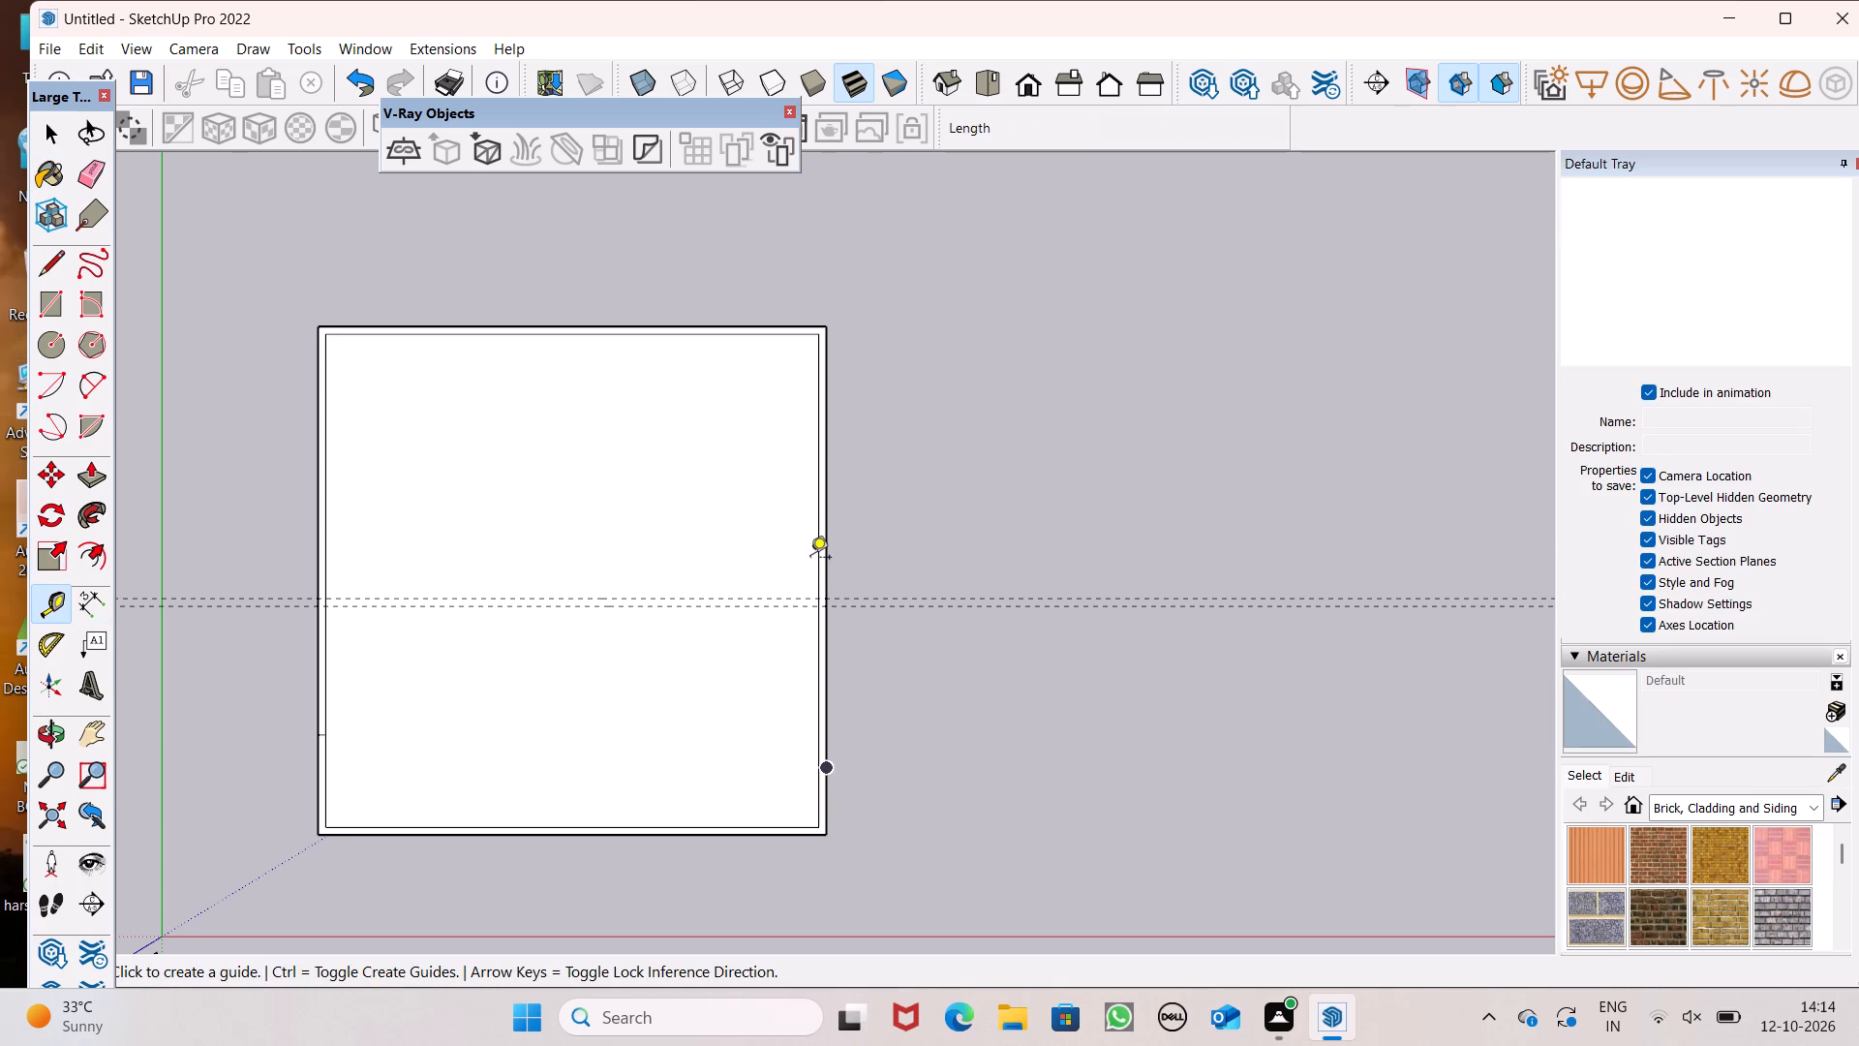
click(813, 556)
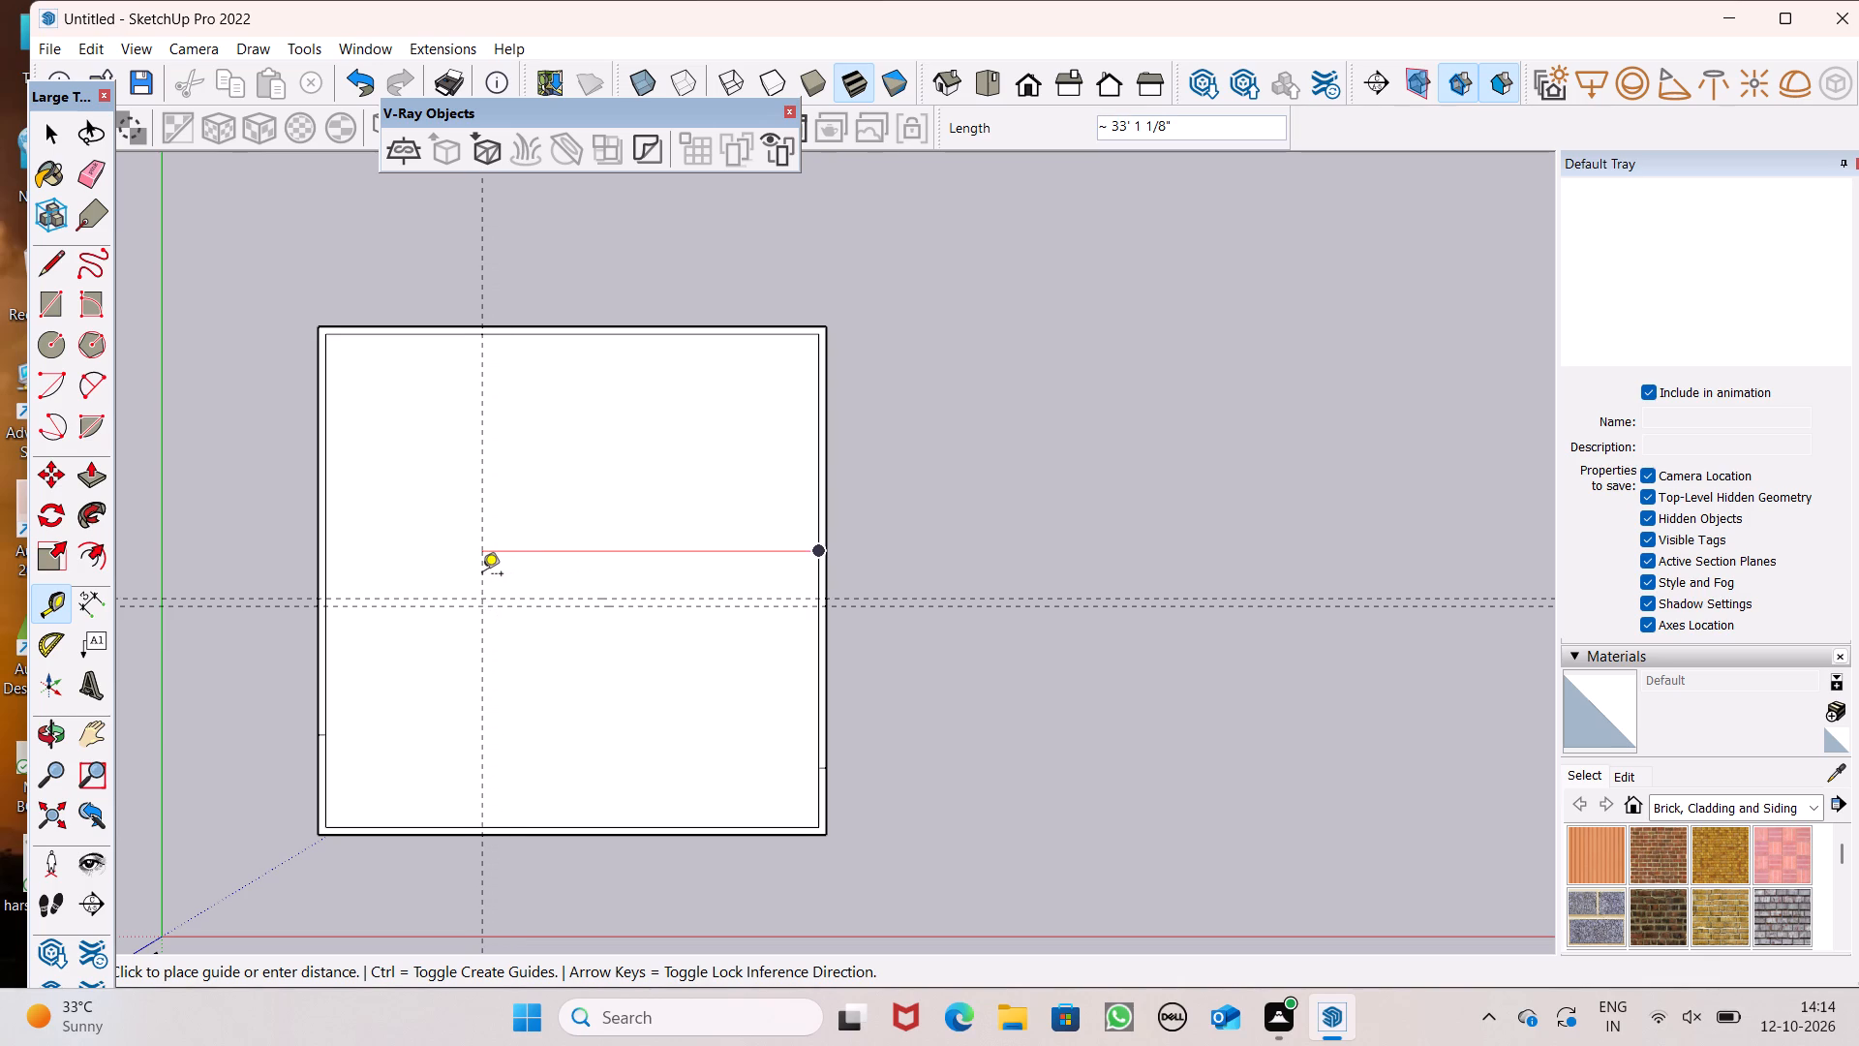
click(482, 575)
click(480, 576)
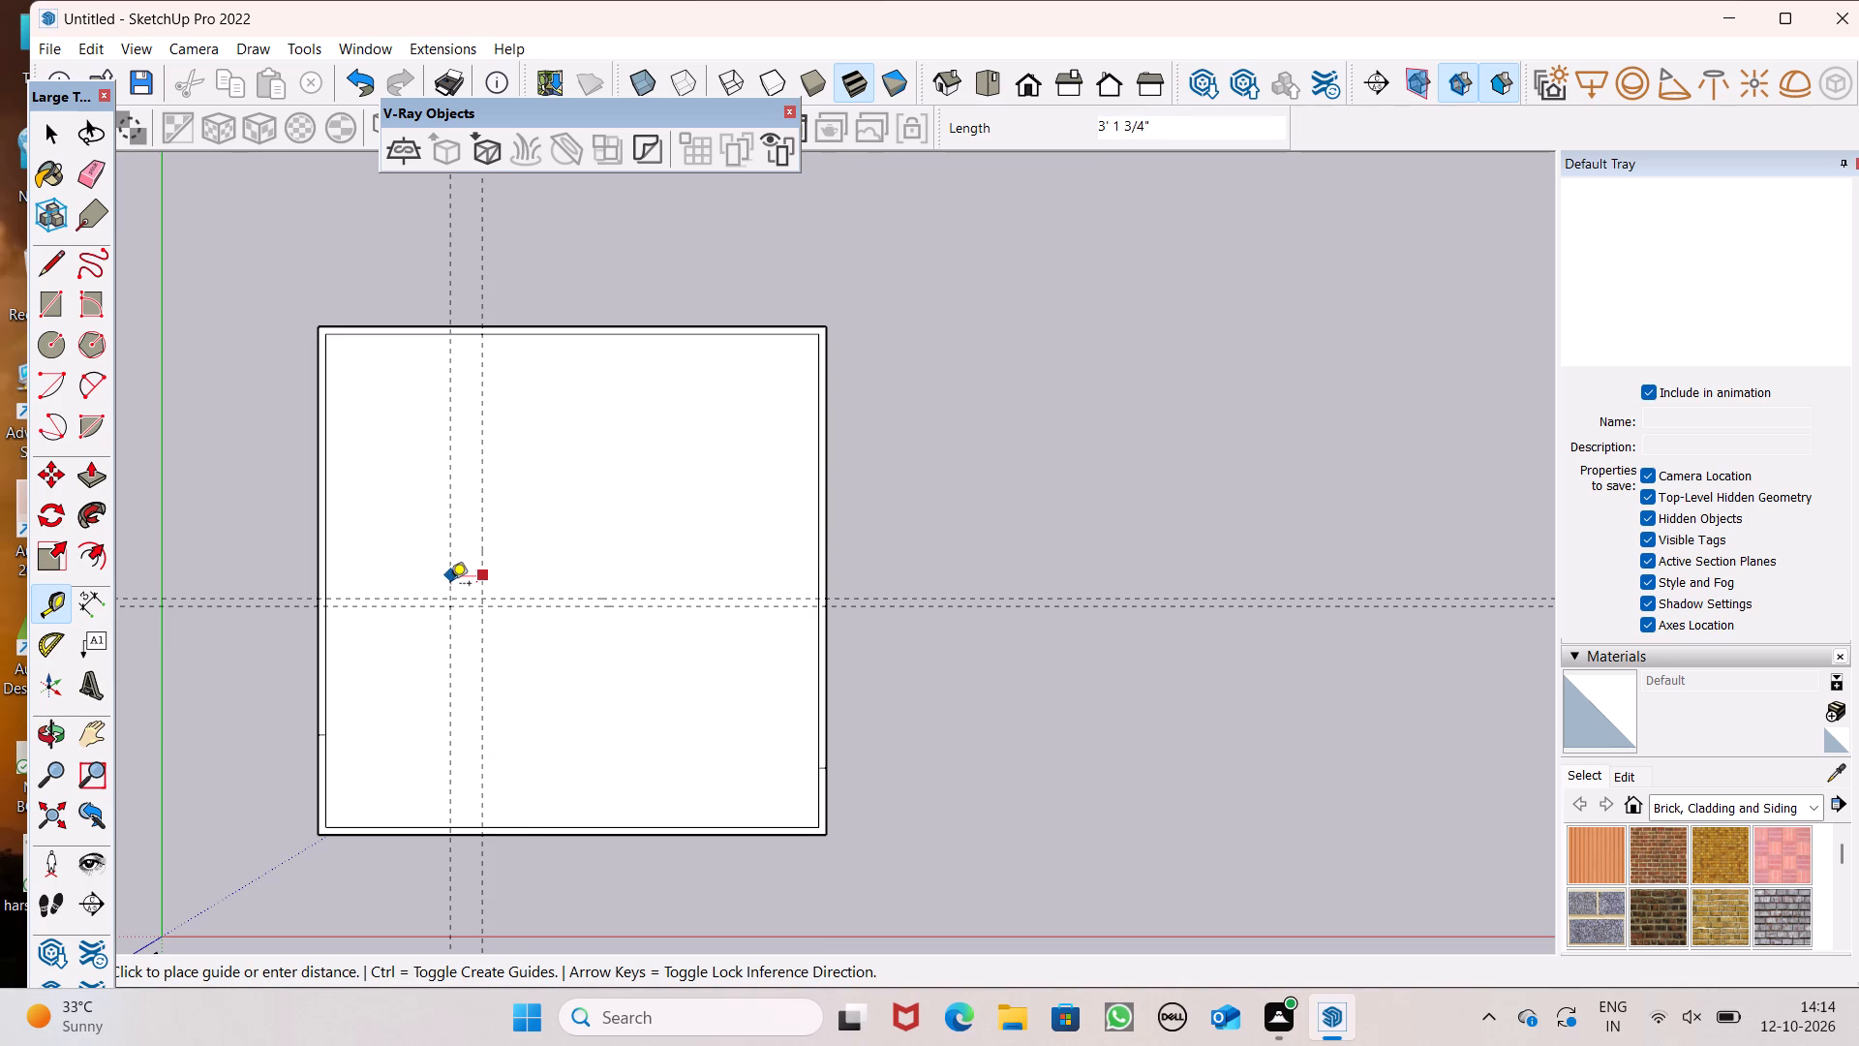
key(9)
key(shift+quotedbl)
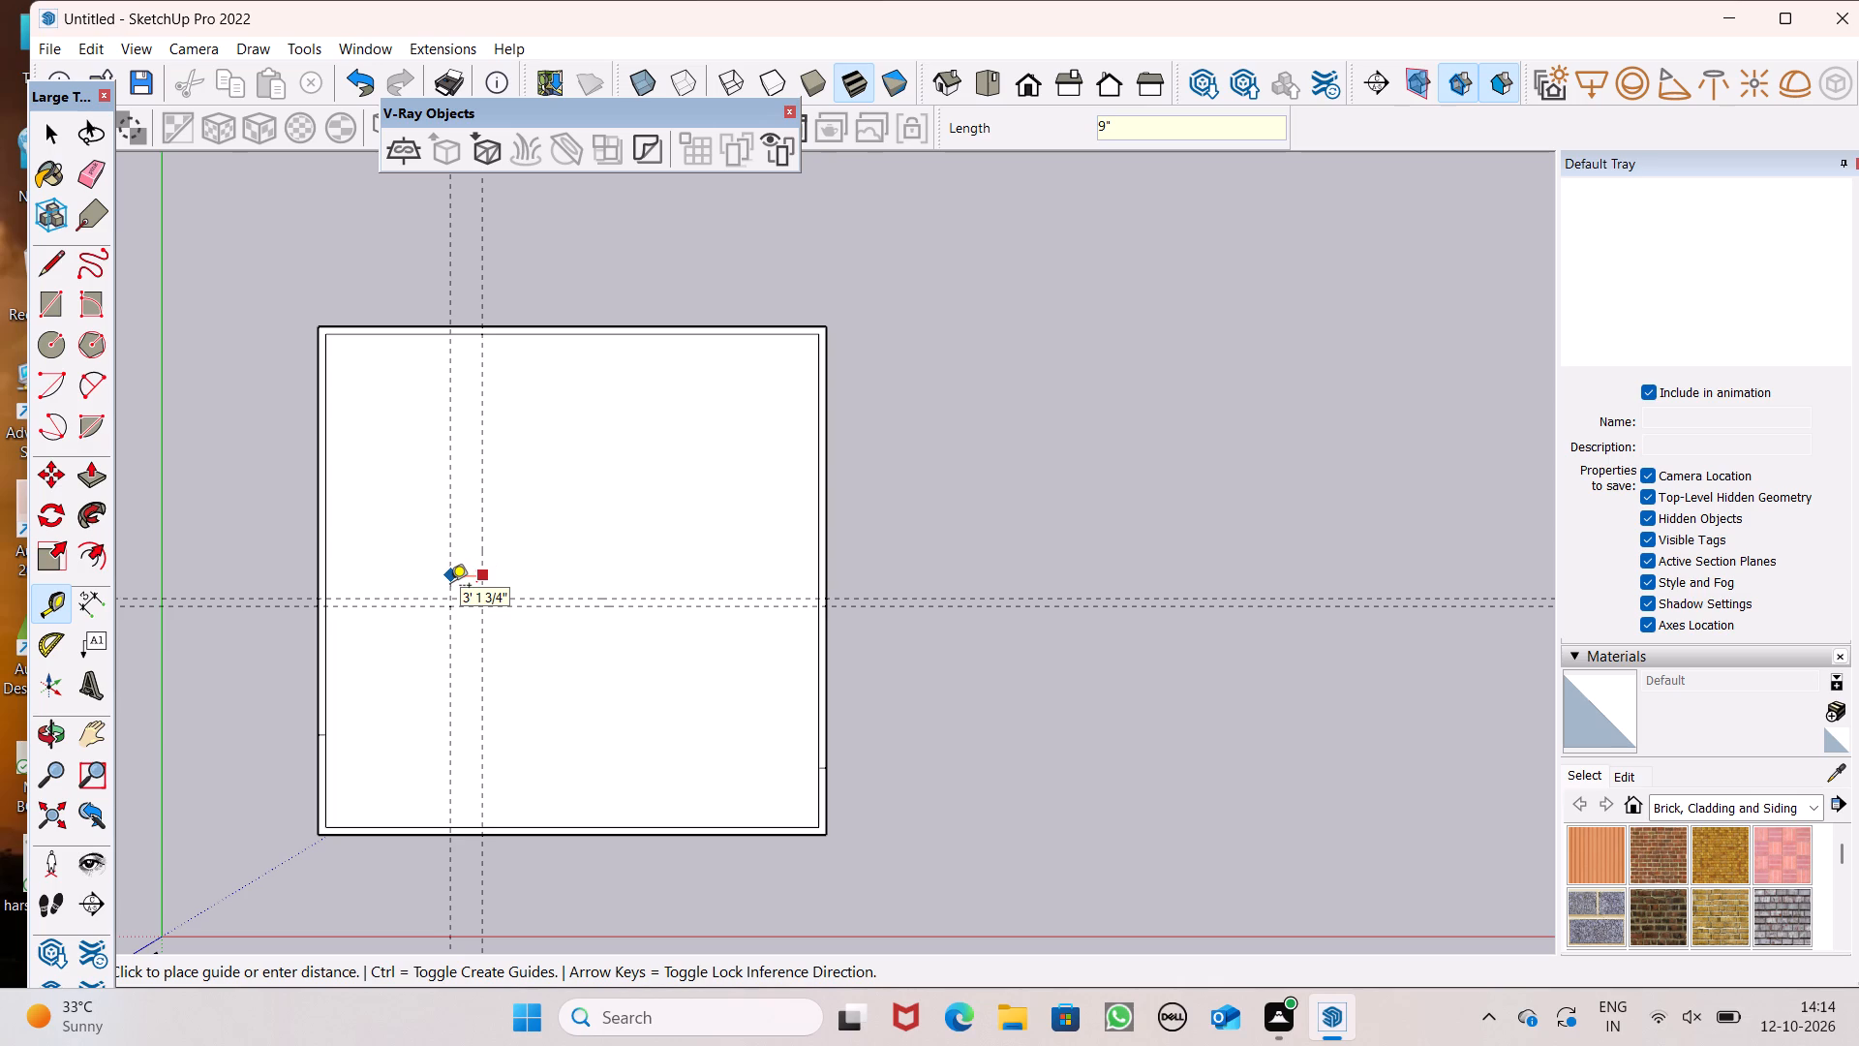
key(Return)
key(space)
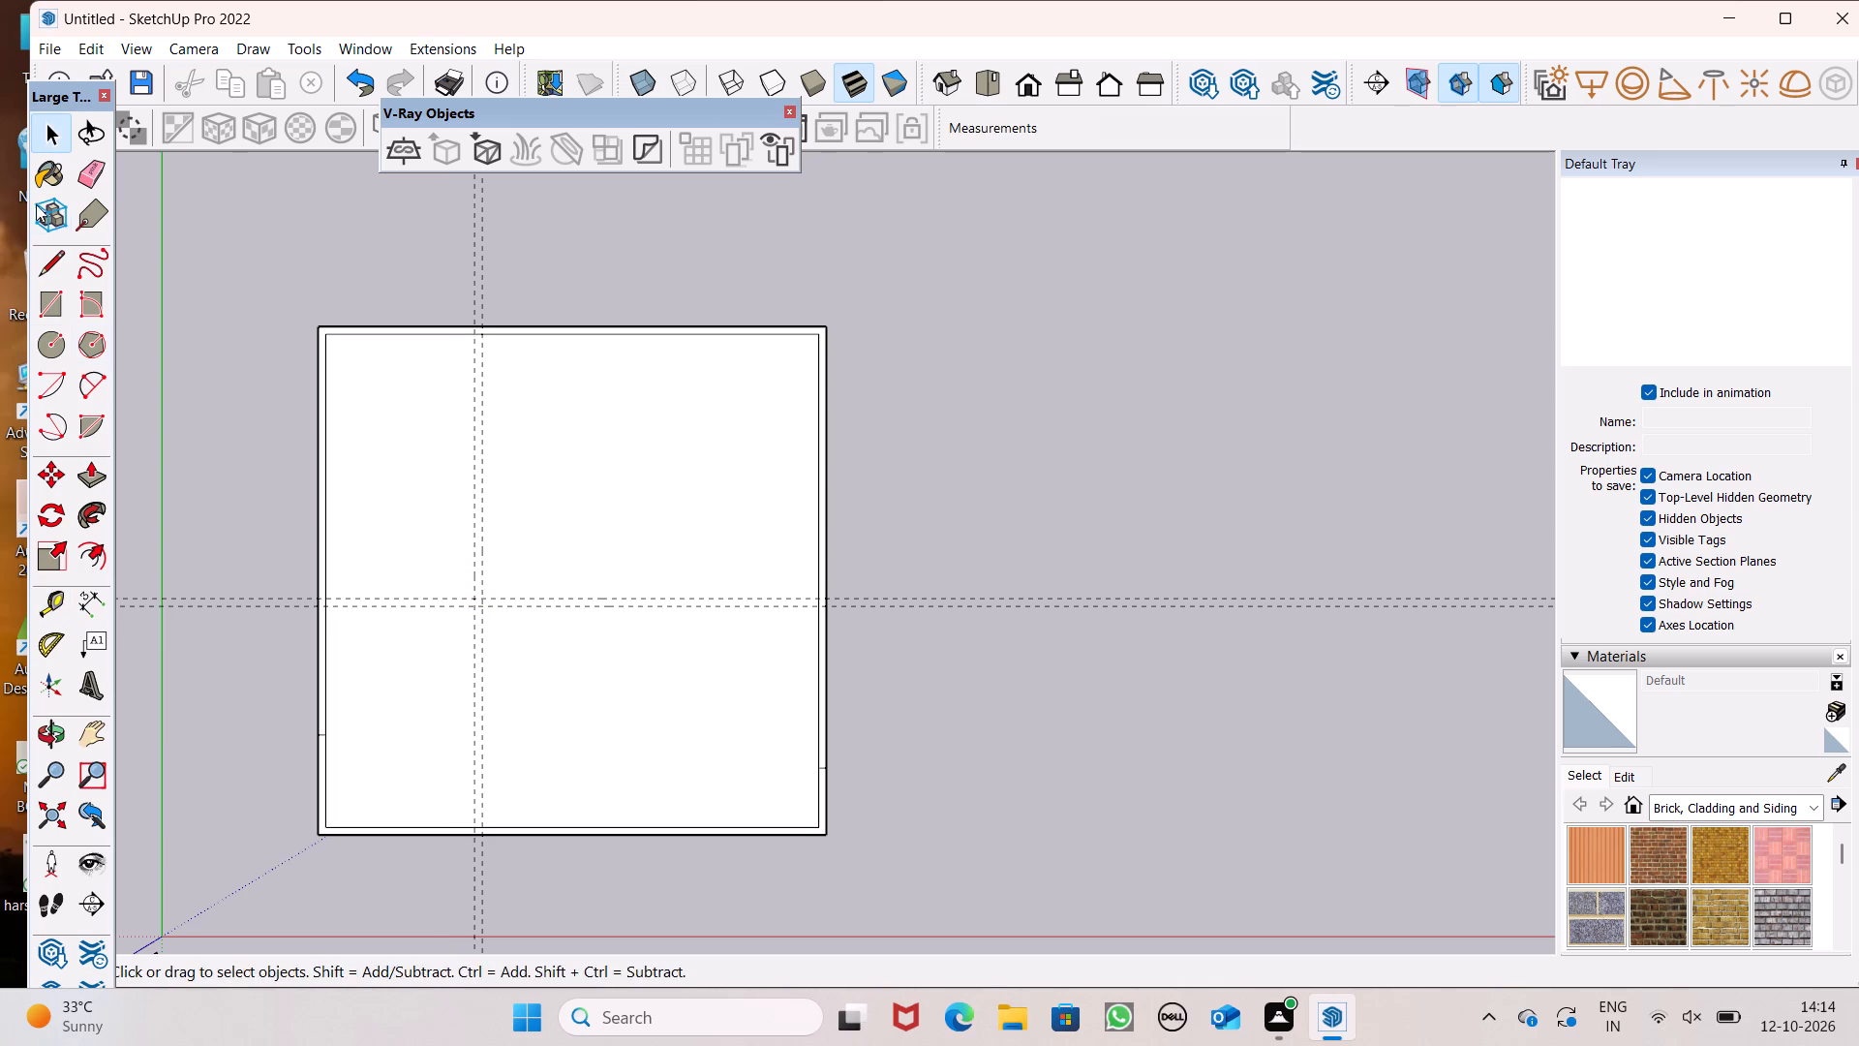
Draw a 9" by 50' rectangle between the horizontal guides, spanning the footprint's full width as a partition wall.
click(59, 304)
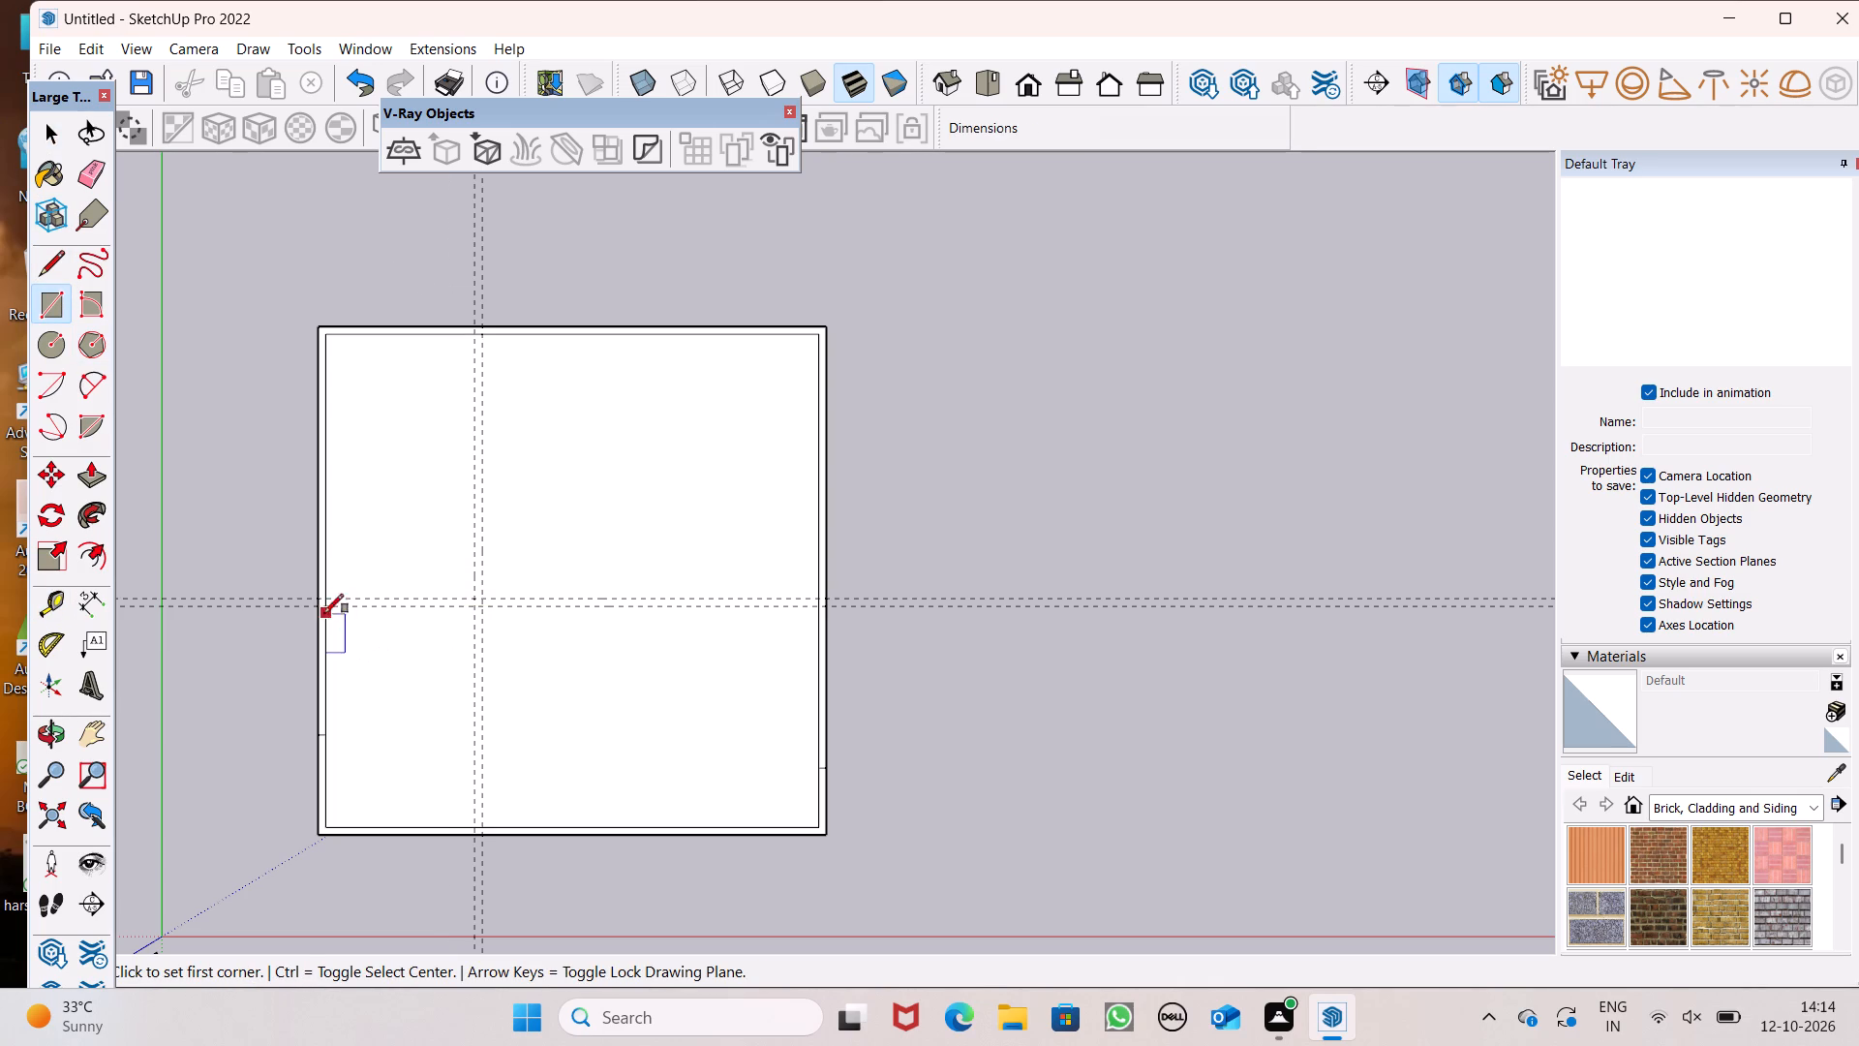
click(320, 597)
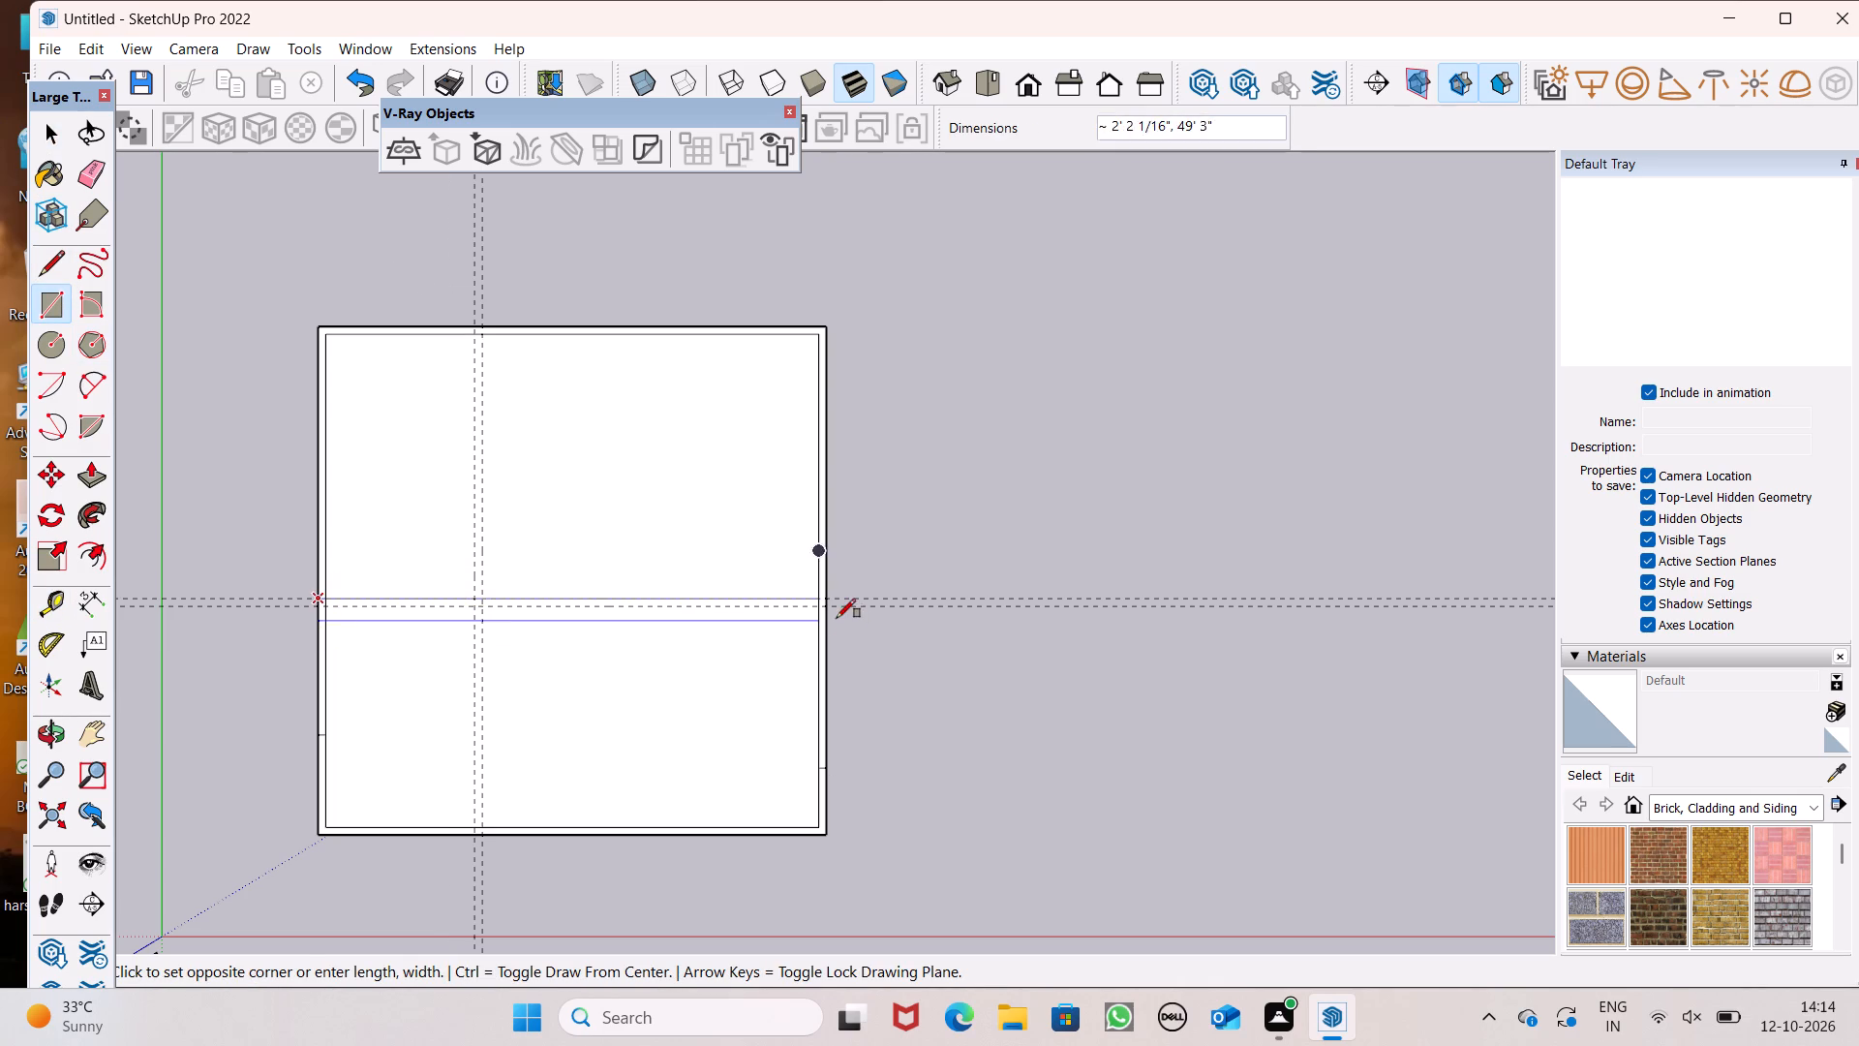
click(833, 604)
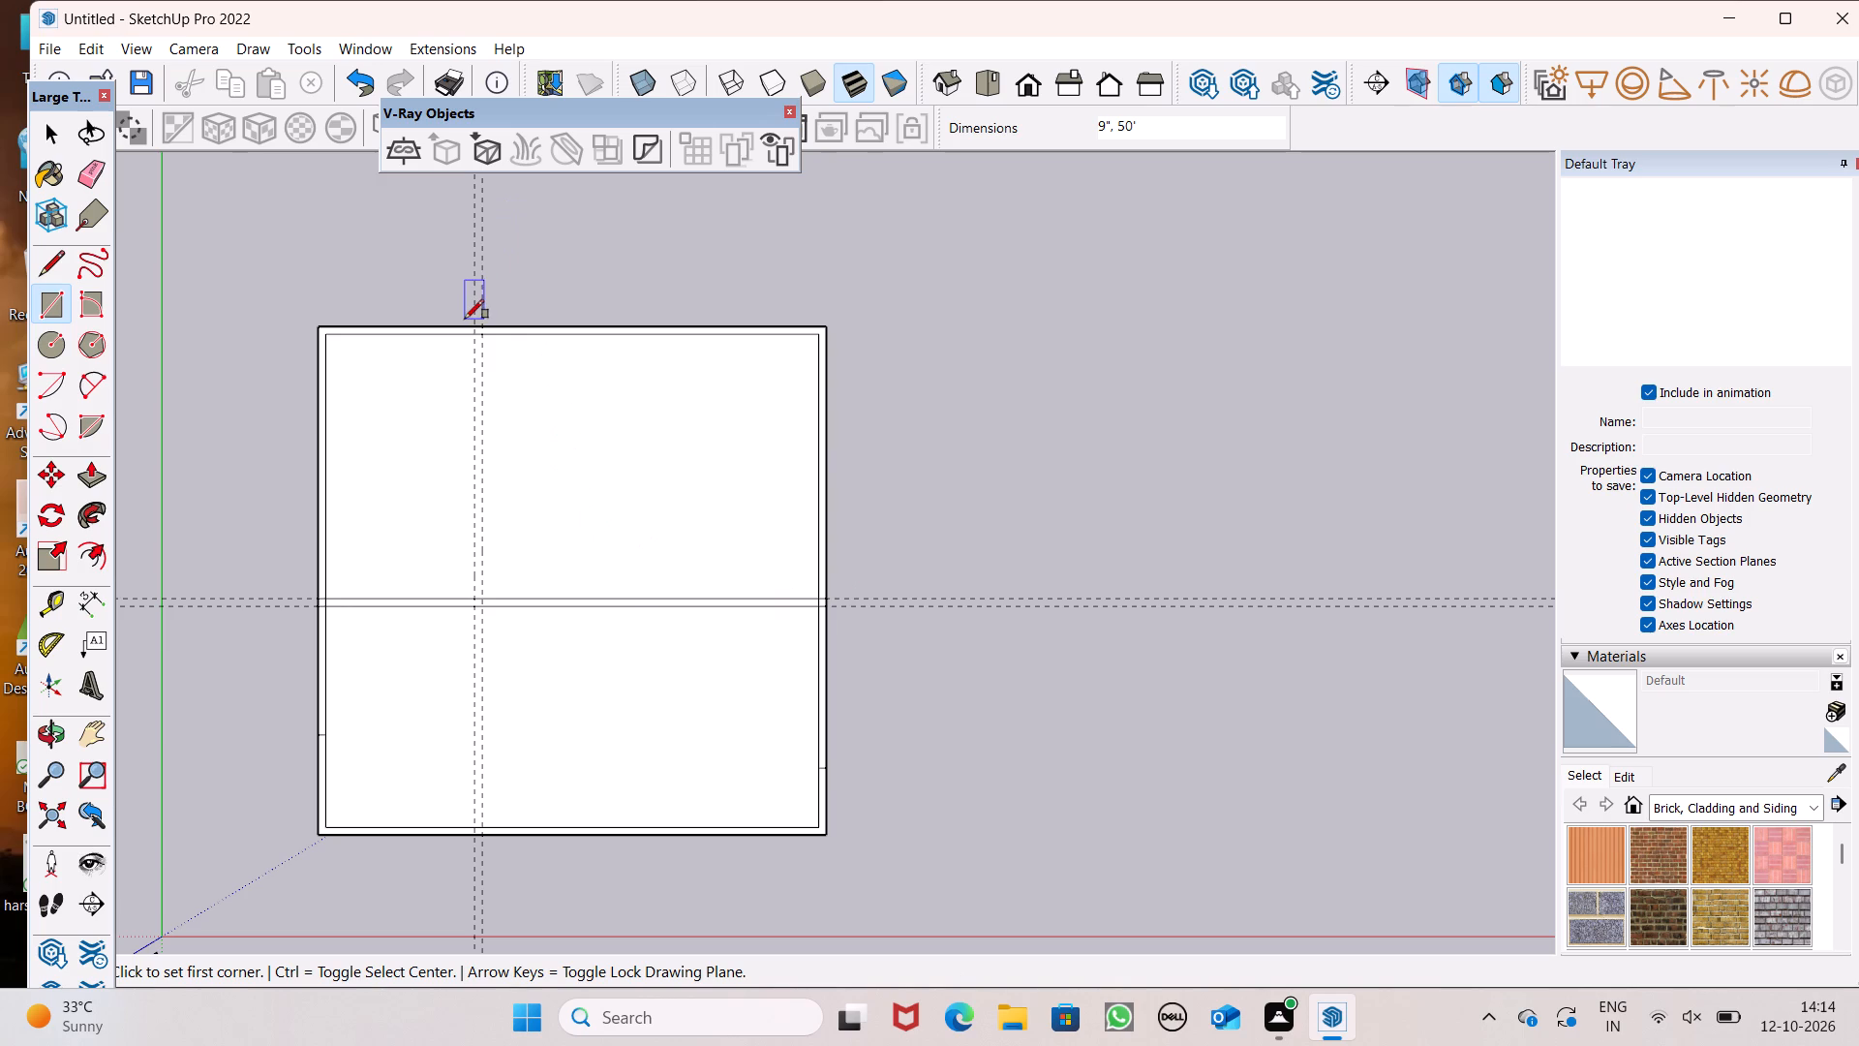
Draw a 9" wide partition rectangle between the vertical guides, about 45' 6" long from the footprint's upper edge downward.
click(471, 322)
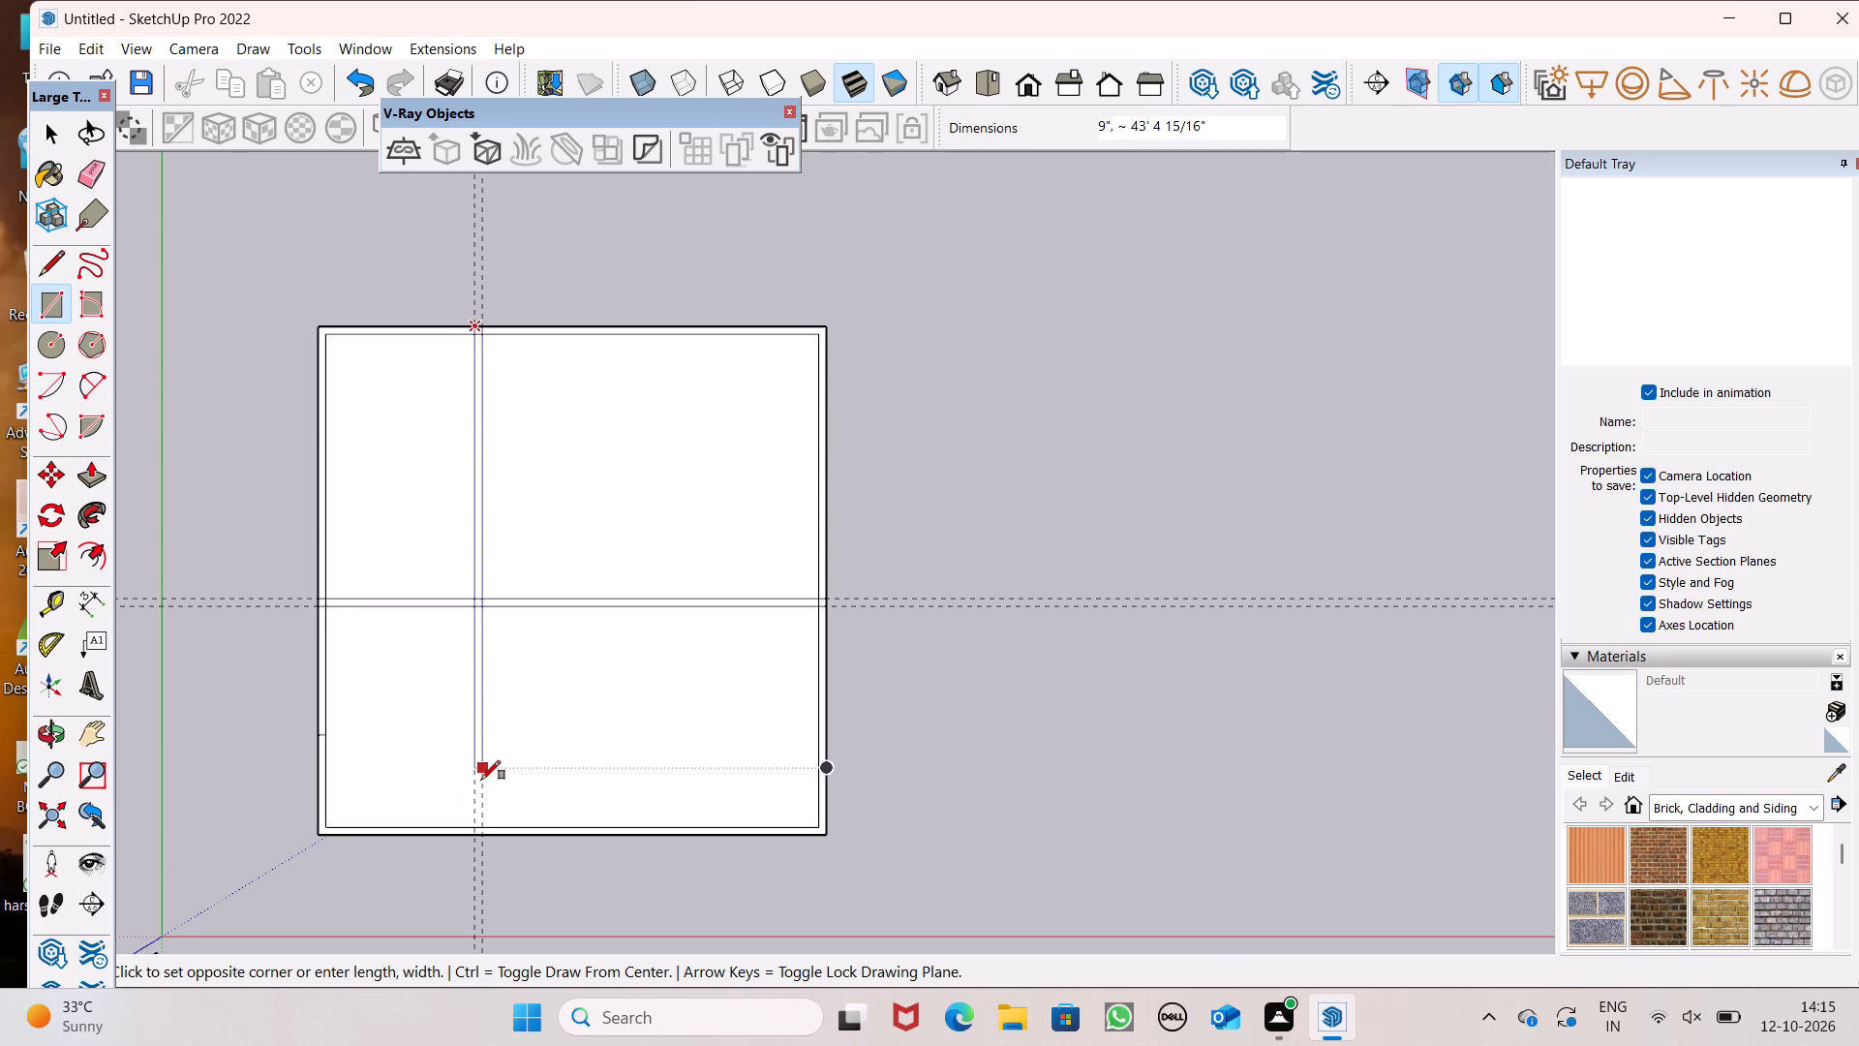
scroll(481, 780, up, 3)
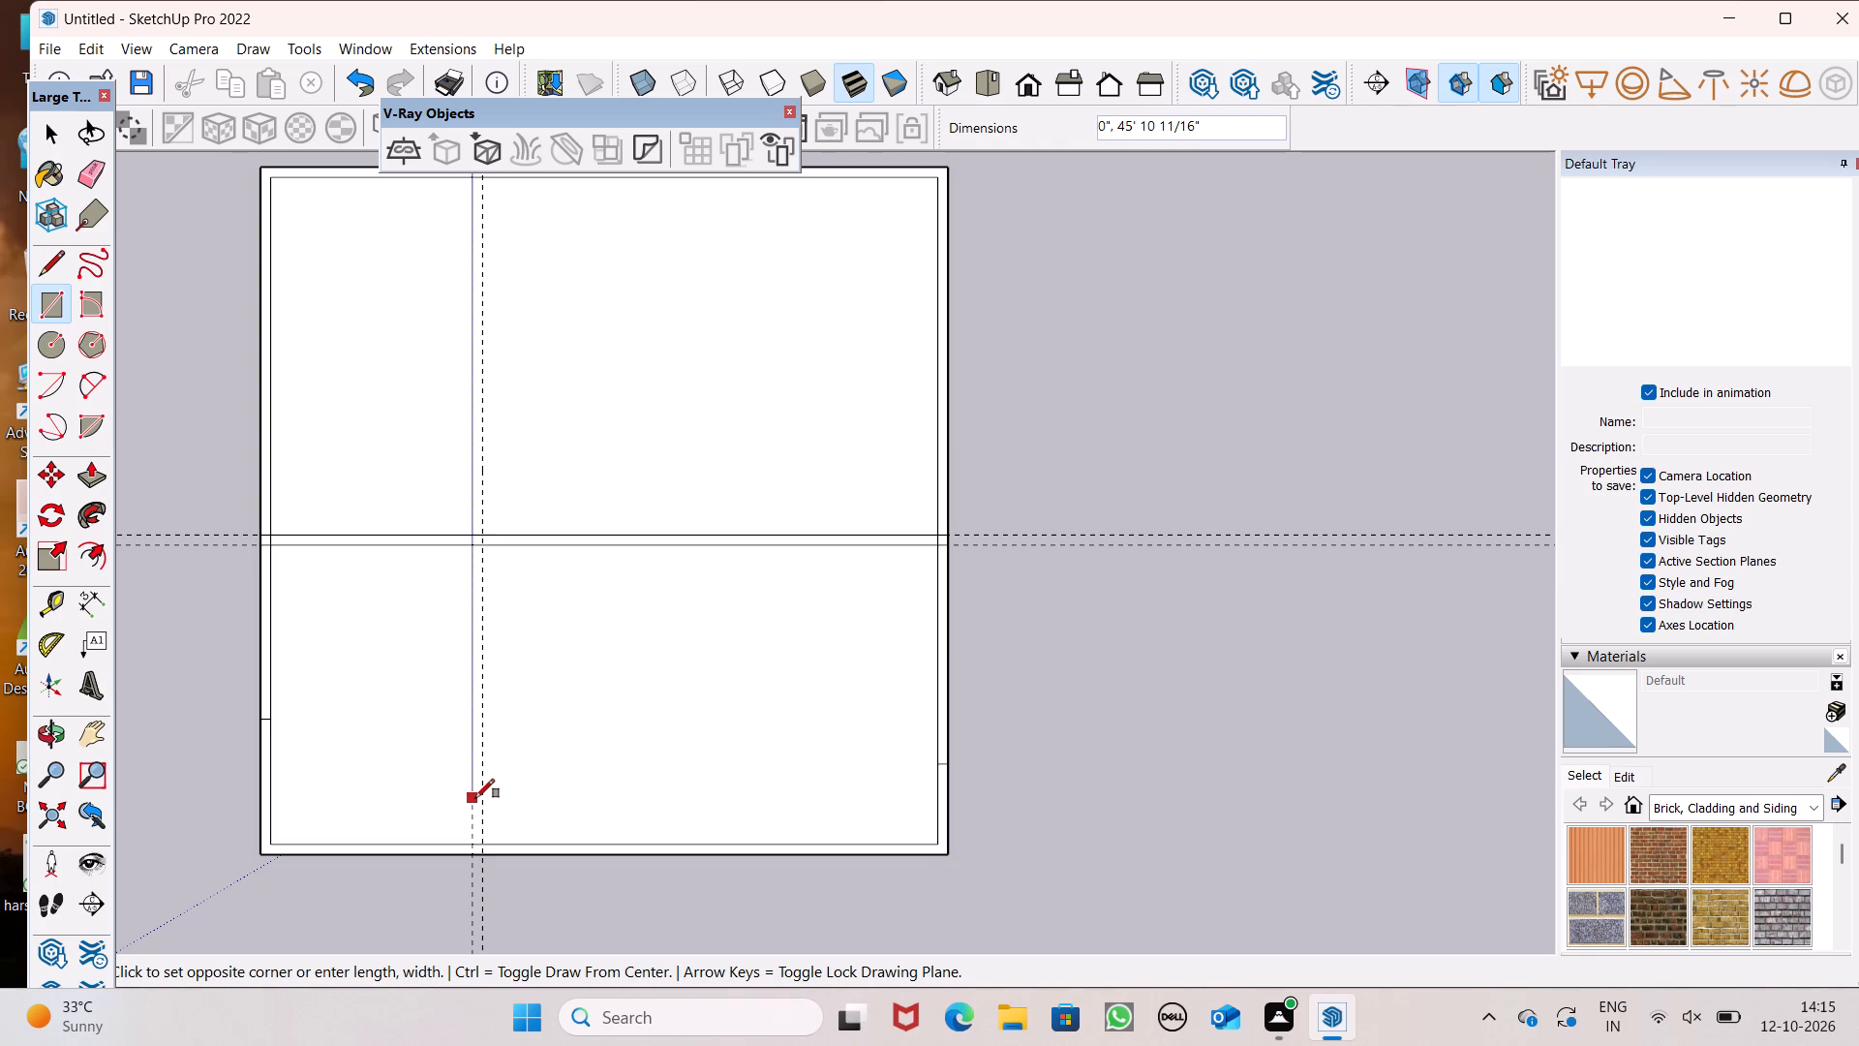
click(485, 793)
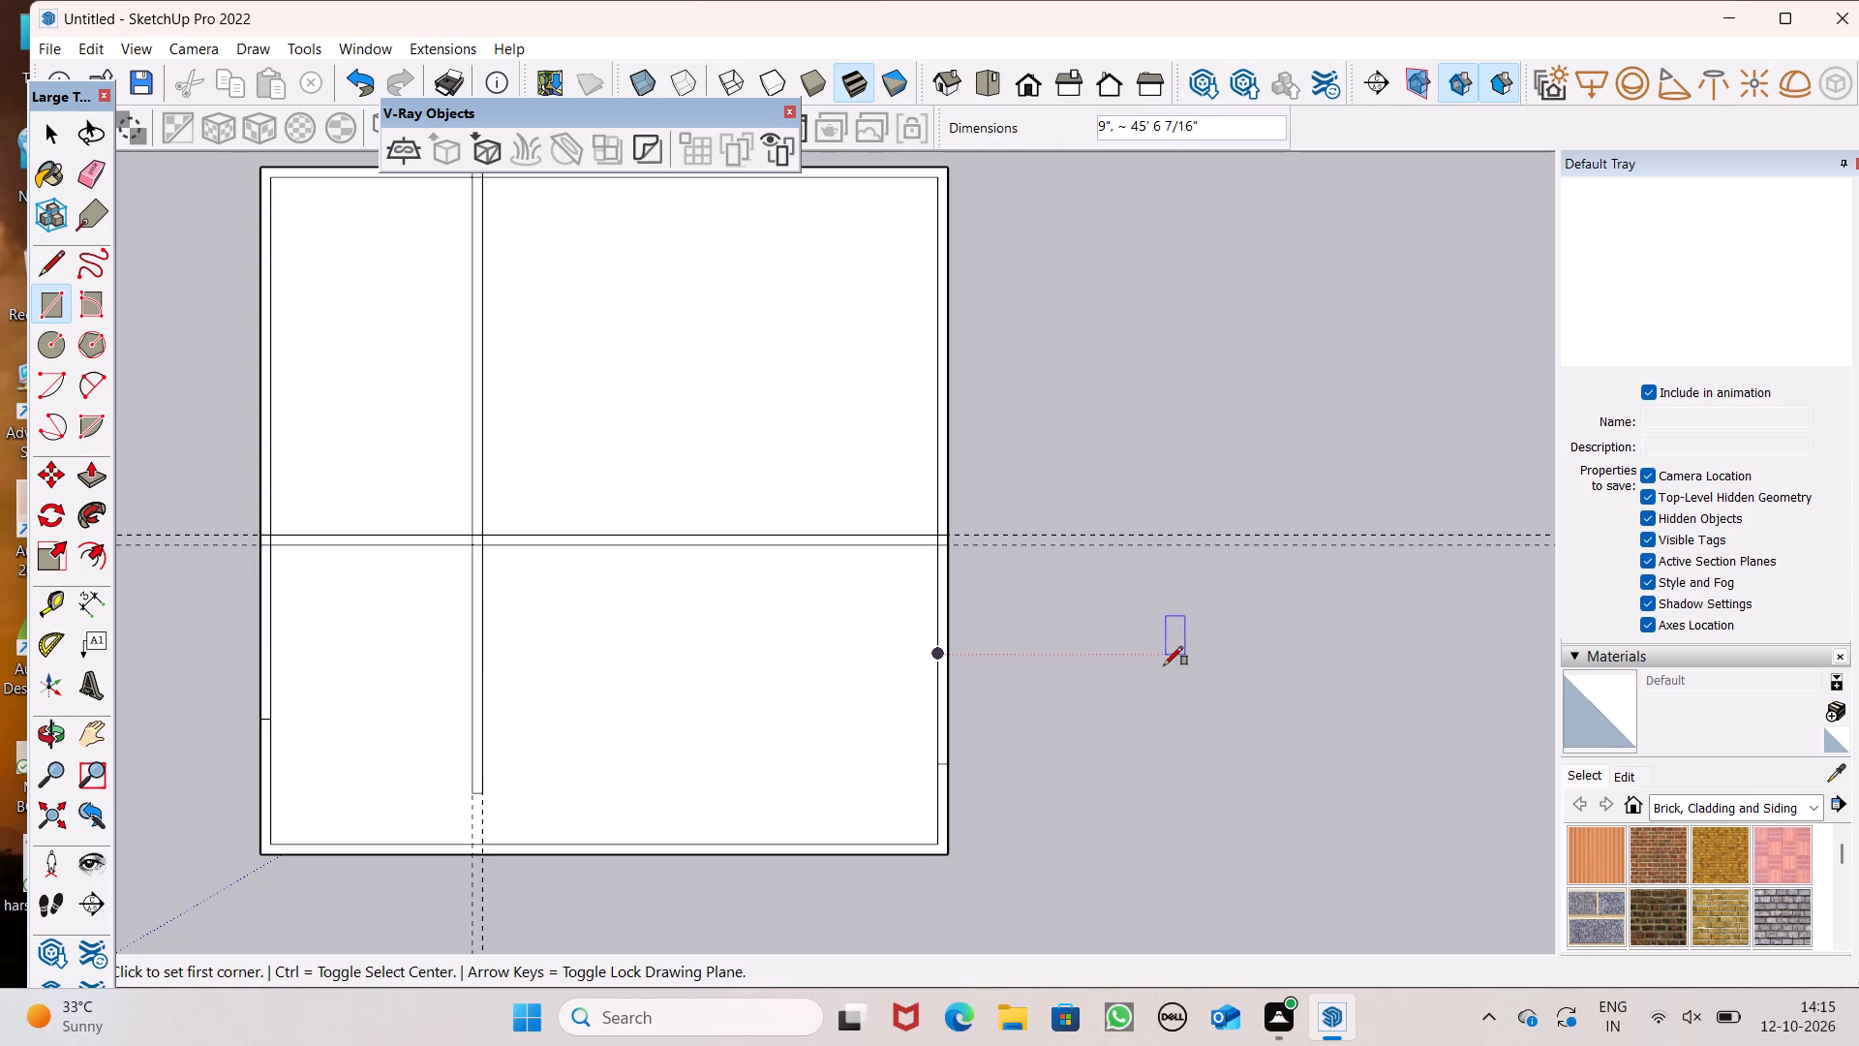
key(space)
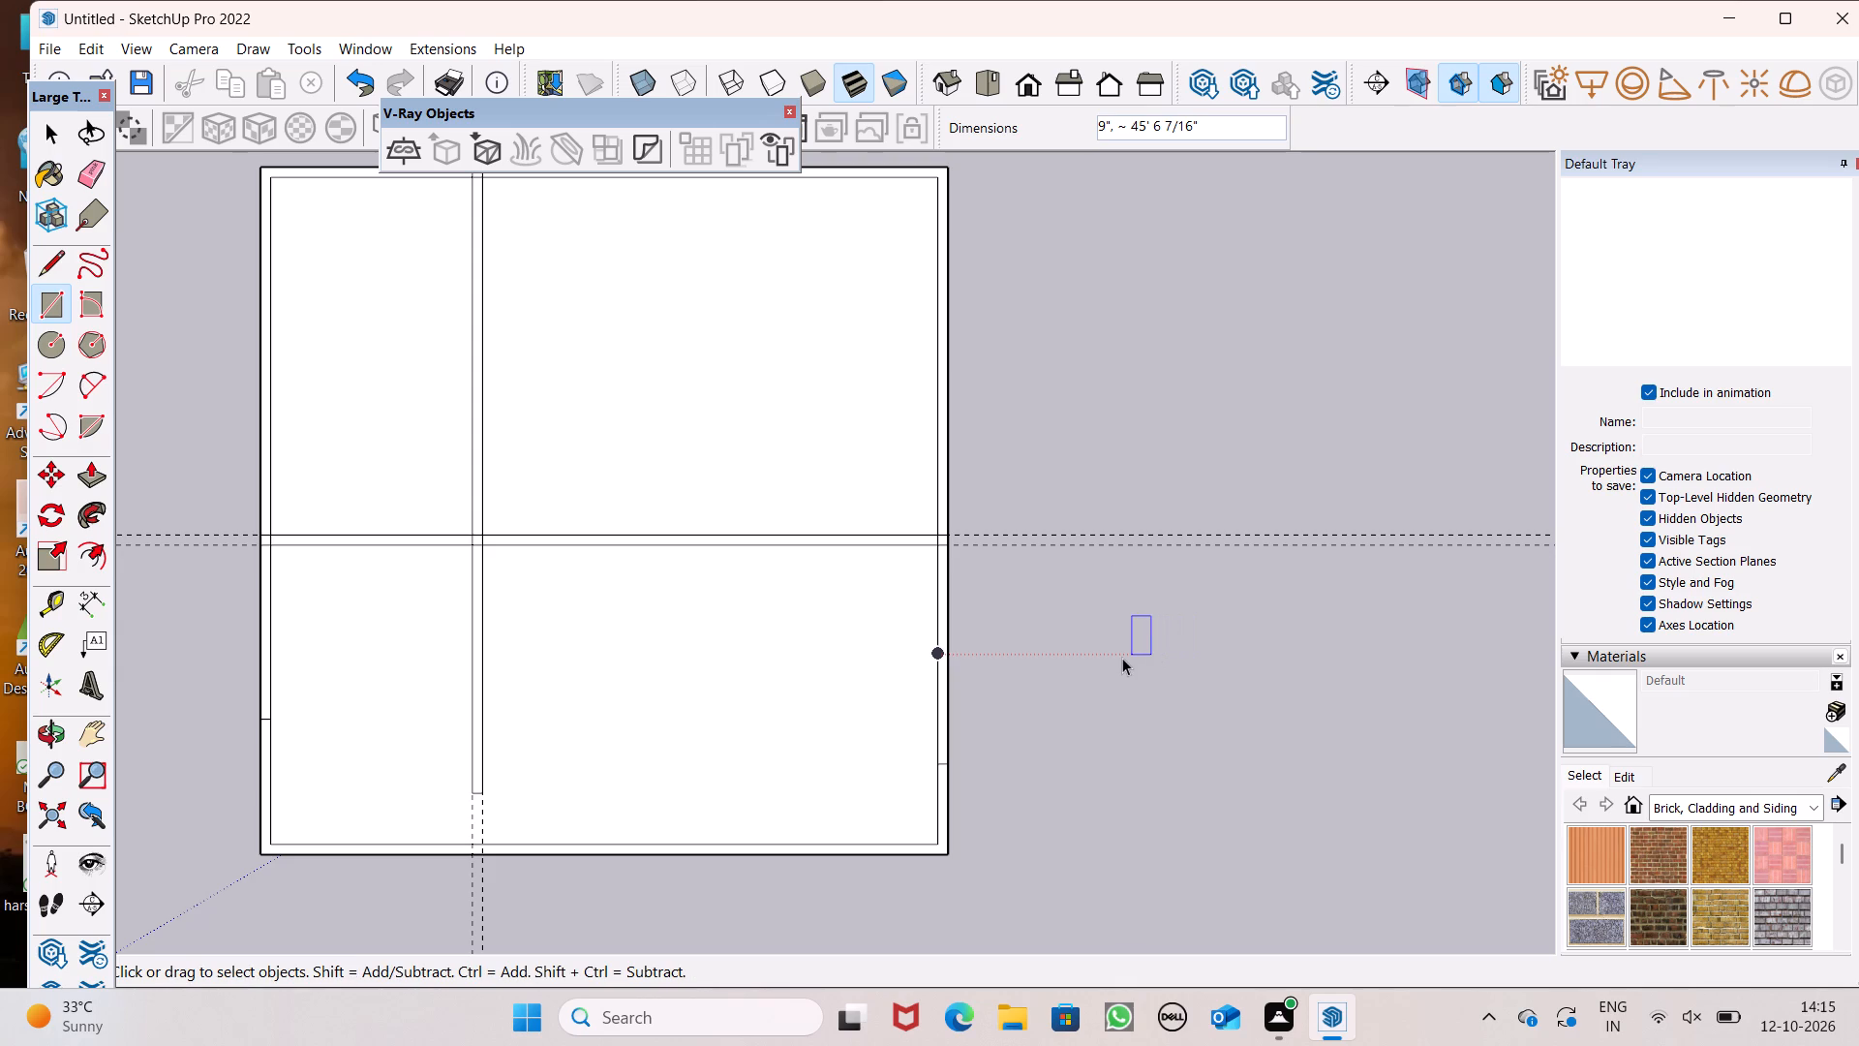
Erase the horizontal guides and the left wall's inner edge segment where the horizontal partition meets that wall.
click(83, 172)
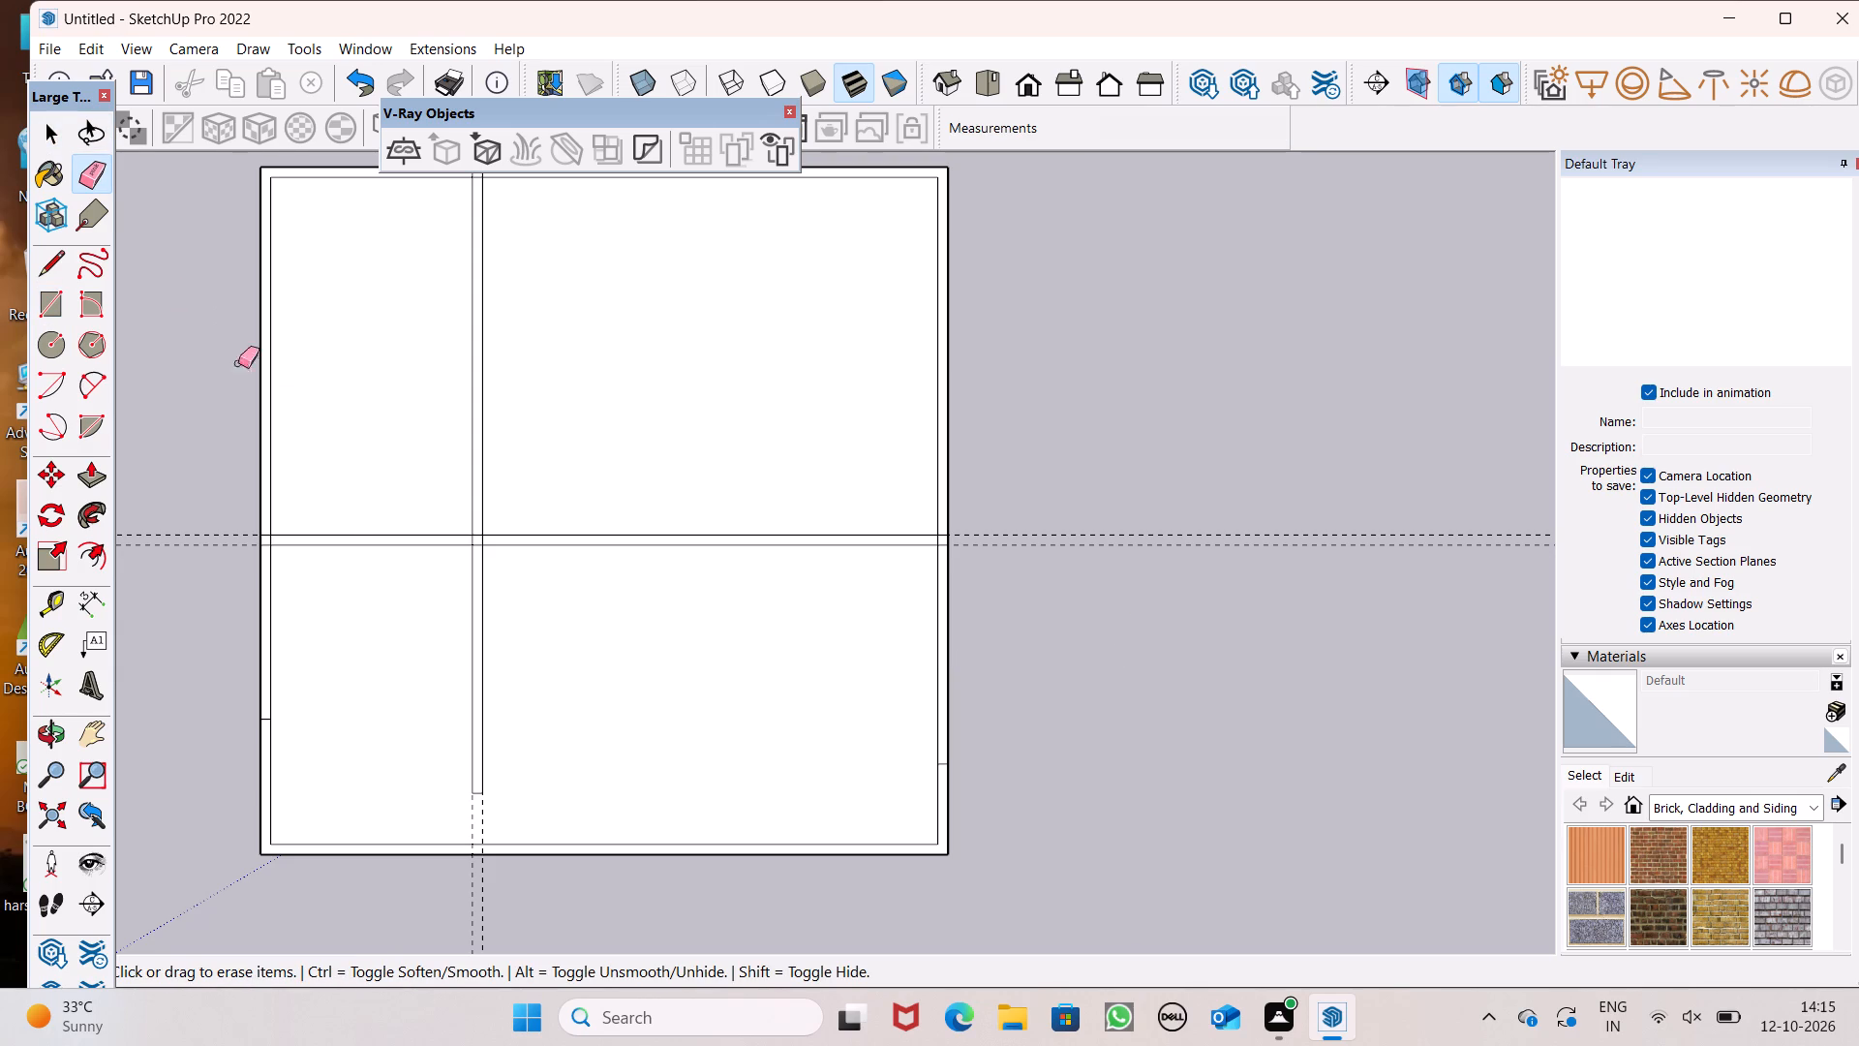
scroll(368, 494, up, 7)
scroll(199, 593, up, 5)
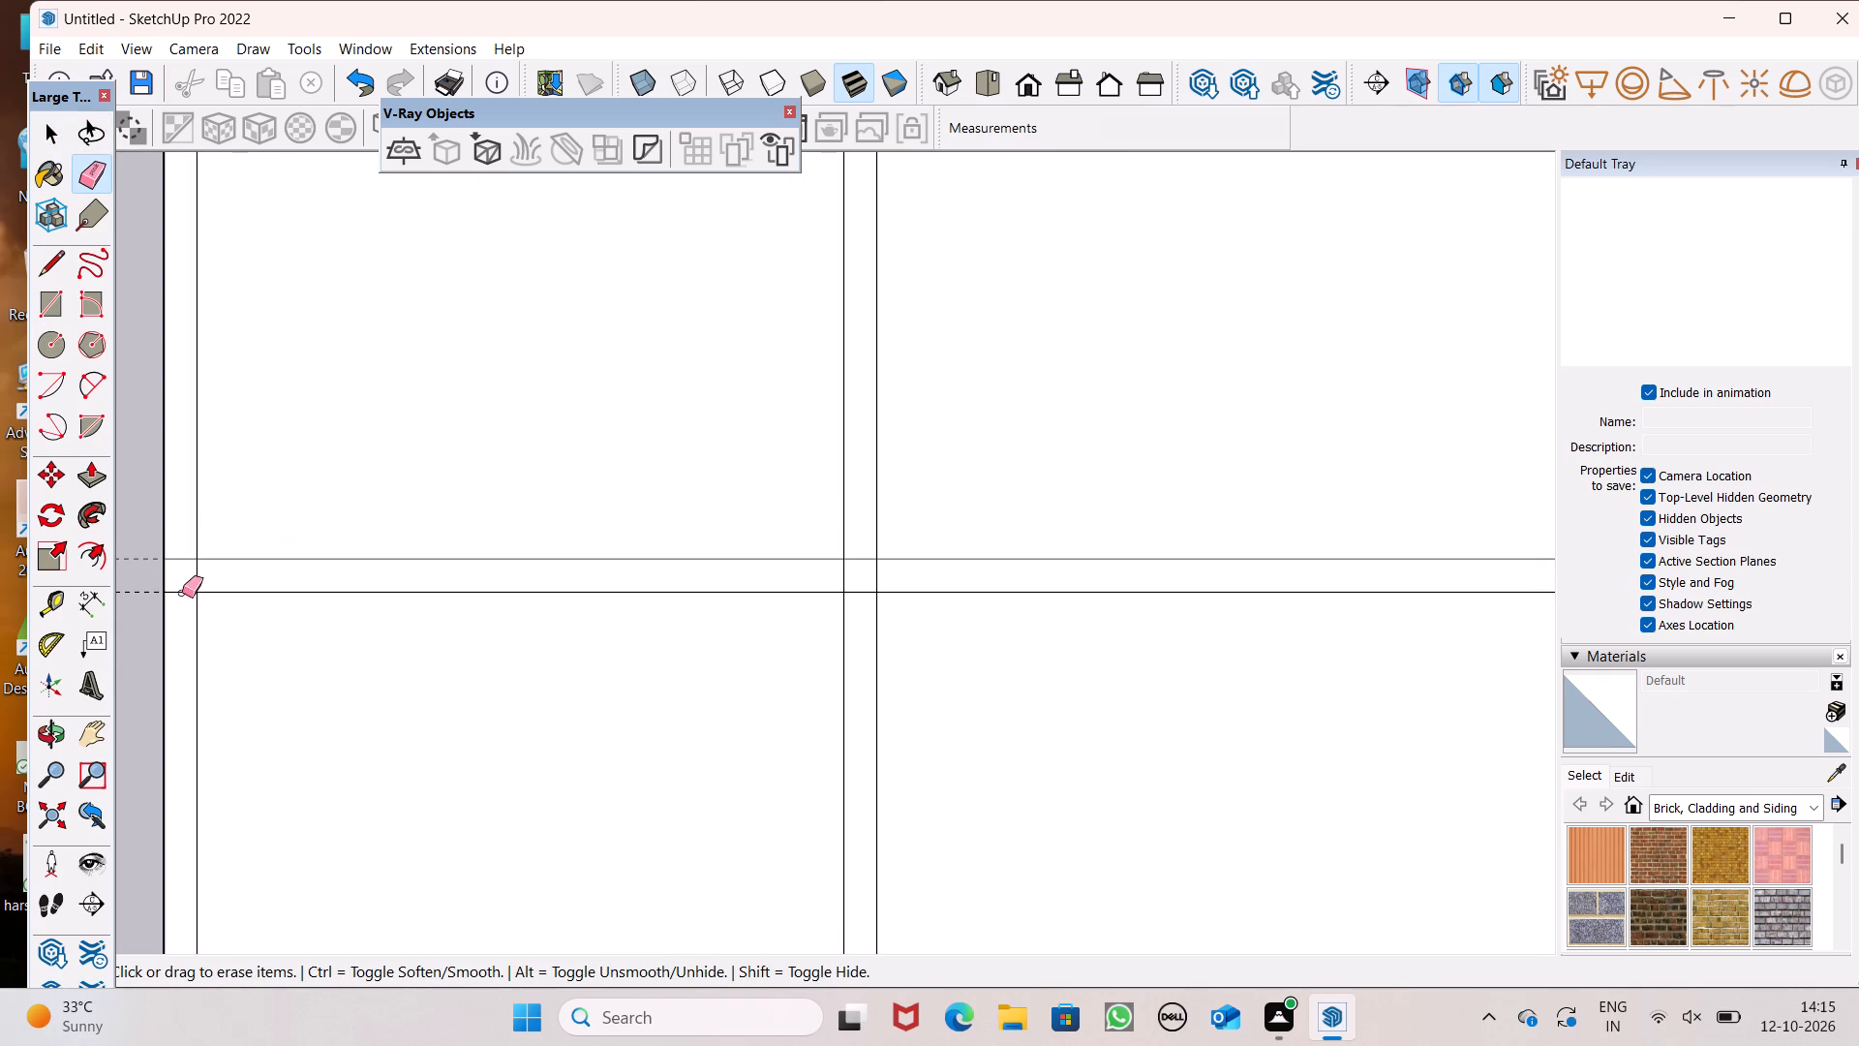
drag(181, 590, 196, 580)
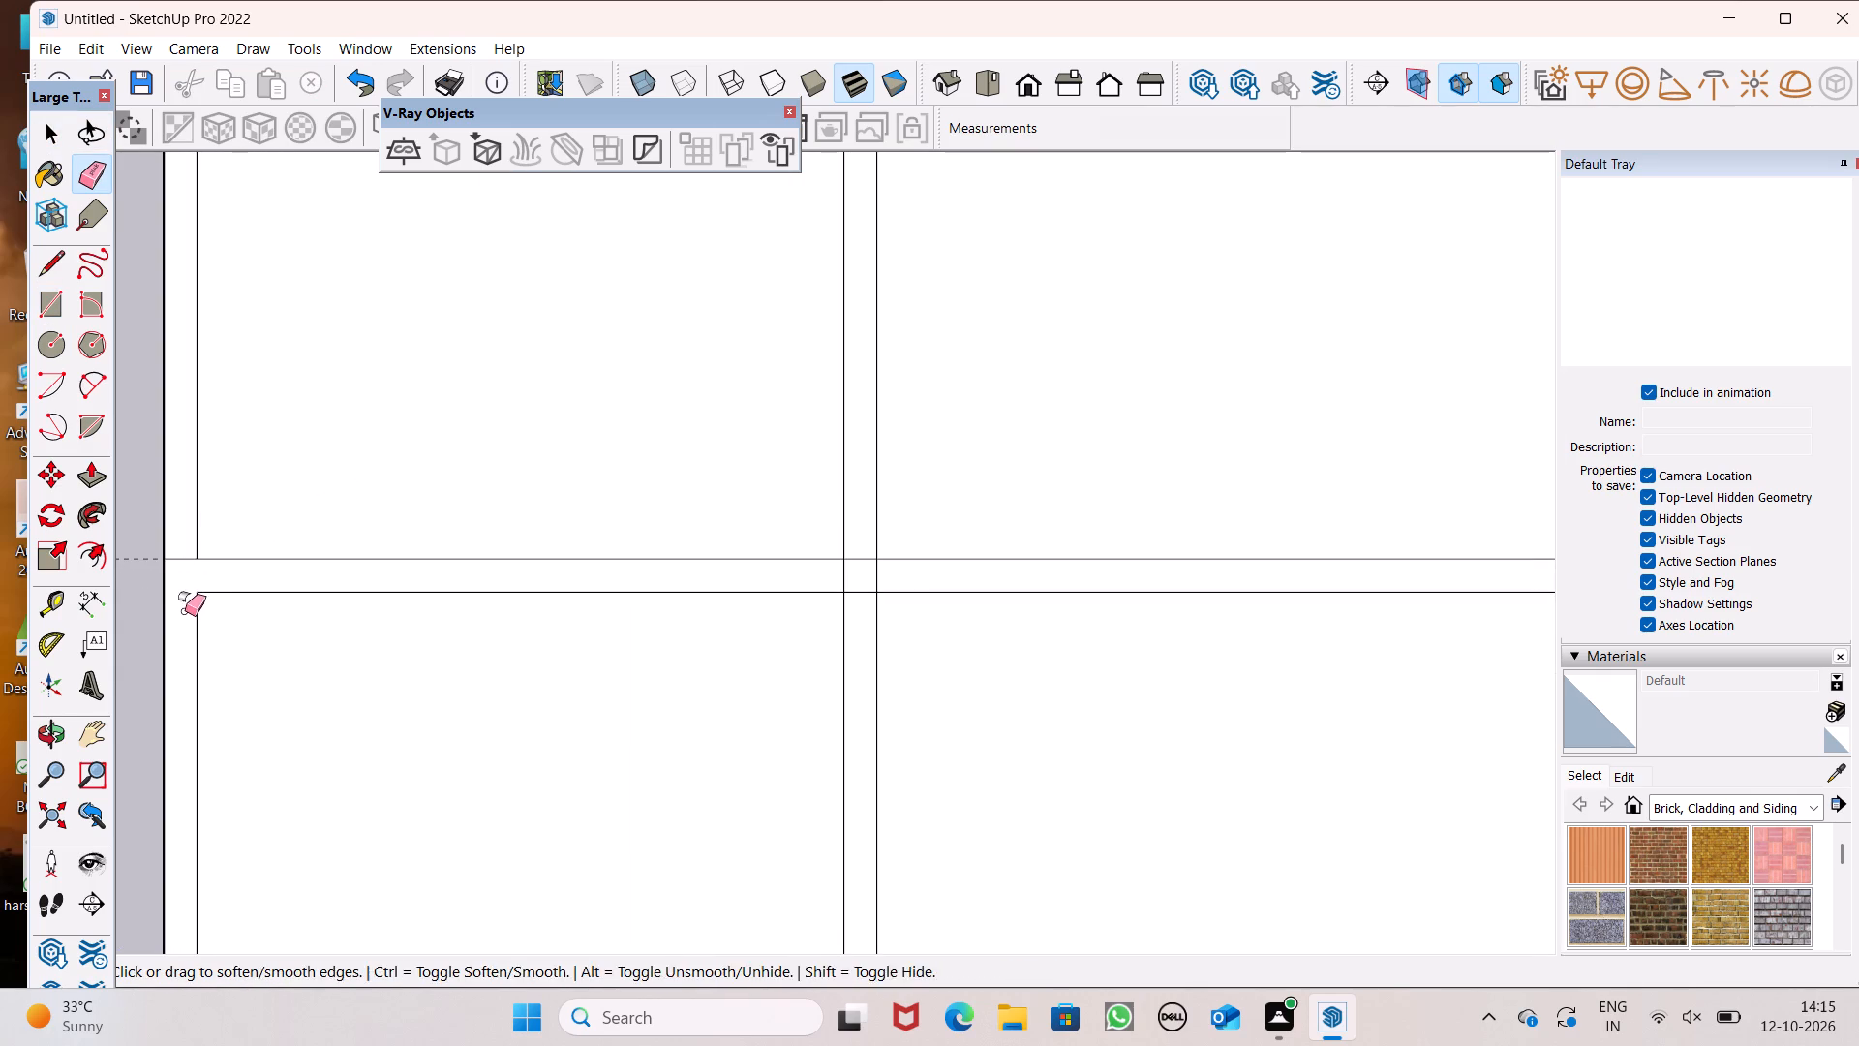
key(ctrl+z)
drag(176, 561, 202, 577)
Erase the overlapping edges and vertical guides inside the crossing of the horizontal and vertical partitions.
scroll(503, 512, down, 4)
scroll(775, 583, up, 6)
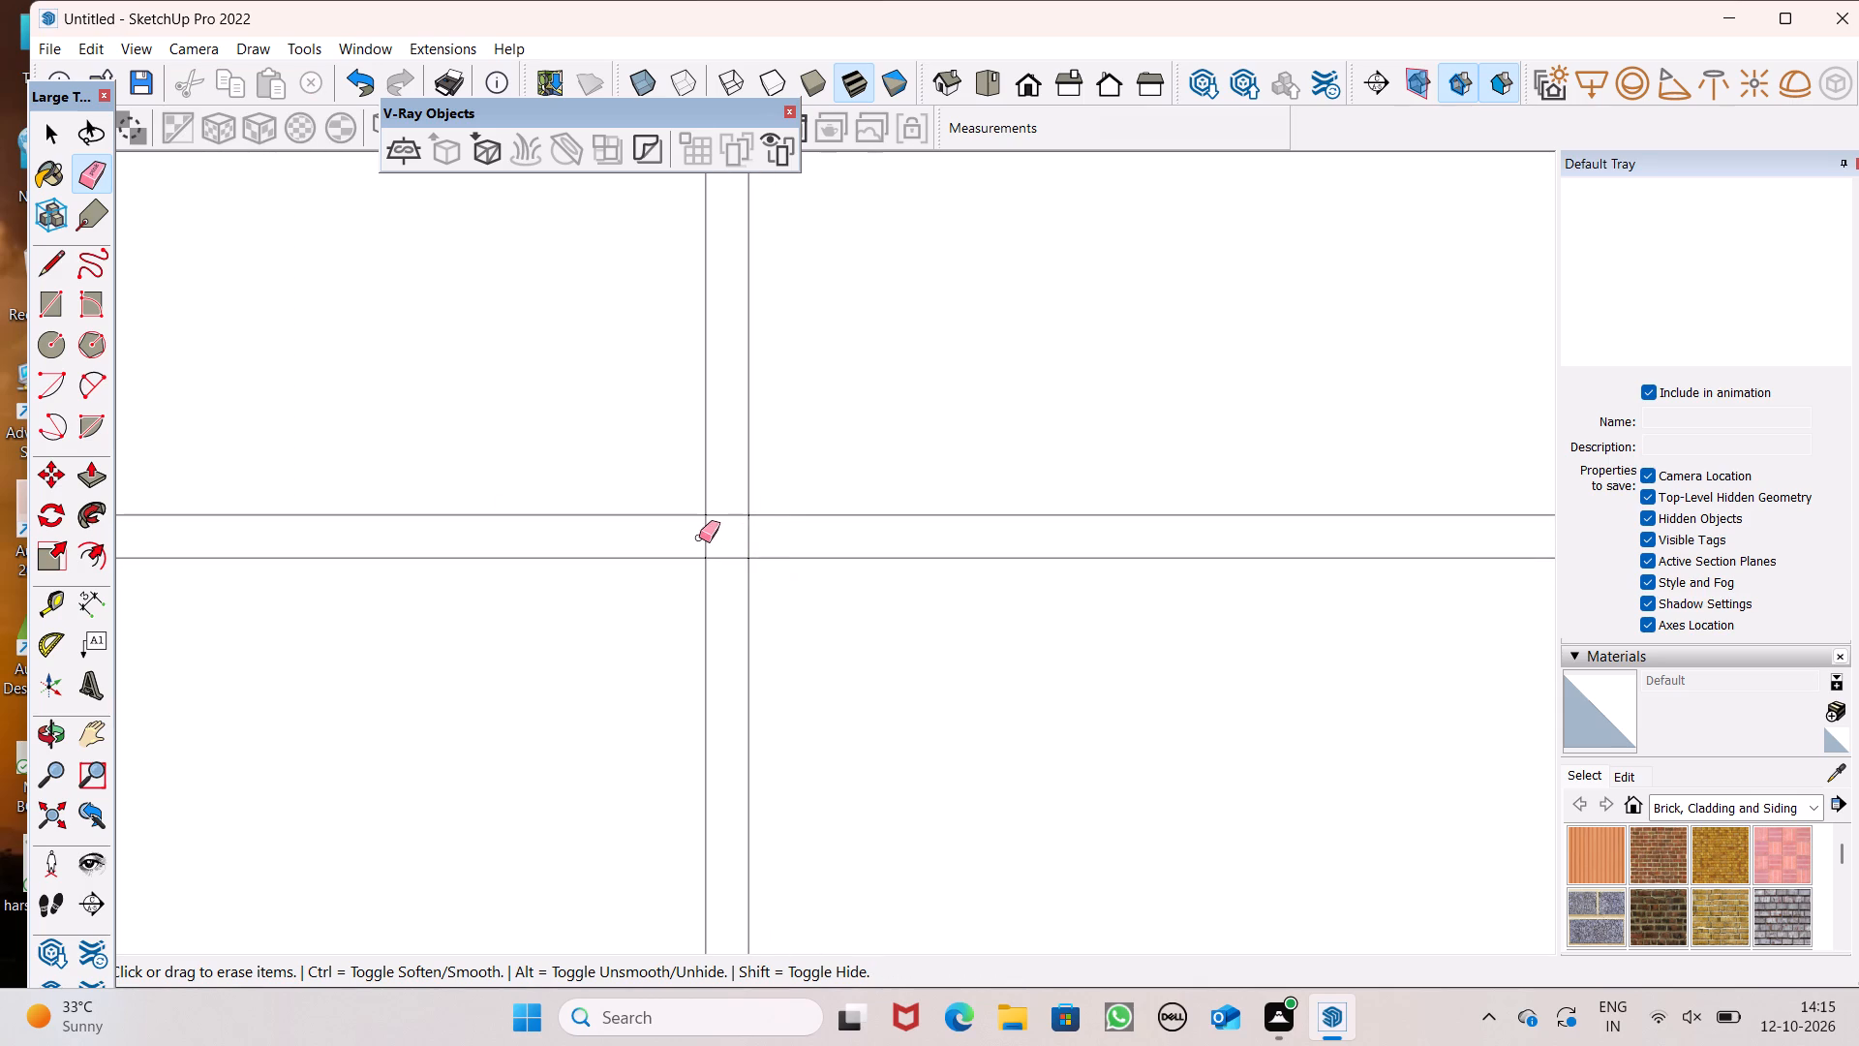
drag(699, 538, 767, 537)
click(767, 537)
drag(737, 535, 756, 532)
drag(721, 502, 714, 558)
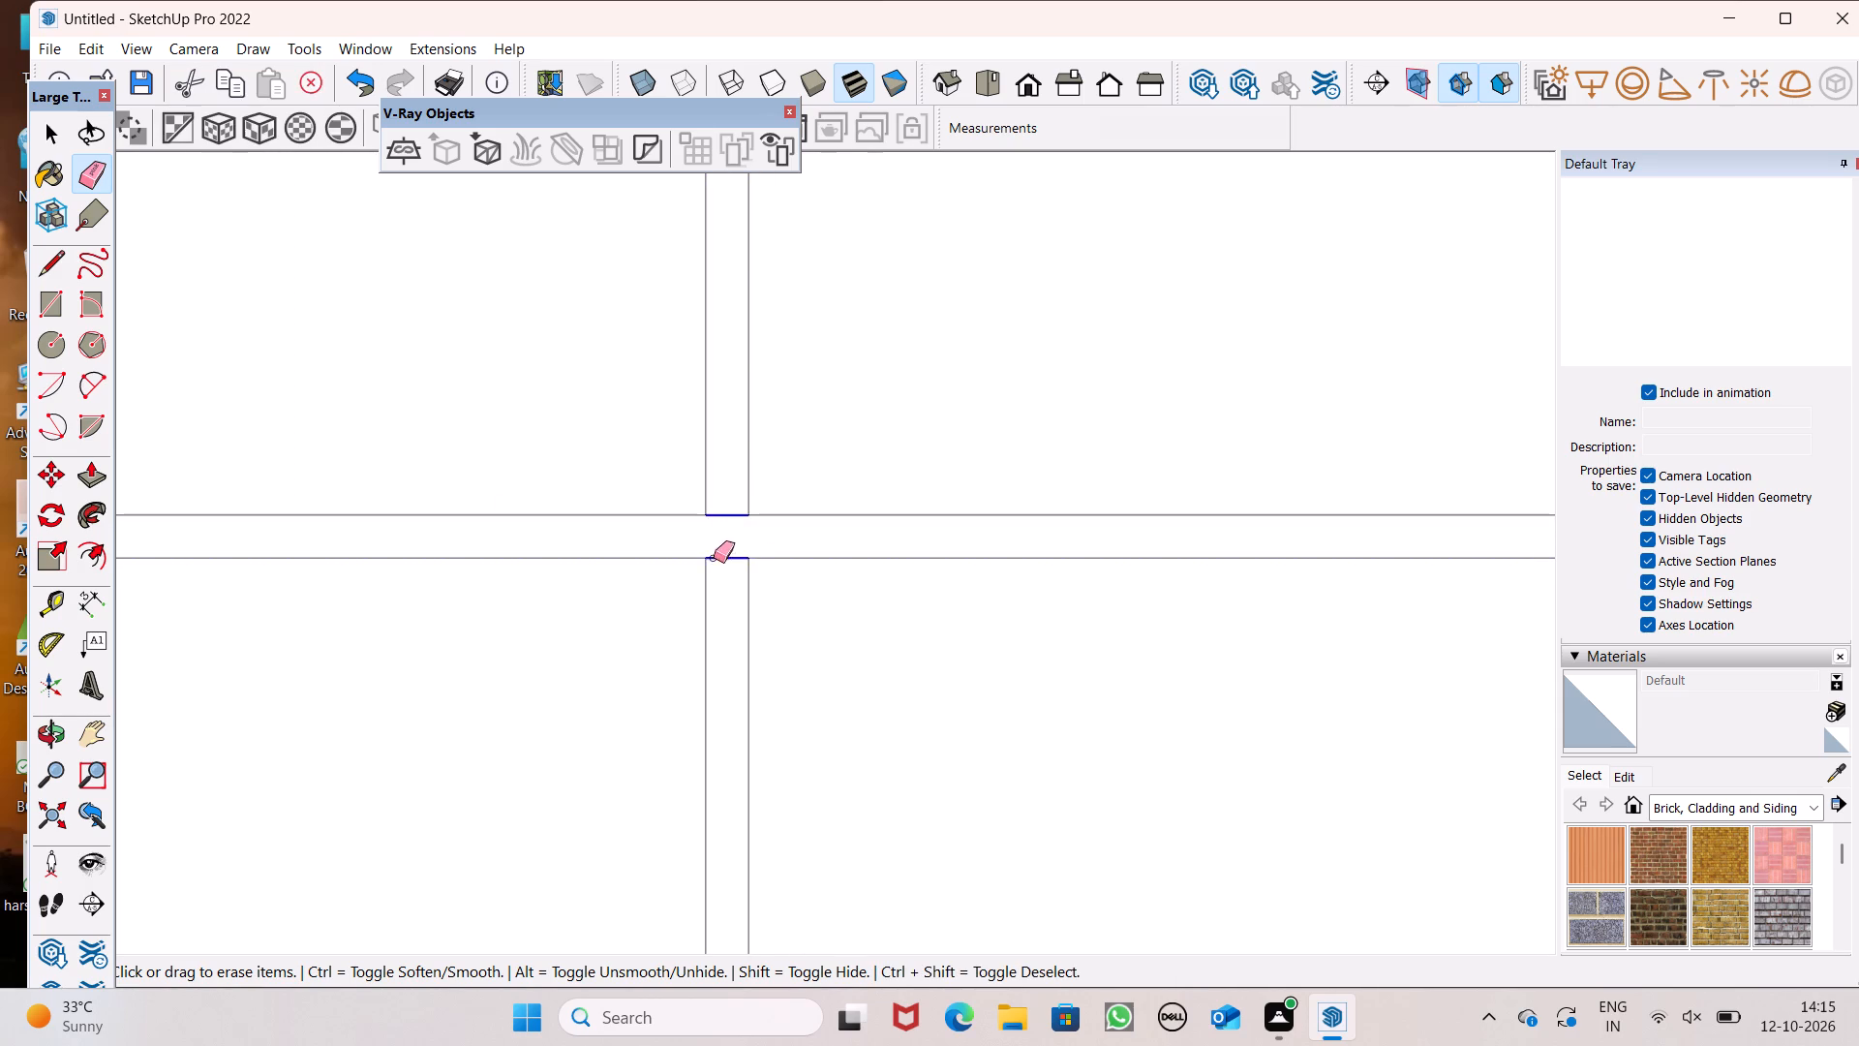
drag(714, 558, 711, 561)
Erase the right wall's inner edge segment where the horizontal partition meets that wall.
scroll(716, 492, down, 5)
scroll(617, 441, down, 6)
scroll(1402, 559, up, 3)
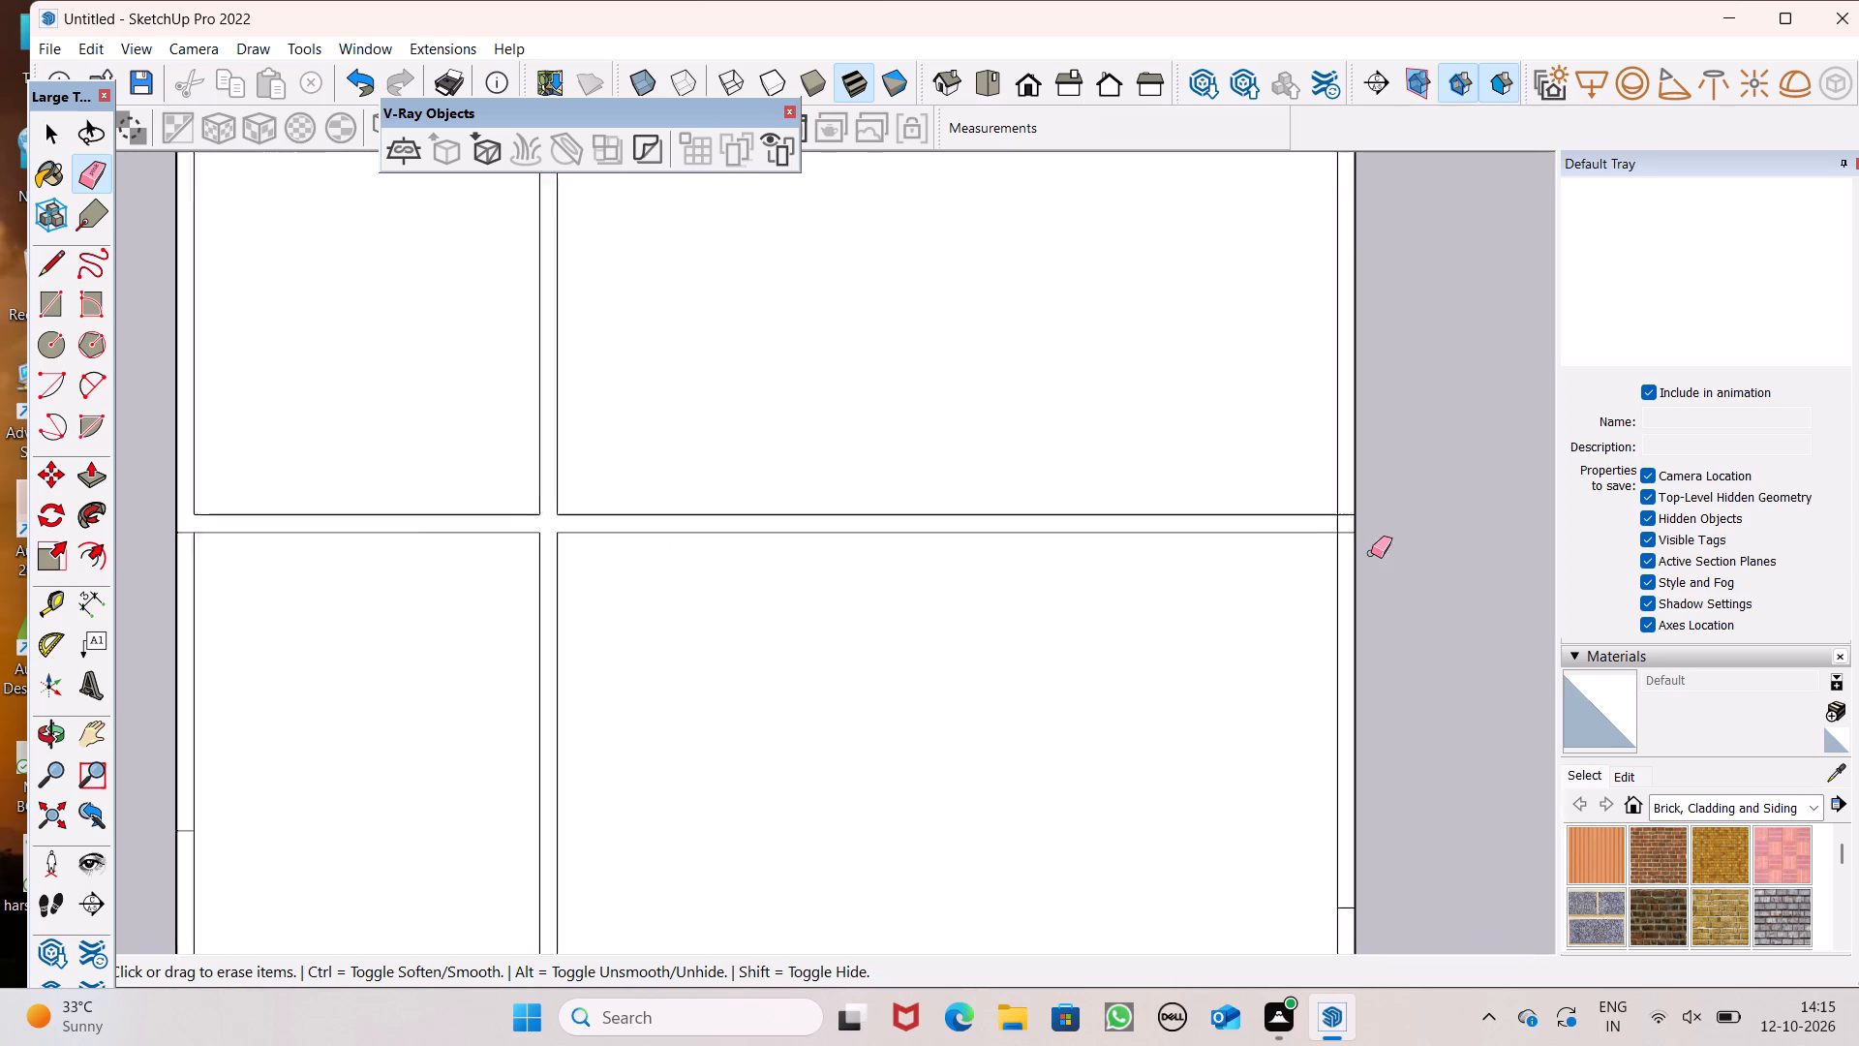
scroll(1371, 553, up, 5)
scroll(1315, 489, up, 8)
drag(1340, 505, 1320, 538)
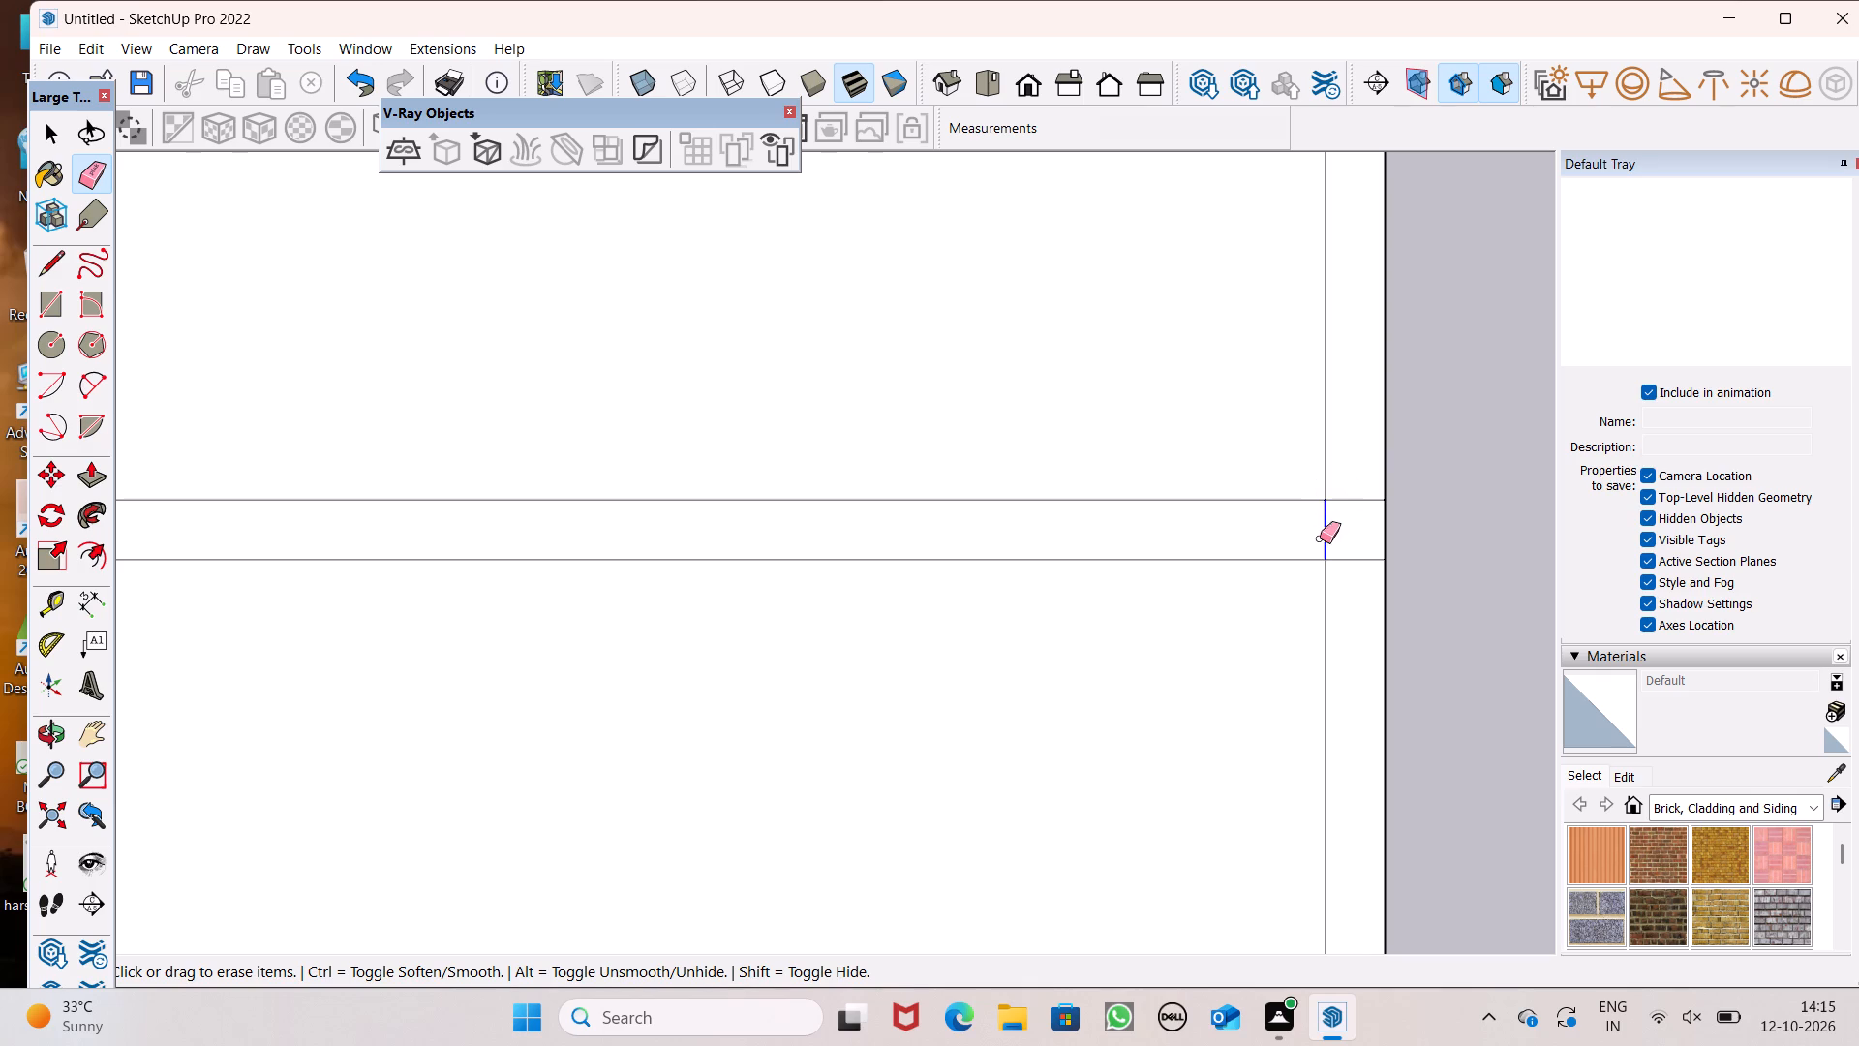
drag(1320, 538, 1334, 601)
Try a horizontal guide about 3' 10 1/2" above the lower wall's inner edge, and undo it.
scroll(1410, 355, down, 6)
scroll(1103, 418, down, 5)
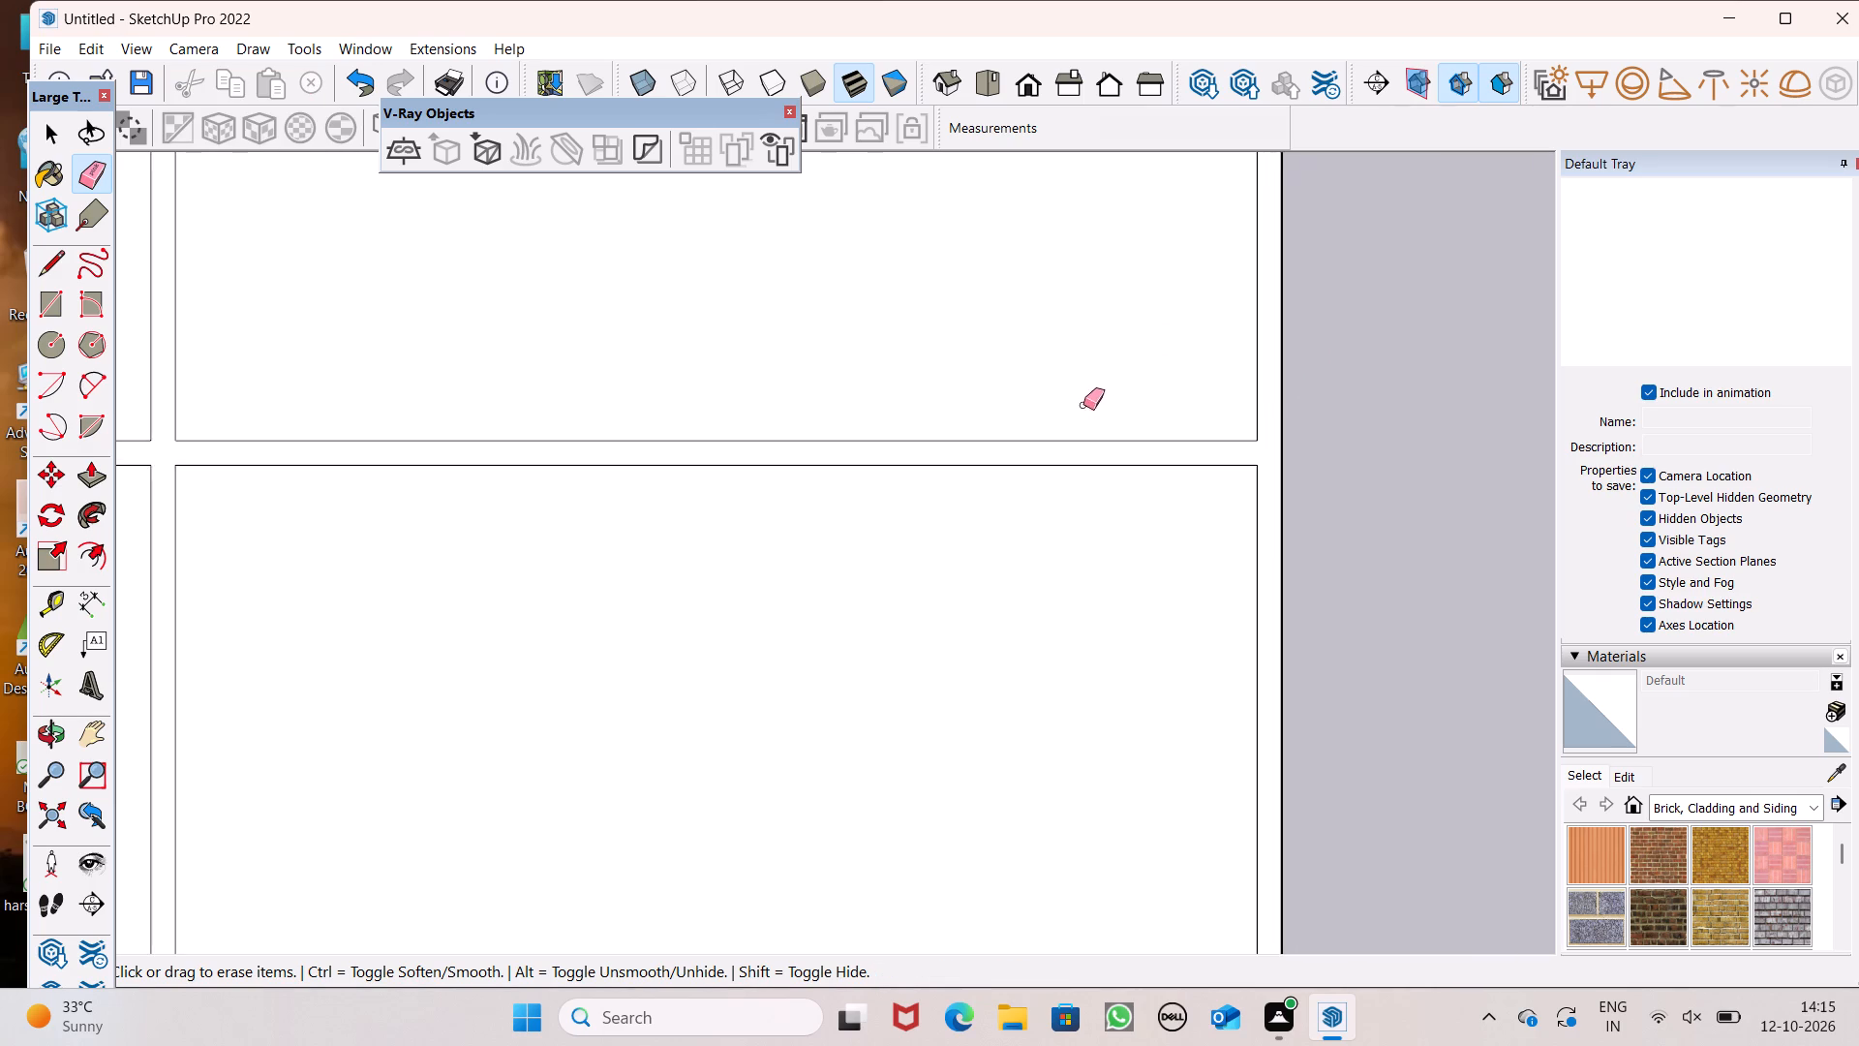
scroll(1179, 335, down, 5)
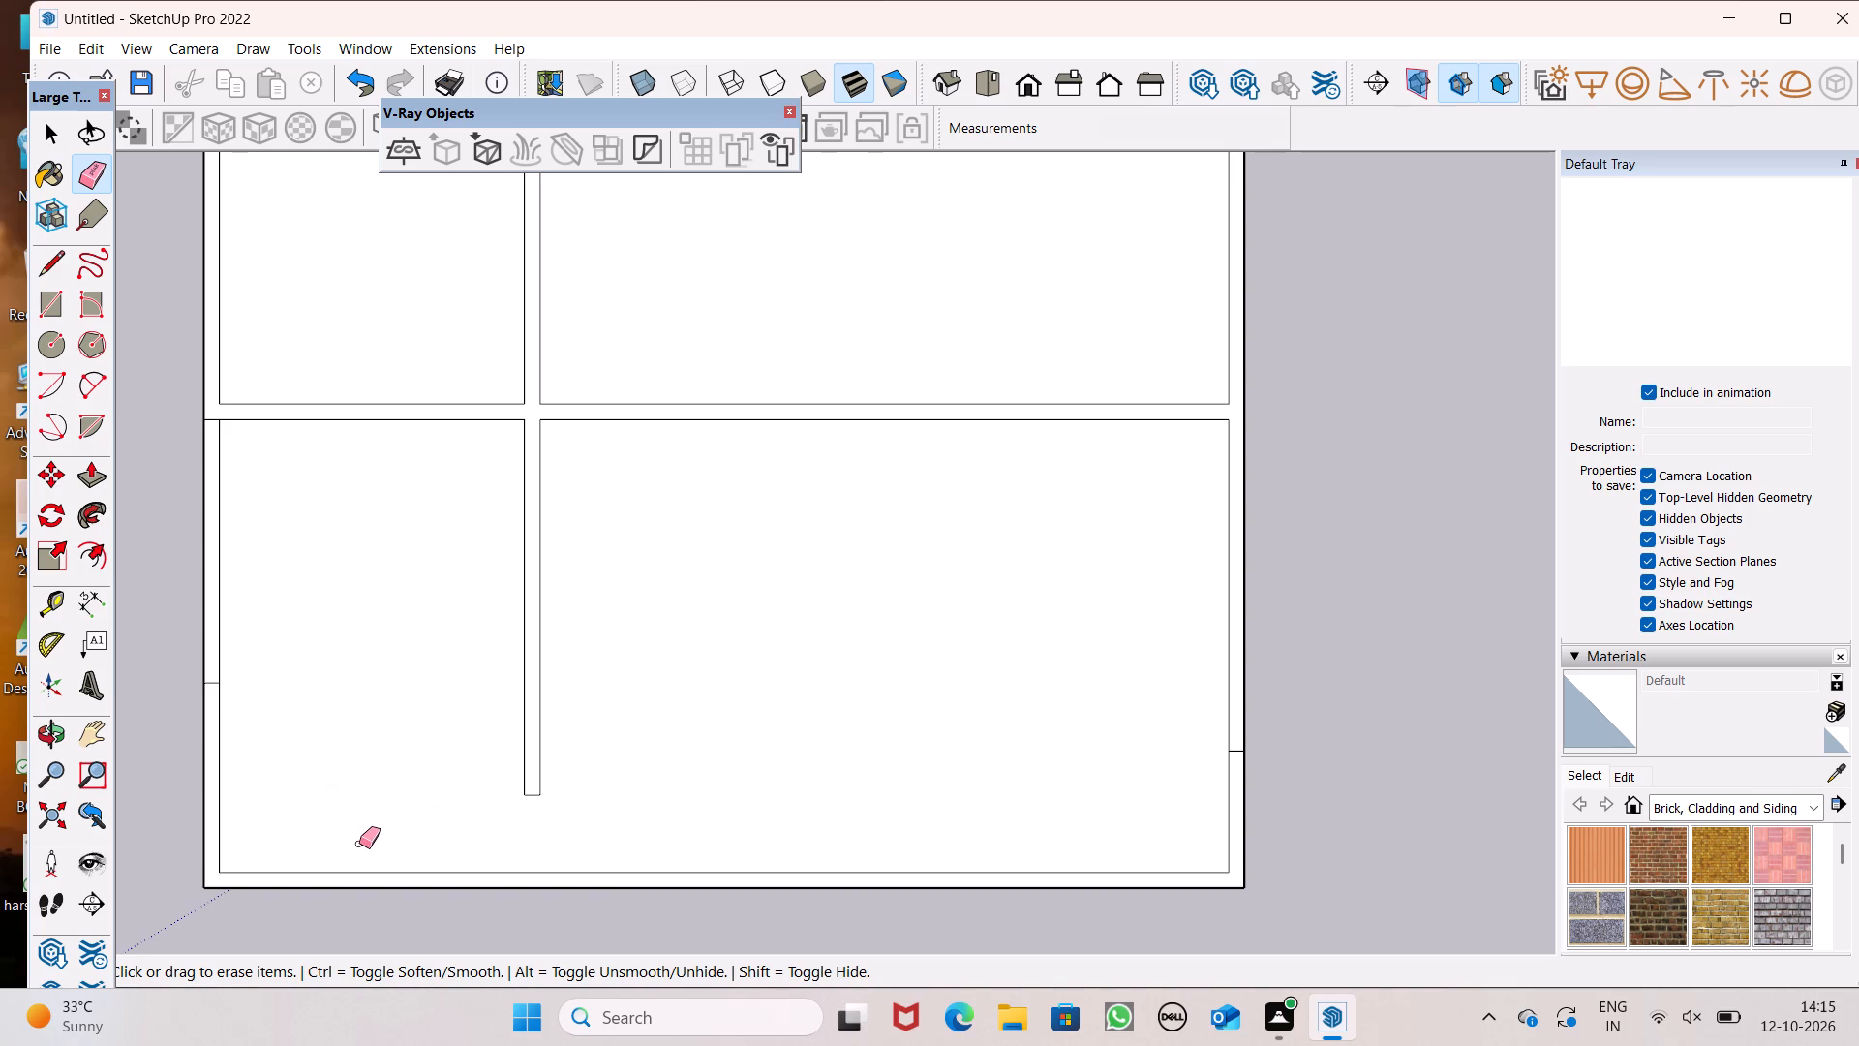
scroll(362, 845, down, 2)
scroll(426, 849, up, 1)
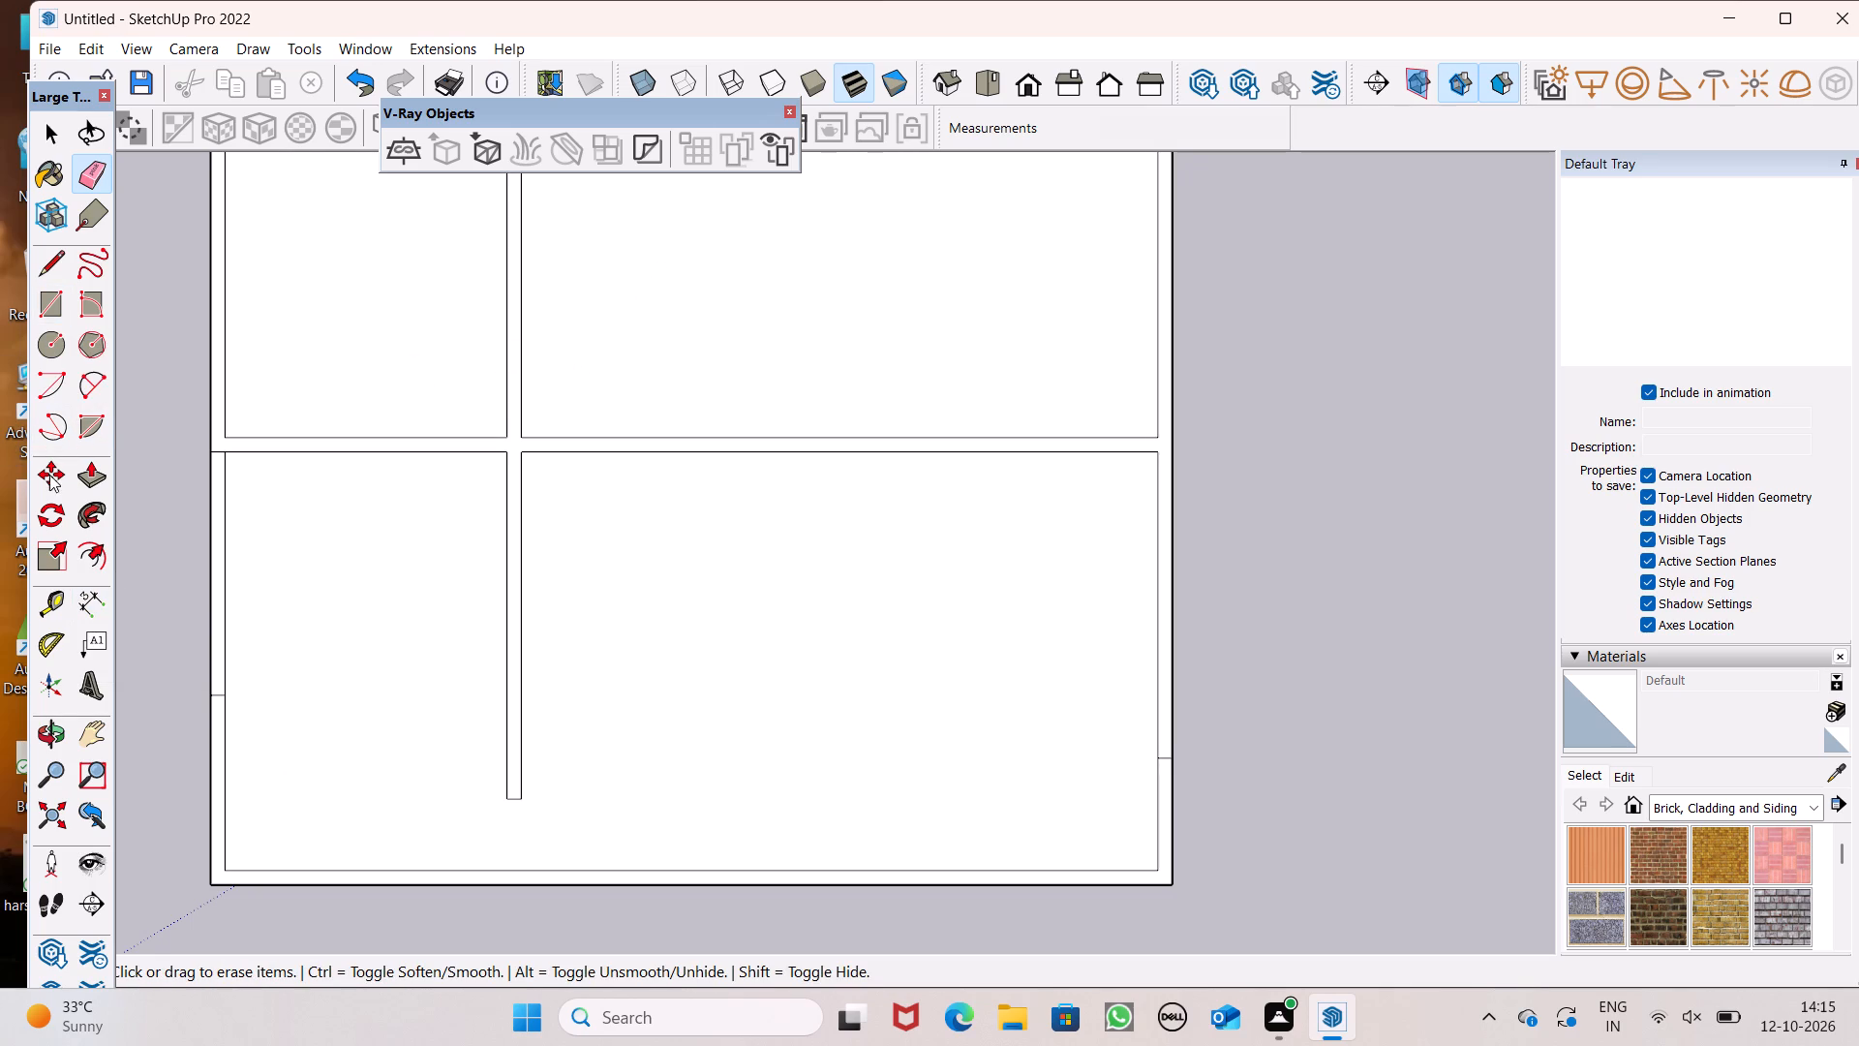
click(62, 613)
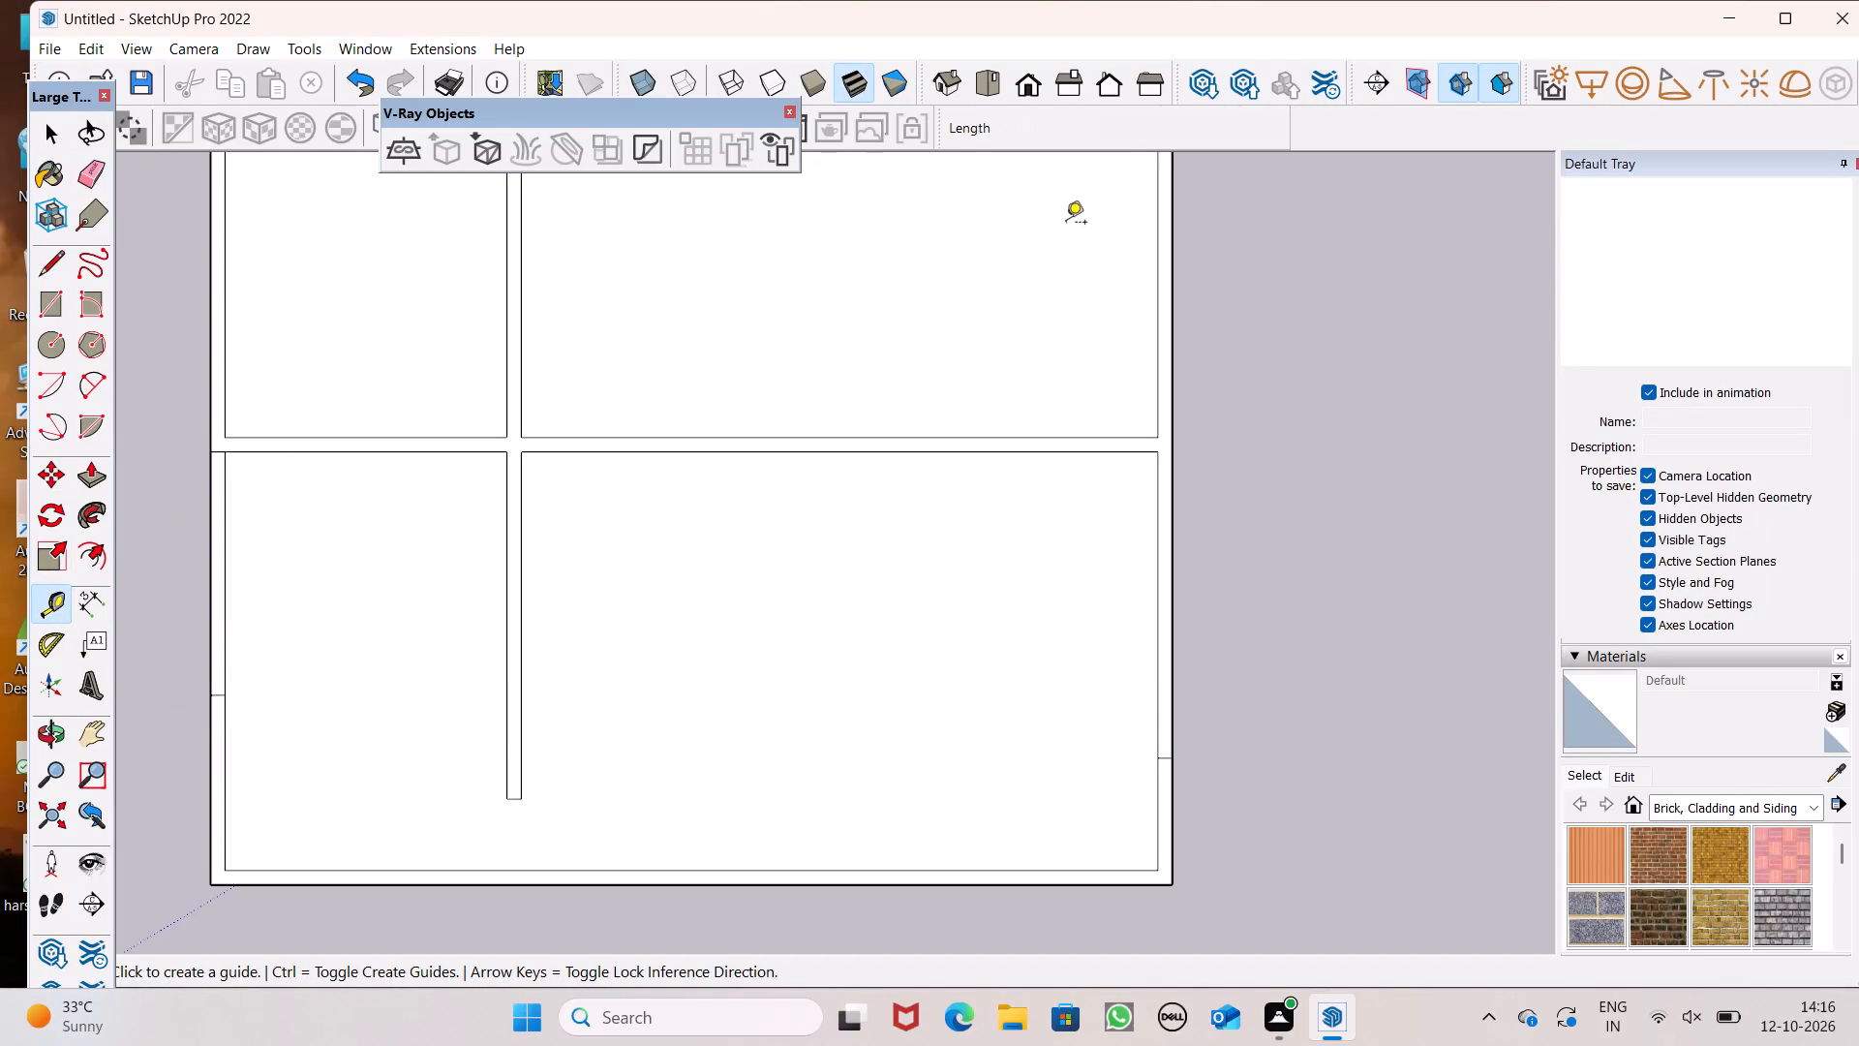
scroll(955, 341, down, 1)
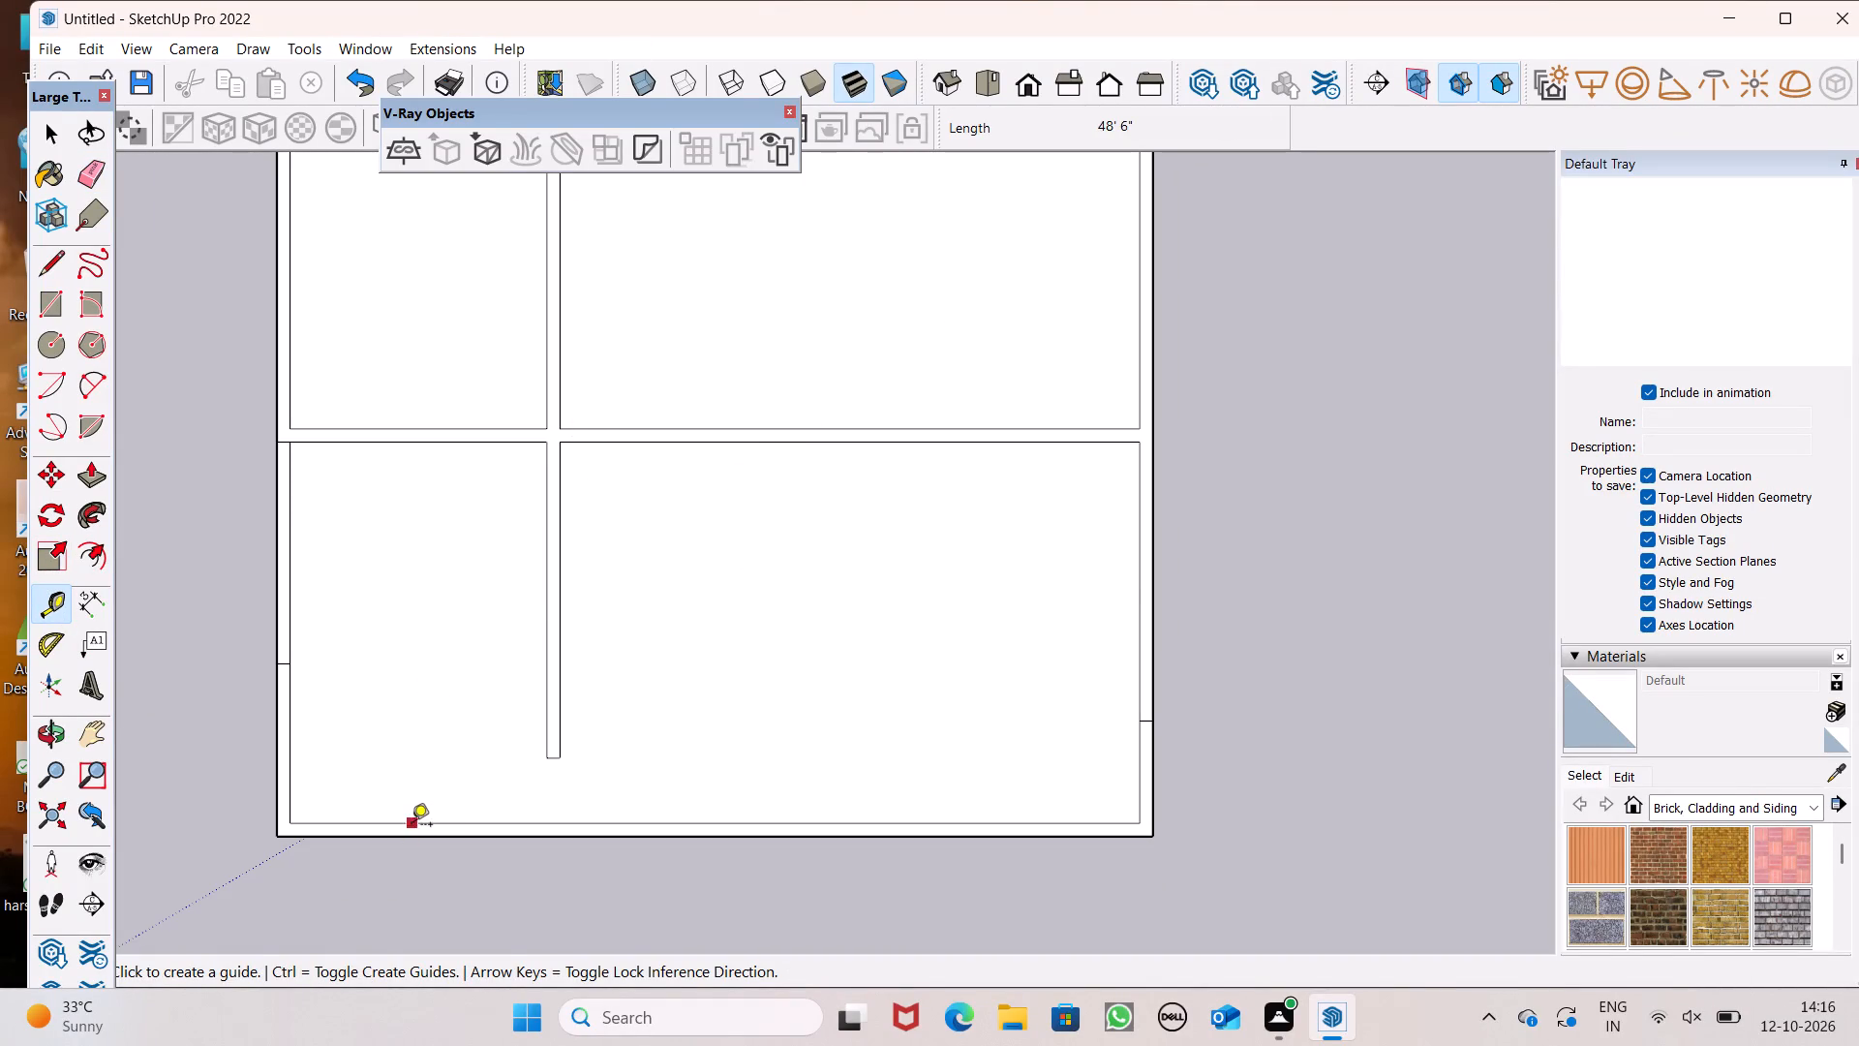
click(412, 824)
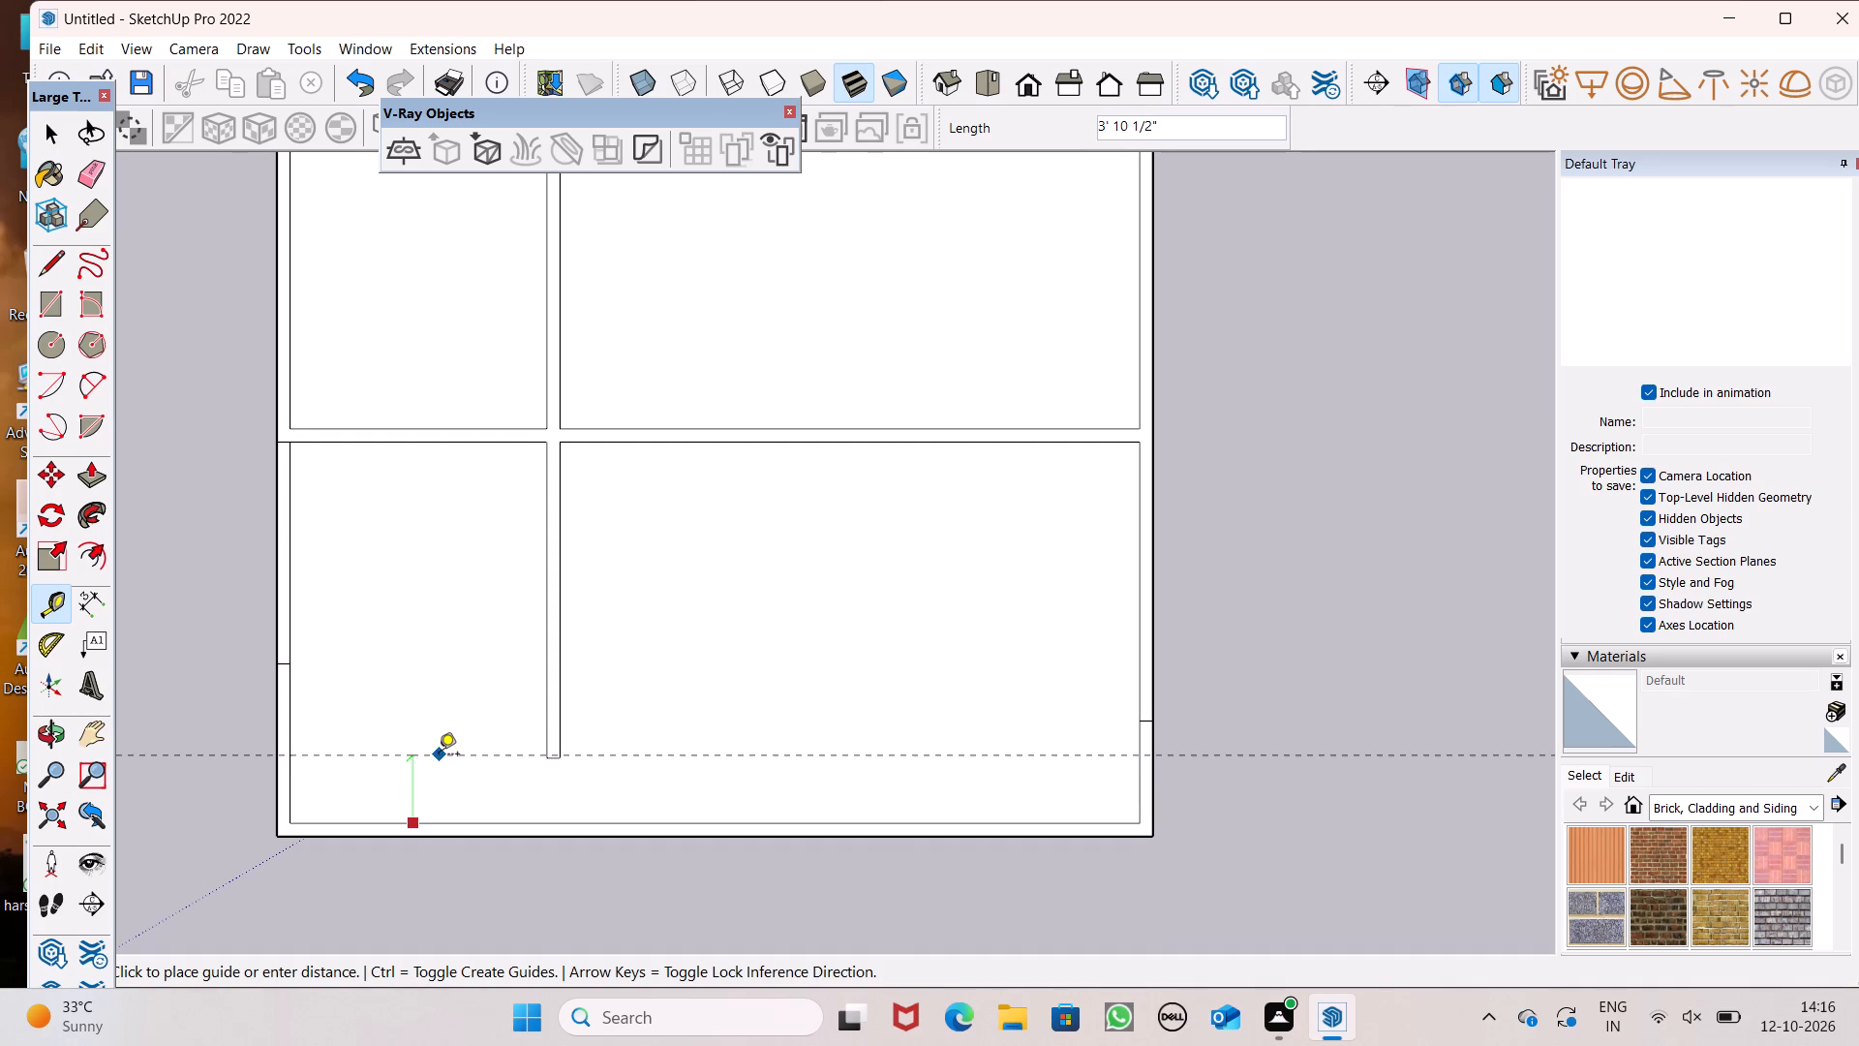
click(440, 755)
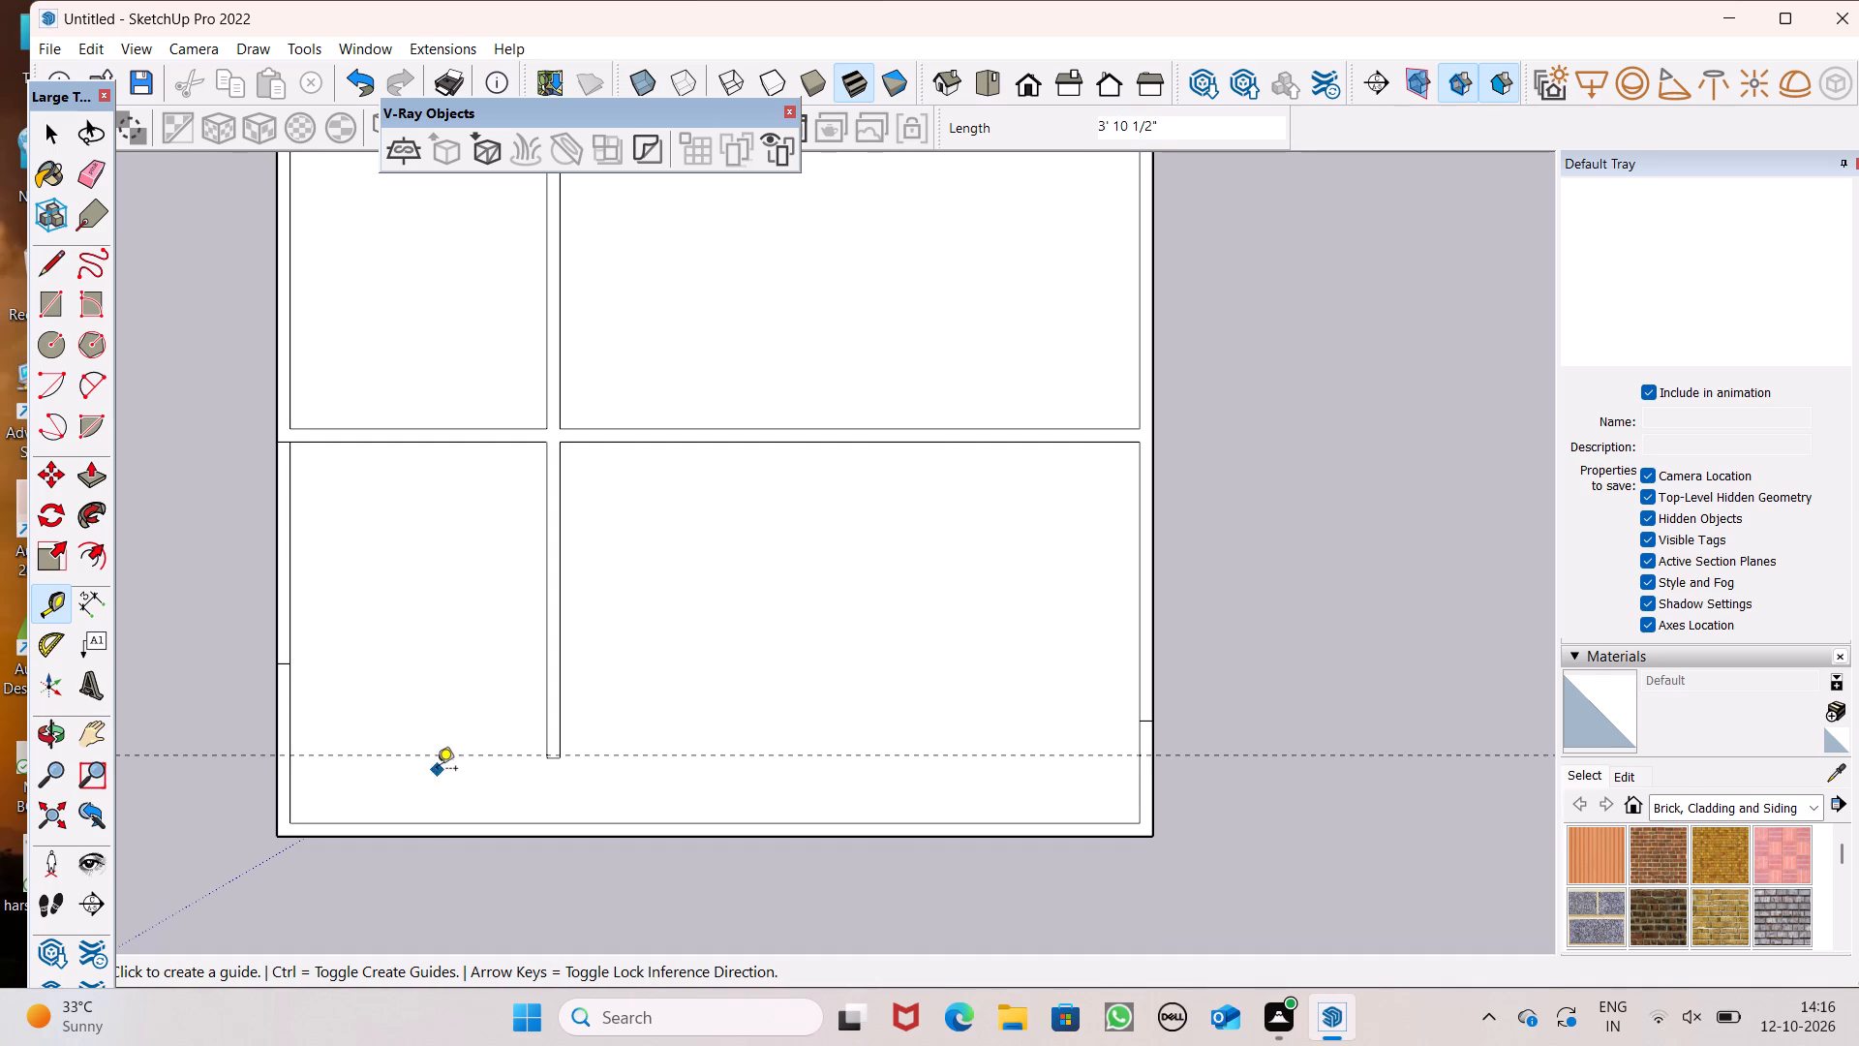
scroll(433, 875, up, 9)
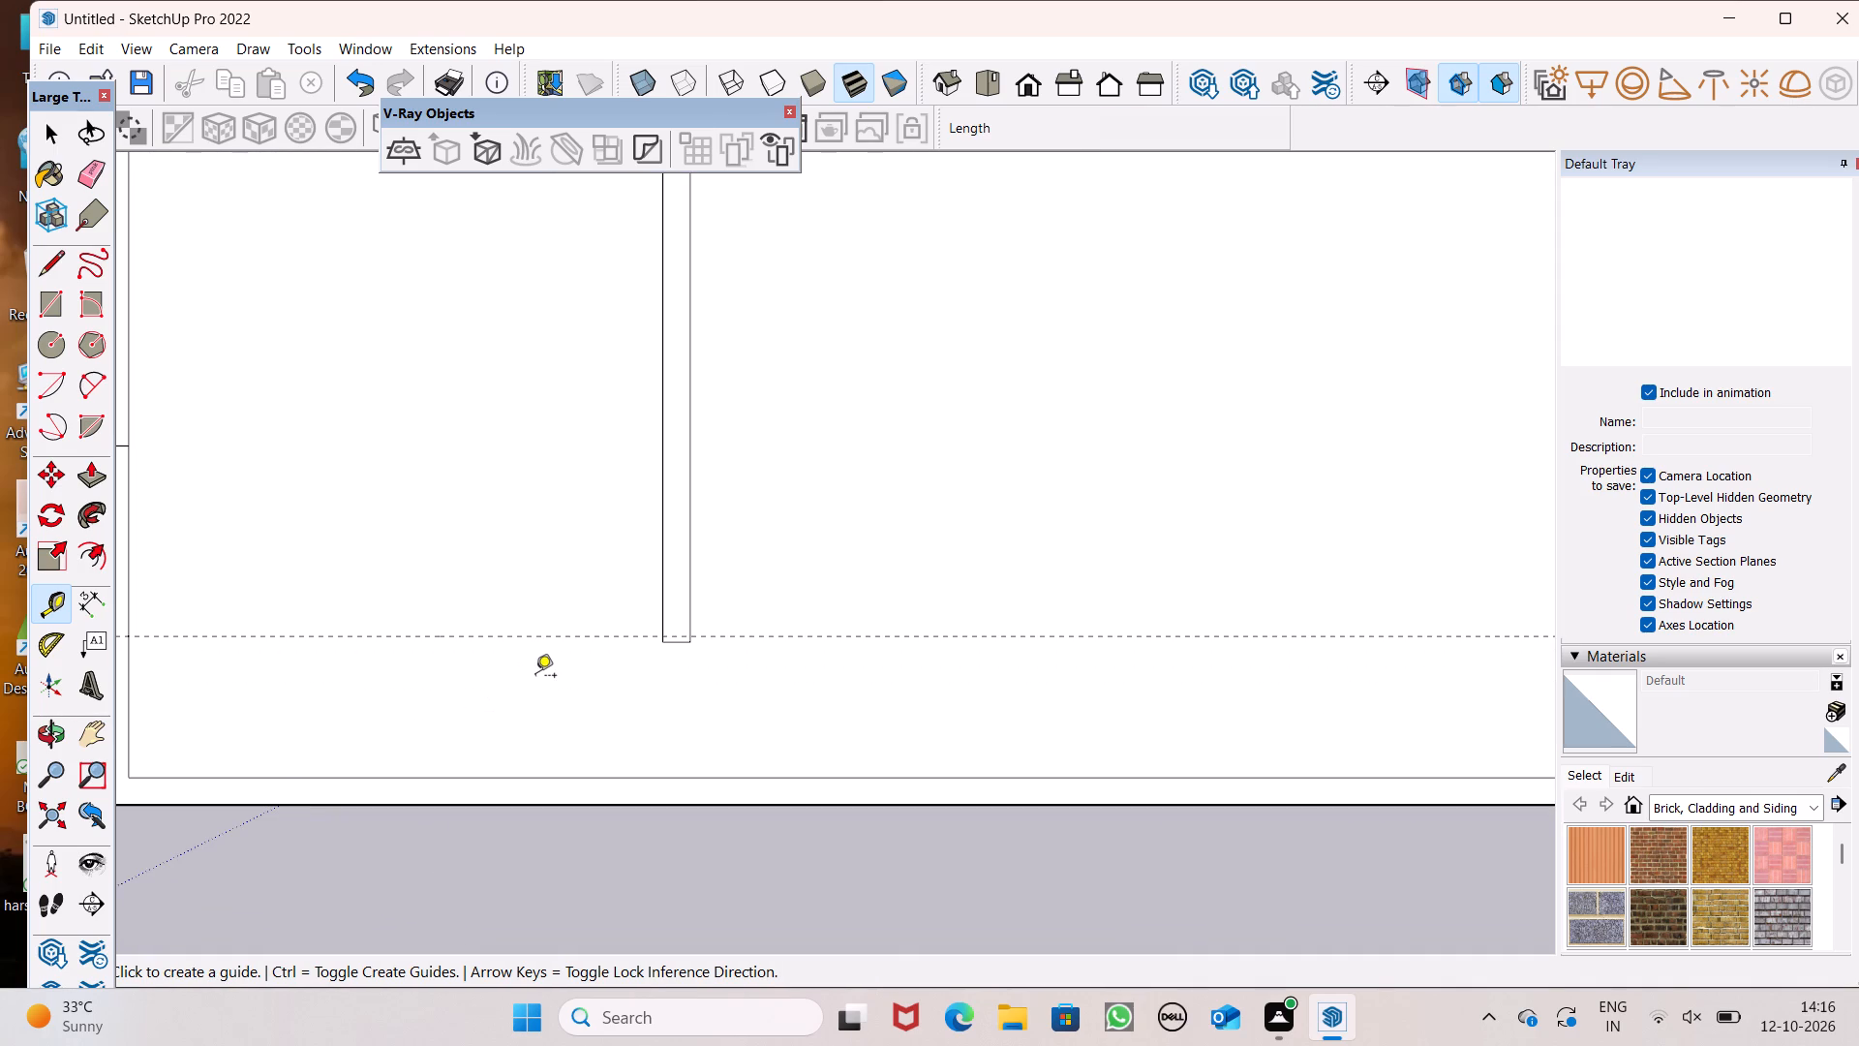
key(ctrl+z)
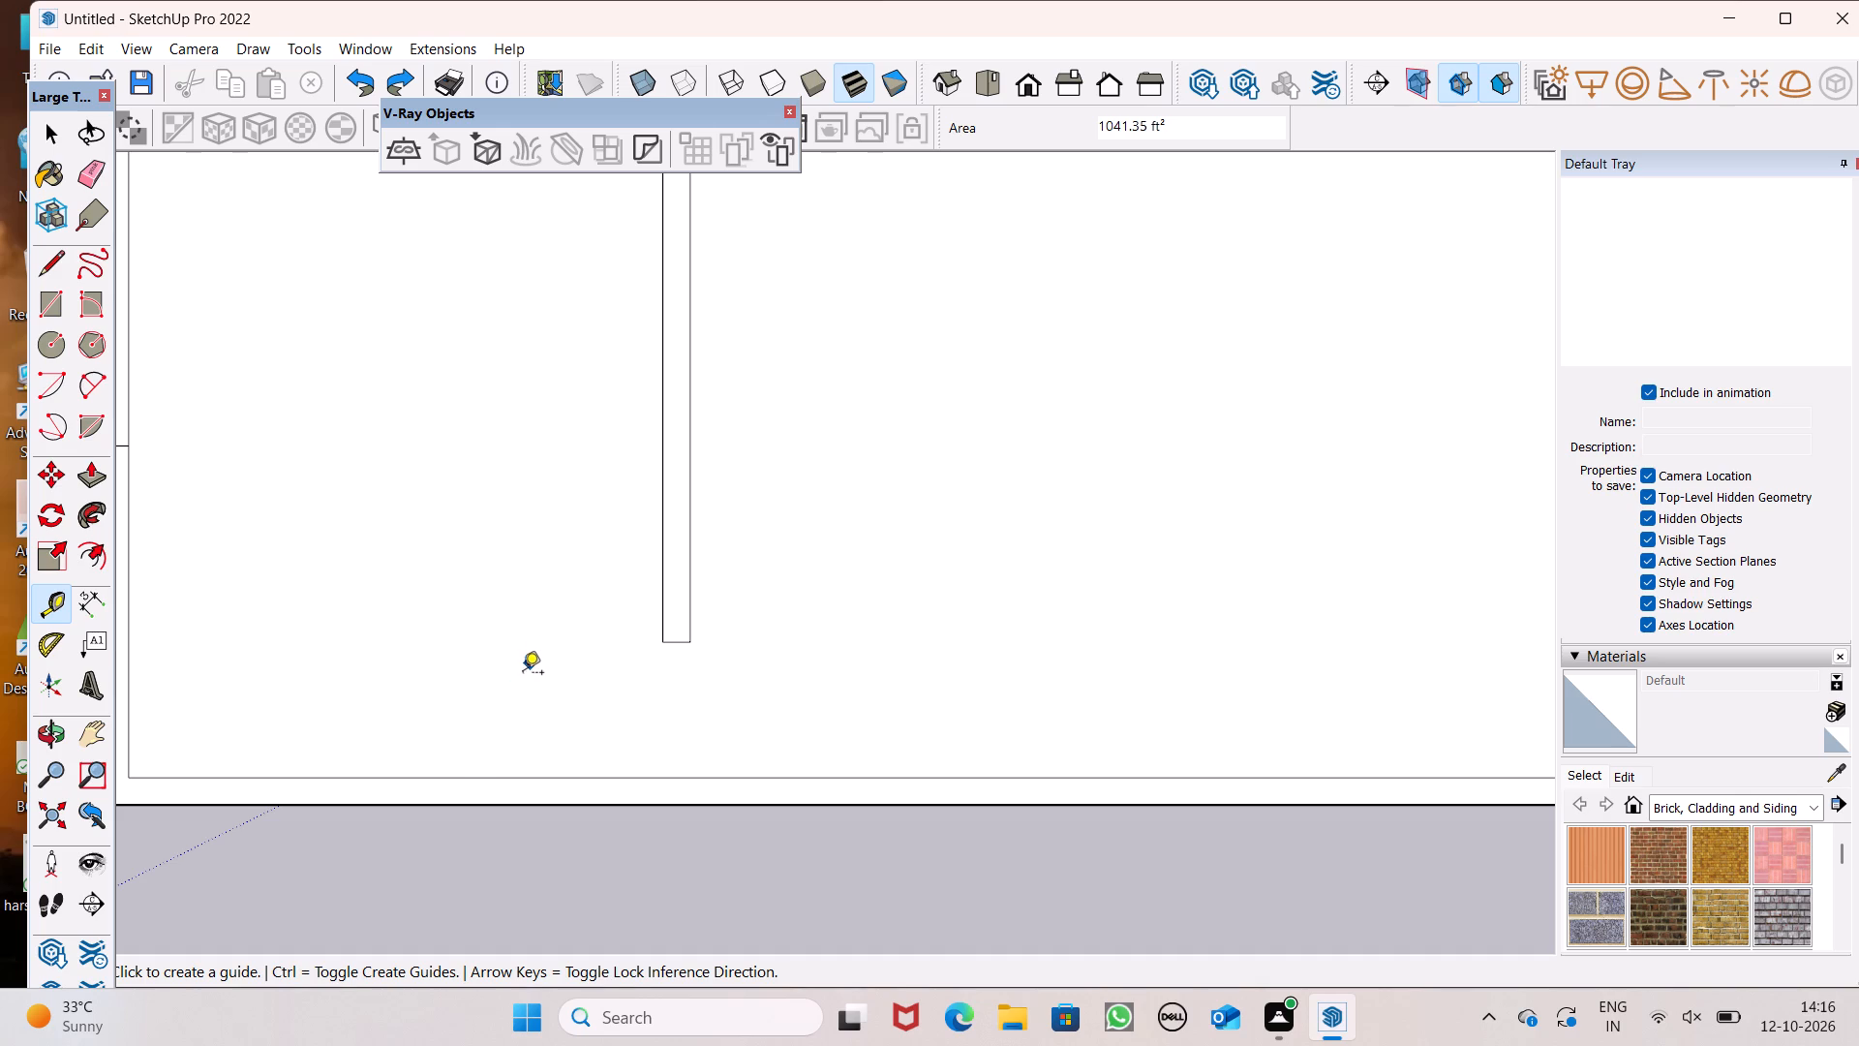
Place a horizontal guide about 3' 9 1/4" above the lower wall's inner edge, with a second guide 9" above it.
click(464, 775)
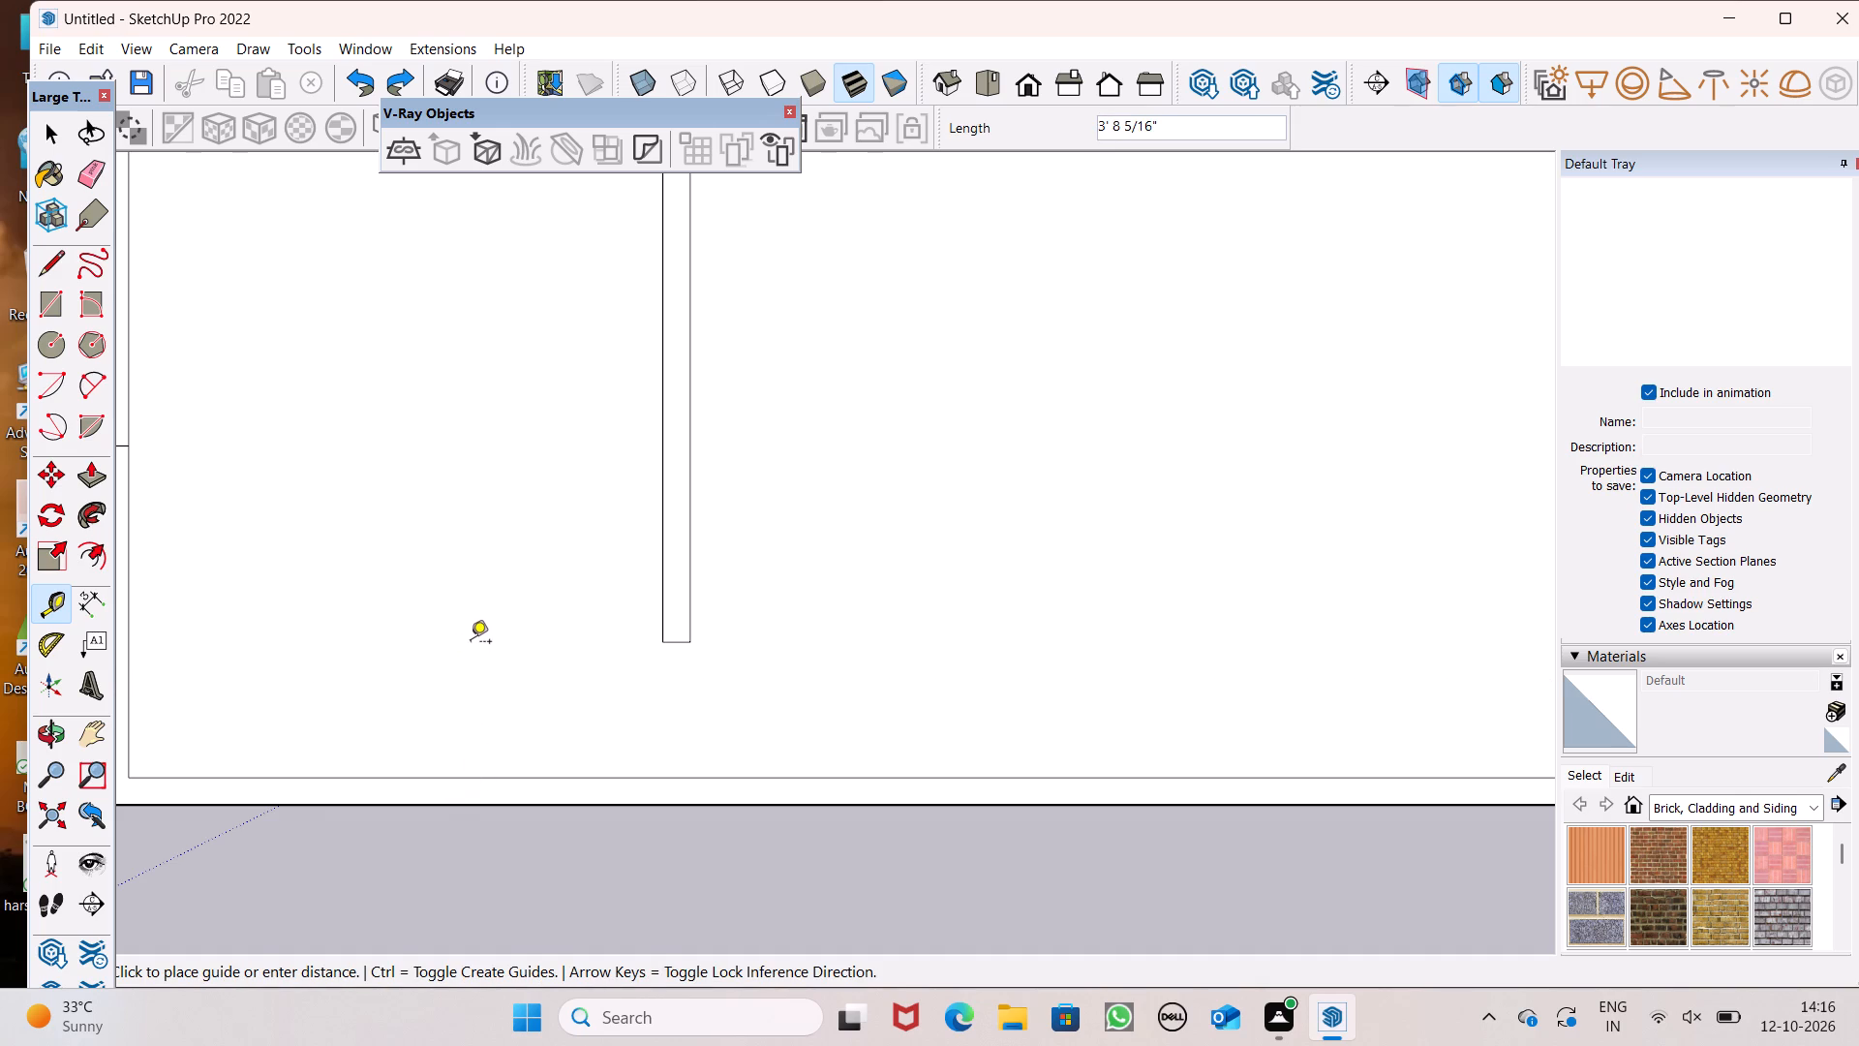
click(472, 640)
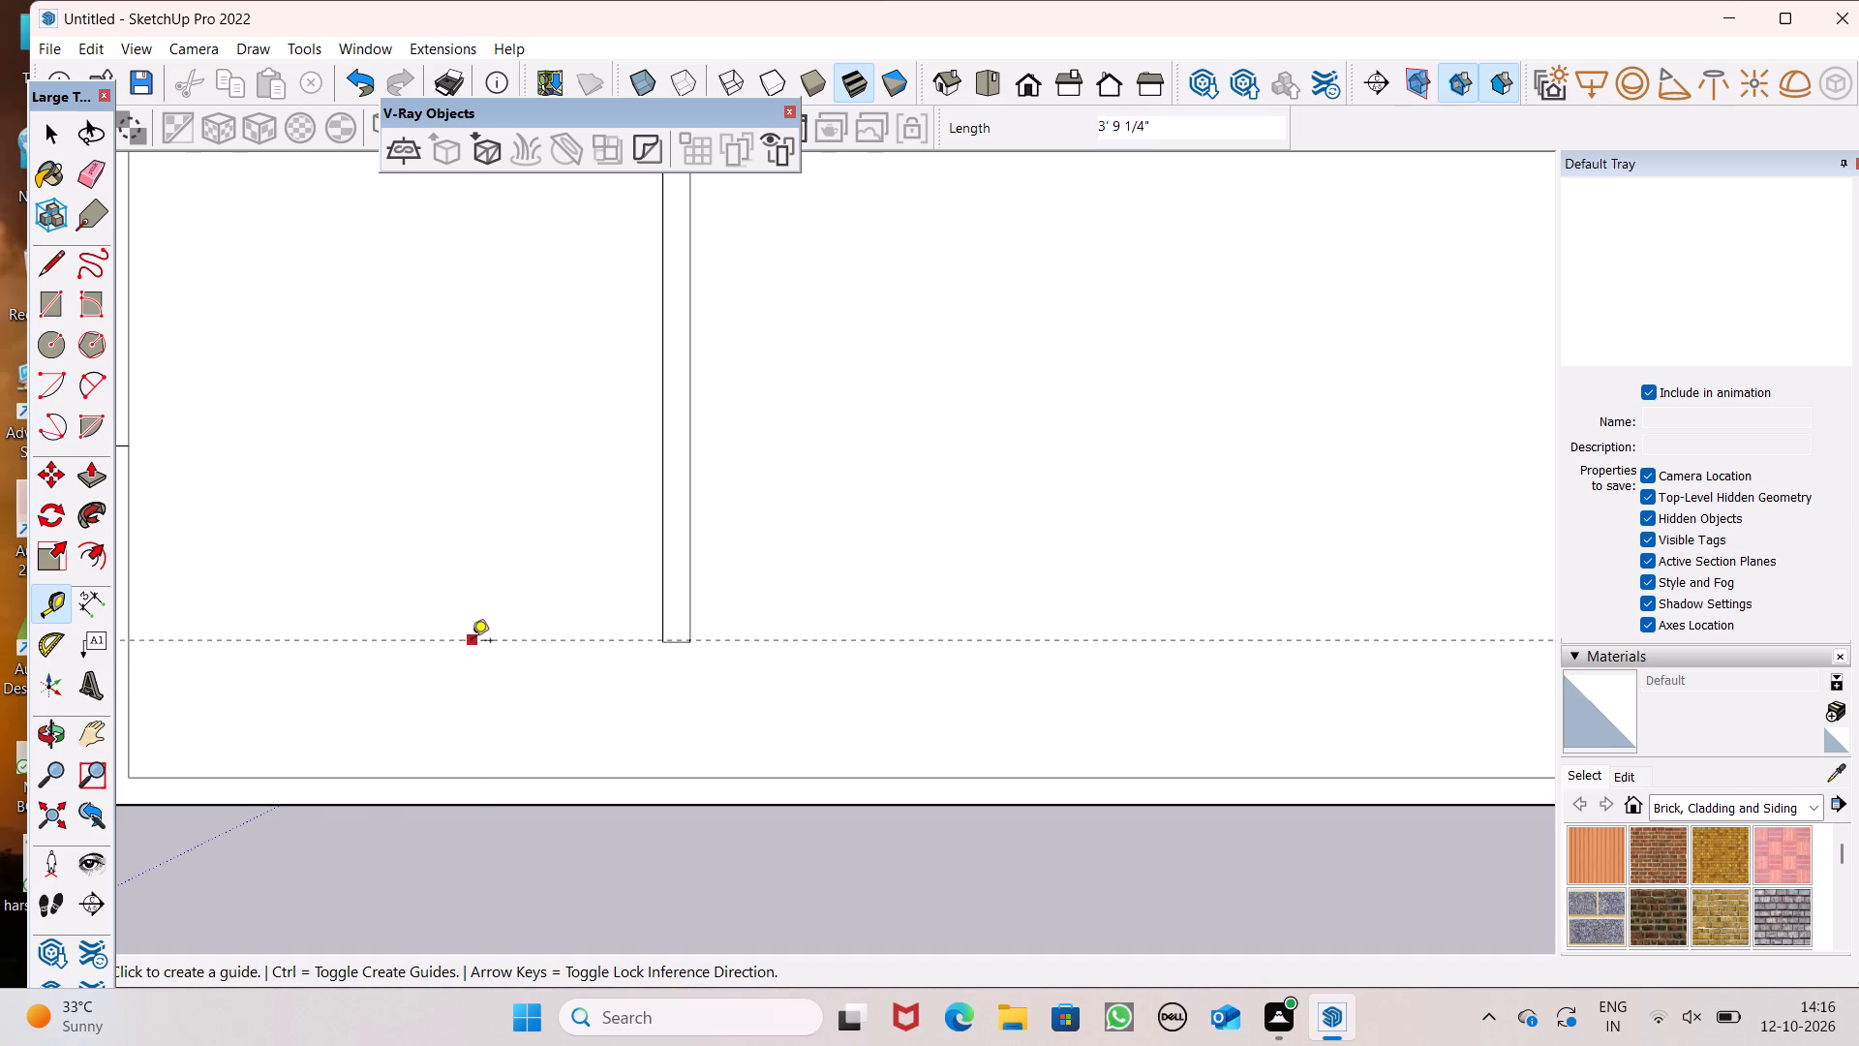
click(470, 646)
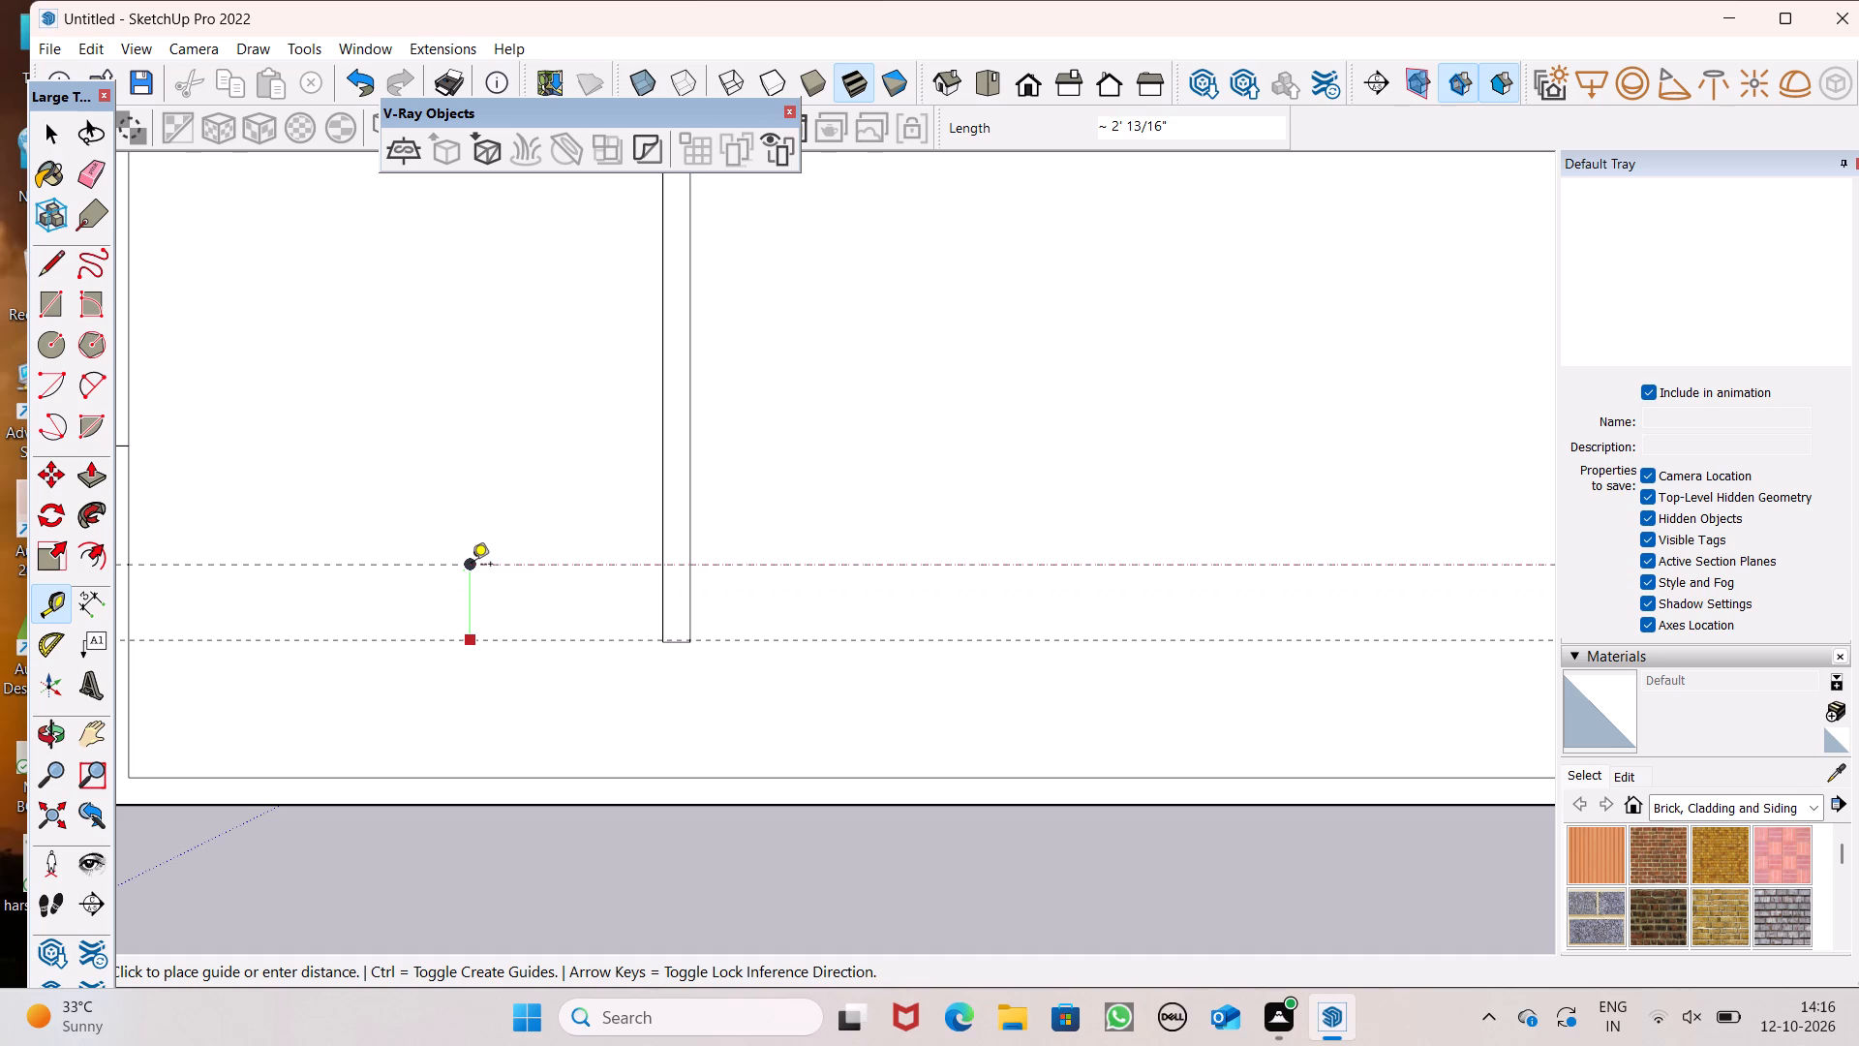
text(9")
key(Return)
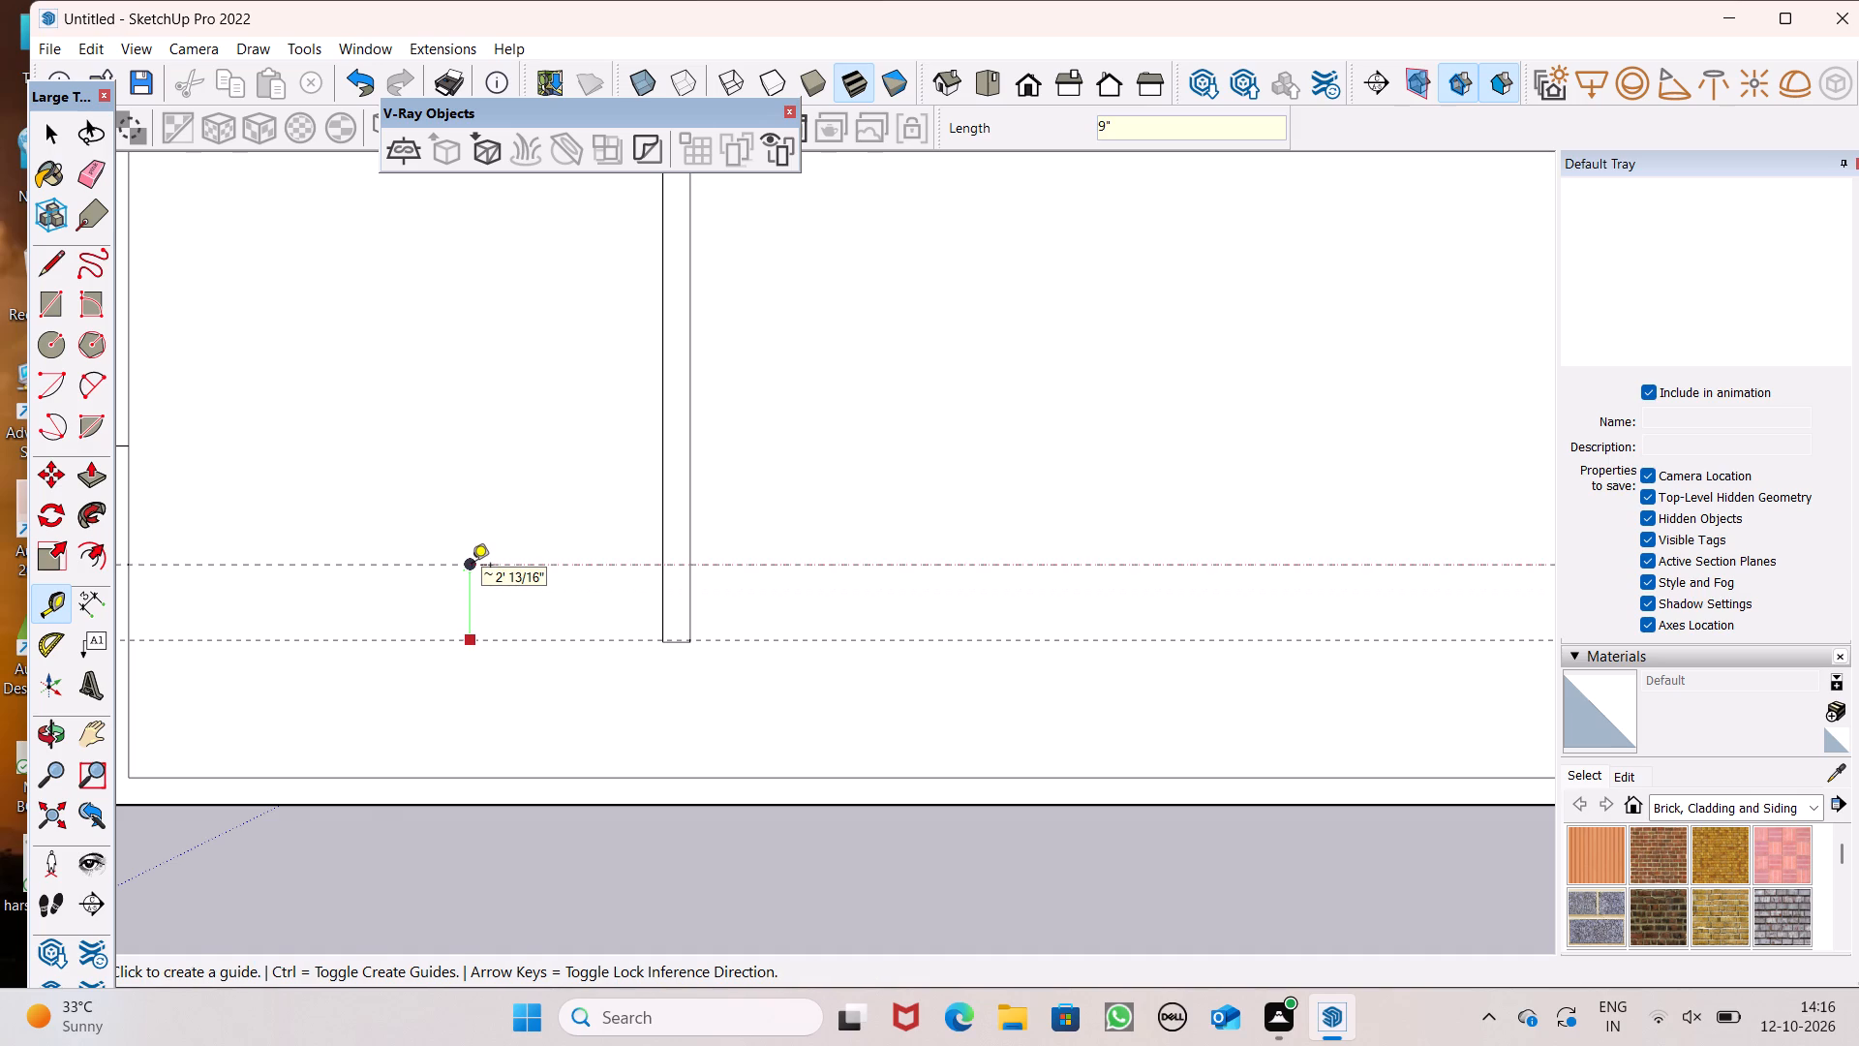
key(space)
Draw a partition rectangle about 15' 5" by 9 11/16" from the vertical partition's lower end to the left wall's inner edge.
scroll(109, 779, down, 6)
scroll(696, 631, down, 2)
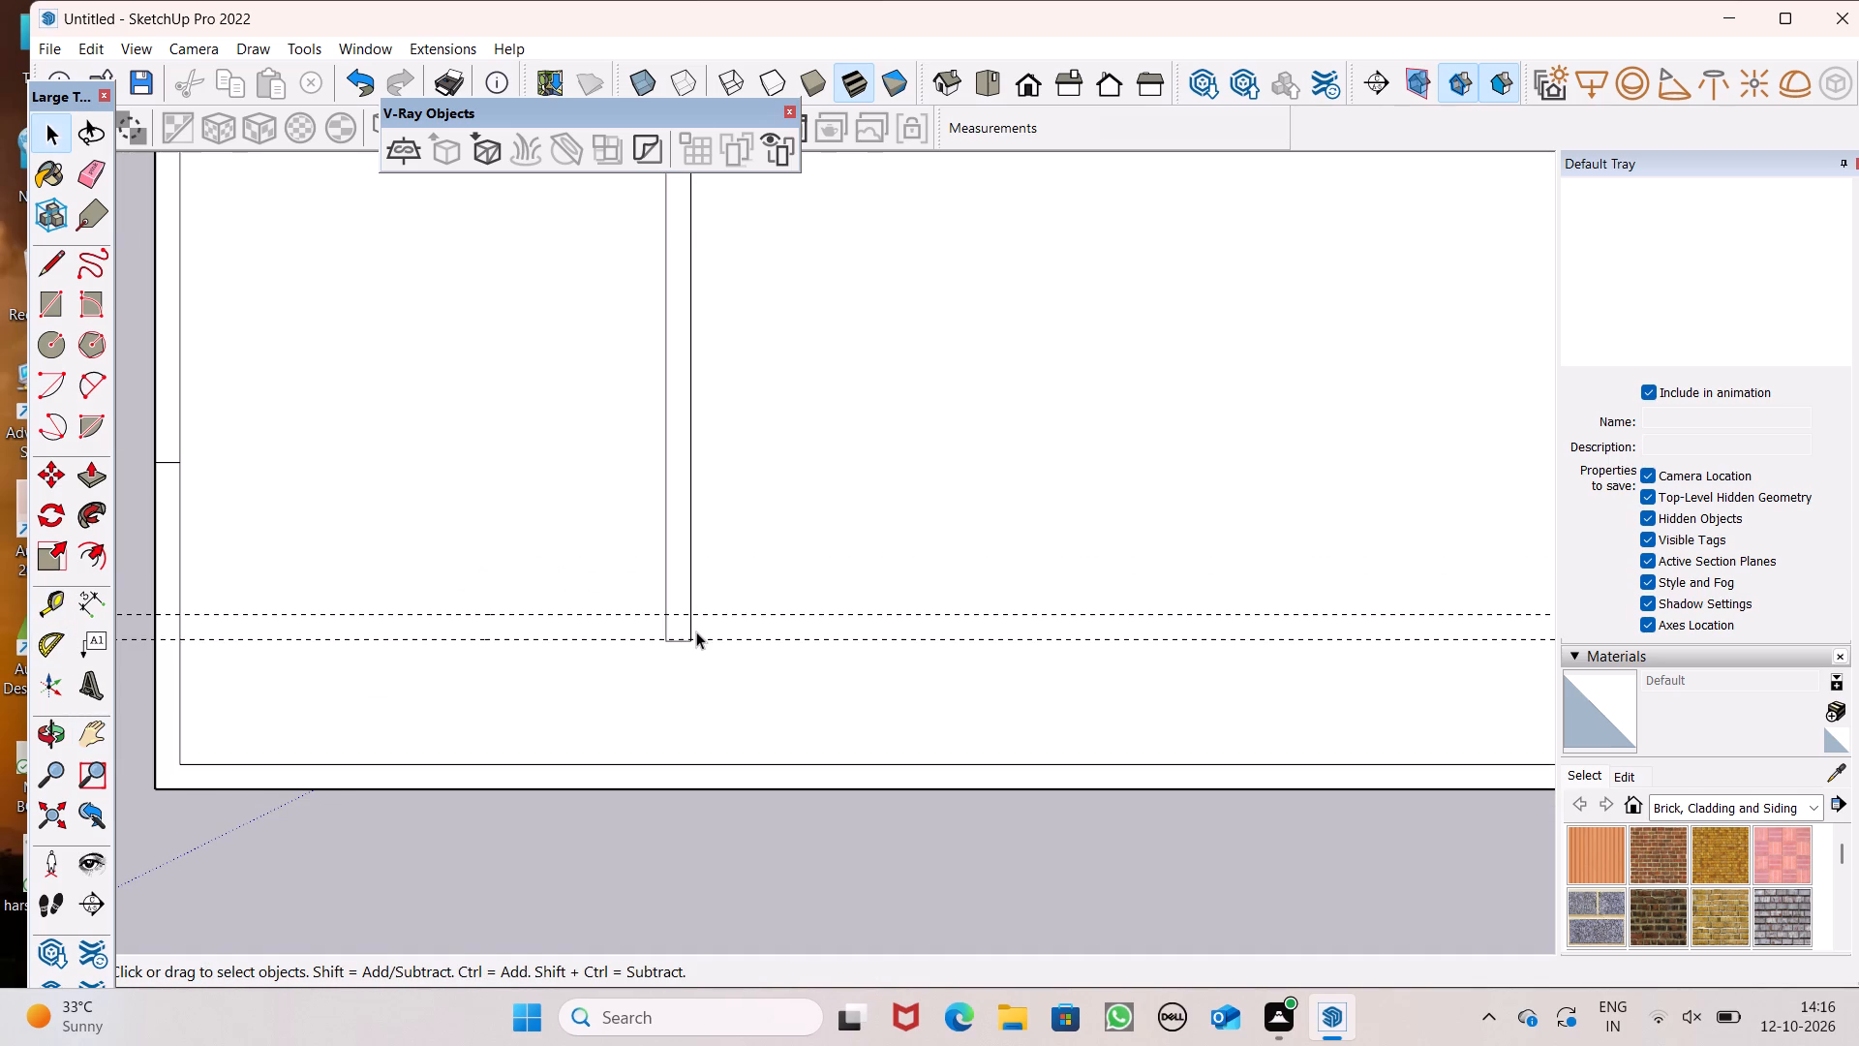
click(84, 189)
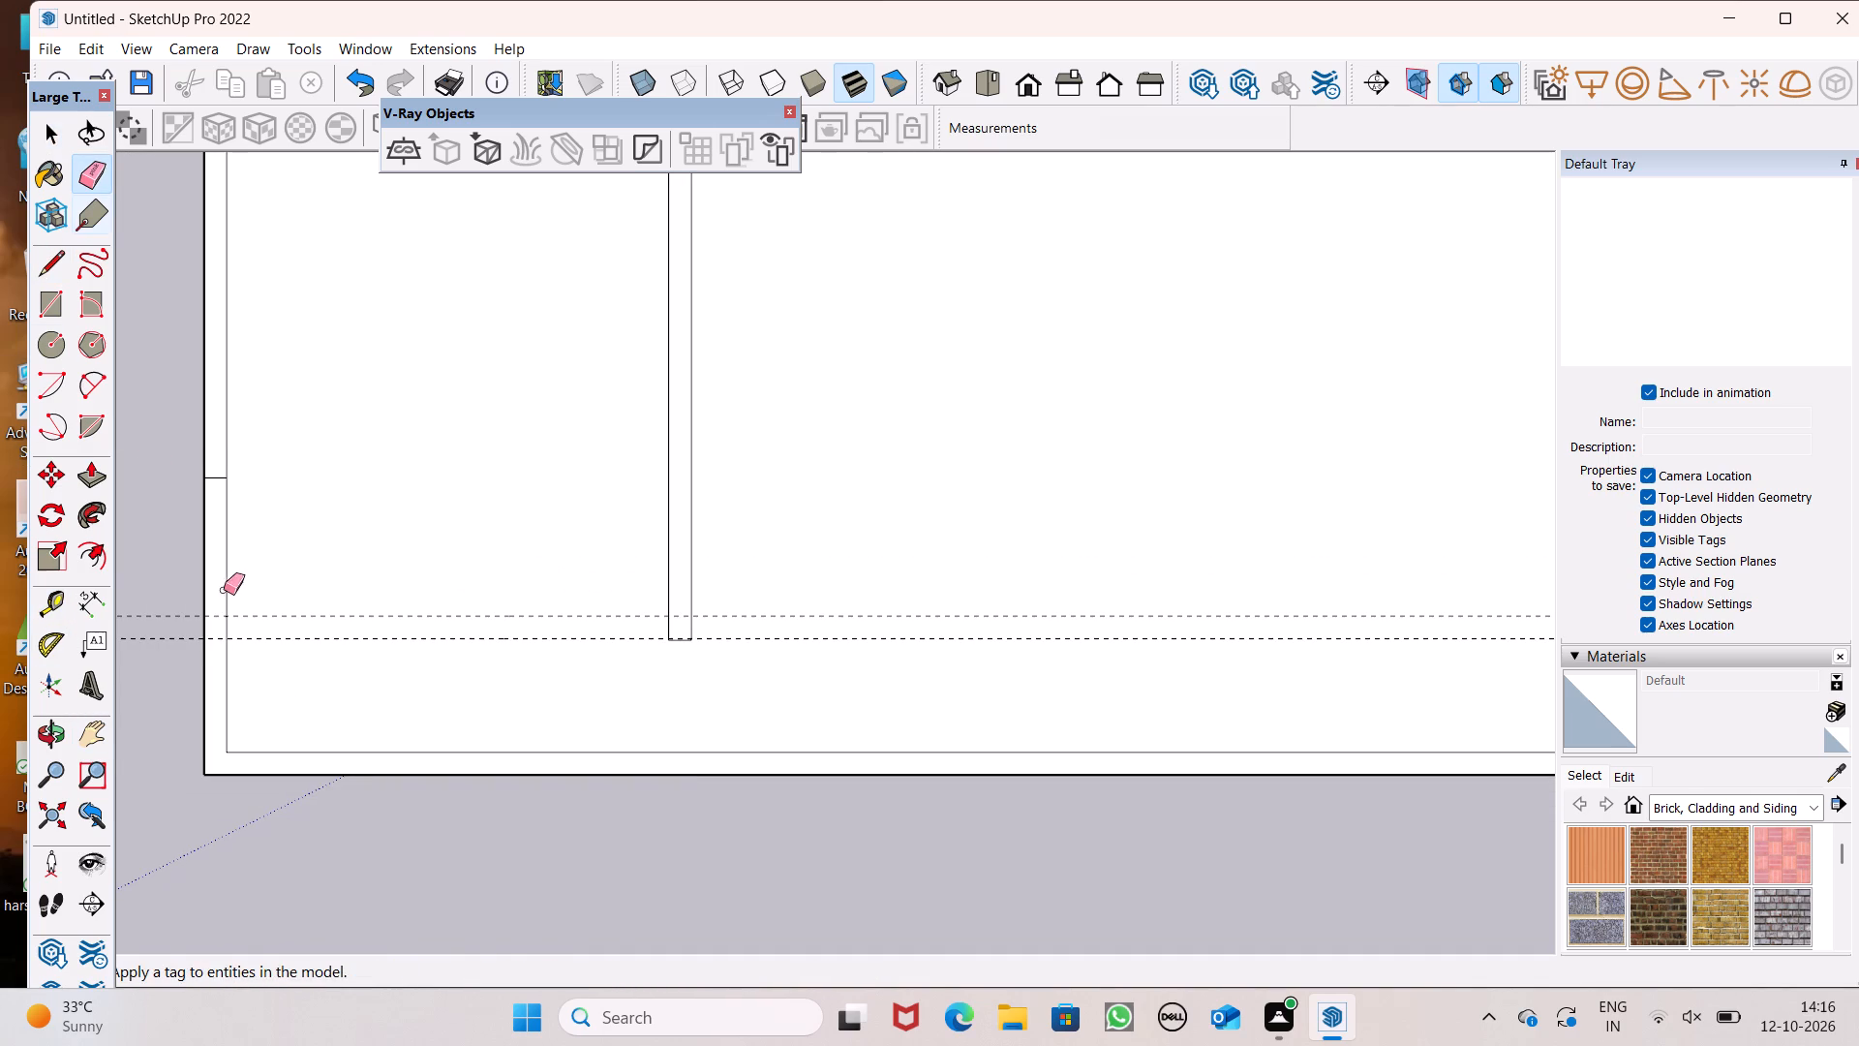
click(46, 311)
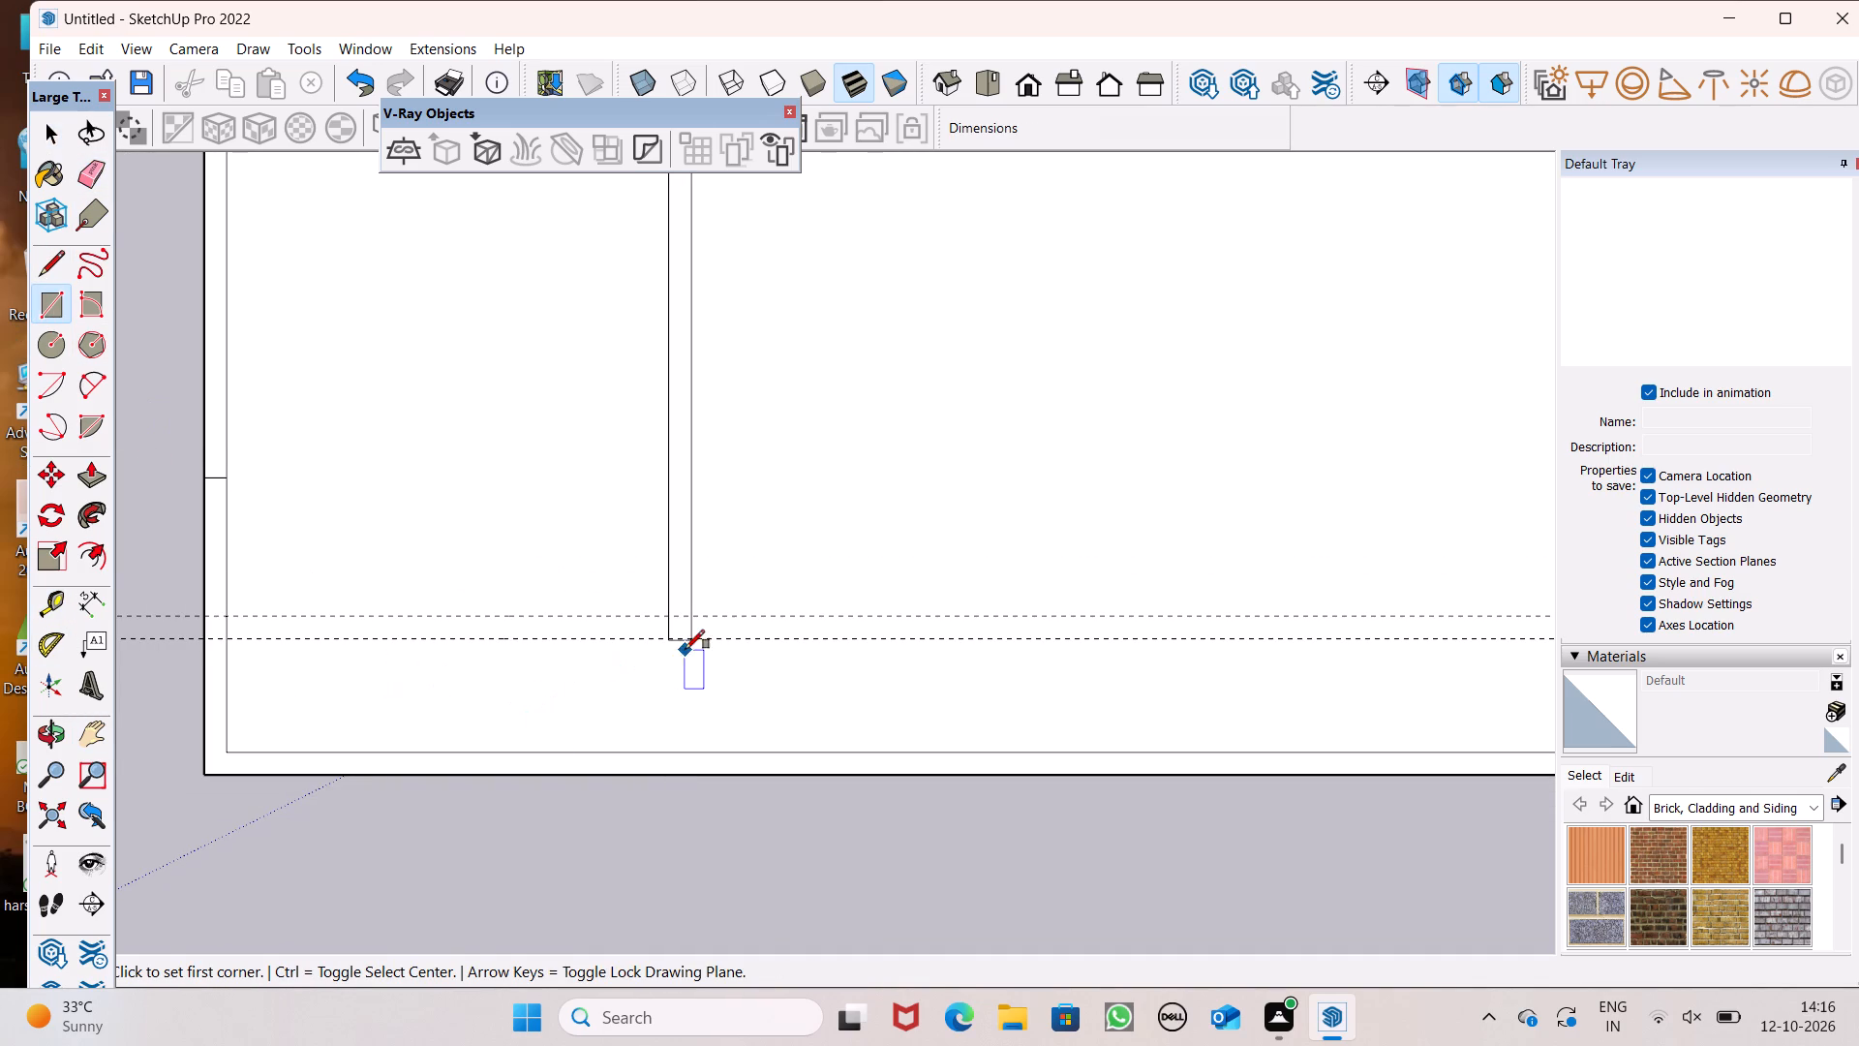
click(691, 640)
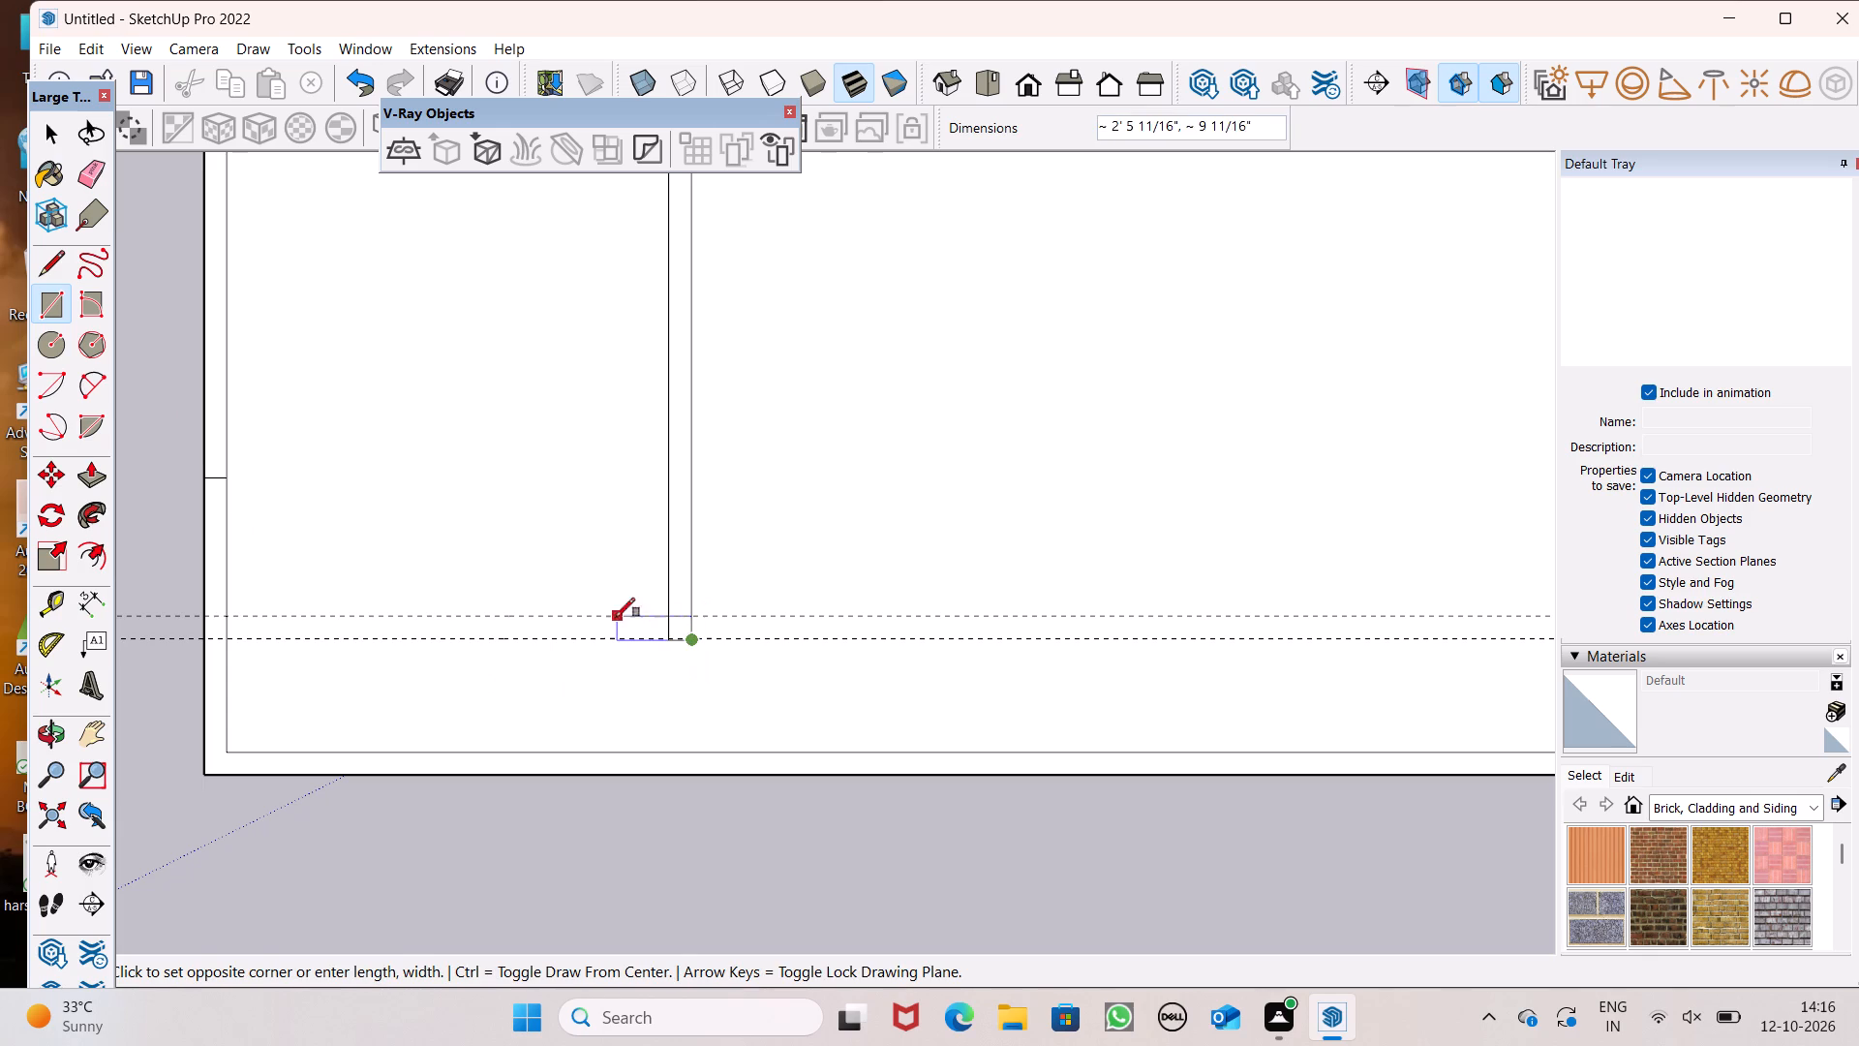
click(237, 611)
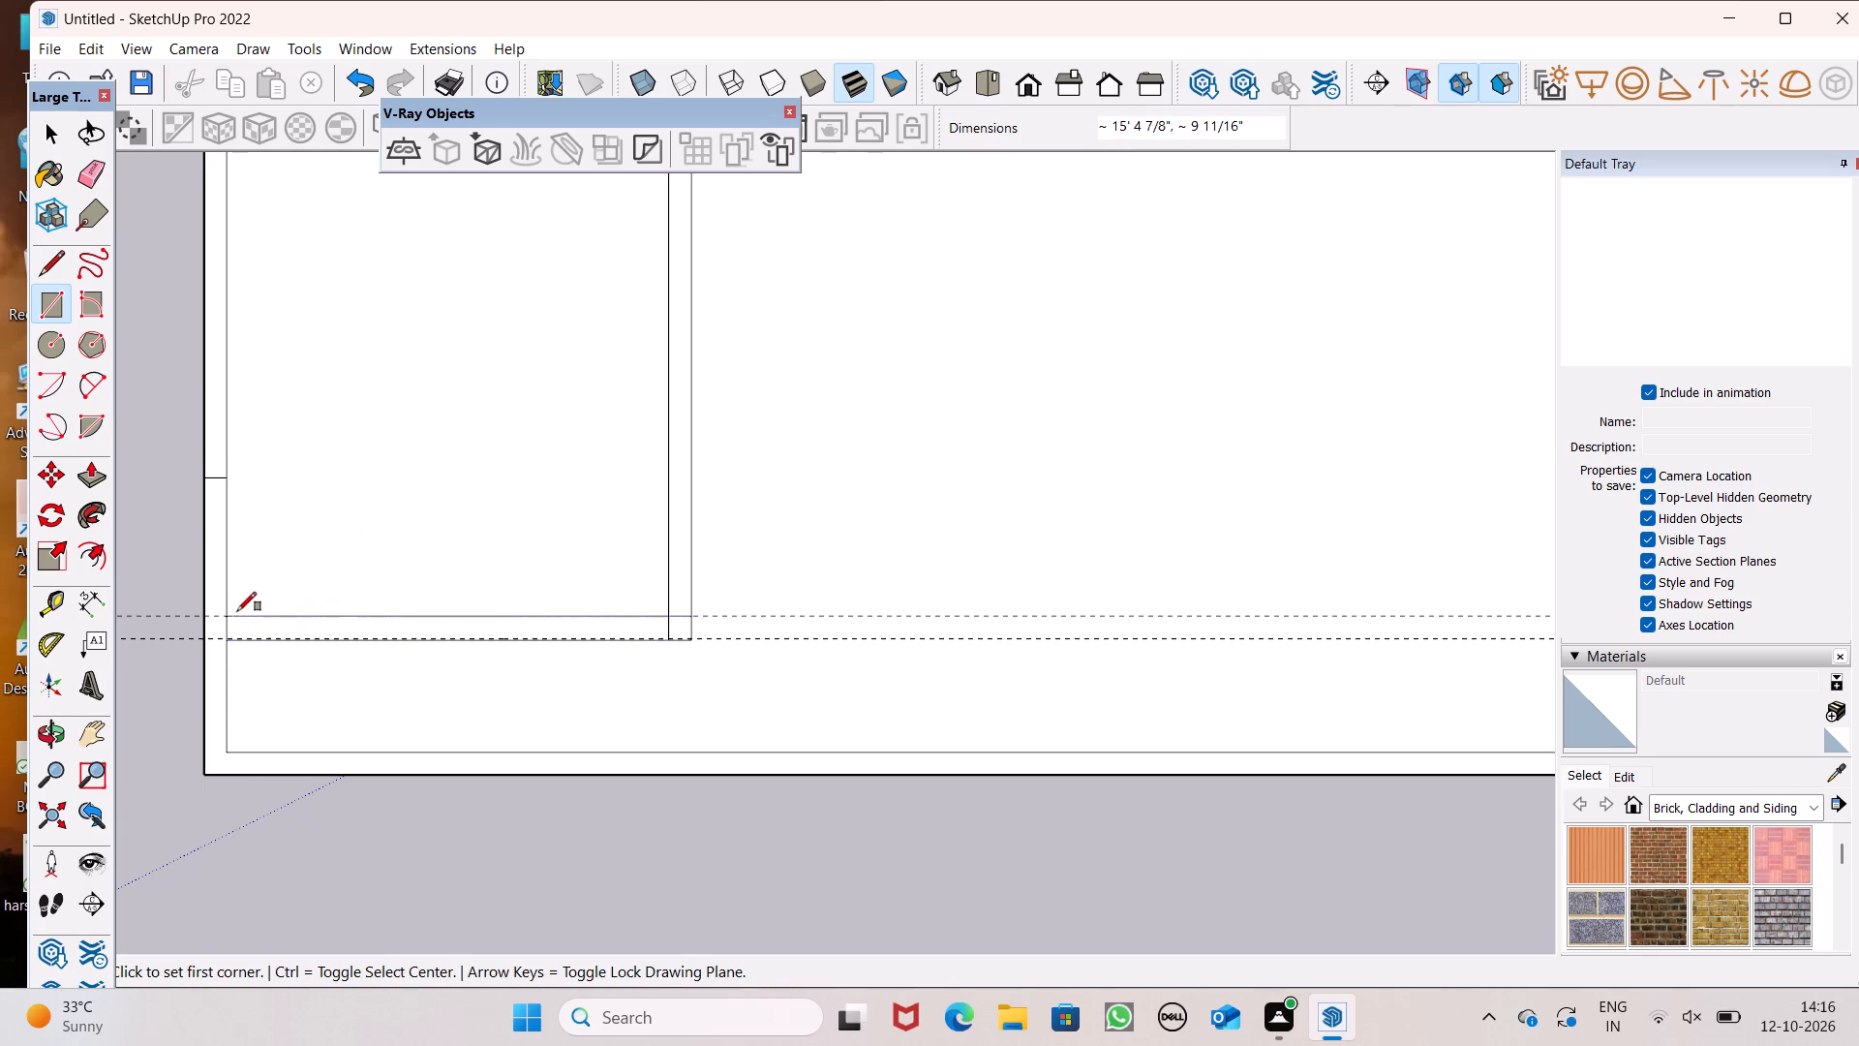
key(space)
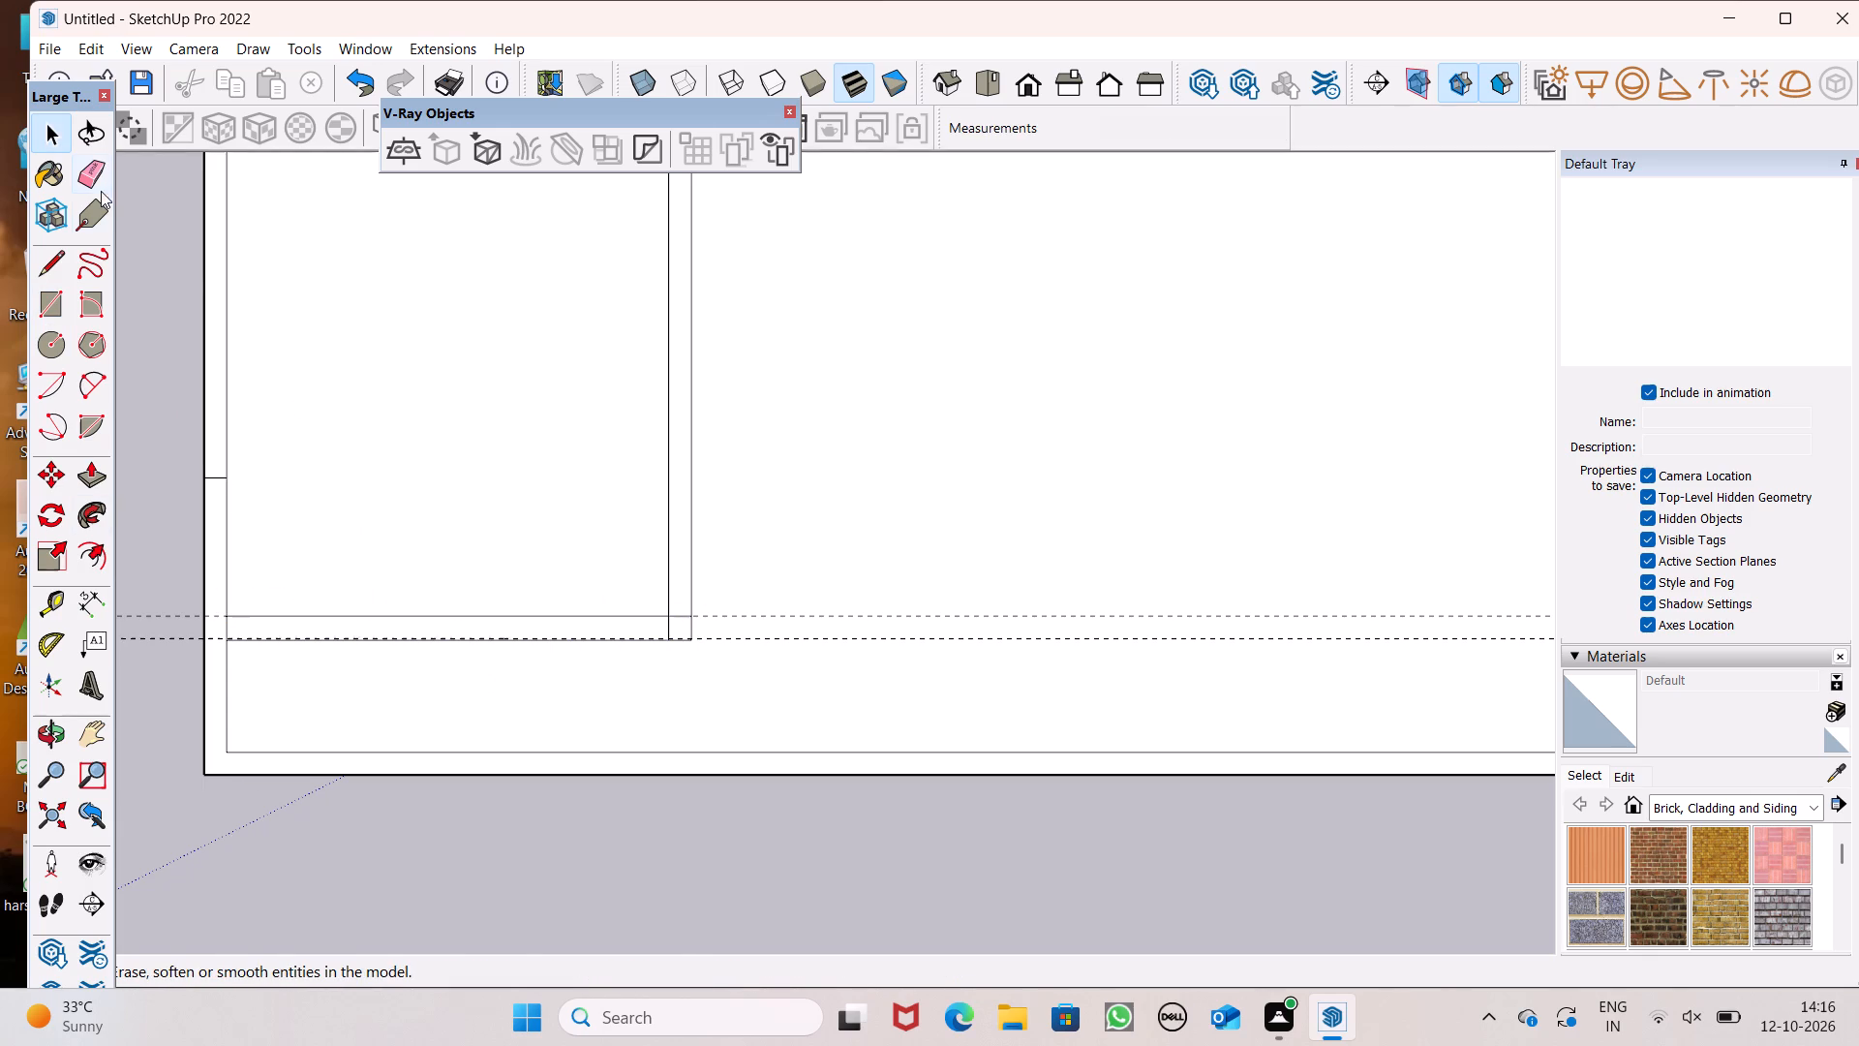
Erase both horizontal guides and the overlapping edges at the corner where the new partition meets the vertical one.
click(100, 171)
drag(993, 603, 979, 650)
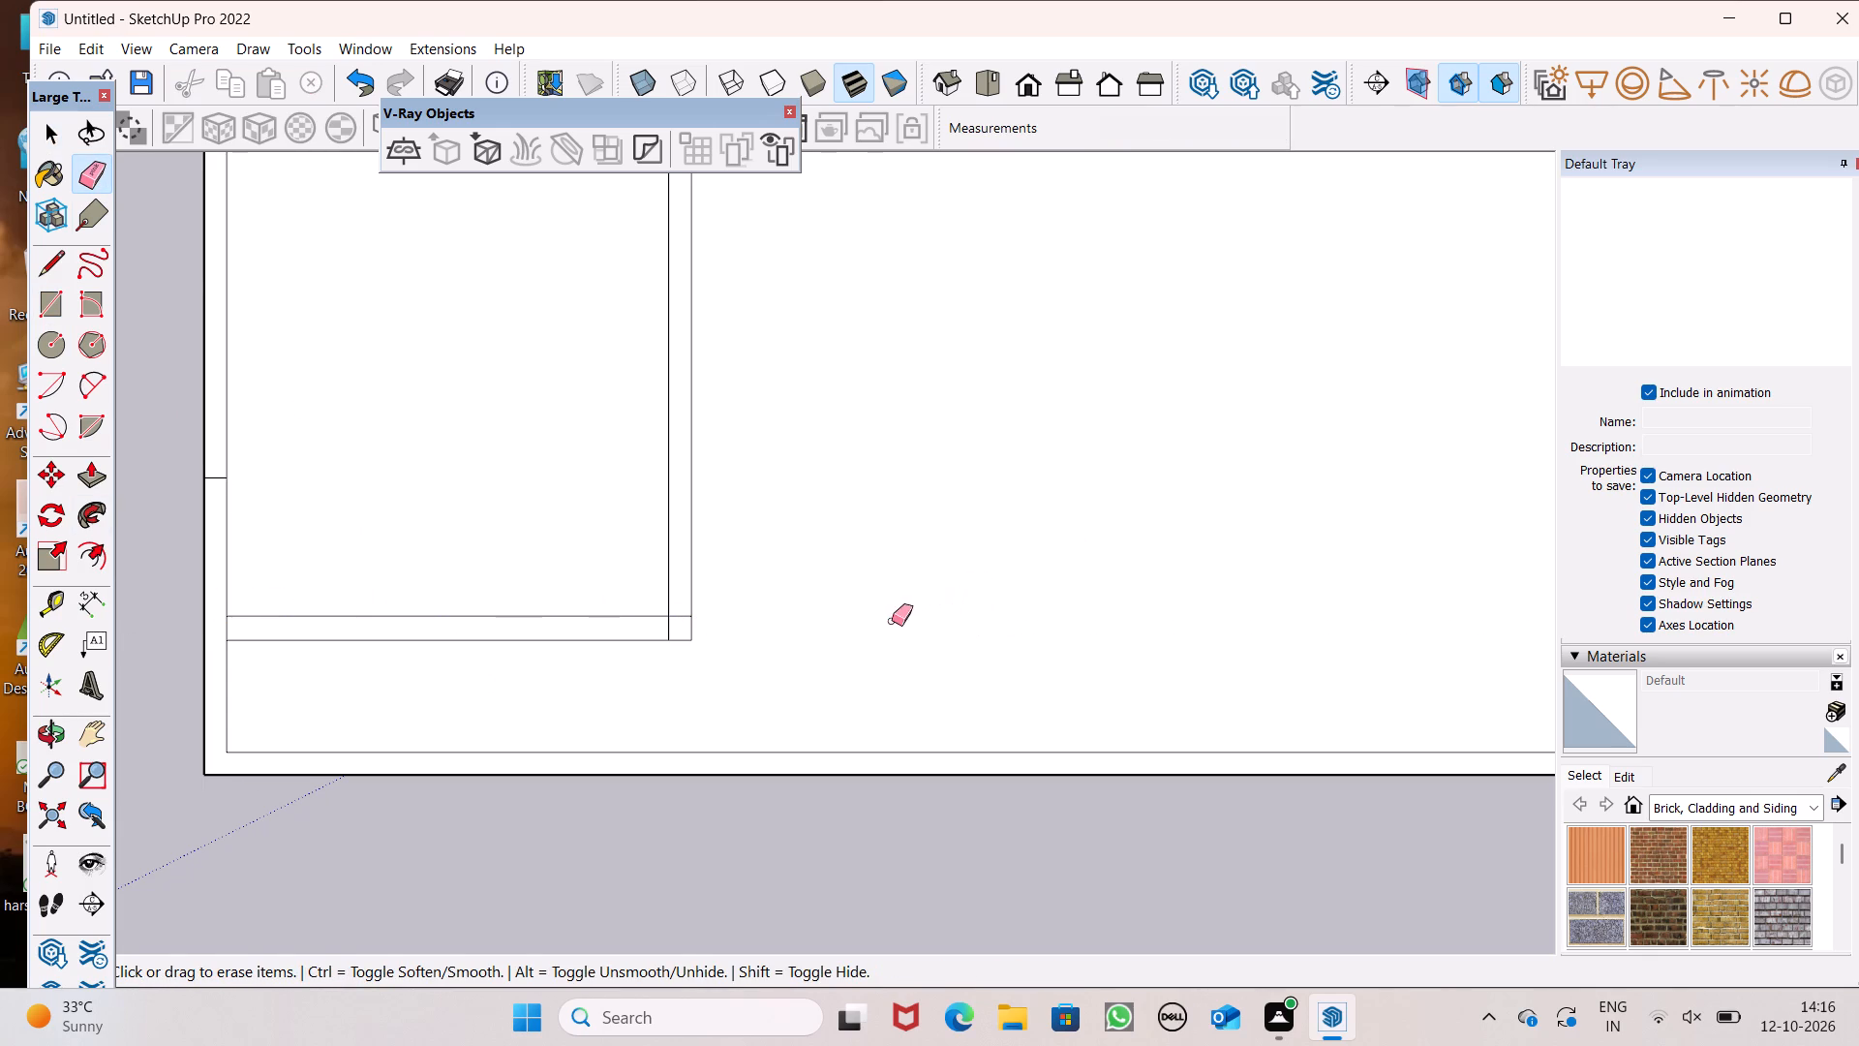
scroll(648, 660, up, 5)
click(675, 605)
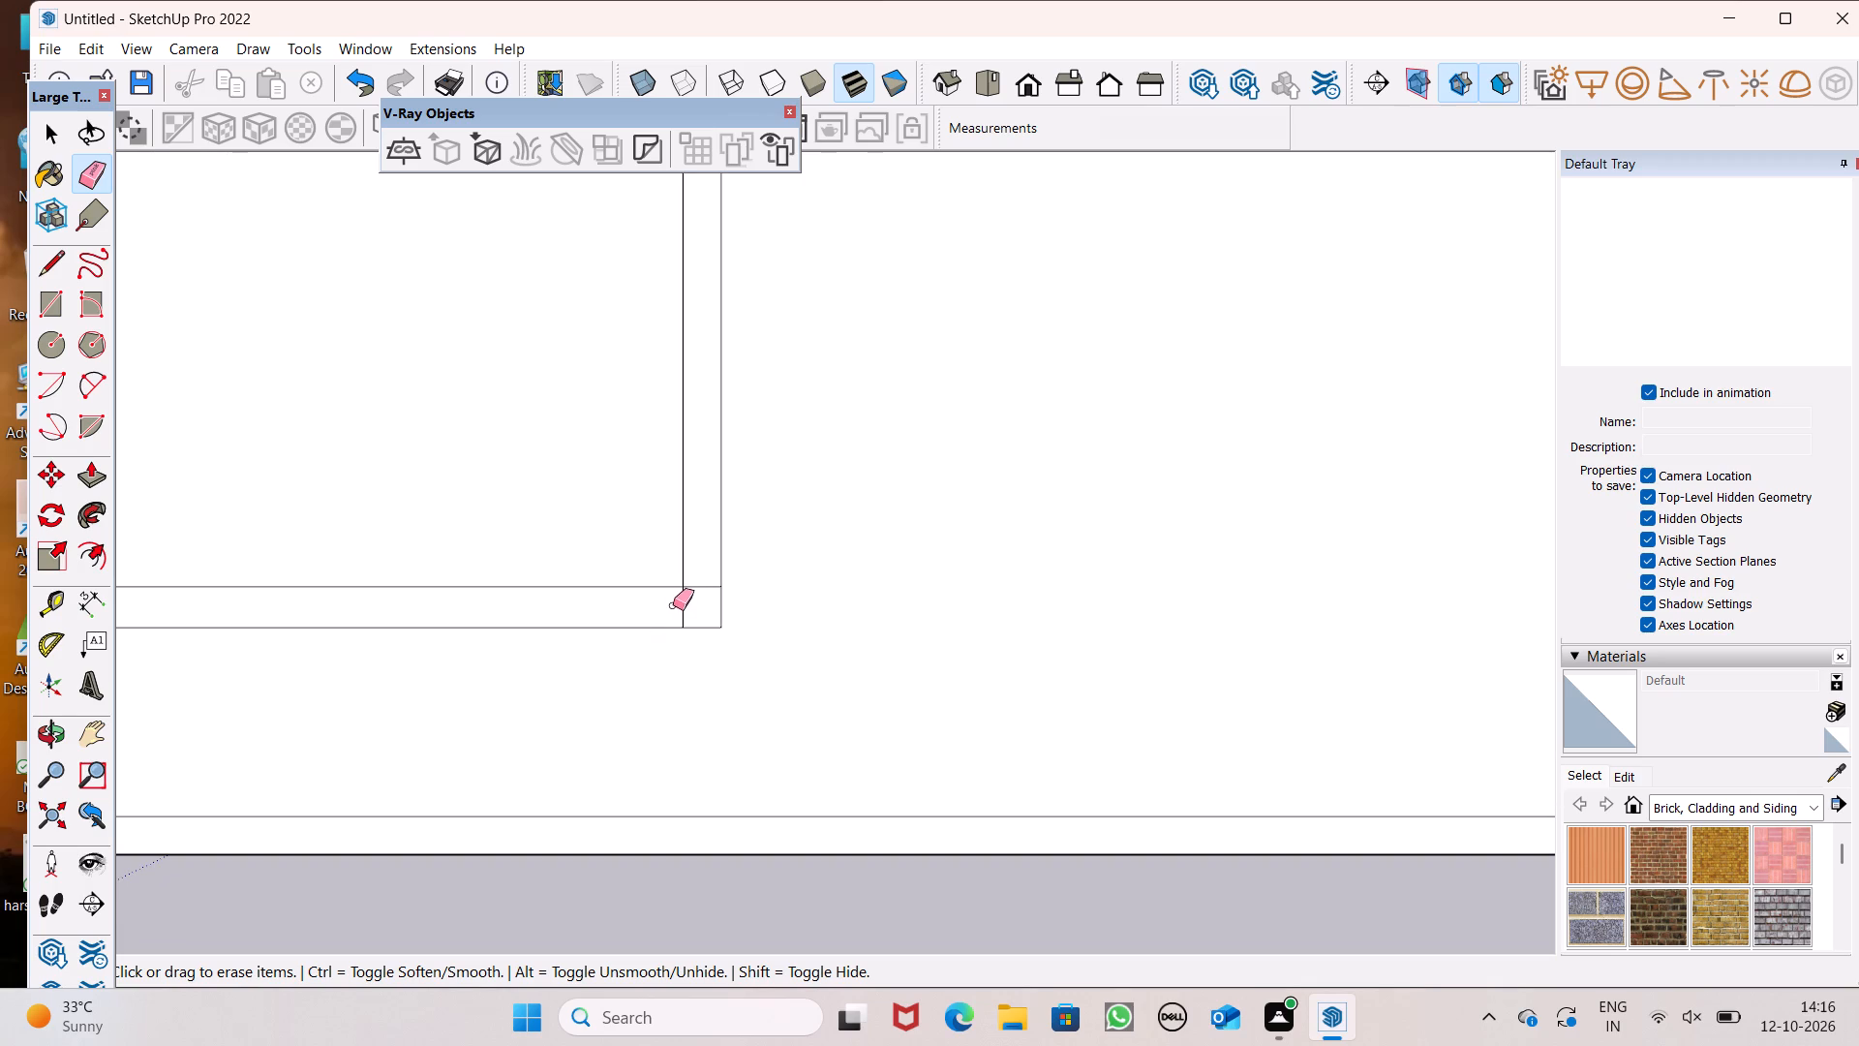
drag(655, 607, 690, 599)
drag(692, 596, 693, 582)
key(space)
Erase the short edge crossing the left outer wall beside the lower room, keeping the wall's outer edge.
scroll(727, 698, down, 6)
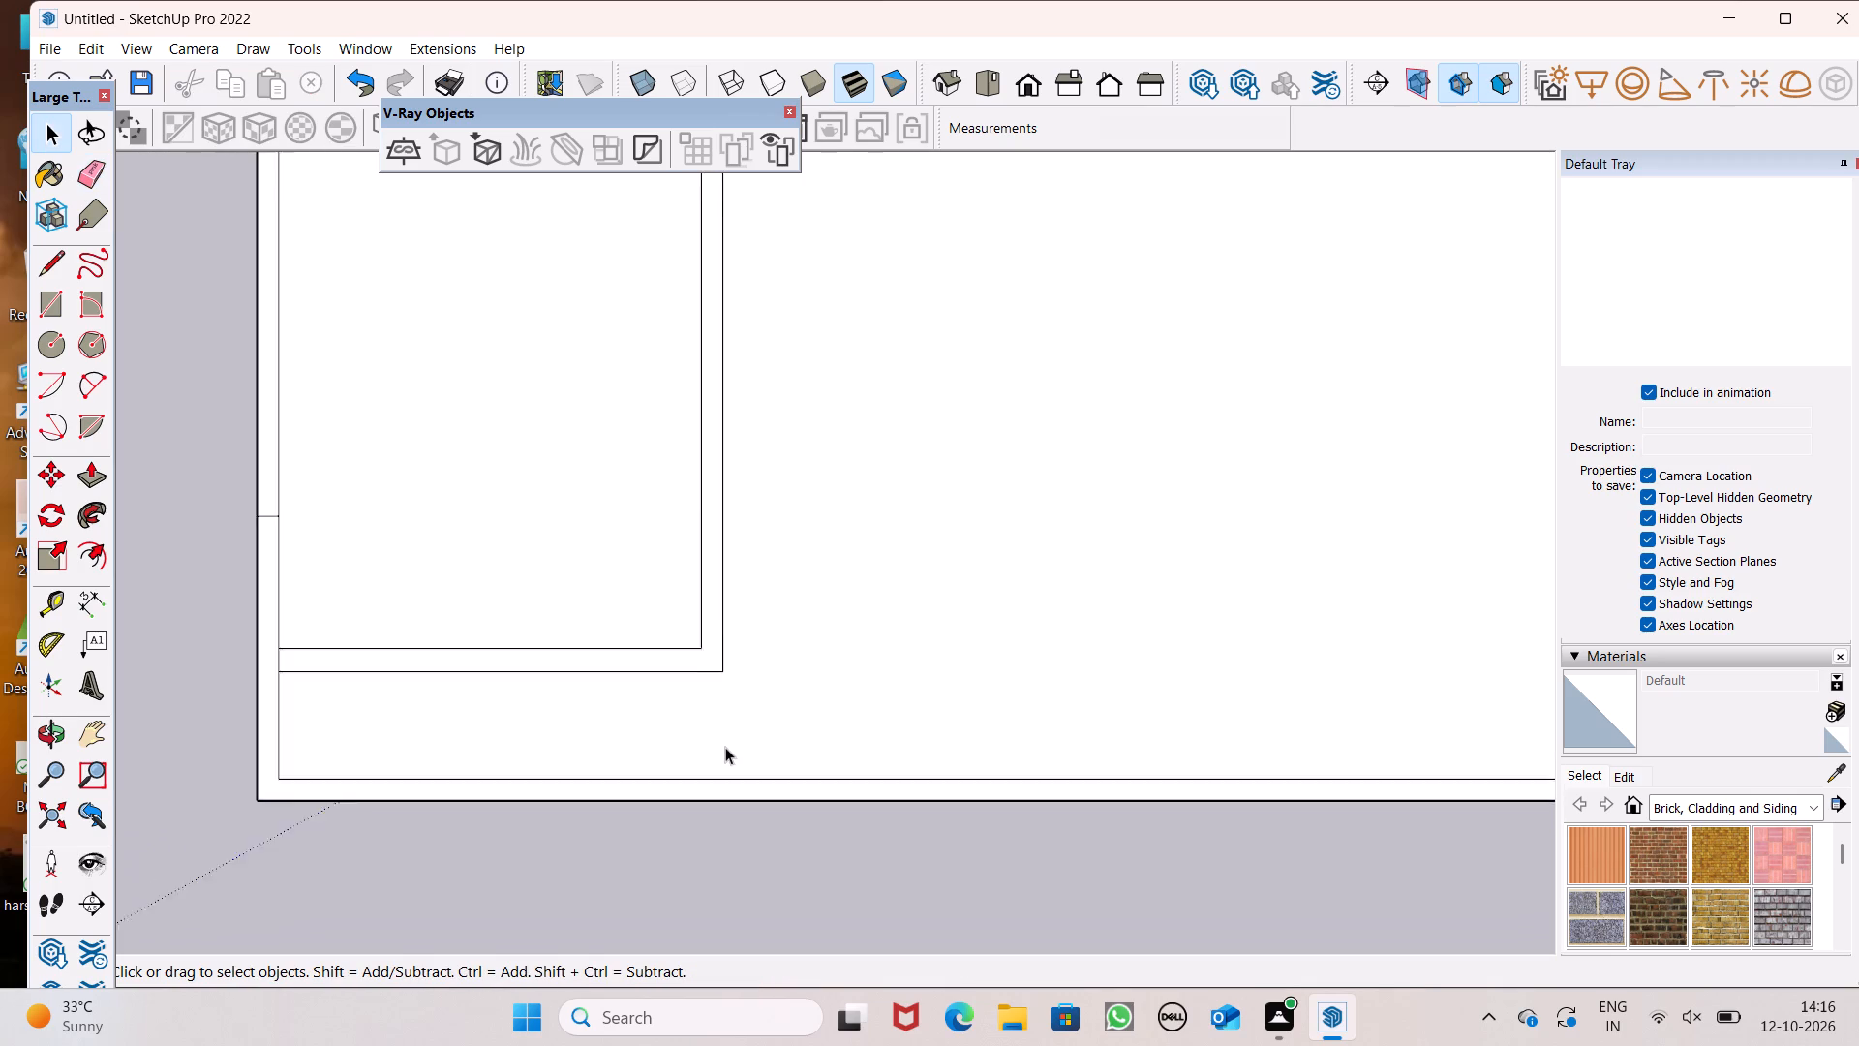
scroll(725, 747, down, 2)
scroll(750, 846, down, 3)
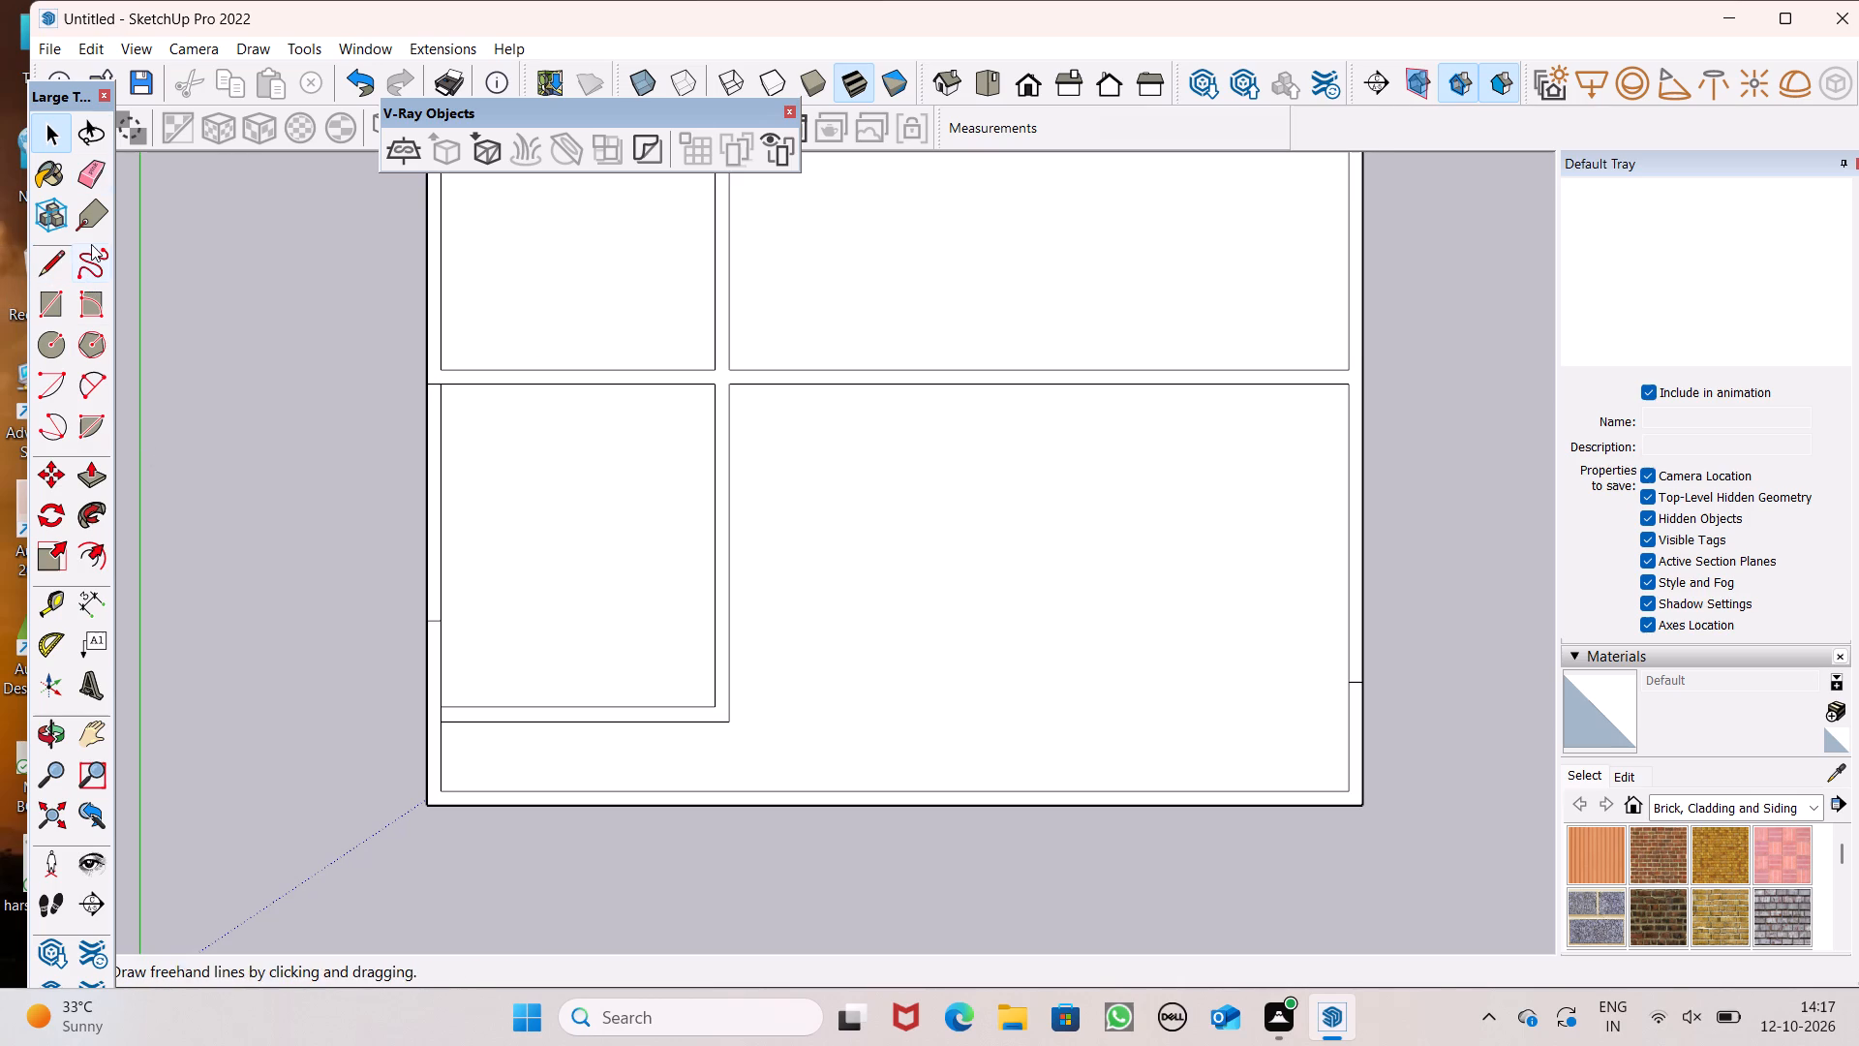
click(86, 164)
scroll(475, 691, up, 7)
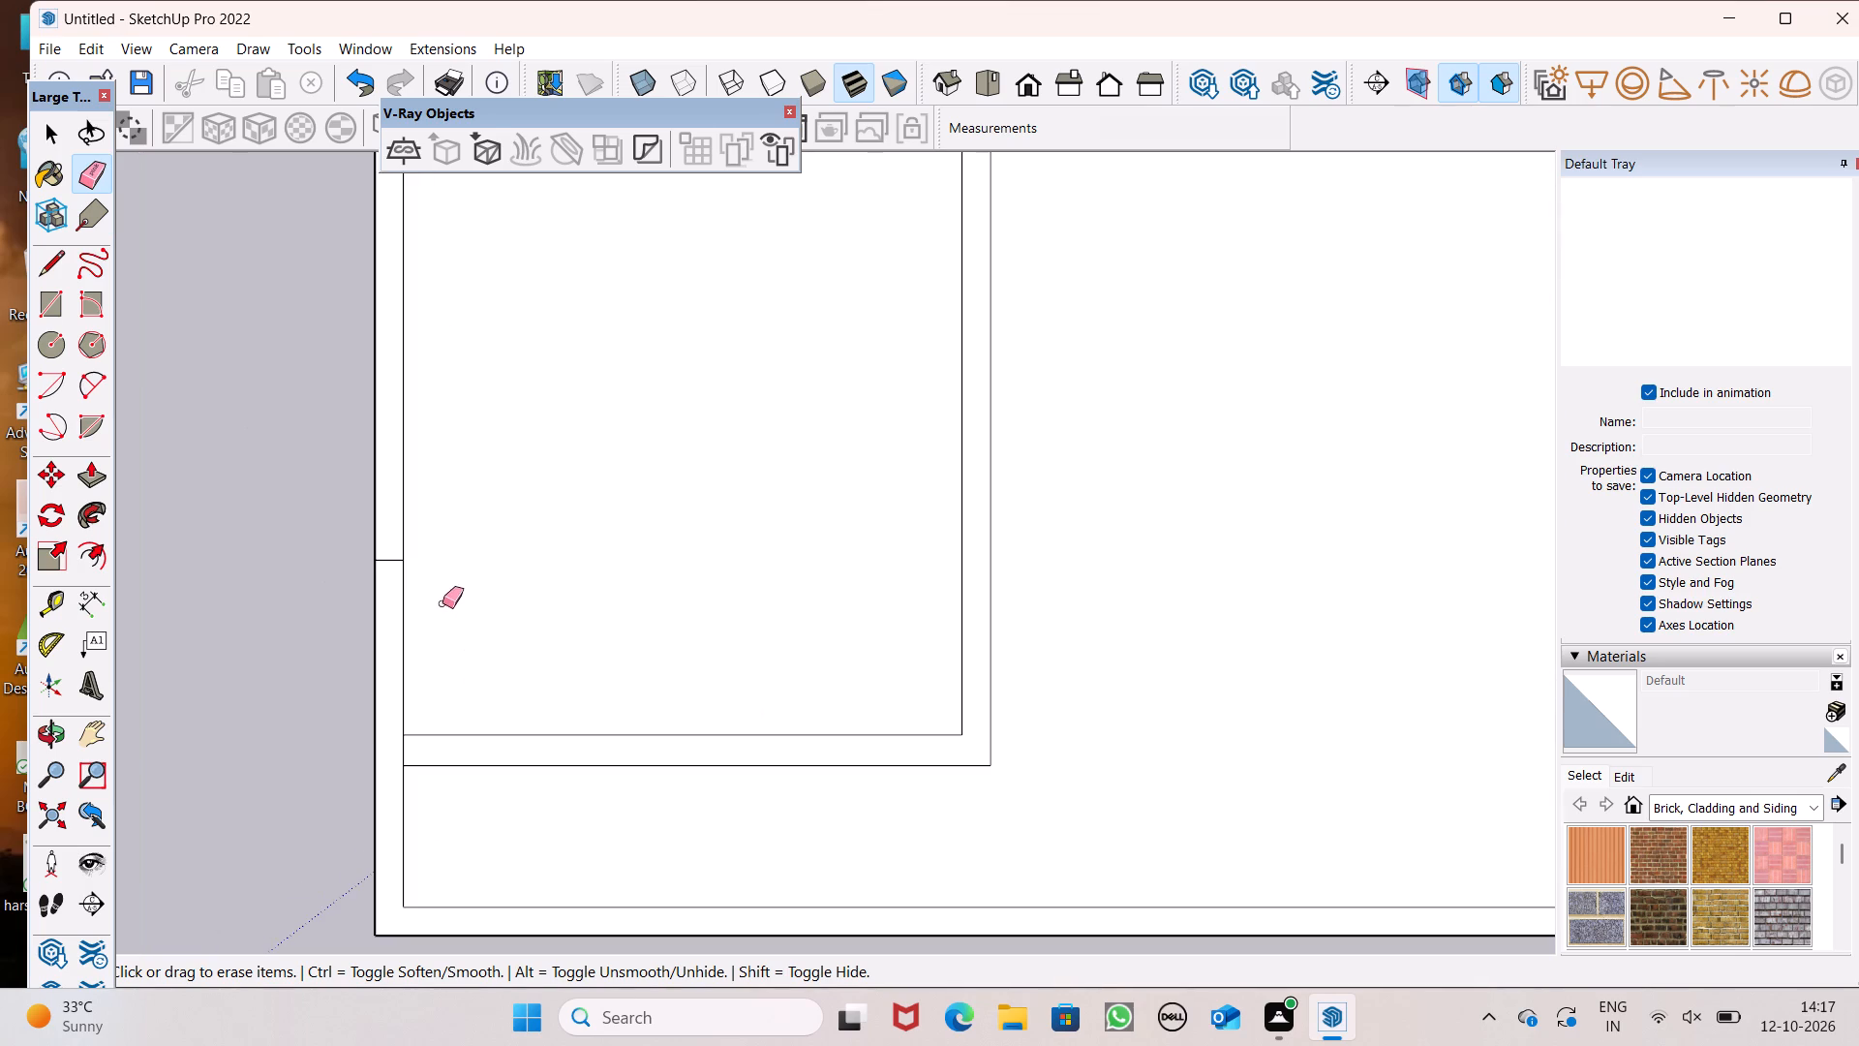
drag(379, 555, 375, 568)
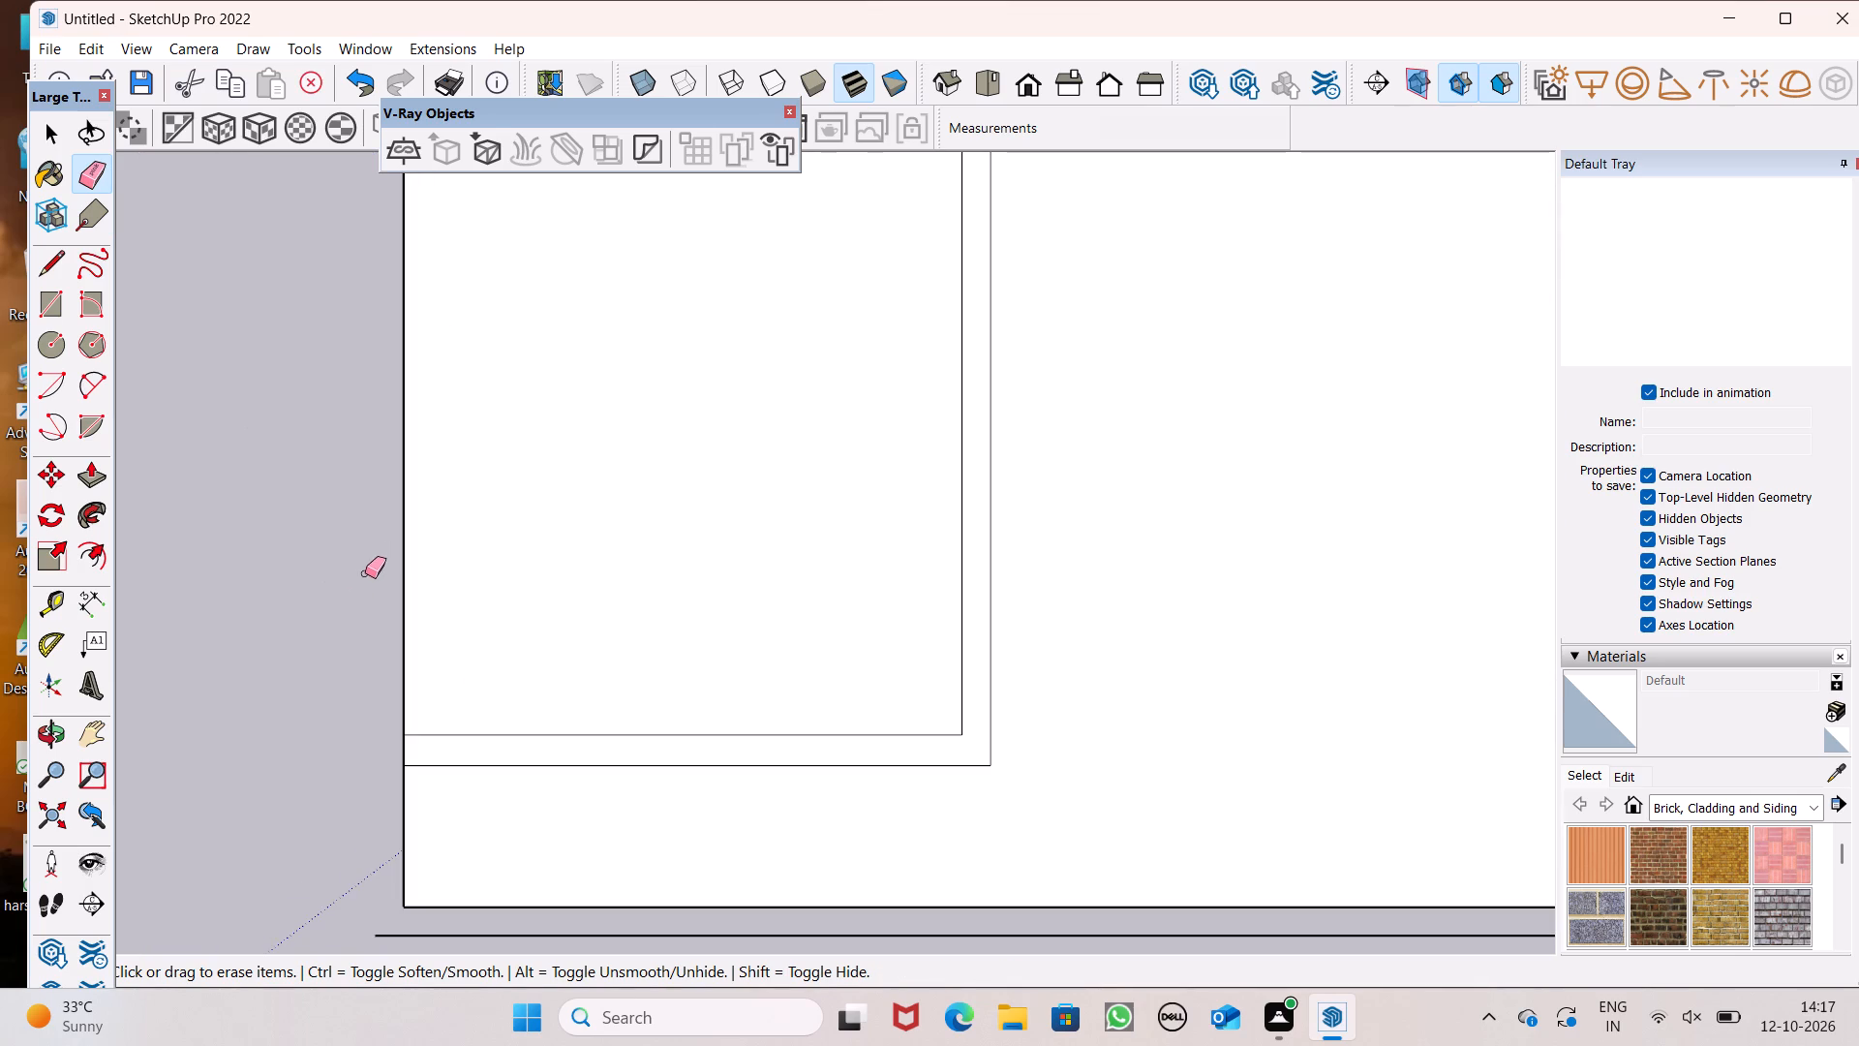
key(ctrl+z)
scroll(347, 565, up, 5)
click(397, 569)
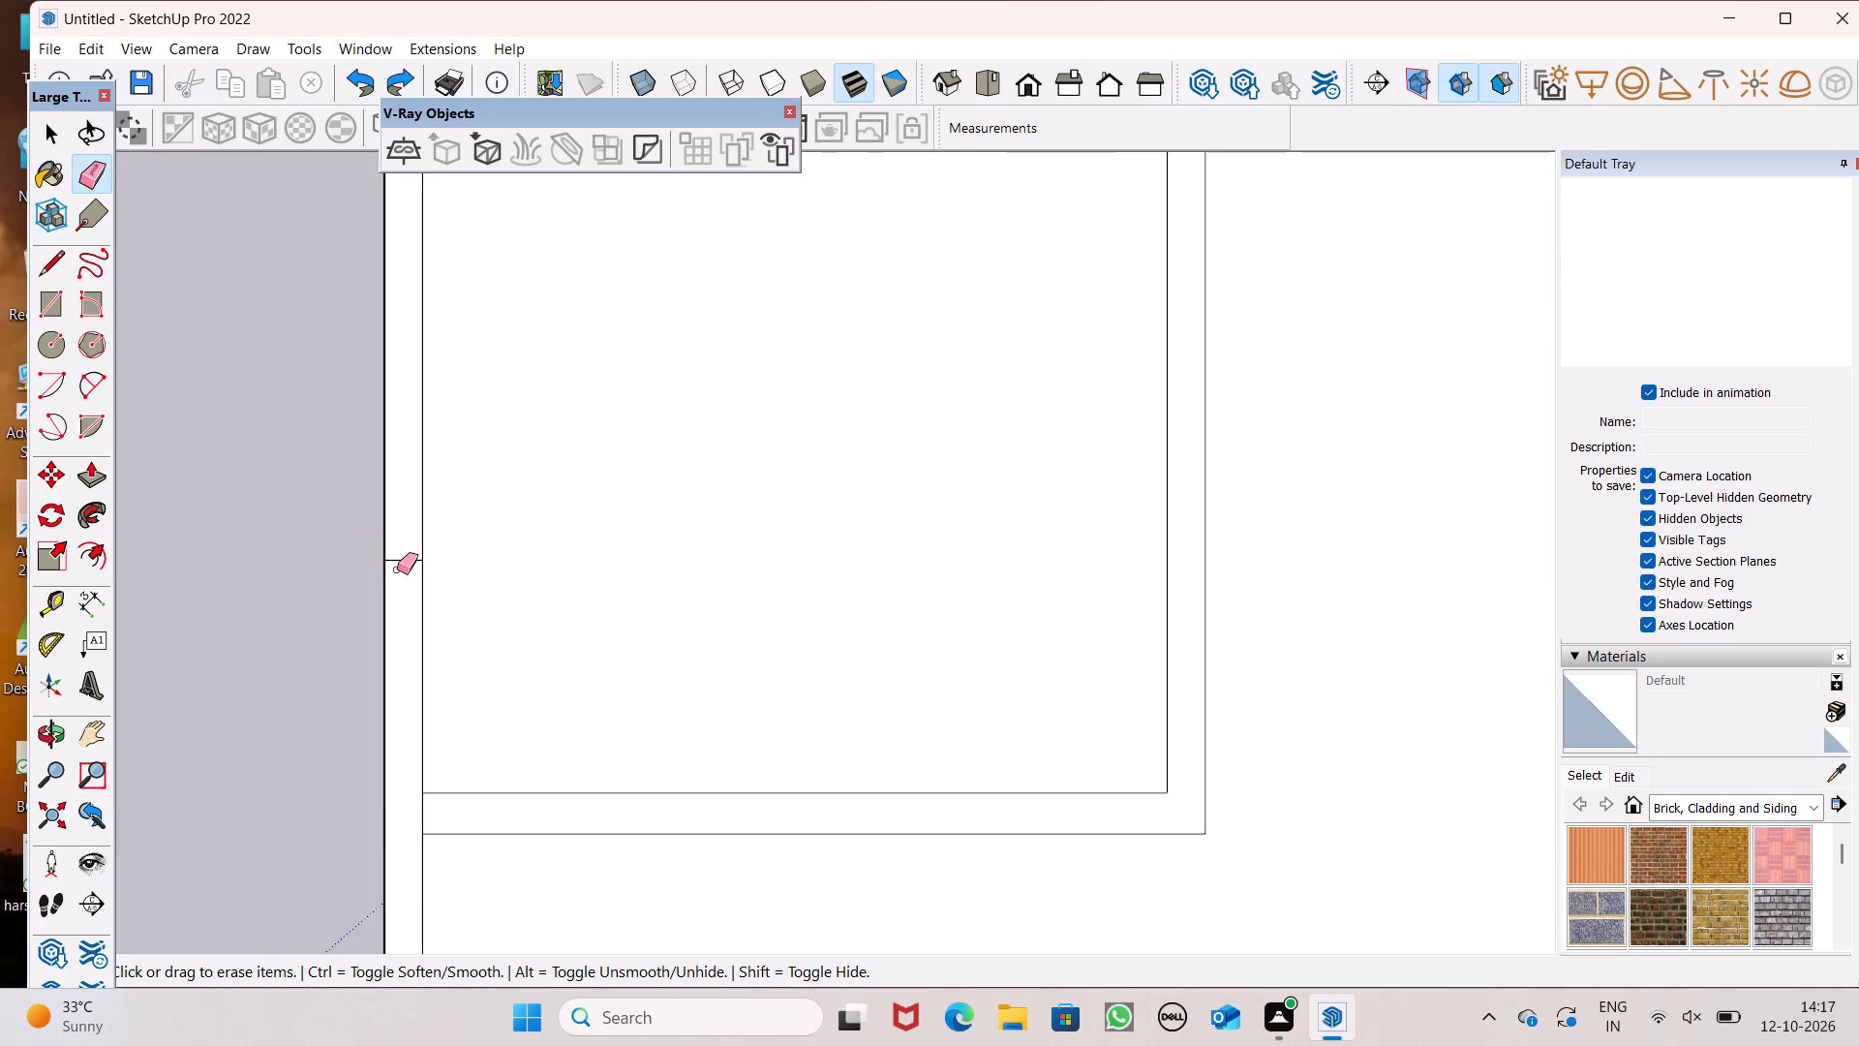
Draw a 9" edge across the left outer wall, in line with the lower partition's bottom edge.
click(37, 270)
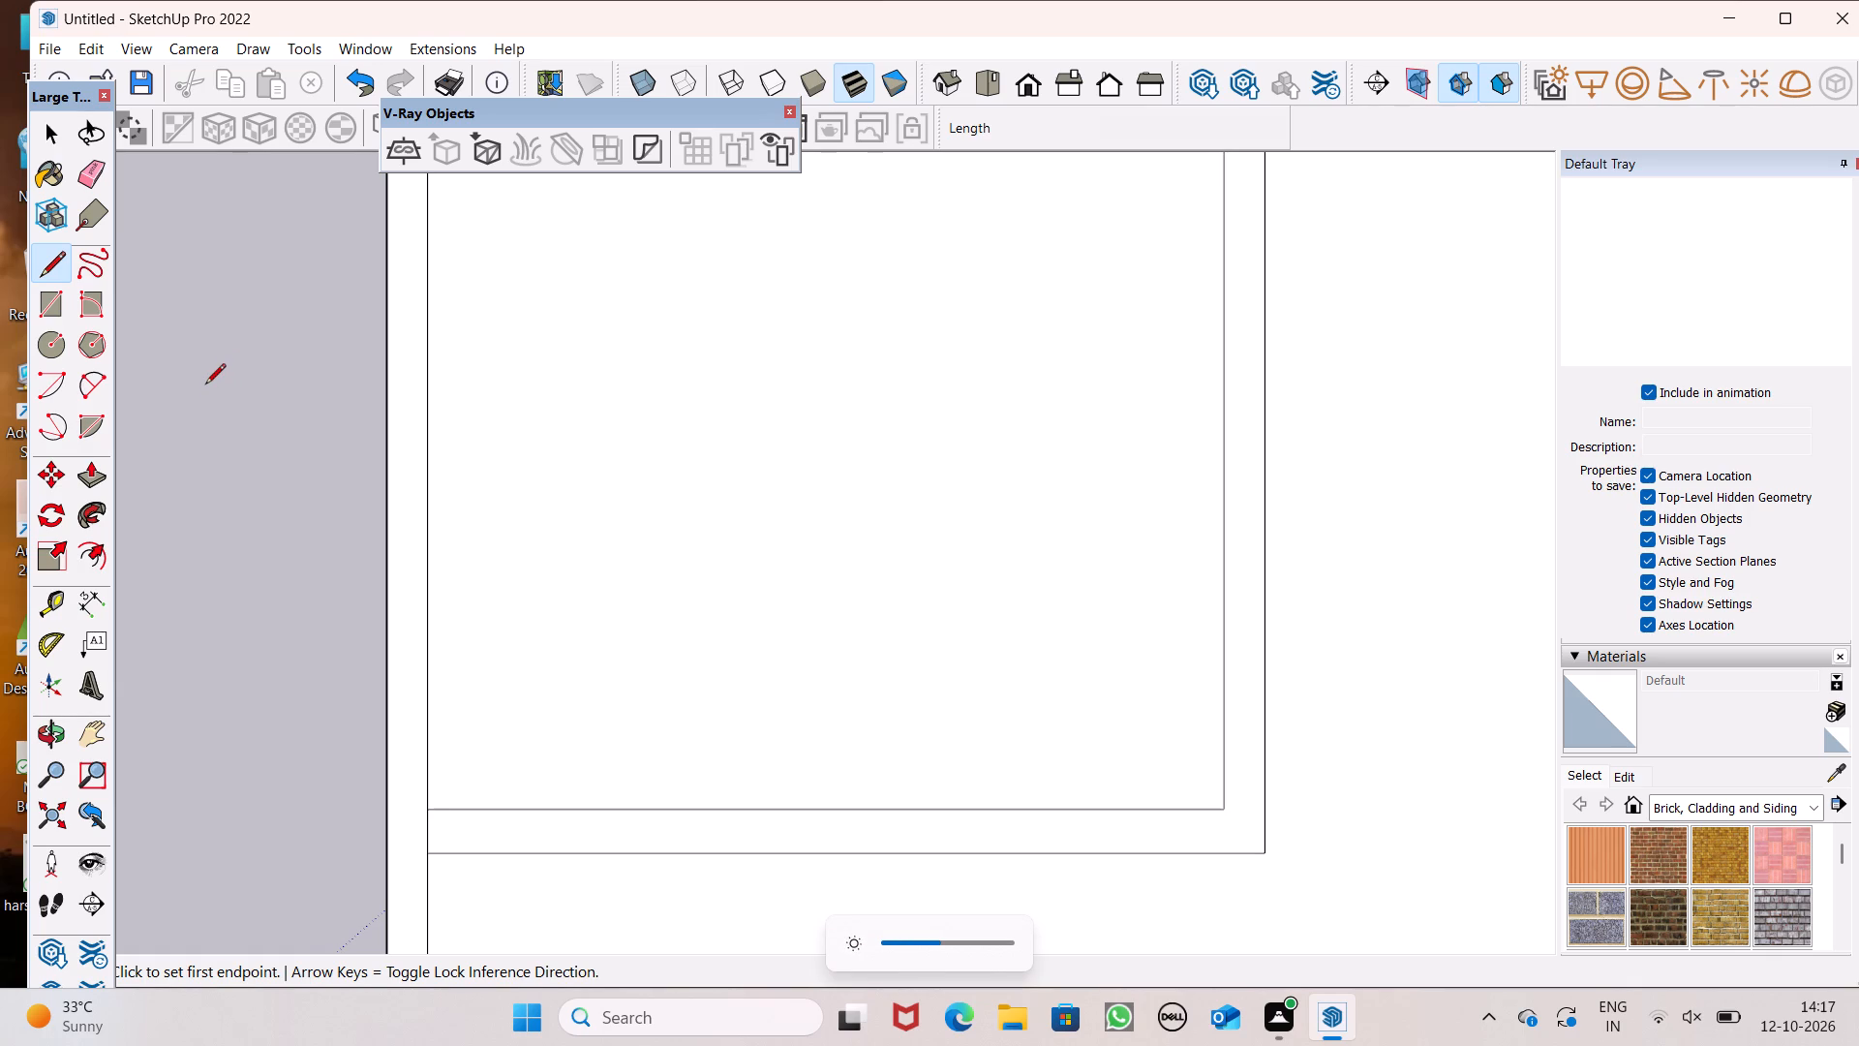
scroll(519, 550, down, 3)
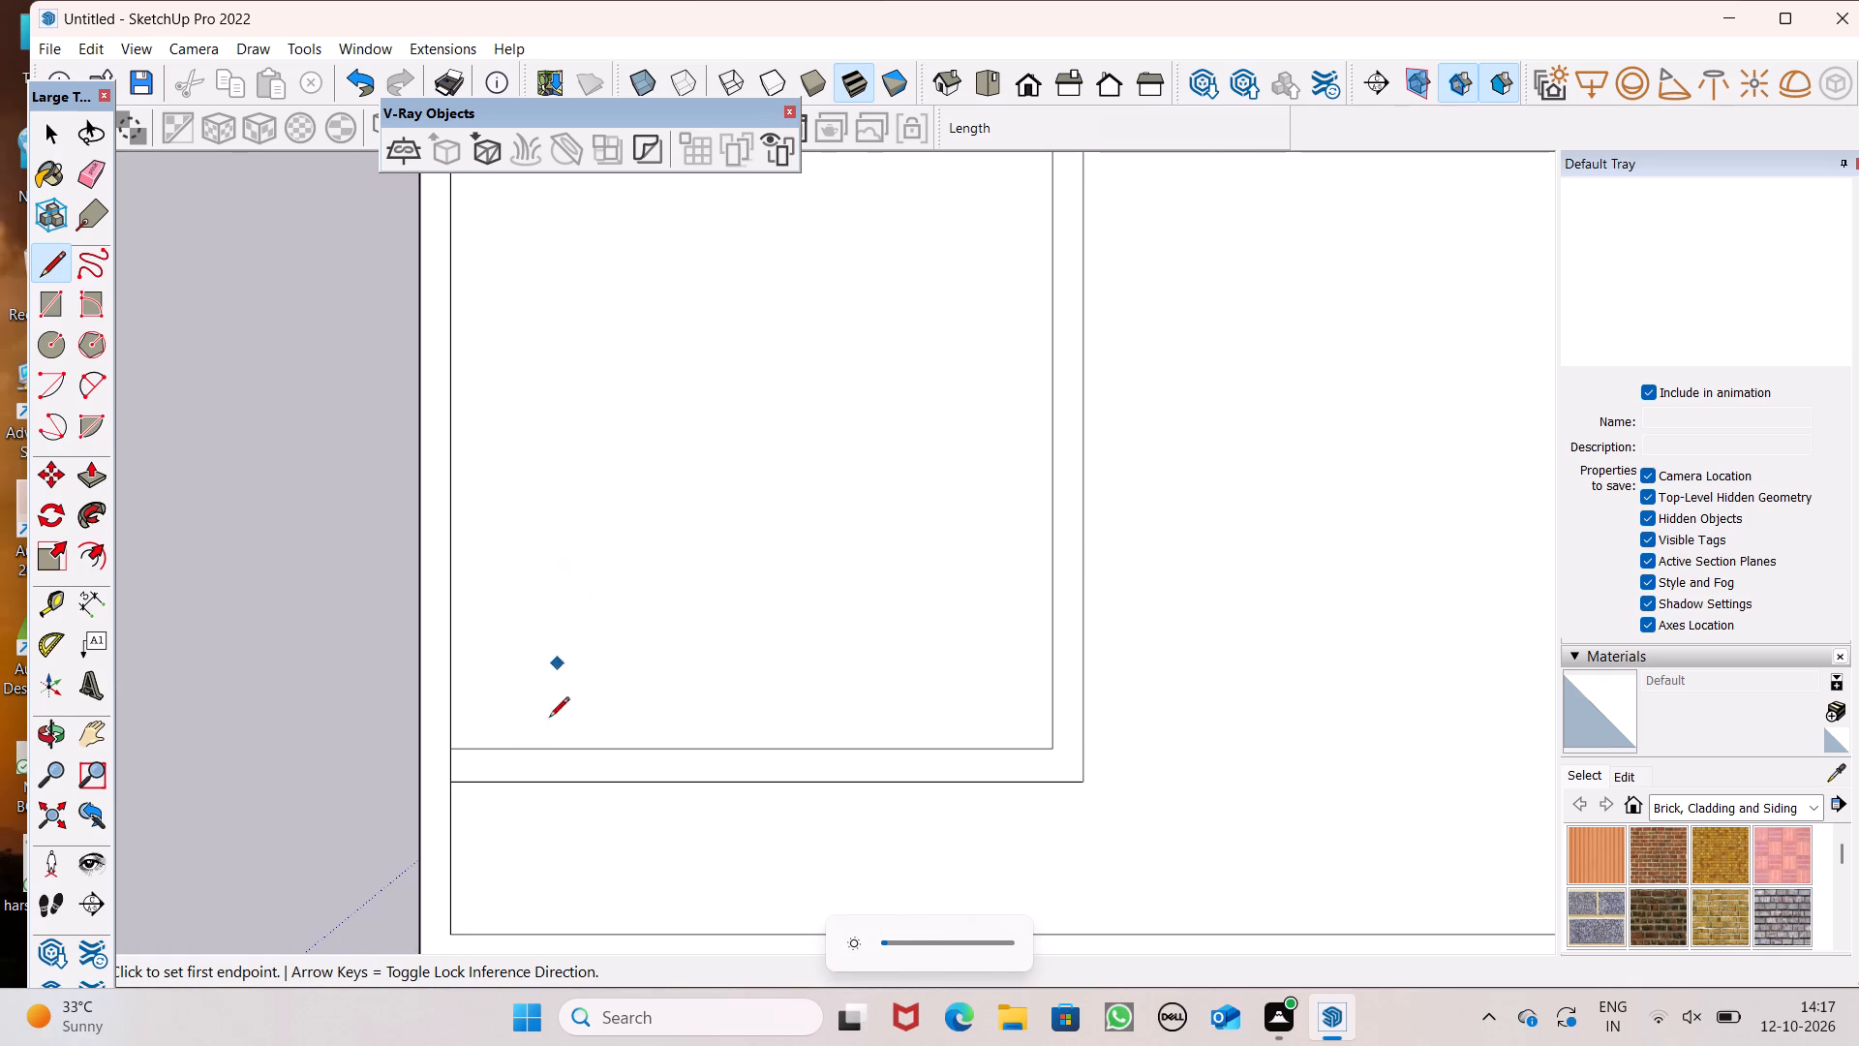
scroll(526, 656, down, 4)
scroll(498, 715, up, 7)
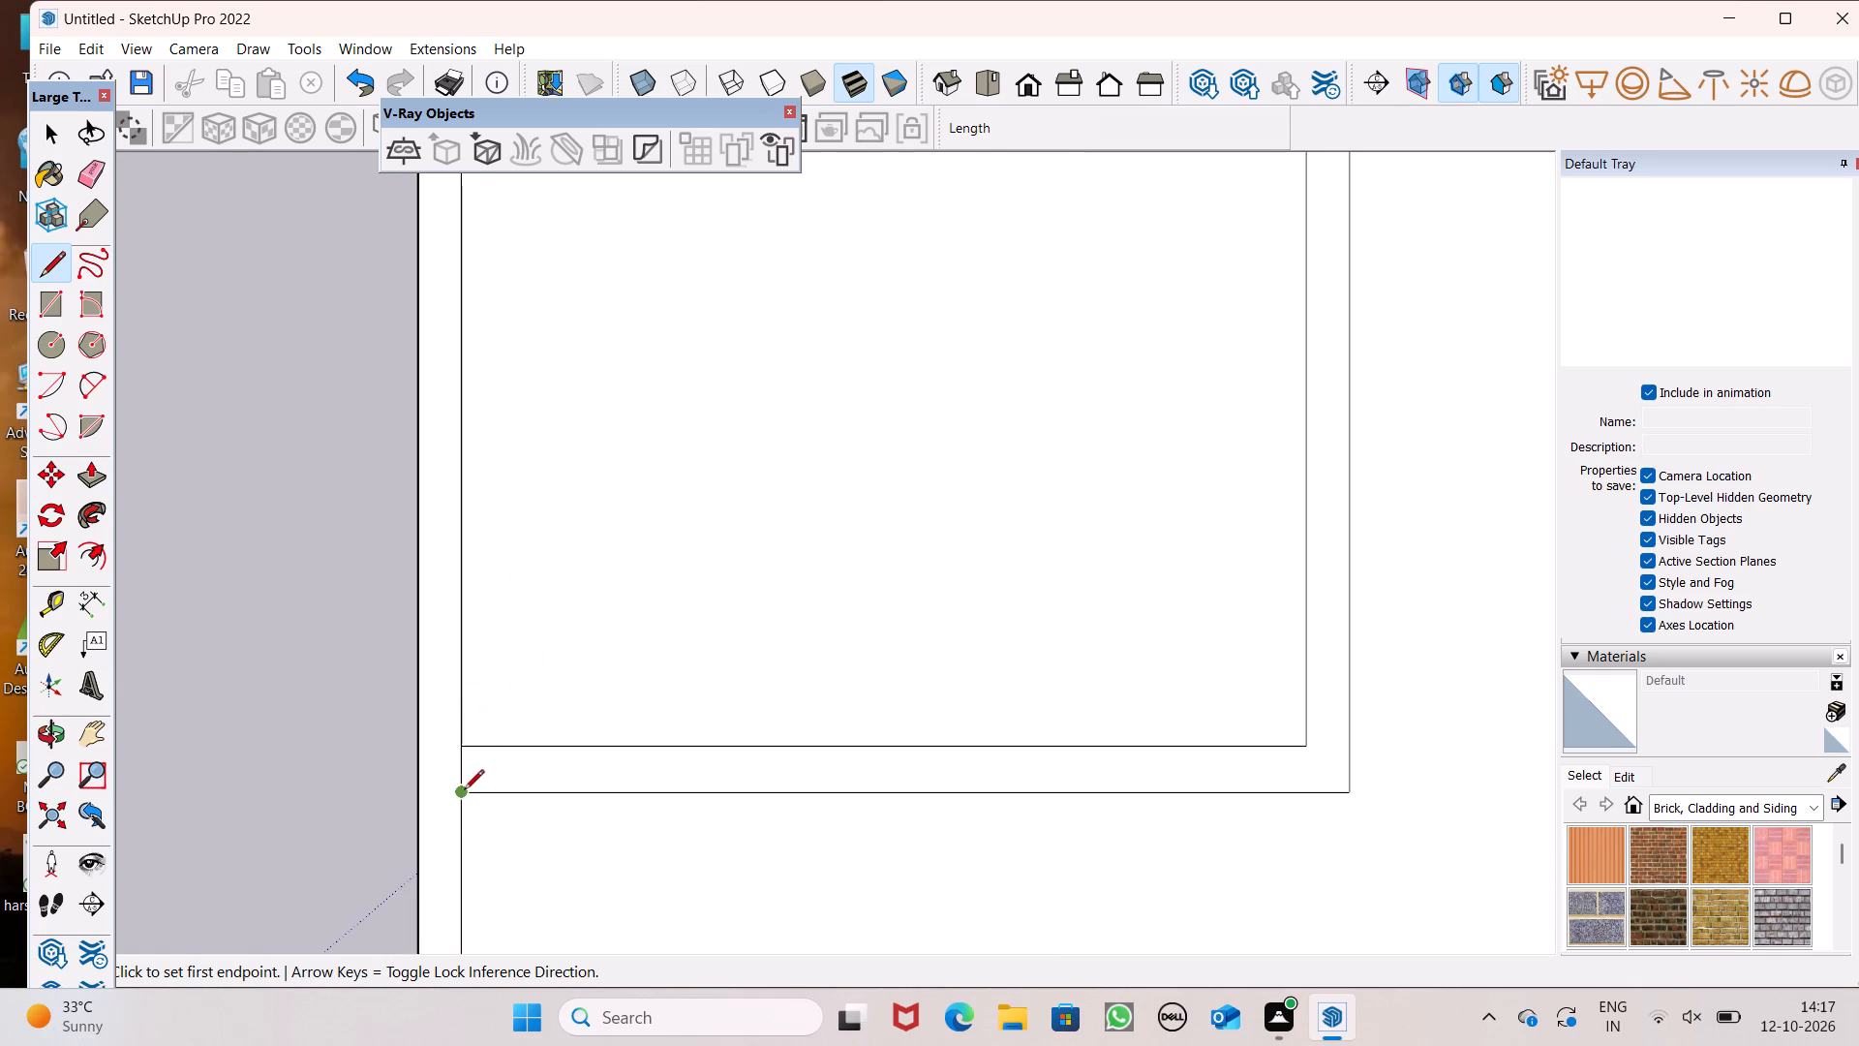
click(463, 793)
click(422, 788)
Erase the short edge crossing the left outer wall at the middle horizontal partition.
scroll(661, 649, down, 10)
scroll(704, 544, down, 5)
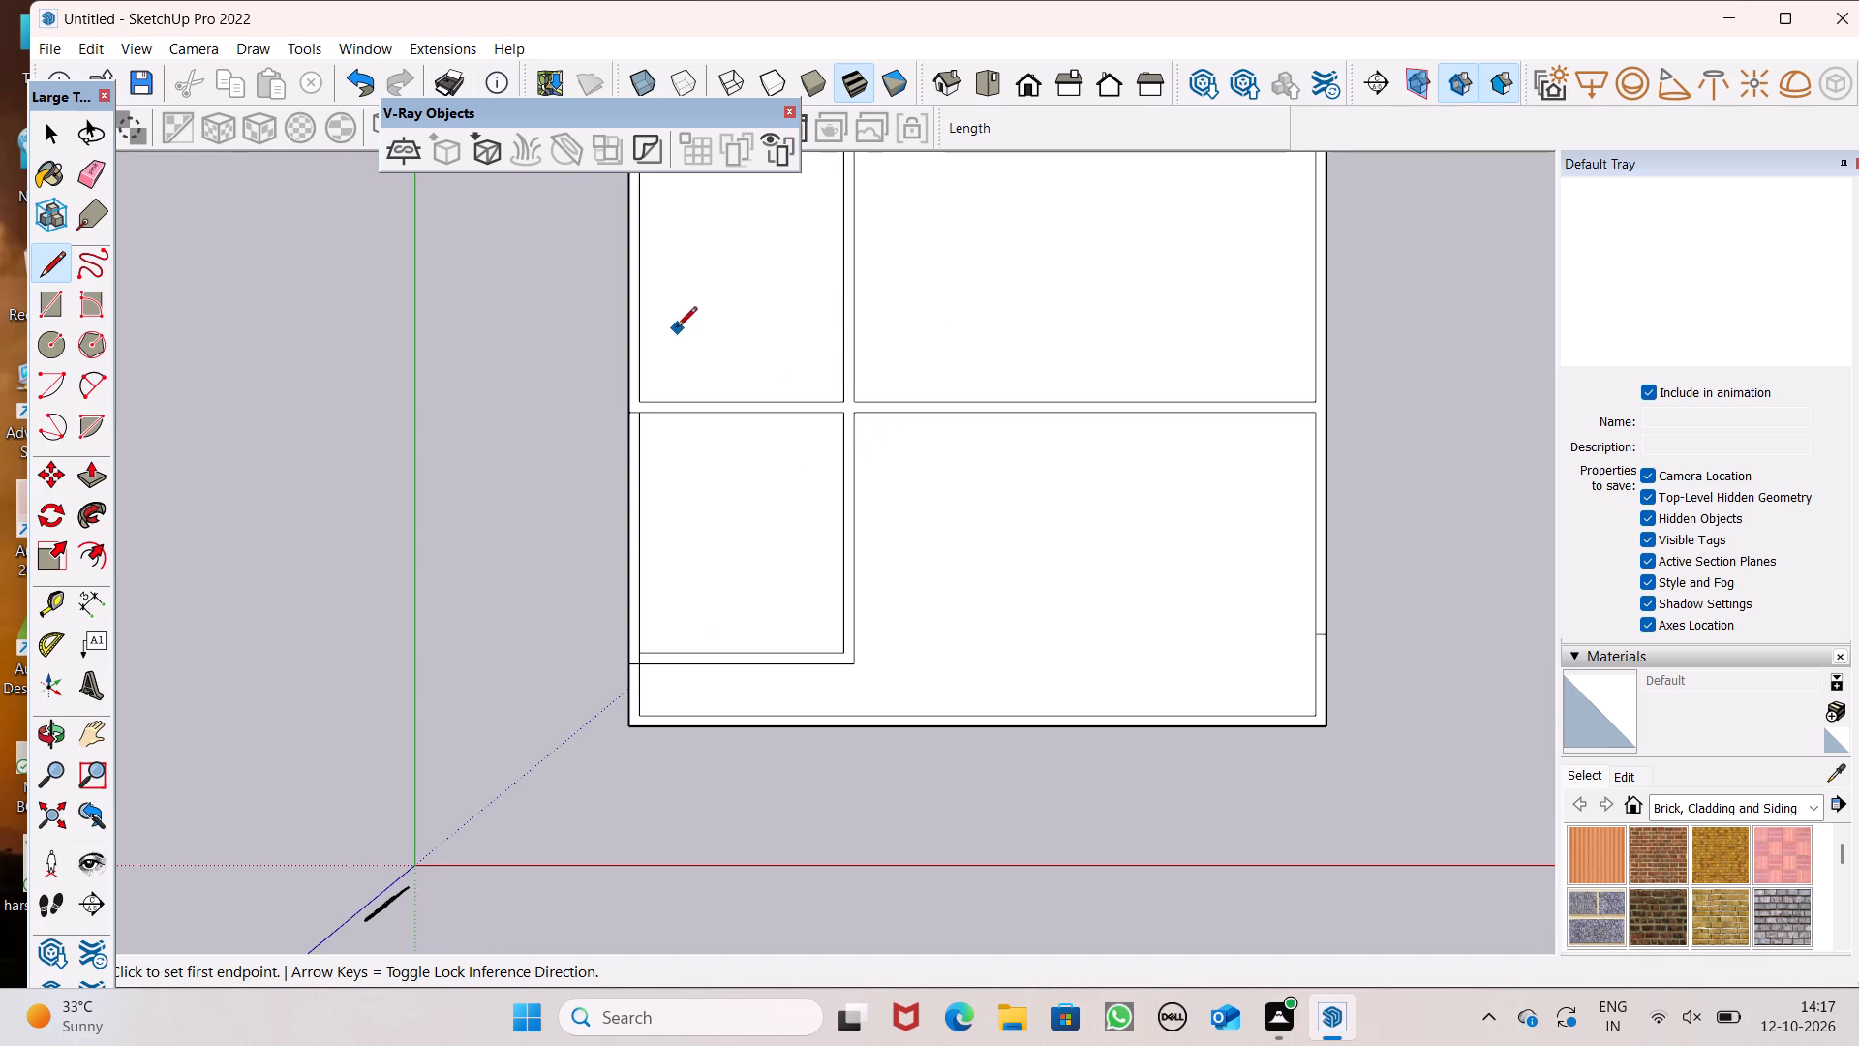
scroll(840, 302, up, 5)
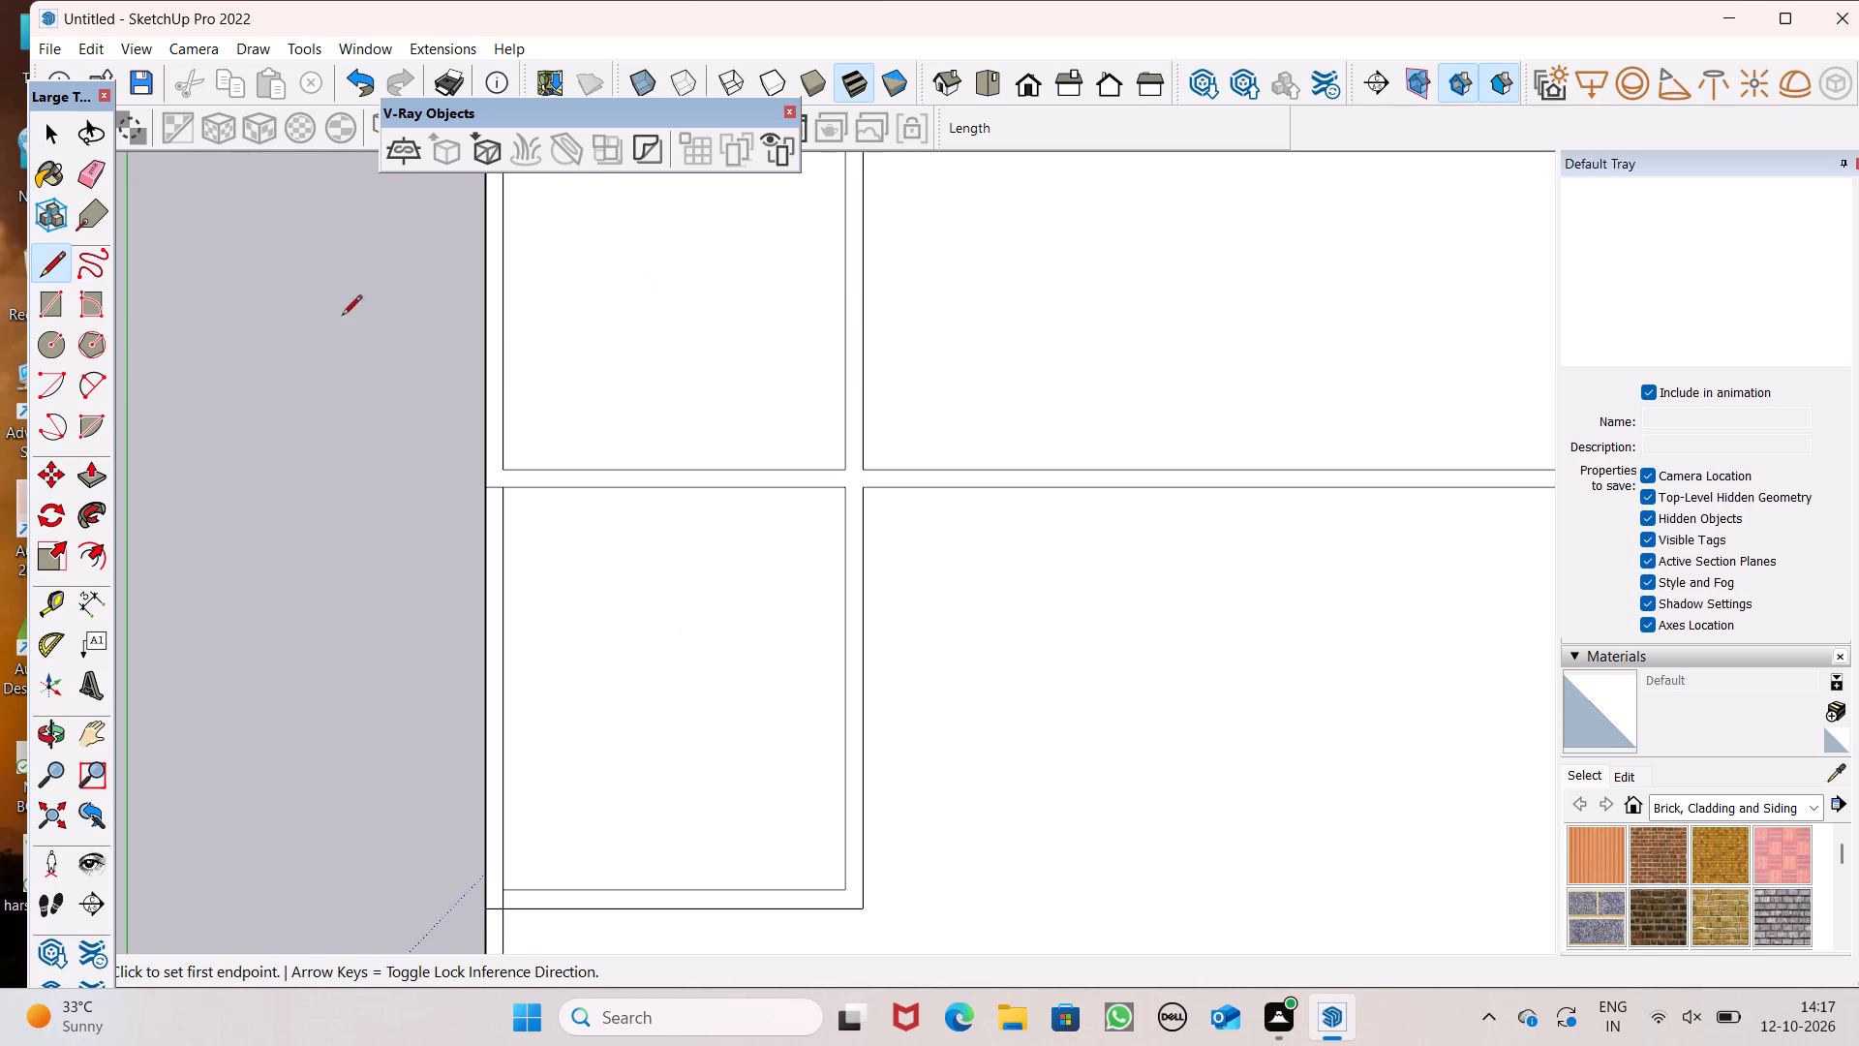
click(95, 168)
scroll(537, 465, up, 6)
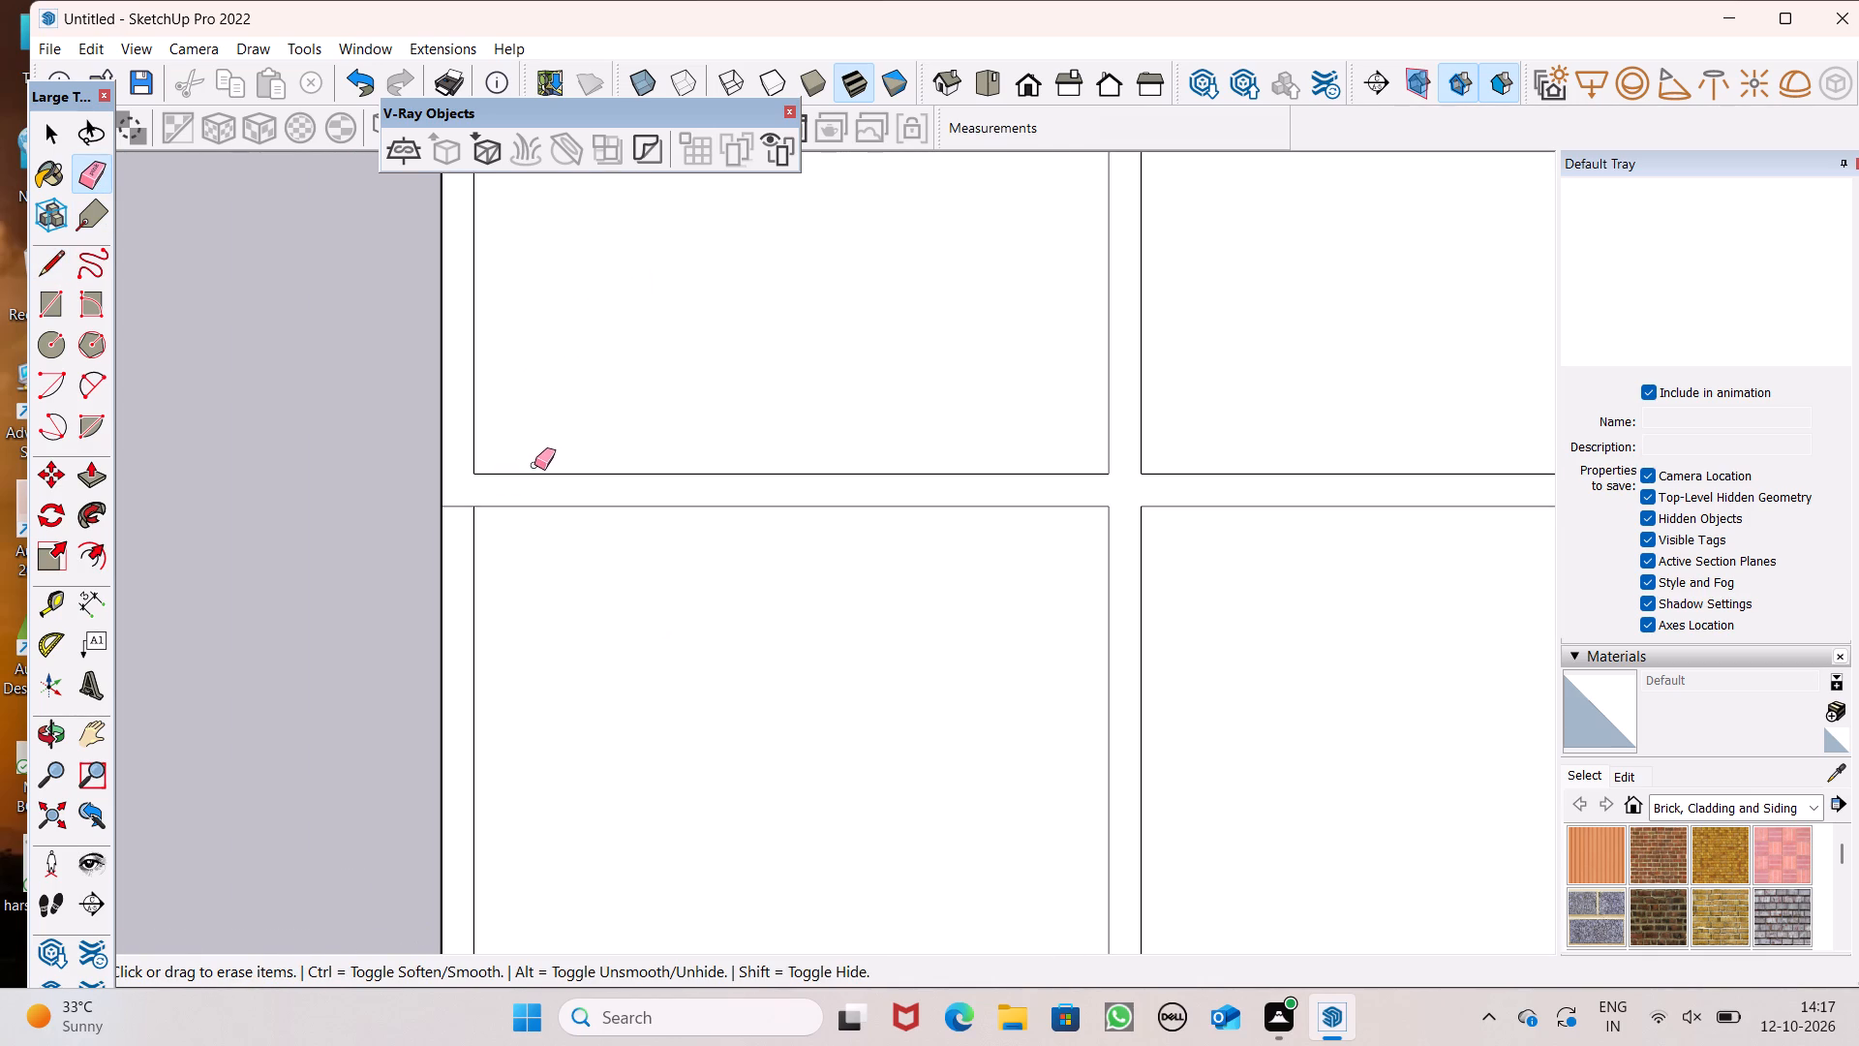
drag(453, 520, 457, 501)
scroll(316, 695, down, 6)
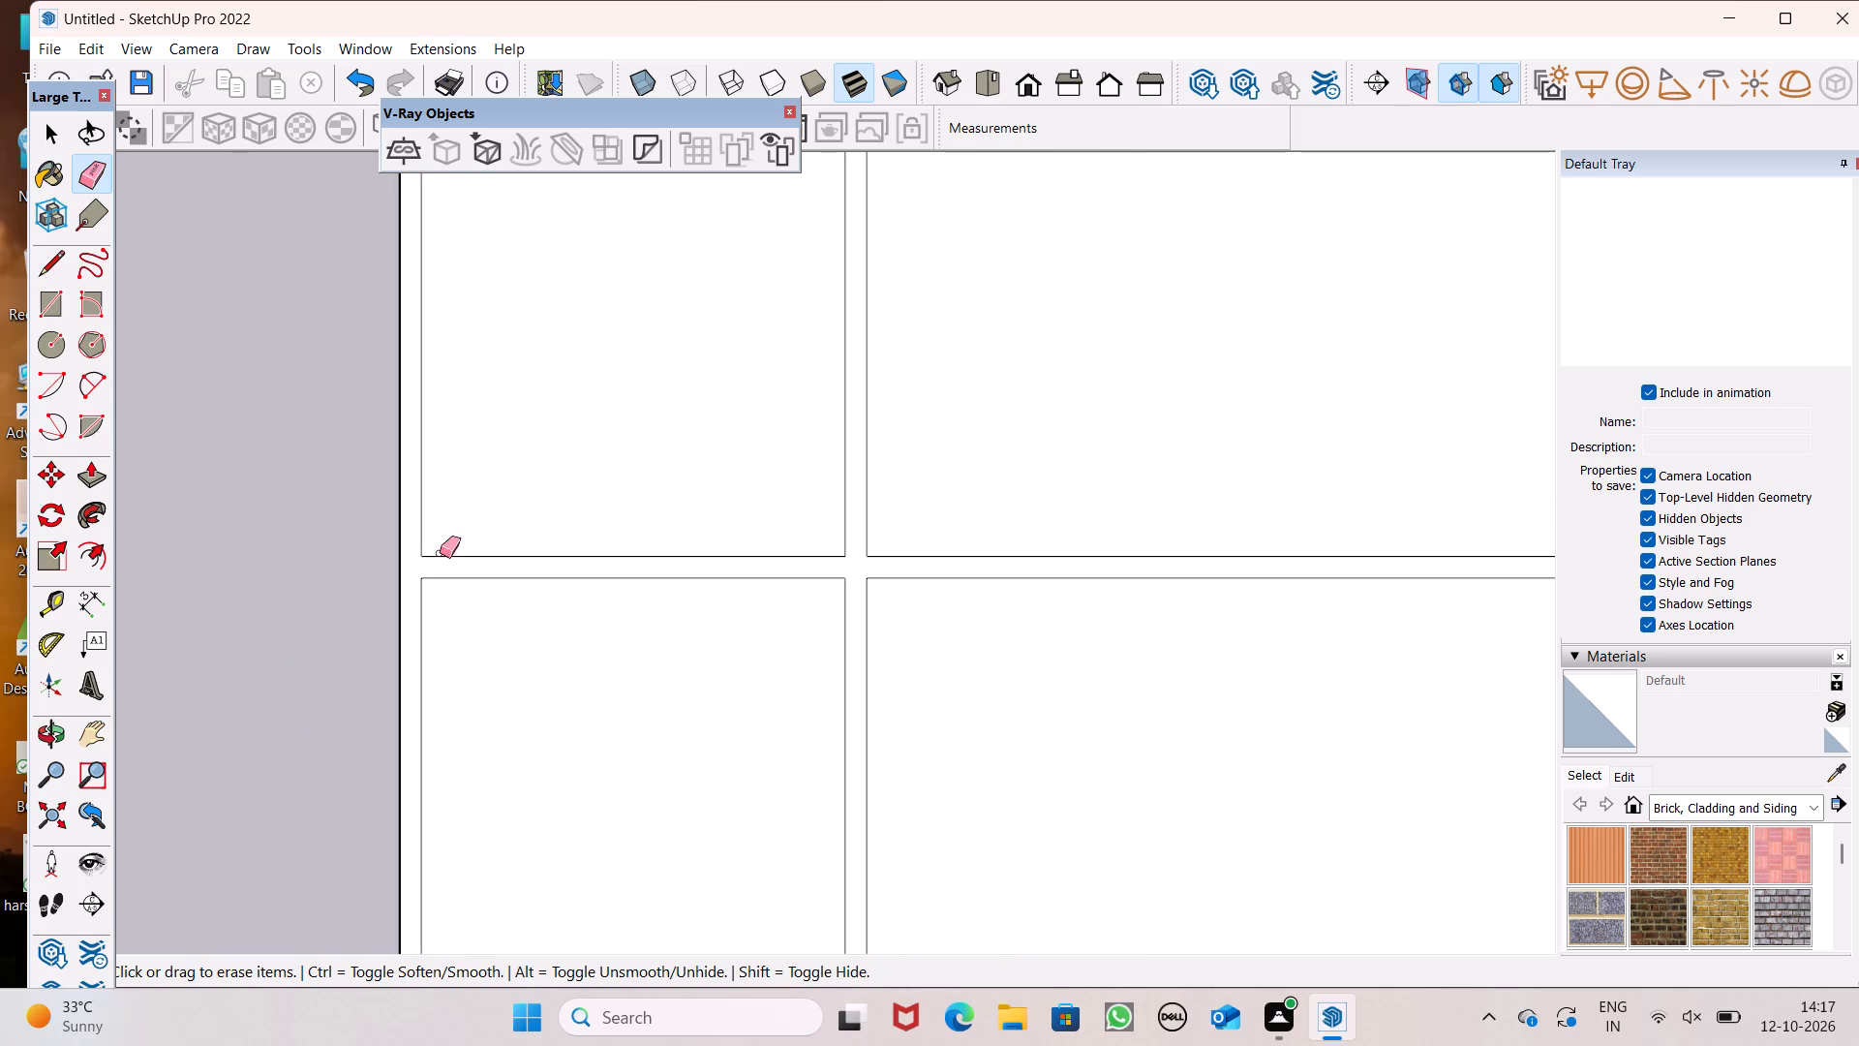
scroll(908, 379, down, 10)
scroll(1238, 660, down, 1)
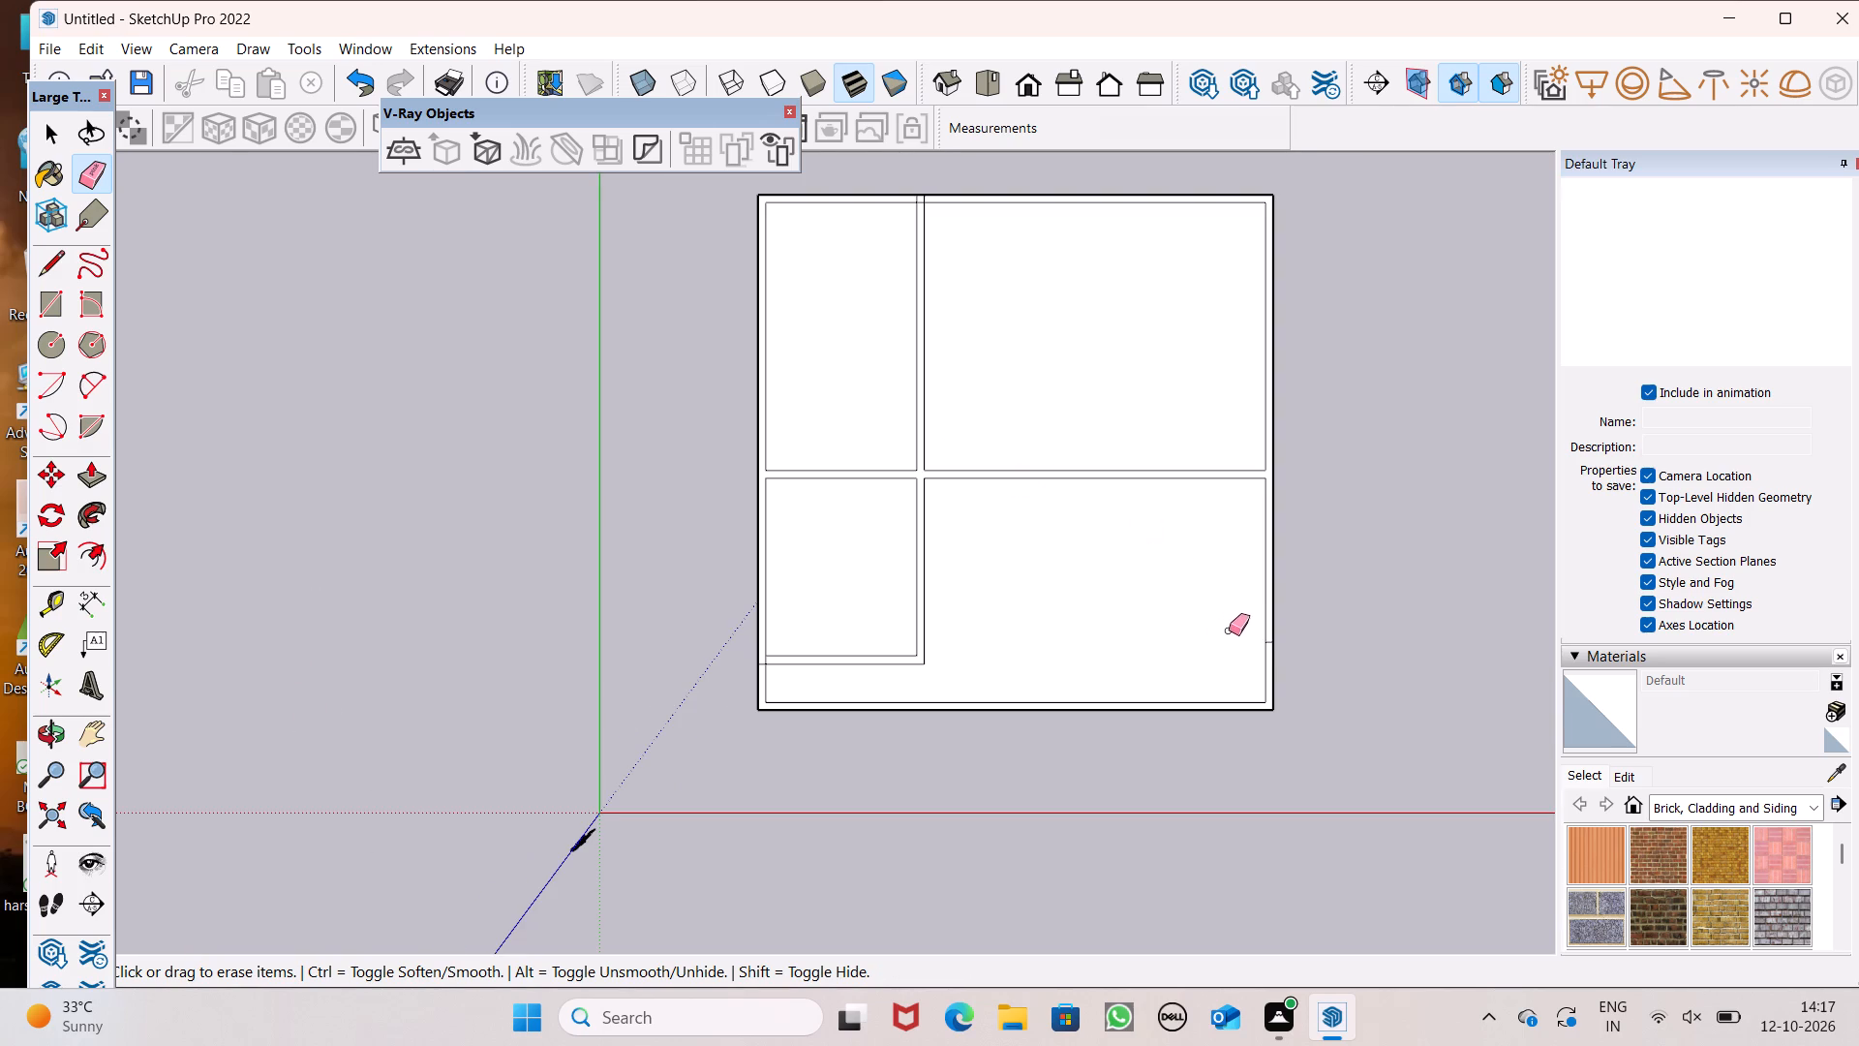
Draw a horizontal line about 33' 10 1/8" from the lower partition's outer corner to the right outer wall's outer edge.
key(space)
scroll(1320, 716, up, 2)
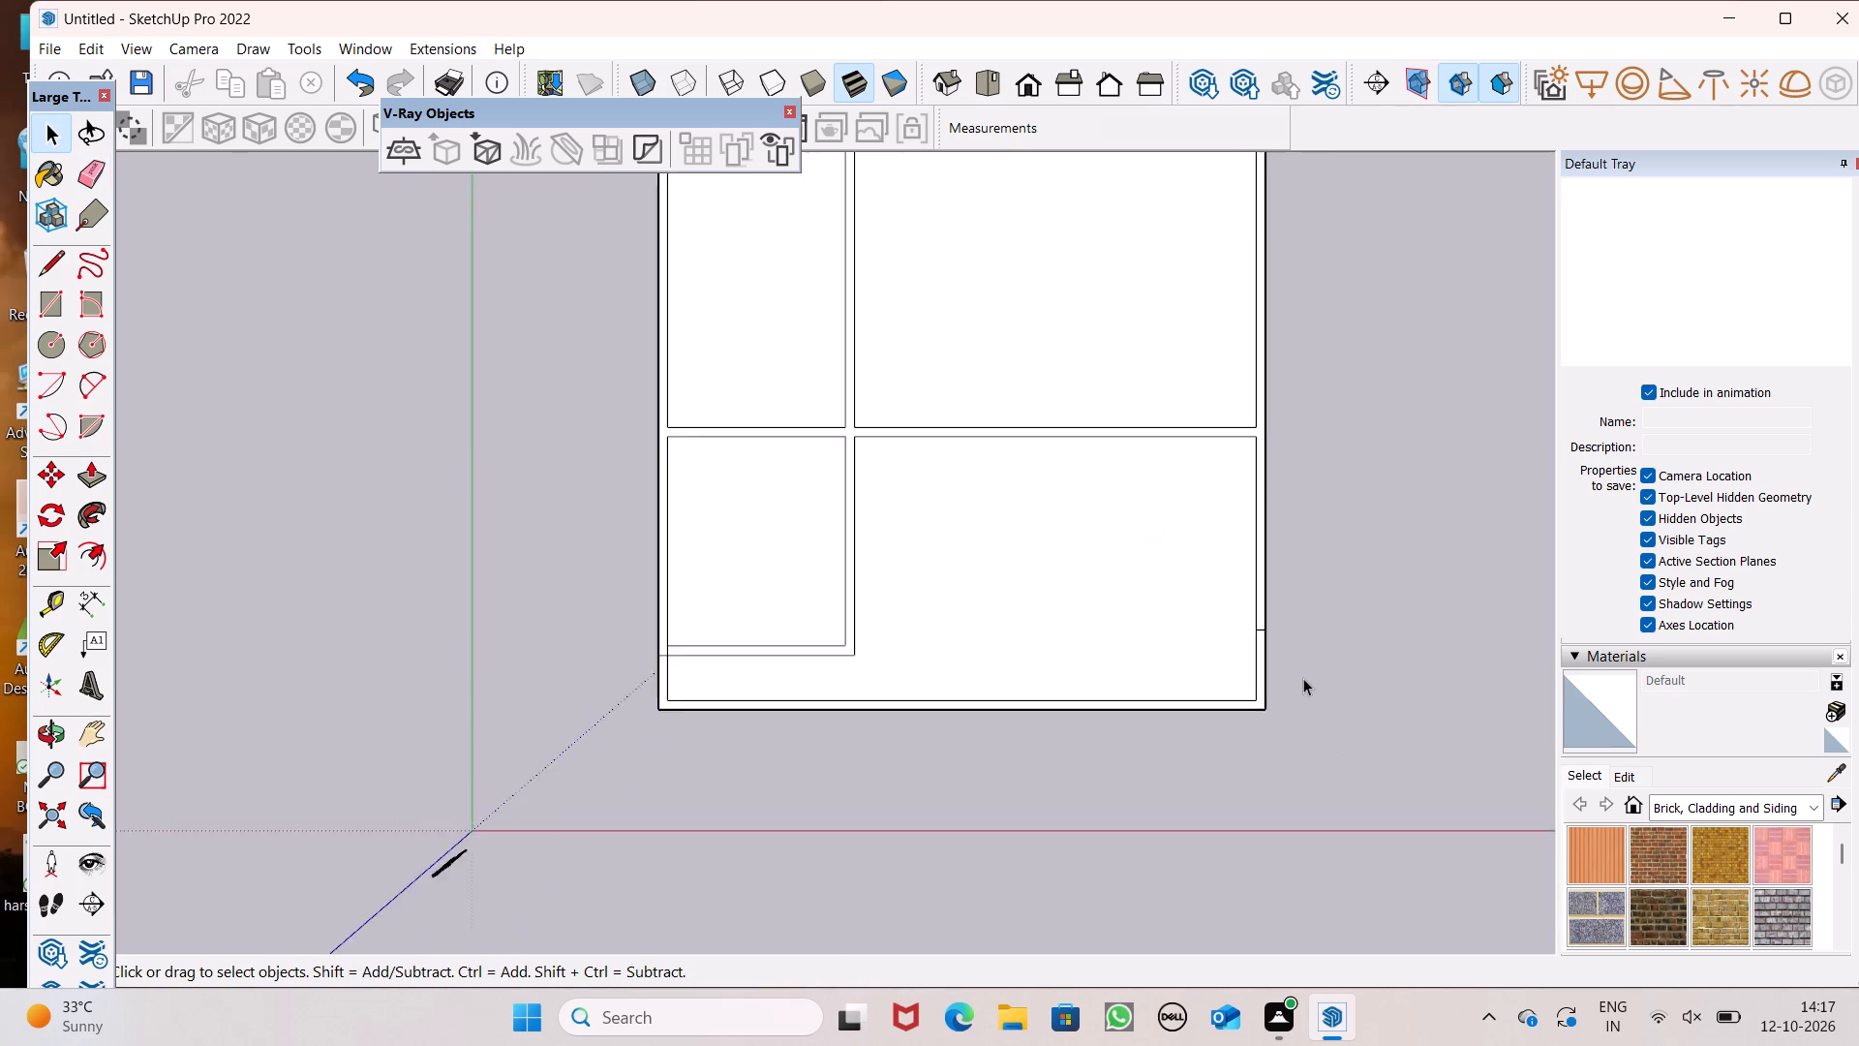
scroll(1303, 678, up, 4)
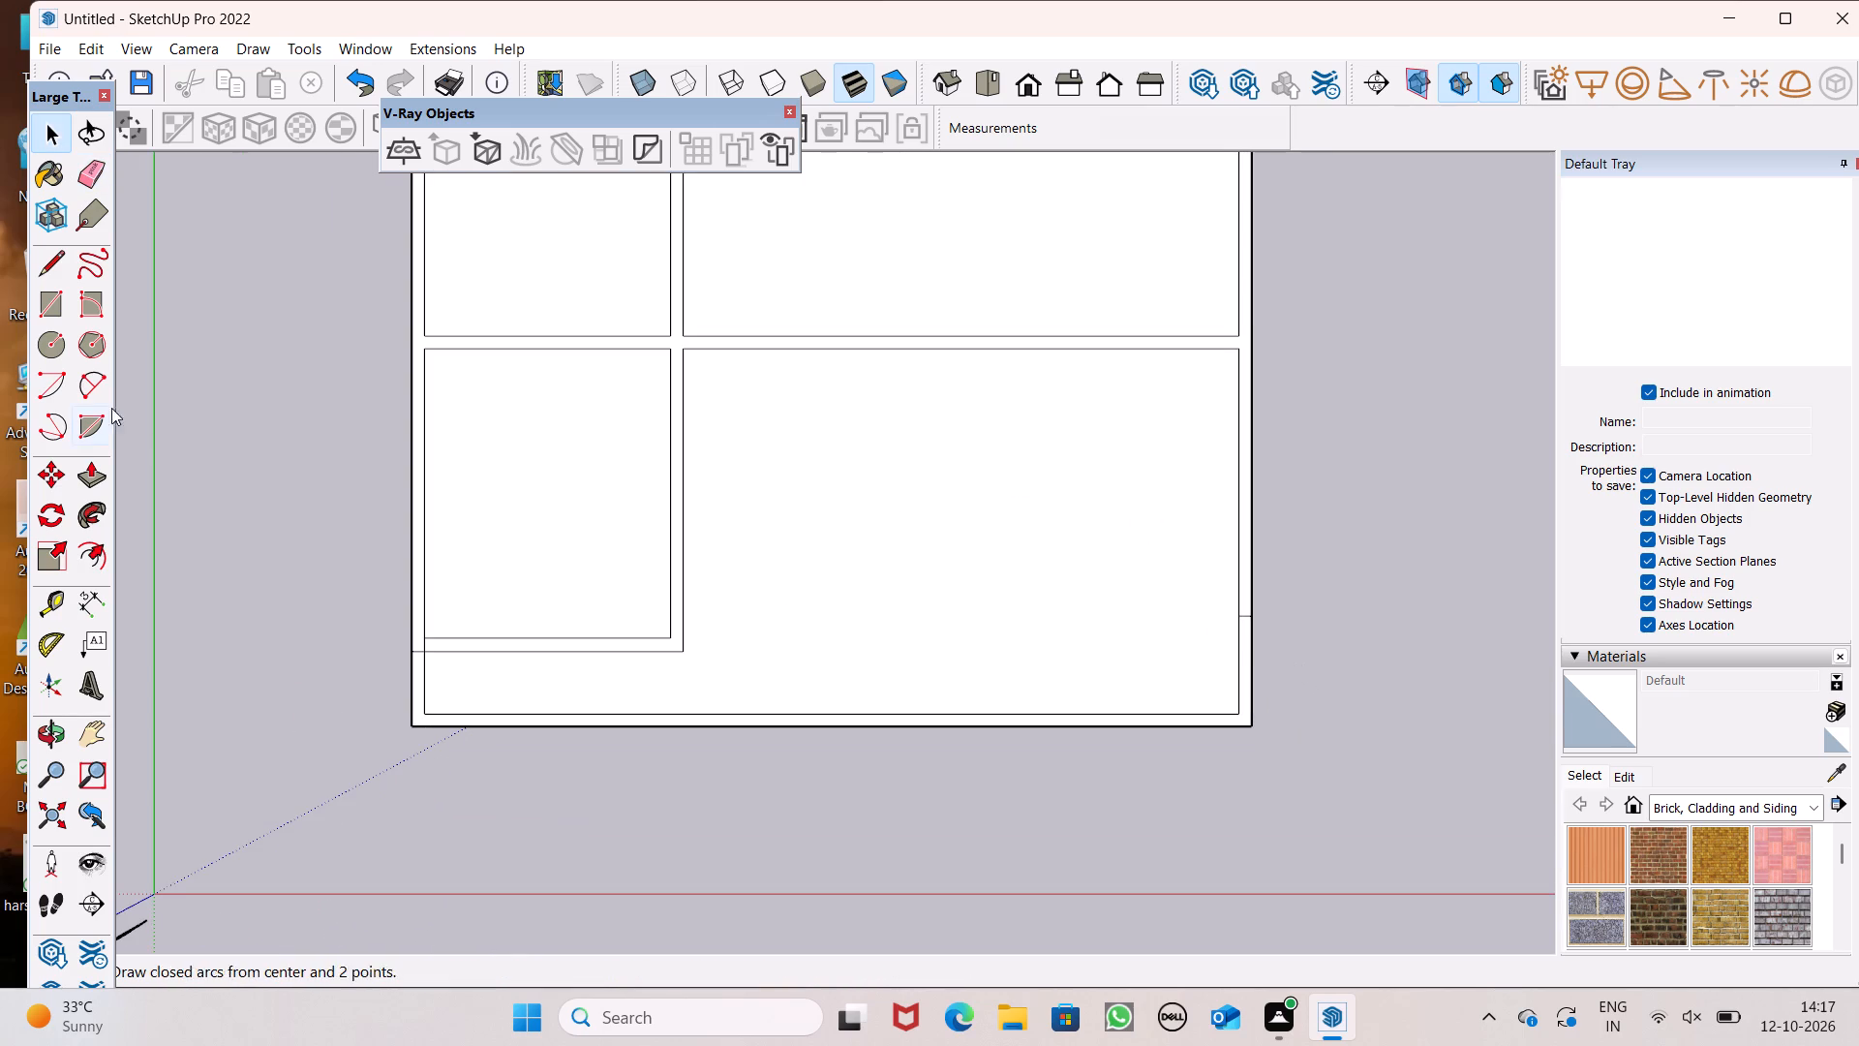
click(57, 280)
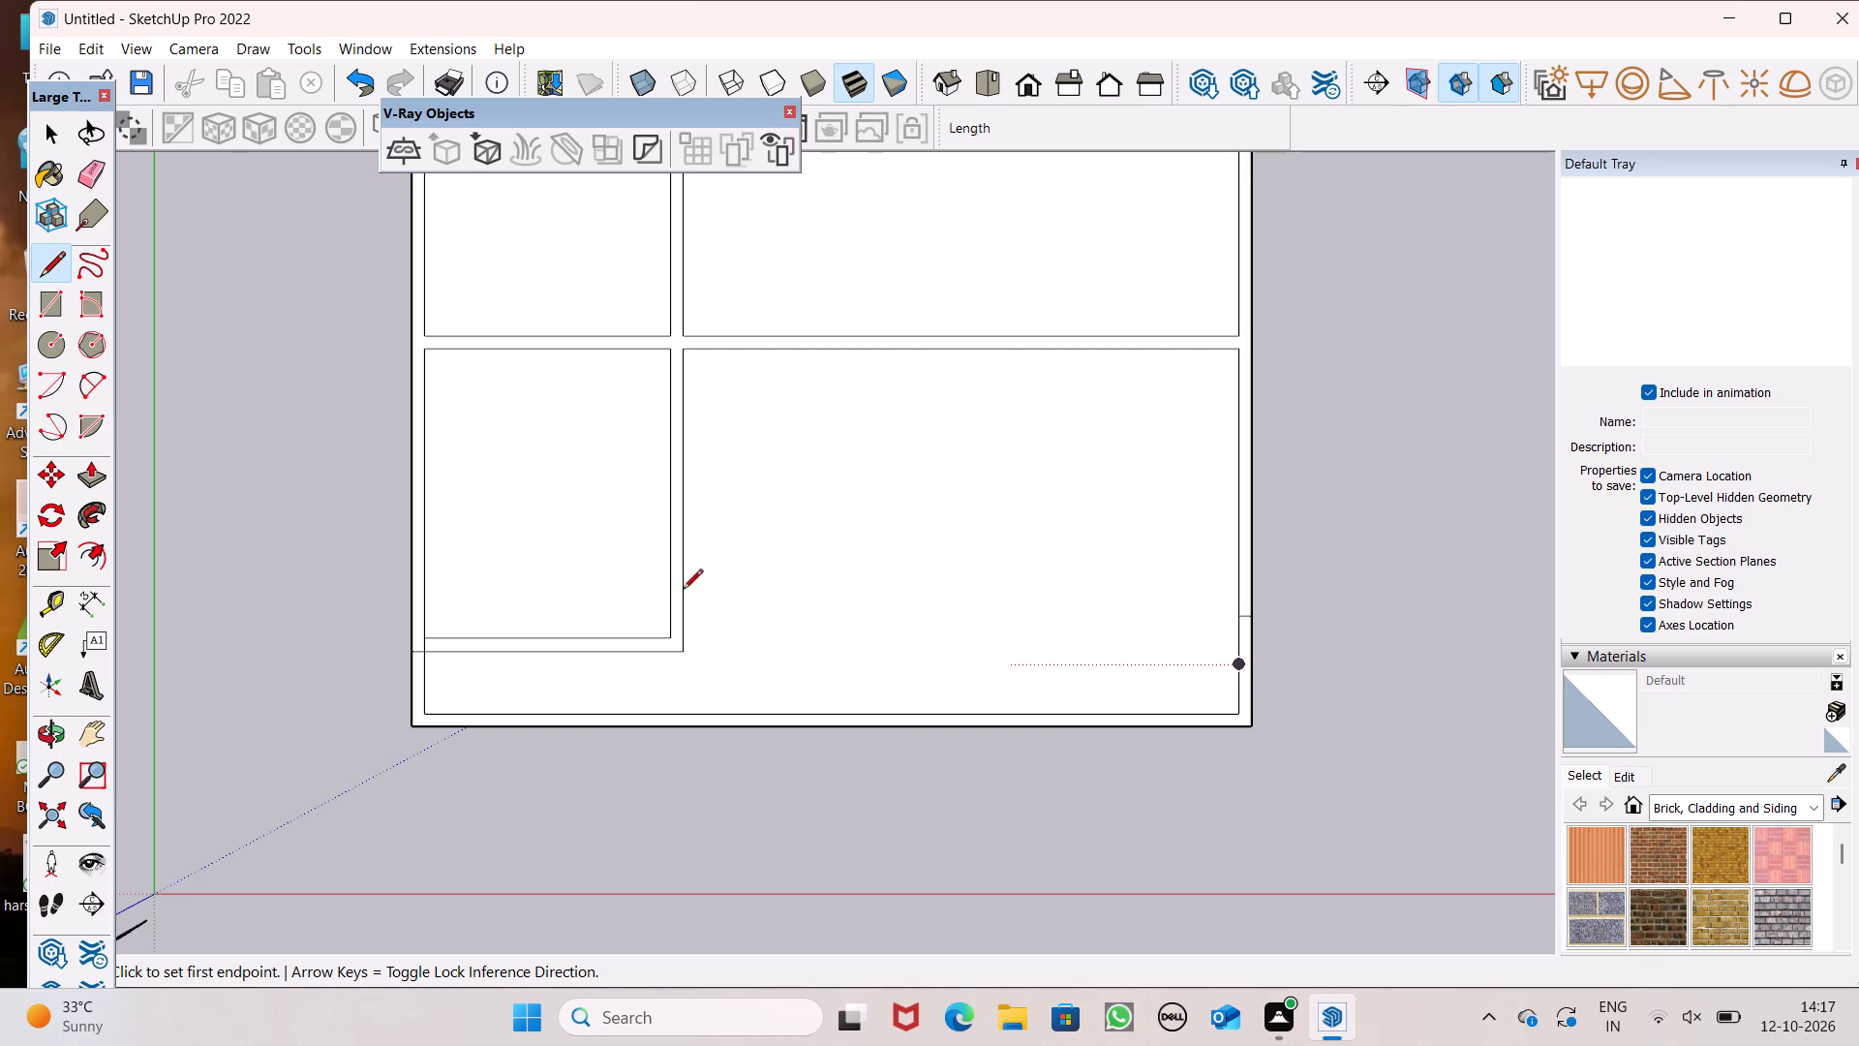
scroll(736, 692, up, 8)
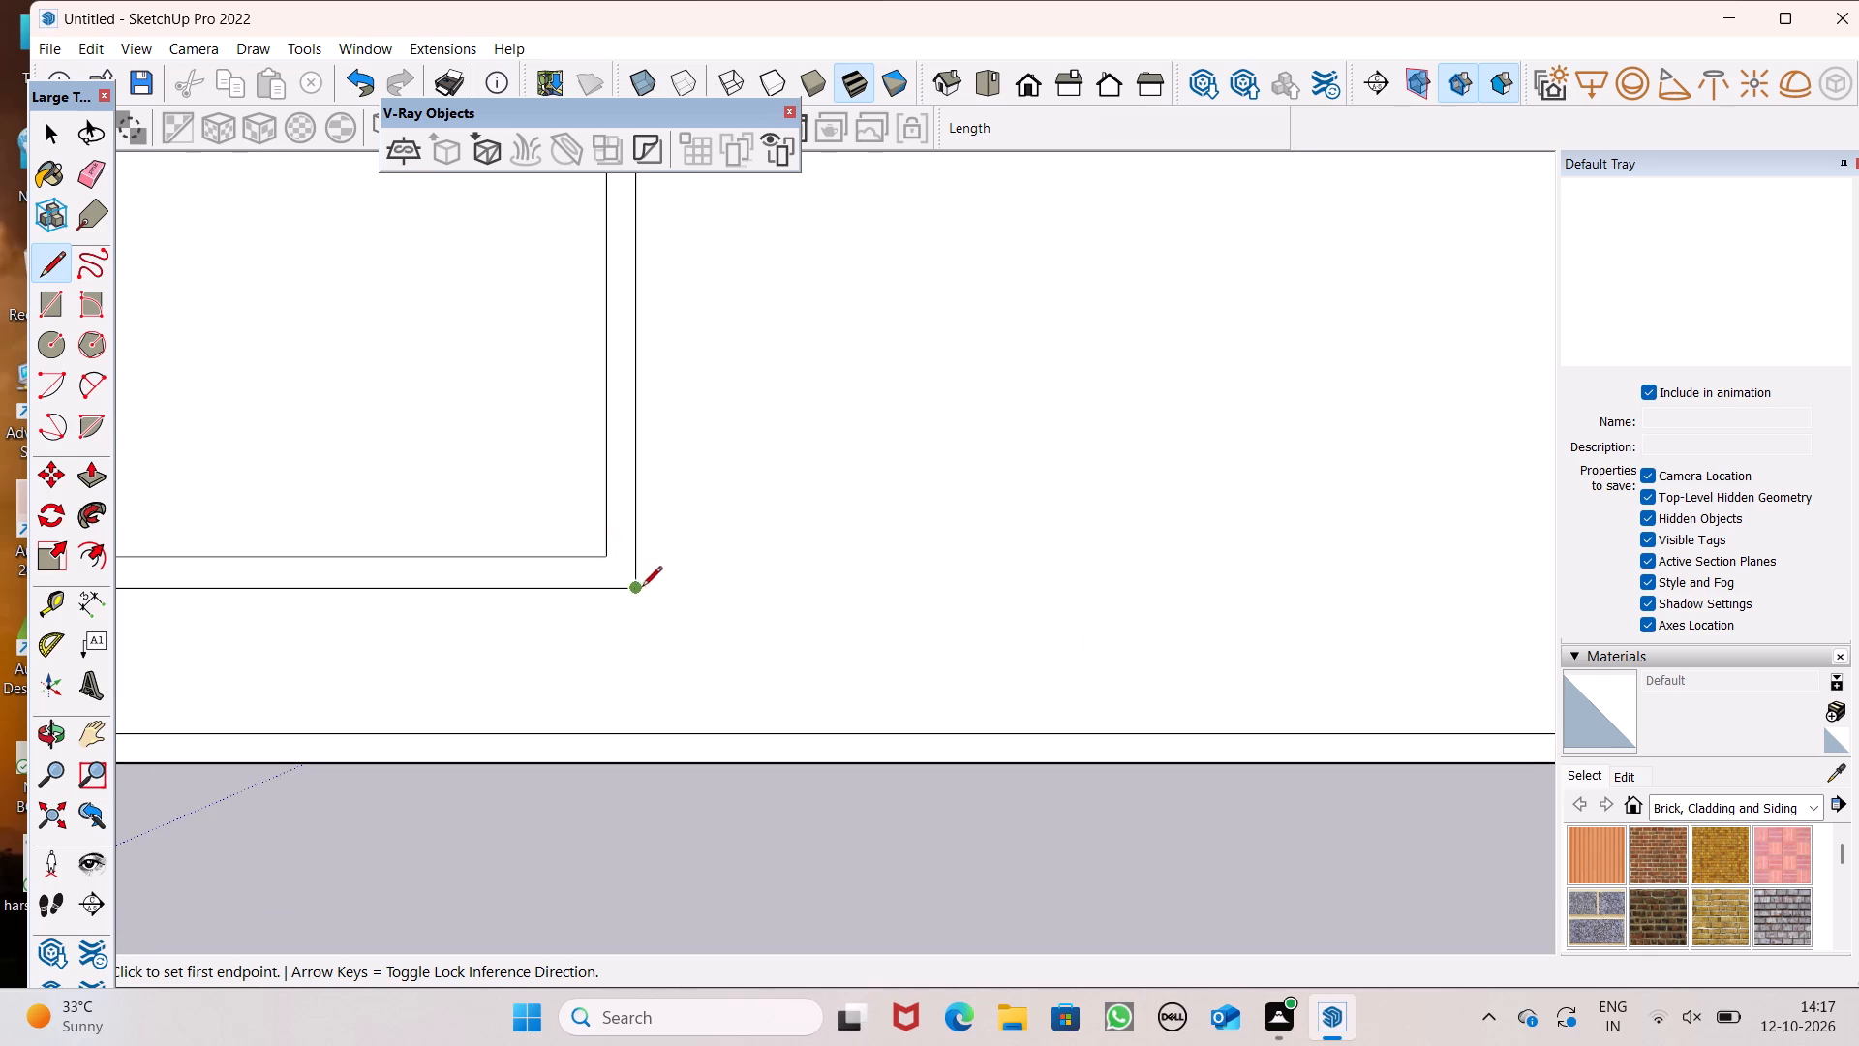
scroll(724, 581, down, 2)
click(653, 589)
scroll(1046, 569, down, 4)
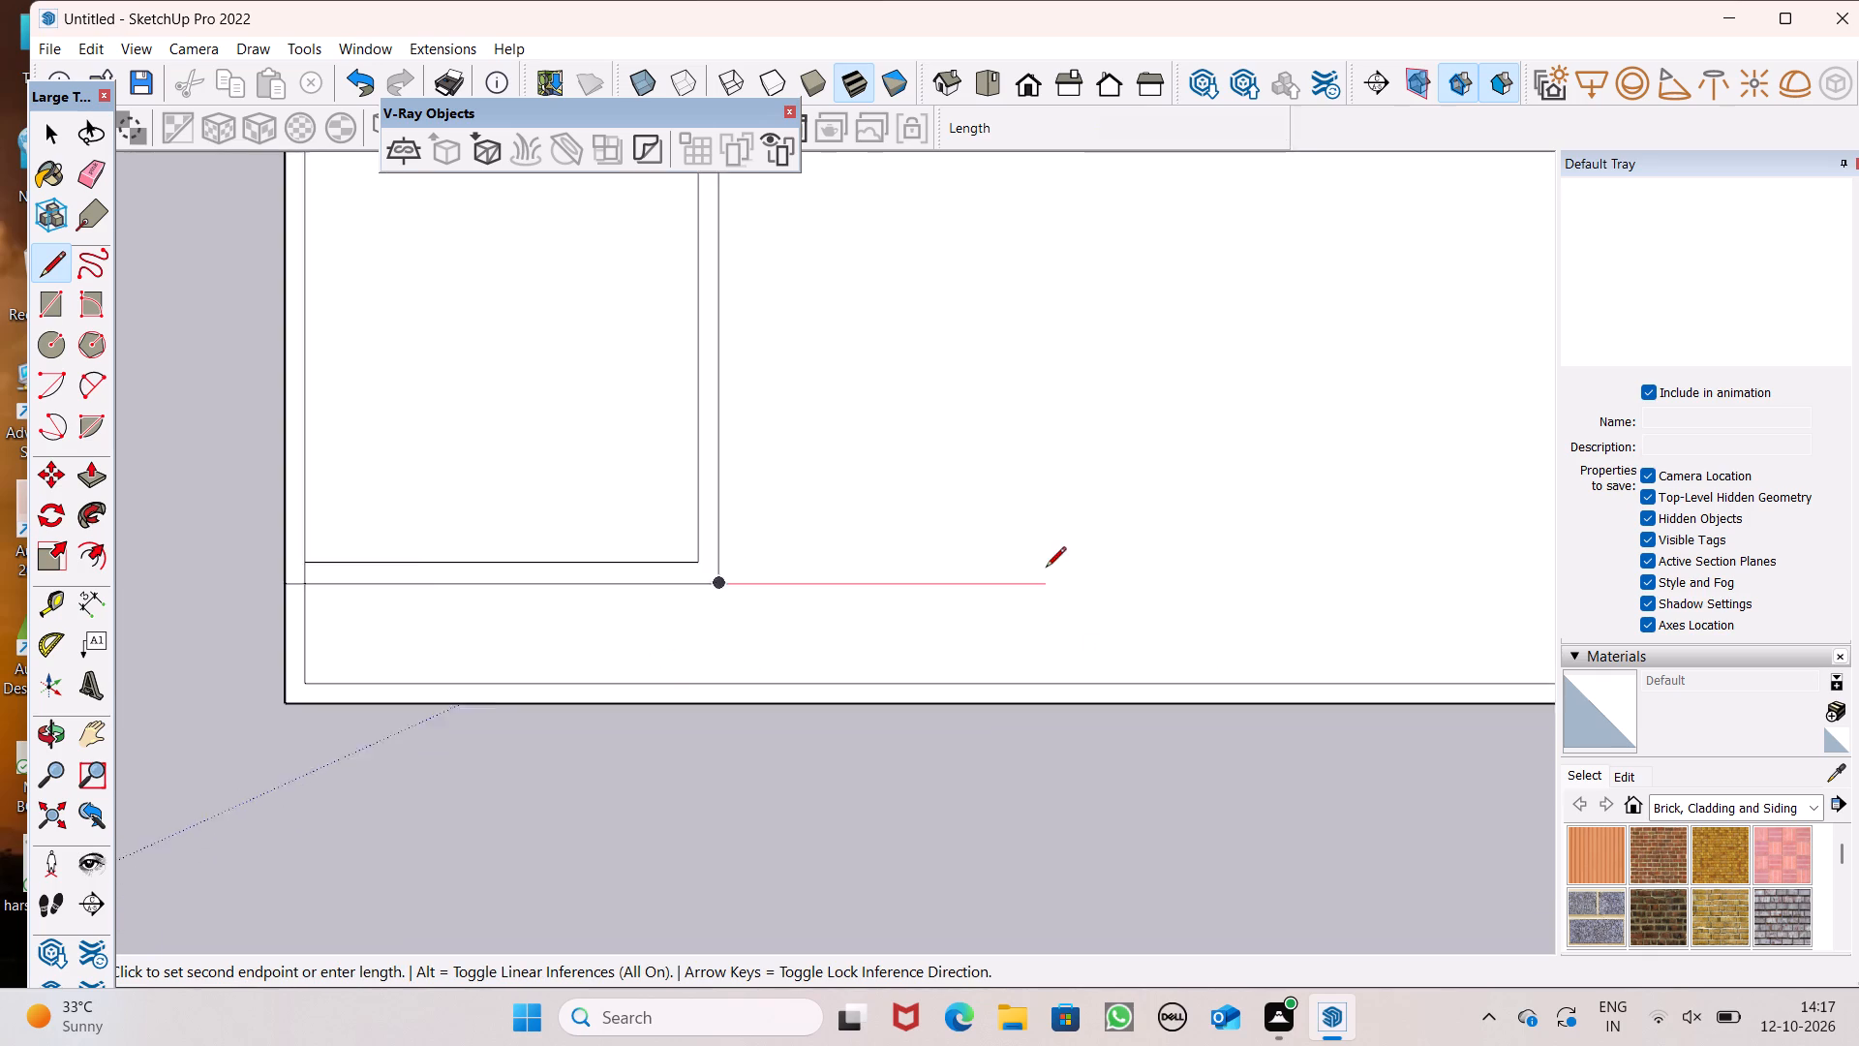
scroll(1046, 569, down, 3)
scroll(1442, 569, up, 7)
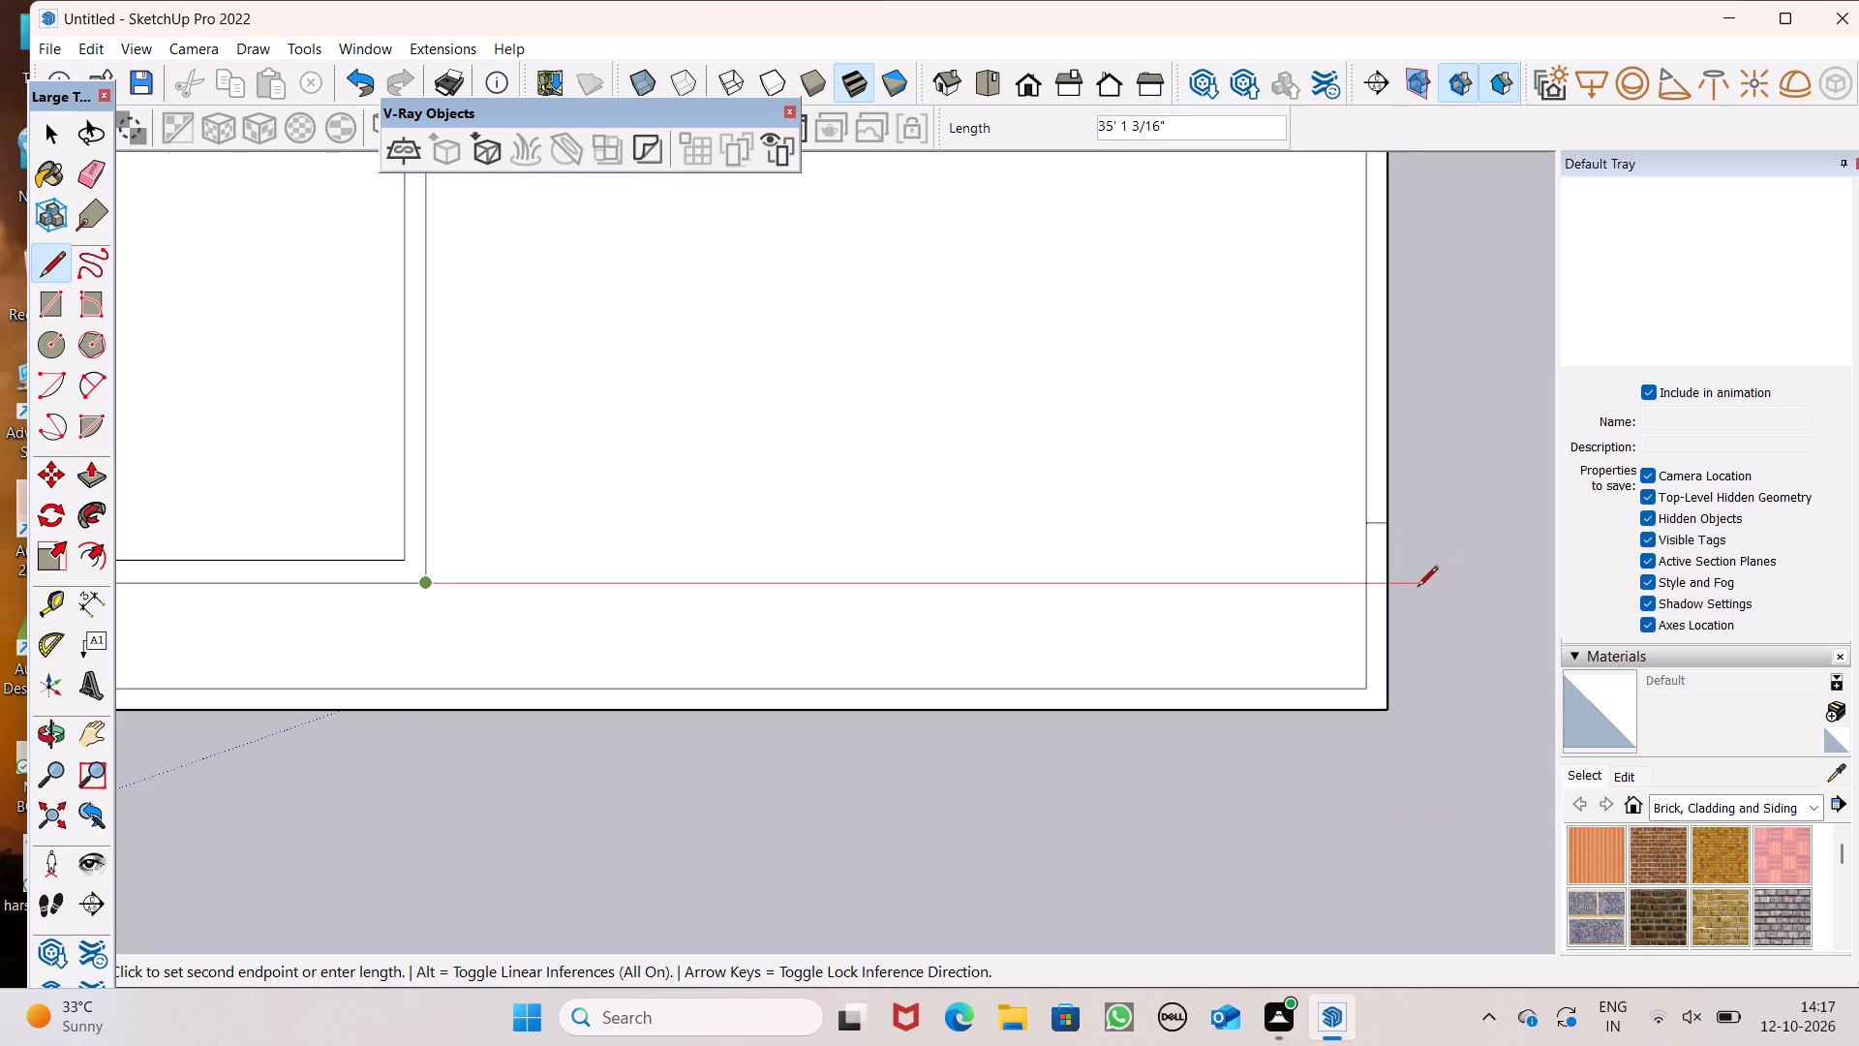
scroll(1378, 583, up, 7)
click(1394, 573)
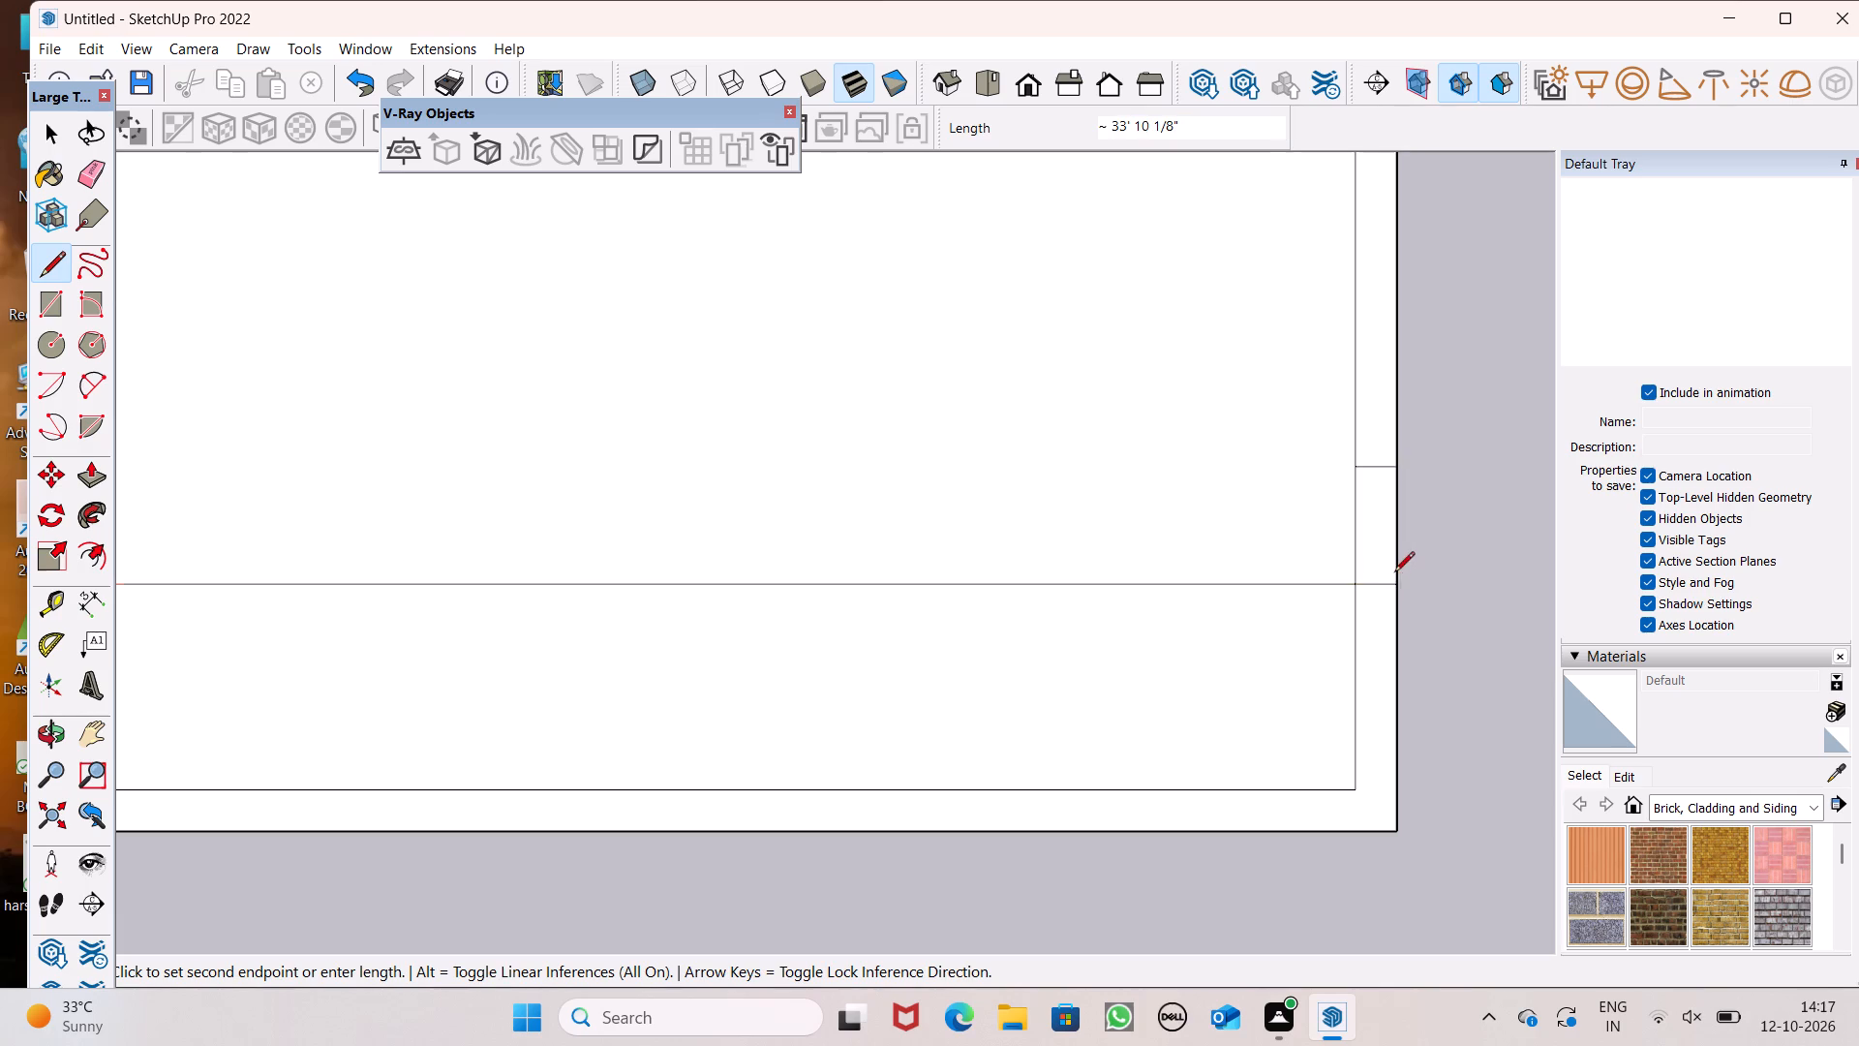
Erase the new line's span across the room, keeping its part inside the right wall, and erase the older short edge above it.
click(98, 182)
drag(452, 542, 488, 595)
scroll(986, 364, down, 8)
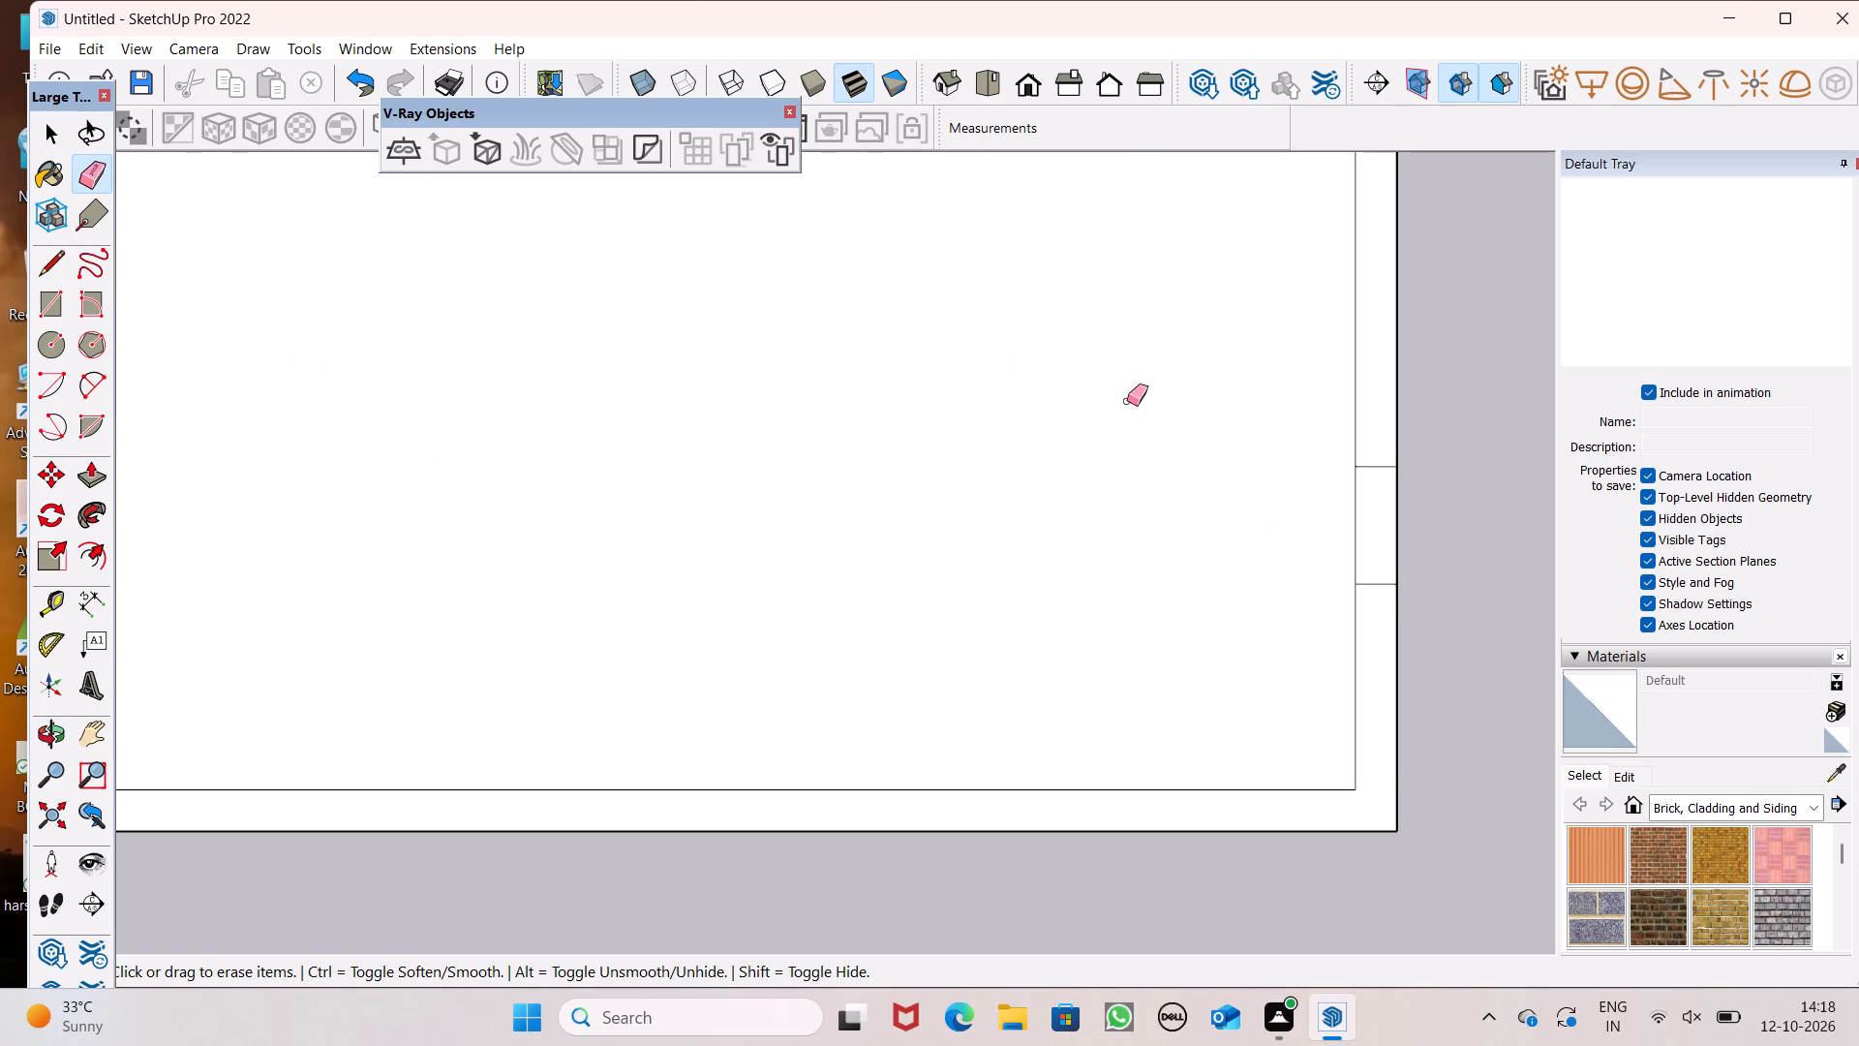
scroll(1127, 401, down, 3)
scroll(1293, 469, up, 7)
drag(1238, 423, 1238, 435)
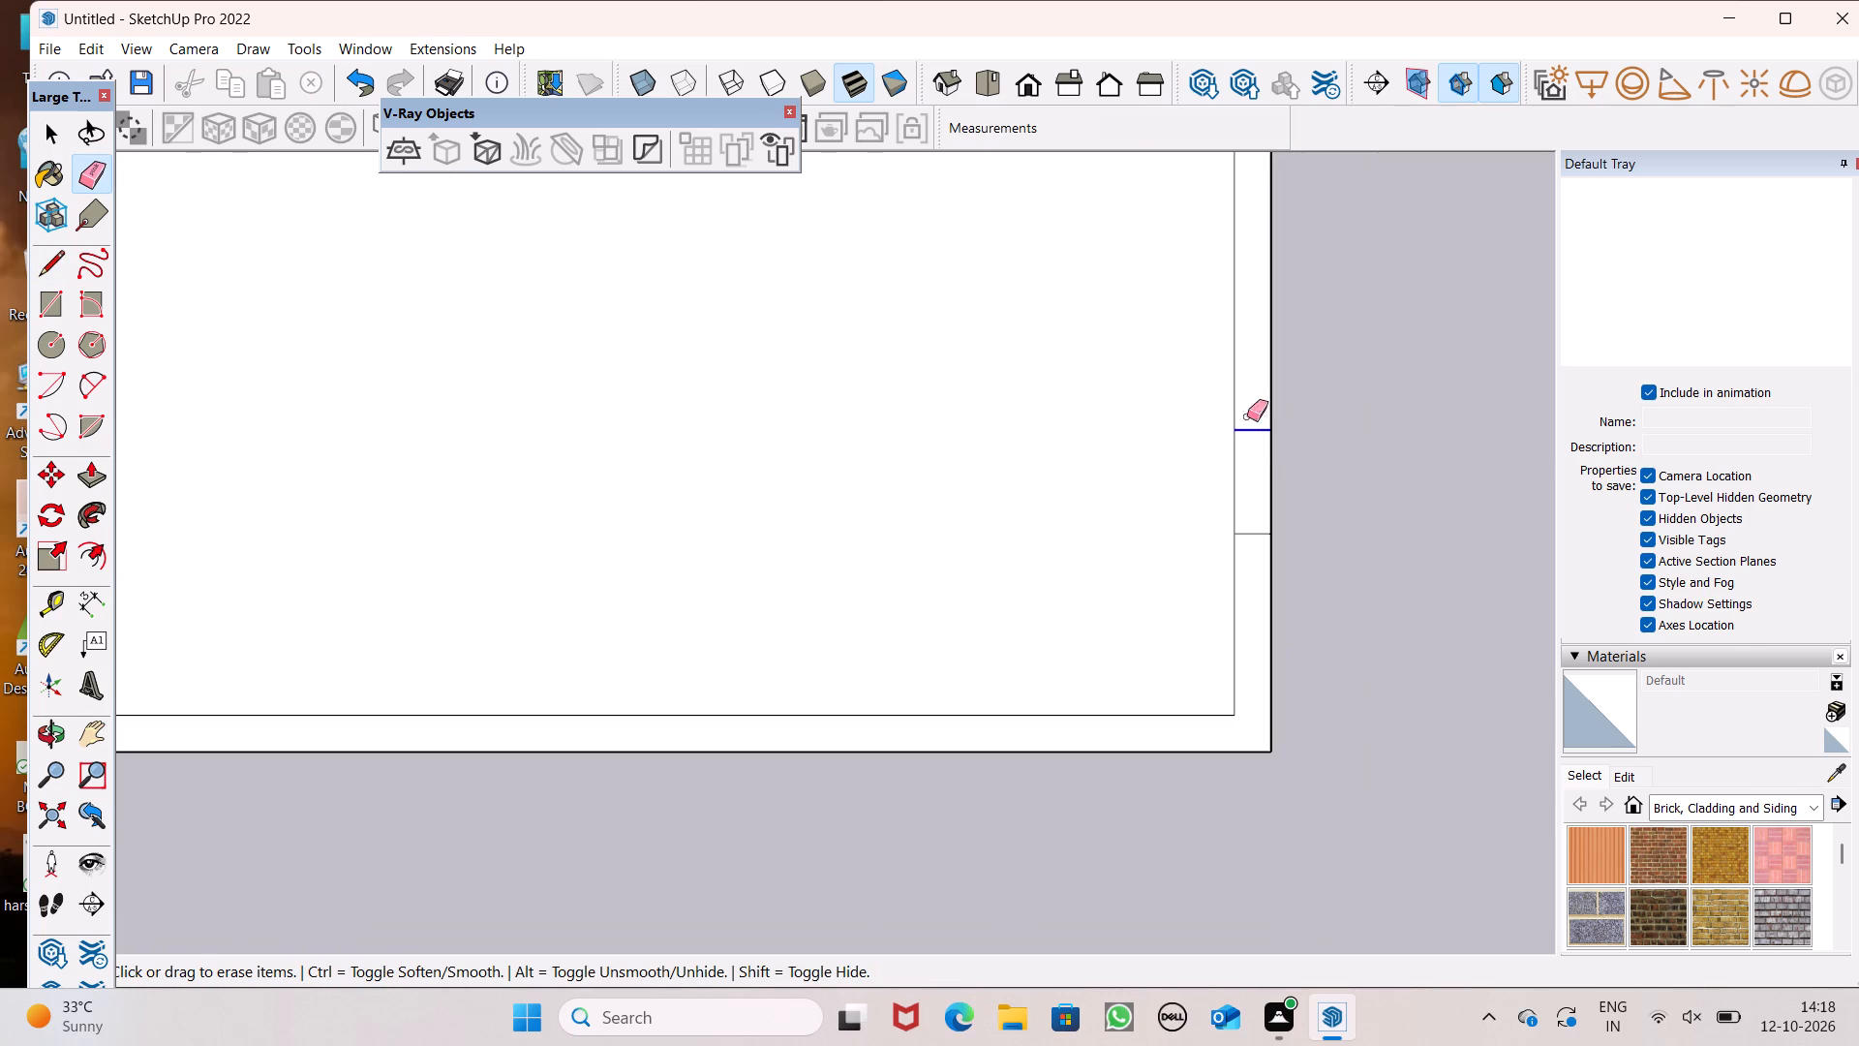
scroll(1858, 412, down, 7)
scroll(627, 449, down, 19)
key(space)
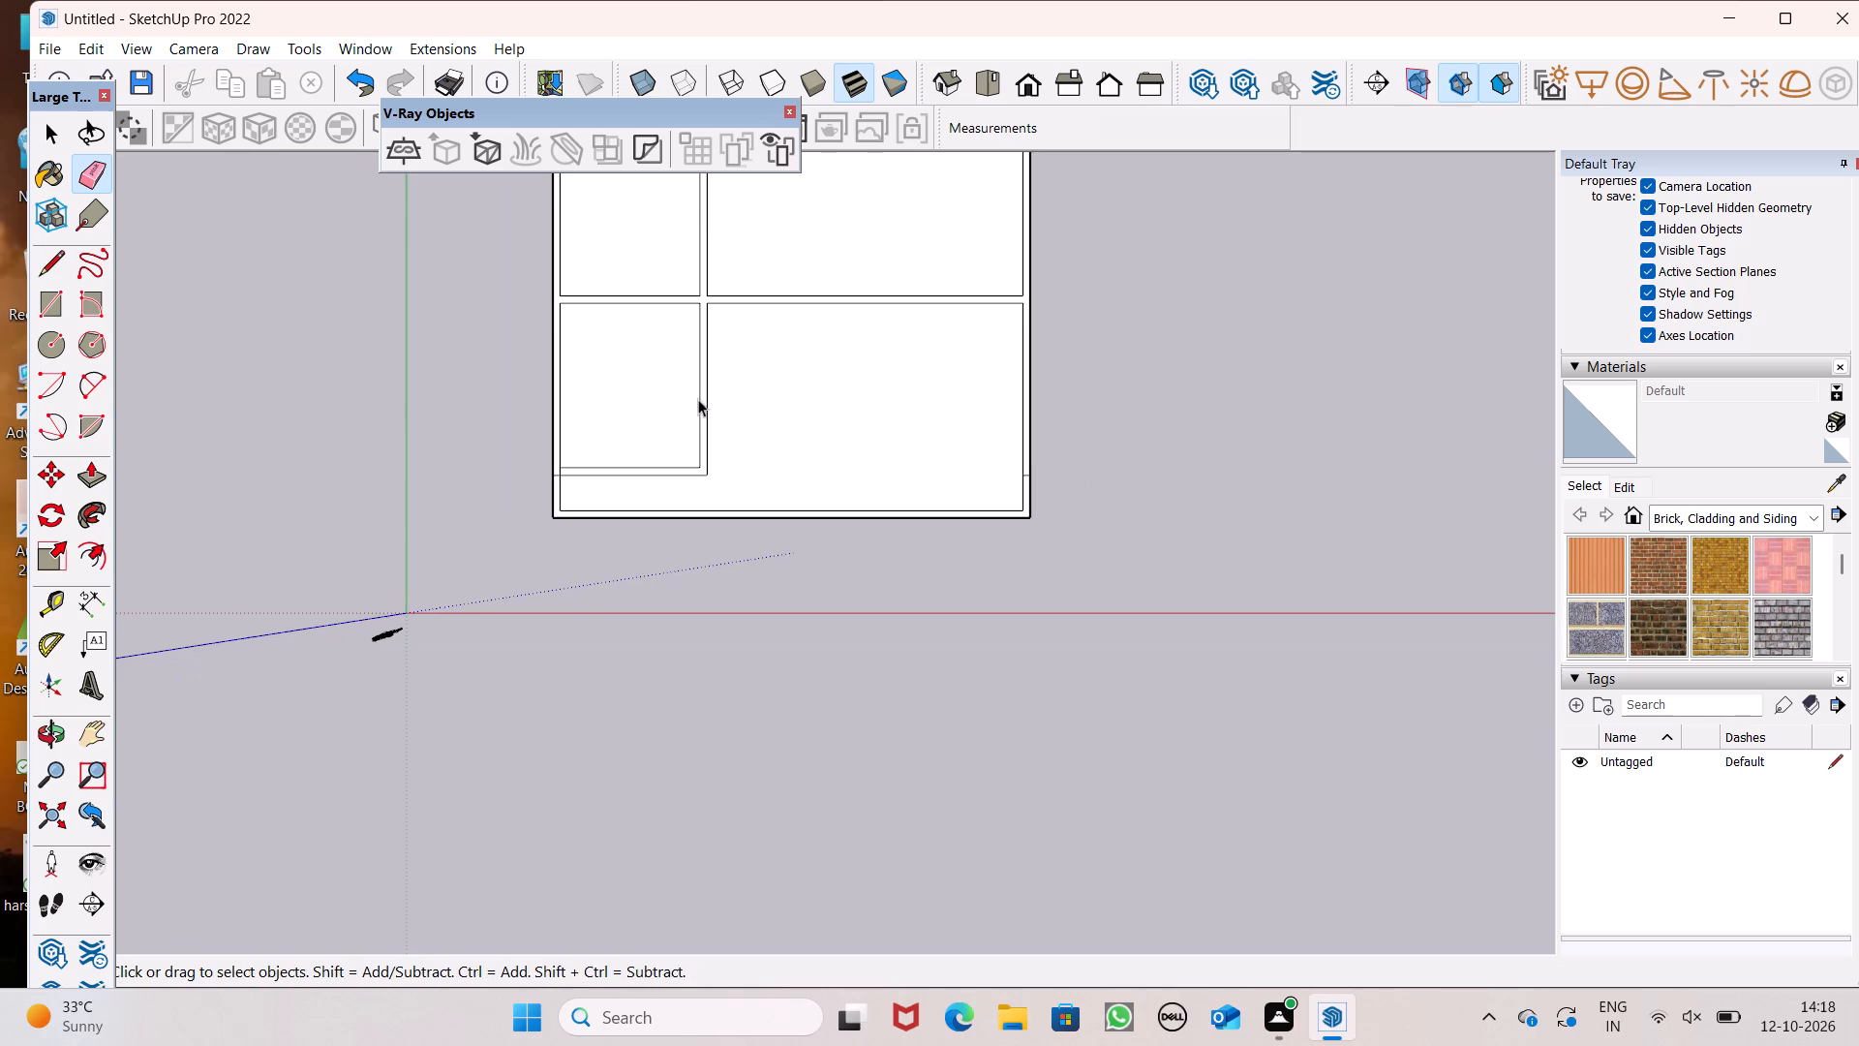
Erase the overlapping edges where the vertical partition meets the top outer wall.
scroll(718, 428, down, 6)
scroll(572, 329, up, 3)
scroll(594, 384, down, 3)
scroll(672, 161, up, 6)
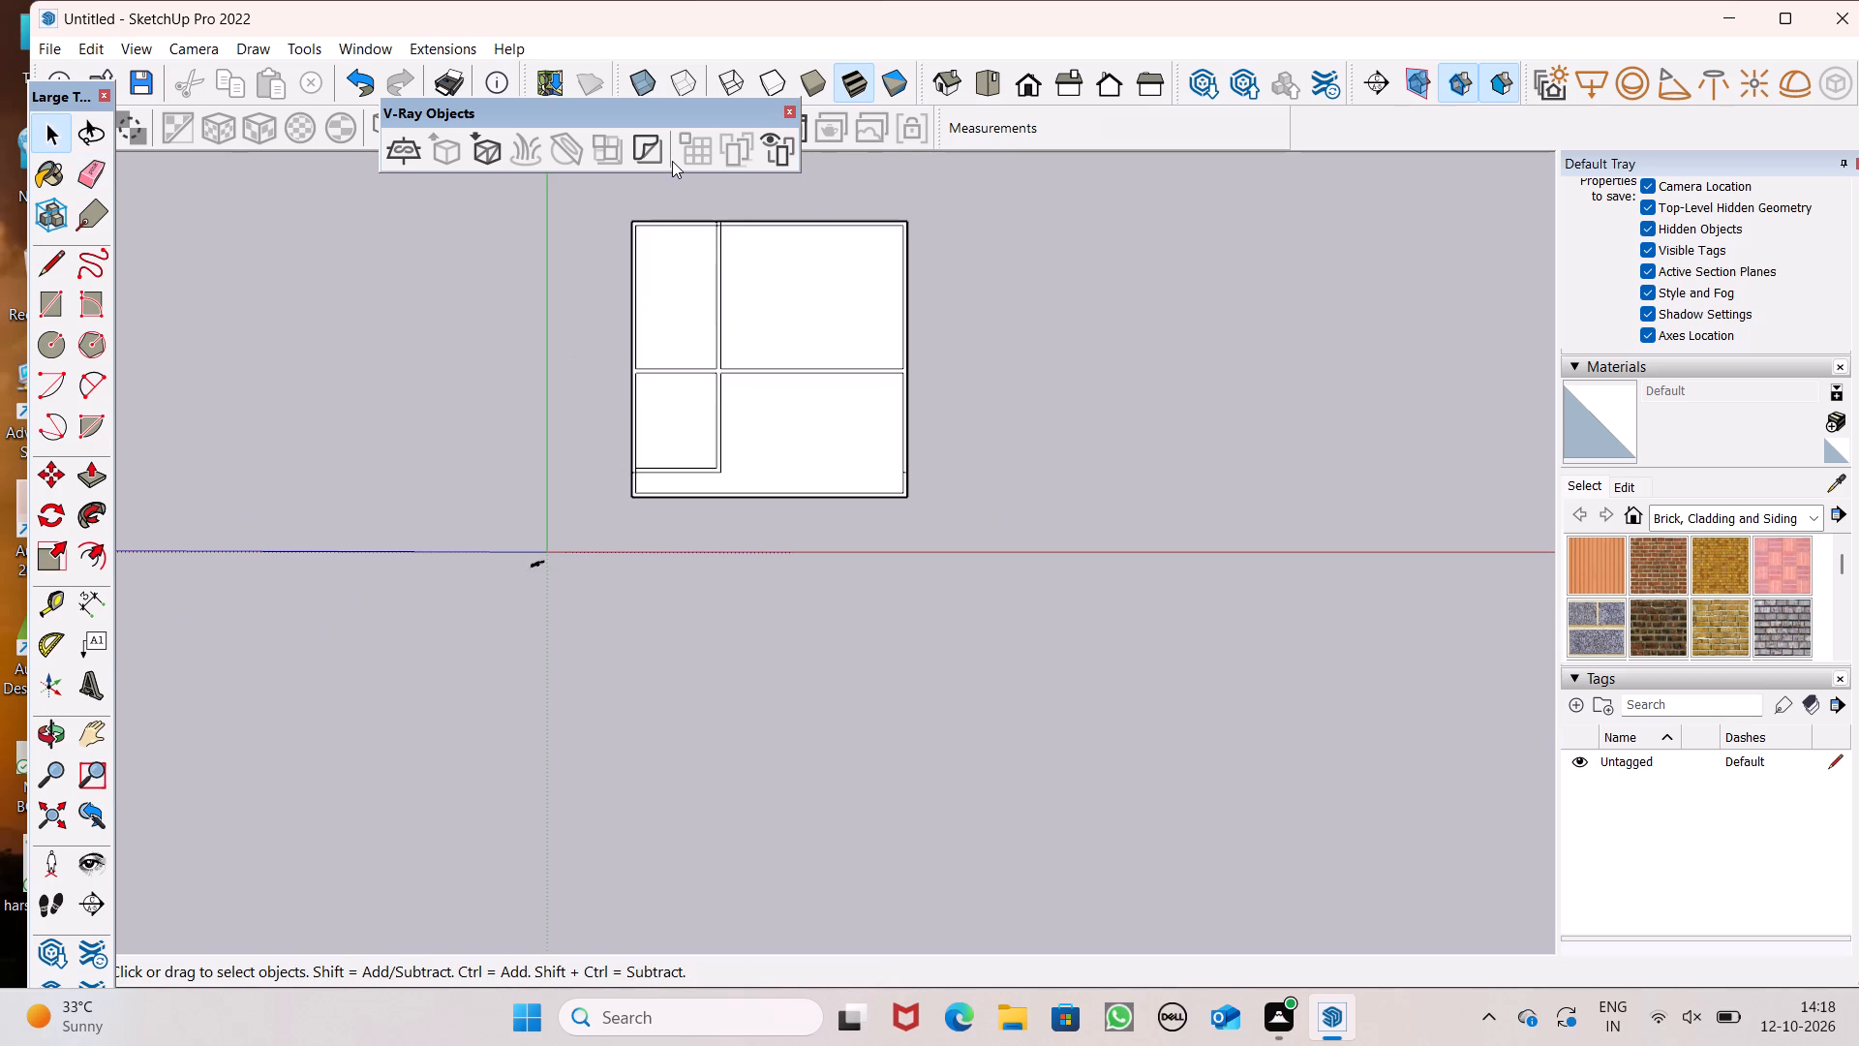
scroll(717, 220, up, 19)
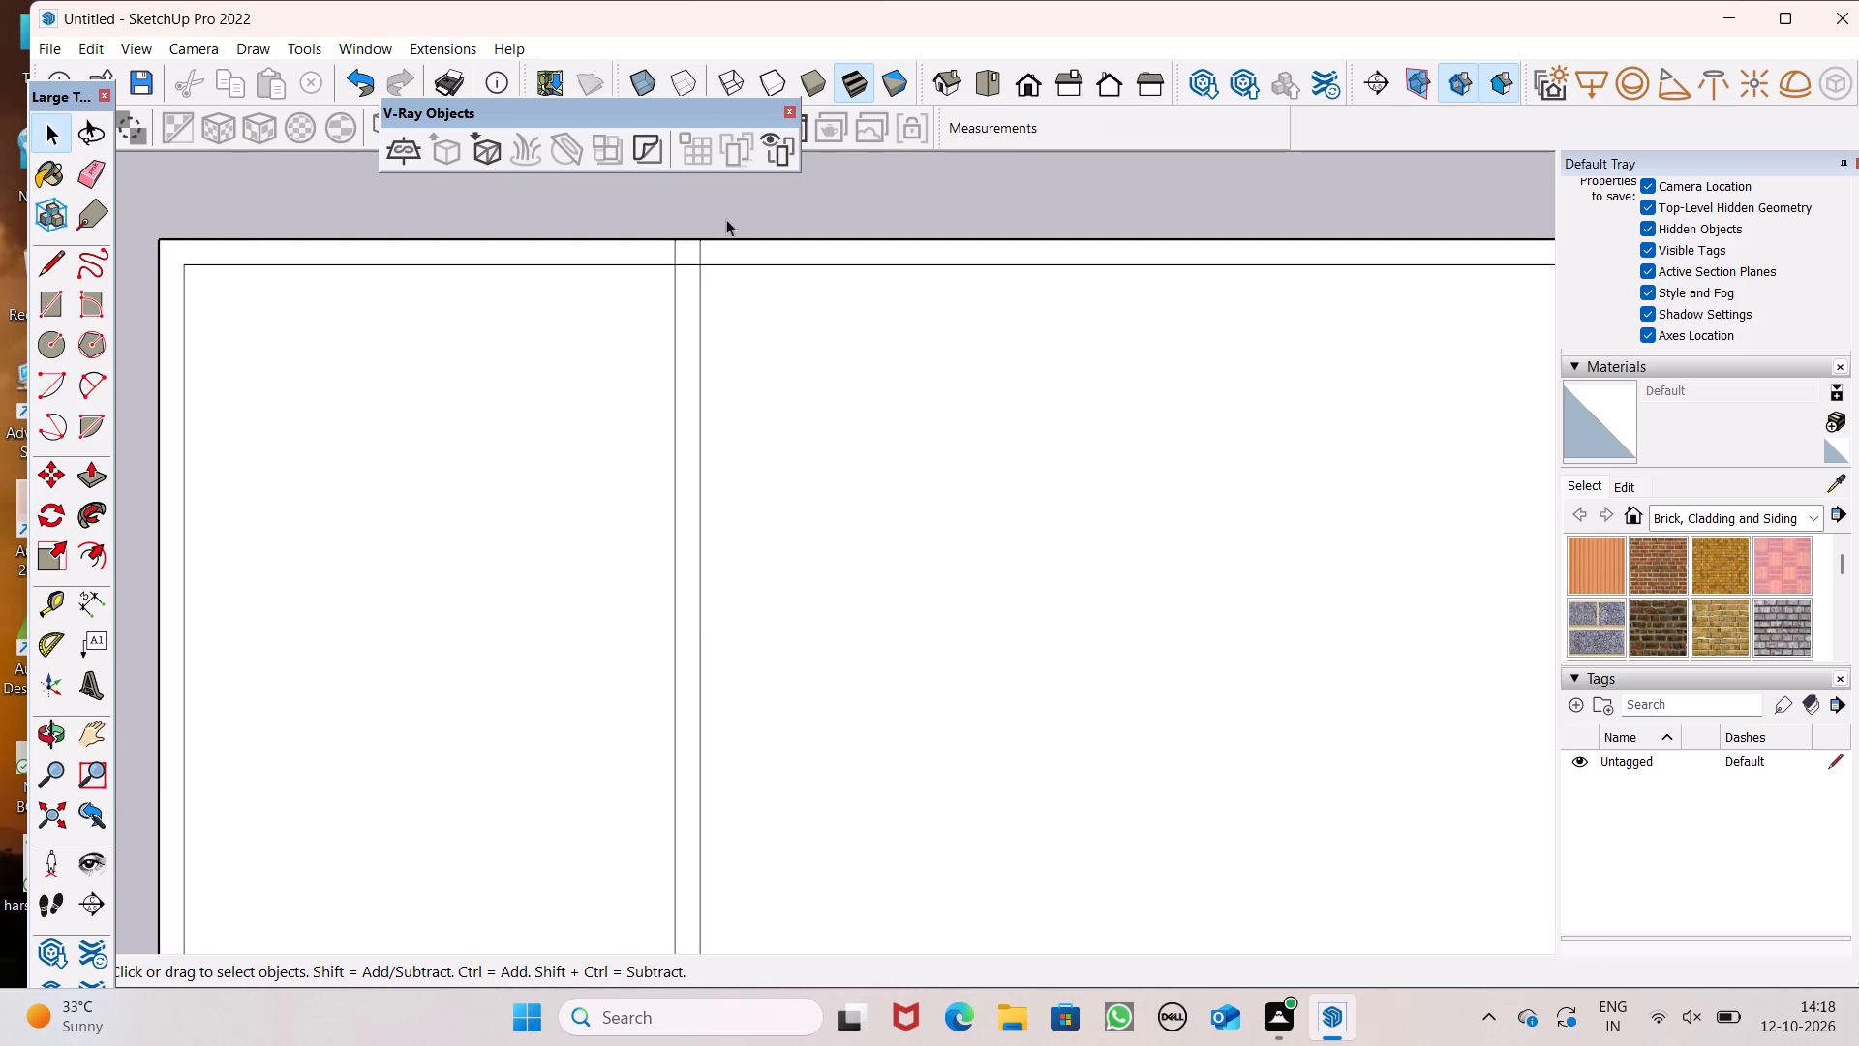
scroll(726, 219, up, 8)
click(98, 191)
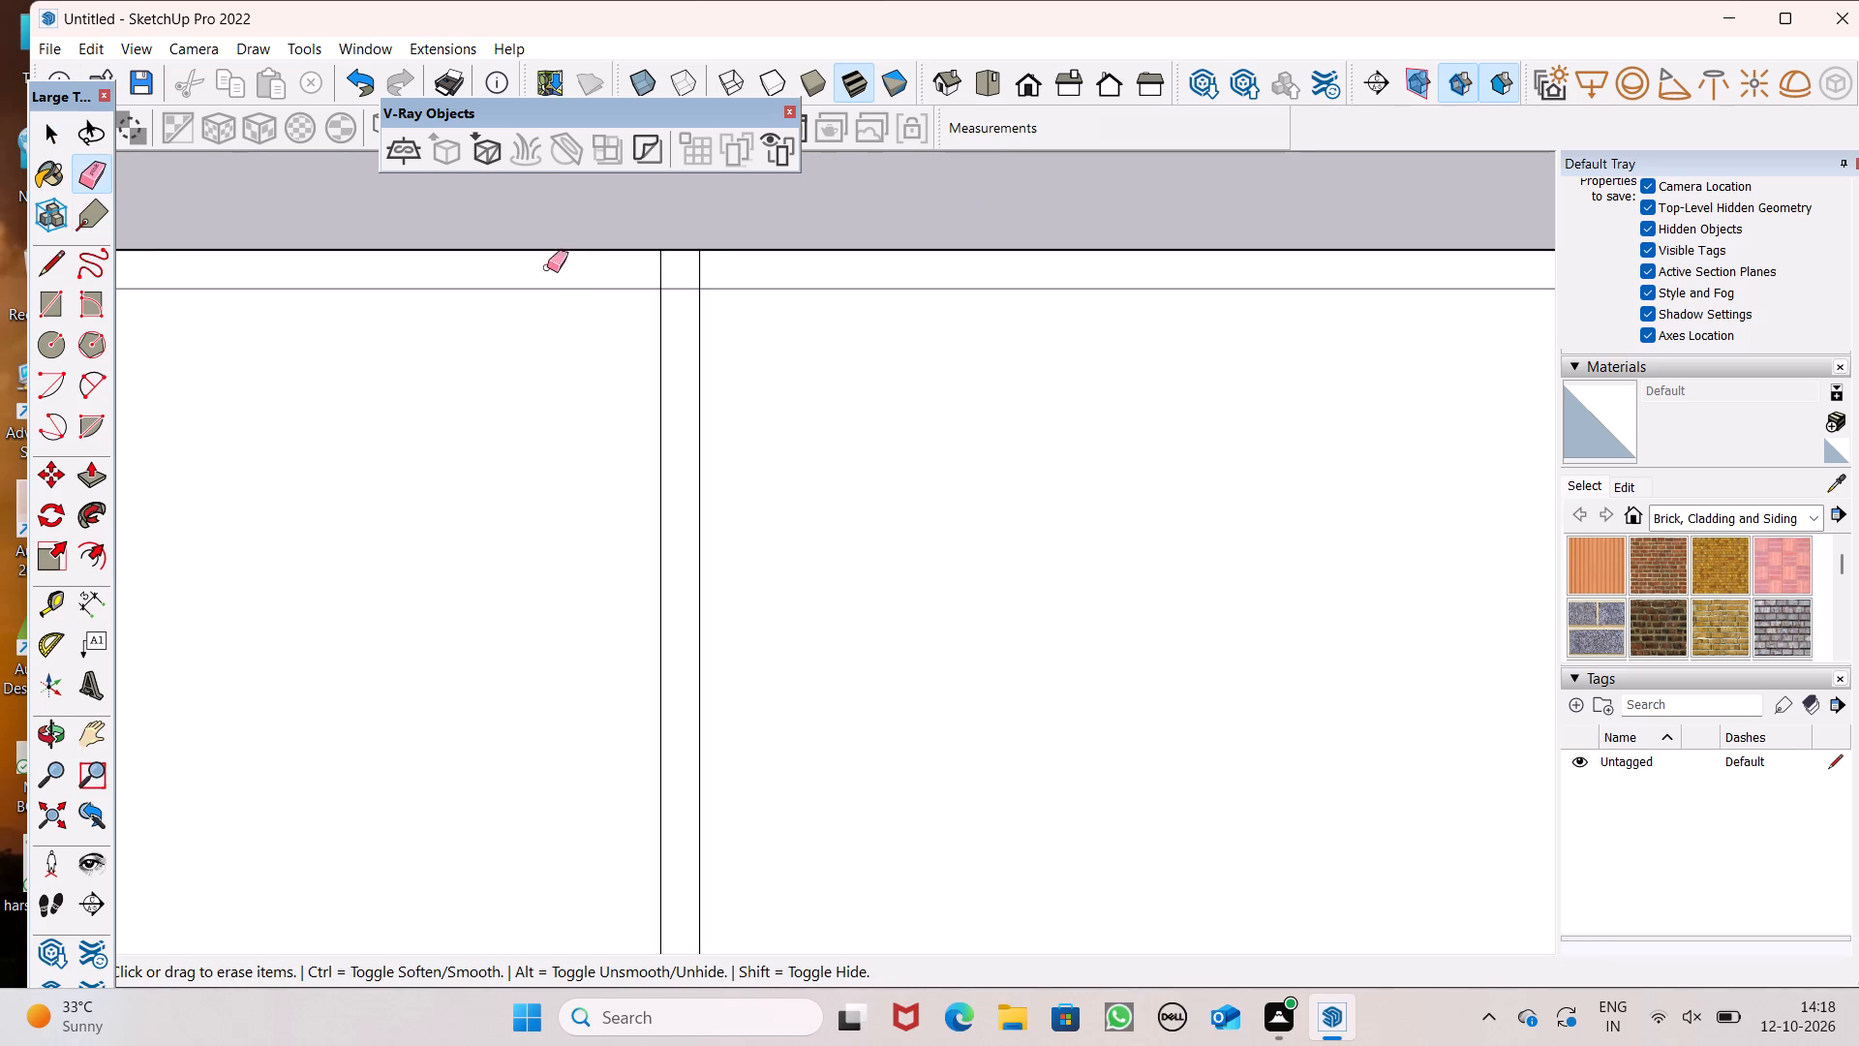
scroll(565, 262, up, 7)
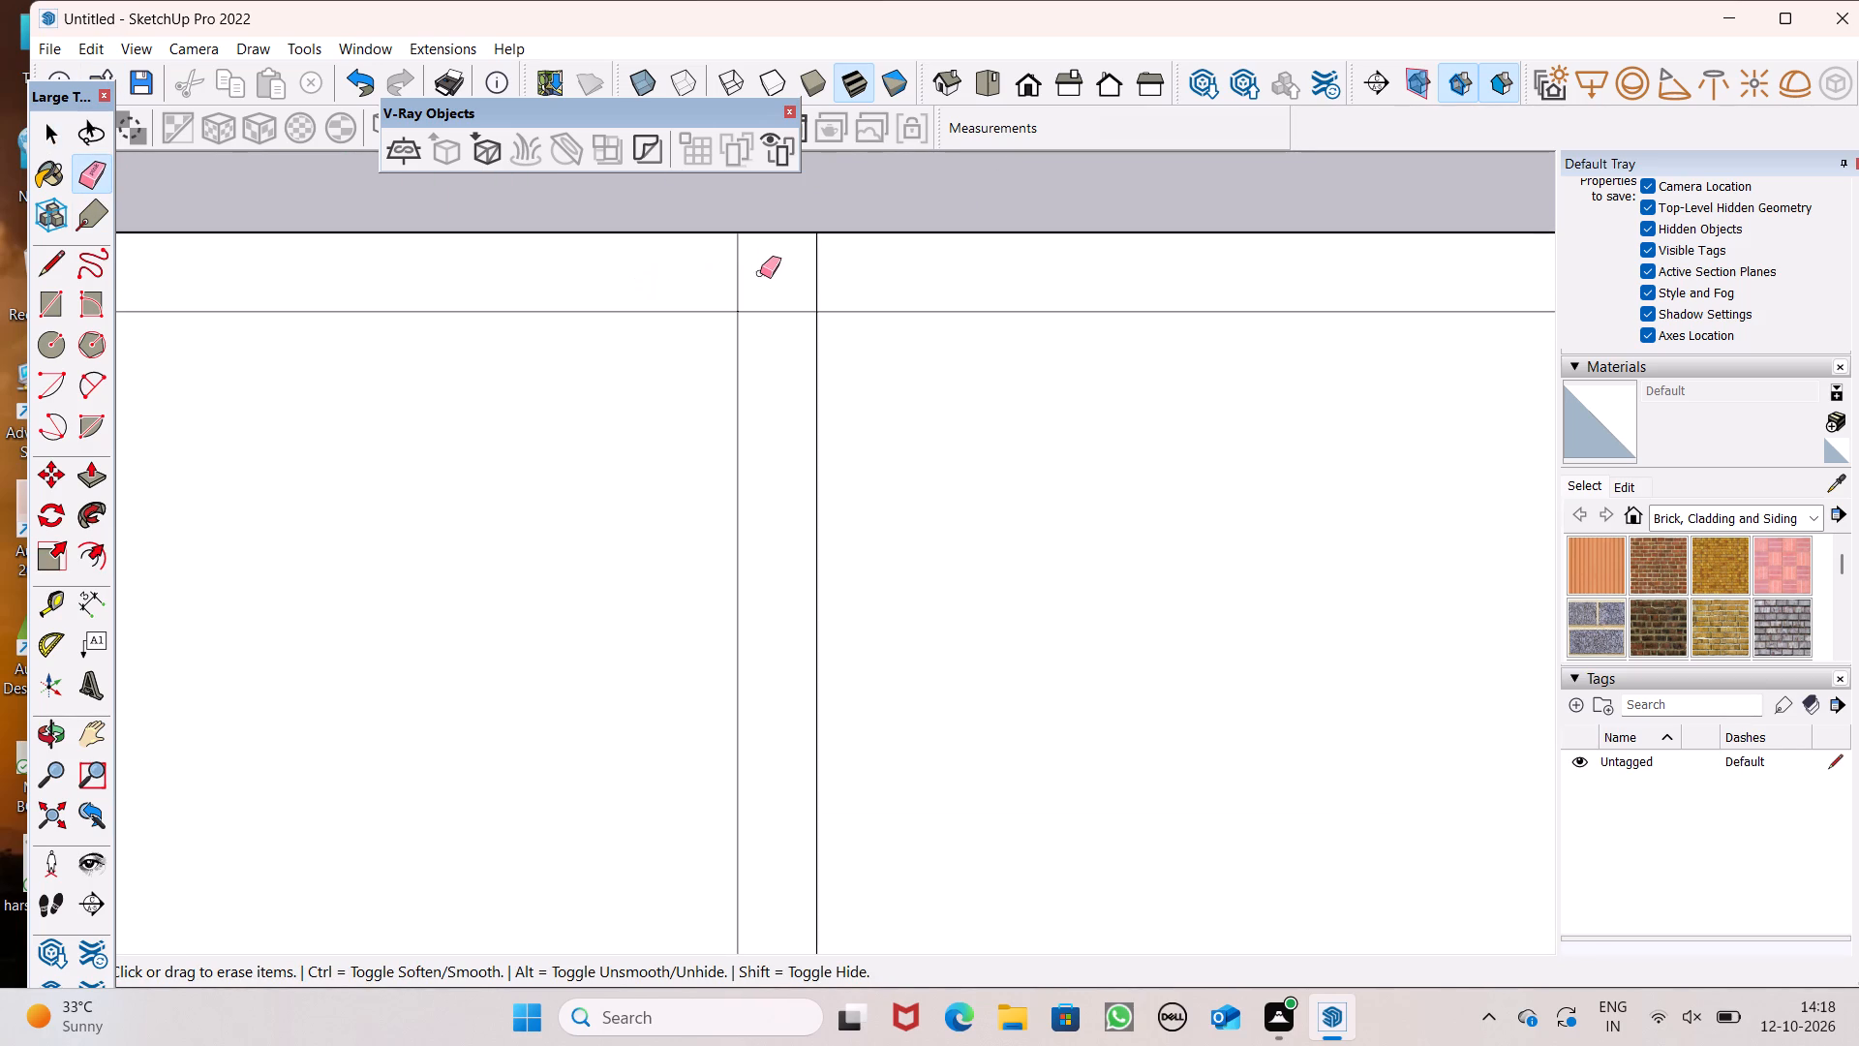
drag(762, 280, 761, 290)
drag(776, 289, 770, 319)
key(space)
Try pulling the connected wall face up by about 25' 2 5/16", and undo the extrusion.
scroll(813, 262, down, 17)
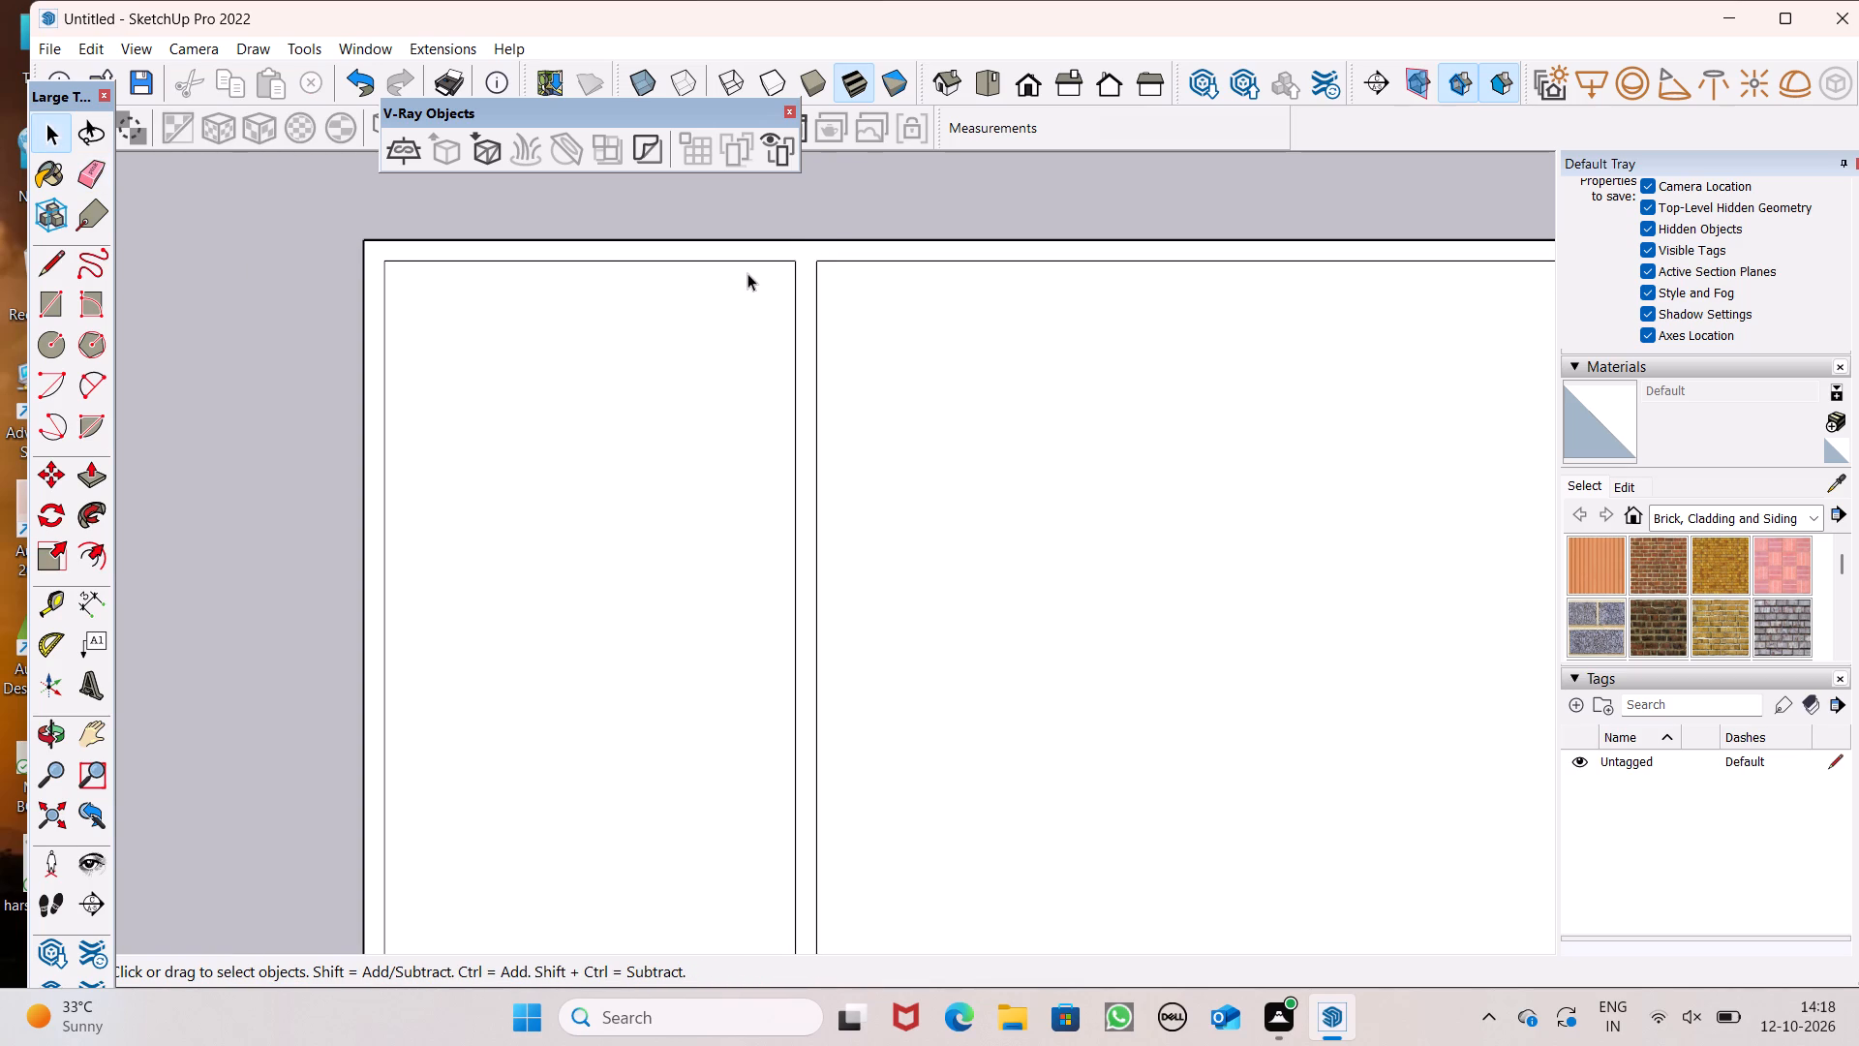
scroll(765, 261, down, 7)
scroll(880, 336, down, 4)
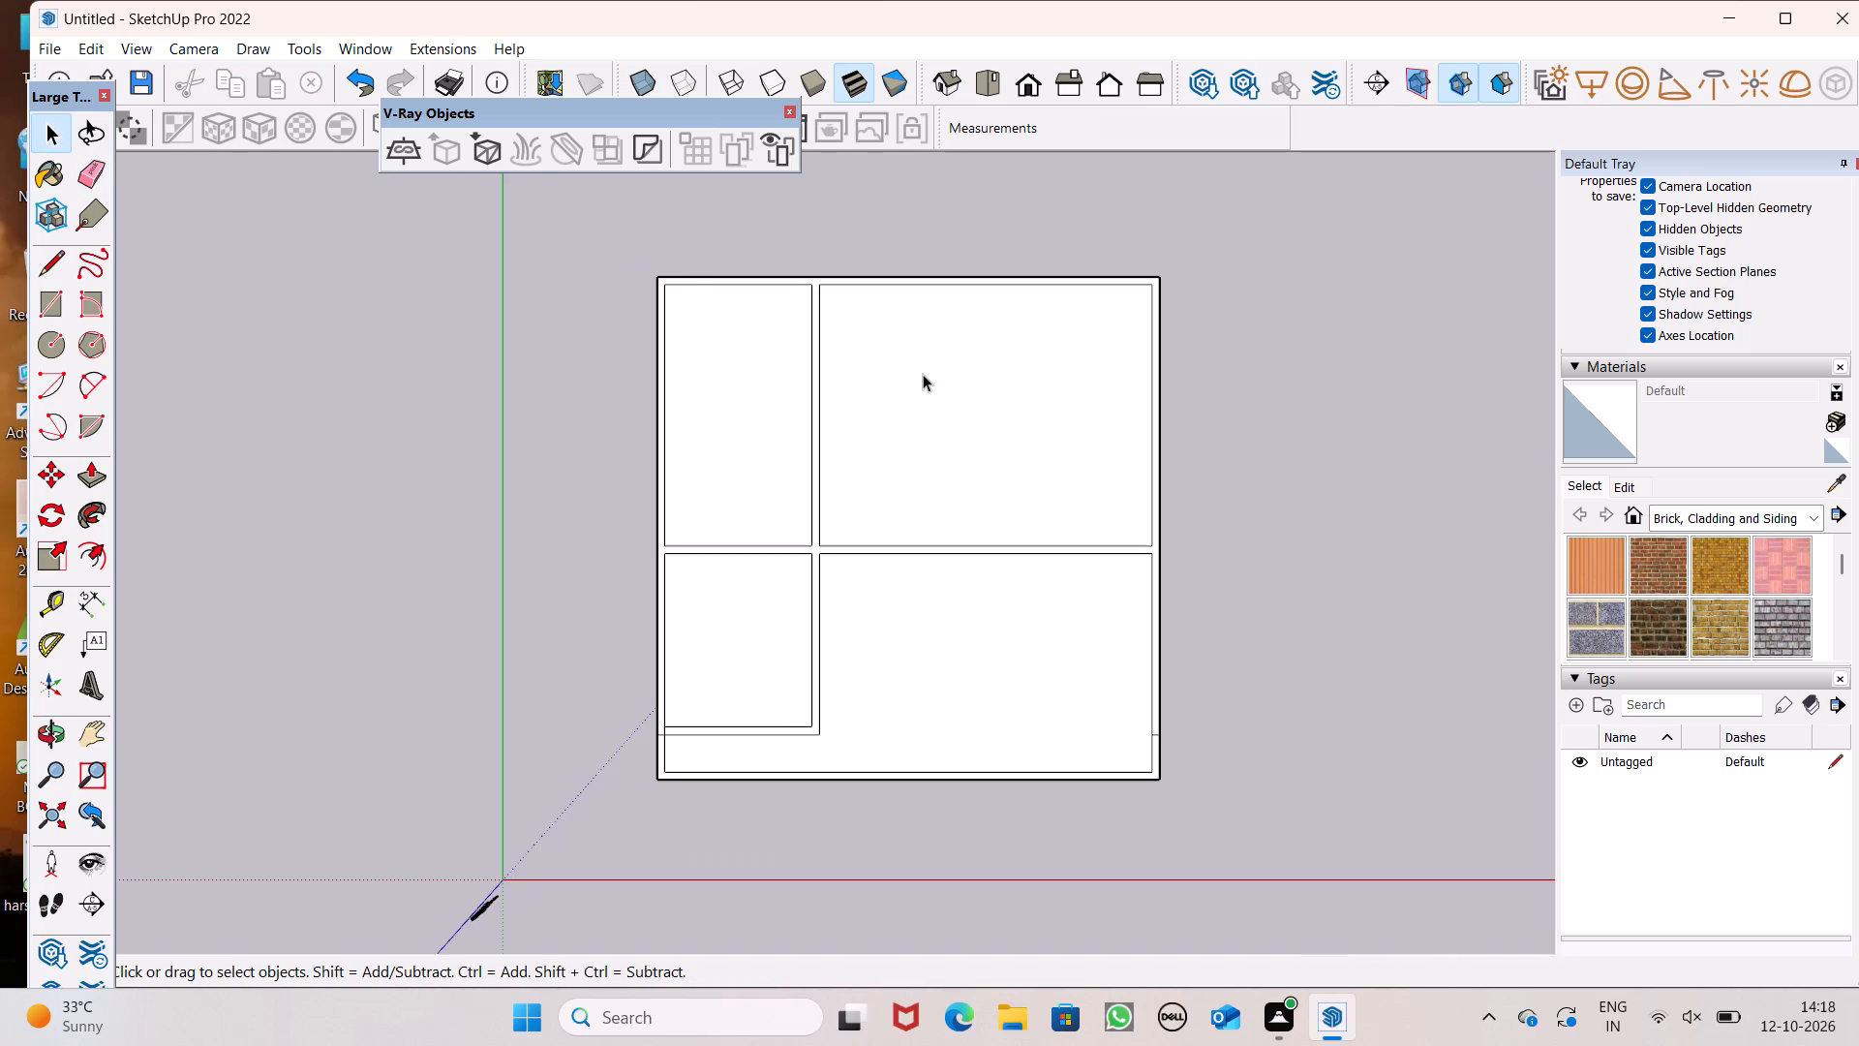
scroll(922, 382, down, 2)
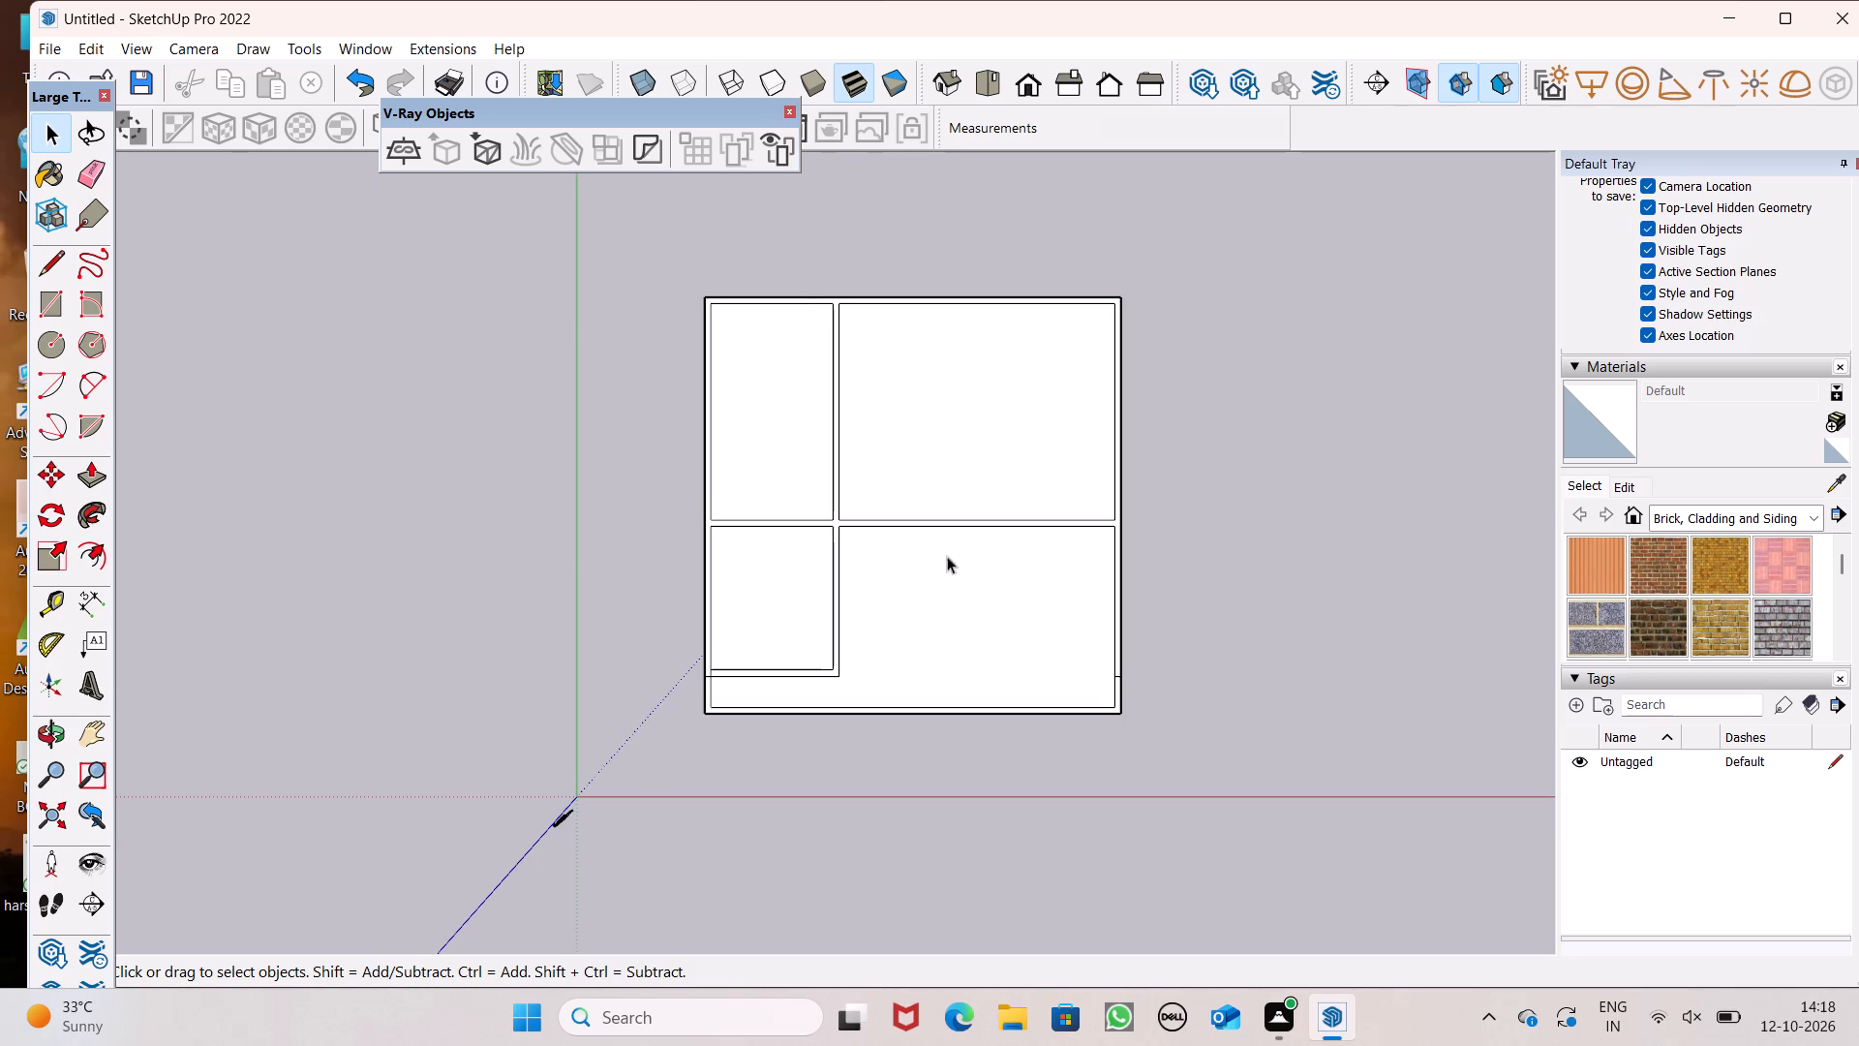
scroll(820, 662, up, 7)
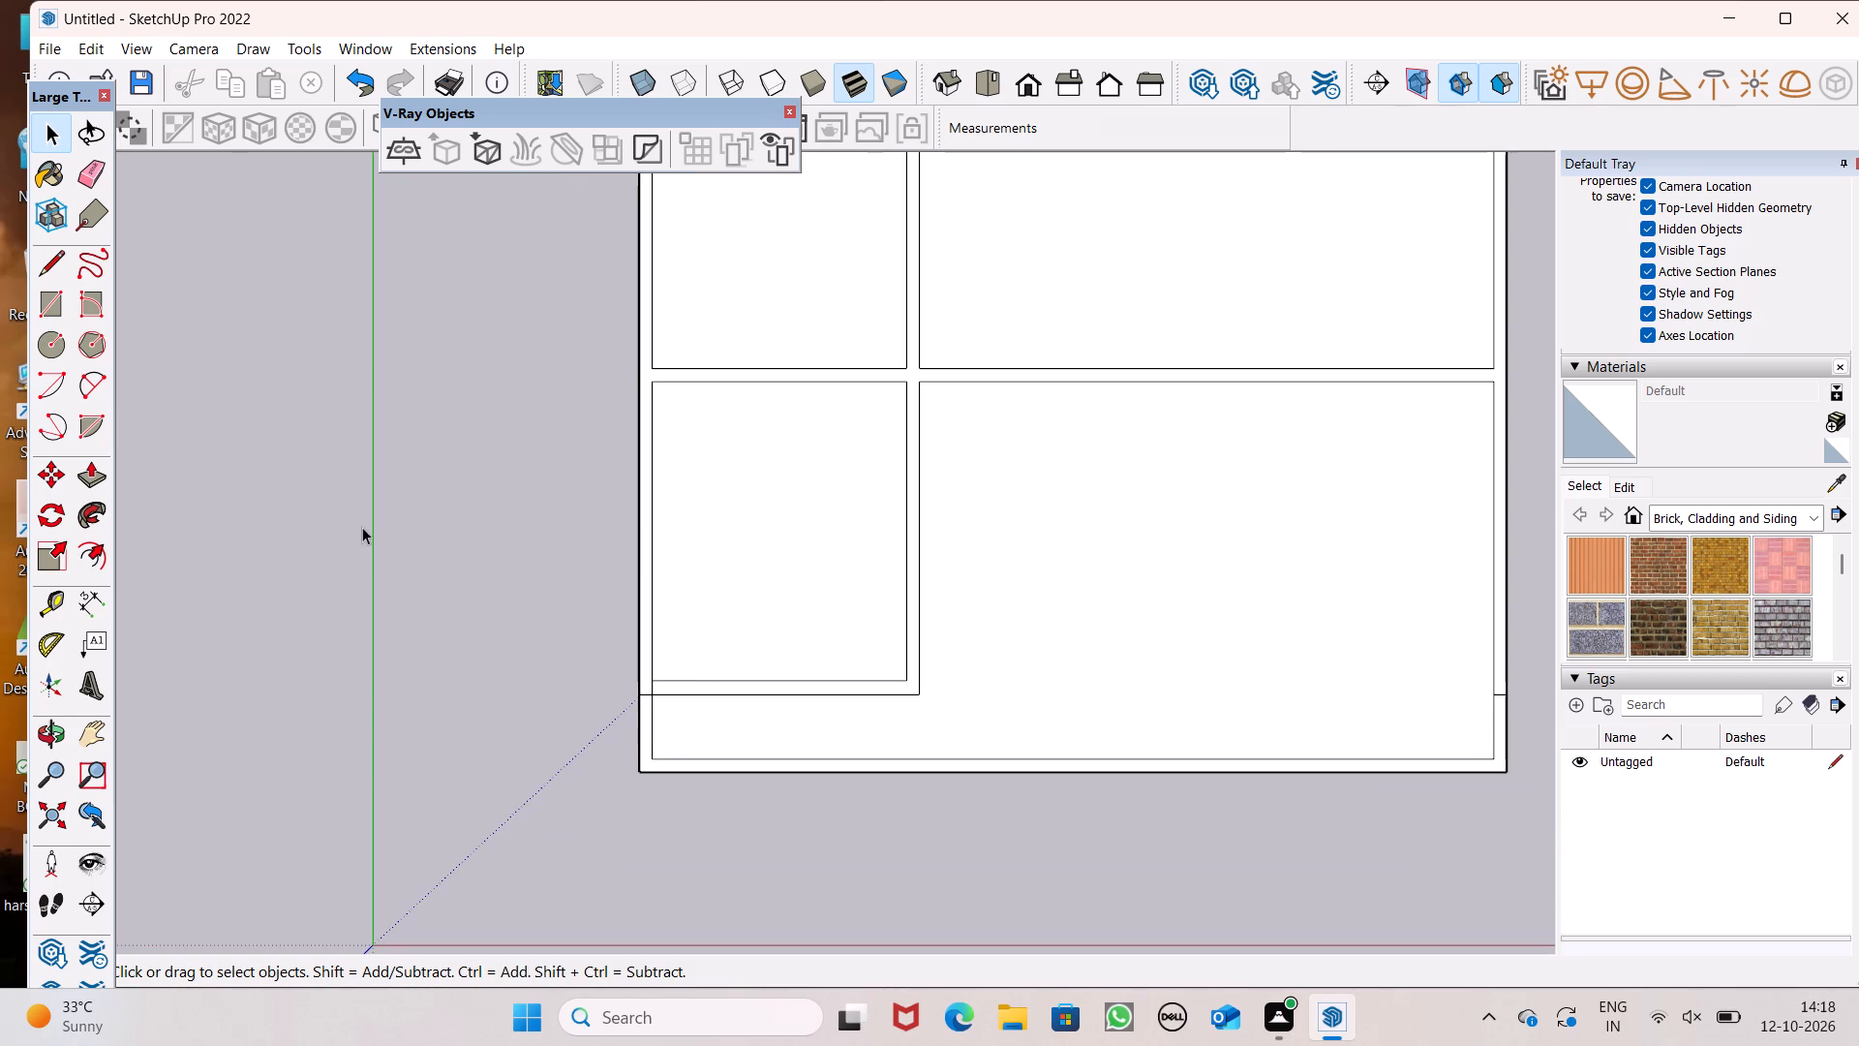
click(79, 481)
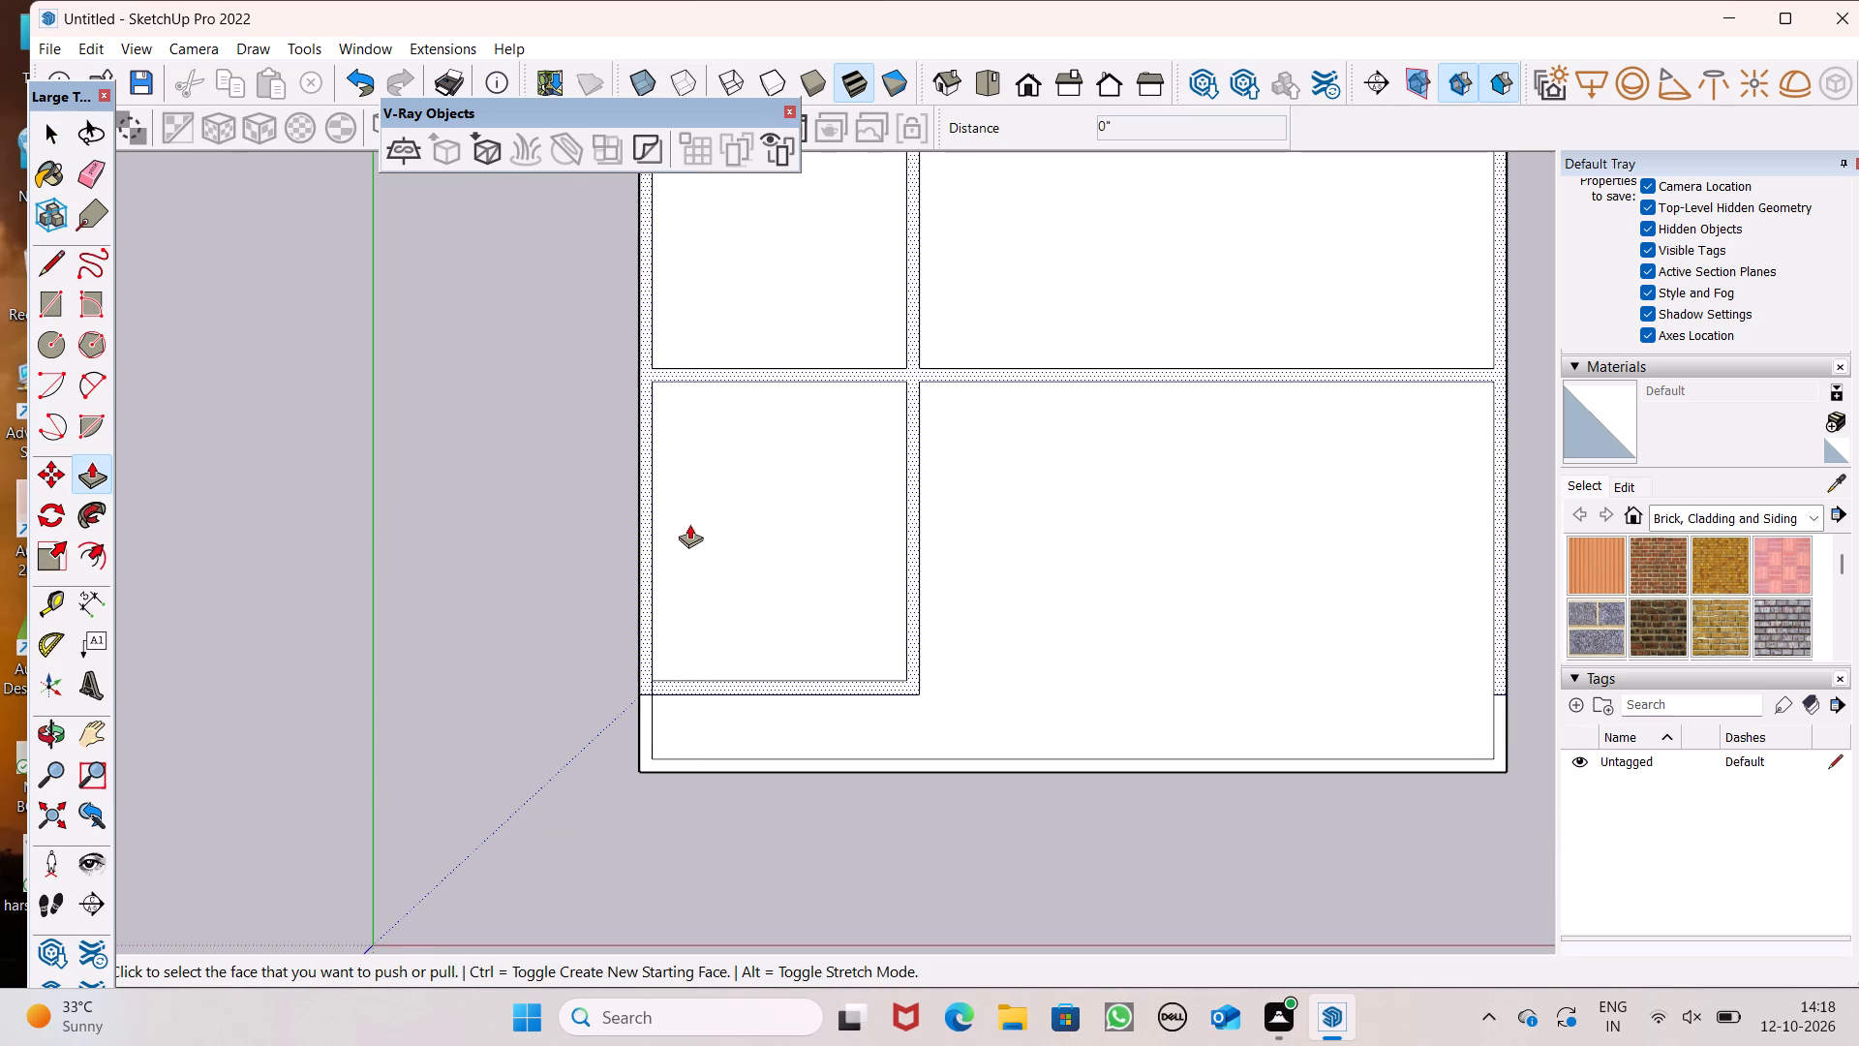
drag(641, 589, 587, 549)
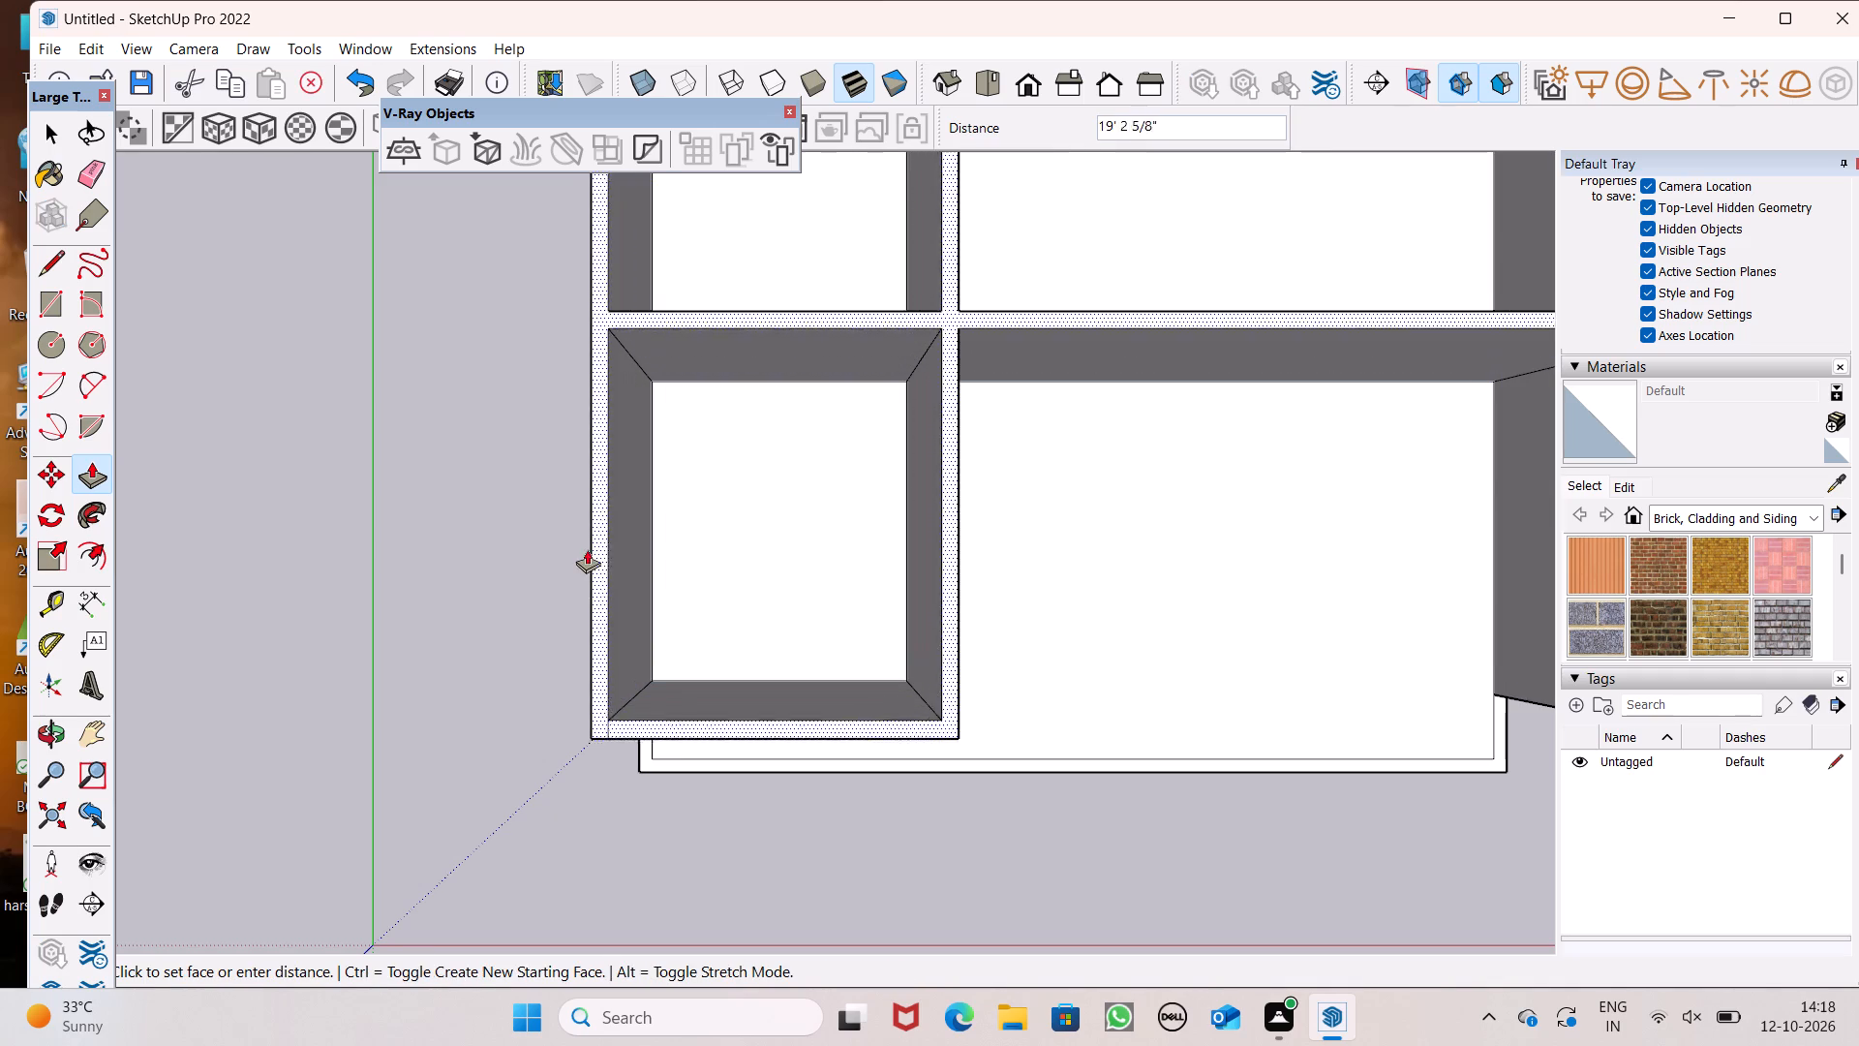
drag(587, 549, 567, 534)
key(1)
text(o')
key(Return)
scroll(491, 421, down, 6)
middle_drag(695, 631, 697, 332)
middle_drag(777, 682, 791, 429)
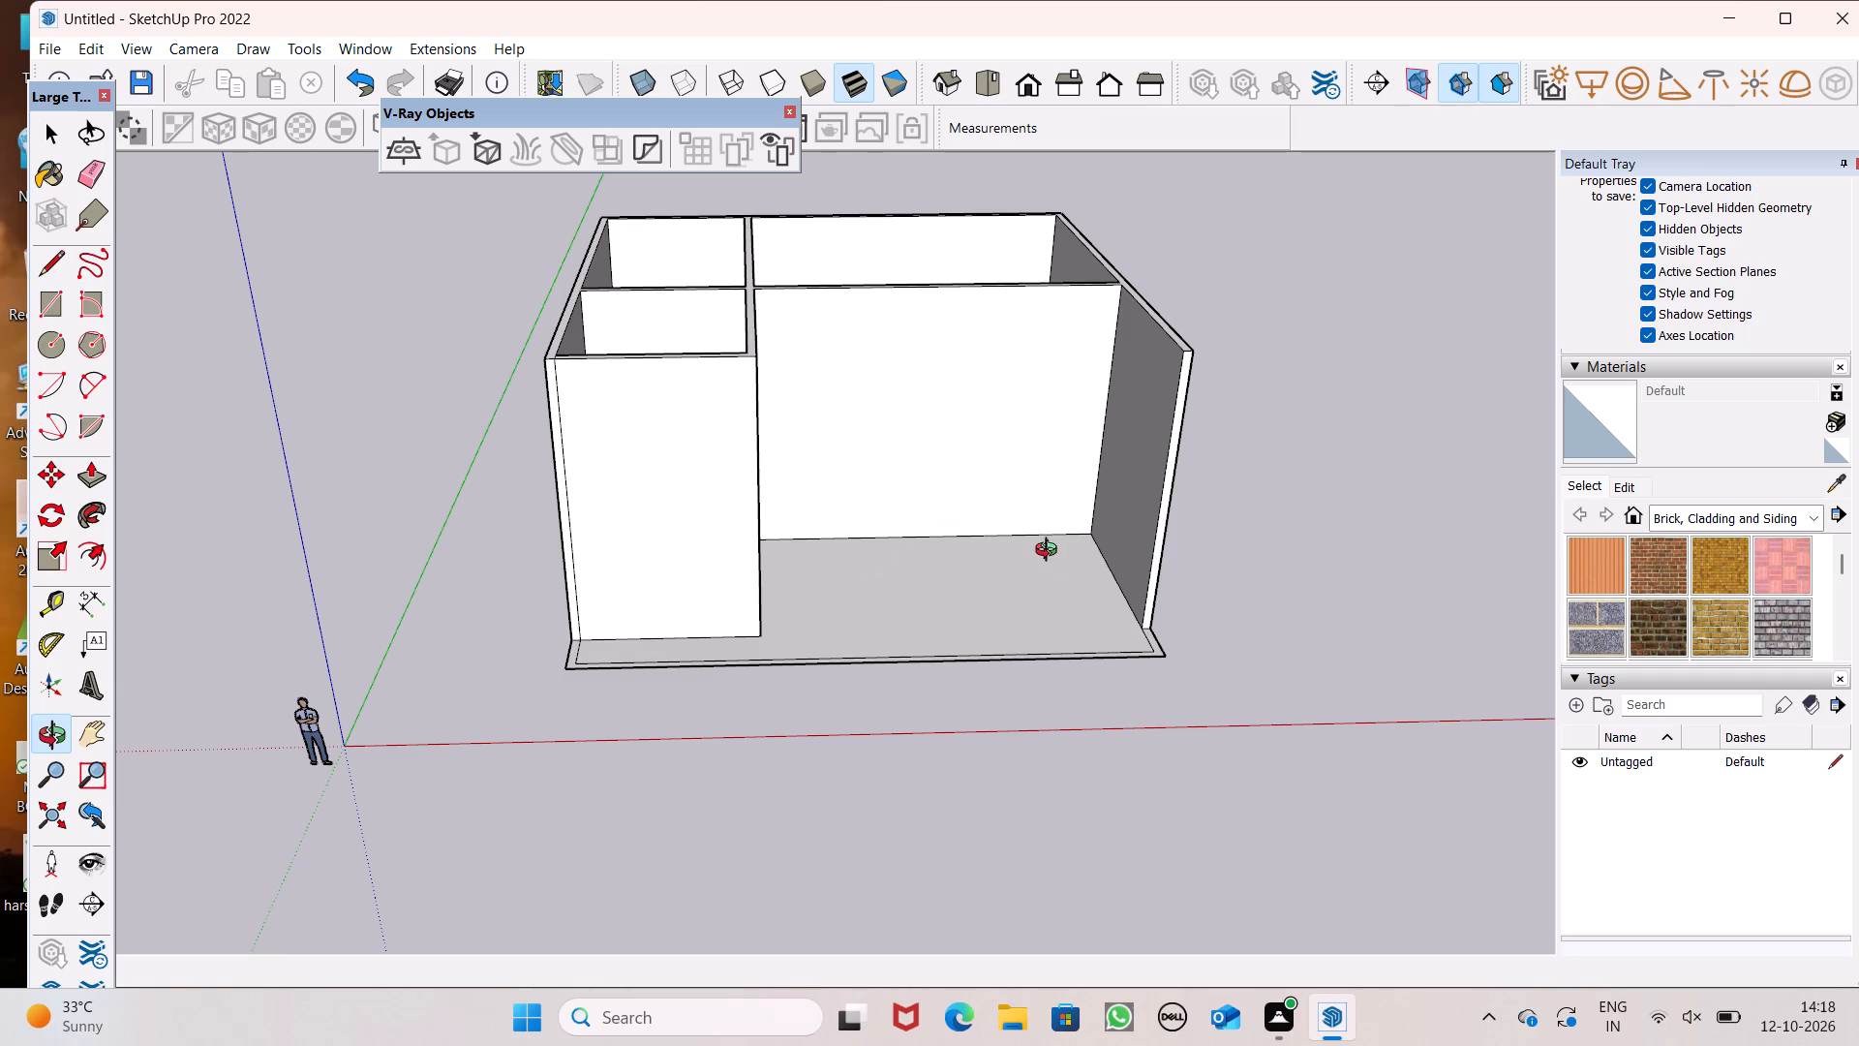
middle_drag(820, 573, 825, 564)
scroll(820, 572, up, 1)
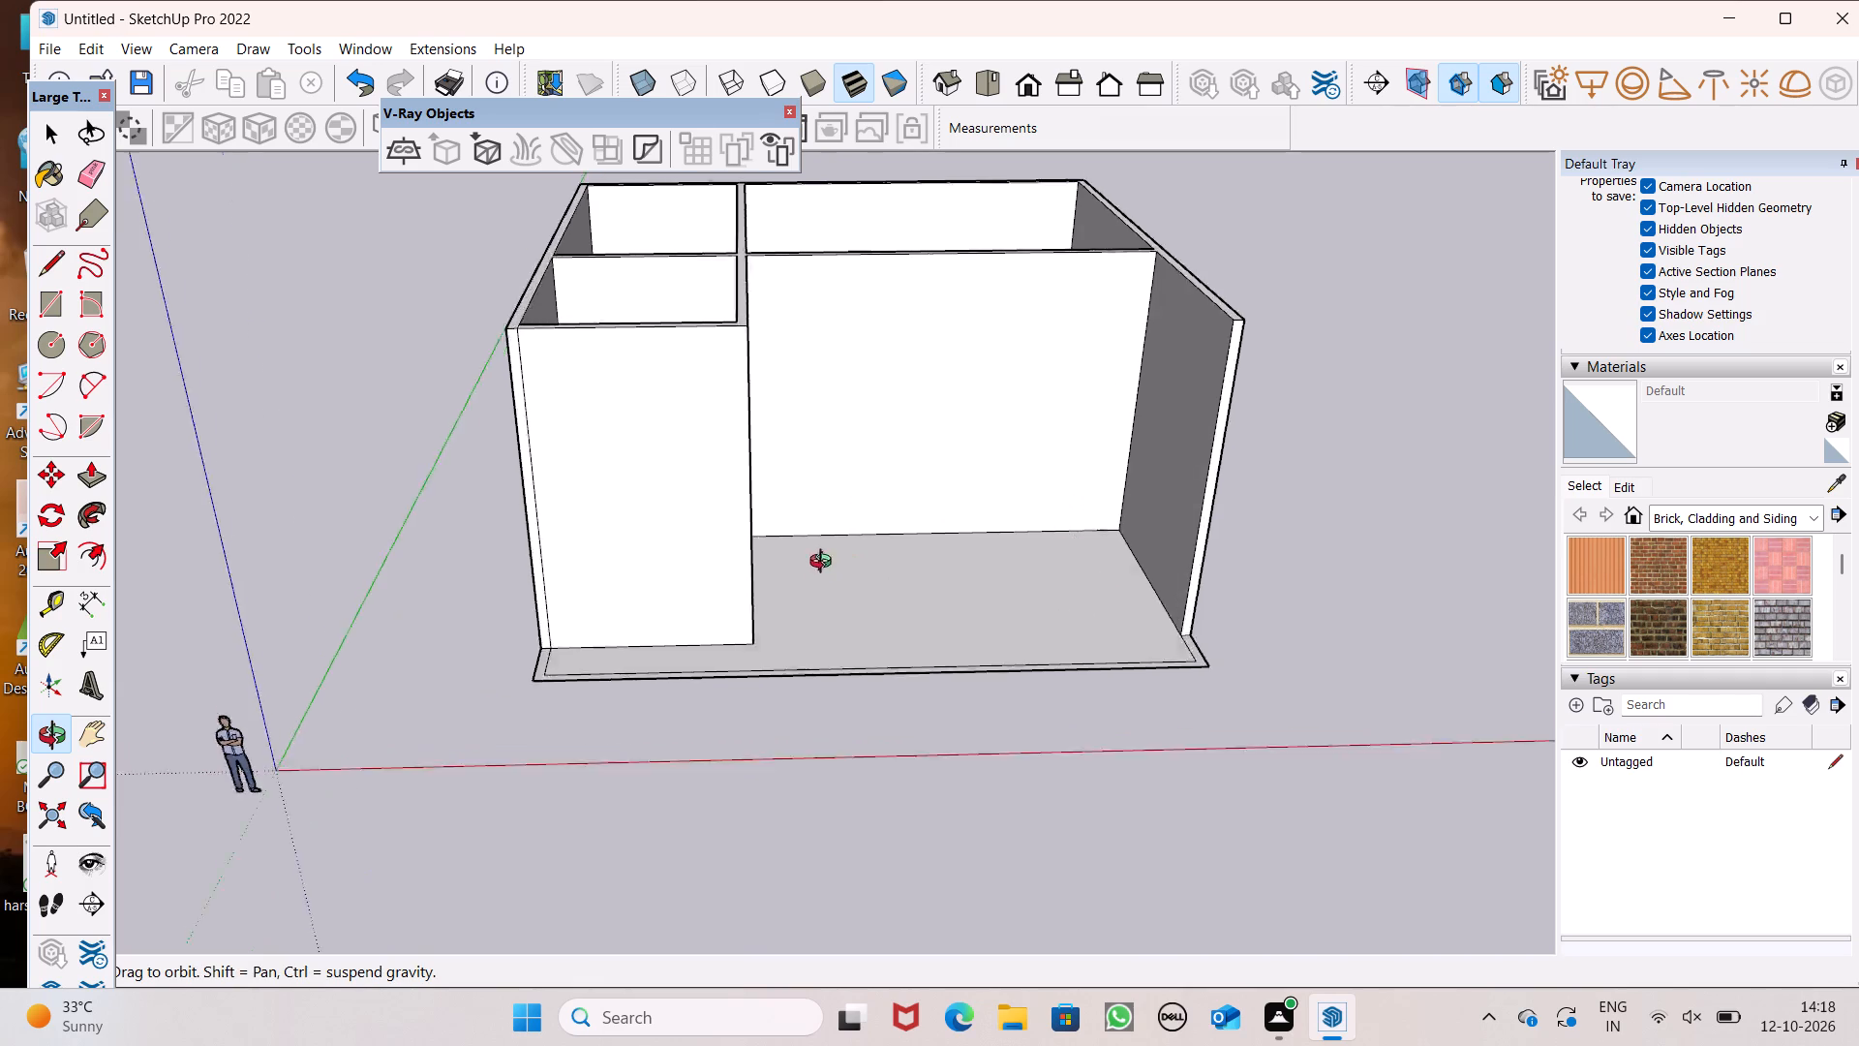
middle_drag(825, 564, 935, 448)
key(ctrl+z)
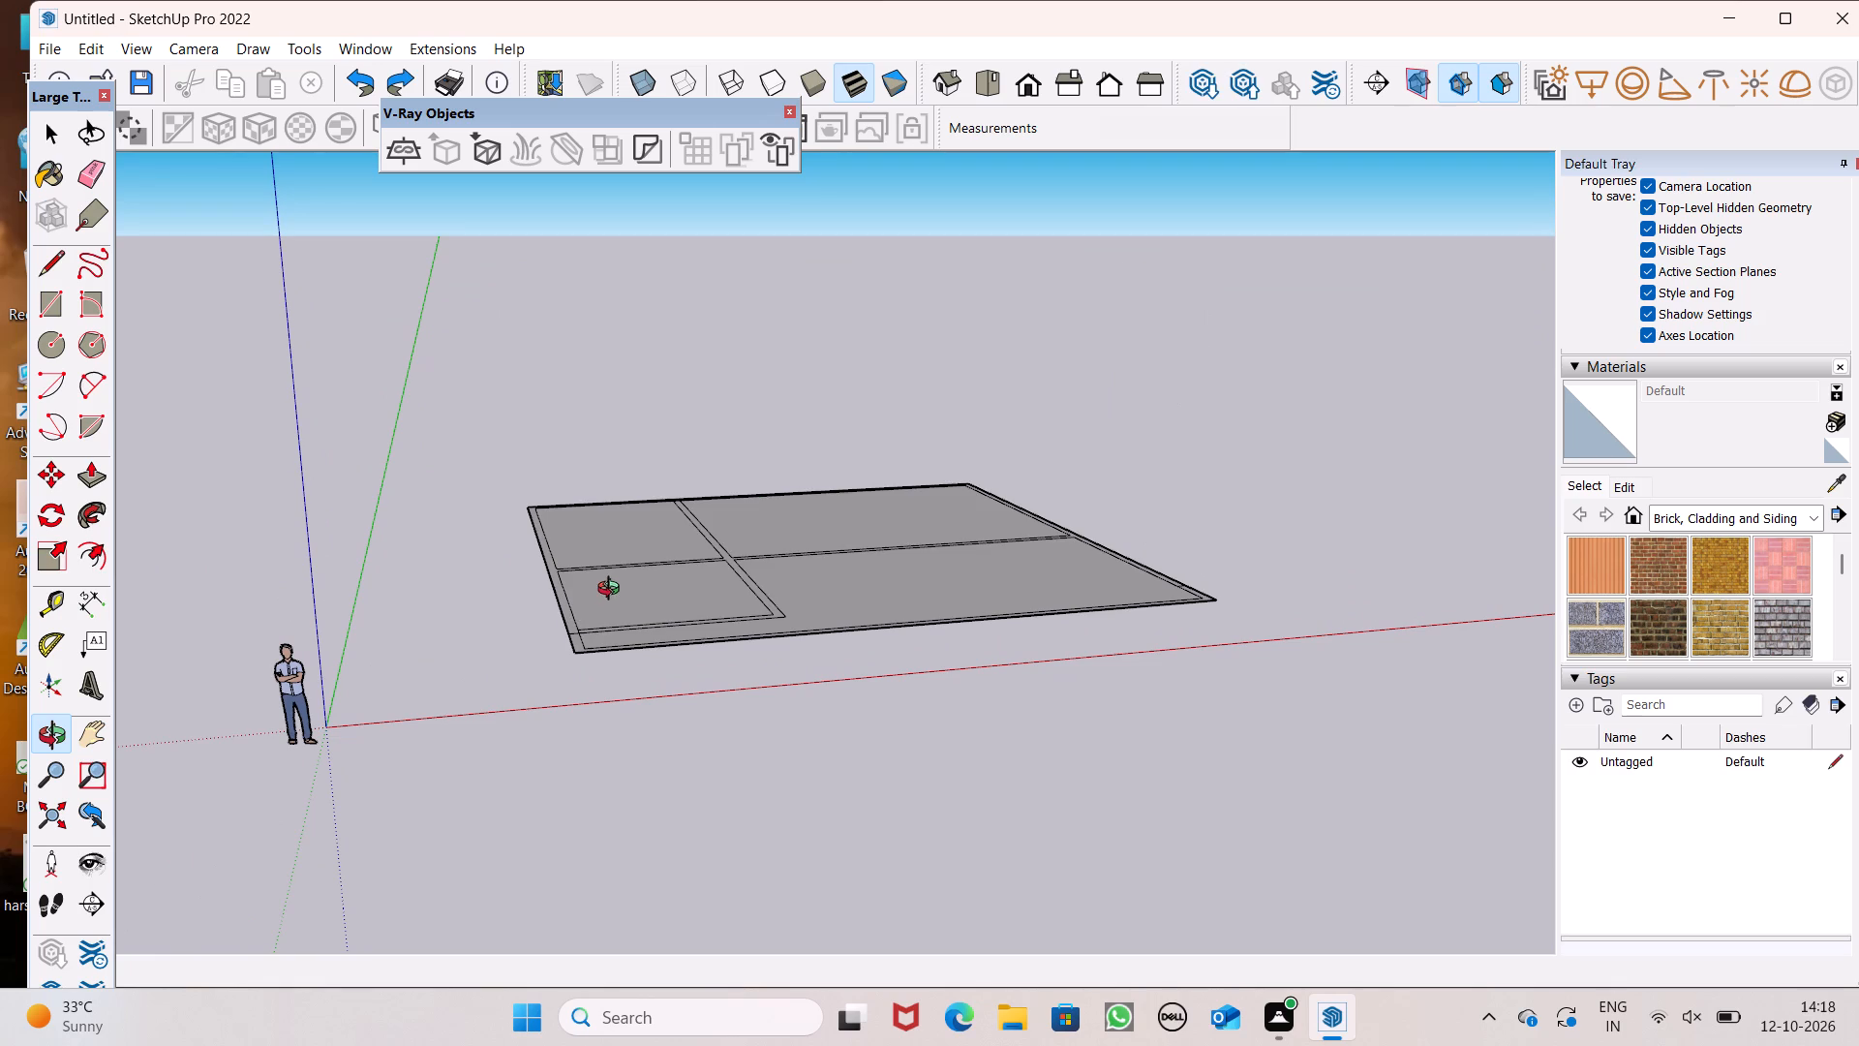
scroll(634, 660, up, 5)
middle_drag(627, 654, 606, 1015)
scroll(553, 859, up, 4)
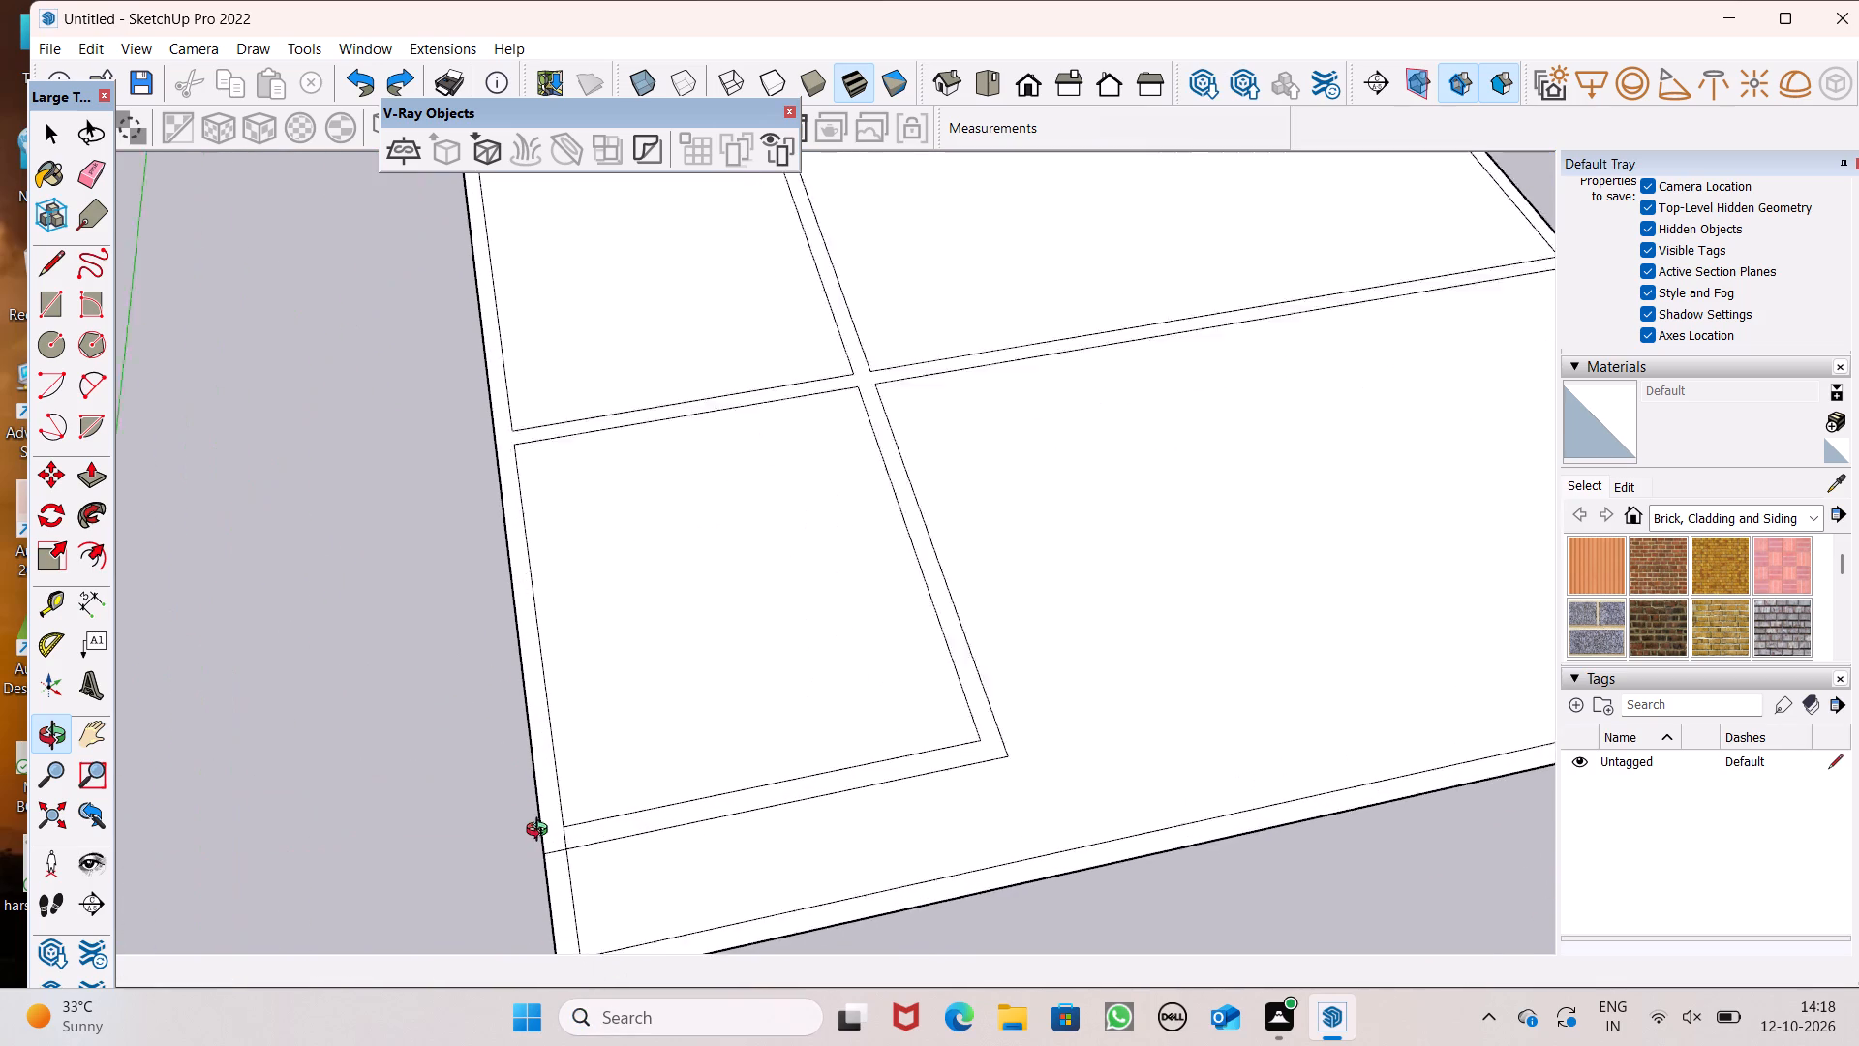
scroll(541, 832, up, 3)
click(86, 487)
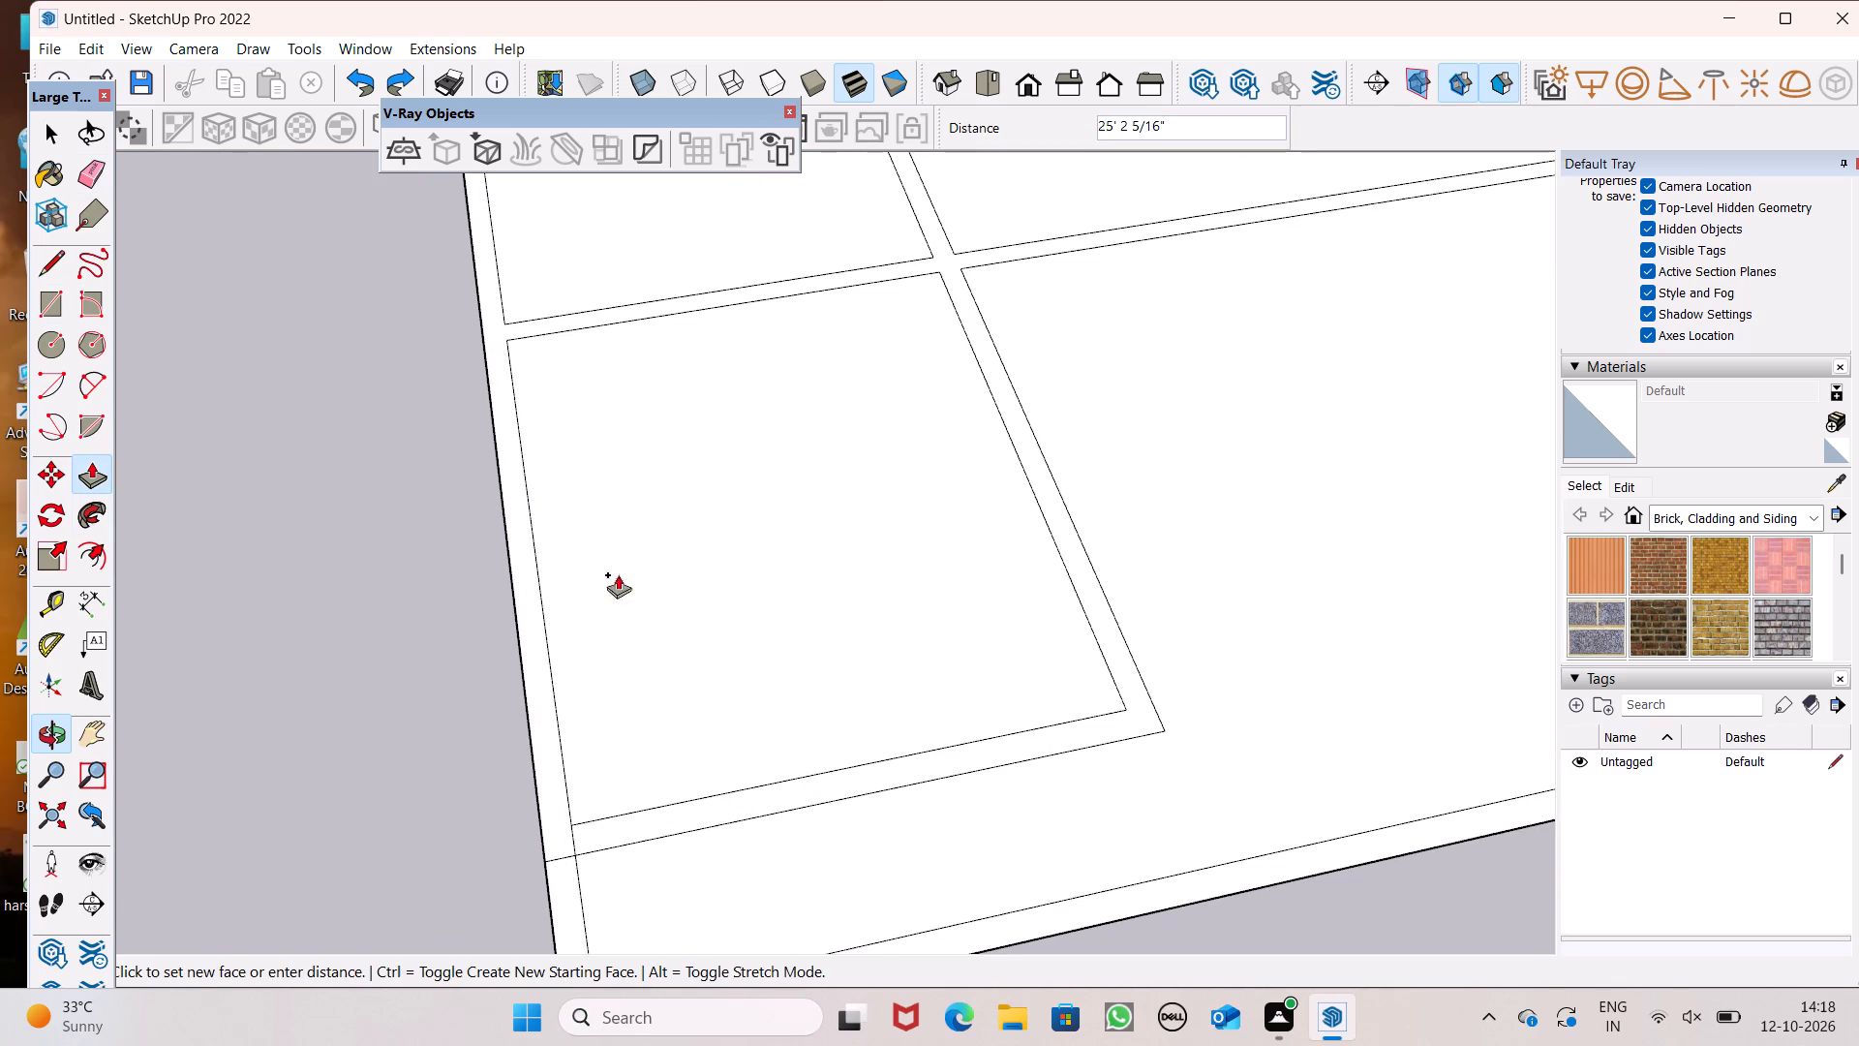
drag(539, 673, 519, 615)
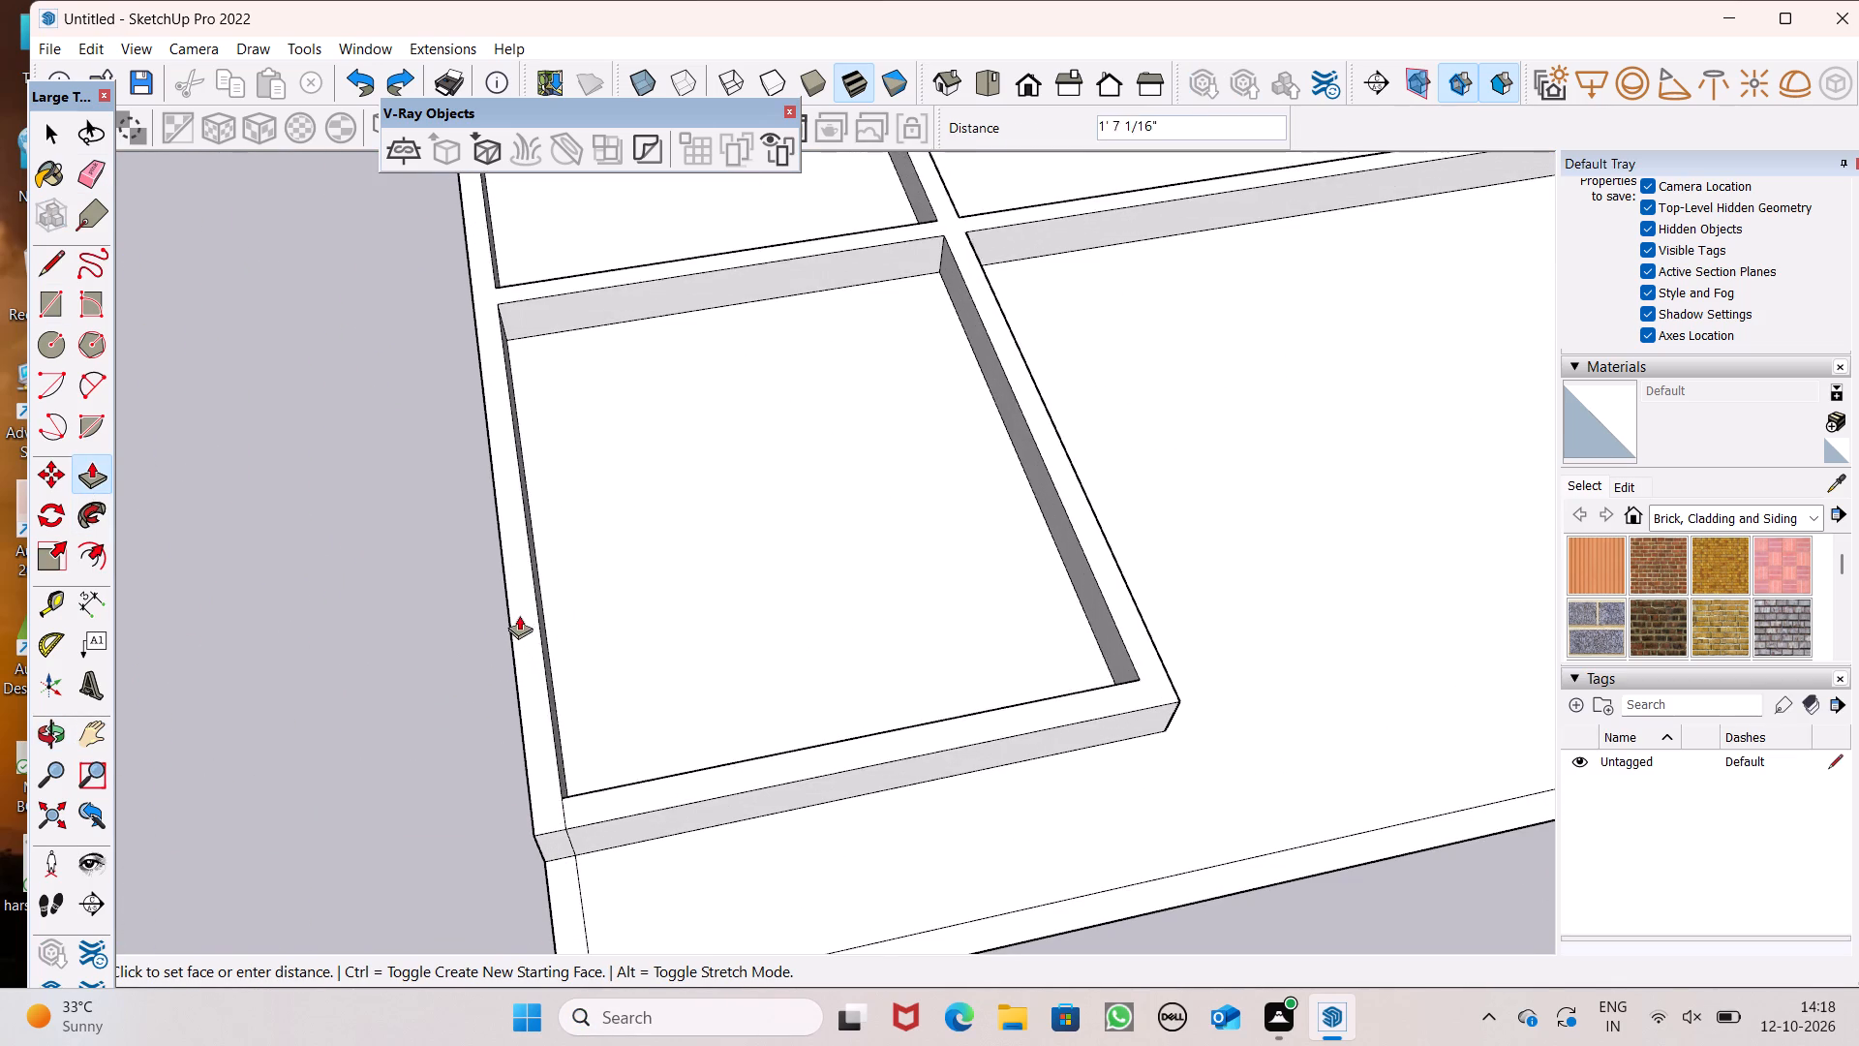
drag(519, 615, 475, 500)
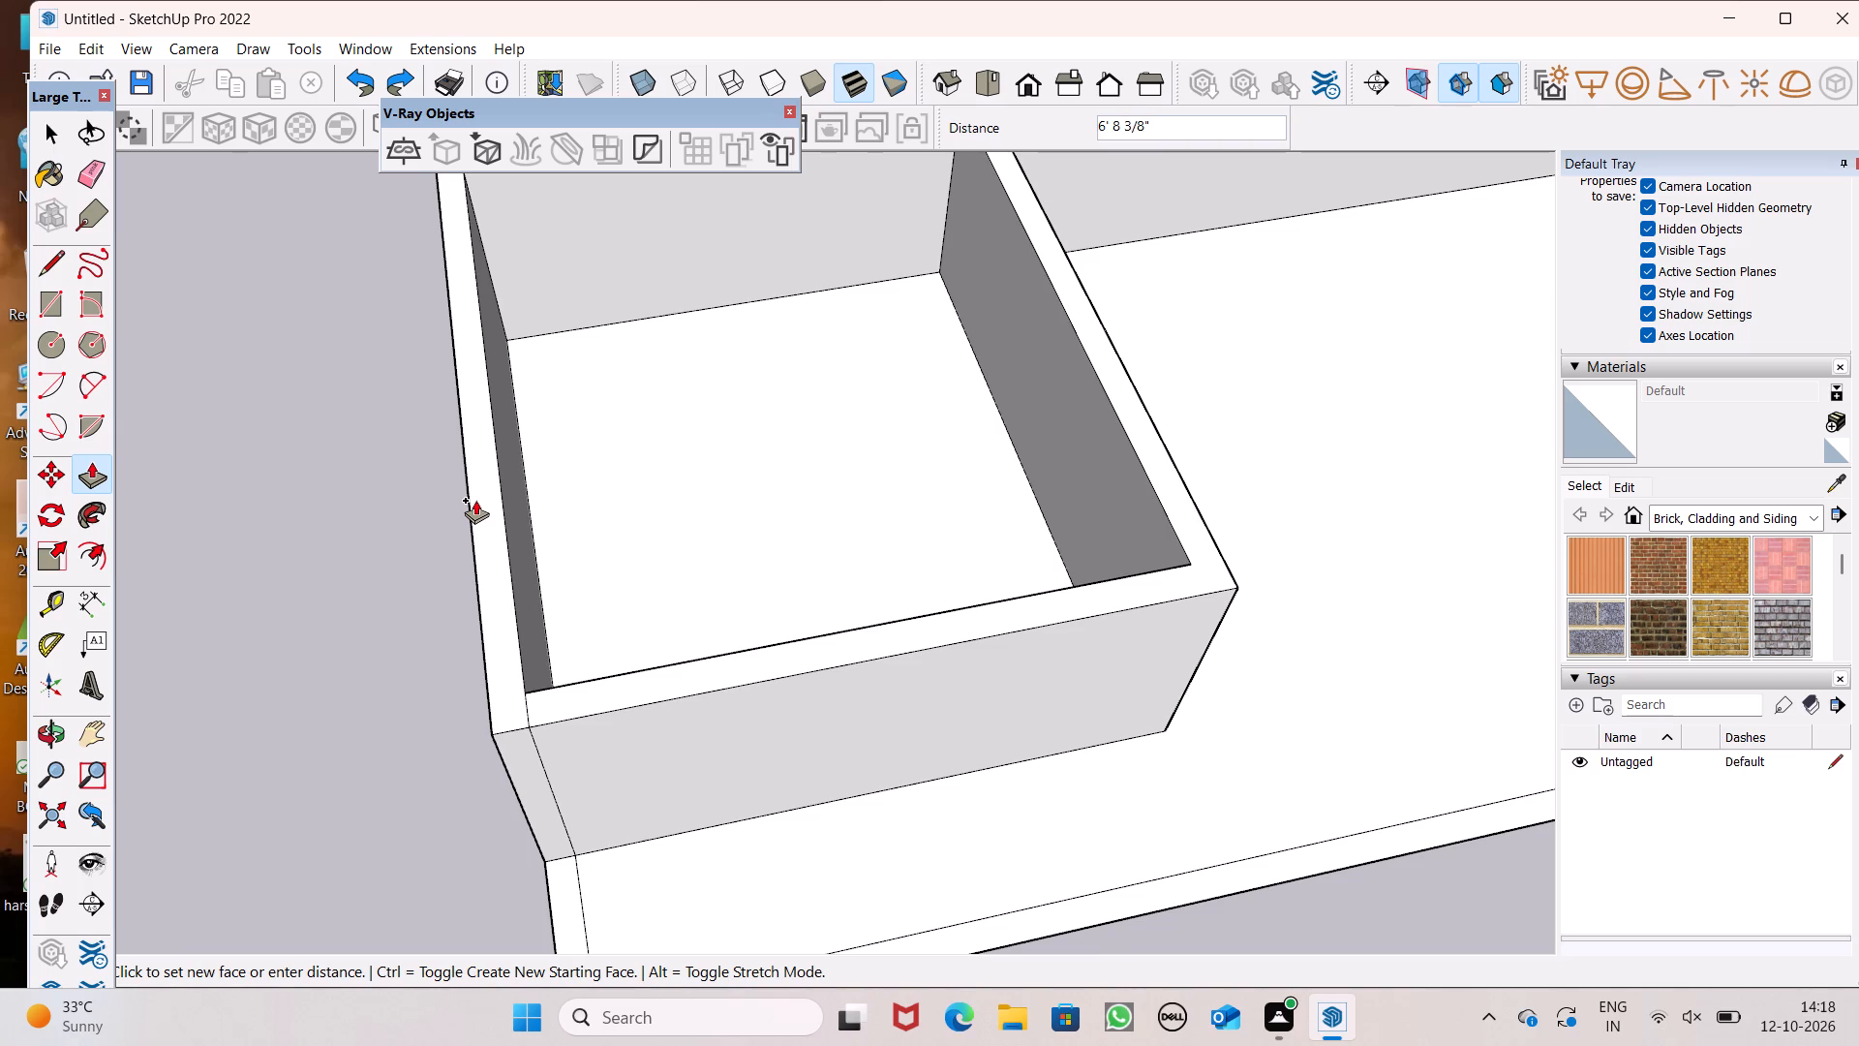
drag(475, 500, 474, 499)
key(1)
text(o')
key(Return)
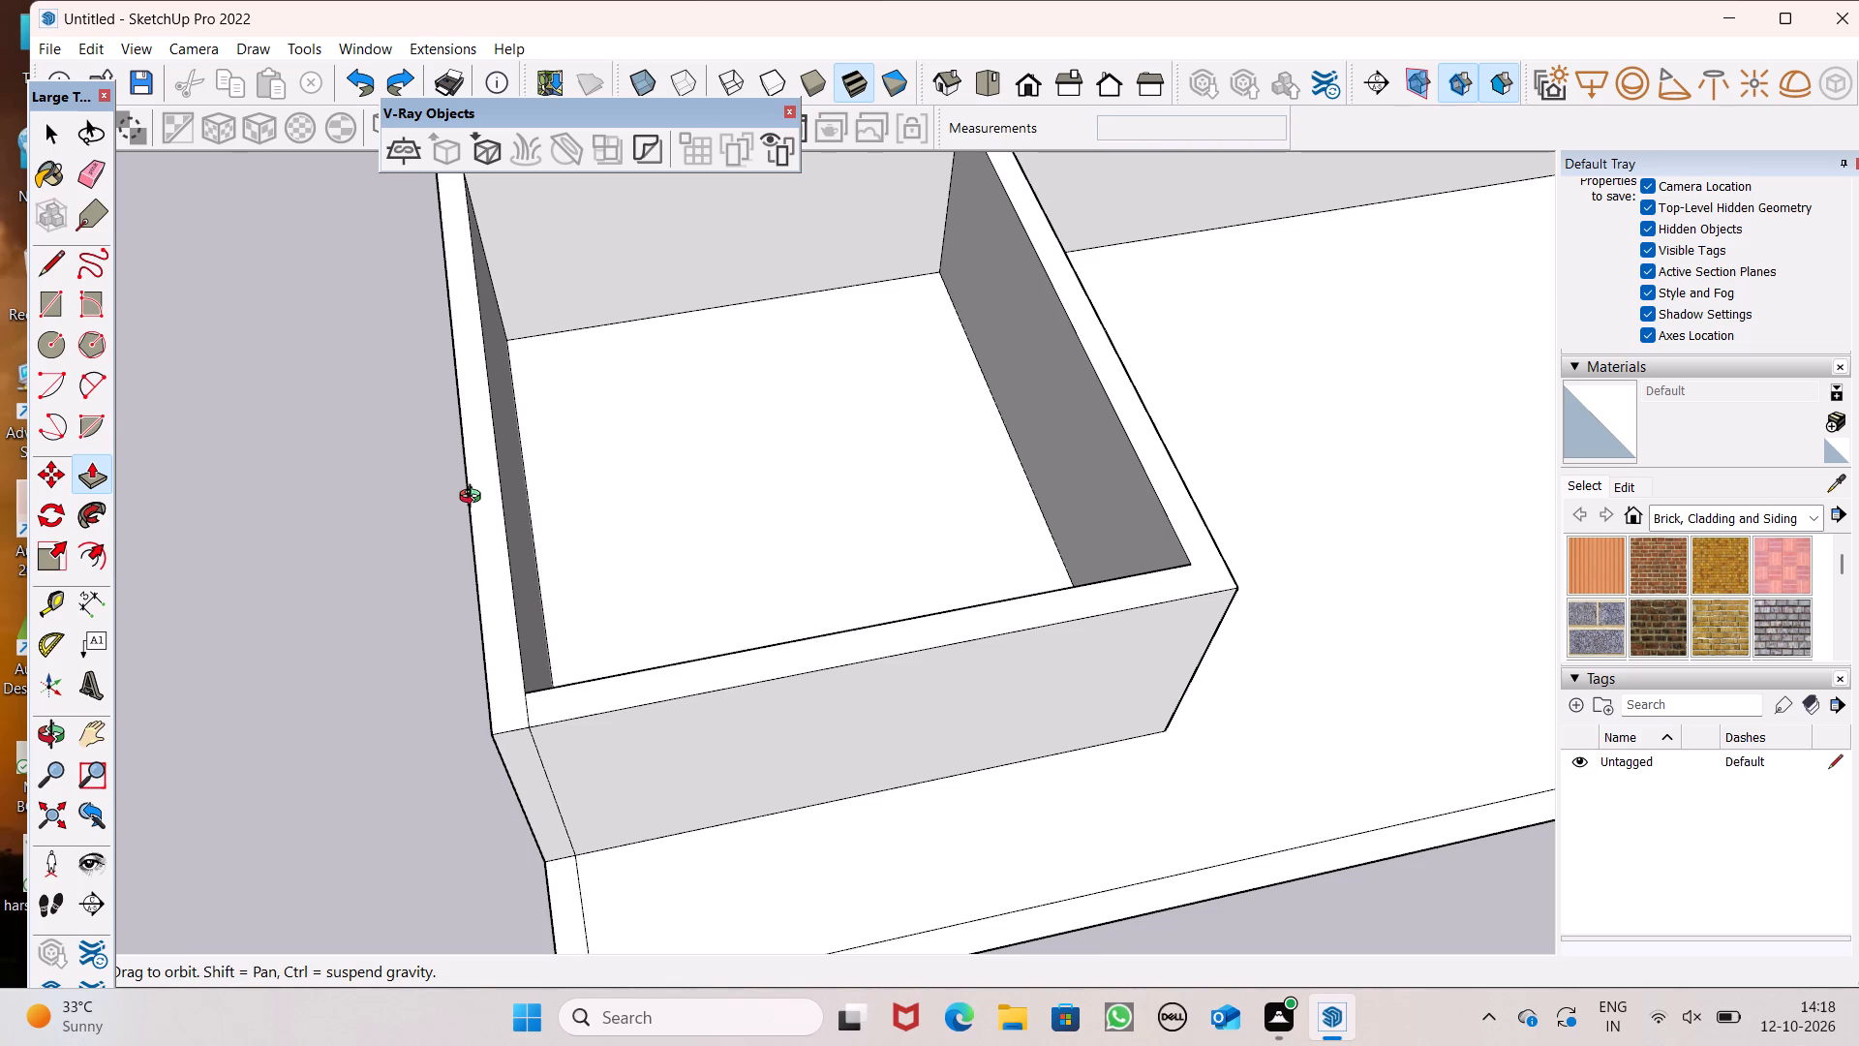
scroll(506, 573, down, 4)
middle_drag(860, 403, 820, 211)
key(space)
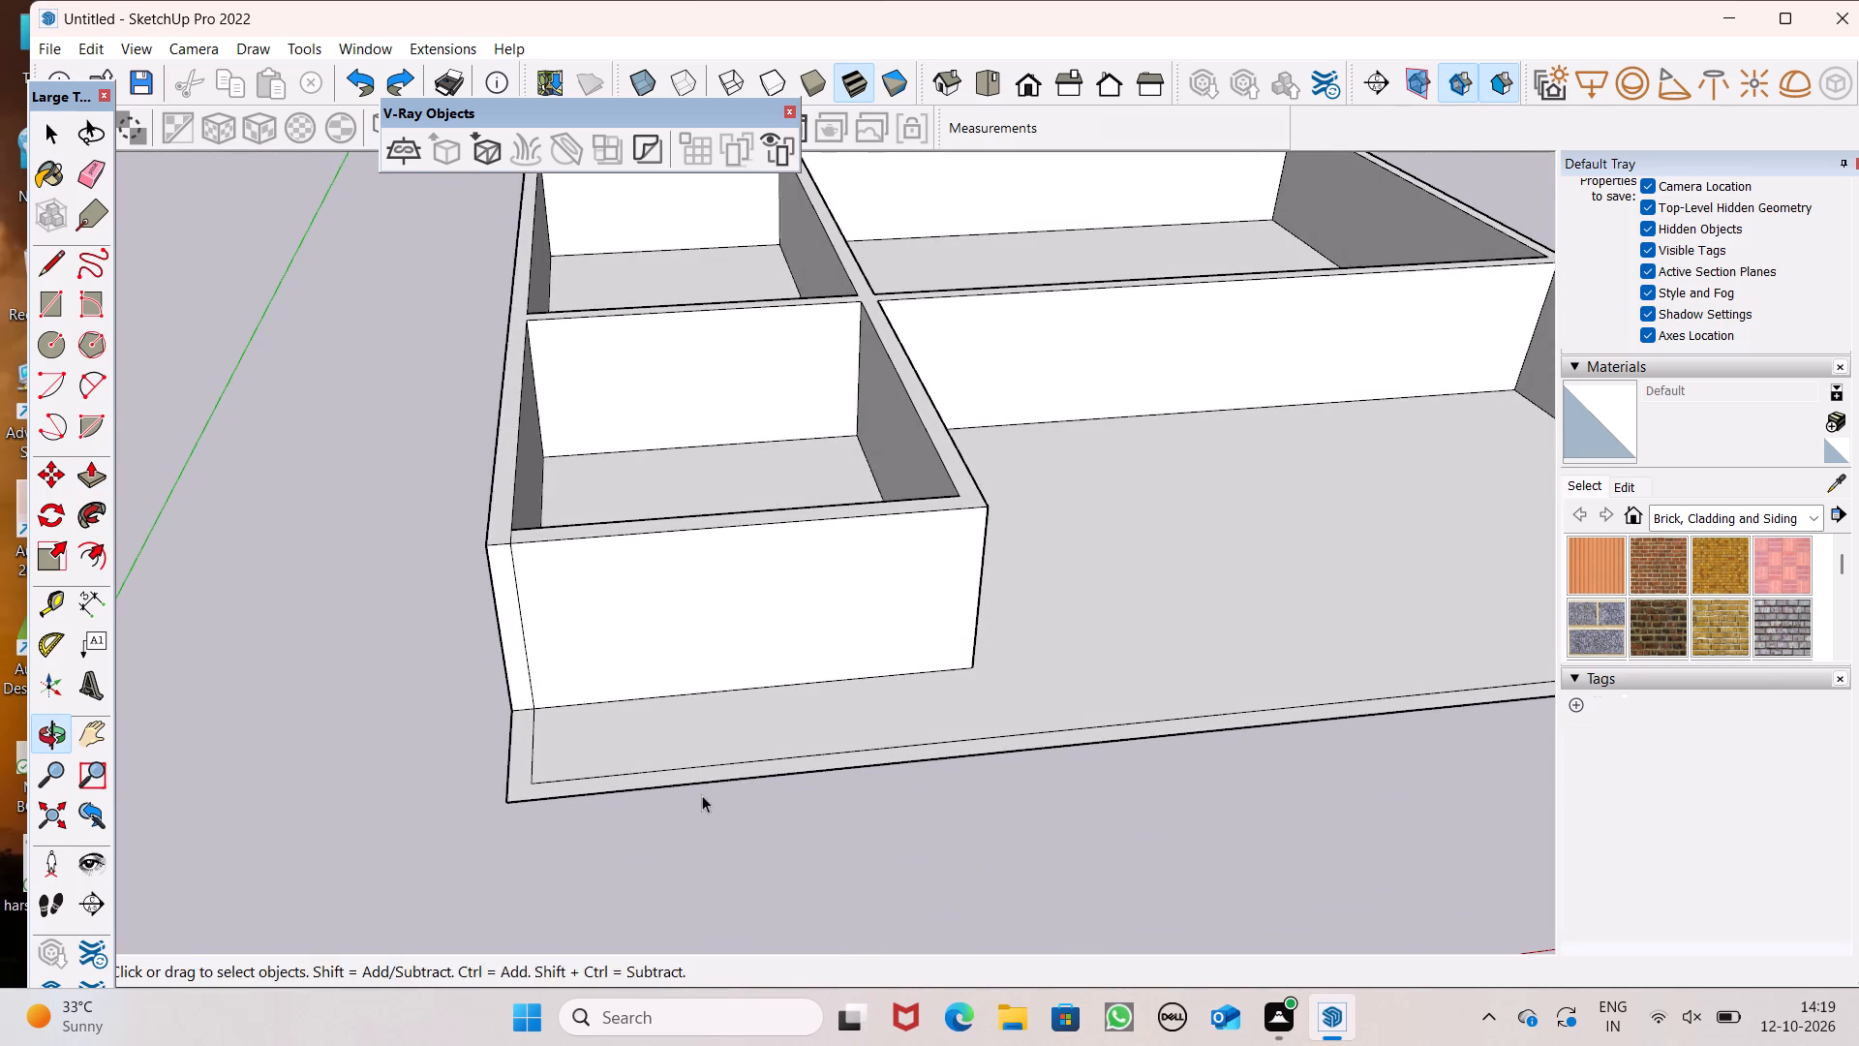
Push/Pull the connected outer wall and partition face of the plan up by 10'.
middle_drag(685, 772, 645, 597)
middle_drag(646, 563, 708, 796)
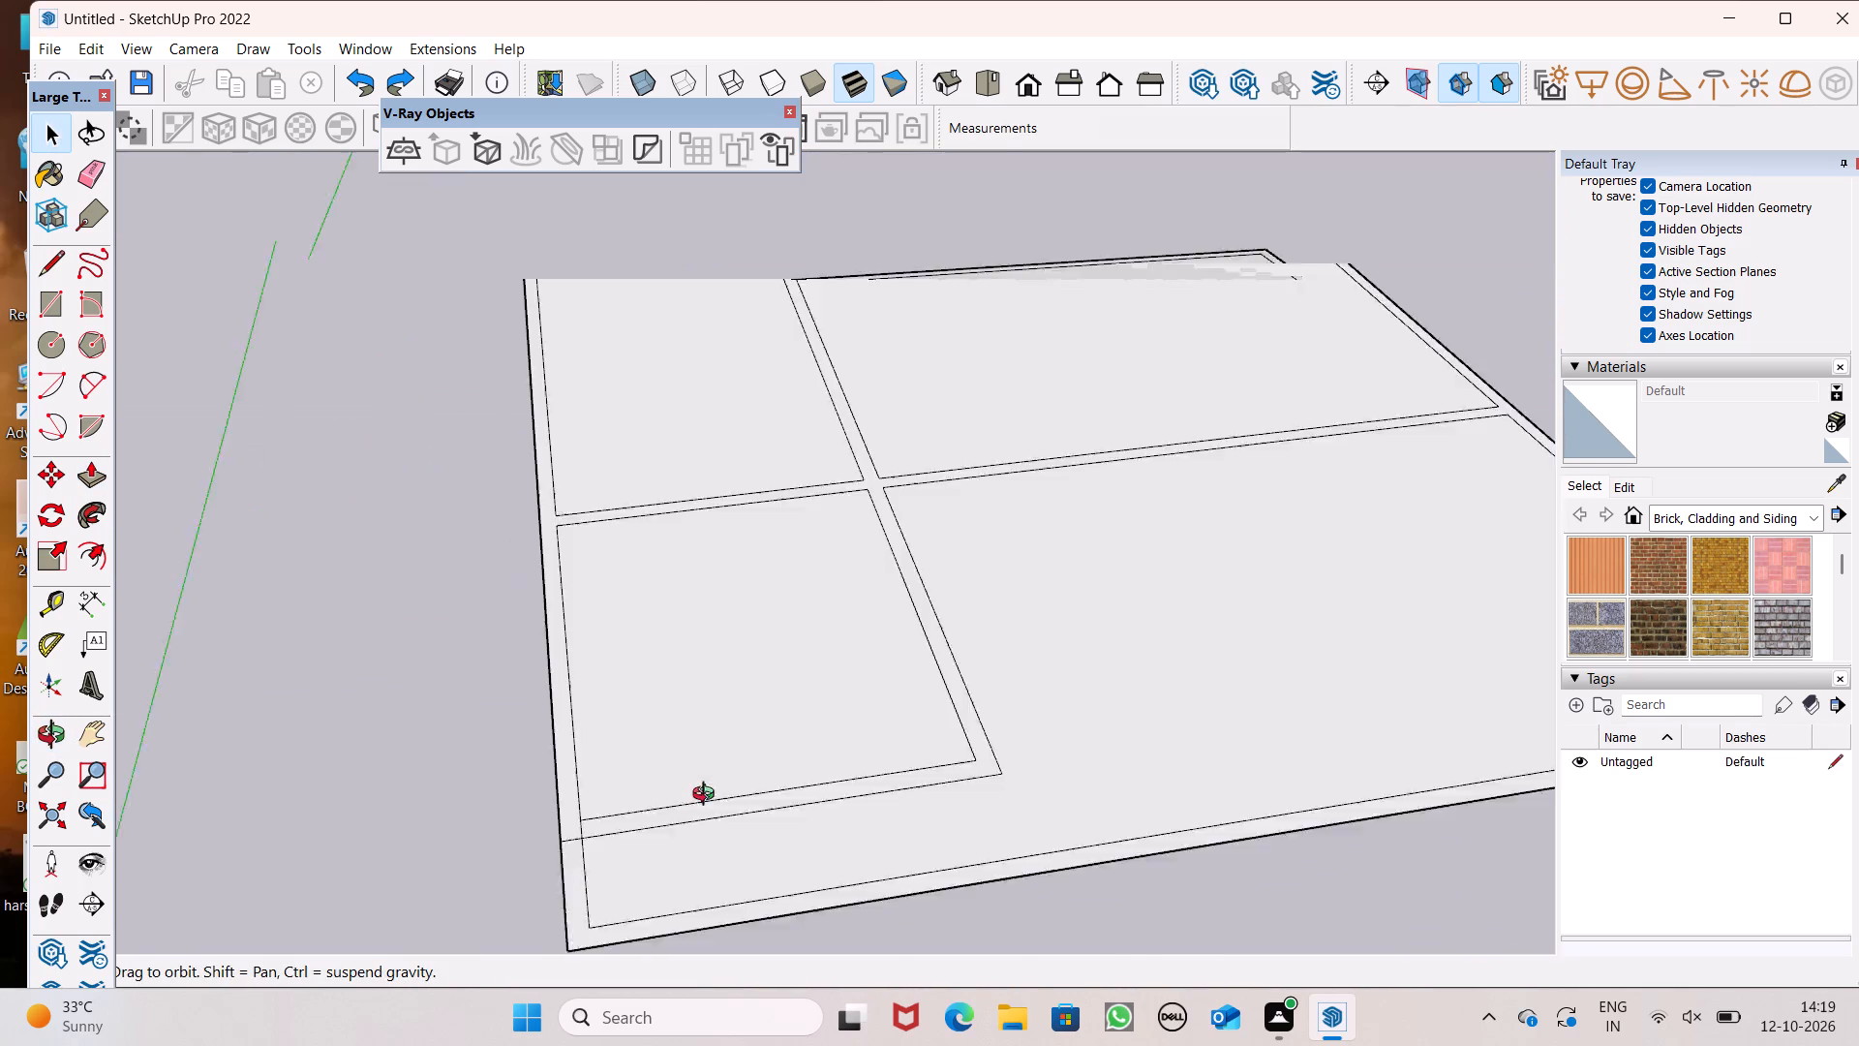
middle_drag(708, 796, 719, 933)
scroll(725, 919, up, 1)
scroll(724, 261, down, 6)
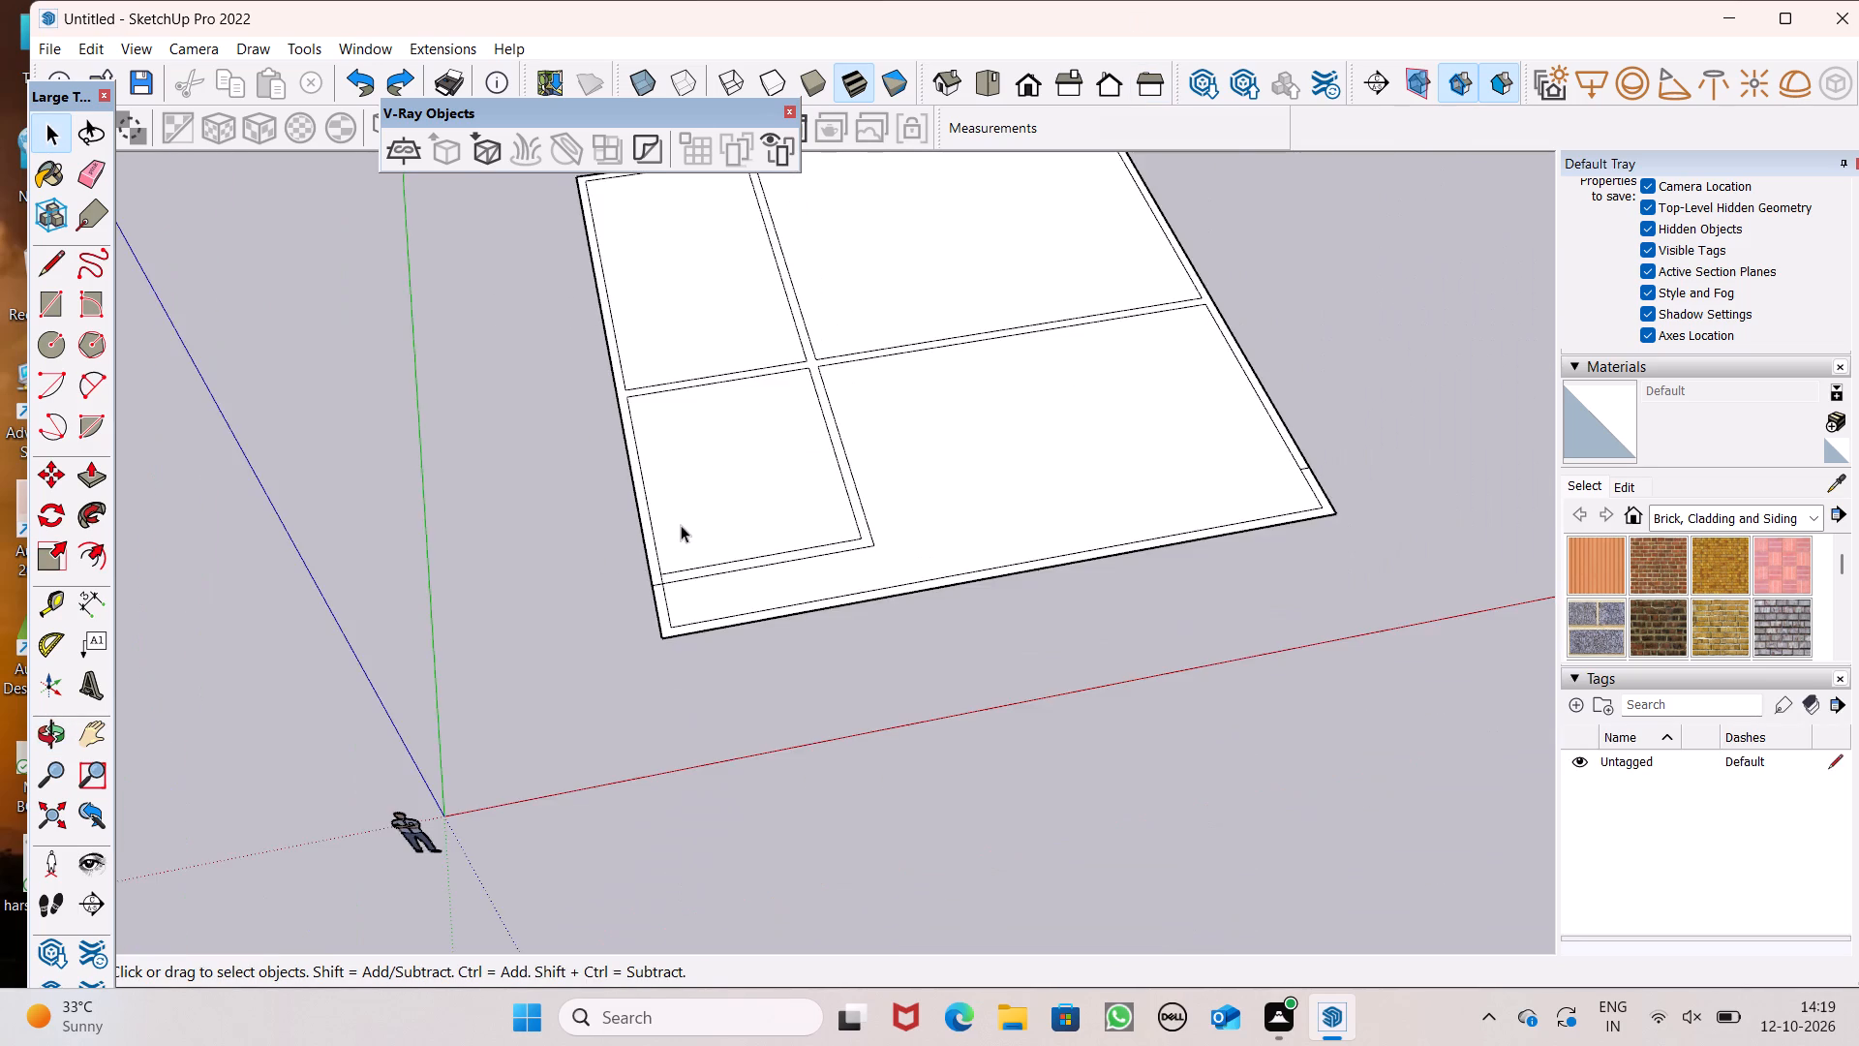
scroll(674, 525, up, 6)
click(107, 485)
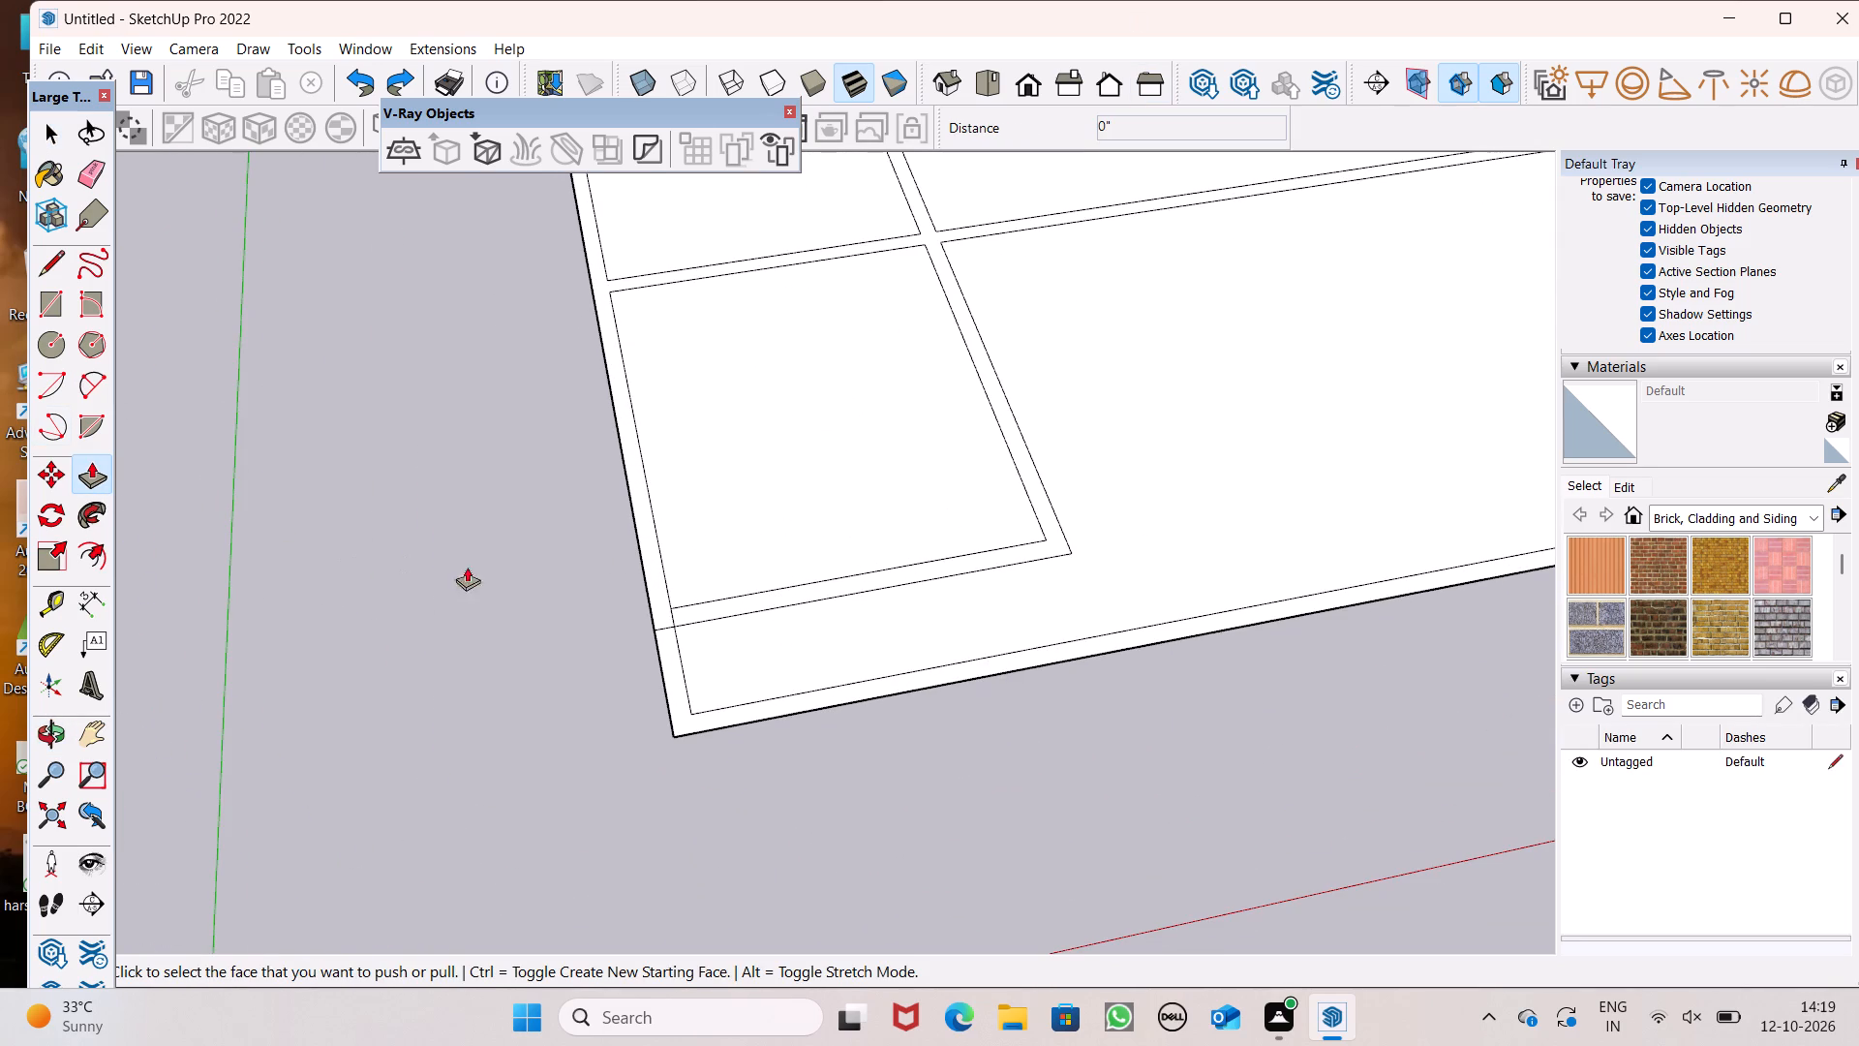
drag(655, 602, 626, 539)
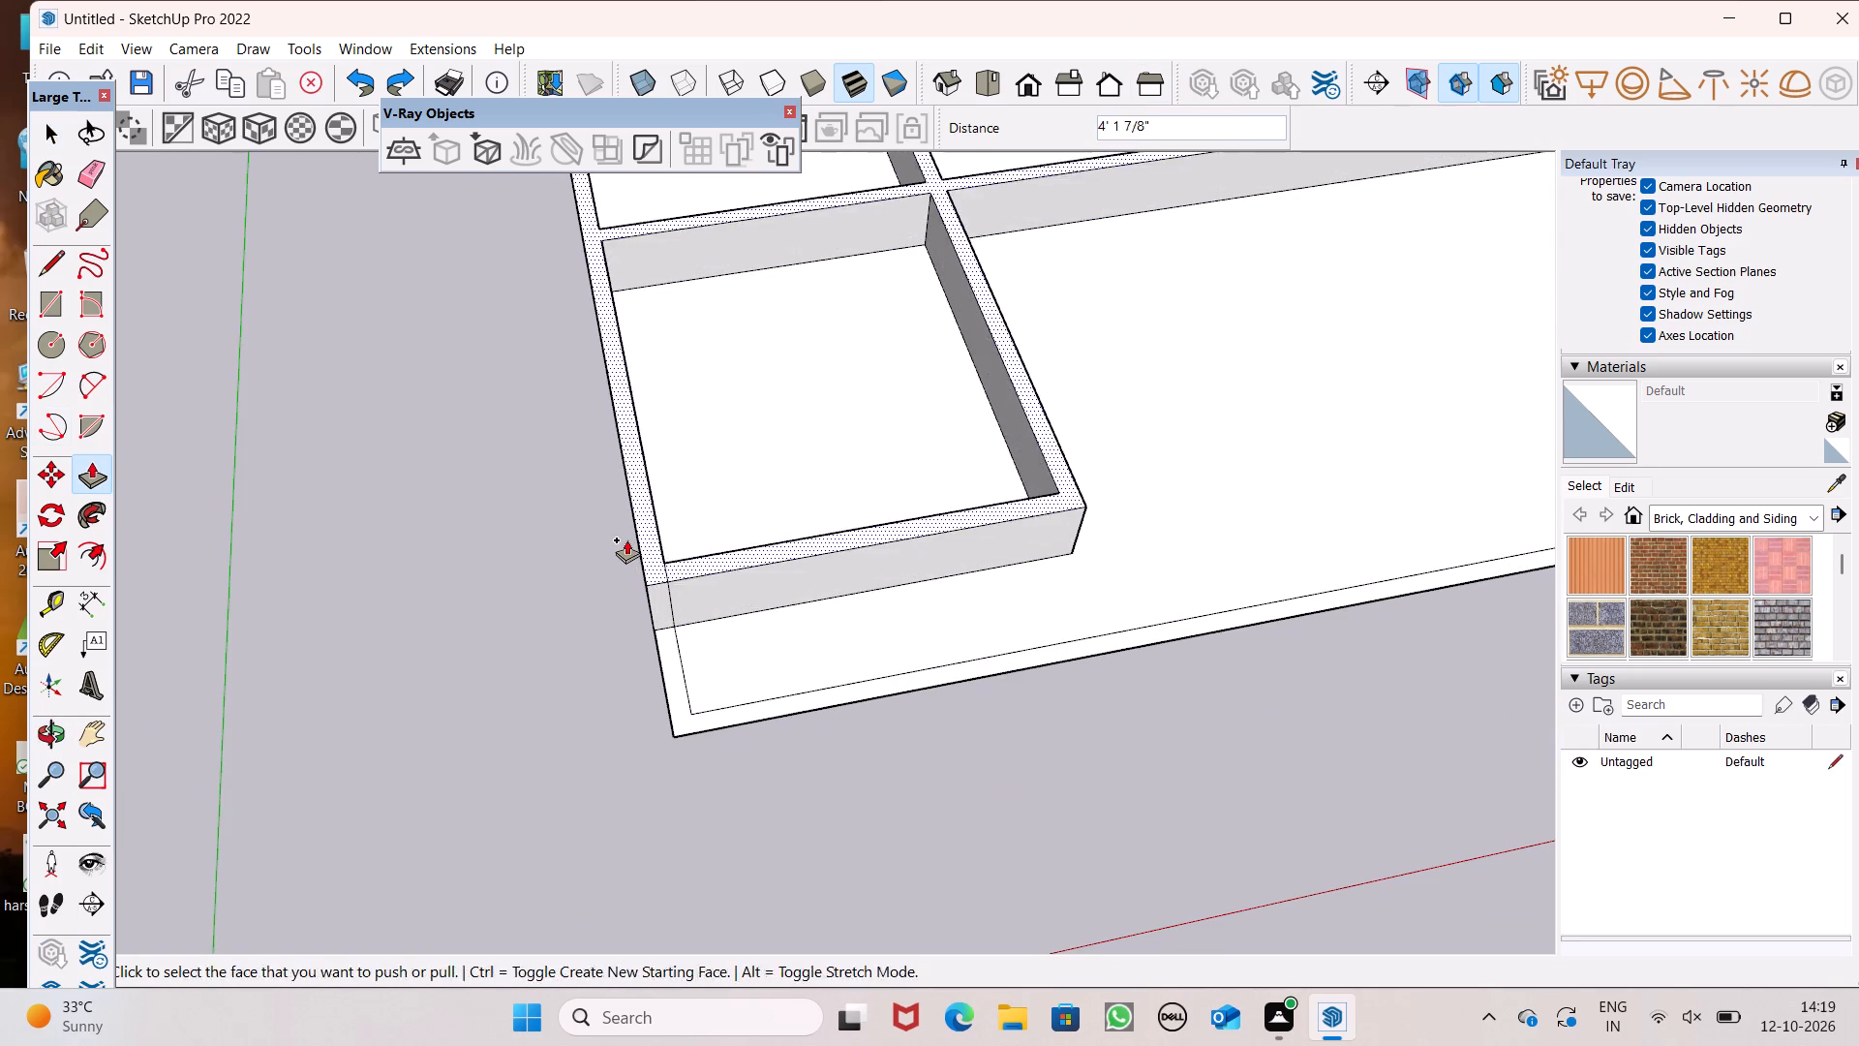
drag(626, 539, 603, 479)
text(10')
key(Return)
Examine the raised walls, the partition junctions and the open front of the plan from several angles.
scroll(684, 491, down, 4)
middle_drag(775, 576, 637, 231)
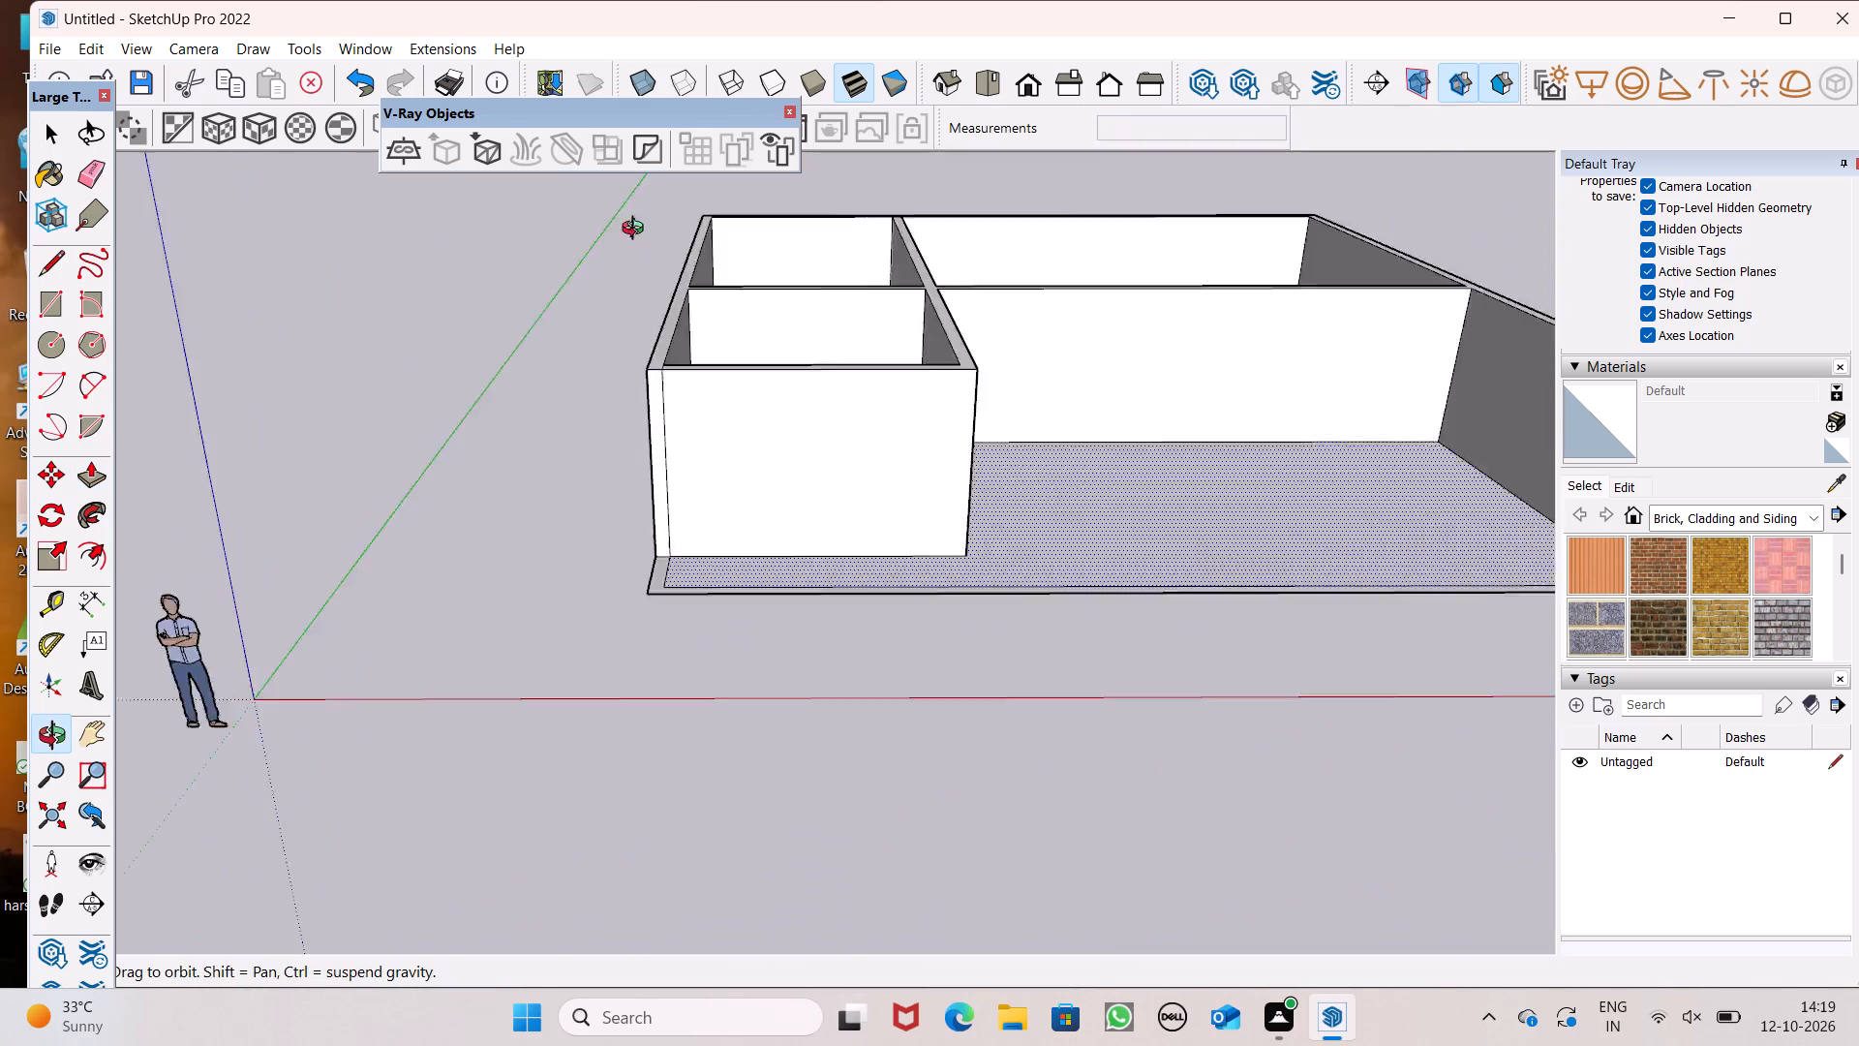
middle_drag(637, 231, 629, 191)
scroll(858, 400, down, 2)
middle_drag(937, 503, 956, 619)
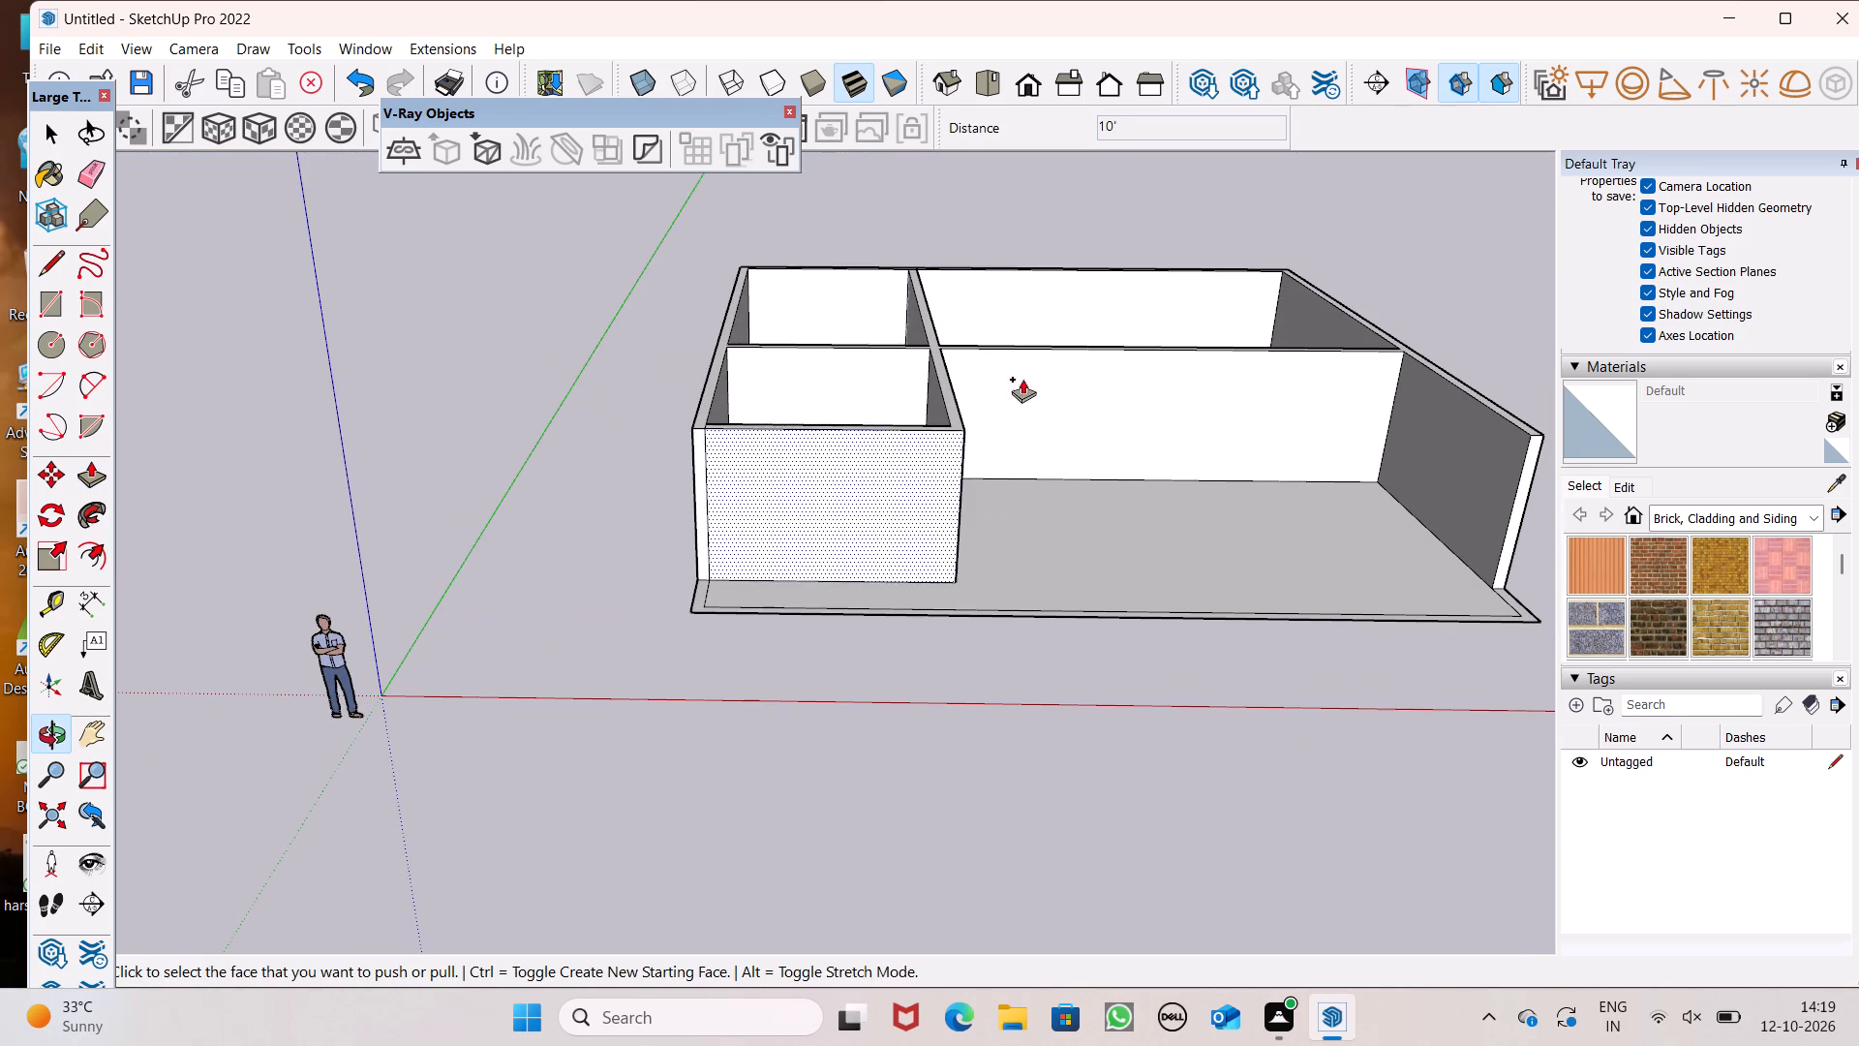
scroll(1054, 593, down, 1)
scroll(880, 589, down, 2)
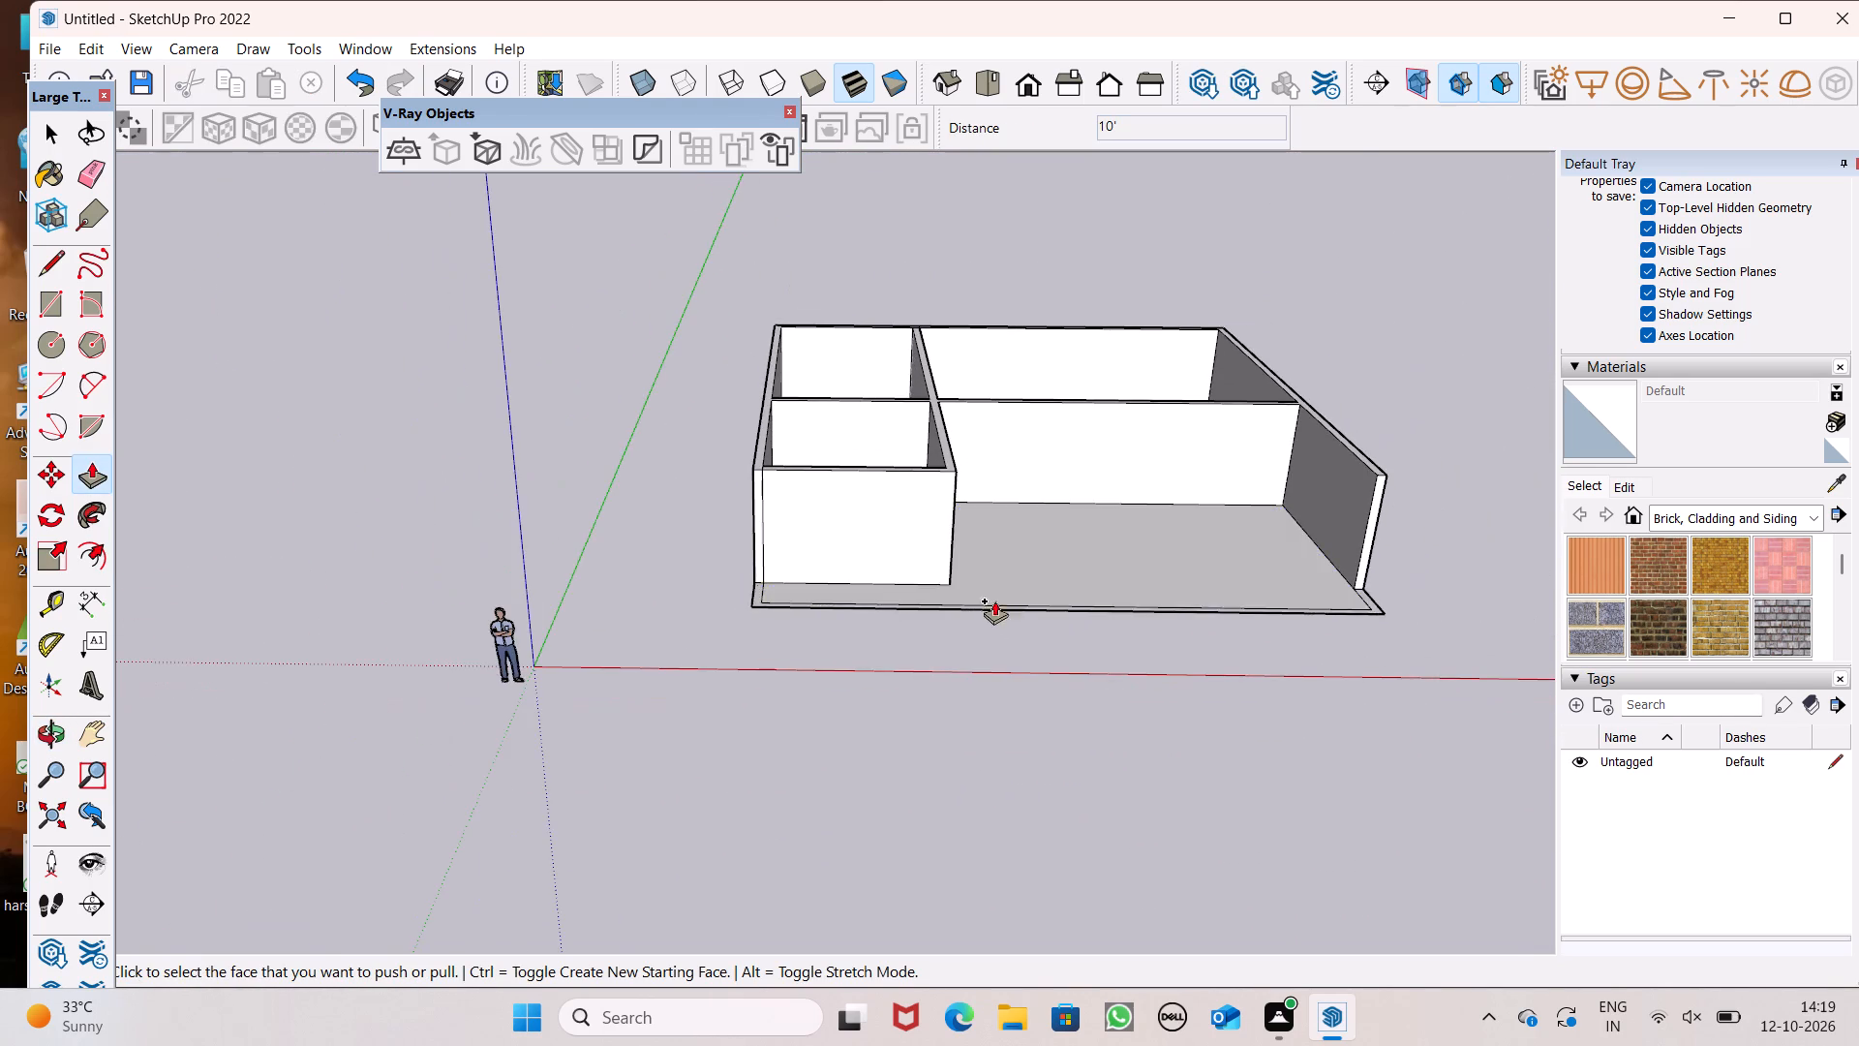
scroll(859, 580, down, 2)
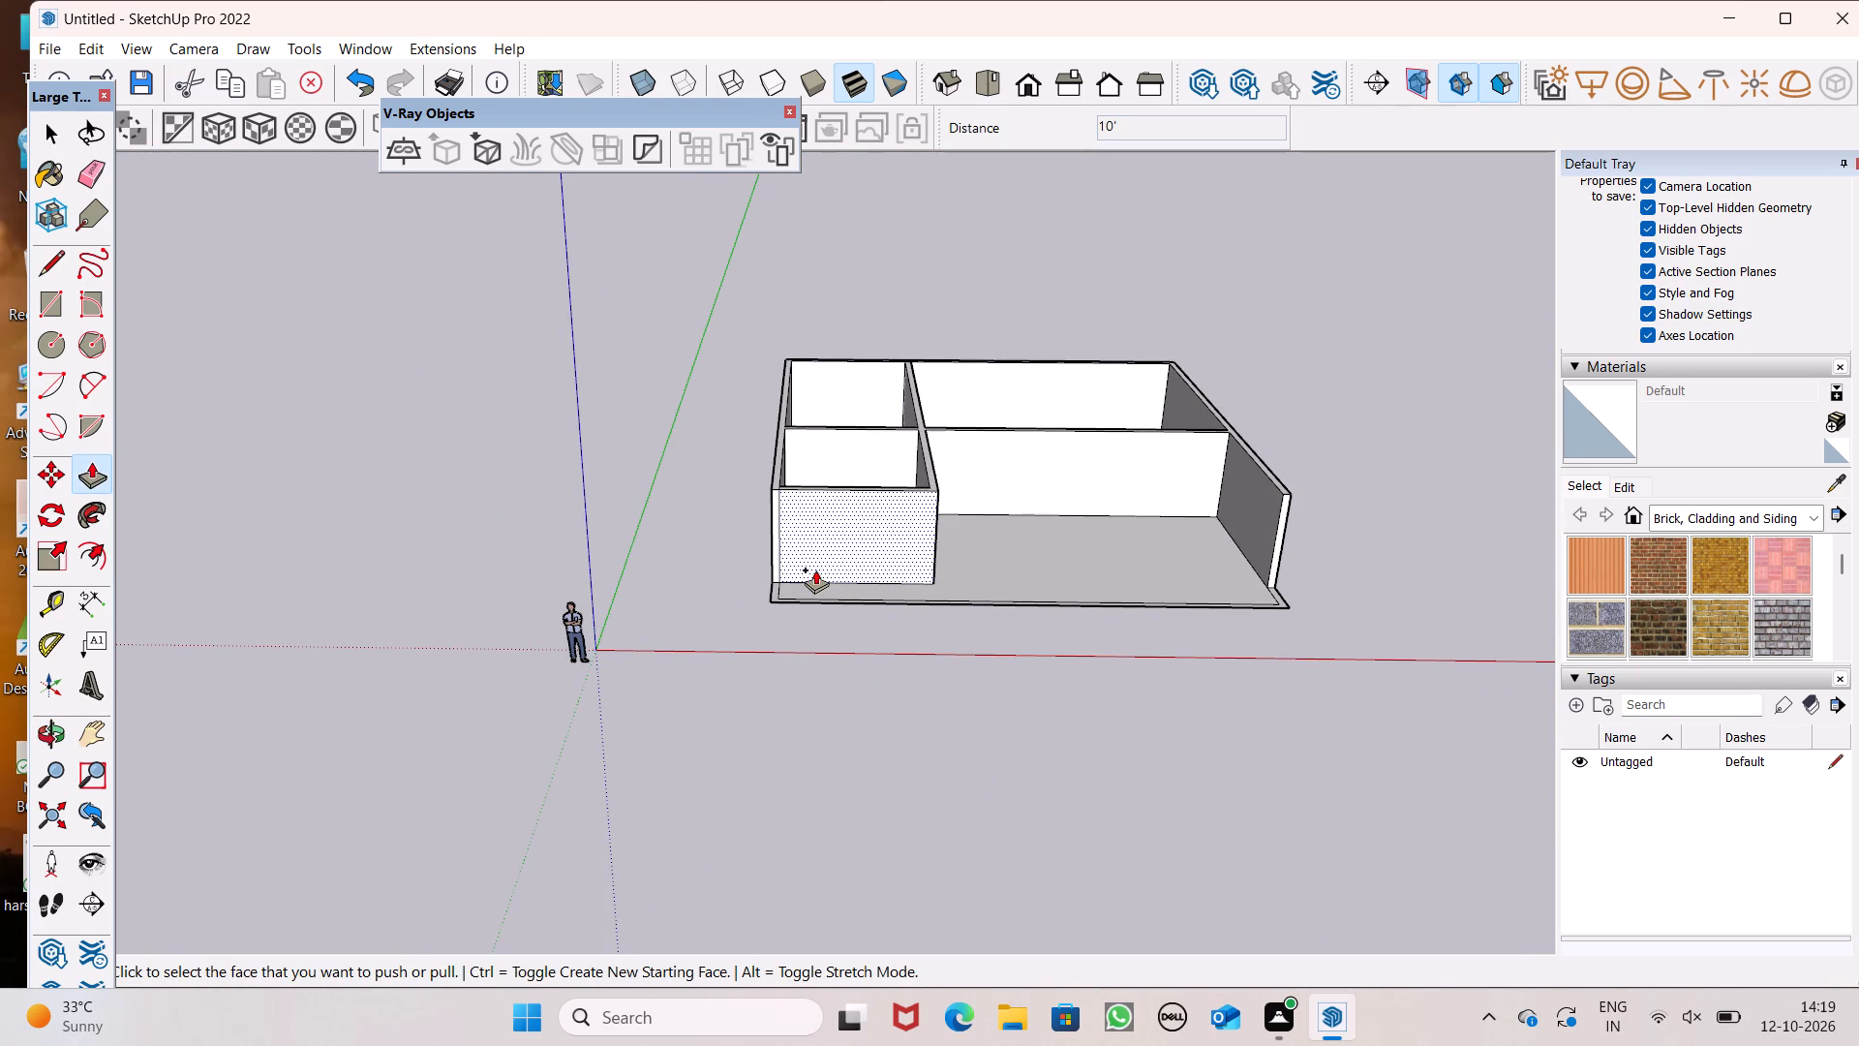
middle_drag(956, 595, 961, 812)
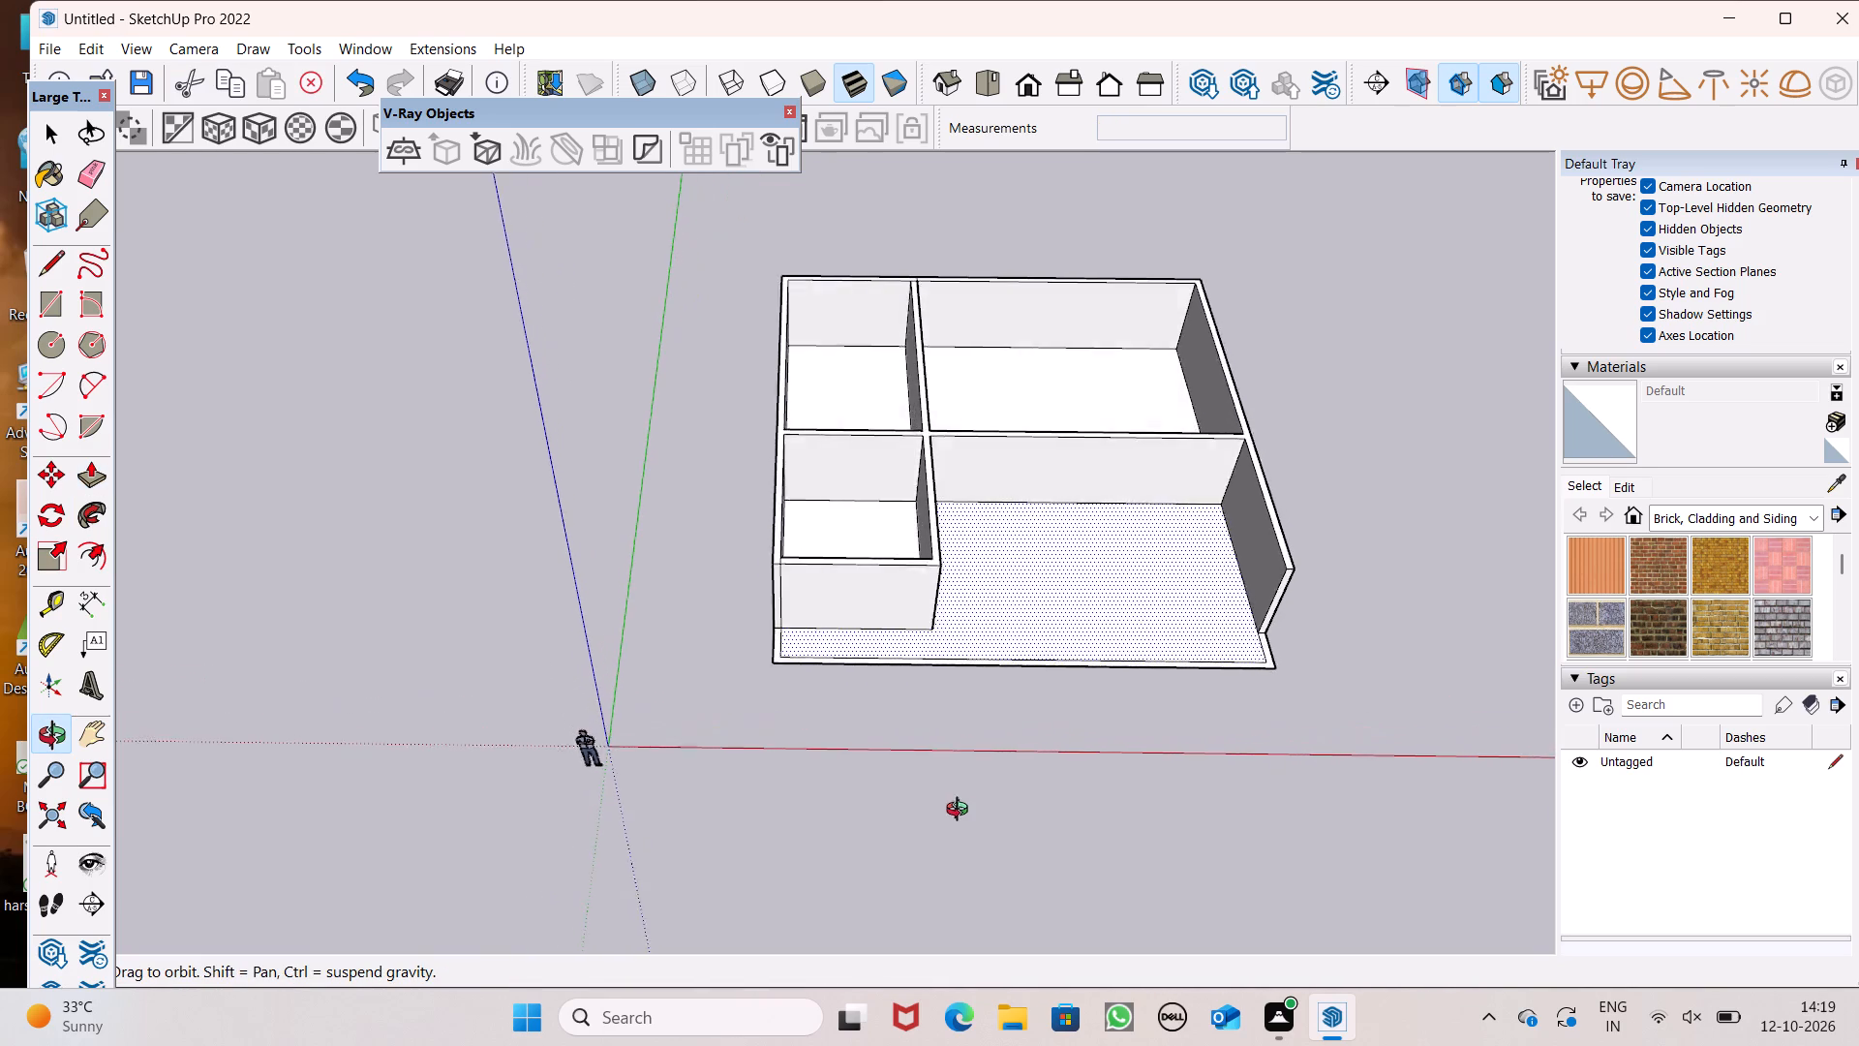
middle_drag(961, 812, 937, 836)
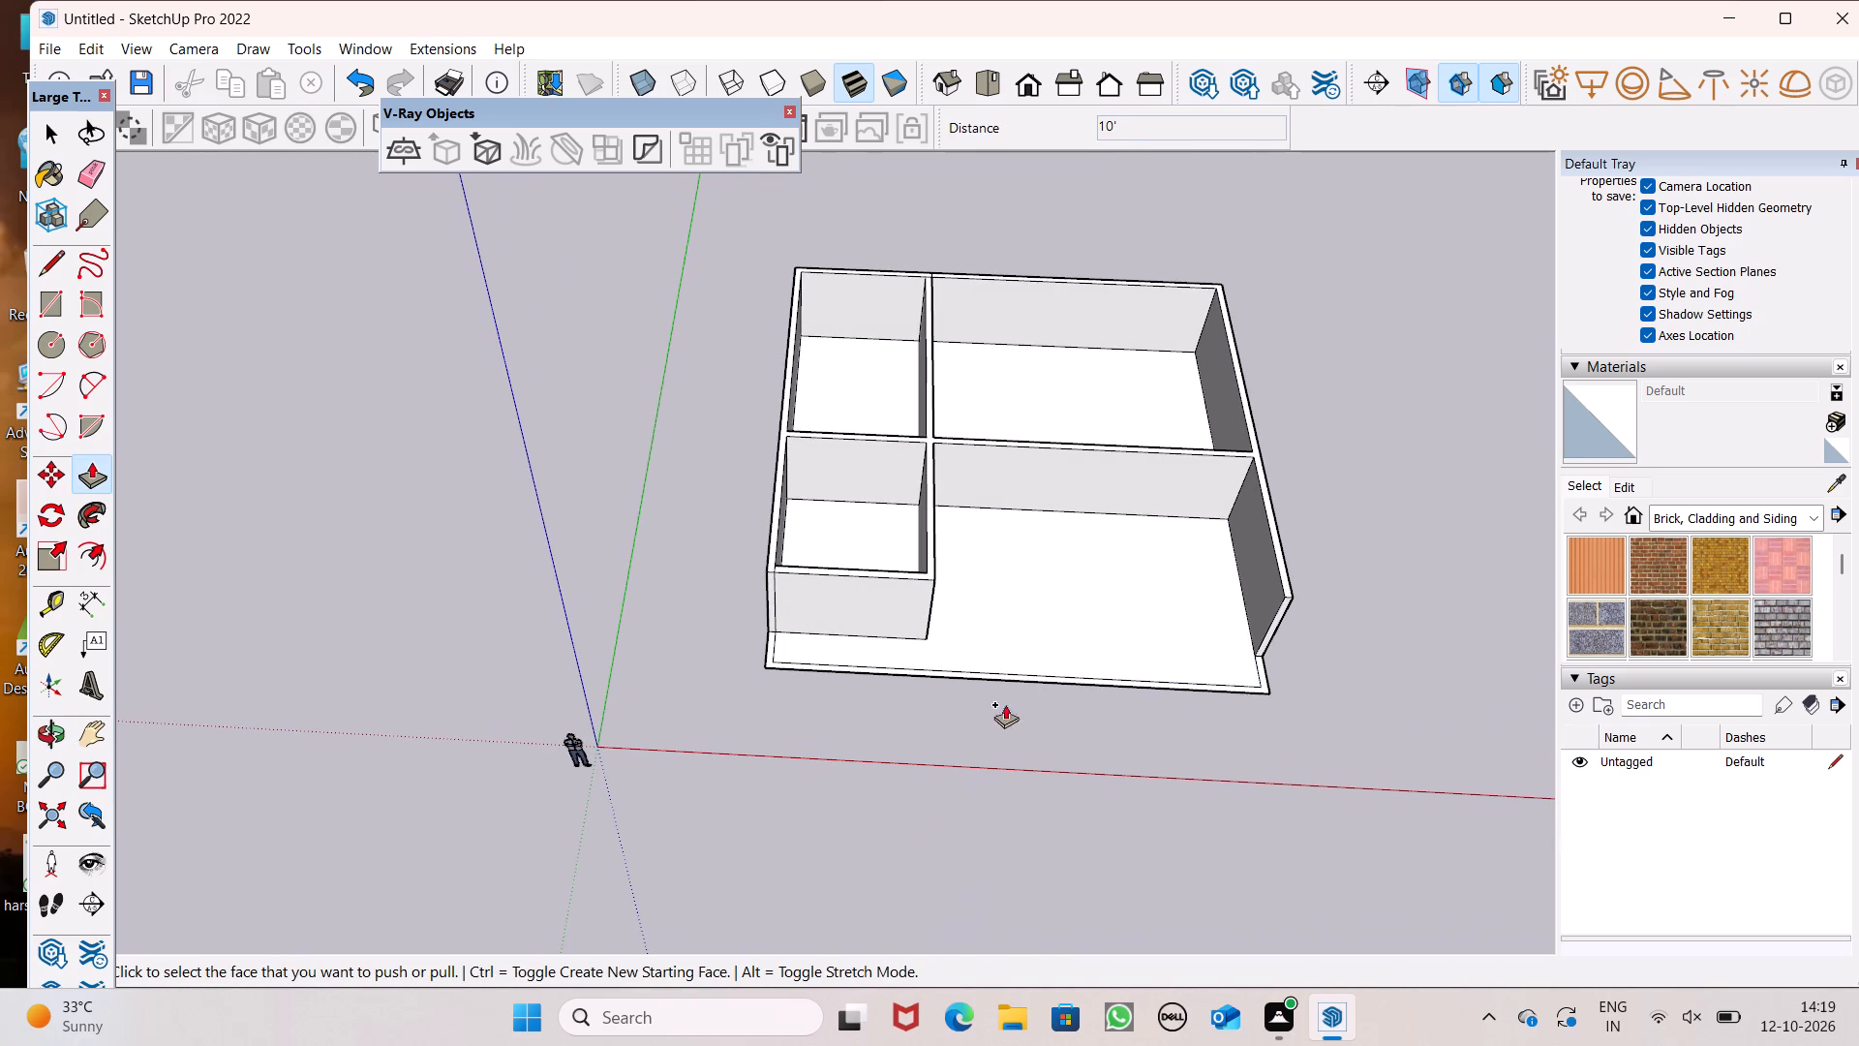
middle_drag(1032, 749, 1041, 770)
scroll(1032, 749, up, 1)
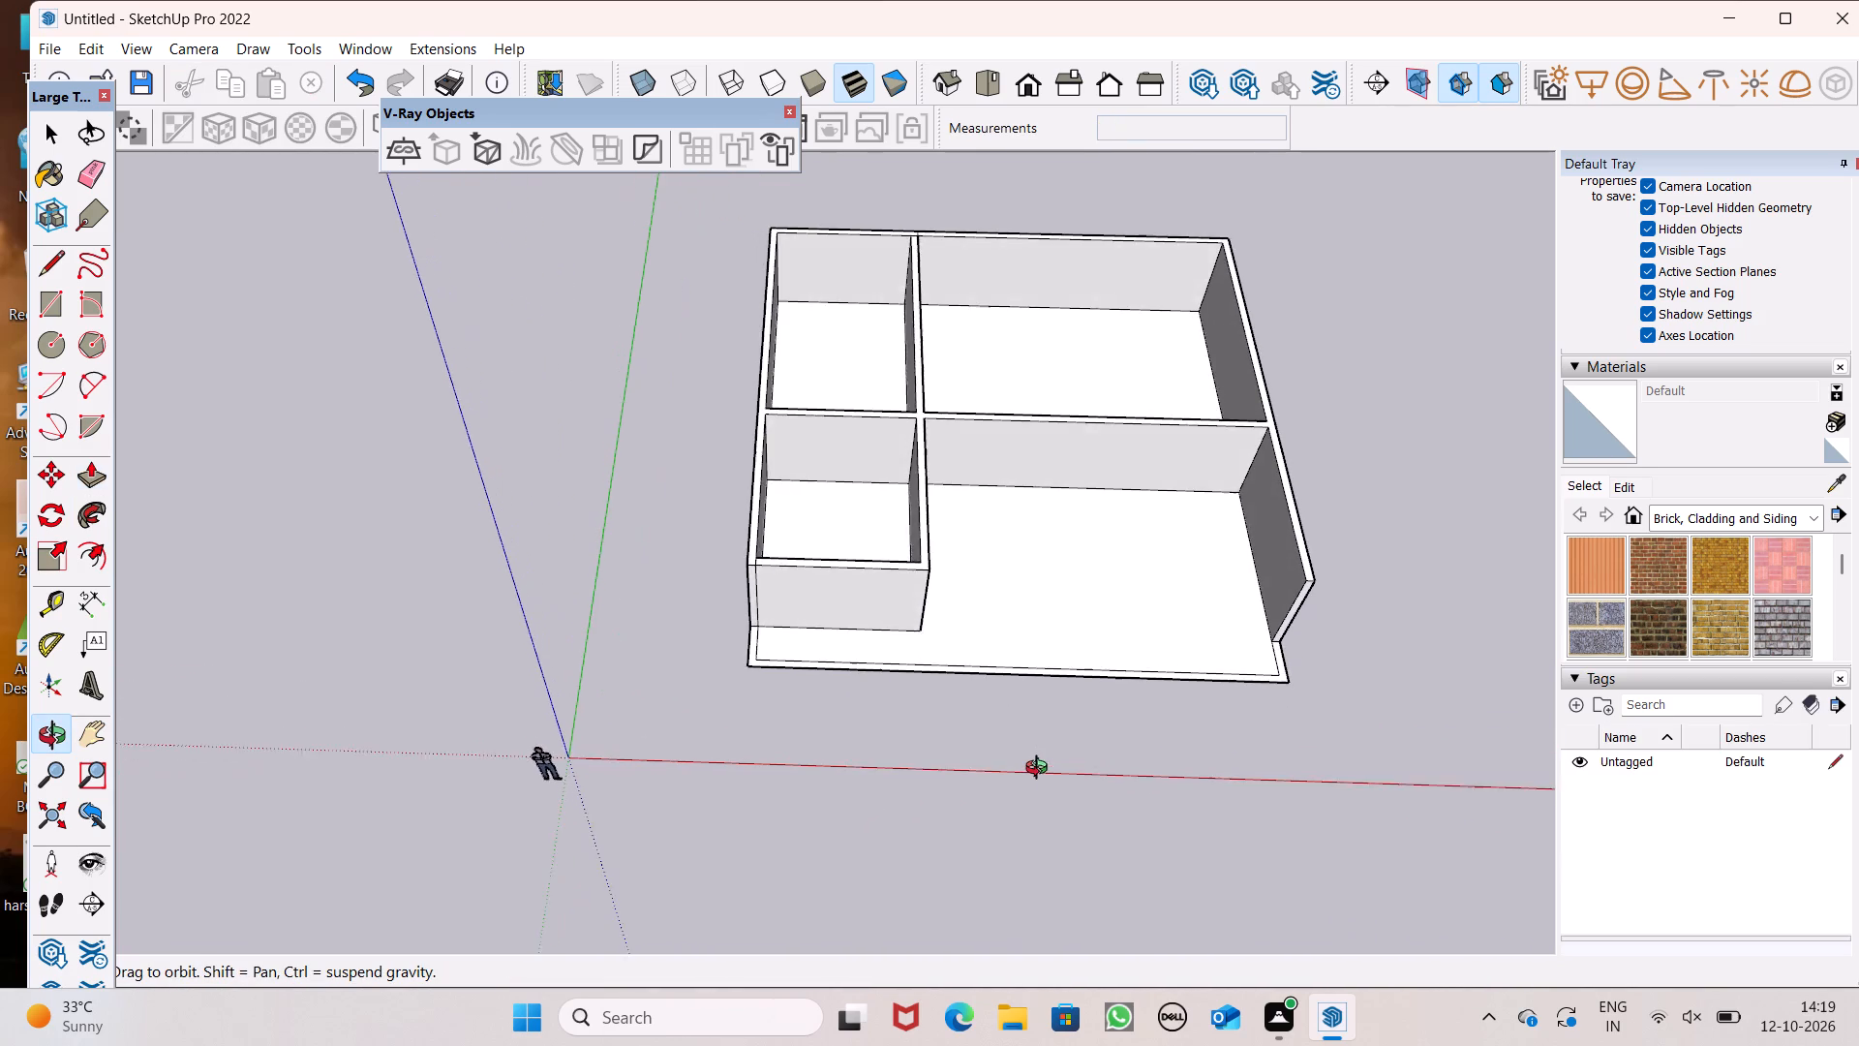
middle_drag(1041, 770, 1072, 726)
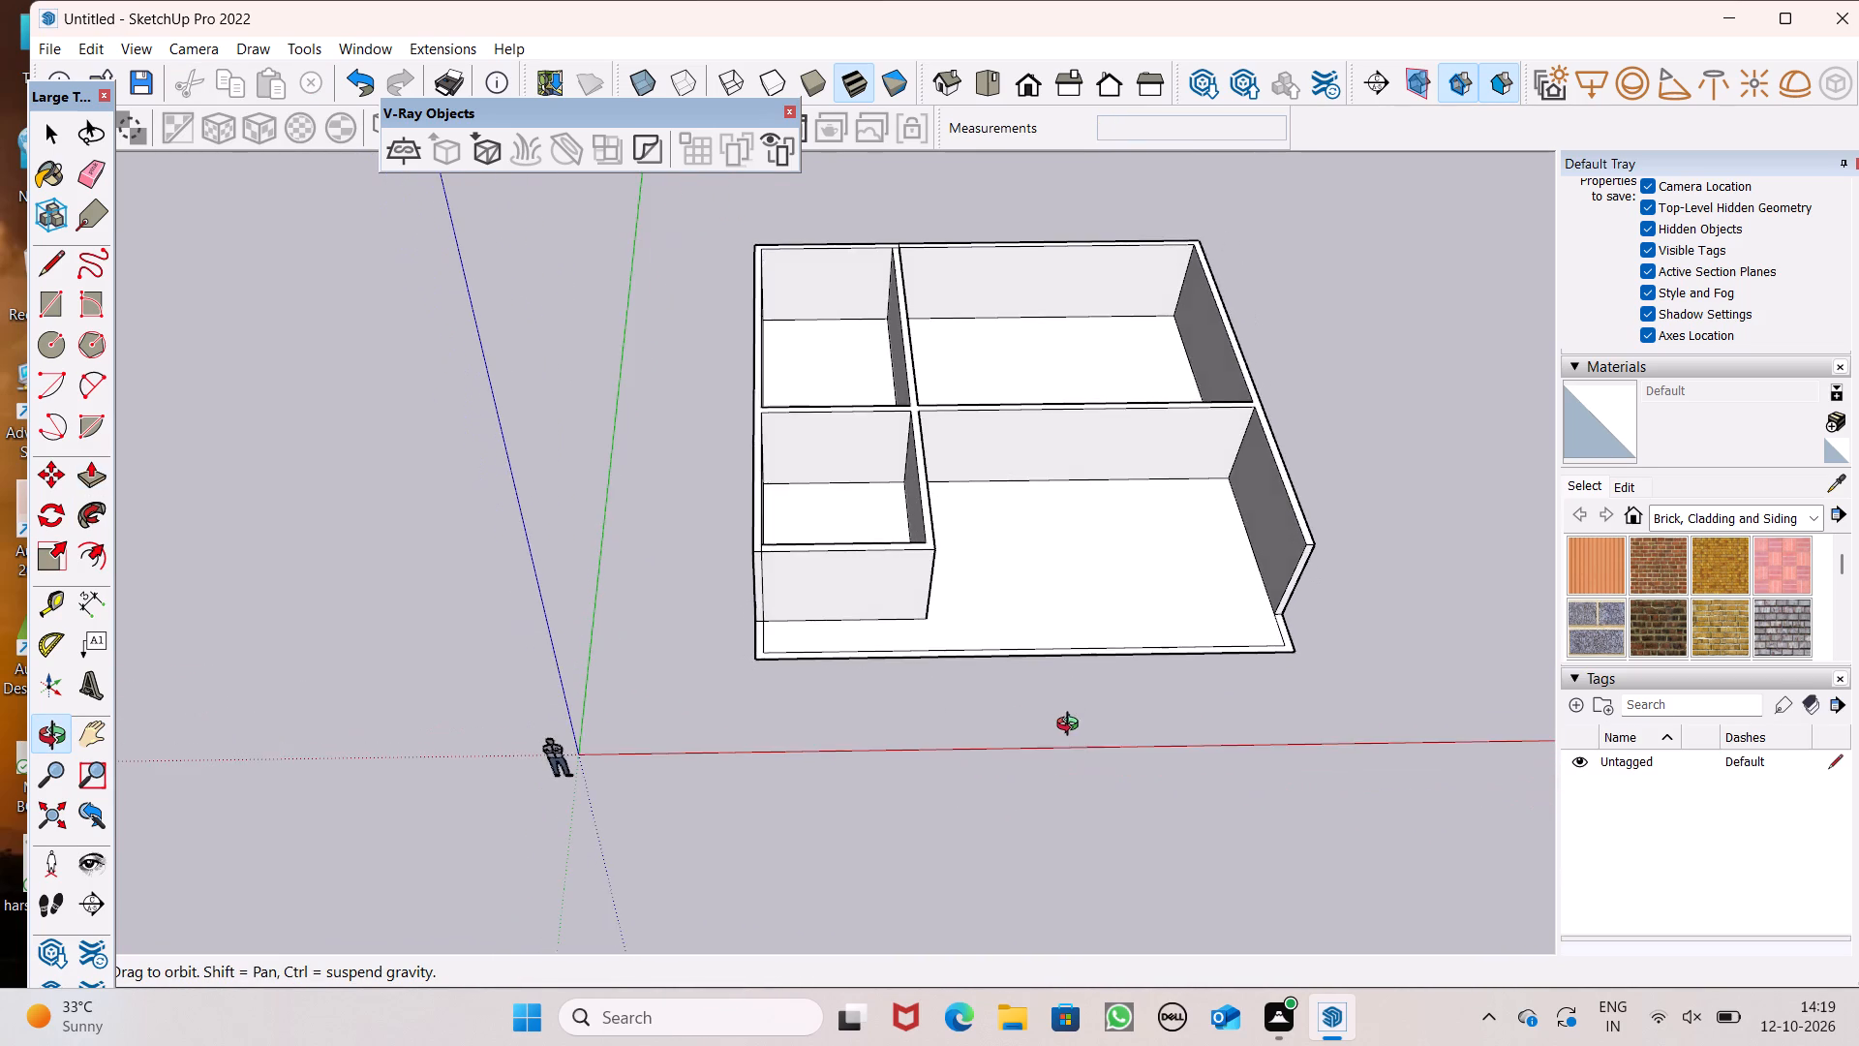
middle_drag(1072, 726, 1067, 734)
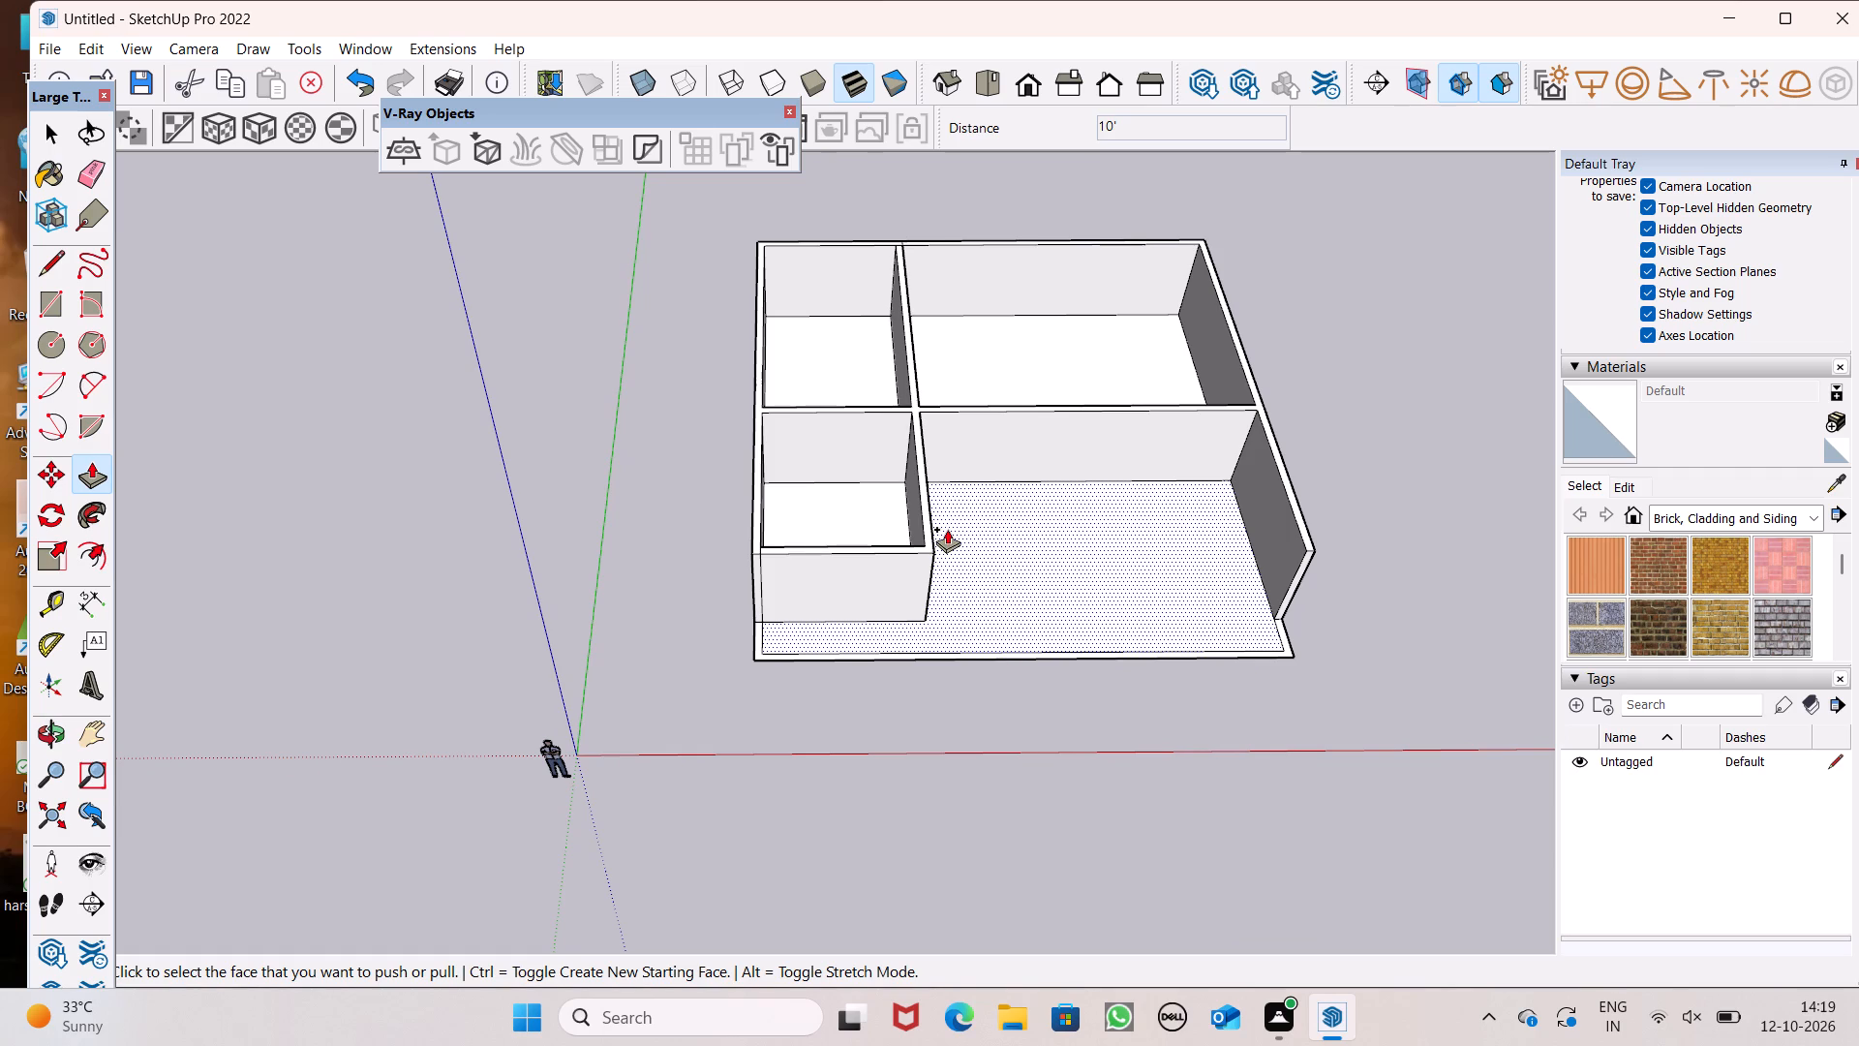
scroll(947, 529, up, 1)
scroll(887, 526, down, 1)
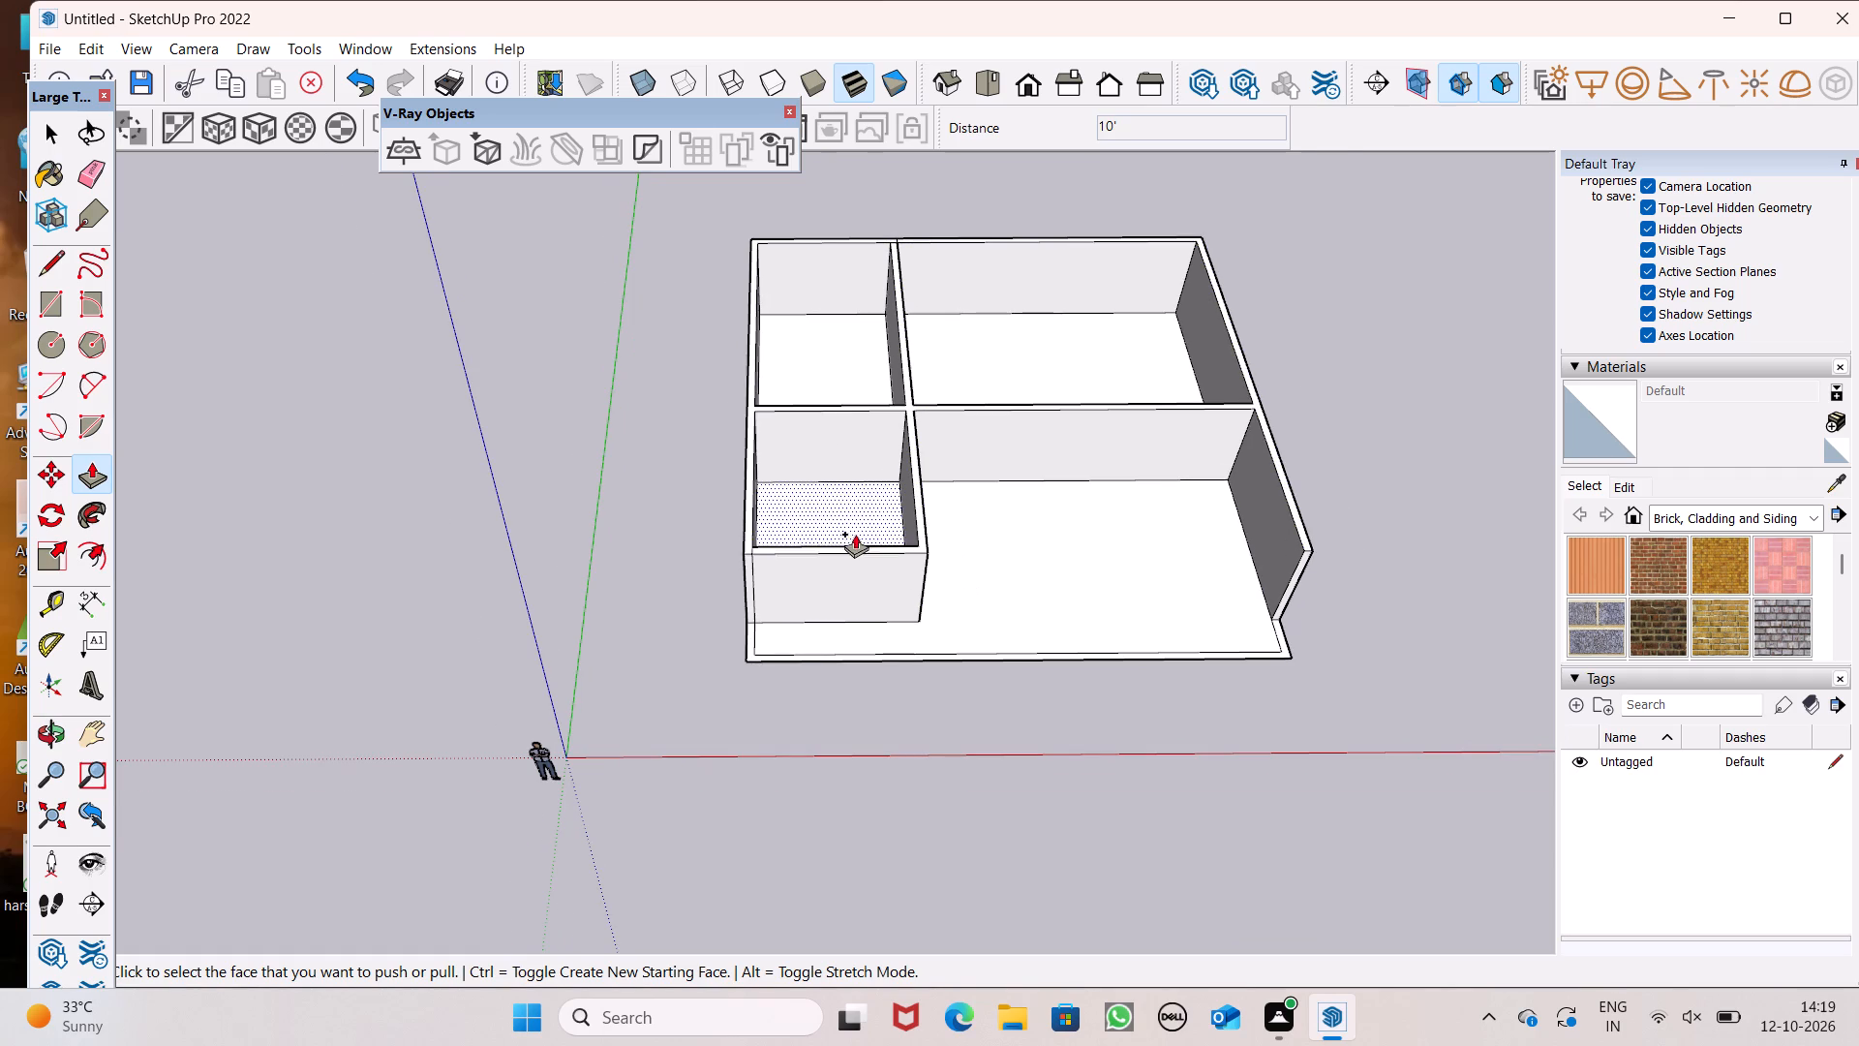
middle_drag(933, 626, 929, 678)
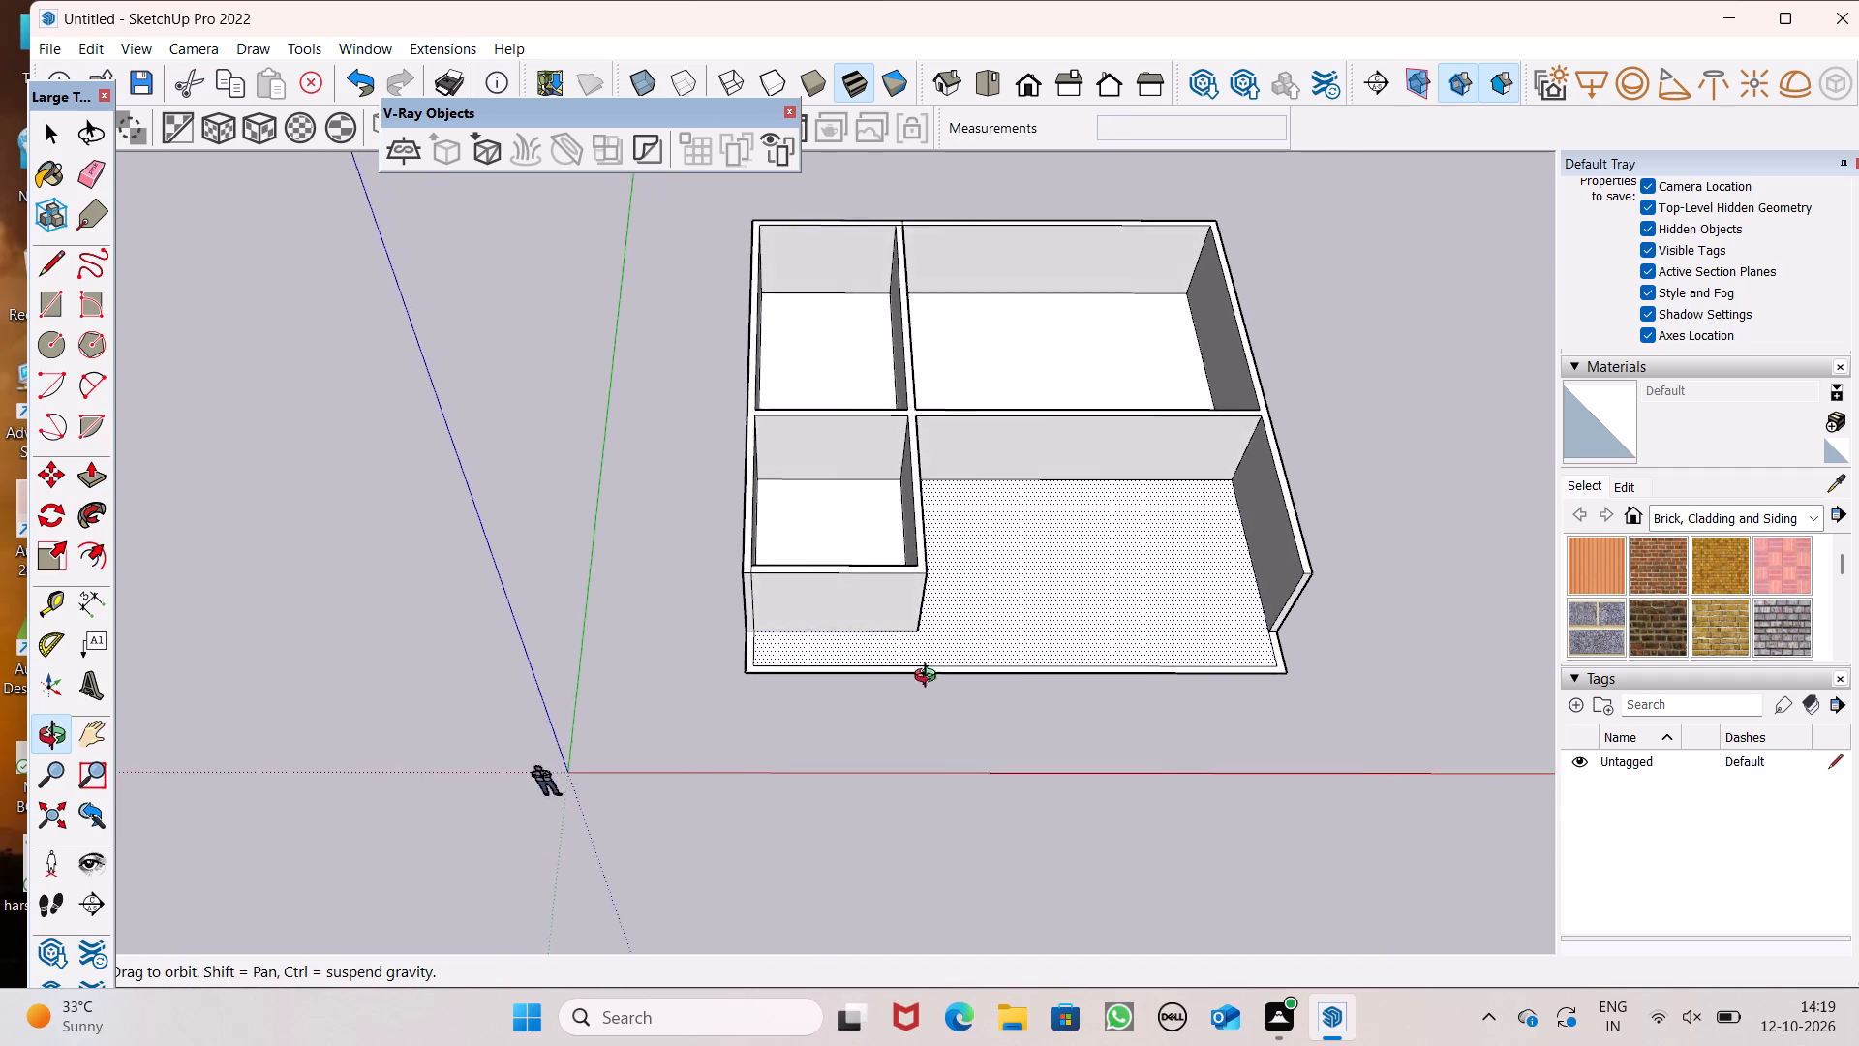
middle_drag(929, 678, 907, 702)
Pull the top face of the walls up by another 1' as a separate band, creating a new starting face.
scroll(885, 650, up, 1)
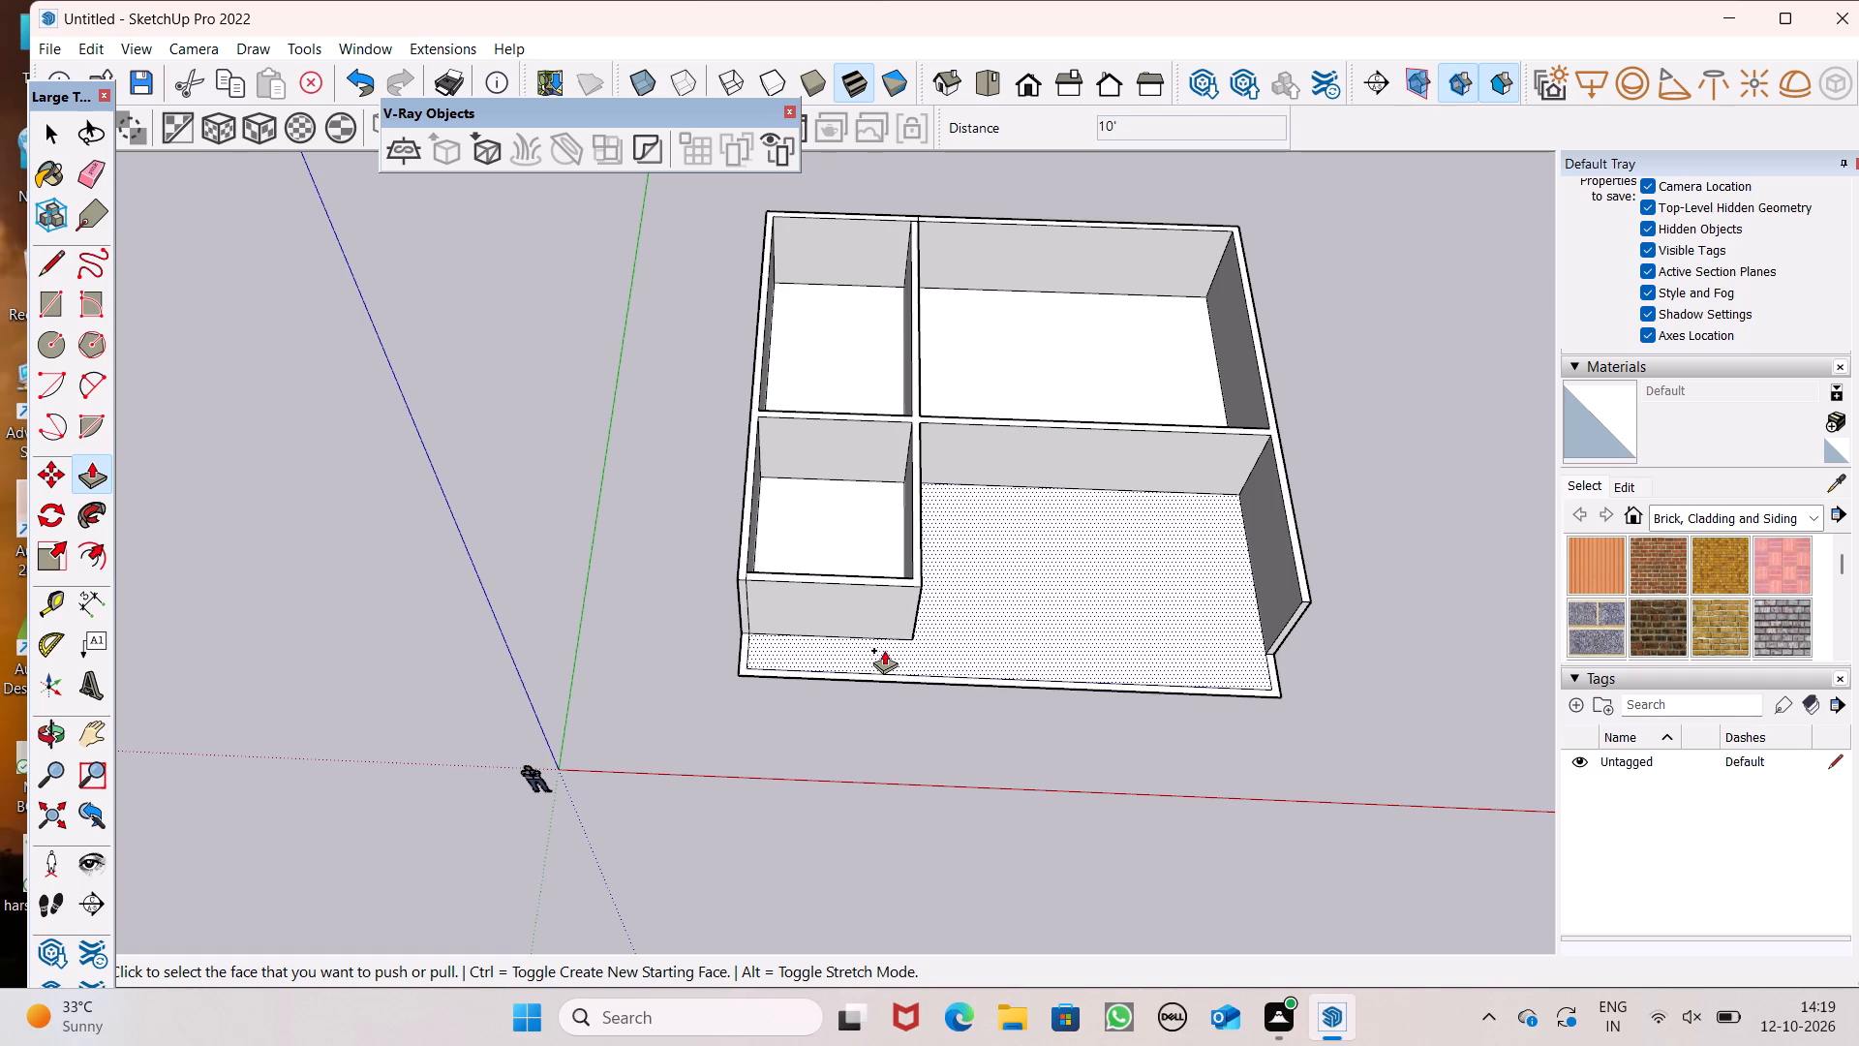
scroll(868, 576, up, 5)
drag(868, 570, 860, 551)
key(1)
key(apostrophe)
key(Return)
Examine the 1' band along the wall tops and the flat front strip of the plan.
middle_drag(966, 703, 918, 471)
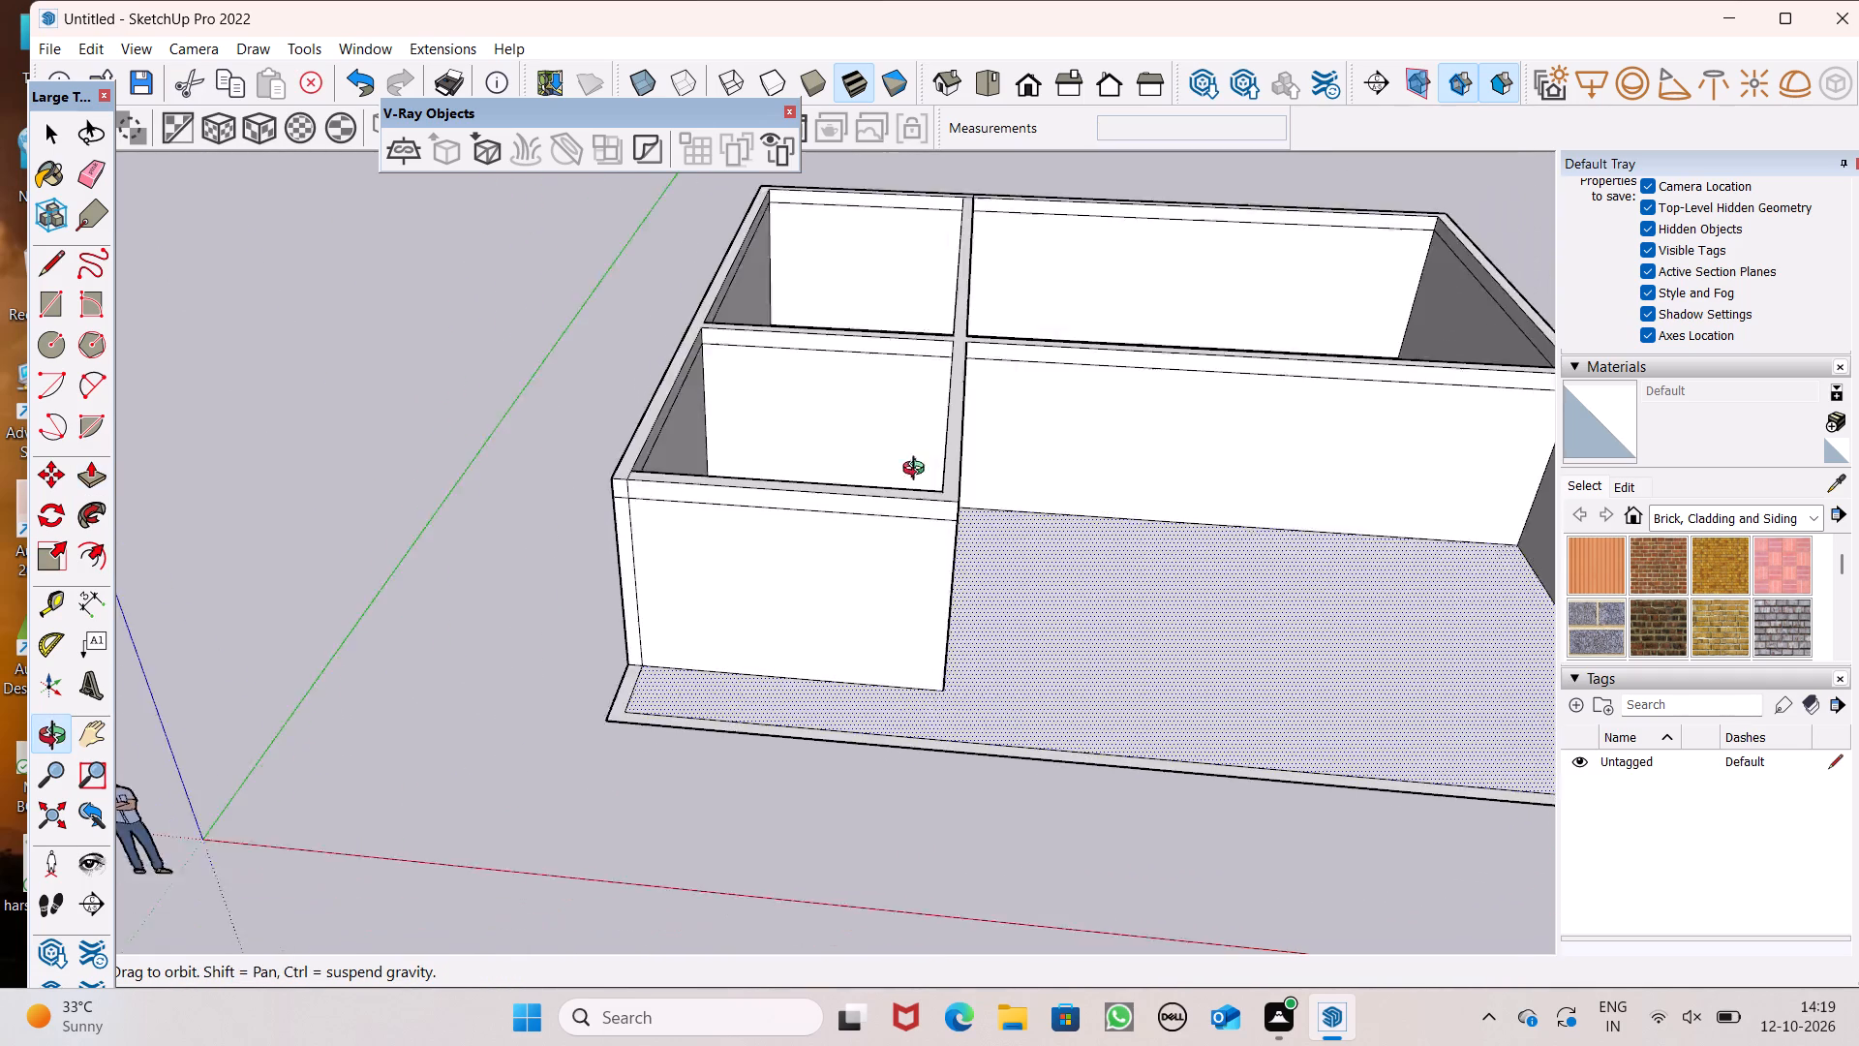
middle_drag(918, 471, 916, 393)
scroll(917, 429, down, 1)
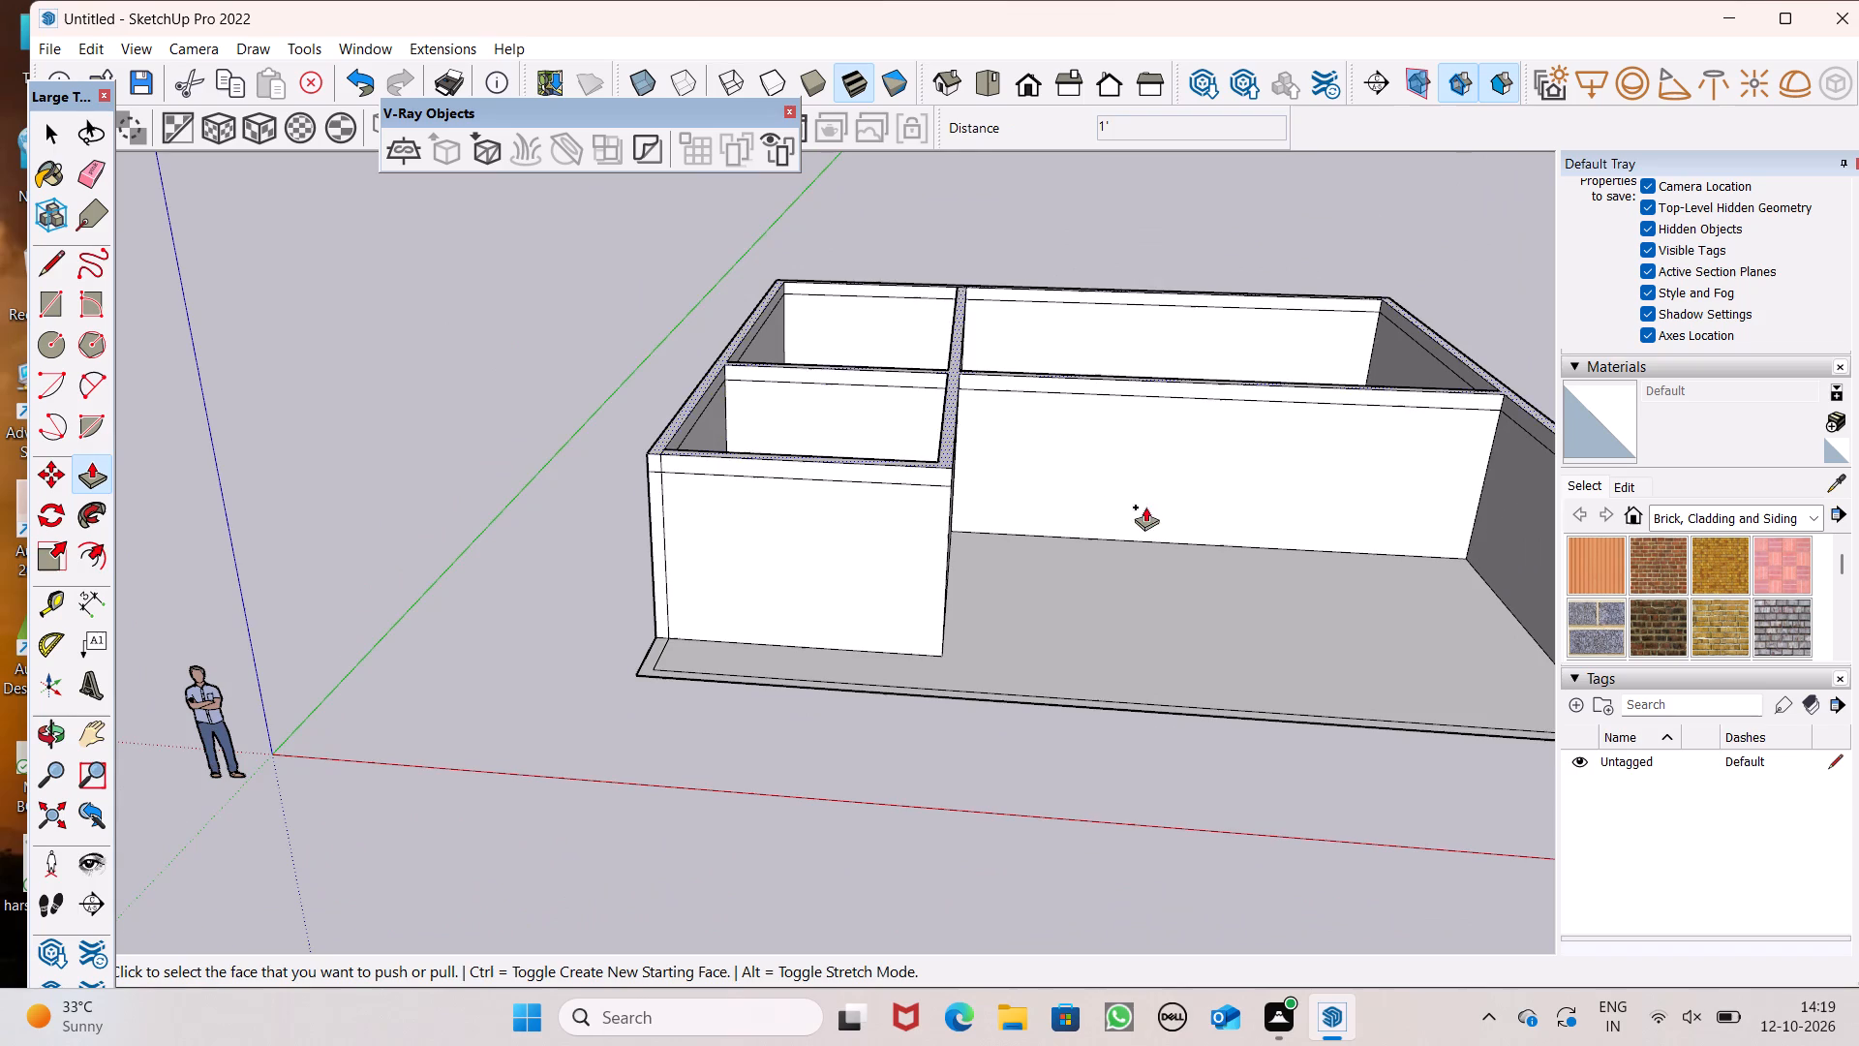
middle_drag(1145, 506, 1143, 521)
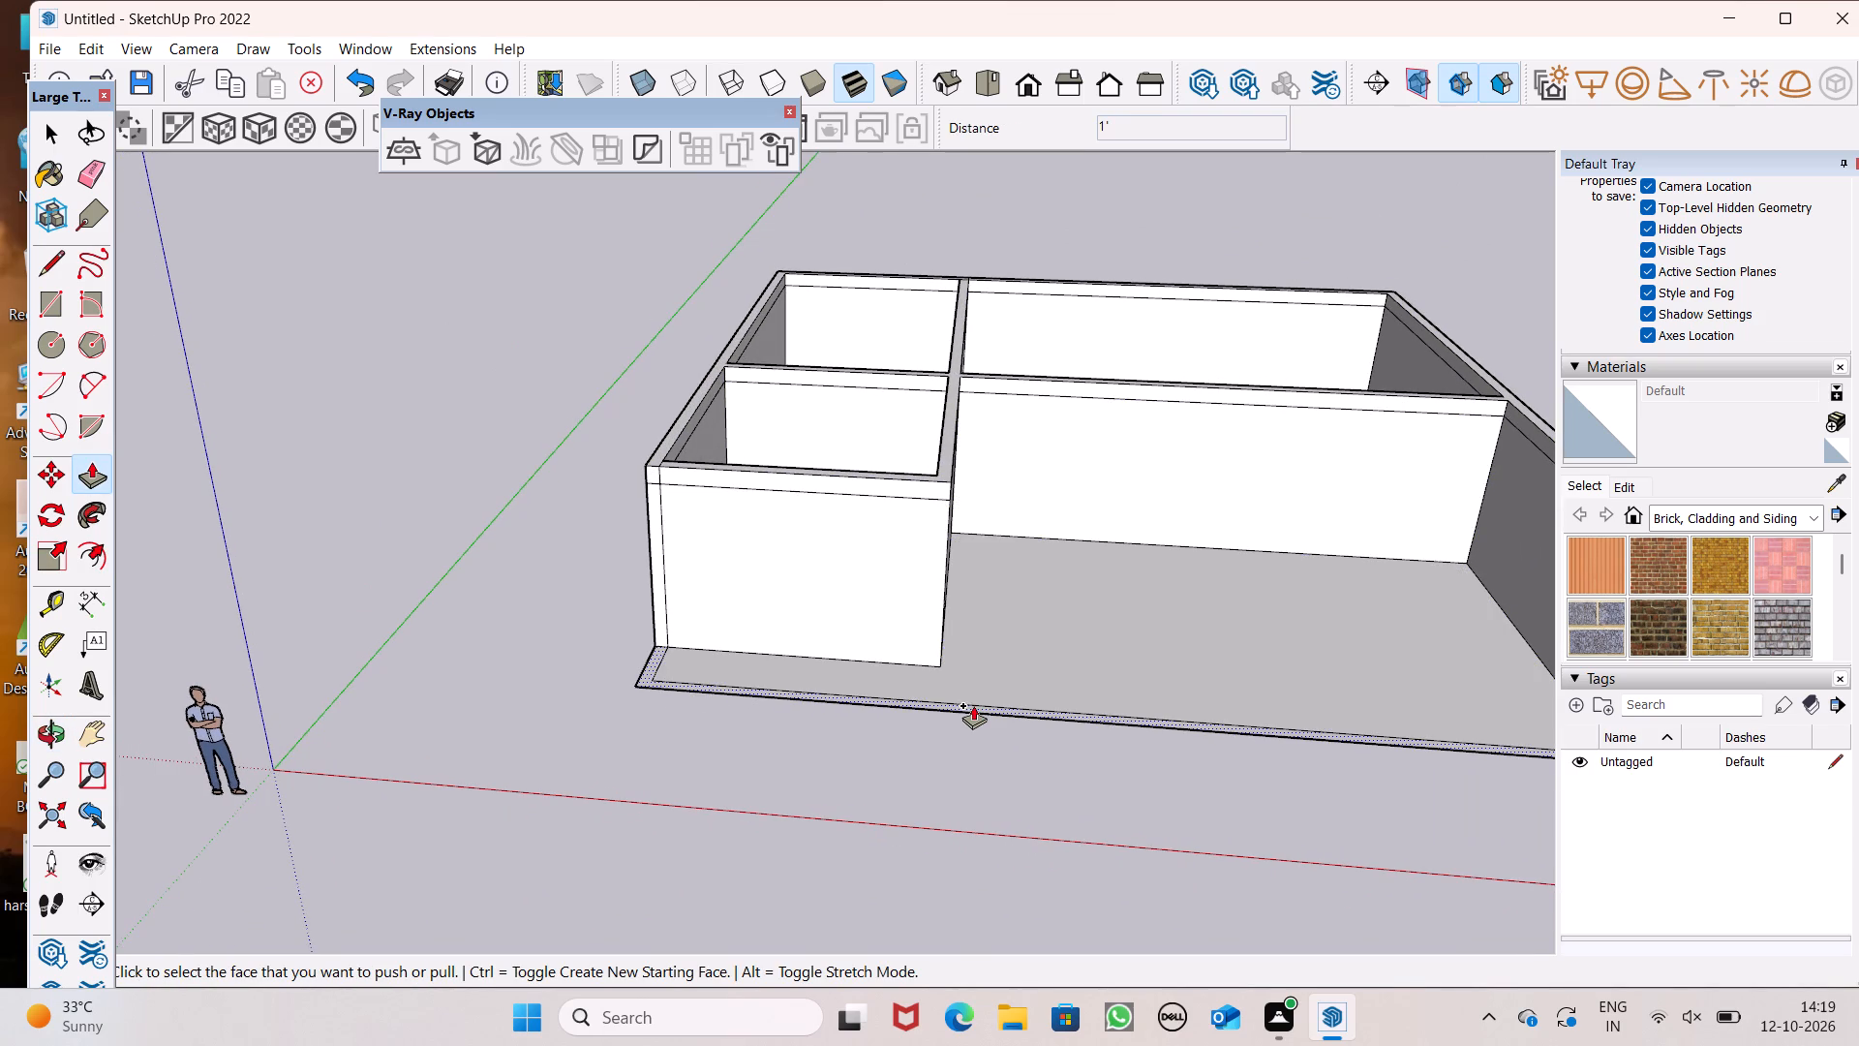
scroll(973, 705, down, 8)
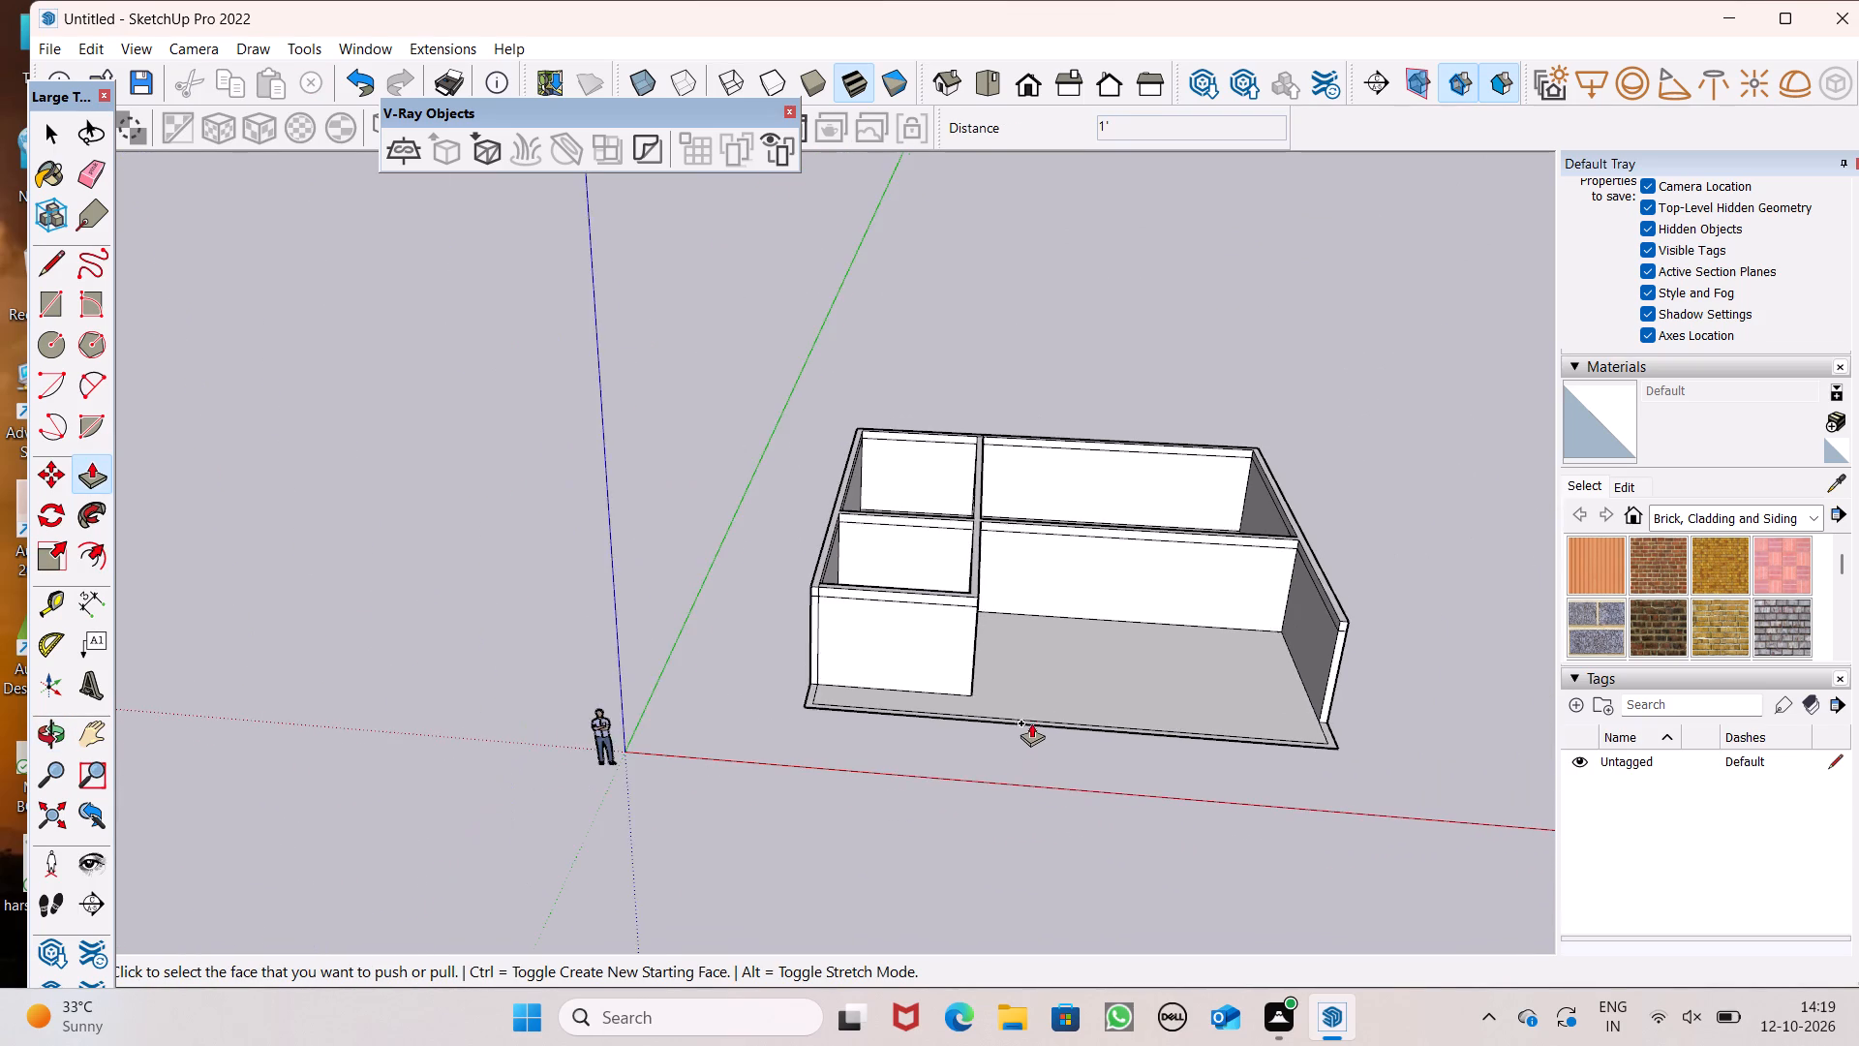
scroll(979, 547, up, 2)
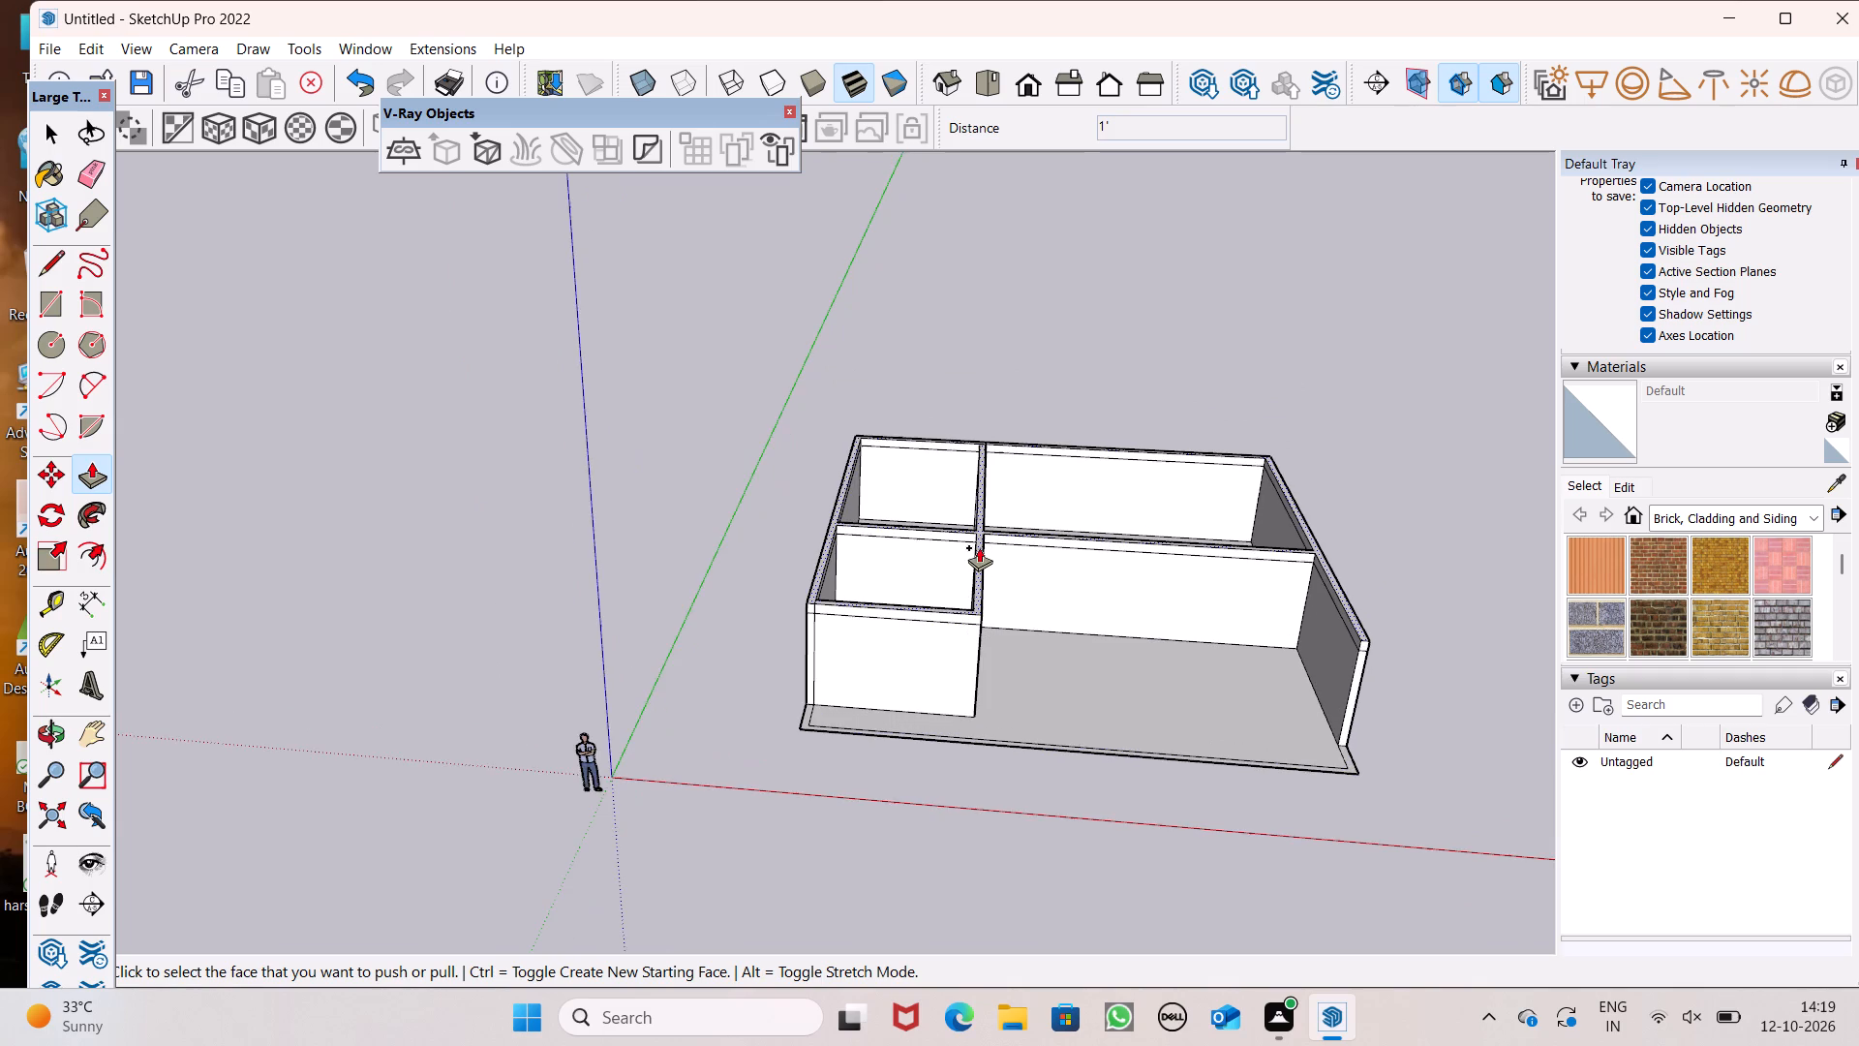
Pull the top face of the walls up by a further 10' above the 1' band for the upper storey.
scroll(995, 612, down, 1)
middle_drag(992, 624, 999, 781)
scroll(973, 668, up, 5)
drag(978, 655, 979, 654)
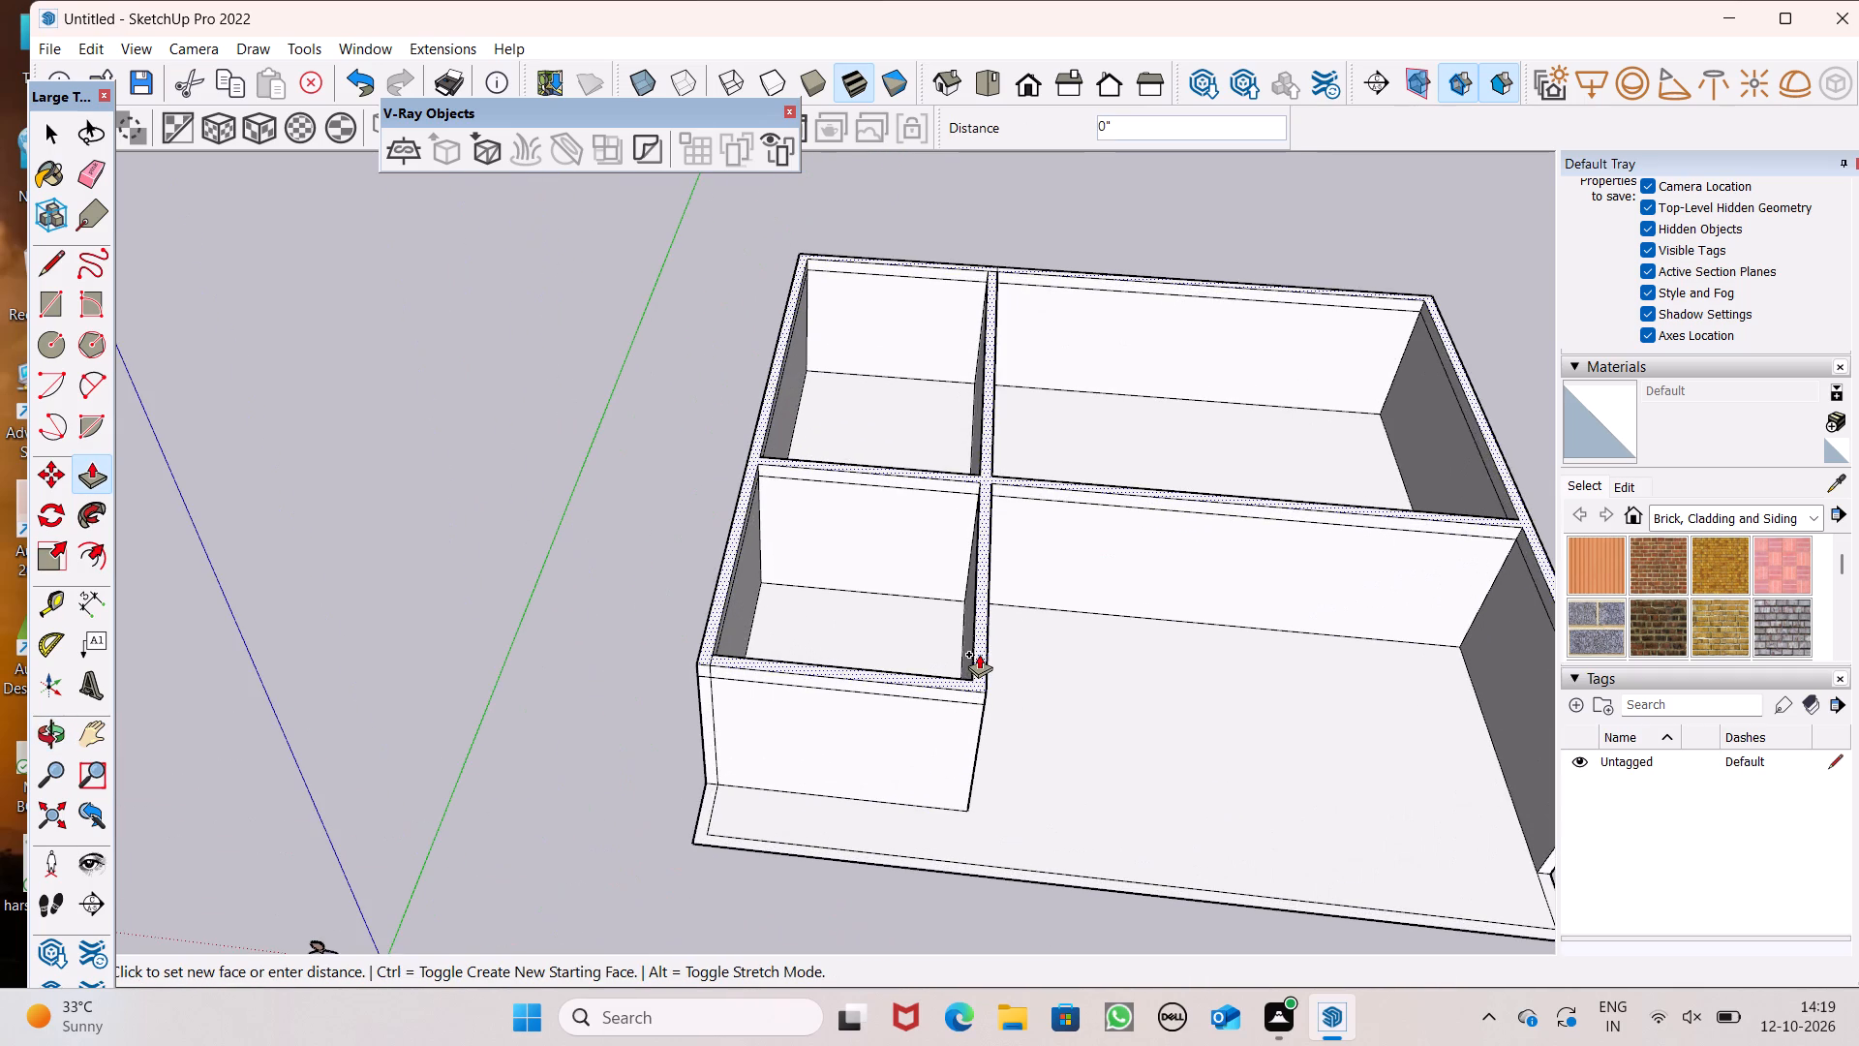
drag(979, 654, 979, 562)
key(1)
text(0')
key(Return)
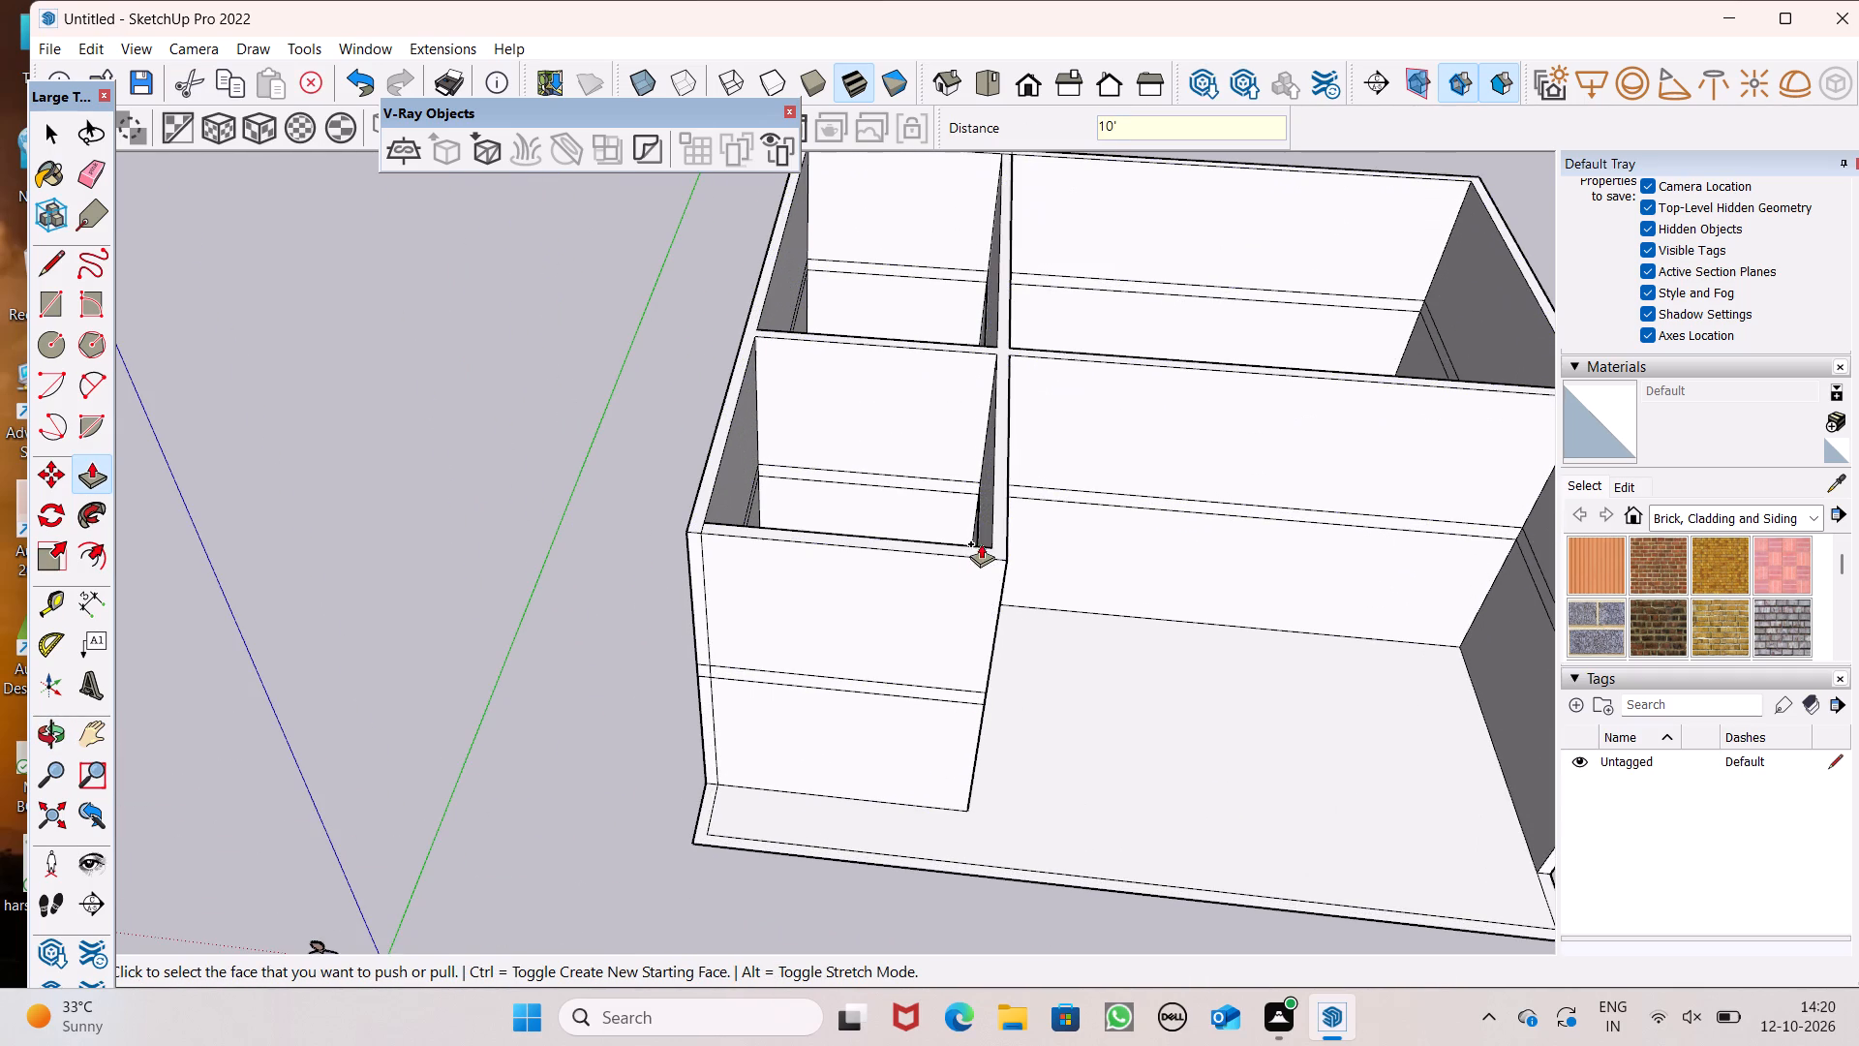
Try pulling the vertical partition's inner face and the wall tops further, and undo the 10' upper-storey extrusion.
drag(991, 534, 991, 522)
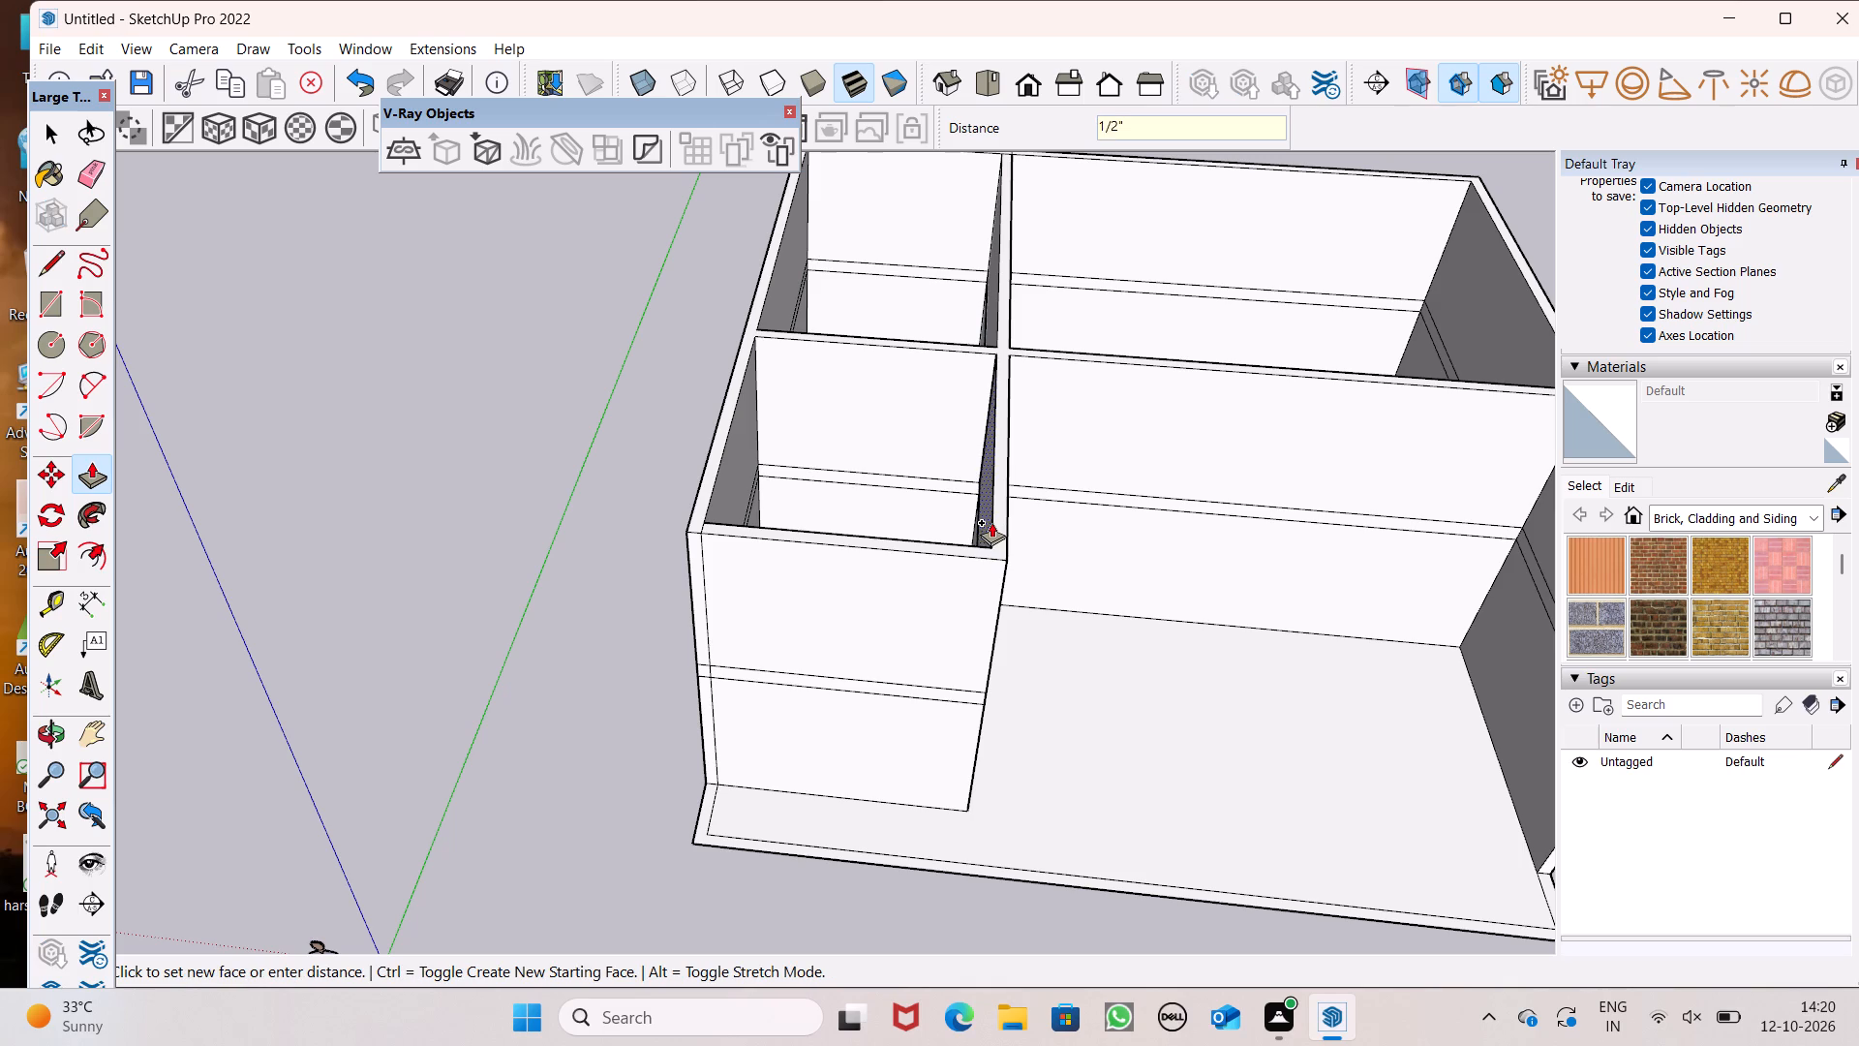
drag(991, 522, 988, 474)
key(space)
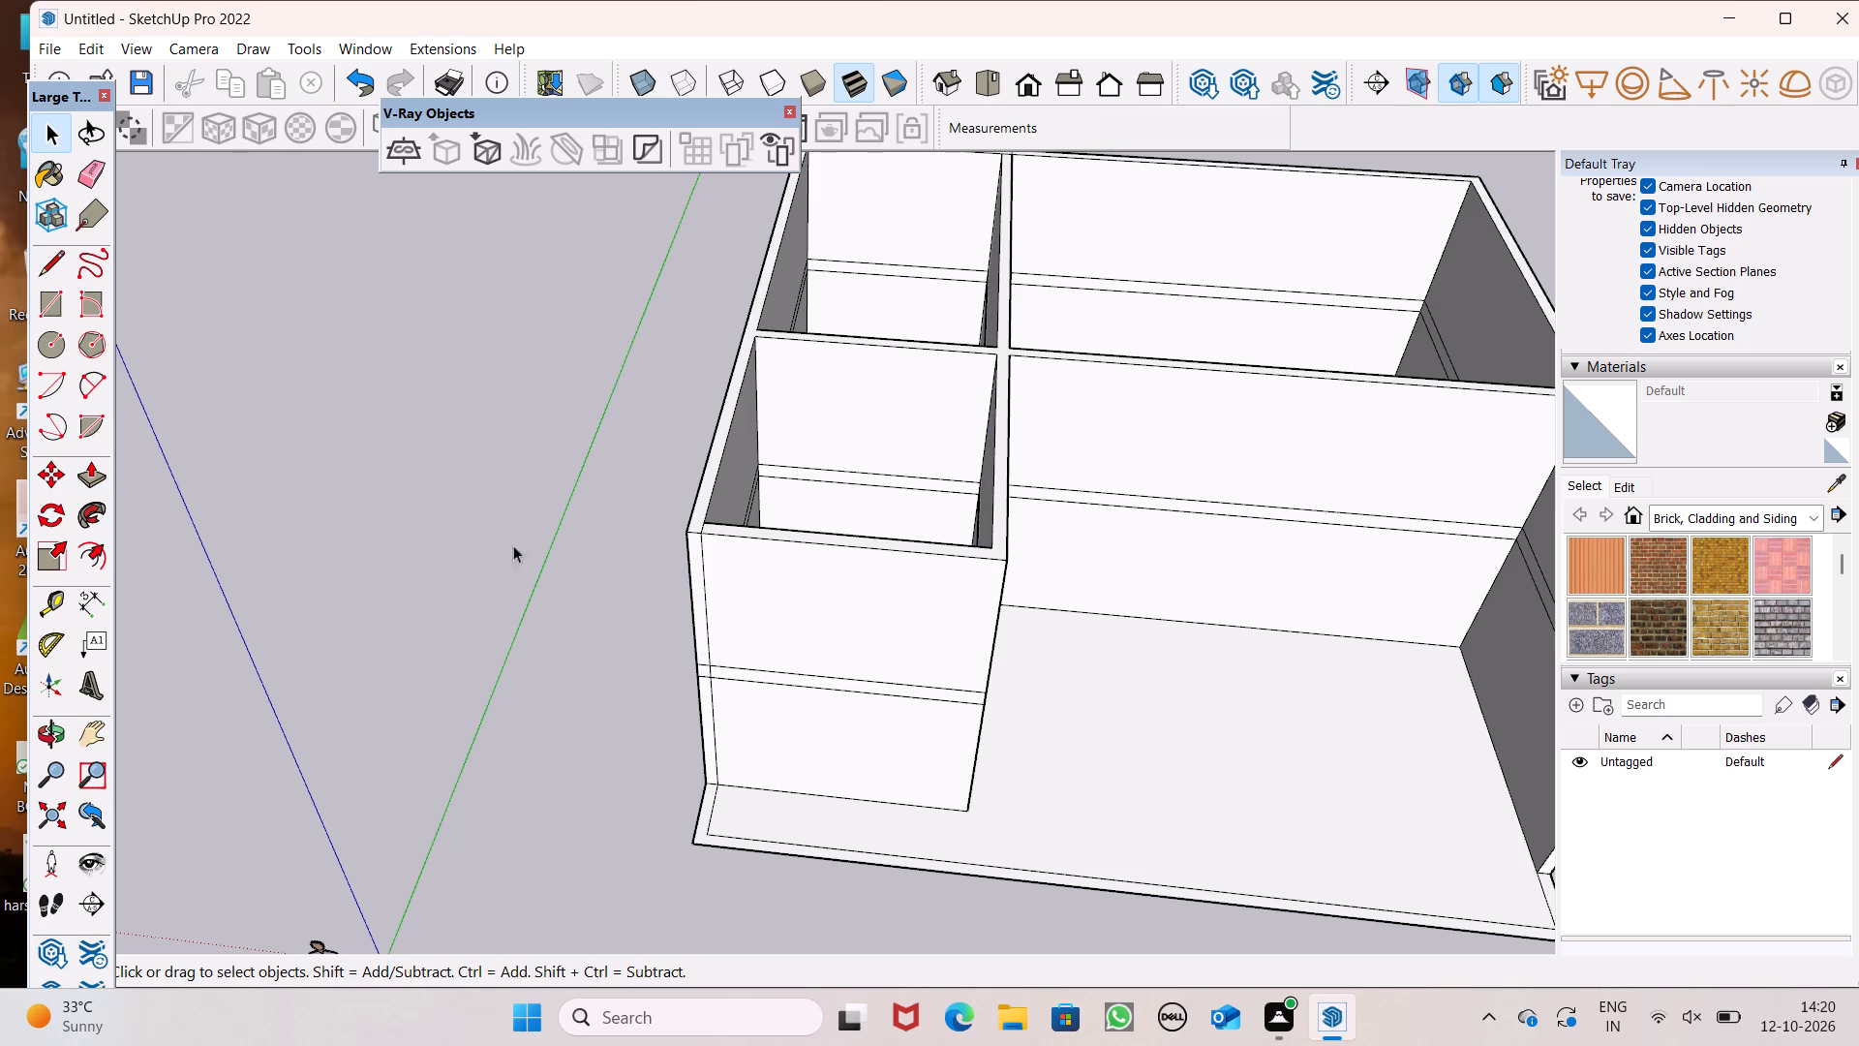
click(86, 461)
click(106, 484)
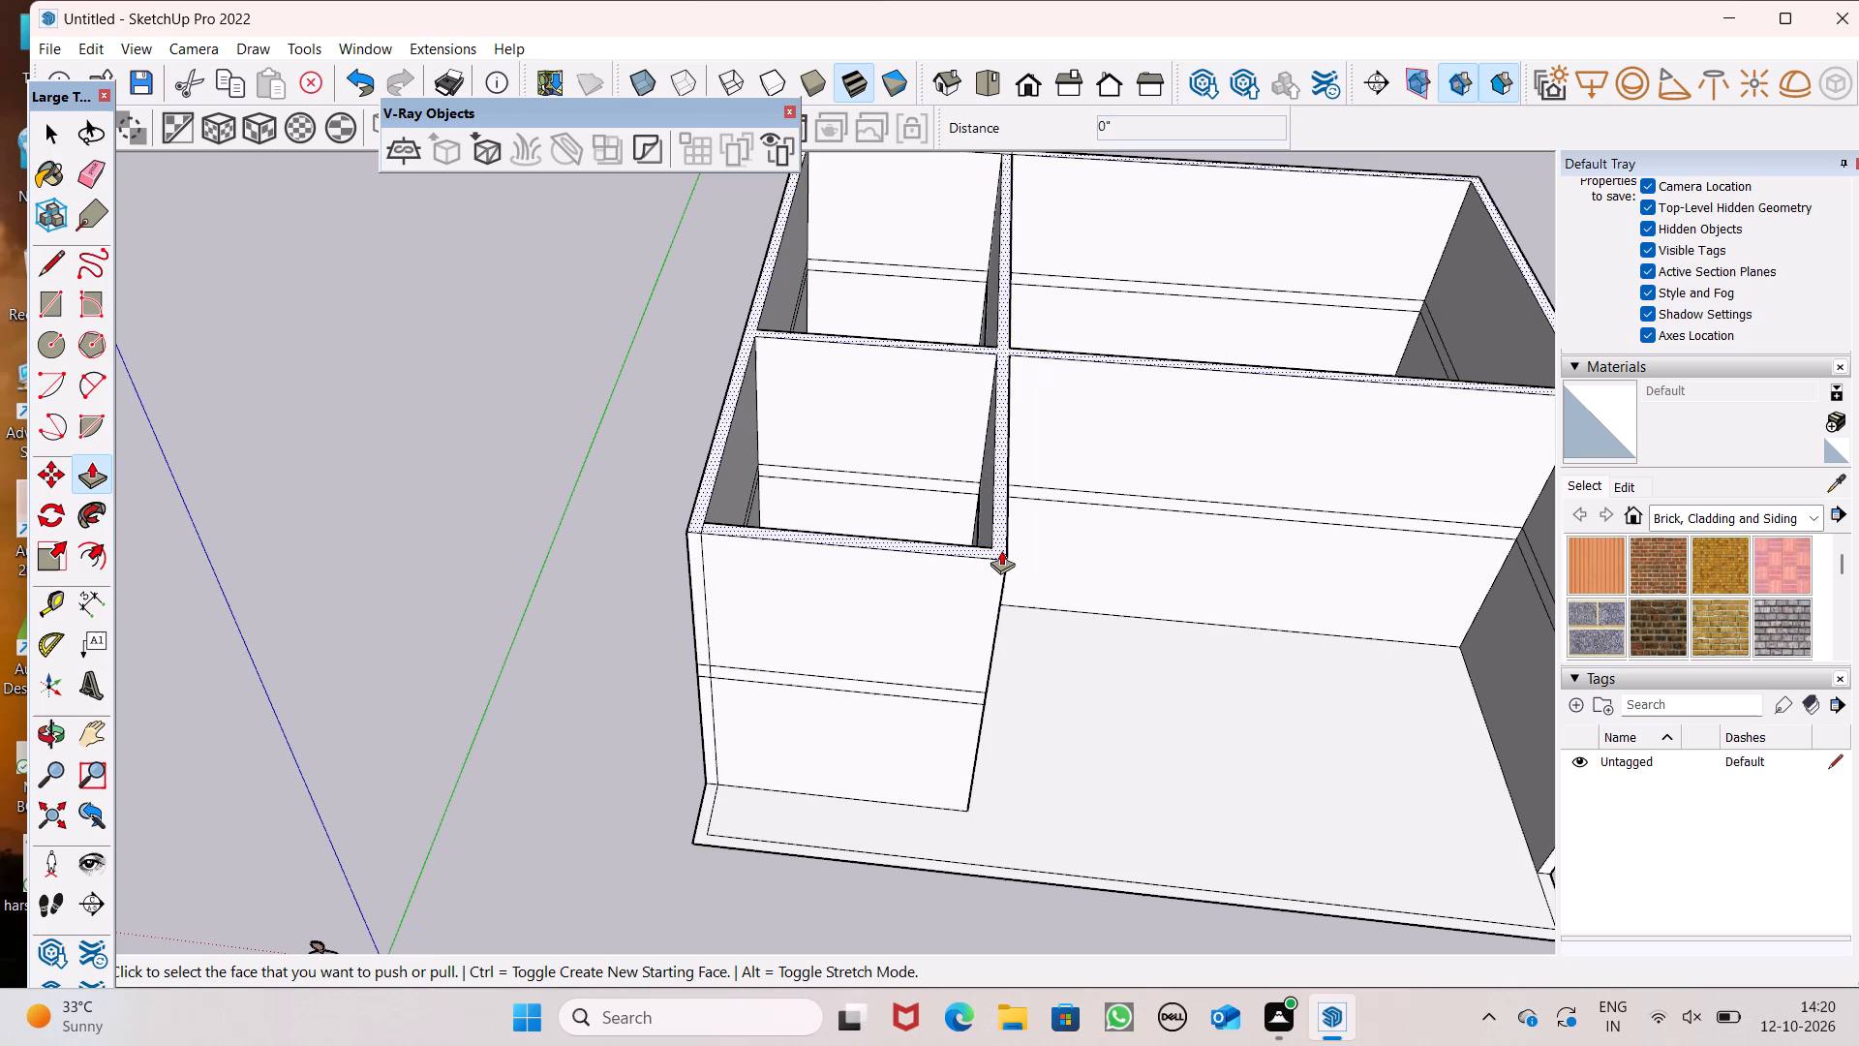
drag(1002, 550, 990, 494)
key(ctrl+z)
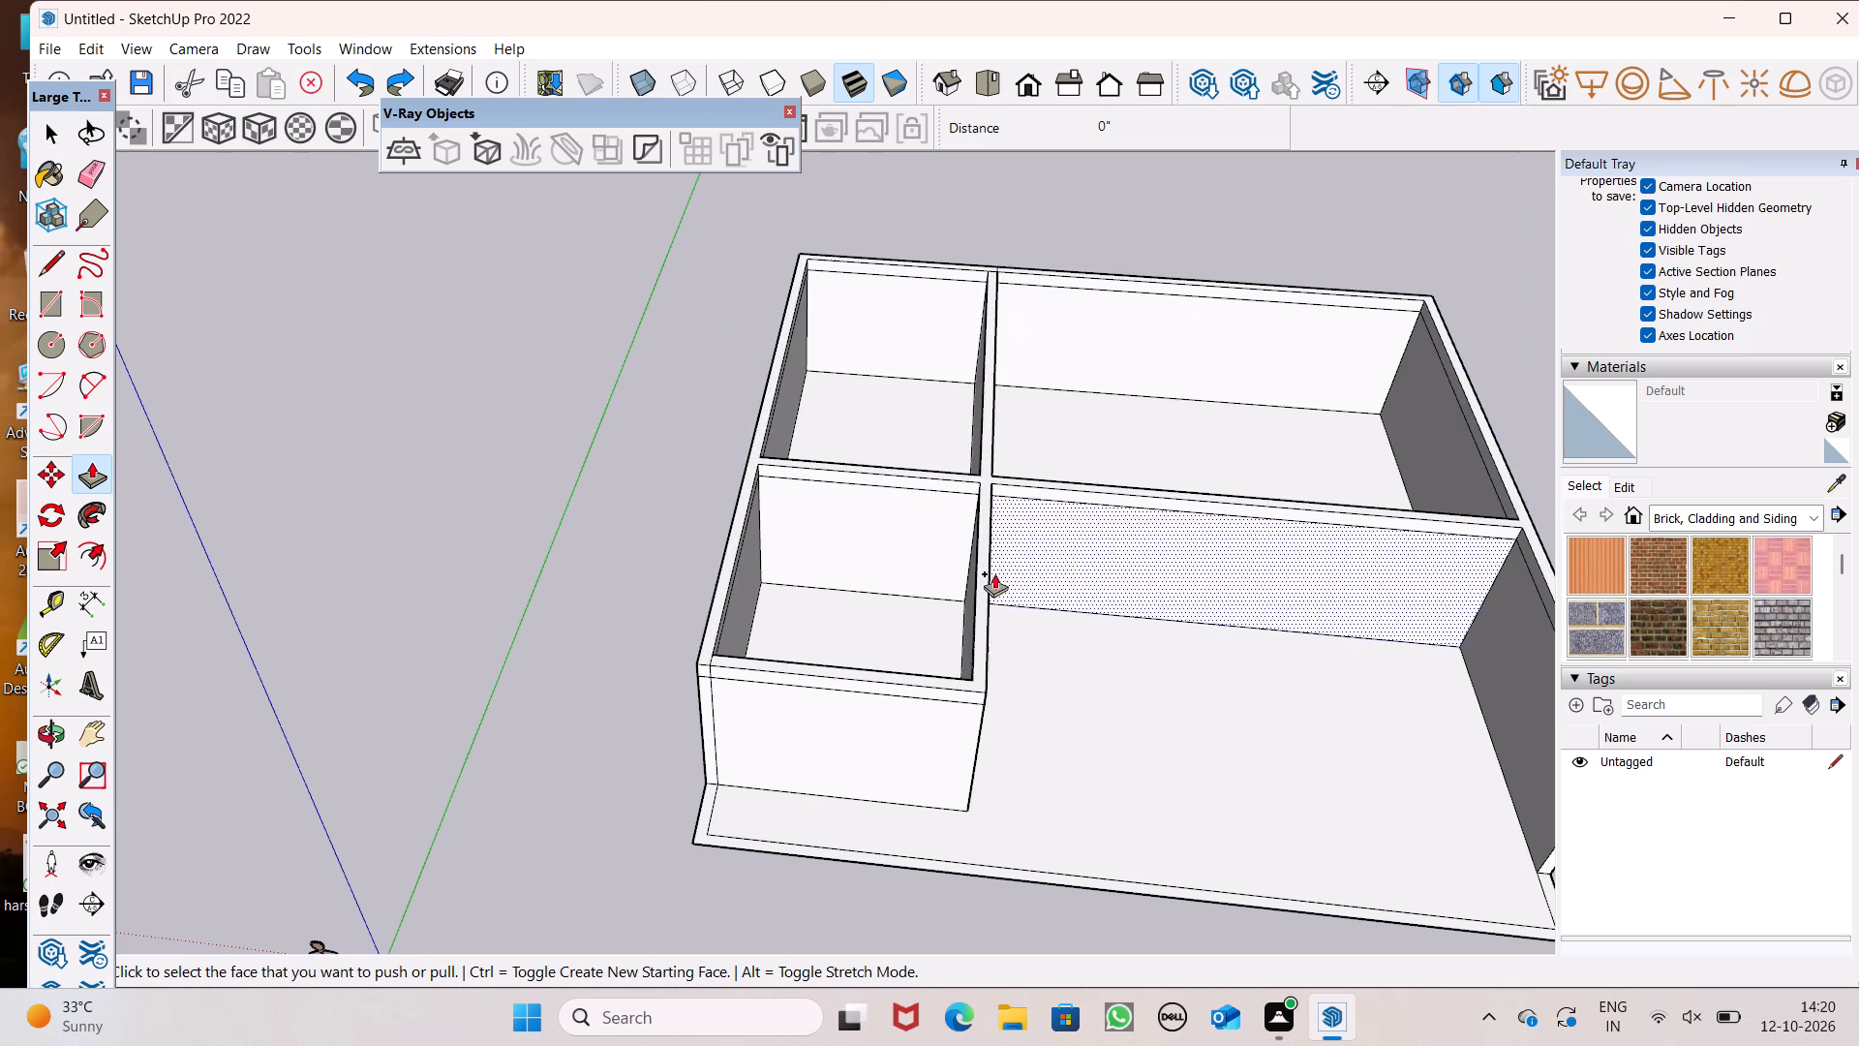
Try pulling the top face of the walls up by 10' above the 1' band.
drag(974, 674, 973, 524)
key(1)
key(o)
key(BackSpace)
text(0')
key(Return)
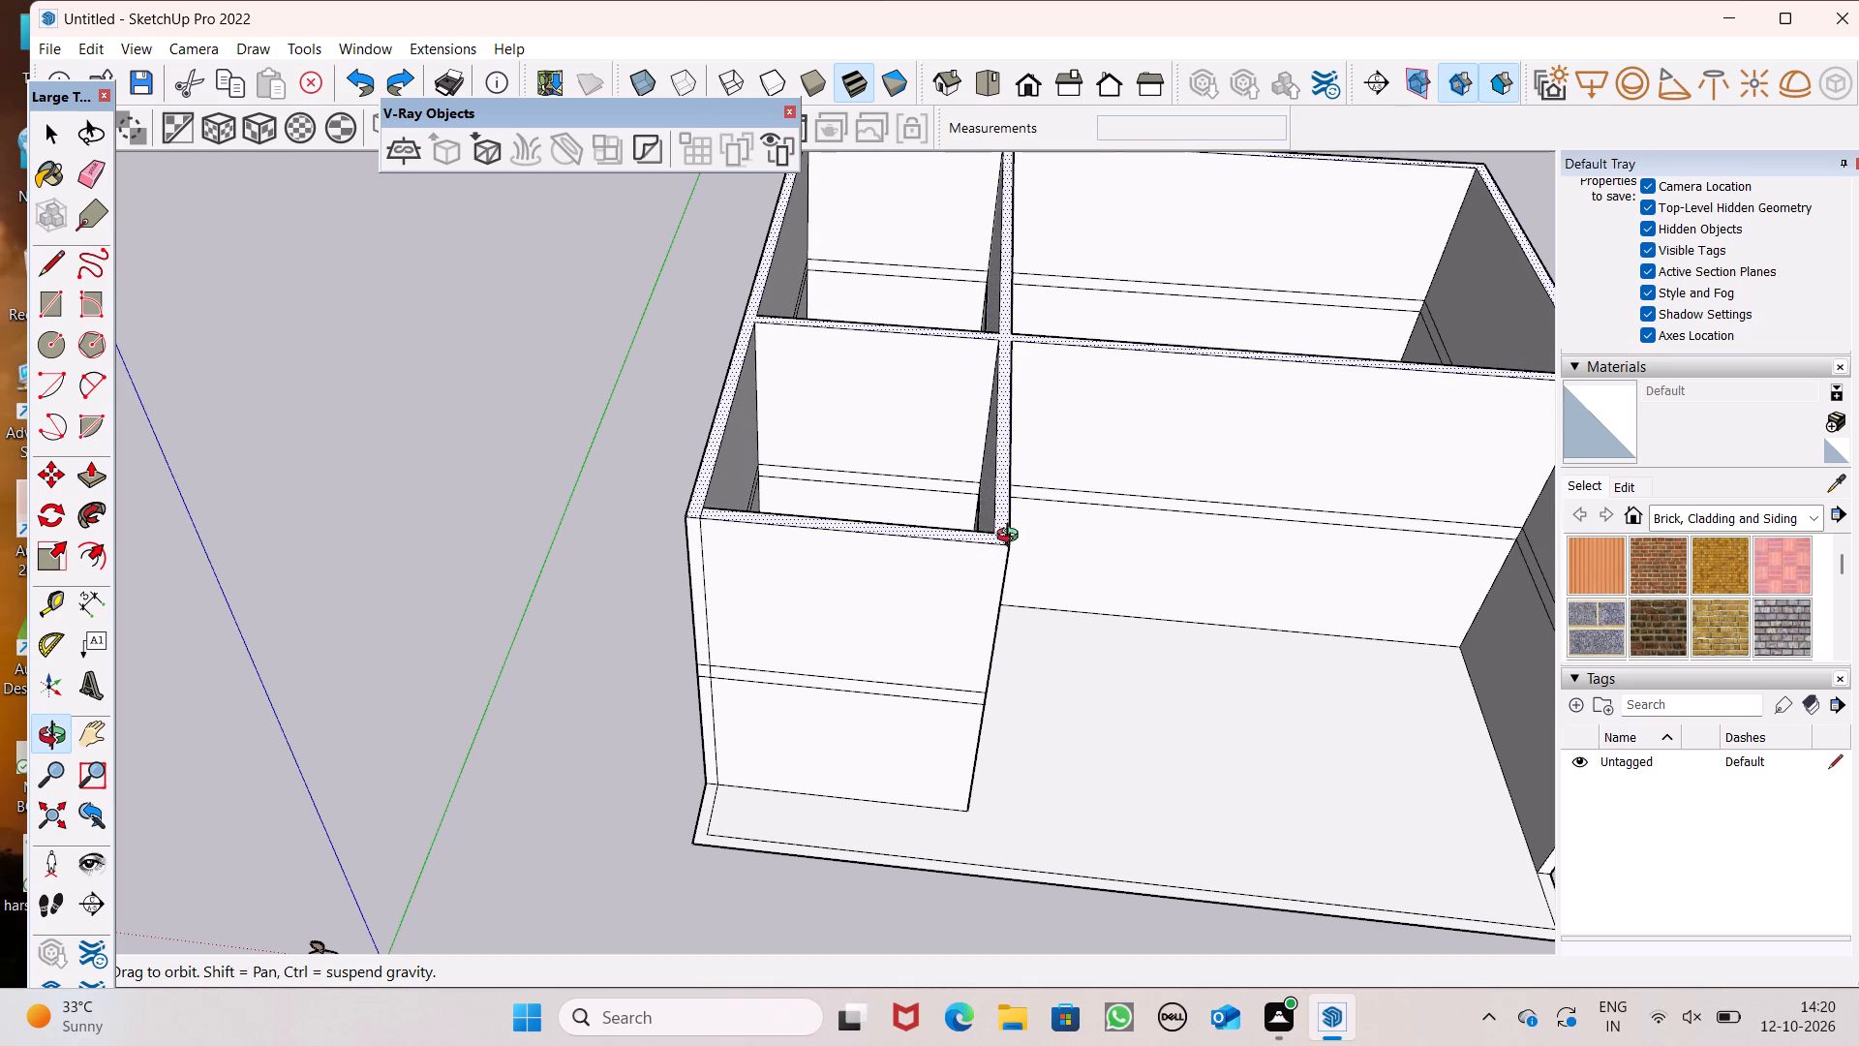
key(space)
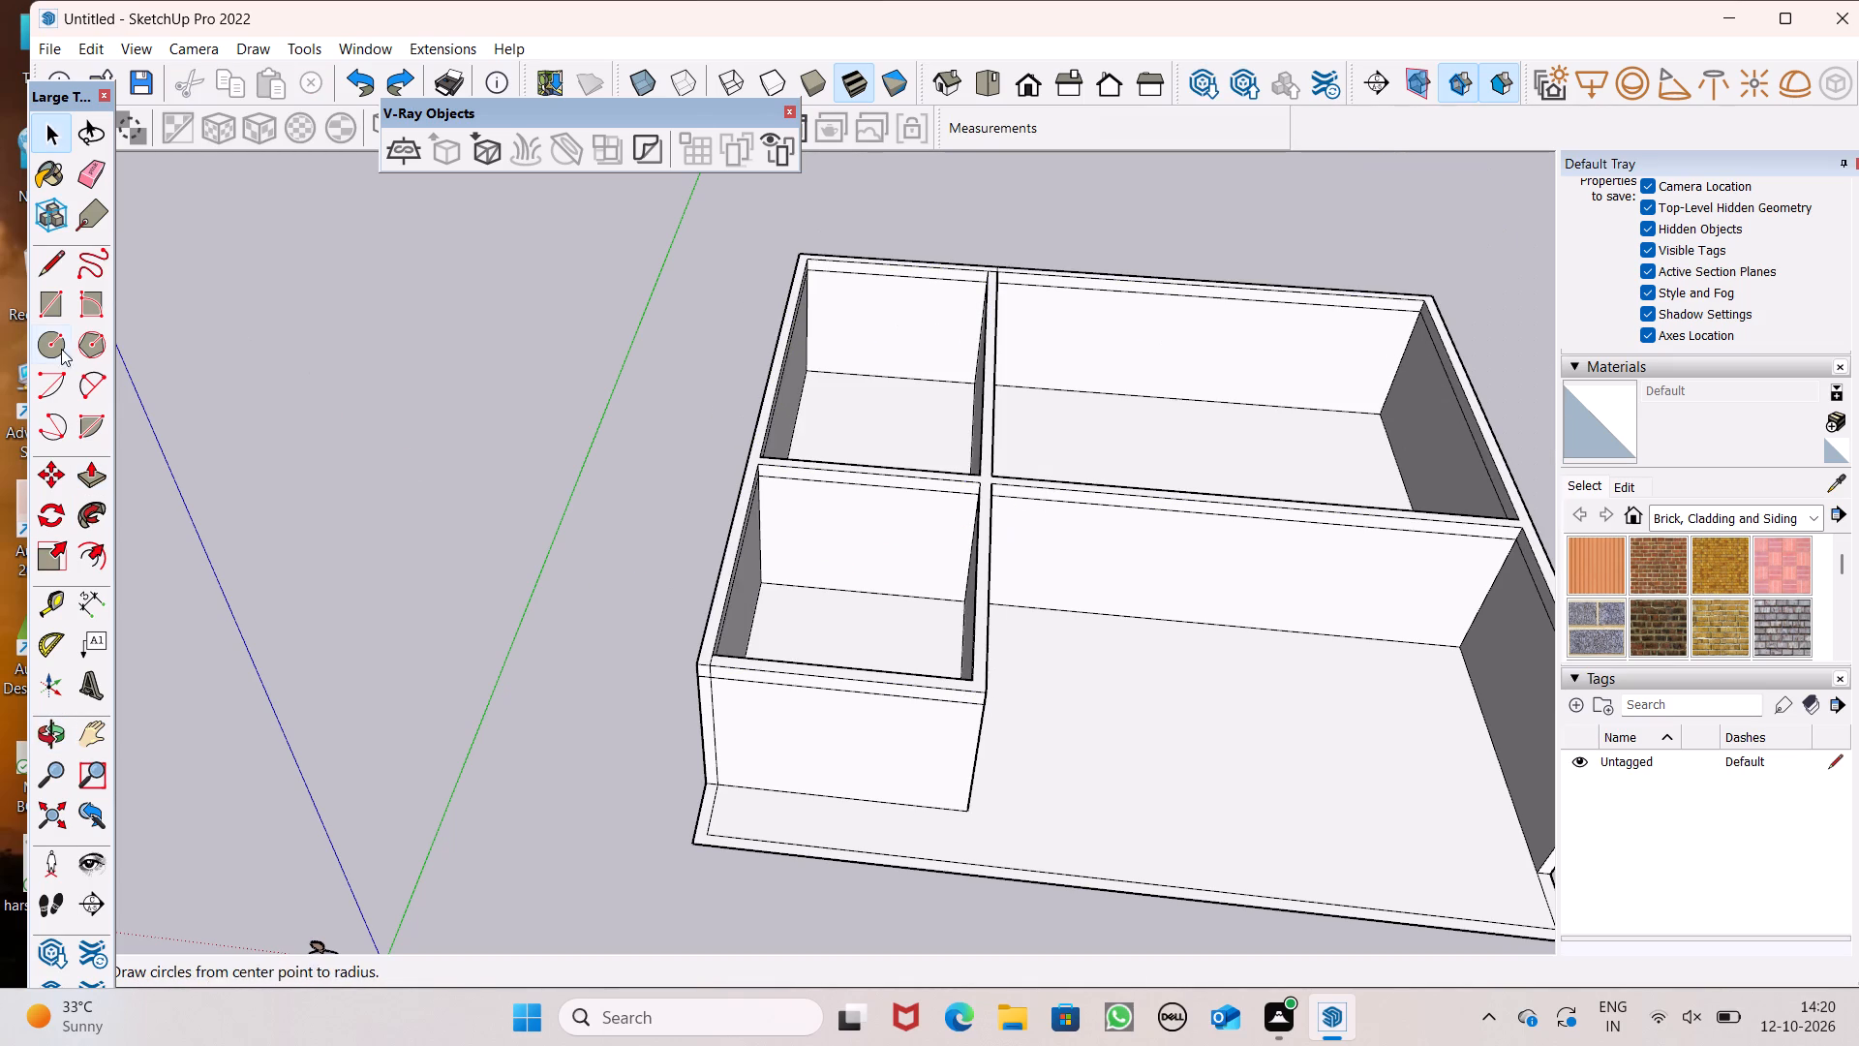
Pull the top face of the walls up by 10' above the 1' band for the next storey.
click(94, 477)
scroll(862, 627, up, 3)
drag(1004, 701, 1004, 692)
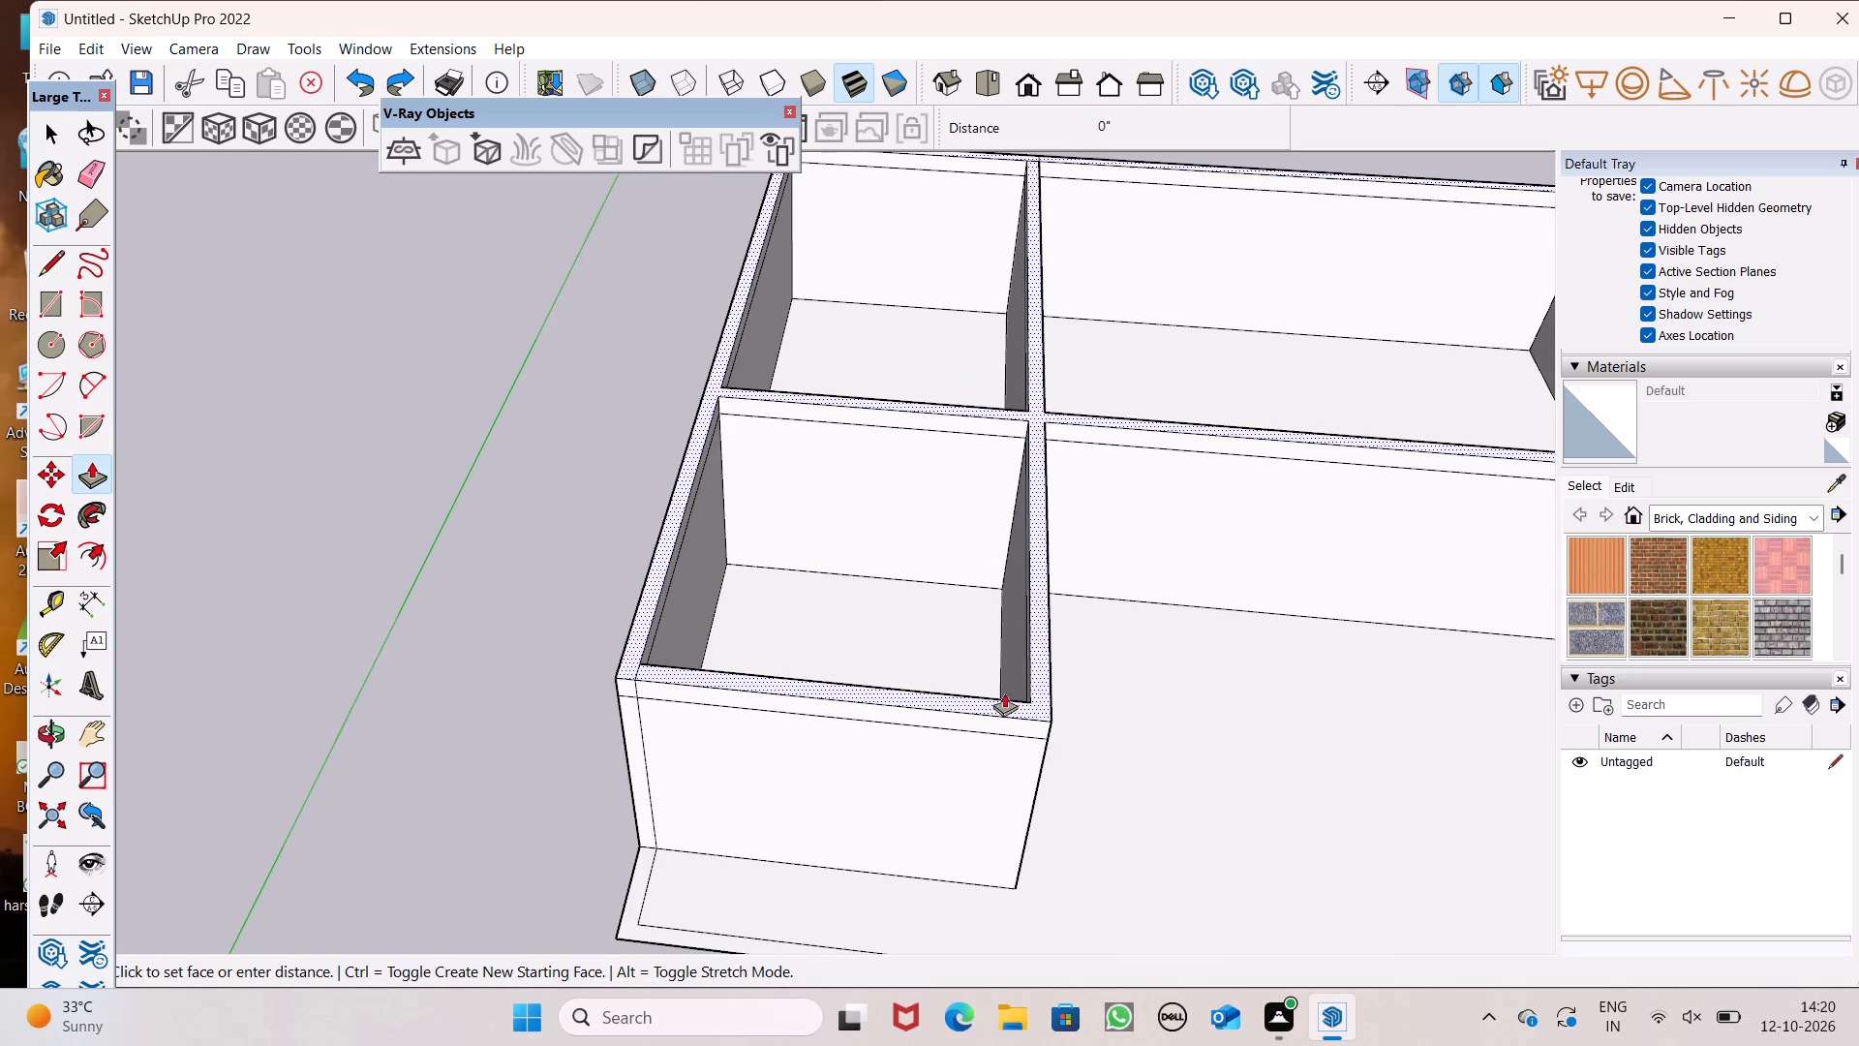
drag(1004, 692, 1011, 620)
key(1)
key(0)
key(apostrophe)
key(Return)
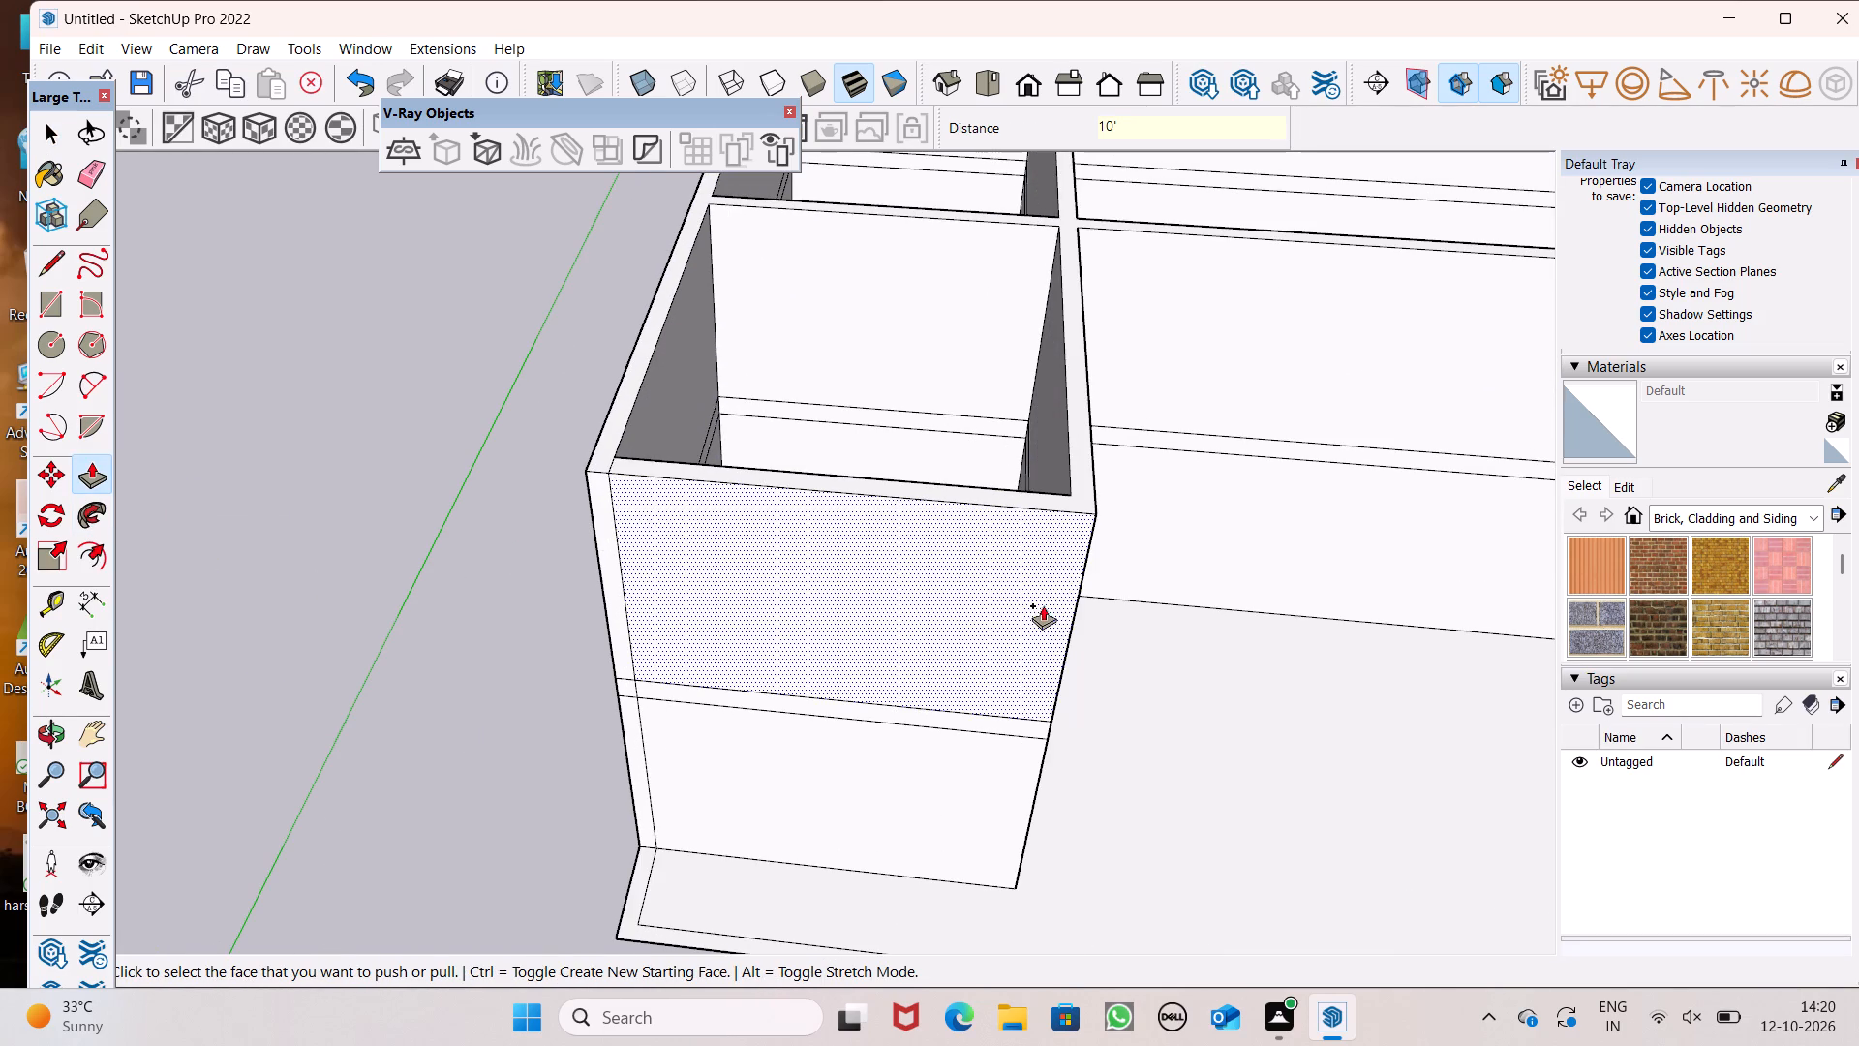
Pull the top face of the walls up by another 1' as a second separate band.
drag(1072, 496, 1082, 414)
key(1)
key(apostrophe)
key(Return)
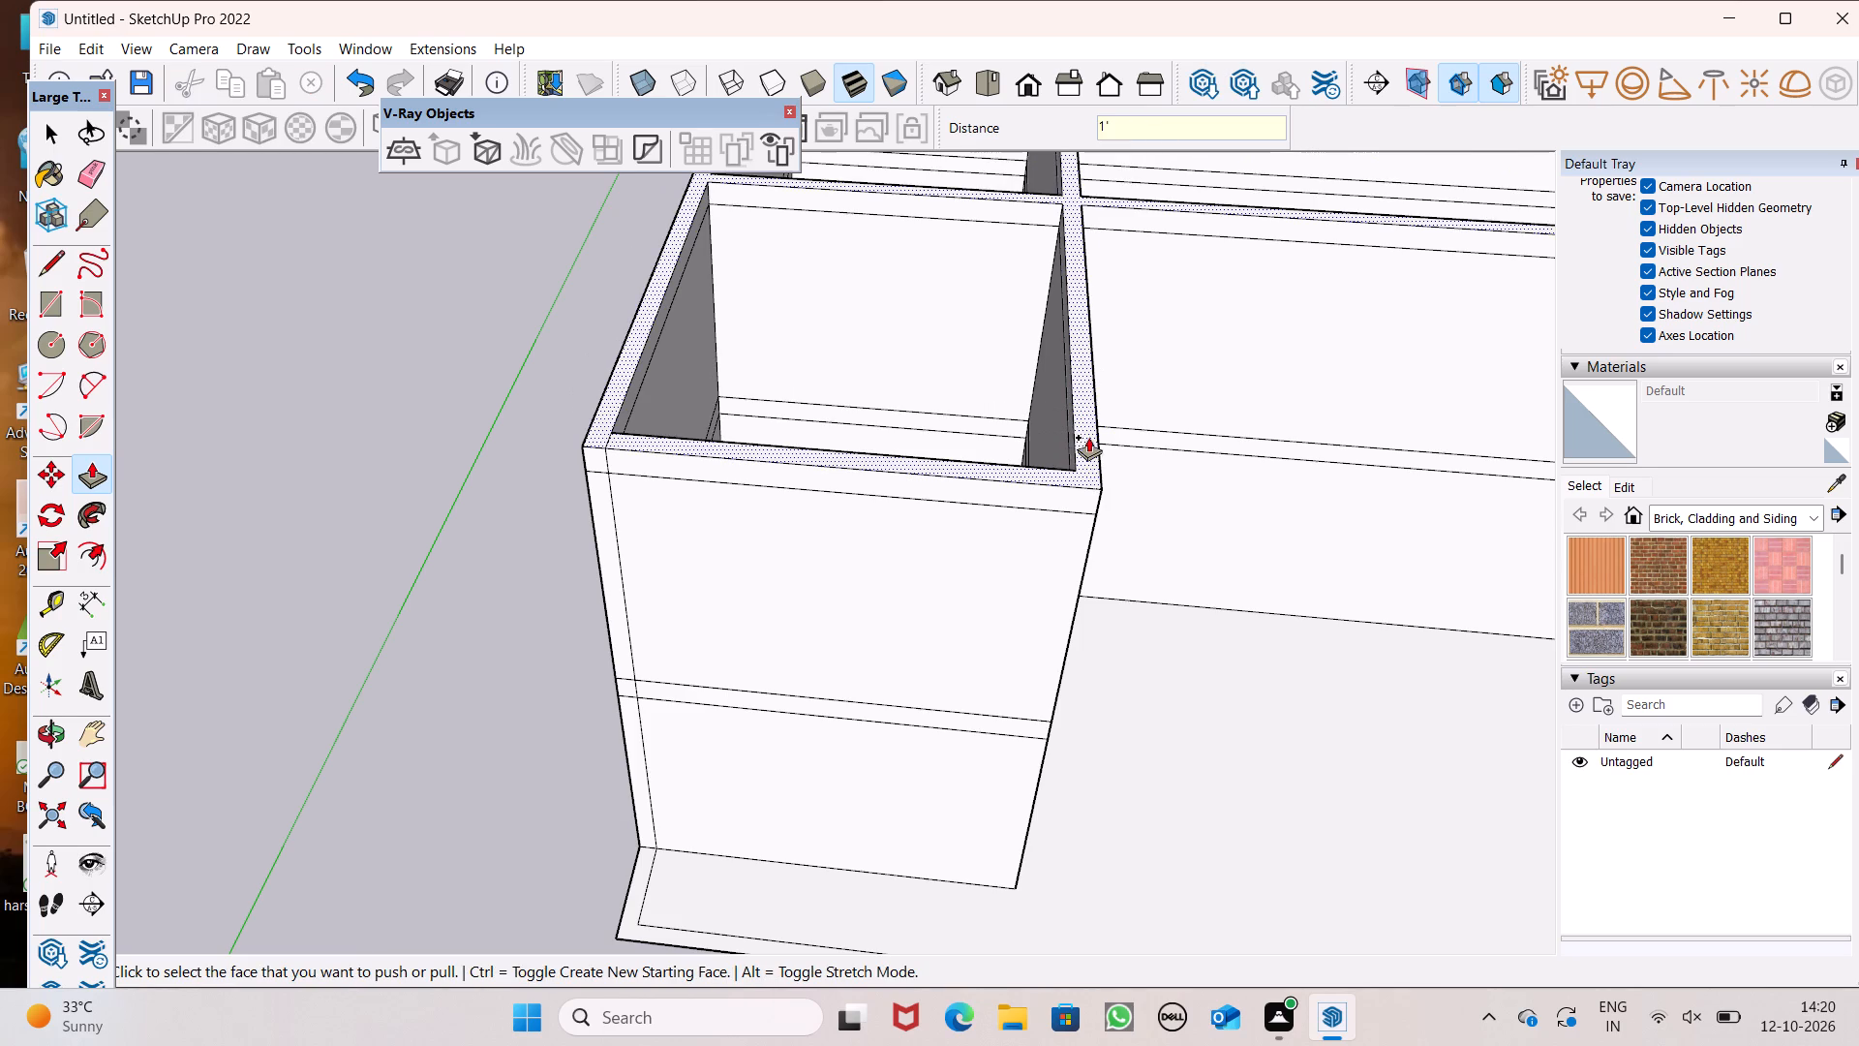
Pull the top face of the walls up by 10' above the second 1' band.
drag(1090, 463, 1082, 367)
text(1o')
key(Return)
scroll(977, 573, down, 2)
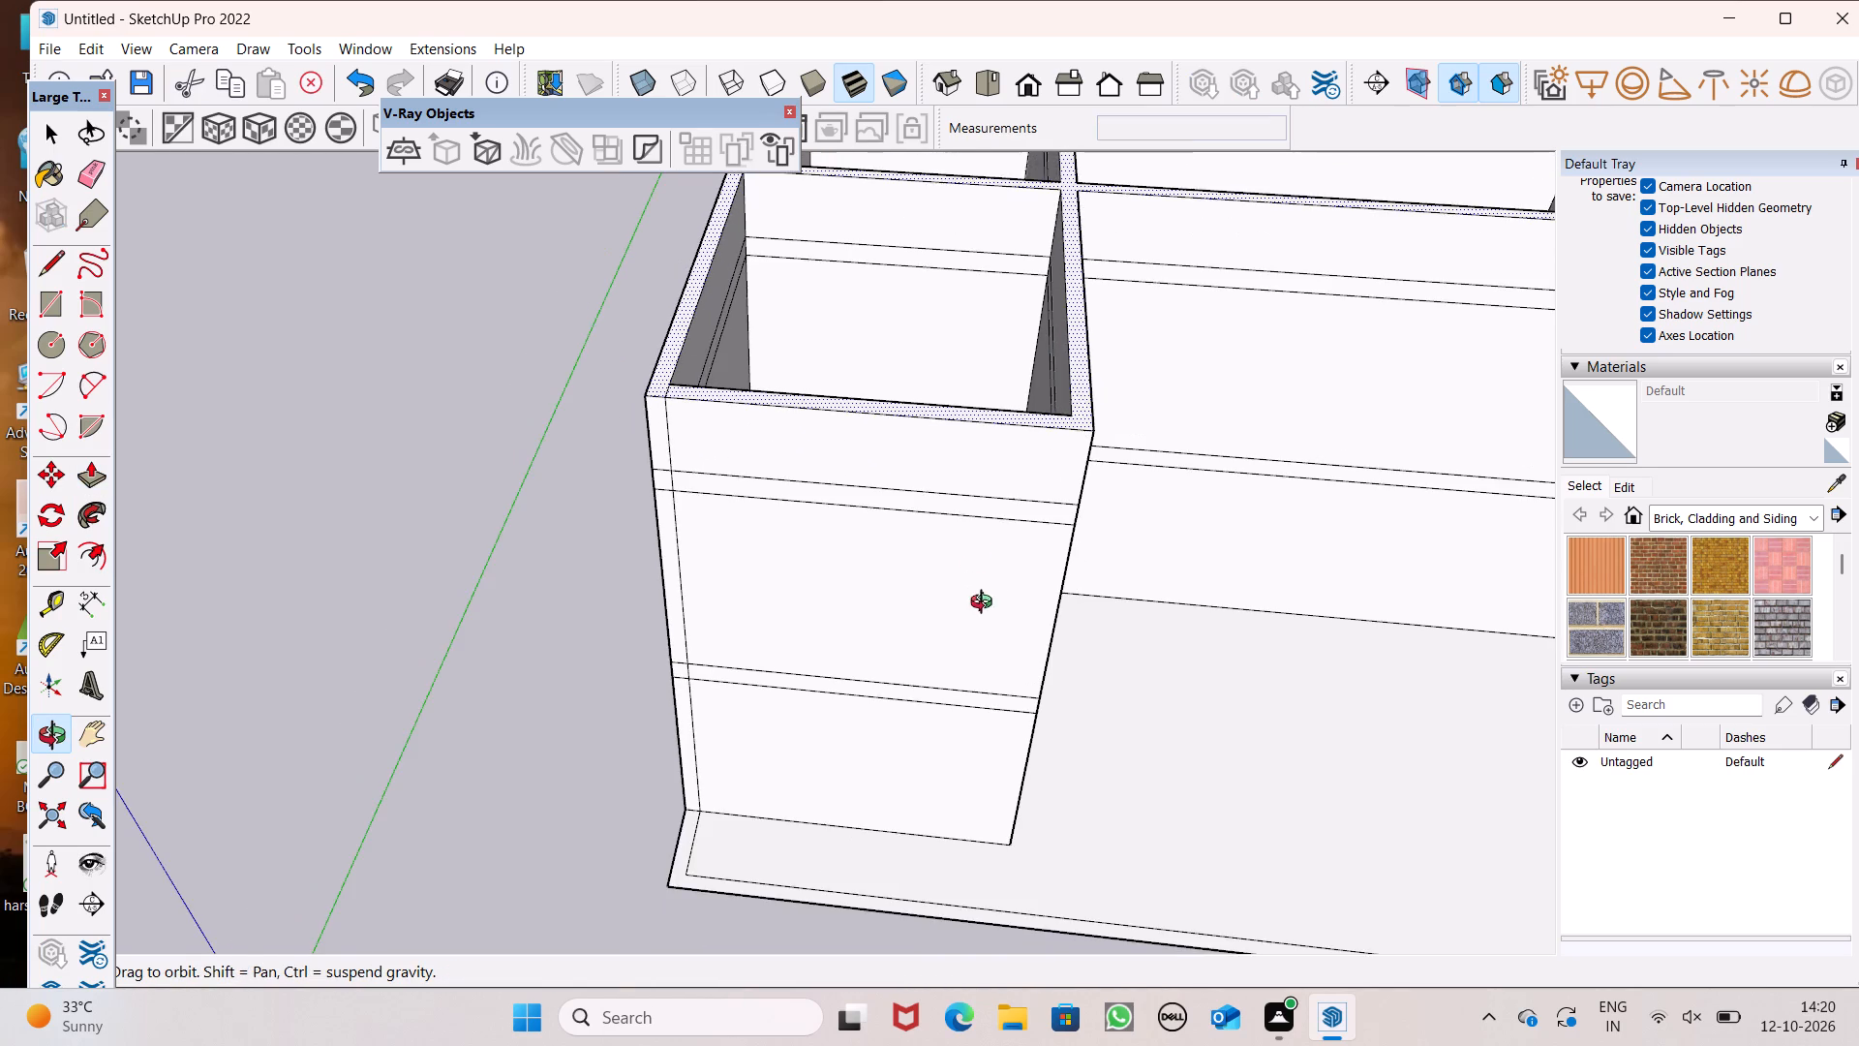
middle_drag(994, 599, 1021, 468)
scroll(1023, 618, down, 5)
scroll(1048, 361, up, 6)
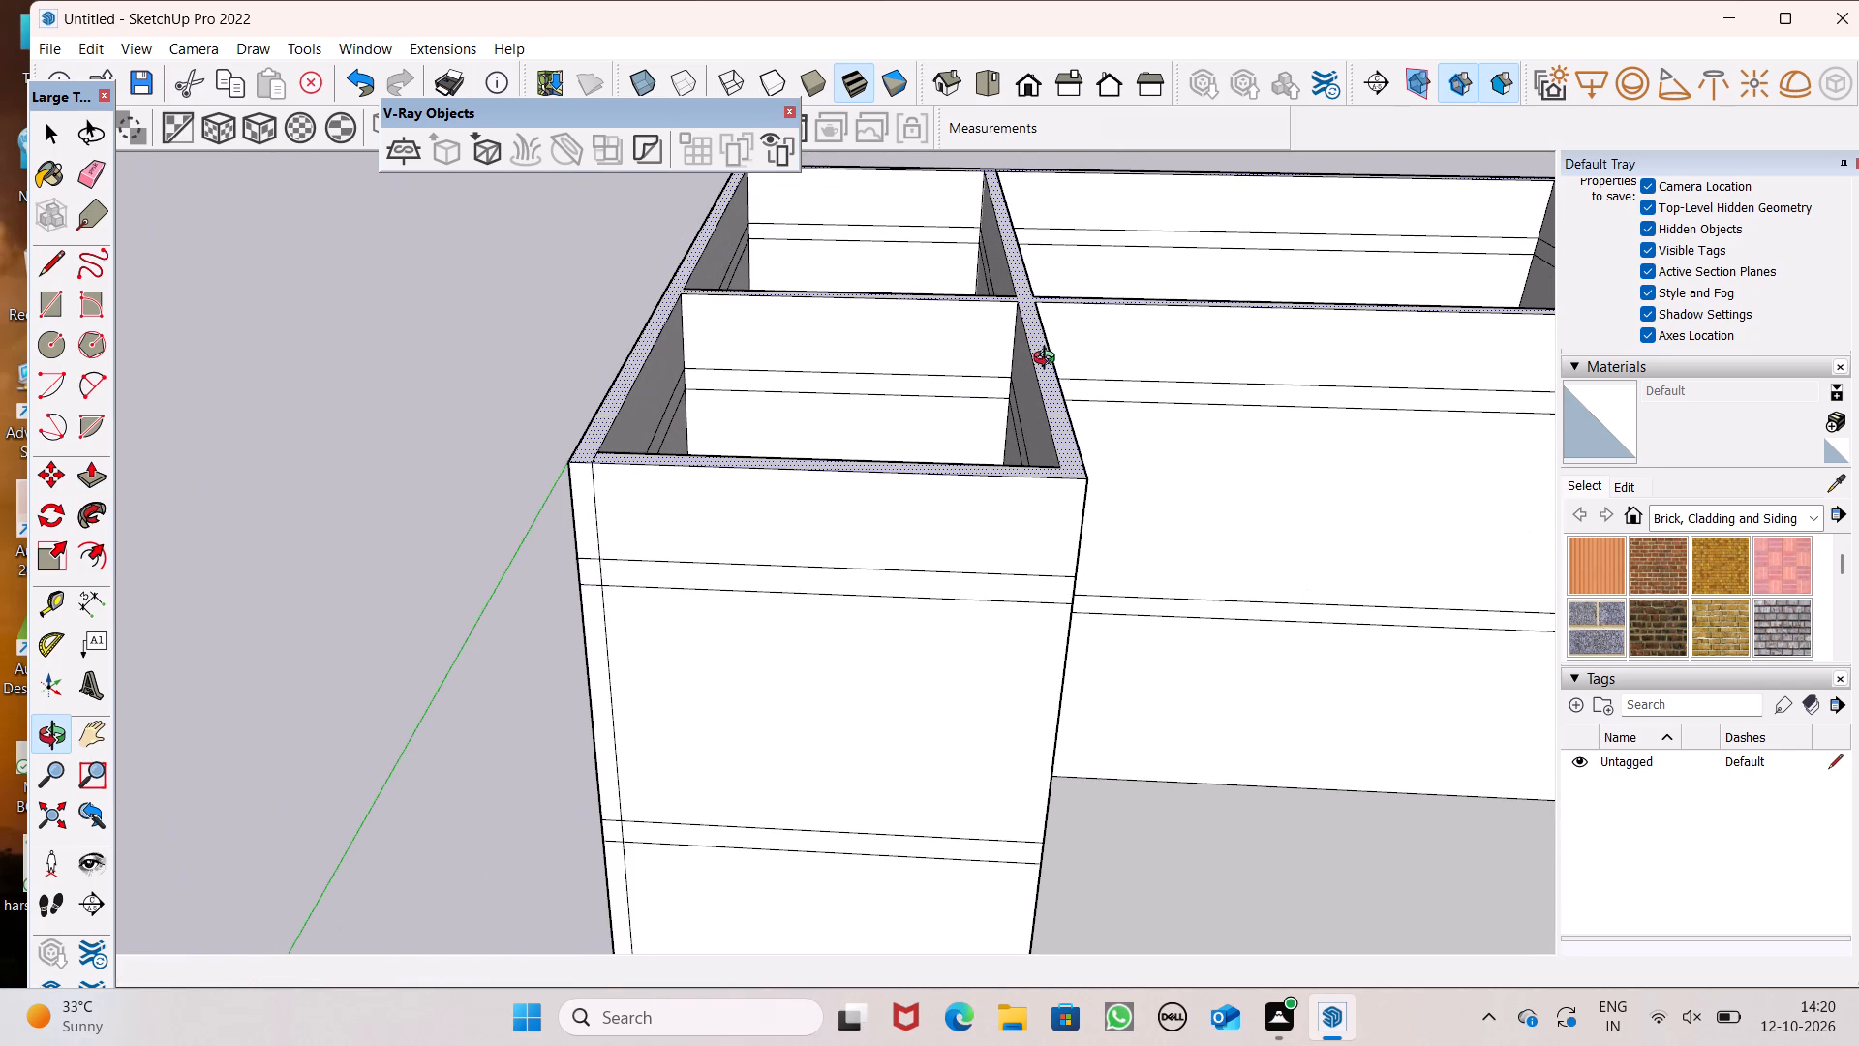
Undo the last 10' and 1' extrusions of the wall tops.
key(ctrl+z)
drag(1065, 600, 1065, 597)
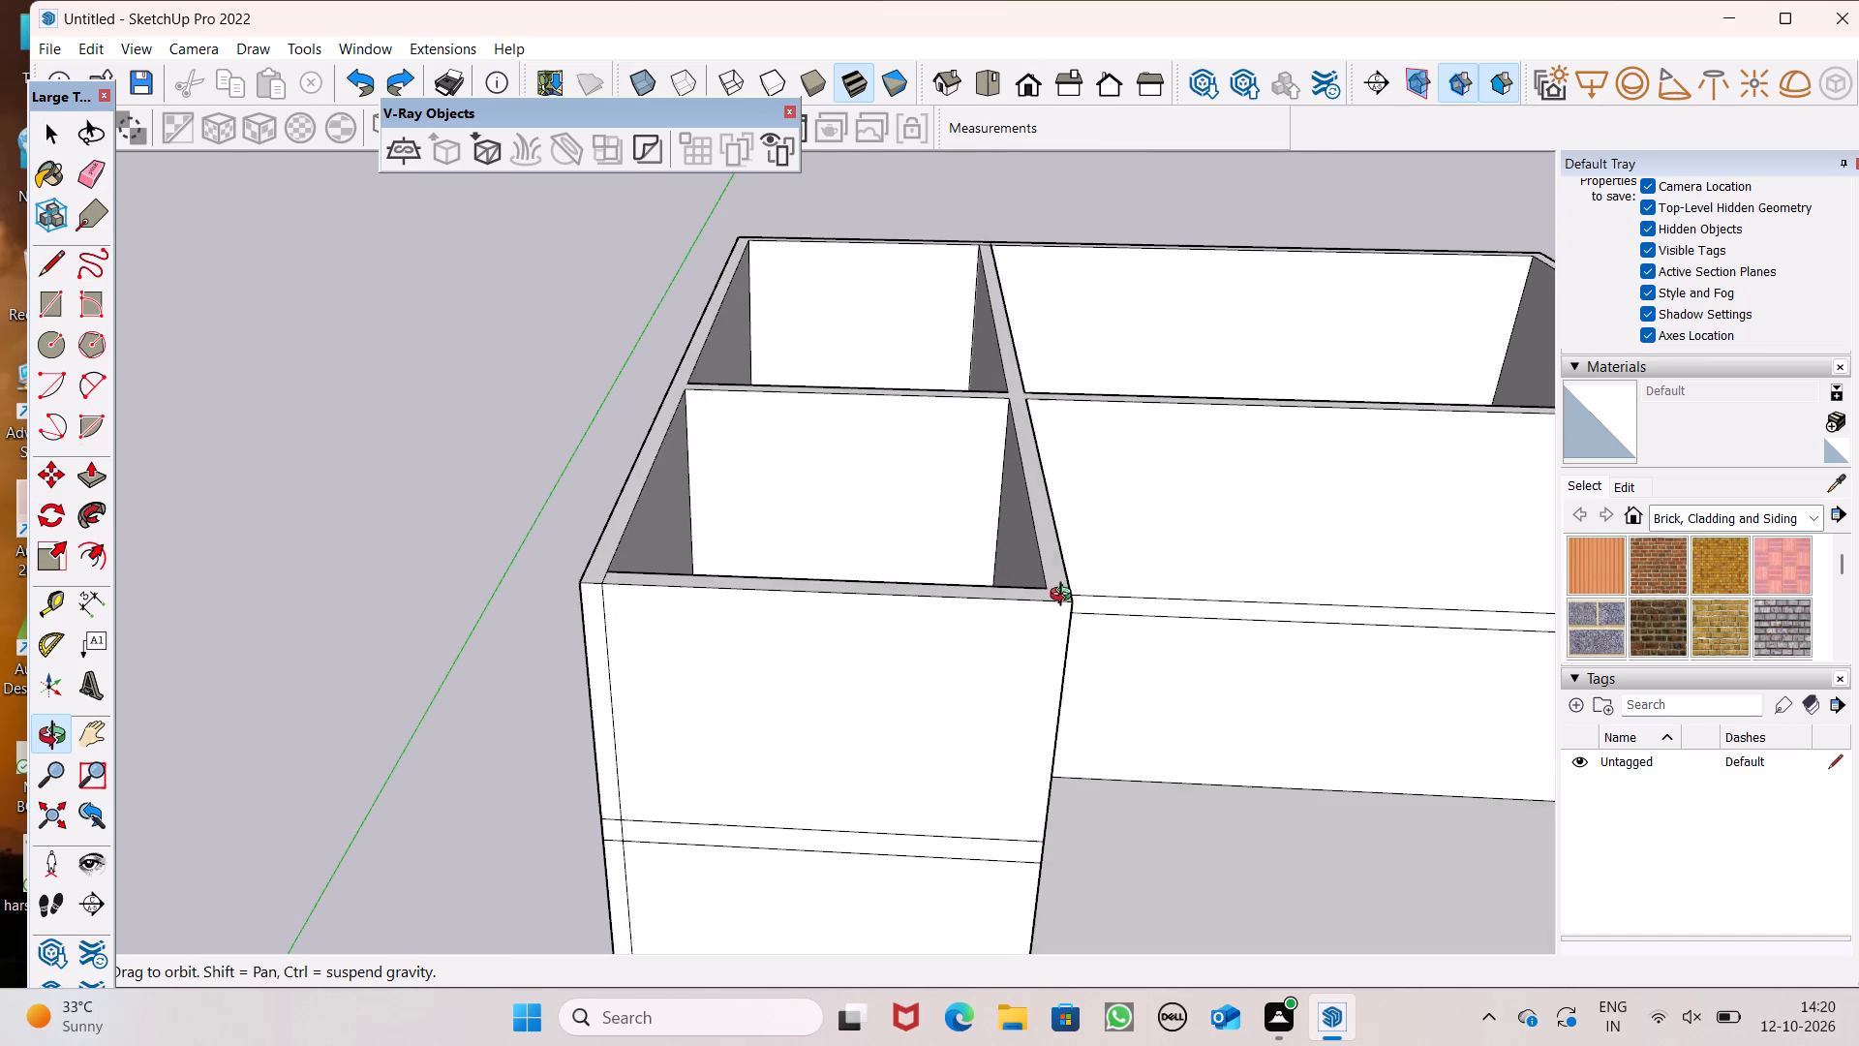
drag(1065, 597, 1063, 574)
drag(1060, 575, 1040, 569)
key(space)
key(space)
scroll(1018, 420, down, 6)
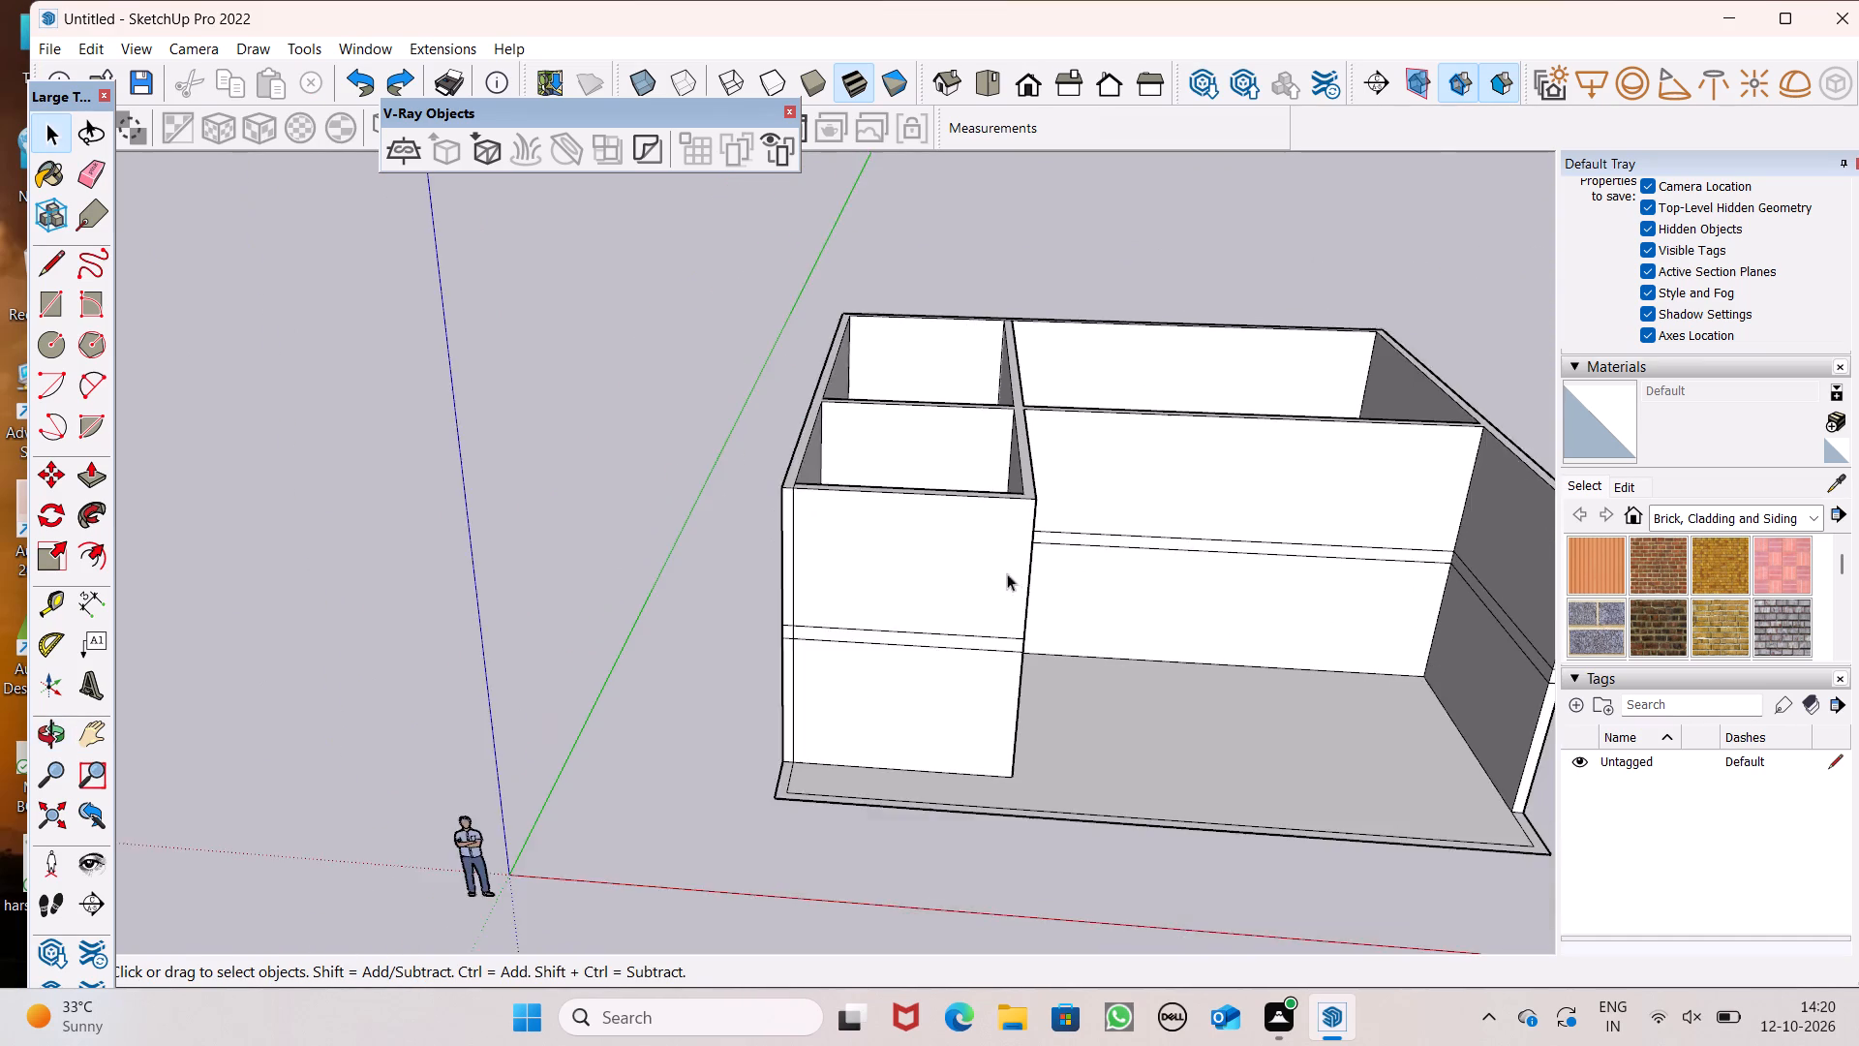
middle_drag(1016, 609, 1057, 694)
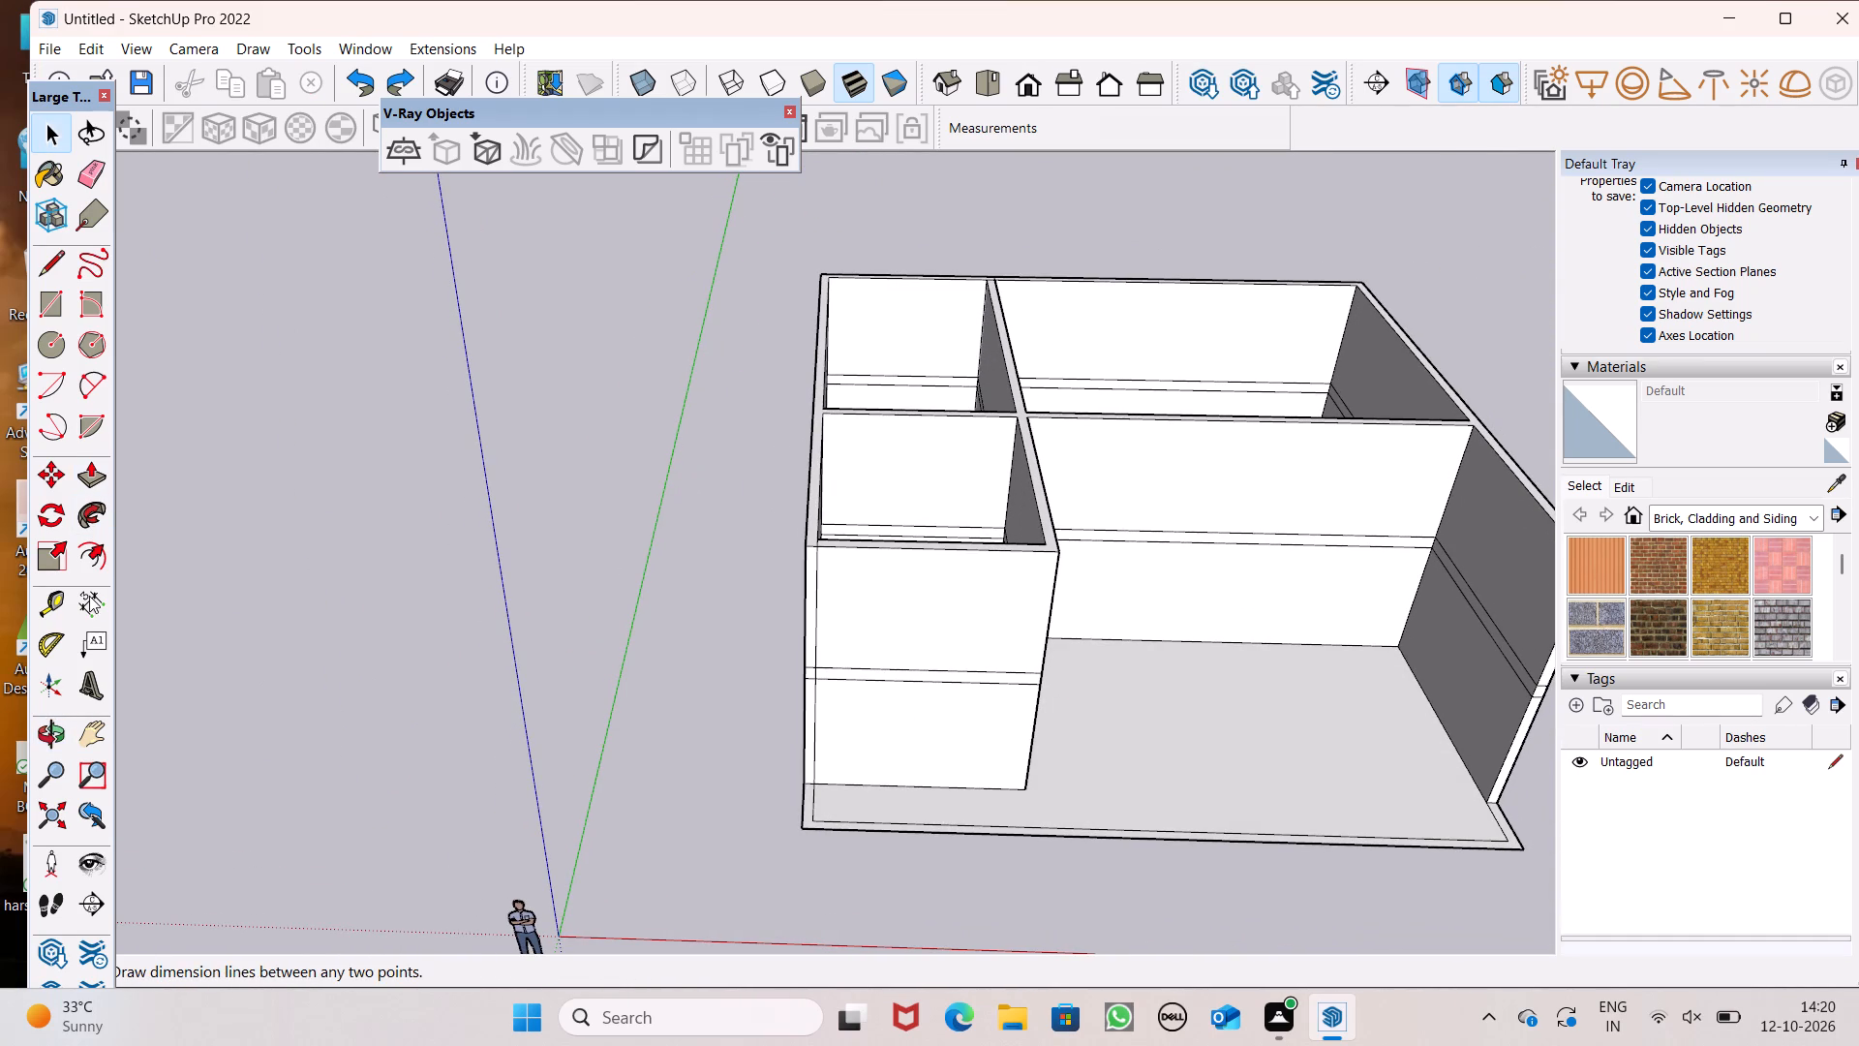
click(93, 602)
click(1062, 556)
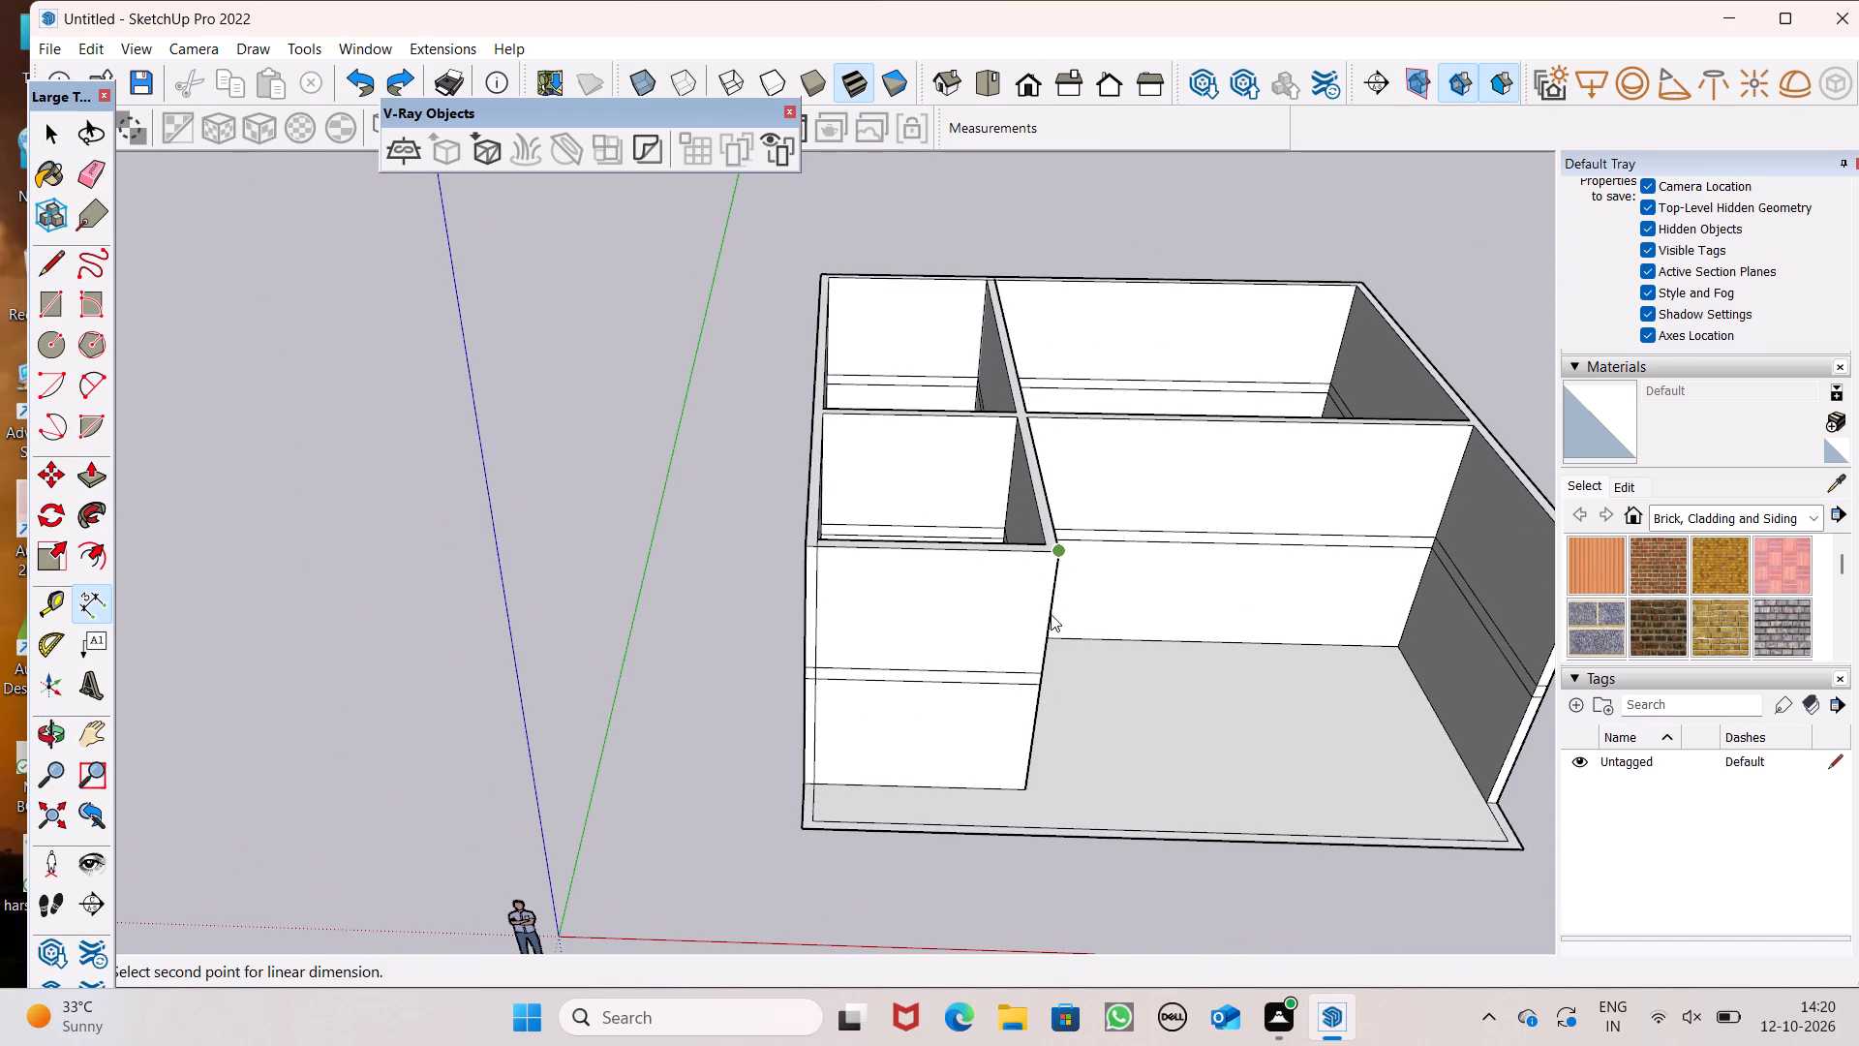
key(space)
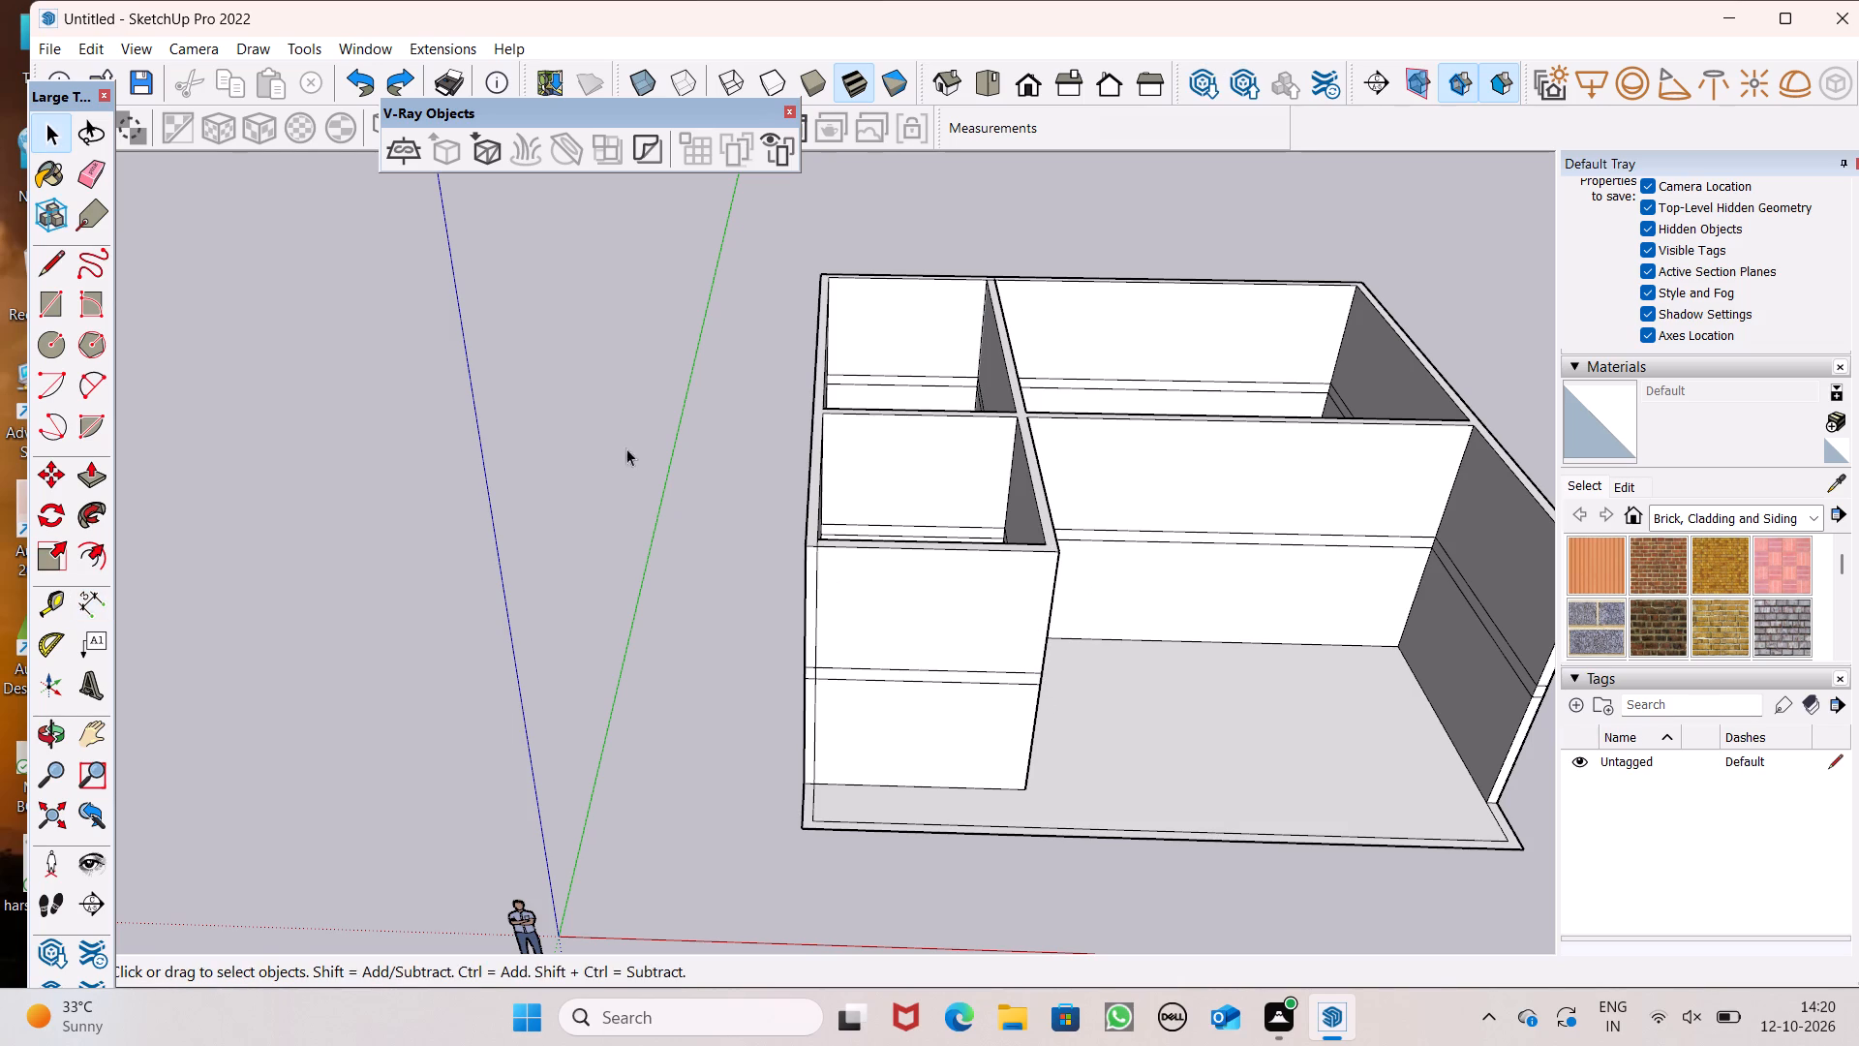
Pull the top face of the walls up by 1' as a second band, creating a new starting face.
click(78, 467)
scroll(890, 501, up, 3)
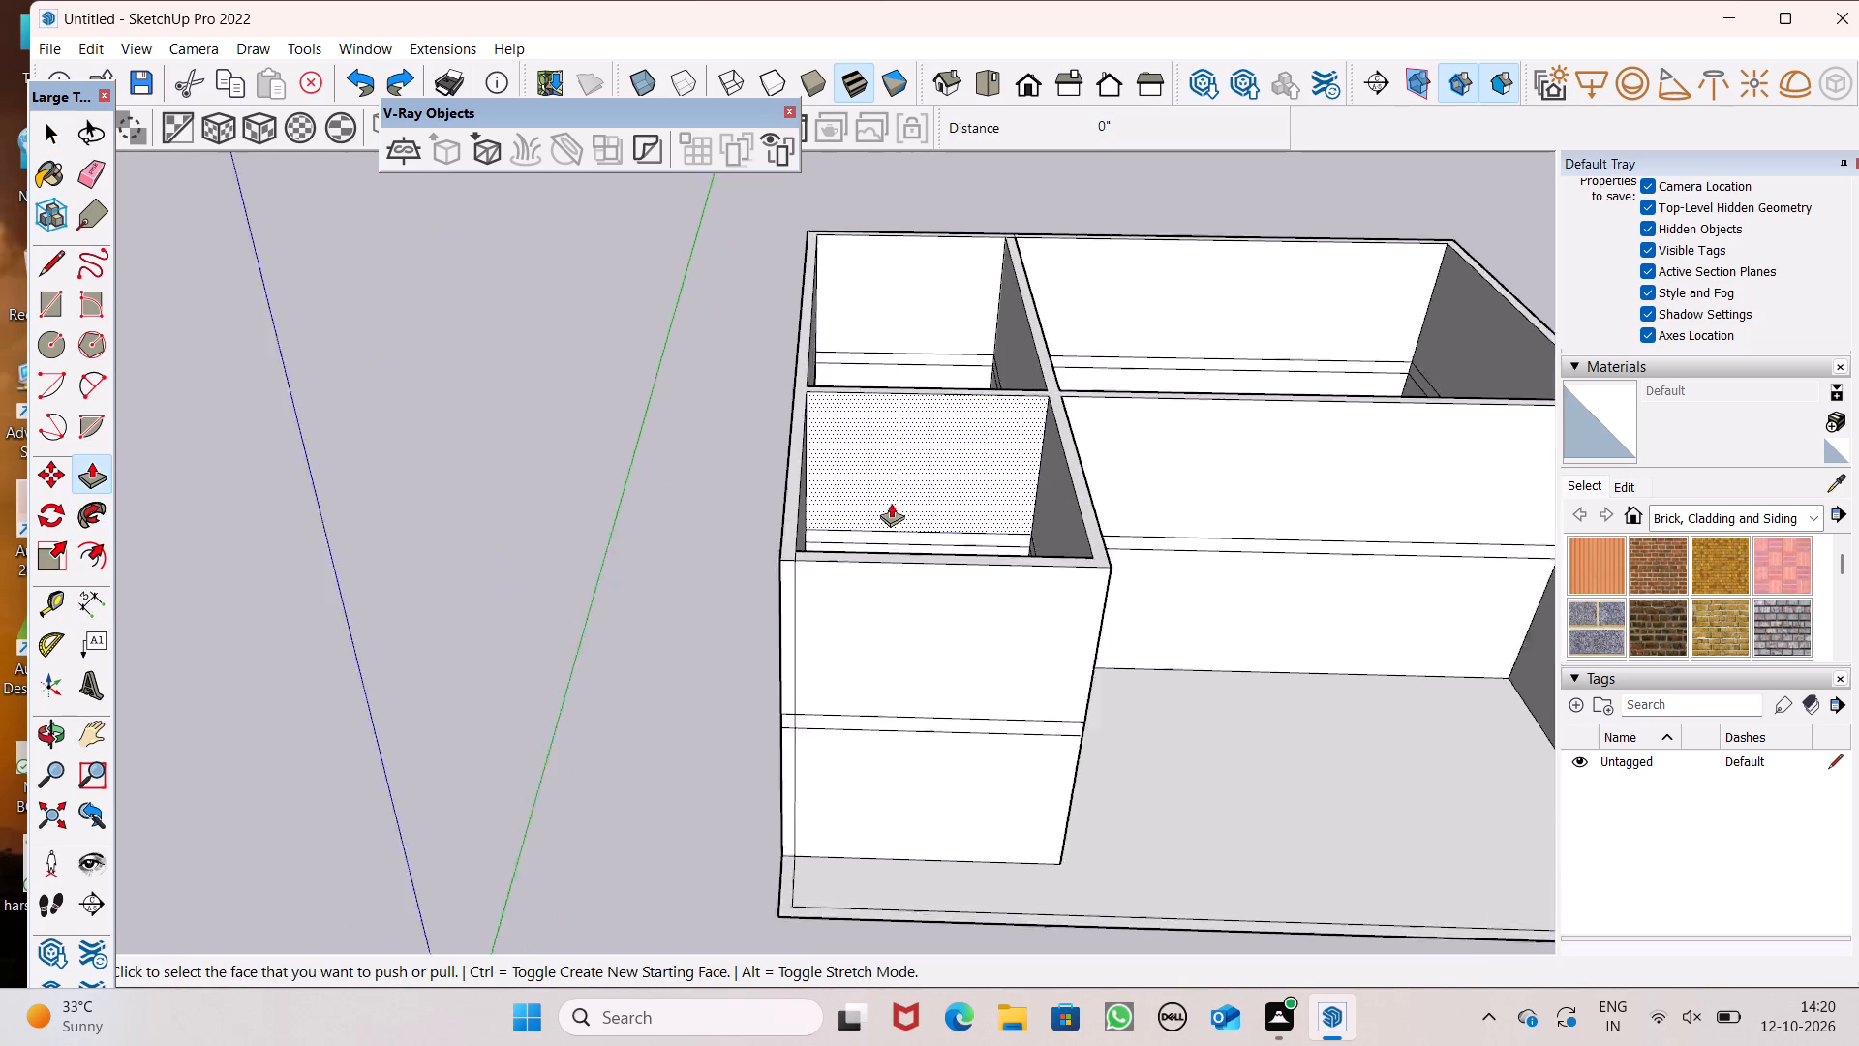
scroll(891, 503, up, 2)
drag(760, 577, 768, 525)
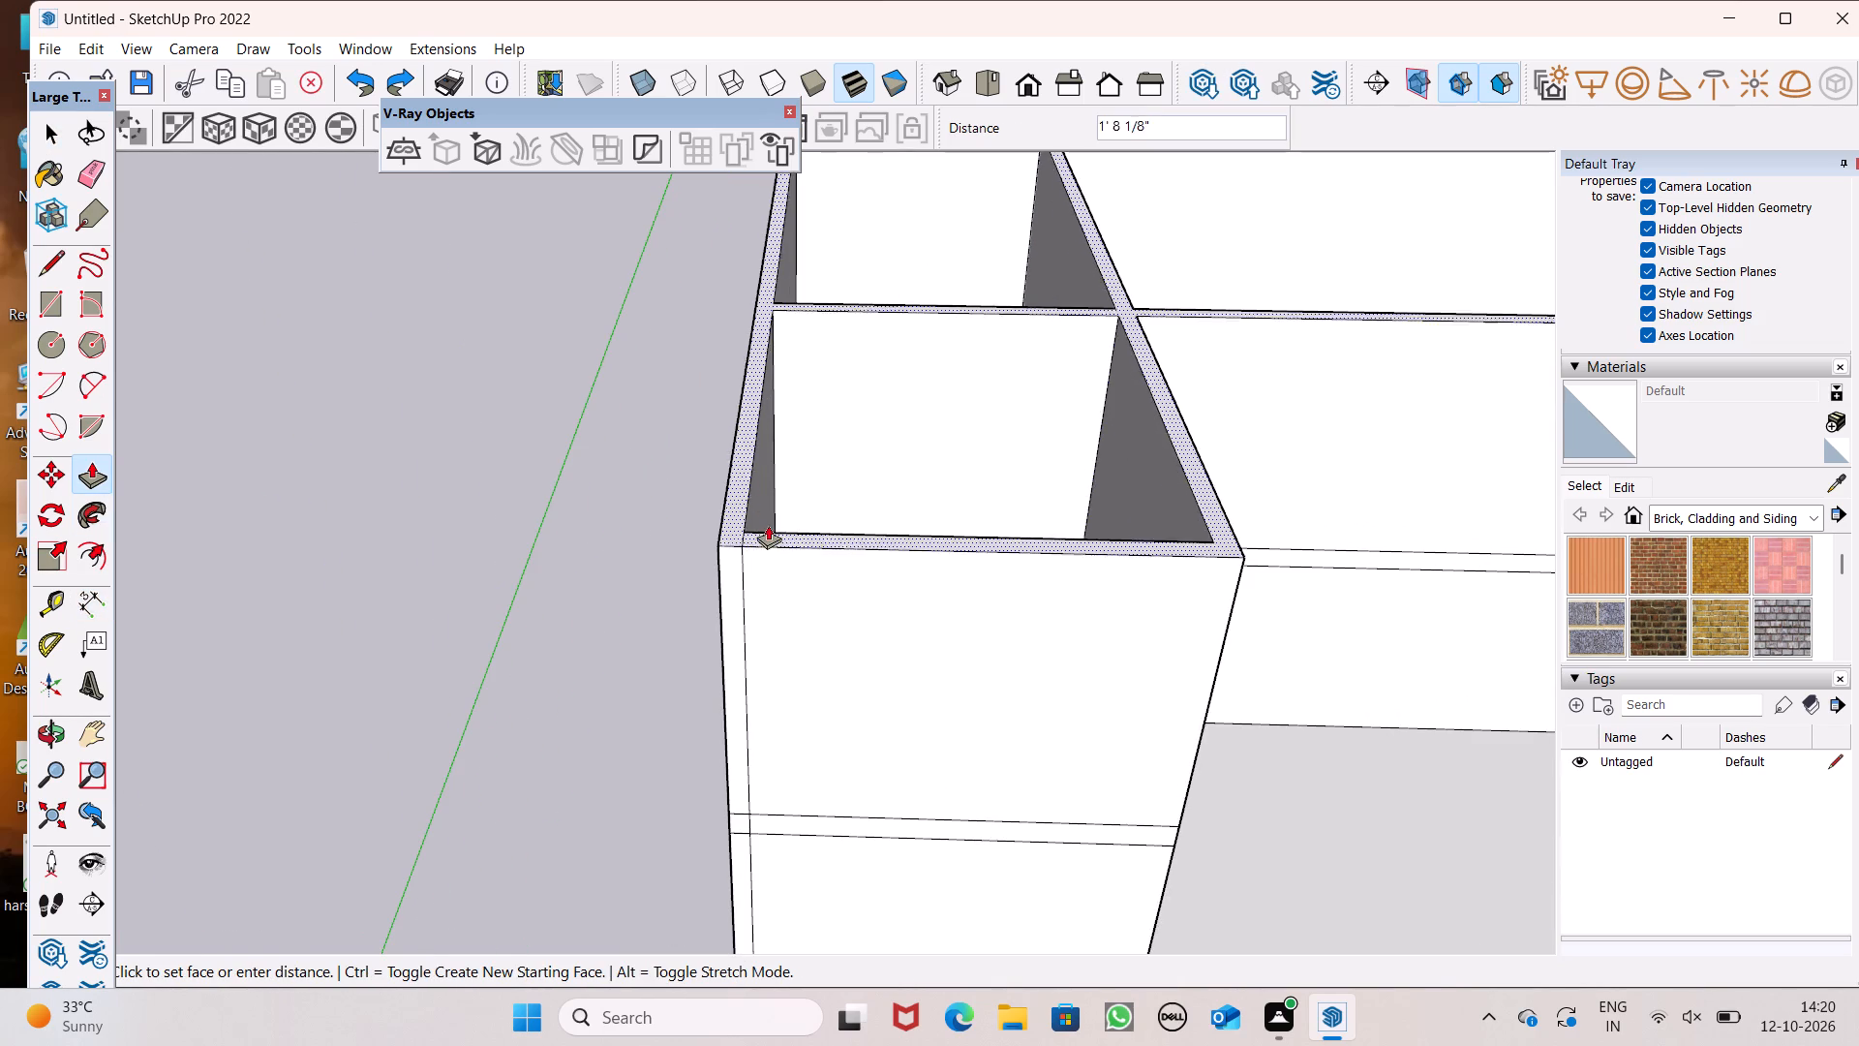
drag(768, 525, 769, 515)
text(1')
key(Return)
Pull the top face of the walls up by a further 10' above the second 1' band.
drag(773, 554, 776, 509)
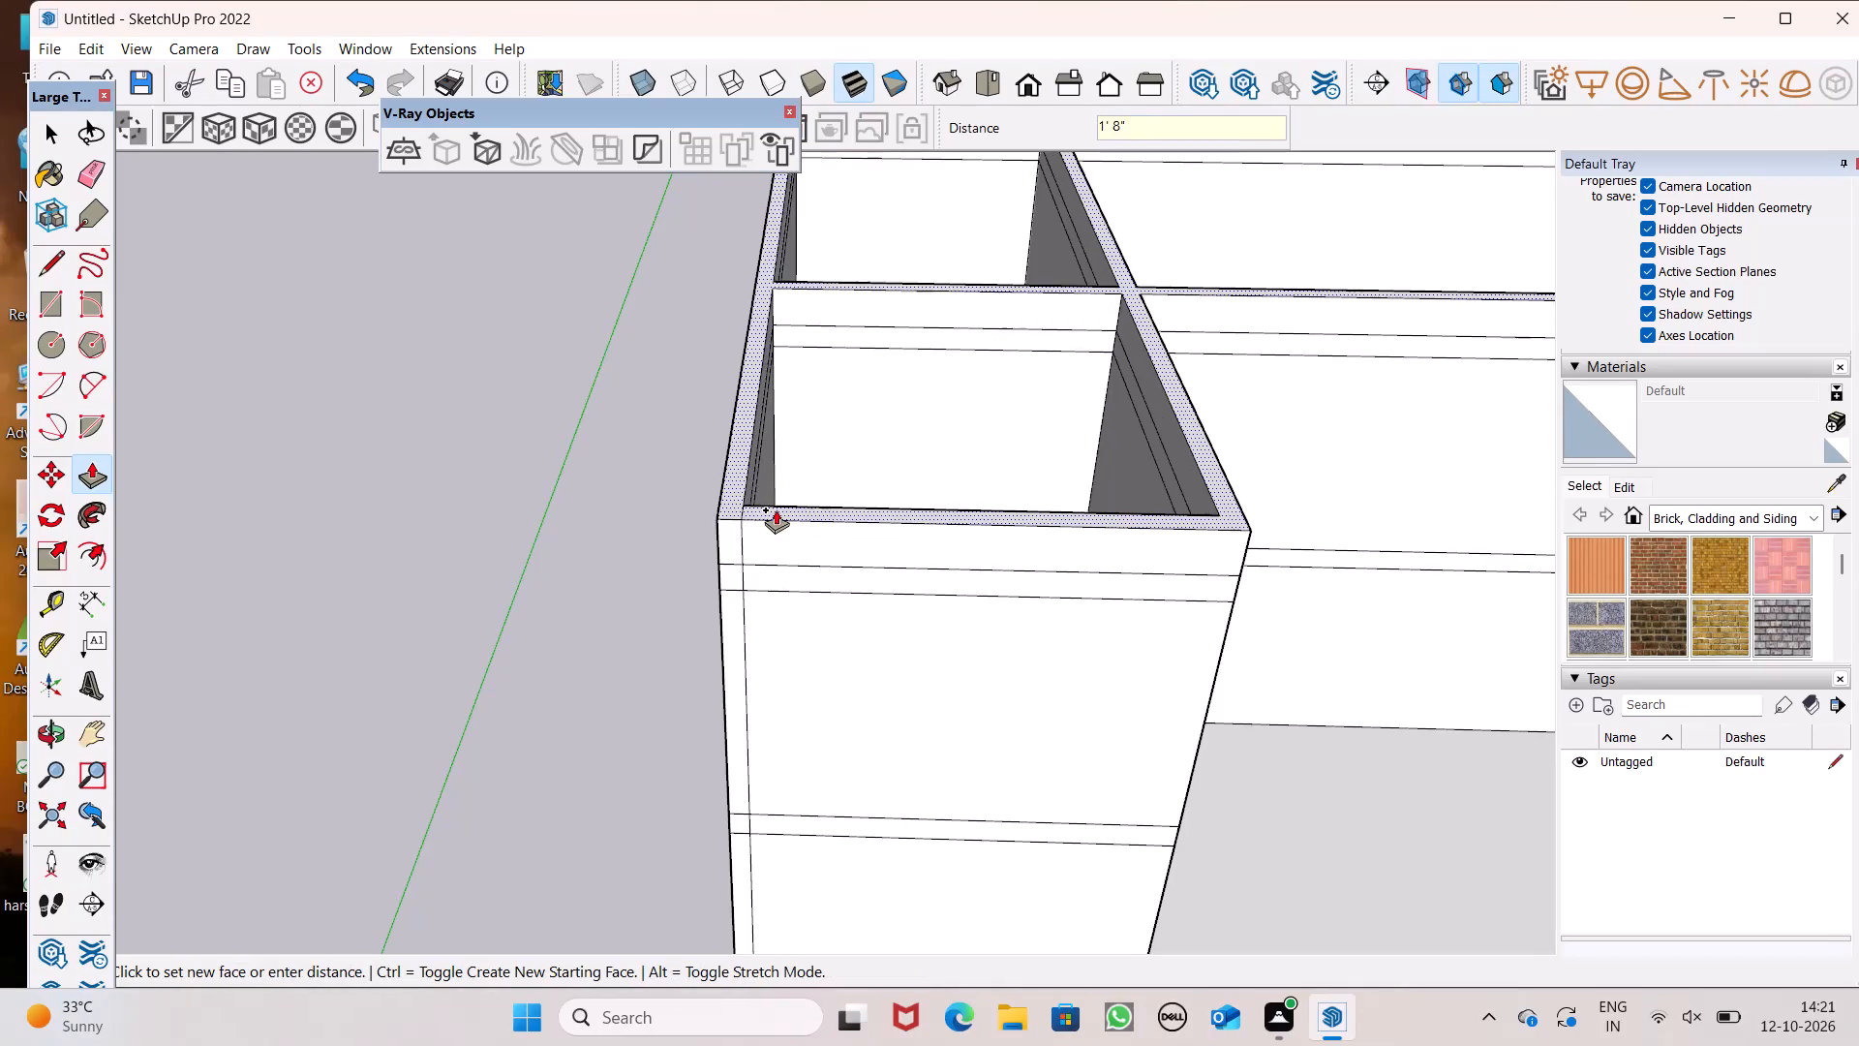
drag(776, 509, 777, 439)
text(10')
key(Return)
Examine the stacked storeys and the two 1' bands from the front and from above.
scroll(782, 463, down, 5)
scroll(867, 430, down, 4)
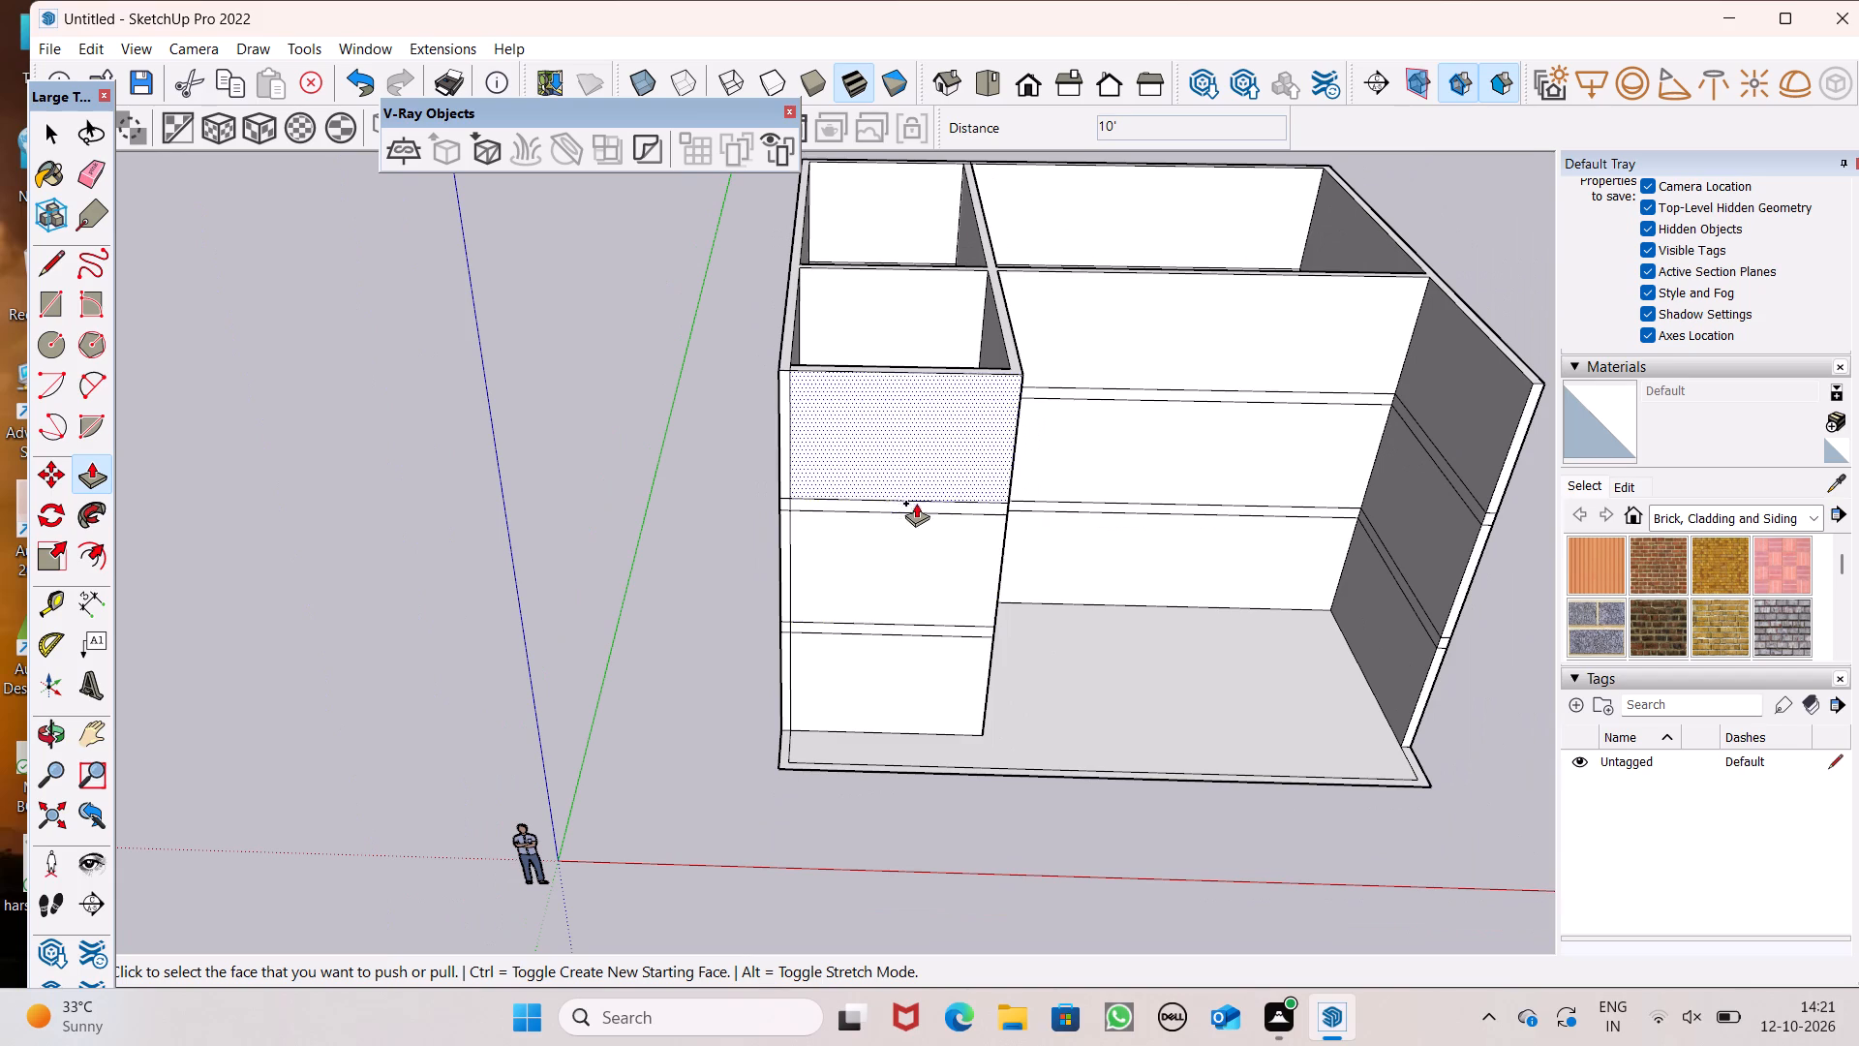
scroll(959, 519, down, 3)
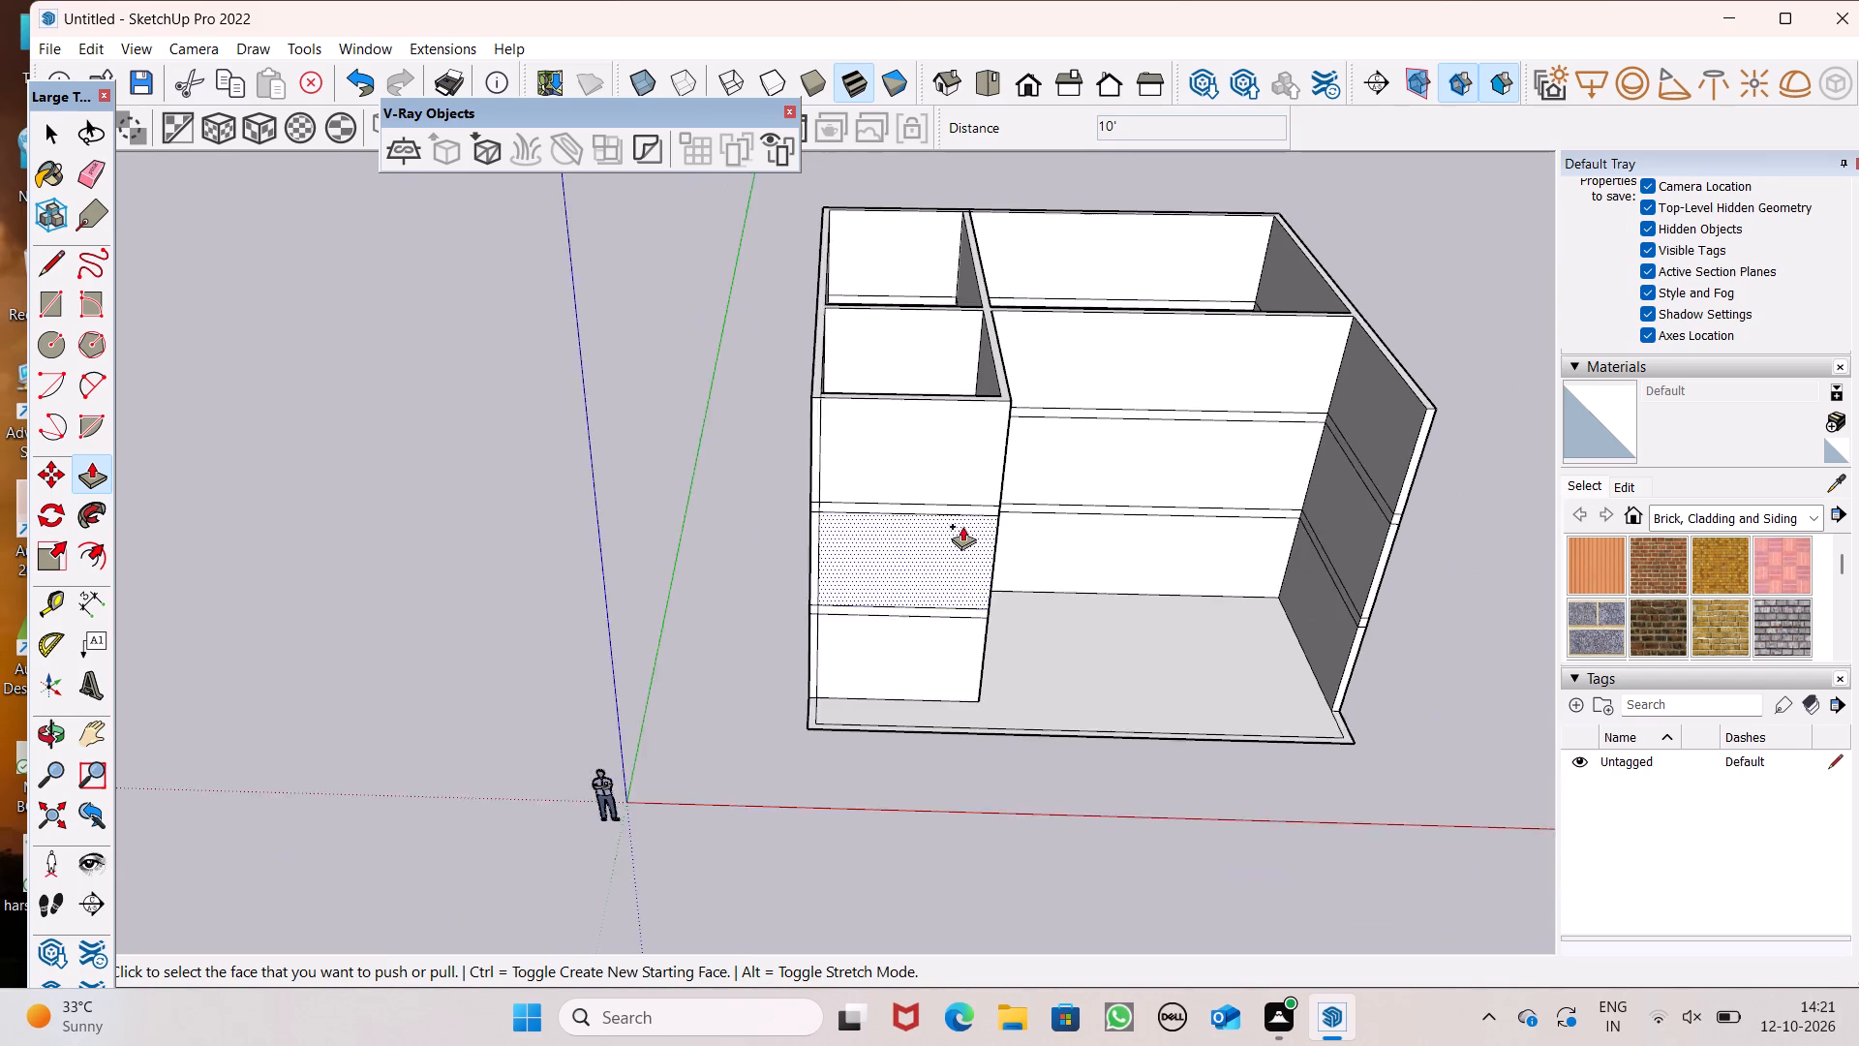
middle_drag(1166, 620, 1130, 439)
scroll(1130, 439, up, 1)
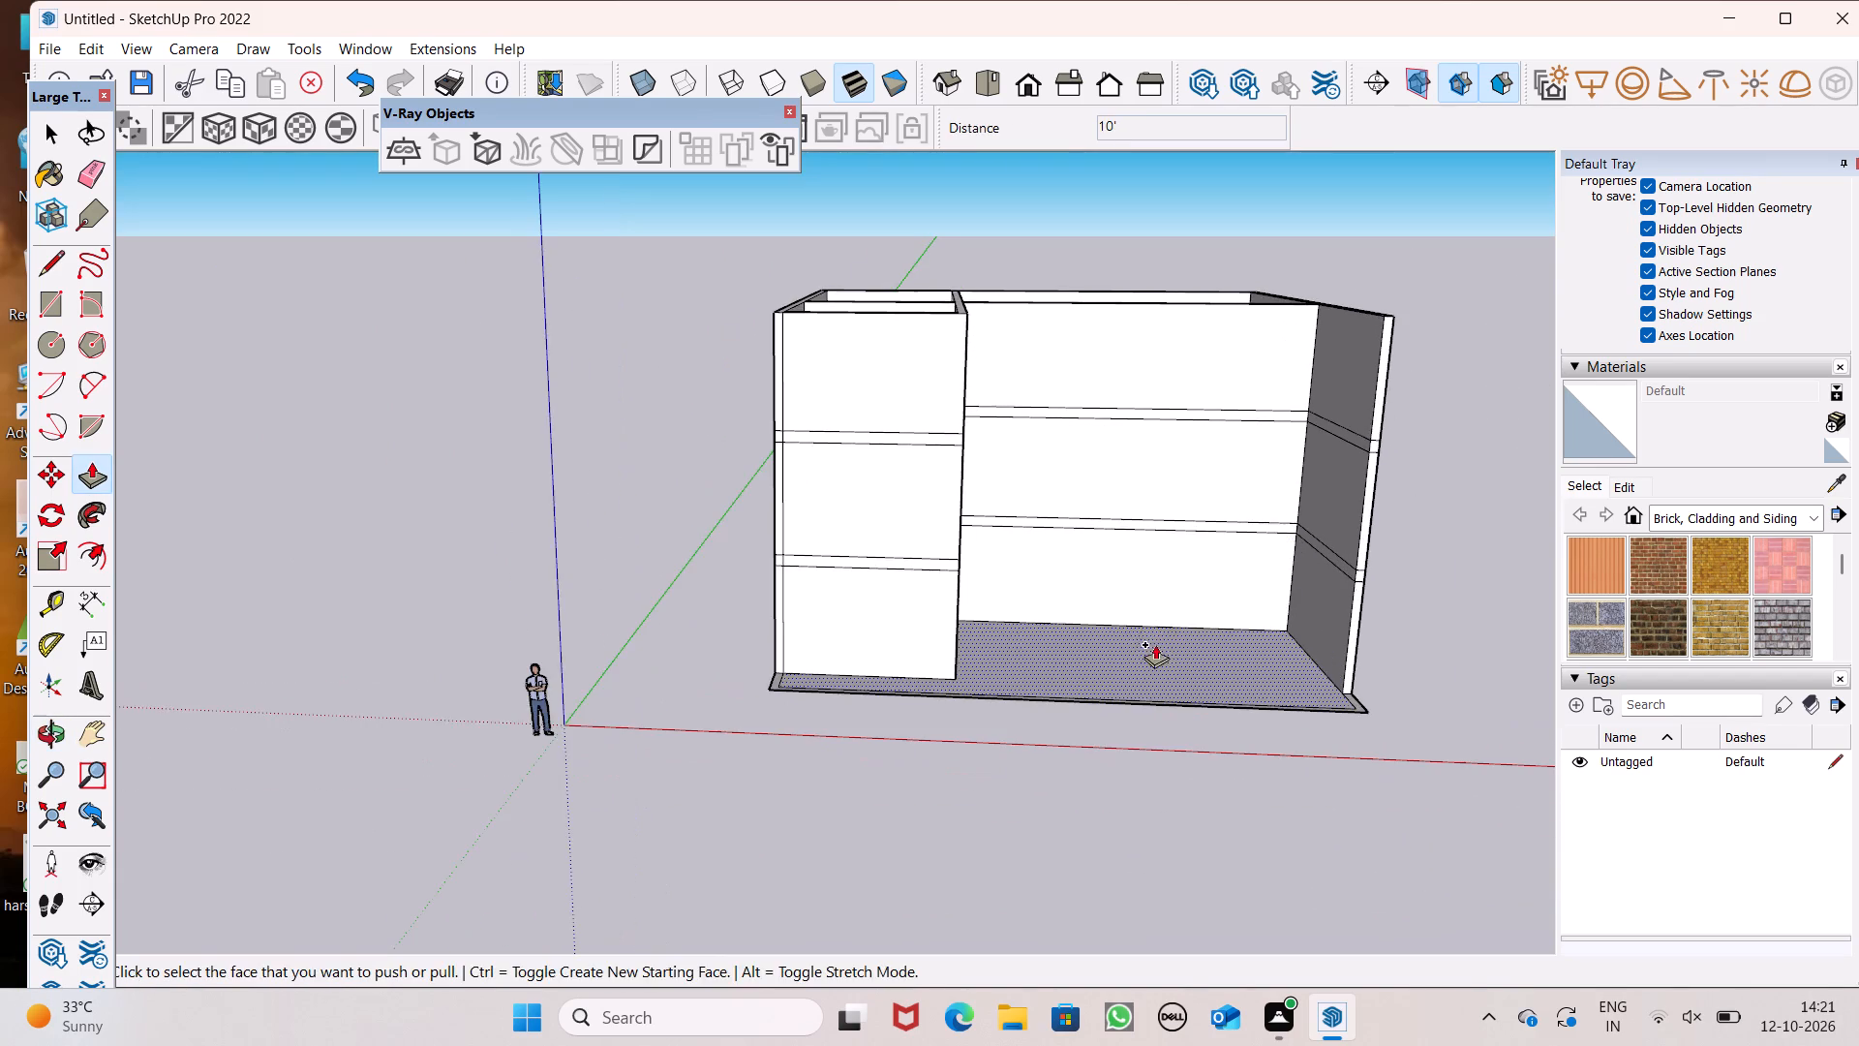
middle_drag(1154, 644, 1157, 626)
scroll(1154, 639, up, 1)
middle_drag(1151, 626, 1143, 645)
scroll(1153, 432, down, 2)
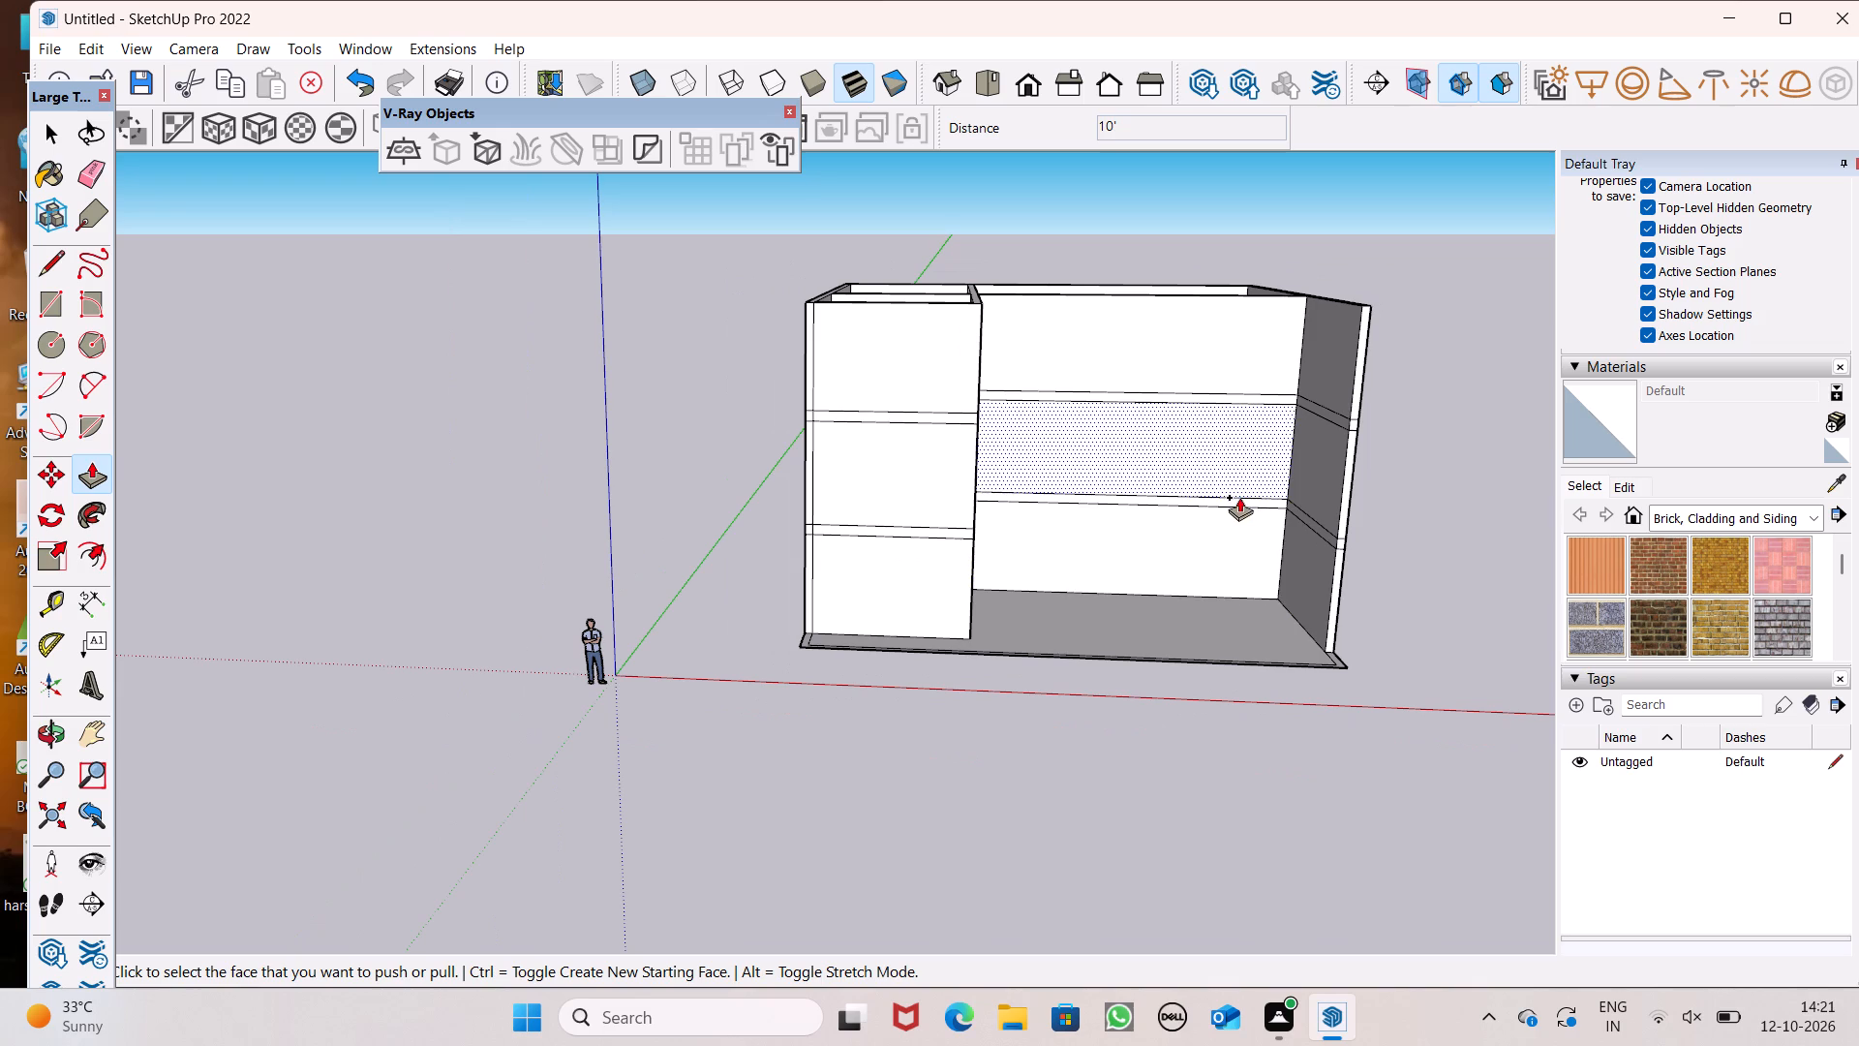
scroll(1252, 534, down, 3)
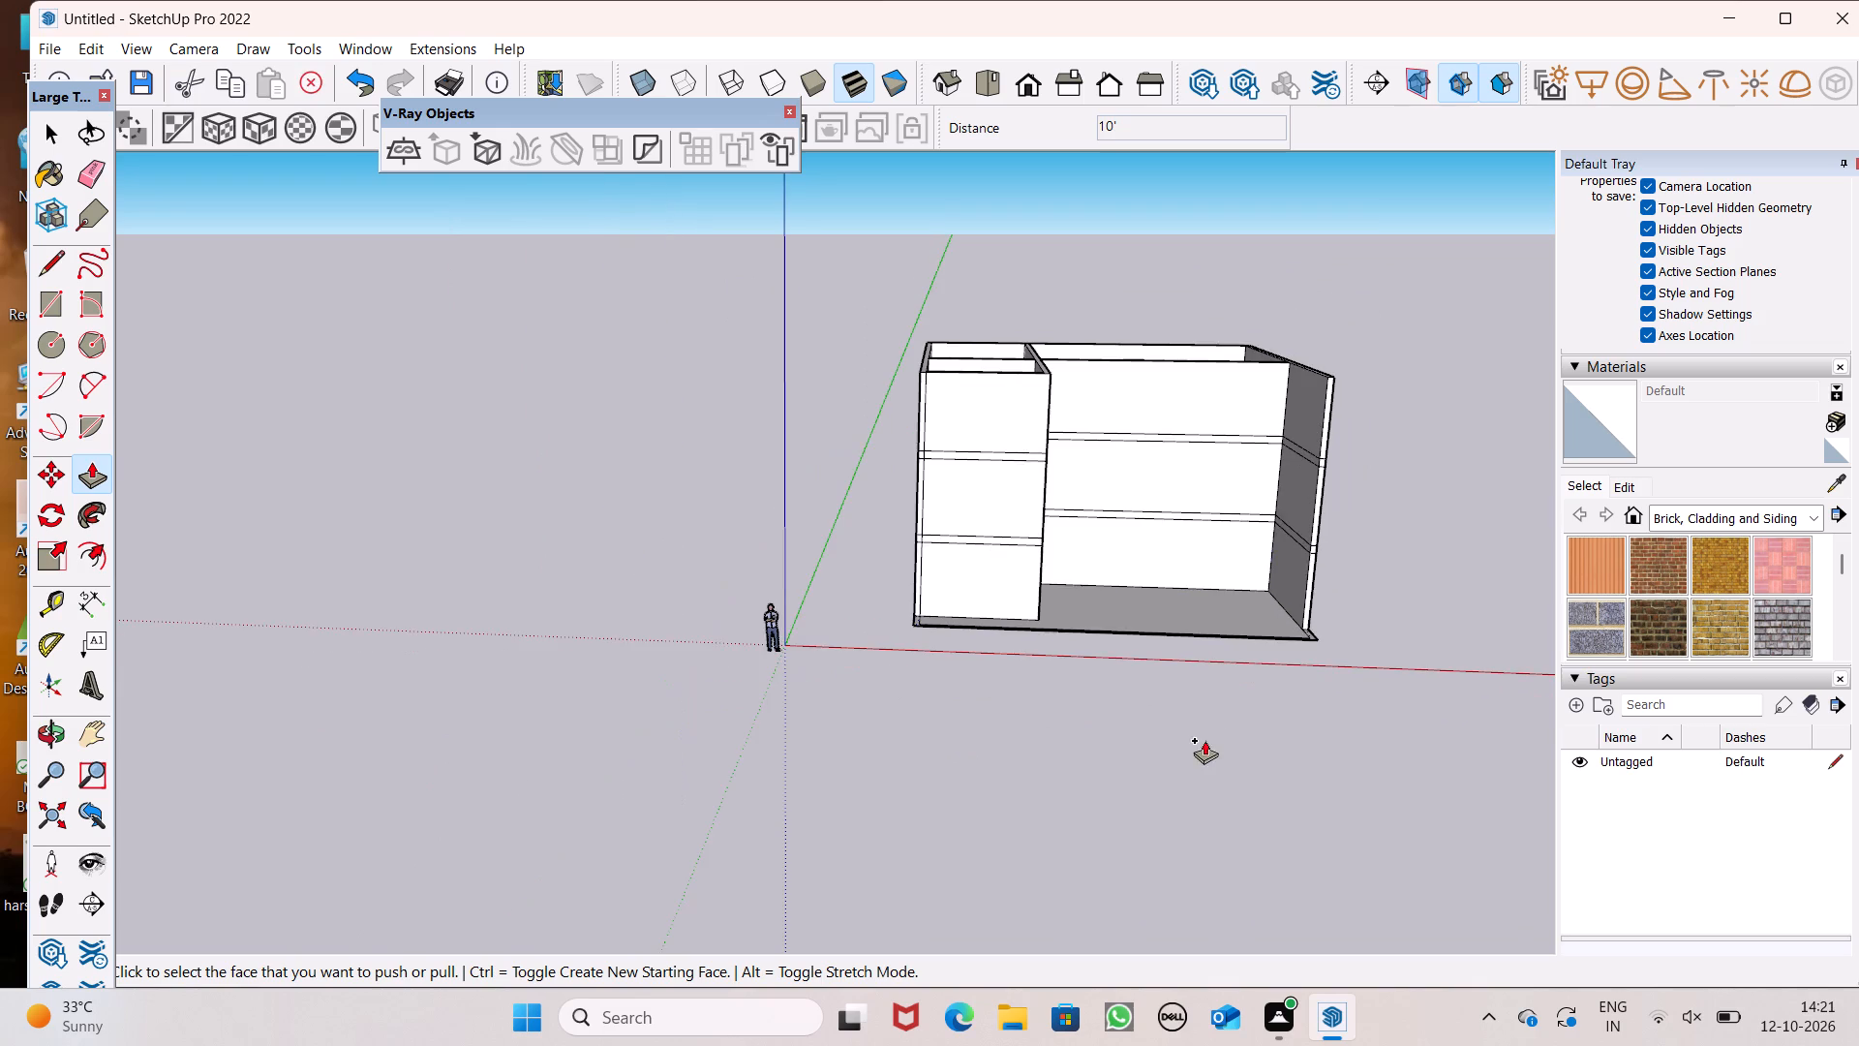
middle_drag(1204, 740, 1221, 804)
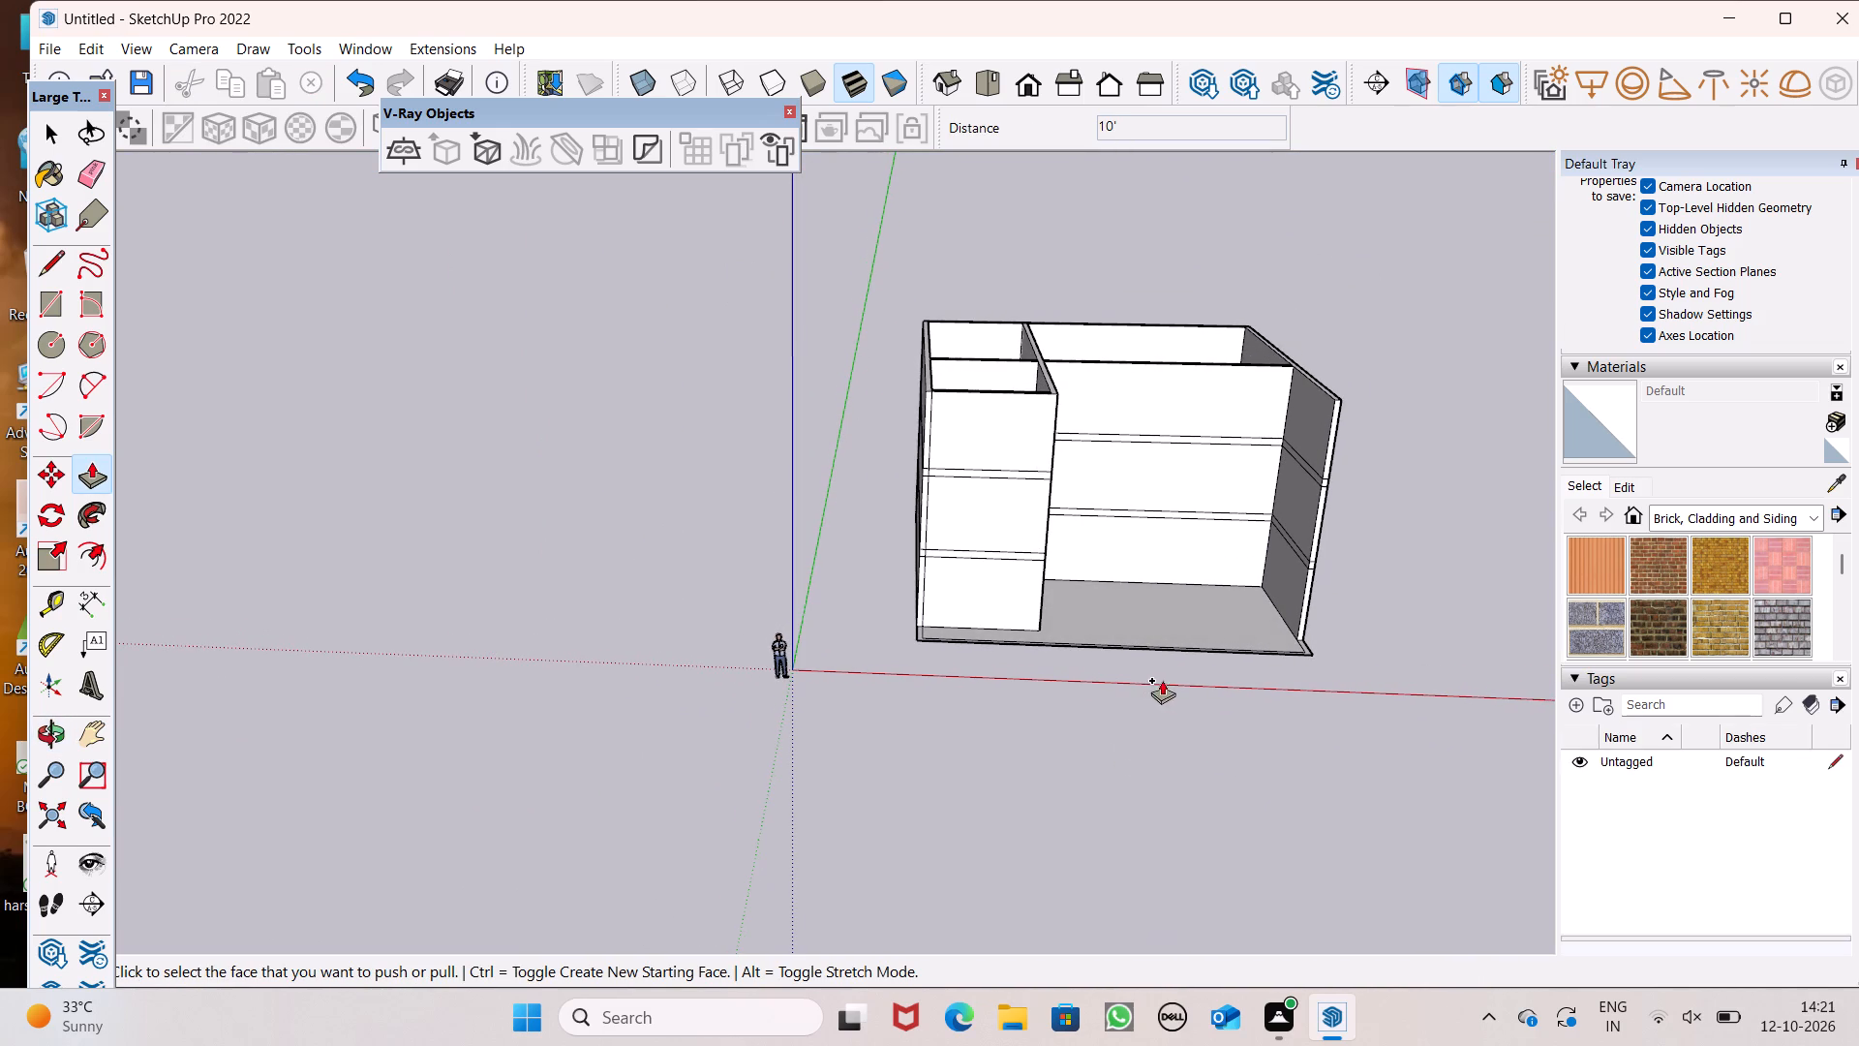
middle_drag(1184, 682, 1142, 647)
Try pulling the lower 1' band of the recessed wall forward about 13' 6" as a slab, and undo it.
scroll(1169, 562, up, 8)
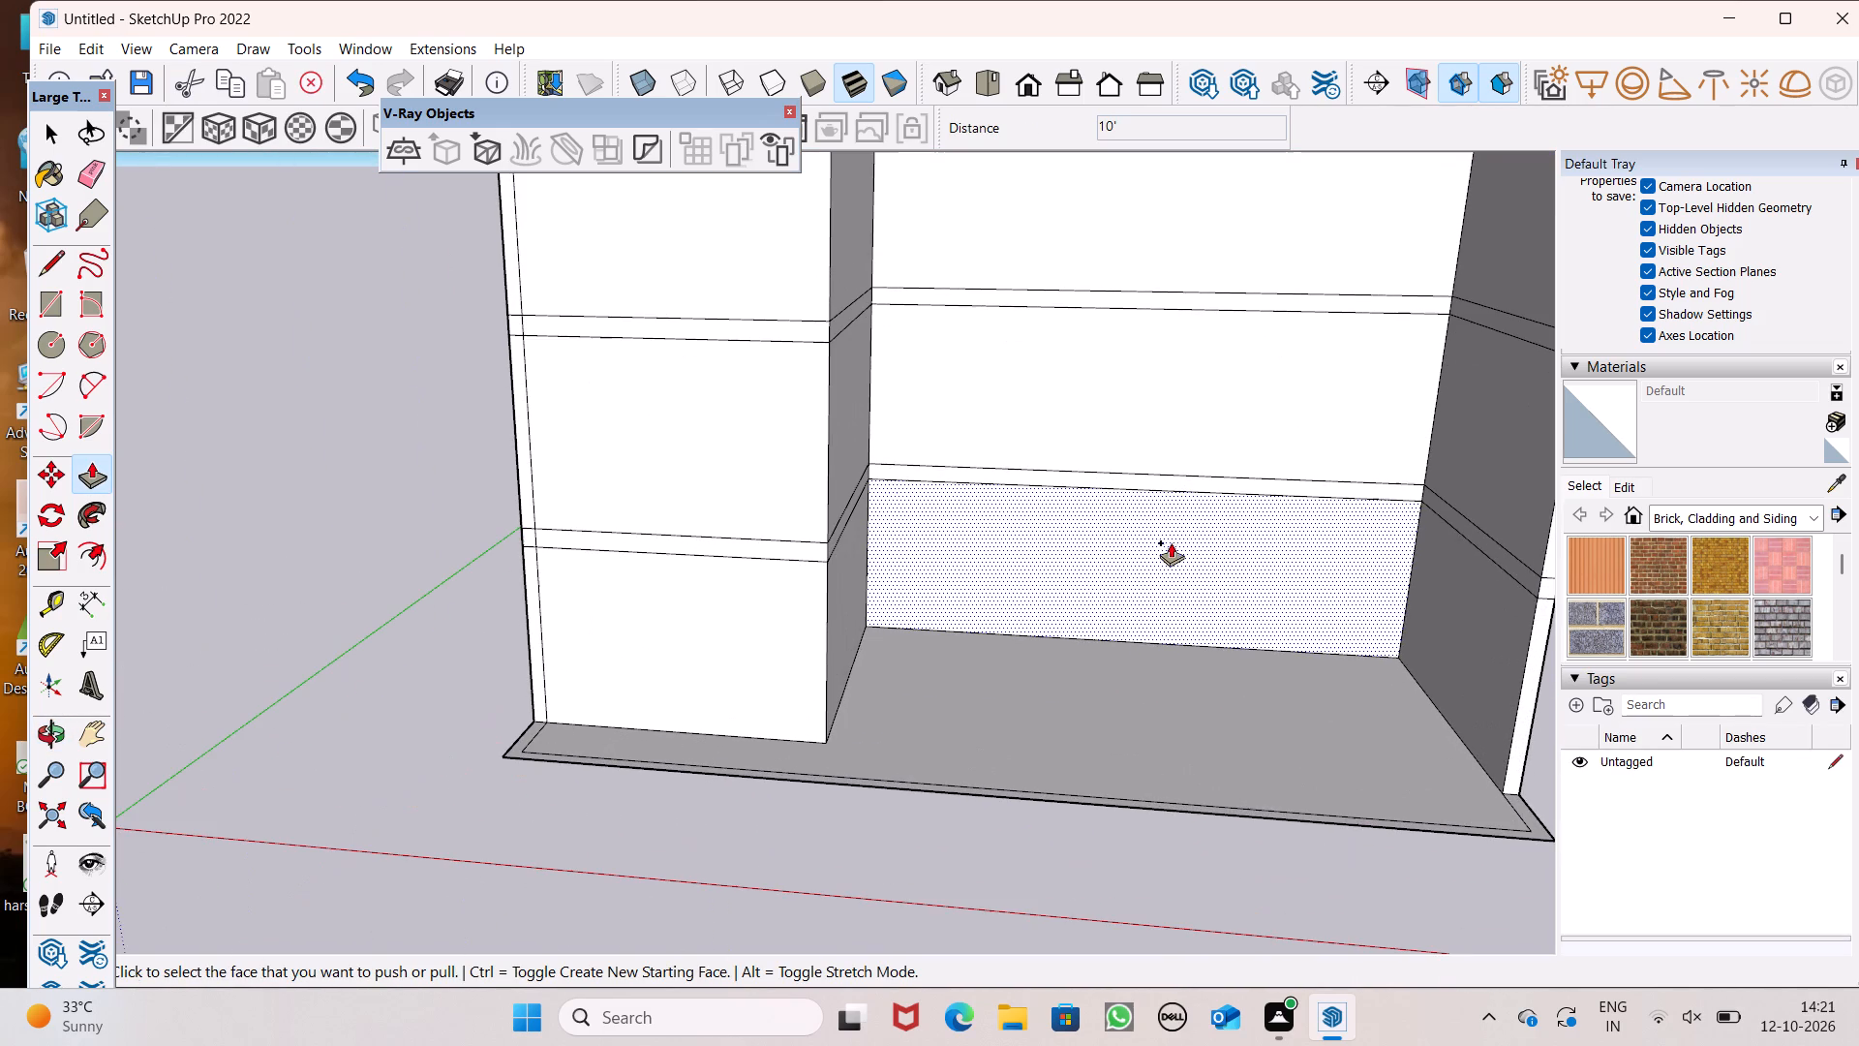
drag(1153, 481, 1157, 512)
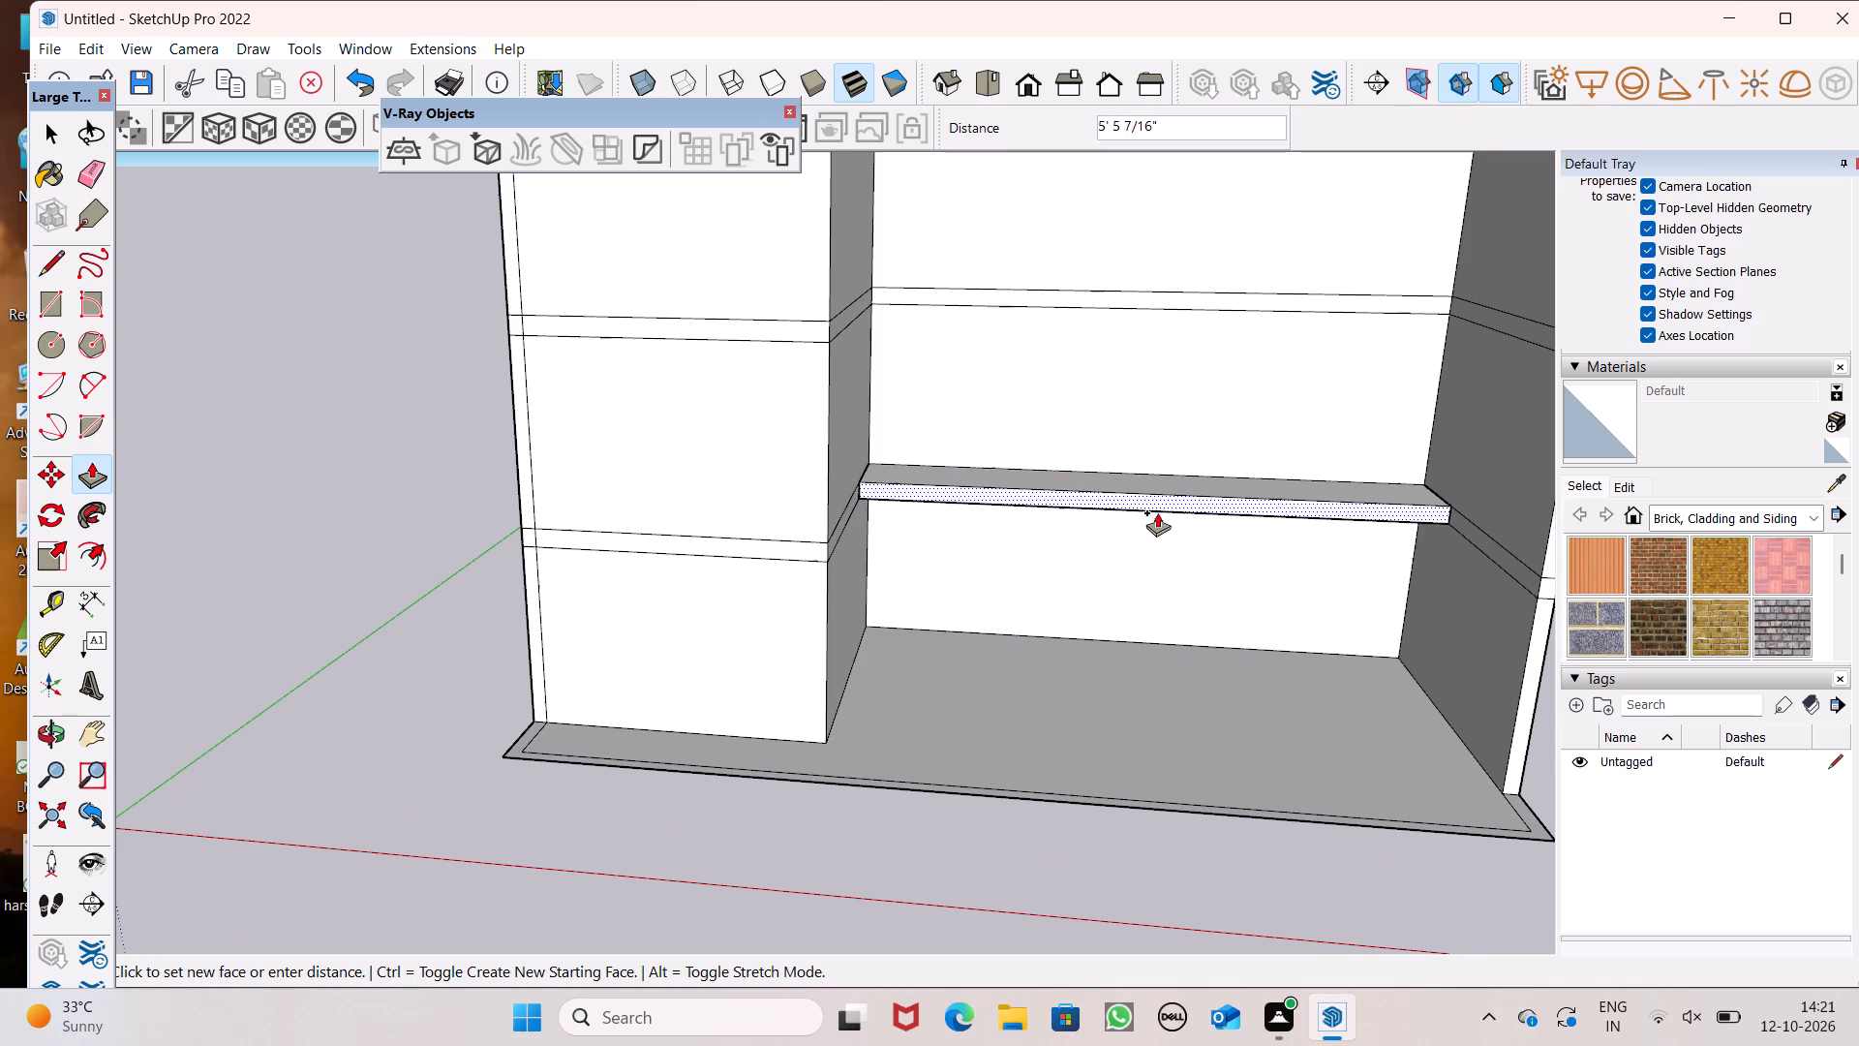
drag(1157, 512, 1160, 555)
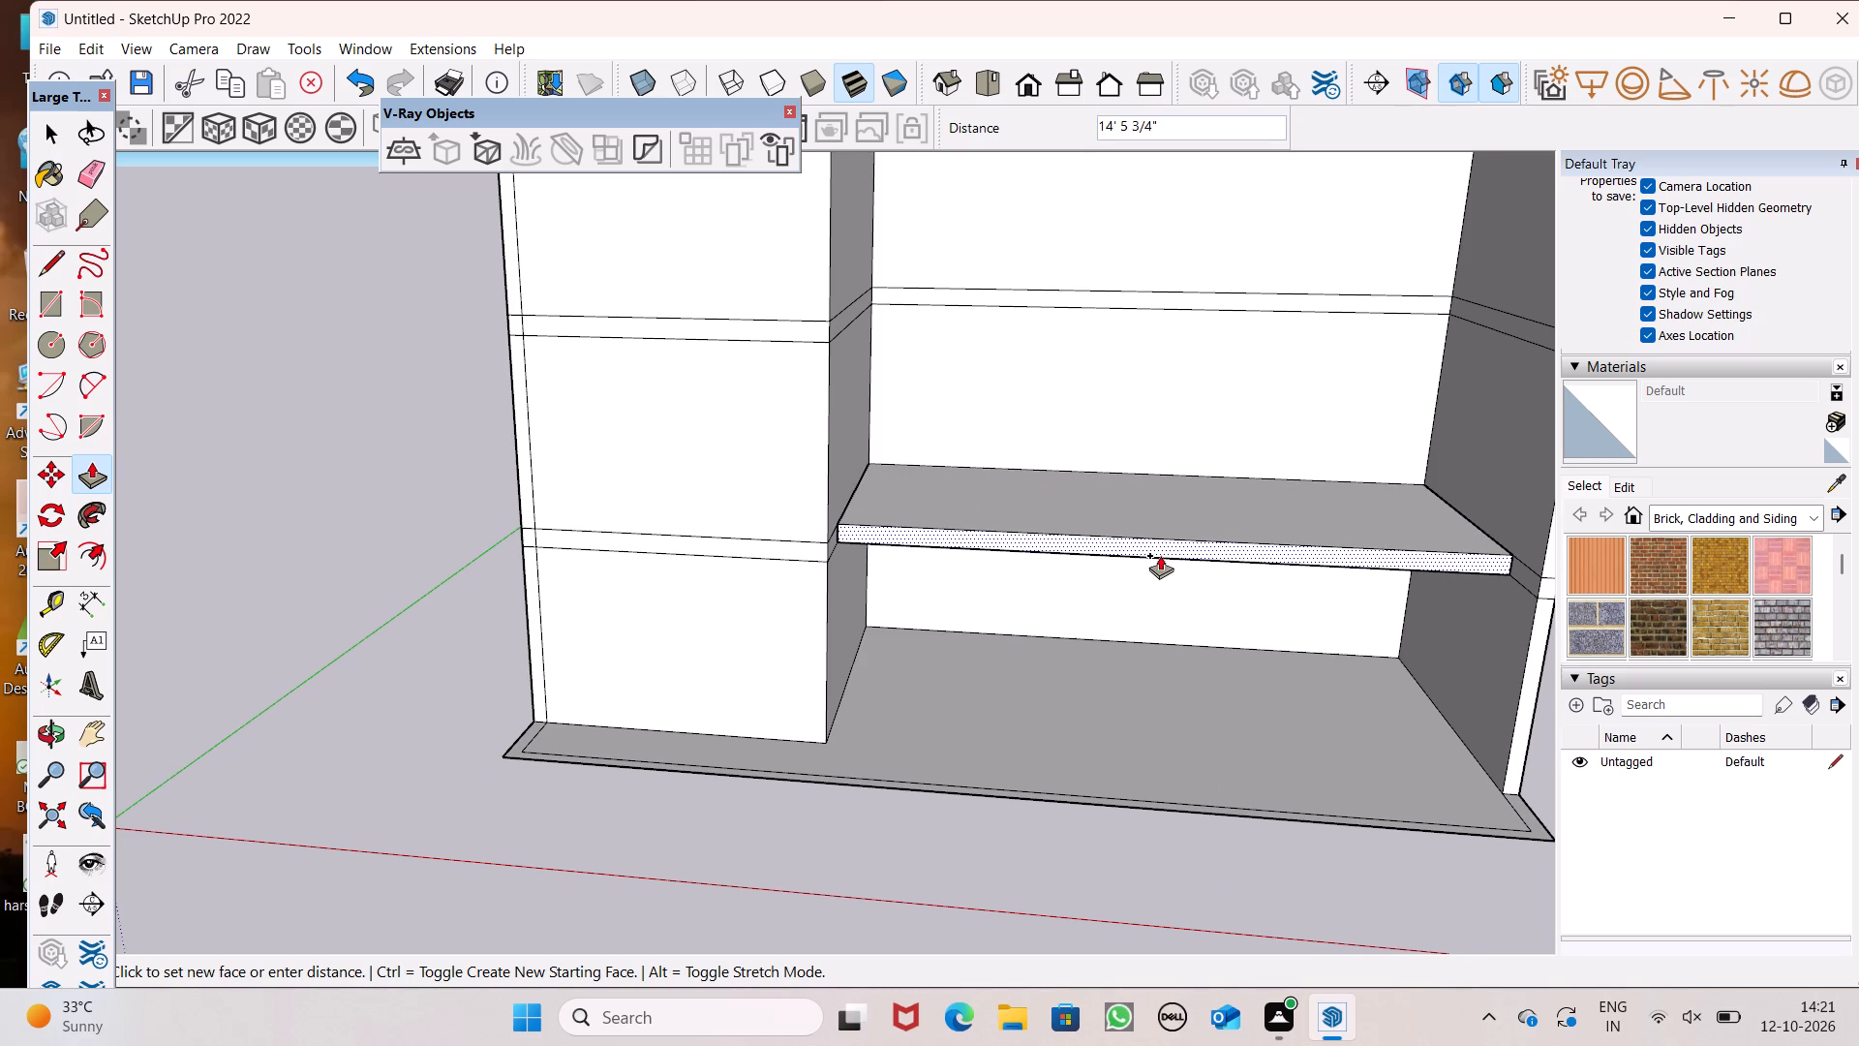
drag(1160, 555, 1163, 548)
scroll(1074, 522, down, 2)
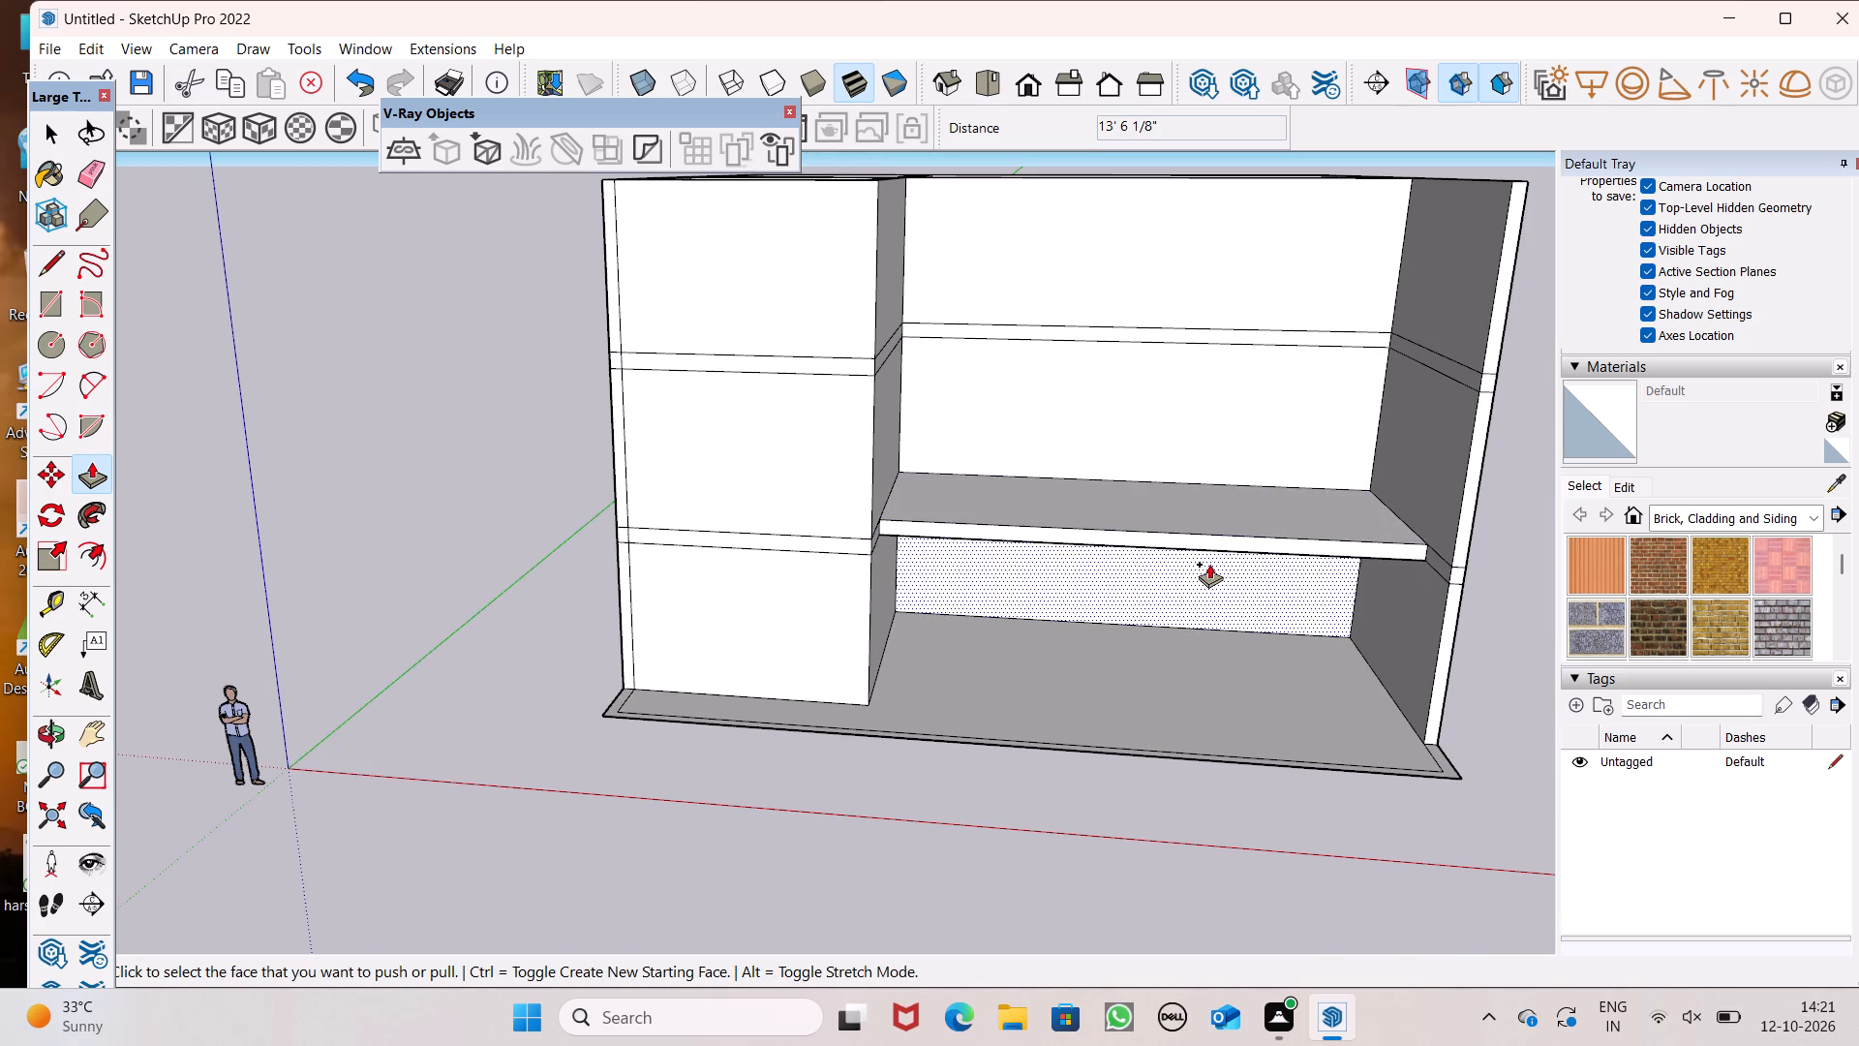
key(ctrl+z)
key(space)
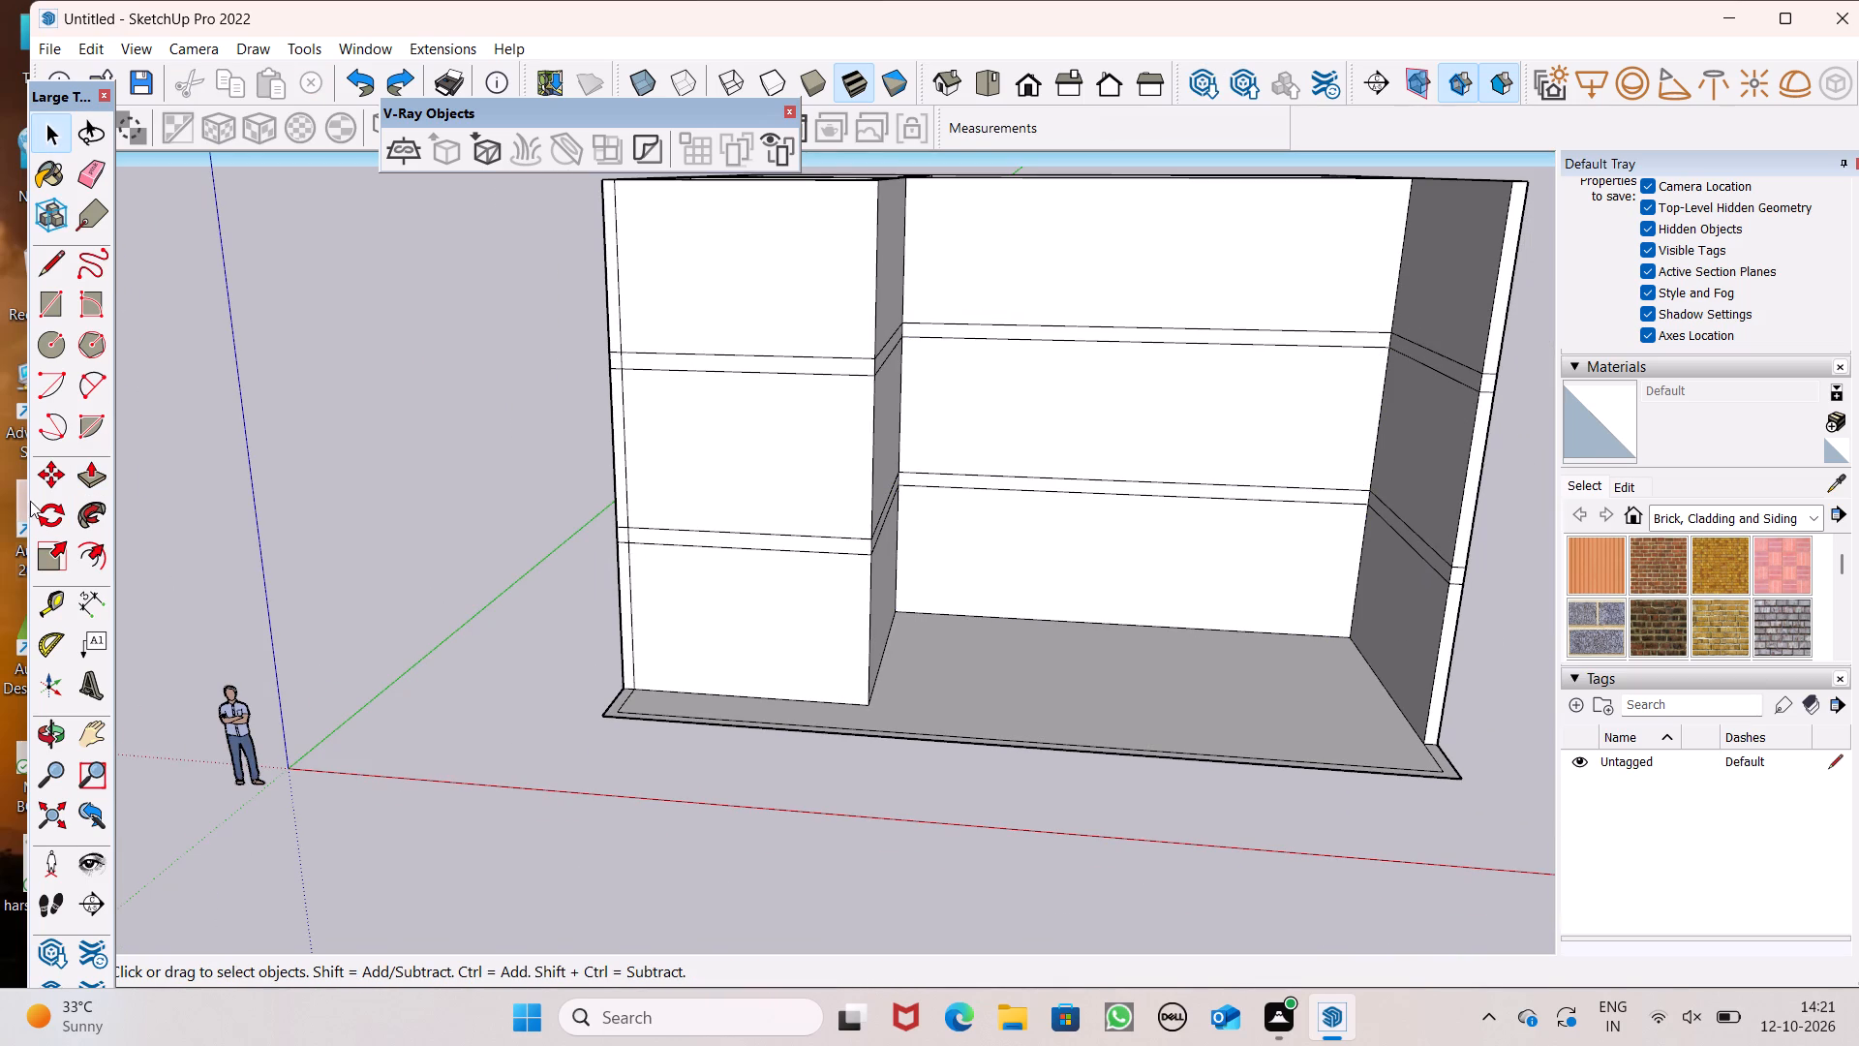
Examine the recessed open front, the 1' bands and the wall tops of the building shell from several angles.
scroll(1195, 654, down, 1)
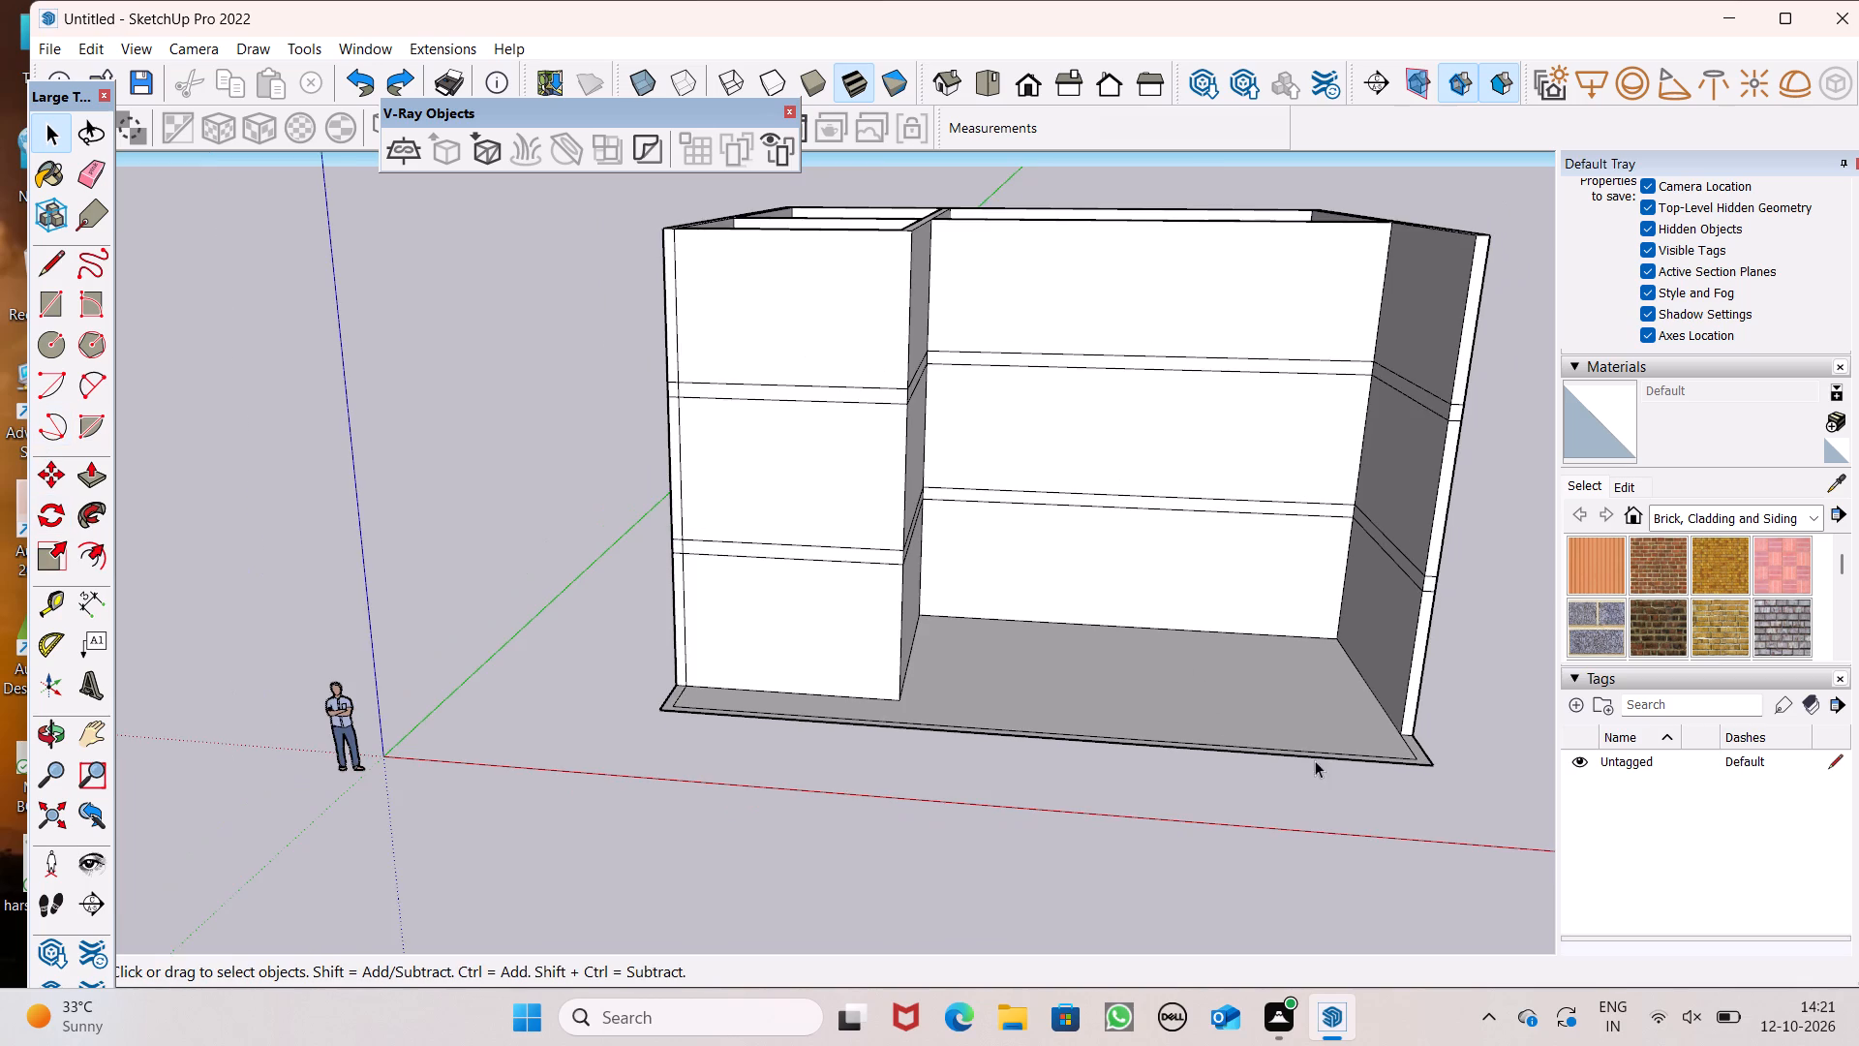
middle_drag(1316, 762, 1395, 780)
middle_drag(1213, 695, 1215, 697)
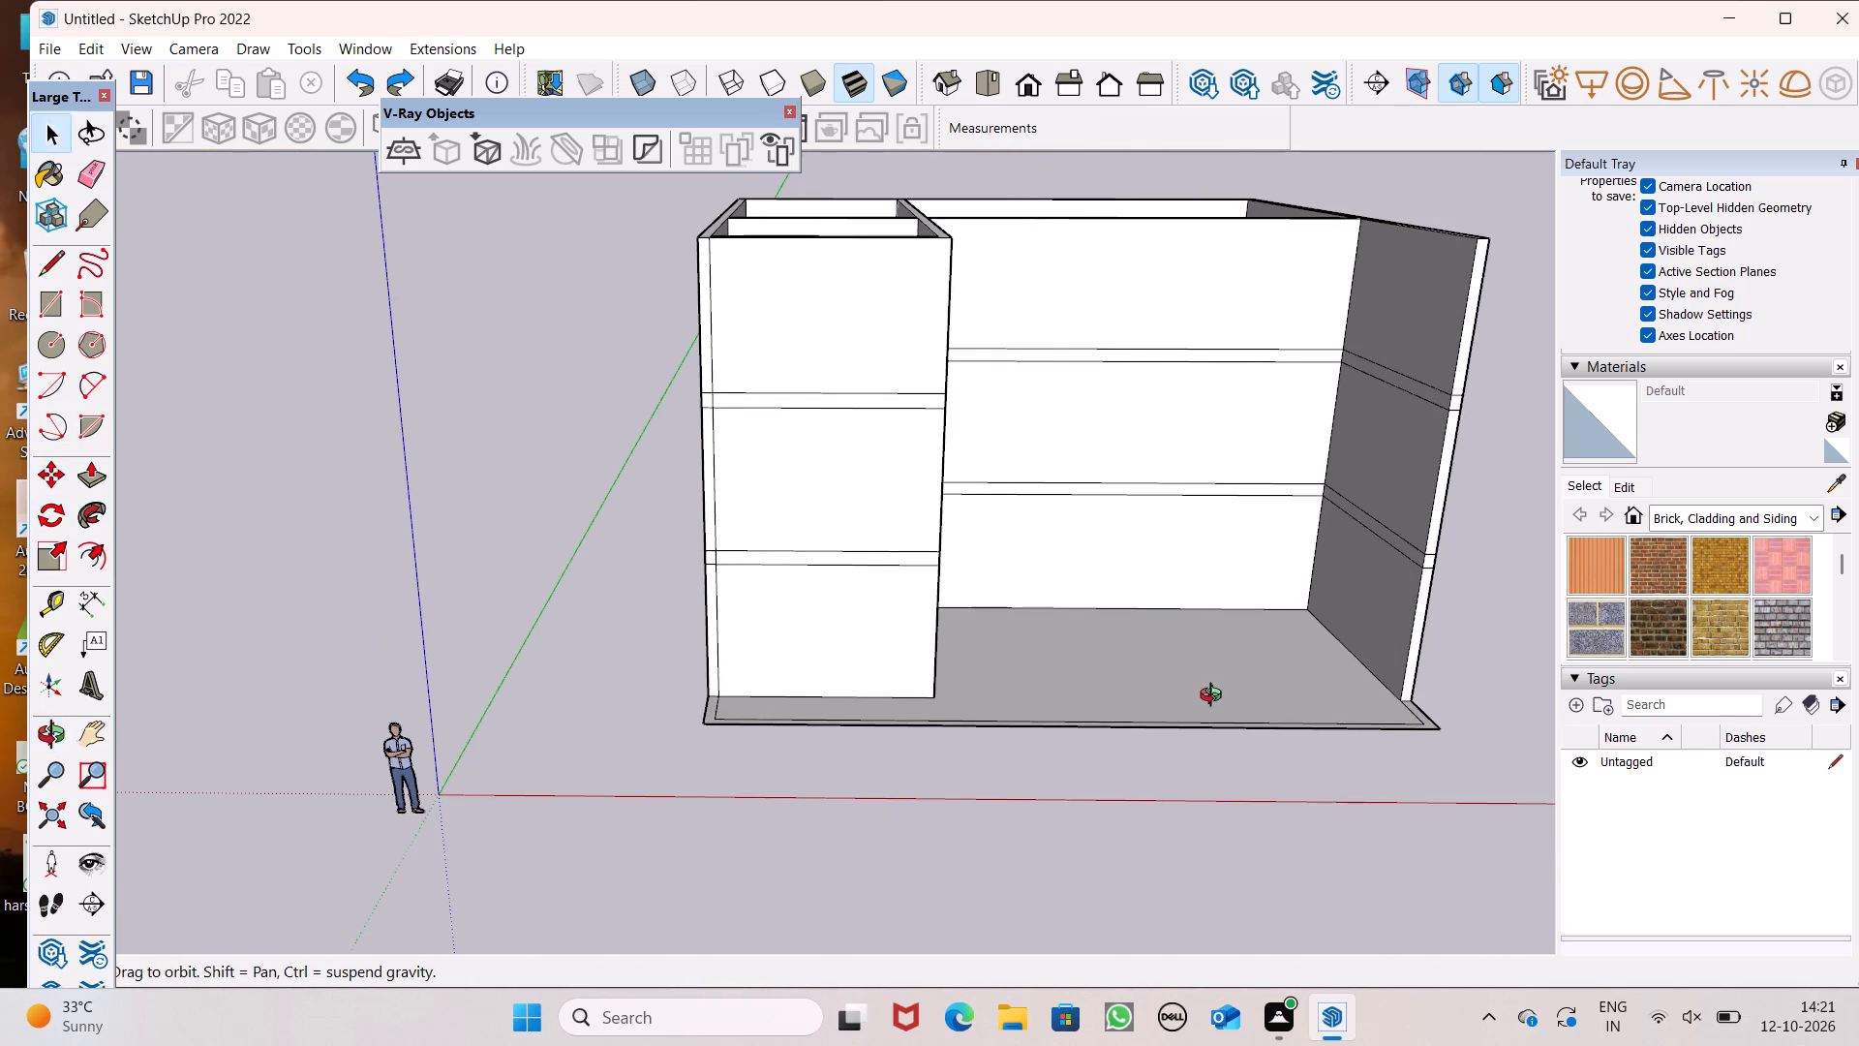
middle_drag(1215, 697, 1235, 682)
scroll(1235, 683, up, 1)
middle_drag(1235, 683, 1195, 677)
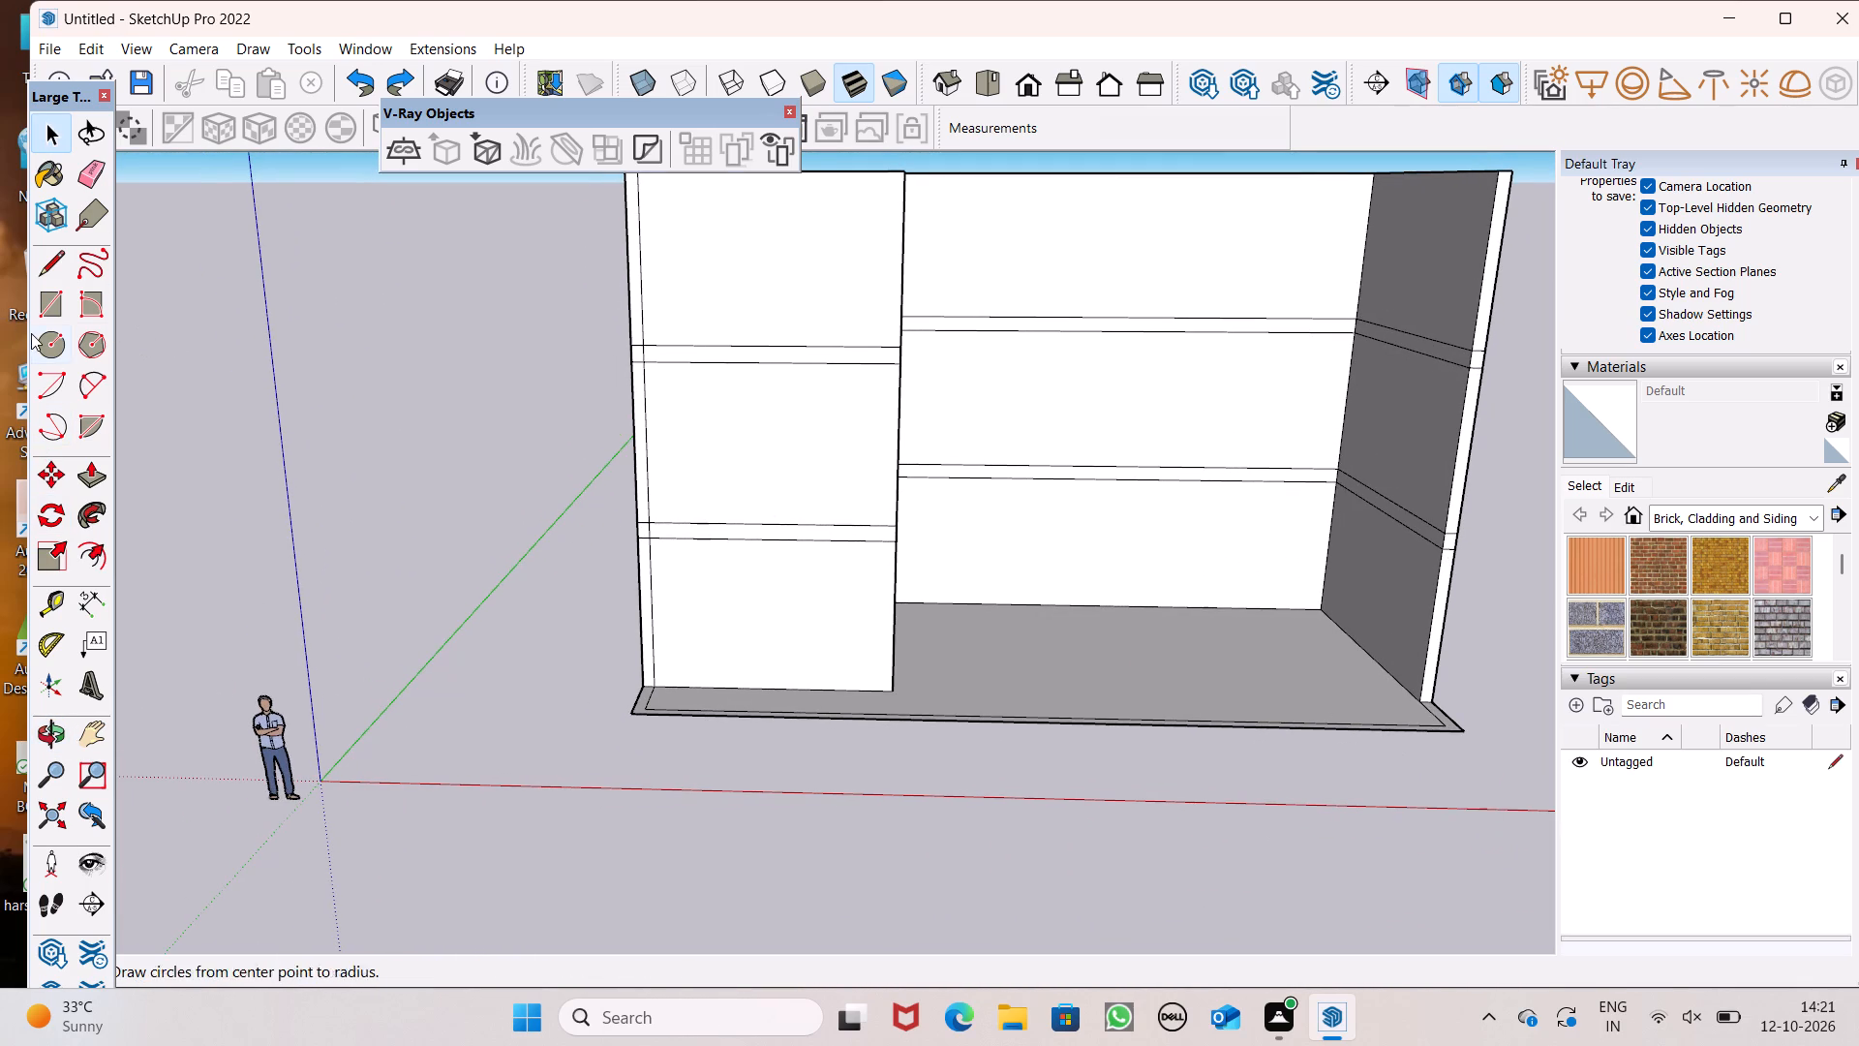
click(95, 185)
scroll(954, 604, down, 3)
scroll(1030, 516, up, 4)
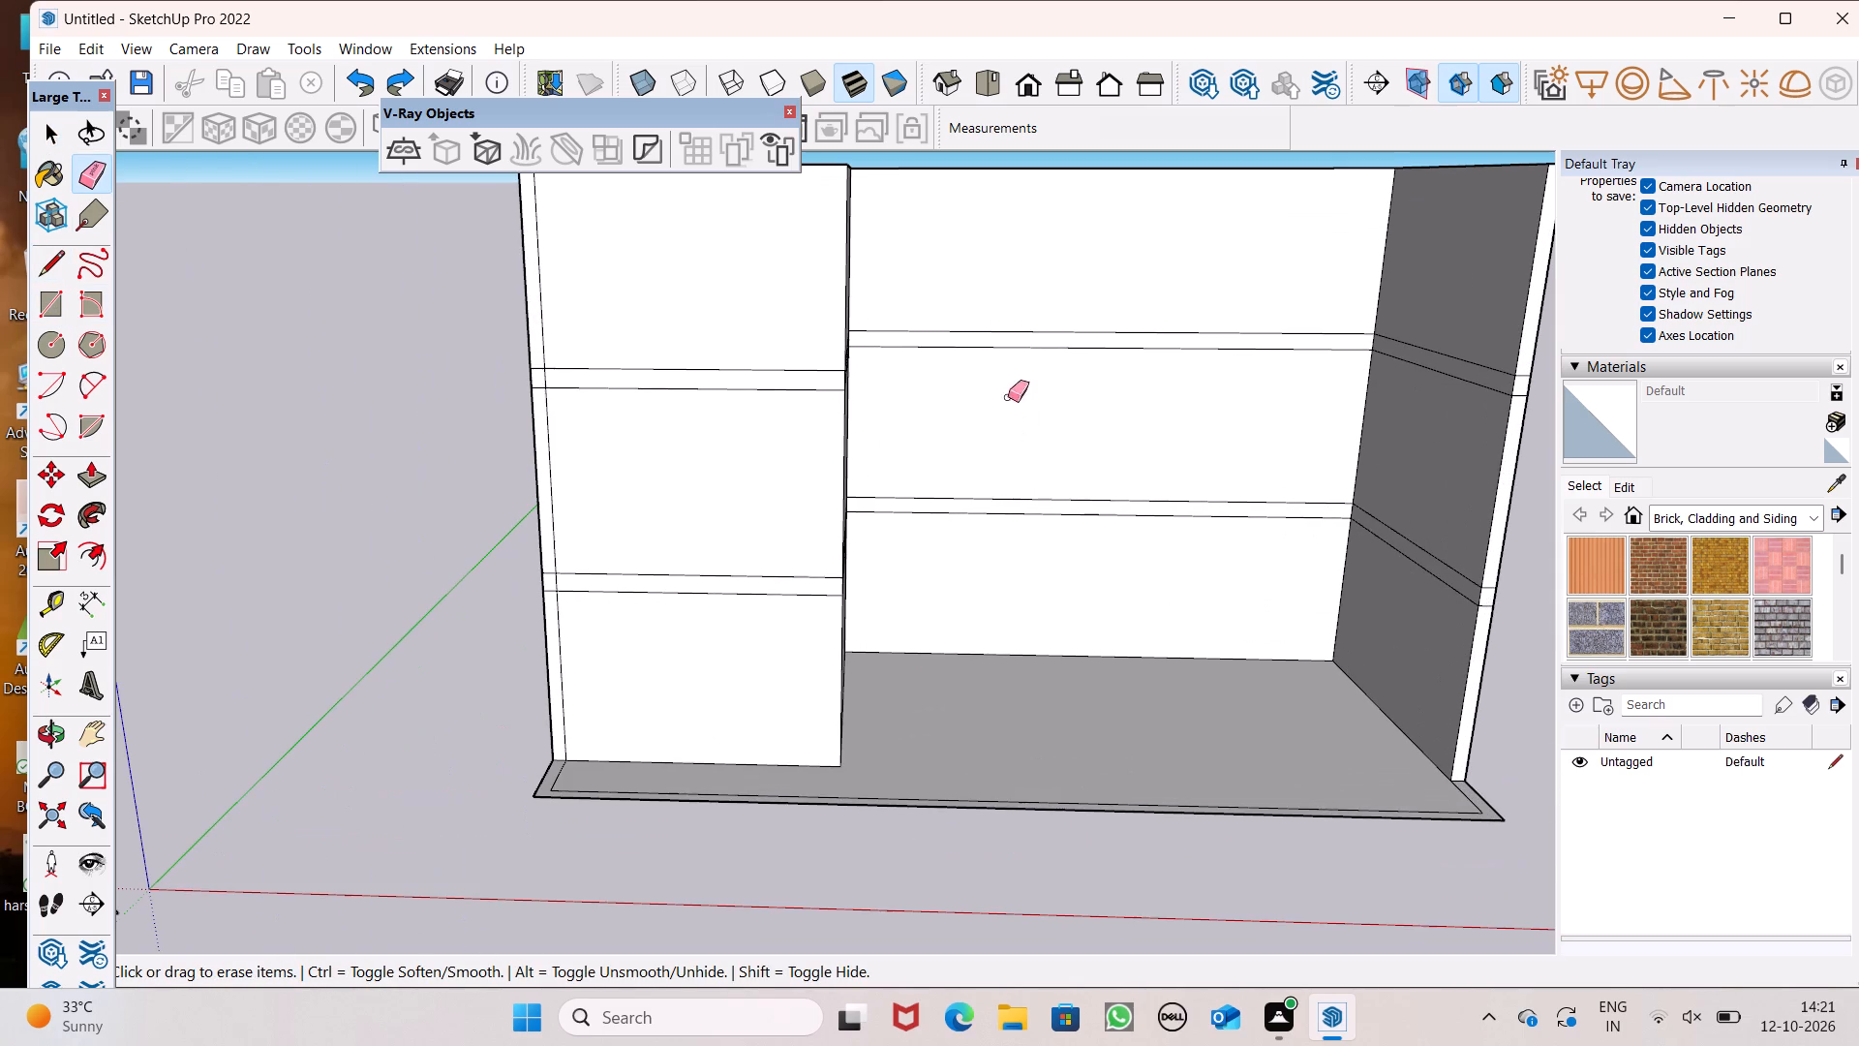
click(46, 263)
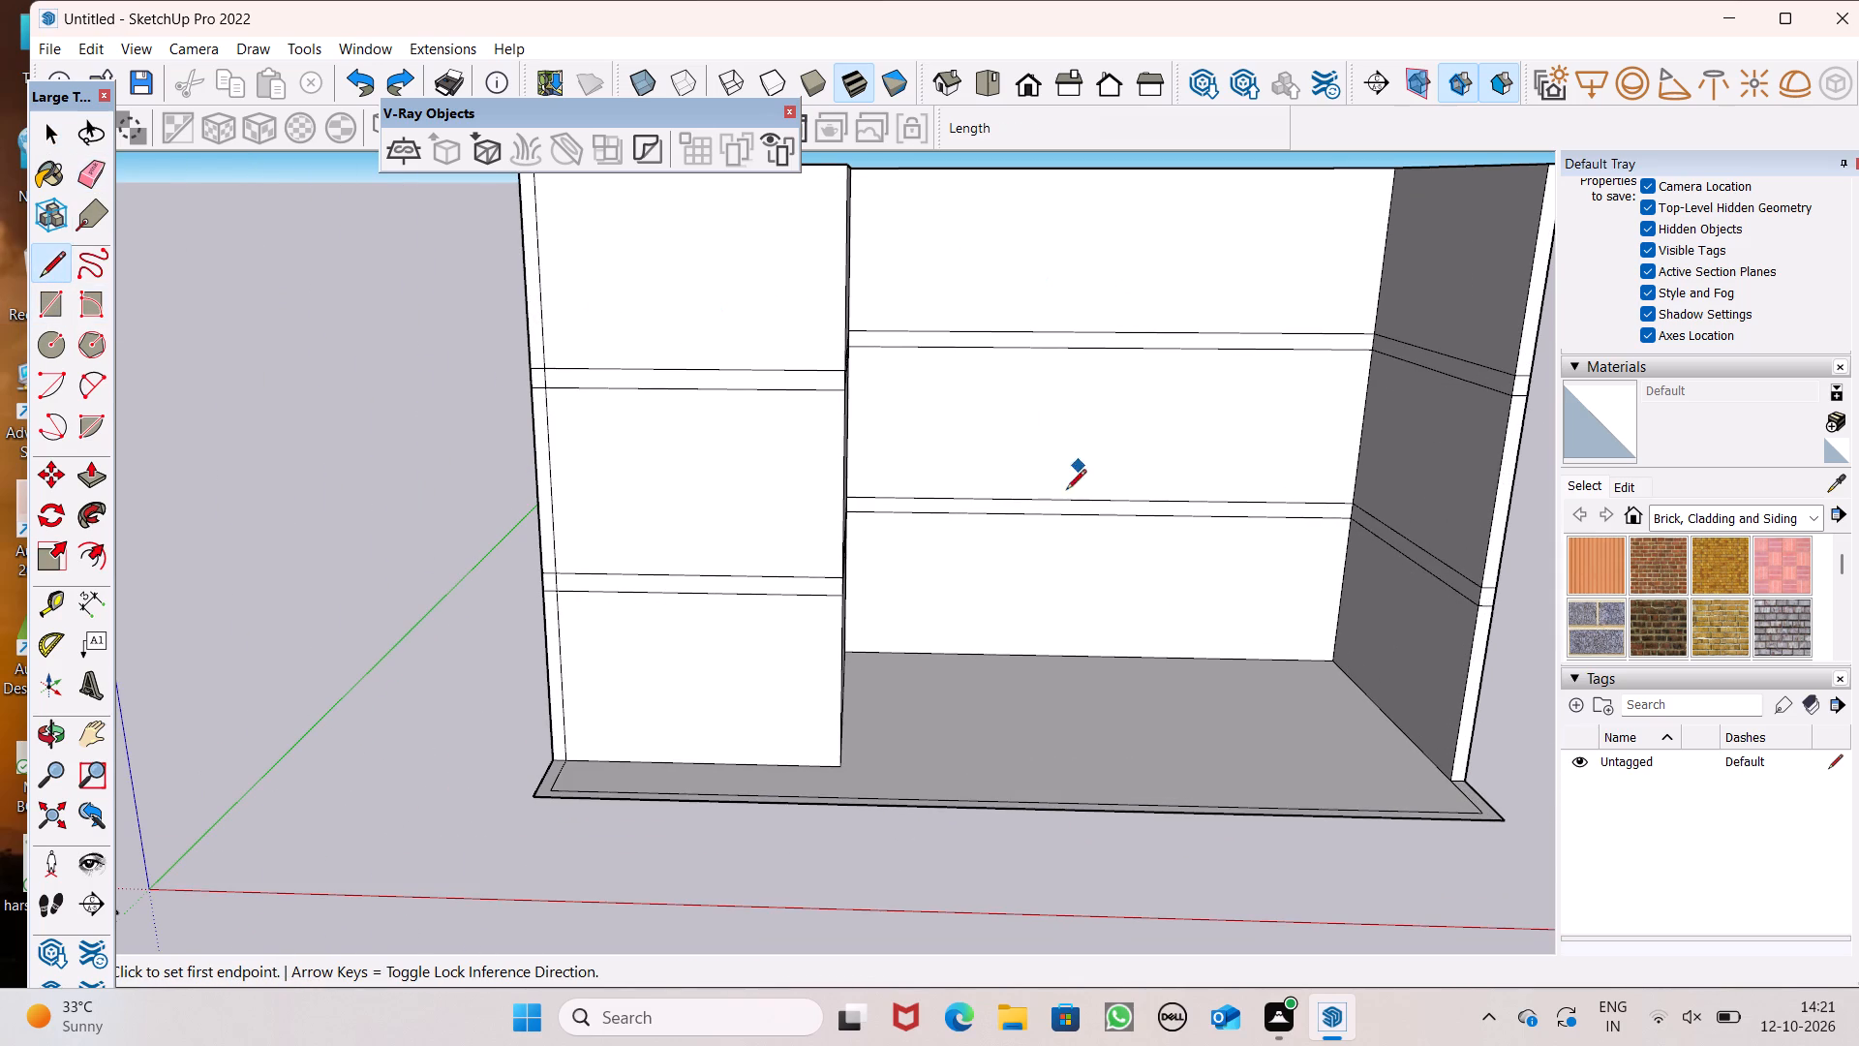
scroll(1051, 514, down, 2)
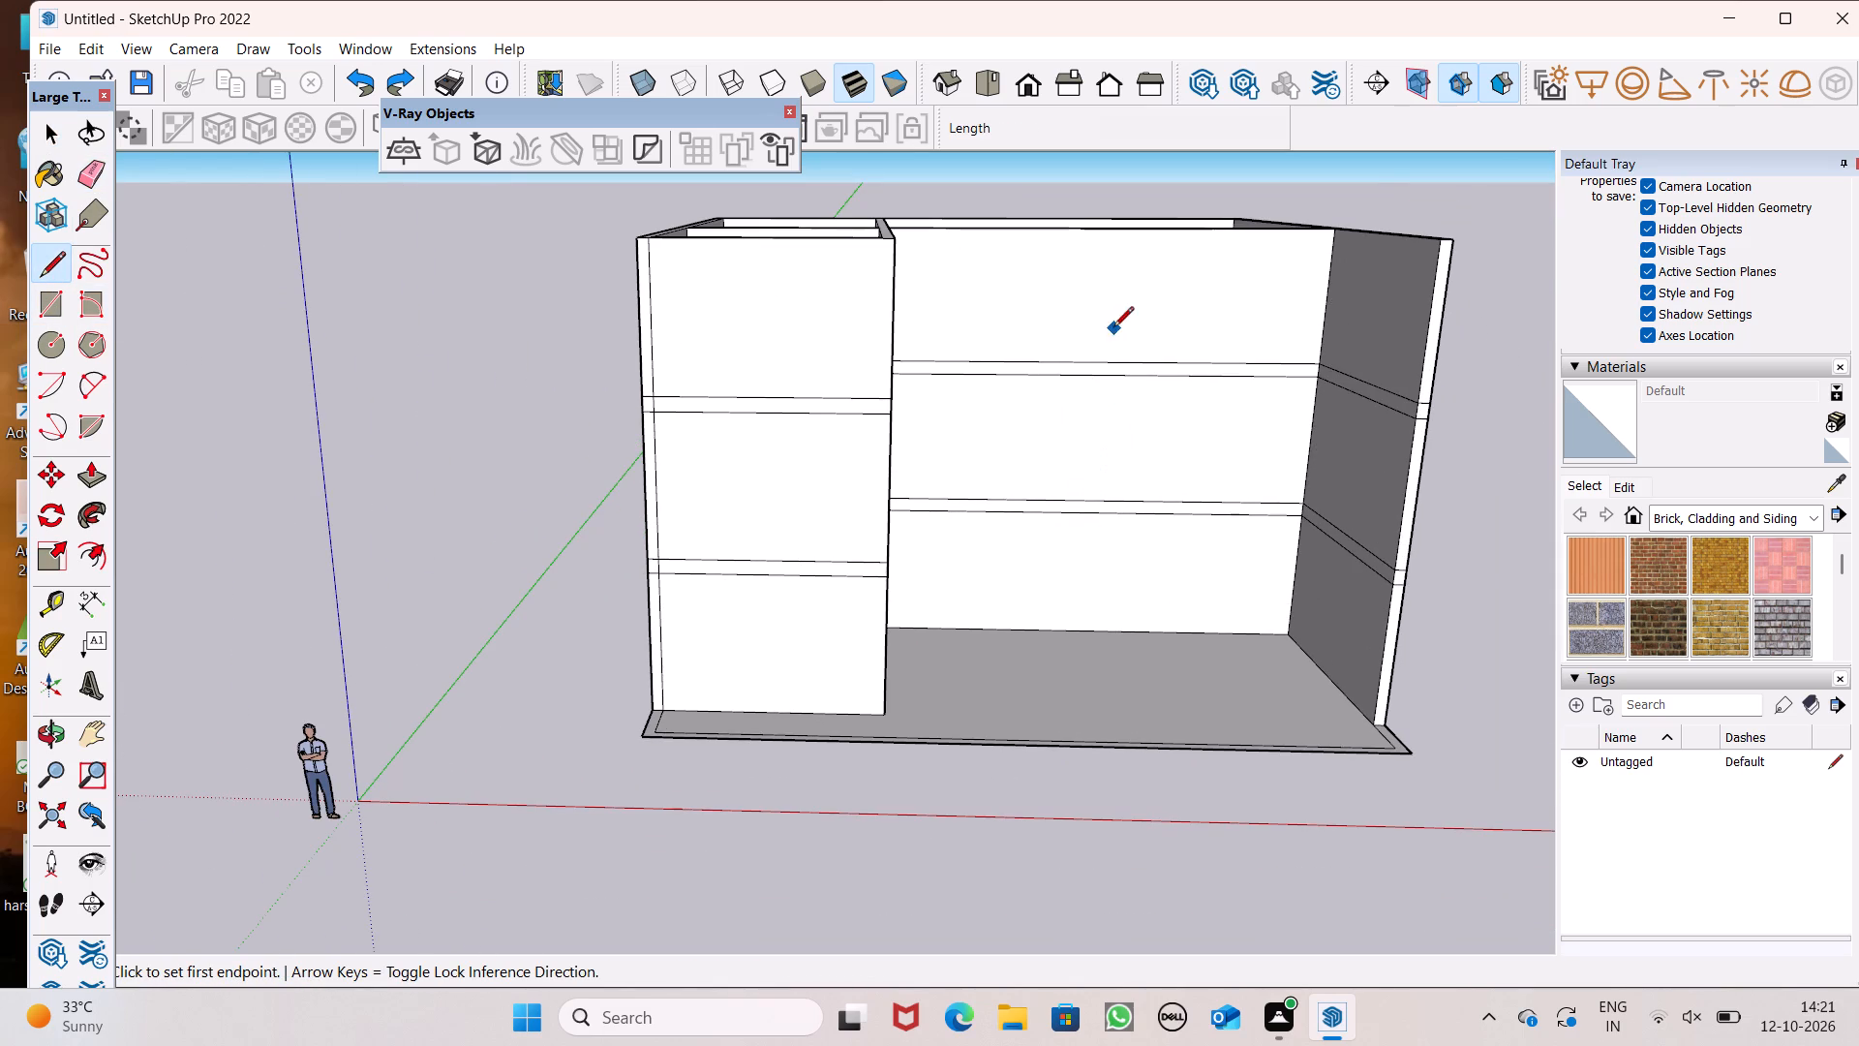
scroll(1002, 432, down, 1)
middle_drag(1184, 713, 1184, 797)
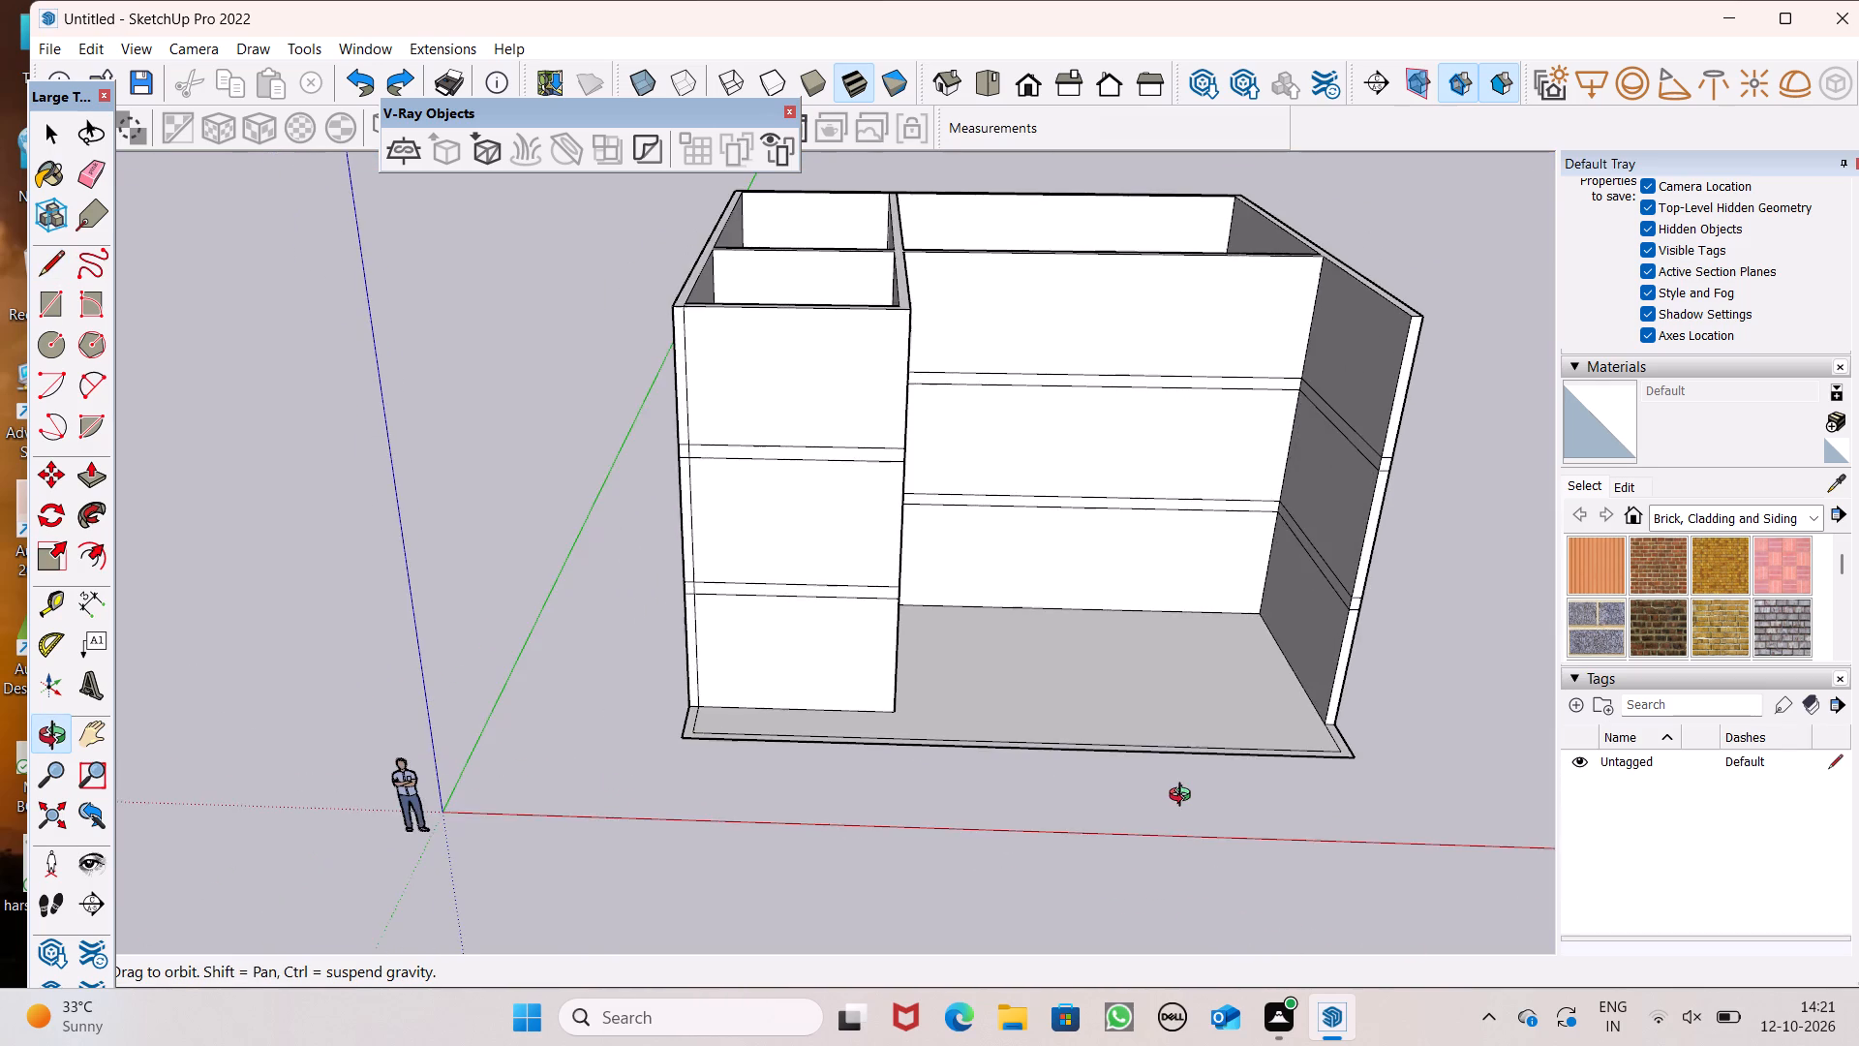
middle_drag(1184, 797, 1153, 694)
middle_drag(1028, 486, 990, 548)
scroll(842, 550, up, 1)
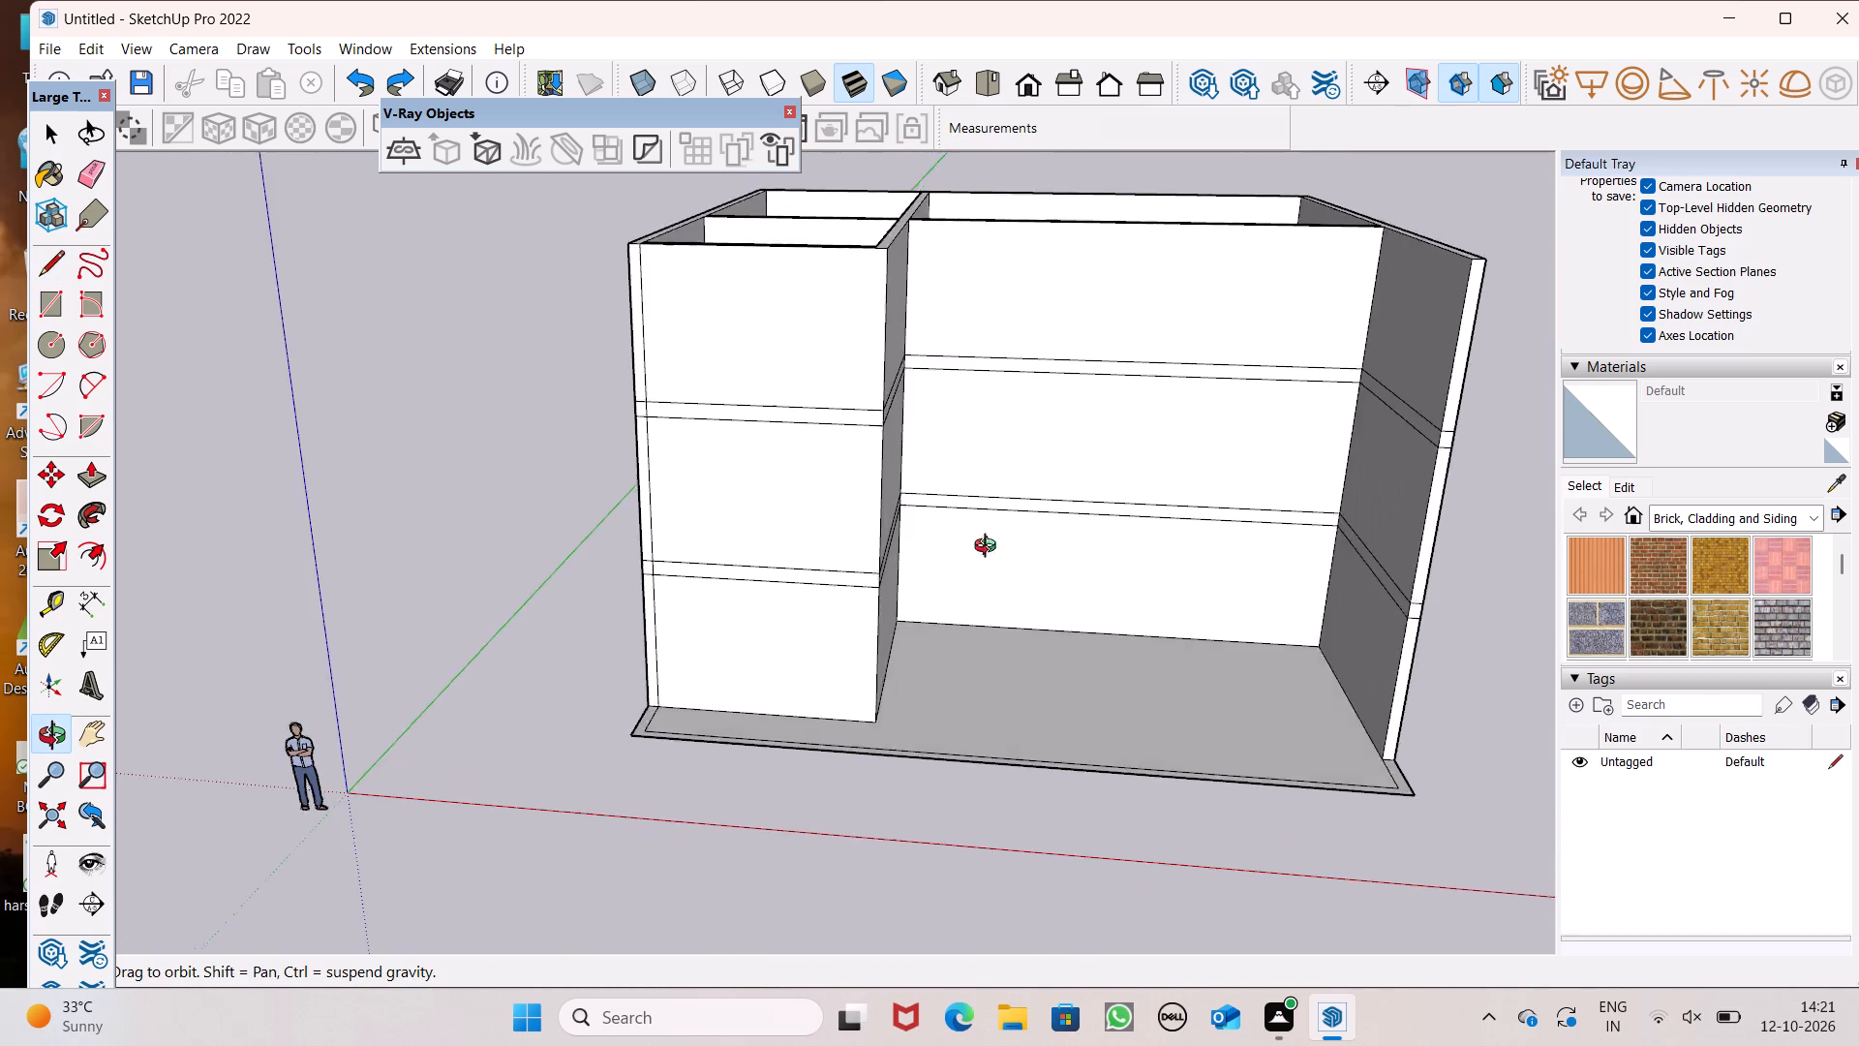
middle_drag(990, 548, 1021, 588)
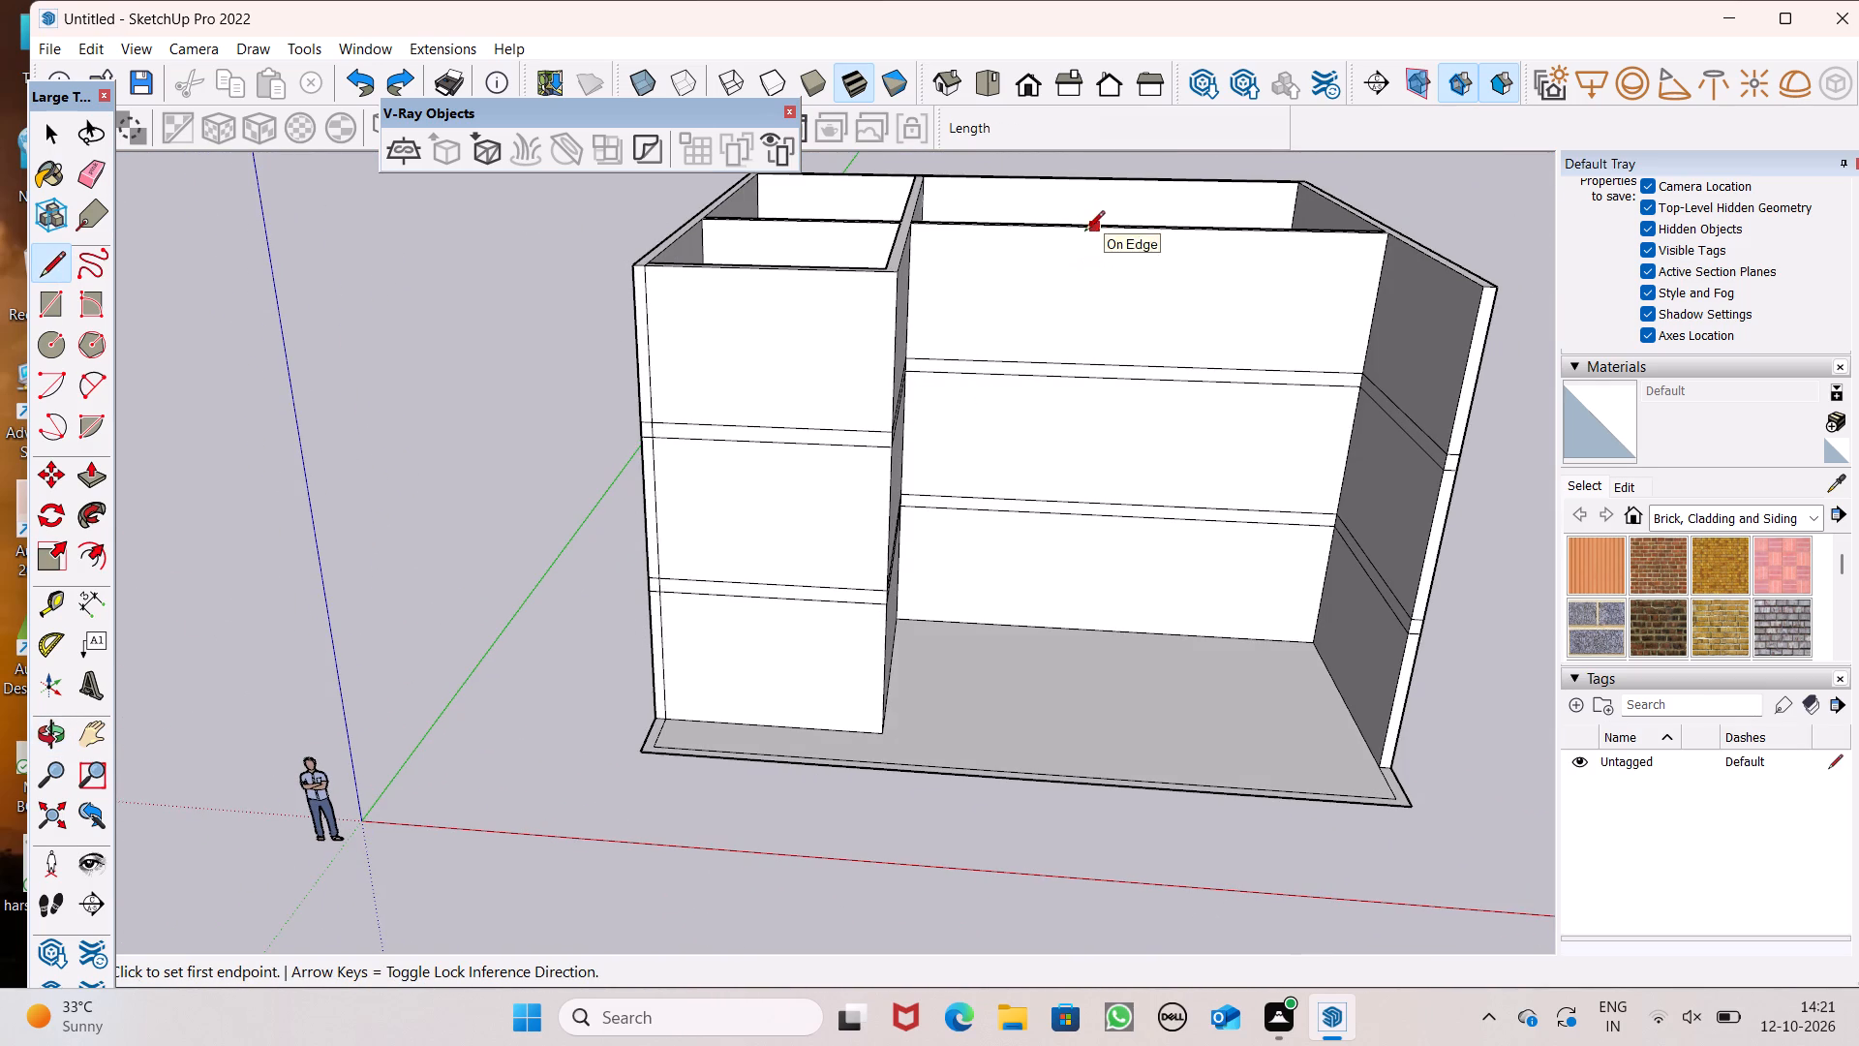
Draw a 32' vertical line on the recessed wall's front face, from its top edge down to the floor.
click(1095, 230)
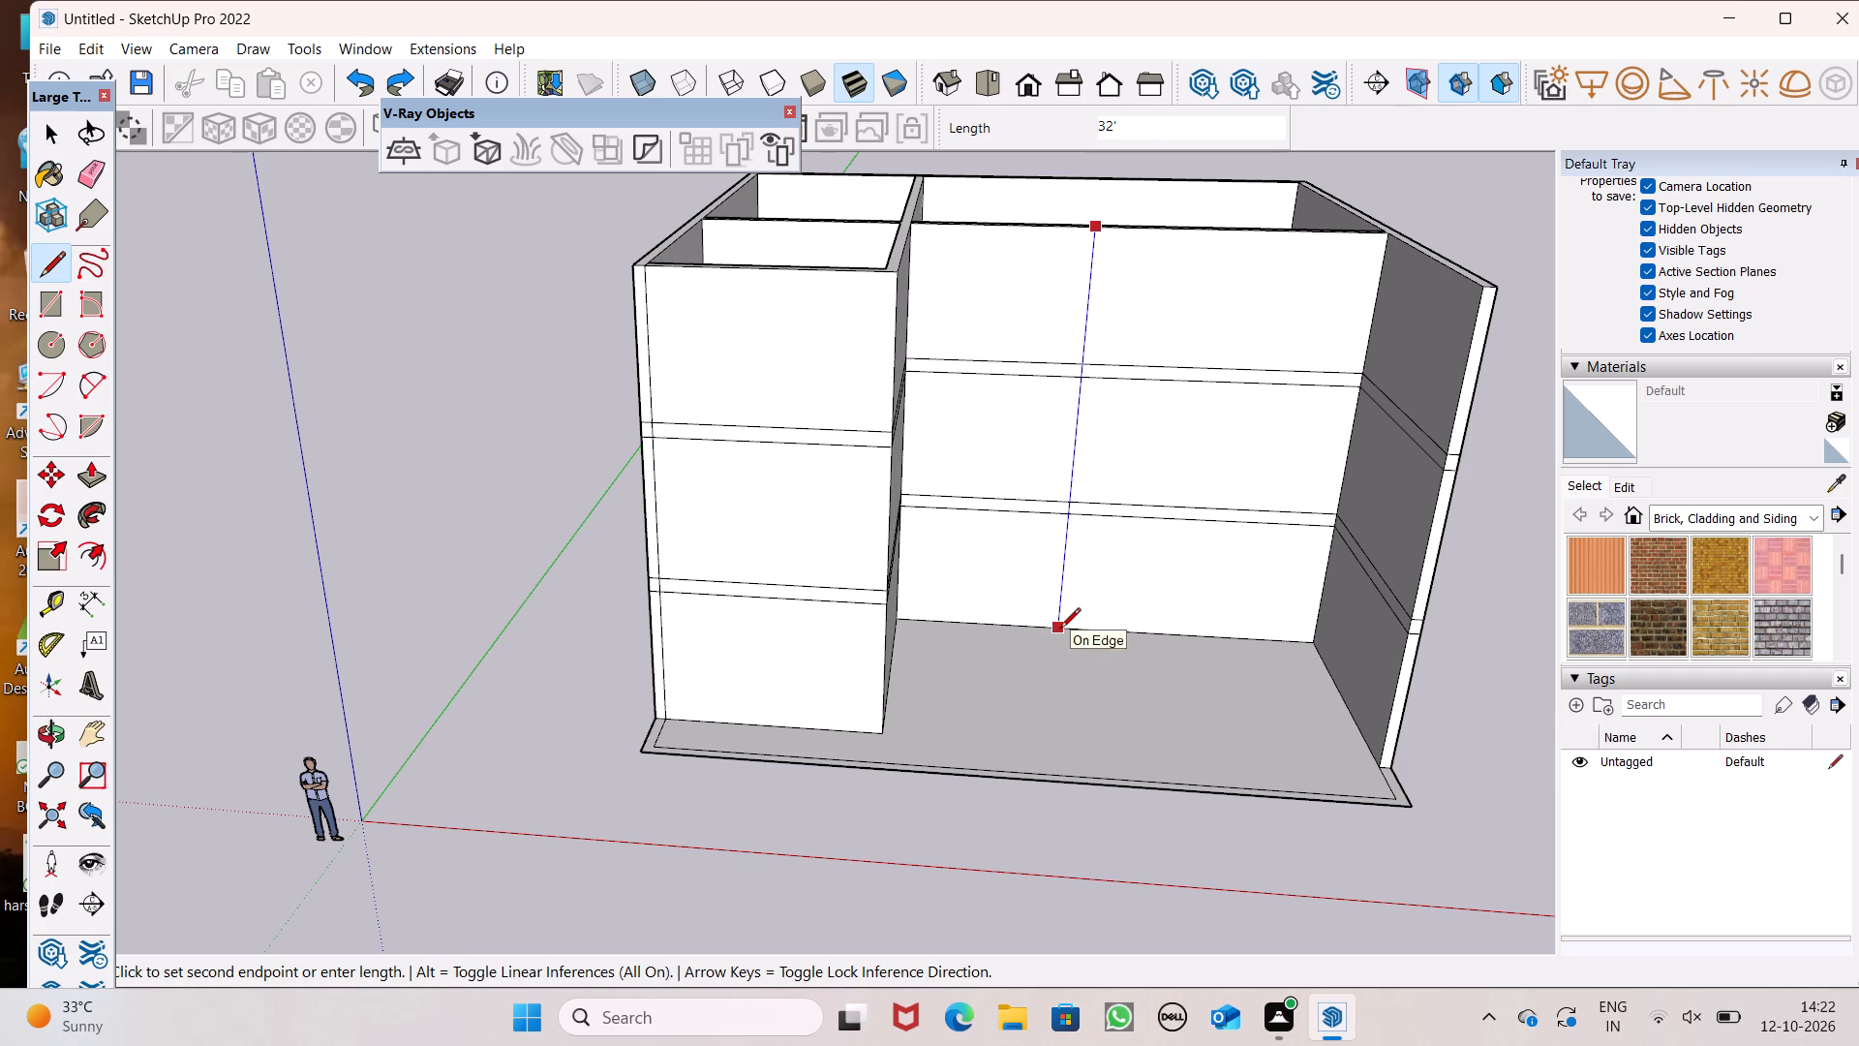
click(1061, 629)
key(space)
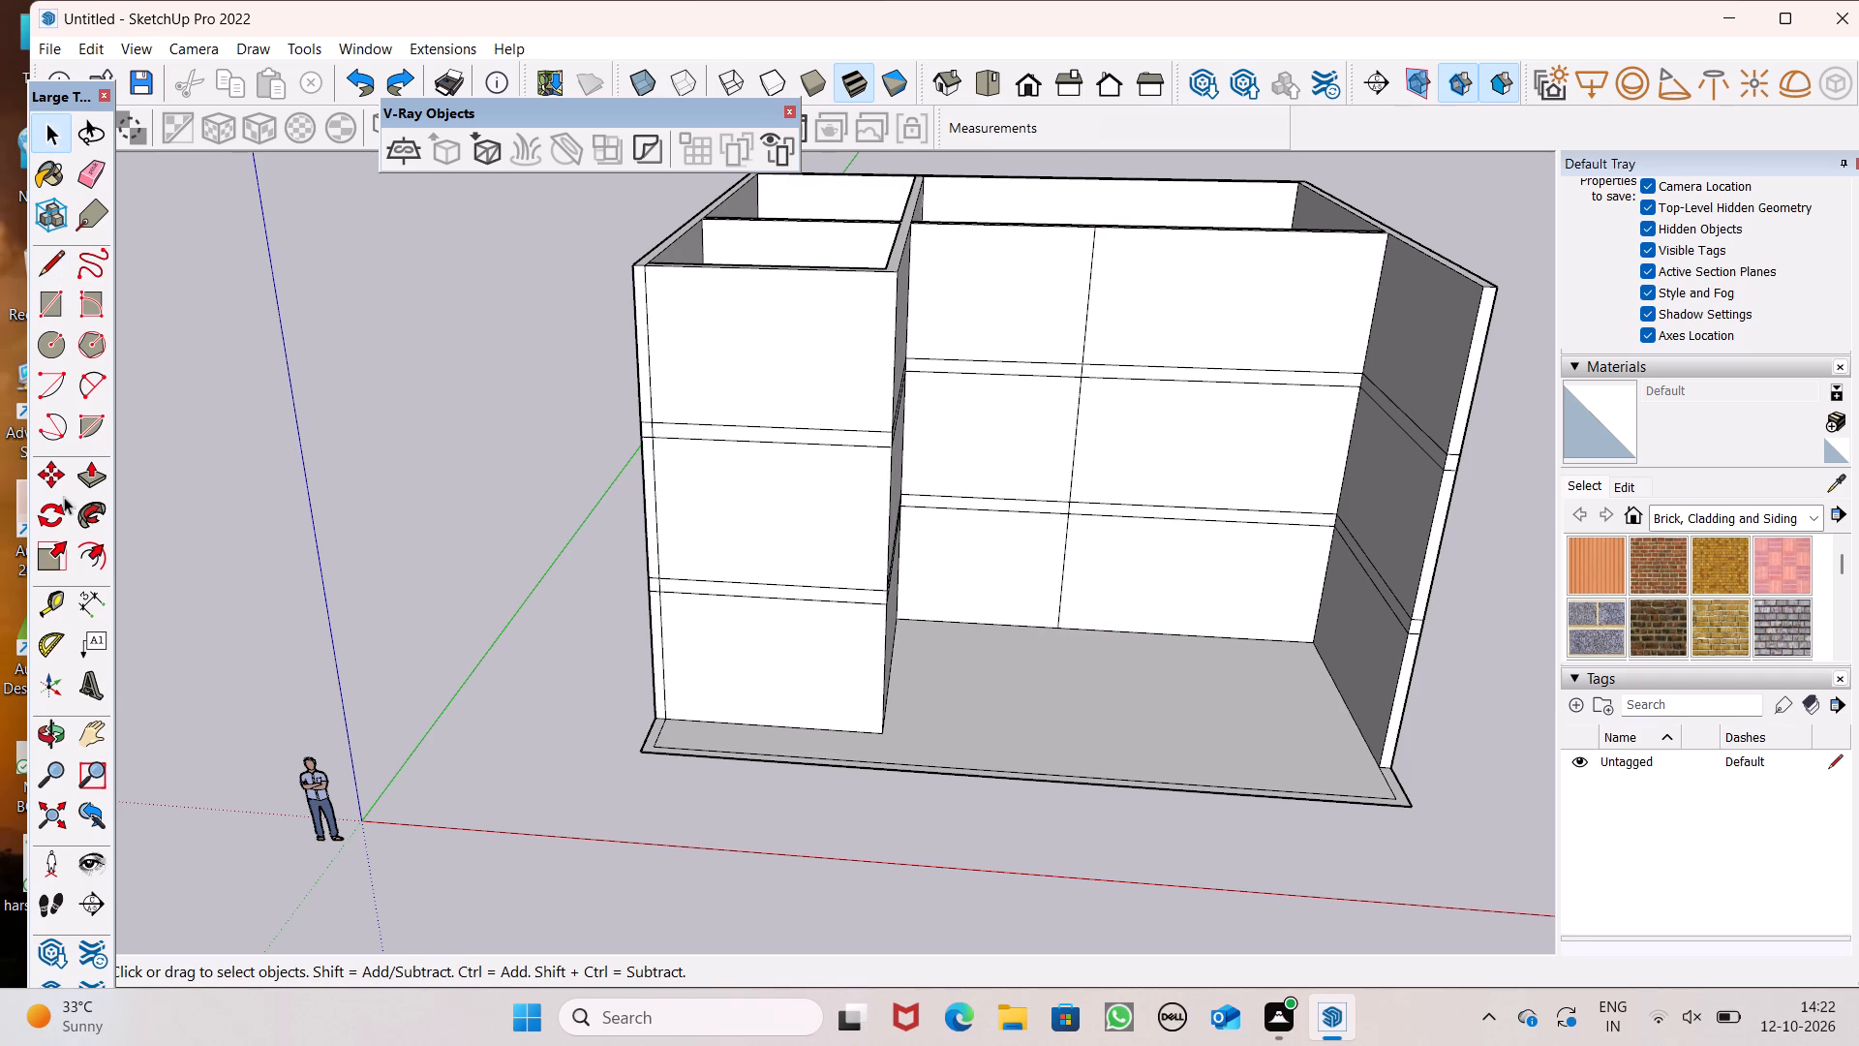
Erase the 1' band lines on the recessed wall between the new vertical line and the projecting room block.
click(97, 477)
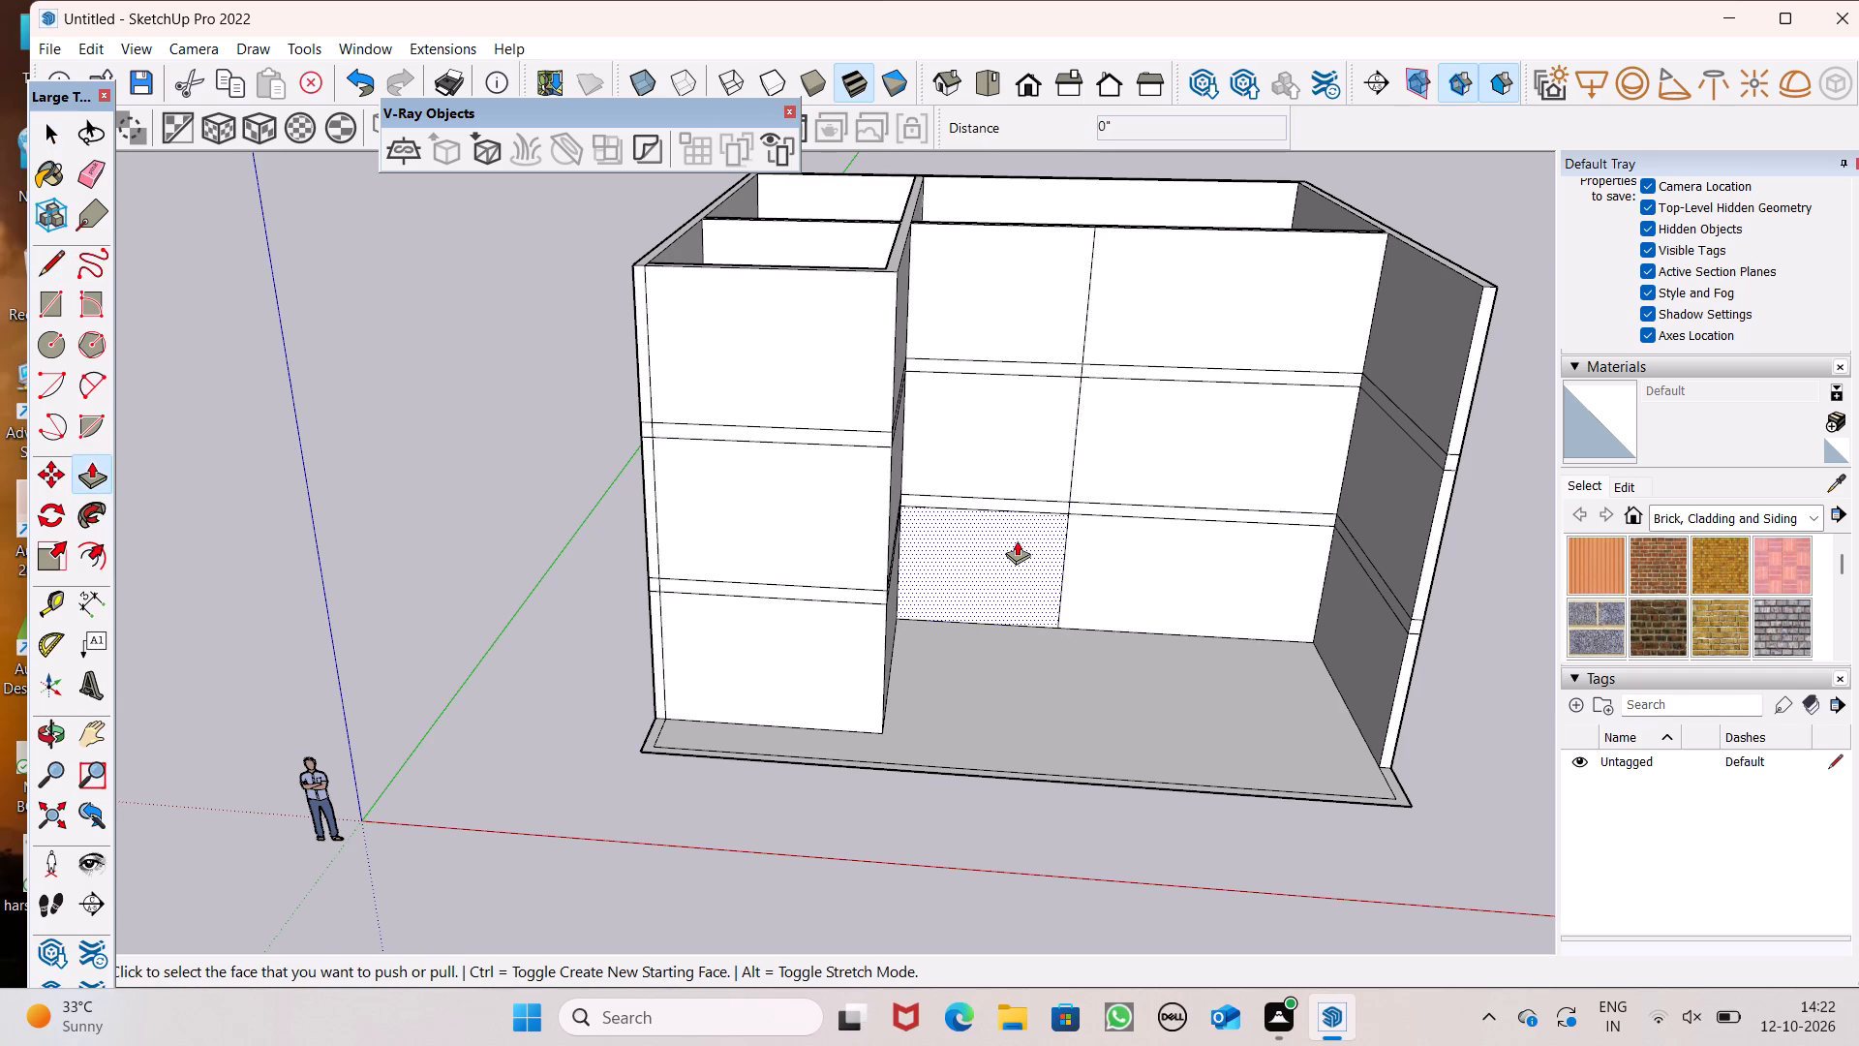
scroll(1049, 478, down, 1)
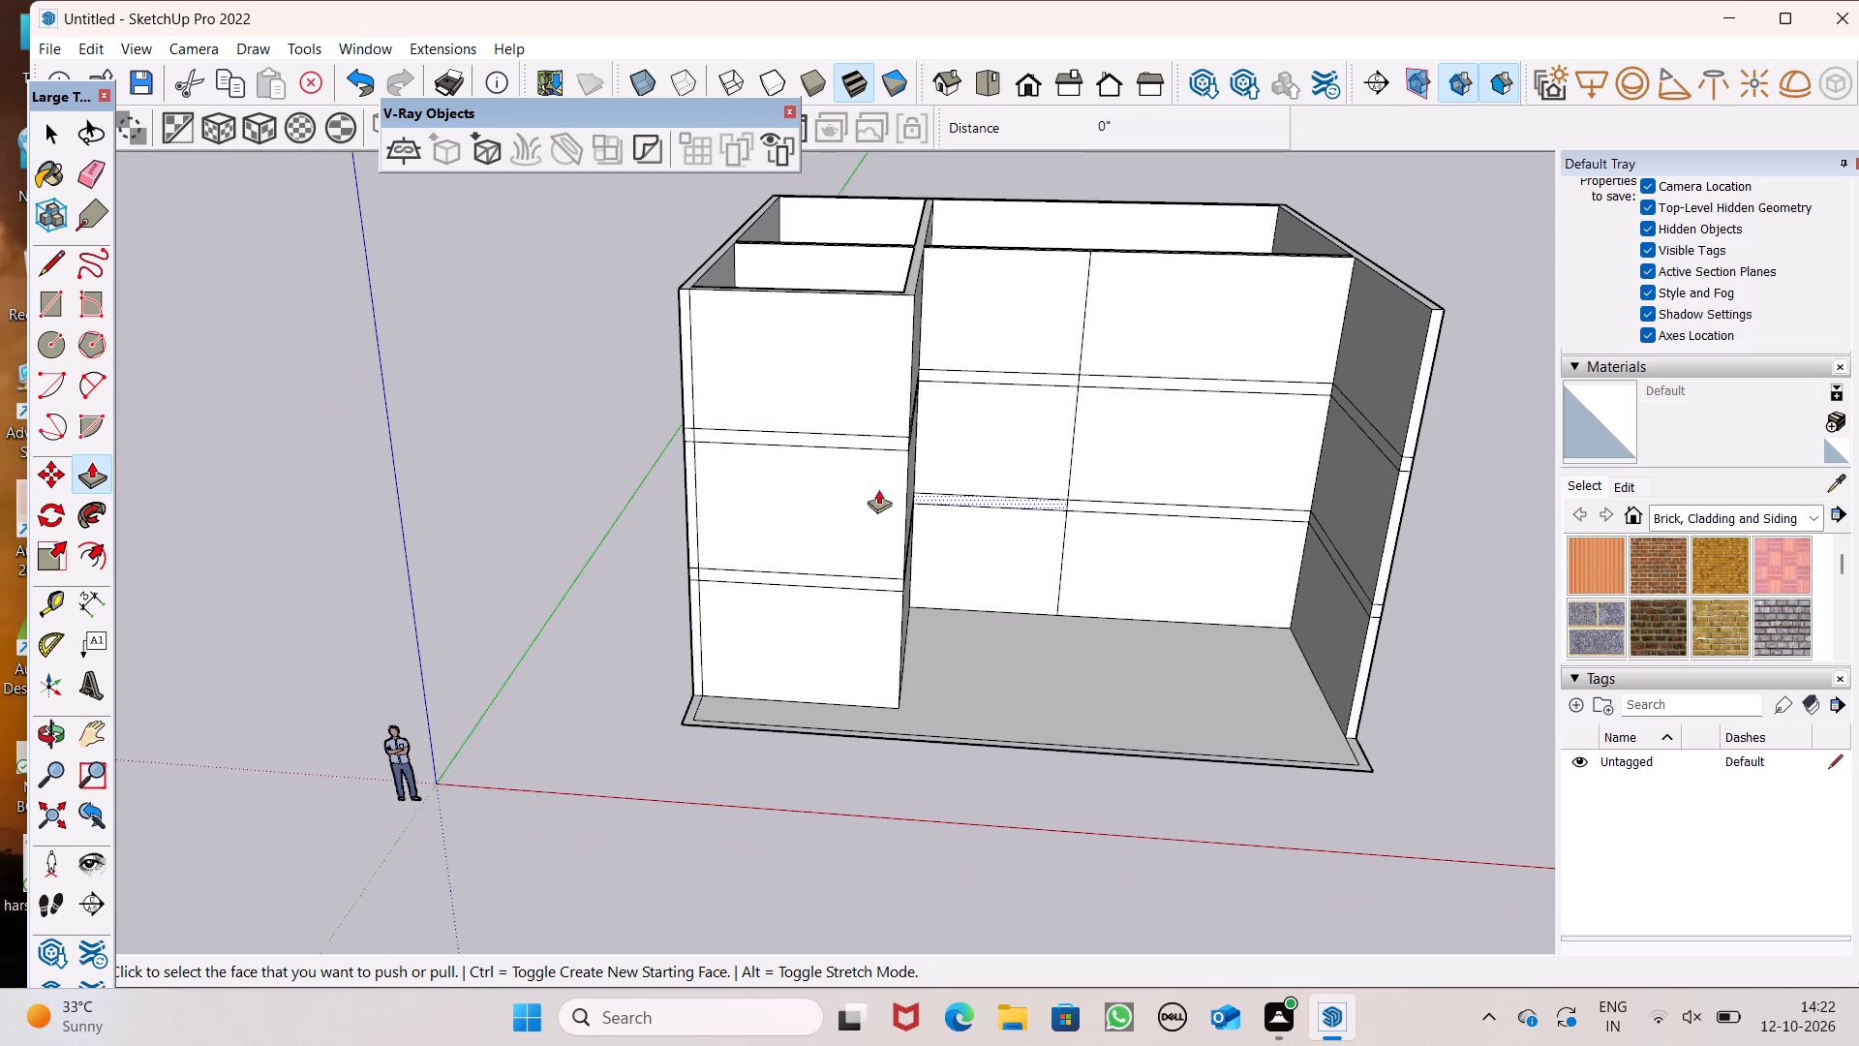
click(96, 173)
drag(977, 356, 994, 391)
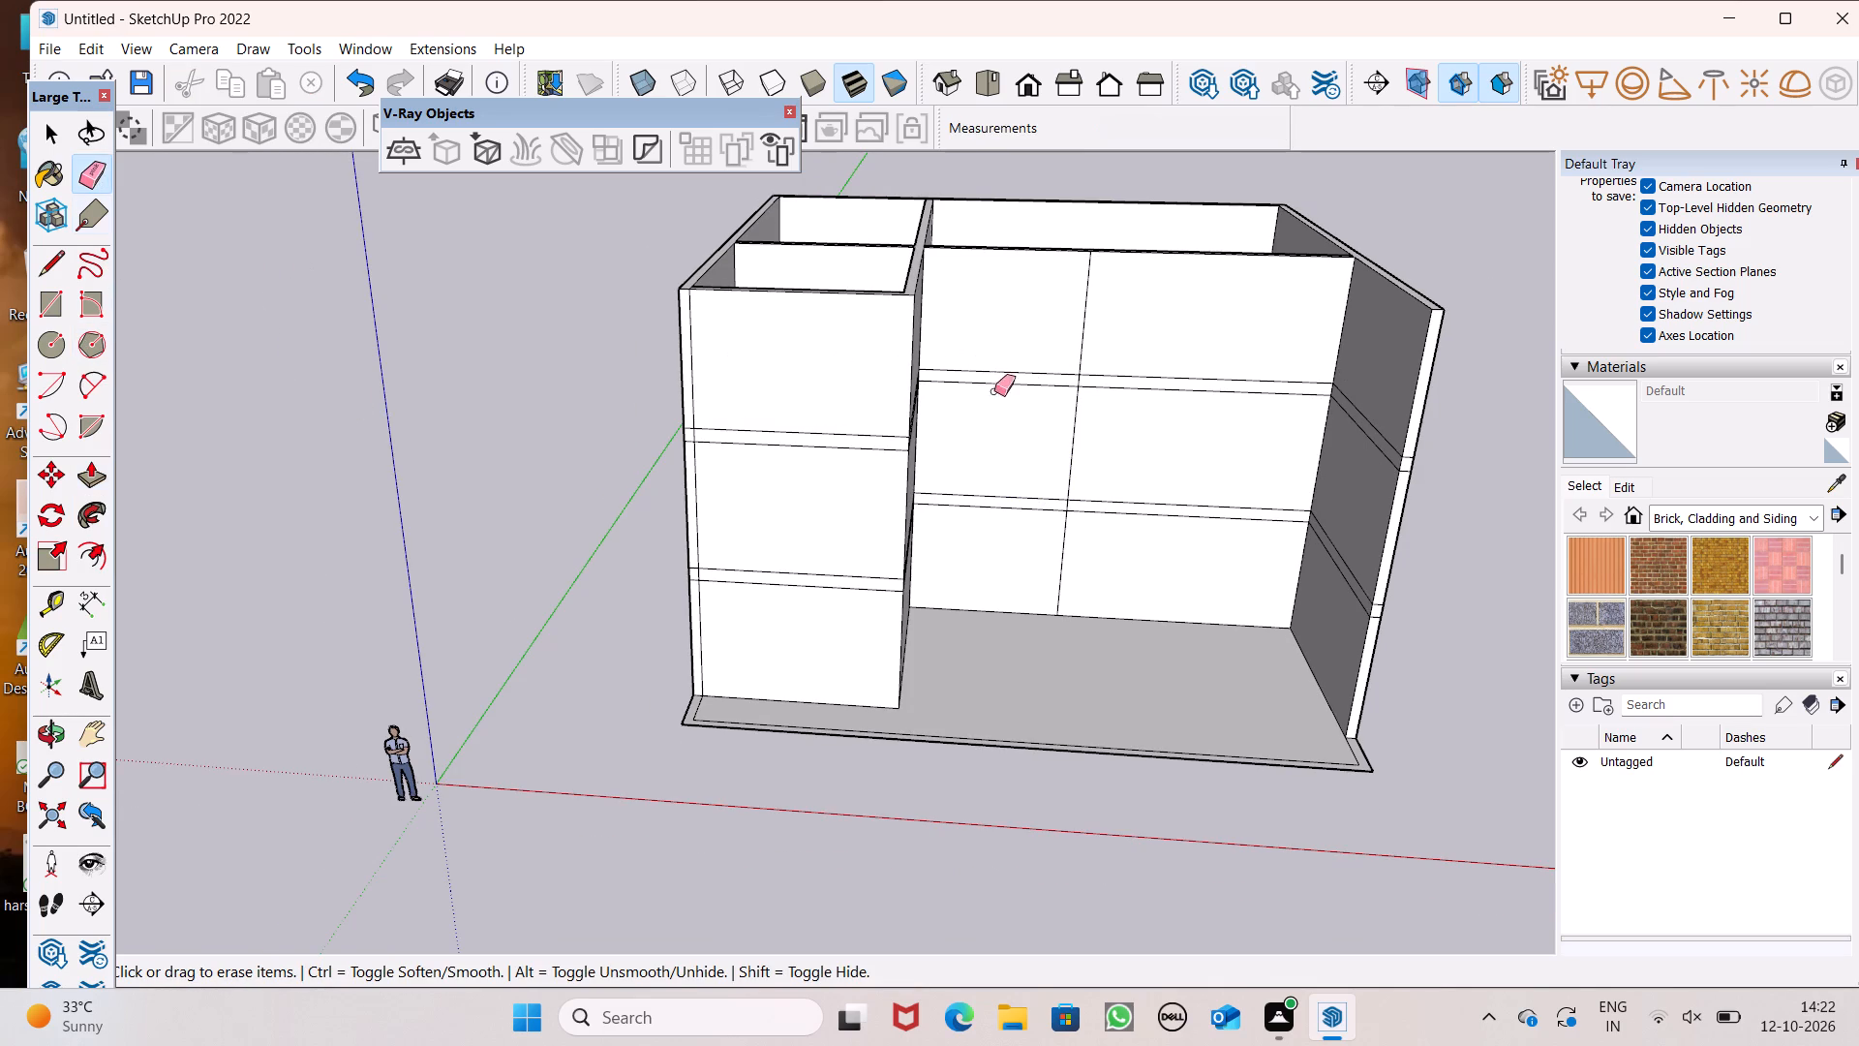
drag(994, 391, 1014, 360)
key(space)
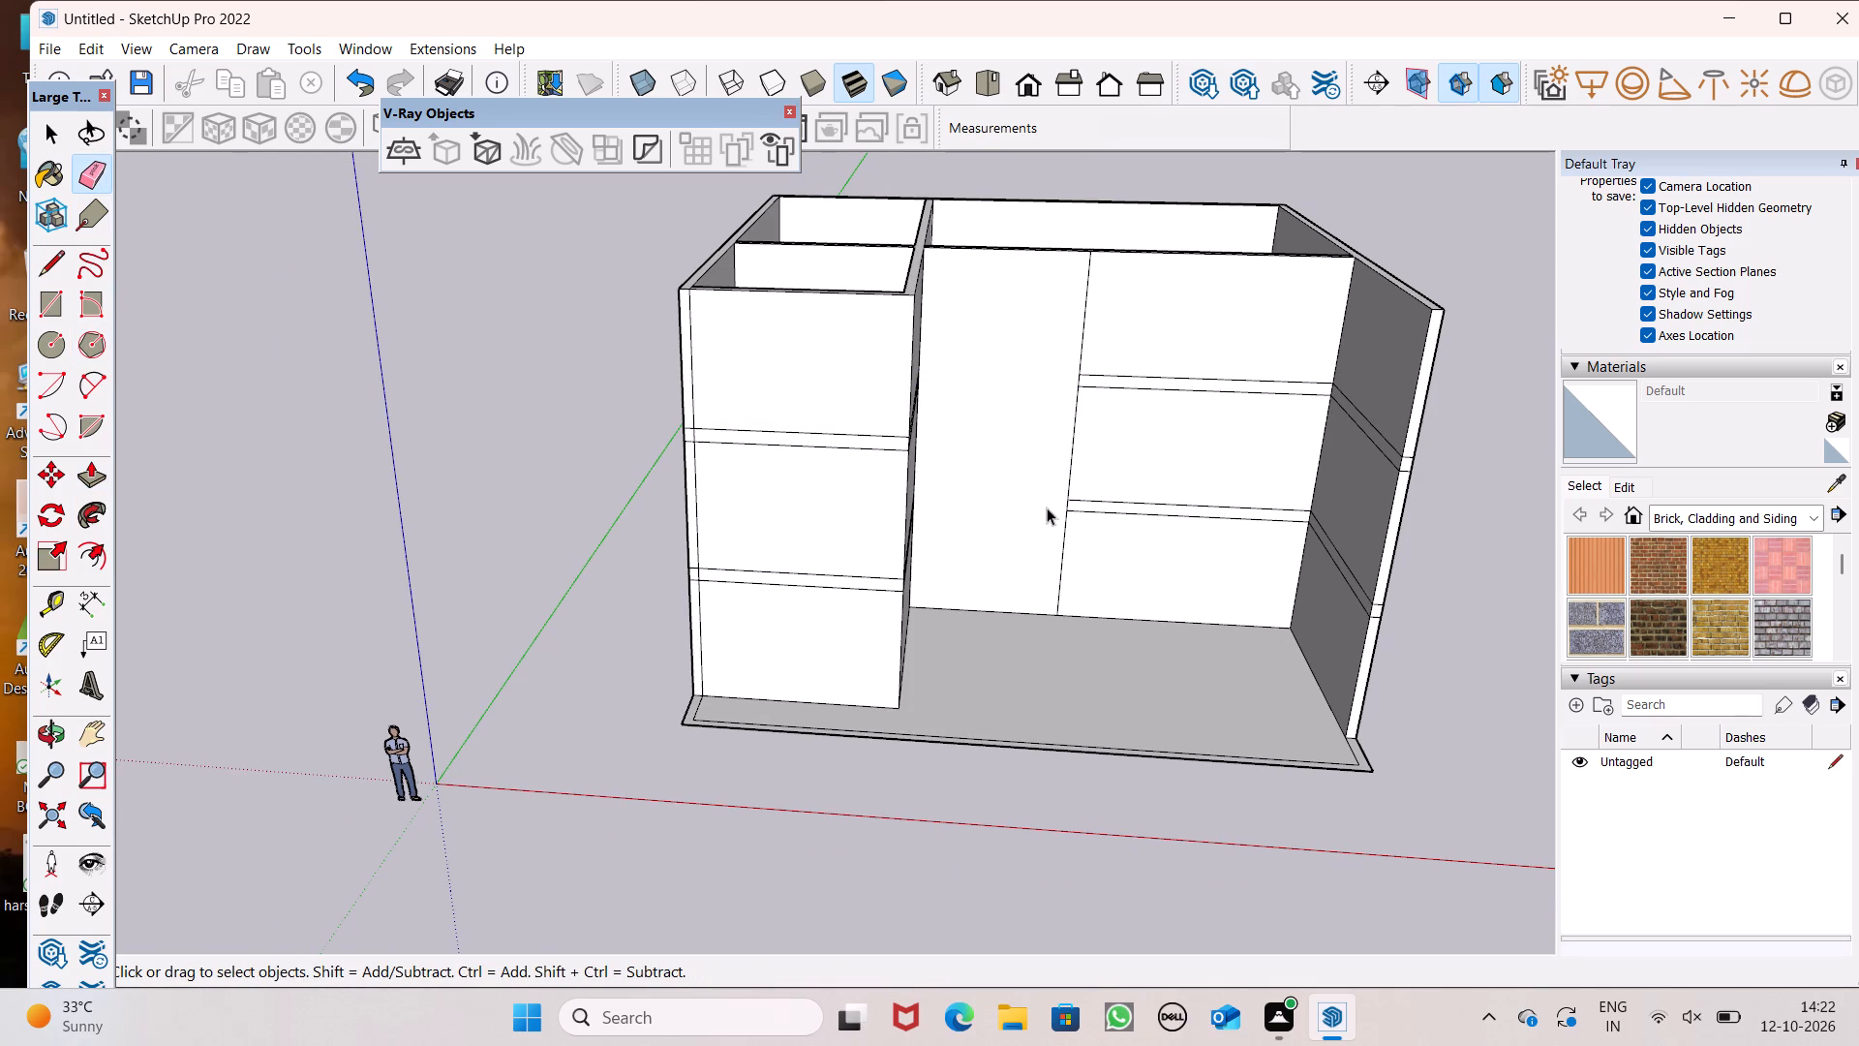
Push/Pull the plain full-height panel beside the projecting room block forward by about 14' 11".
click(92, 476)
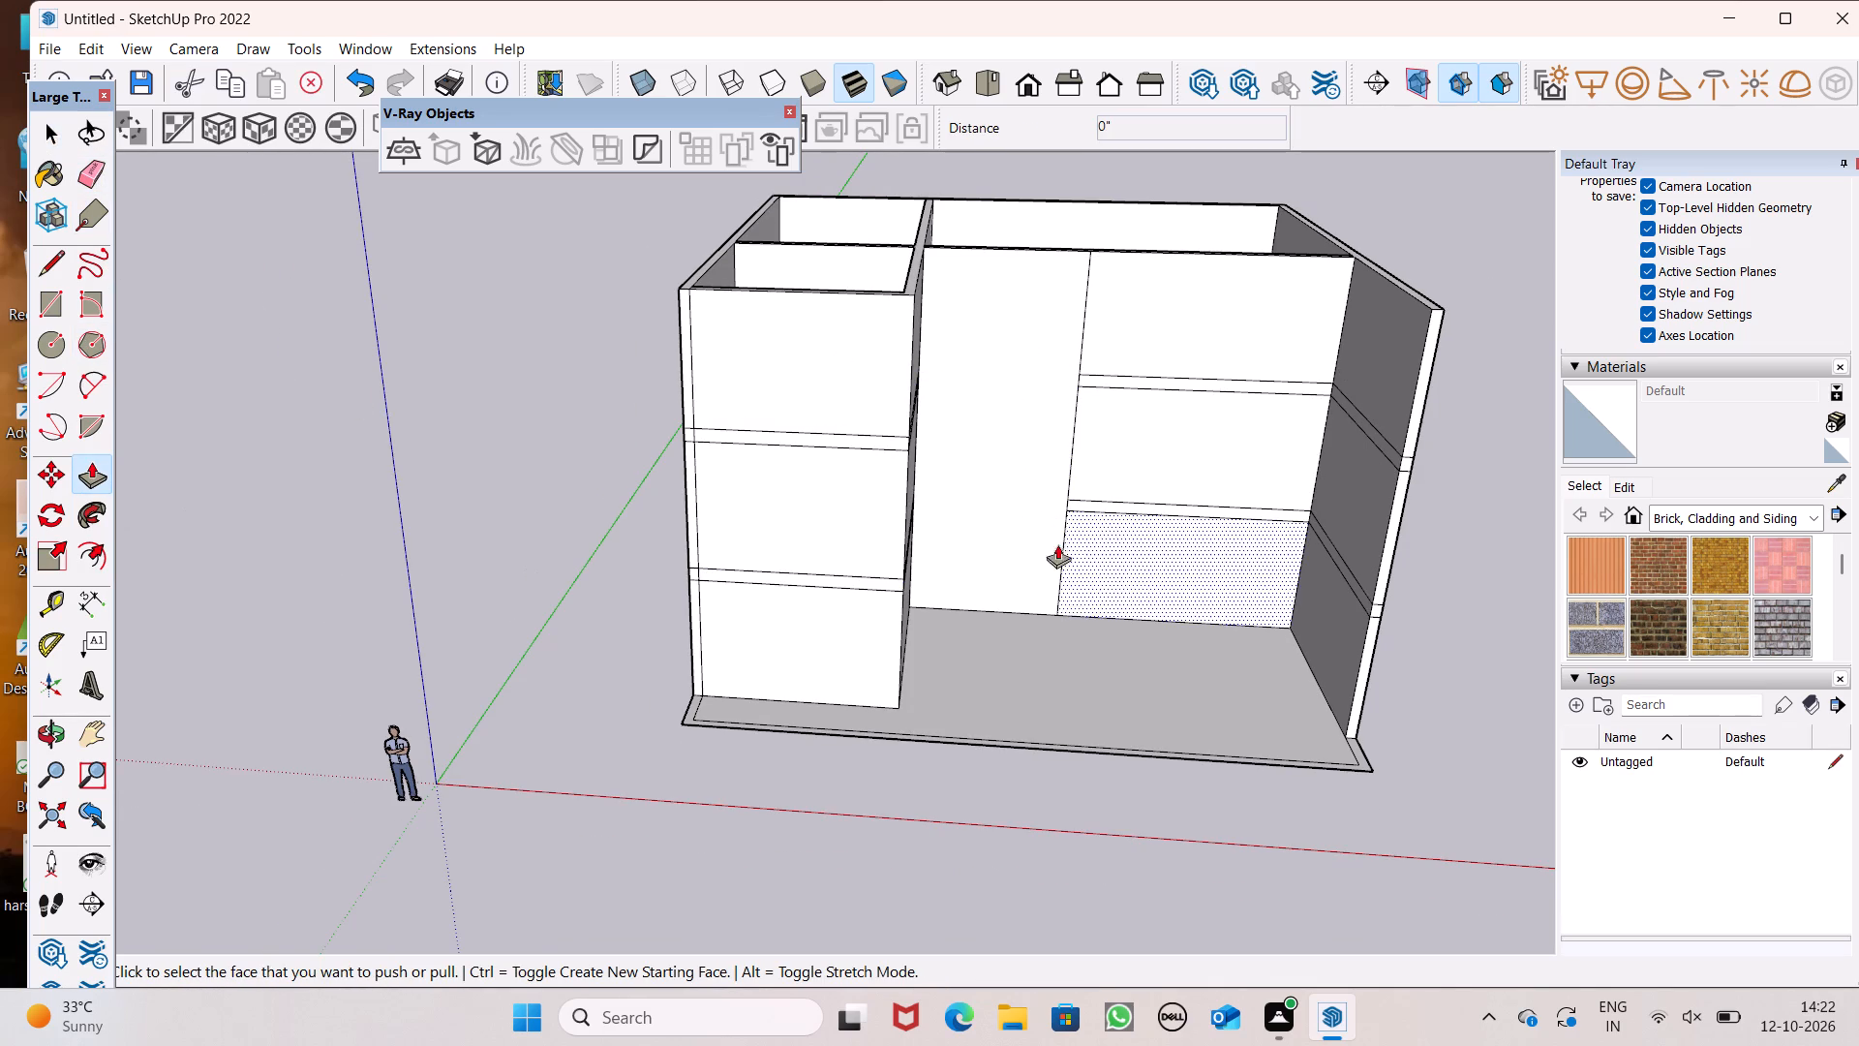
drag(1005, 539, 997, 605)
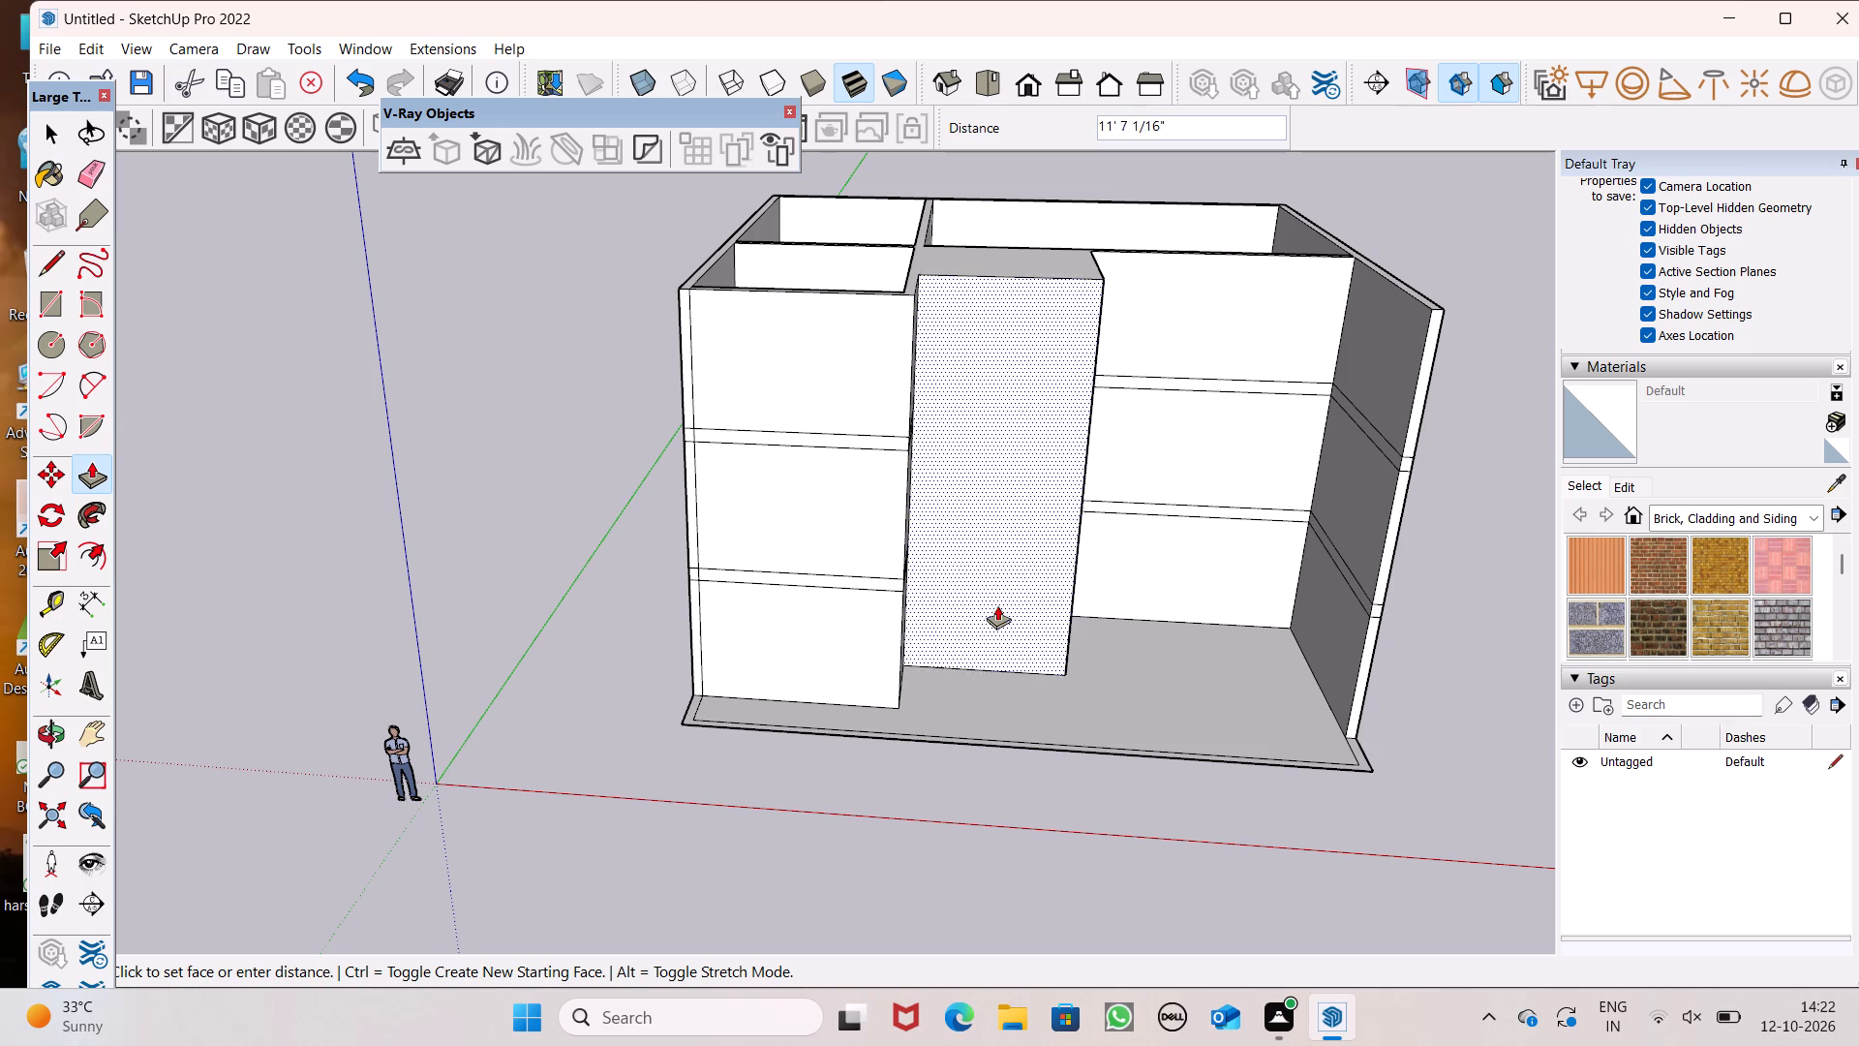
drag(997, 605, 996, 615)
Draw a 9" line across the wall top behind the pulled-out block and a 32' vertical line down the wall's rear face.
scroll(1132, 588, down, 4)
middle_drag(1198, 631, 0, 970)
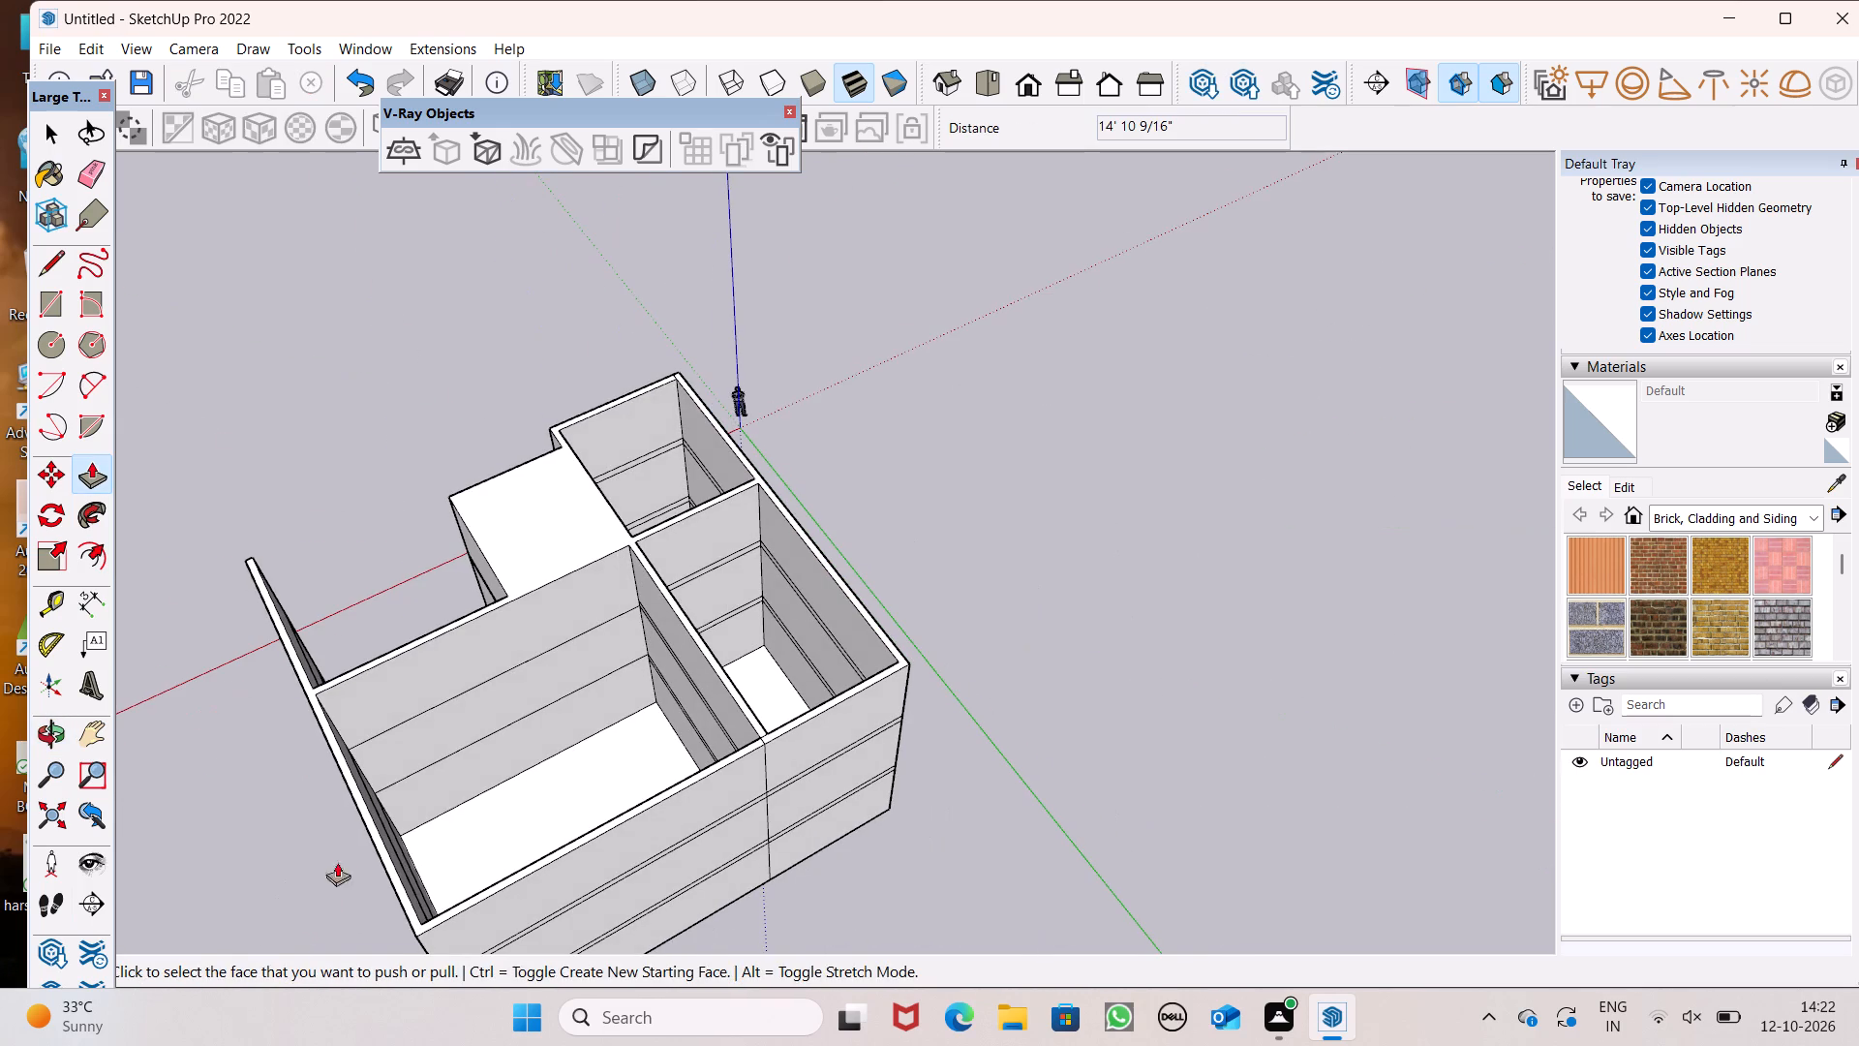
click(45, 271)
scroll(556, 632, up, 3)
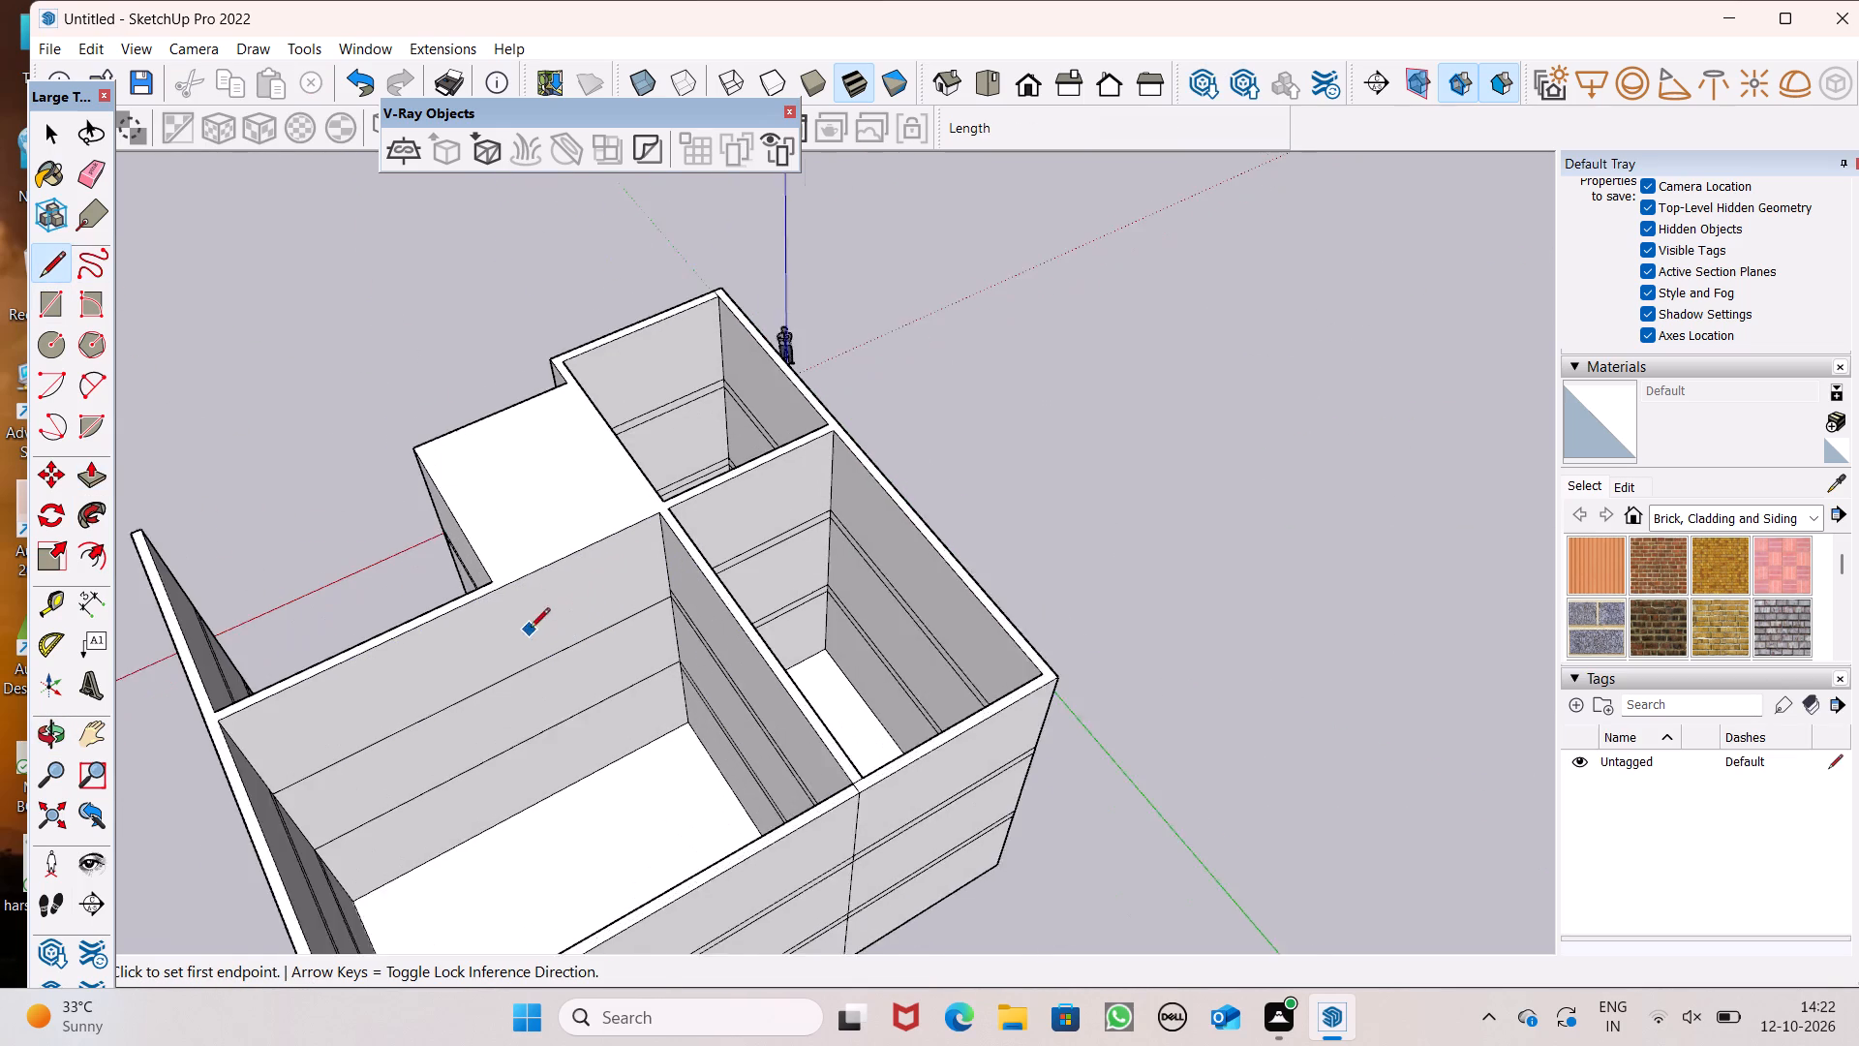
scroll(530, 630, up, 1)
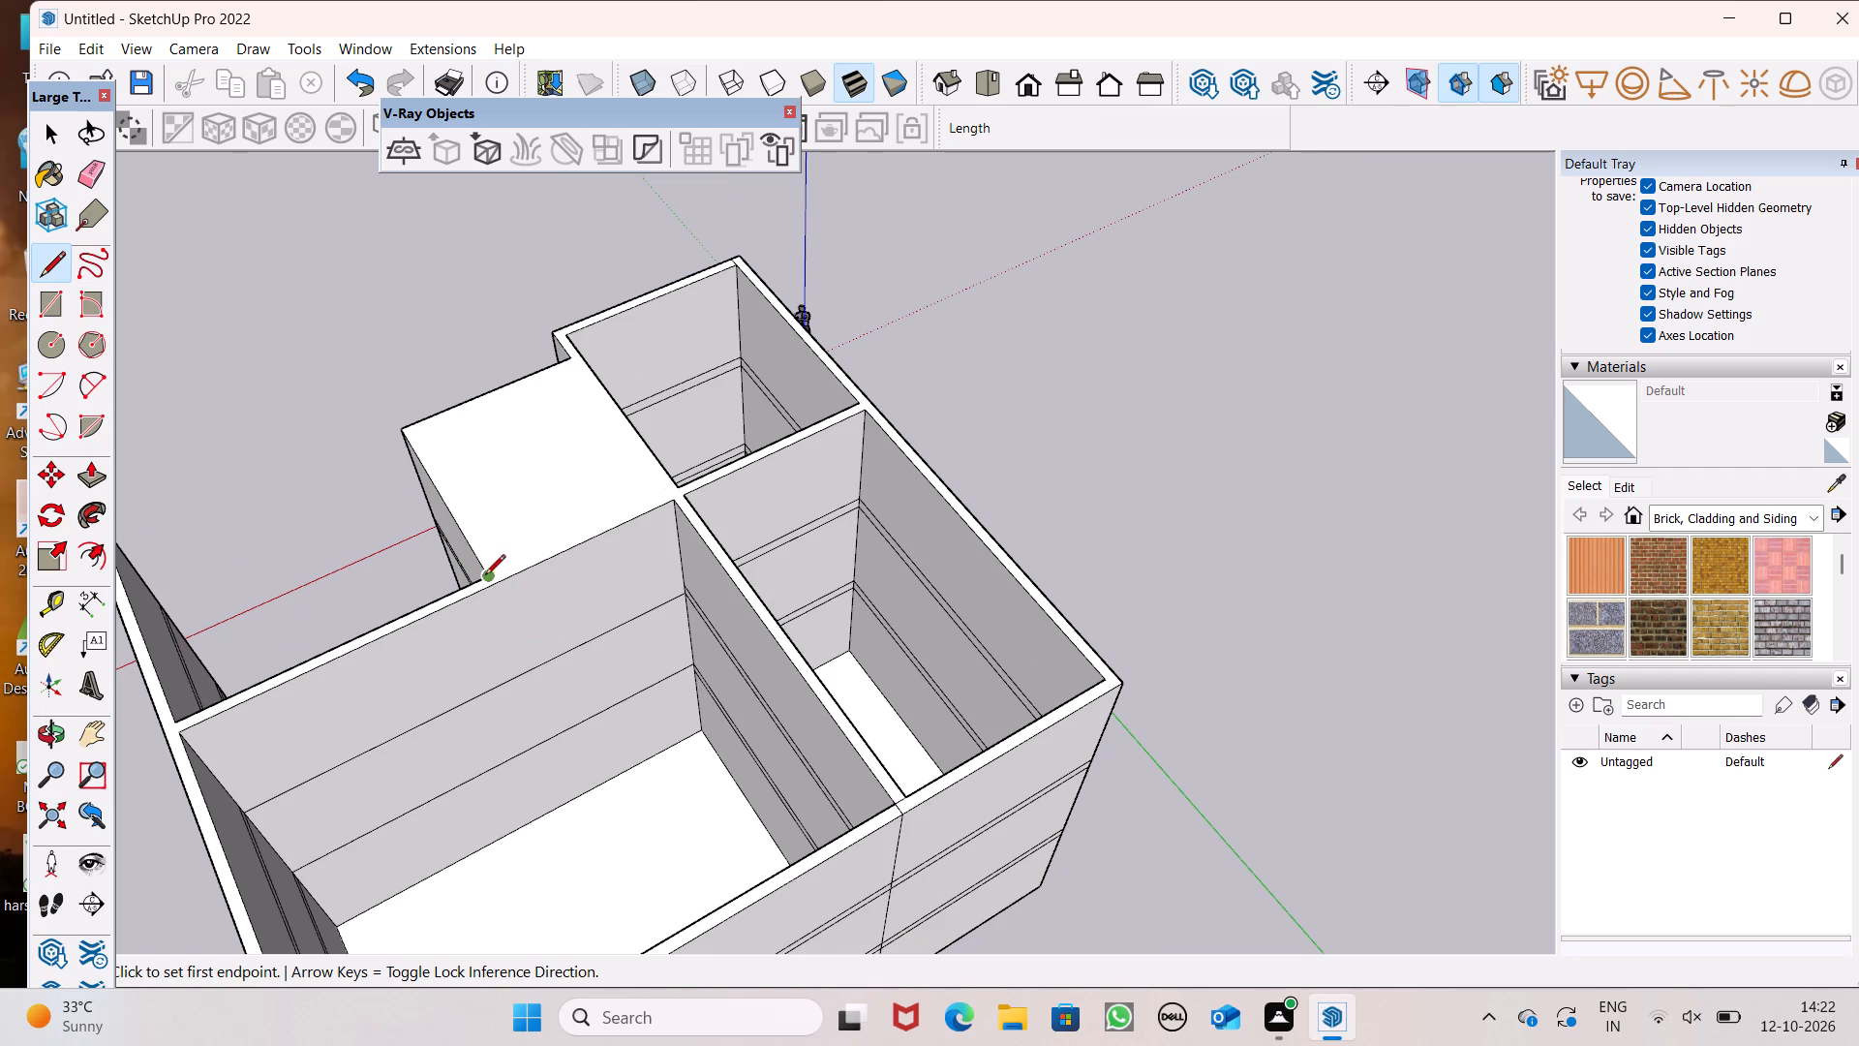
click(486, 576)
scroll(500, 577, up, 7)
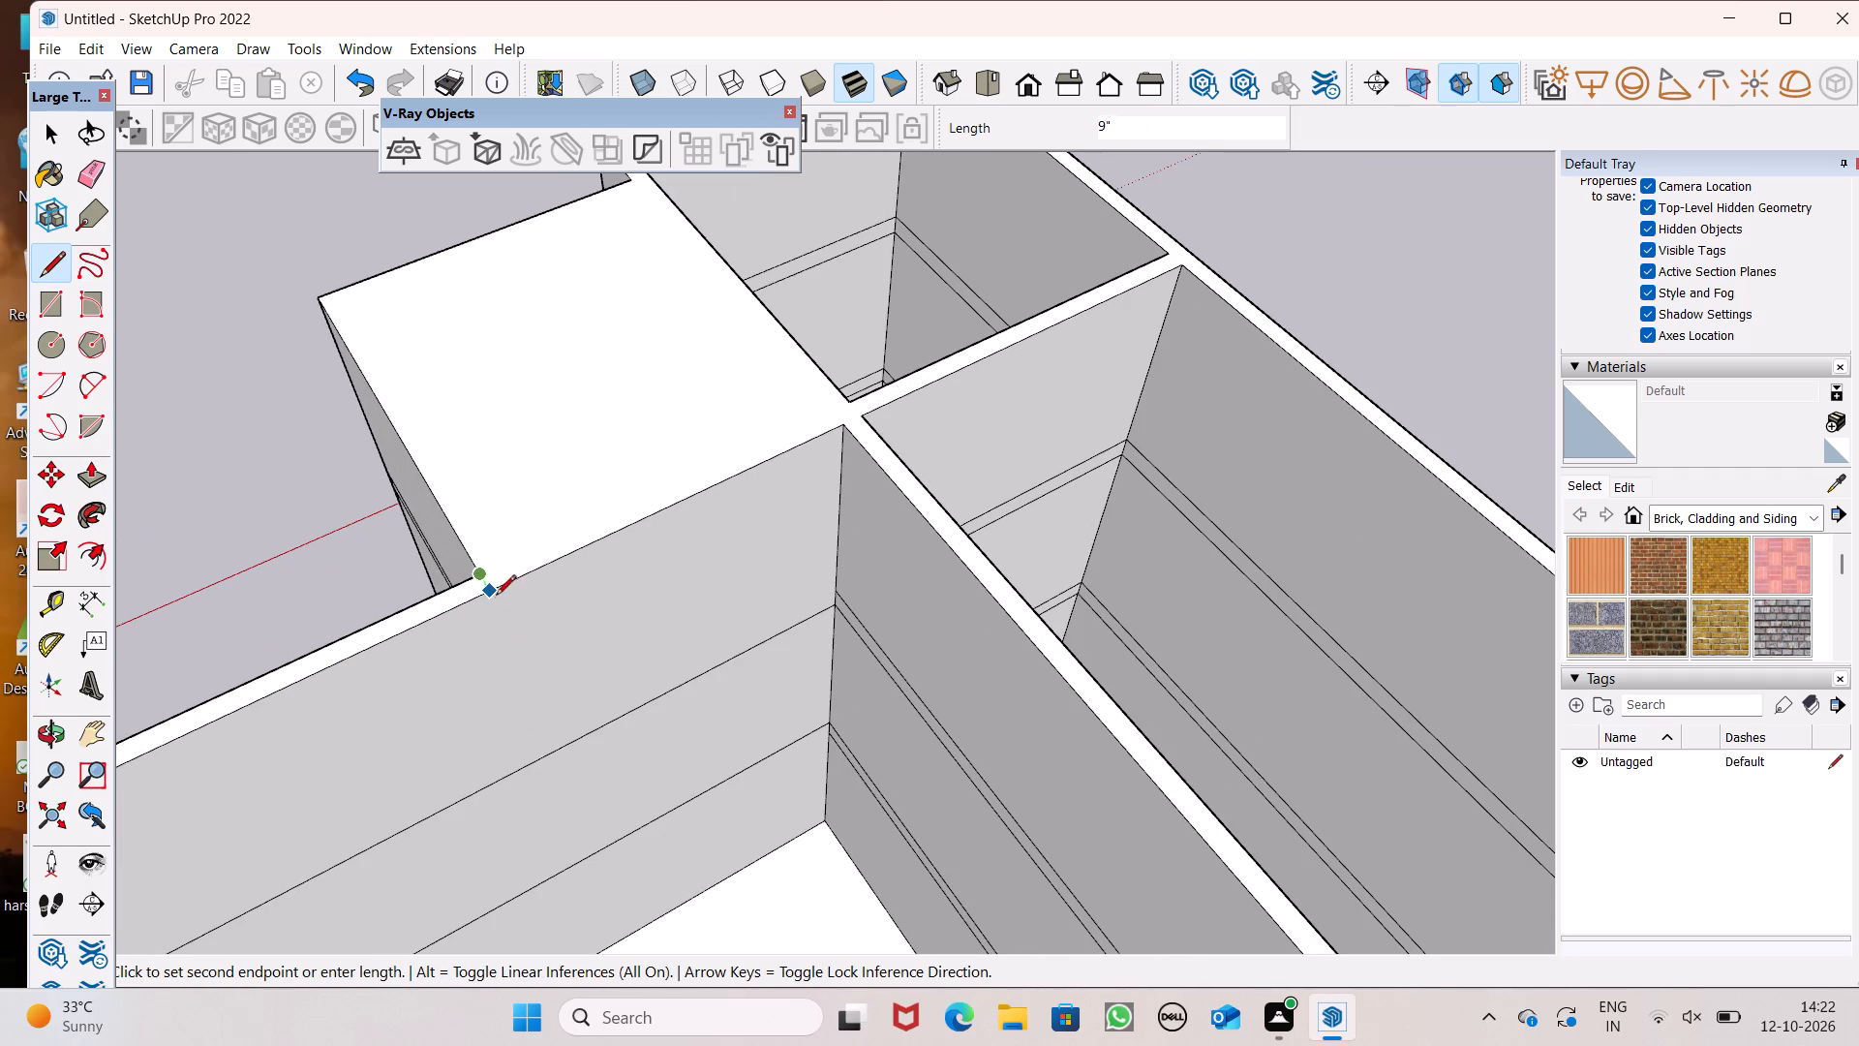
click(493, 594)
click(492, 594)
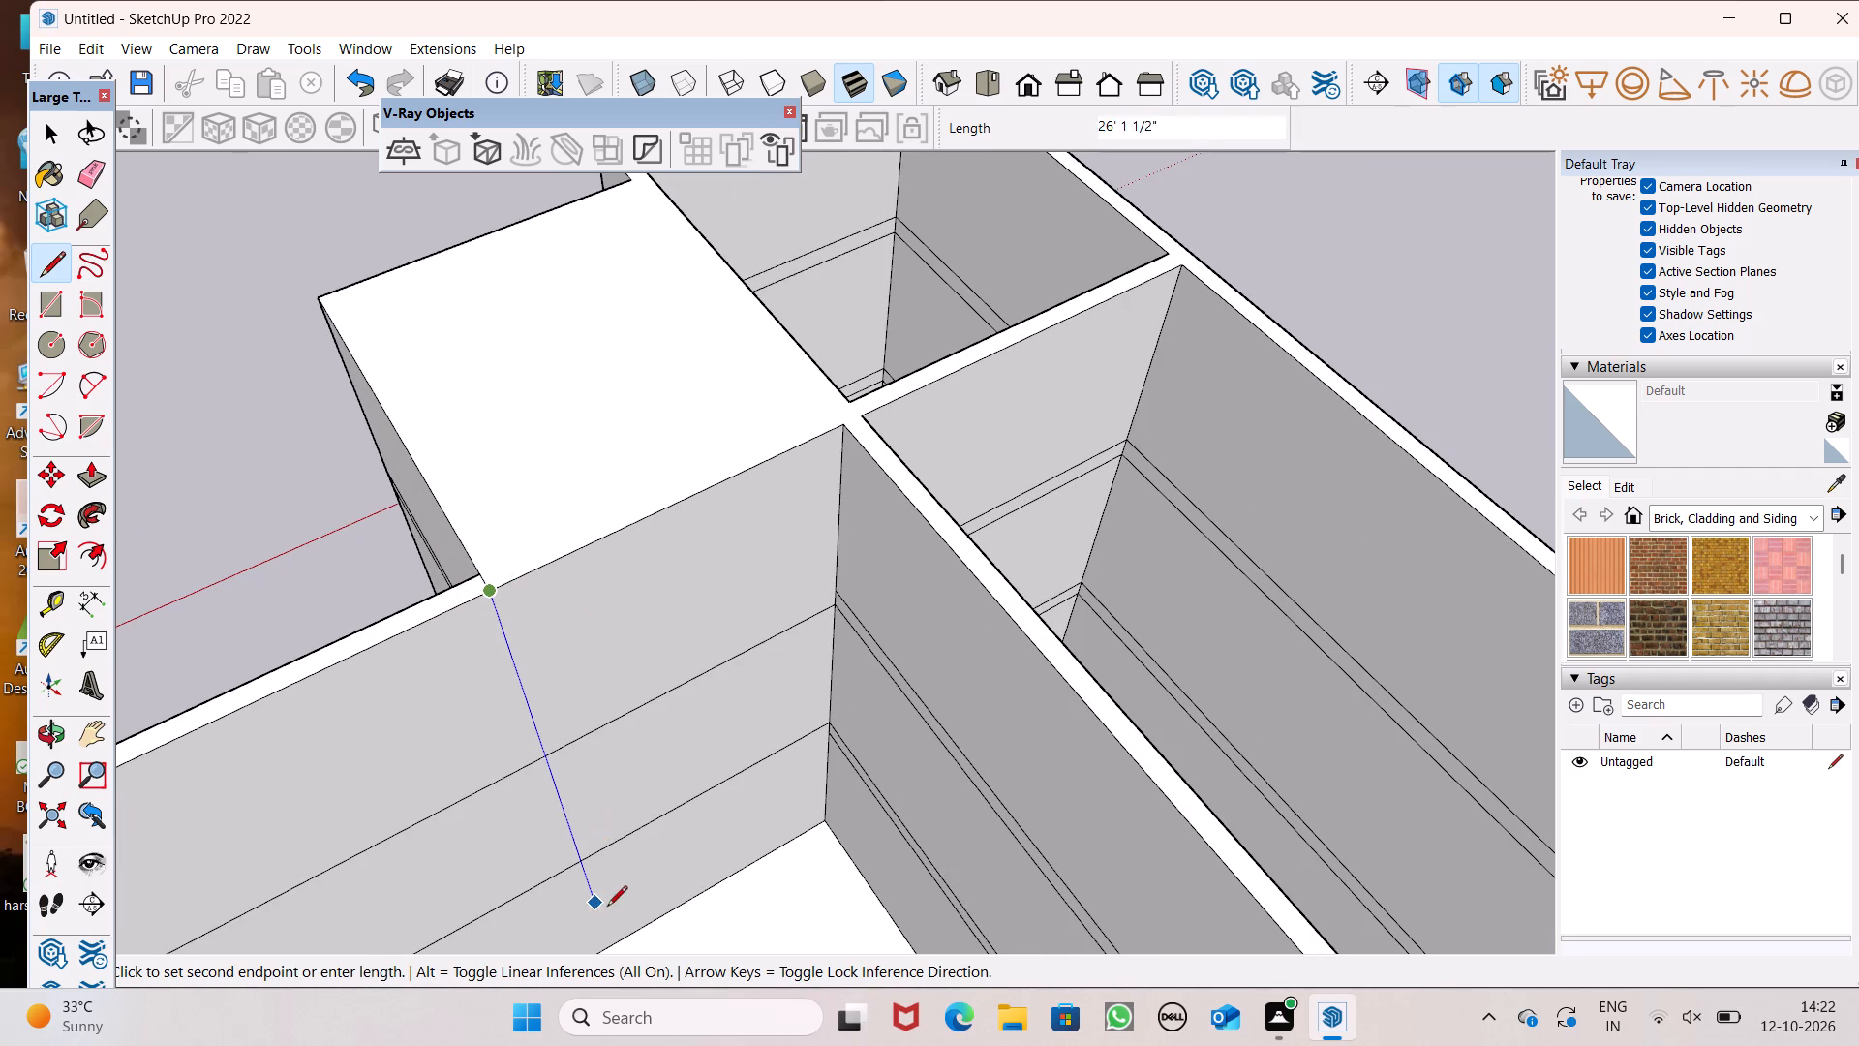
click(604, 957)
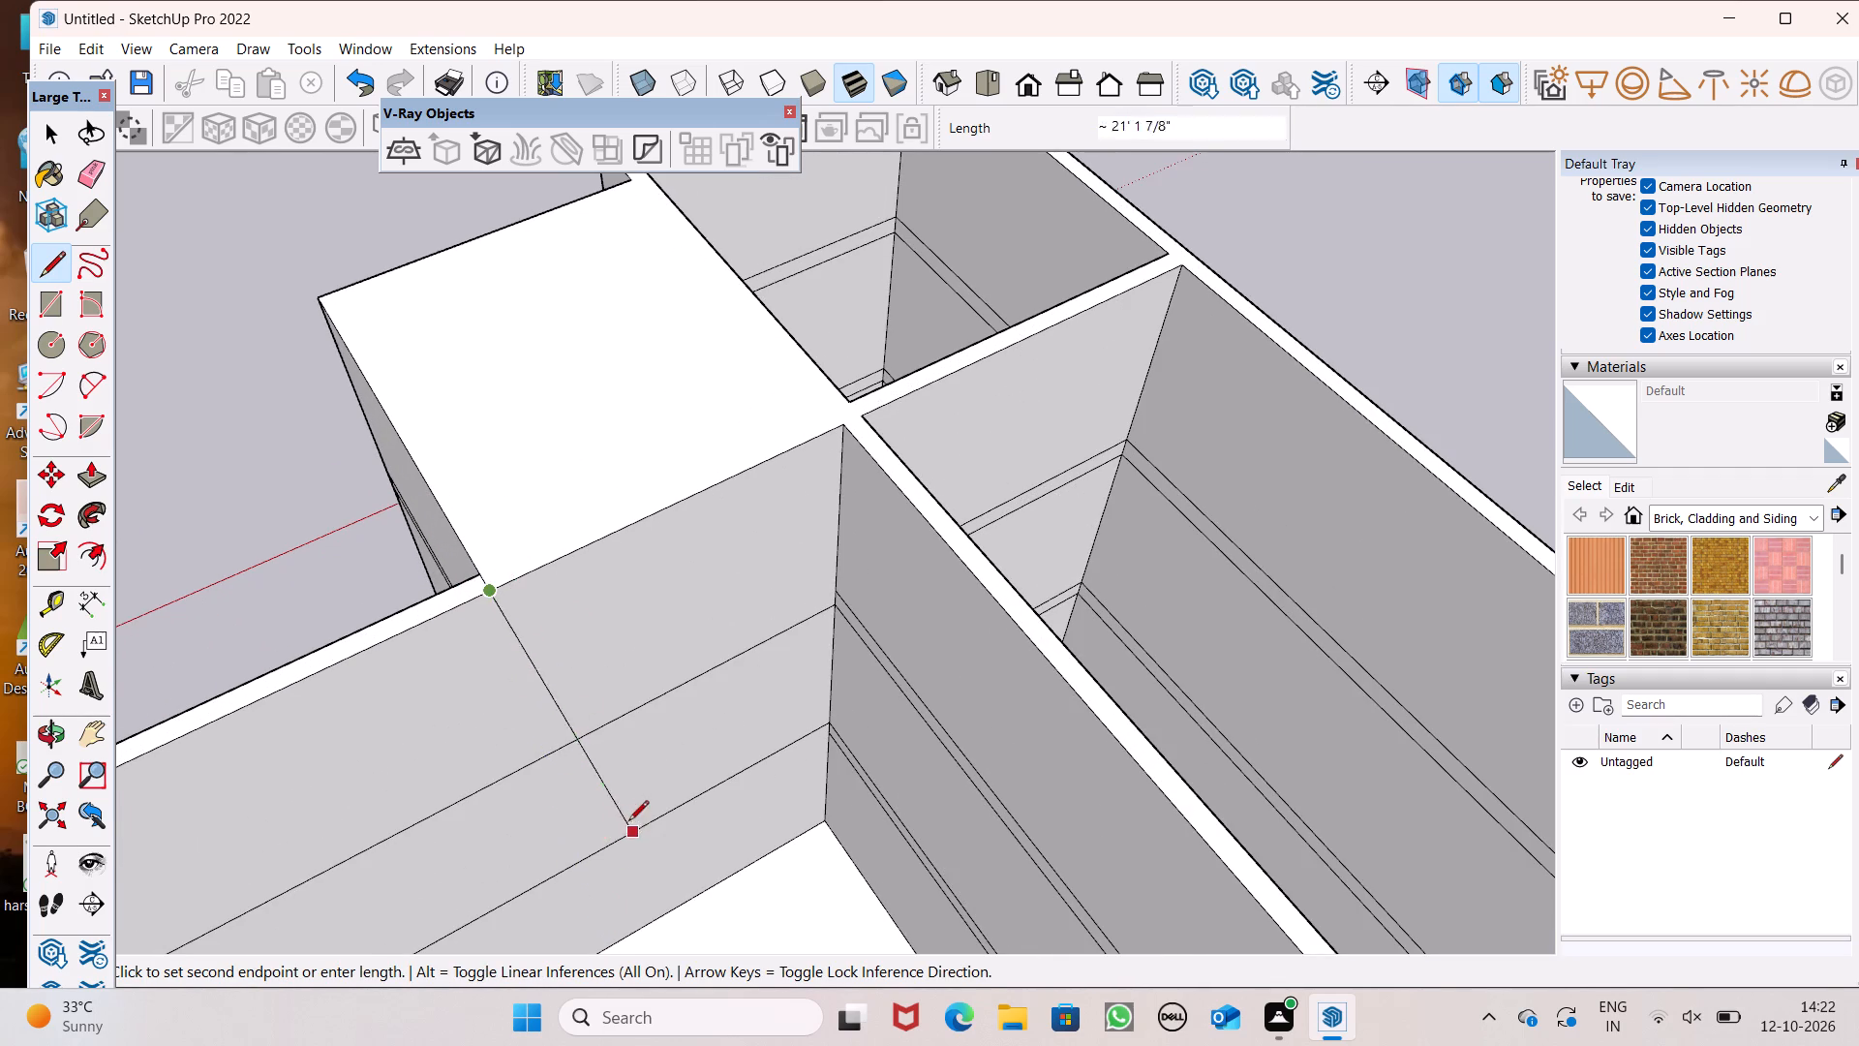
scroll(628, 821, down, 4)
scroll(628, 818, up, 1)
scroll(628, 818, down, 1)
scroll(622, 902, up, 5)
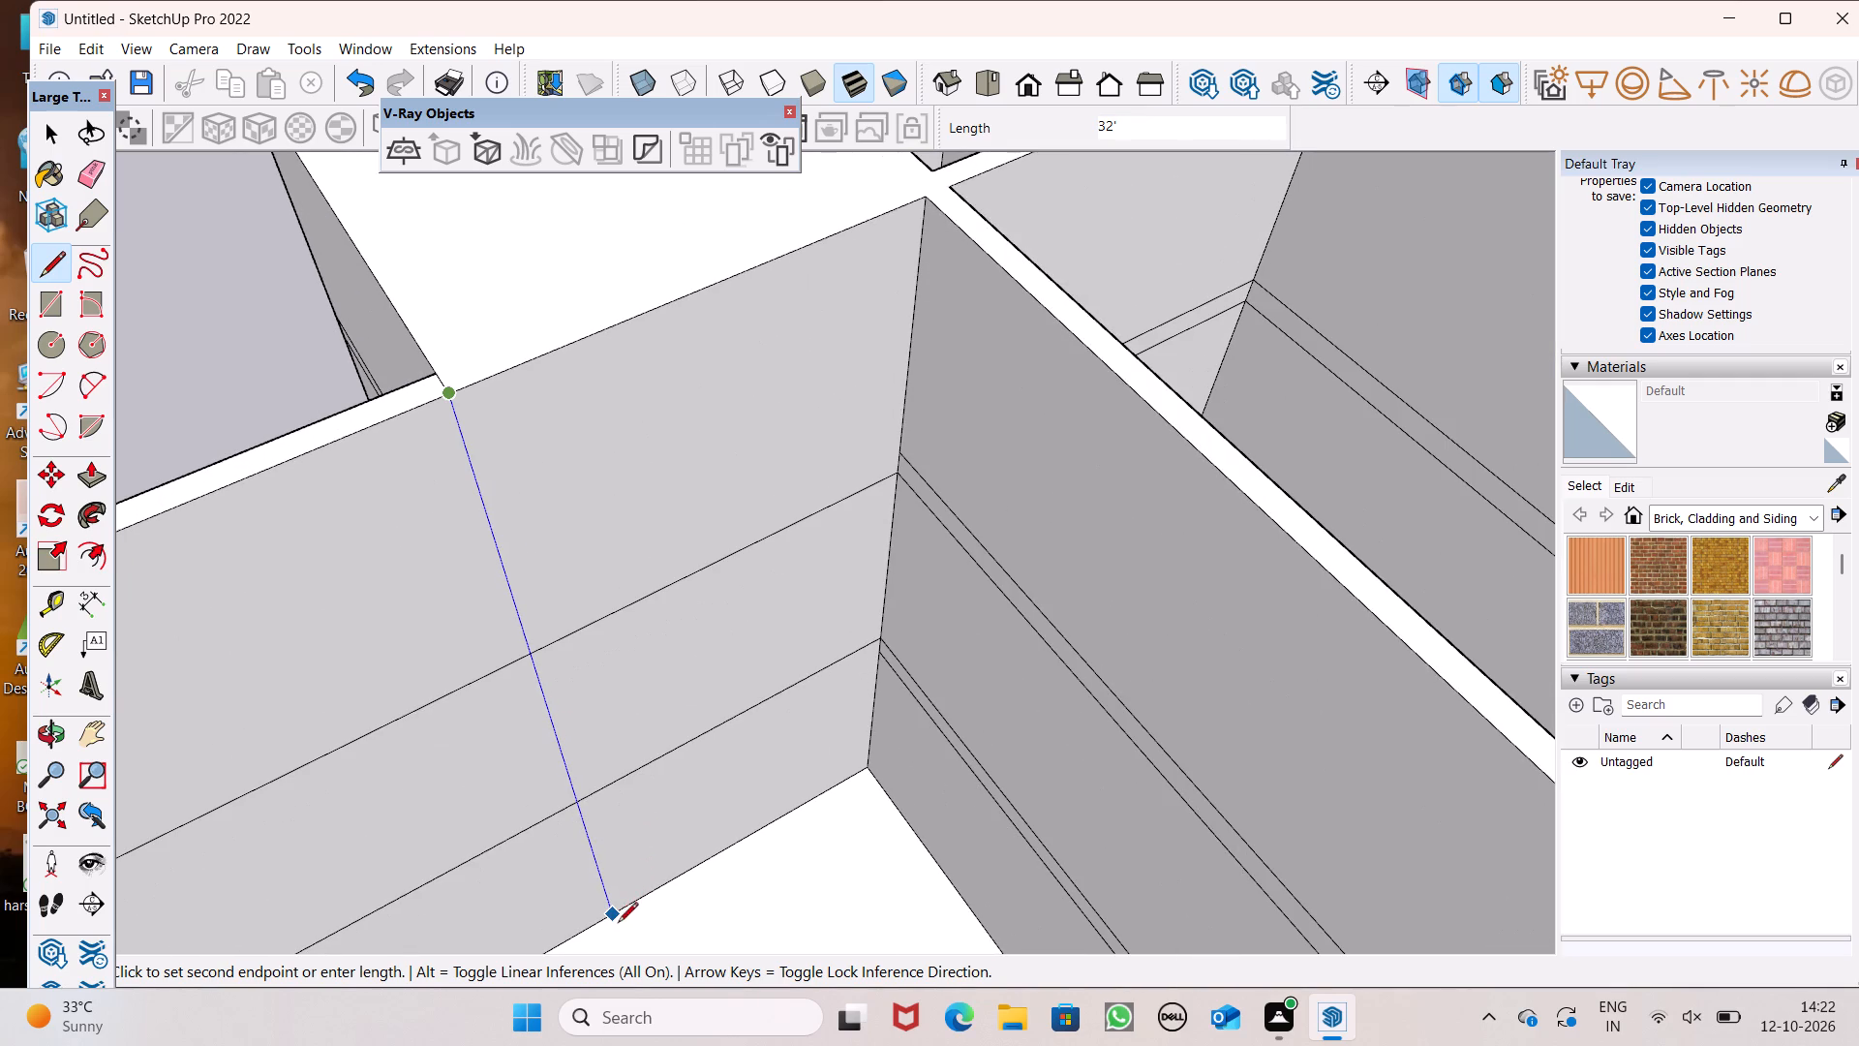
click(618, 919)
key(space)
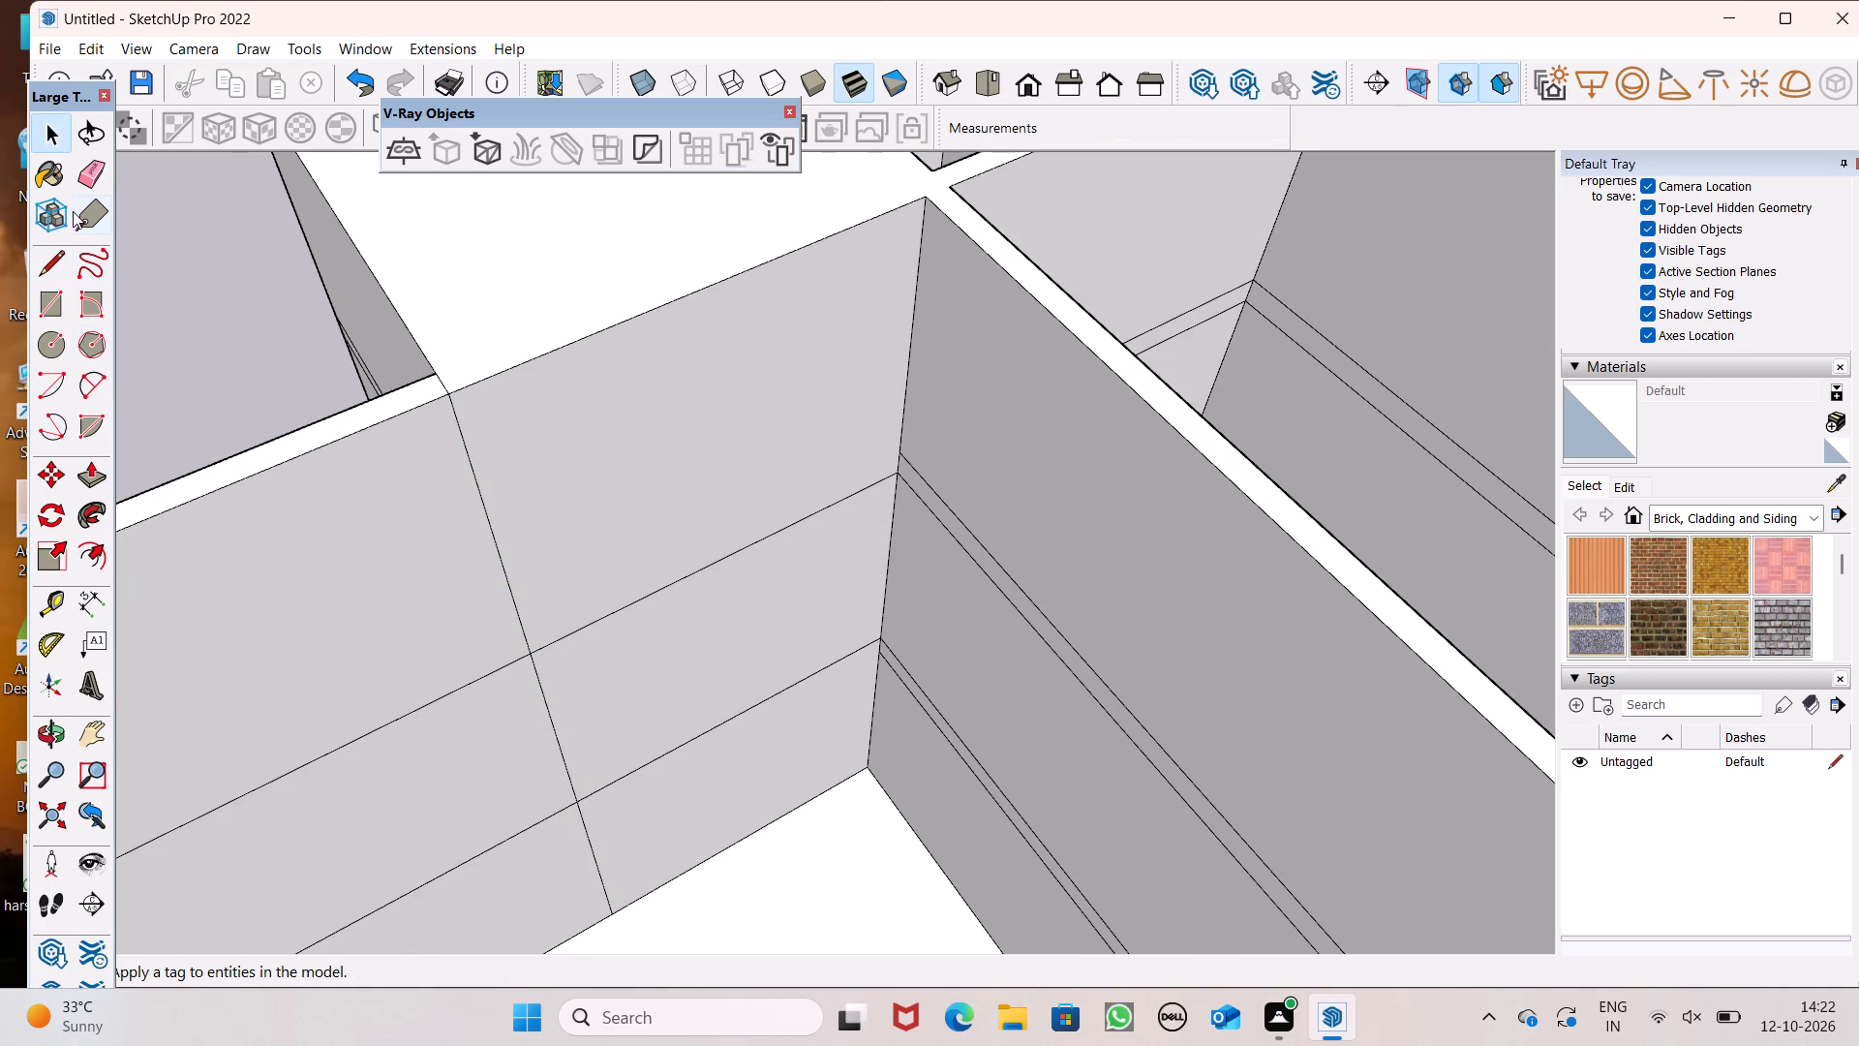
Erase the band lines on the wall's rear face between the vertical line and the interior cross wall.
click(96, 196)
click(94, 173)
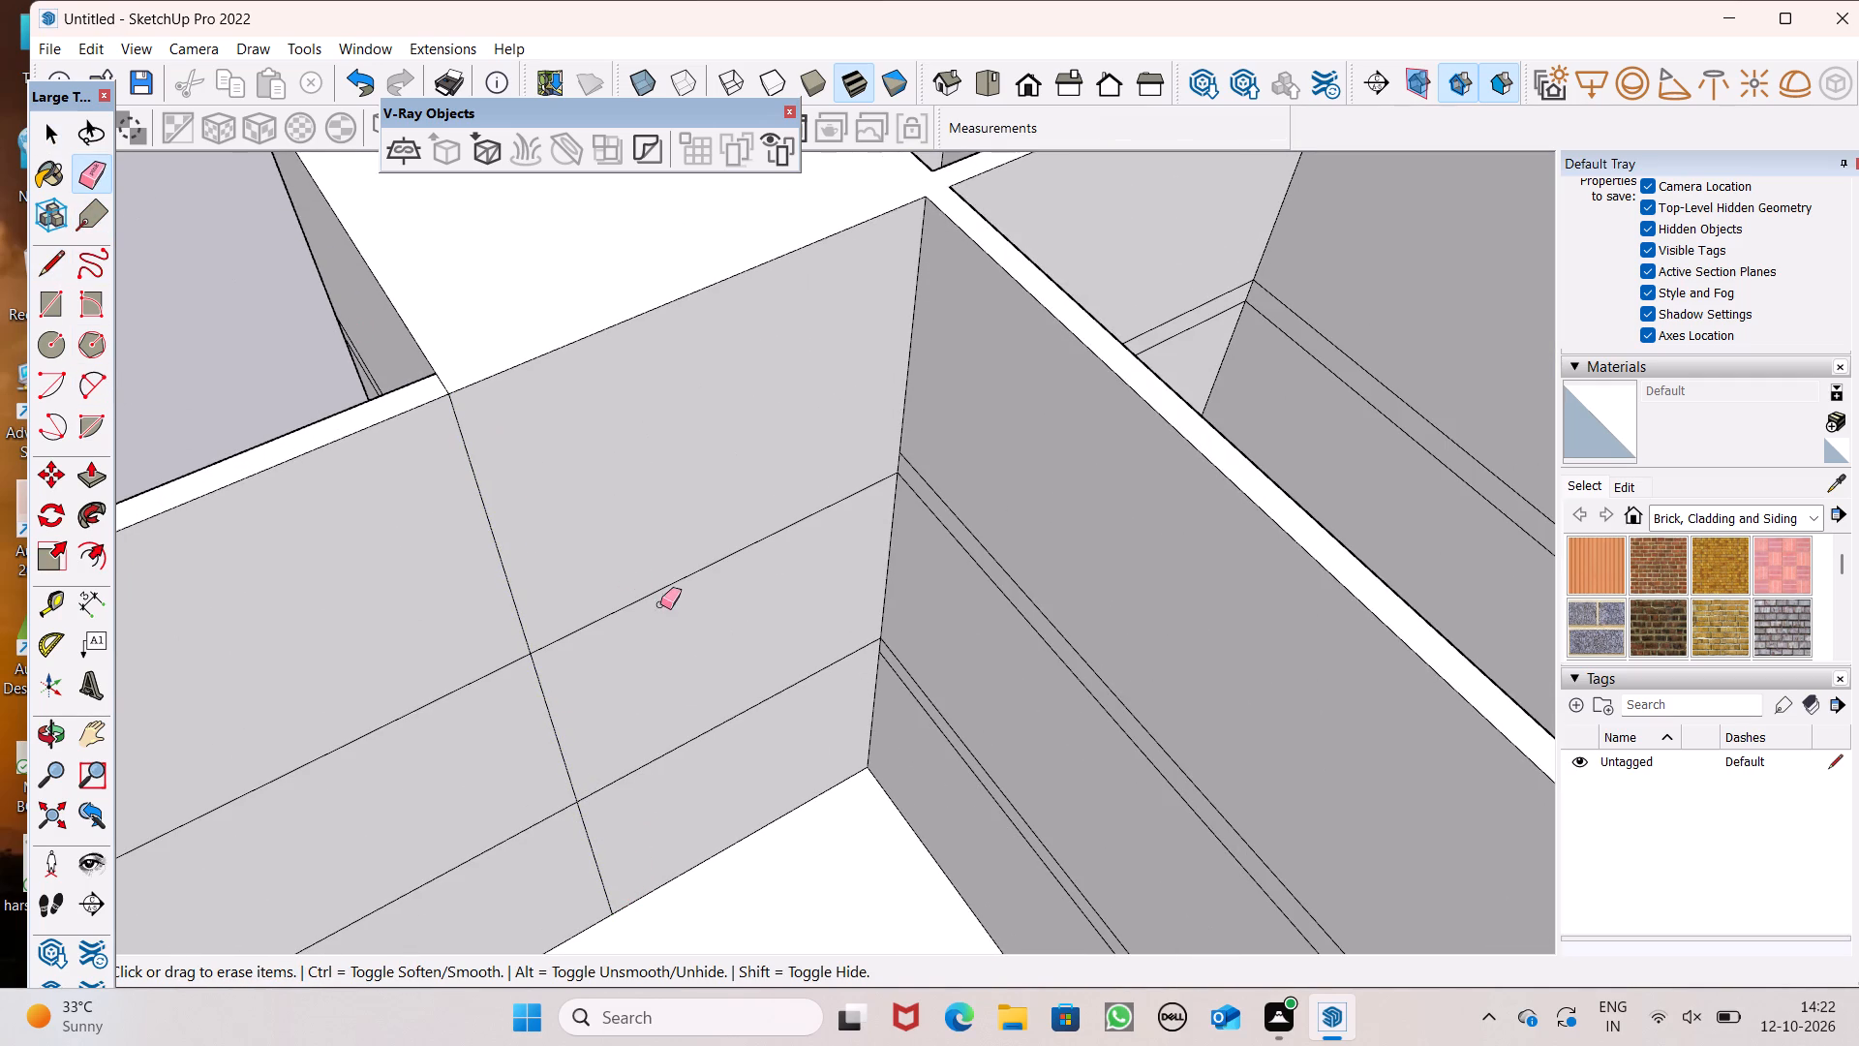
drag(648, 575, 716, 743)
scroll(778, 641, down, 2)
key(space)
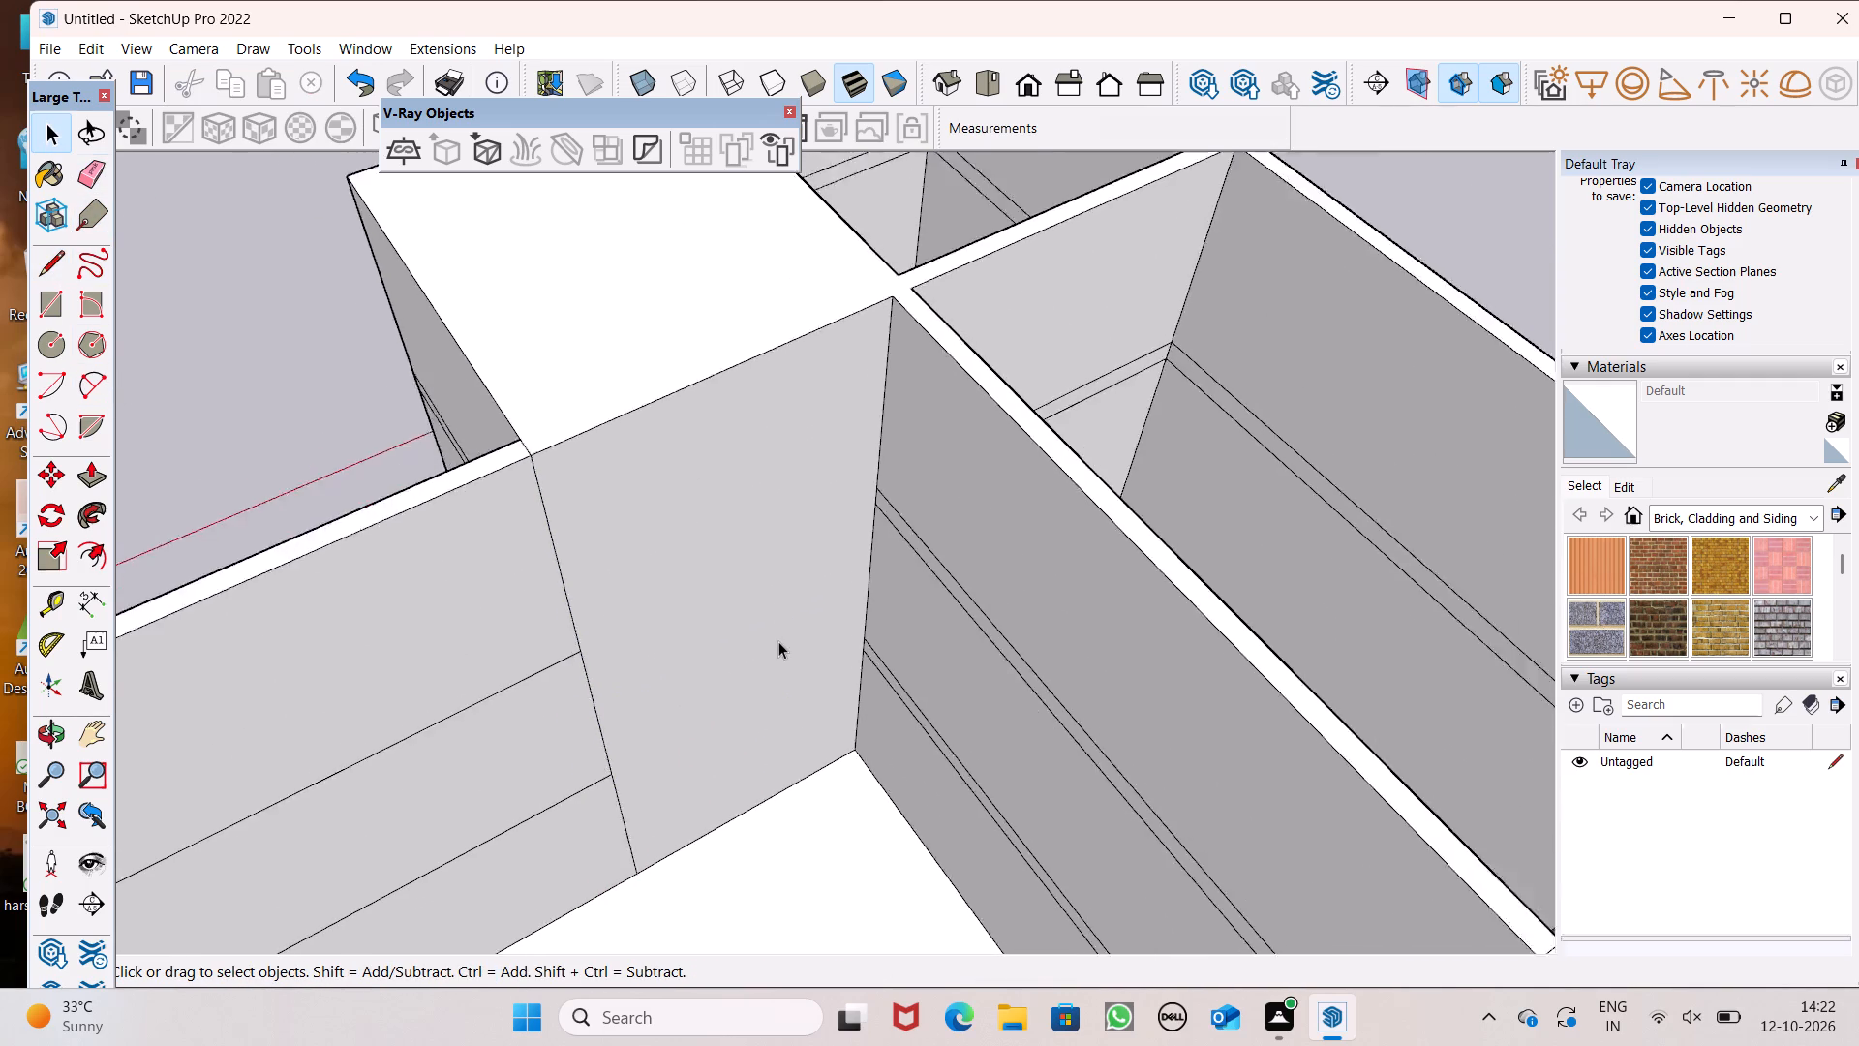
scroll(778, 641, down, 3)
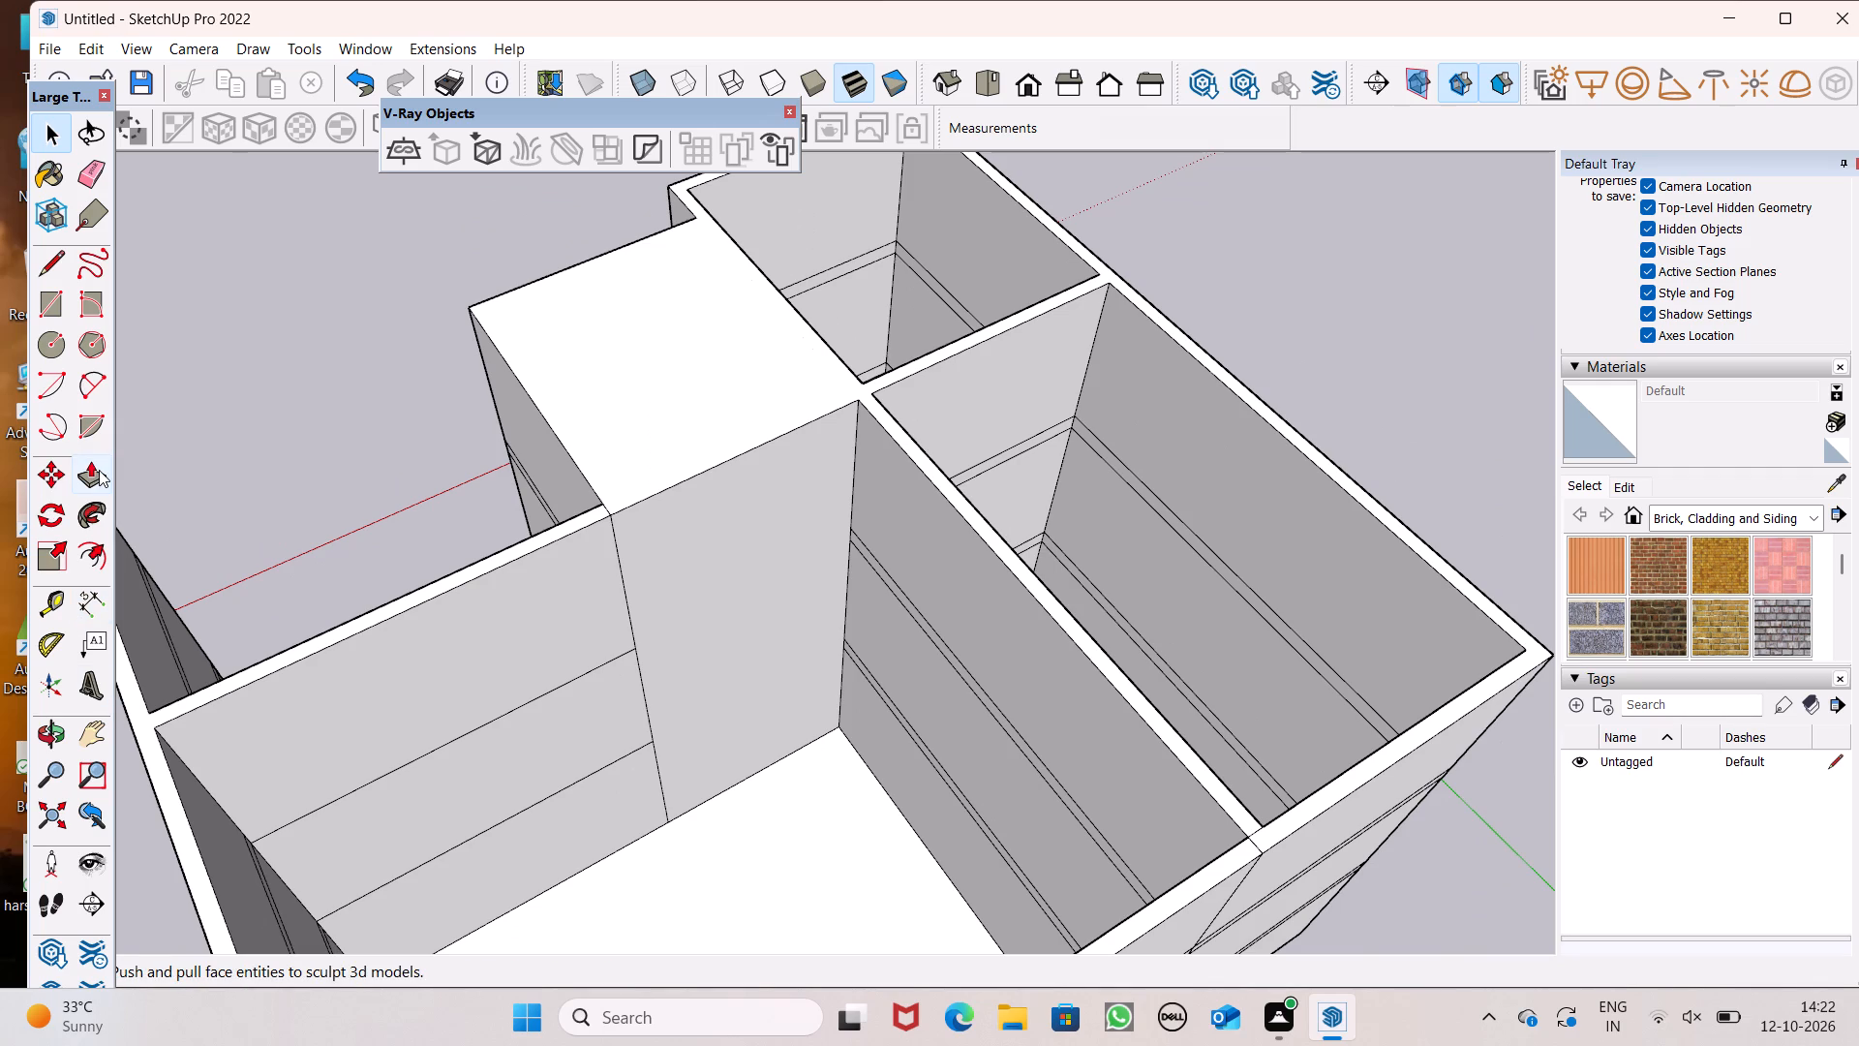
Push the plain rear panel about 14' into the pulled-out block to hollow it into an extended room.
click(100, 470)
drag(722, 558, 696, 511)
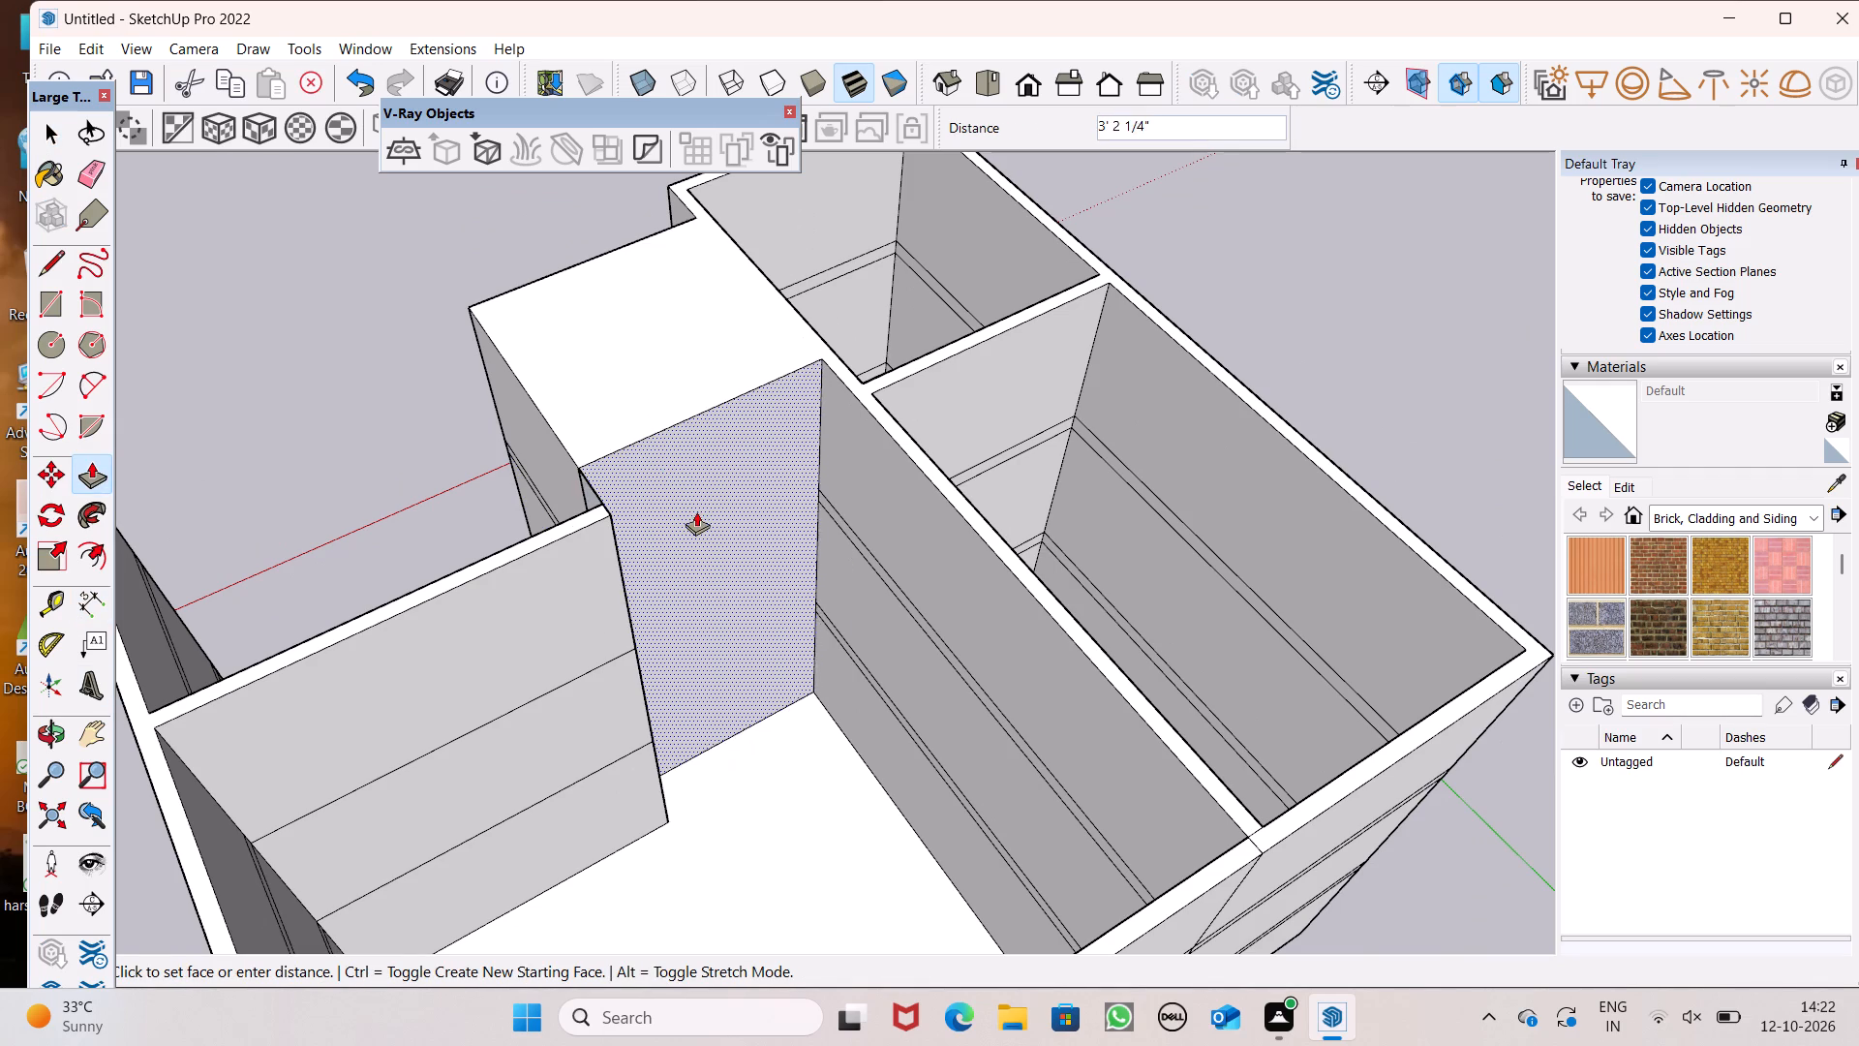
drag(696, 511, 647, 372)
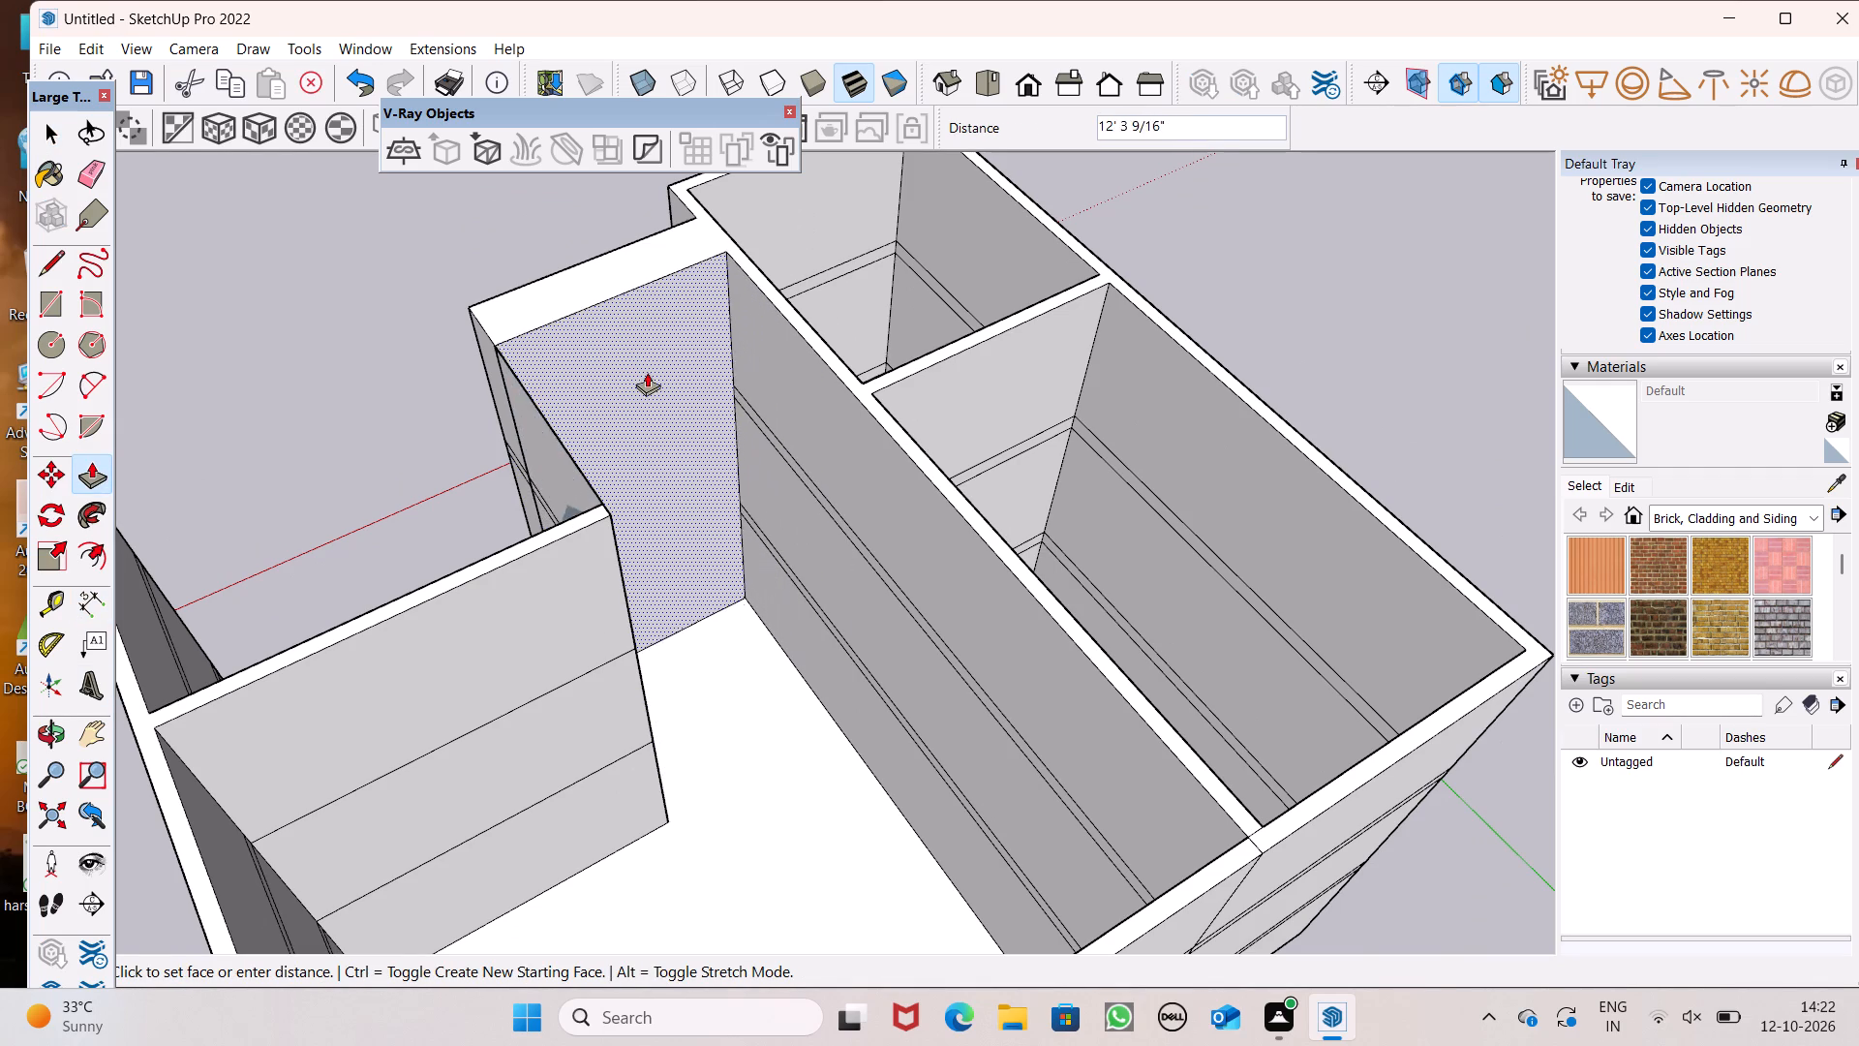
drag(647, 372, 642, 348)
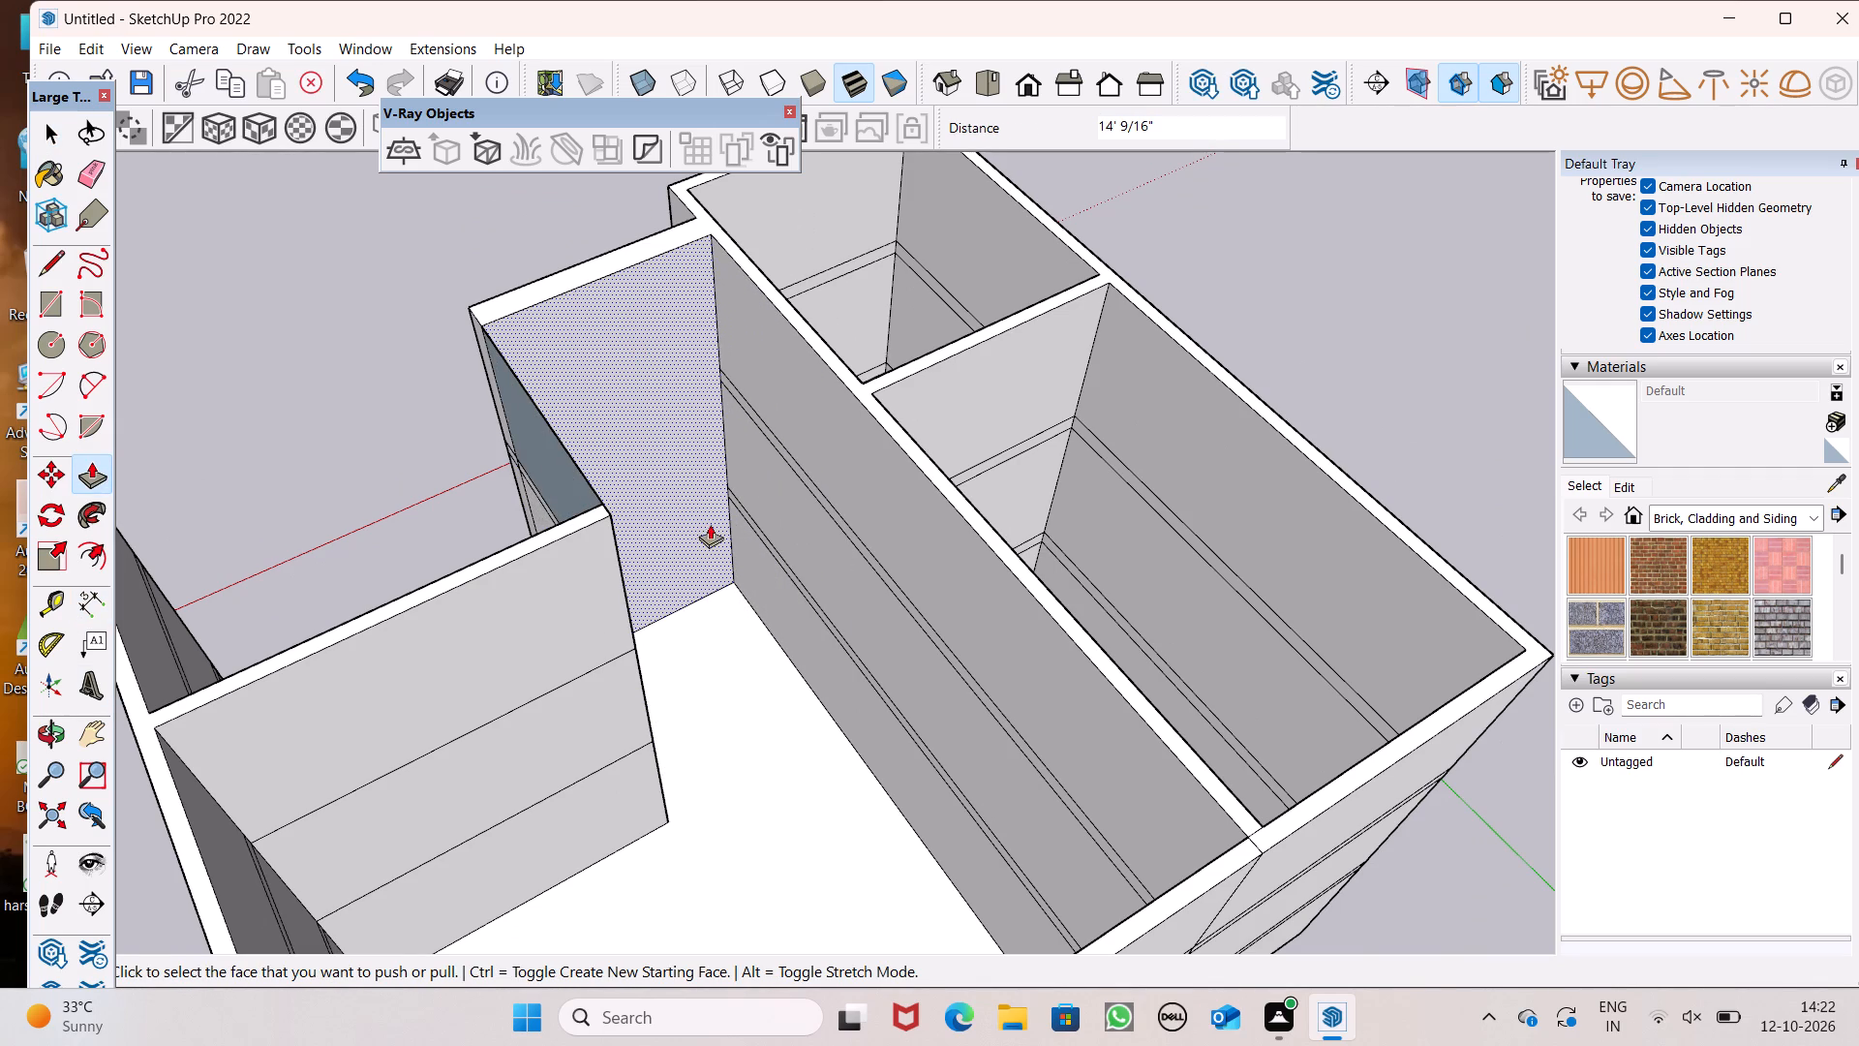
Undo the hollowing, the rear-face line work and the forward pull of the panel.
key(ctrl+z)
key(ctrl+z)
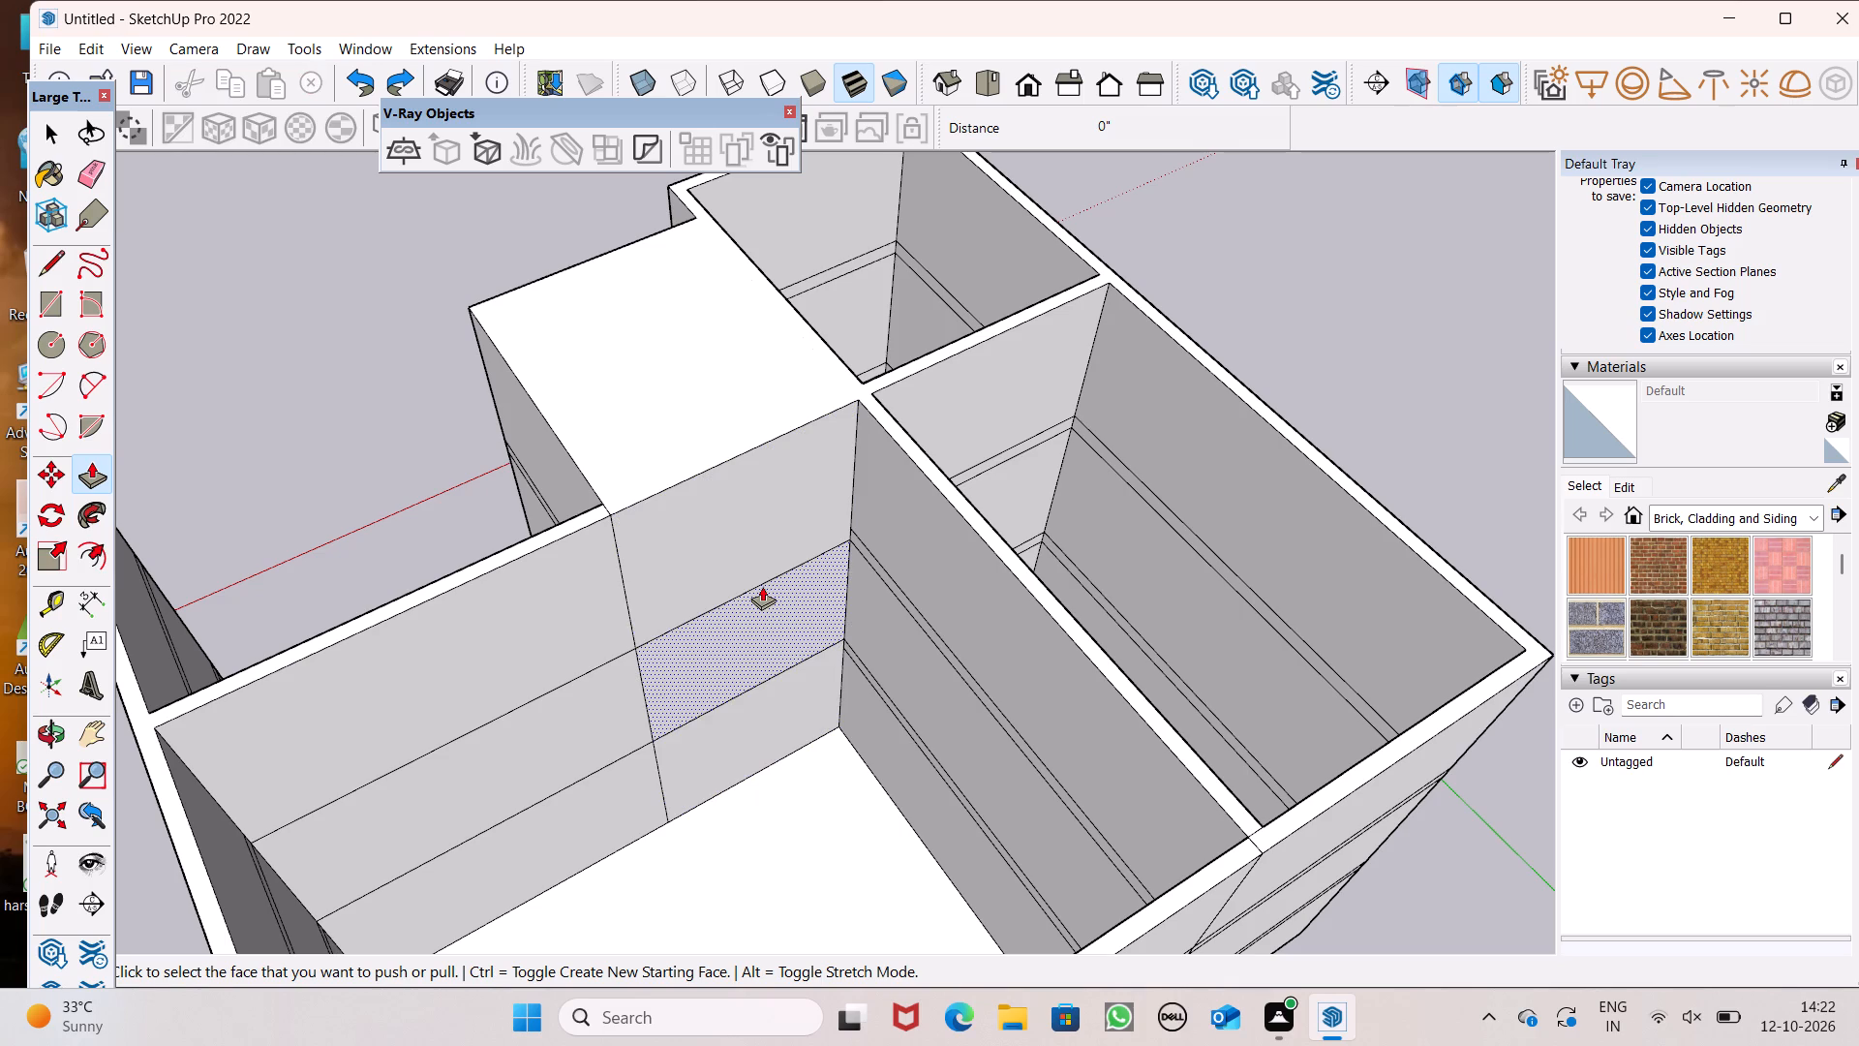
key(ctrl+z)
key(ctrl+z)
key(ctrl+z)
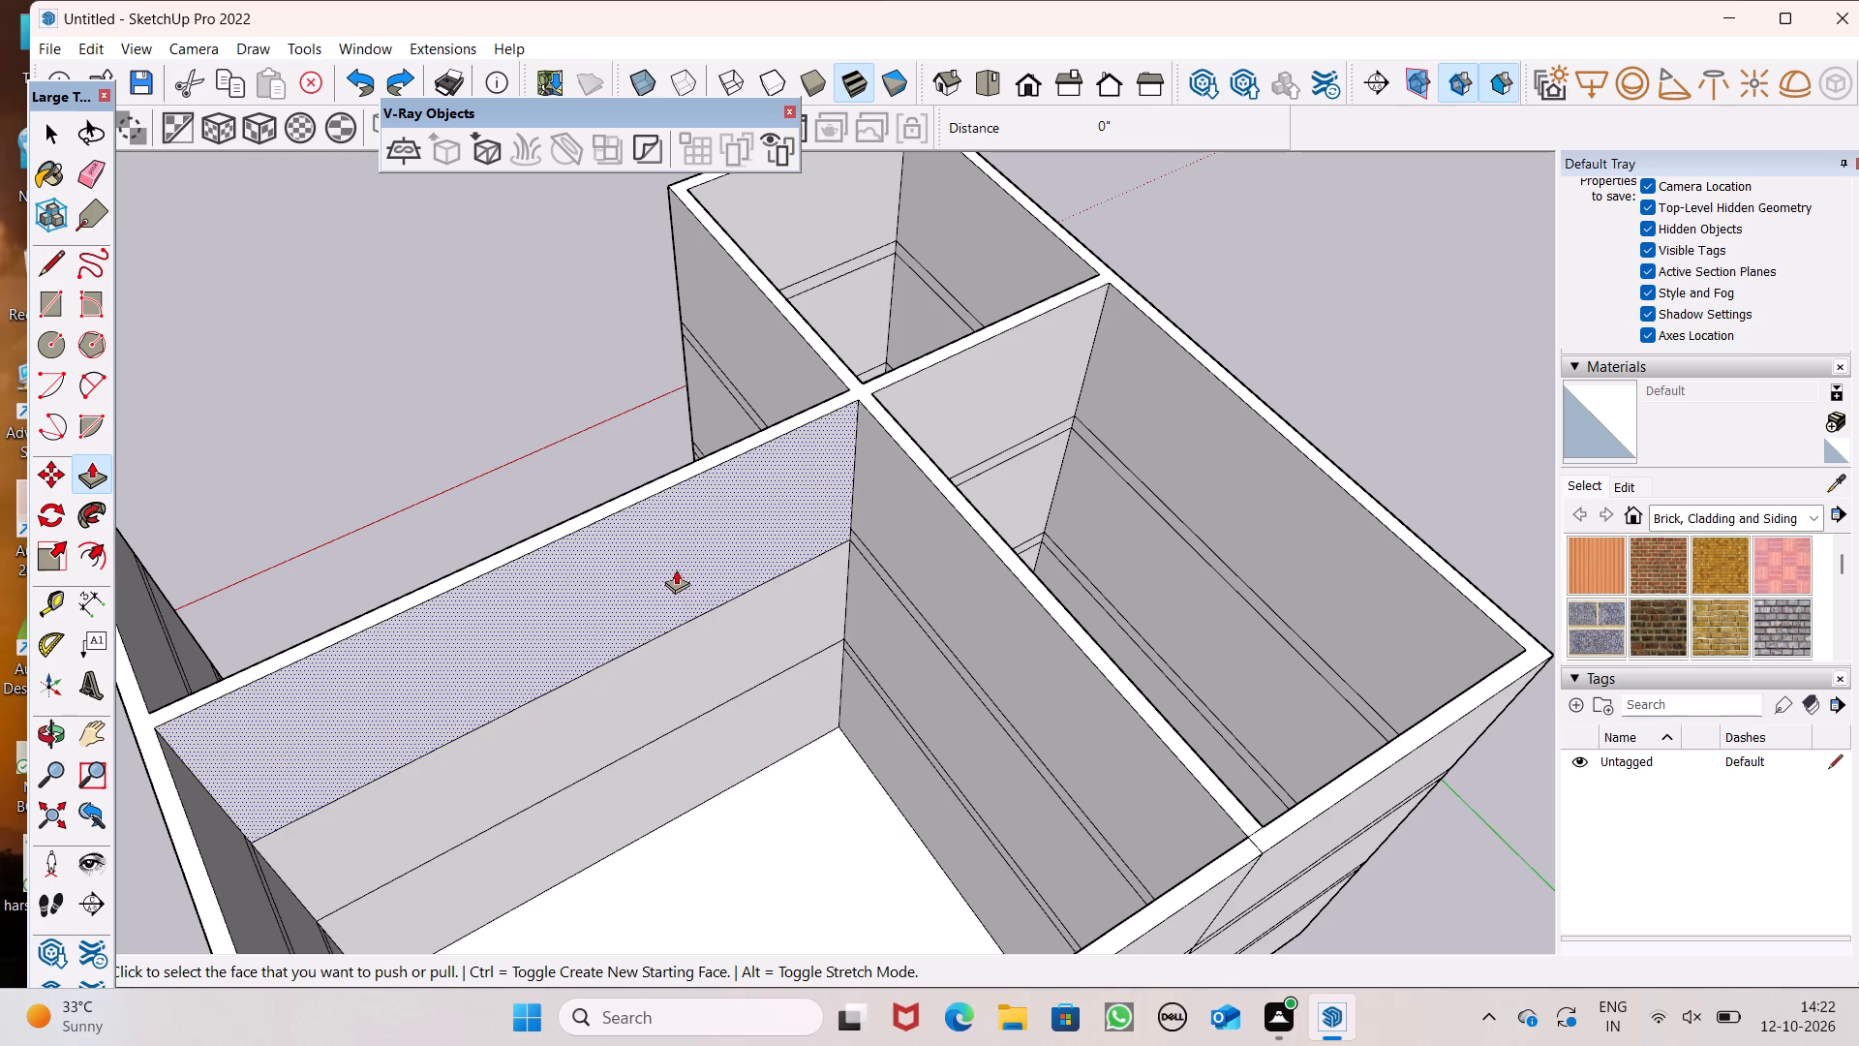
Draw two 9" lines across the wall top, one at the front vertical line and one slightly nearer the cross wall.
middle_drag(641, 570, 1858, 515)
scroll(1022, 501, up, 1)
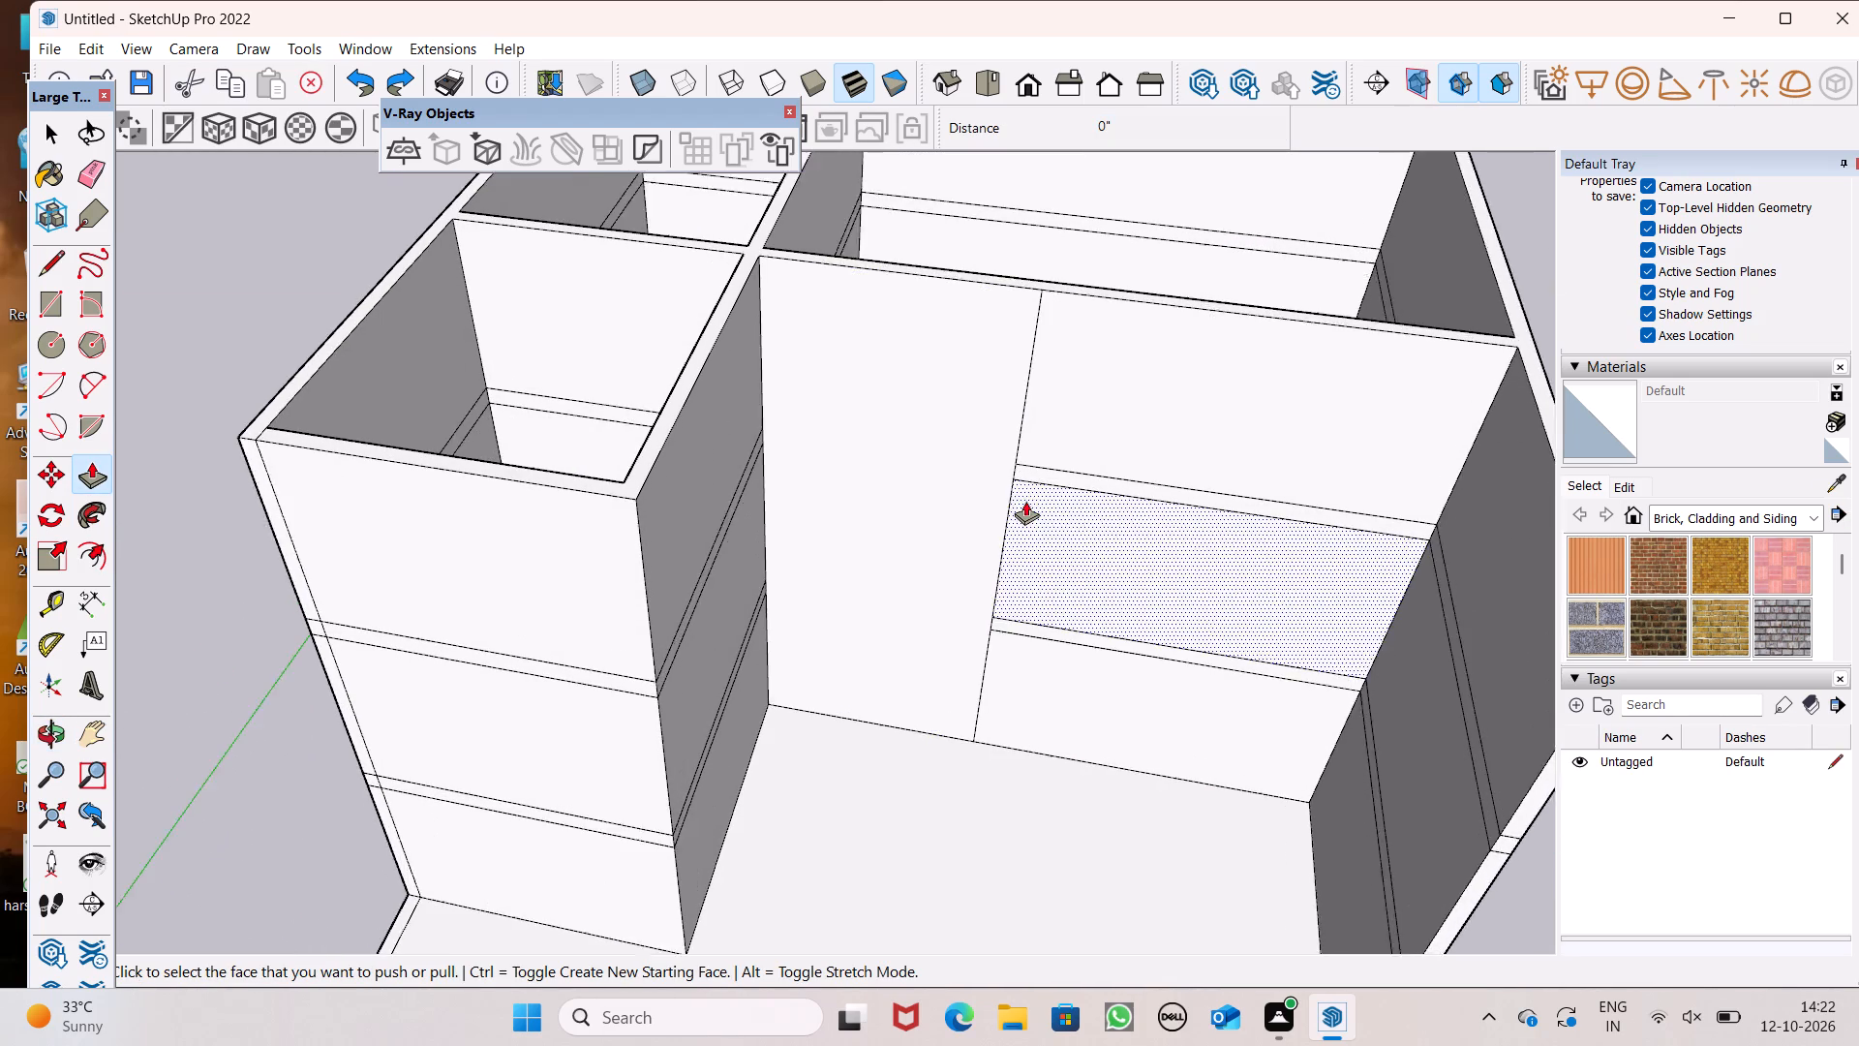
scroll(1025, 501, up, 1)
click(59, 254)
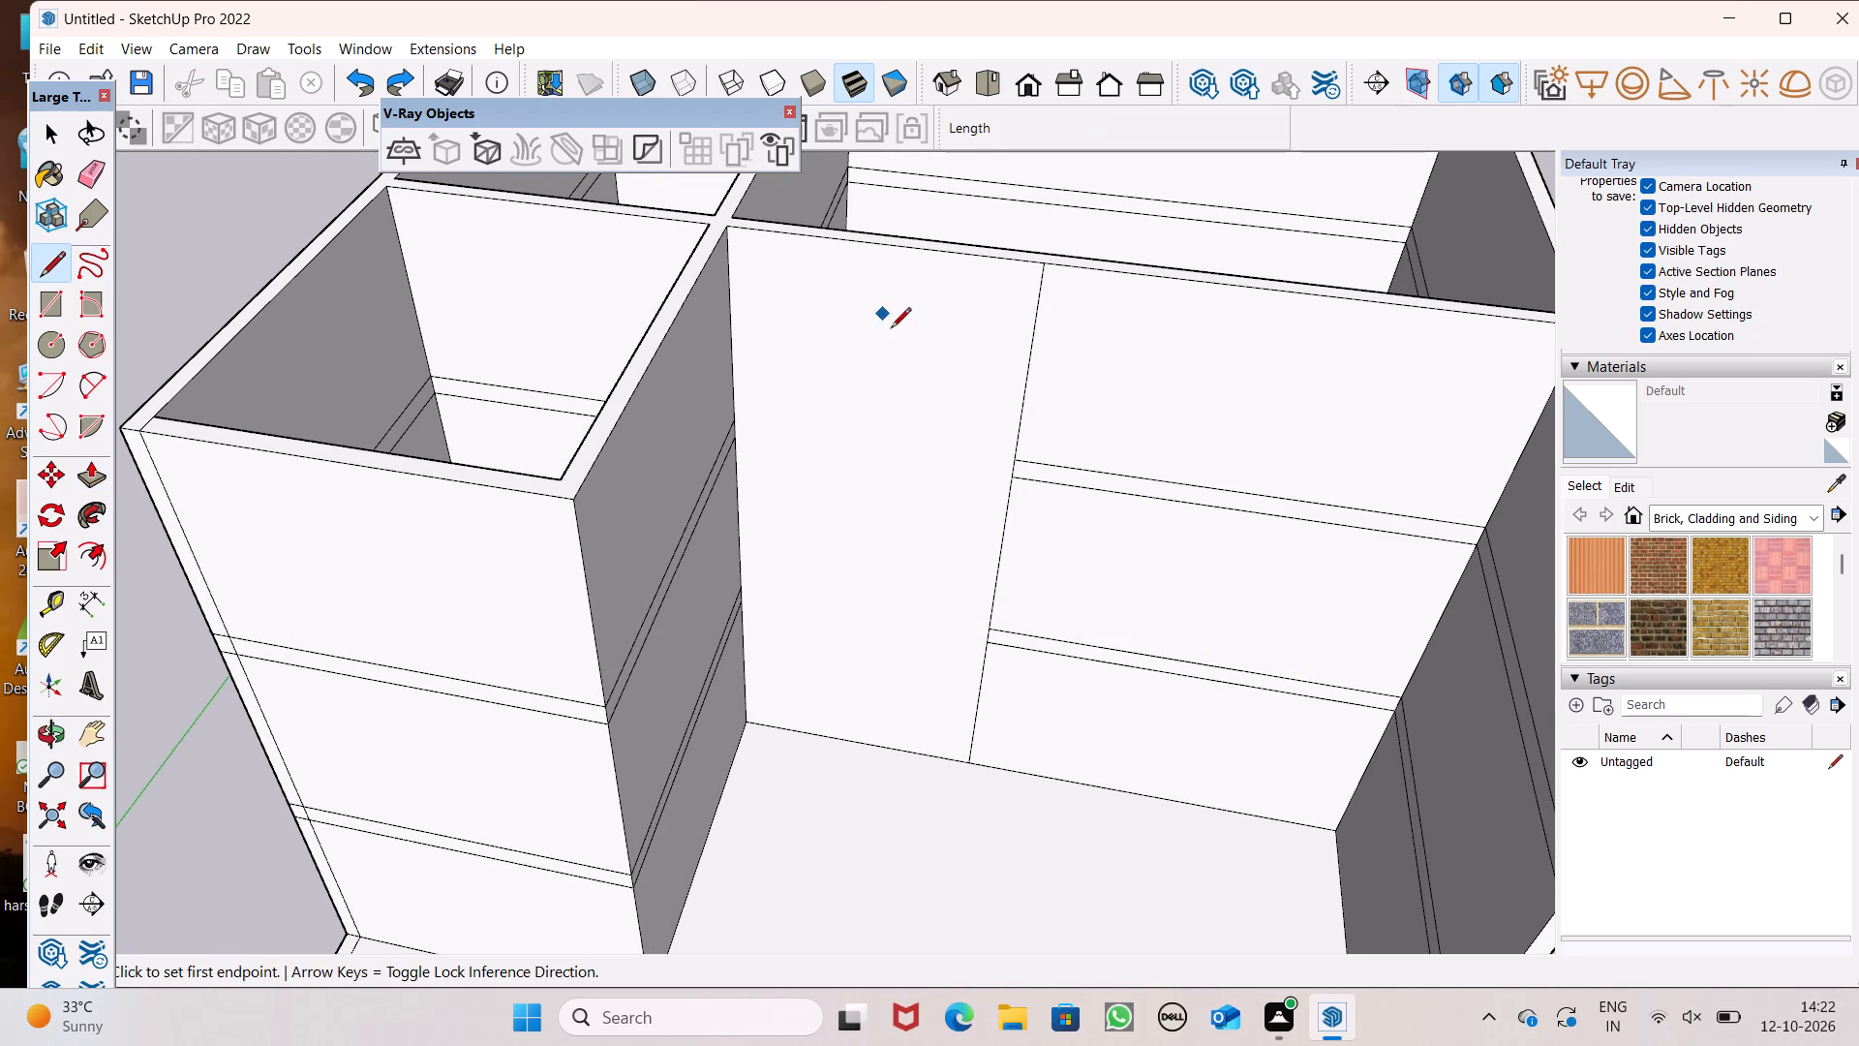
middle_drag(893, 331, 961, 473)
scroll(1028, 329, up, 6)
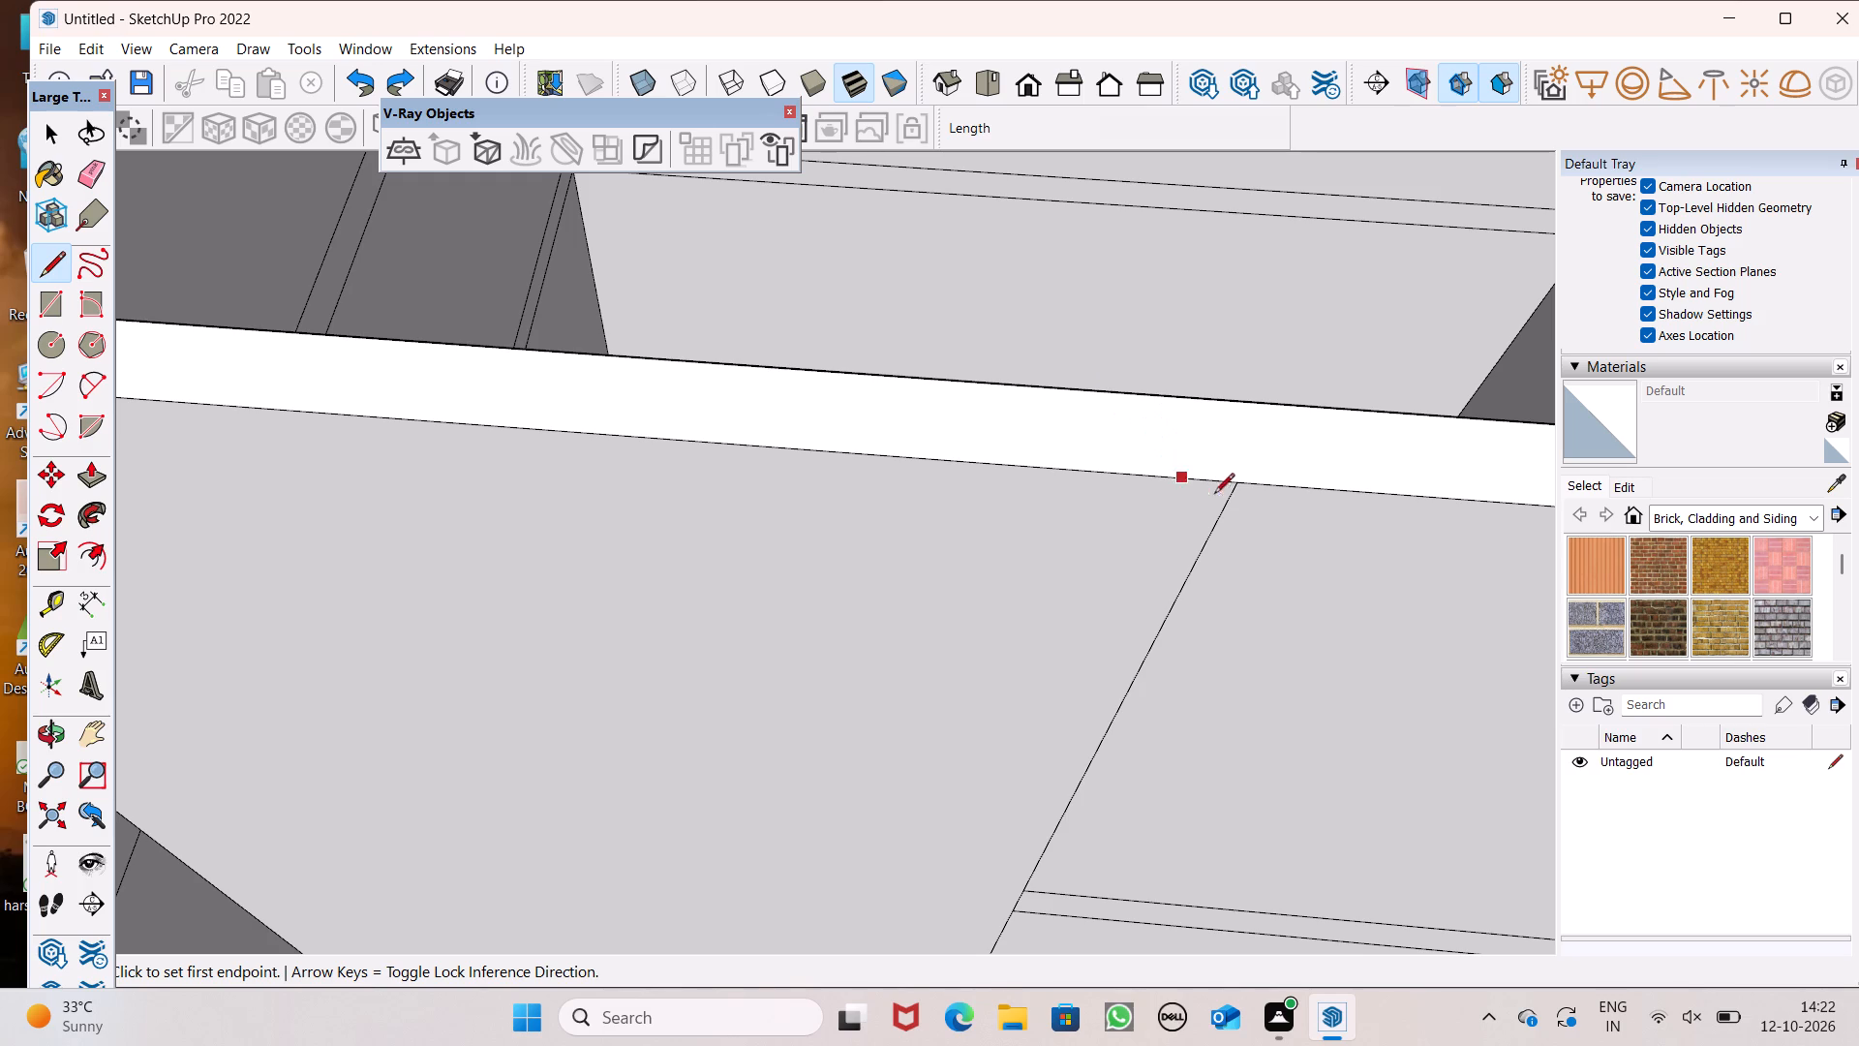
click(1232, 487)
click(1234, 400)
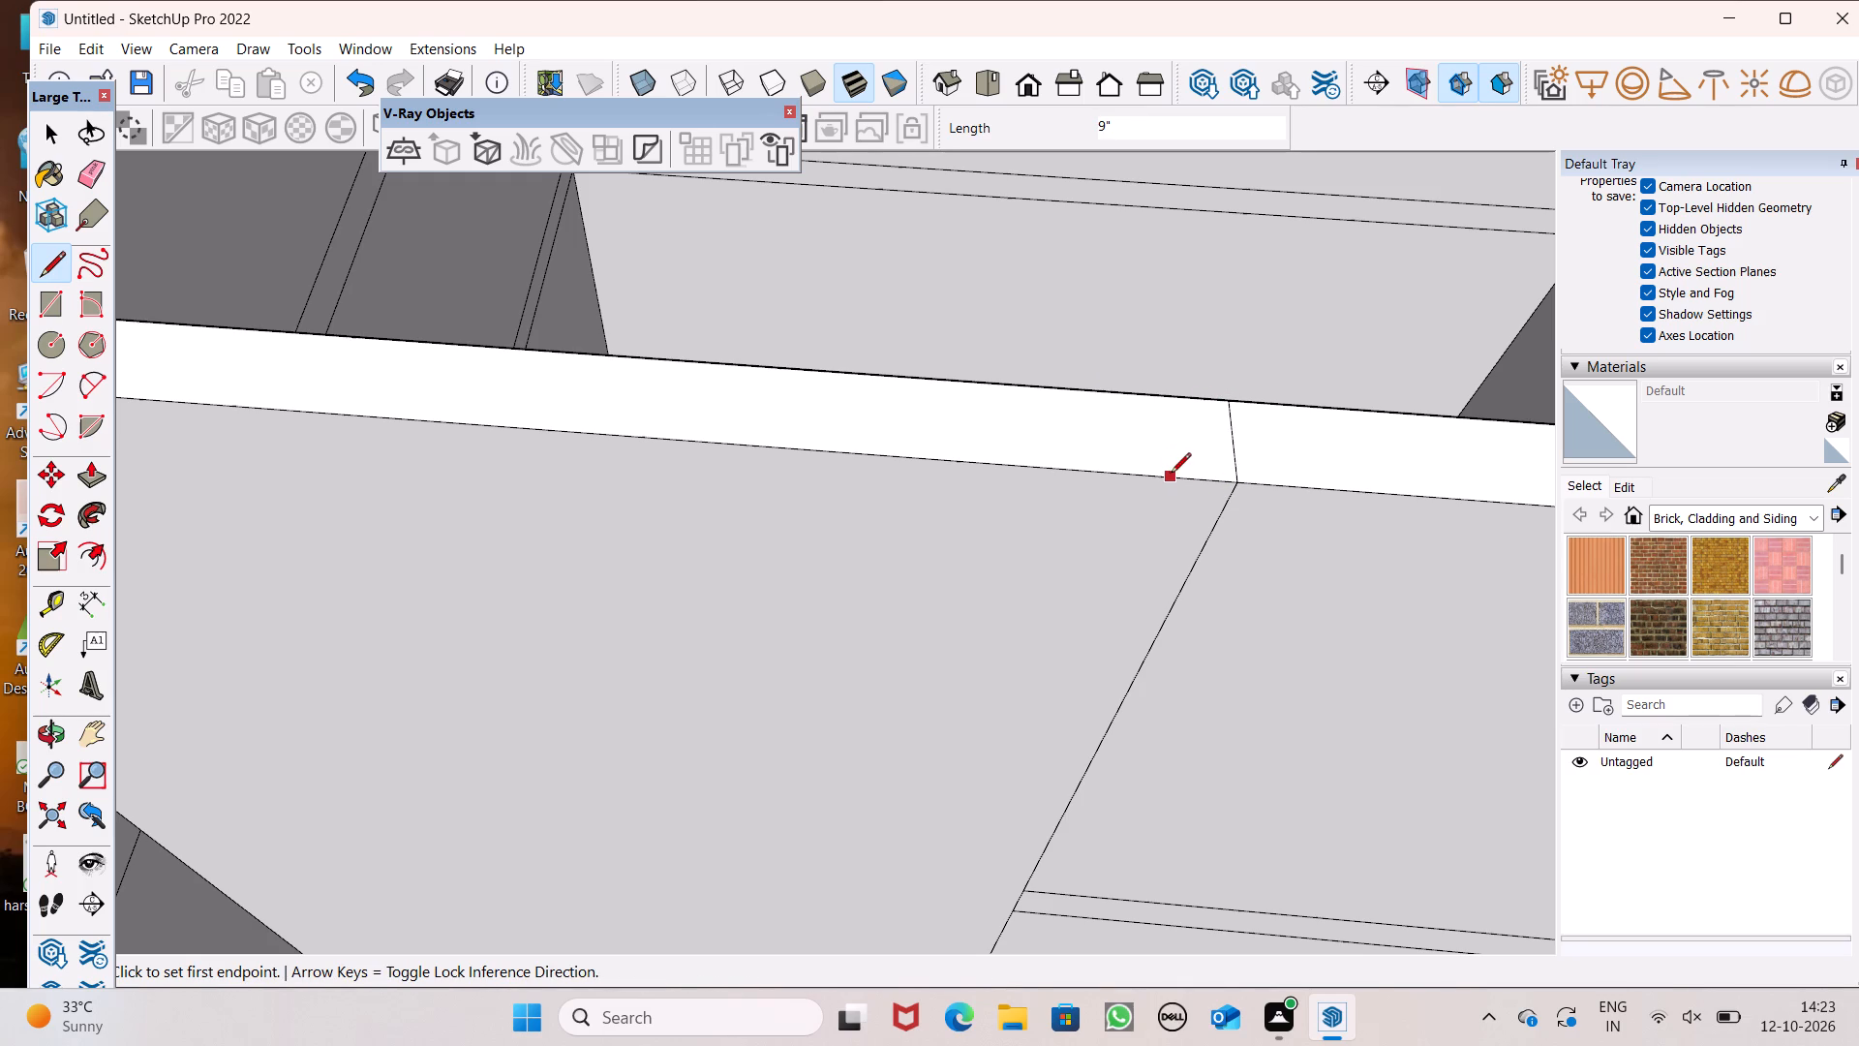
drag(1170, 475, 1162, 457)
click(1154, 406)
Draw a second 32' vertical line down the wall's front face from the 9" line nearer the cross wall.
scroll(929, 332, down, 6)
scroll(1094, 369, down, 5)
middle_drag(1107, 381, 896, 452)
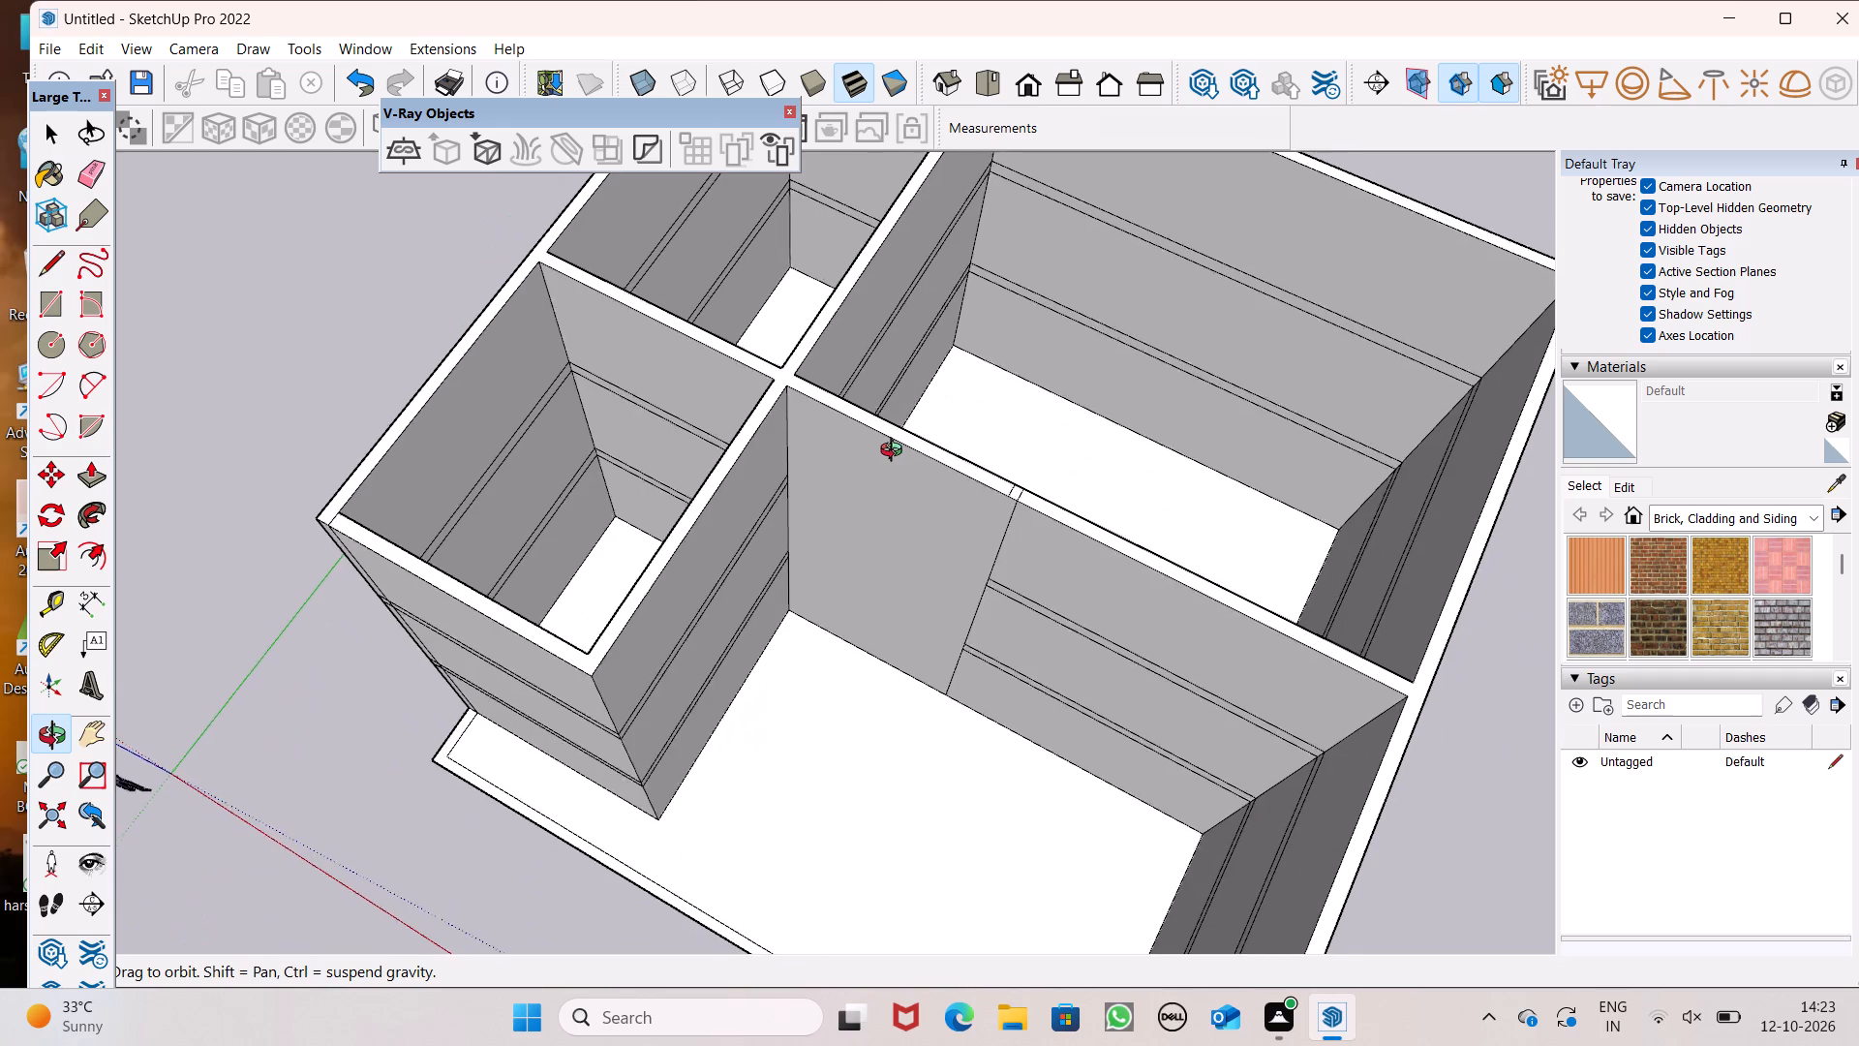
middle_drag(896, 452, 1163, 375)
scroll(1017, 361, up, 4)
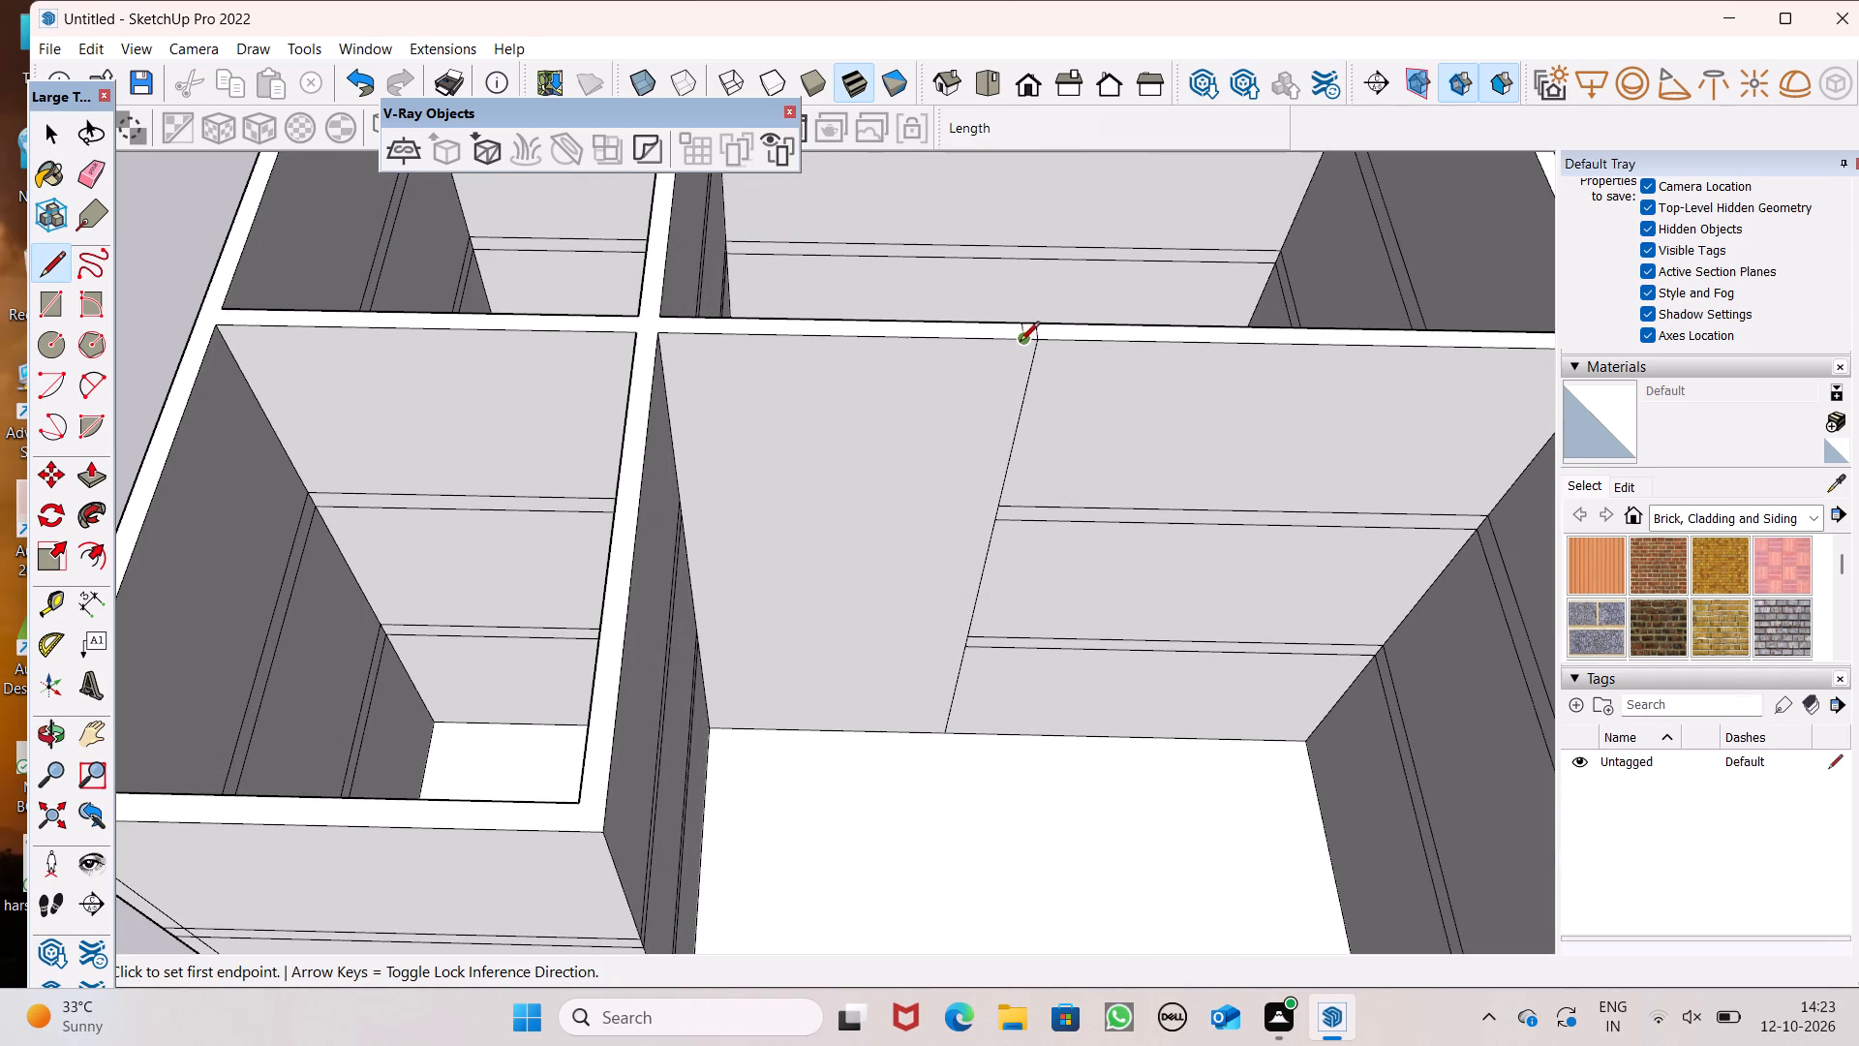
click(1020, 343)
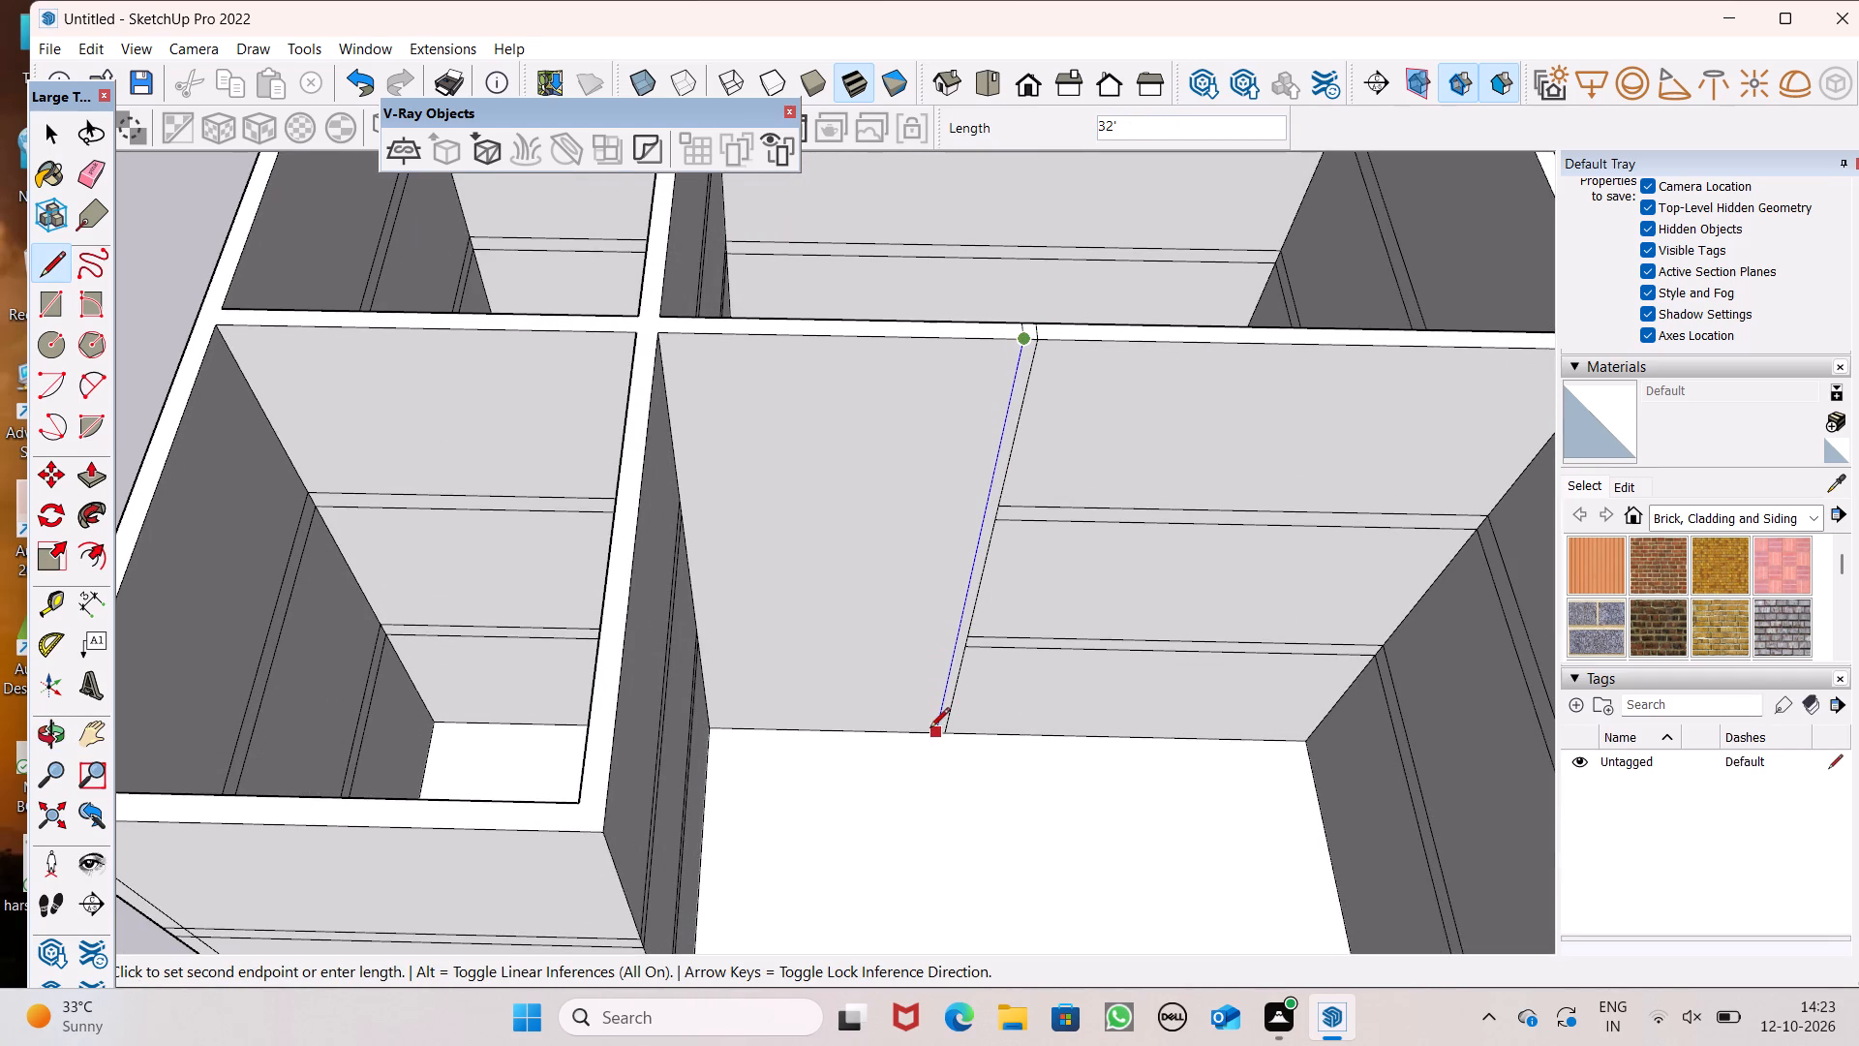
click(929, 740)
Draw a 32' vertical line down the wall's rear face from the 9" line nearer the cross wall.
scroll(984, 434, down, 3)
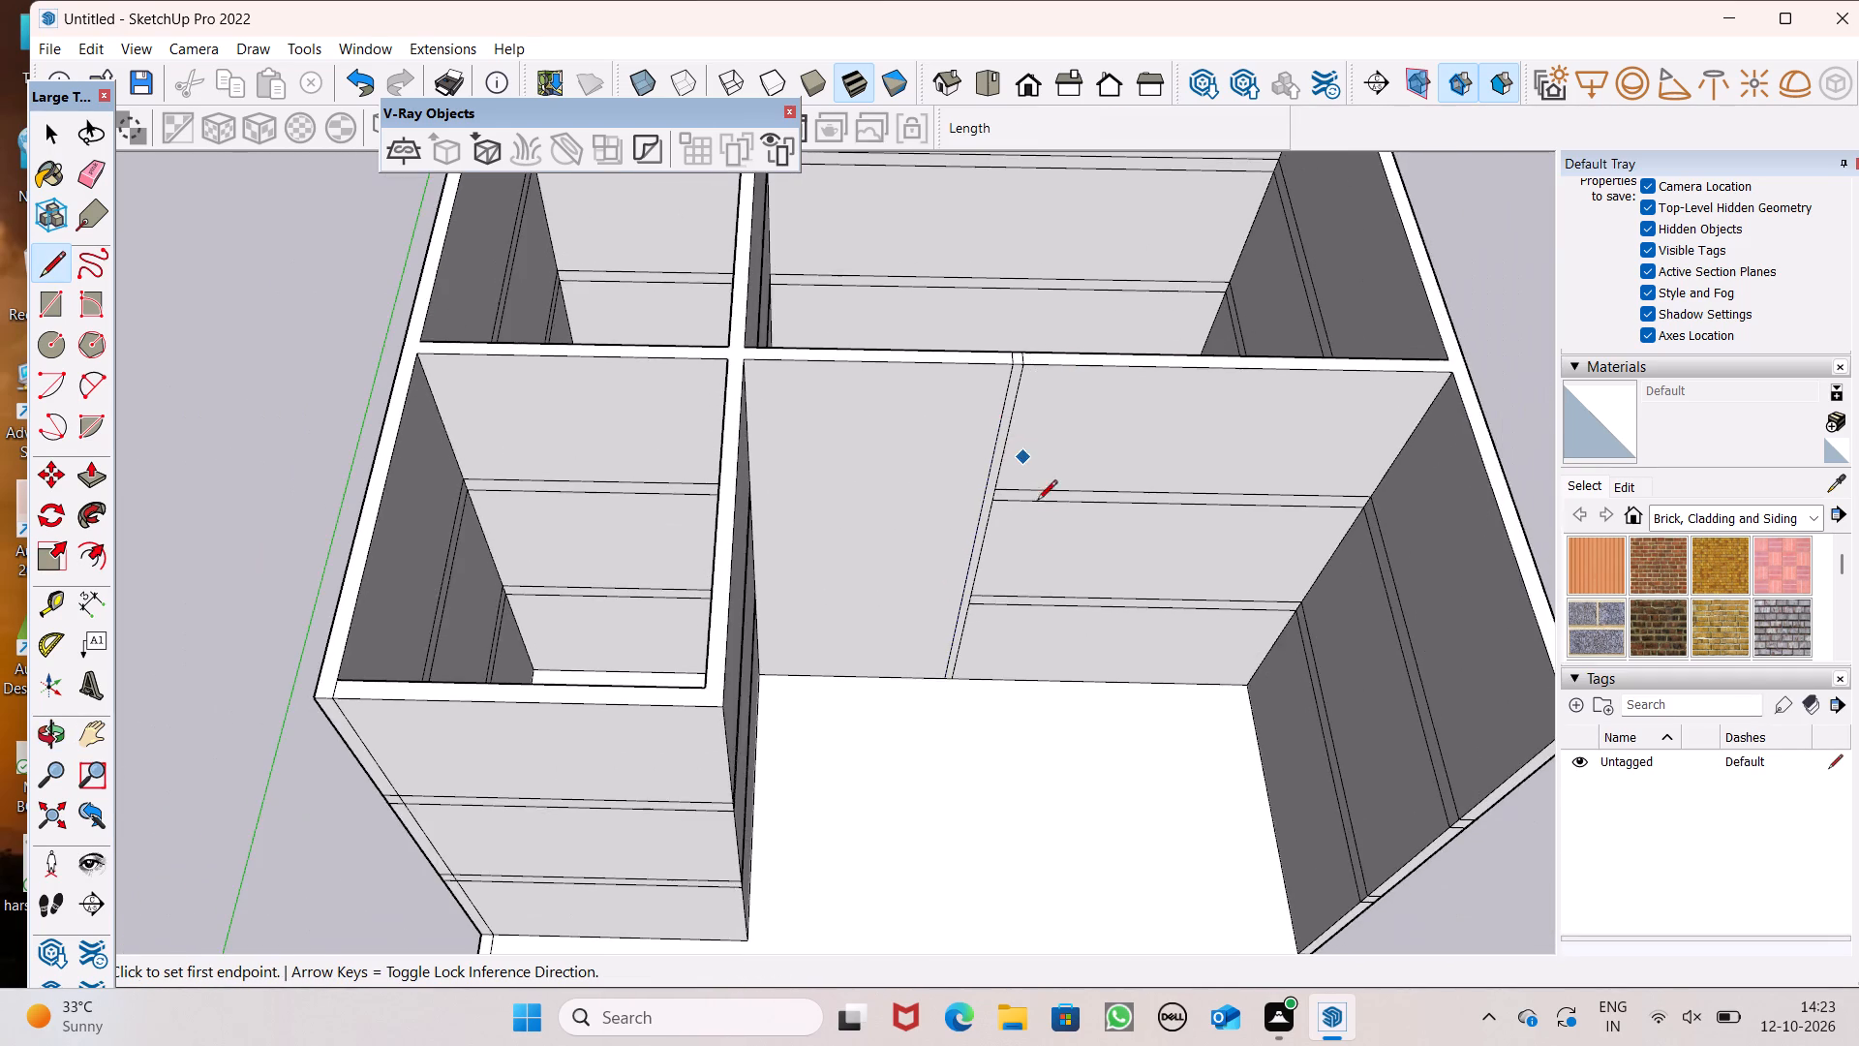
middle_drag(1051, 505, 0, 476)
scroll(0, 587, up, 1)
scroll(742, 421, up, 2)
drag(641, 459, 661, 491)
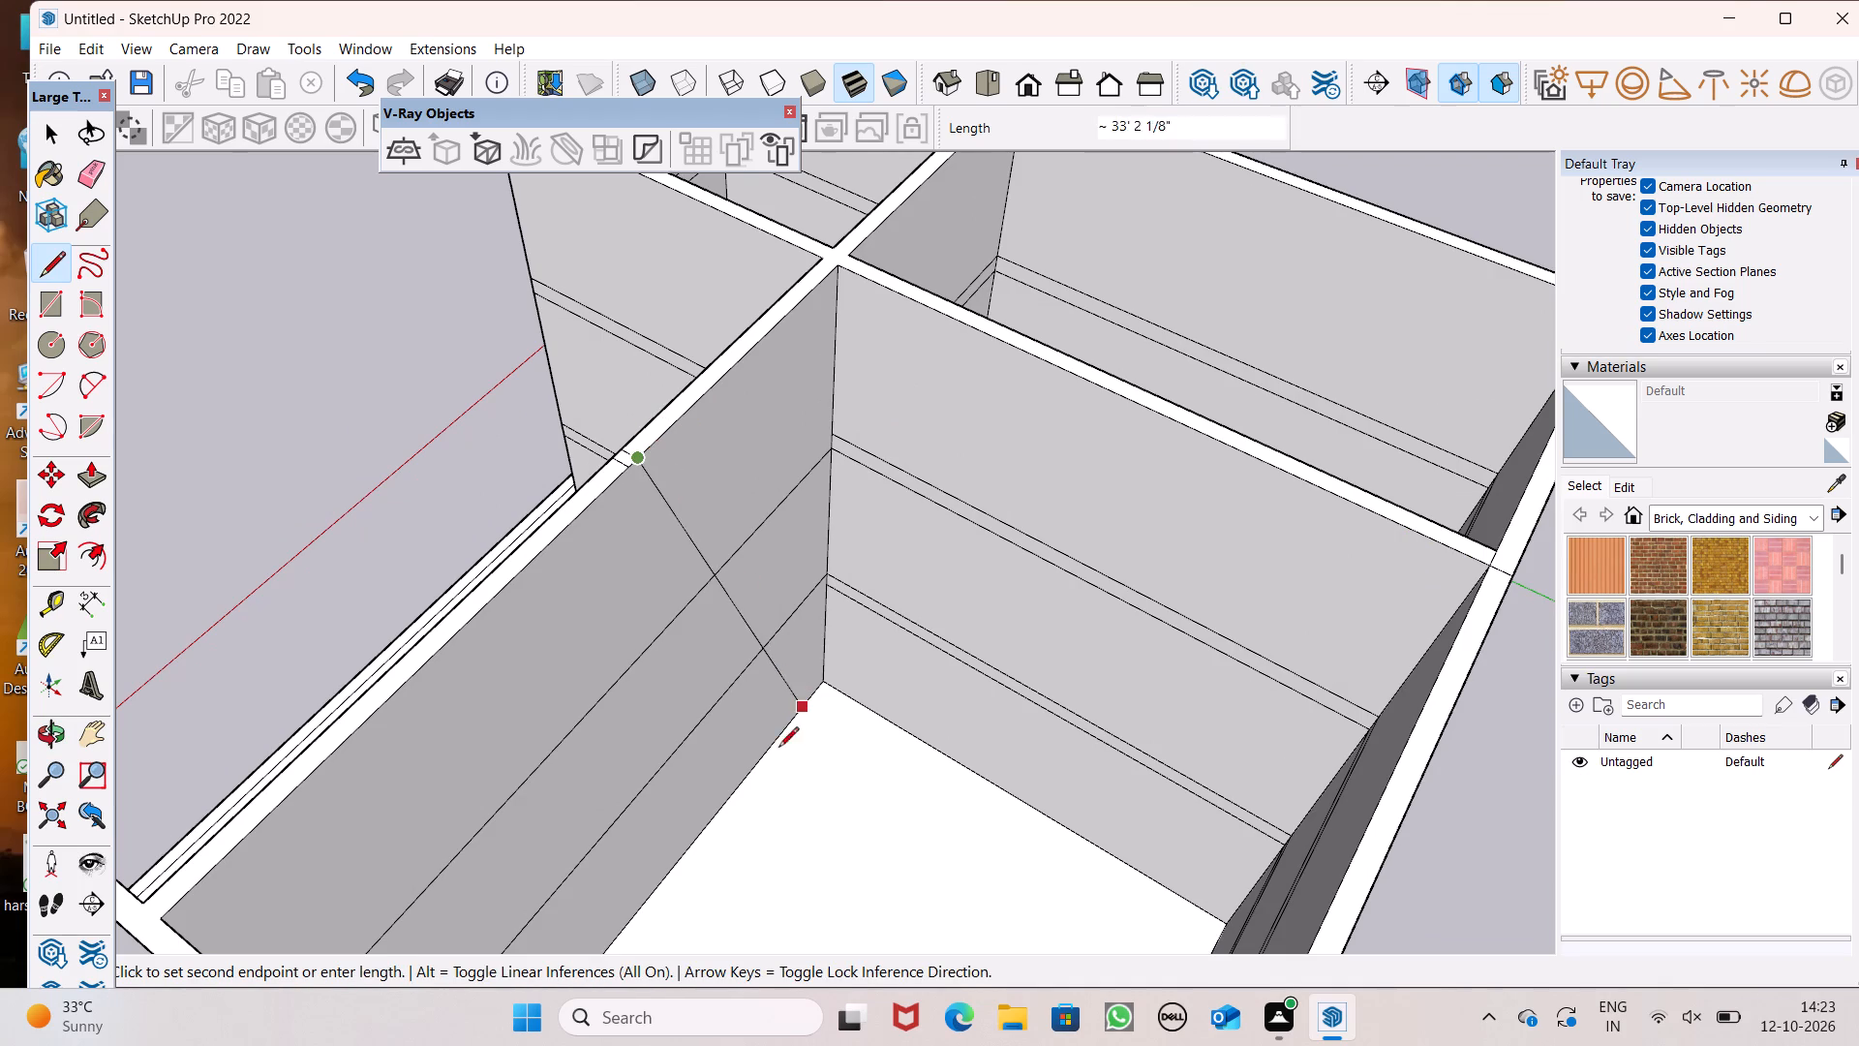
click(705, 839)
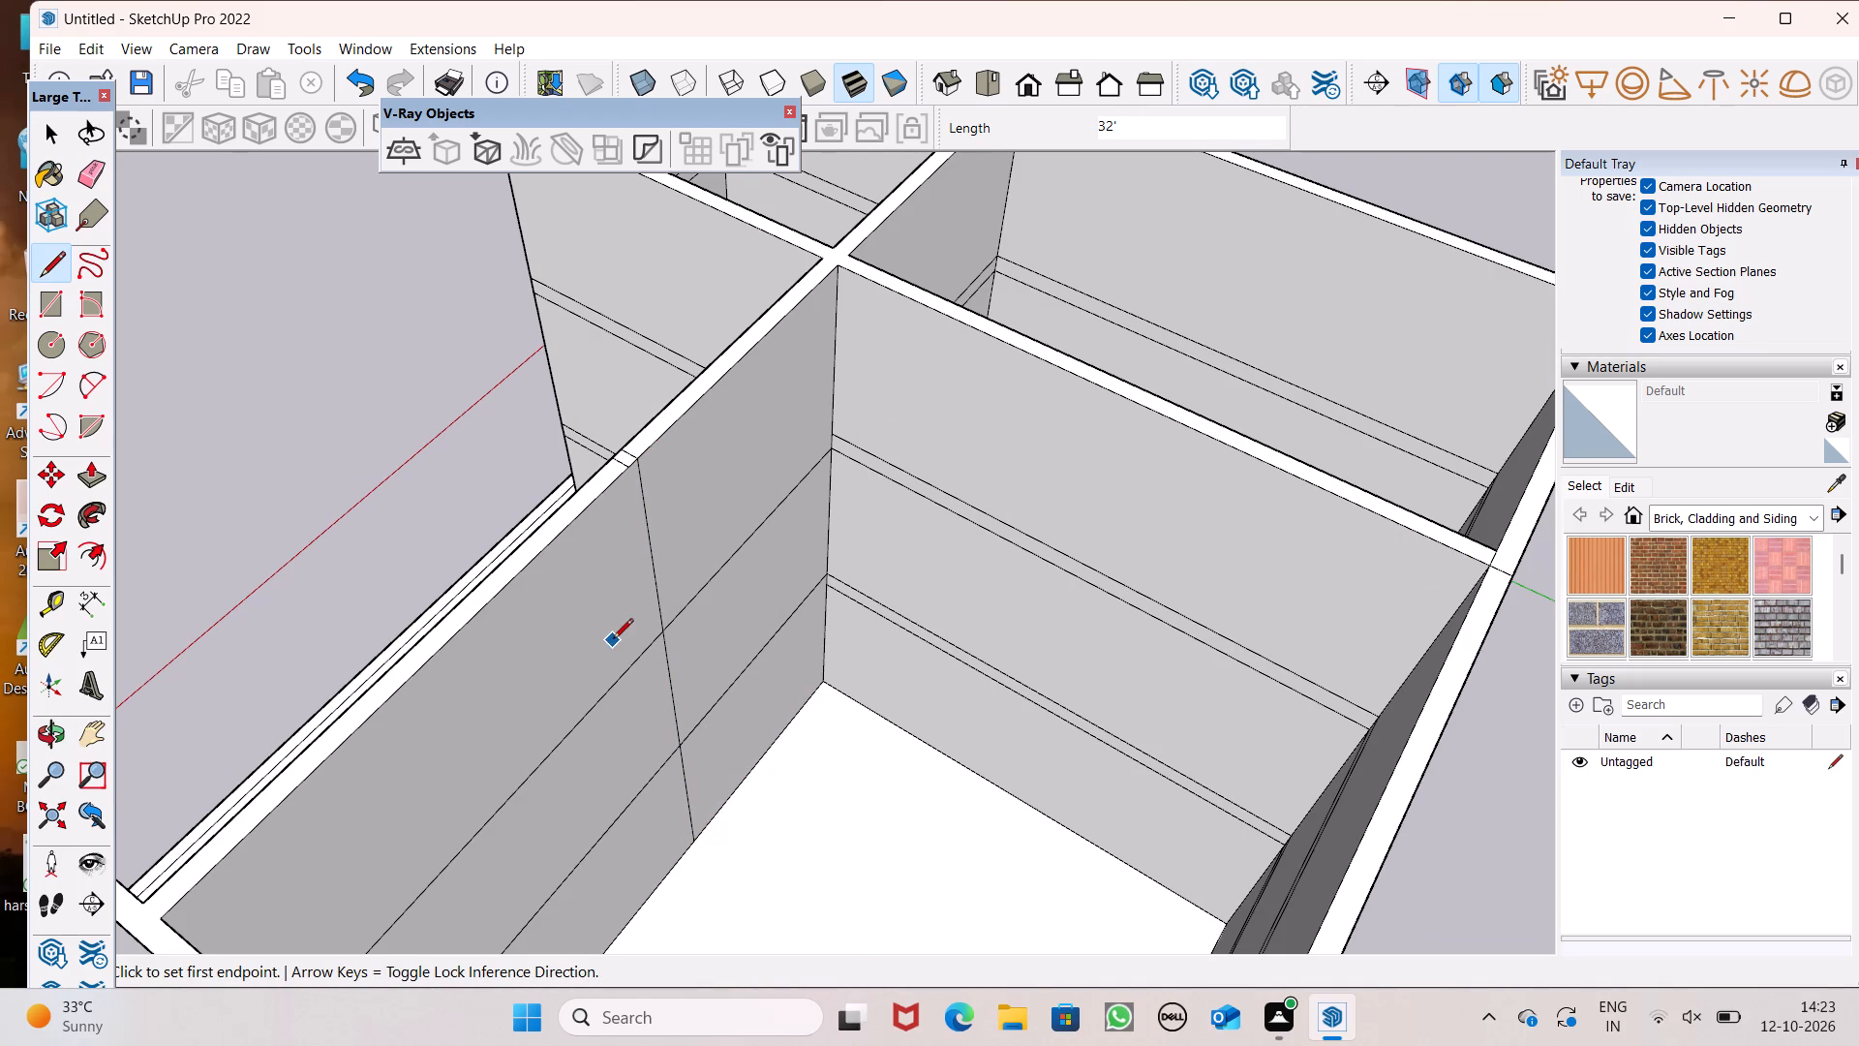
Draw a 32' vertical line down the wall's rear face from the 9" line farther from the cross wall.
click(629, 474)
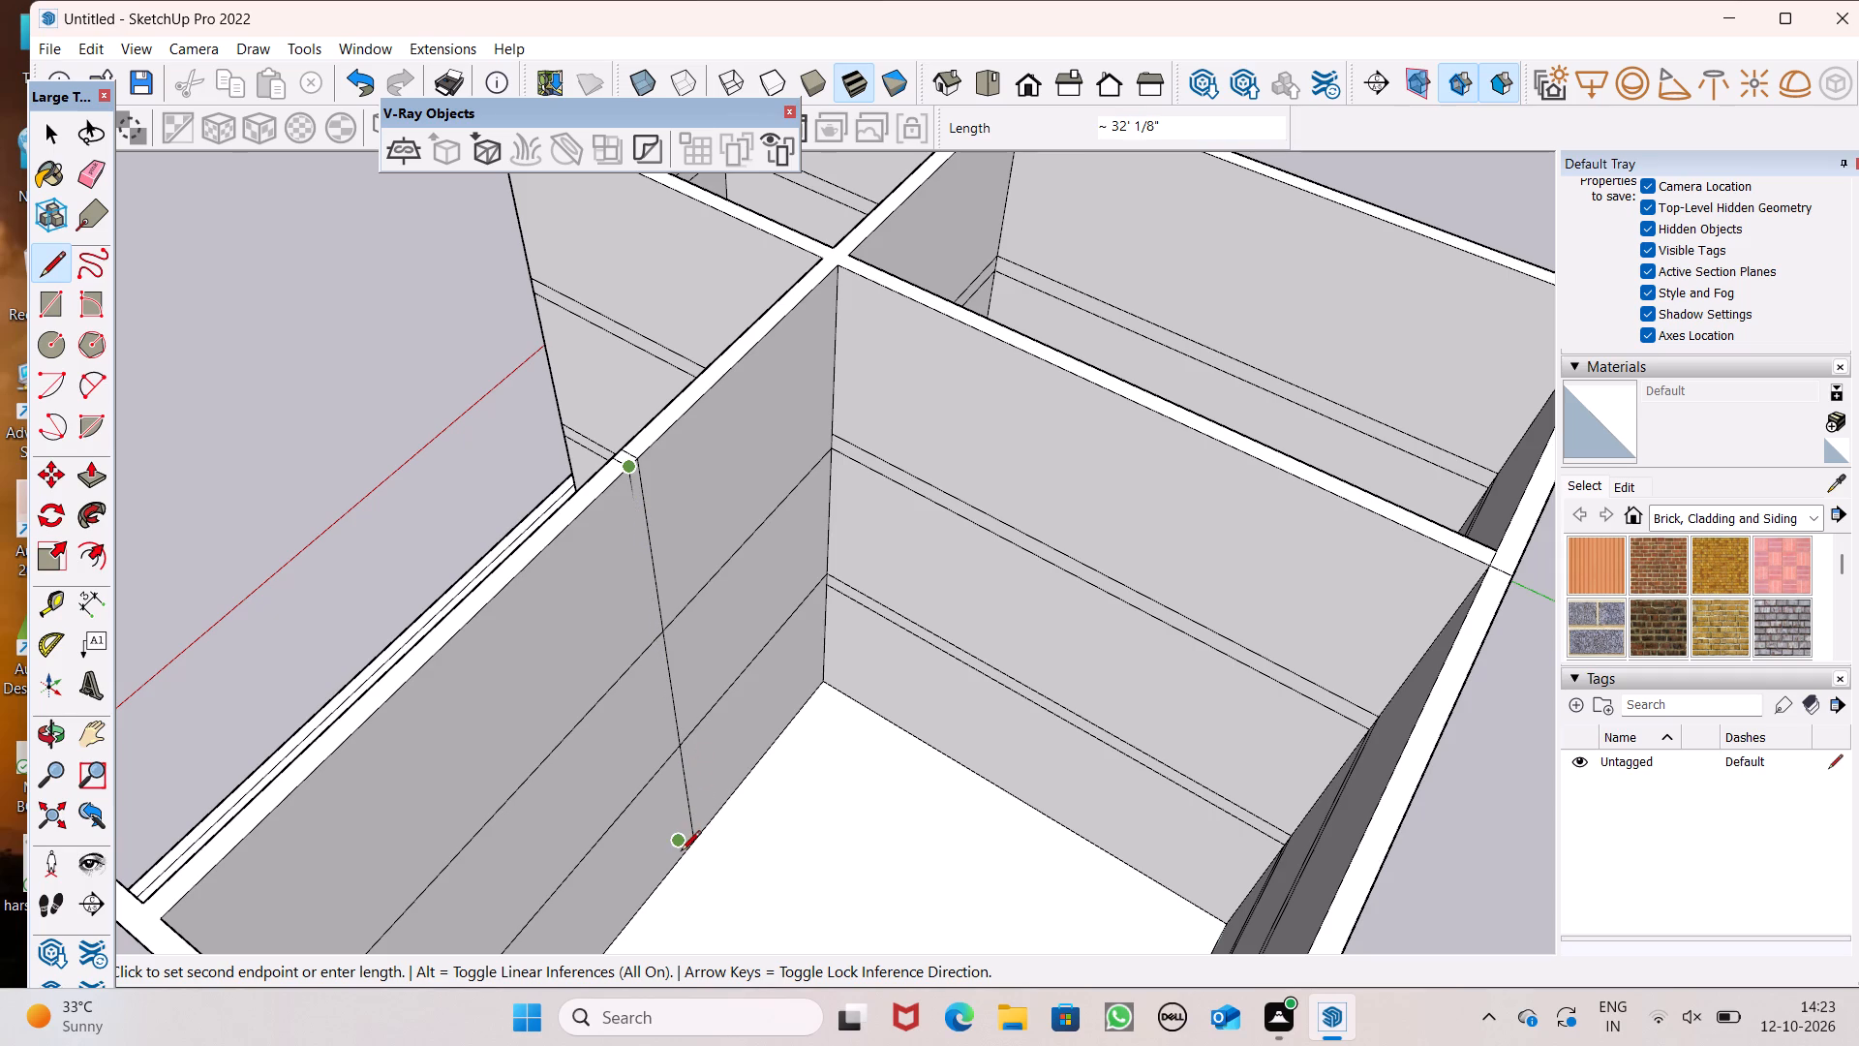
click(685, 855)
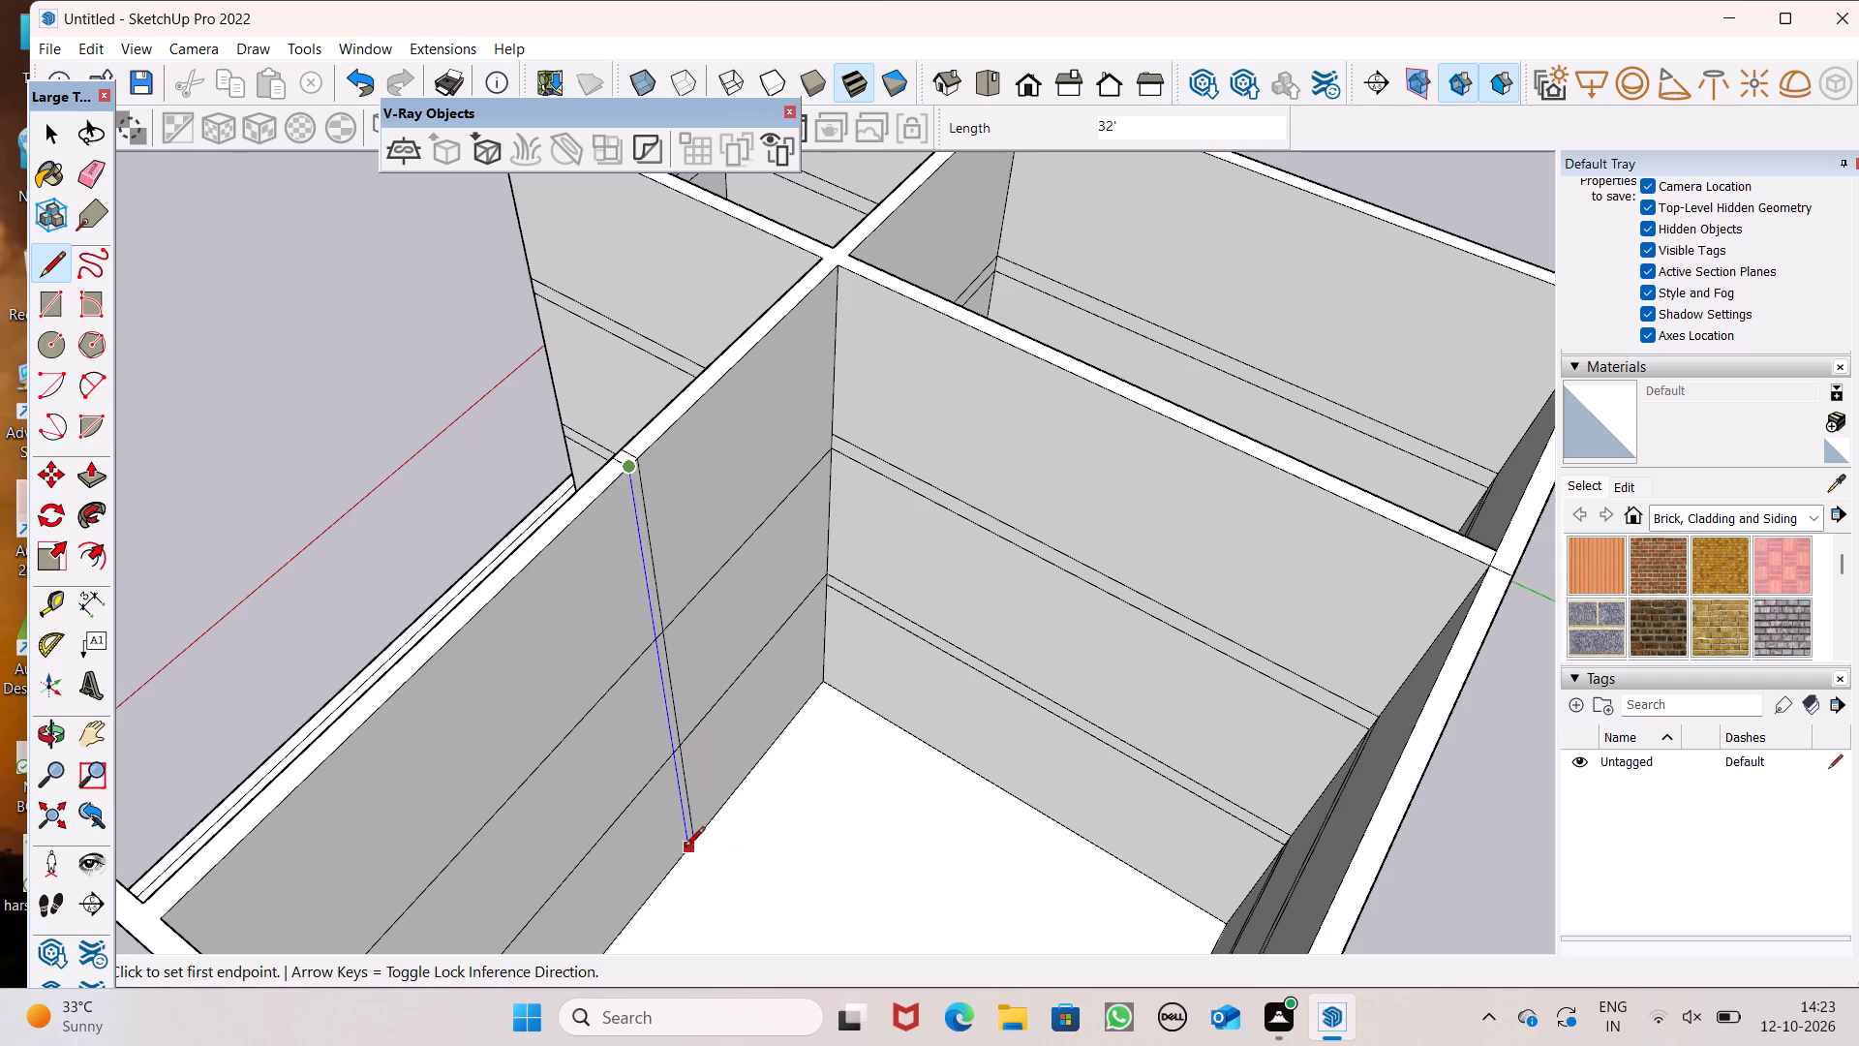
scroll(776, 695, down, 5)
scroll(840, 748, up, 1)
middle_drag(841, 747, 624, 713)
key(space)
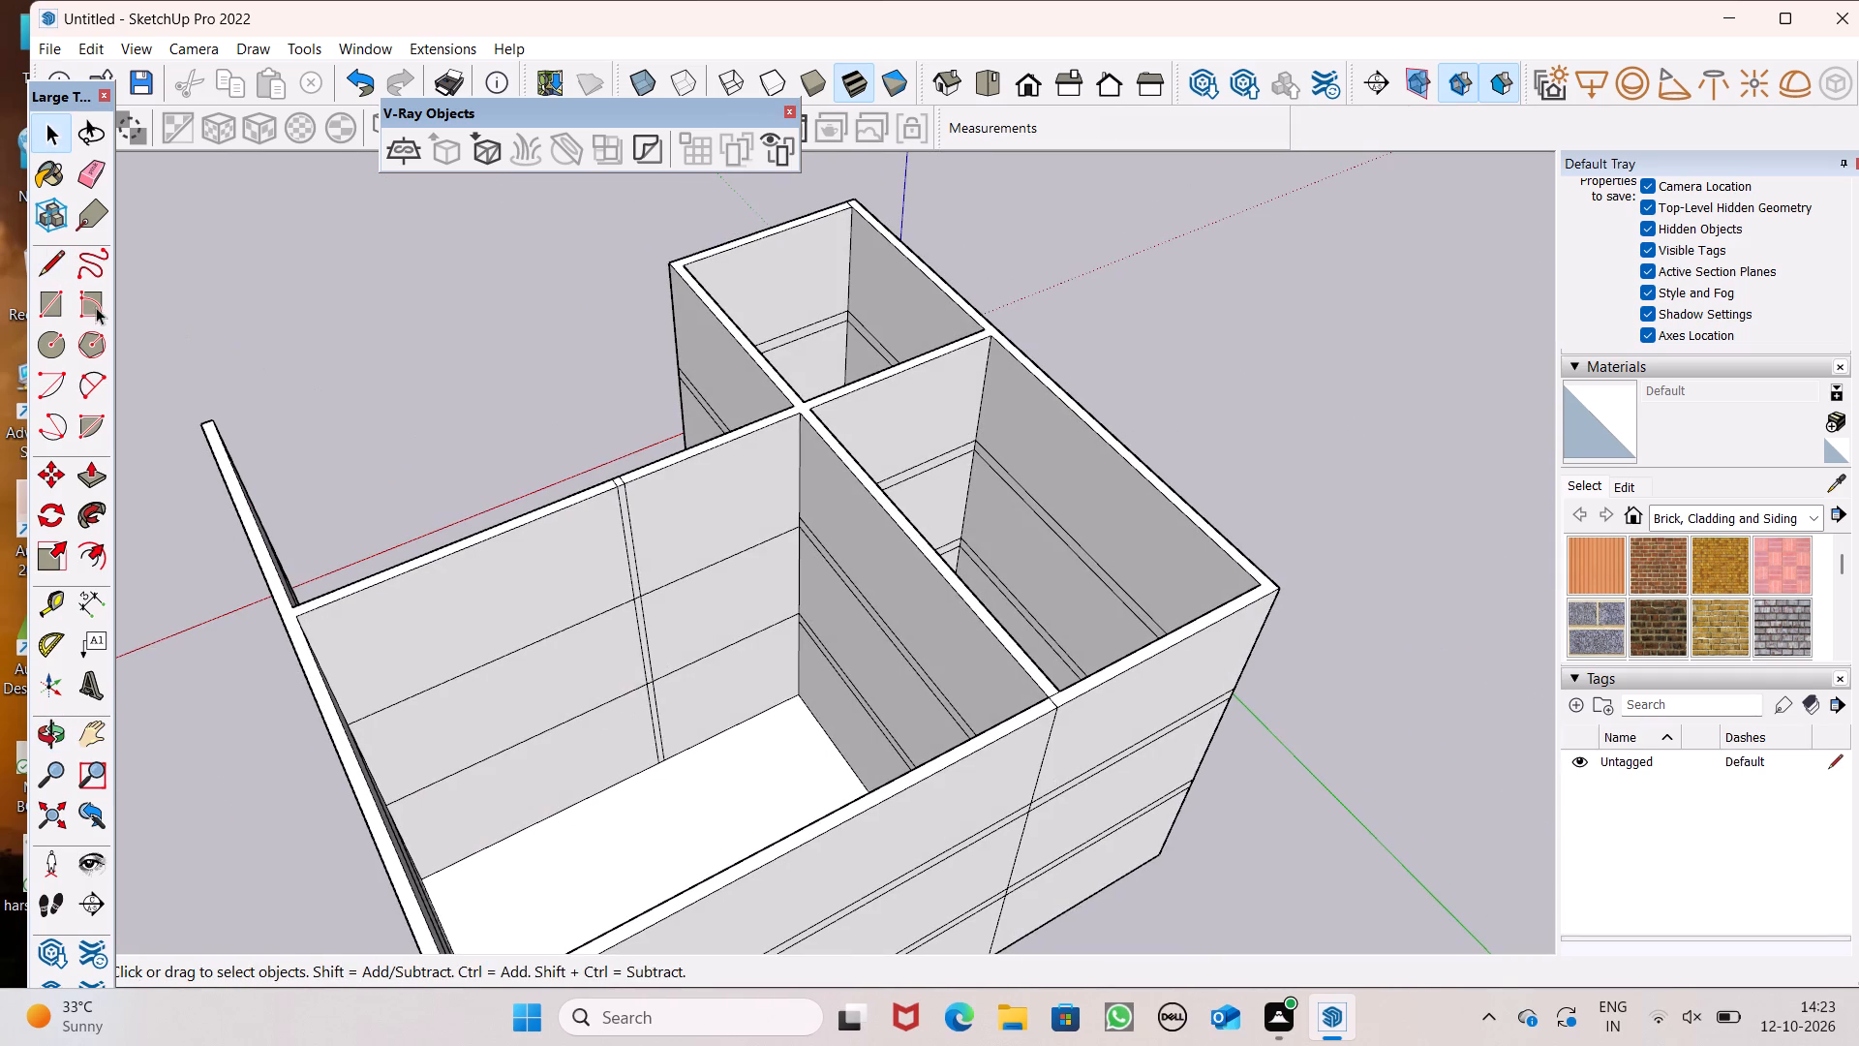
Erase the two horizontal lines on the wall's rear face between the vertical lines and the cross wall.
click(106, 166)
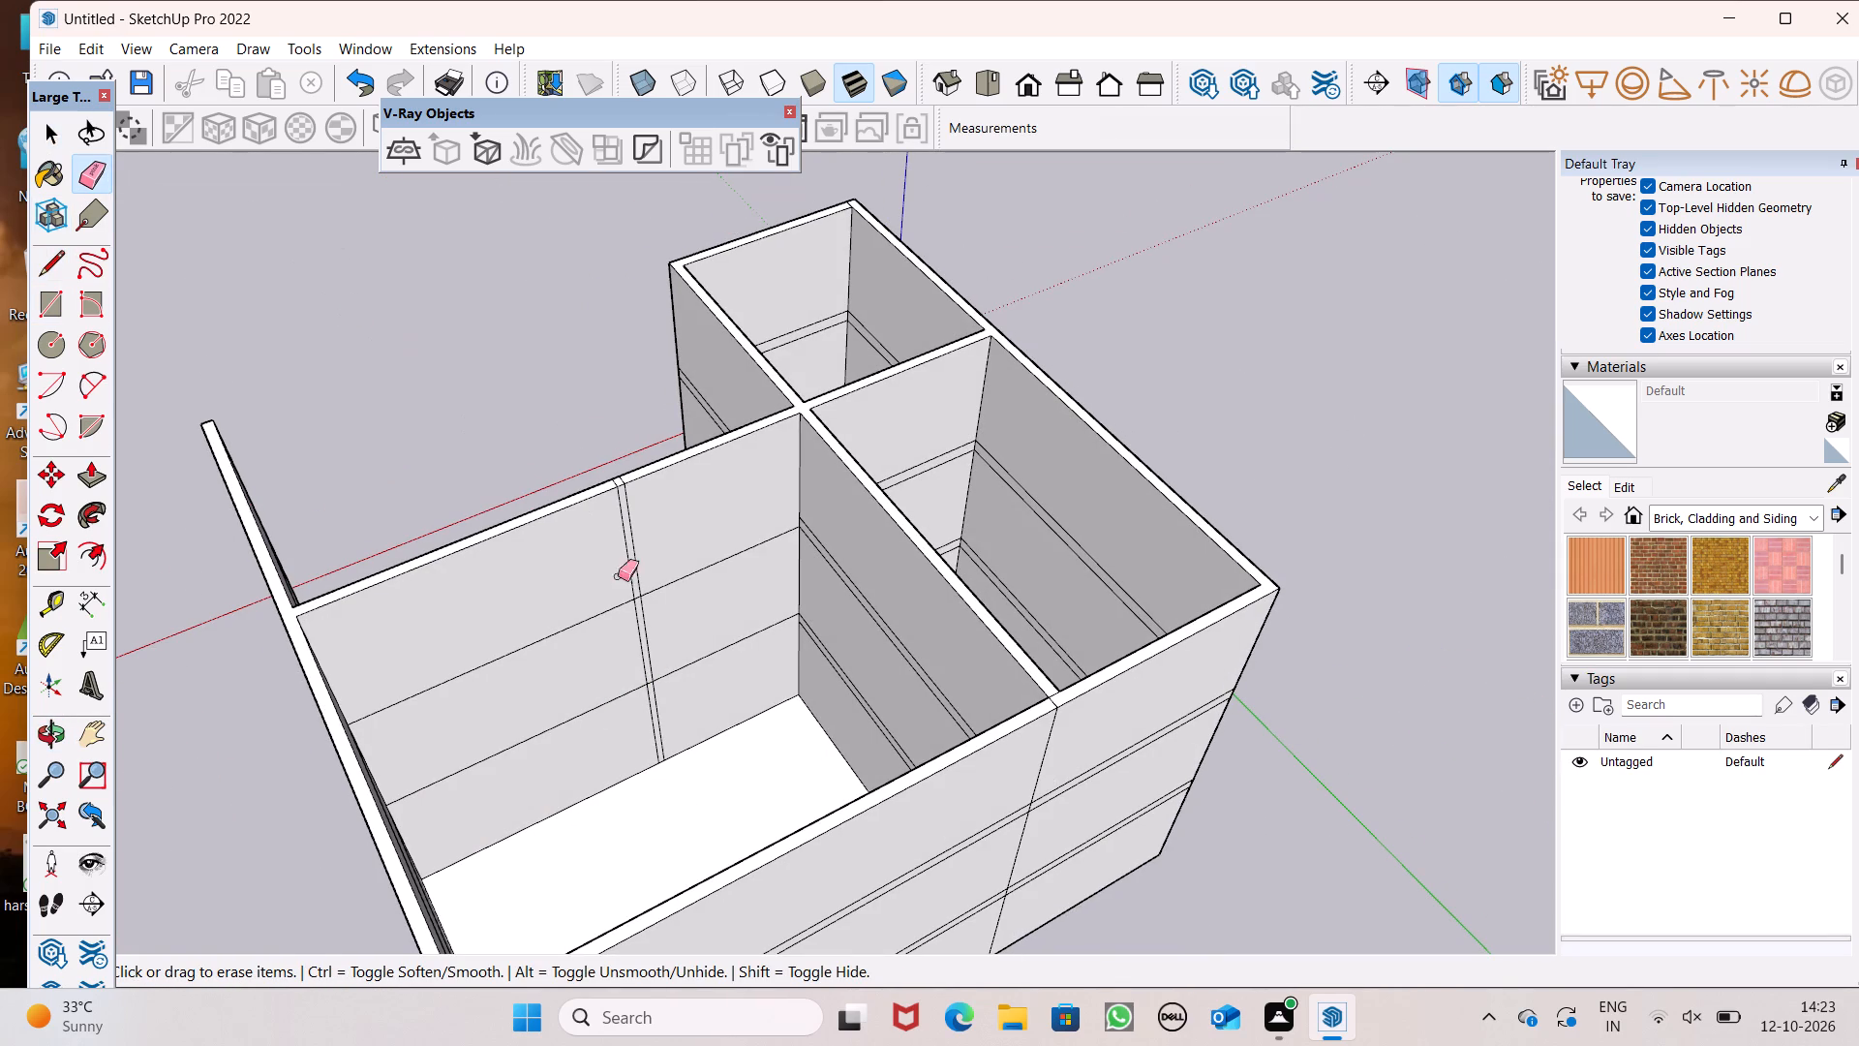
scroll(674, 596, up, 5)
drag(686, 550, 744, 699)
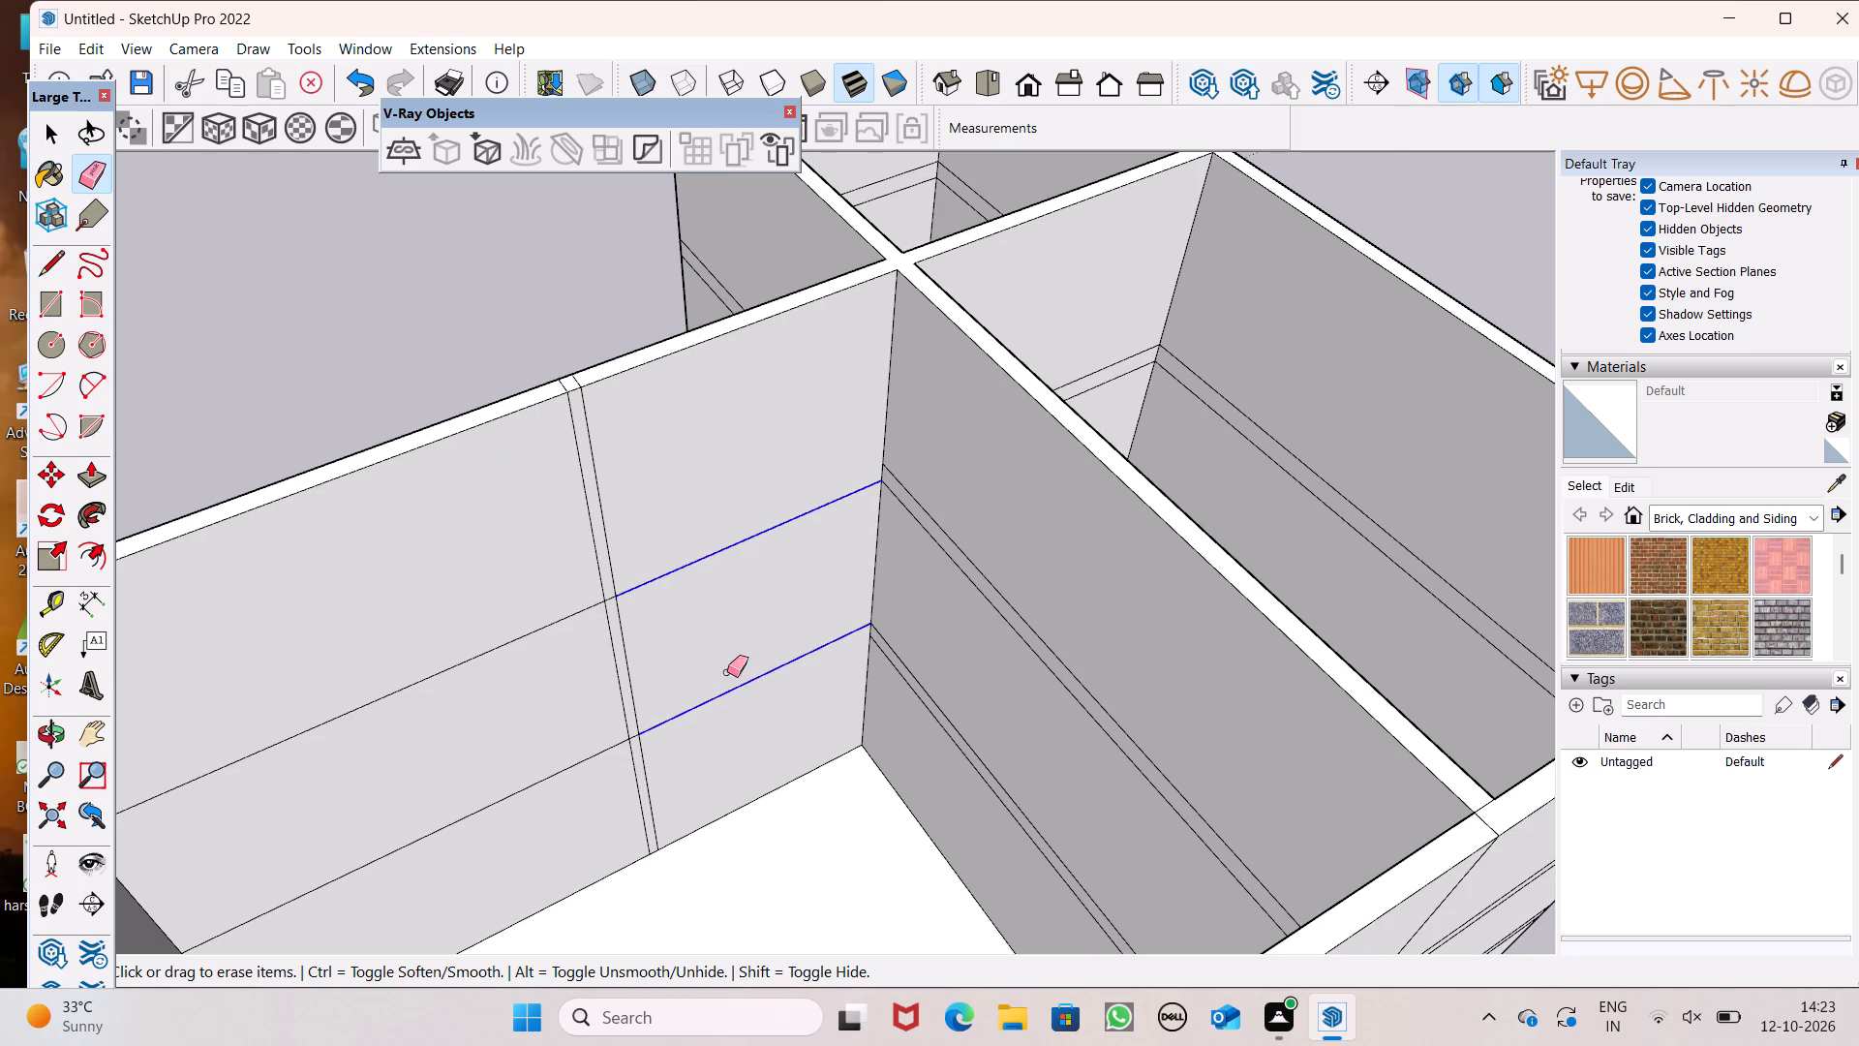
key(space)
Pull the full-height front panel beside the cross wall forward 15' 4 7/8" with Push/Pull.
scroll(711, 539, down, 4)
middle_drag(703, 600, 978, 596)
scroll(951, 604, up, 1)
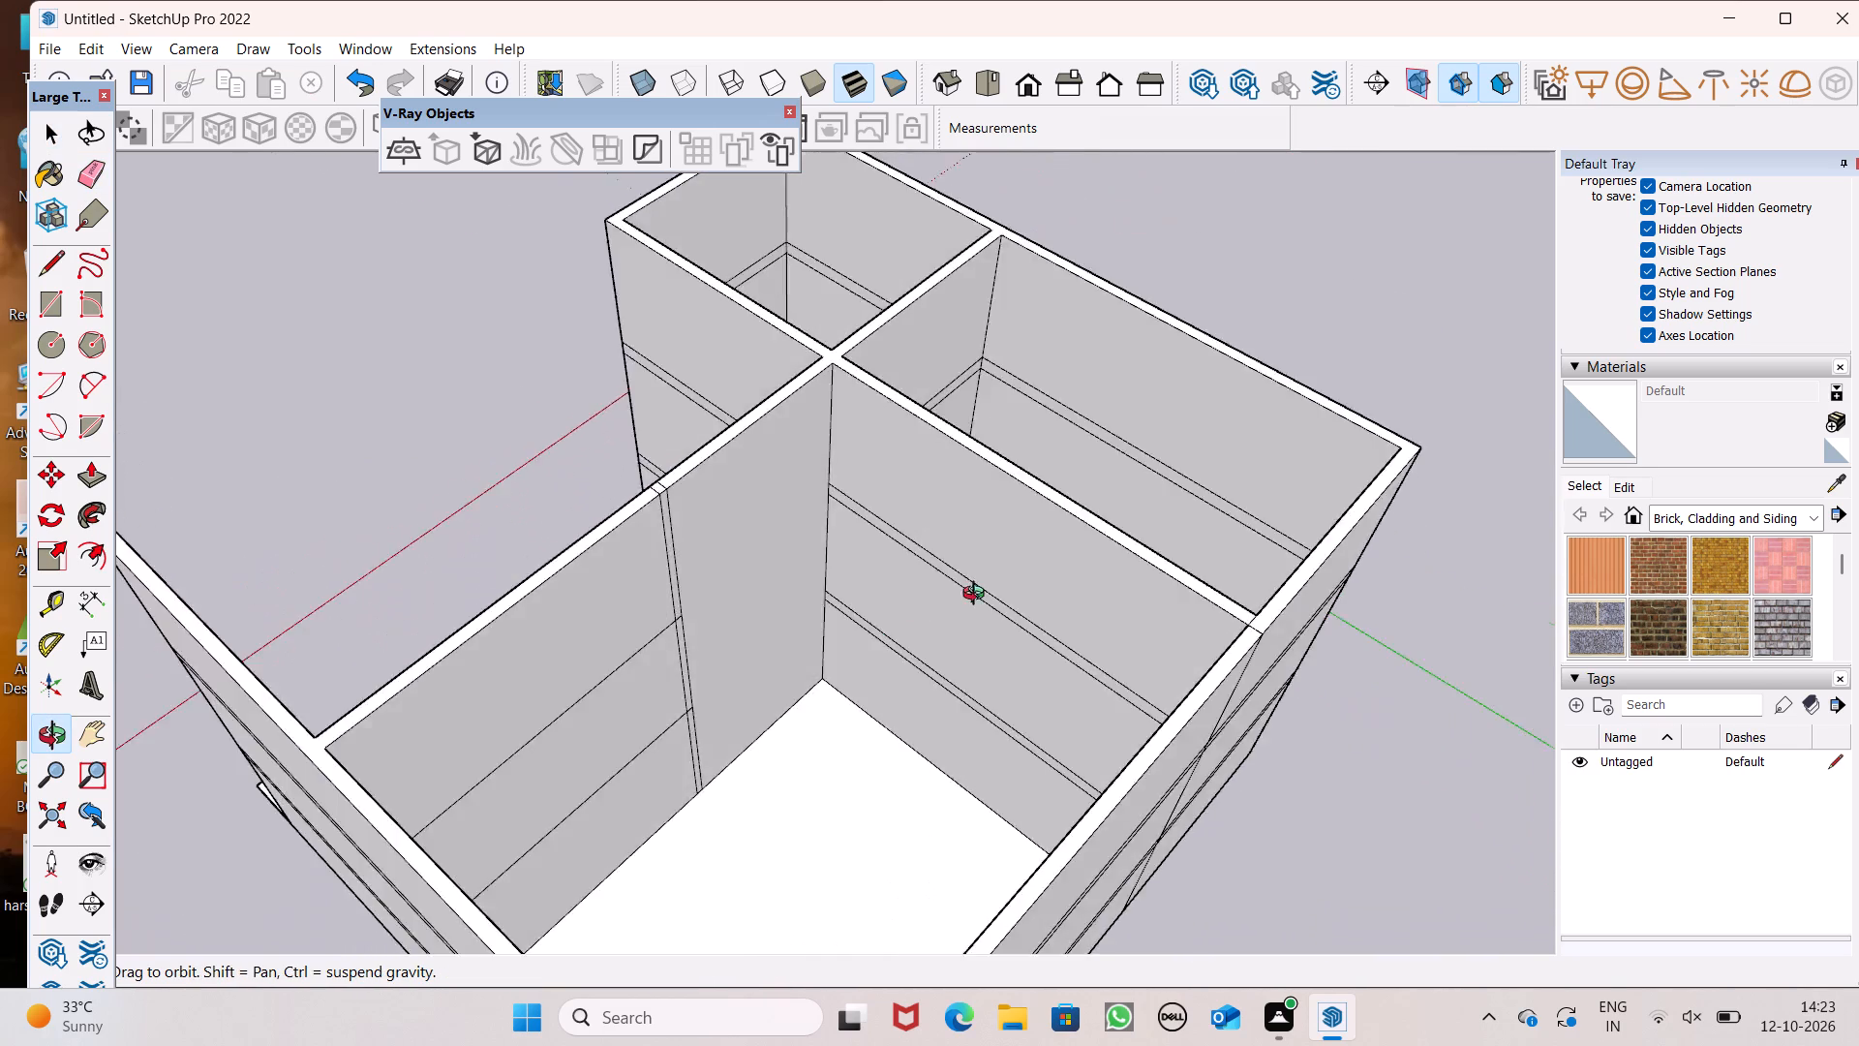
middle_drag(978, 596, 1598, 419)
middle_drag(900, 414, 1141, 419)
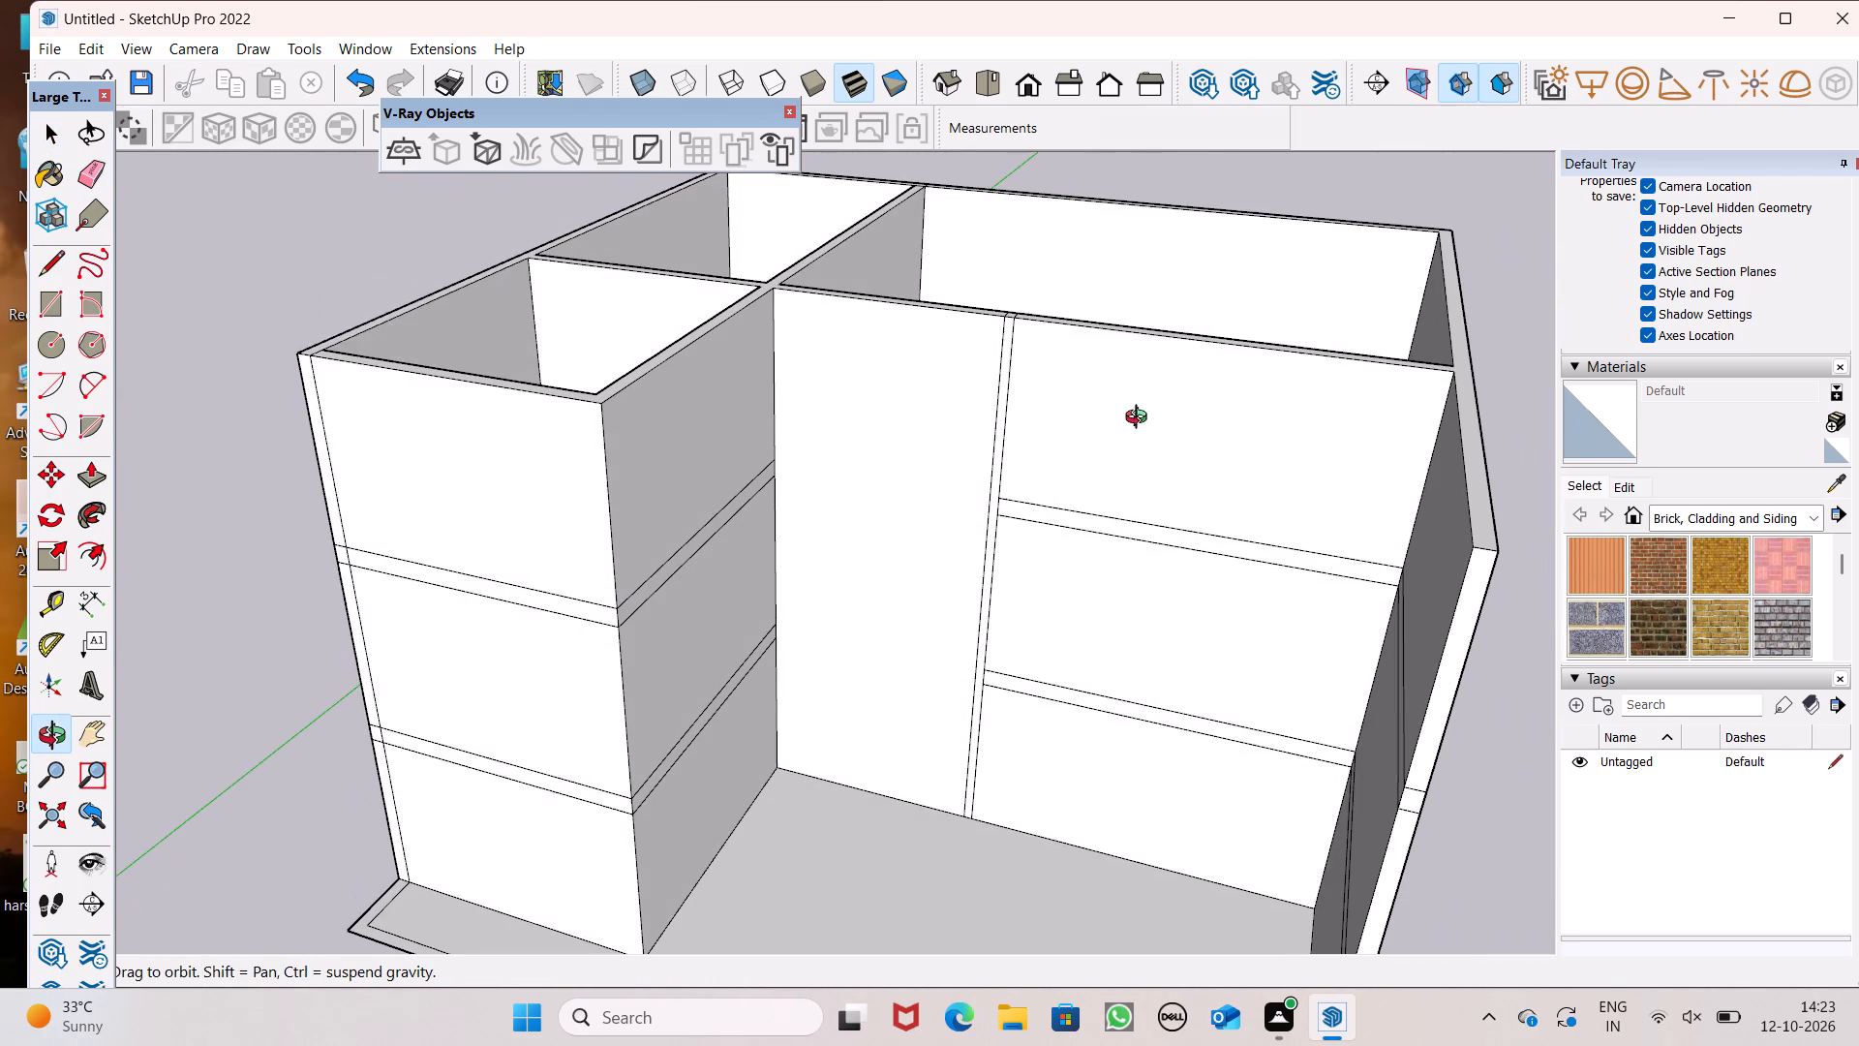
middle_drag(1141, 419, 1142, 419)
click(85, 473)
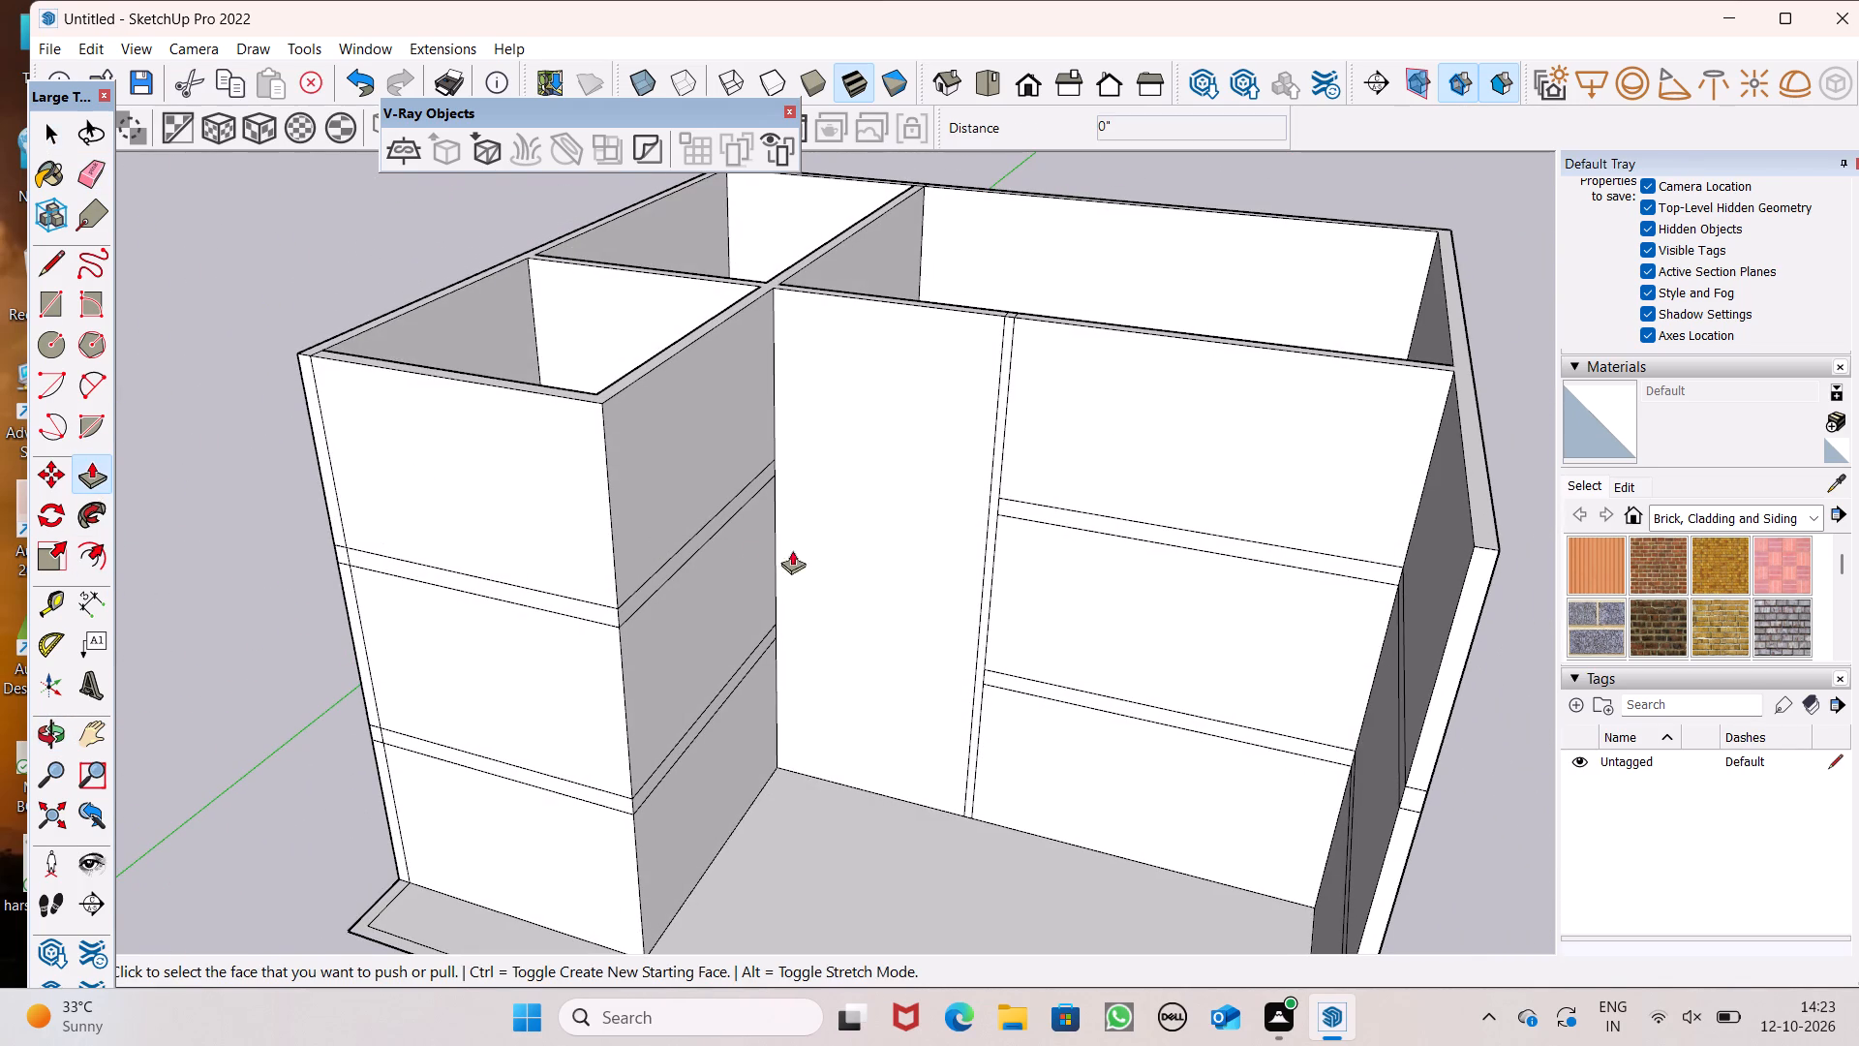
drag(836, 549, 776, 723)
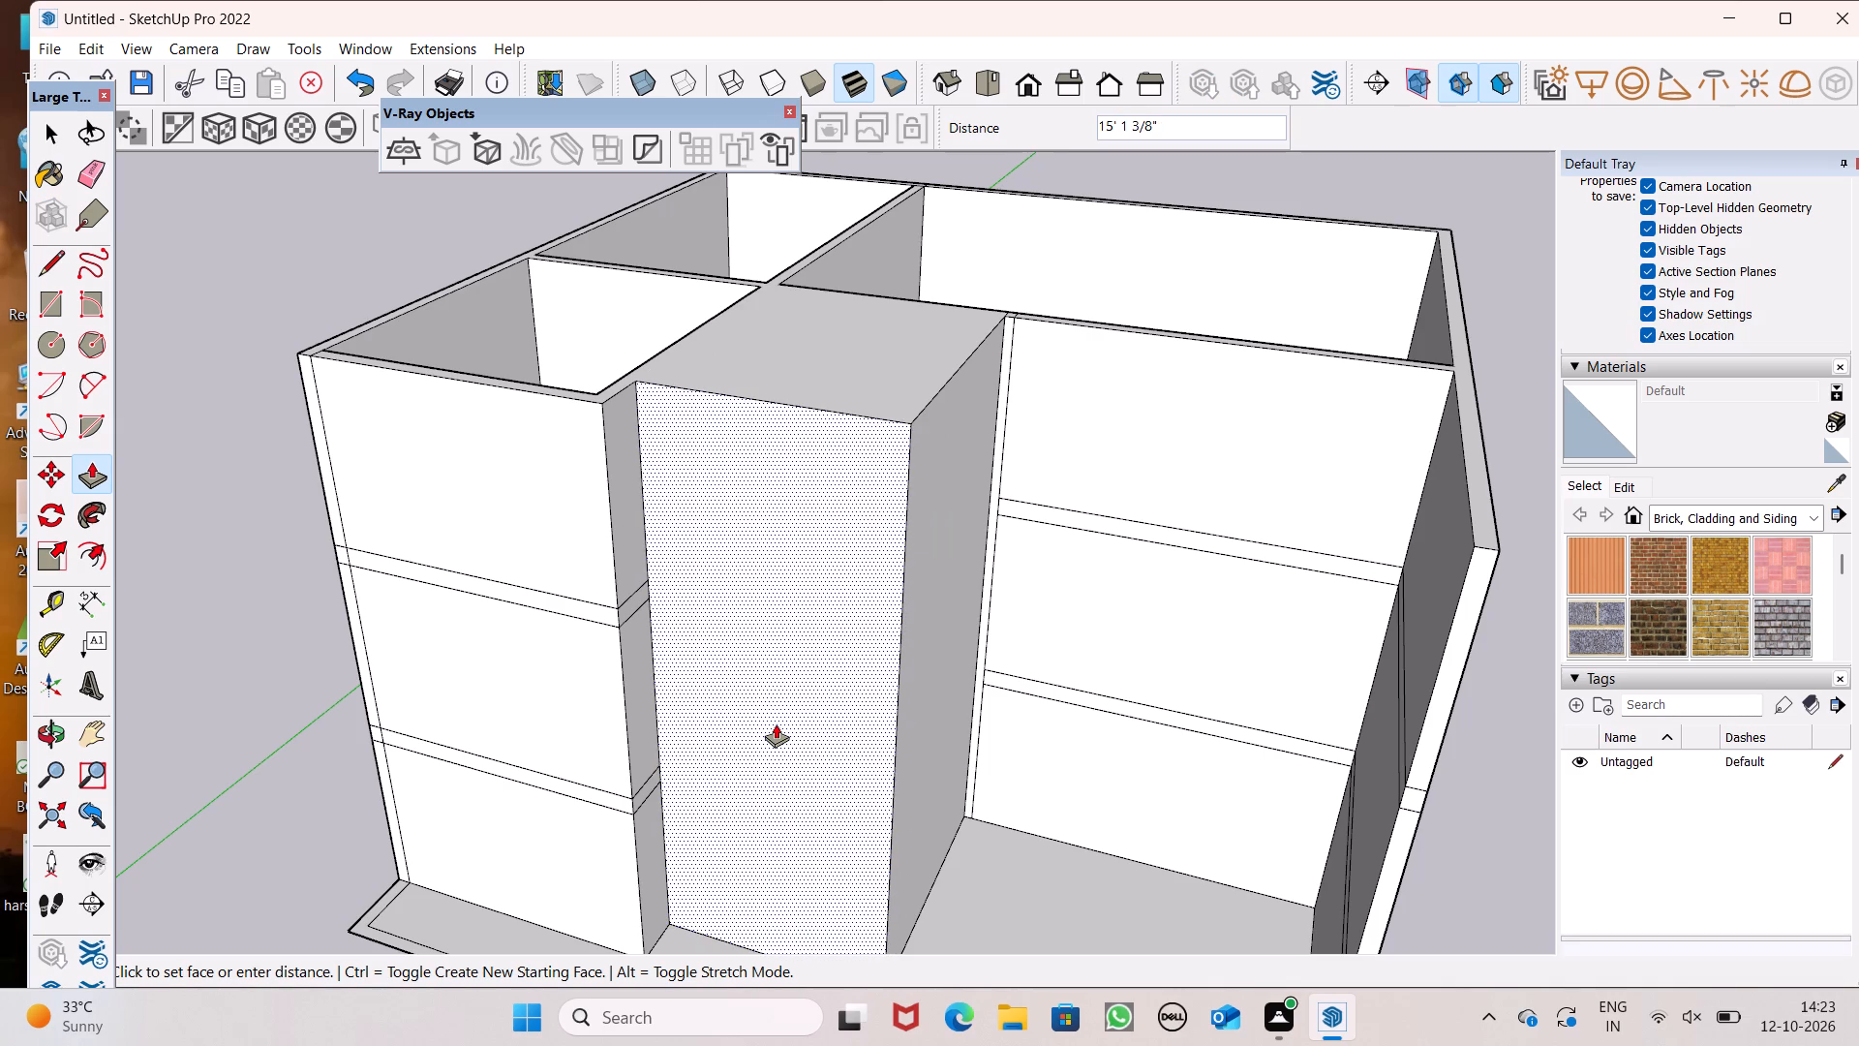
drag(776, 723, 777, 723)
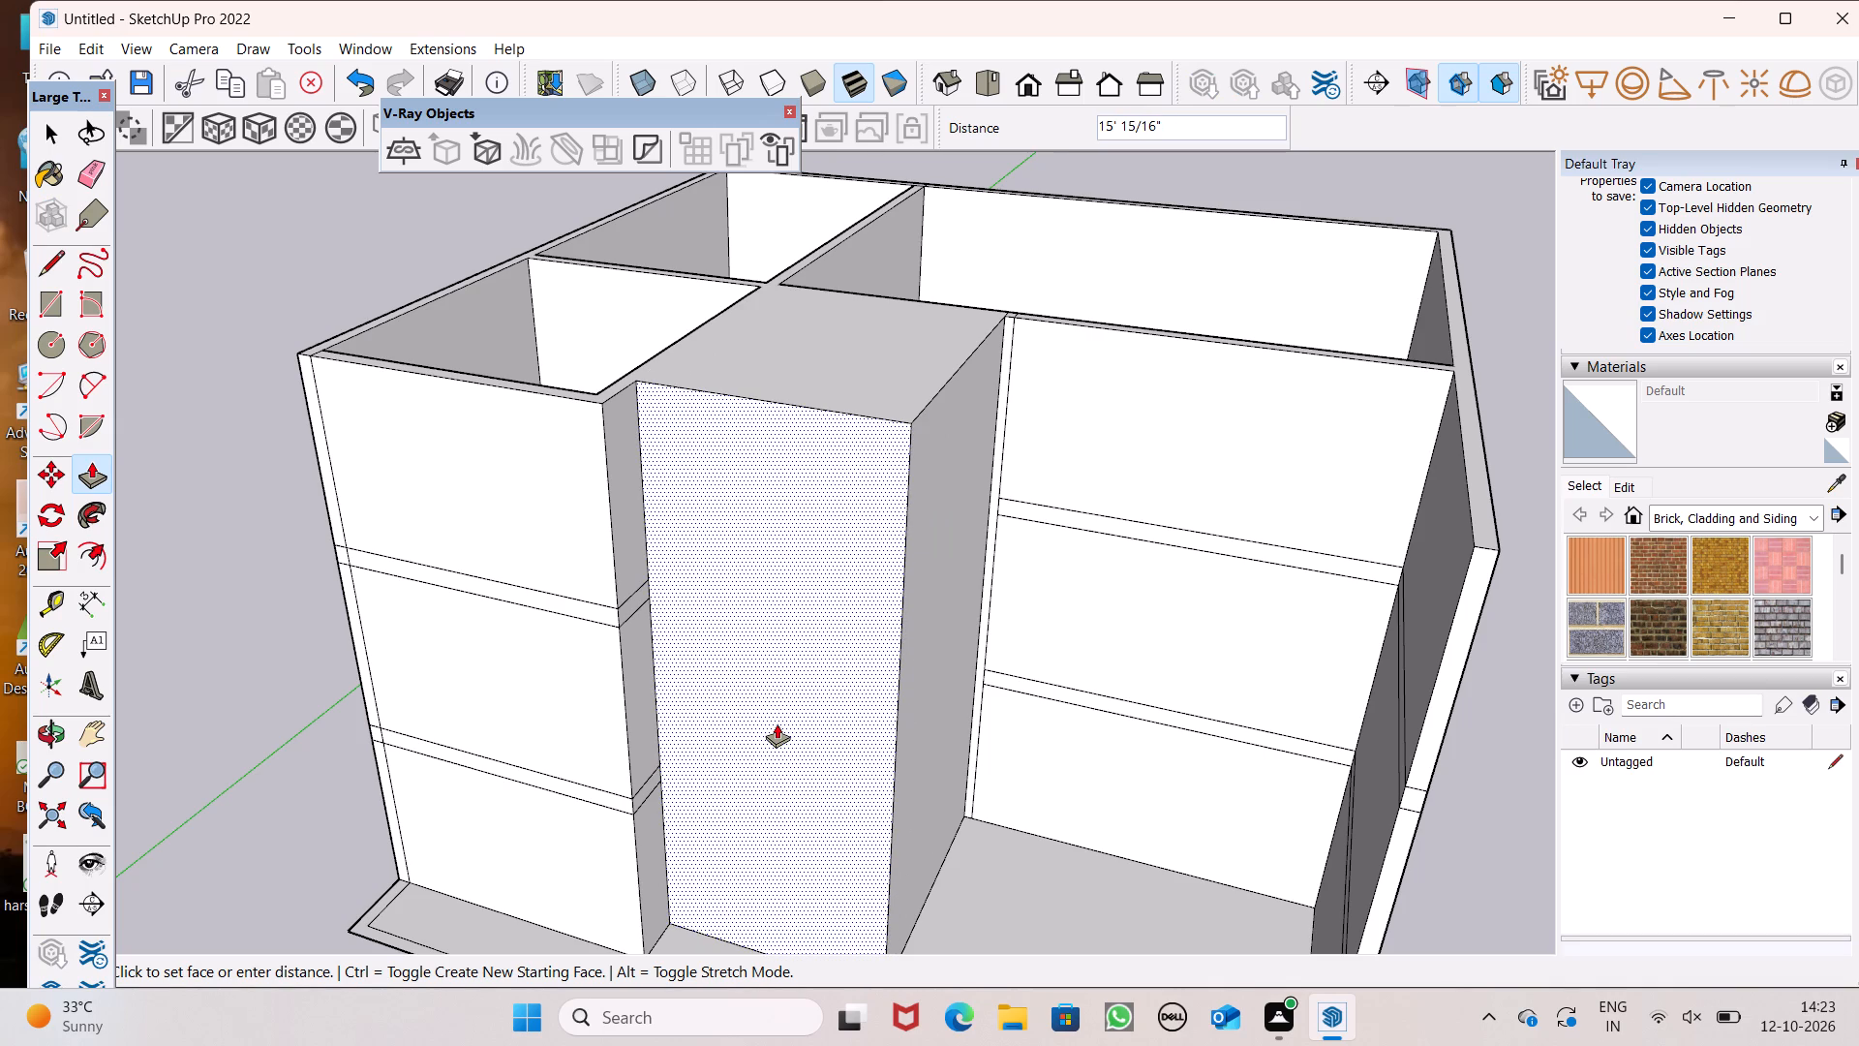
drag(777, 723, 760, 749)
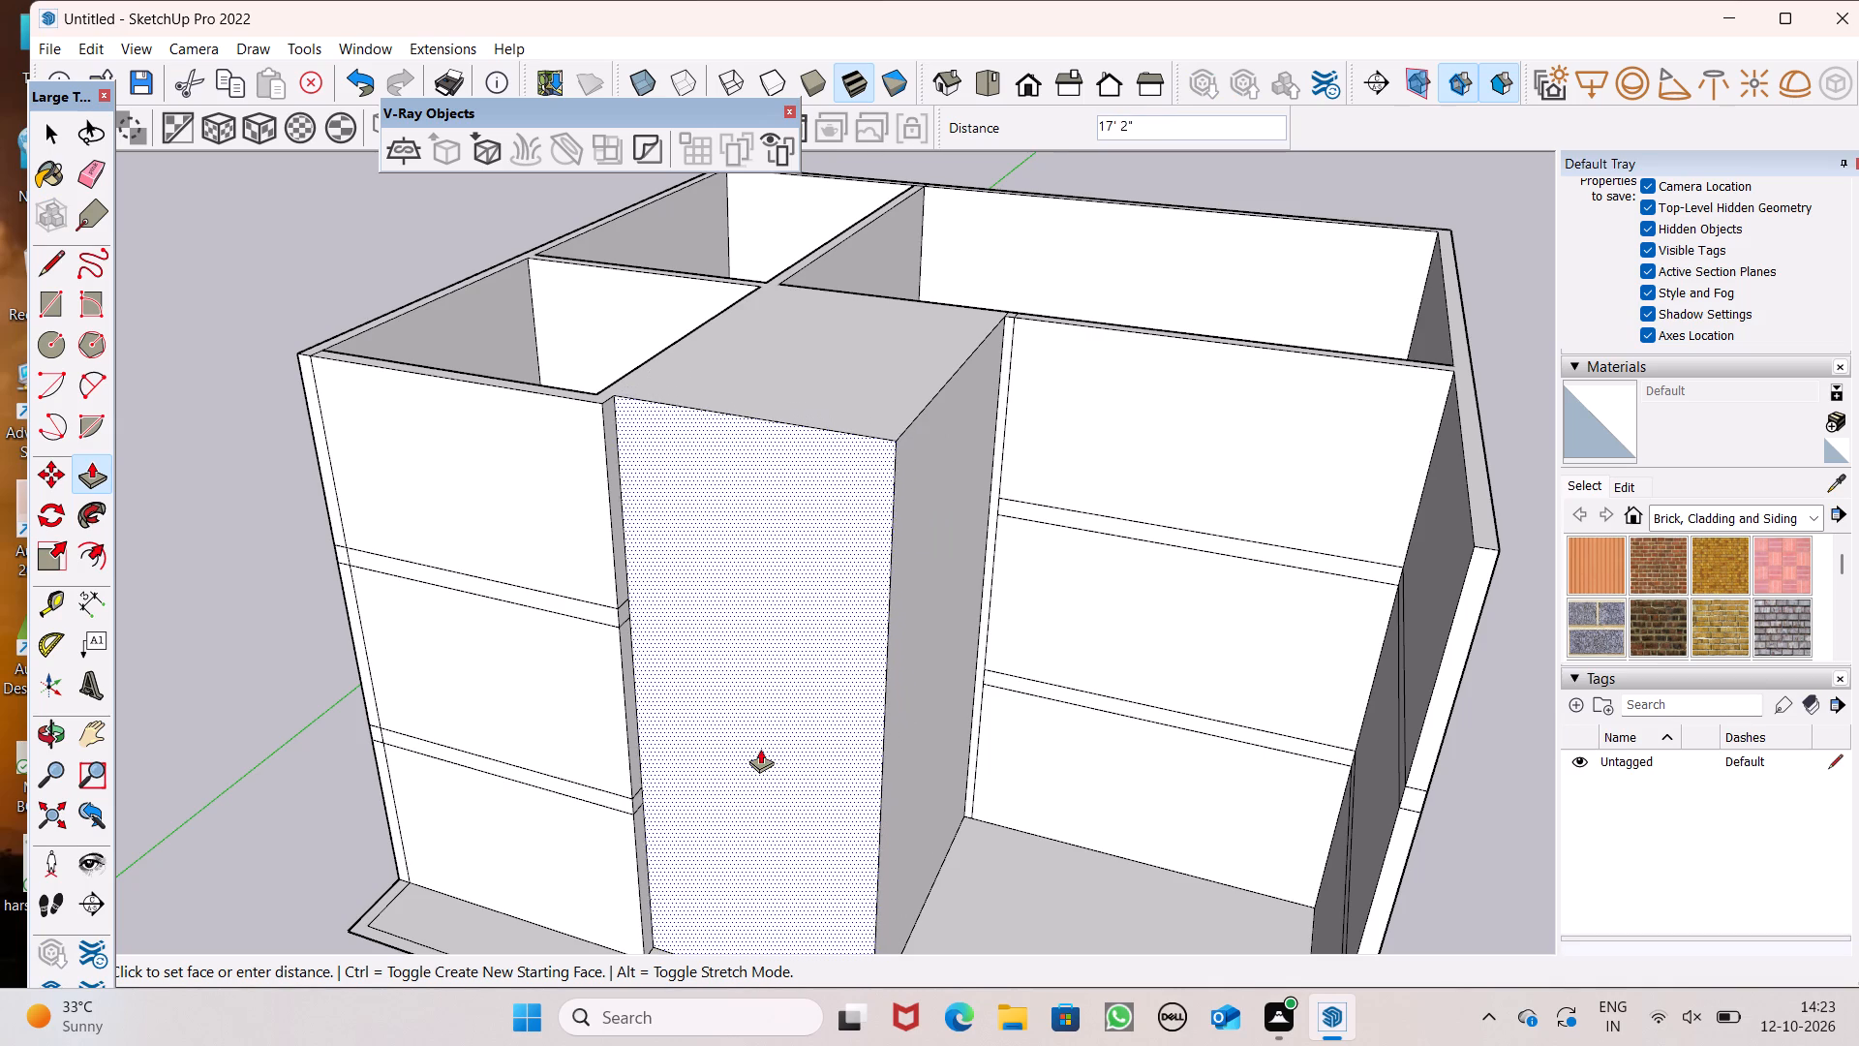
drag(760, 749, 788, 734)
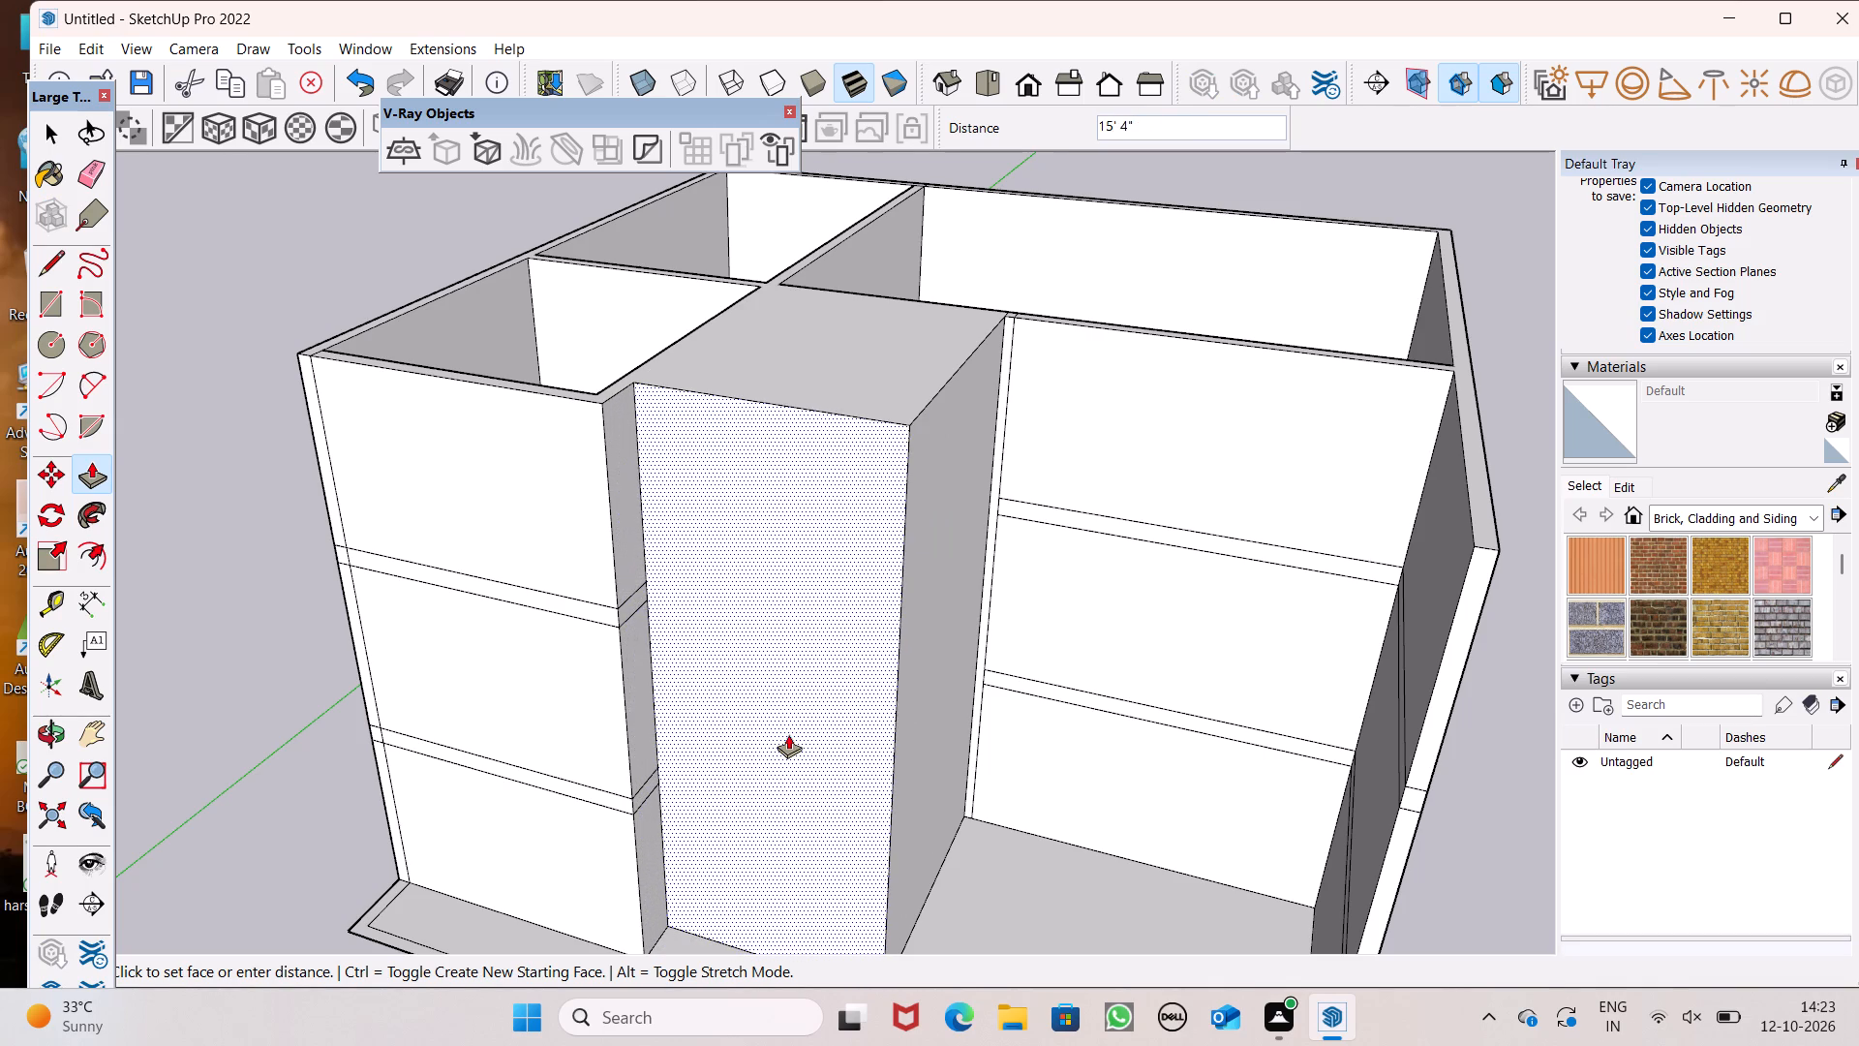
drag(788, 734, 787, 730)
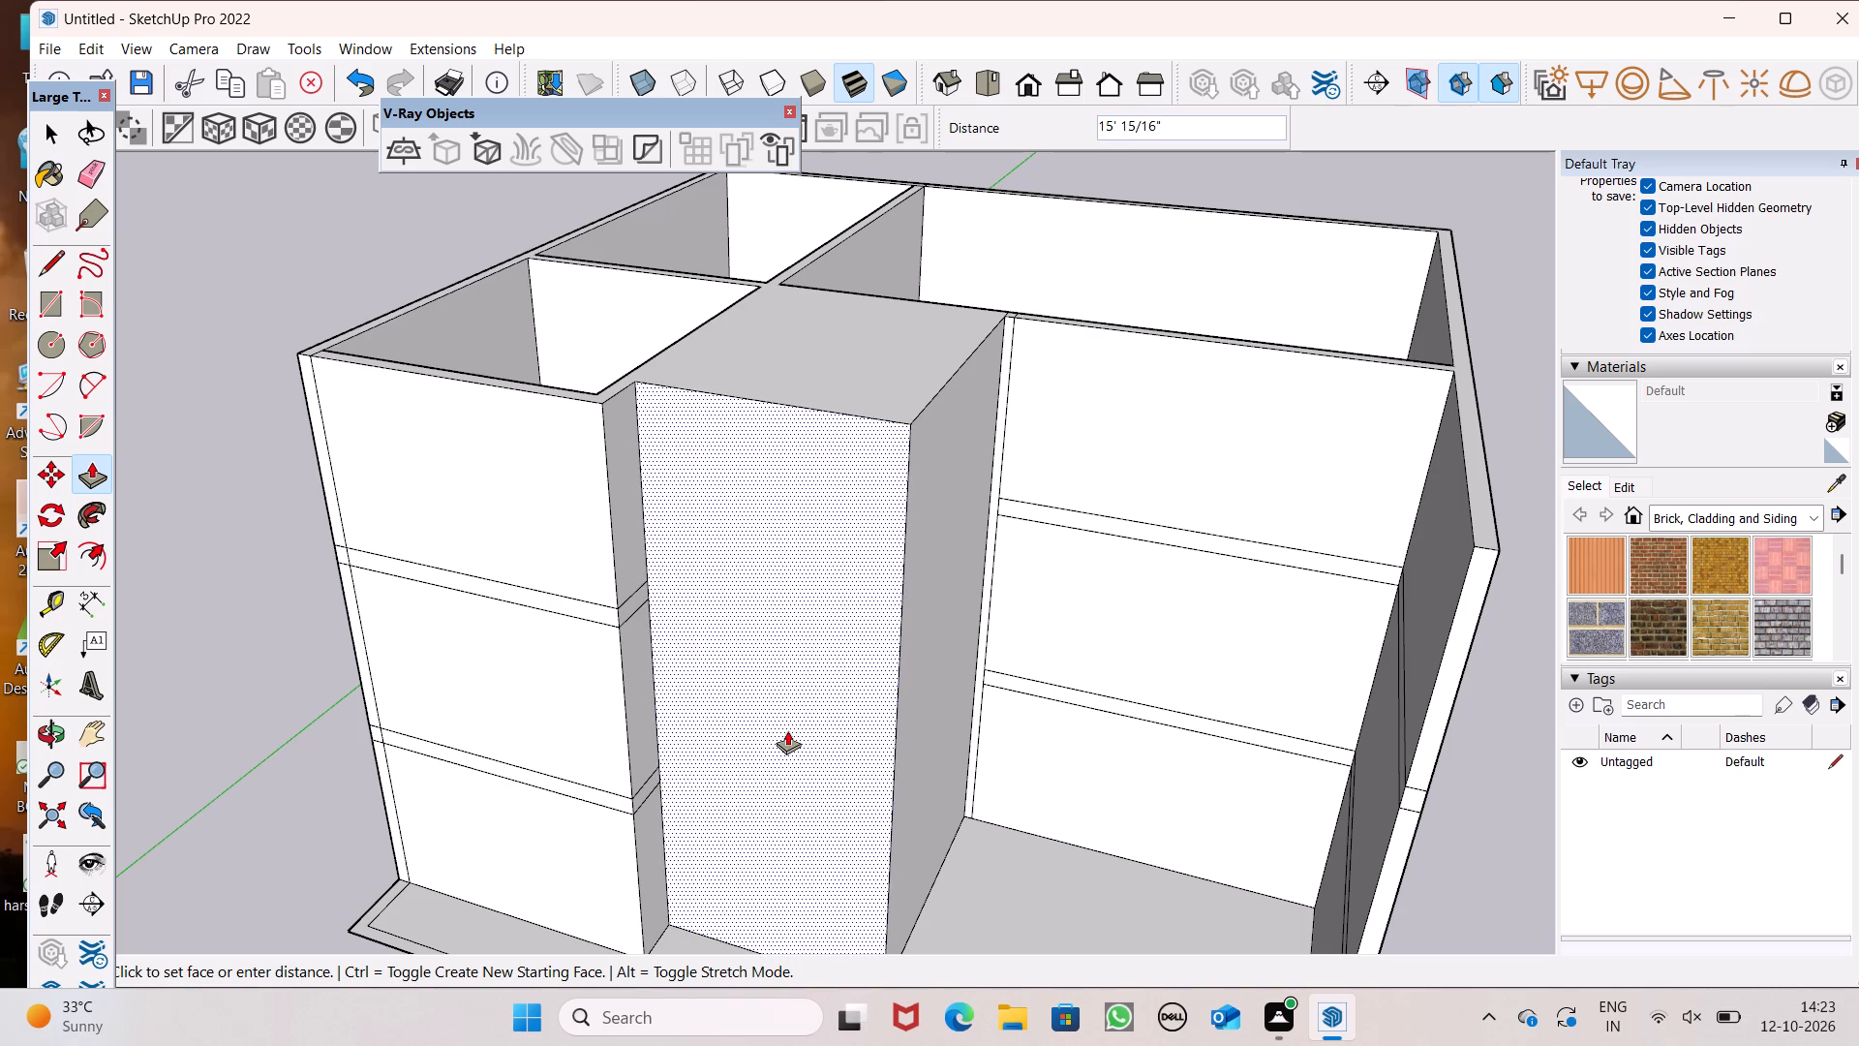
drag(787, 730, 786, 735)
scroll(823, 427, down, 3)
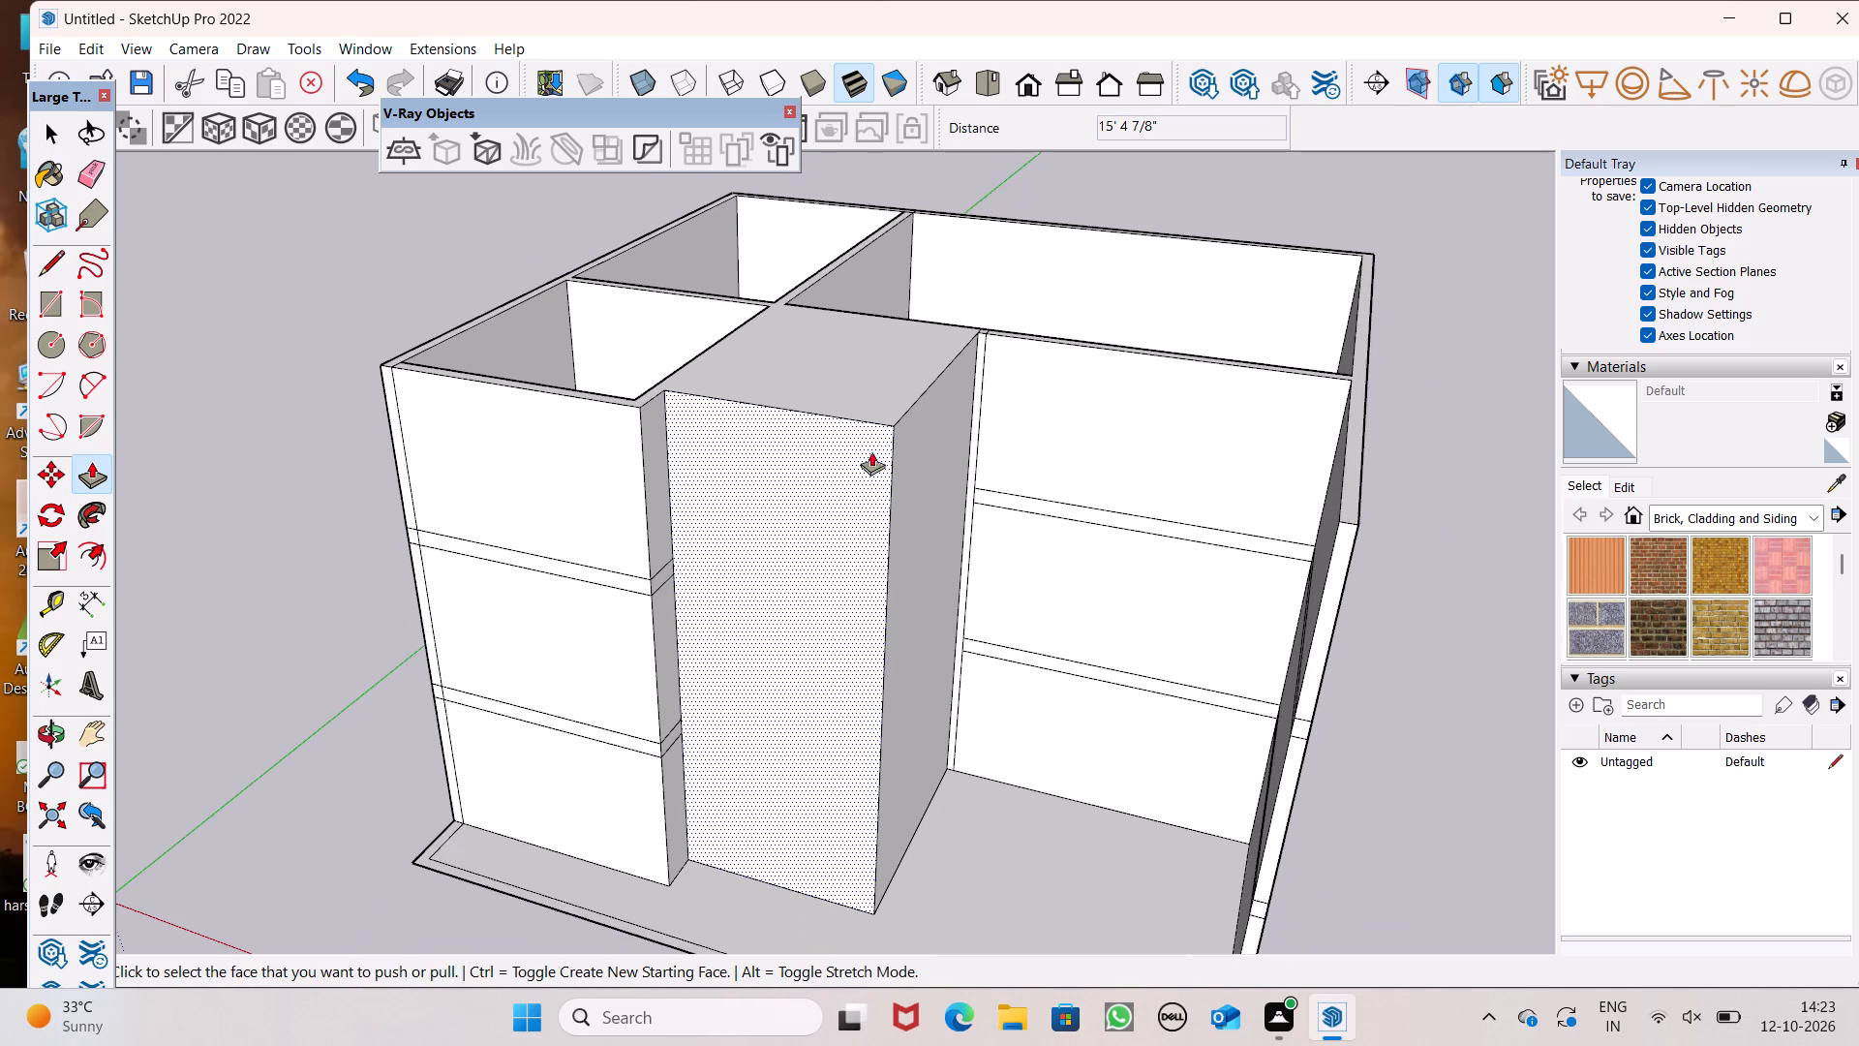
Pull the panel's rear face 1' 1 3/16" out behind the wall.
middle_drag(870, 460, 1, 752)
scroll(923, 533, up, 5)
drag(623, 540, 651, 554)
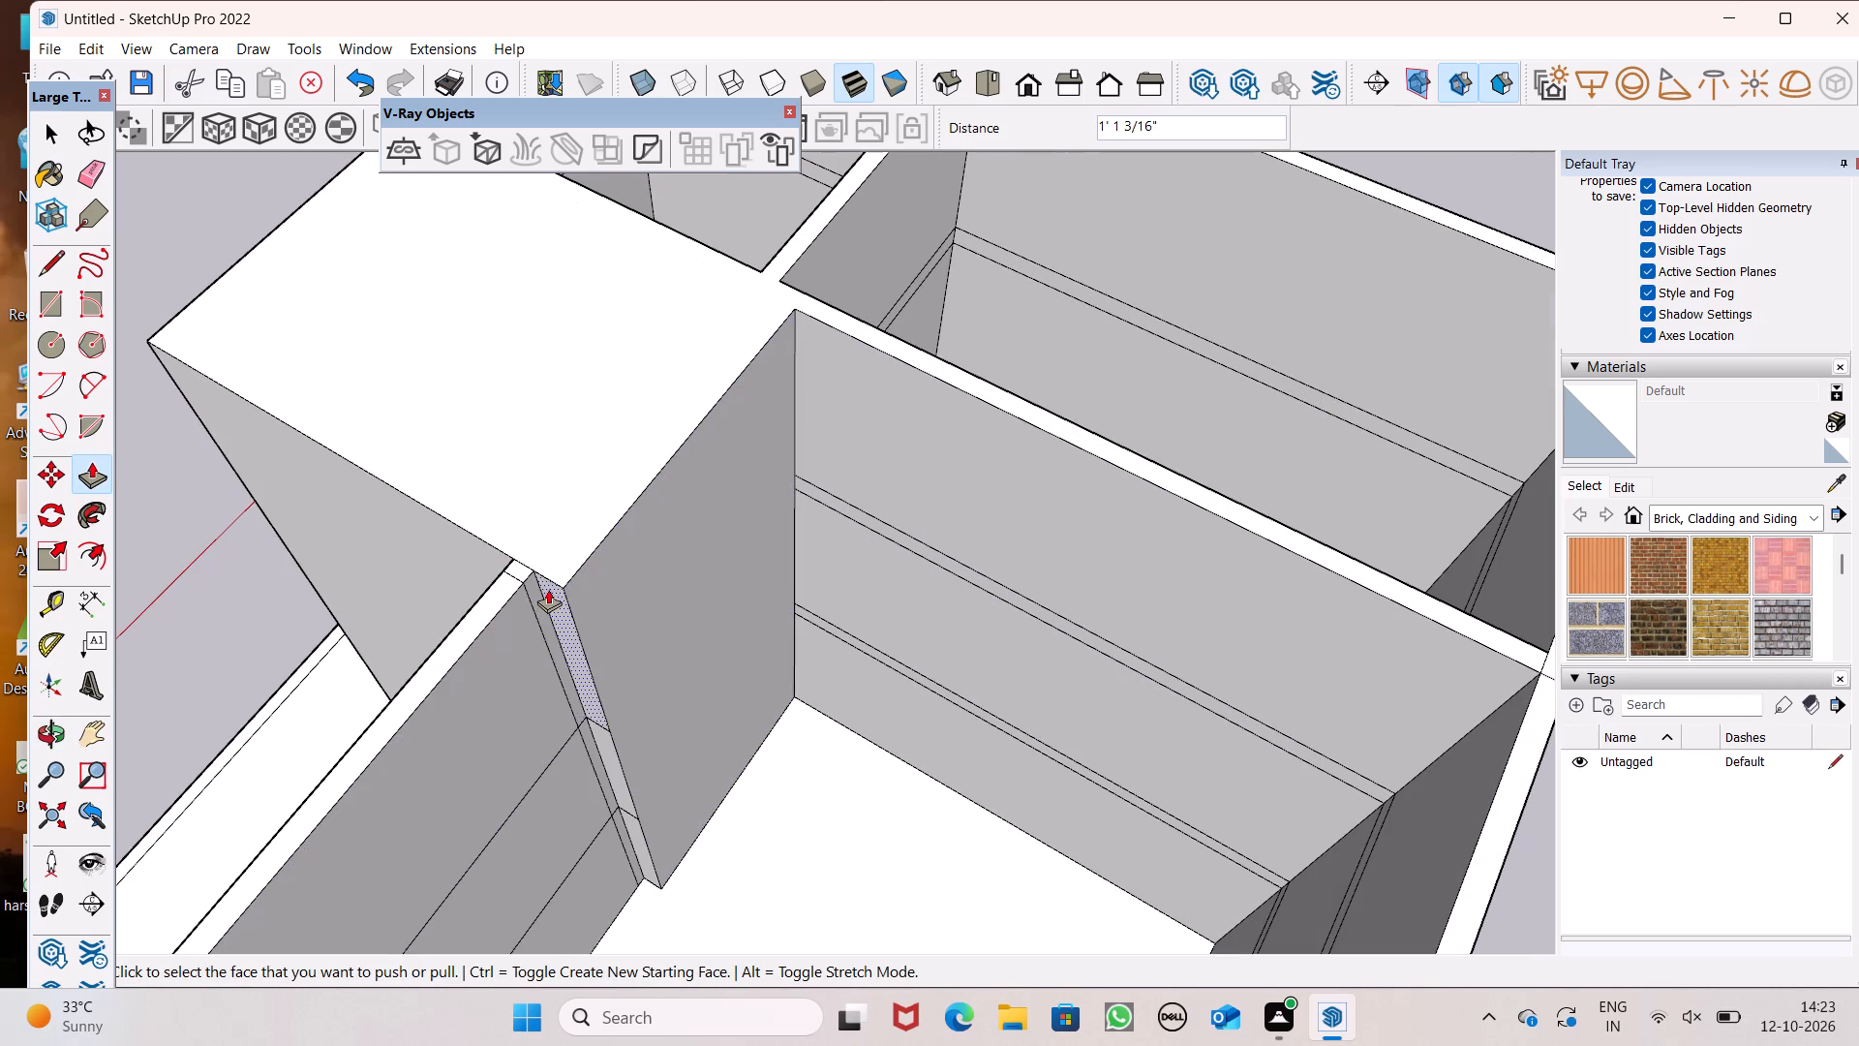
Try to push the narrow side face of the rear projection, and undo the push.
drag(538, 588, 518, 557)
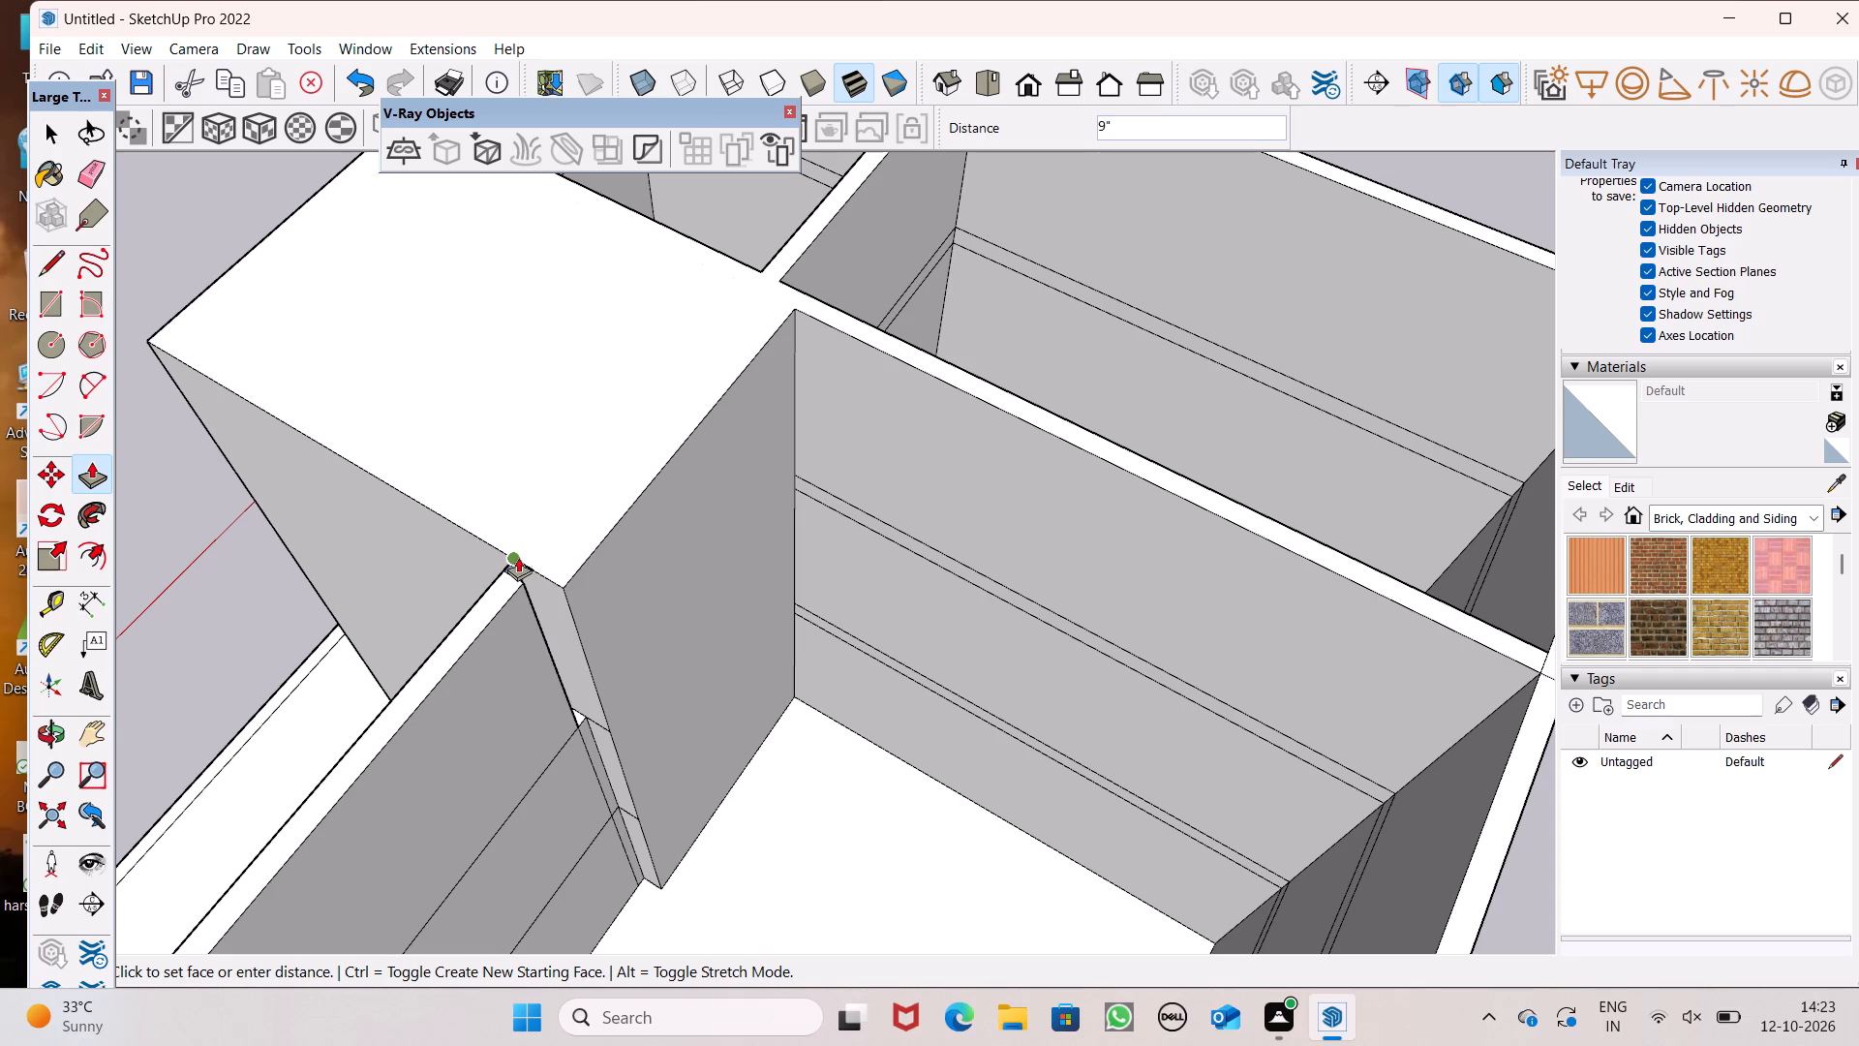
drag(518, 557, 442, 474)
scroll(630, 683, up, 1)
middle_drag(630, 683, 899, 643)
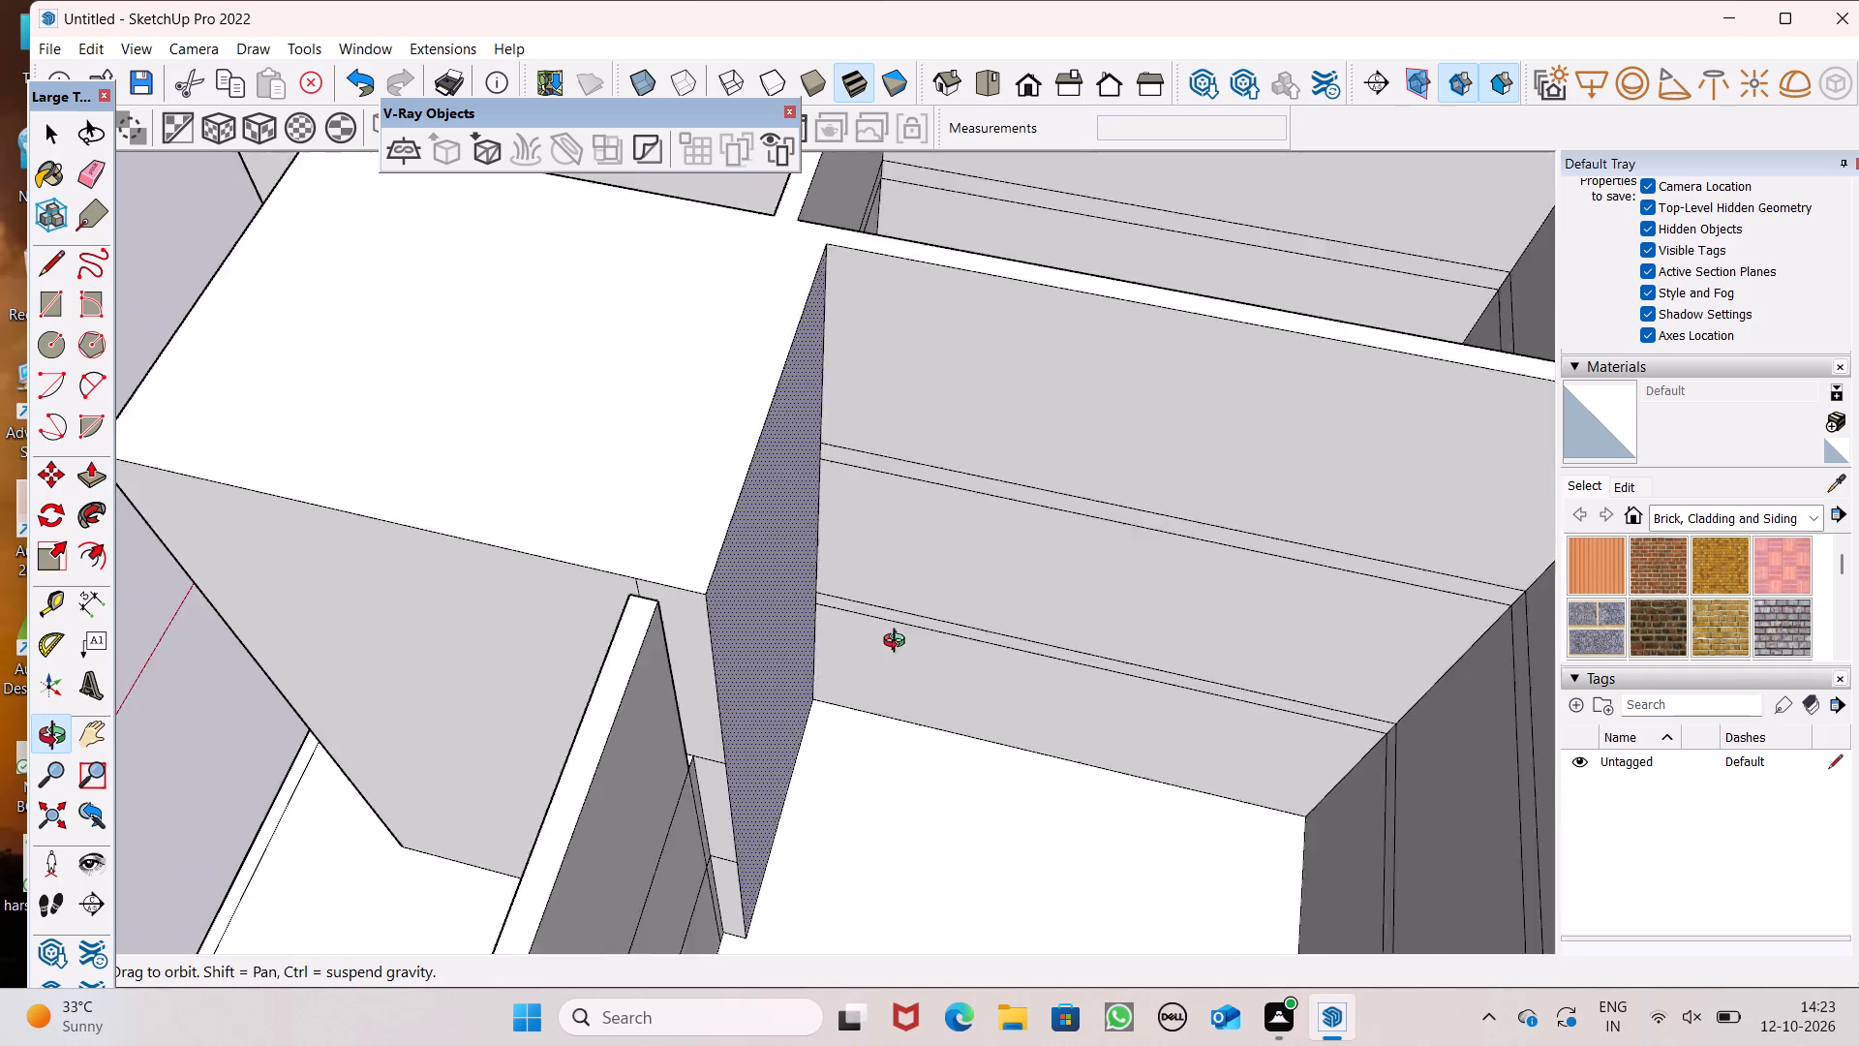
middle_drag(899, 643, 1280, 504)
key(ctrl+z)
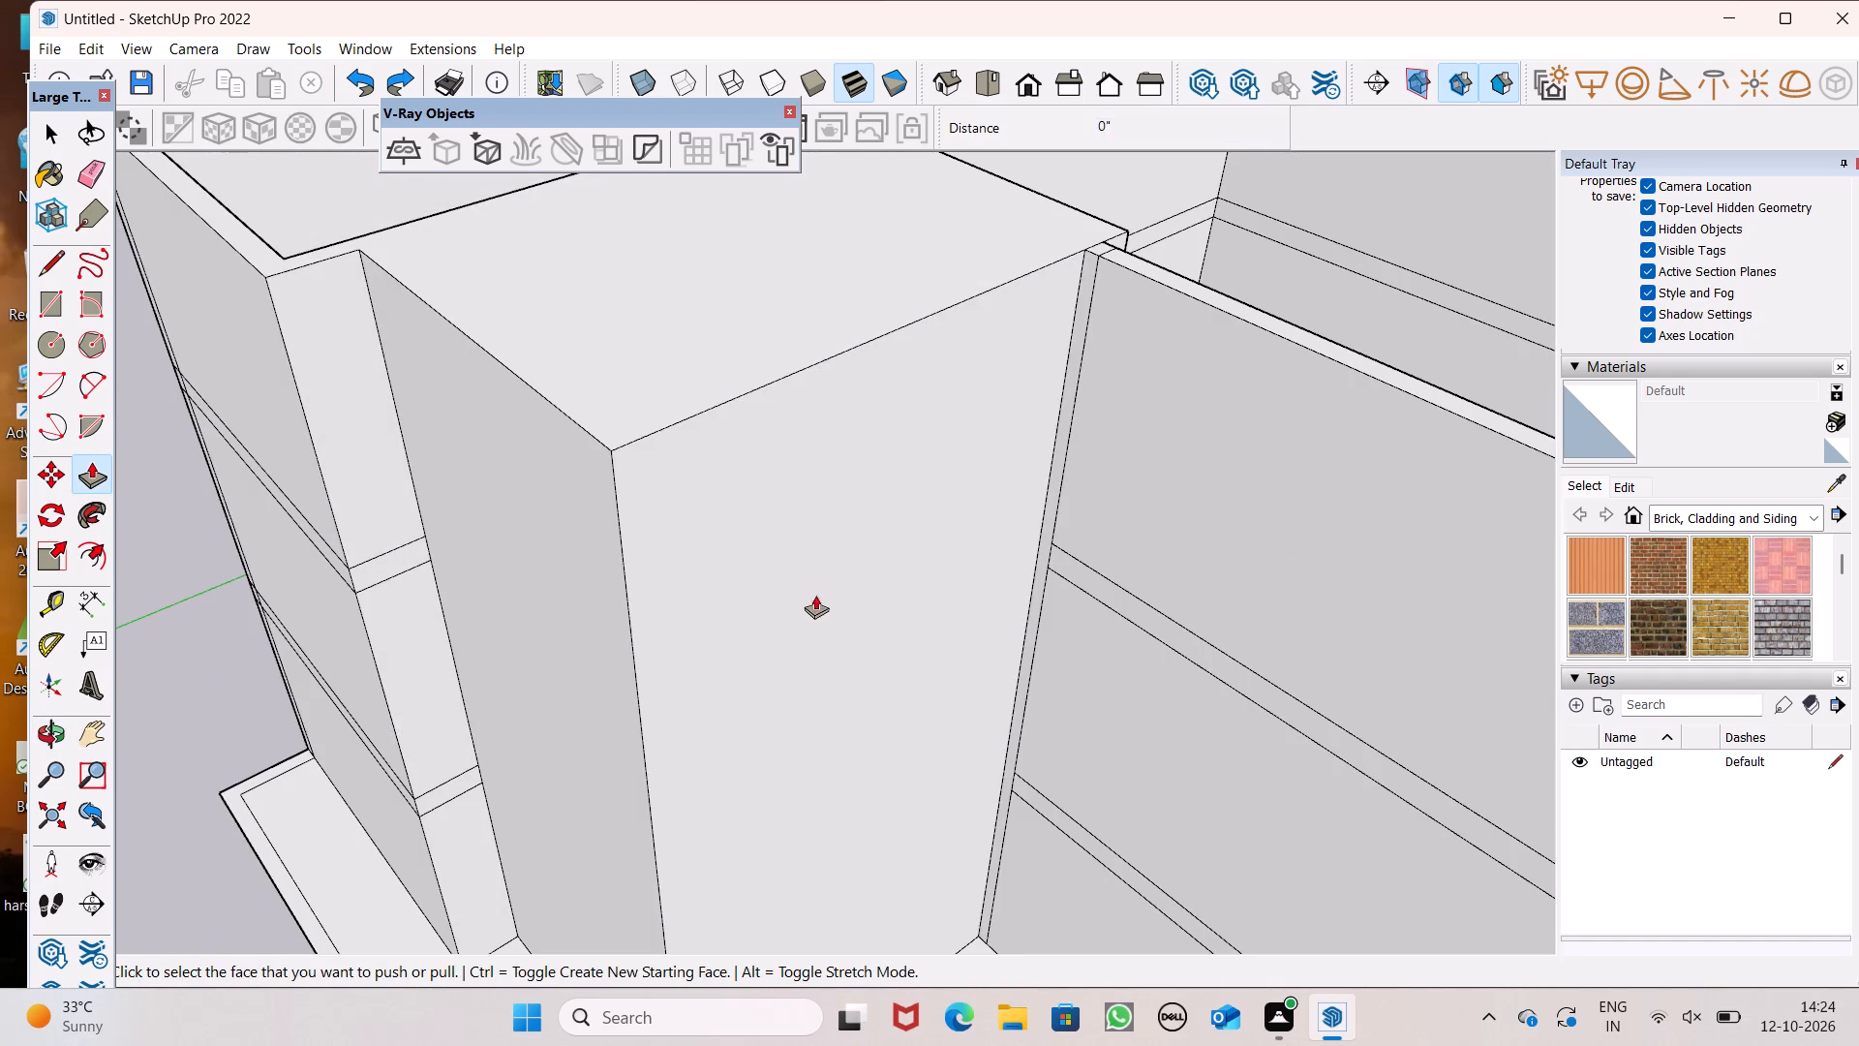
Pull the narrow full-height strip beside the projecting block forward 15' 4 7/8", flush with the block's front.
middle_drag(815, 595, 984, 555)
scroll(1078, 401, down, 3)
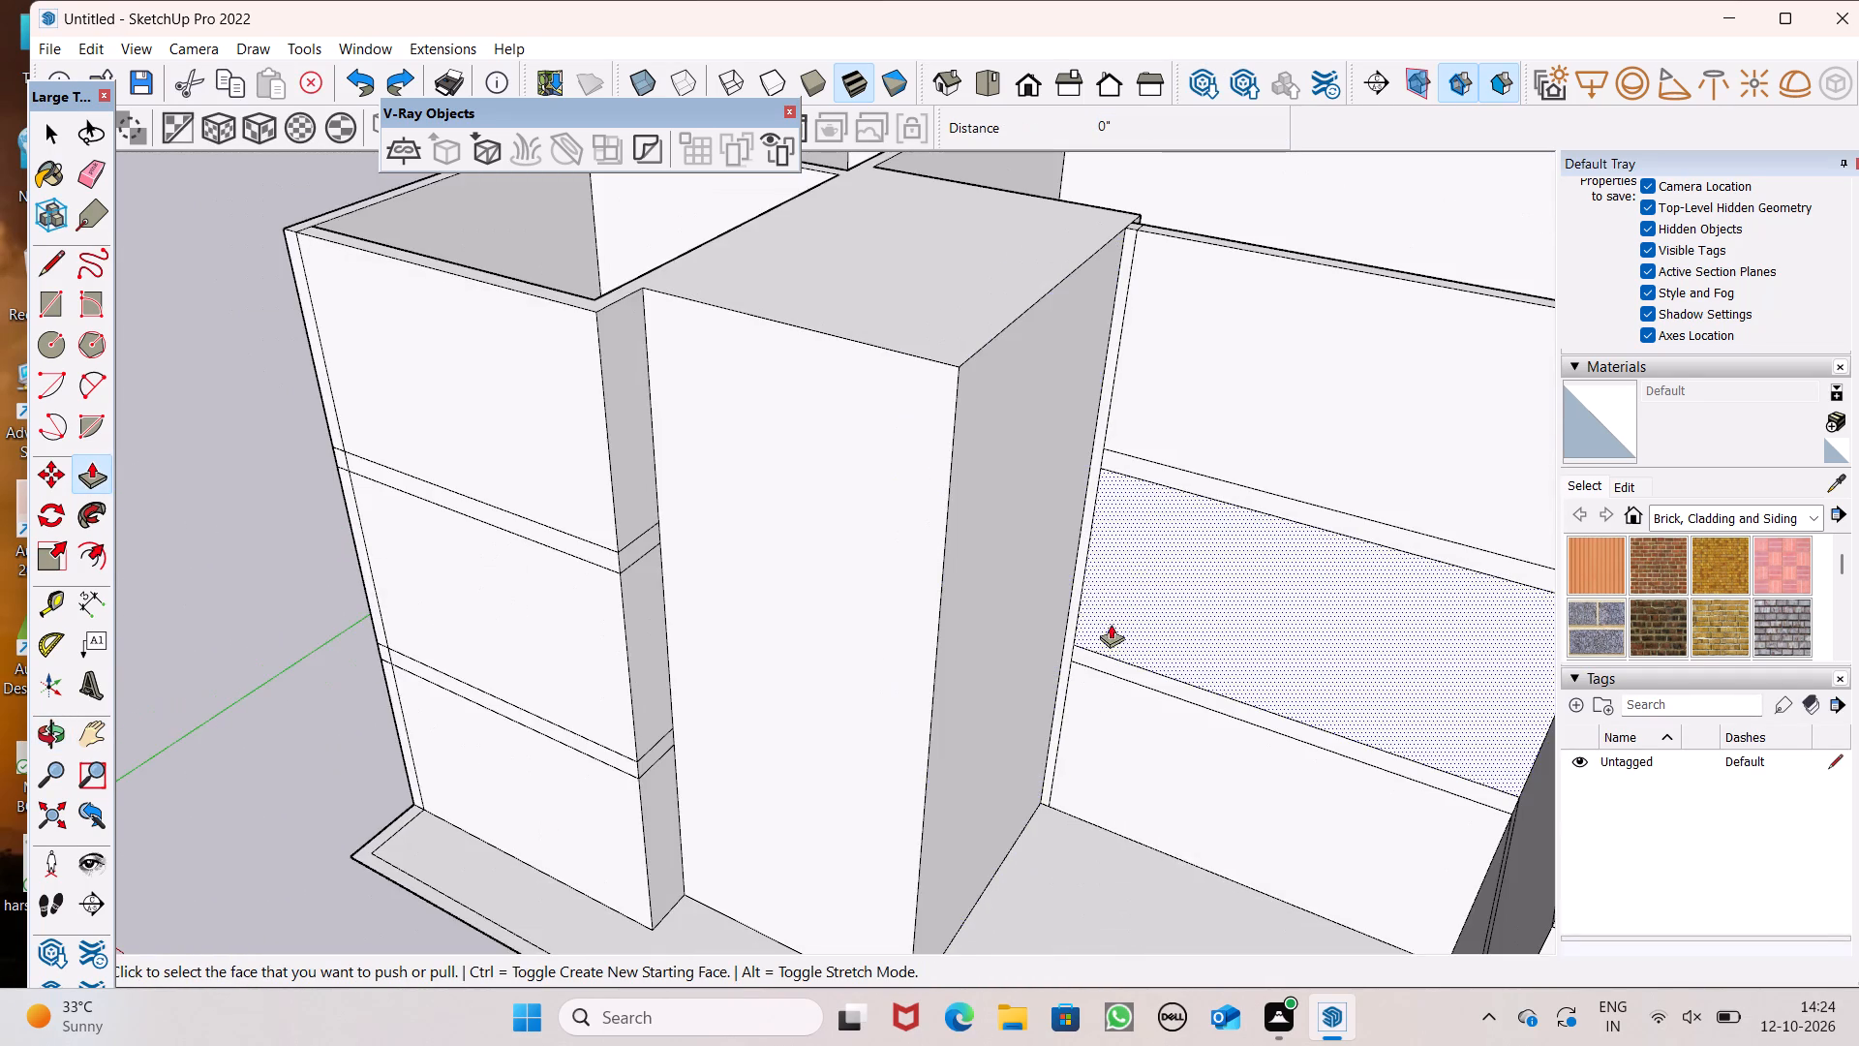
scroll(1102, 578, up, 4)
drag(1057, 604, 1019, 661)
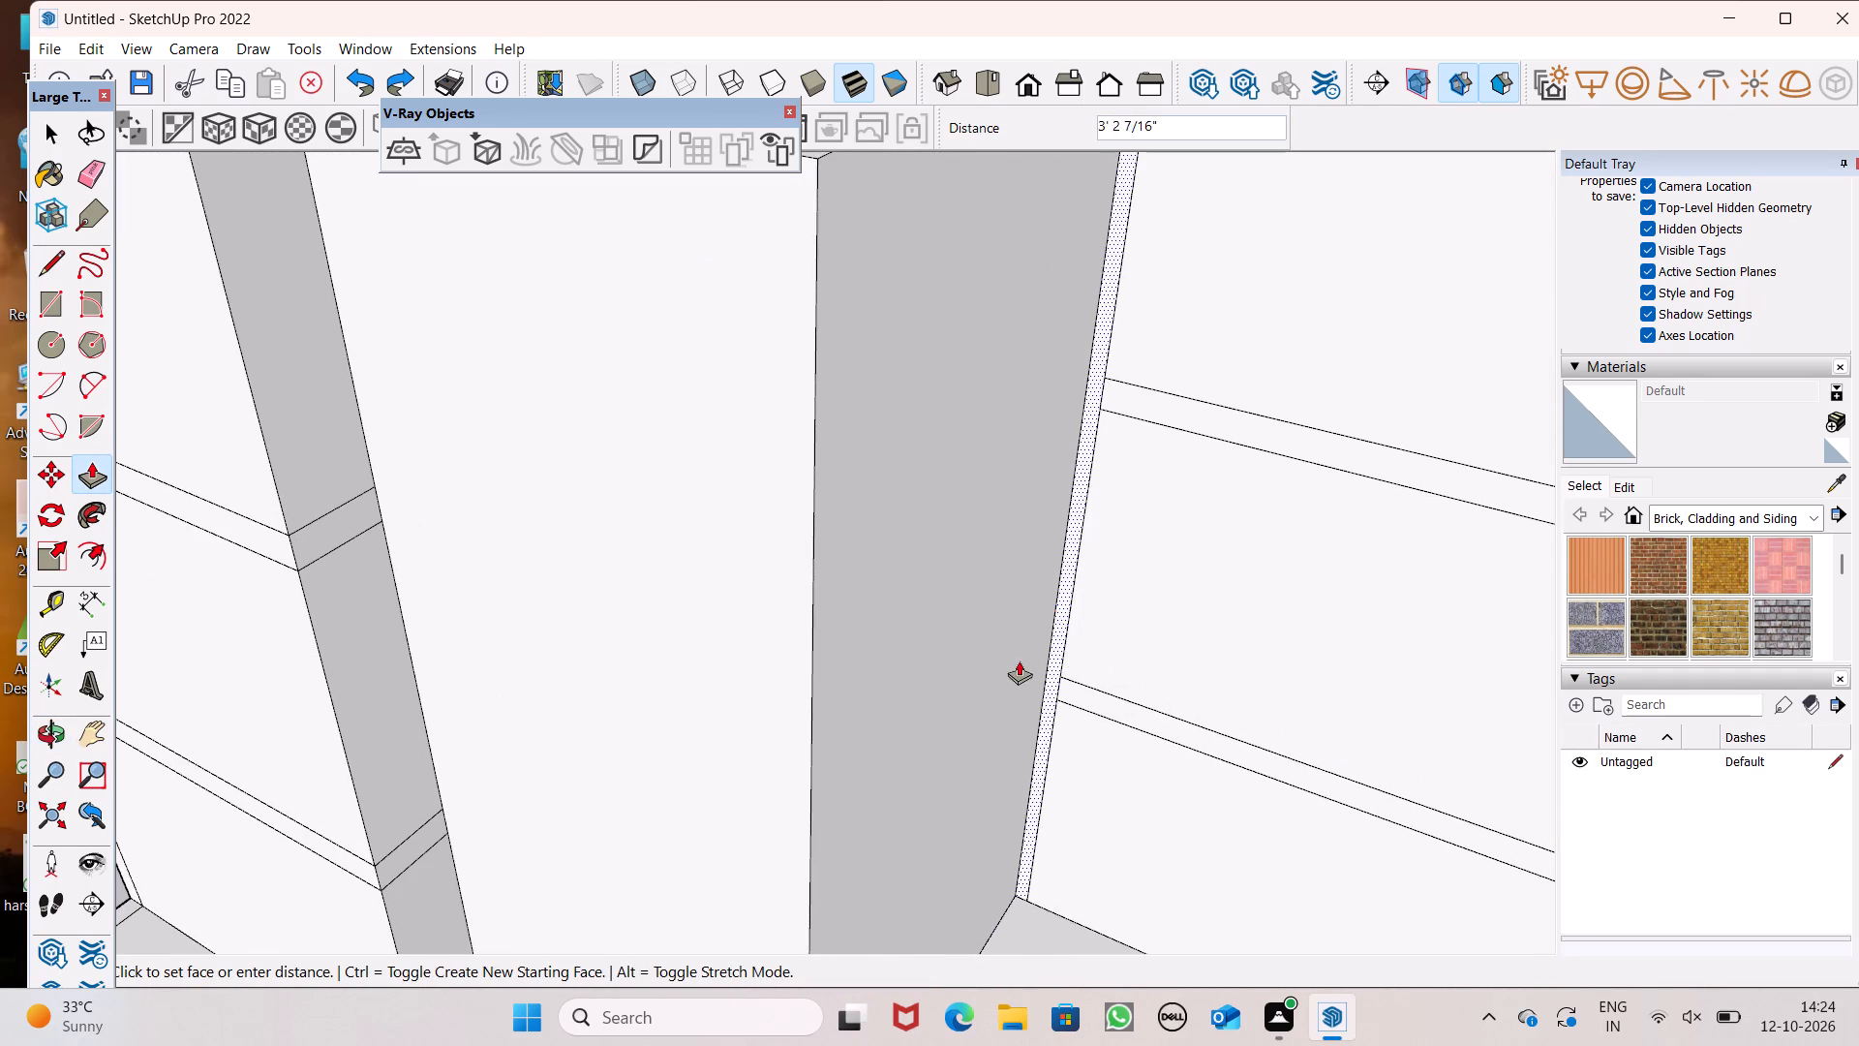
drag(1019, 661, 809, 751)
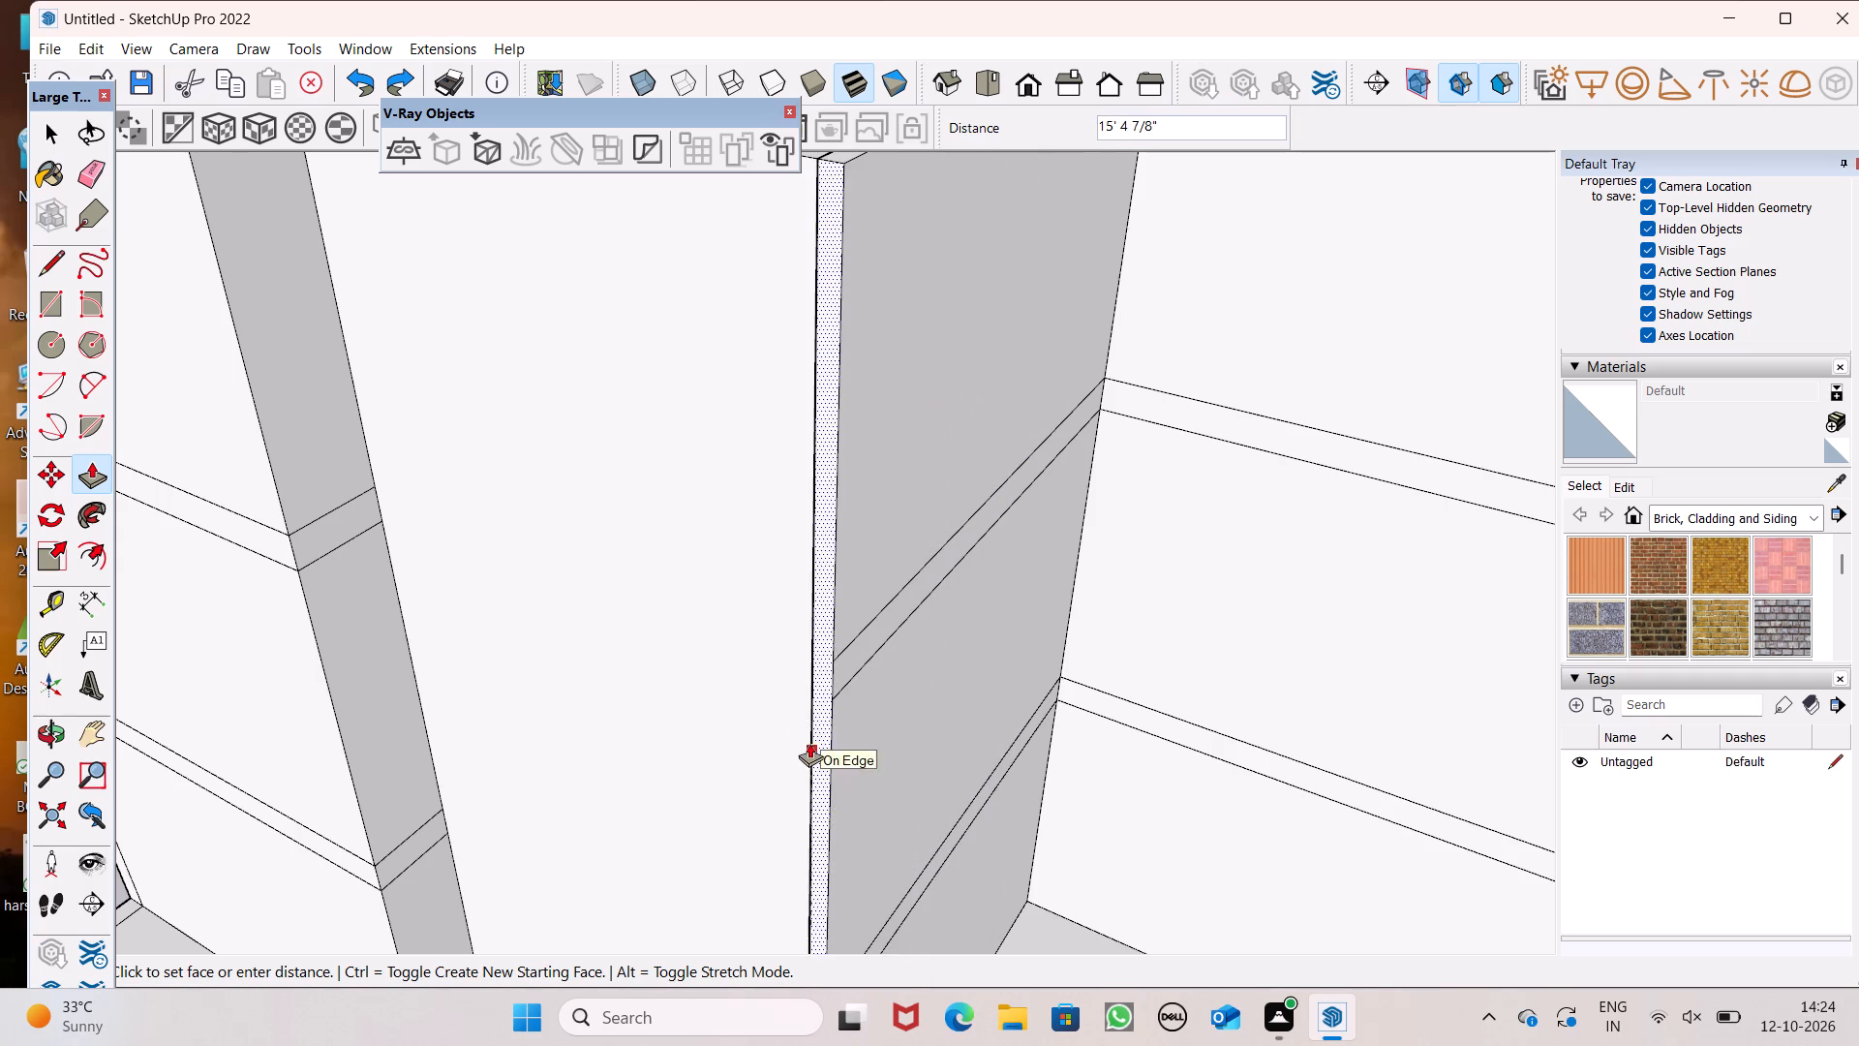
scroll(1138, 551, down, 6)
scroll(983, 592, down, 6)
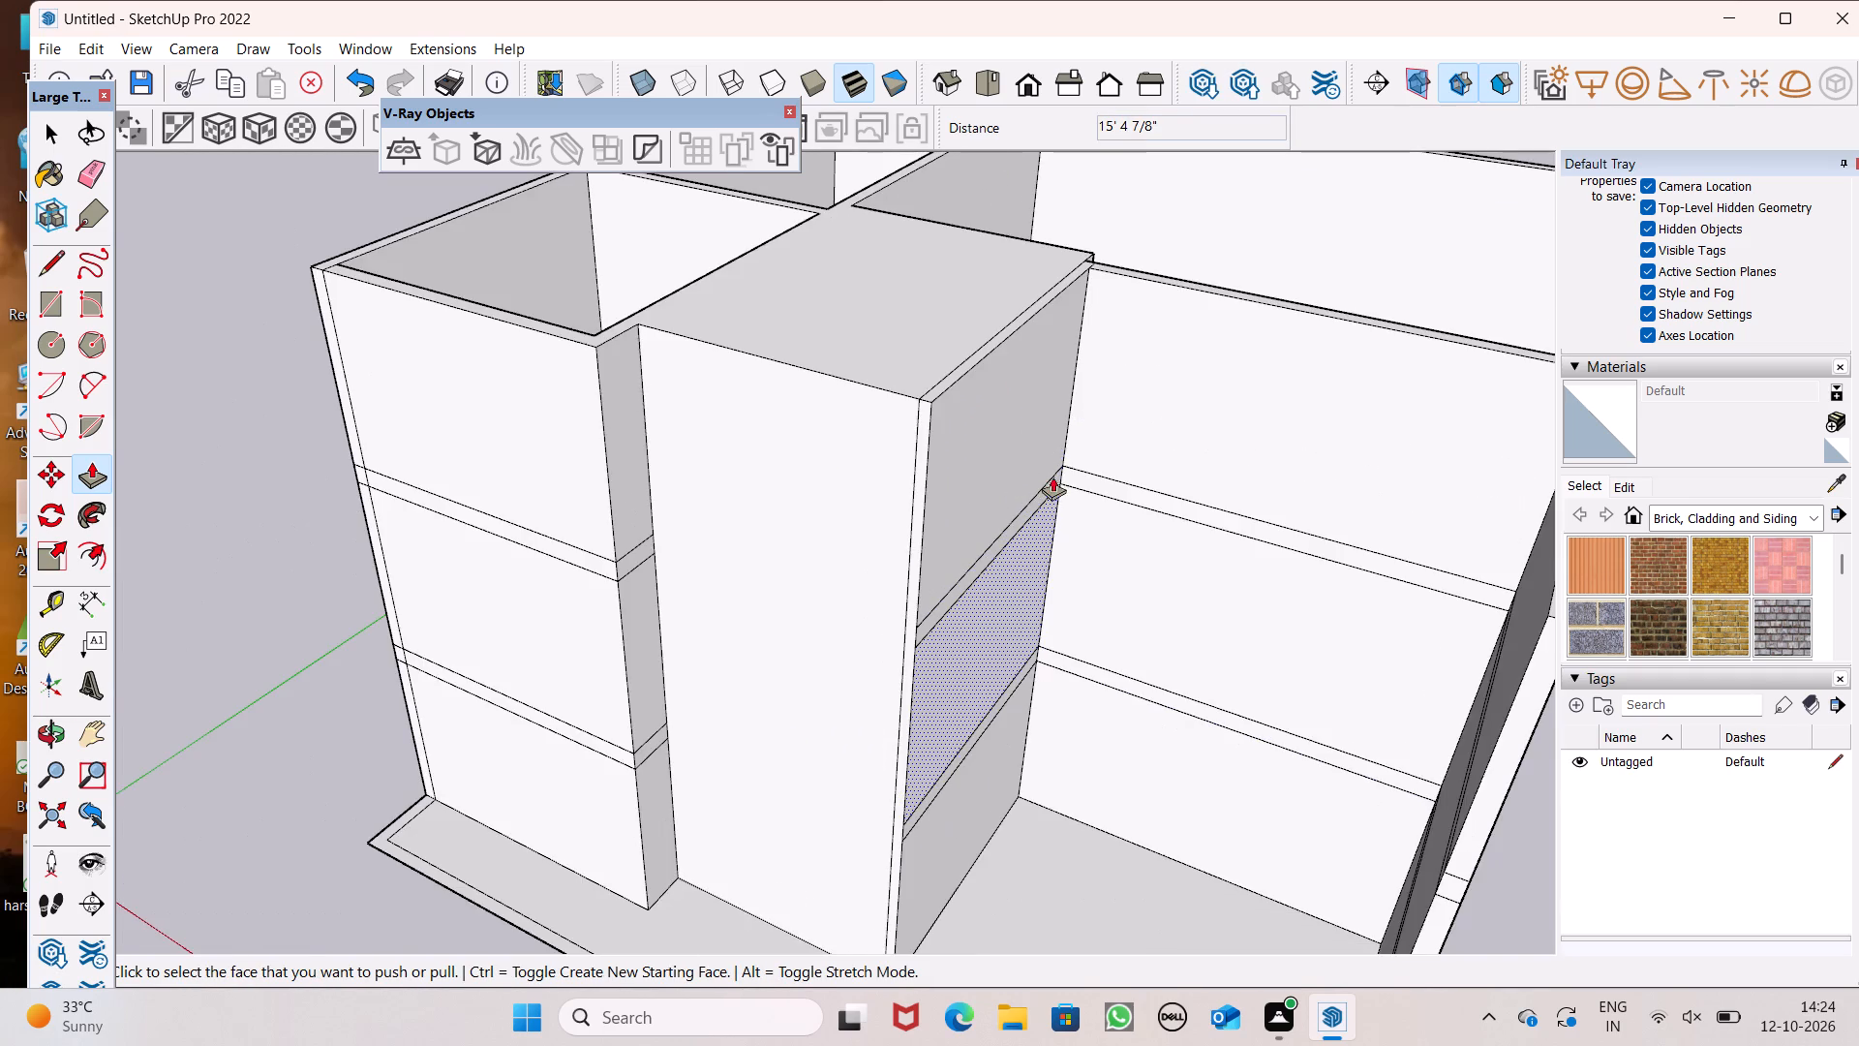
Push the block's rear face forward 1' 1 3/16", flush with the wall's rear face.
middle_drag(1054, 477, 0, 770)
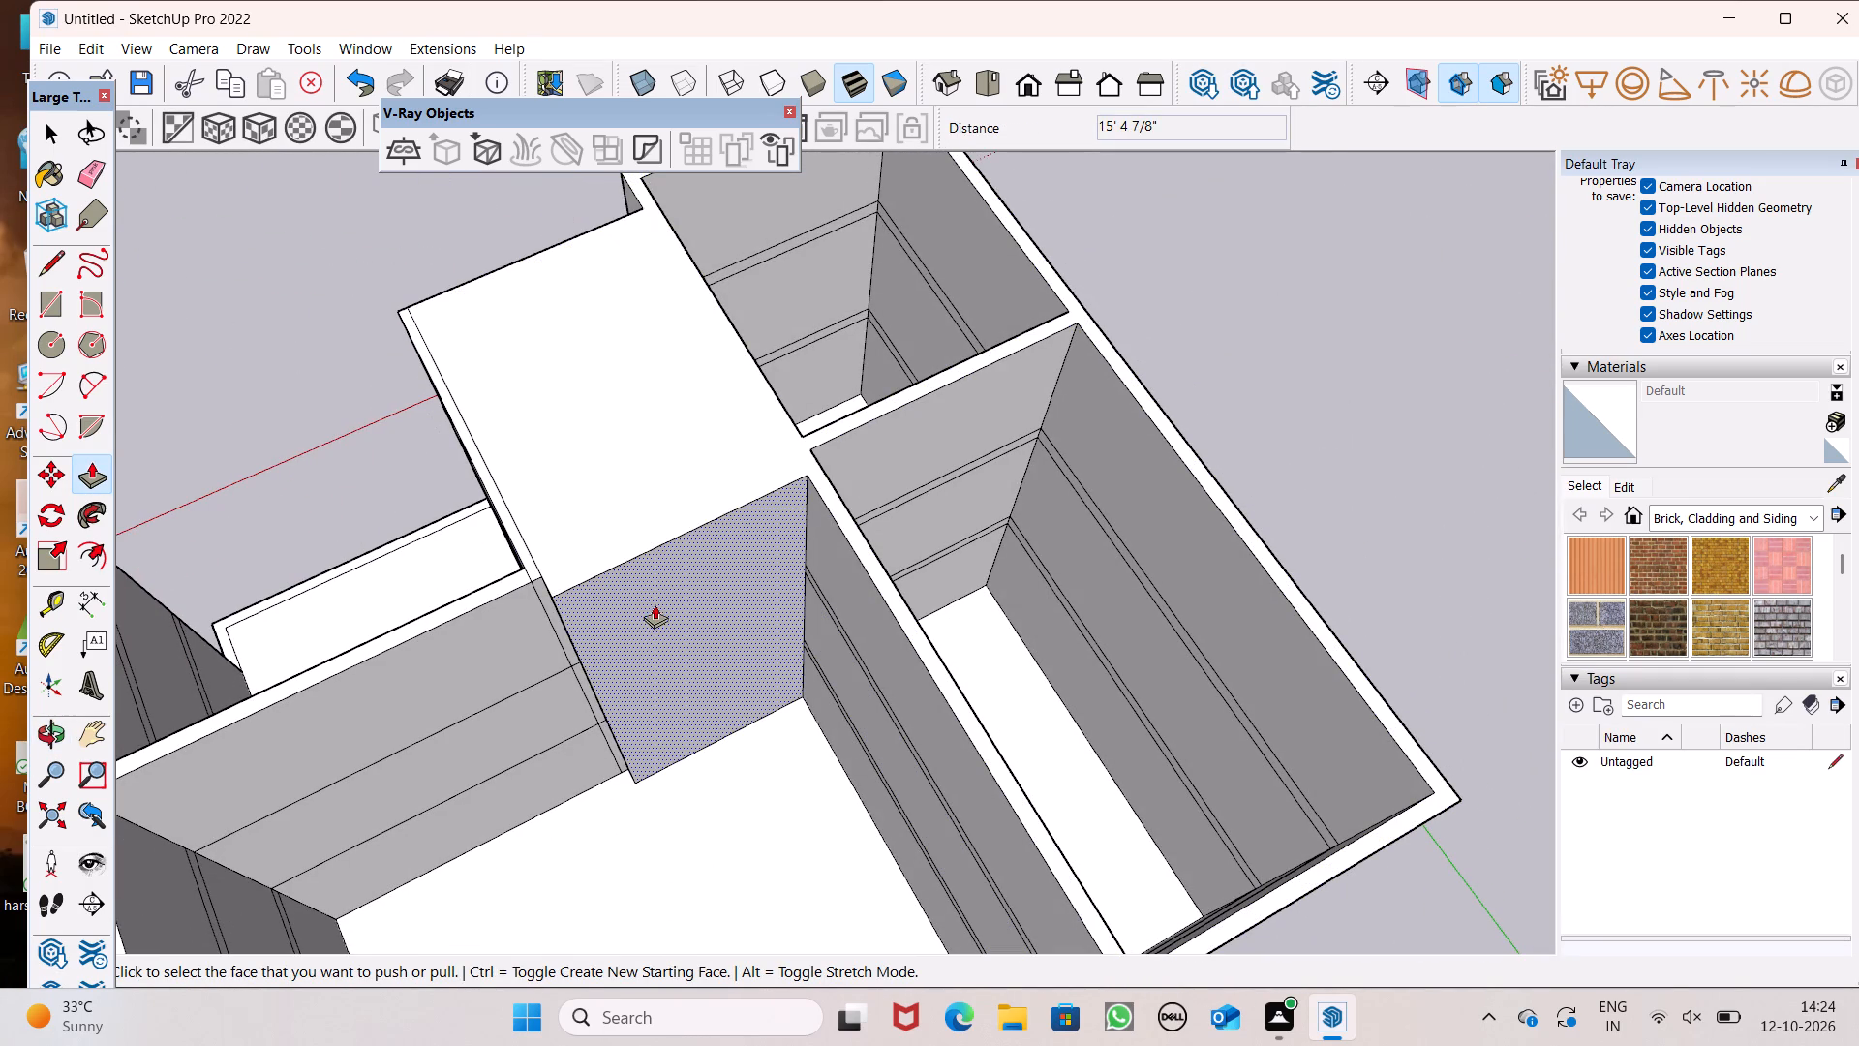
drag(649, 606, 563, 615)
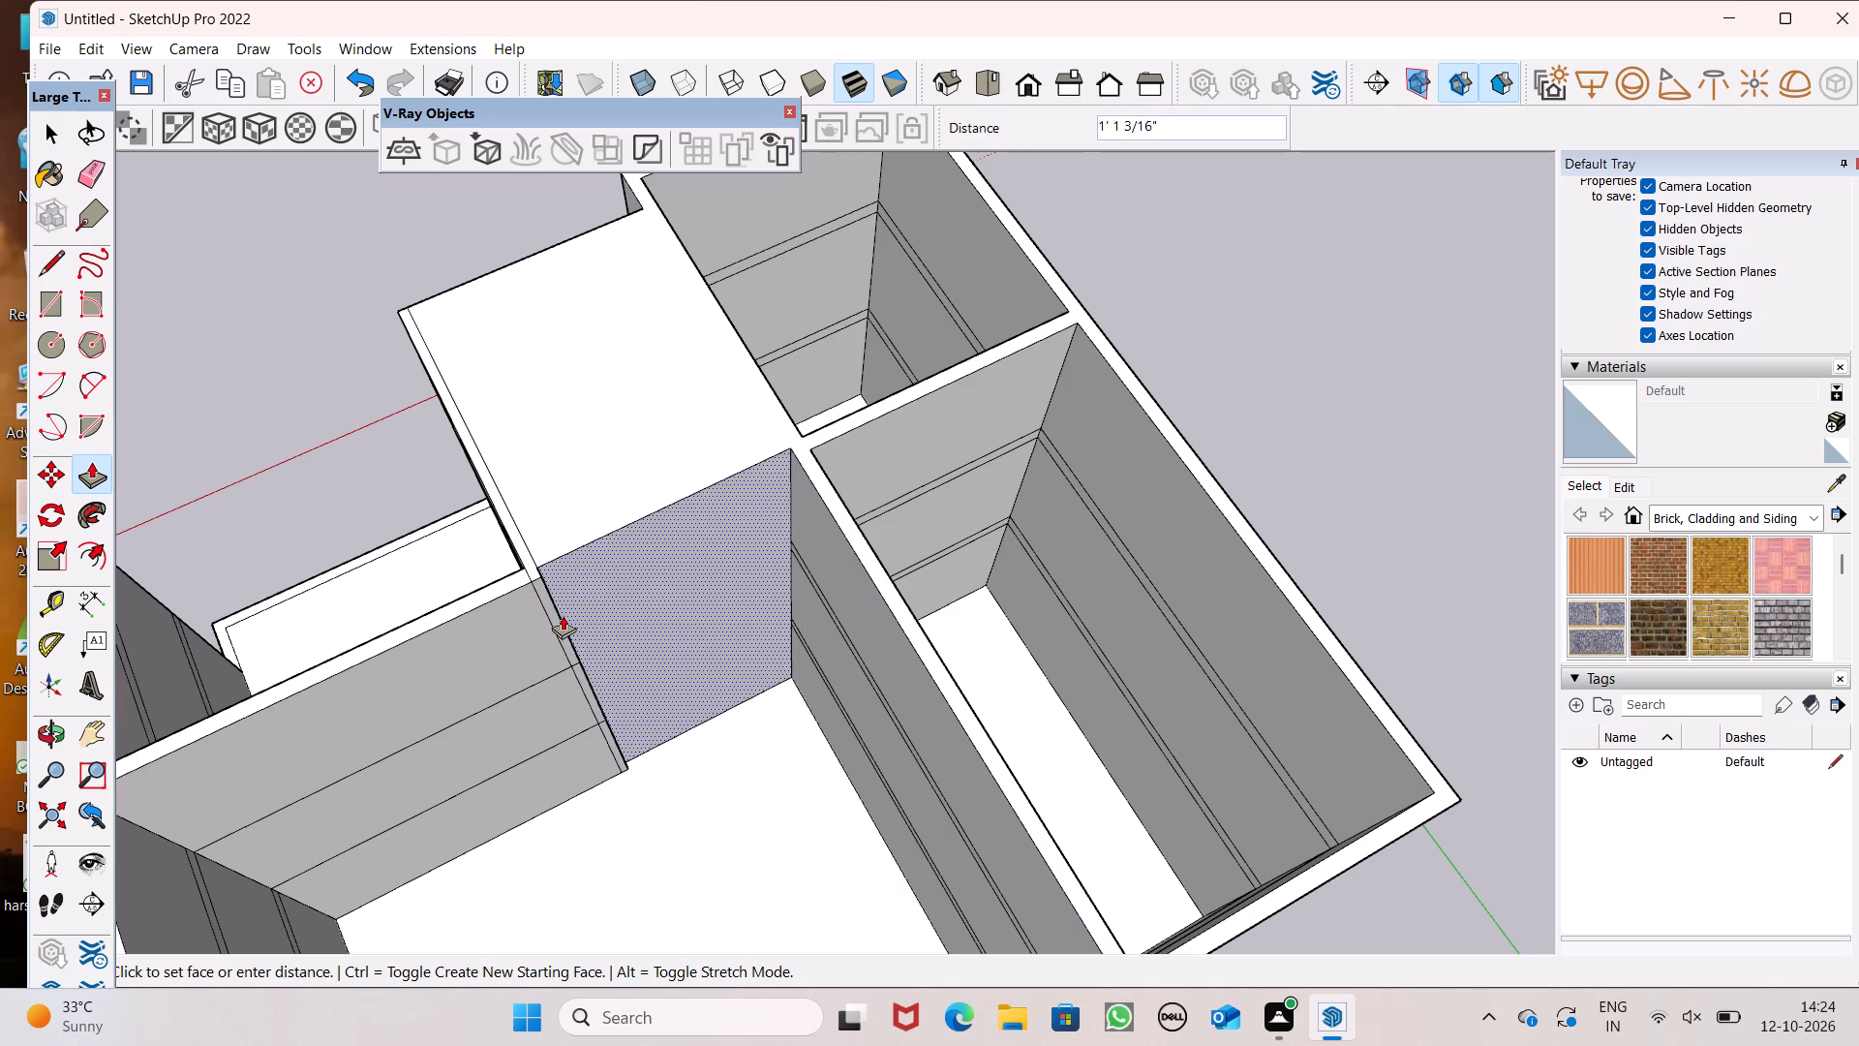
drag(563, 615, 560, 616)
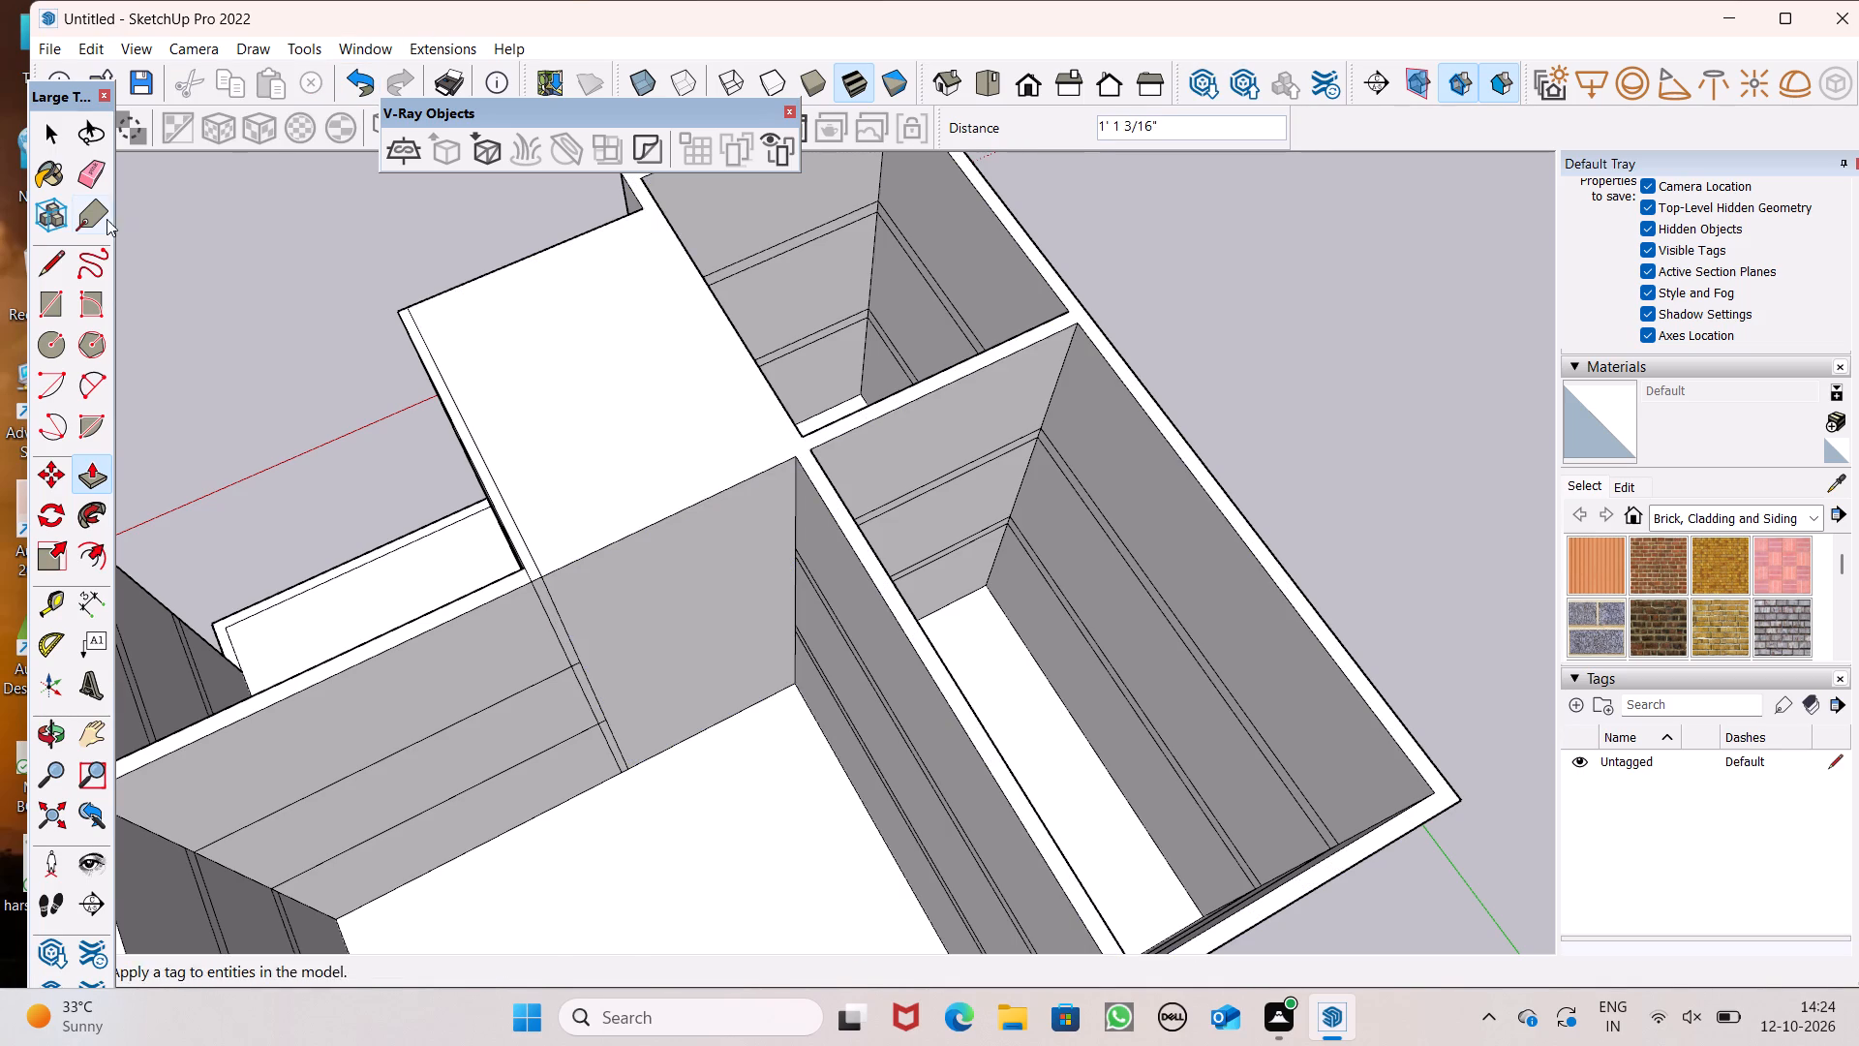
Draw a 16' 1 7/8" line along the block's top where it meets the cross wall.
click(54, 263)
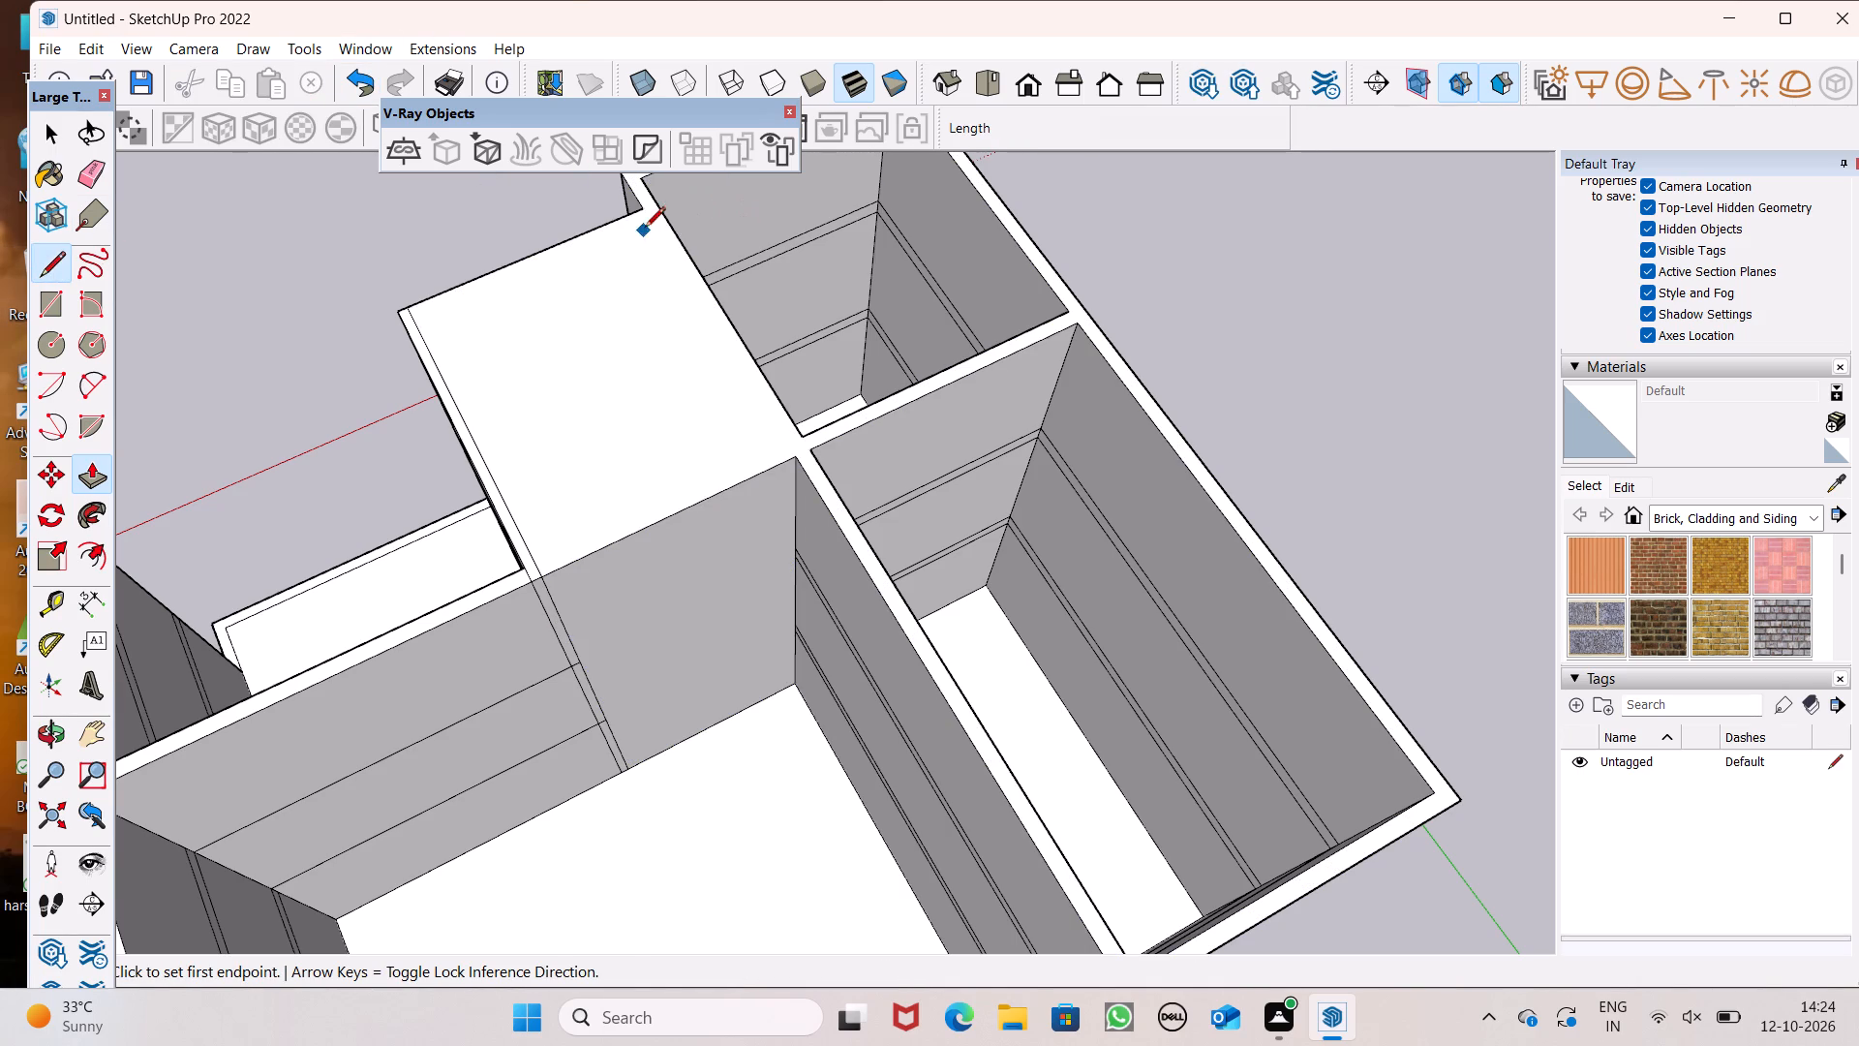
click(648, 208)
click(801, 455)
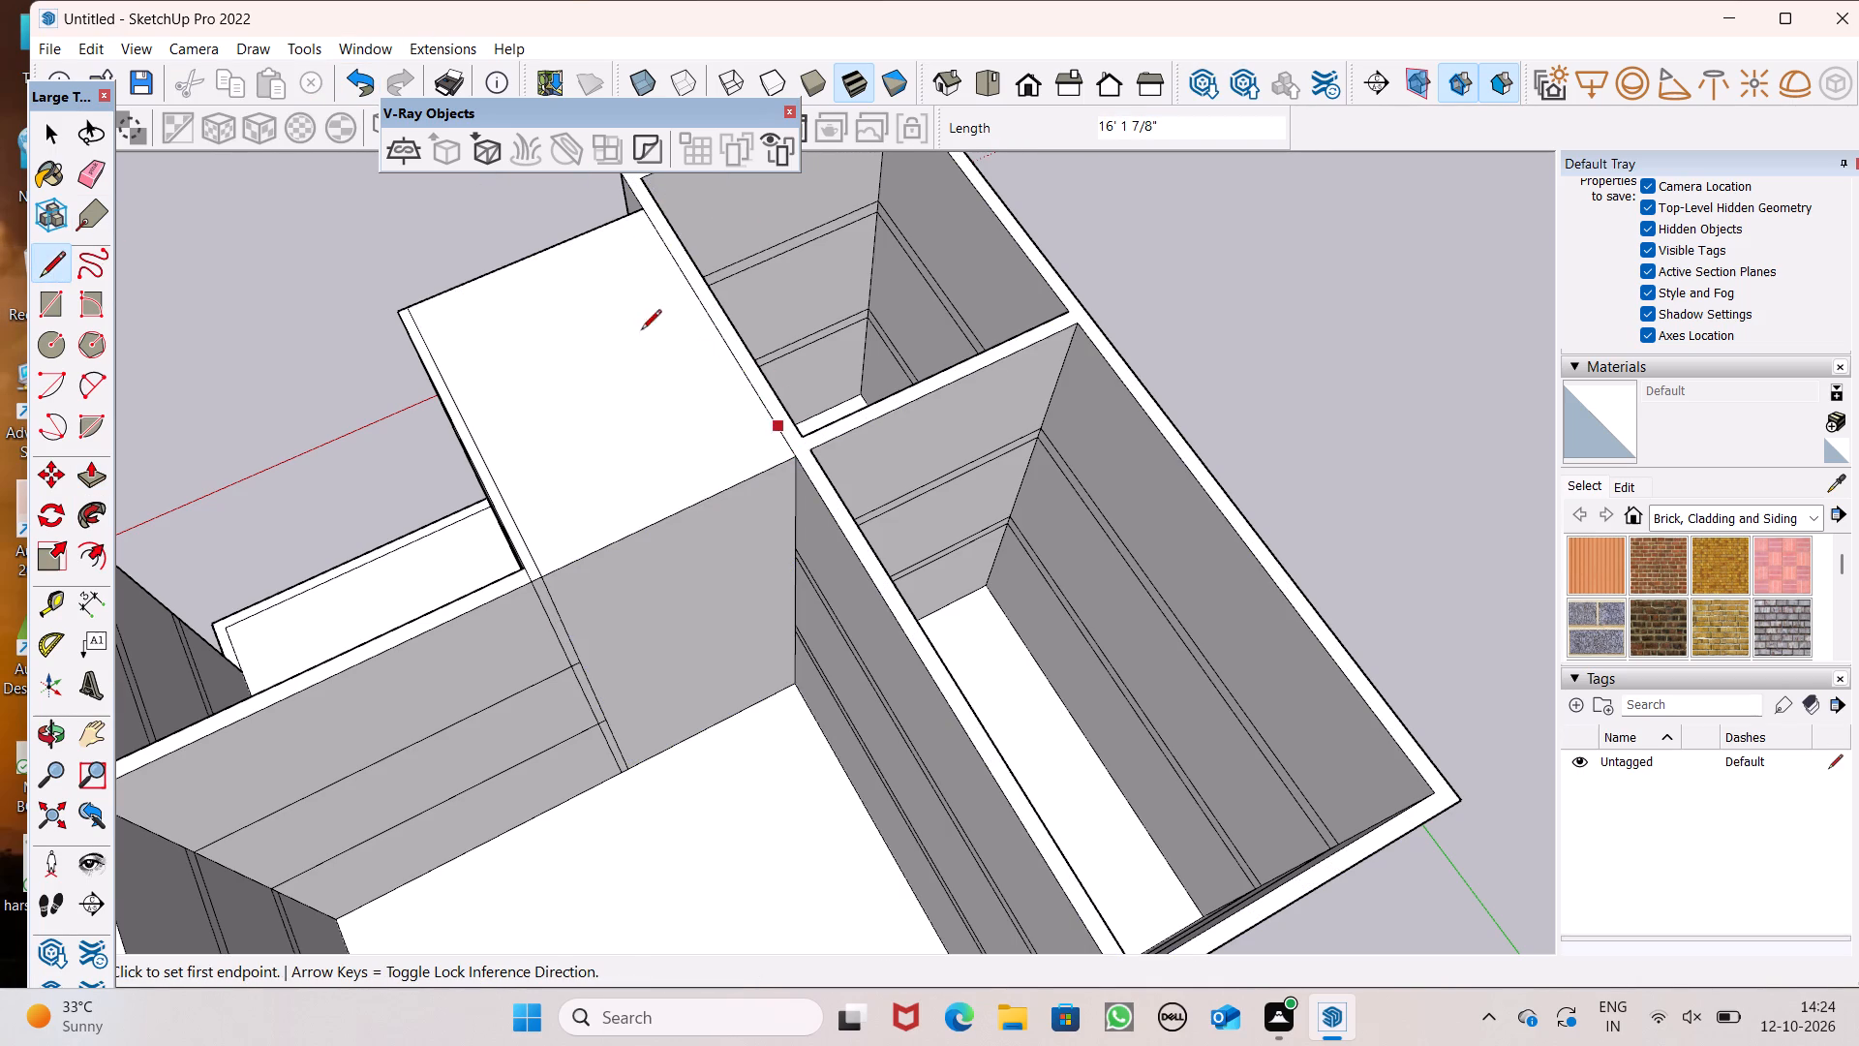
key(space)
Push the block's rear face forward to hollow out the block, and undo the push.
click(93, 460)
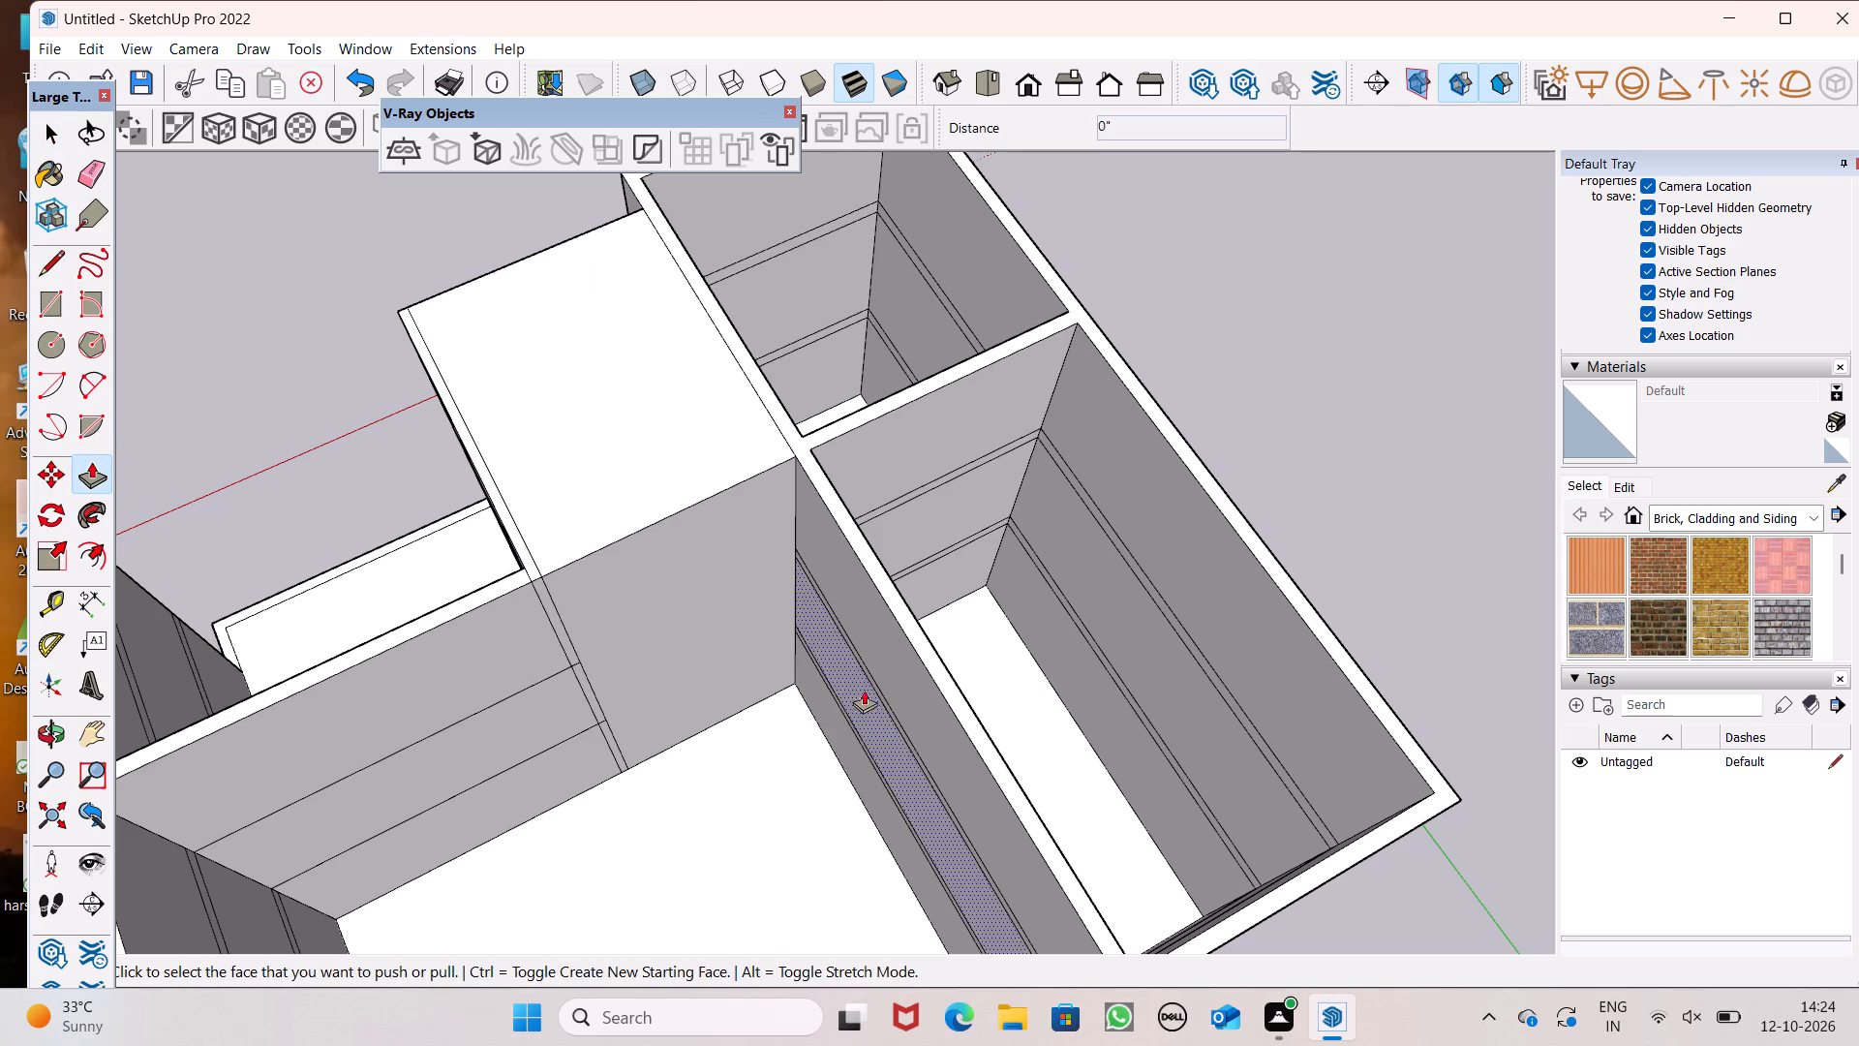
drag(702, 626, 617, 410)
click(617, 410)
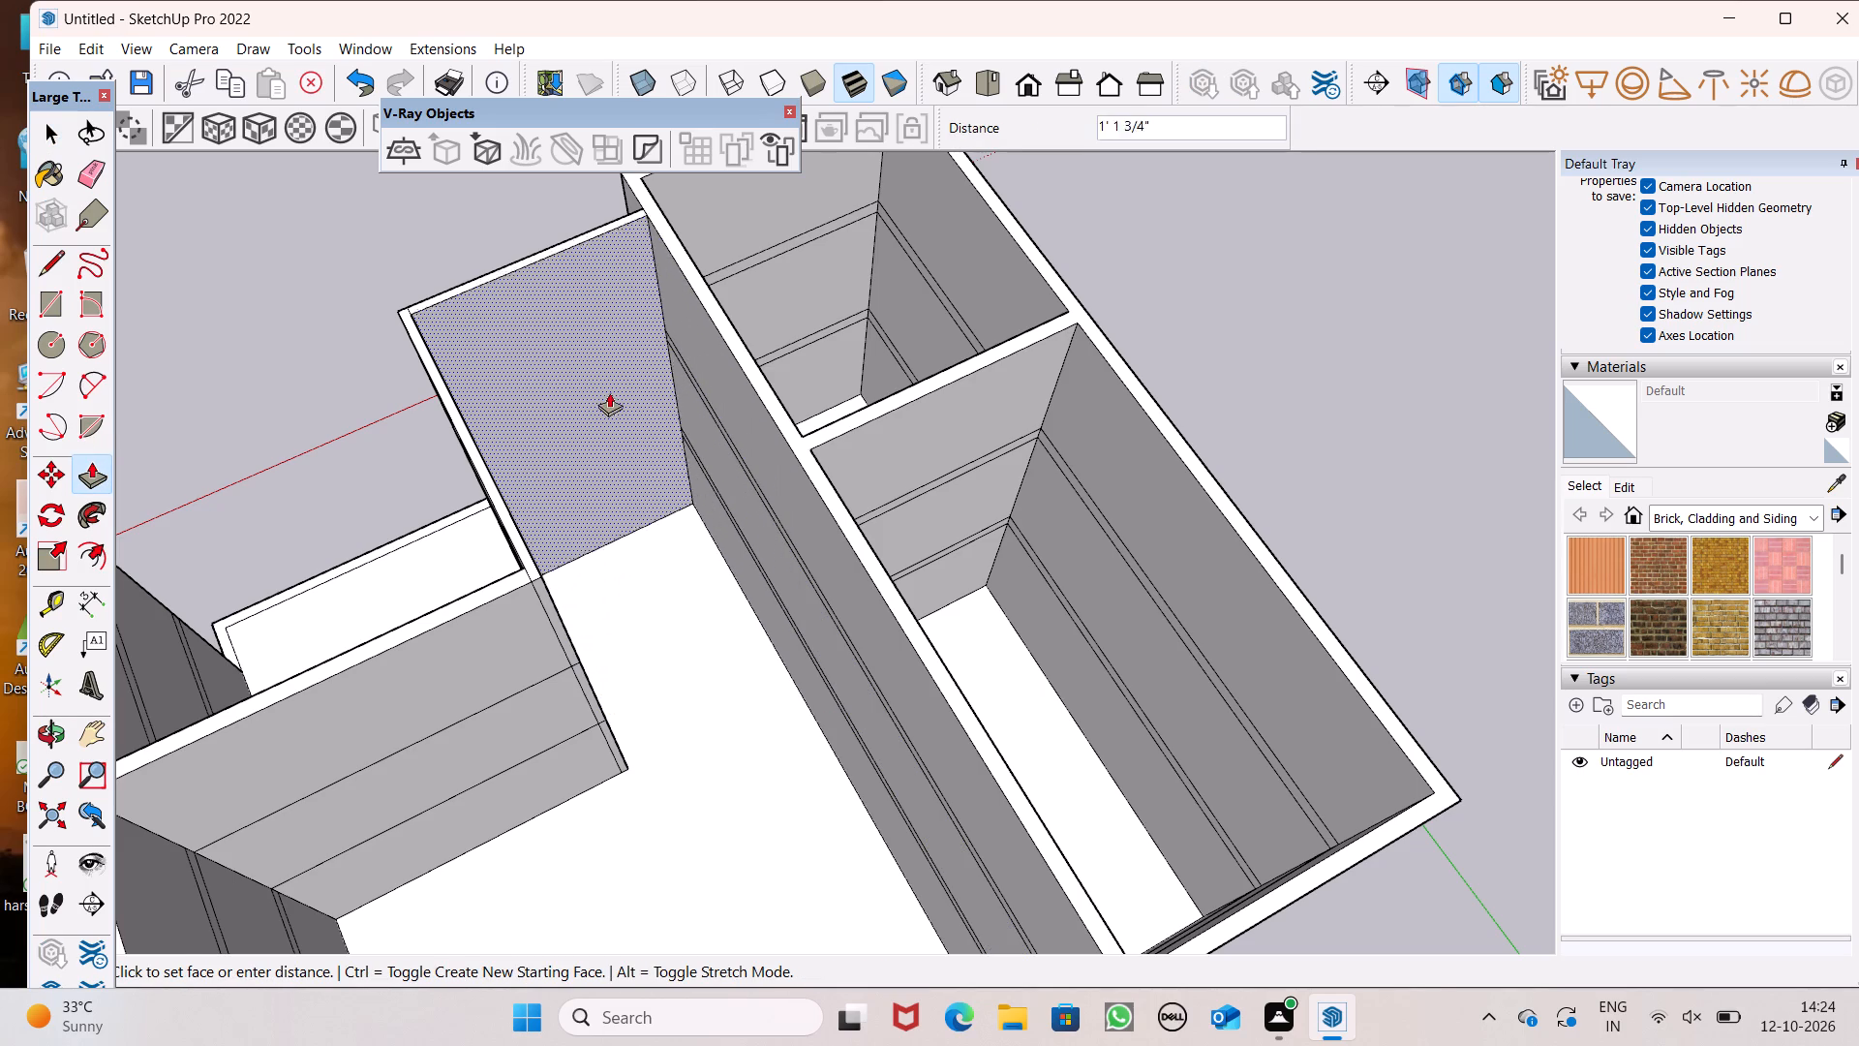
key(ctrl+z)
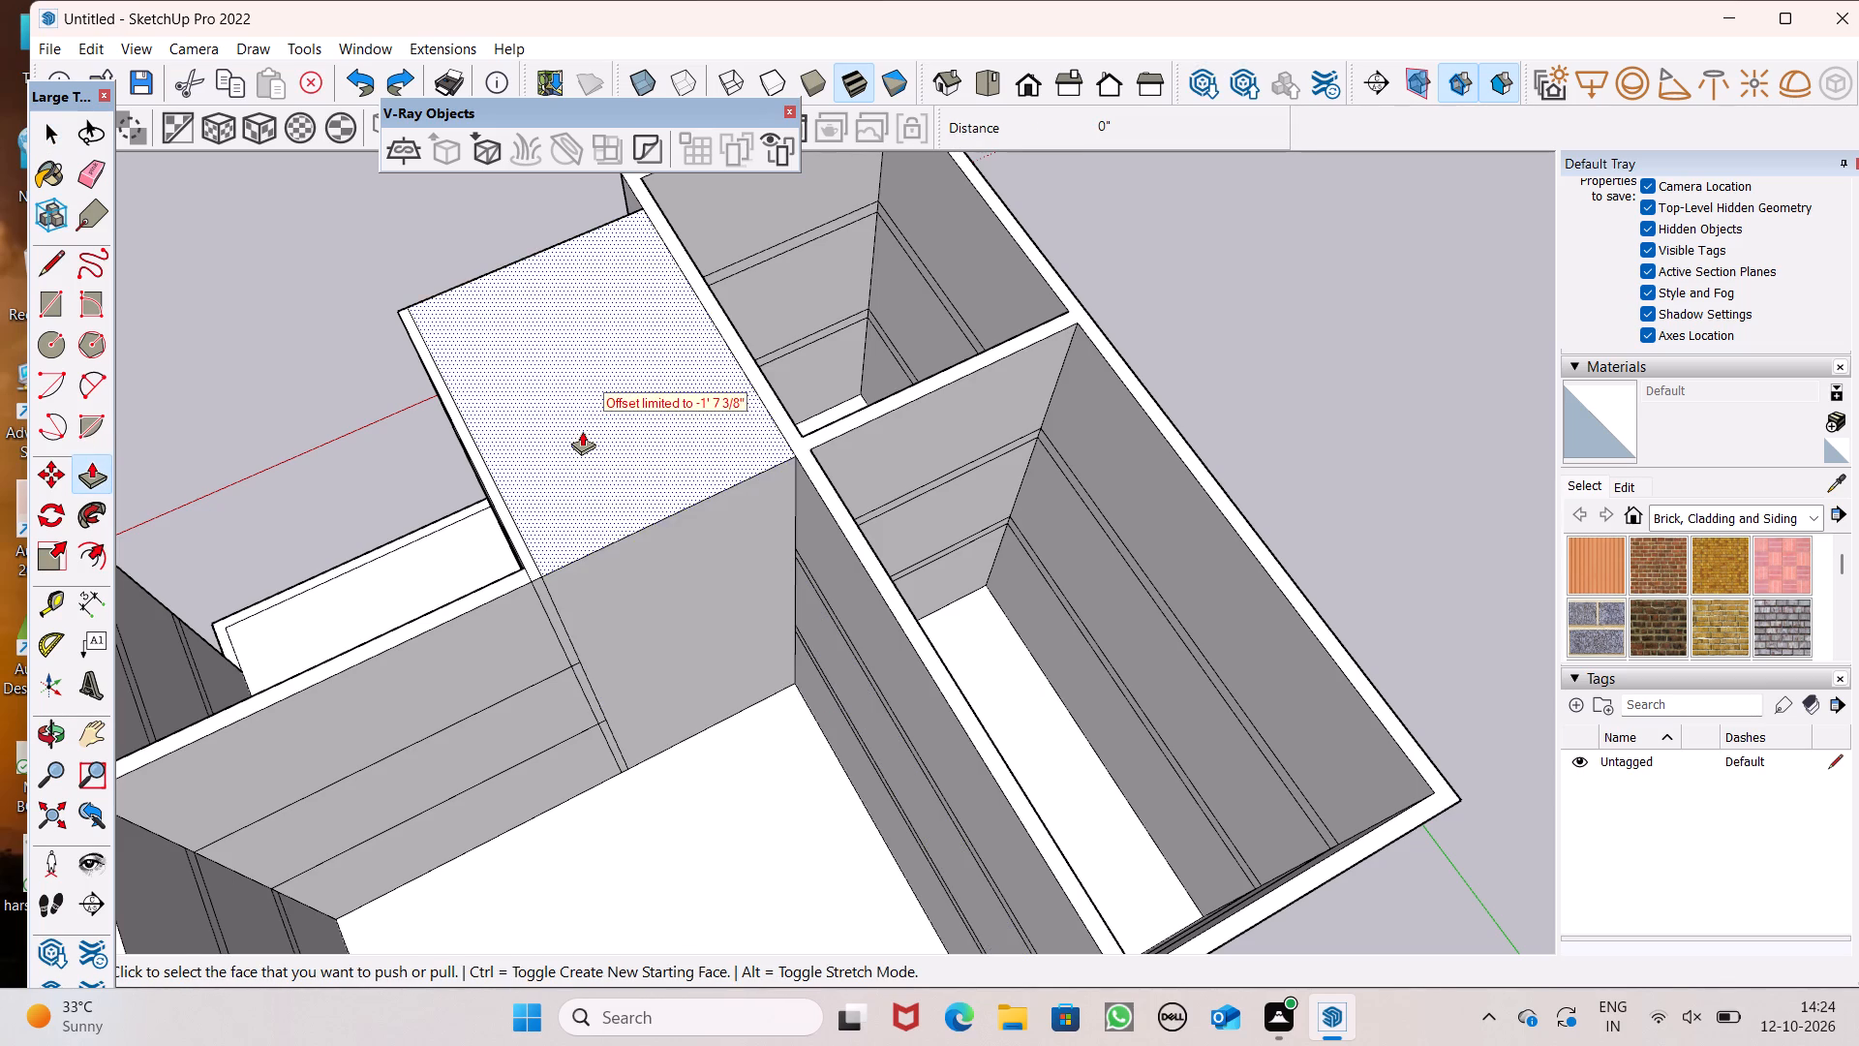
Push the block's rear face about 15' forward to hollow the block, leaving a thin front wall.
drag(659, 551, 582, 286)
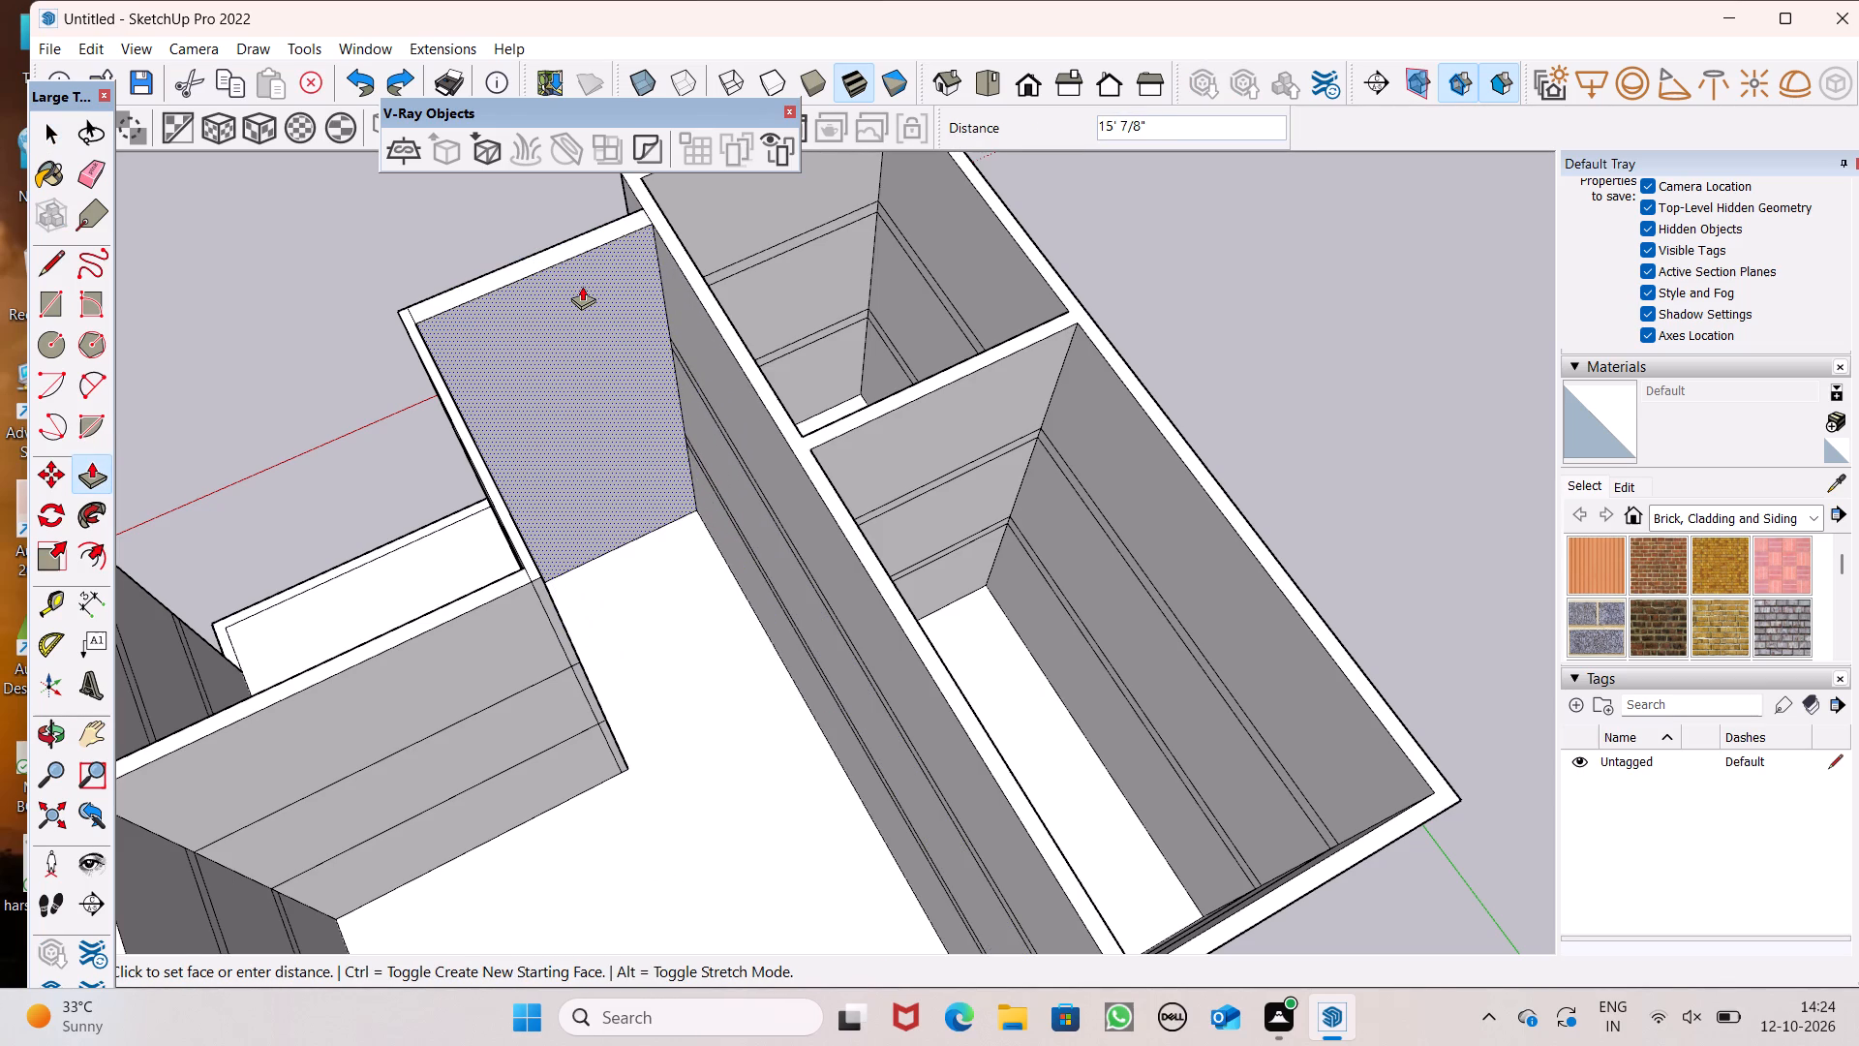
drag(582, 286, 584, 279)
key(space)
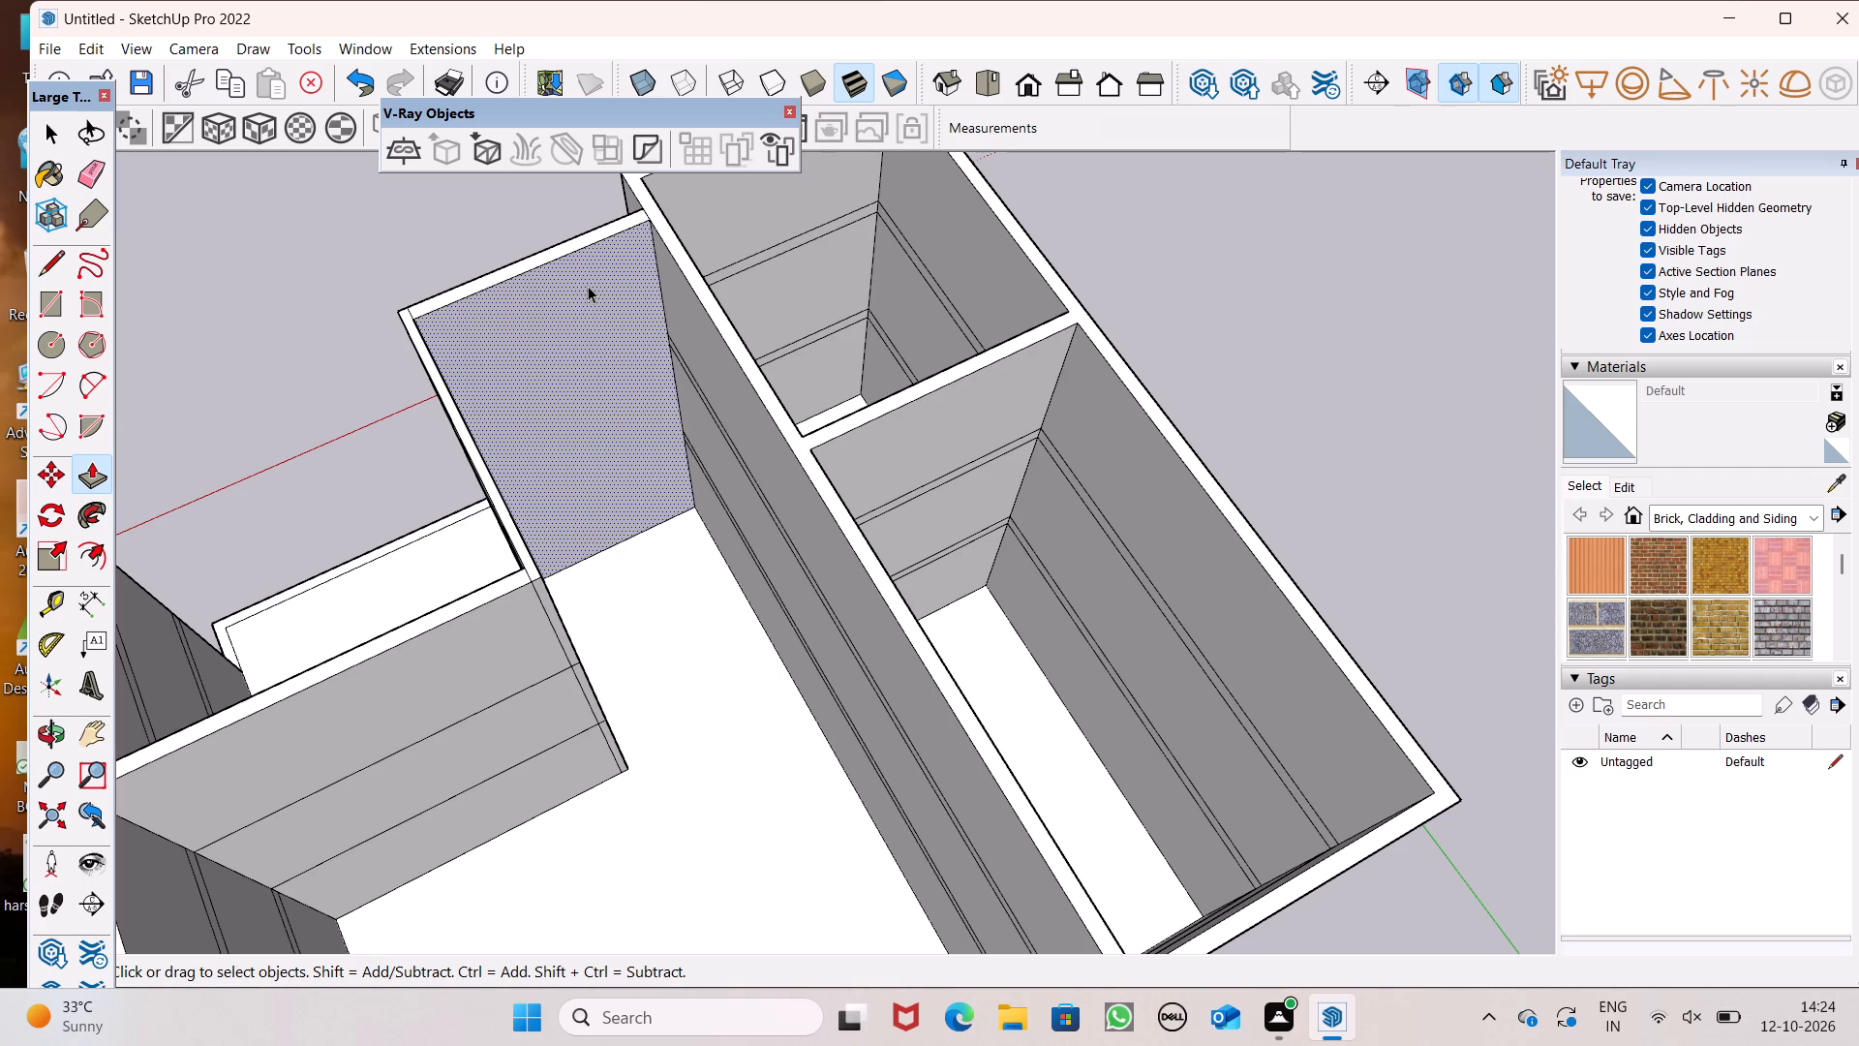
scroll(984, 393, down, 4)
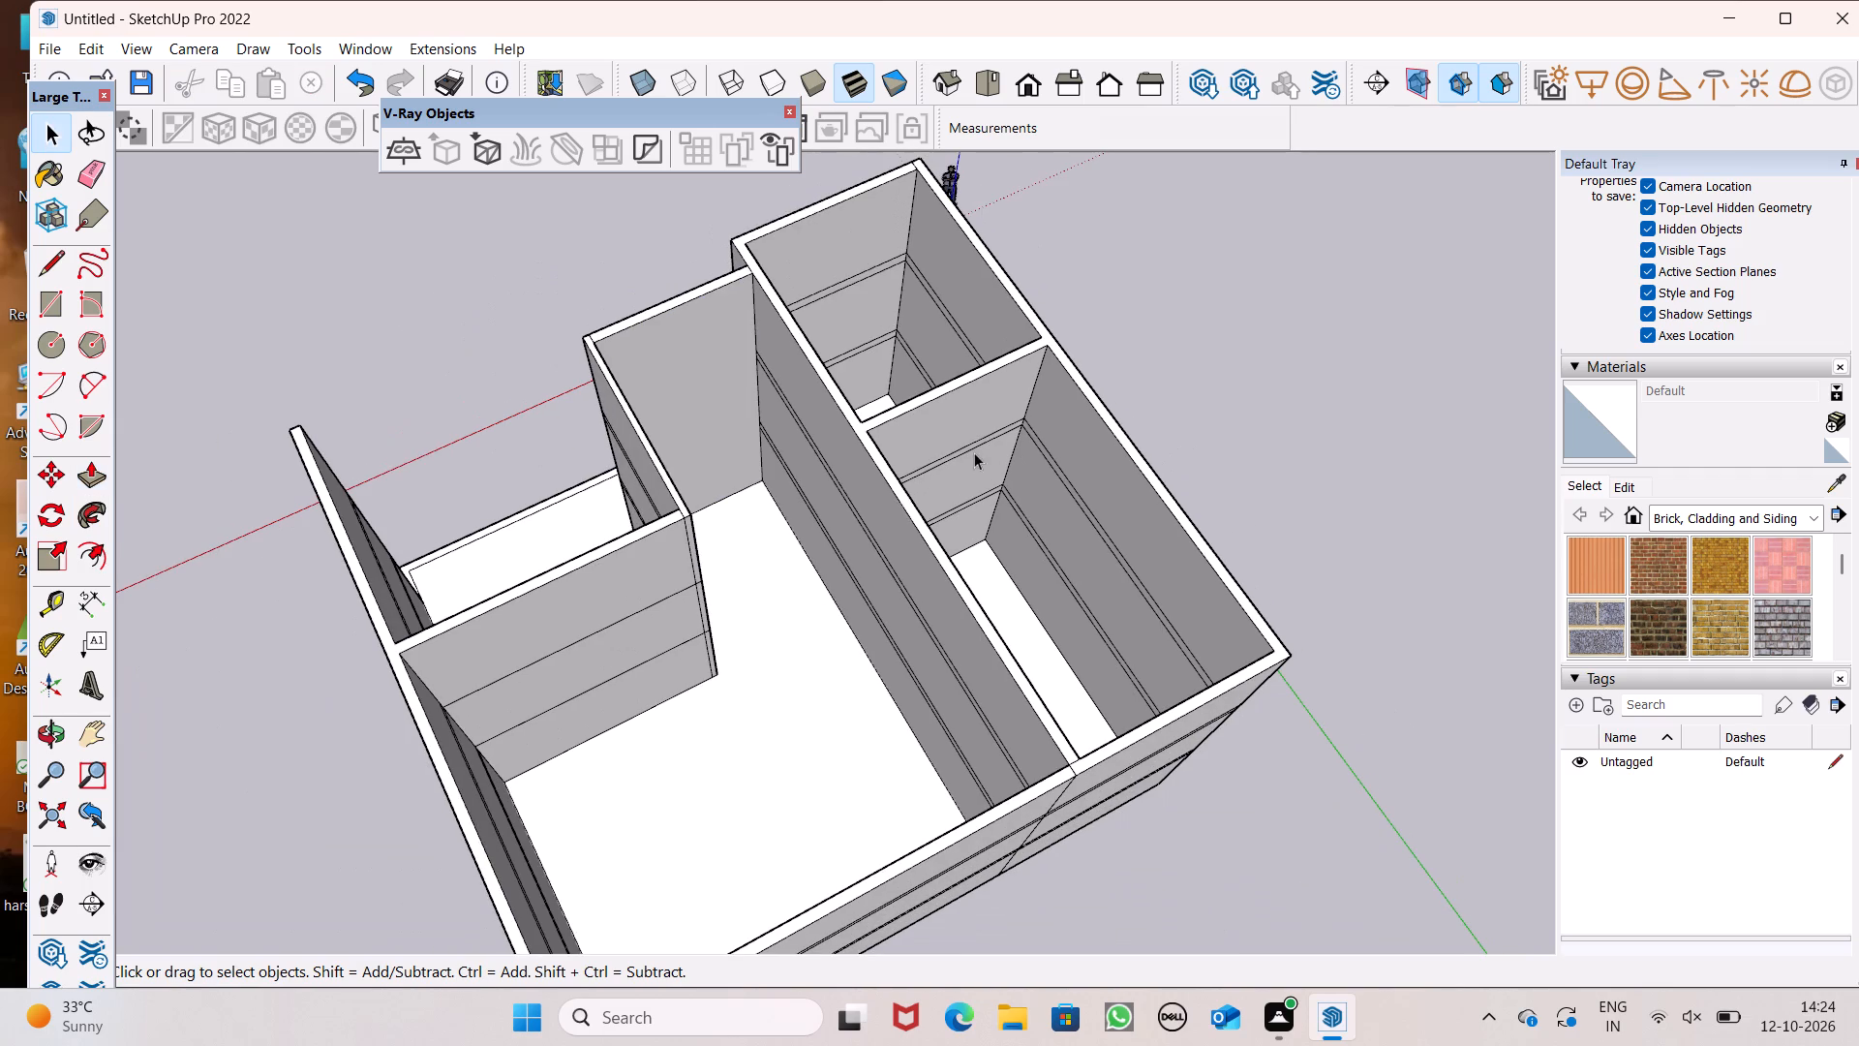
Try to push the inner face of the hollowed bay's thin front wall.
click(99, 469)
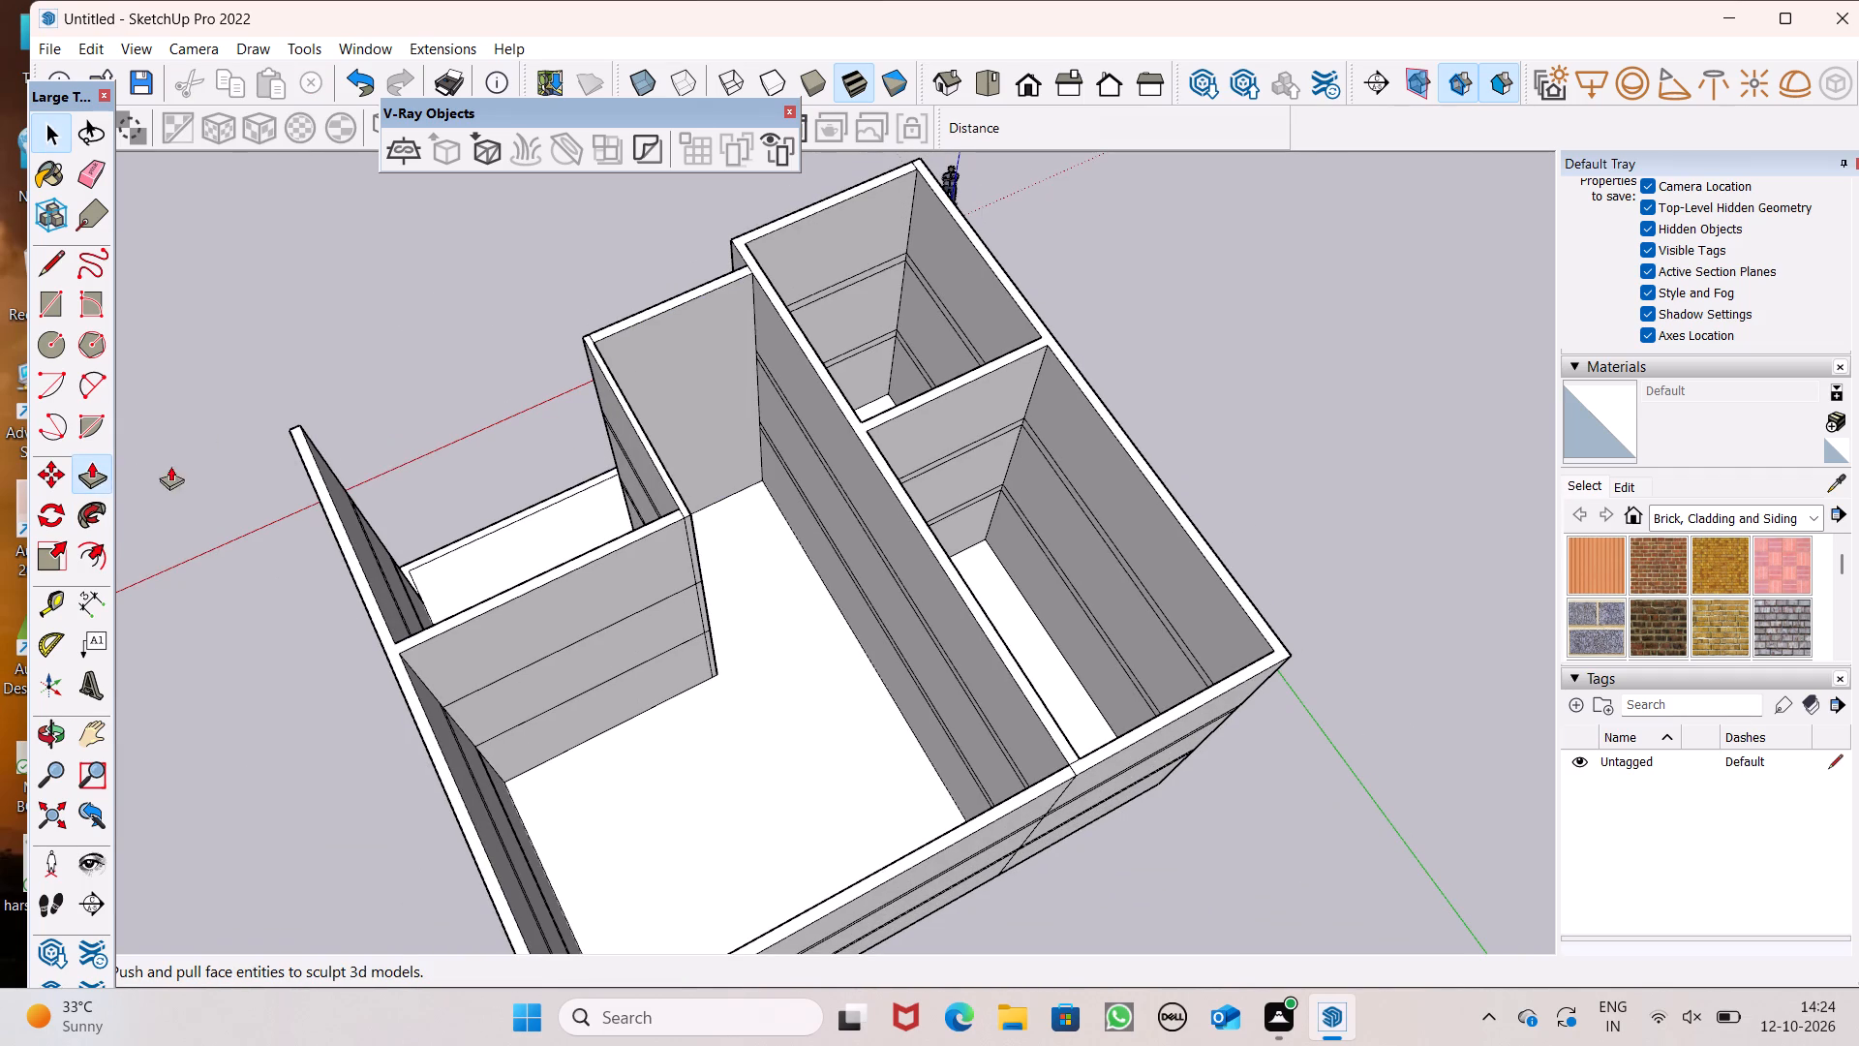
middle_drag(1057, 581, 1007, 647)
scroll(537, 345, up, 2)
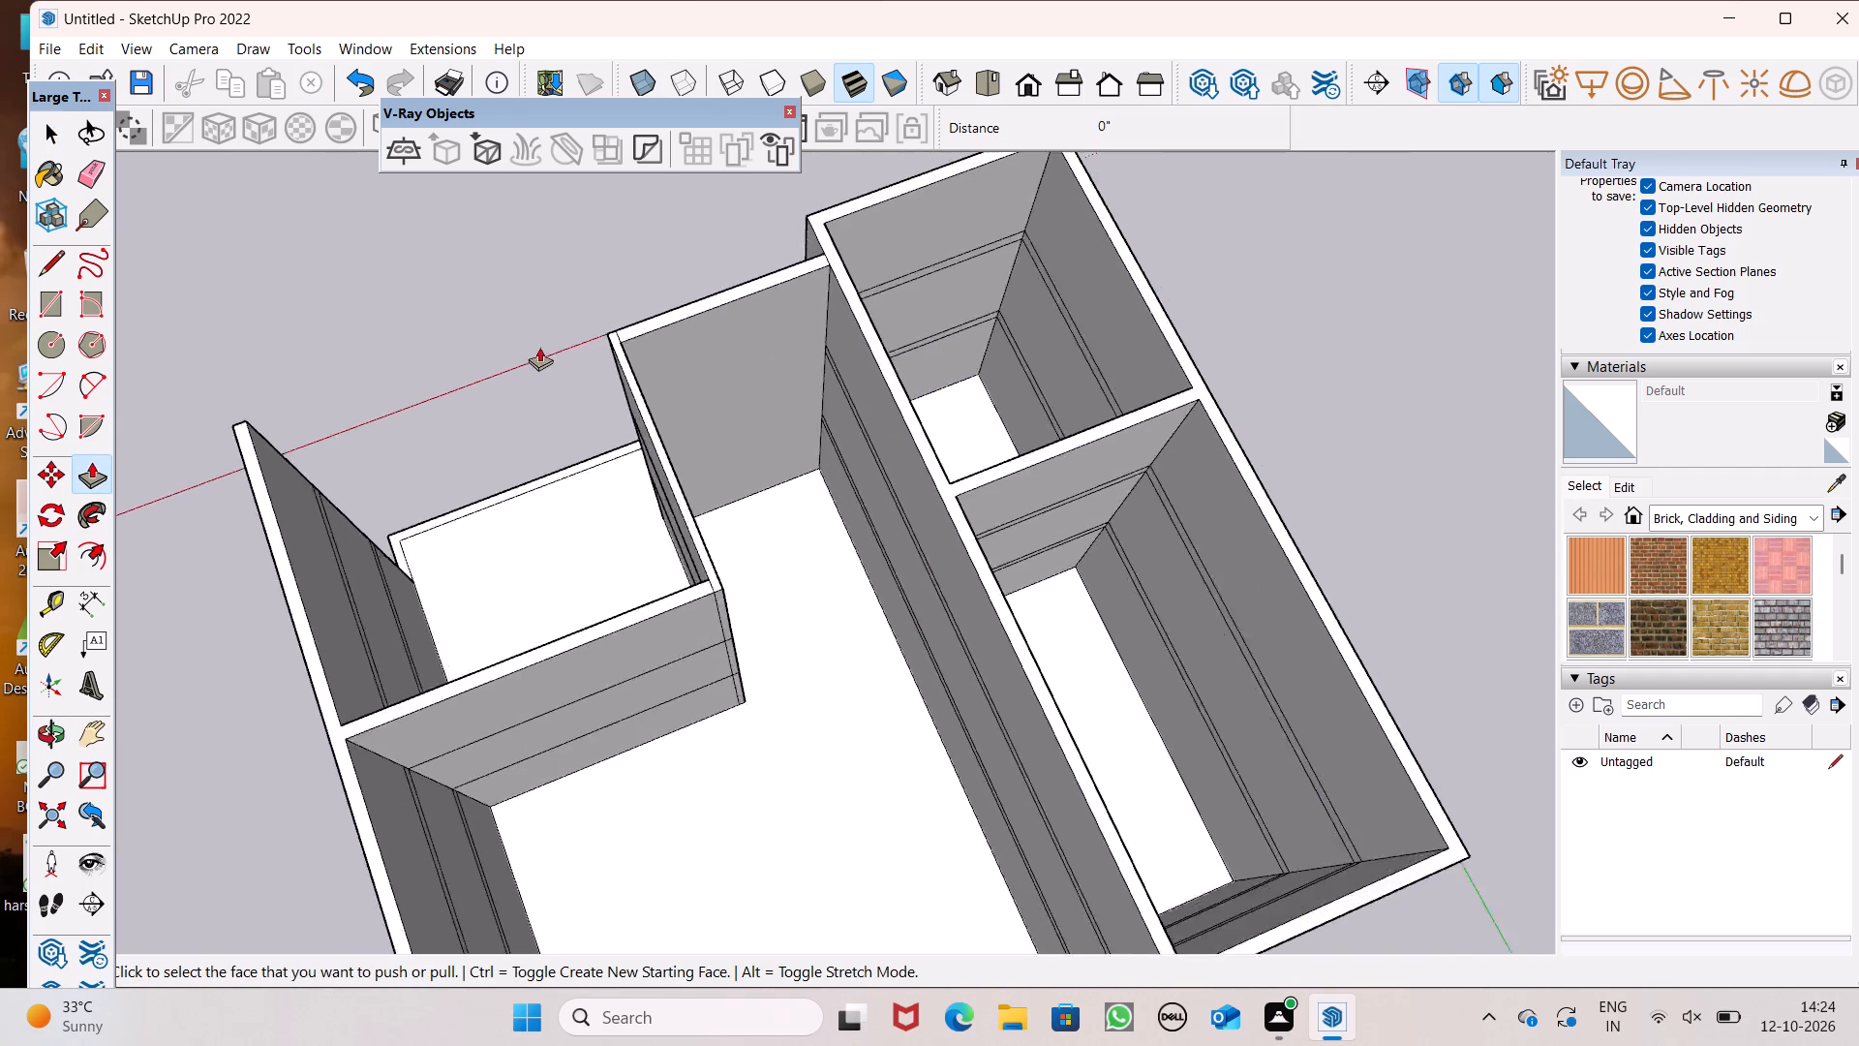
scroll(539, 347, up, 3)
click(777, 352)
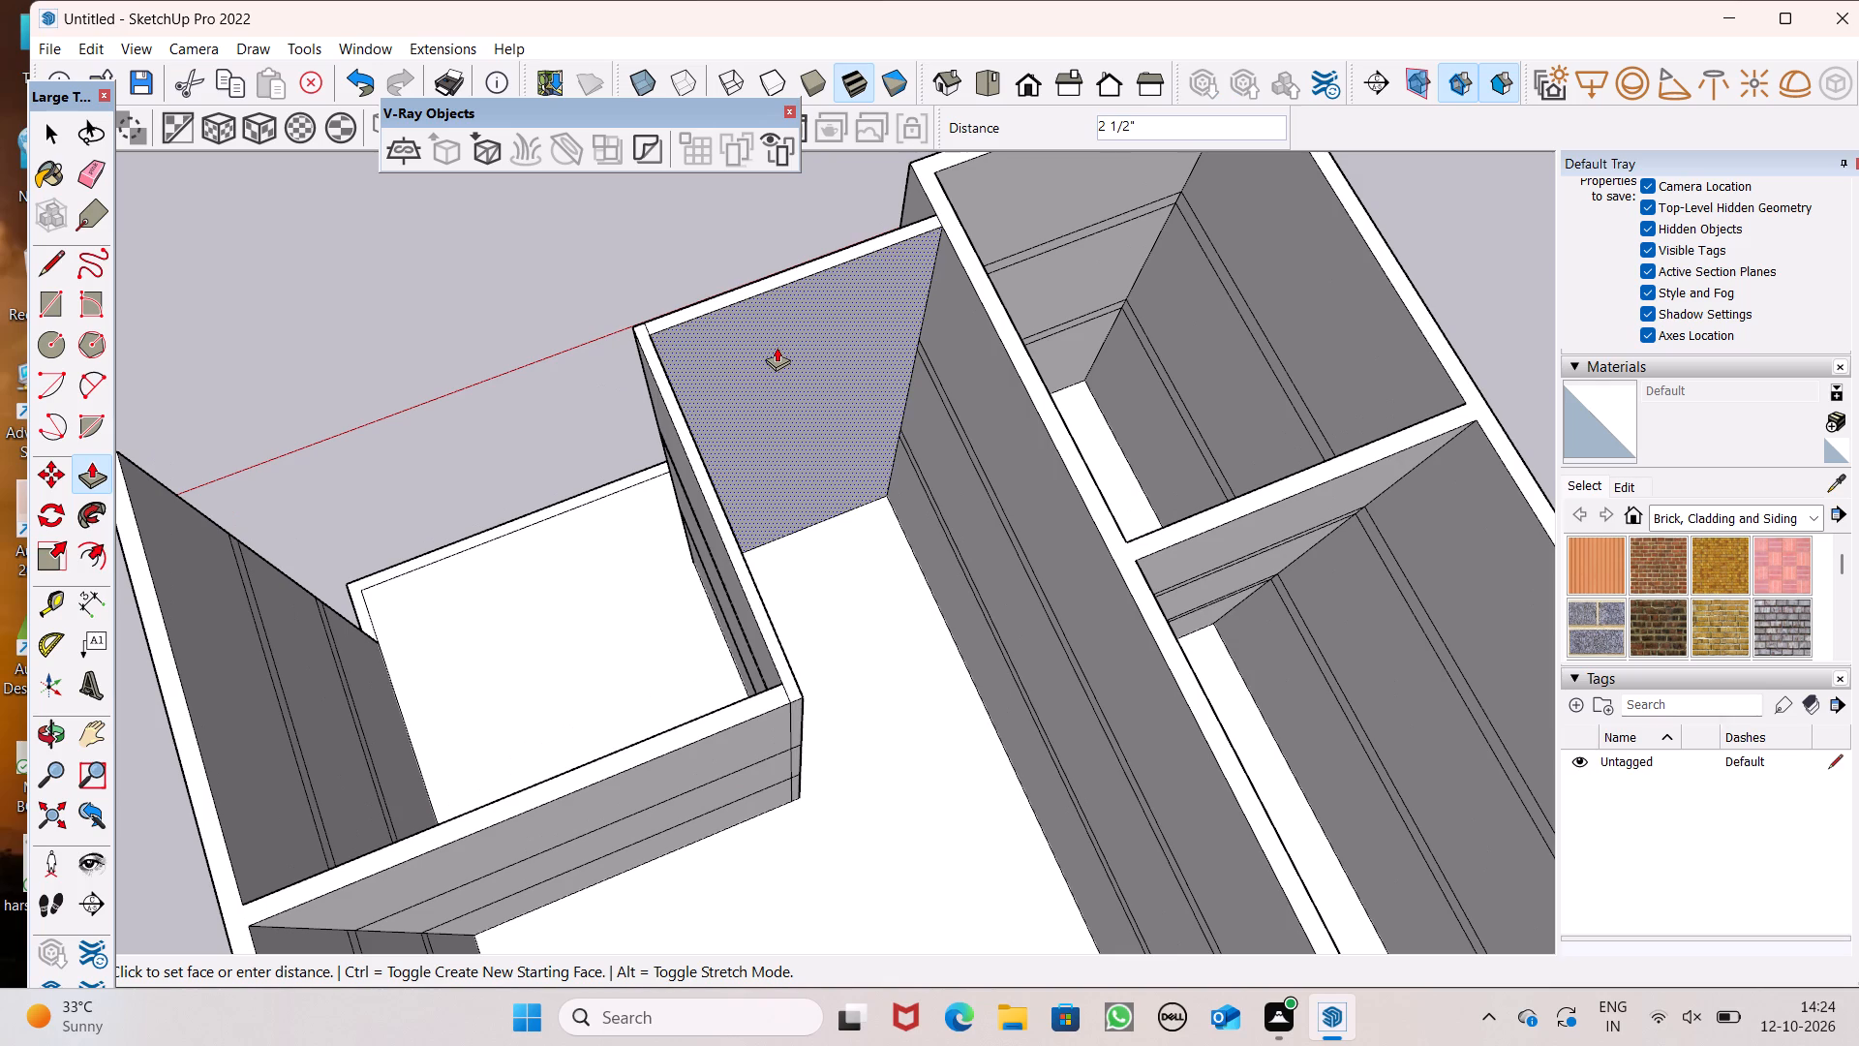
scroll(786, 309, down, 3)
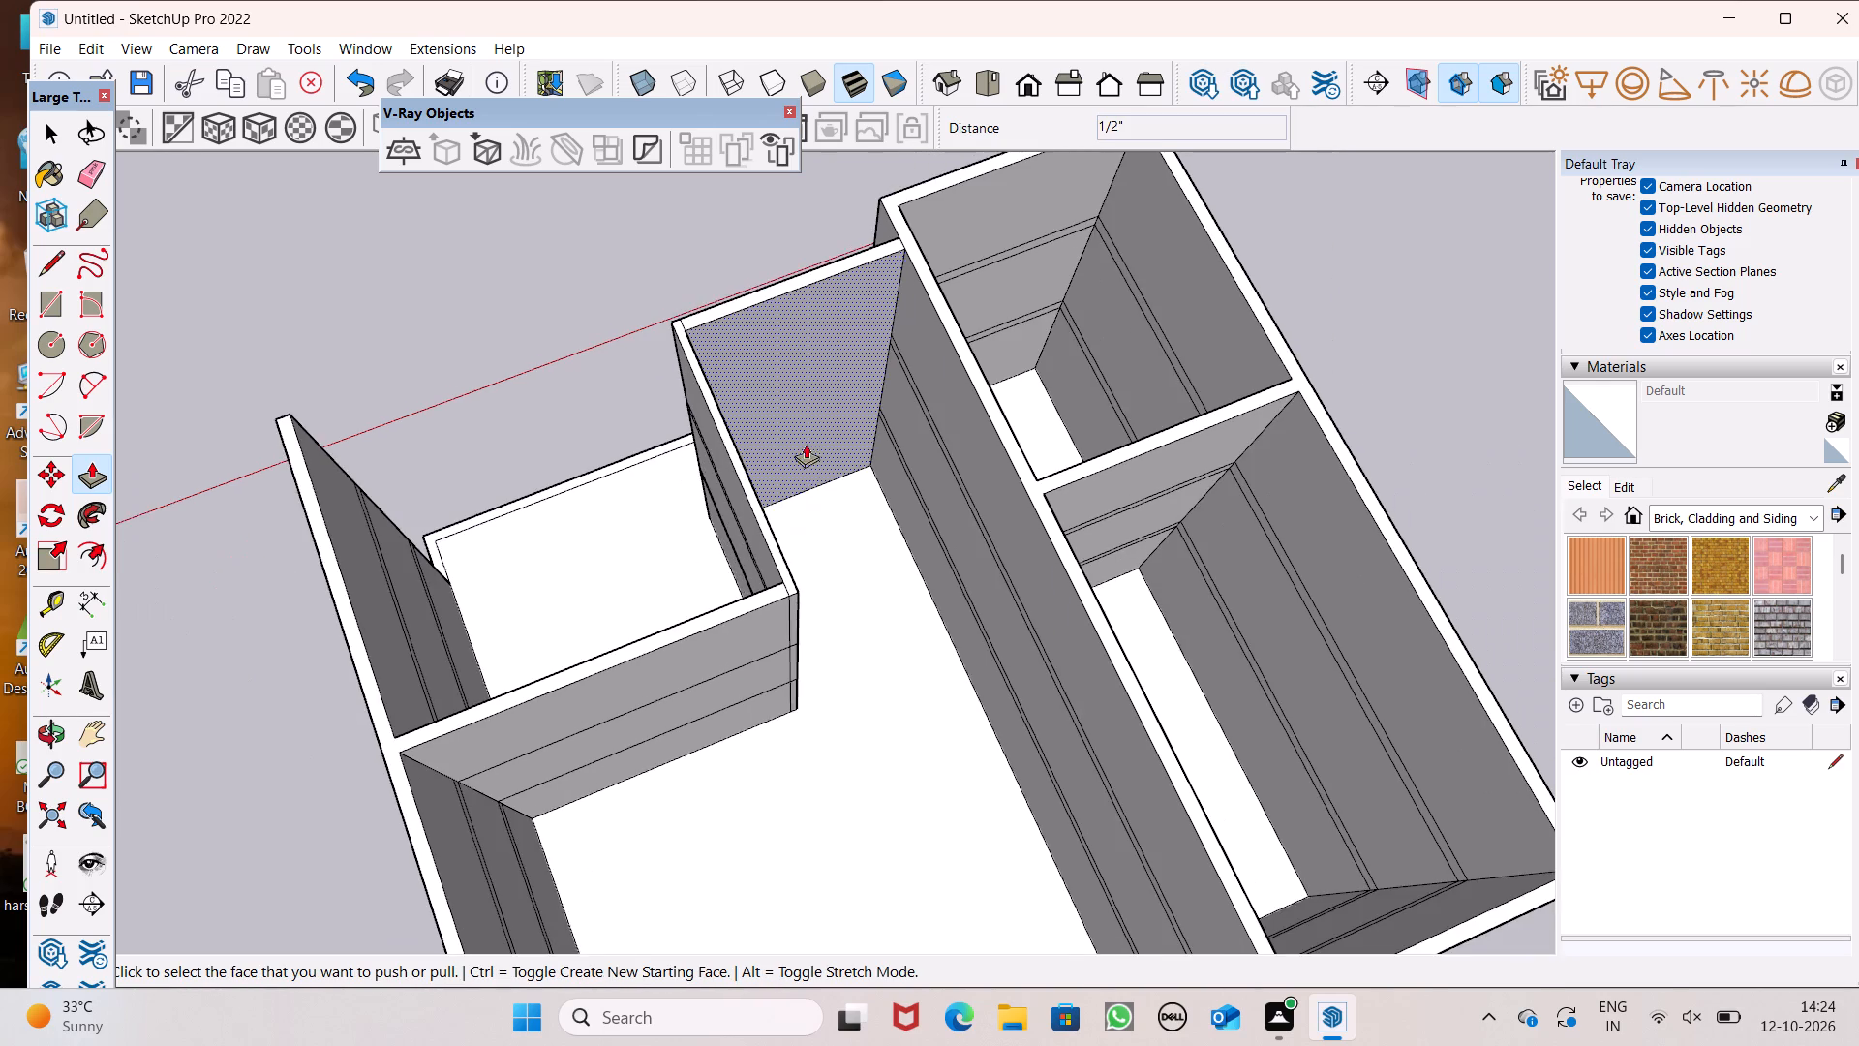
Examine the projecting bay's front and side walls from outside, against the storey bands.
middle_drag(802, 499, 1328, 327)
middle_drag(933, 625, 1512, 452)
middle_drag(968, 649, 1209, 597)
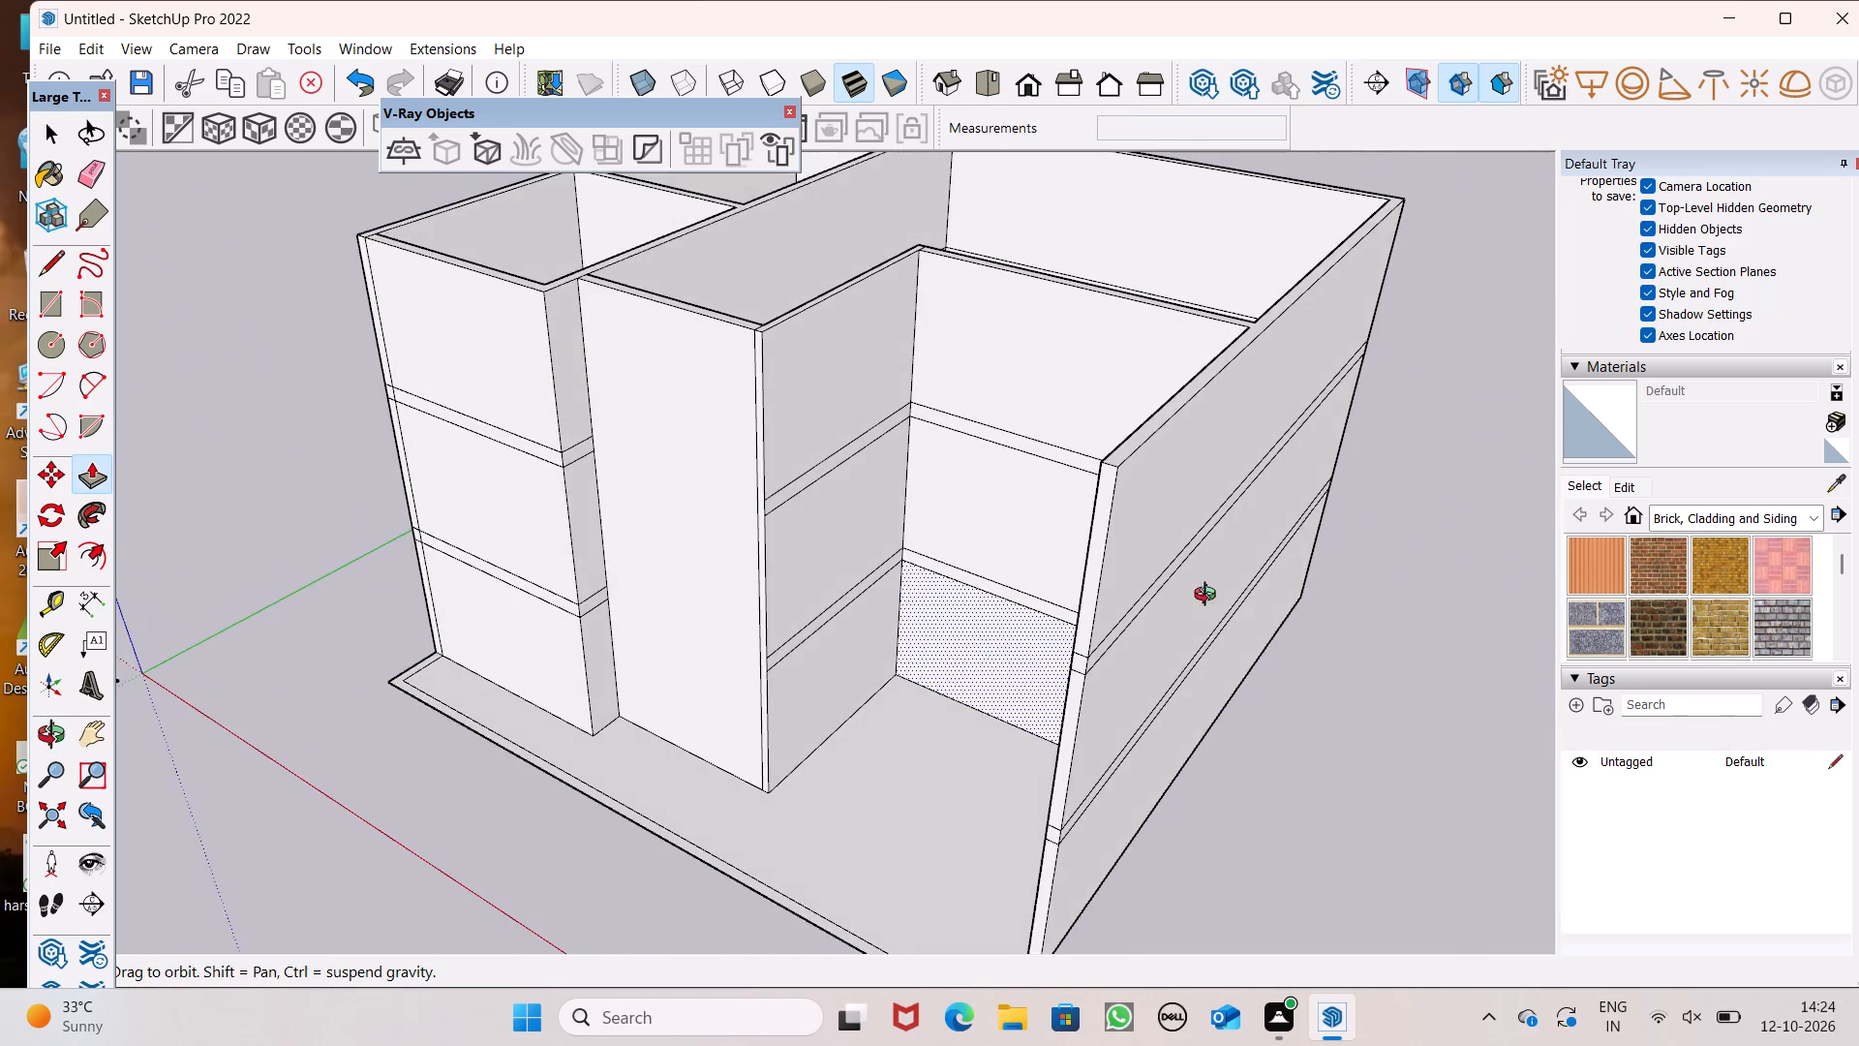
middle_drag(1209, 597, 1335, 551)
key(space)
middle_drag(1479, 720, 1478, 735)
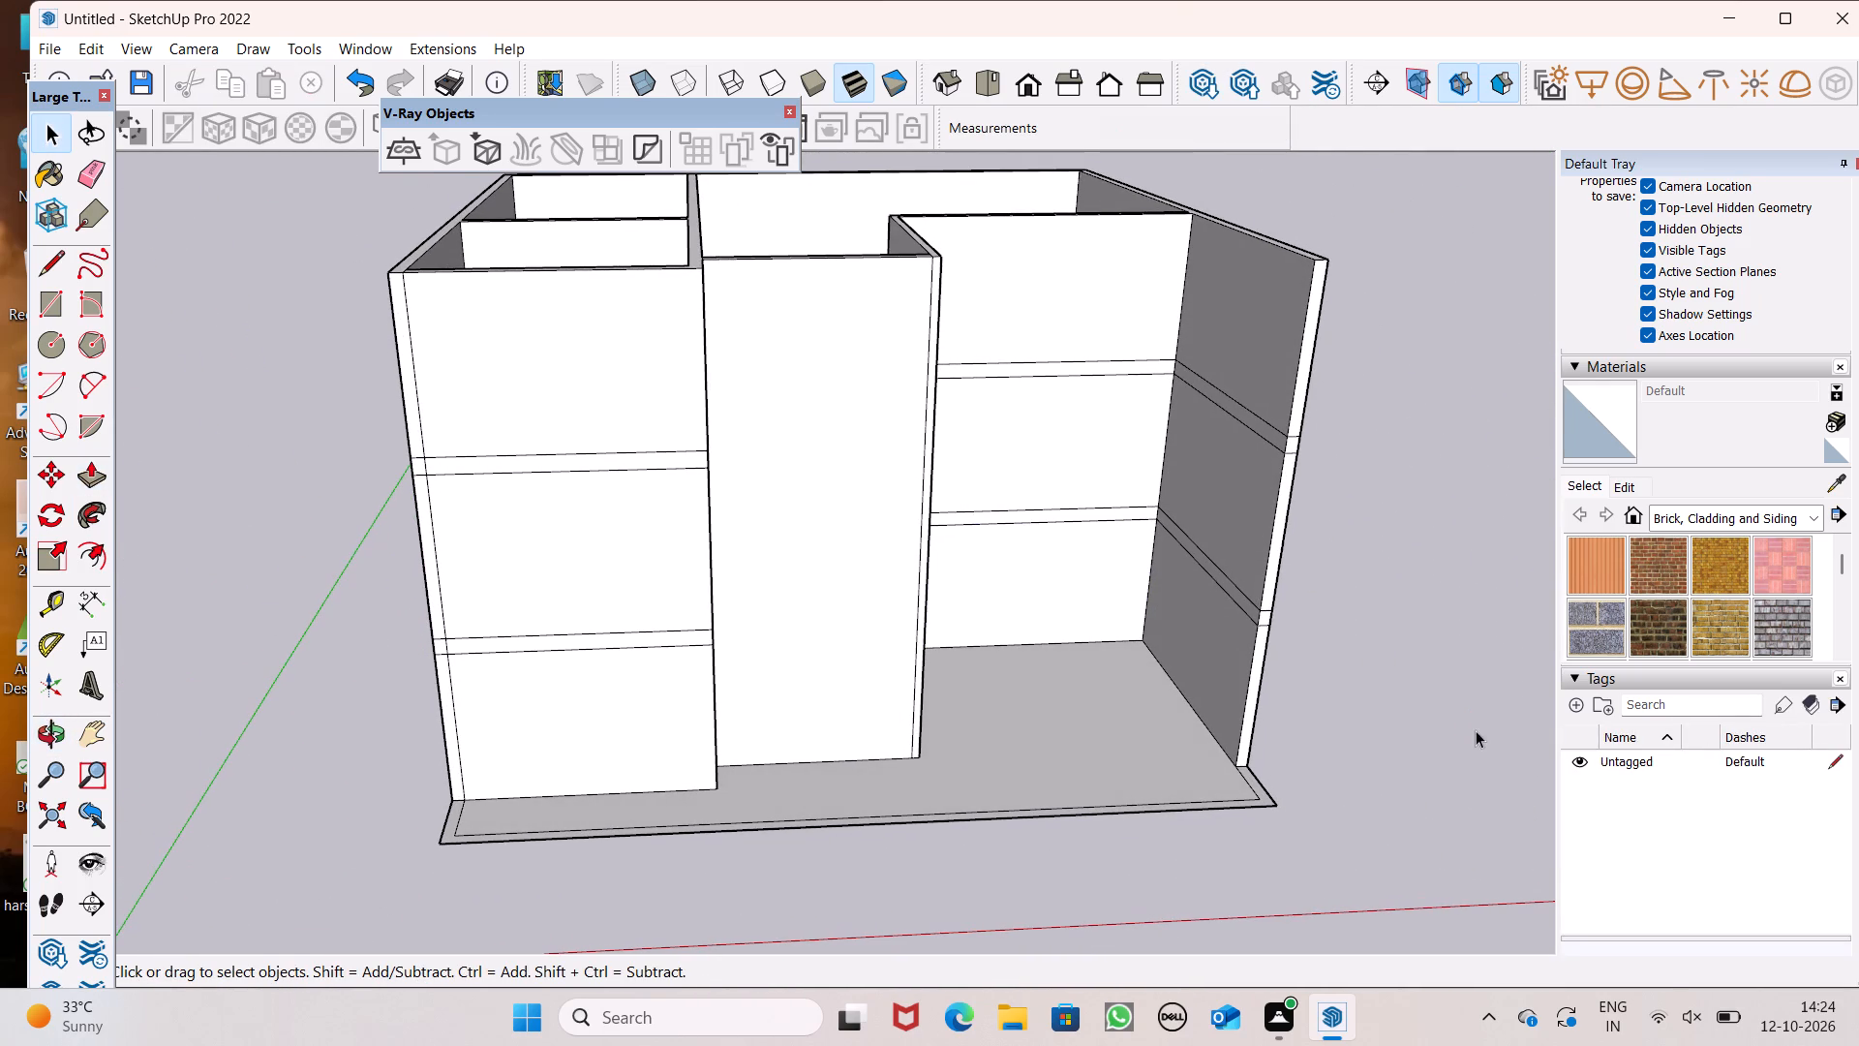
scroll(1199, 508, down, 1)
middle_drag(1145, 673, 1148, 564)
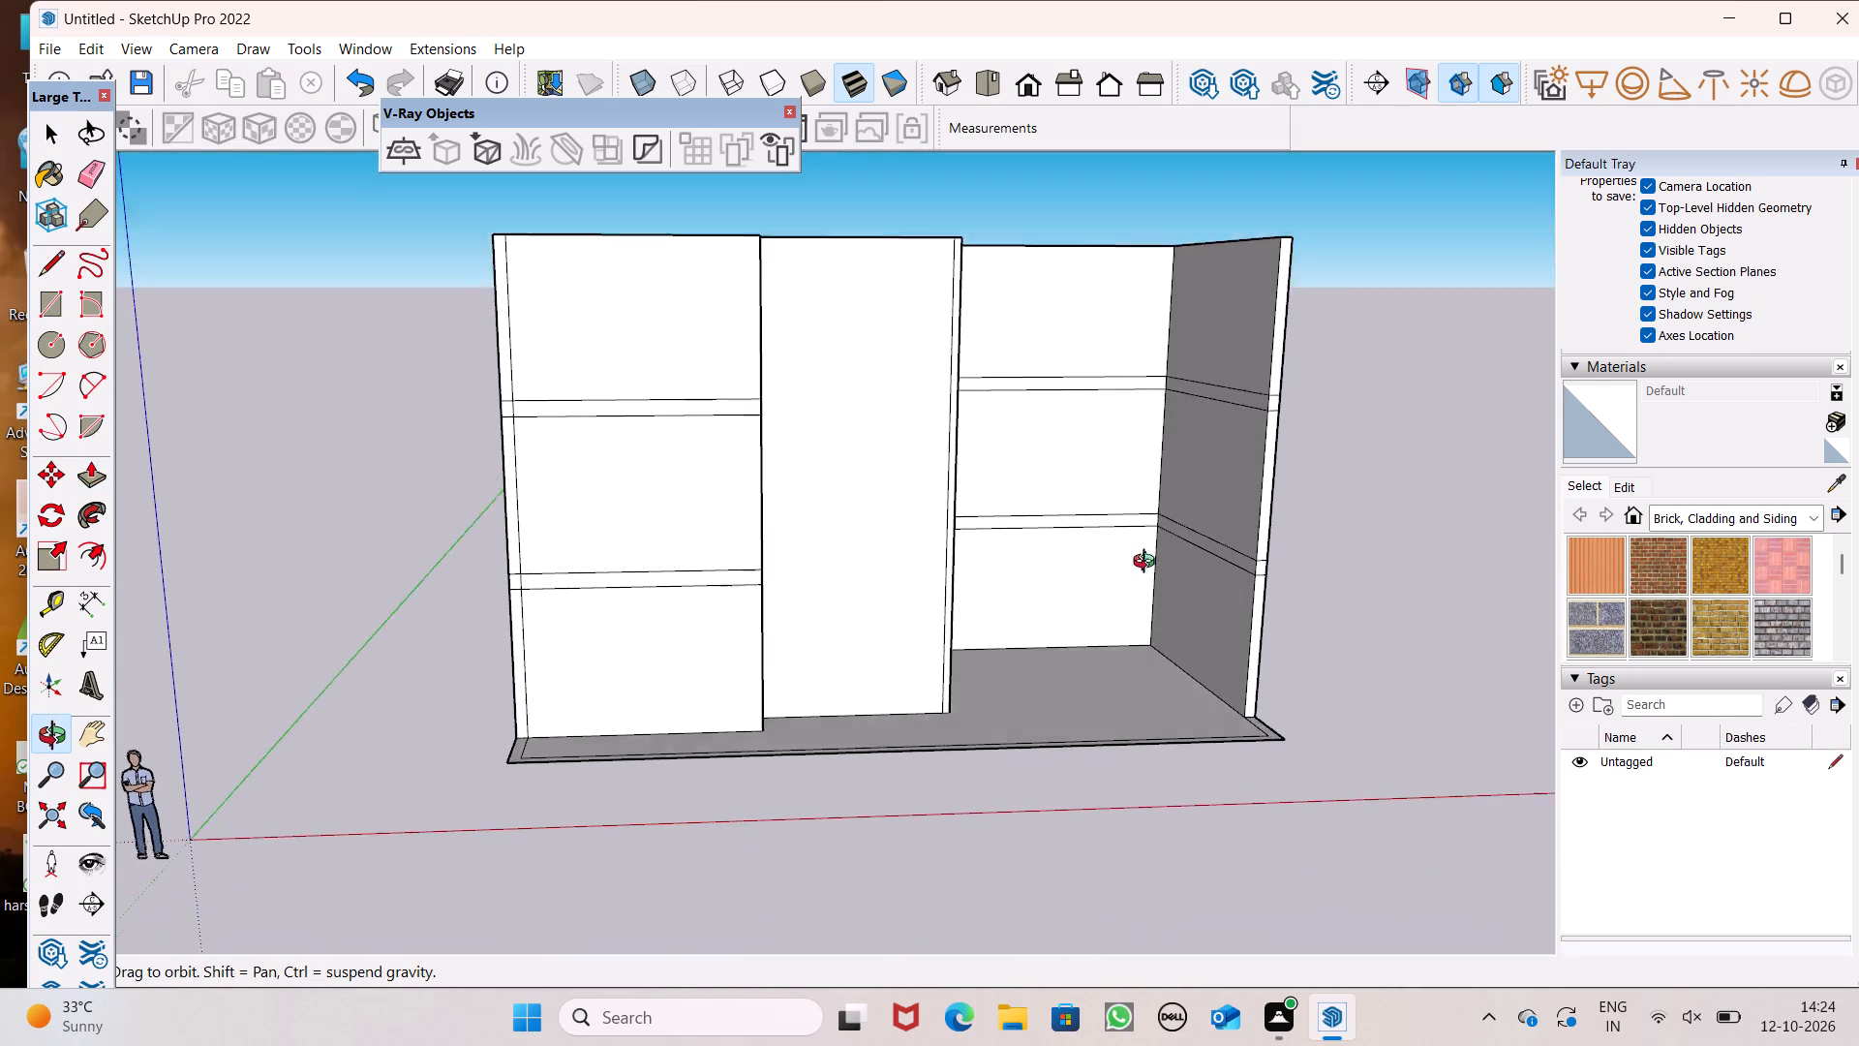
middle_drag(1148, 564, 1123, 610)
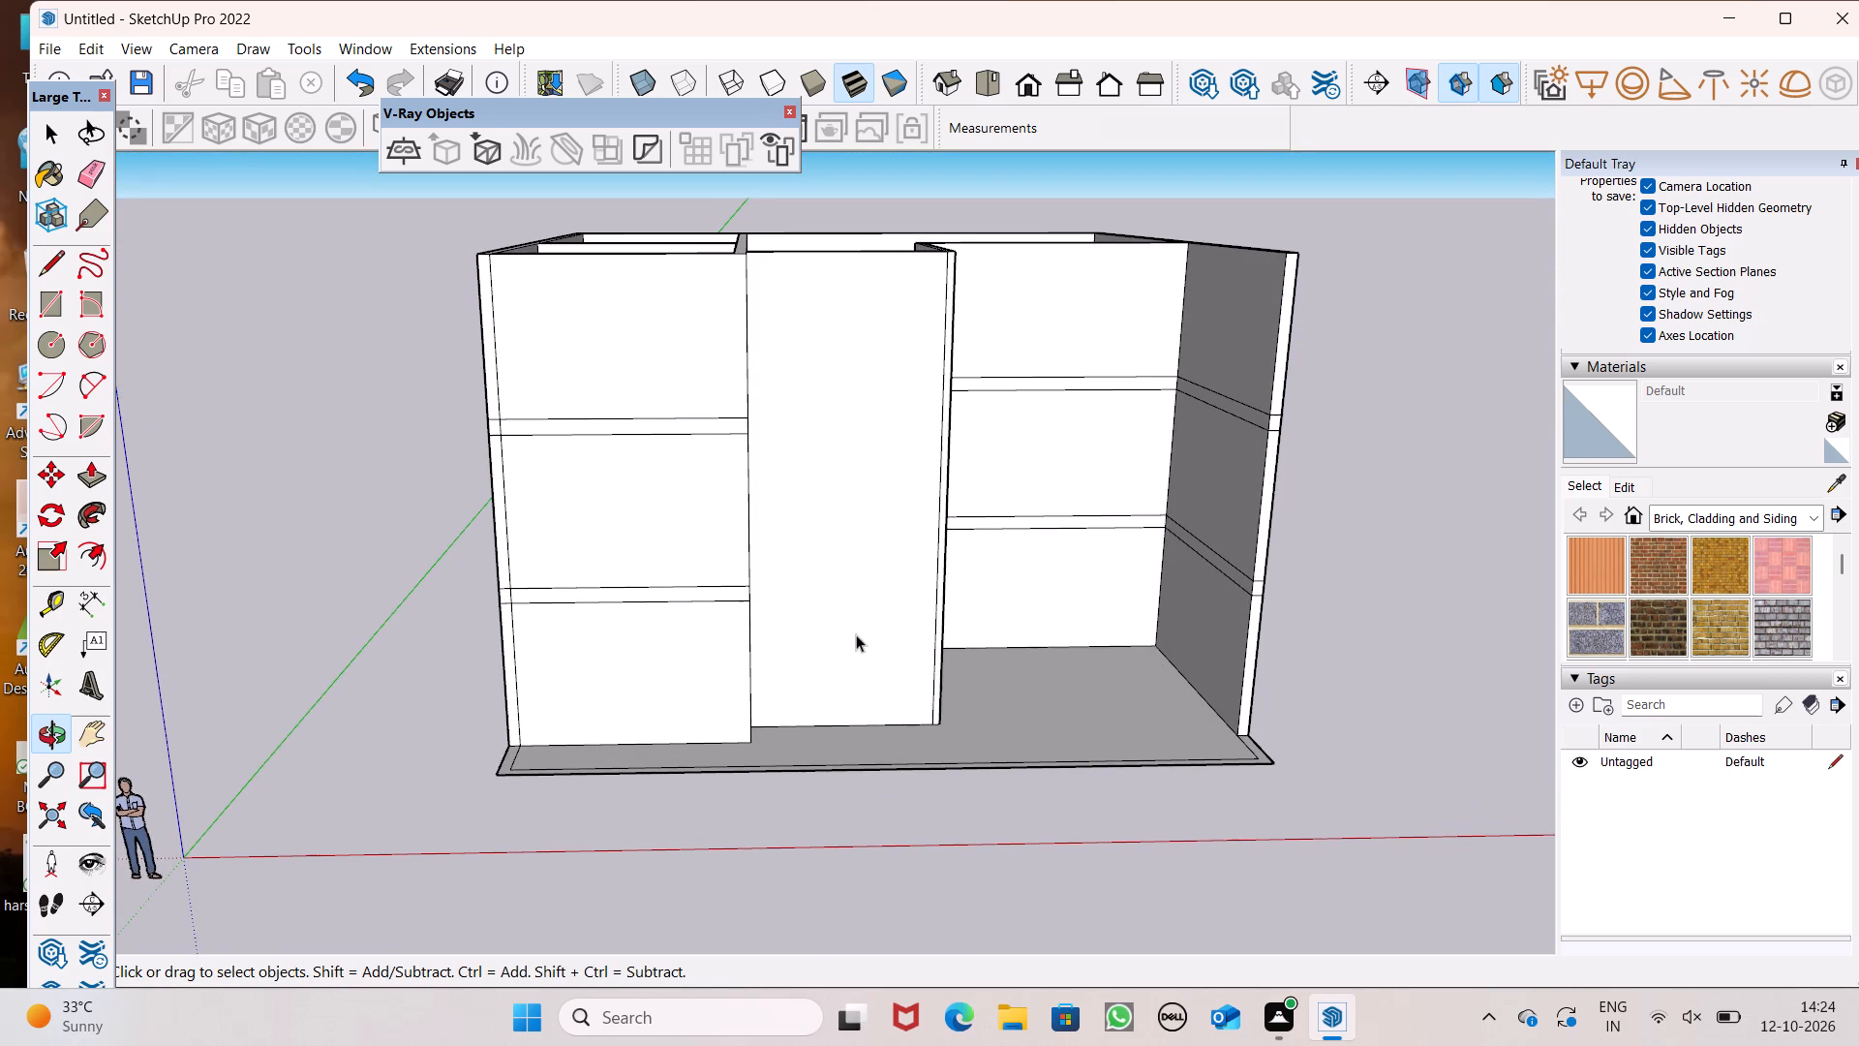
scroll(909, 680, up, 1)
middle_drag(994, 693, 950, 744)
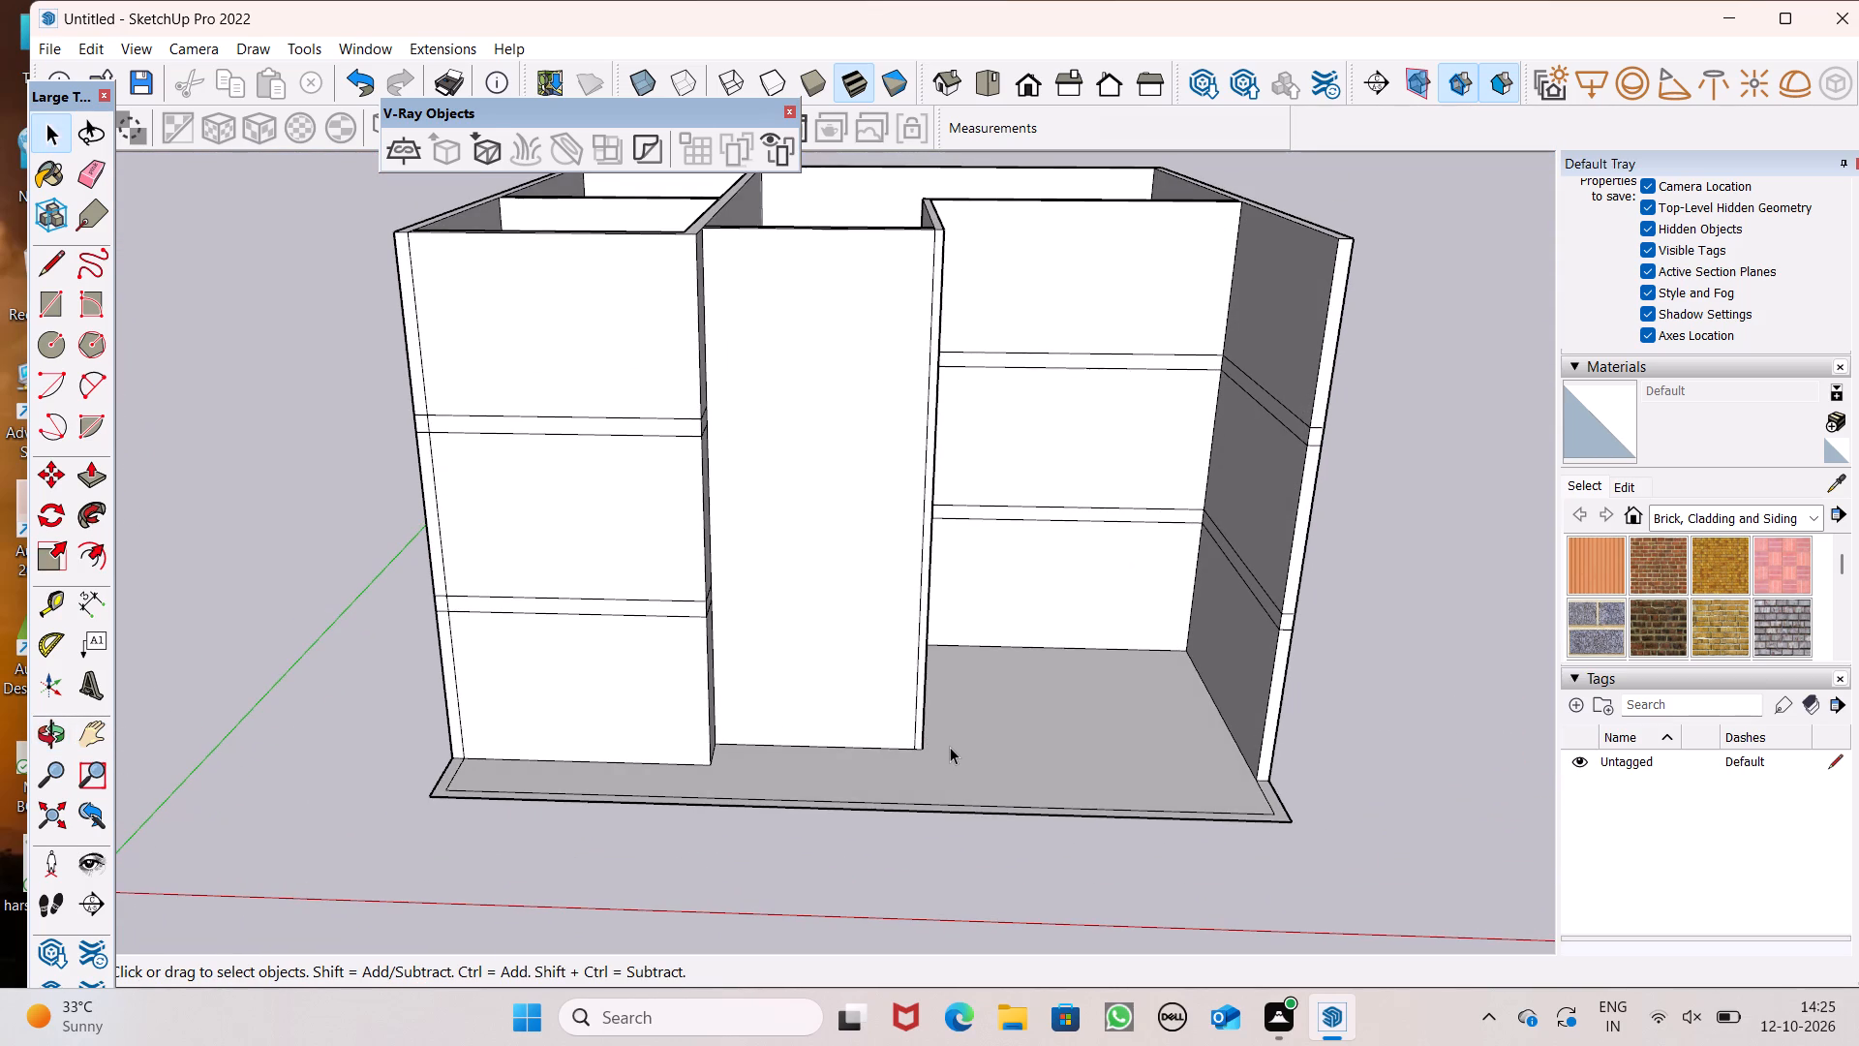
Undo the bay's hollowing and extrusions back to the flat recessed front wall.
key(ctrl+z)
key(ctrl+z)
key(ctrl+z)
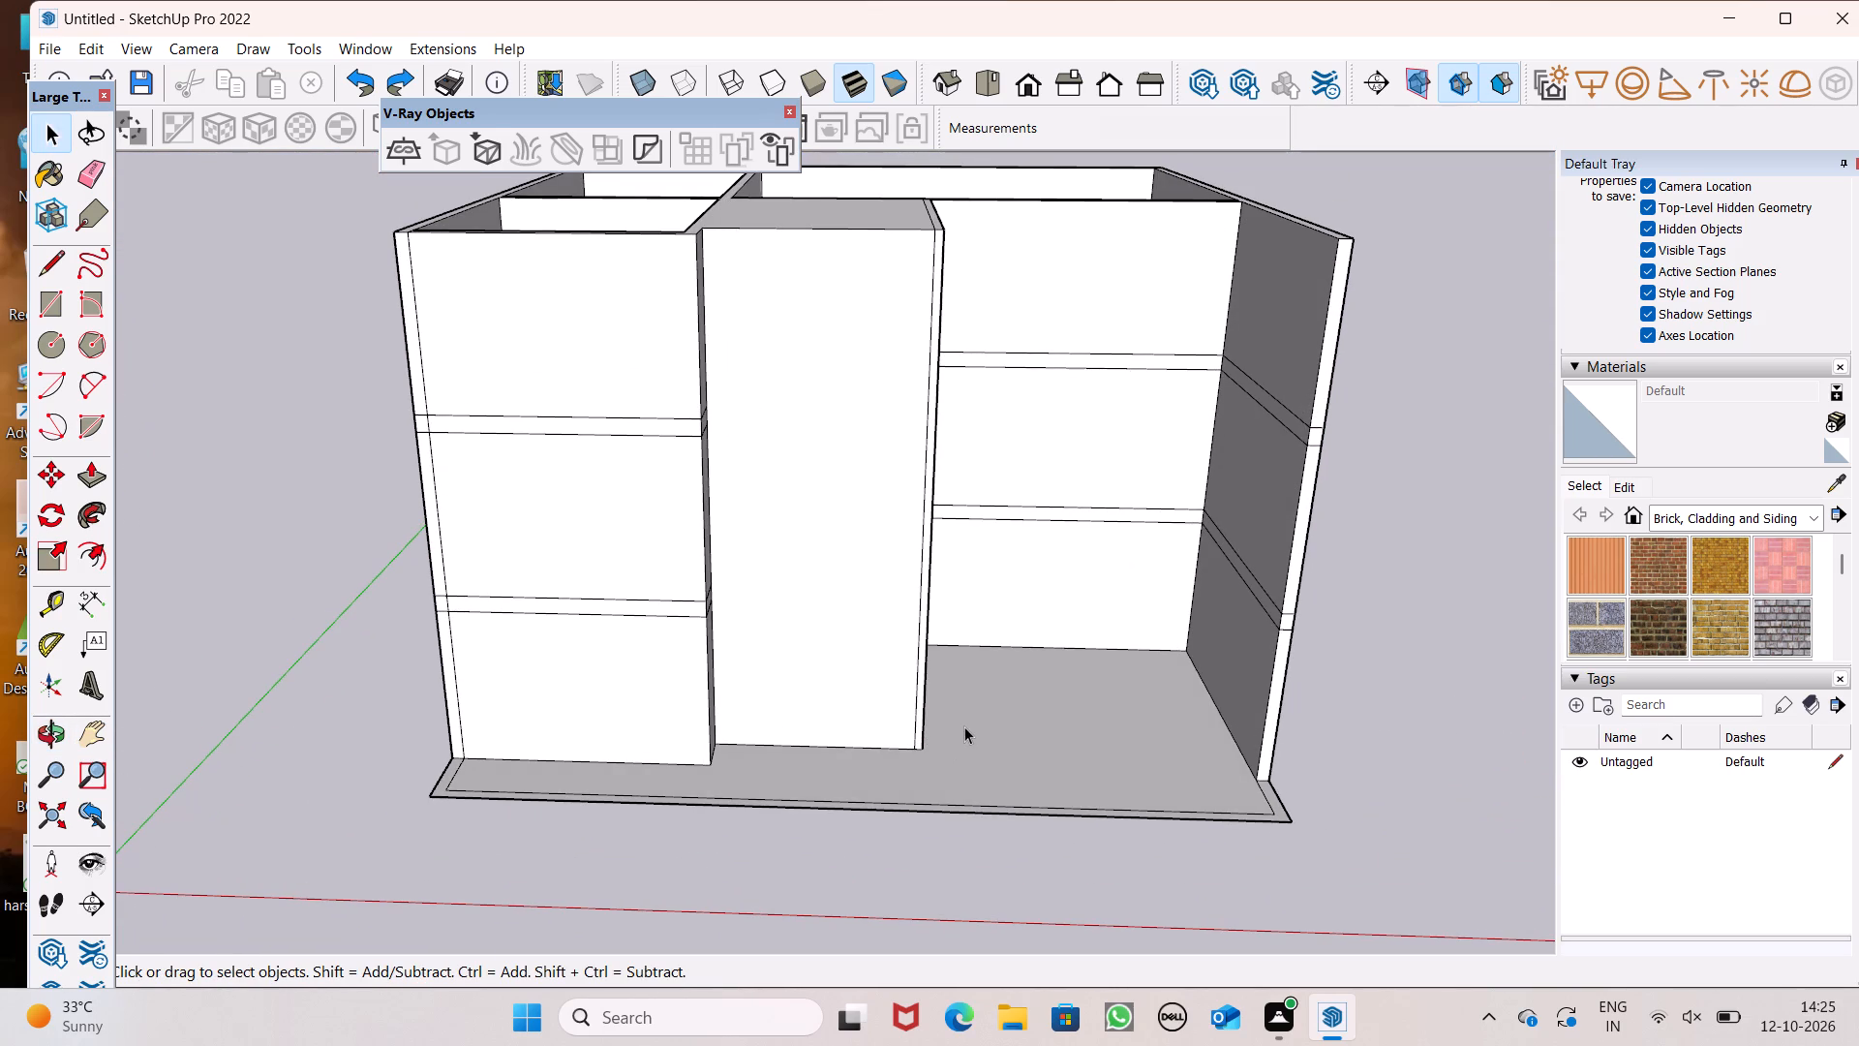
key(ctrl+z)
key(ctrl+z)
key(ctrl+z)
key(ctrl+z)
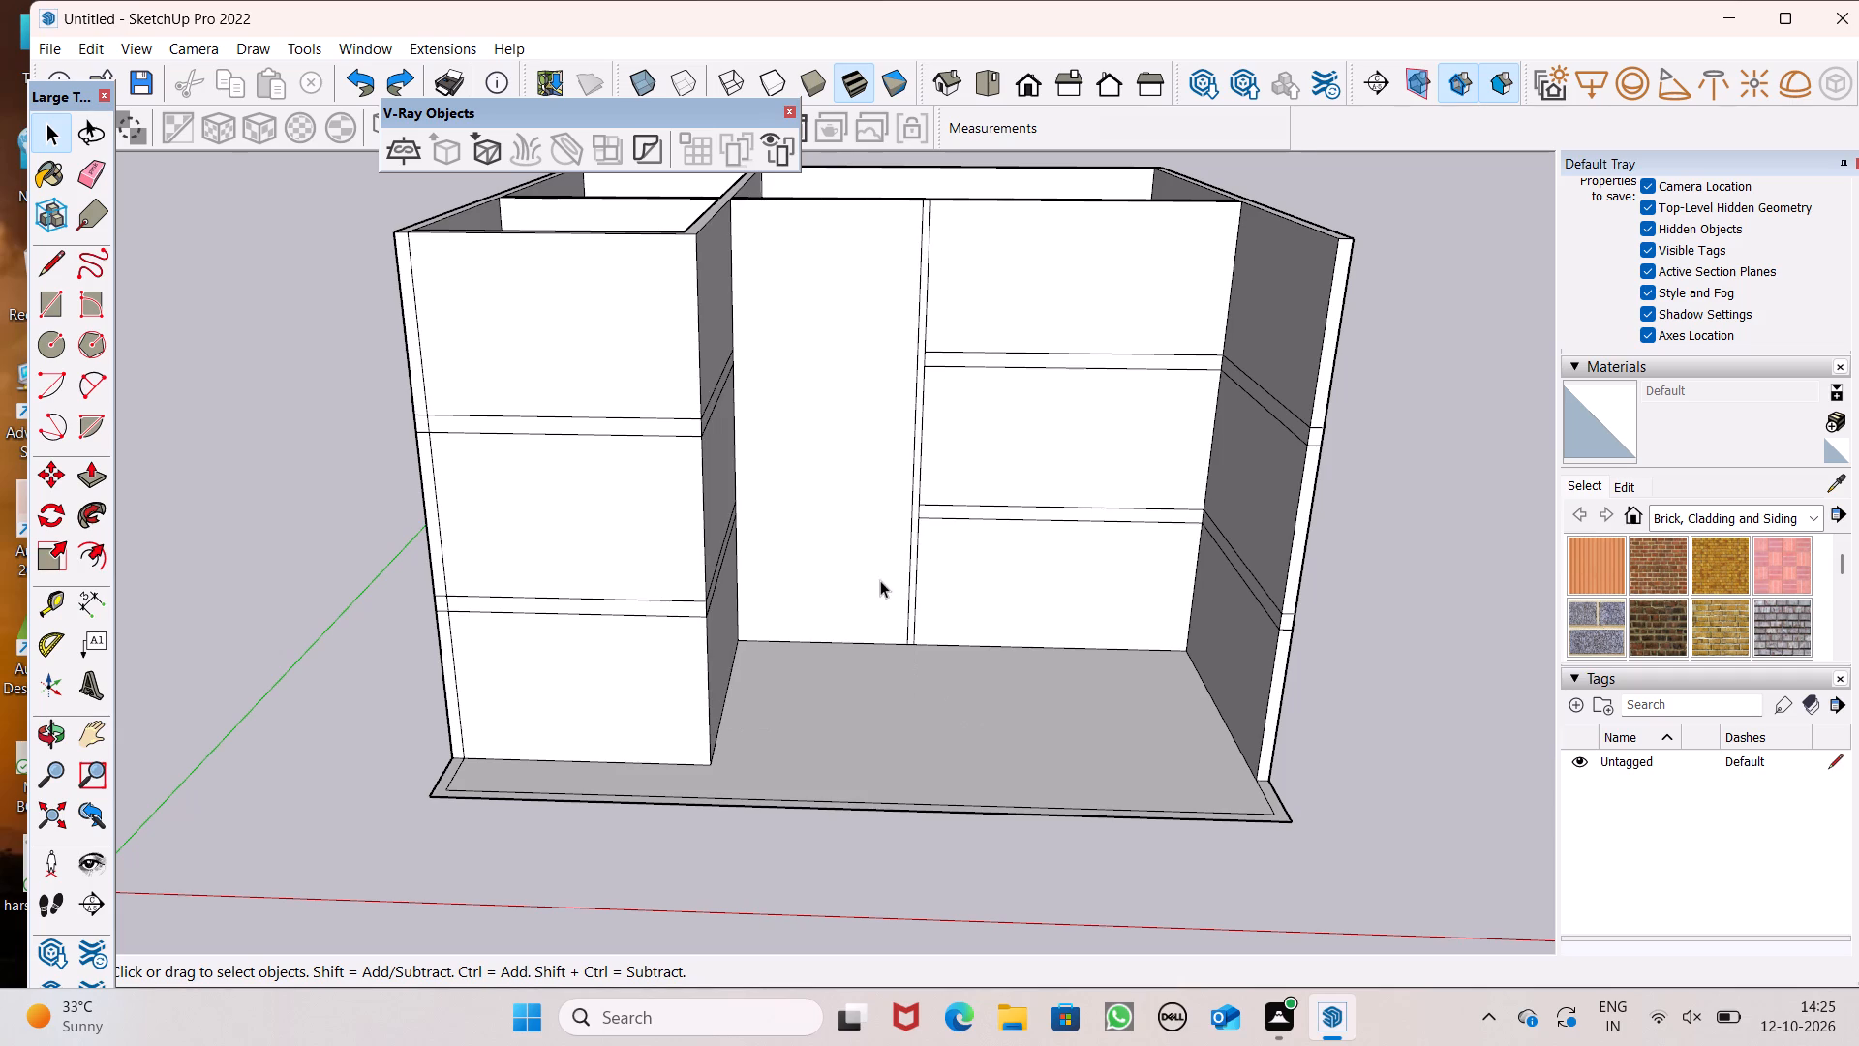
Draw a line about 13' 1 3/8" across the plain recessed wall panel, continuing the lower band's bottom edge to the cross wall.
scroll(878, 571, up, 1)
click(45, 264)
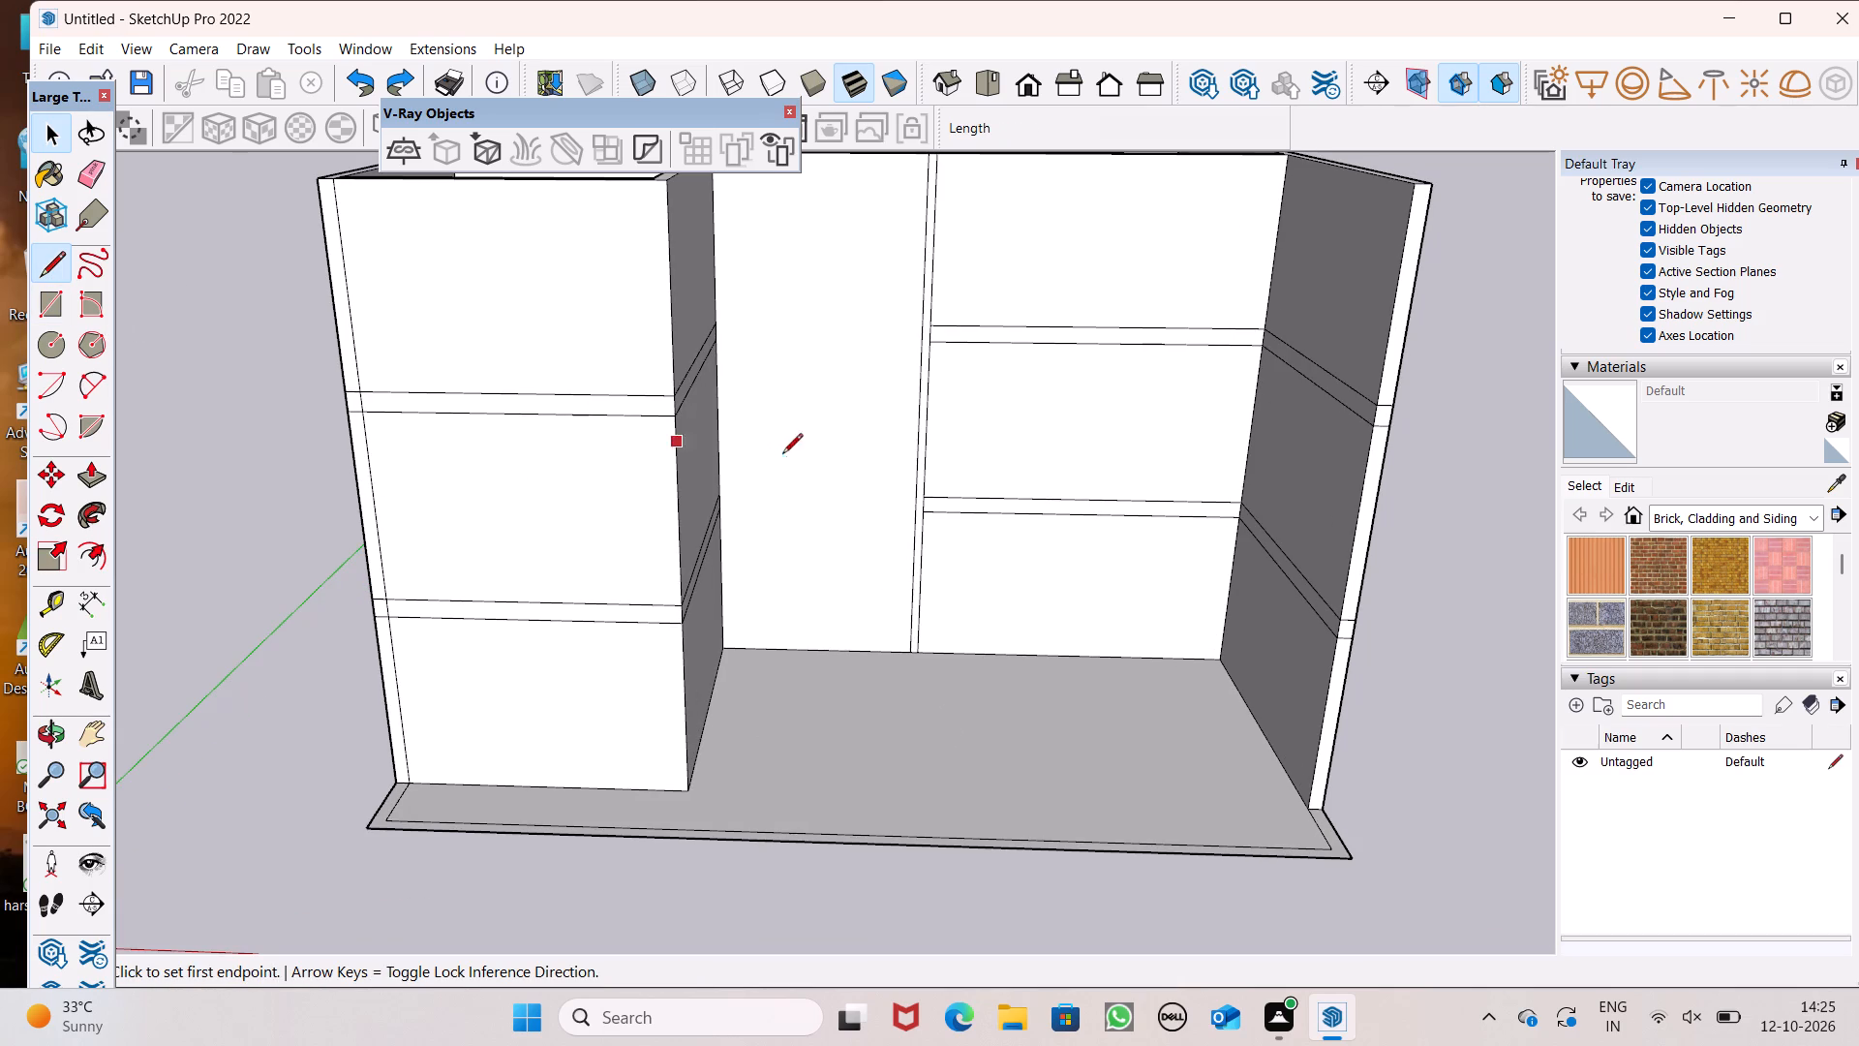
click(924, 514)
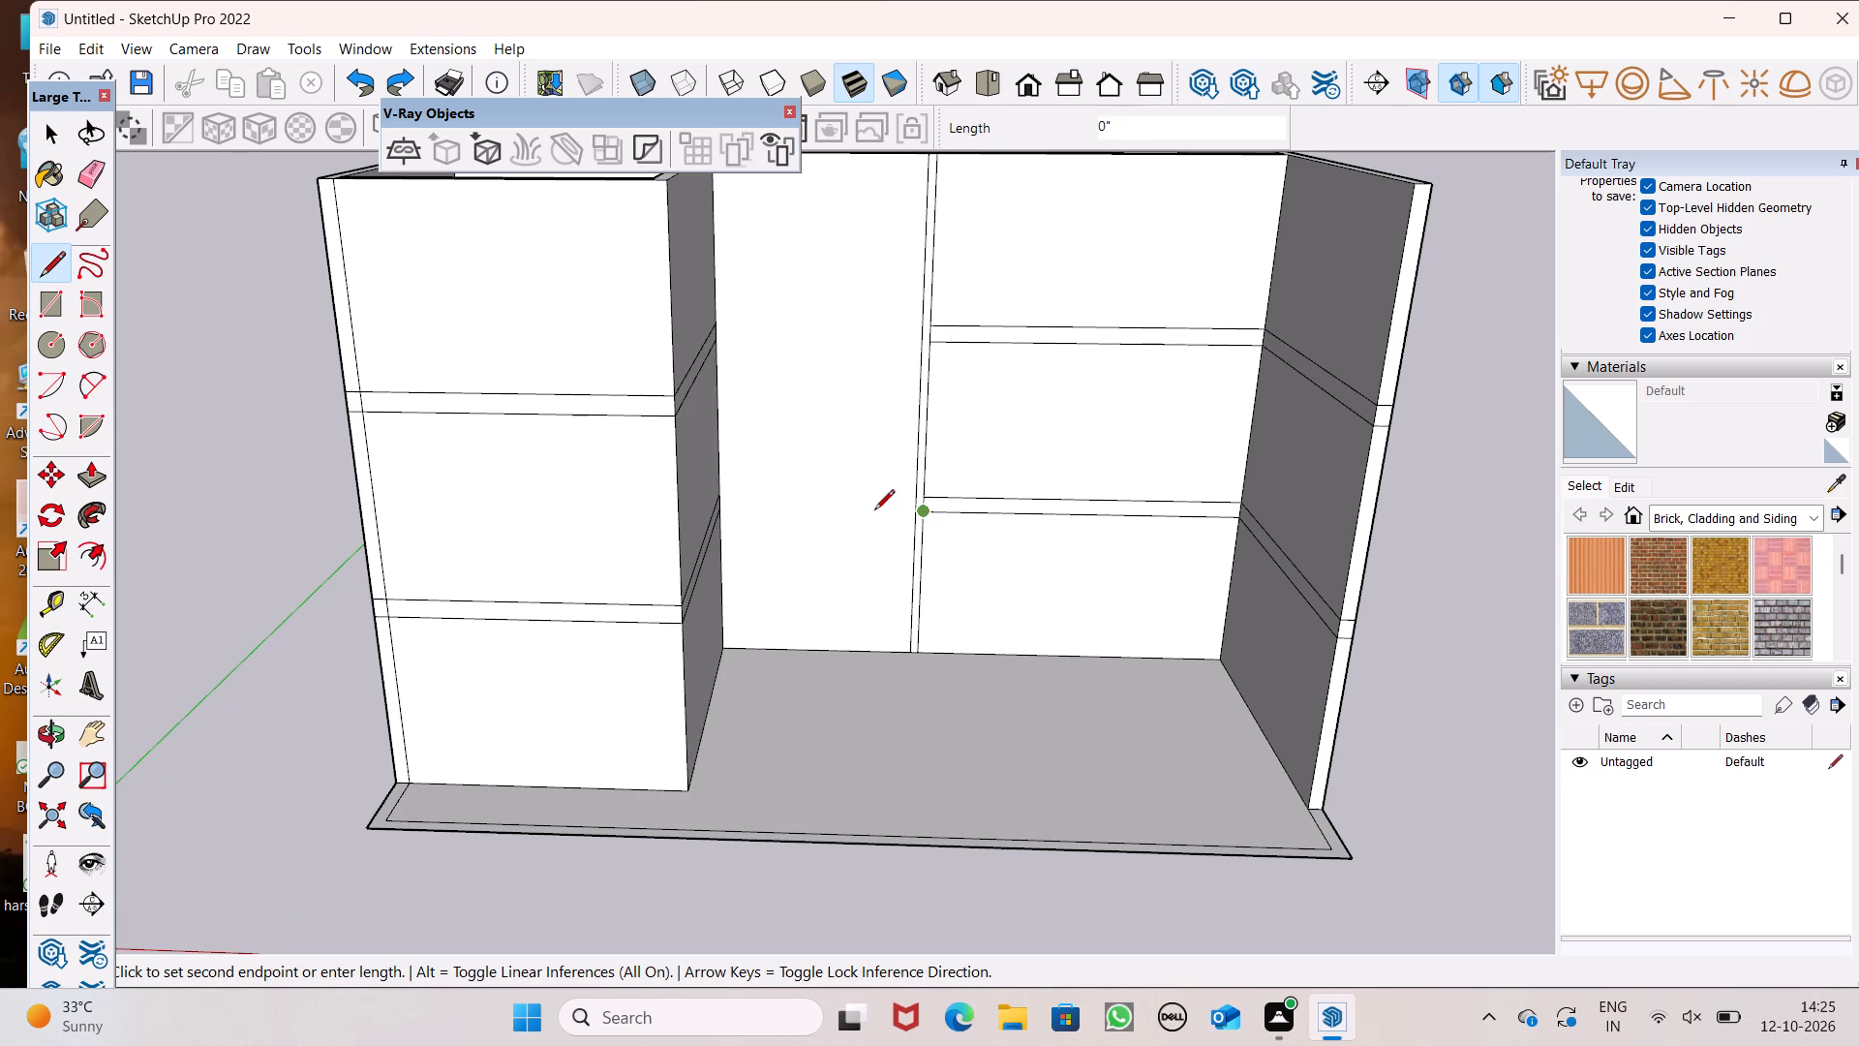
click(721, 512)
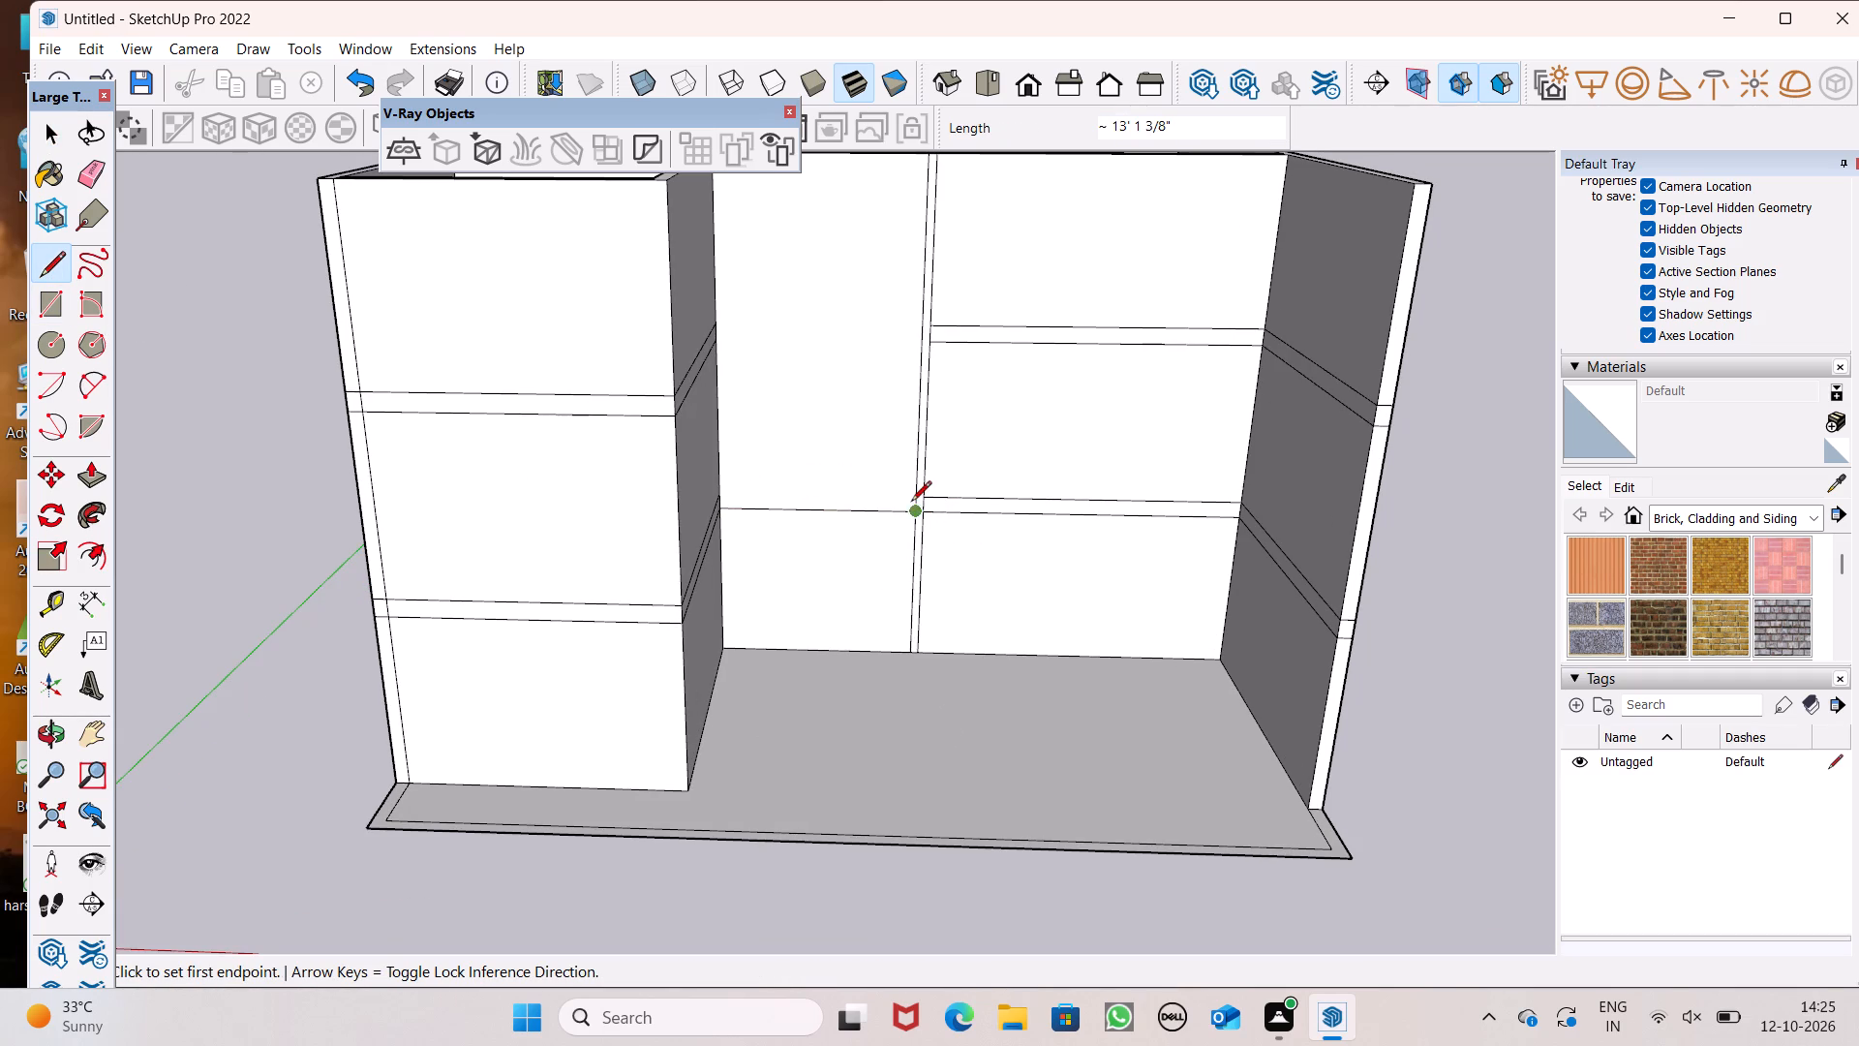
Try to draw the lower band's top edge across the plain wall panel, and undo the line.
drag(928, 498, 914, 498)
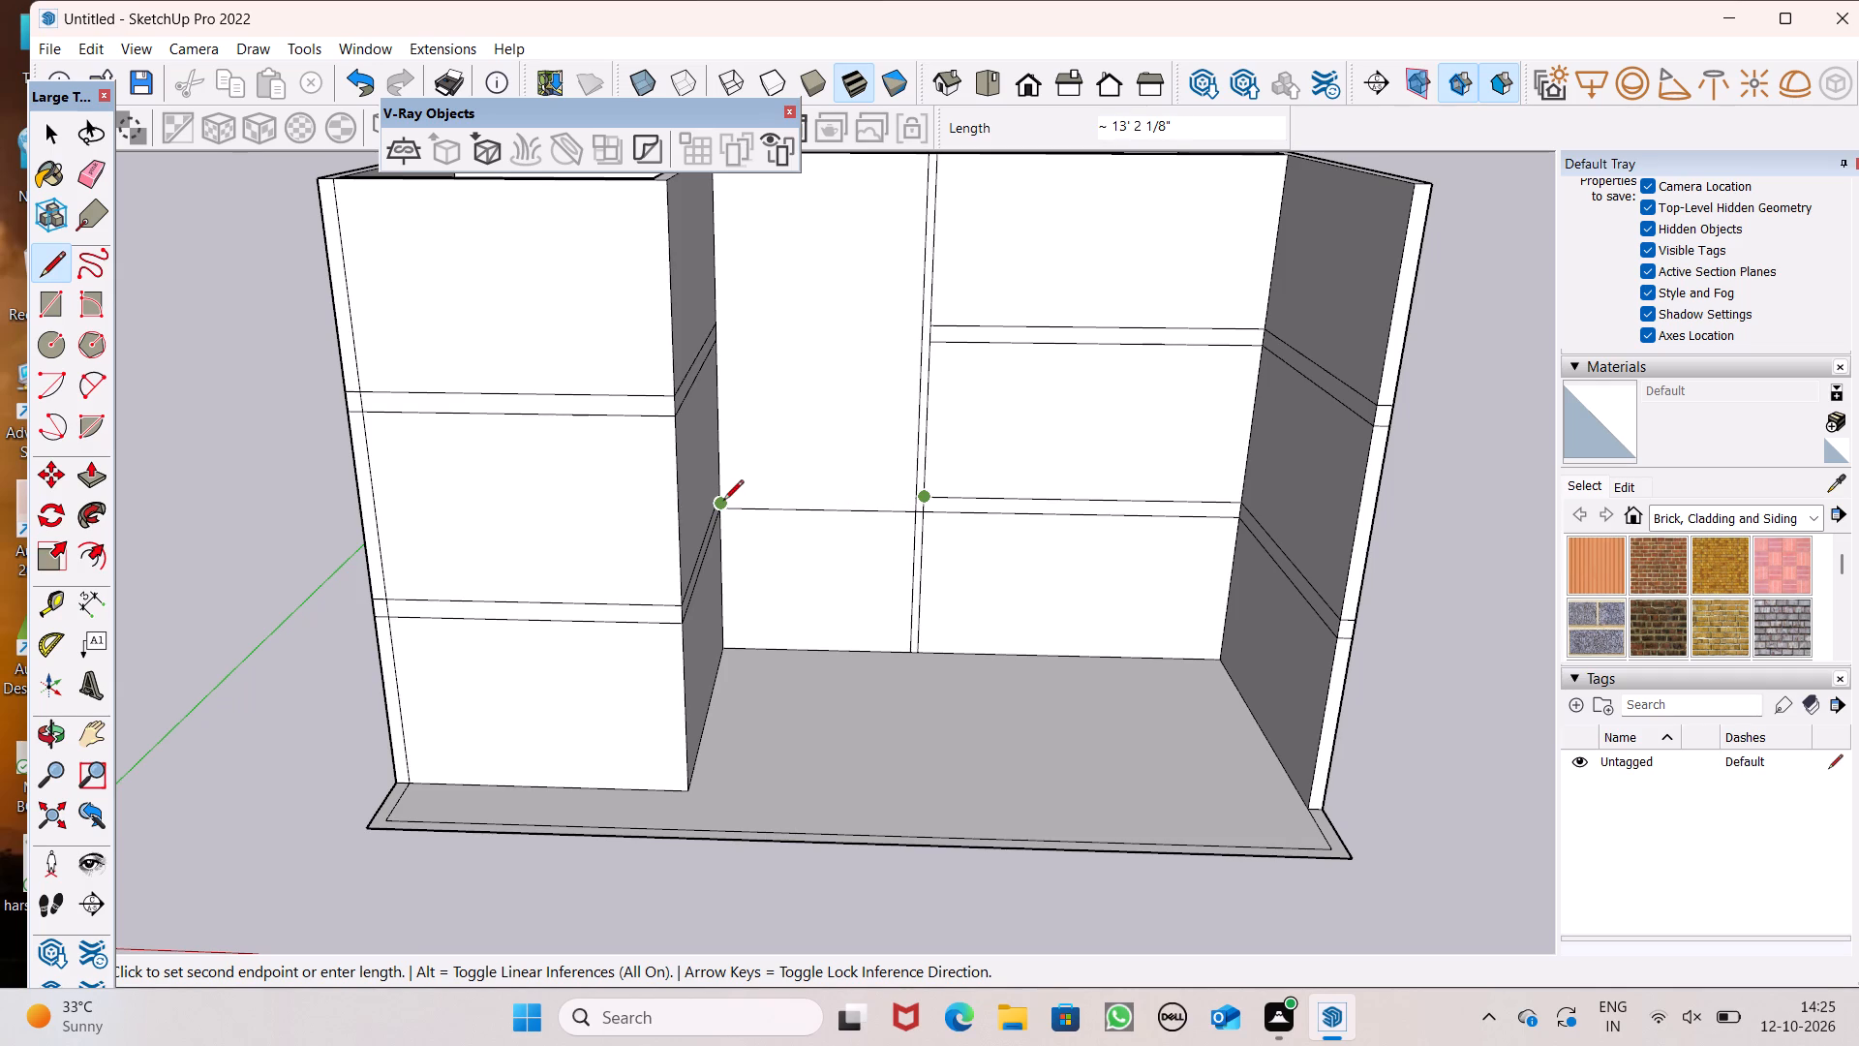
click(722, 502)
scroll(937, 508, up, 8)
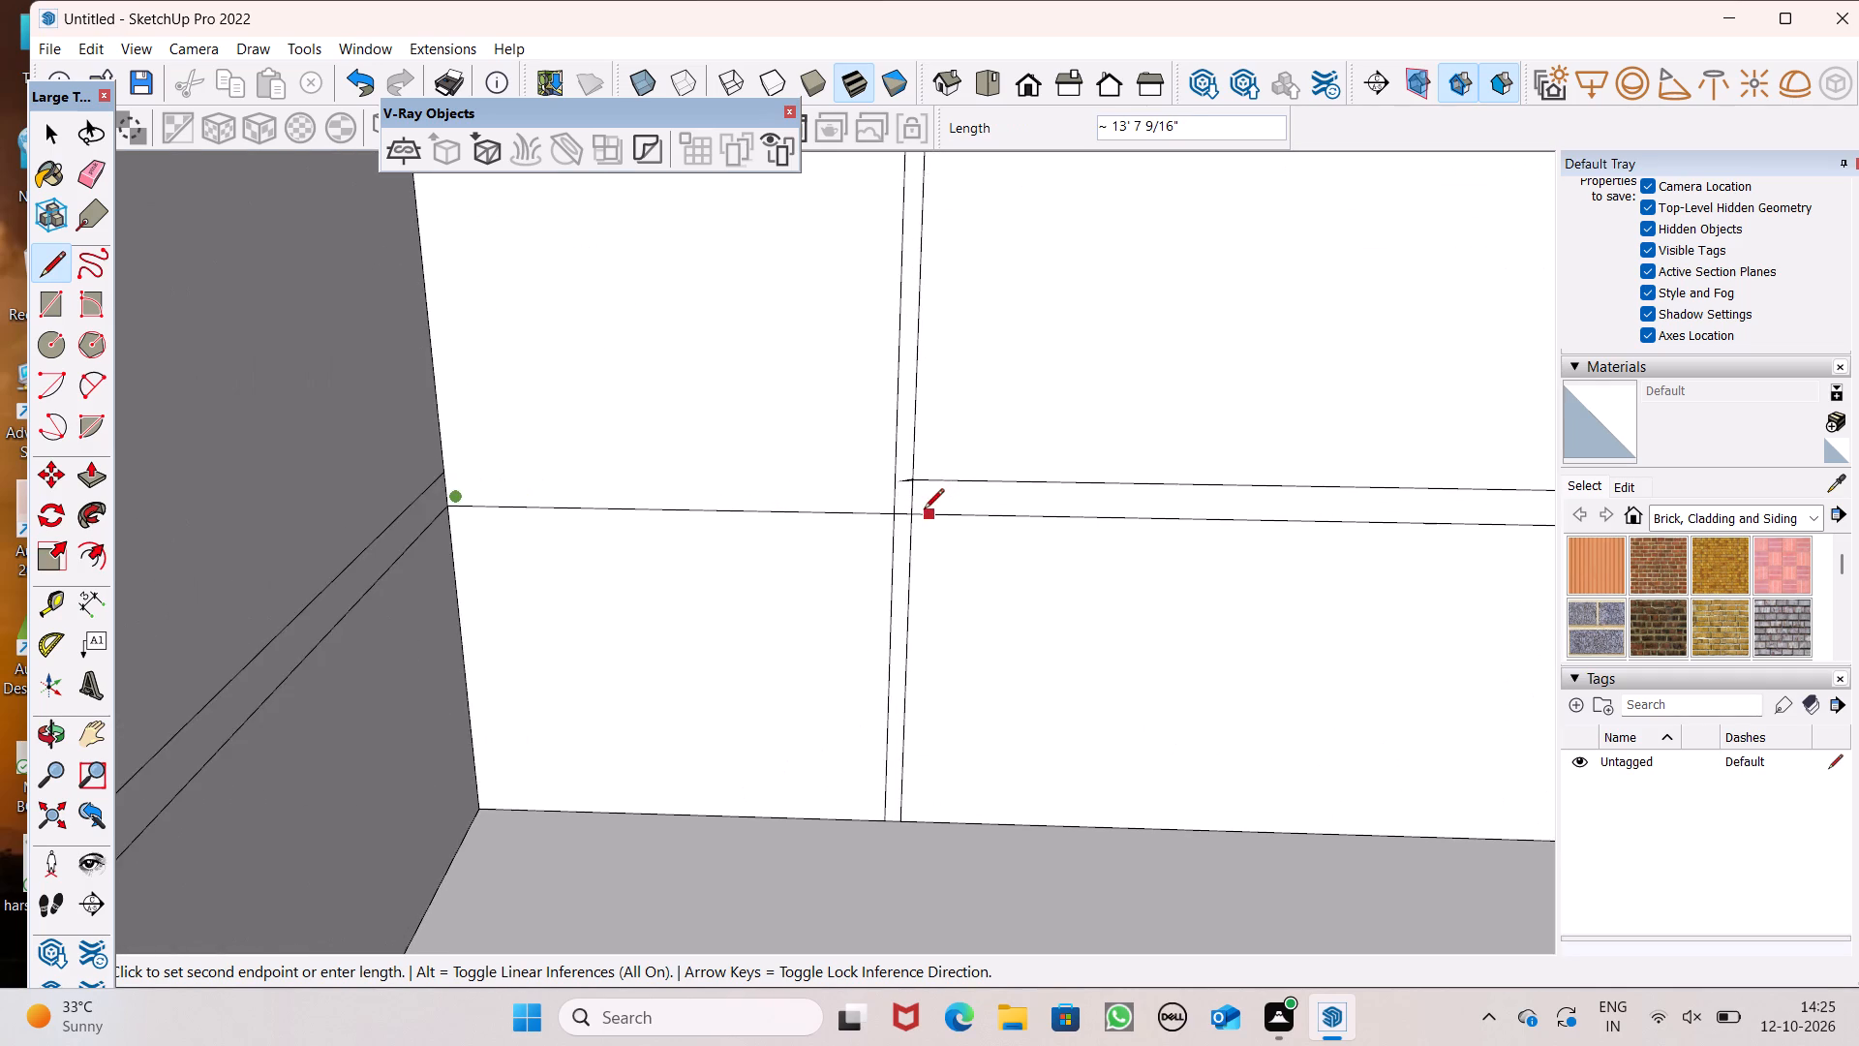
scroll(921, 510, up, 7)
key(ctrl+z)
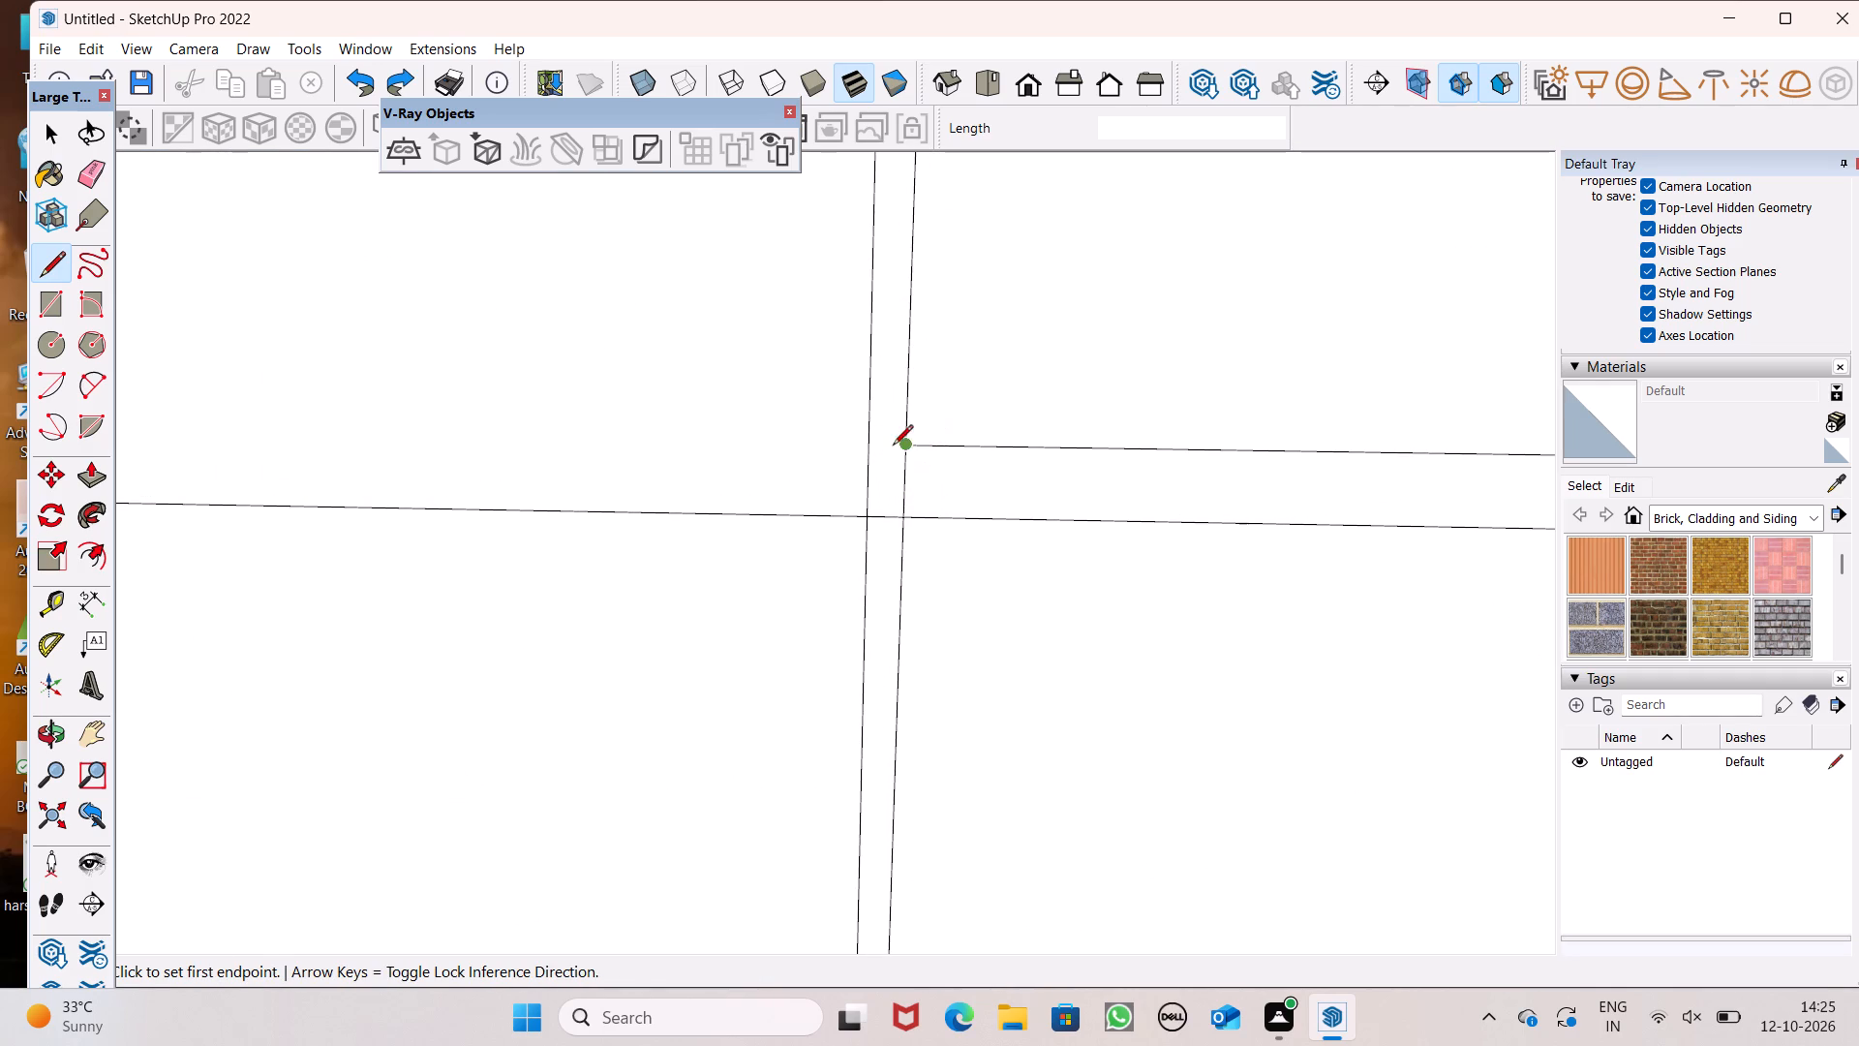
Draw a line continuing the lower band's top edge across the plain wall panel to the cross wall.
click(906, 446)
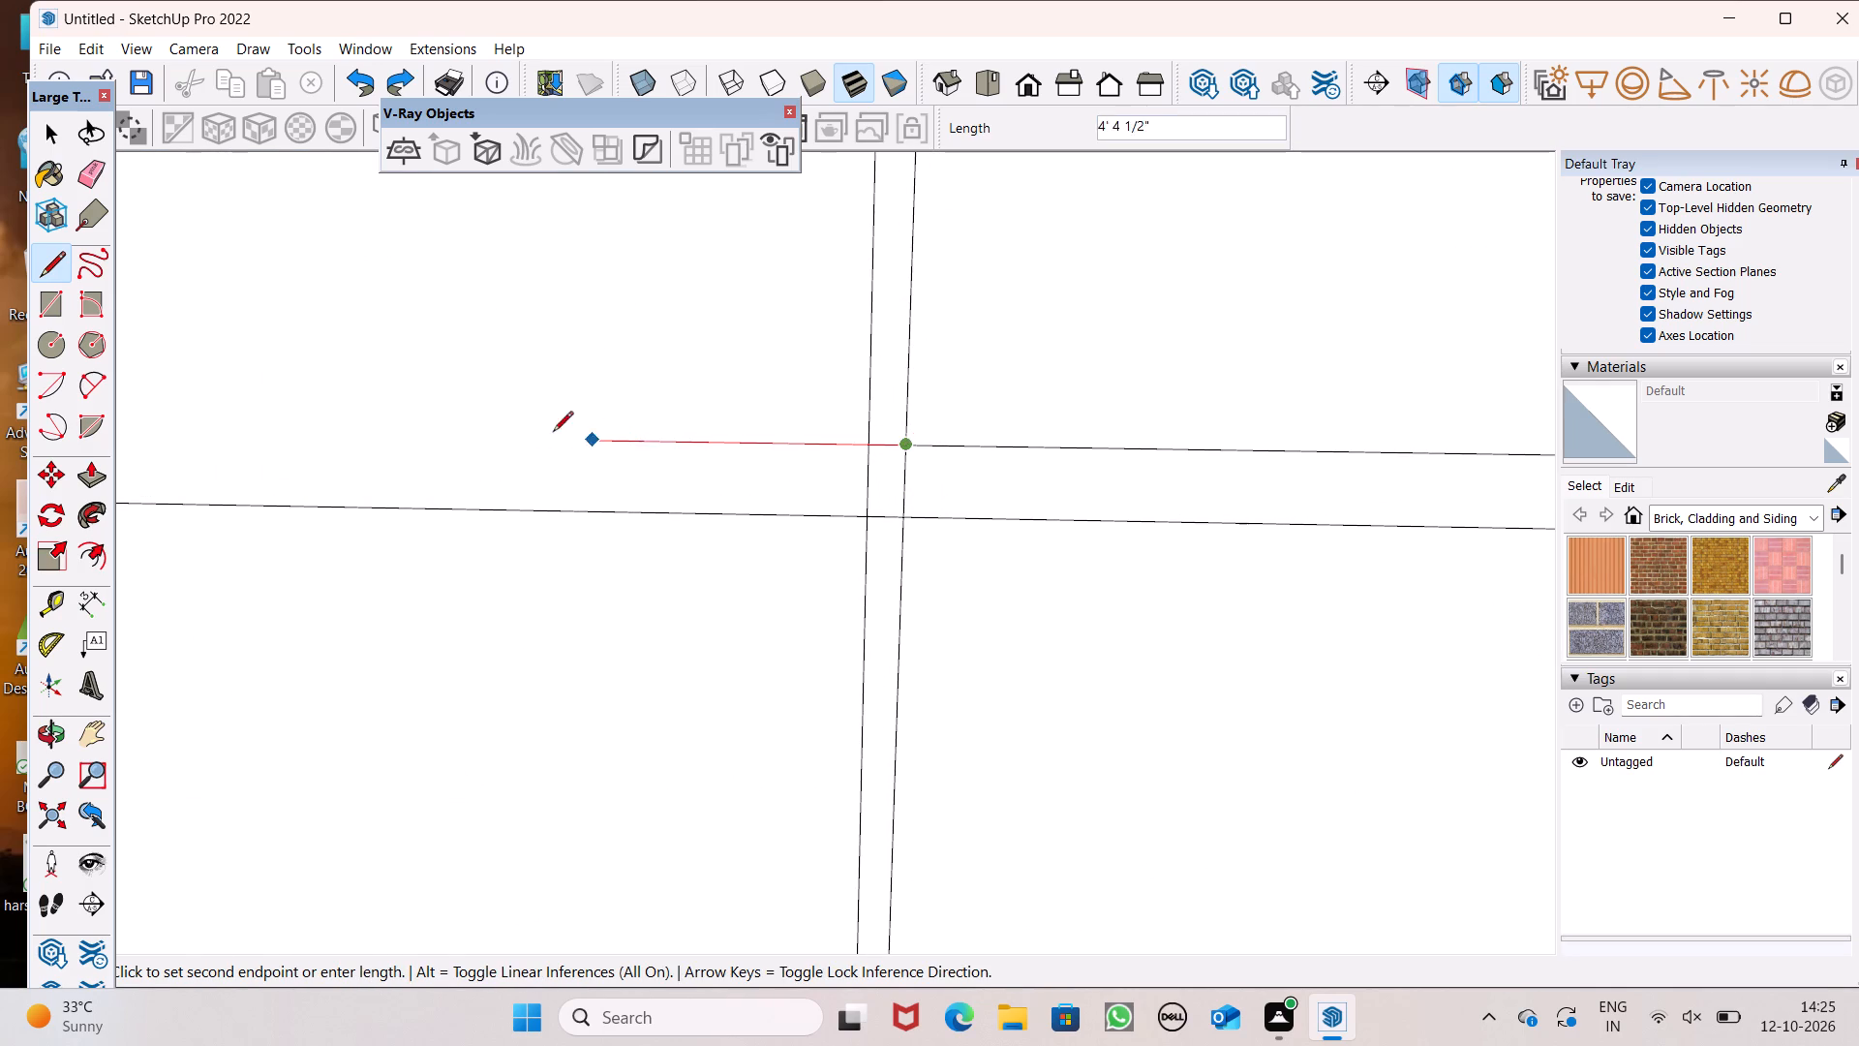
scroll(540, 433, down, 8)
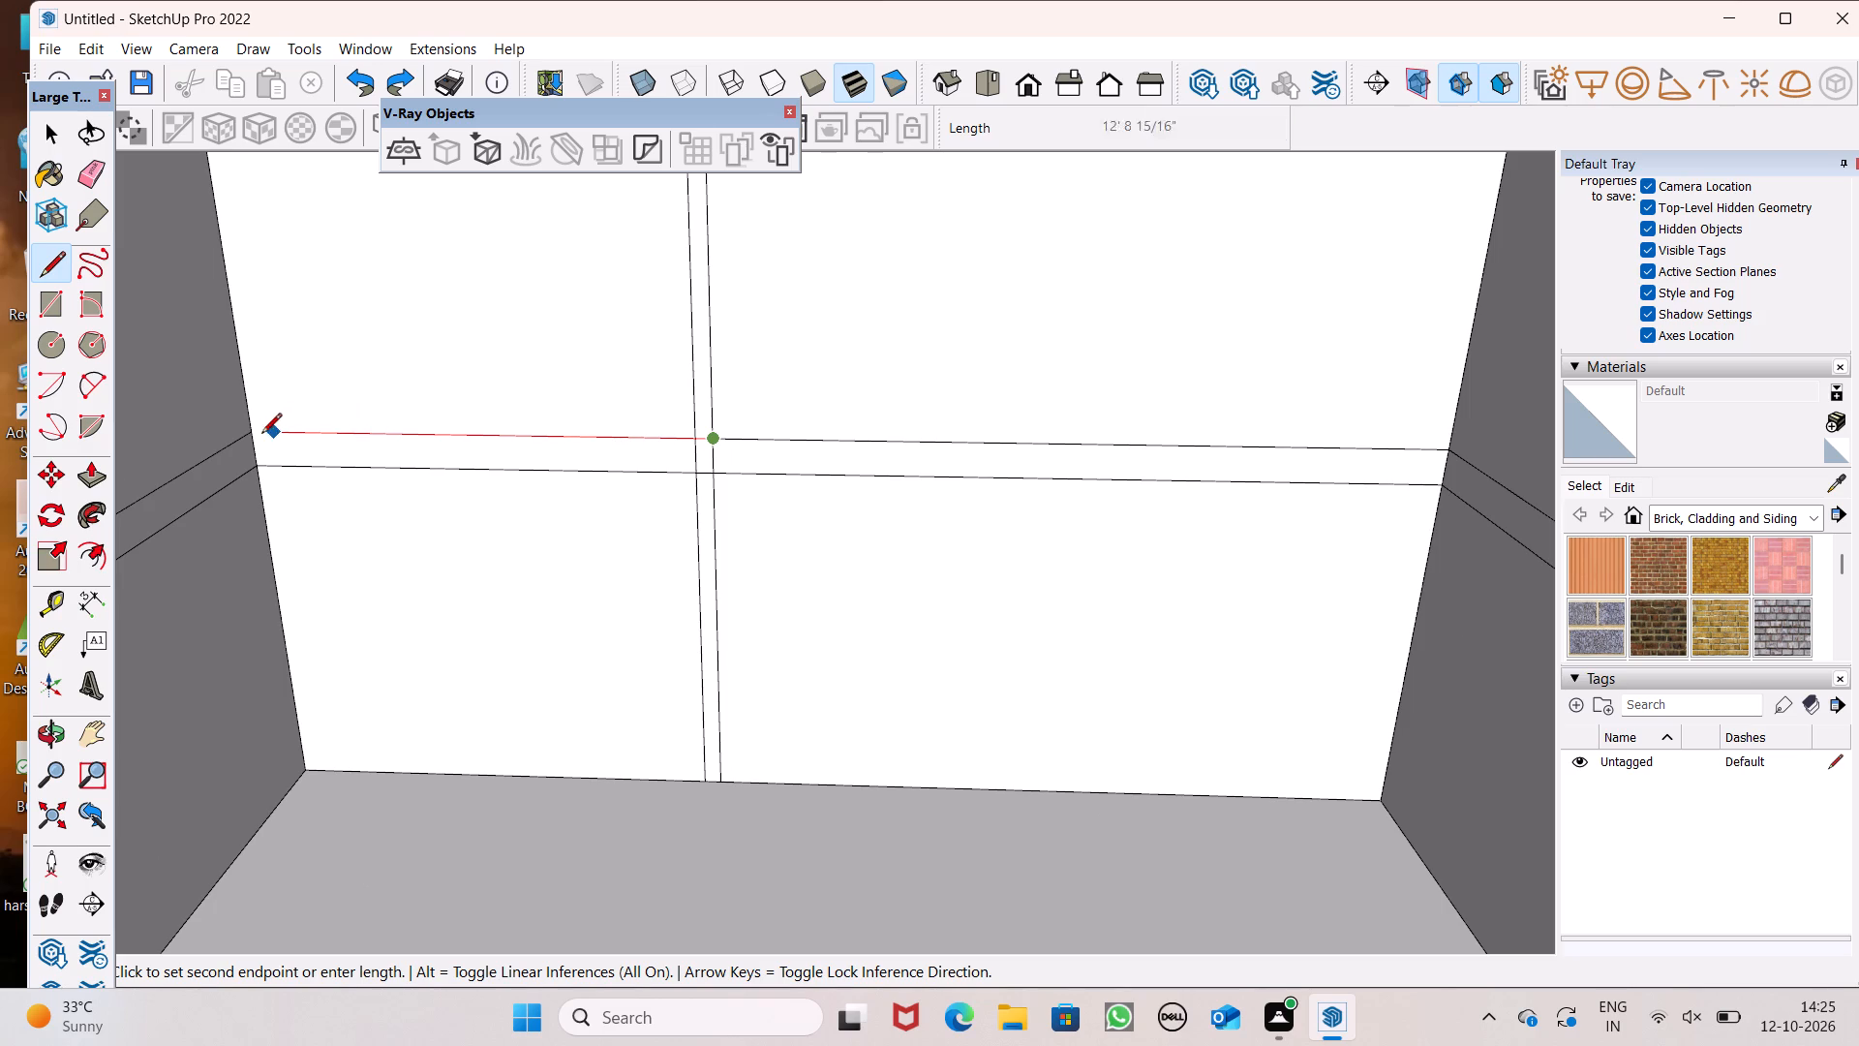
click(255, 431)
key(space)
Pull the plain wall panel above the lower band forward 14' 6 7/16".
scroll(906, 564, down, 6)
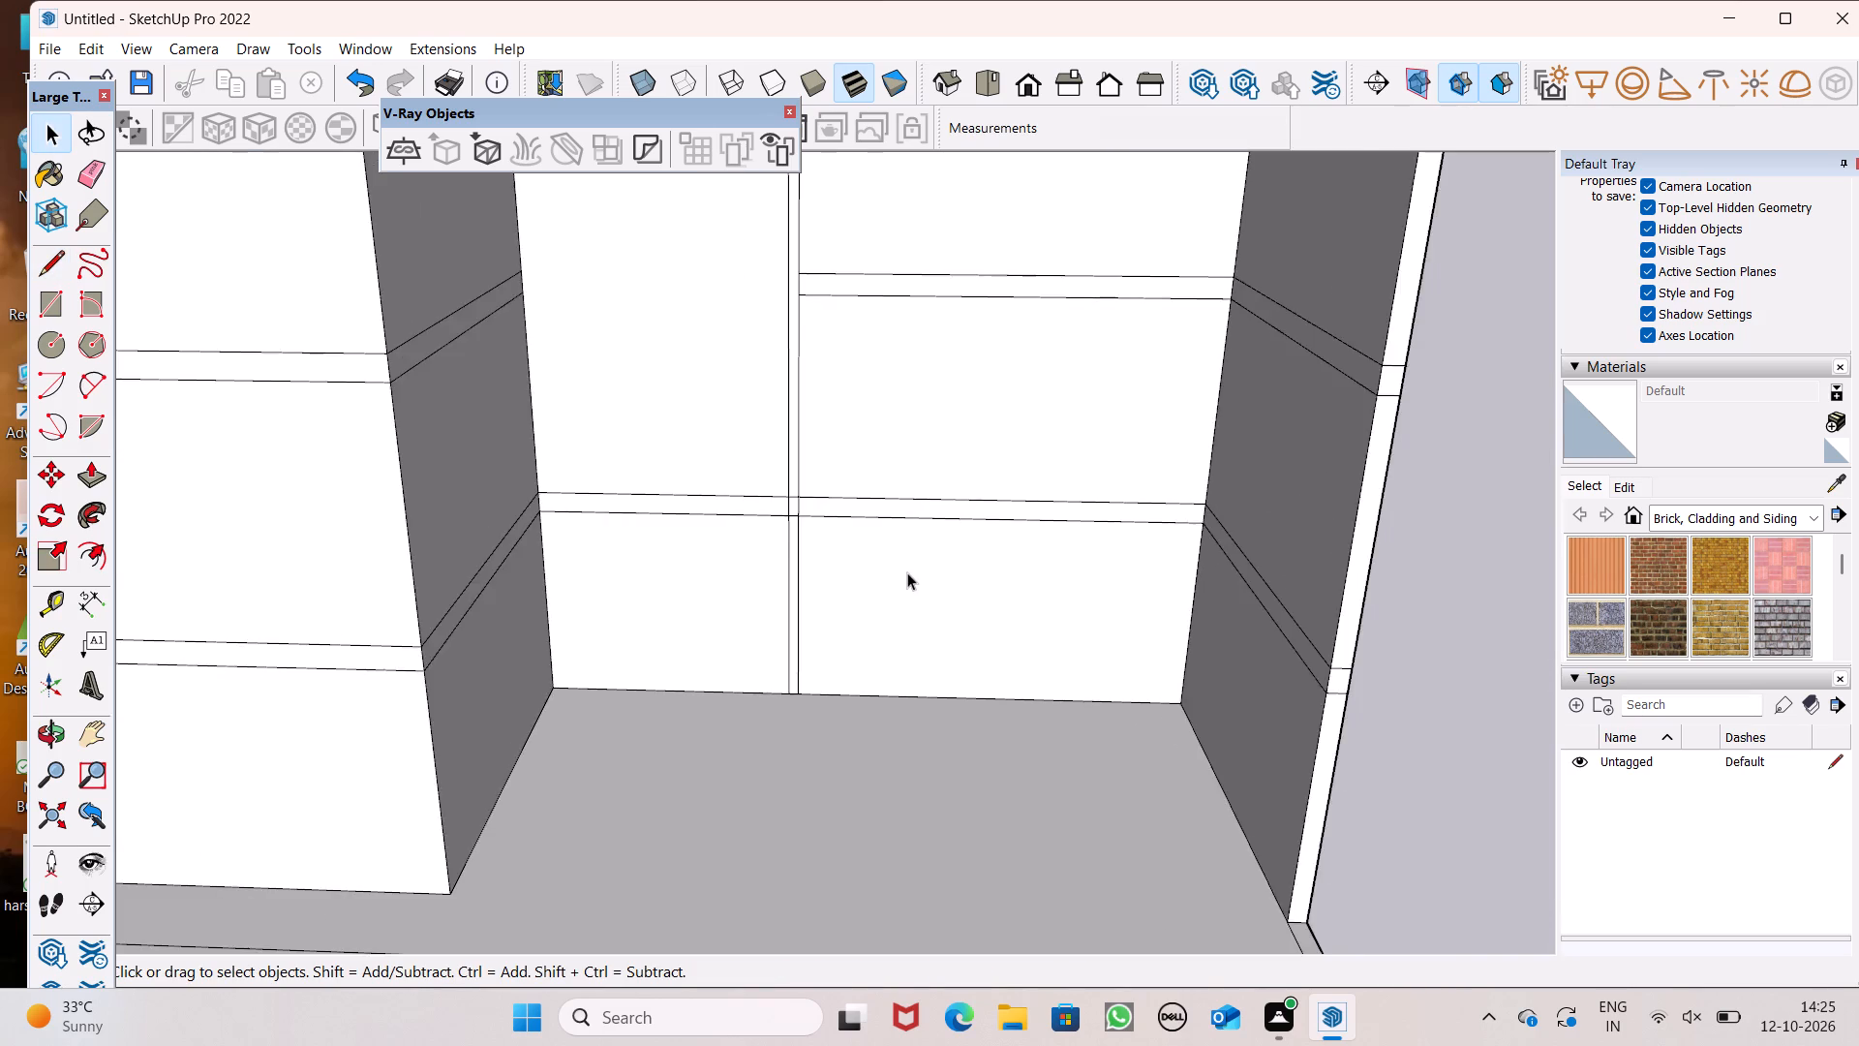
scroll(907, 581, down, 5)
middle_drag(867, 591, 322, 980)
middle_drag(954, 437, 1460, 232)
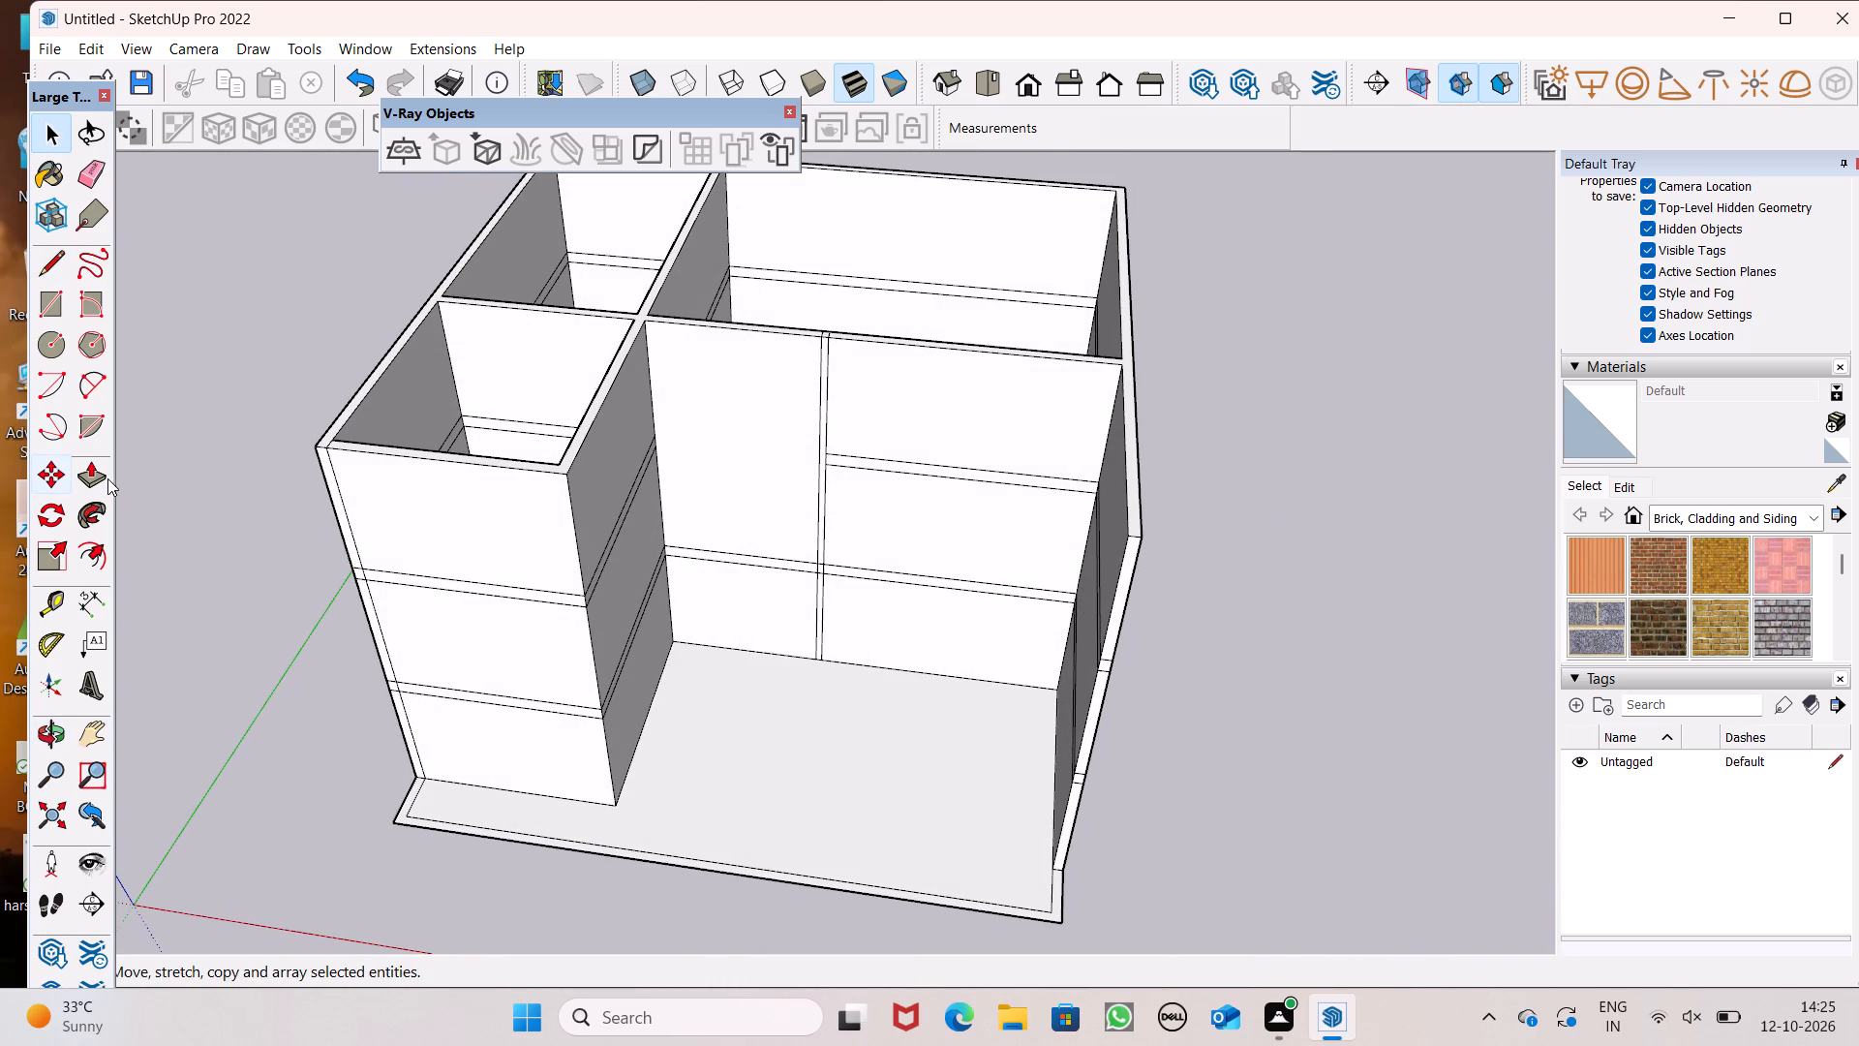
click(99, 478)
drag(711, 477, 638, 554)
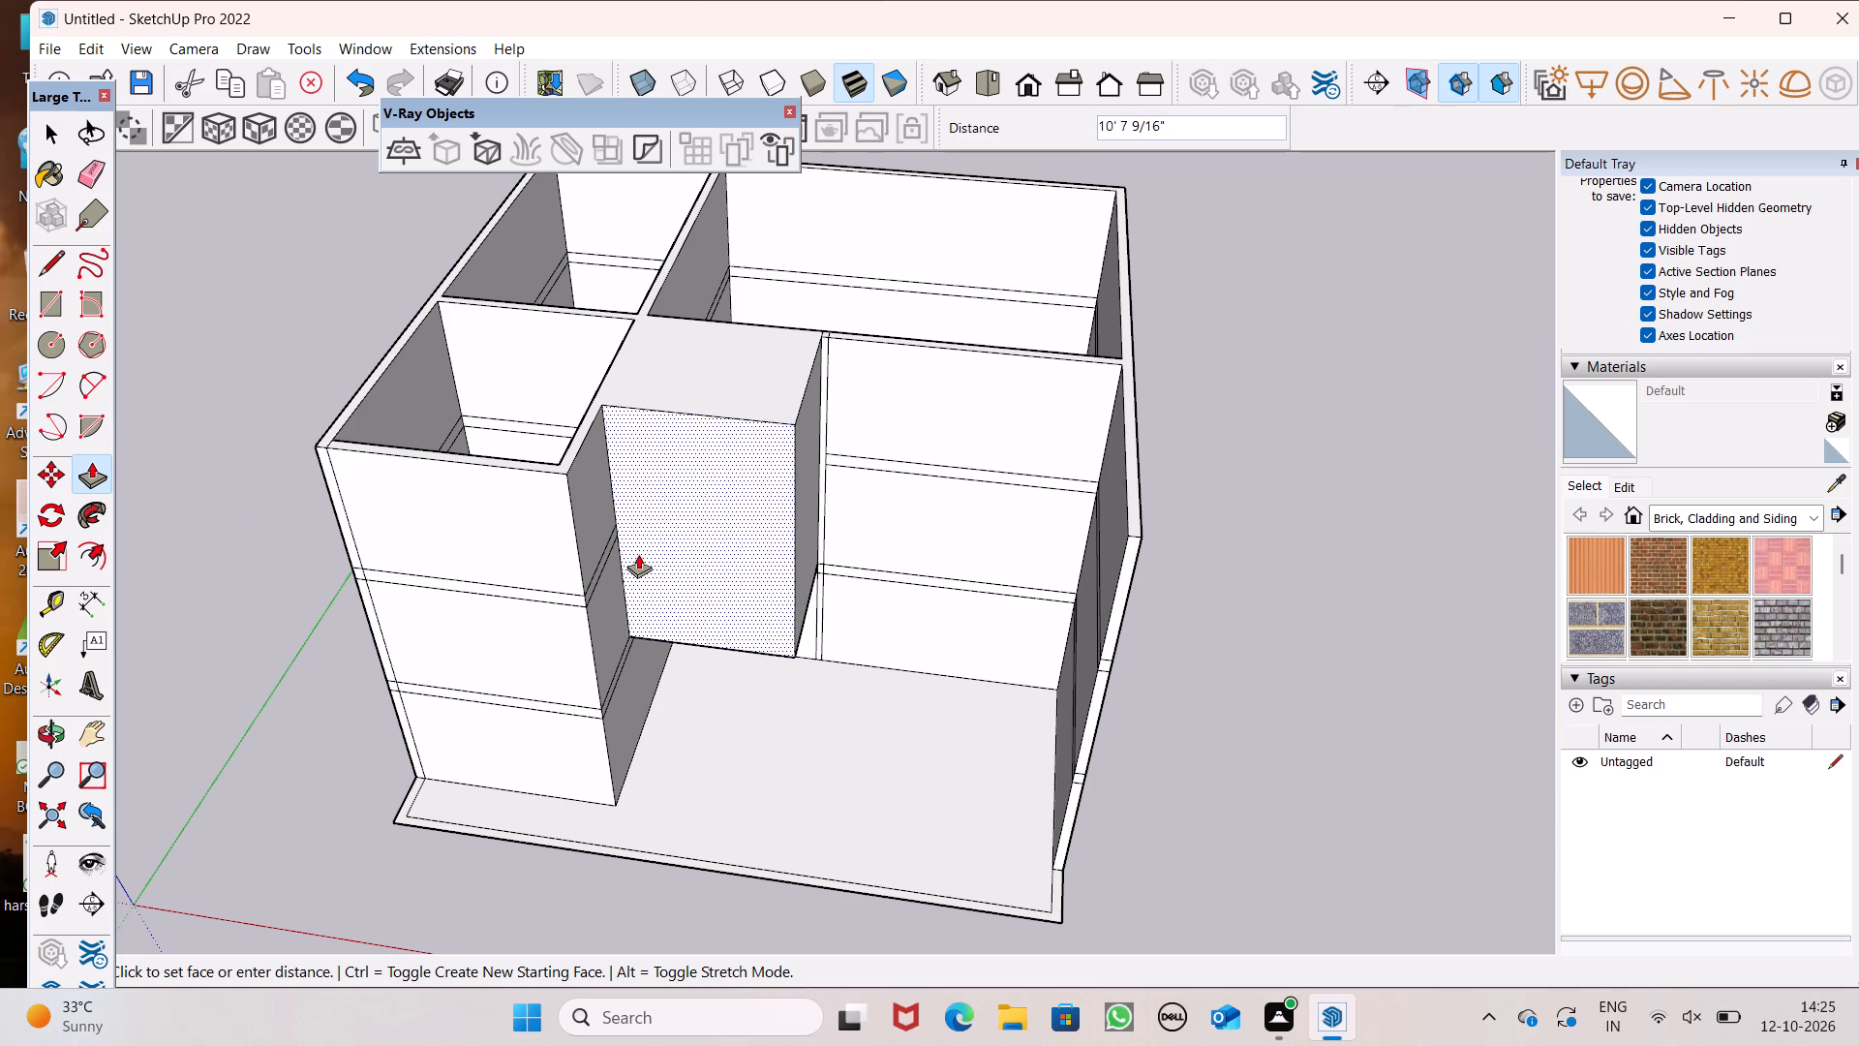
drag(638, 554, 616, 586)
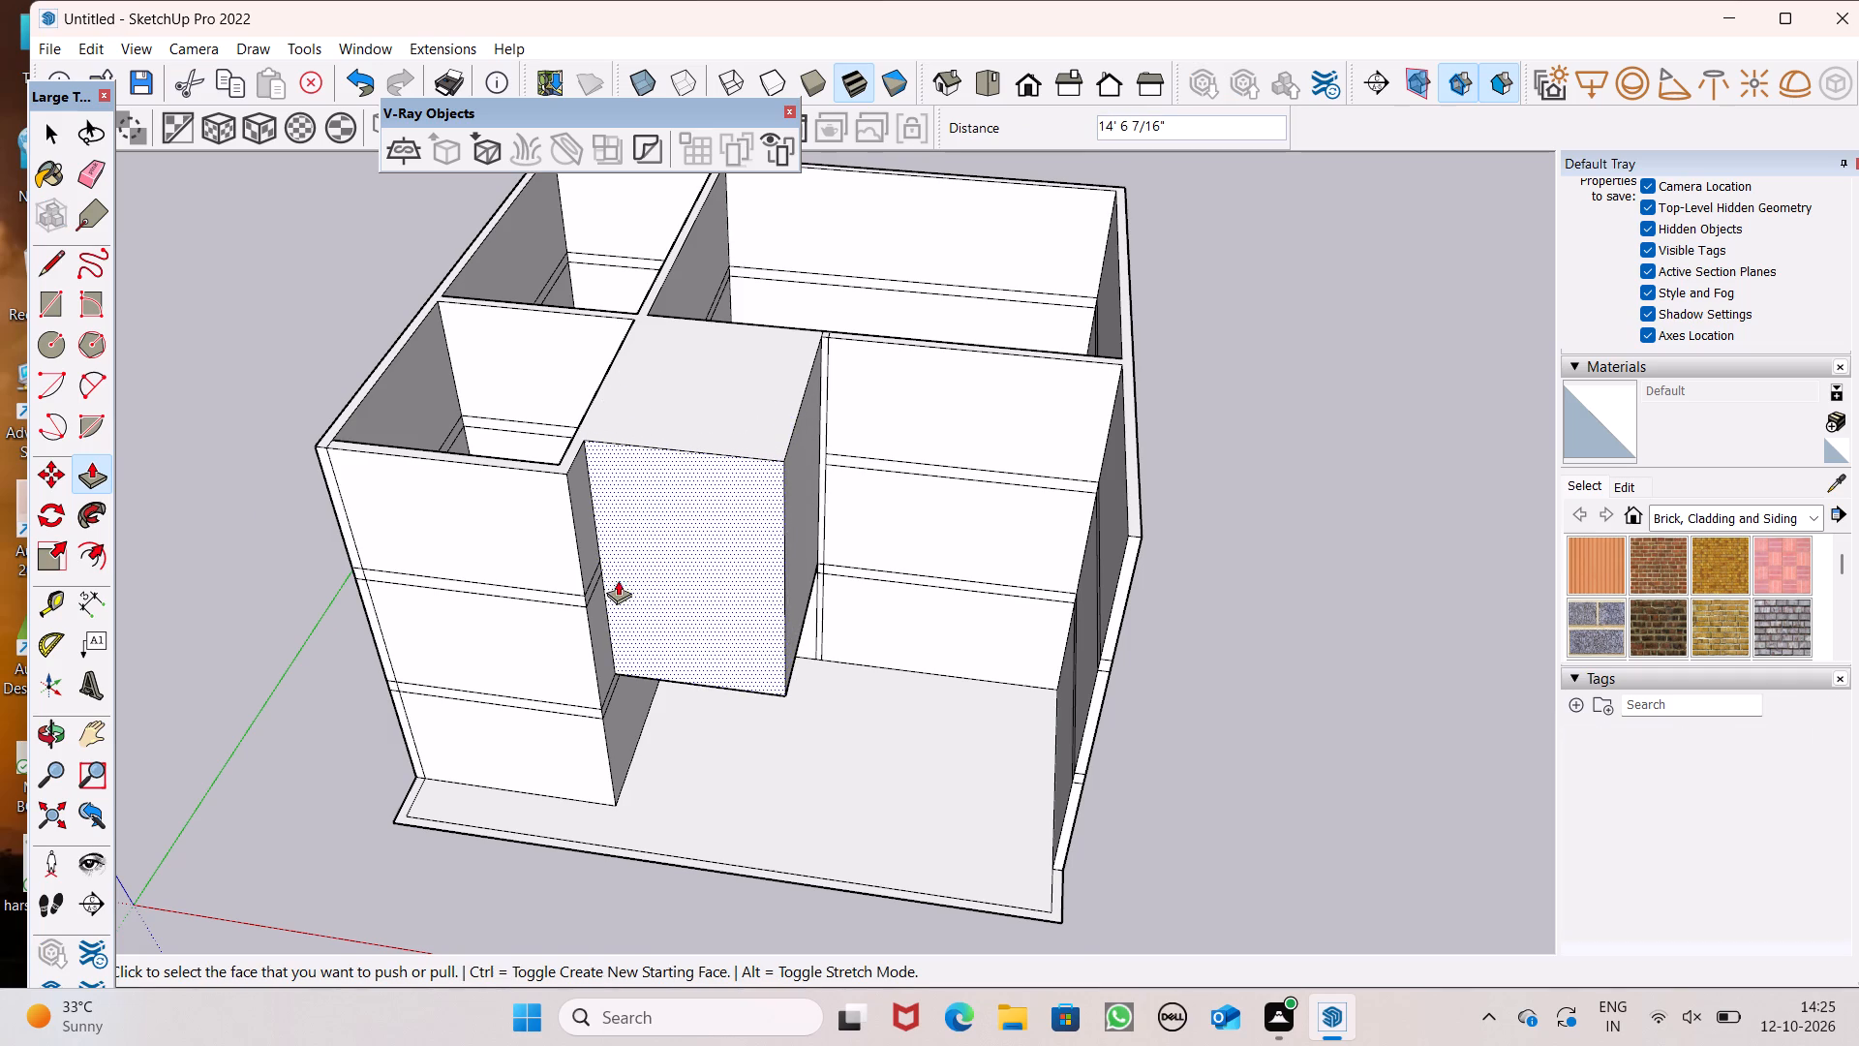
Pull the narrow vertical strip beside the bay forward 14' 6 7/16", flush with the bay's front face.
scroll(862, 493, up, 7)
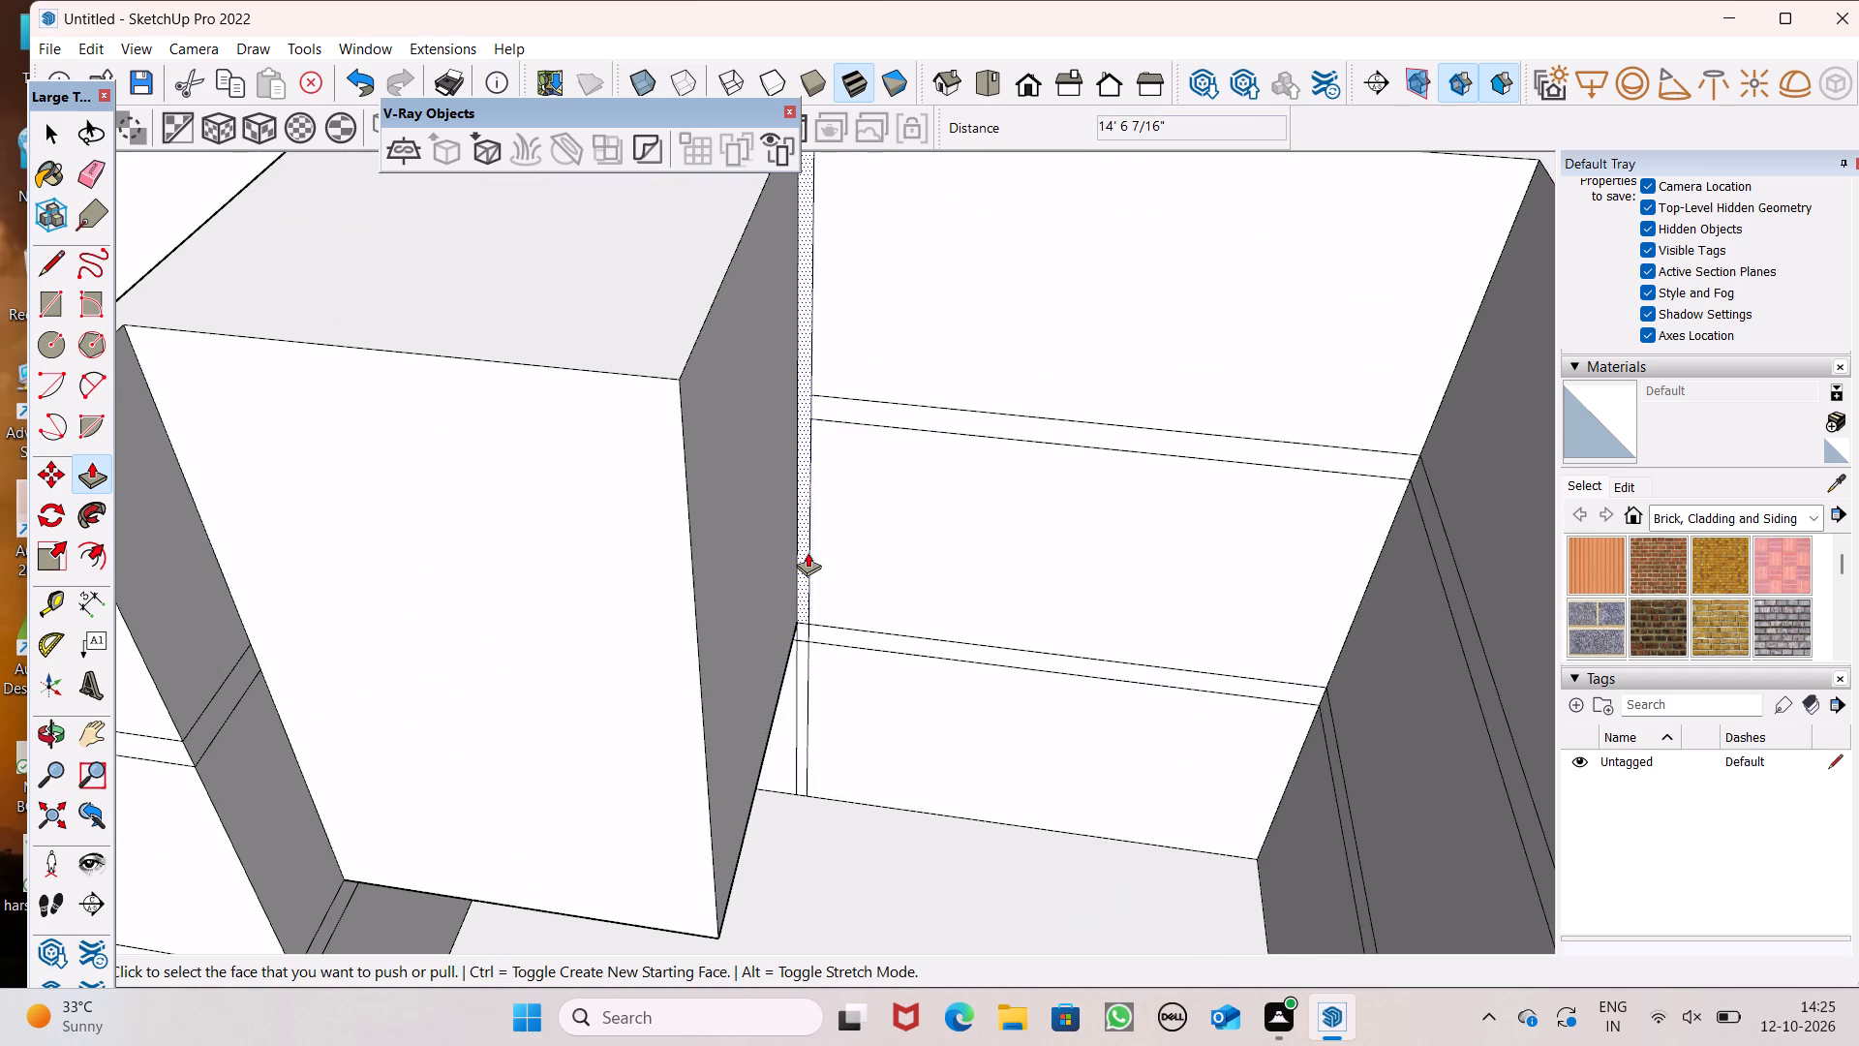
drag(802, 556, 660, 677)
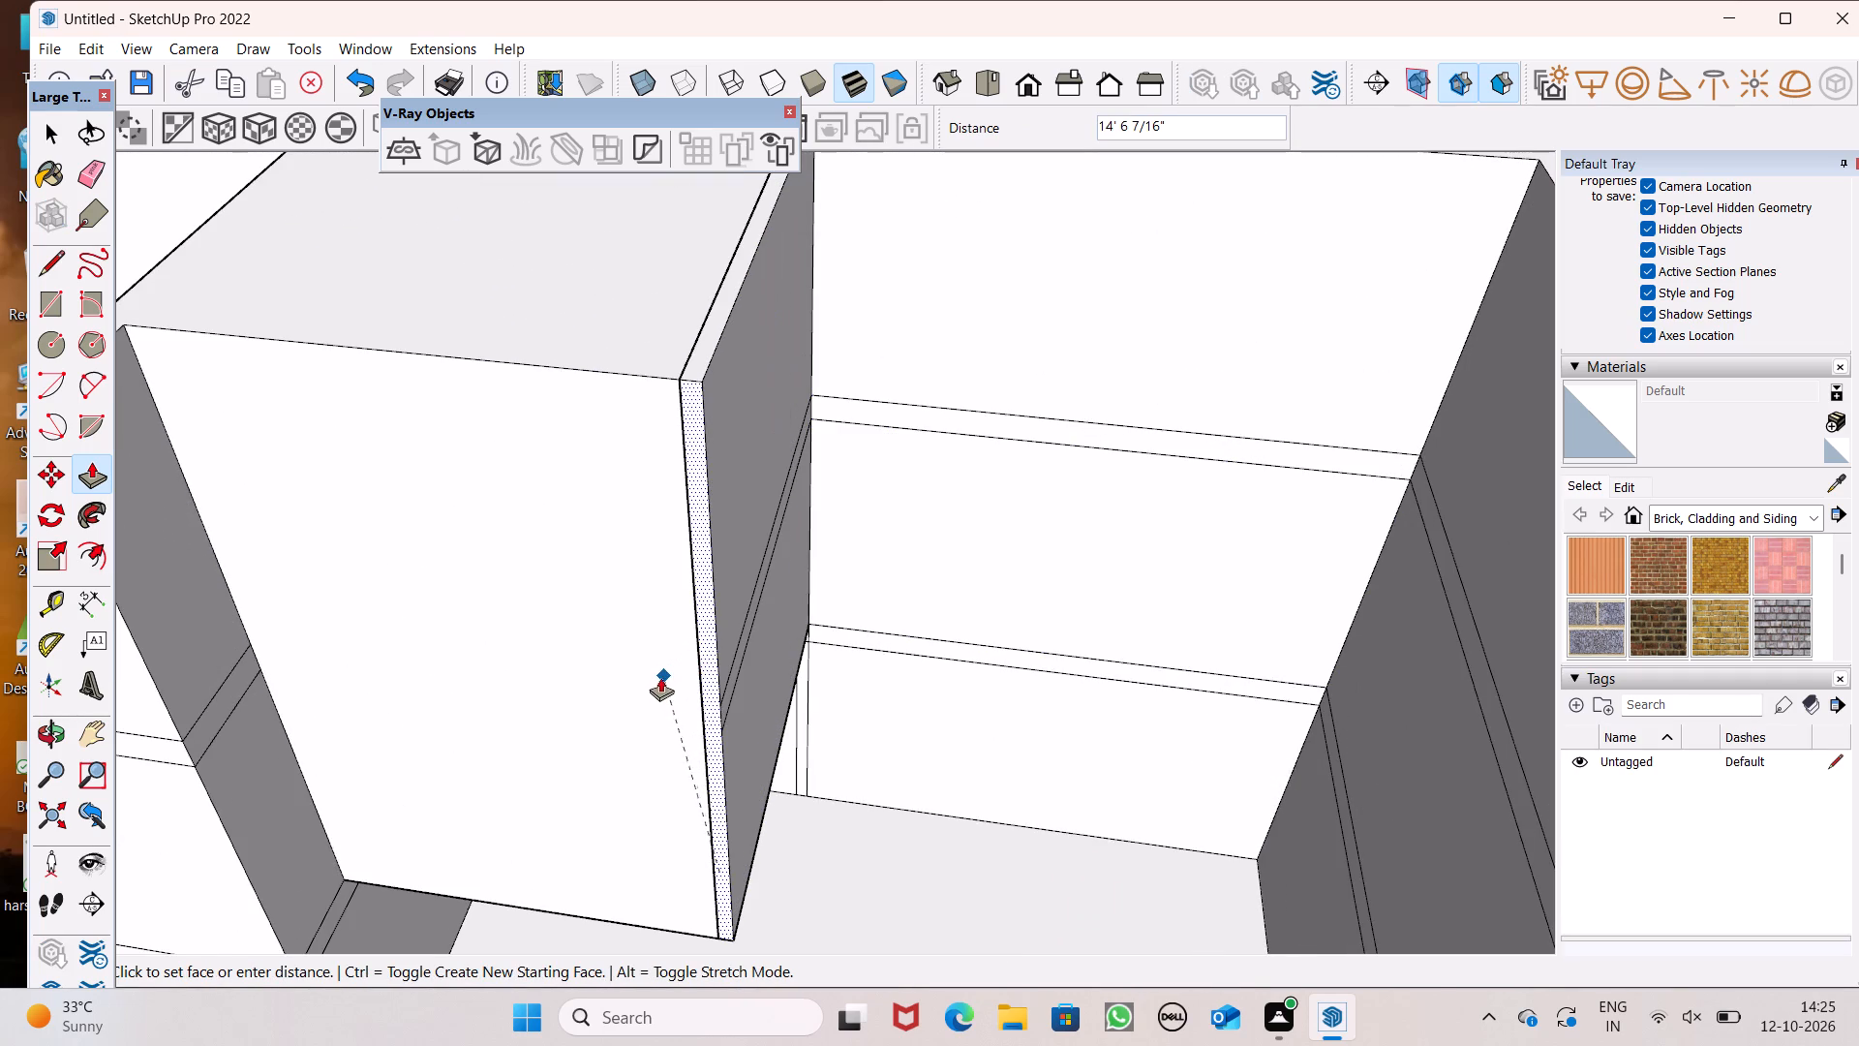
drag(660, 677, 655, 681)
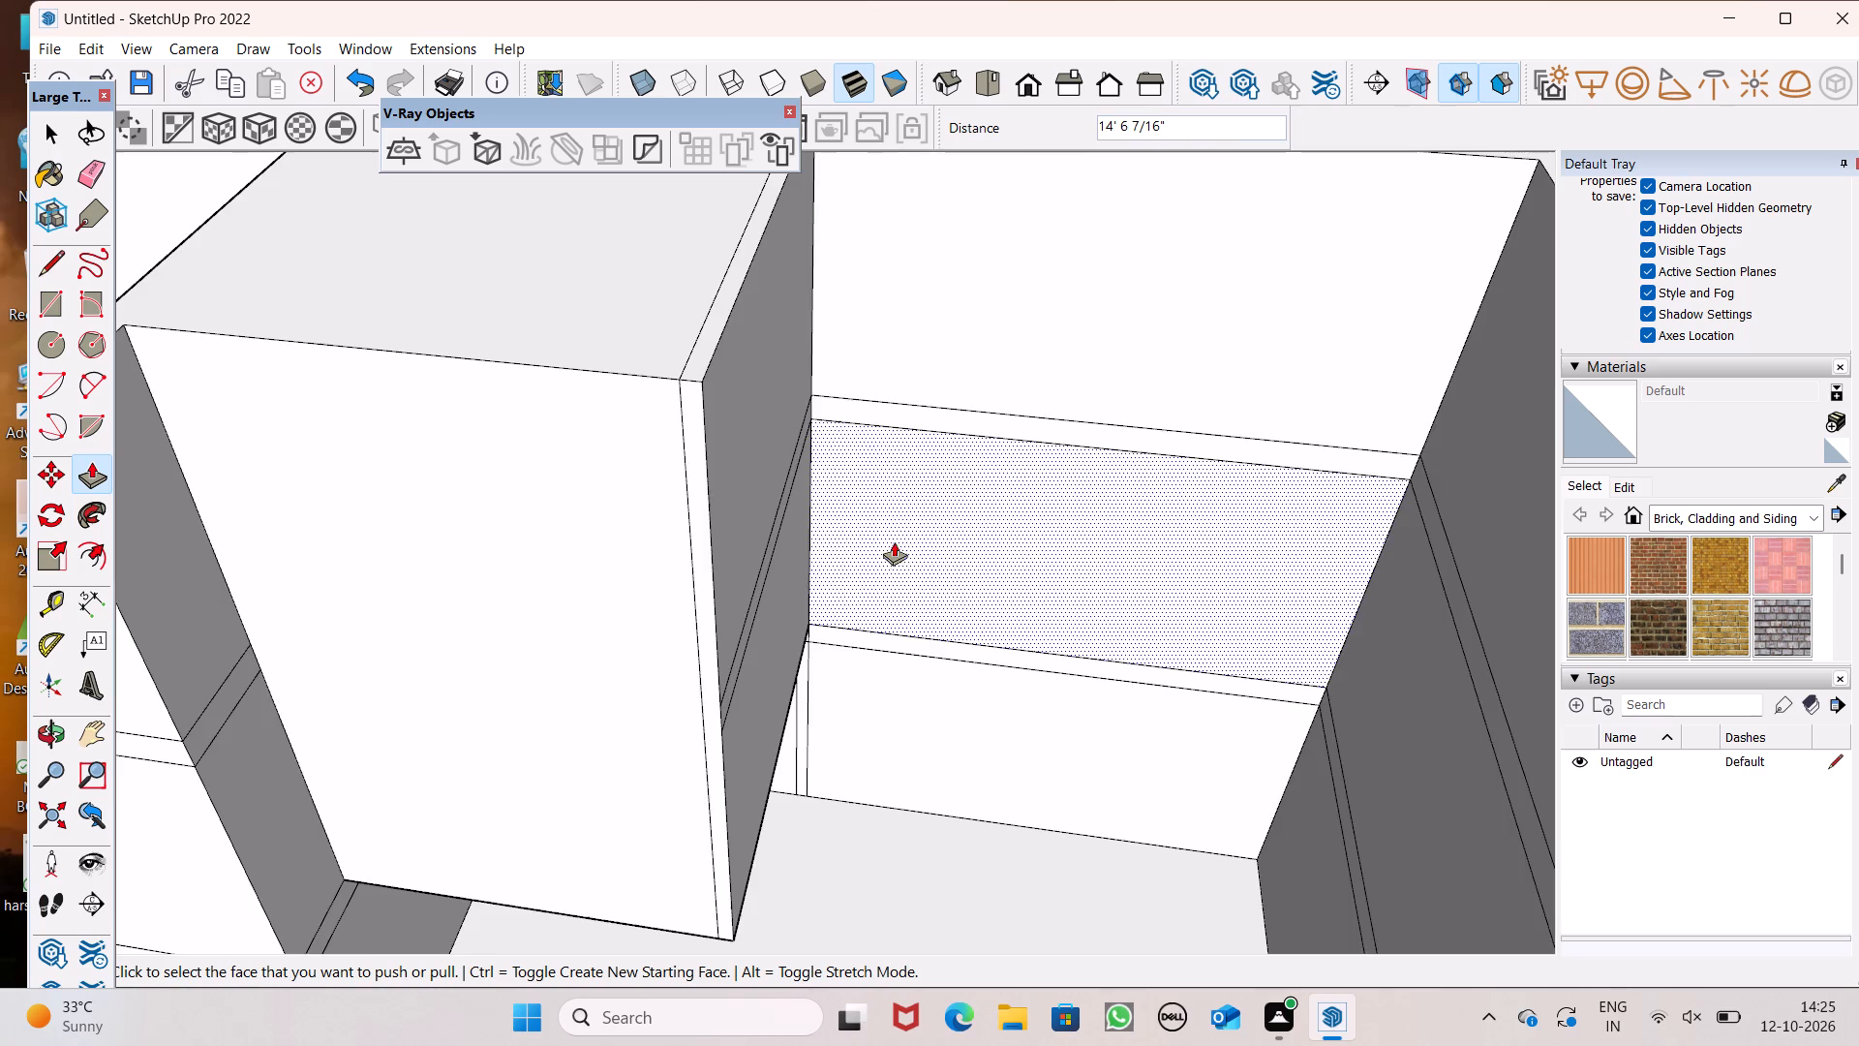
Pull the bay's main front face a further 1' 1 5/16" forward.
scroll(905, 532, down, 8)
middle_drag(1041, 581, 785, 668)
scroll(640, 642, up, 4)
drag(646, 636, 642, 651)
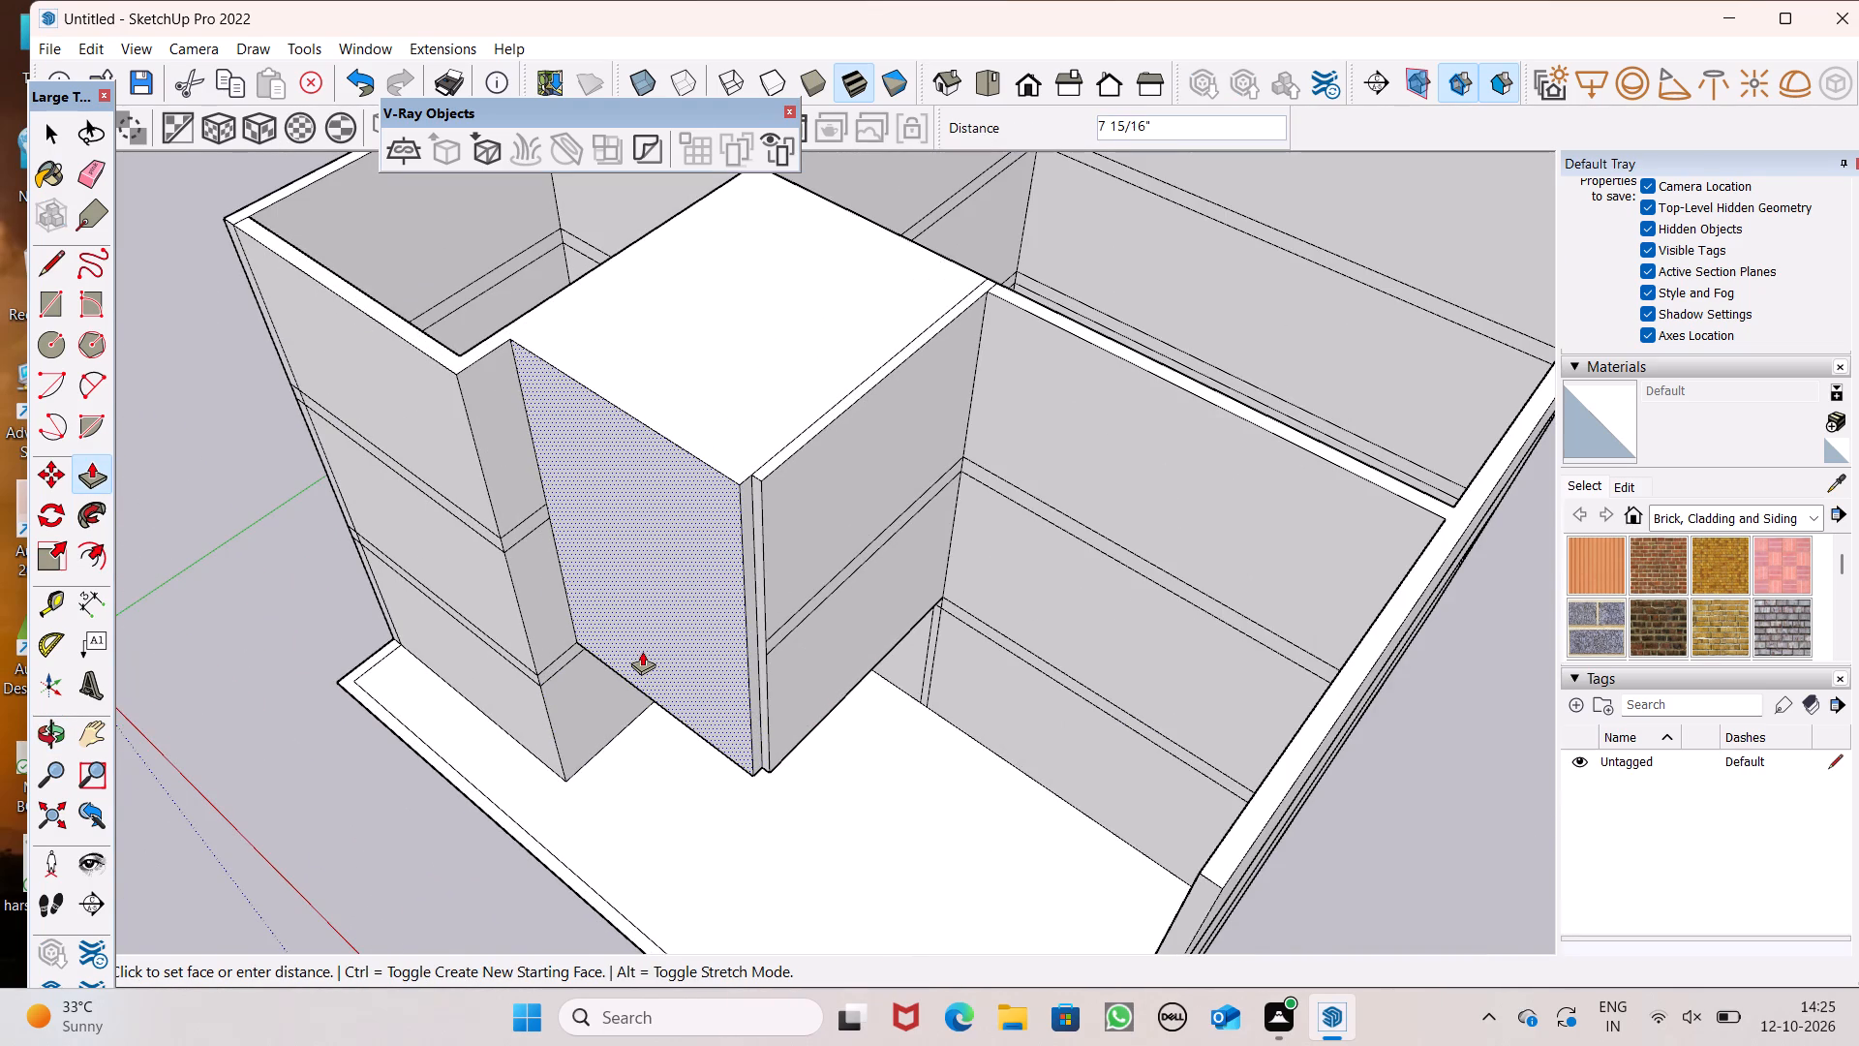
drag(642, 651, 634, 659)
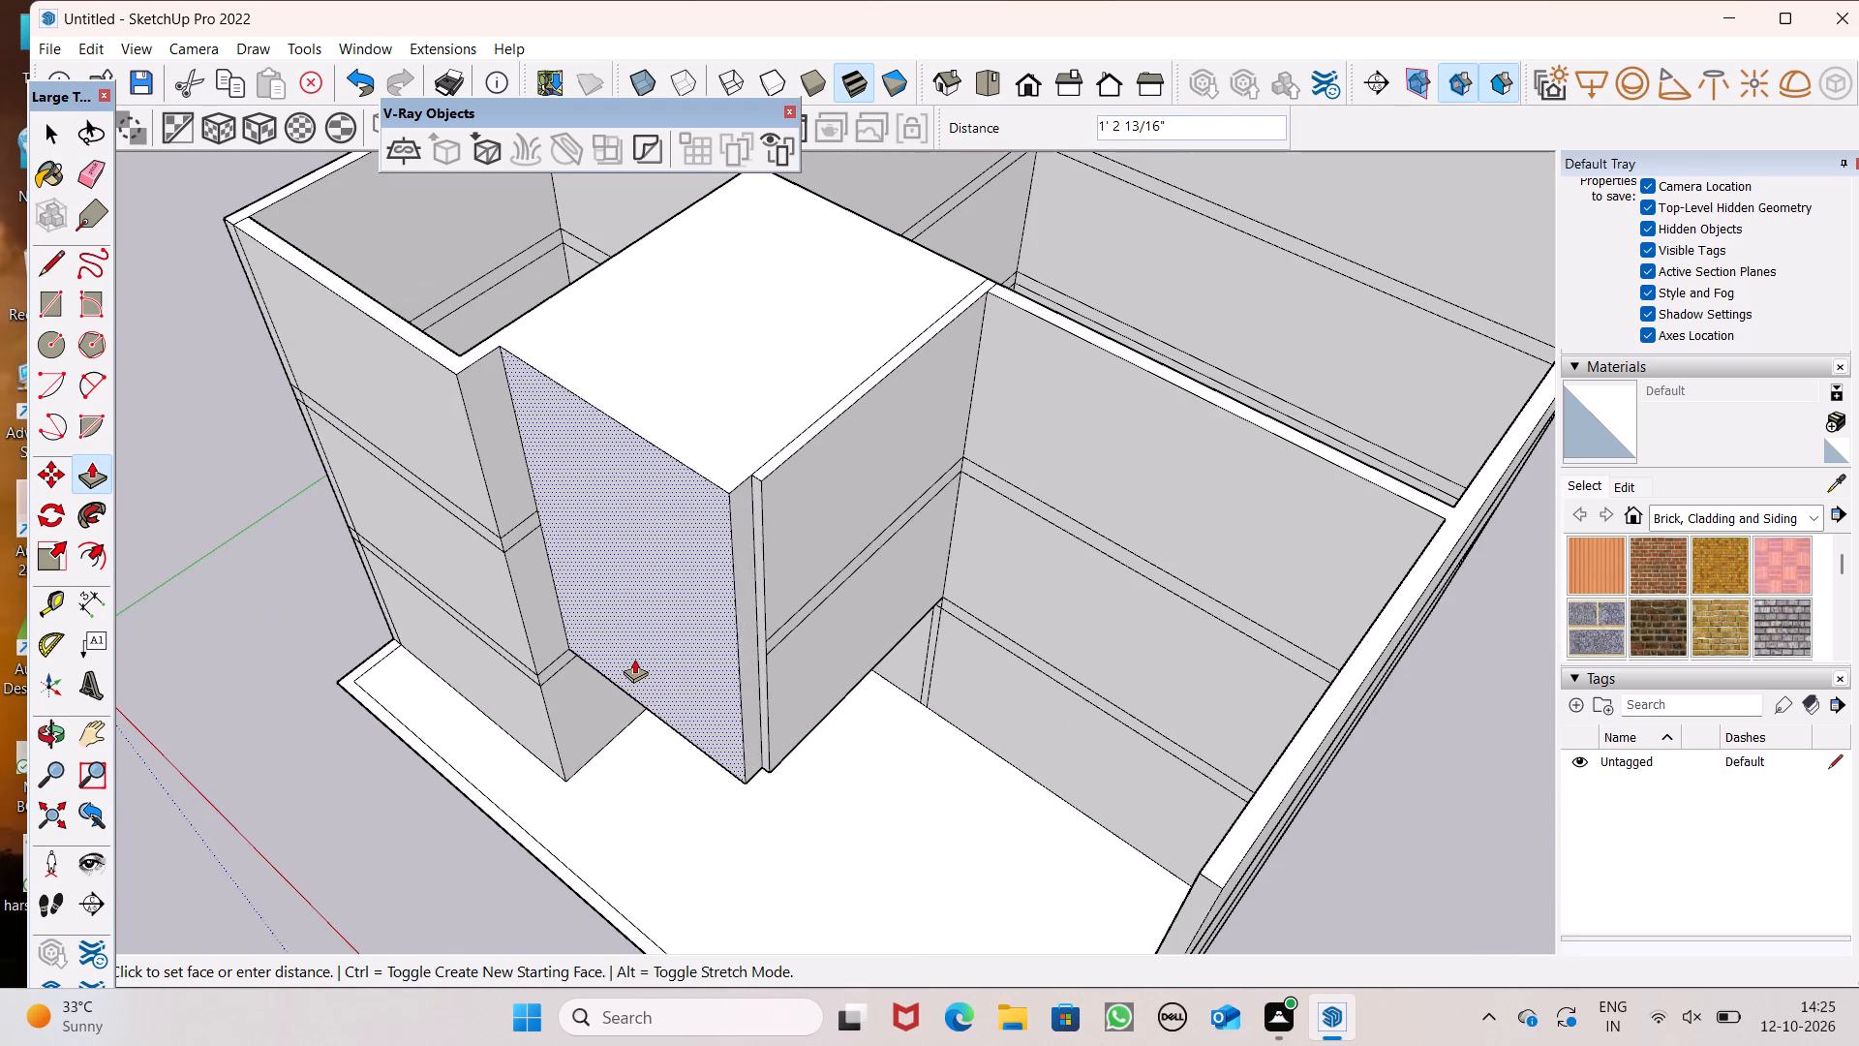
drag(634, 659, 640, 661)
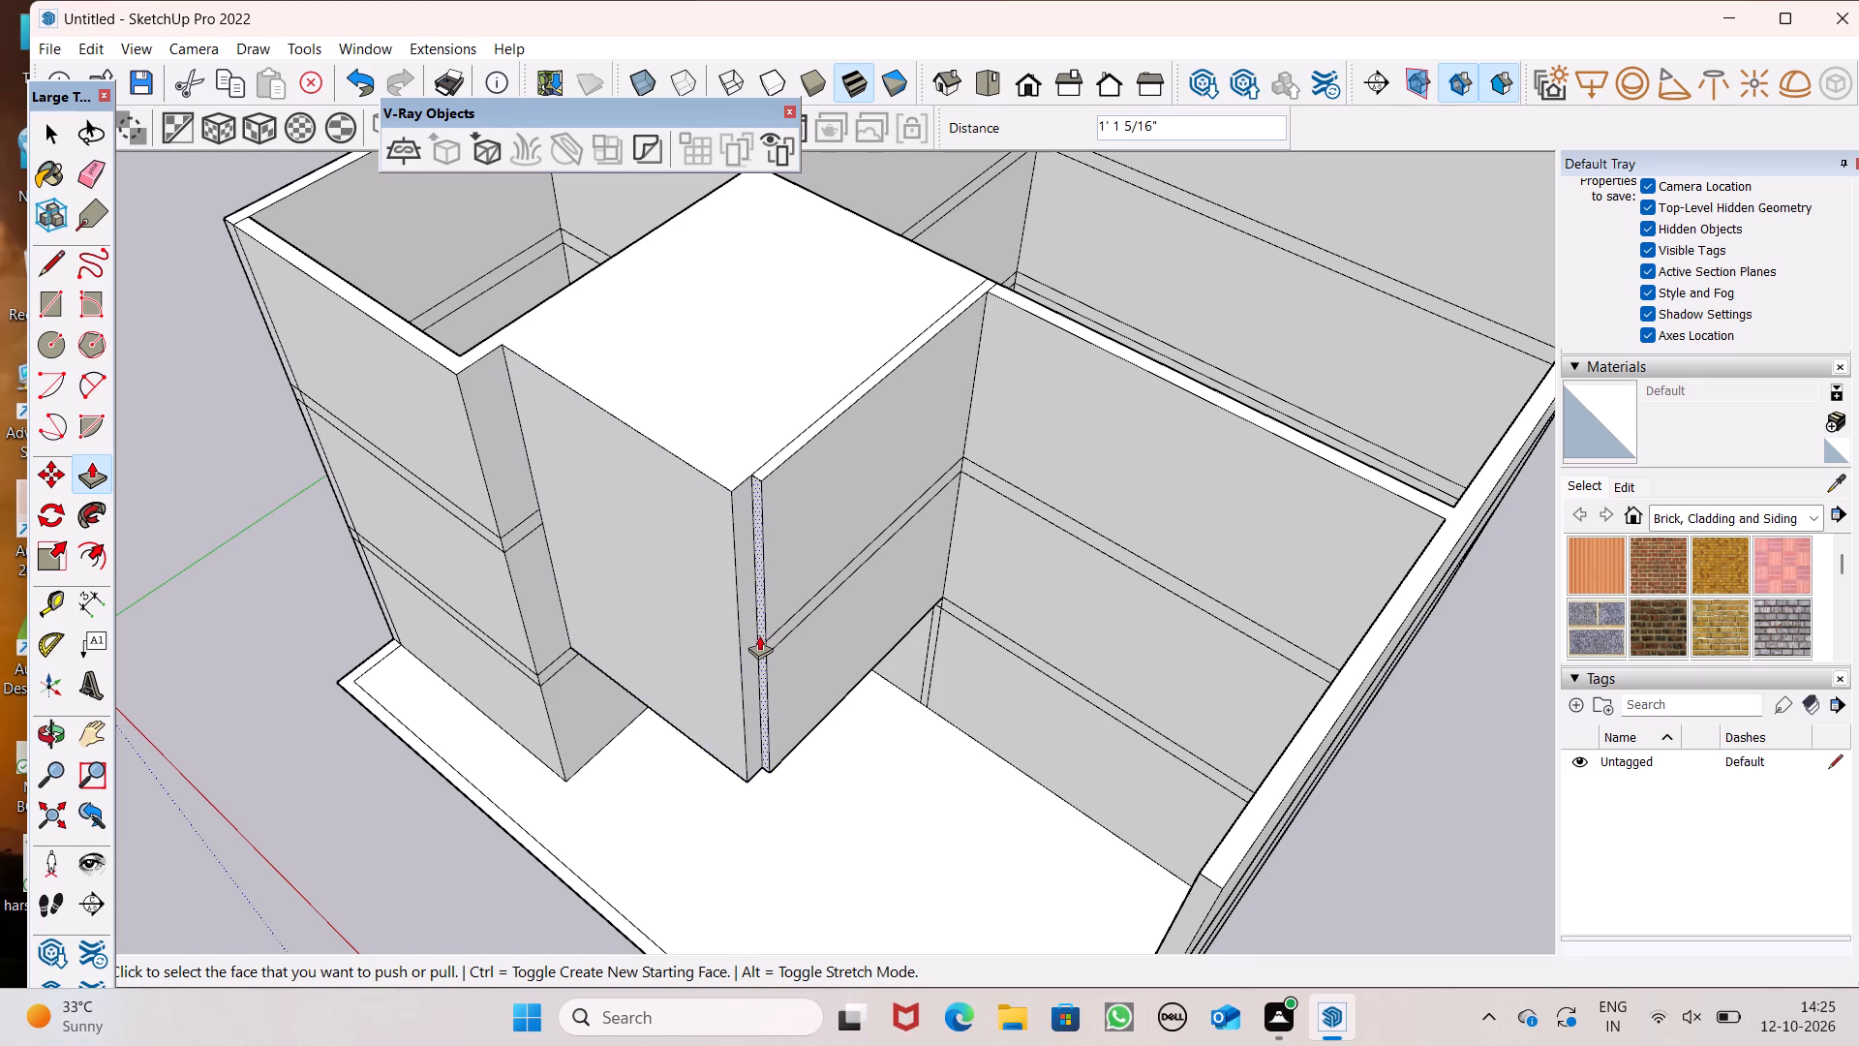
Pull the bay's narrow side strip forward 1' 1 5/16", flush with its main front face.
drag(758, 635, 720, 657)
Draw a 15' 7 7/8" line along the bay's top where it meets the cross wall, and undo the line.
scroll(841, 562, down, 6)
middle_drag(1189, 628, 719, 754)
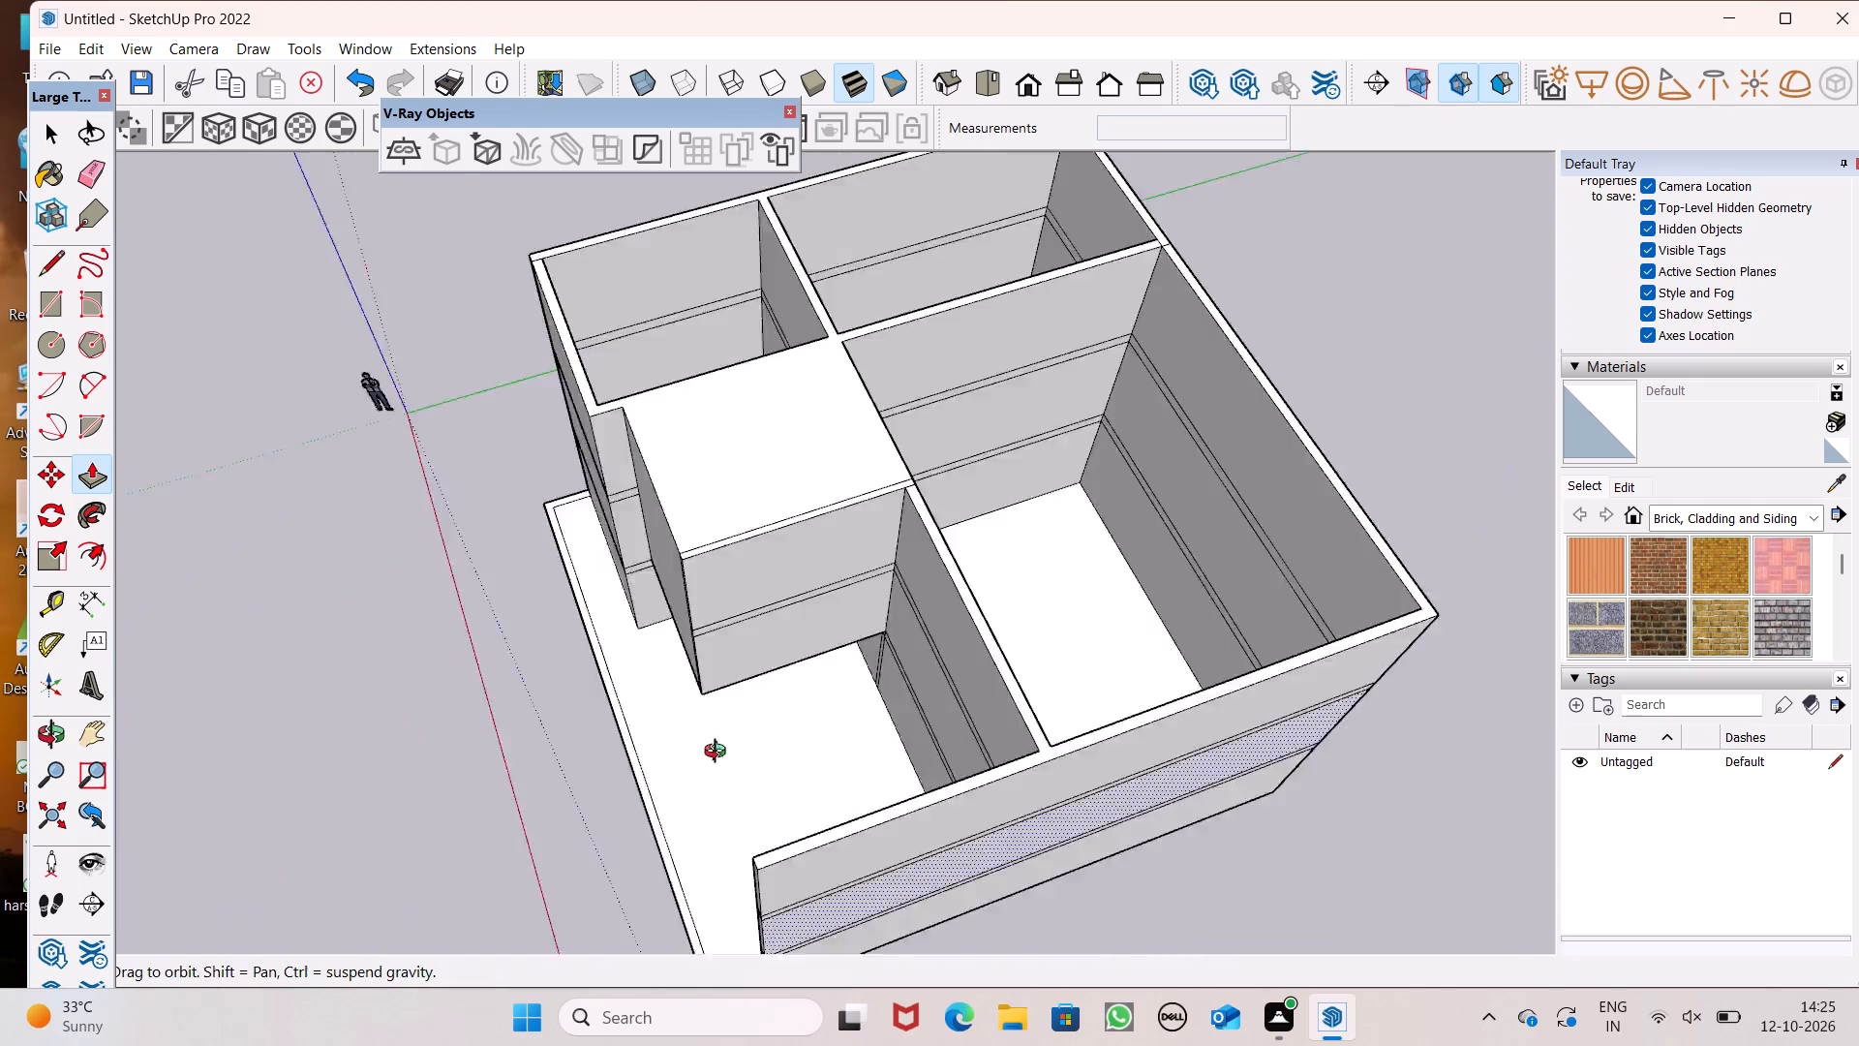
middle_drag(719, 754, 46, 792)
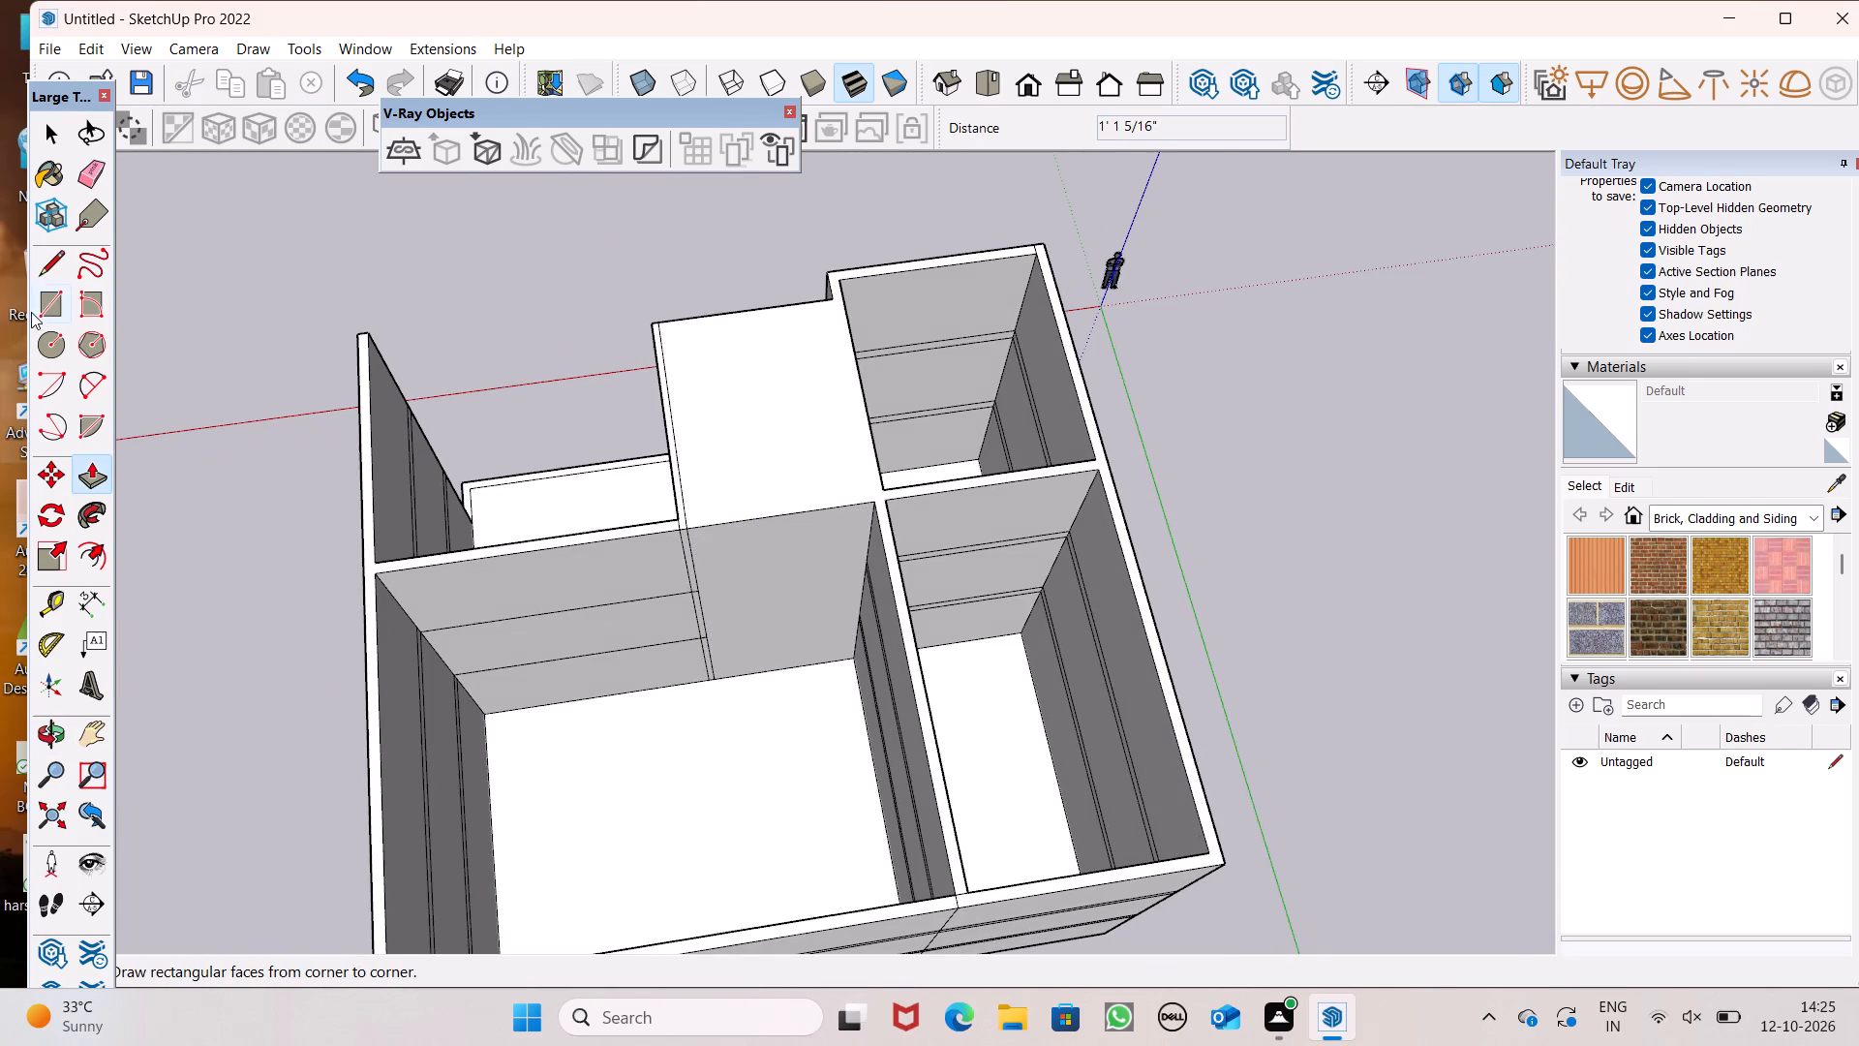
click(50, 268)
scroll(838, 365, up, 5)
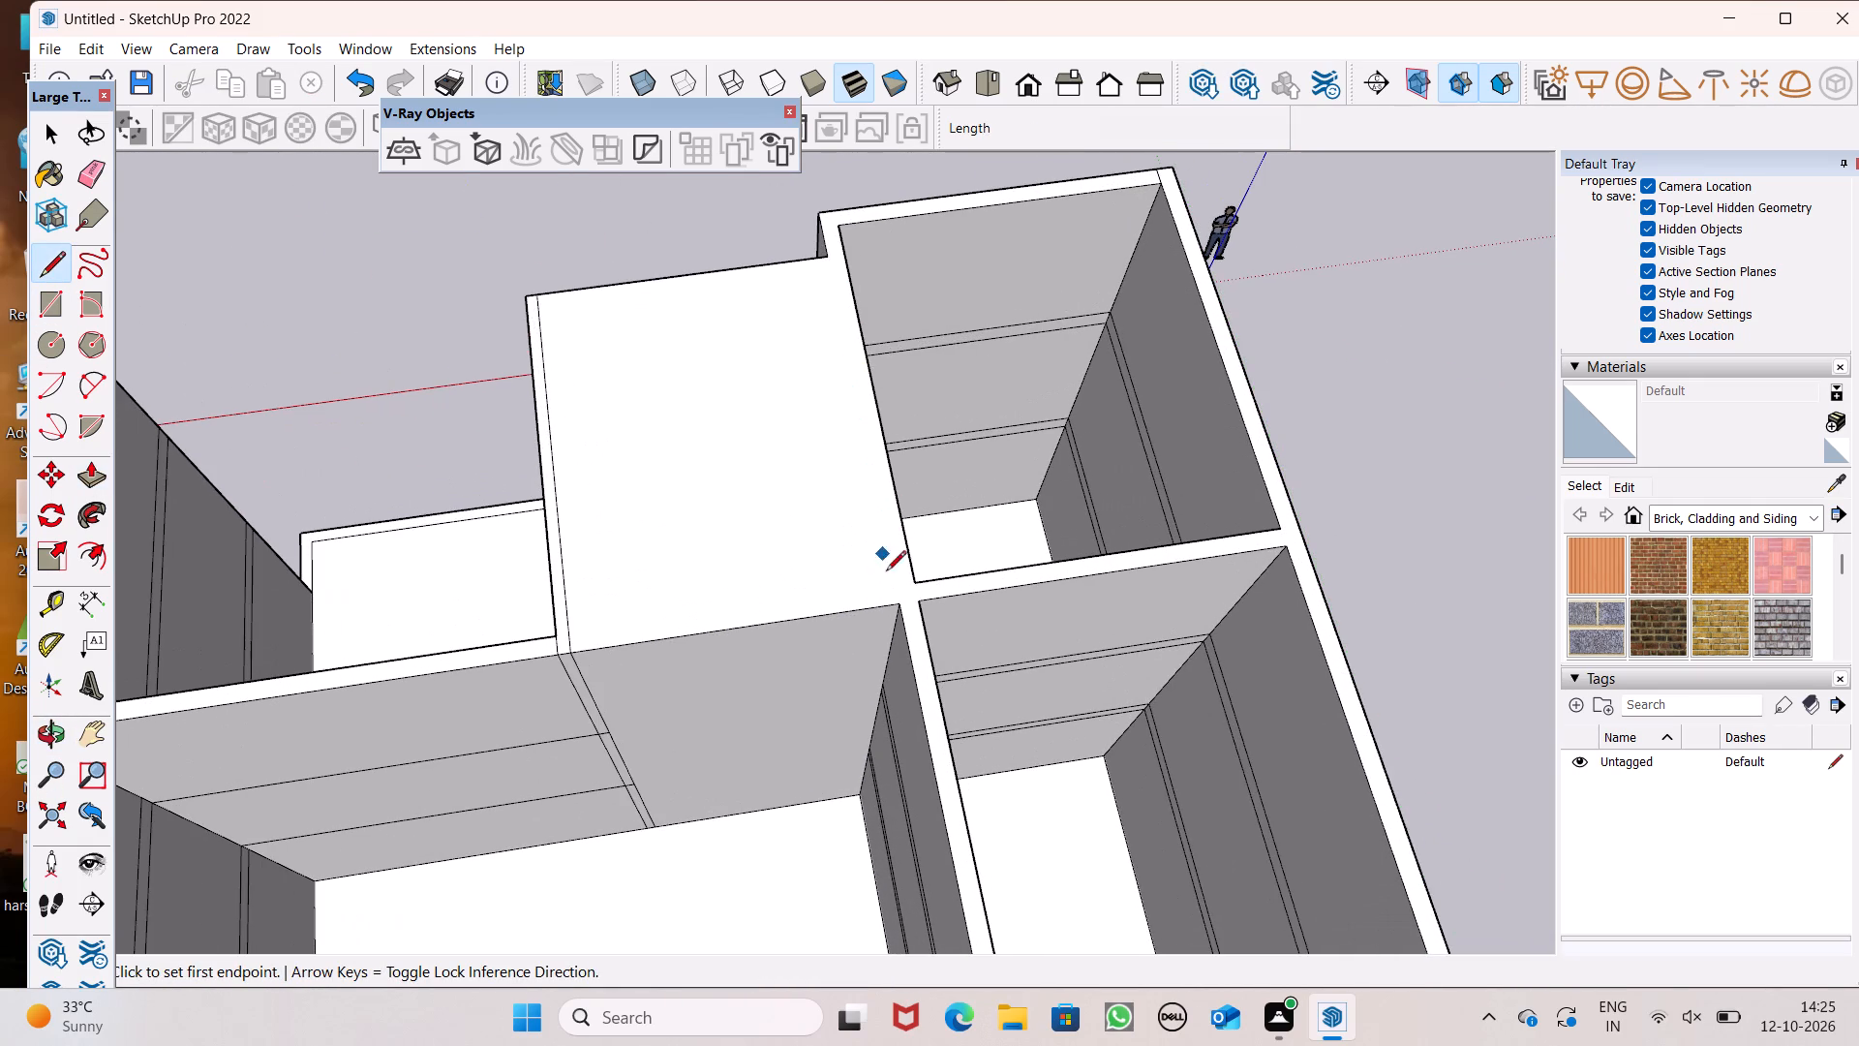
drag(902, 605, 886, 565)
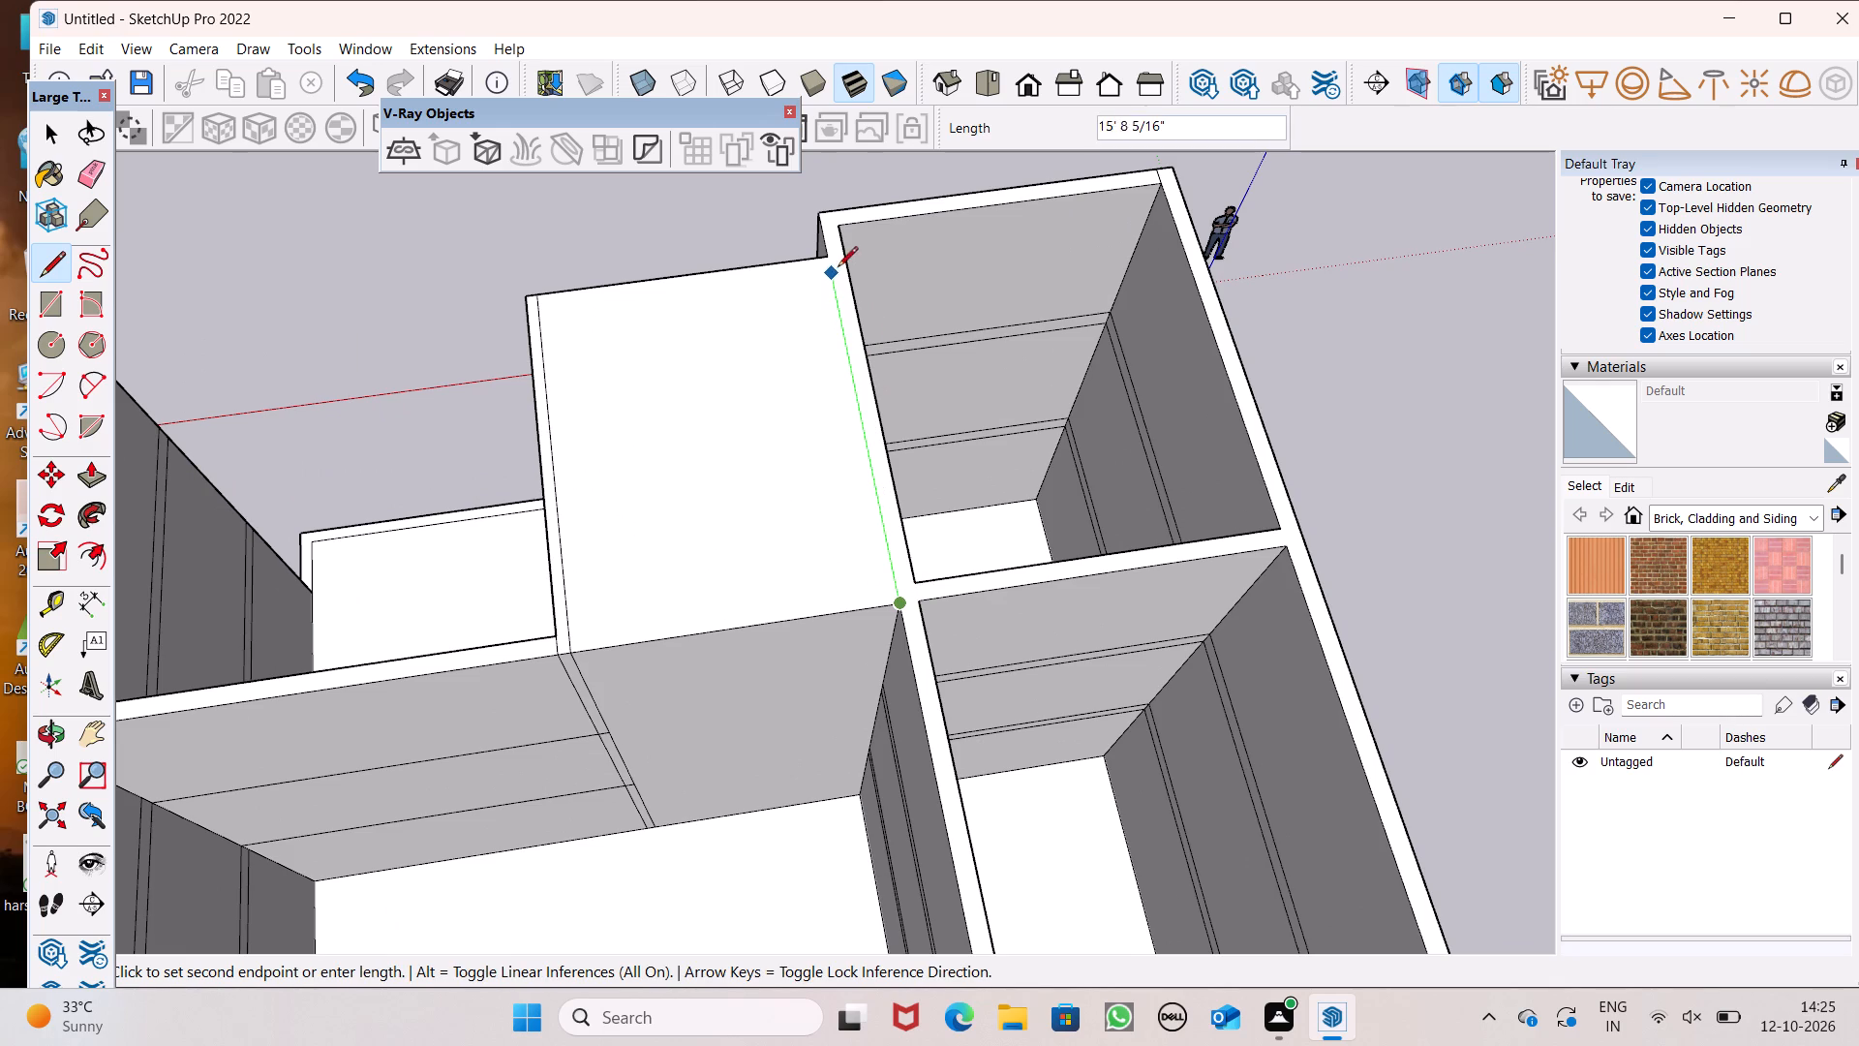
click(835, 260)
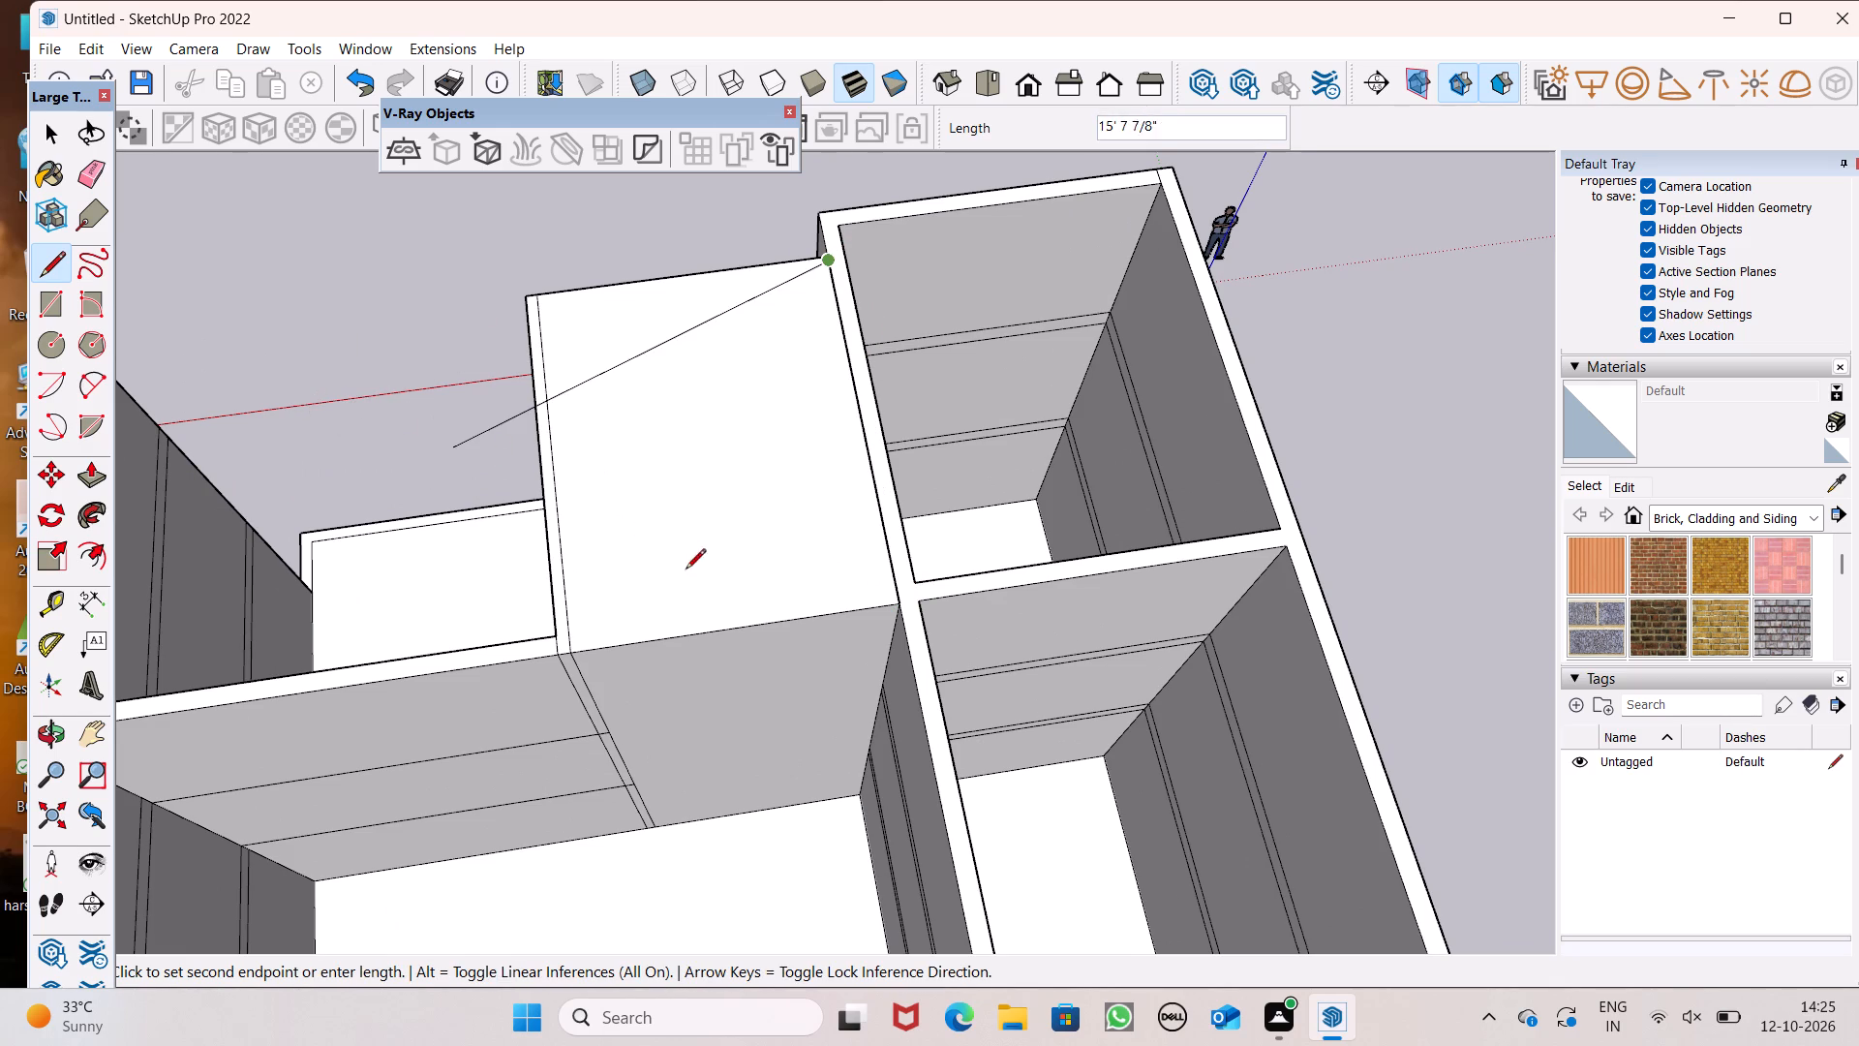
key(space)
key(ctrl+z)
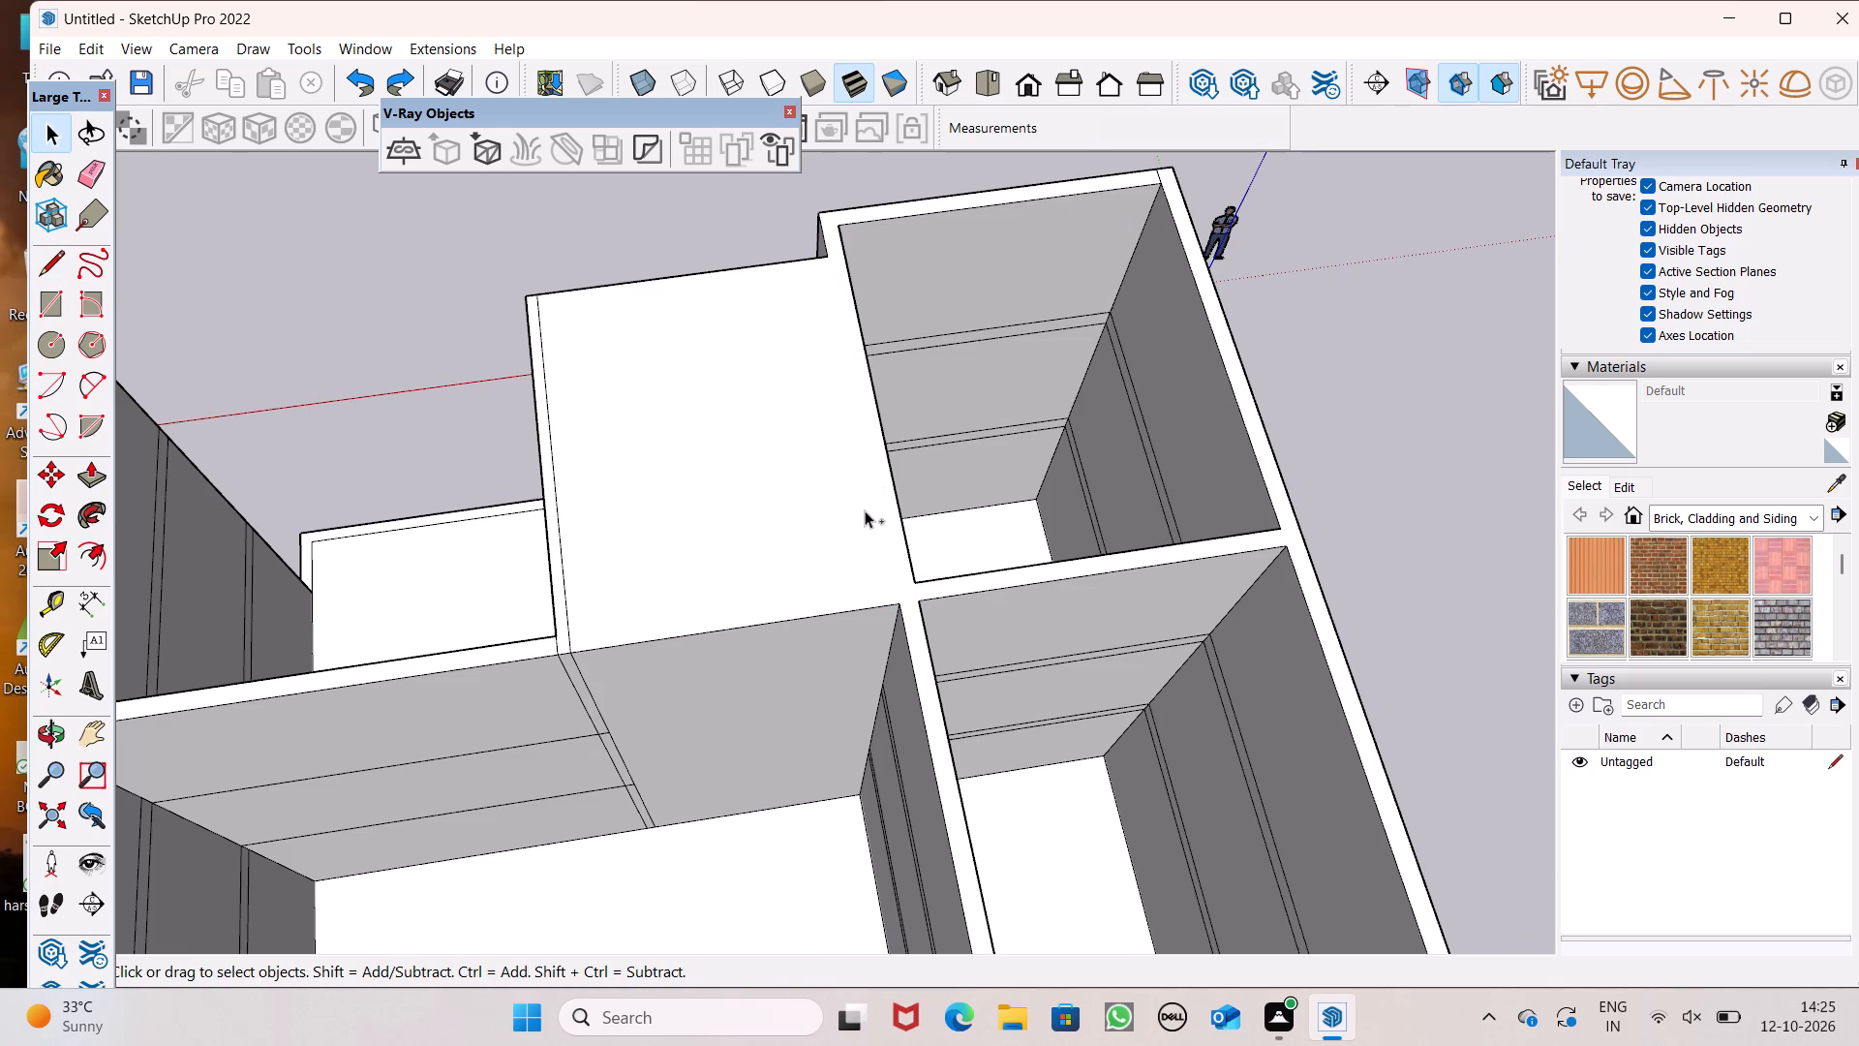
Draw a line about 15' 11 1/4" along the bay's top where it meets the cross wall.
click(64, 270)
drag(904, 613, 890, 569)
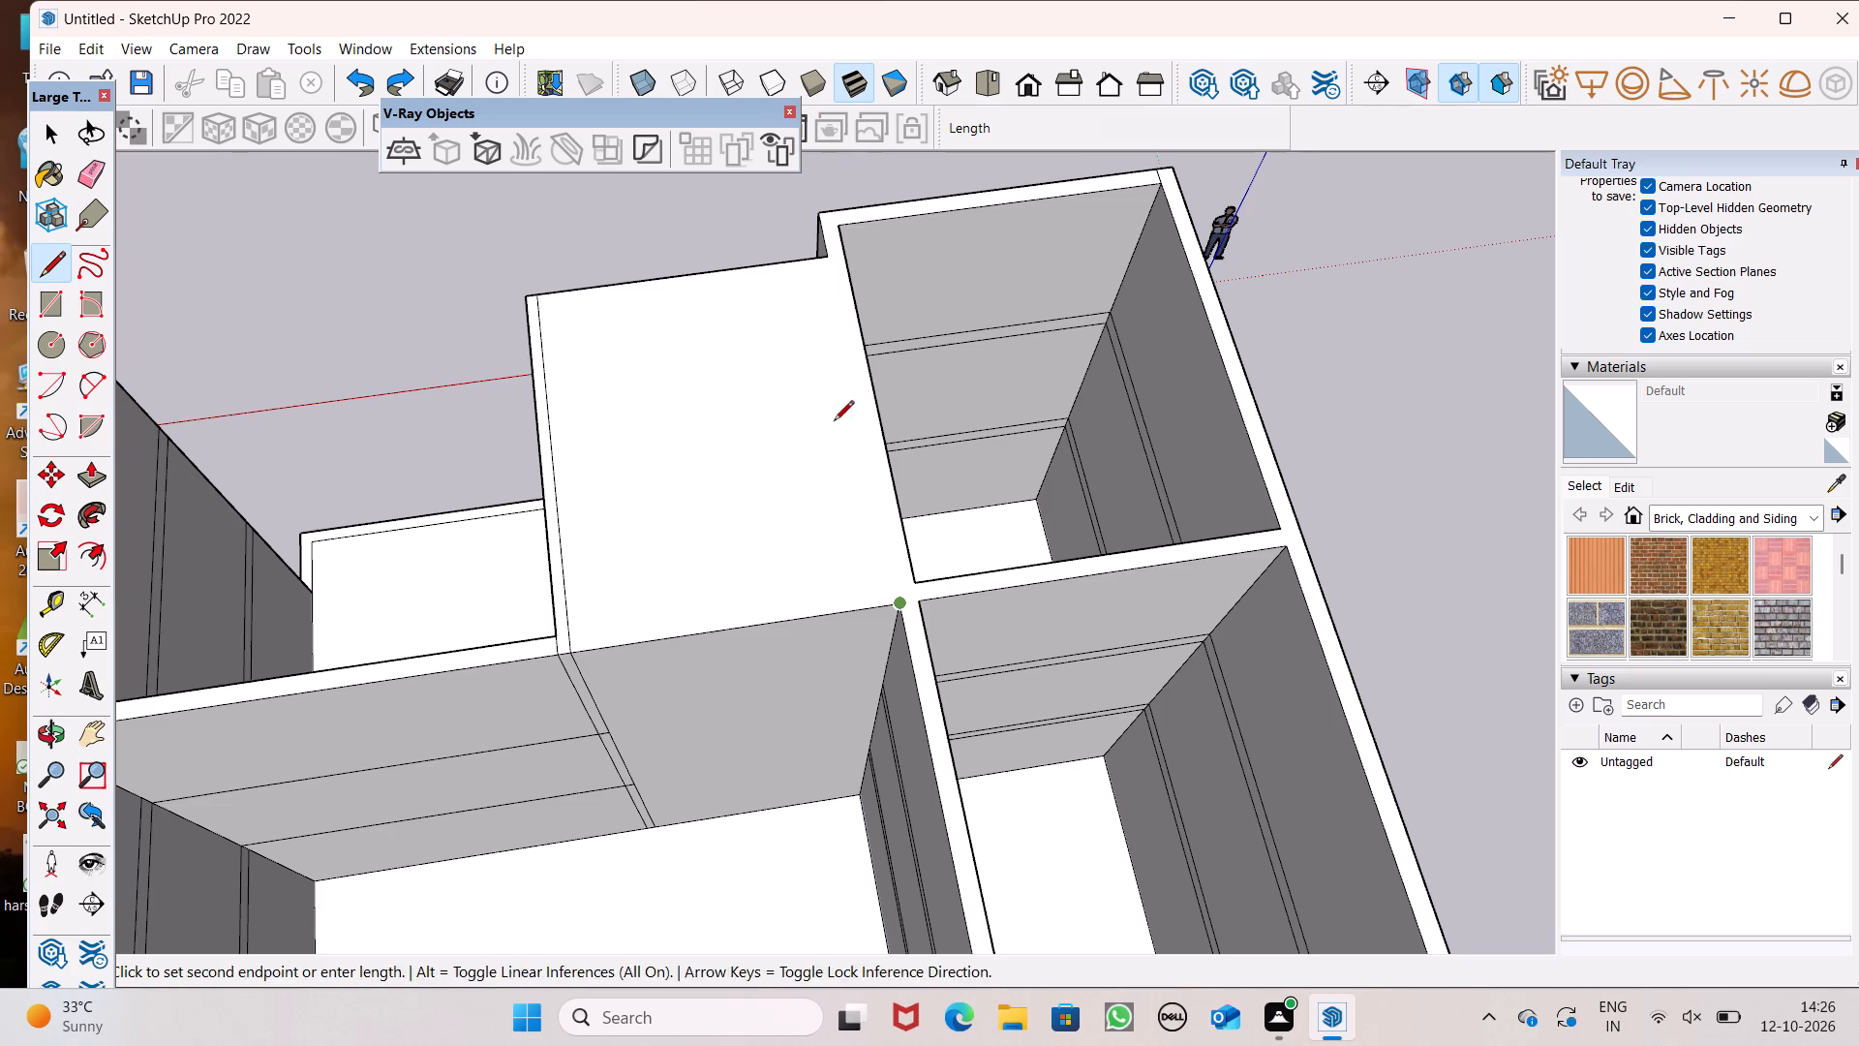
click(818, 263)
key(space)
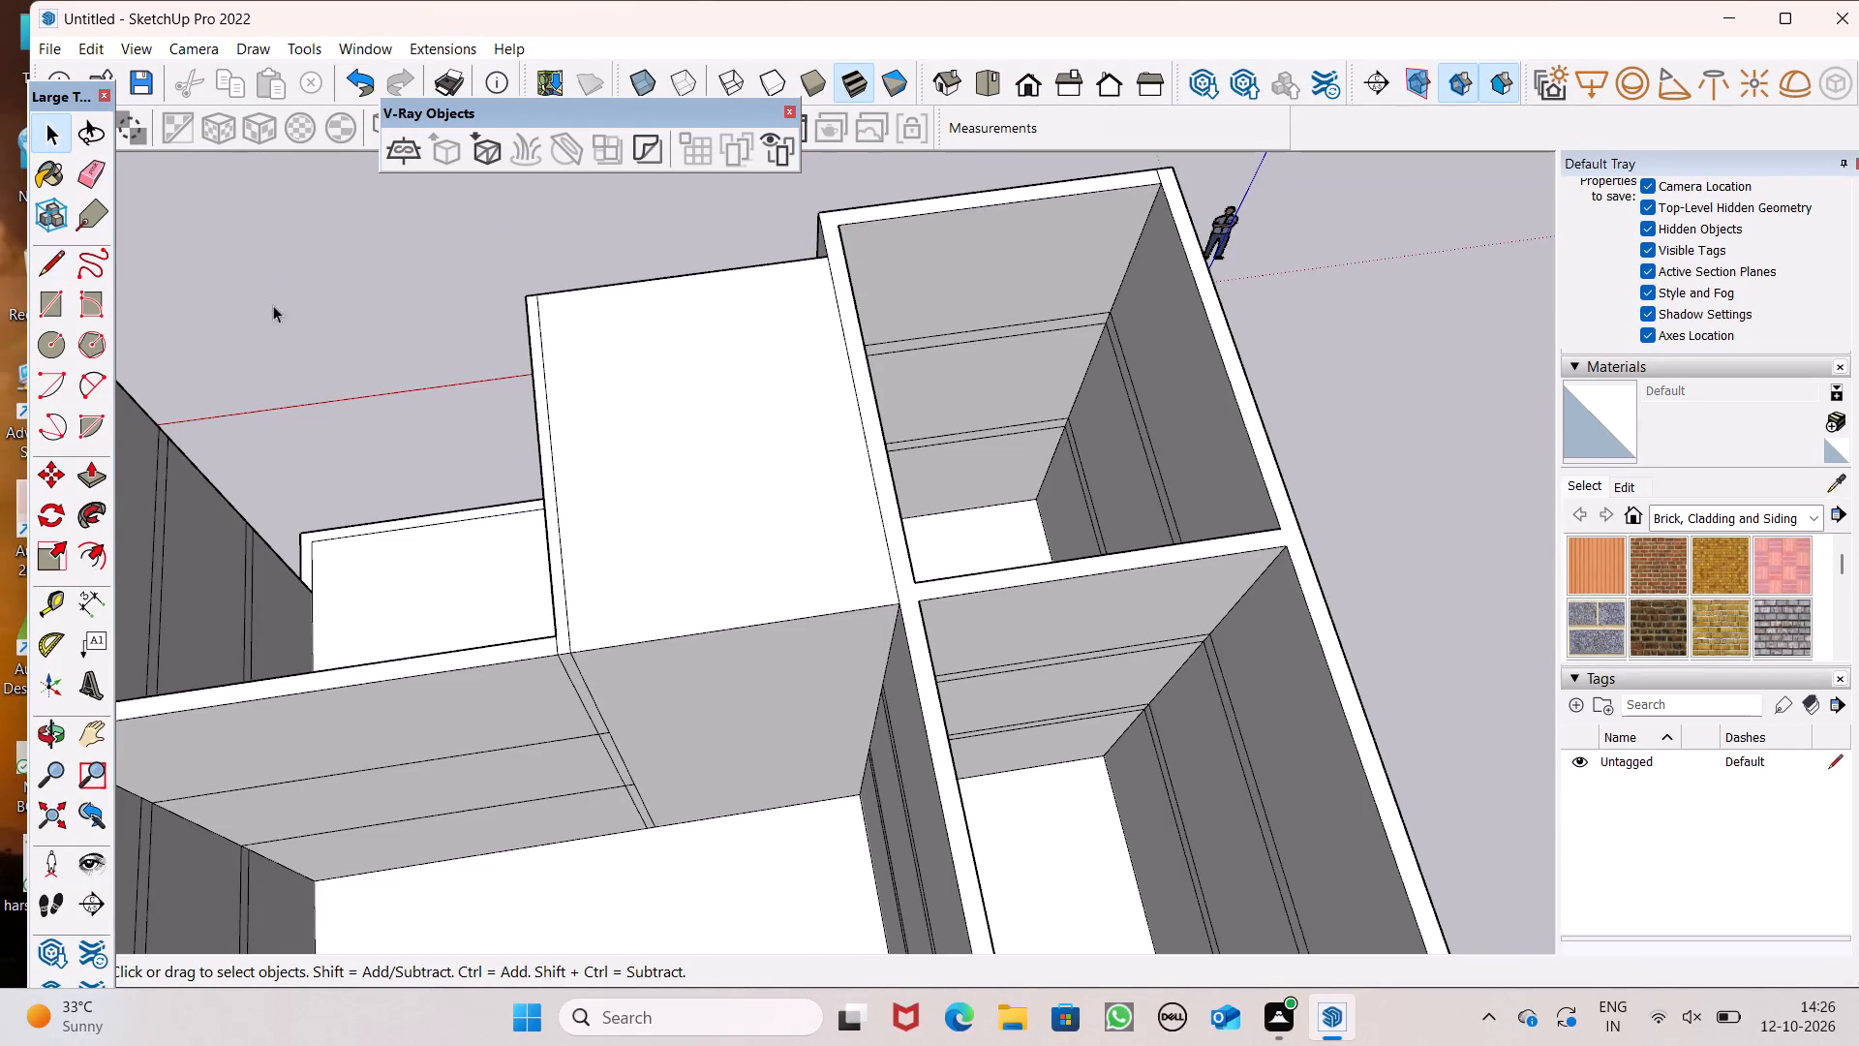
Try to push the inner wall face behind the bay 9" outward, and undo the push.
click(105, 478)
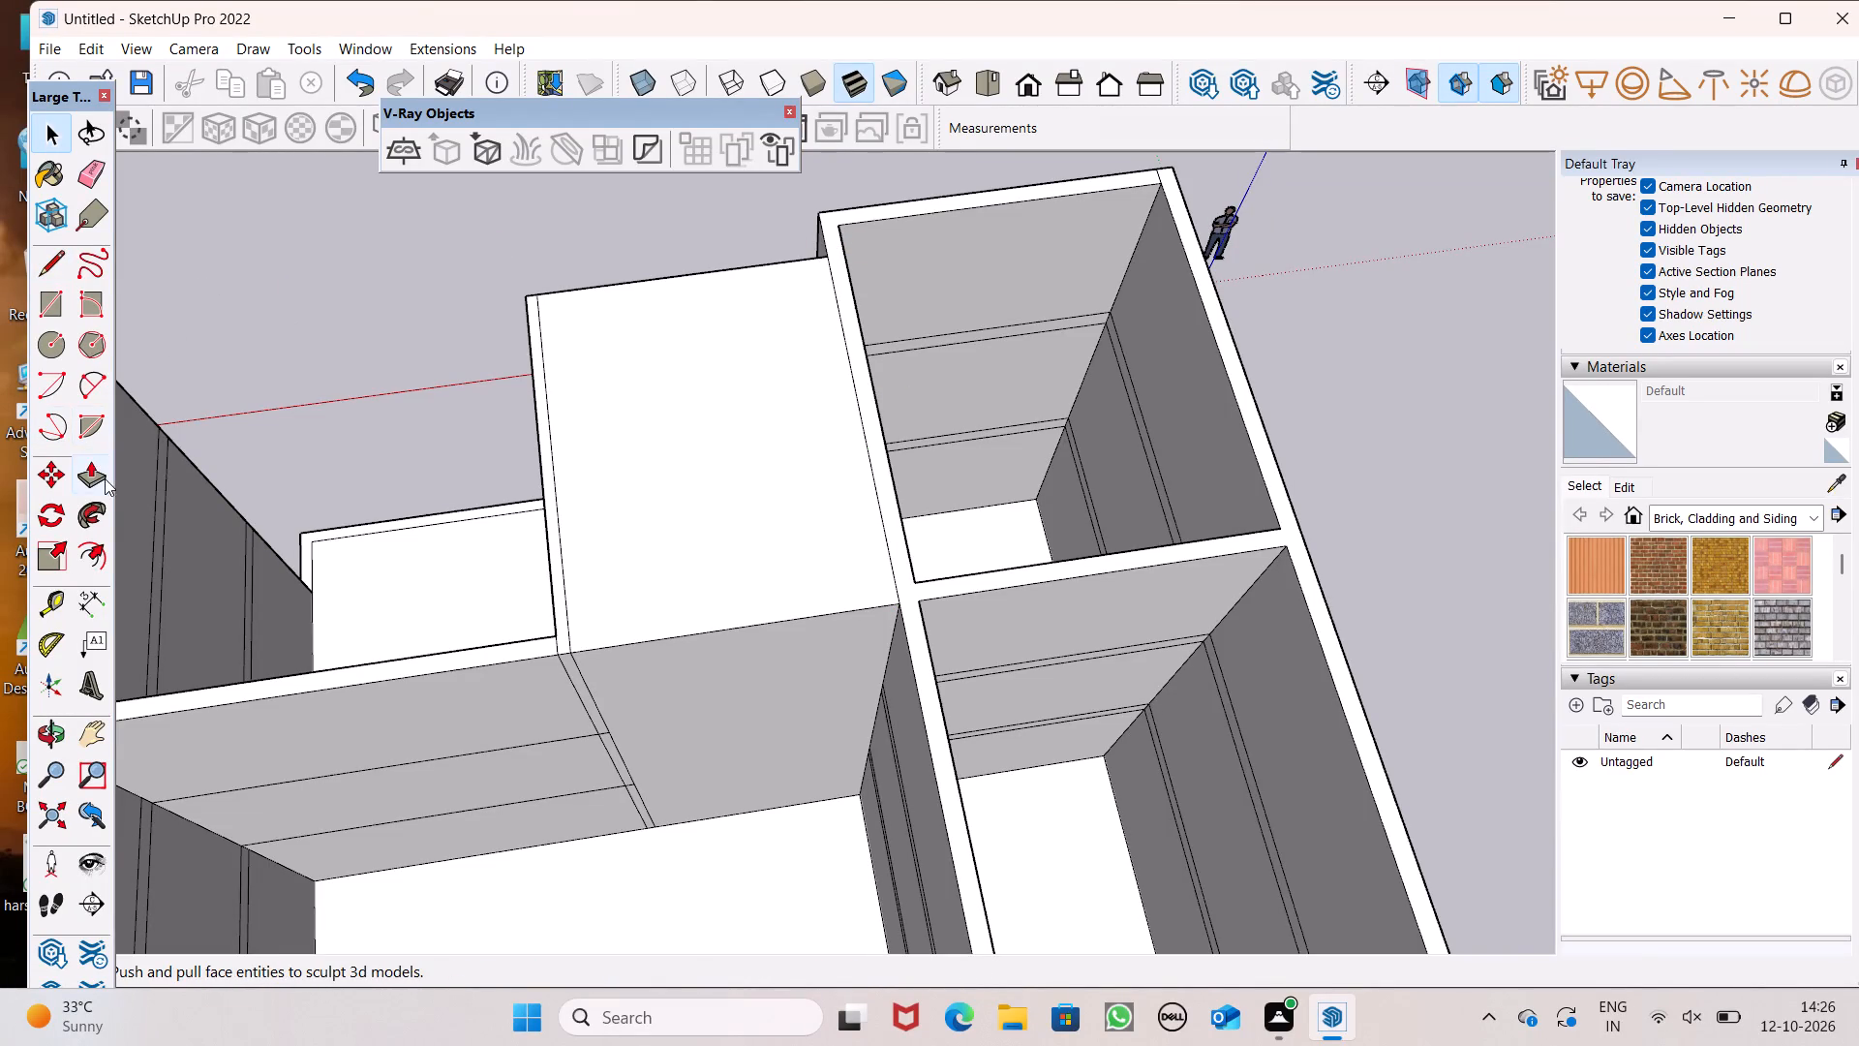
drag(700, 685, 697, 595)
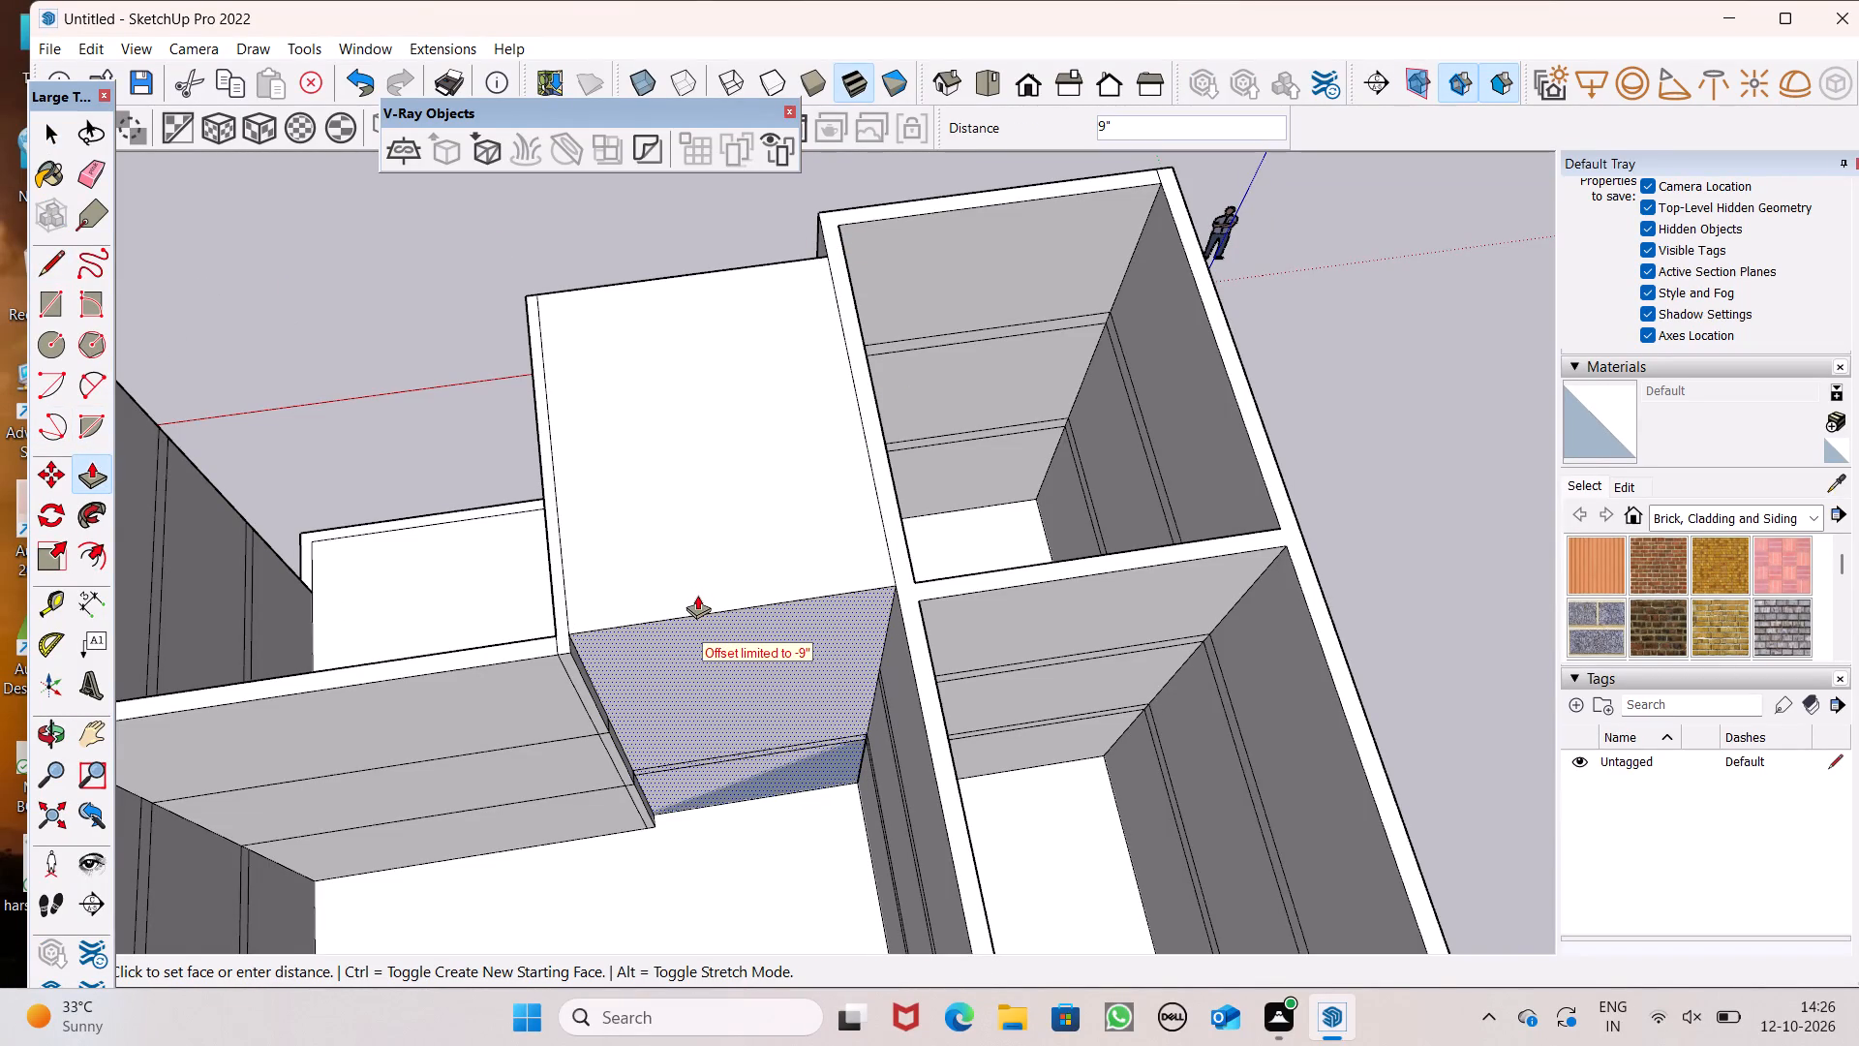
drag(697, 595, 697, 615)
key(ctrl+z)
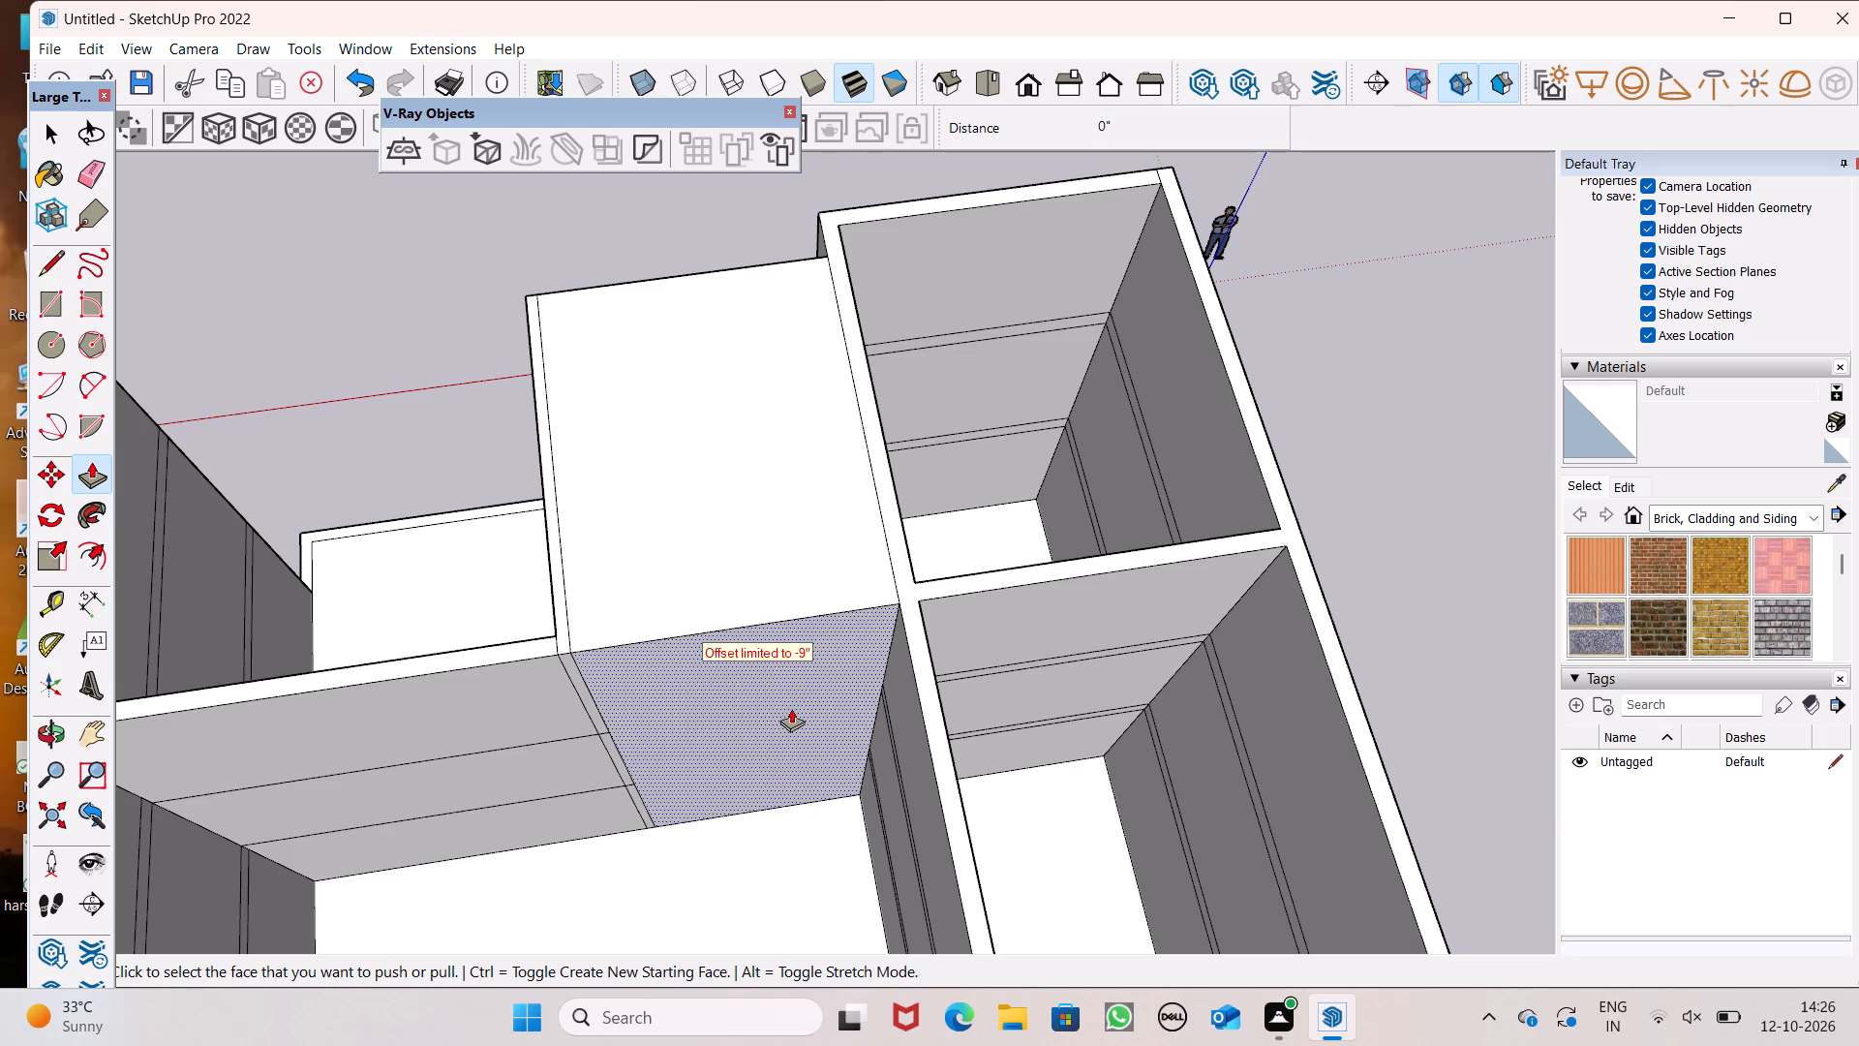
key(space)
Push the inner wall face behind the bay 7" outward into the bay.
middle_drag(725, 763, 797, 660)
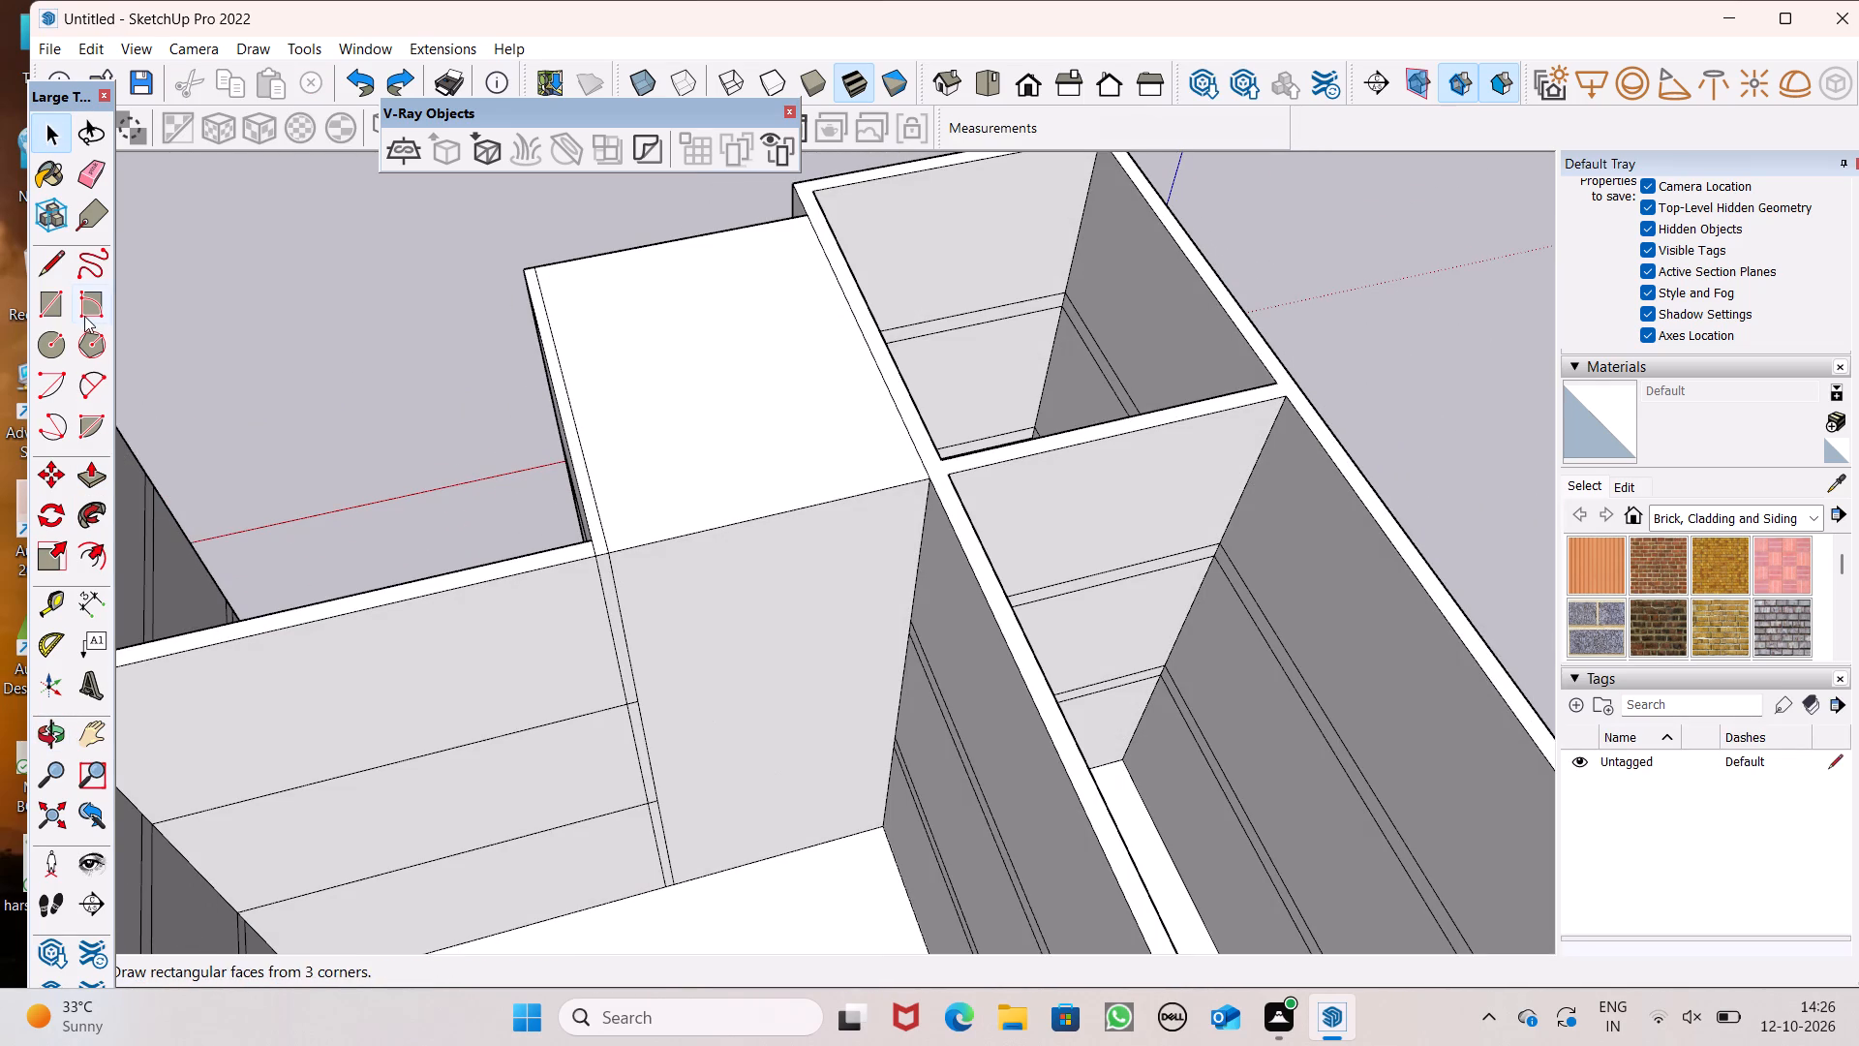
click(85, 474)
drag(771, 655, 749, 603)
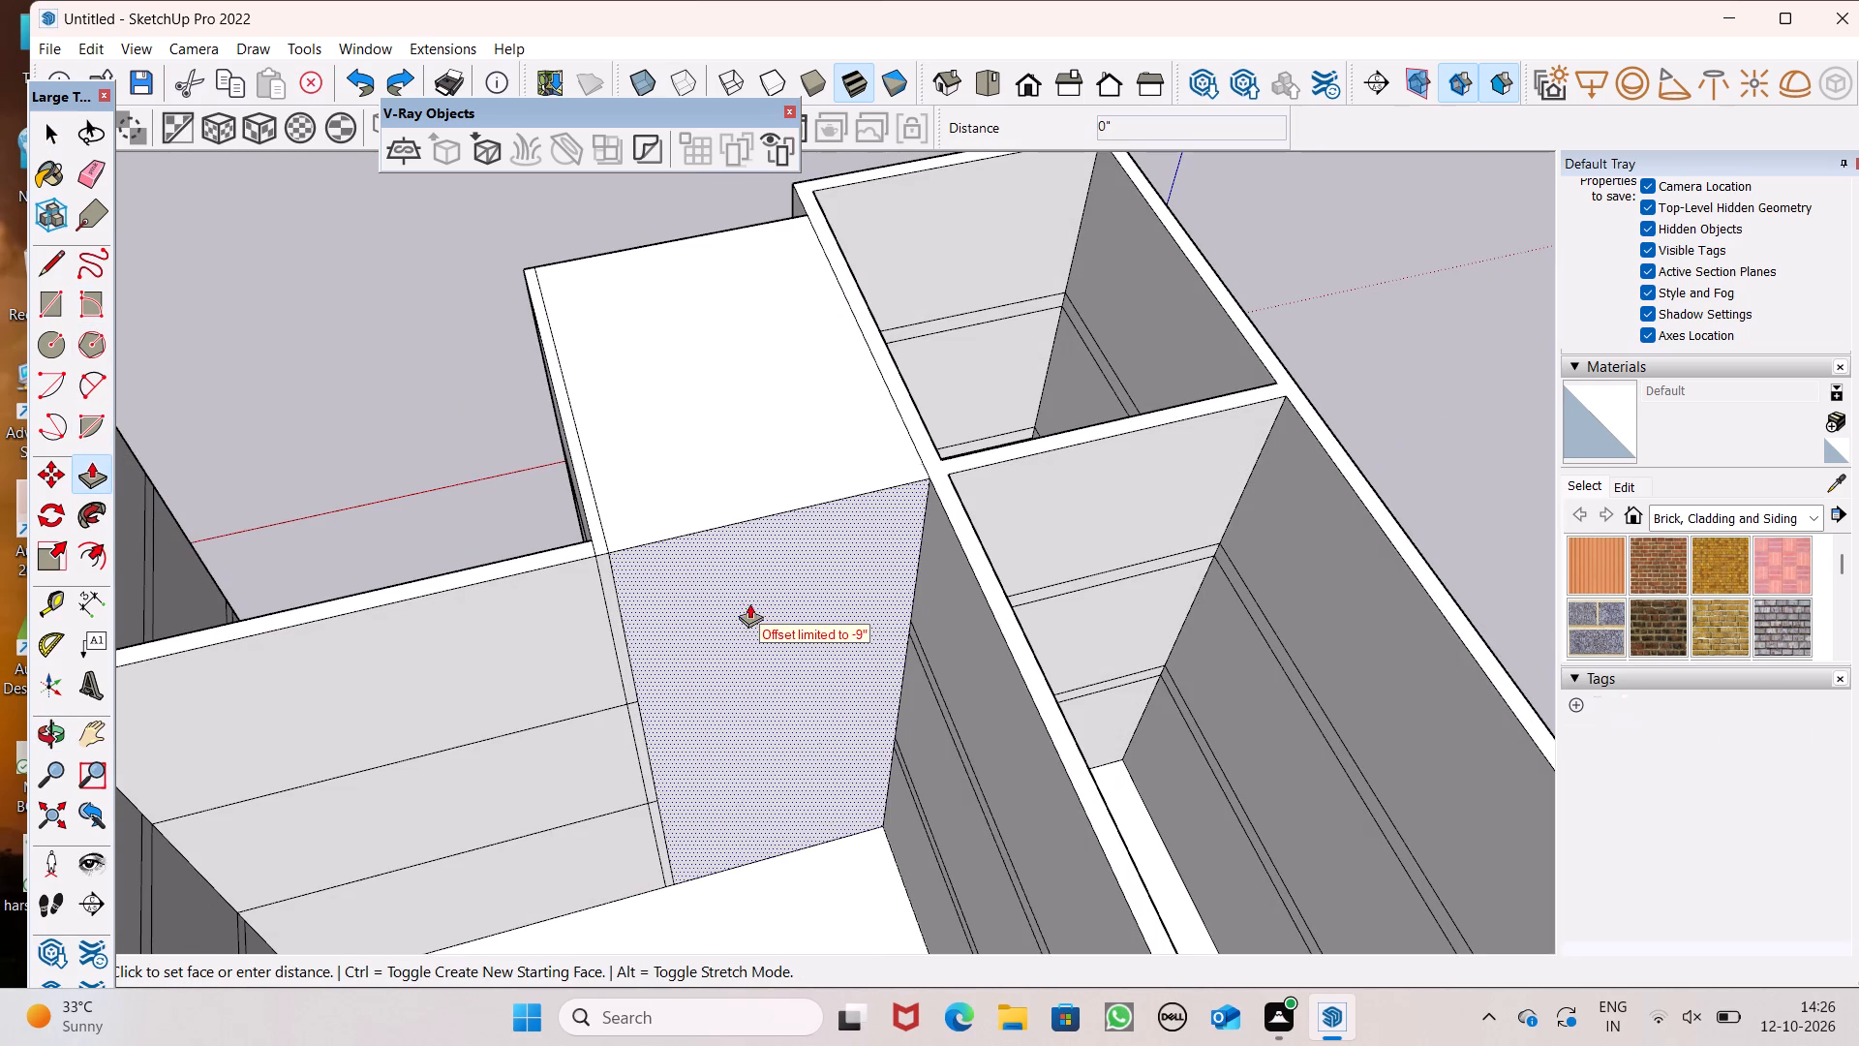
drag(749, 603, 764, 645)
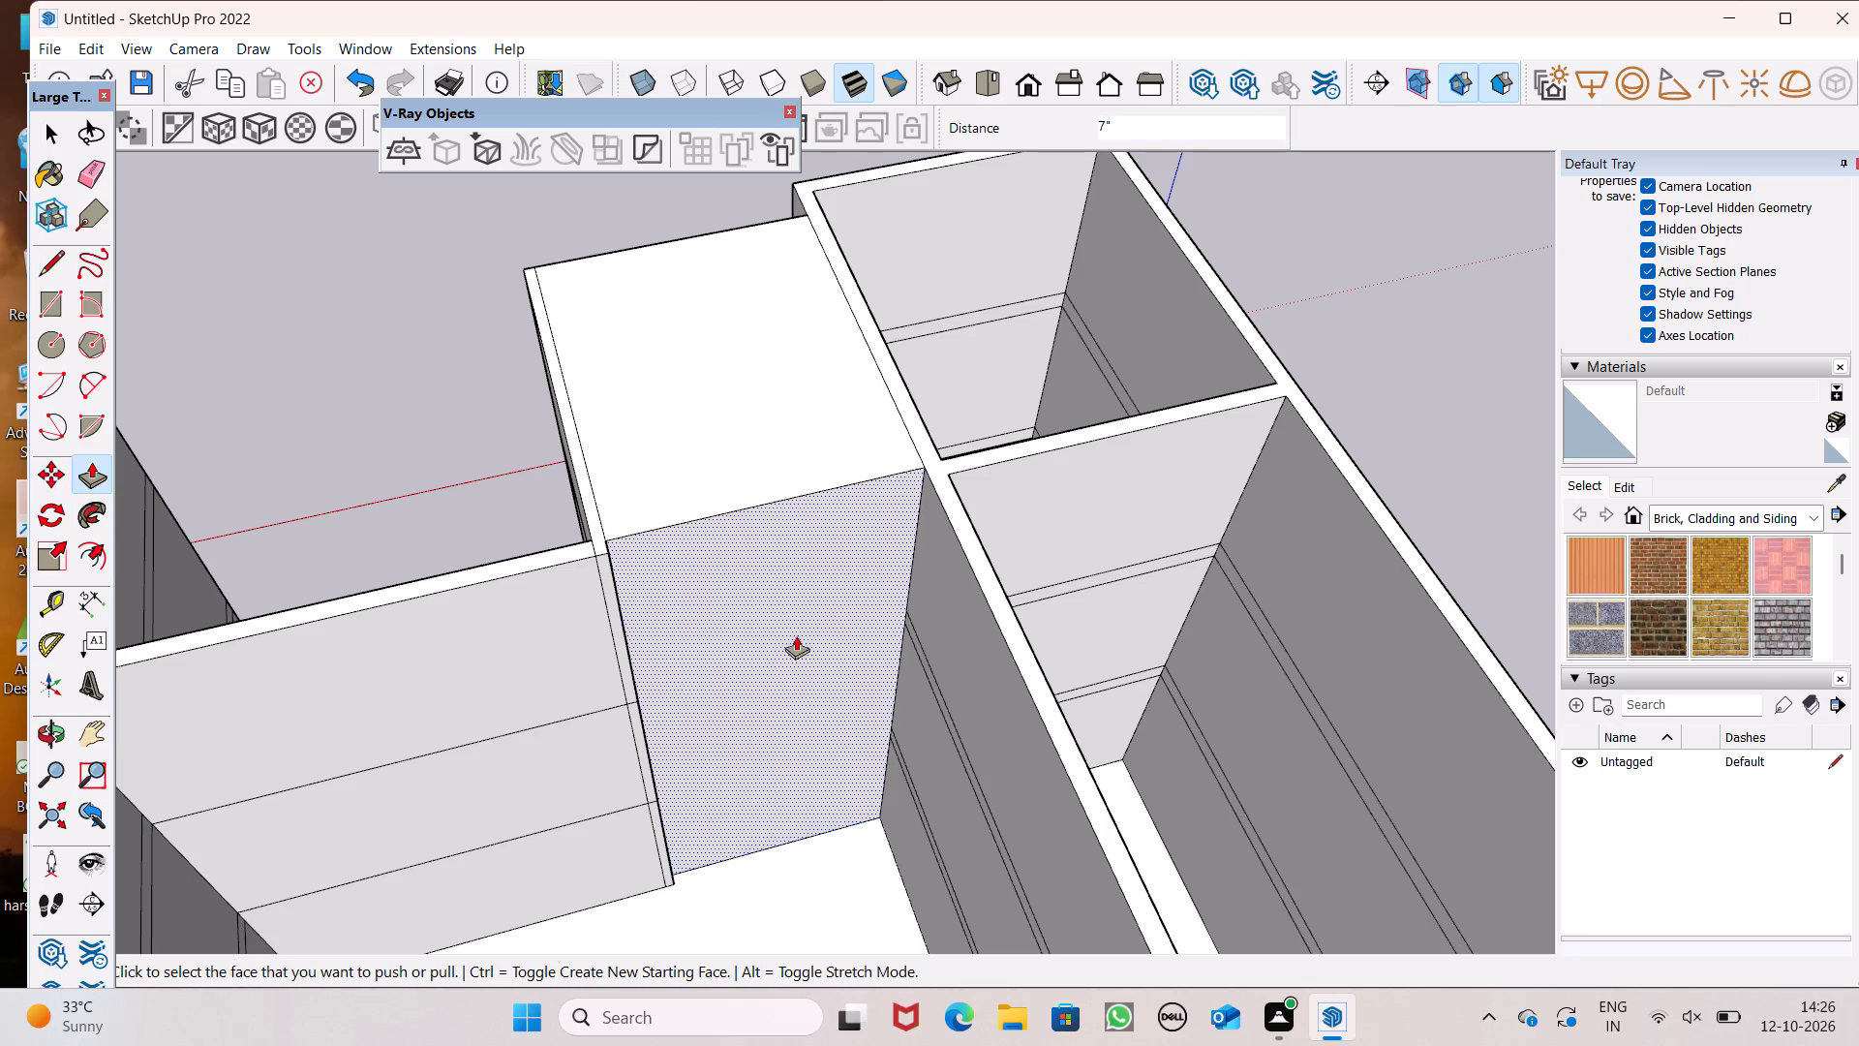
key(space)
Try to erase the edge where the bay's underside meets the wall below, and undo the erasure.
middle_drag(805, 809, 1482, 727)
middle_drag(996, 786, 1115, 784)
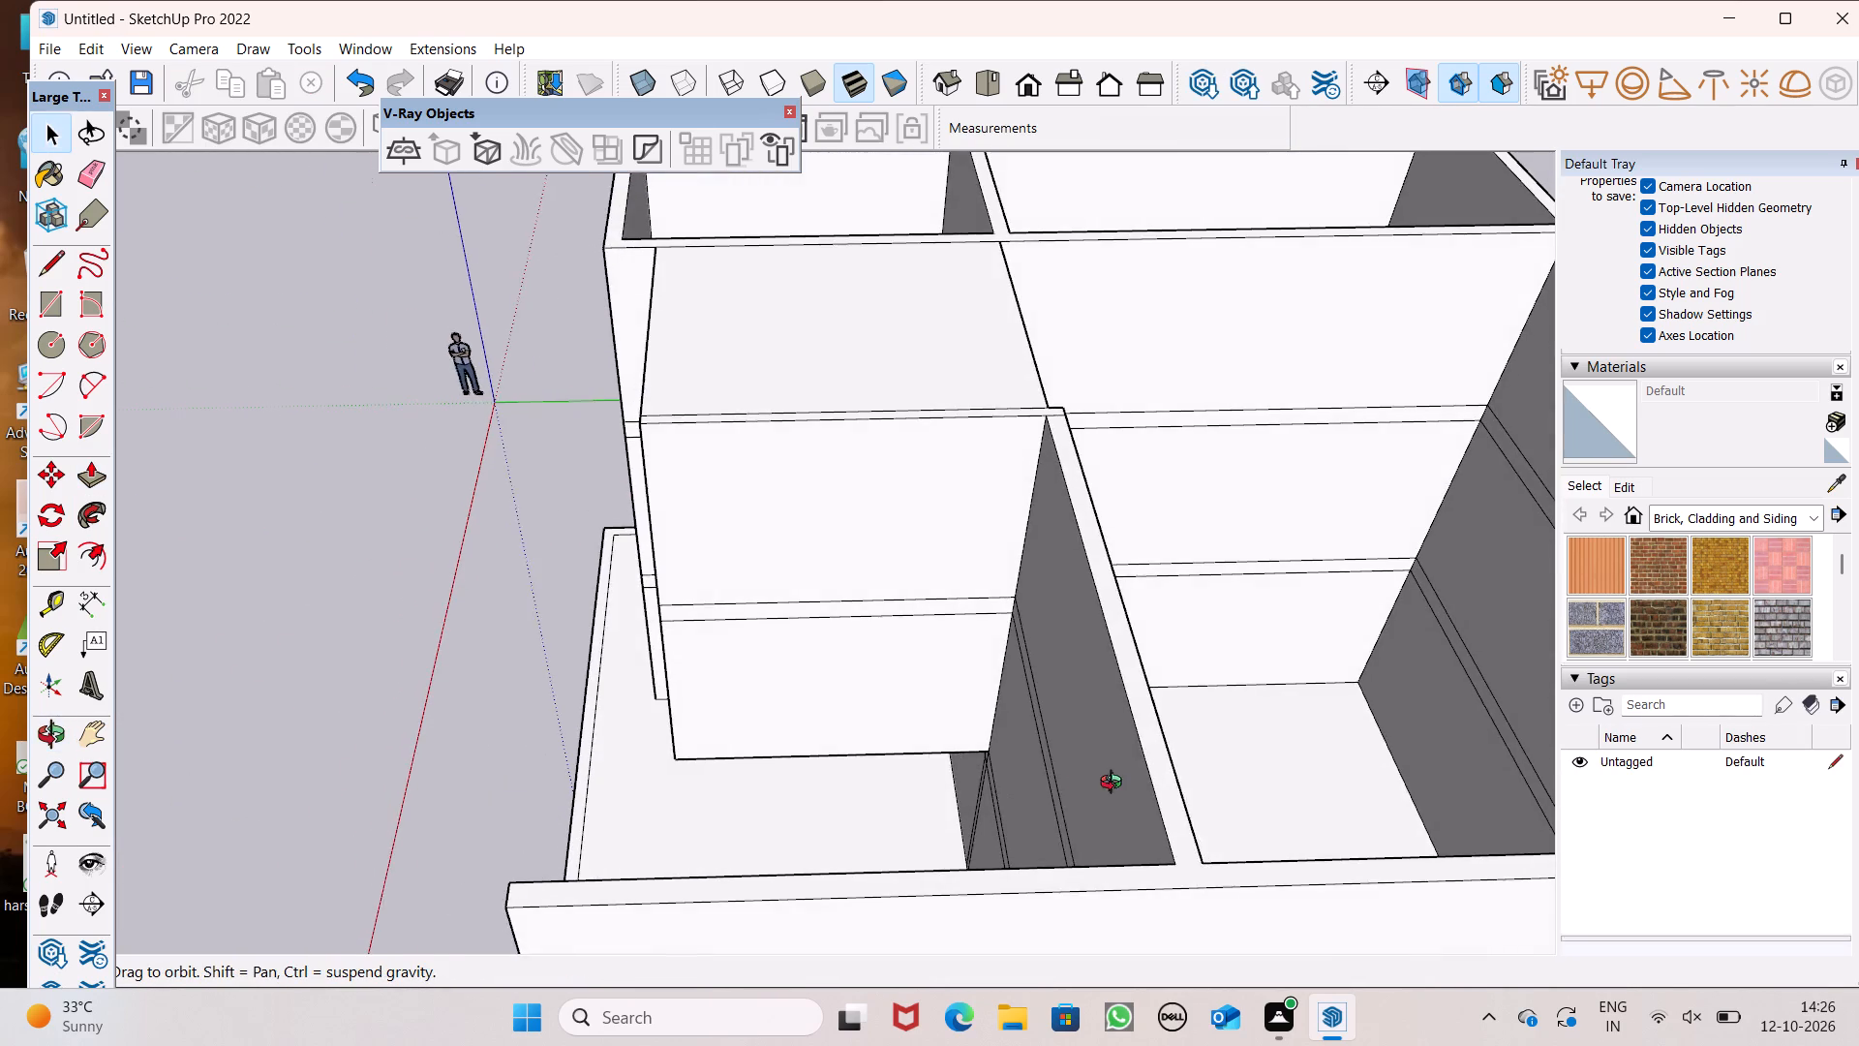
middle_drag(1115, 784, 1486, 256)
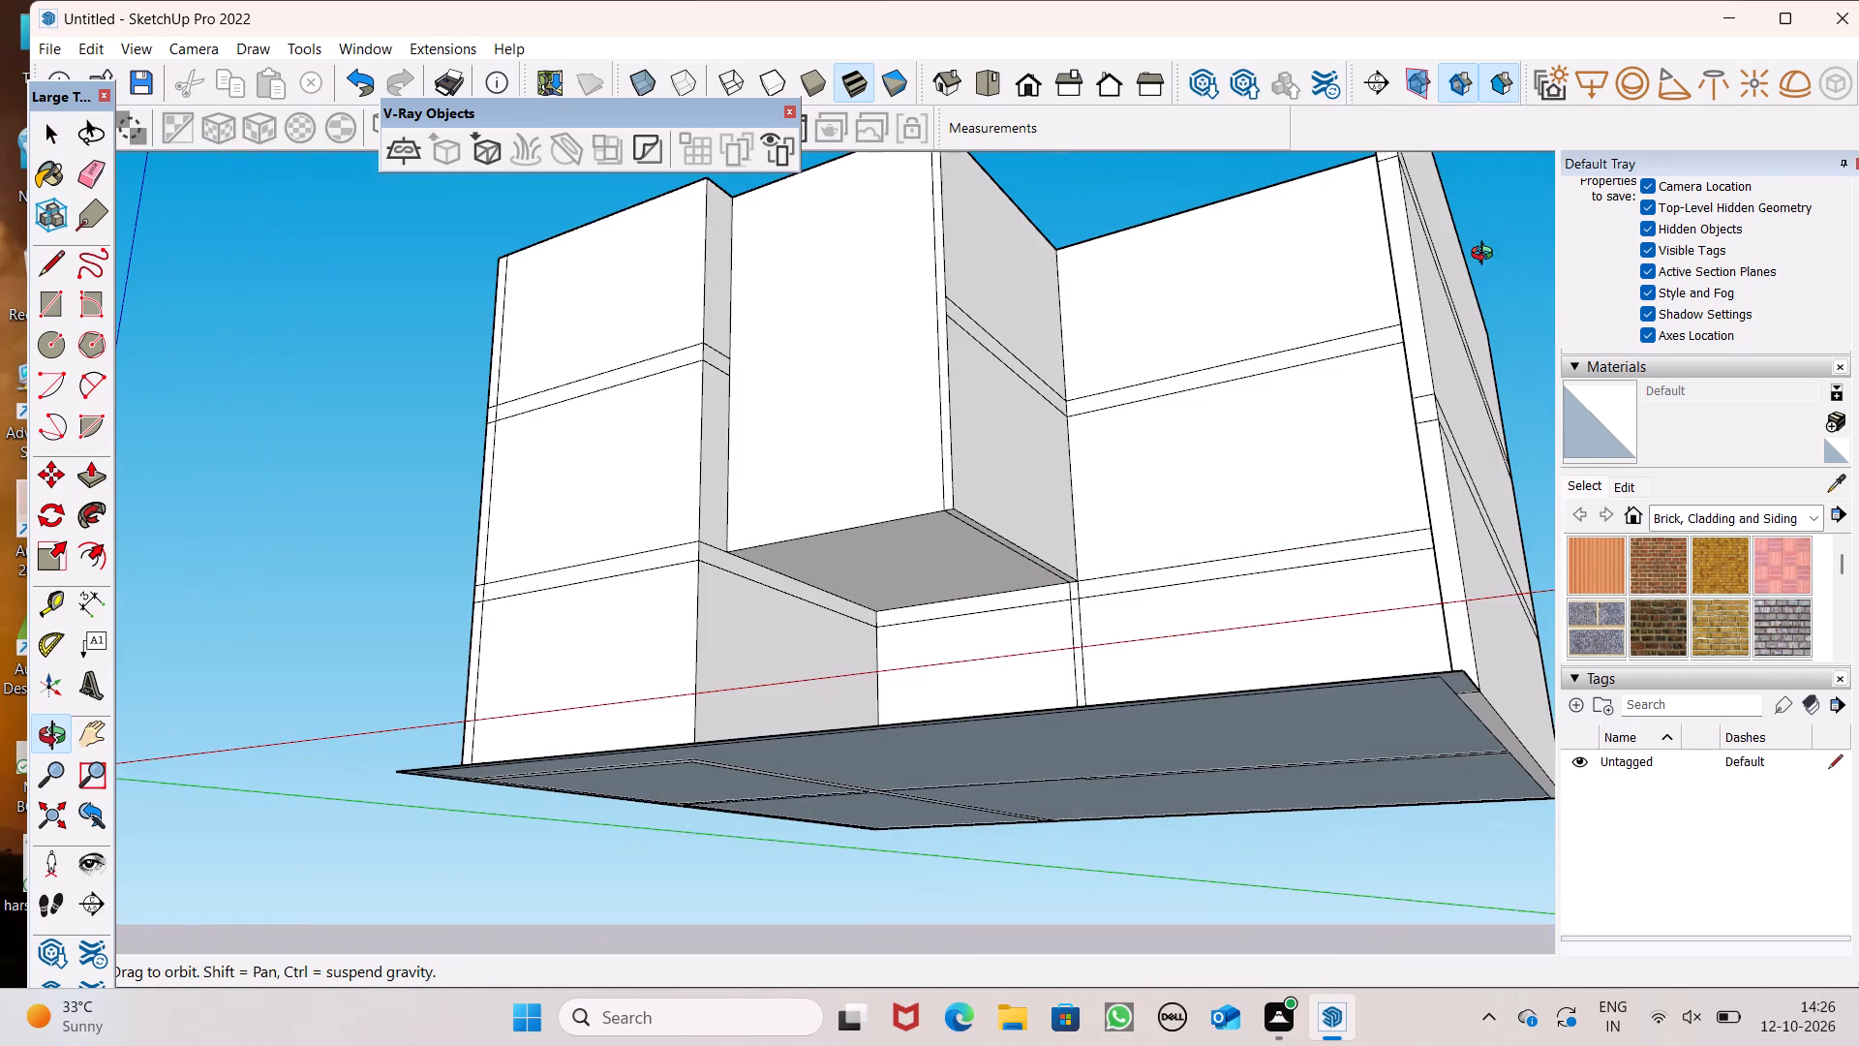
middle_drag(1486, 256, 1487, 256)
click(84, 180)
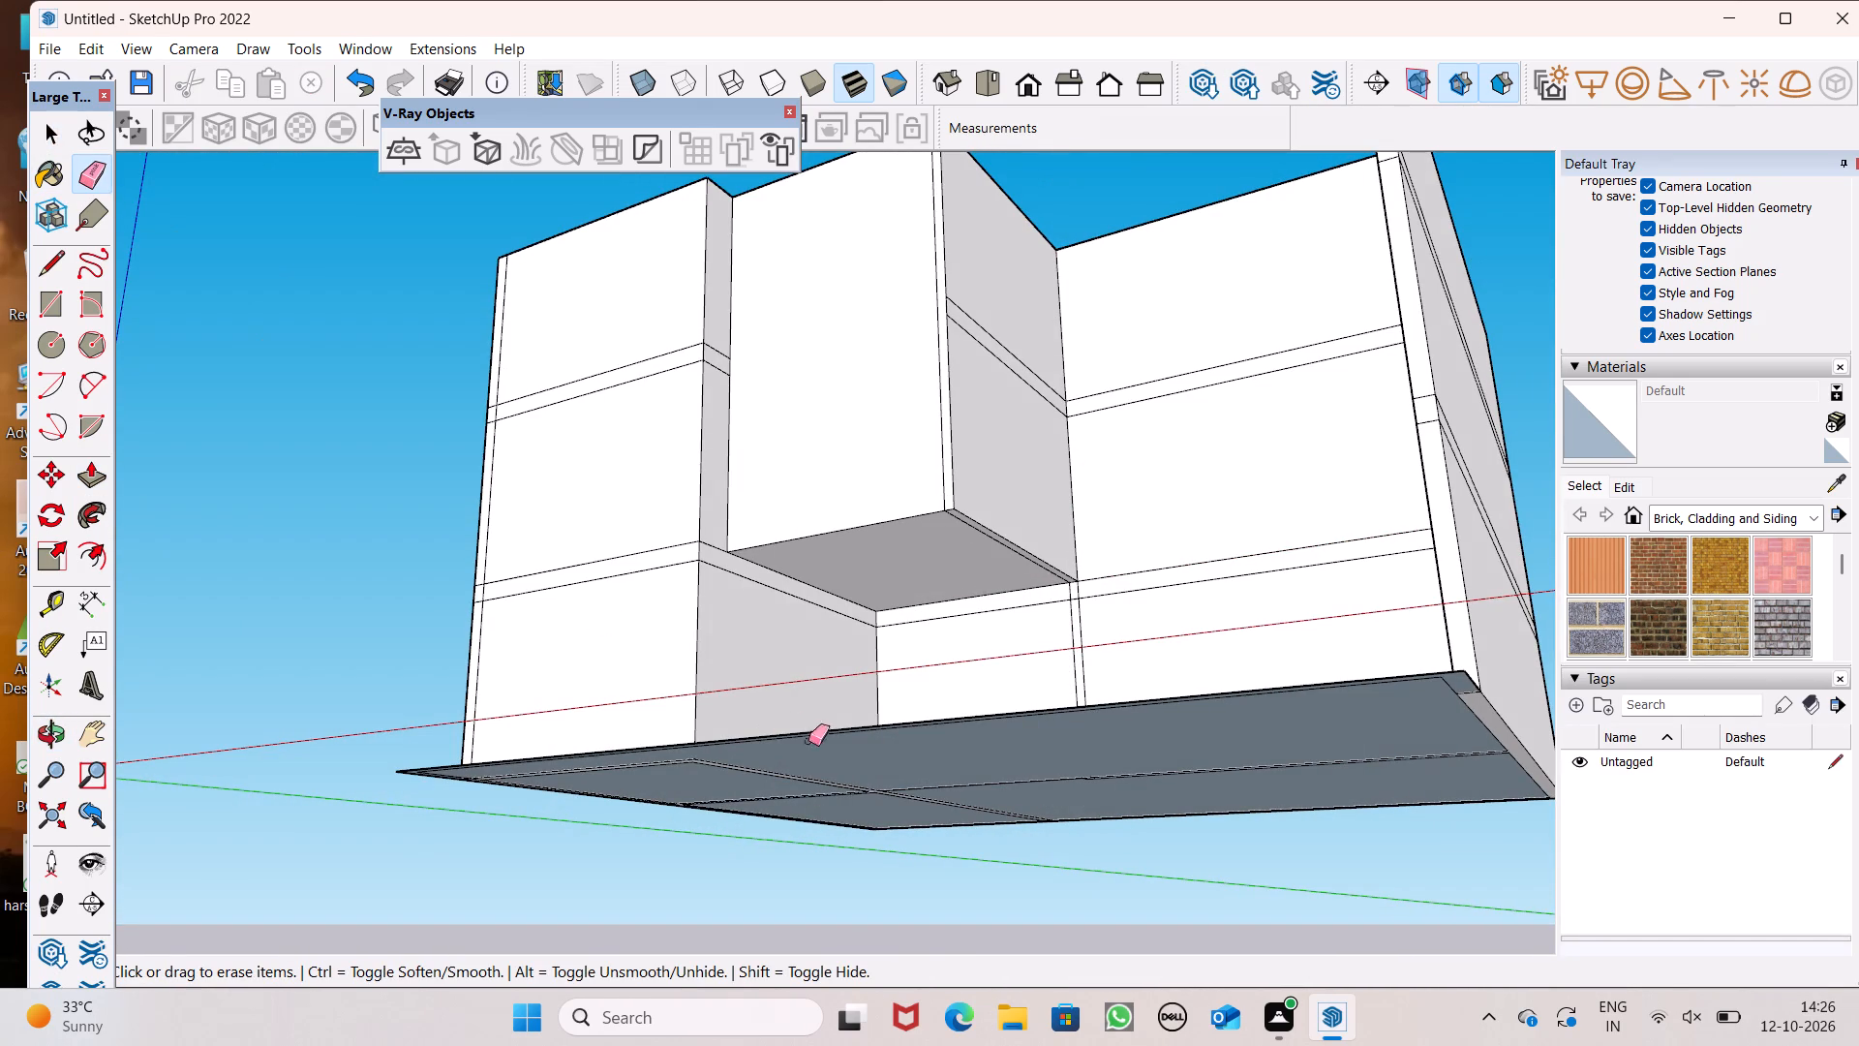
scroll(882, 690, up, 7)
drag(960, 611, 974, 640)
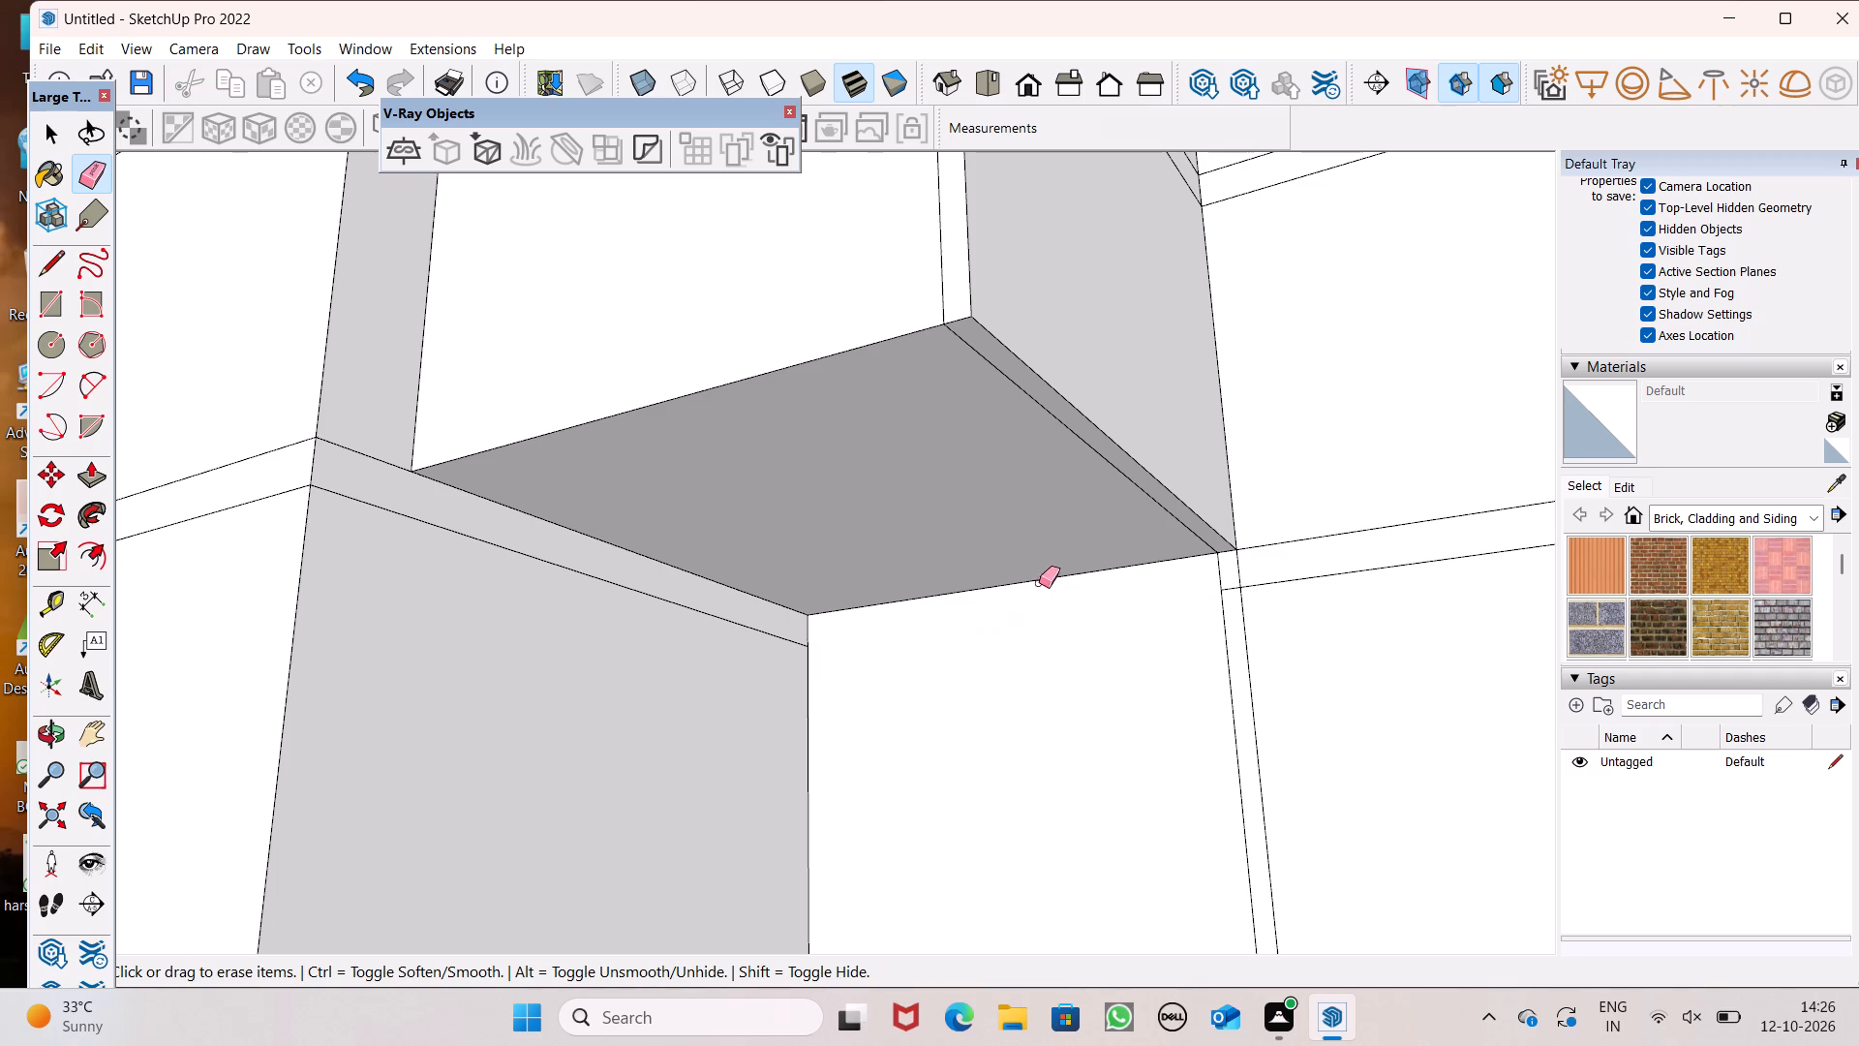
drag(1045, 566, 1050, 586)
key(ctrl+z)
Erase the short lower-band edge crossing the narrow vertical strip beneath the bay.
scroll(989, 655, down, 8)
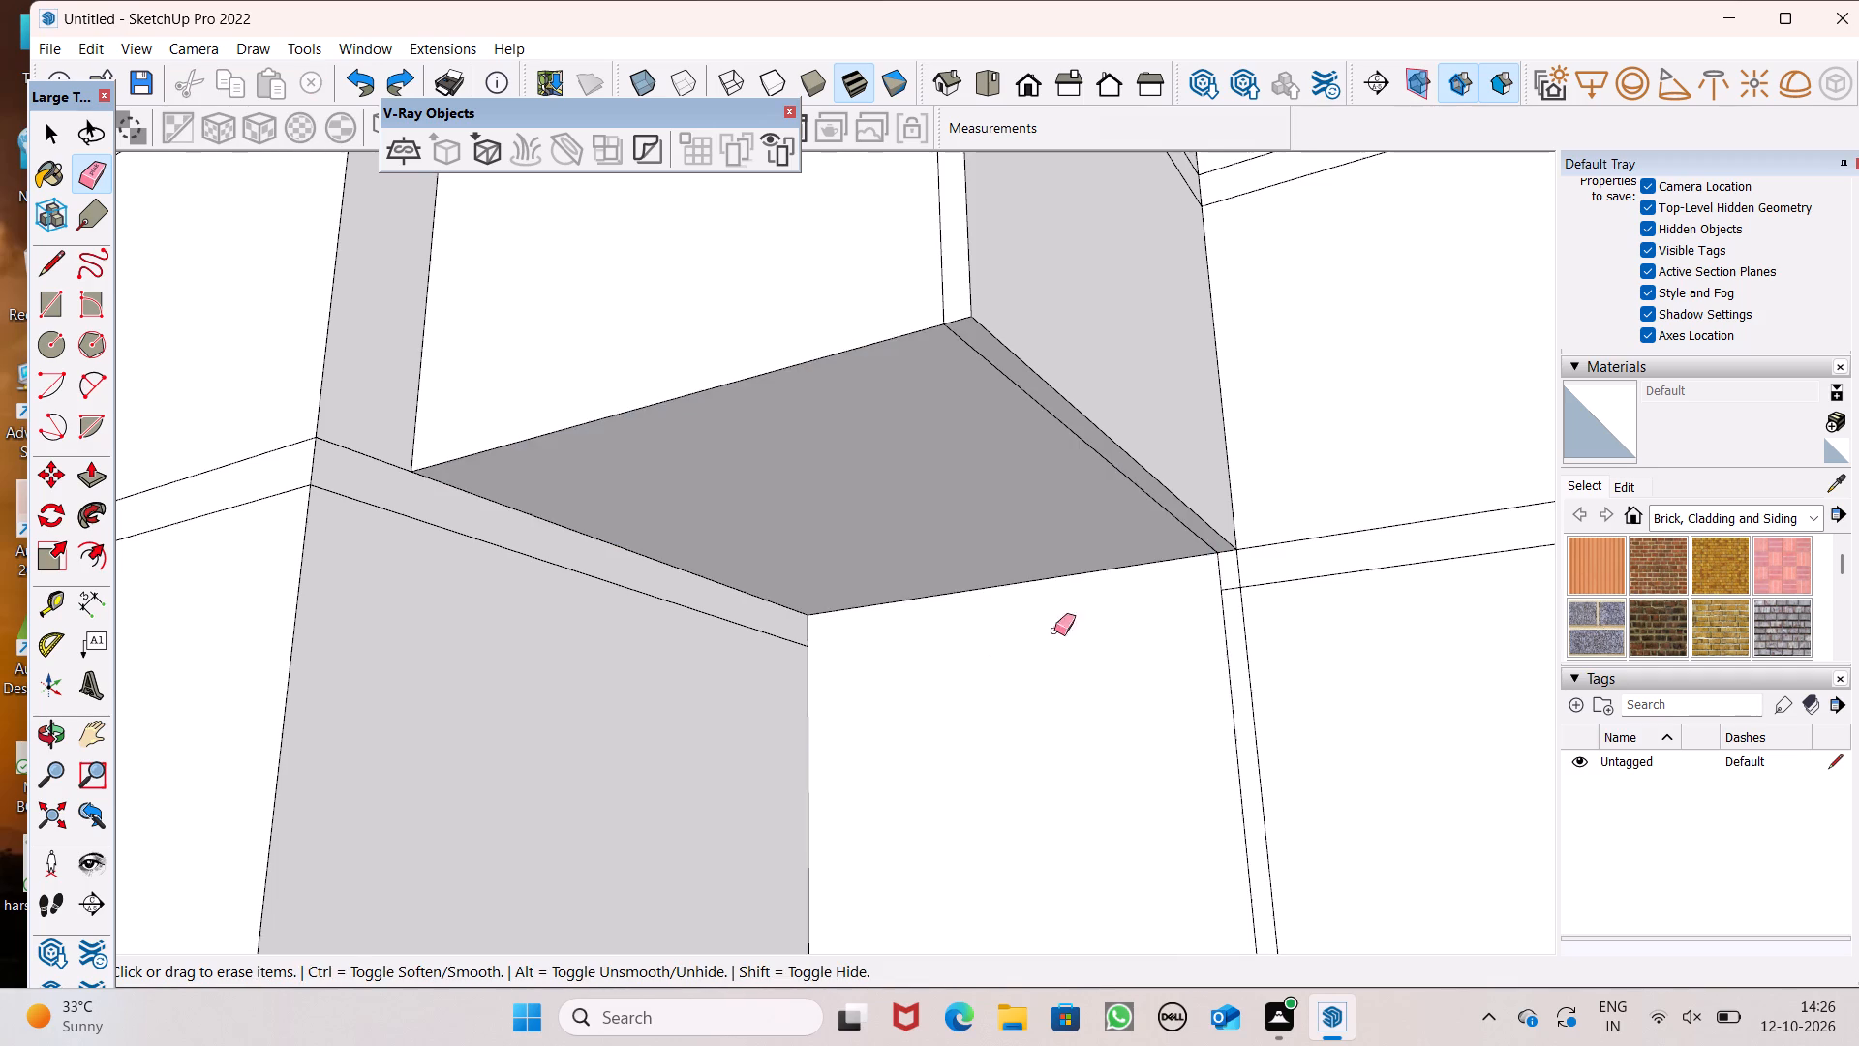
middle_drag(1079, 617, 870, 958)
scroll(1073, 594, down, 4)
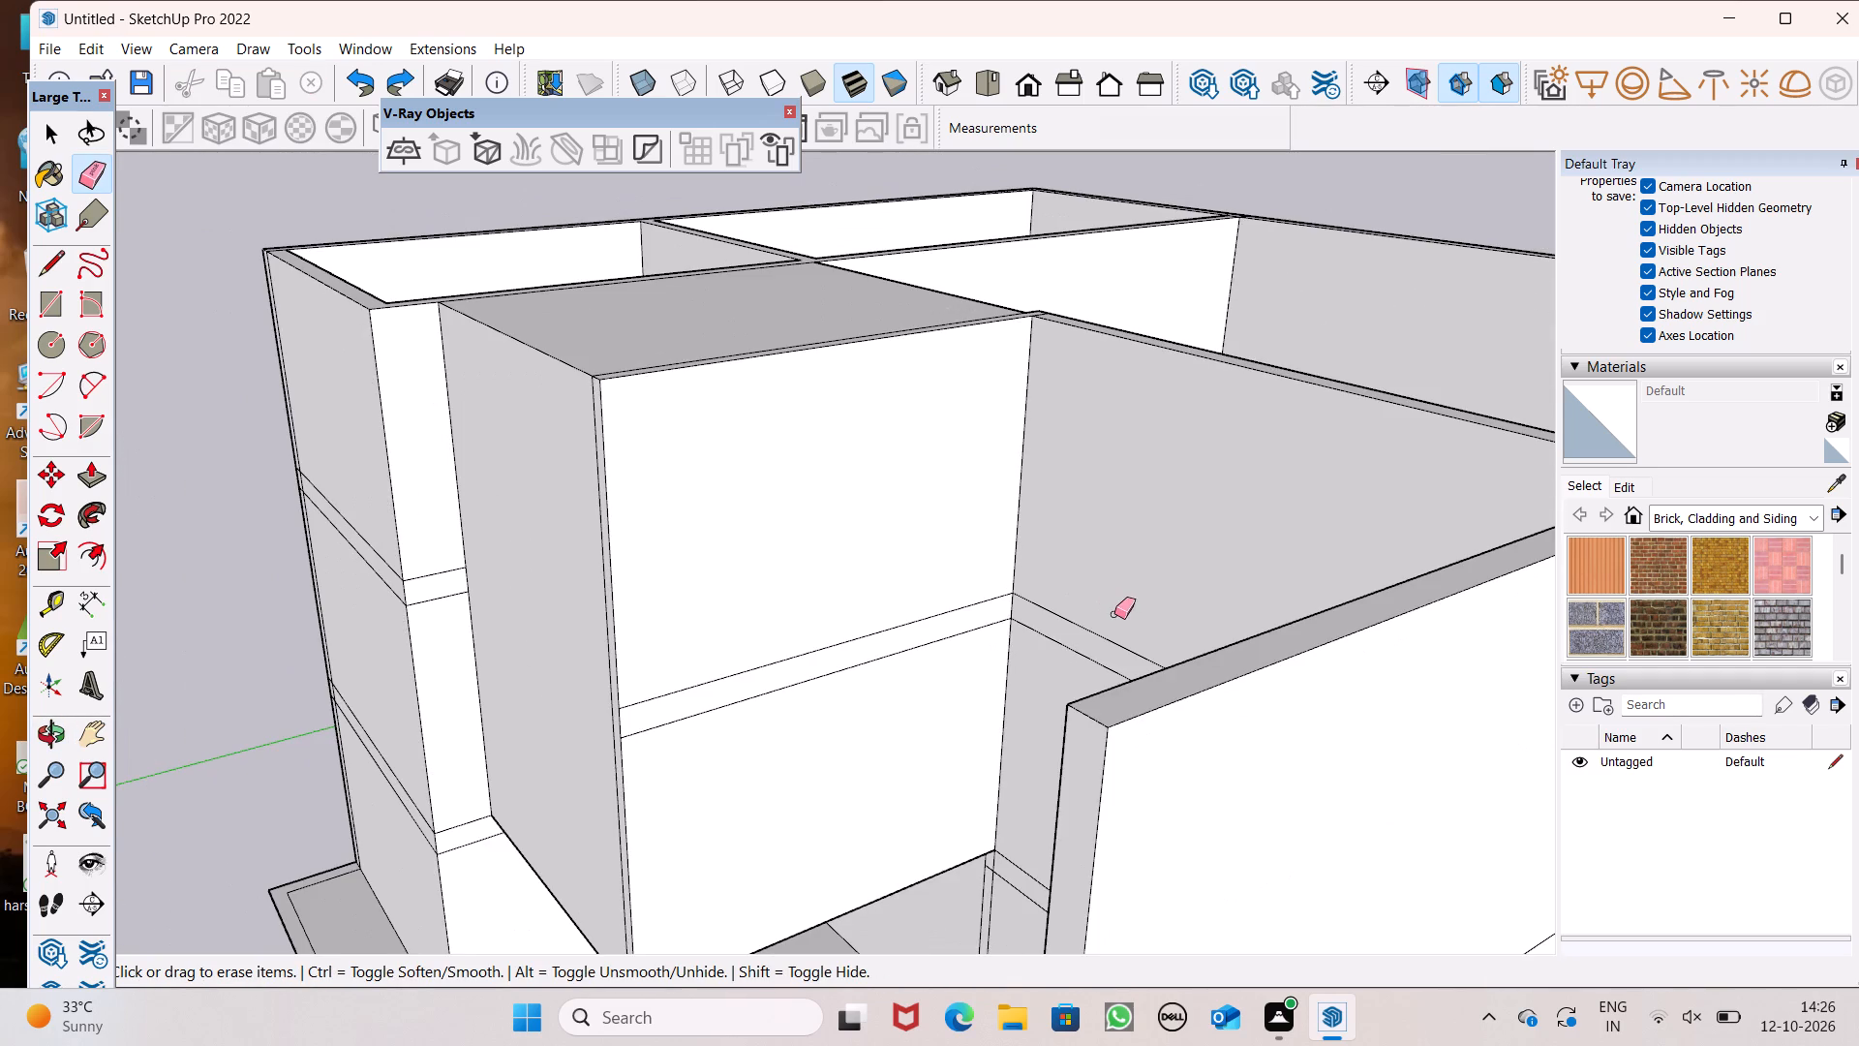
middle_drag(1116, 614, 1323, 396)
scroll(1133, 762, up, 6)
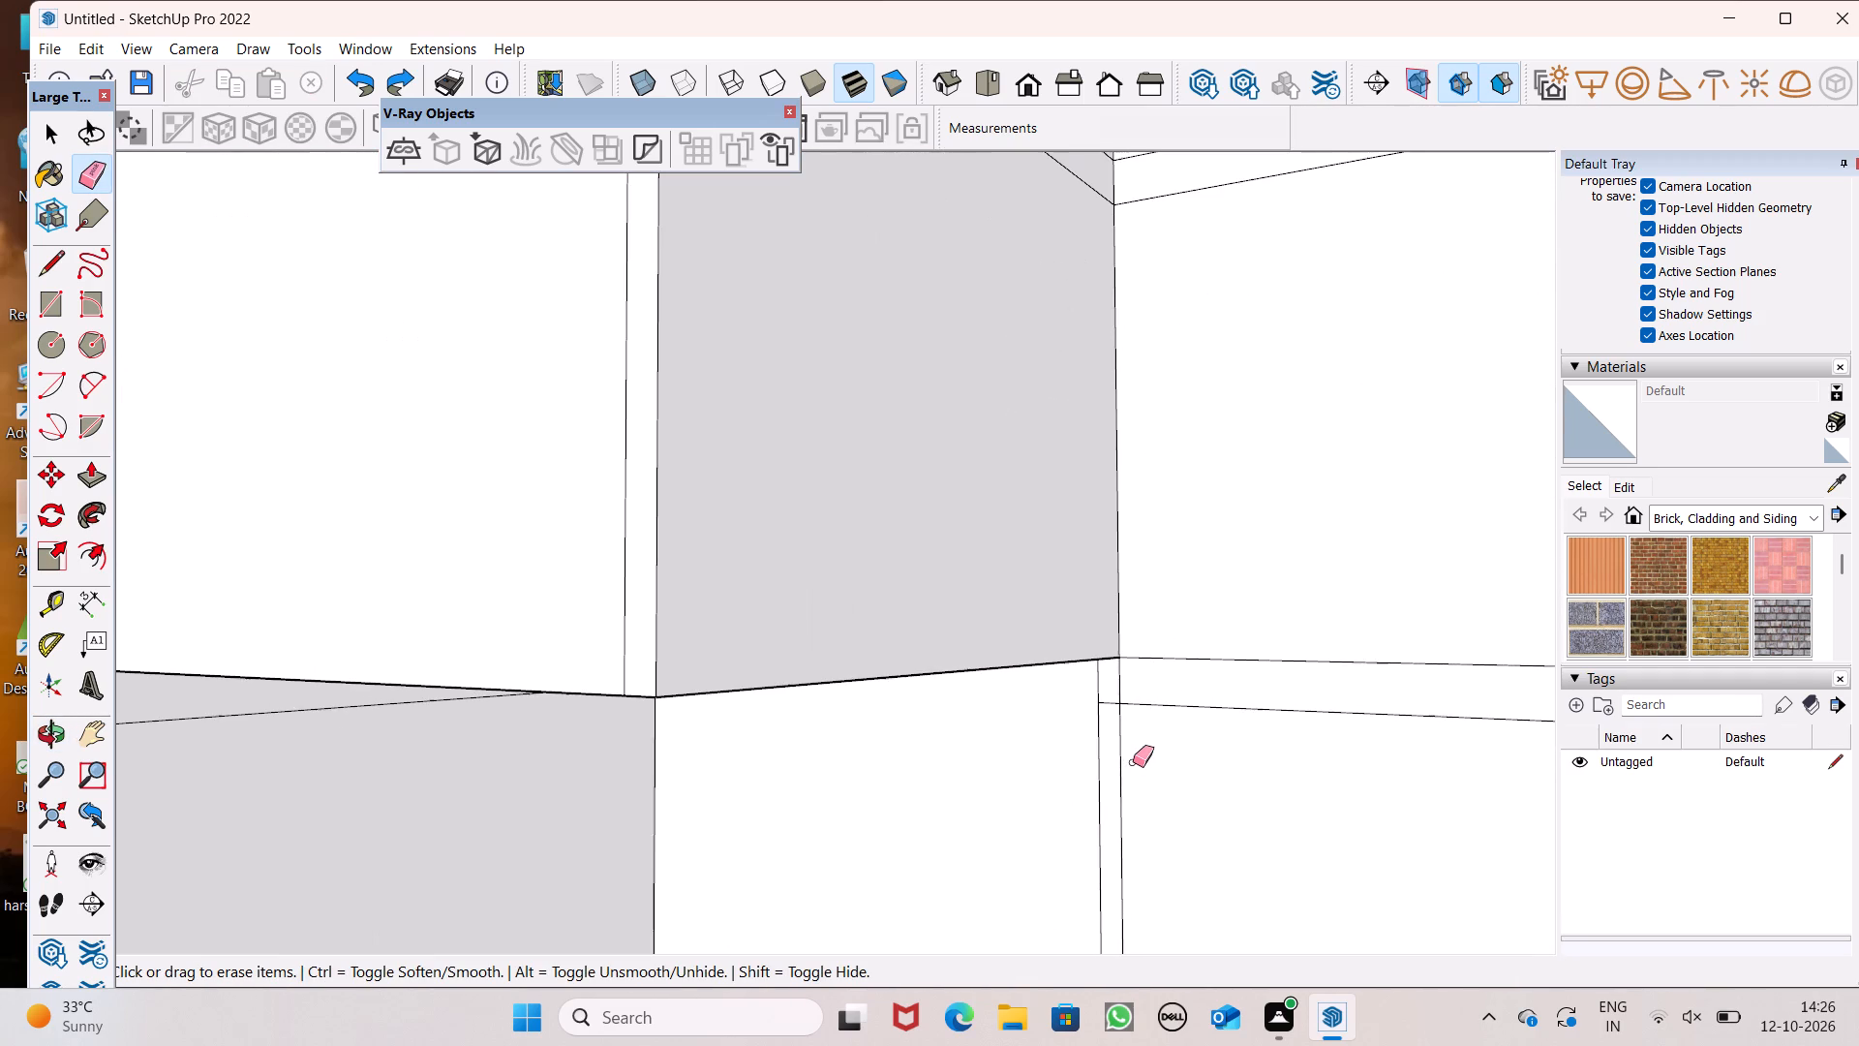
drag(1105, 698, 1107, 707)
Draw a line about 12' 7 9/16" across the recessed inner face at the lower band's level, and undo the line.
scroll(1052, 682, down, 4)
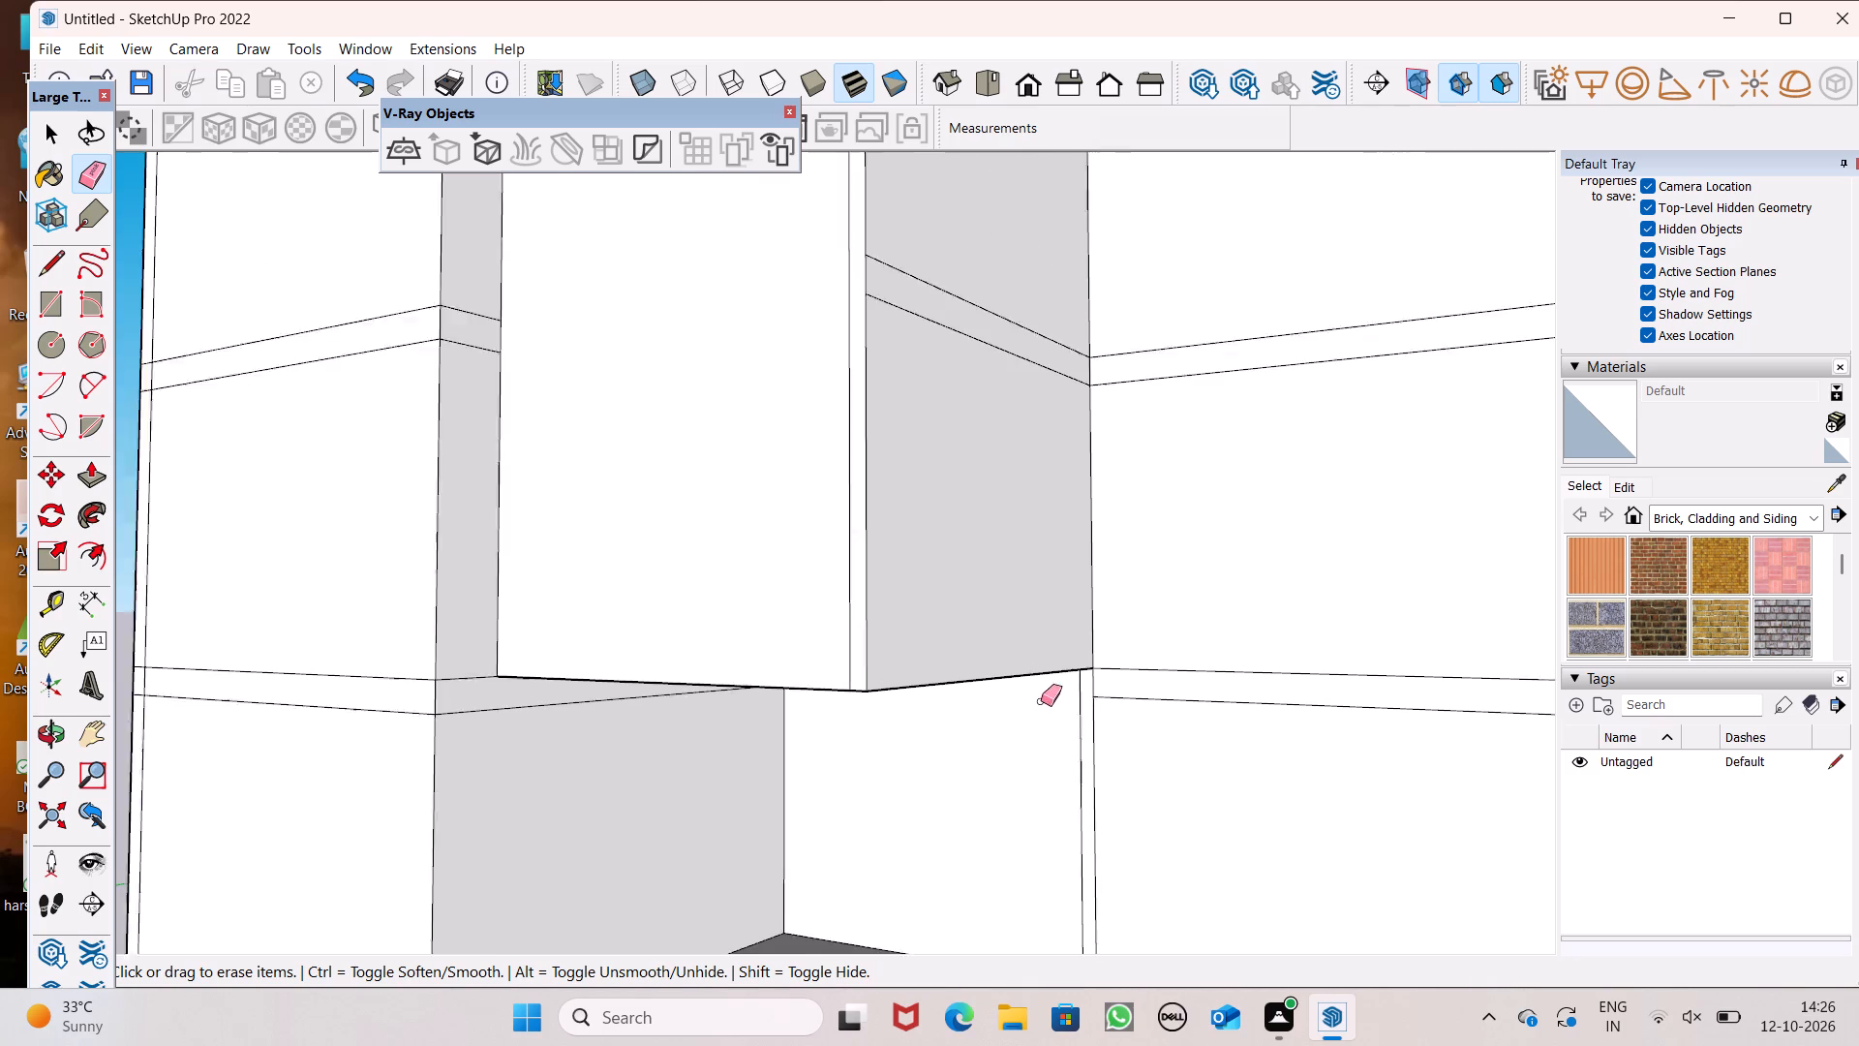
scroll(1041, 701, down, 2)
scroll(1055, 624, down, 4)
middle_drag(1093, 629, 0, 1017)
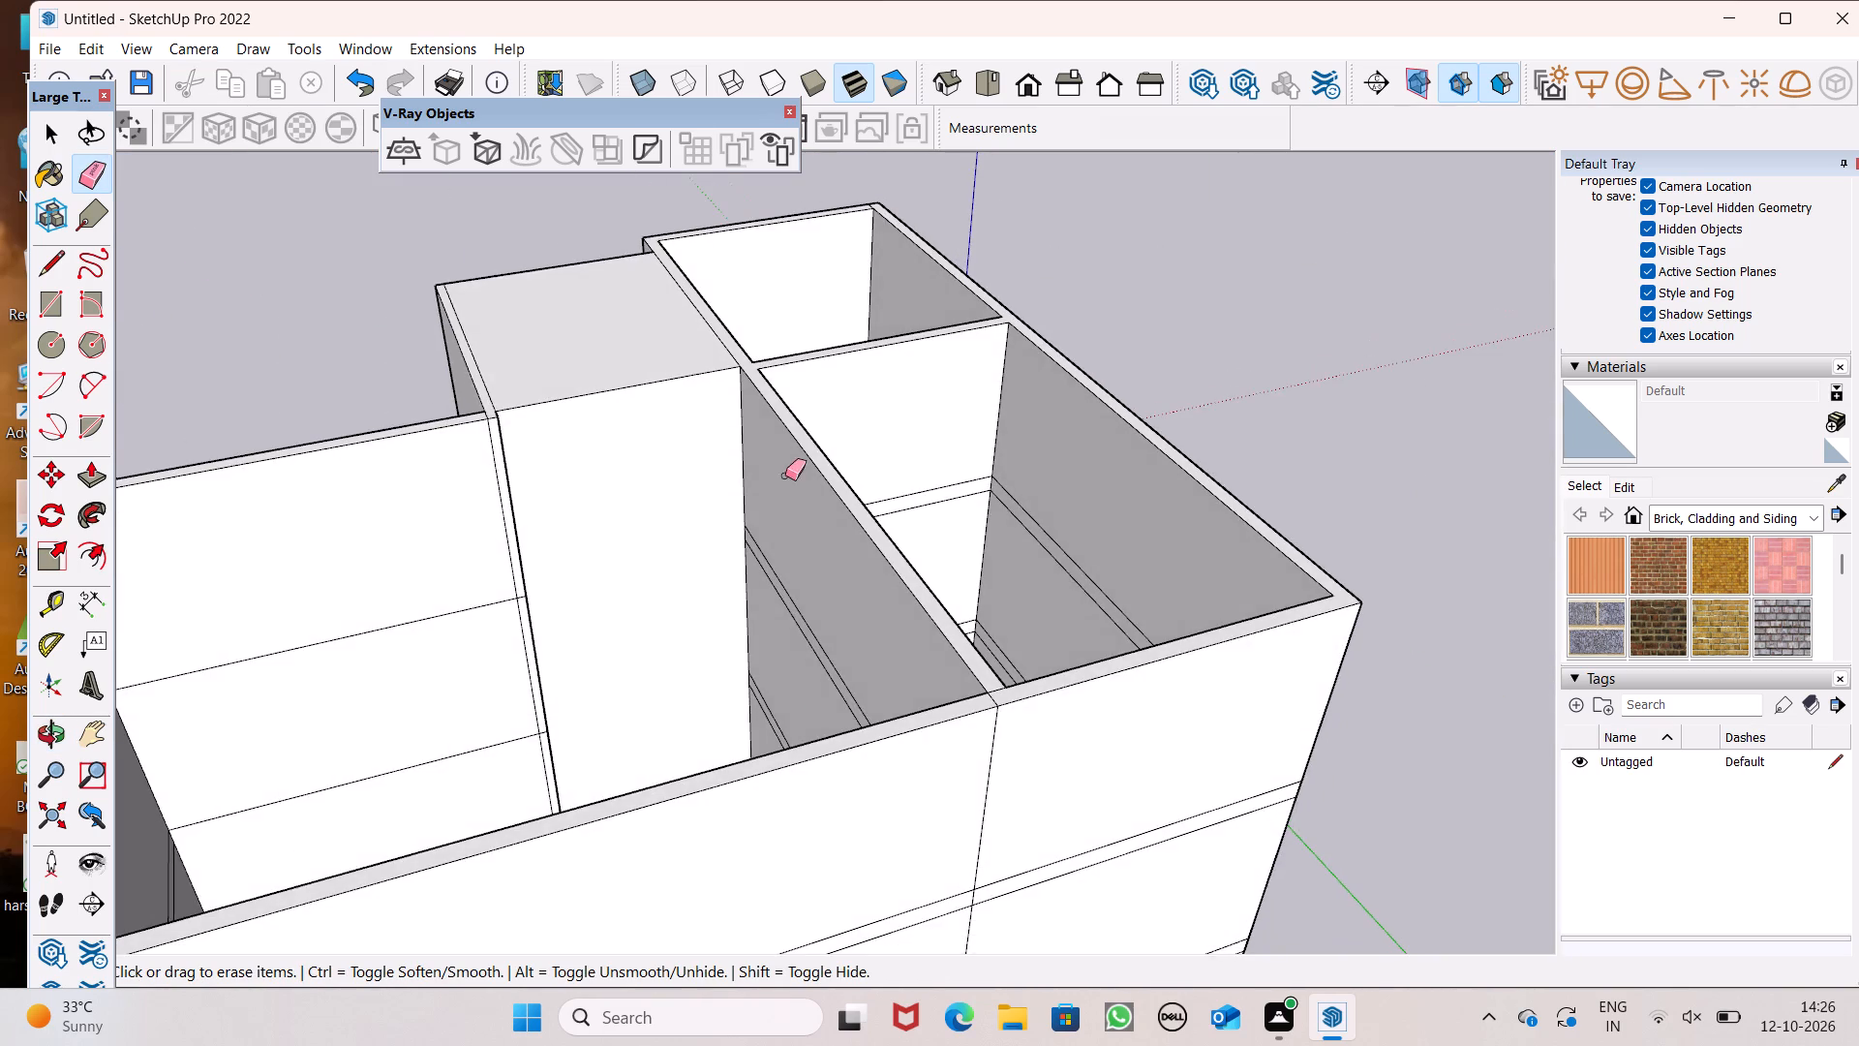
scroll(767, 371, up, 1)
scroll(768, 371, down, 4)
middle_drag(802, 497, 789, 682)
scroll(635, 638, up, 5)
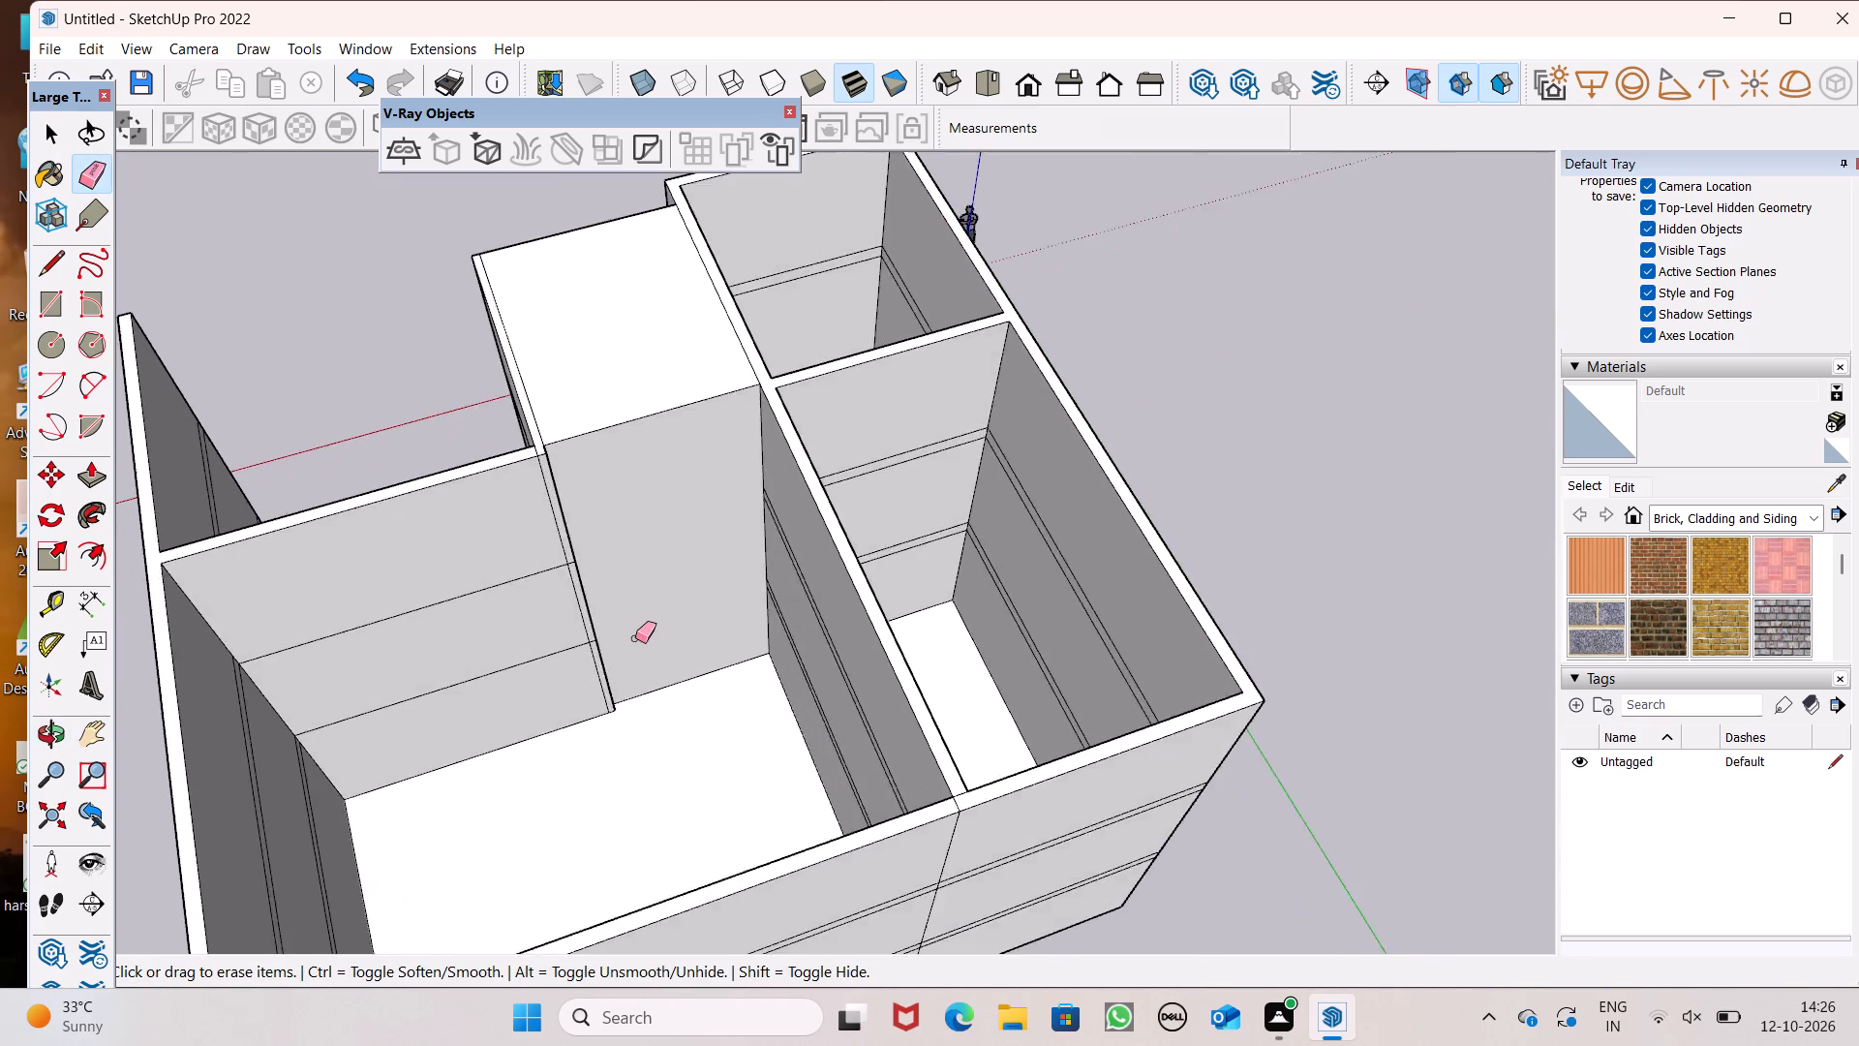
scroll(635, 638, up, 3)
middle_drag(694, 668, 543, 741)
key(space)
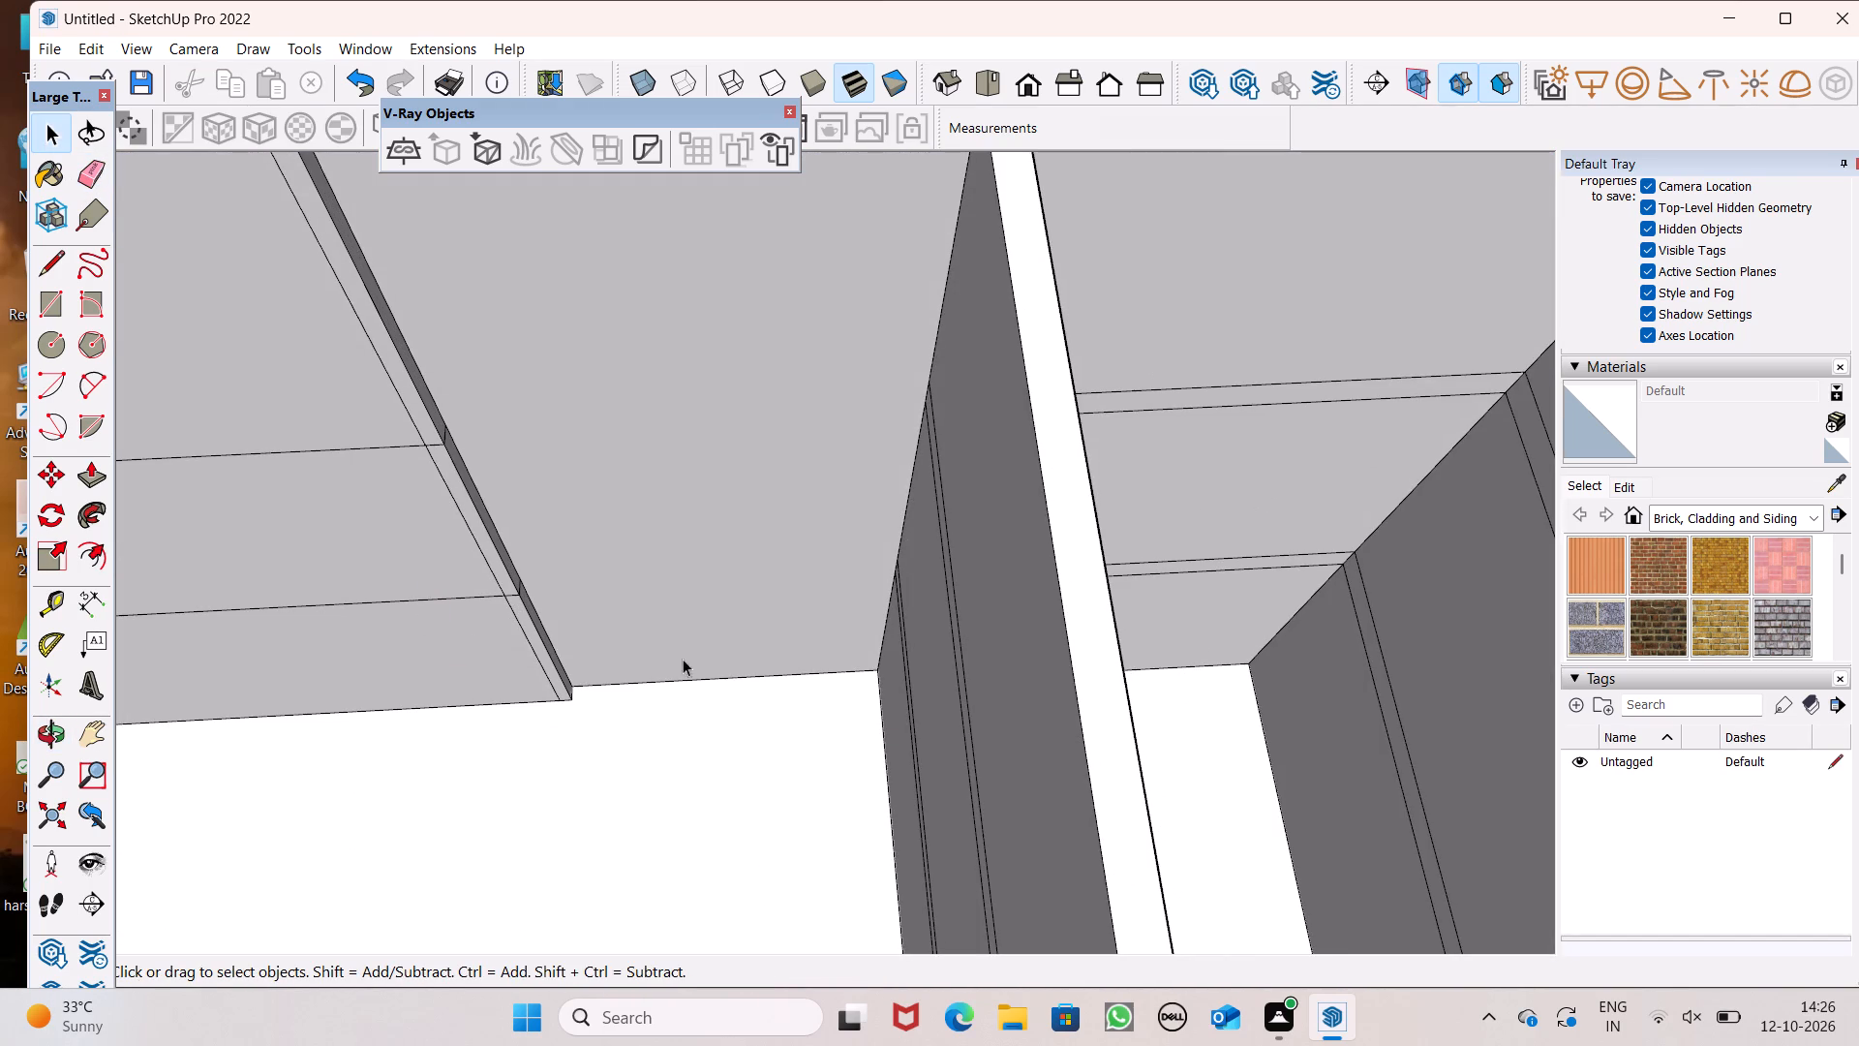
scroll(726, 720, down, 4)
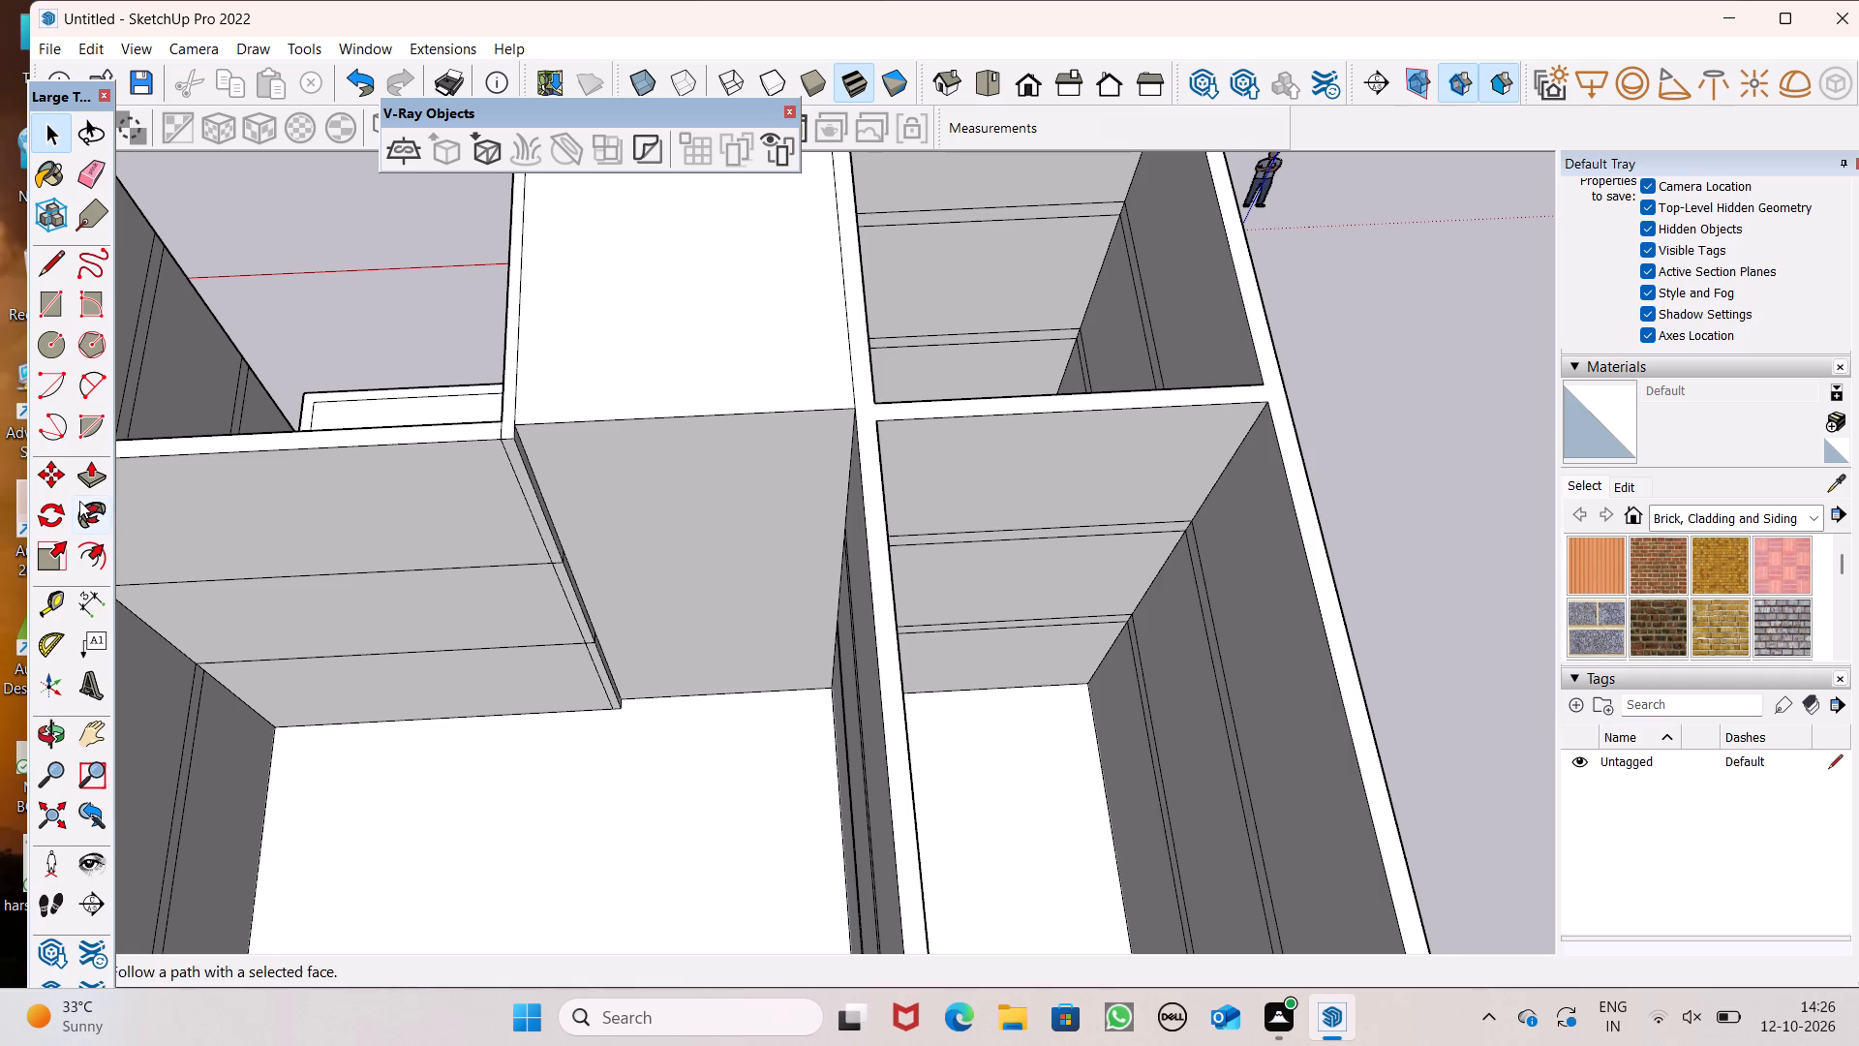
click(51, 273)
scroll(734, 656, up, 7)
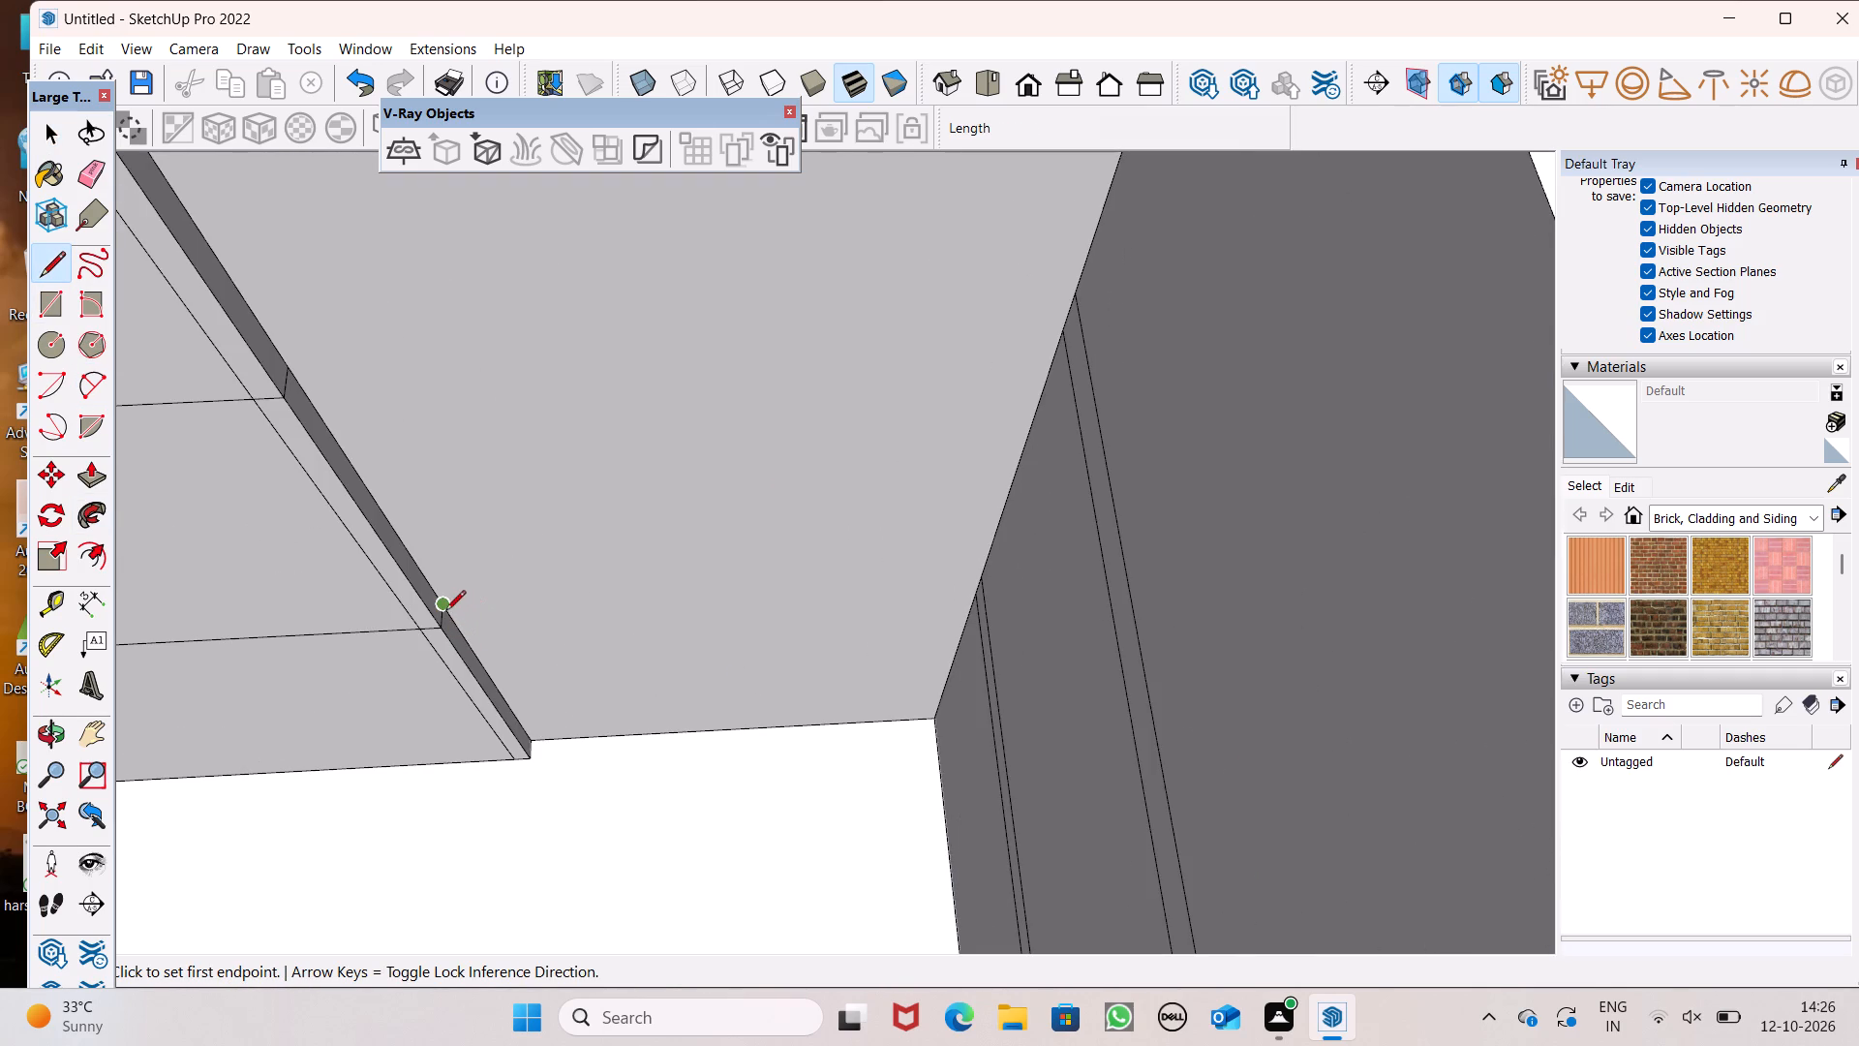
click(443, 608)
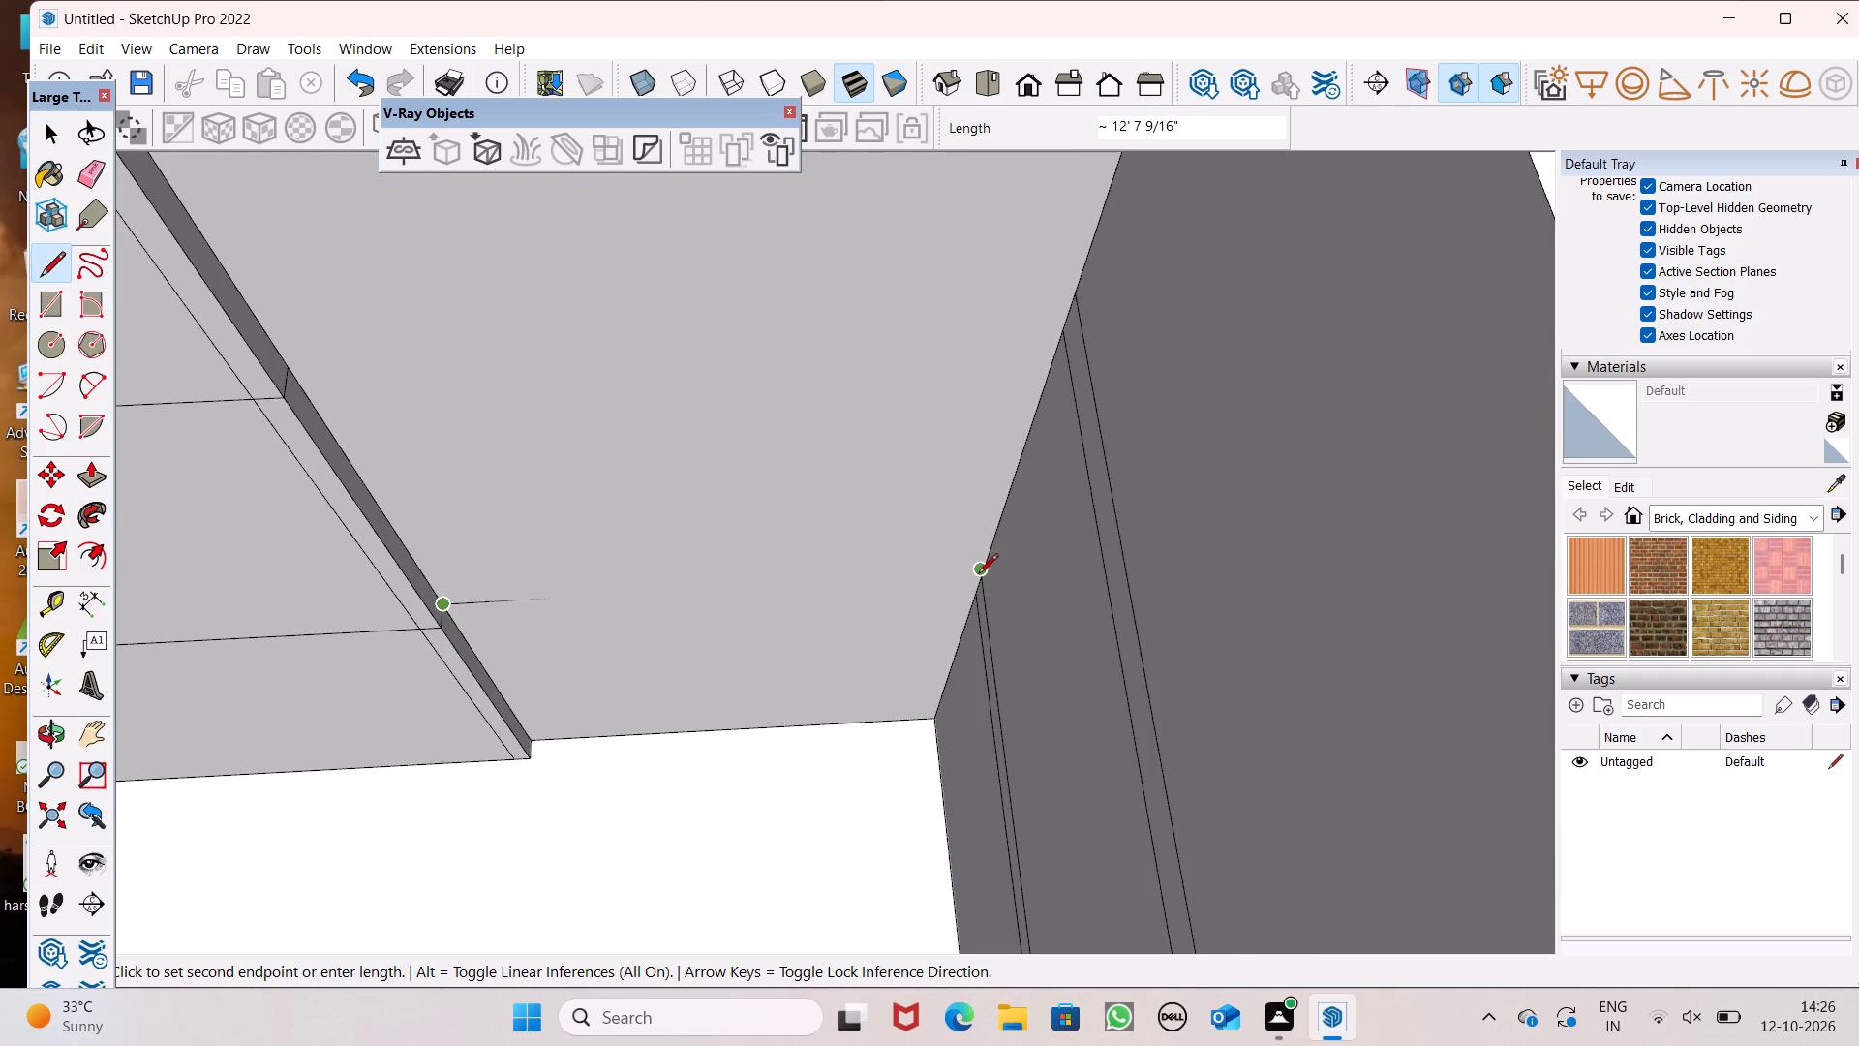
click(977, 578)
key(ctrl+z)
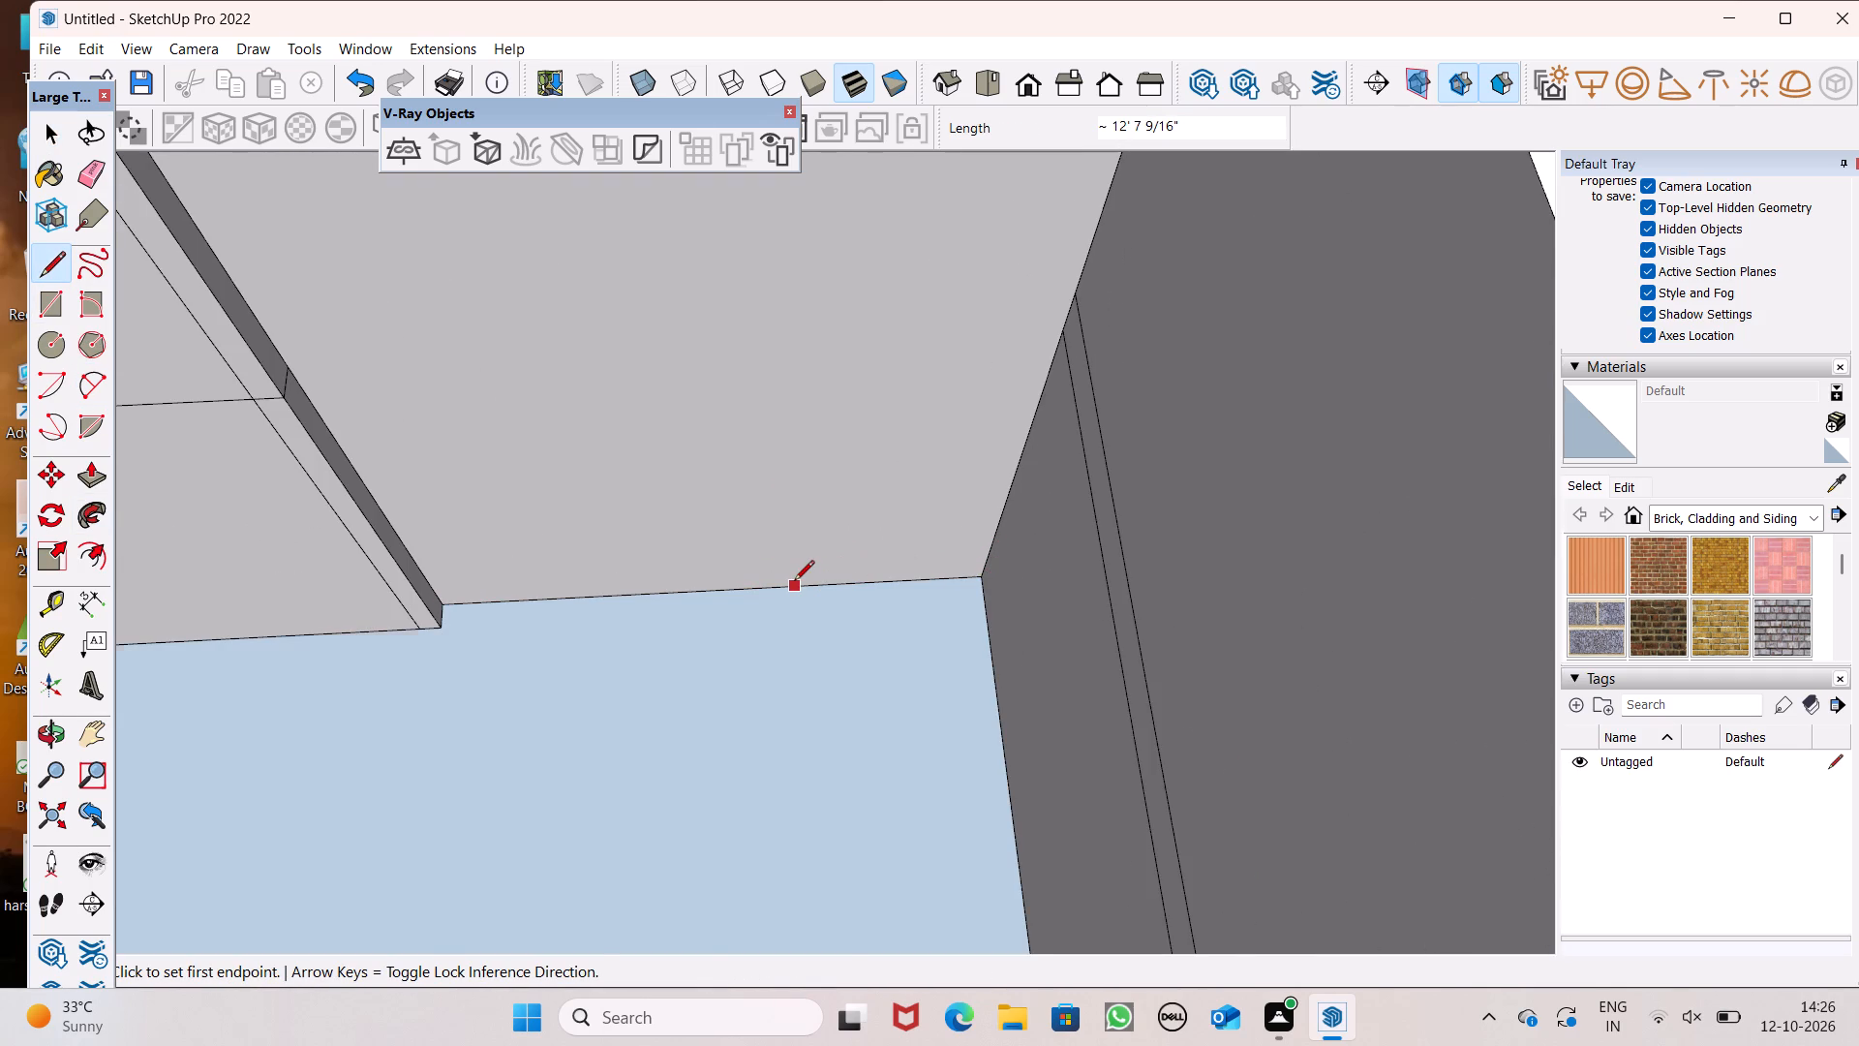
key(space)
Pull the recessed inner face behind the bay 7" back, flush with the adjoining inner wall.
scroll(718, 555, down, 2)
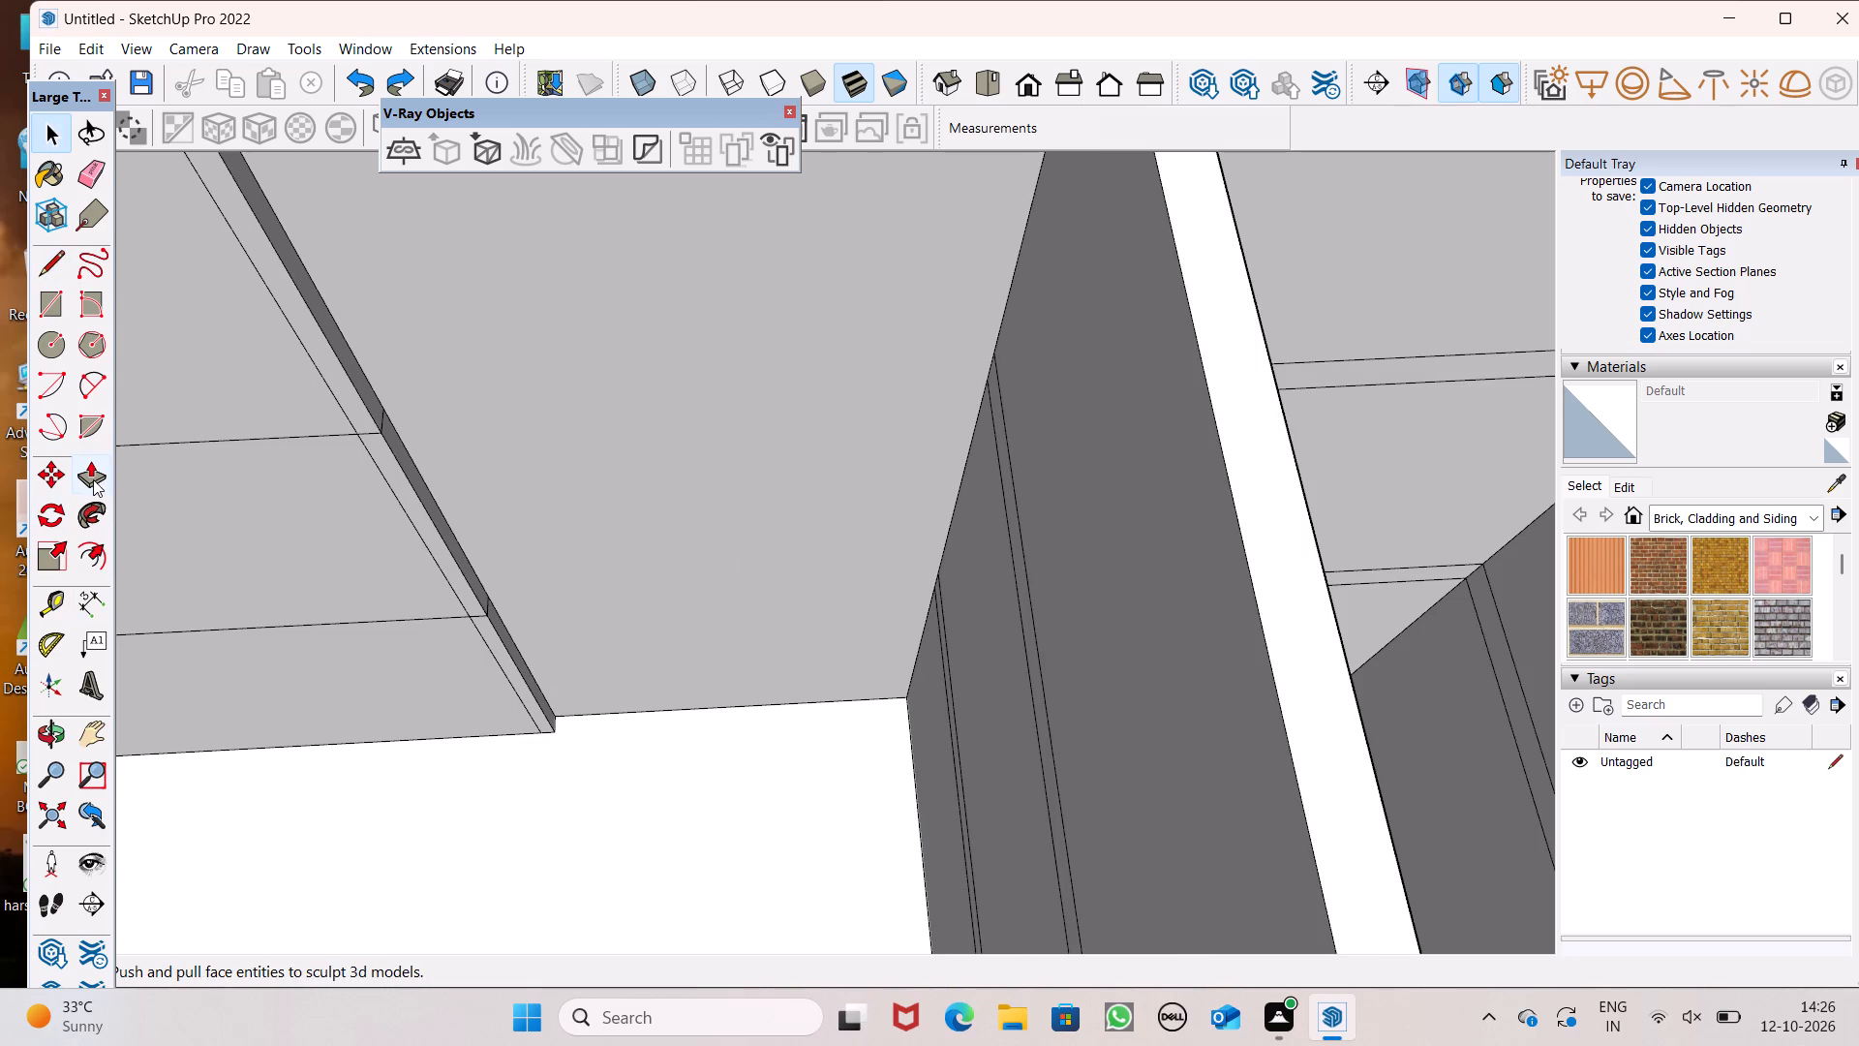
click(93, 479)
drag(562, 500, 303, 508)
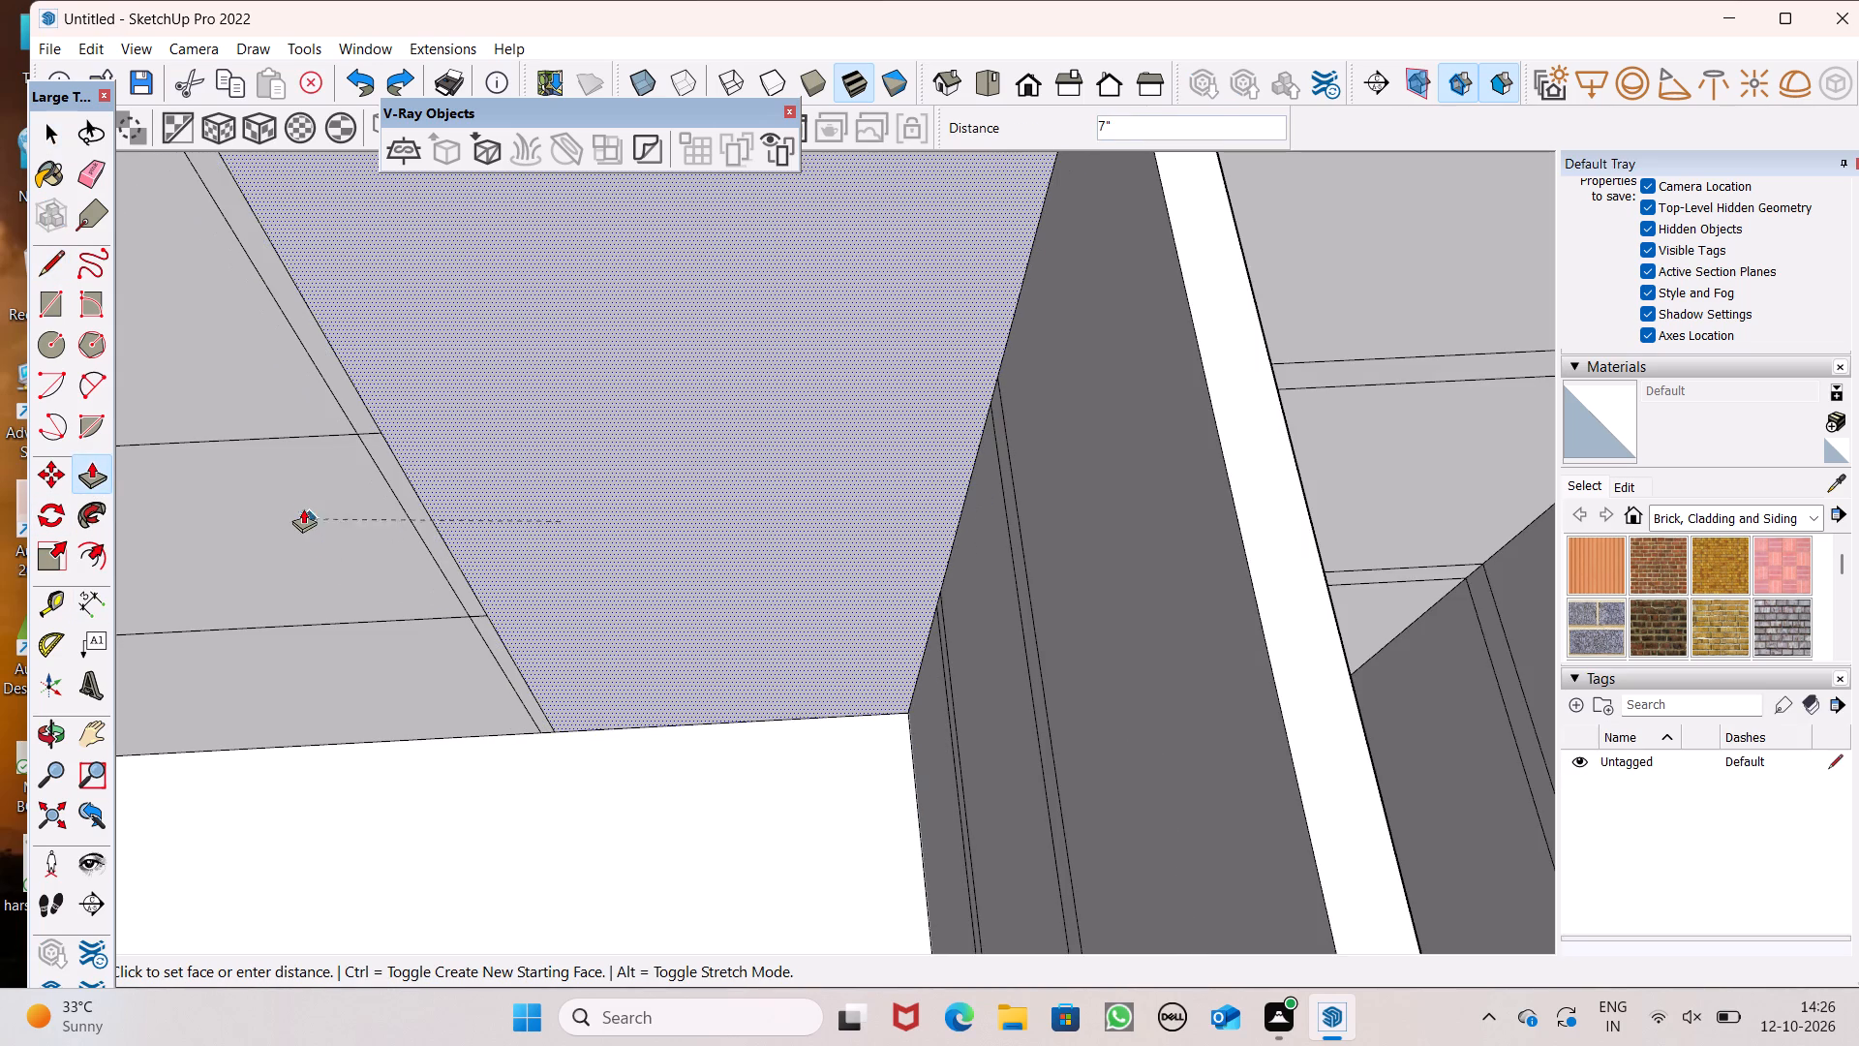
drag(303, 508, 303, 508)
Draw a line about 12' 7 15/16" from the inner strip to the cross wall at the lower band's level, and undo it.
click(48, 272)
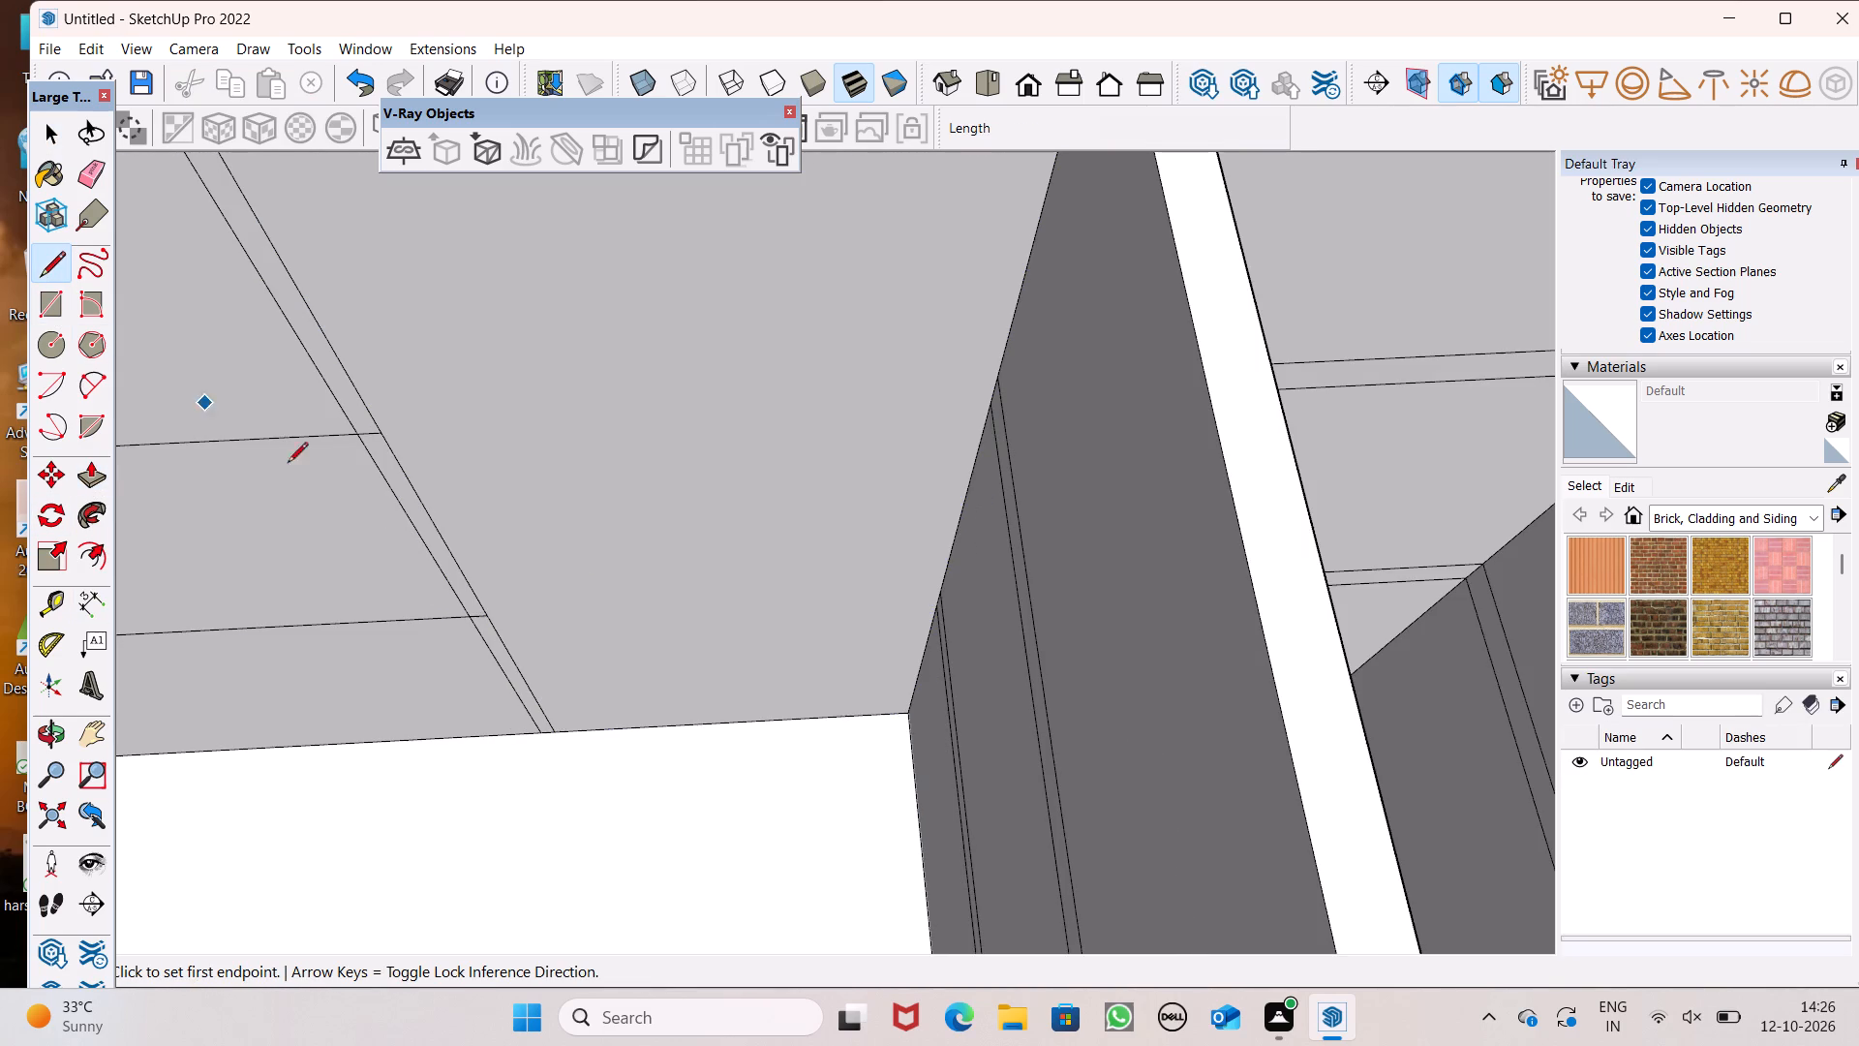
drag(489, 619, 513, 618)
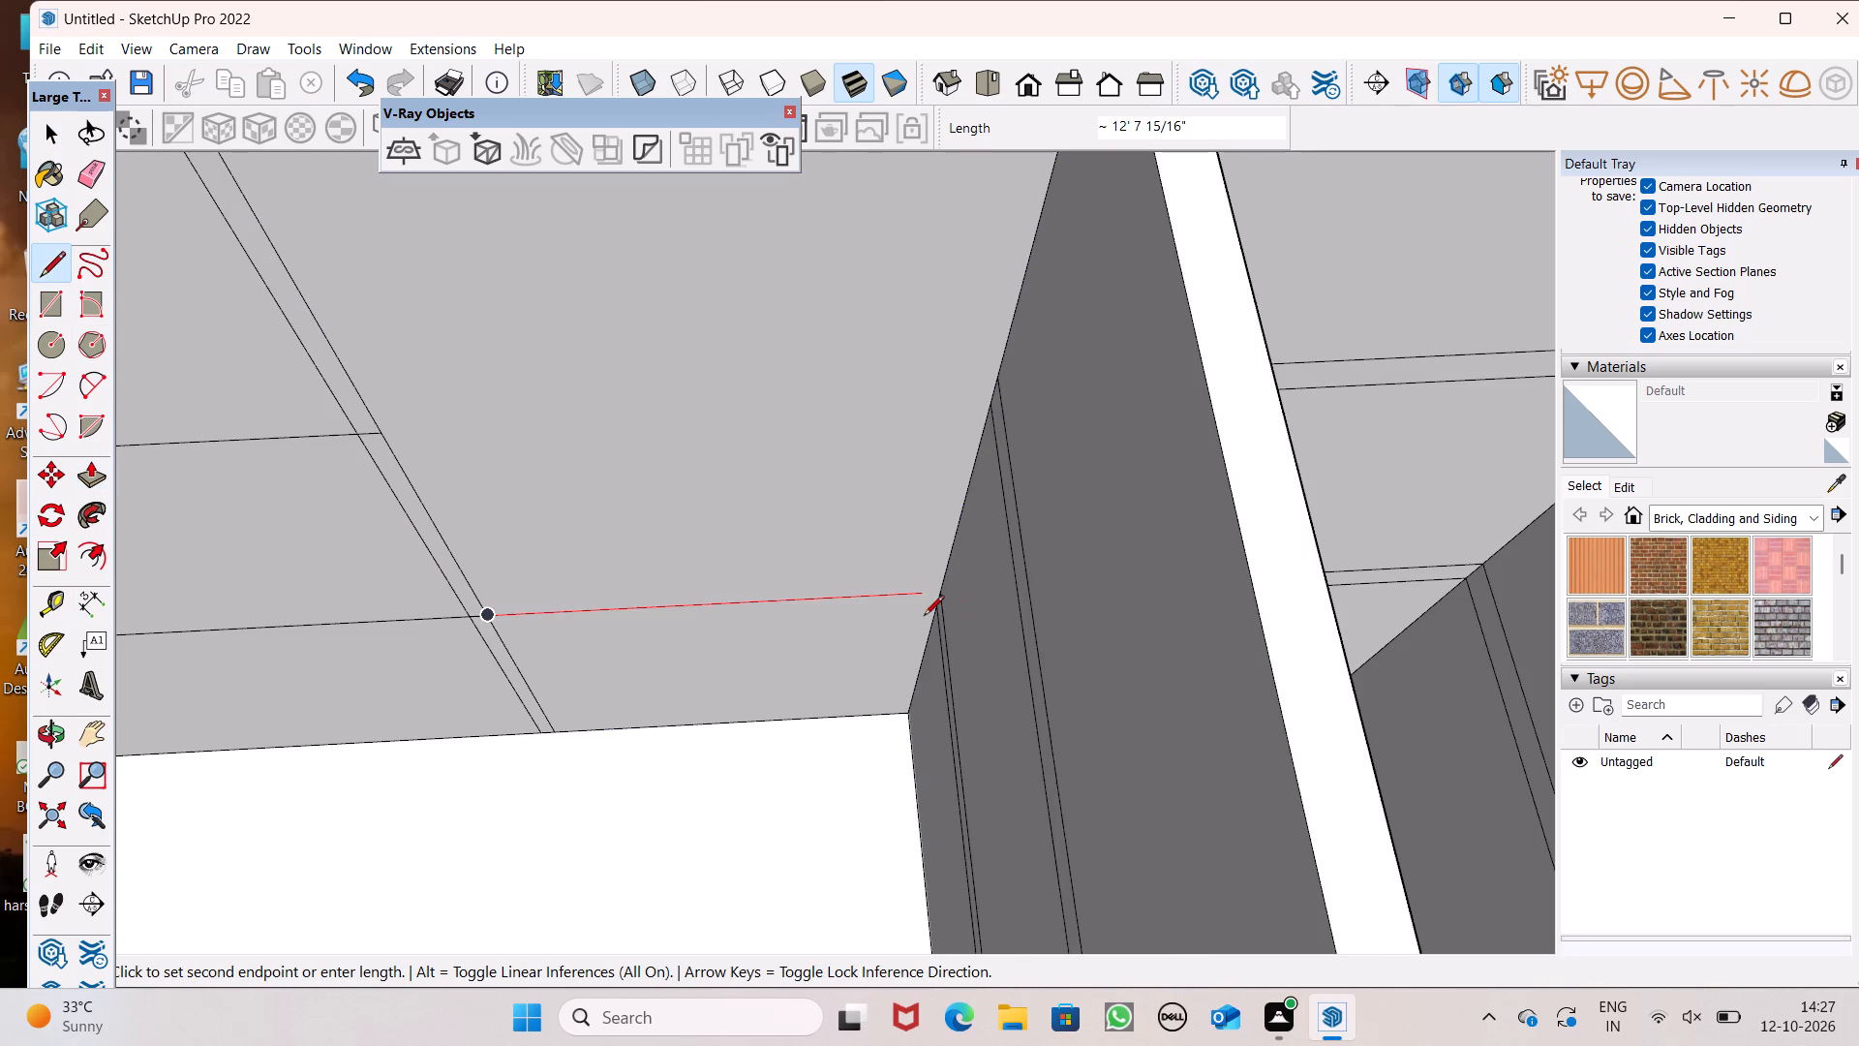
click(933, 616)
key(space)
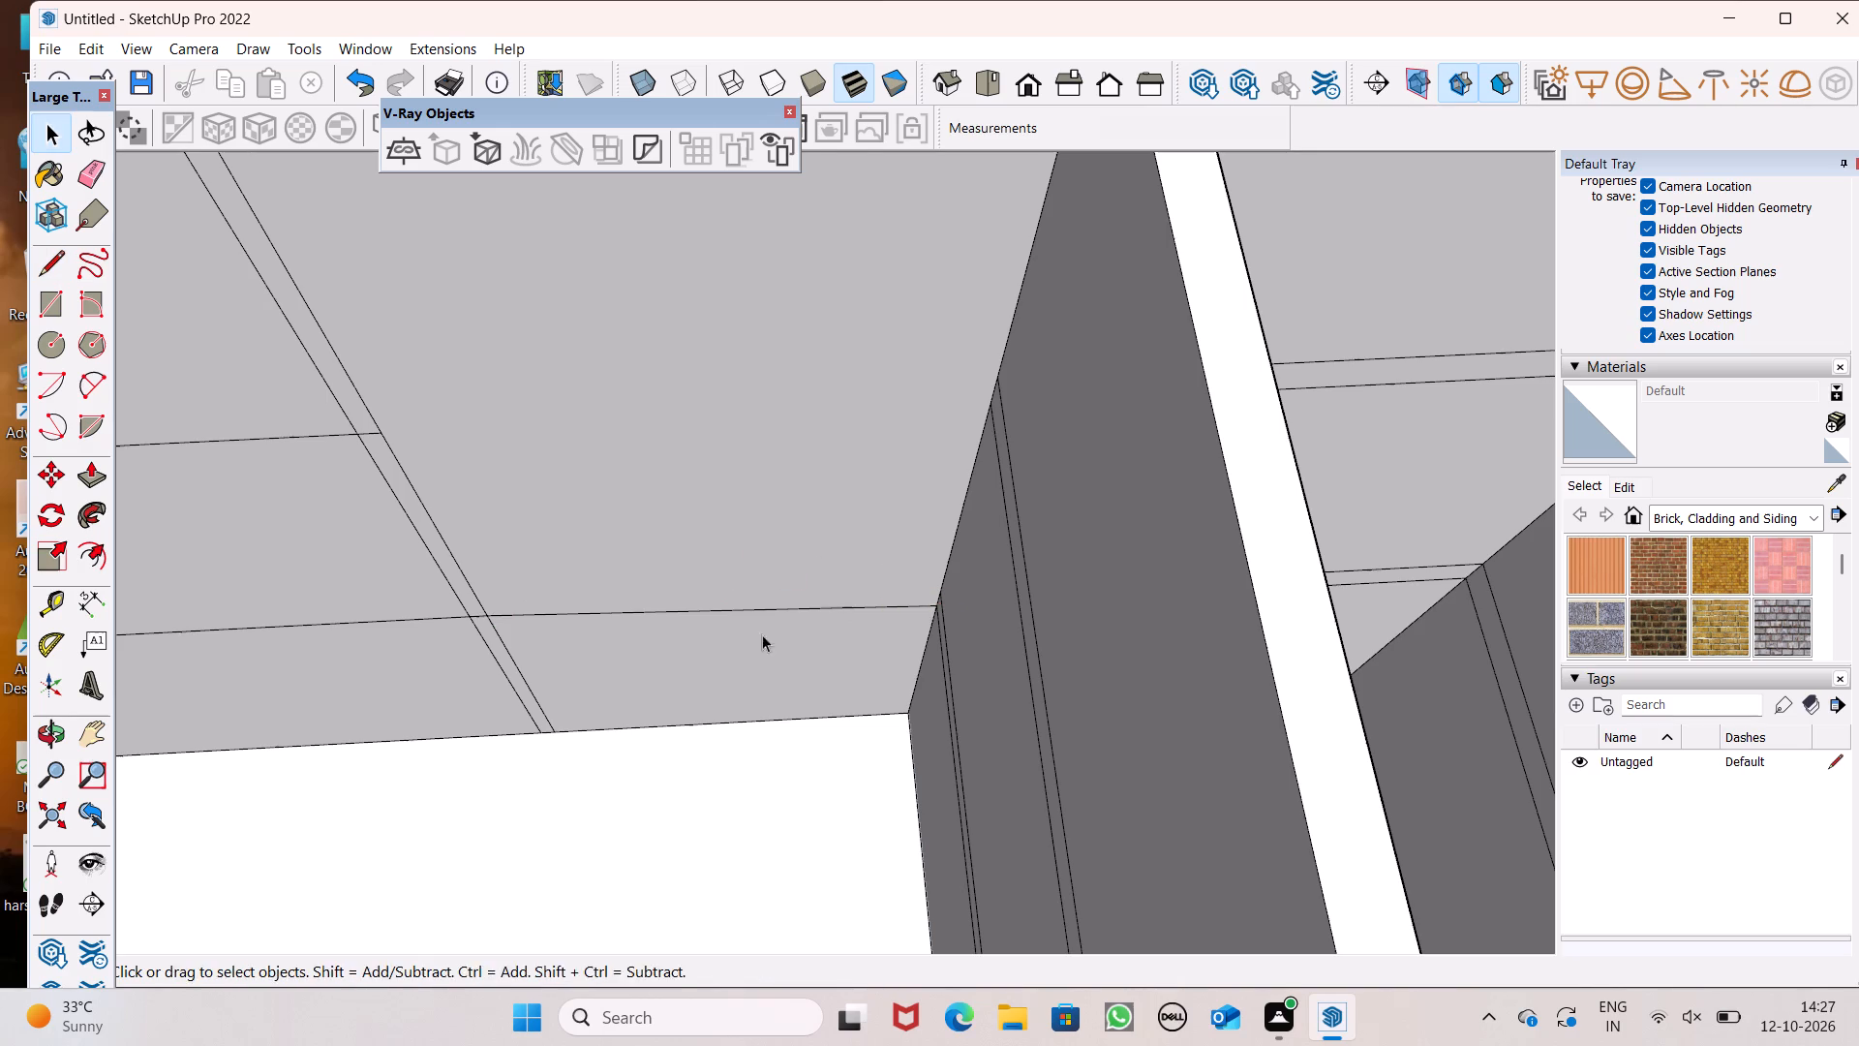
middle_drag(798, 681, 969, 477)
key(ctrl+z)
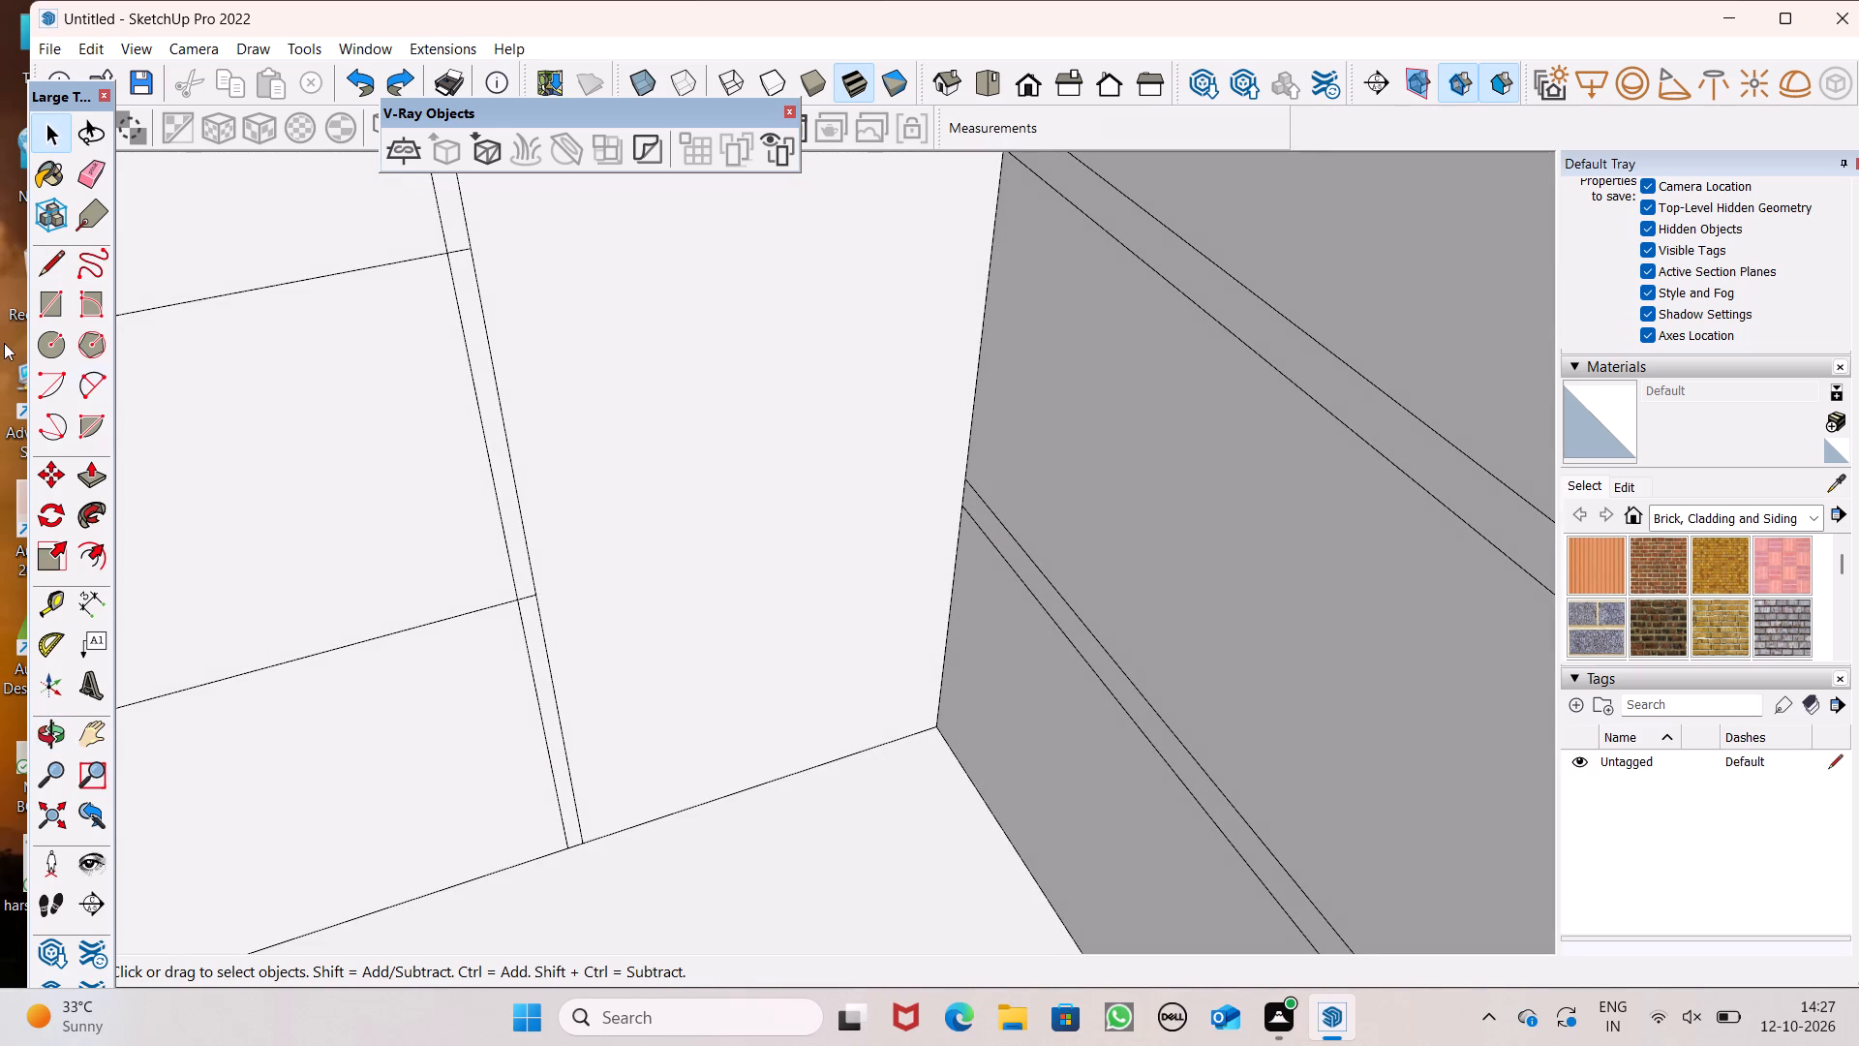
Draw a line at the lower band's level from the inner strip's edge to the cross-wall corner, closing the floor face.
click(46, 266)
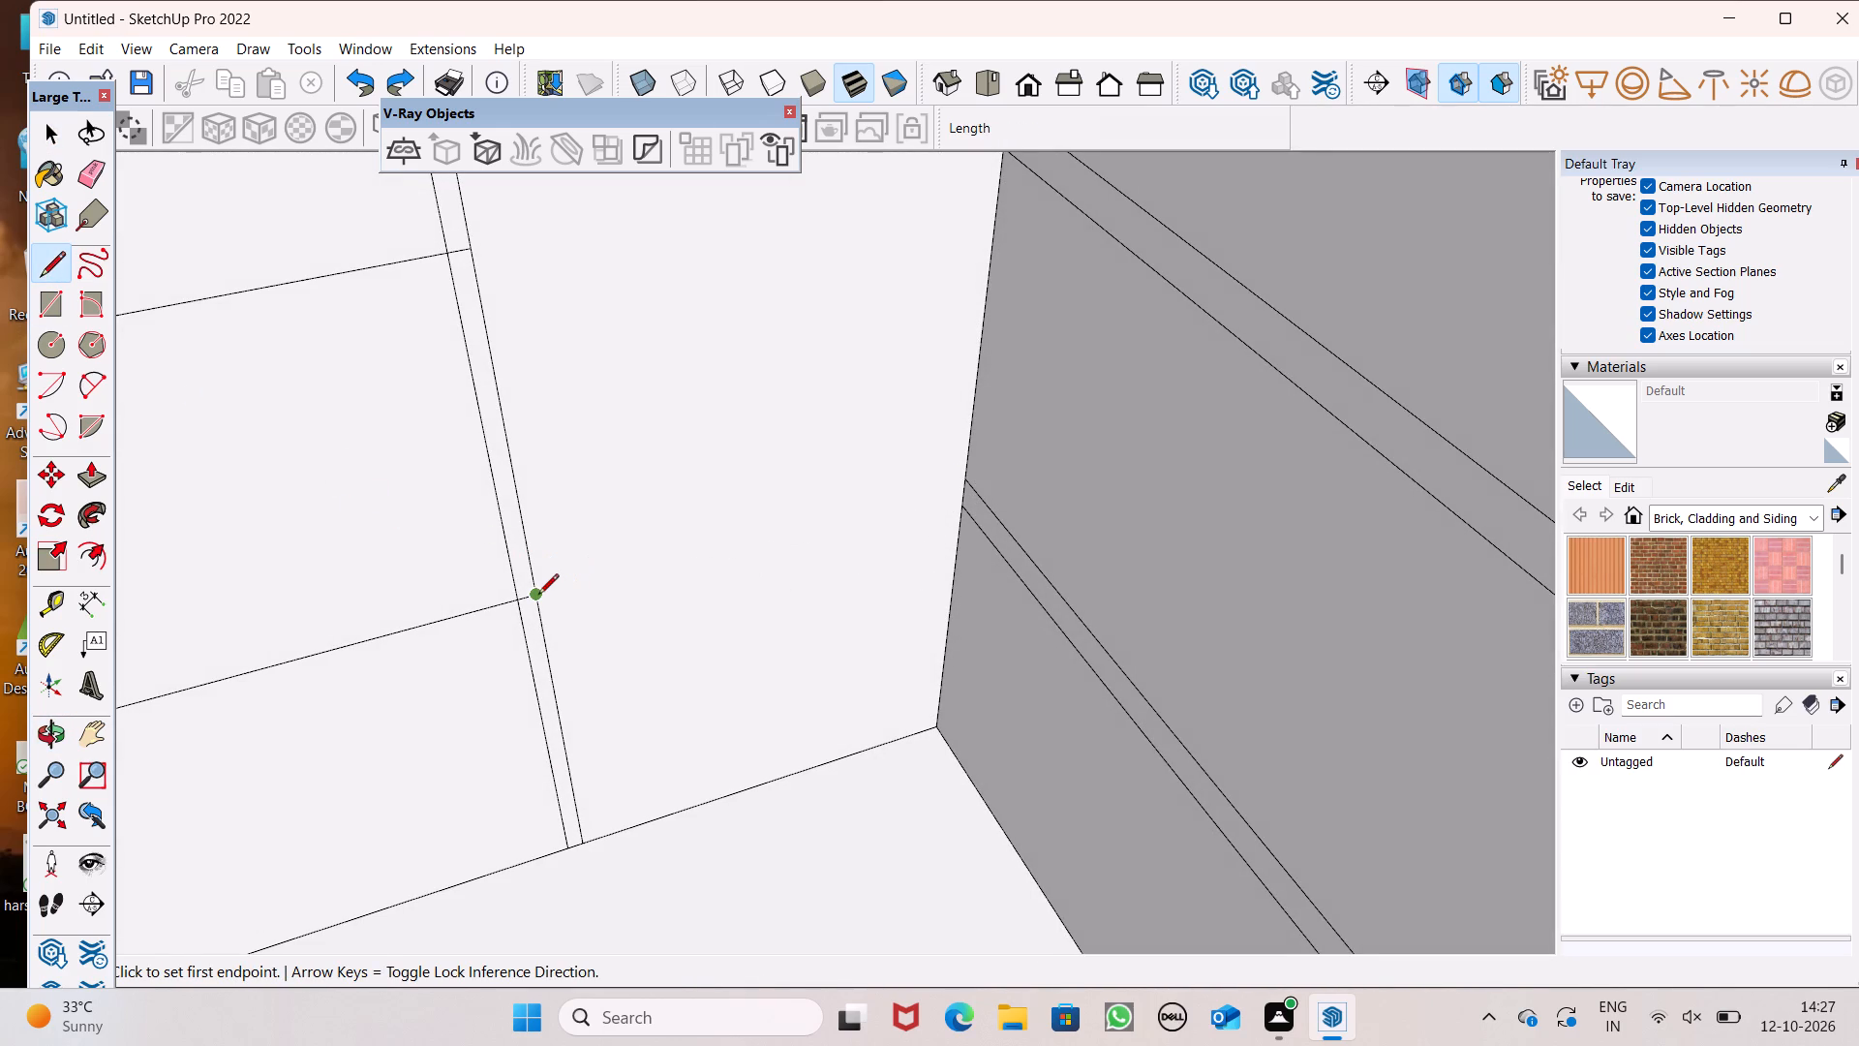
drag(538, 595, 557, 586)
click(984, 480)
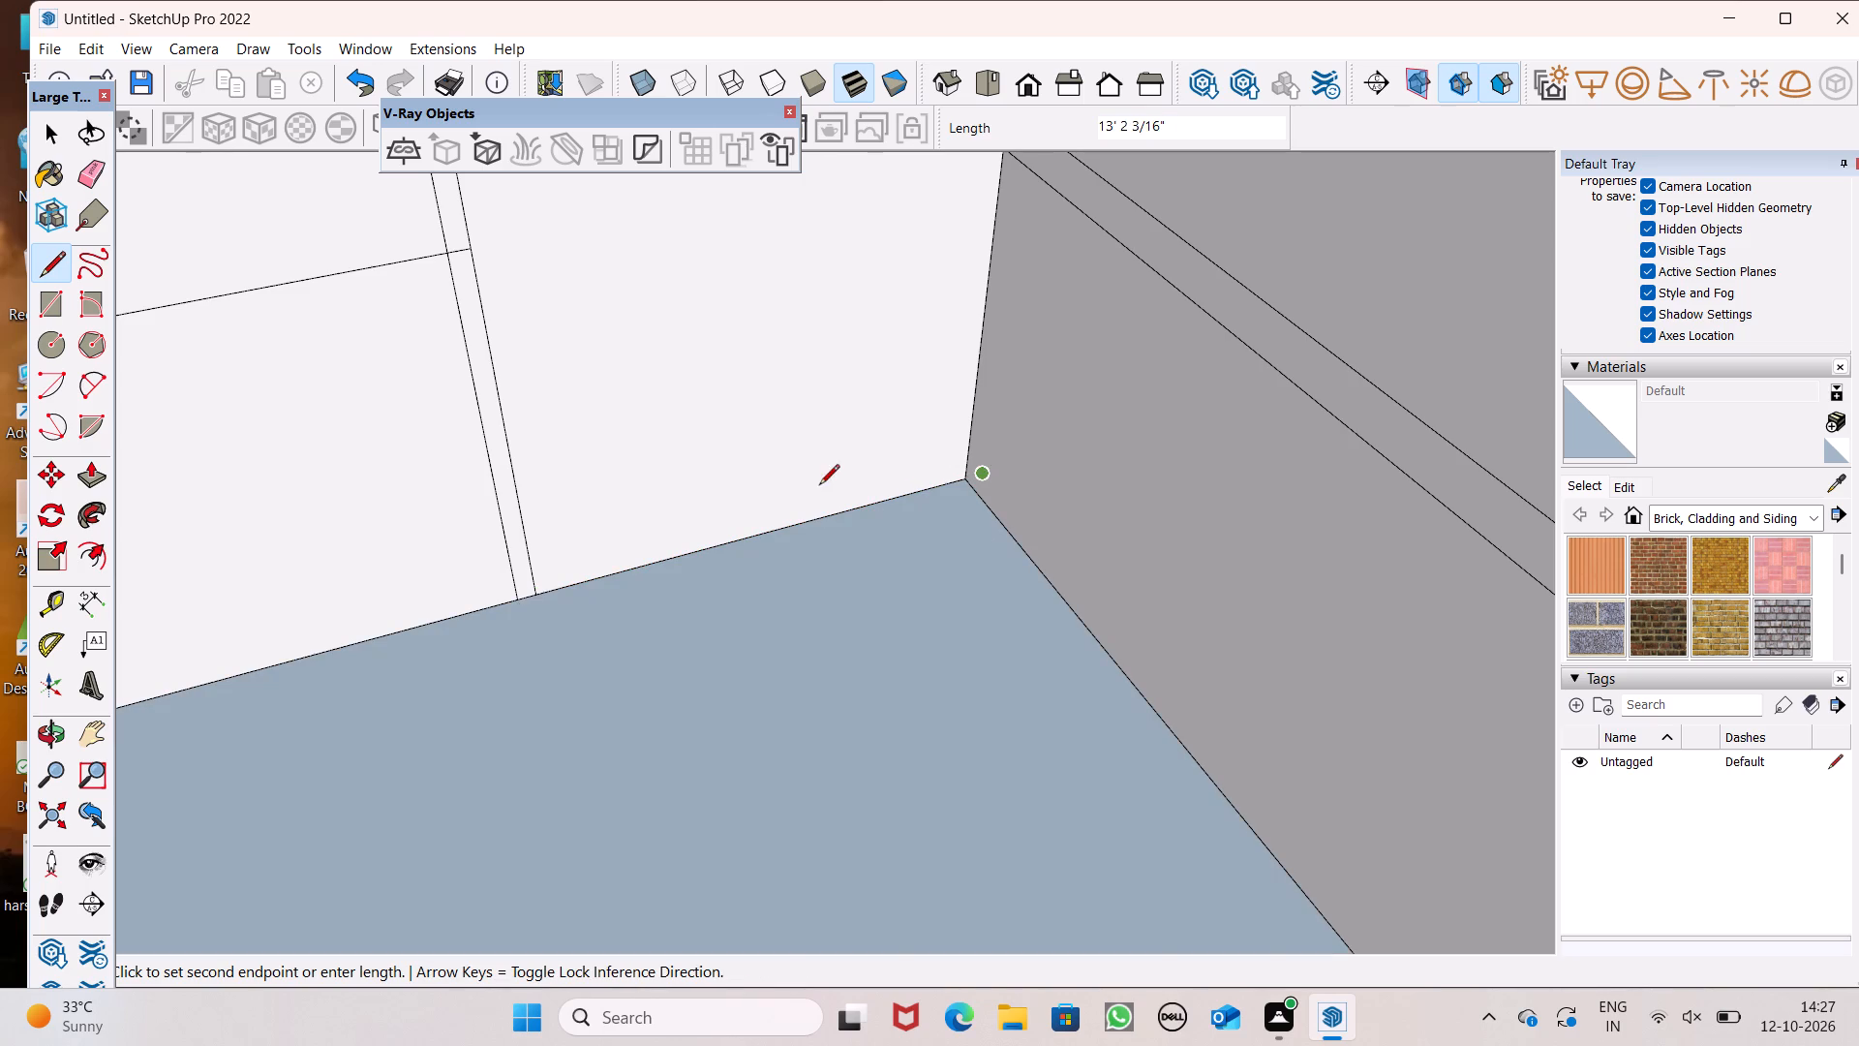
key(space)
Push the recessed inner face forward about 15' 5 13/16" into the projecting bay to hollow it above the lower band.
scroll(815, 486, down, 6)
middle_drag(856, 494, 739, 597)
click(103, 493)
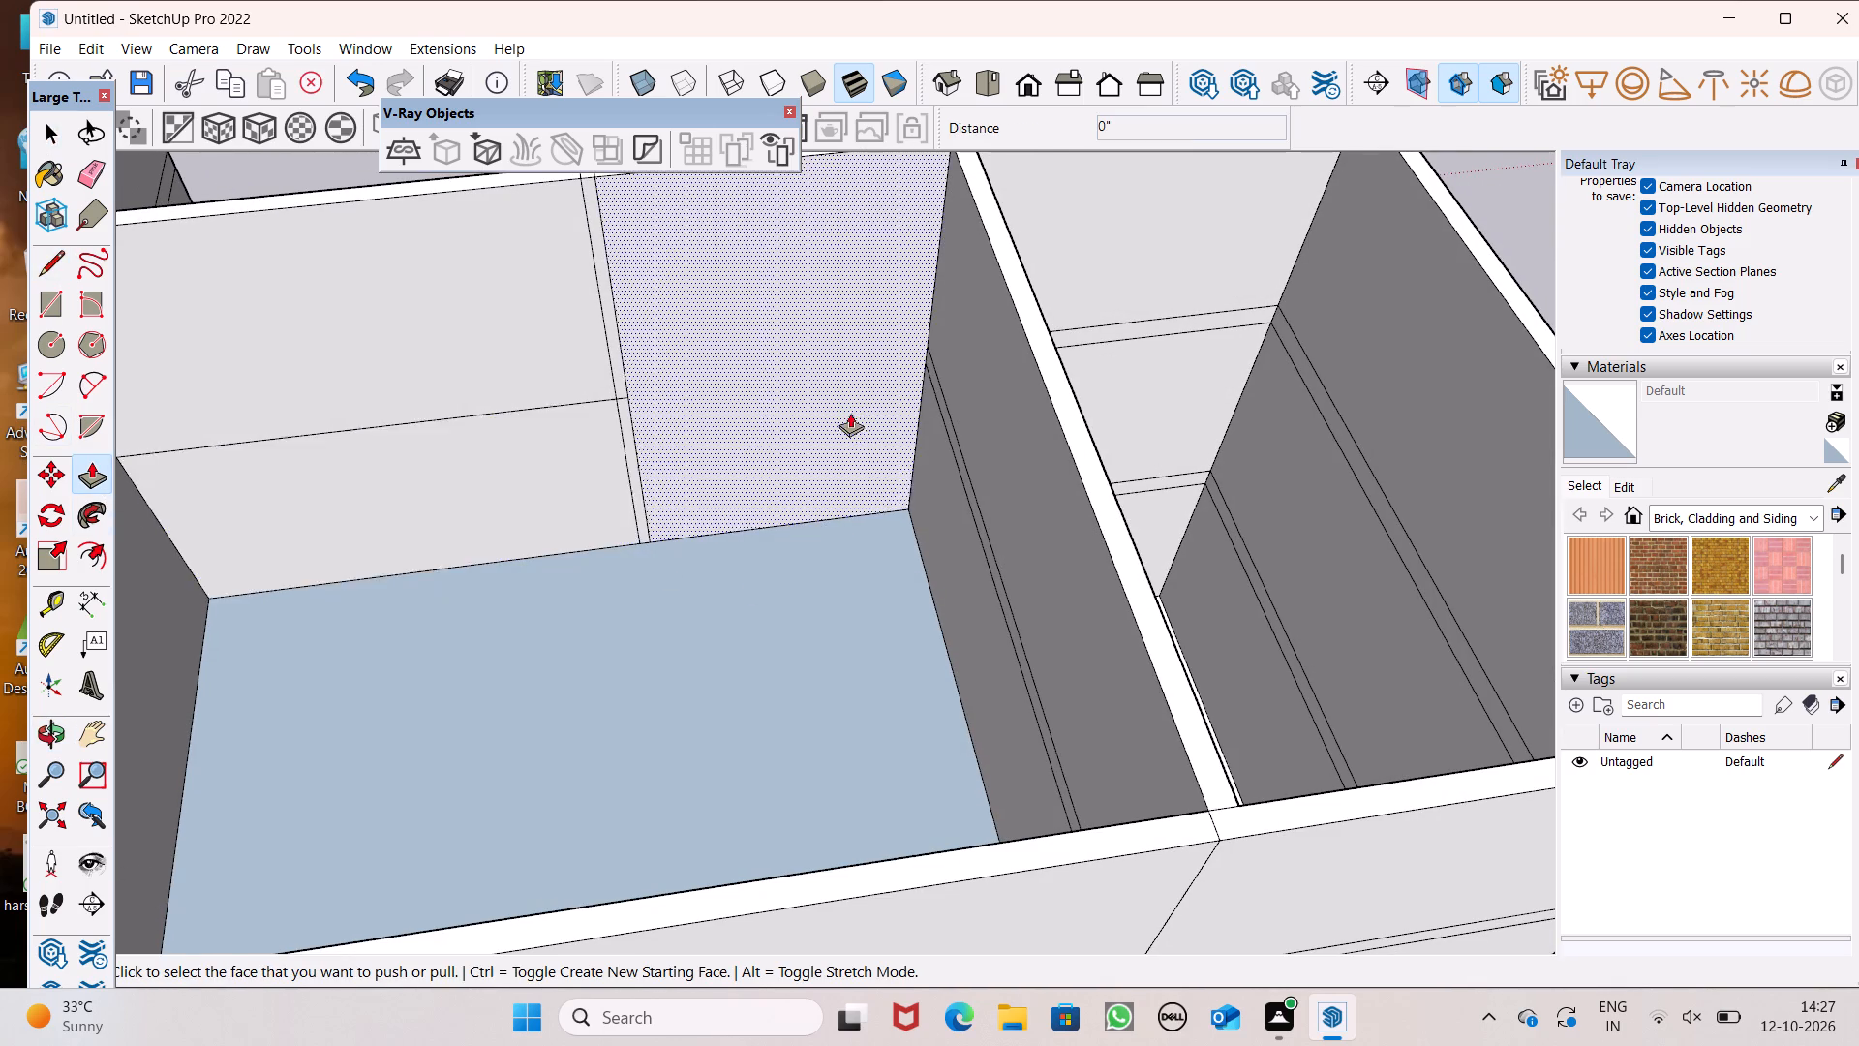
scroll(857, 415, down, 8)
scroll(759, 251, up, 6)
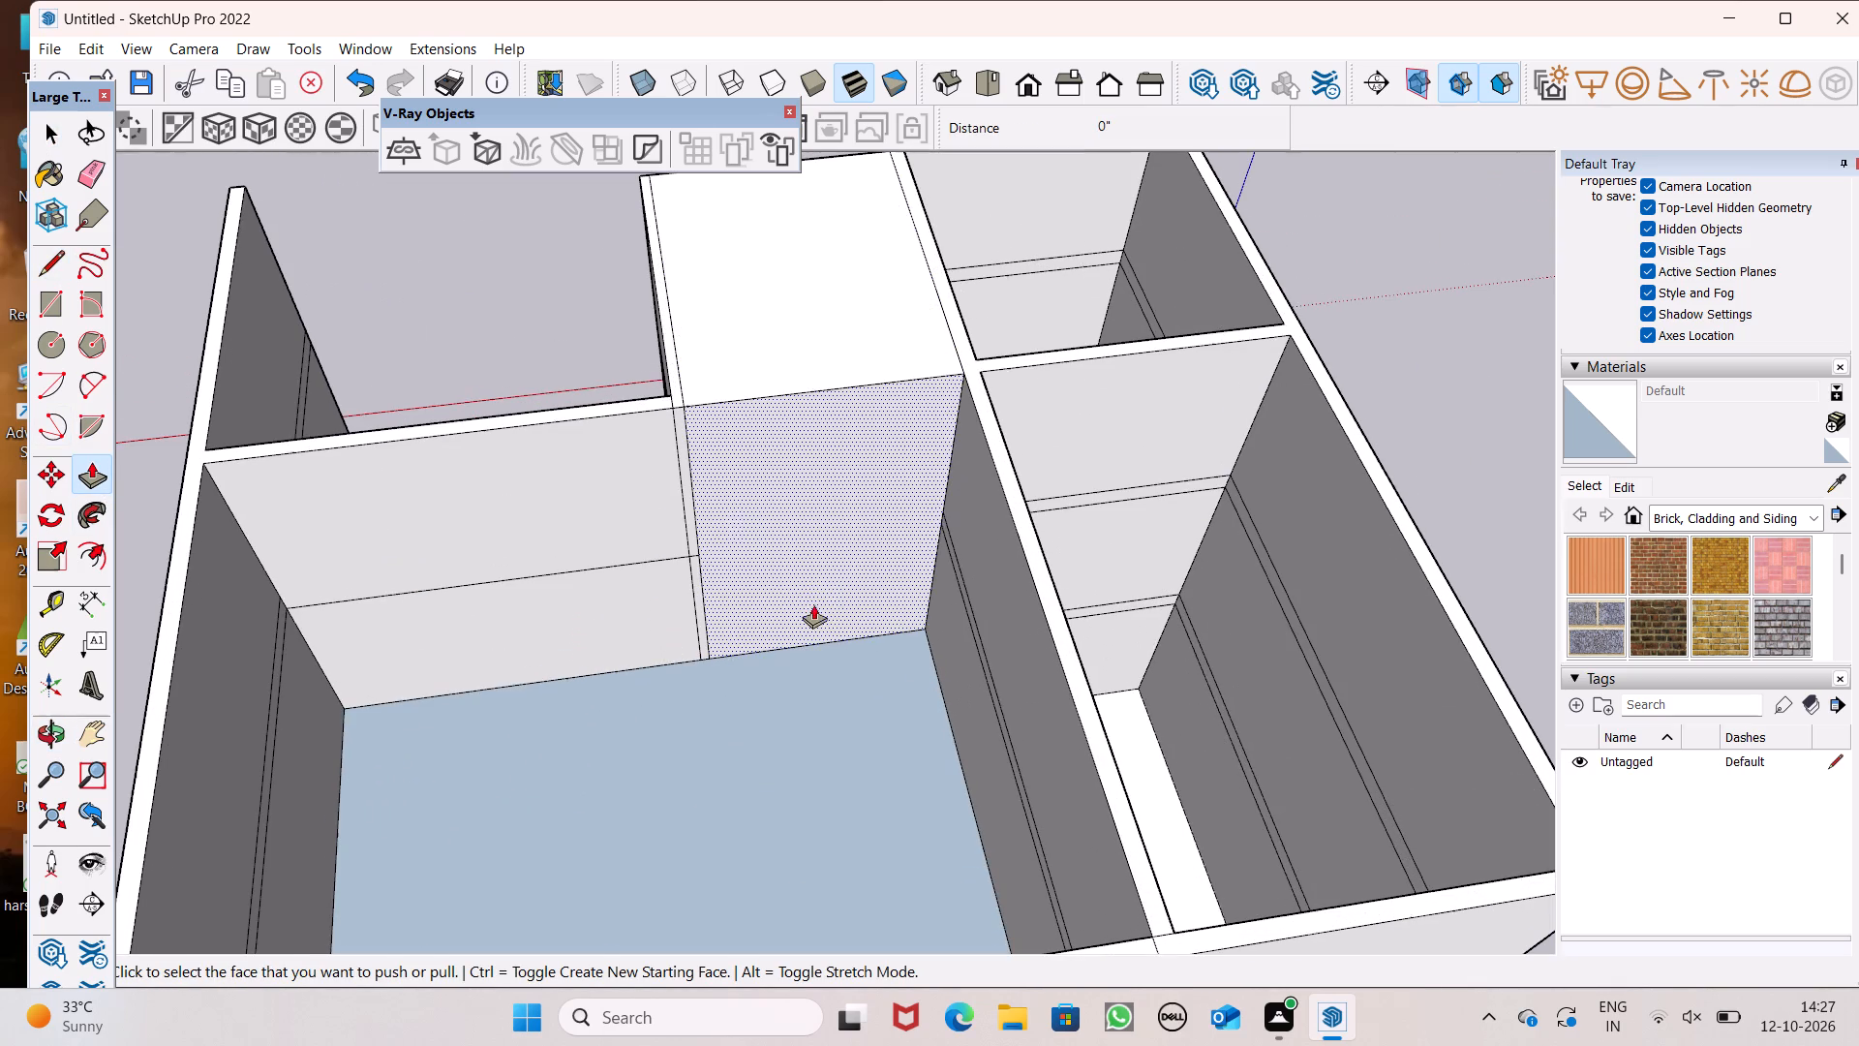
drag(815, 592, 806, 469)
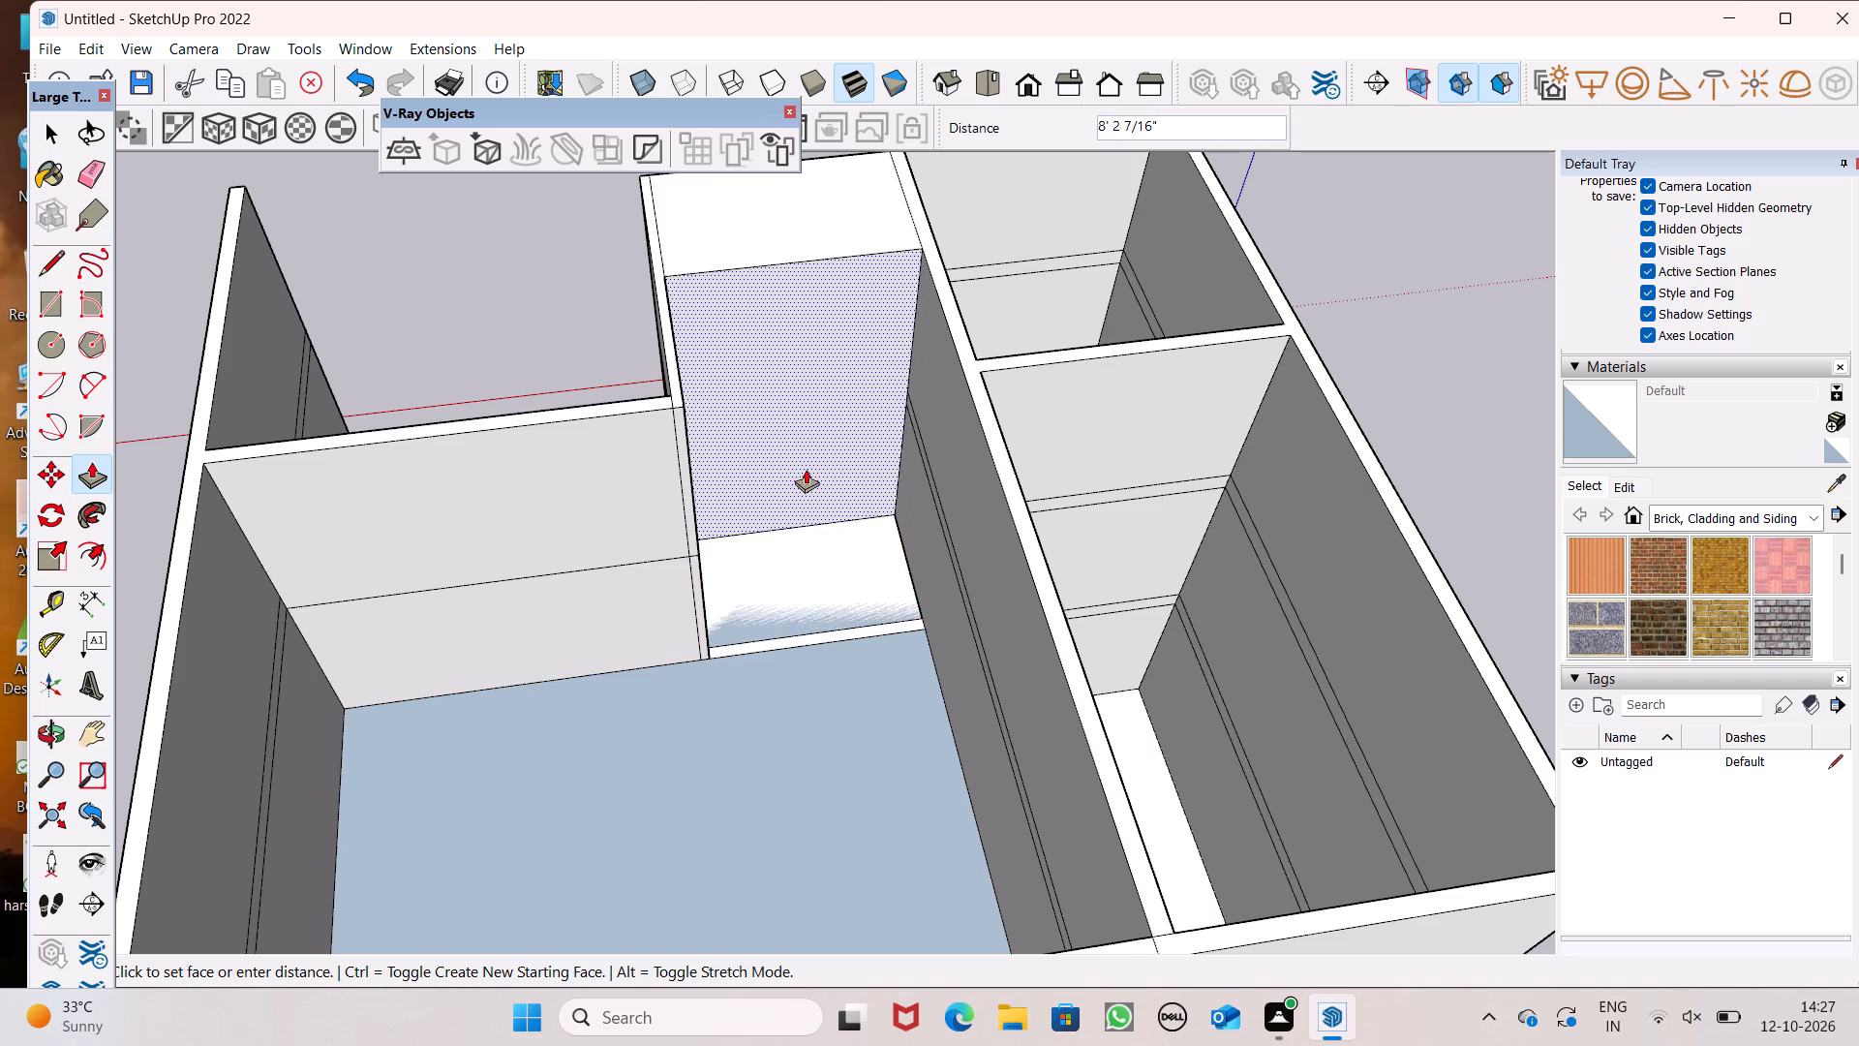
drag(806, 469, 818, 382)
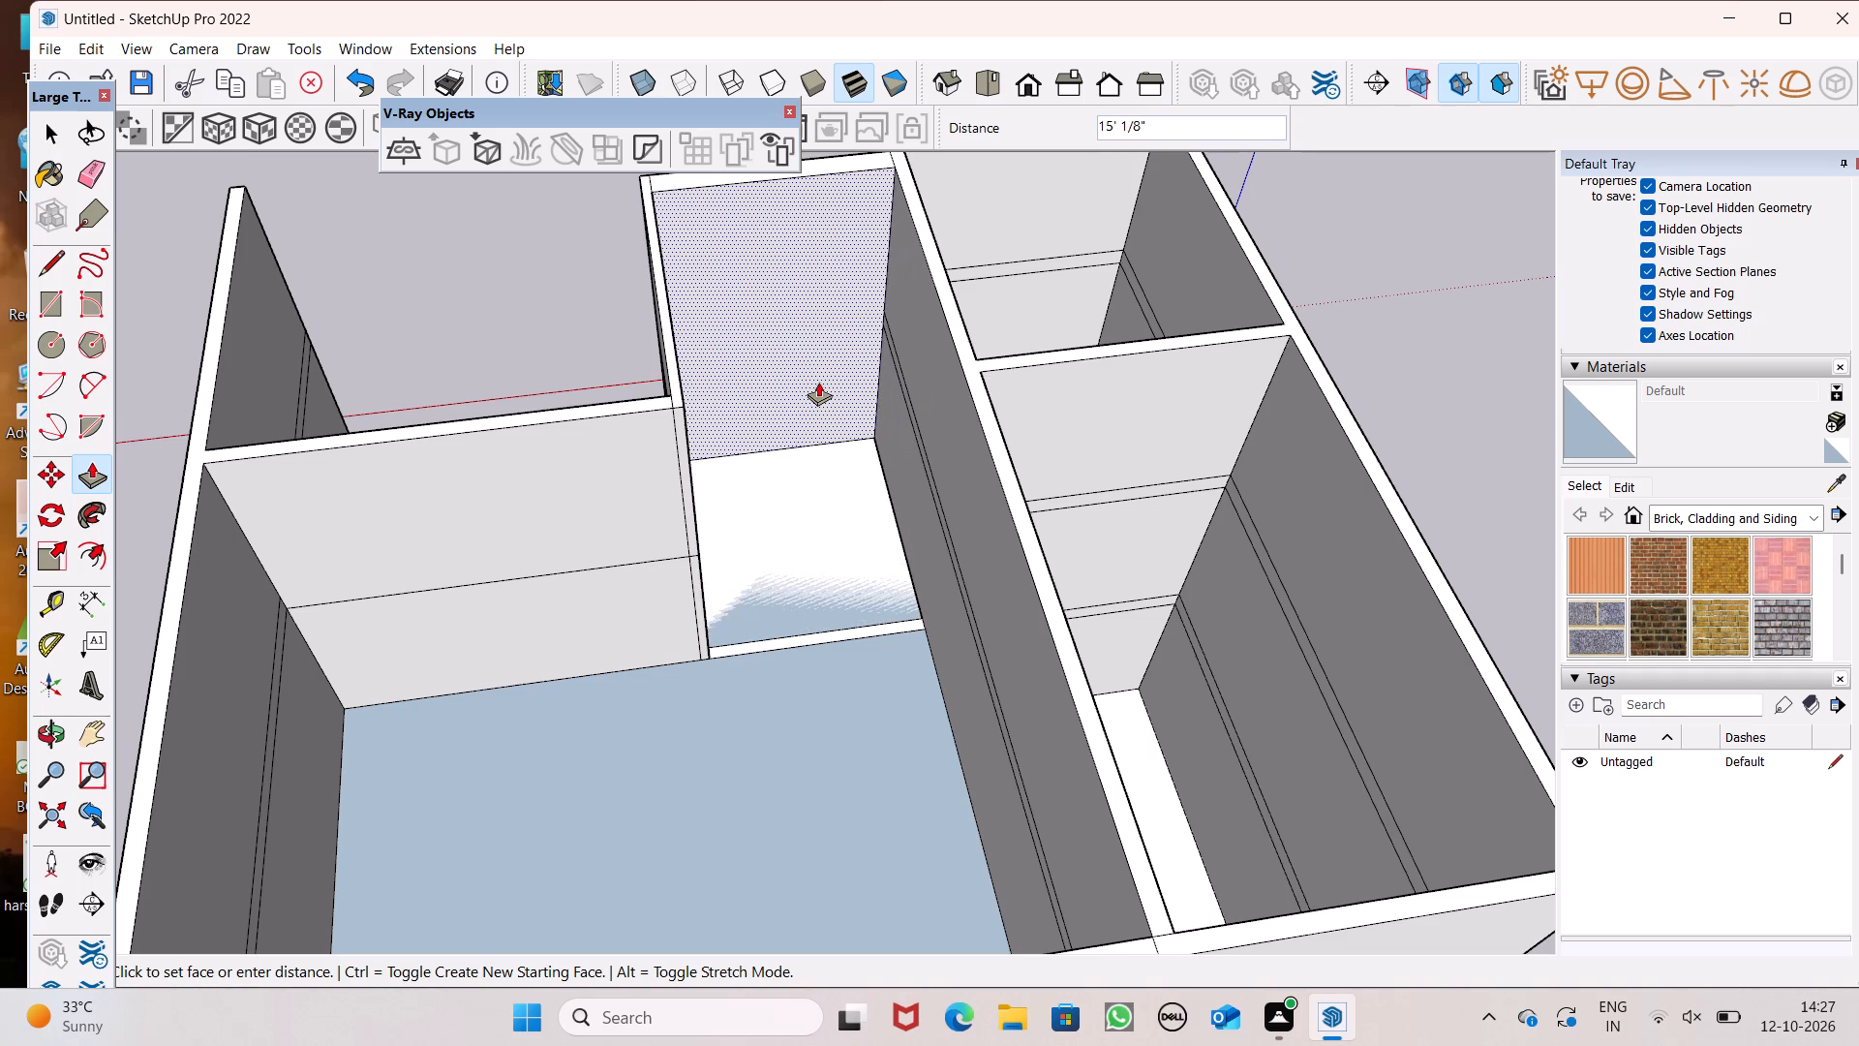
drag(818, 382, 821, 375)
Fine-adjust the inner face of the bay's front wall by about 1 11/16".
scroll(810, 440, down, 2)
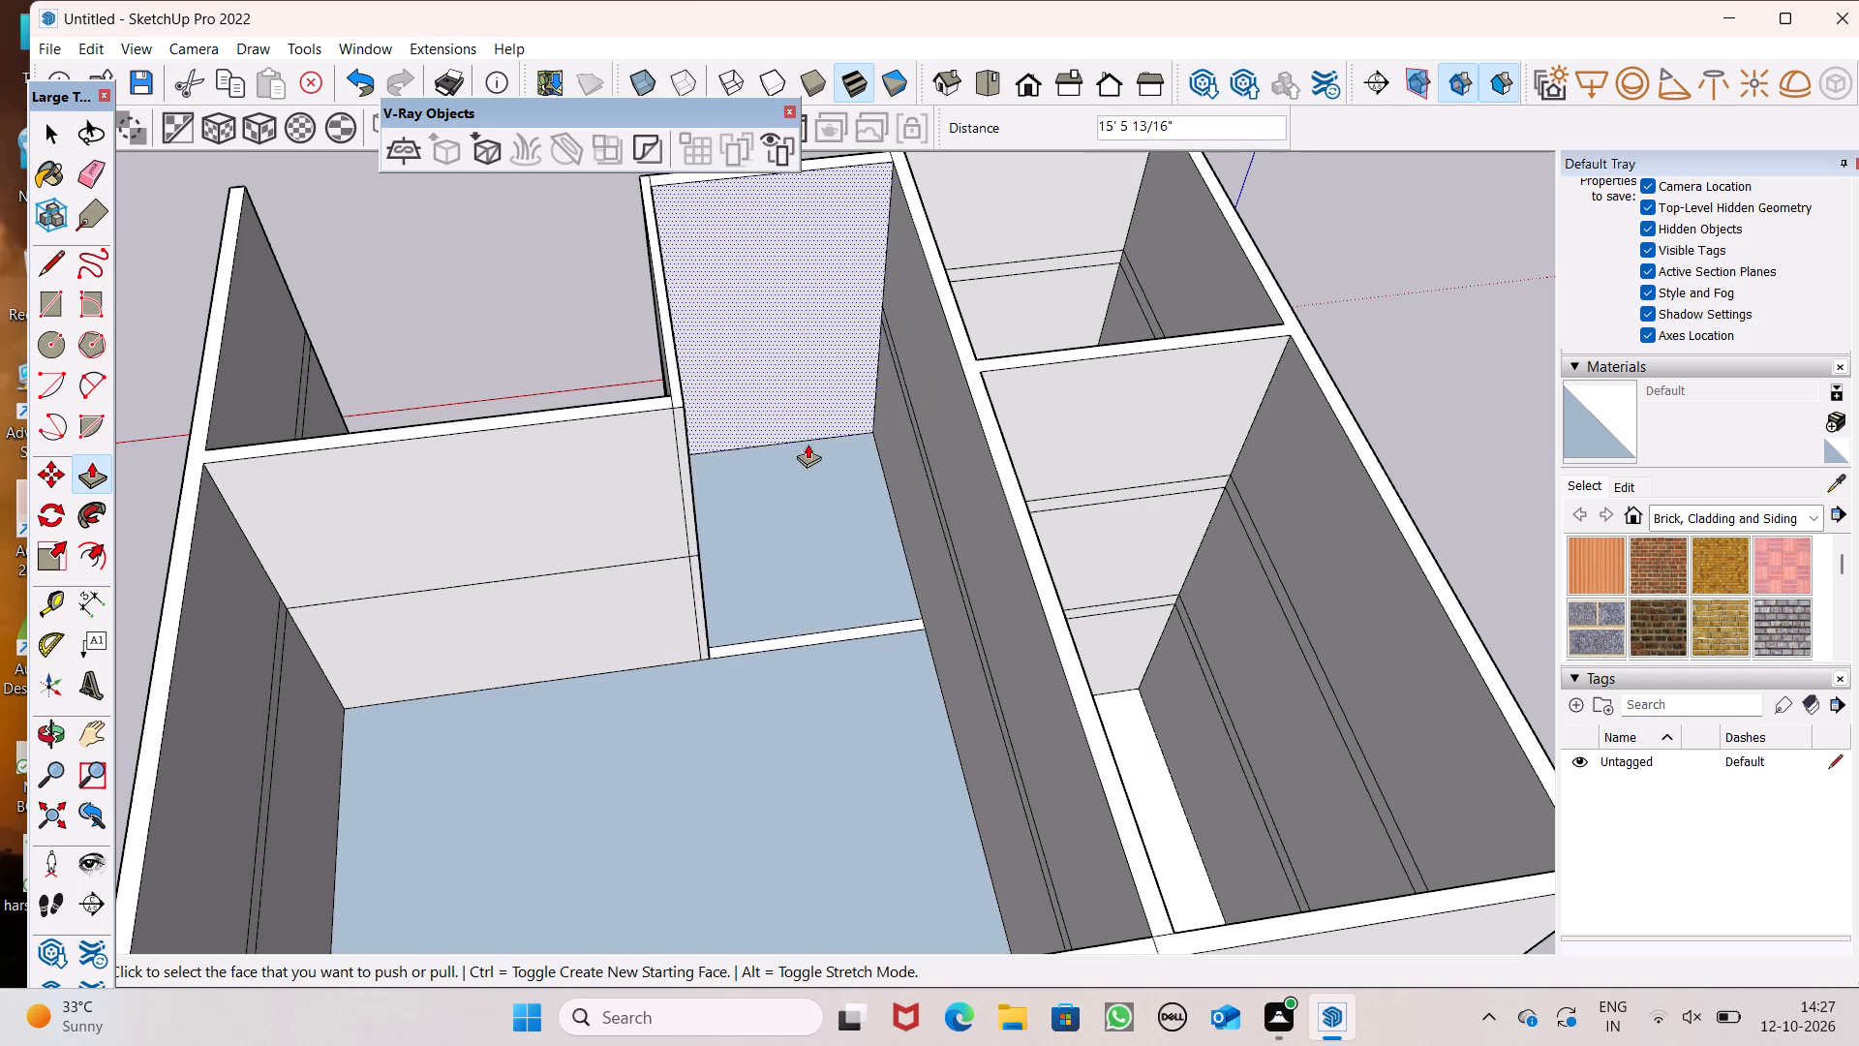
scroll(808, 444, down, 2)
middle_drag(817, 512, 851, 738)
scroll(789, 260, up, 15)
scroll(715, 430, up, 2)
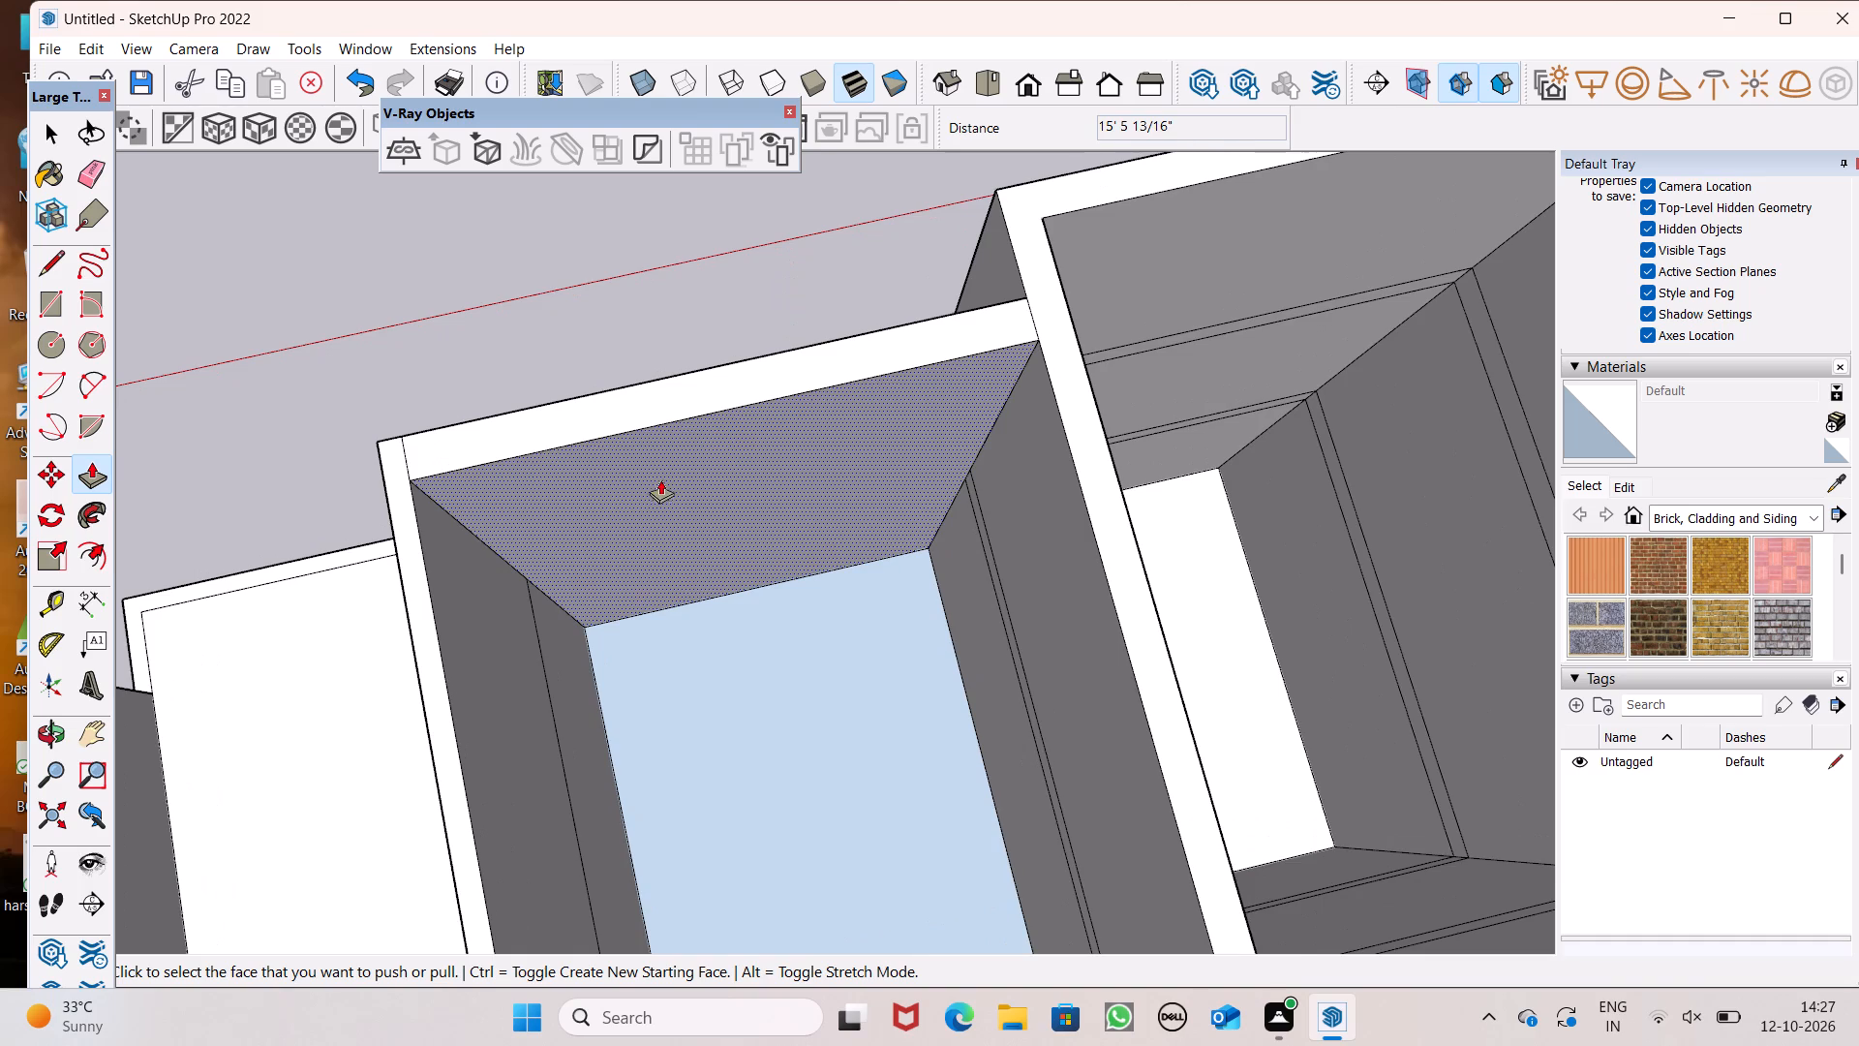
click(663, 481)
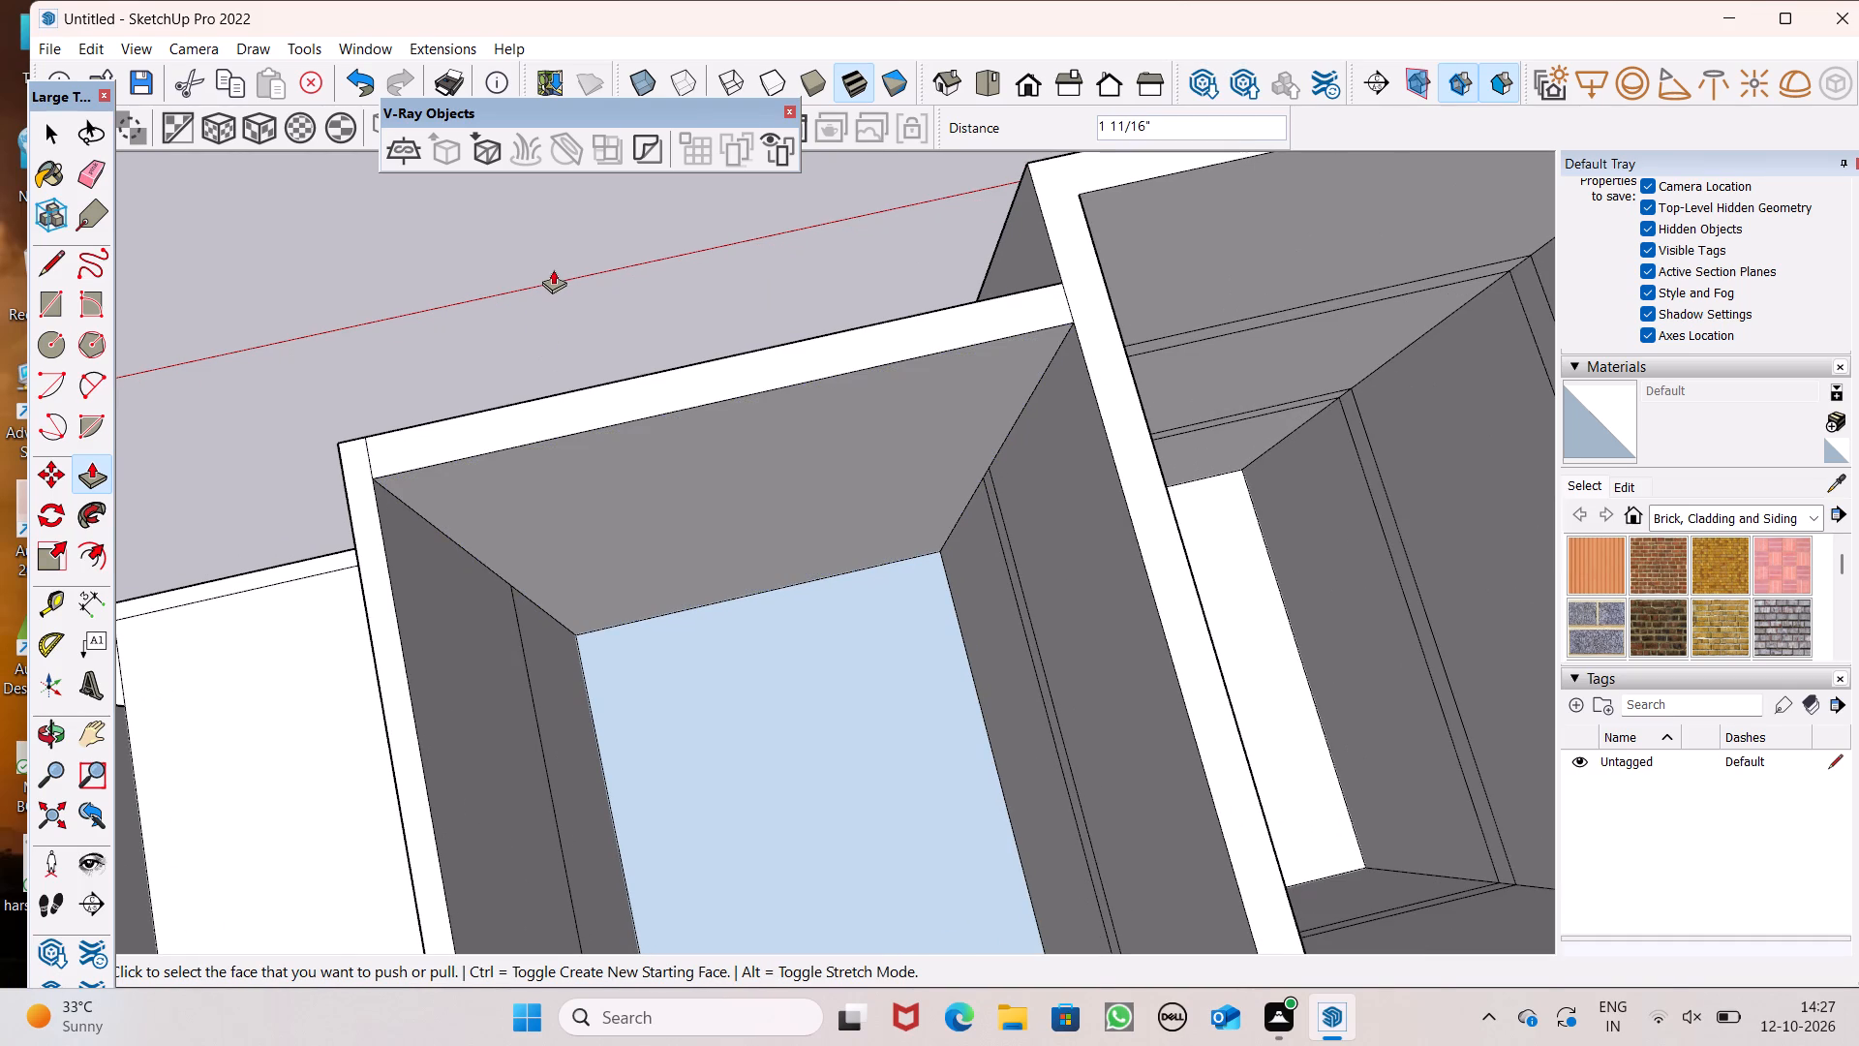
click(678, 553)
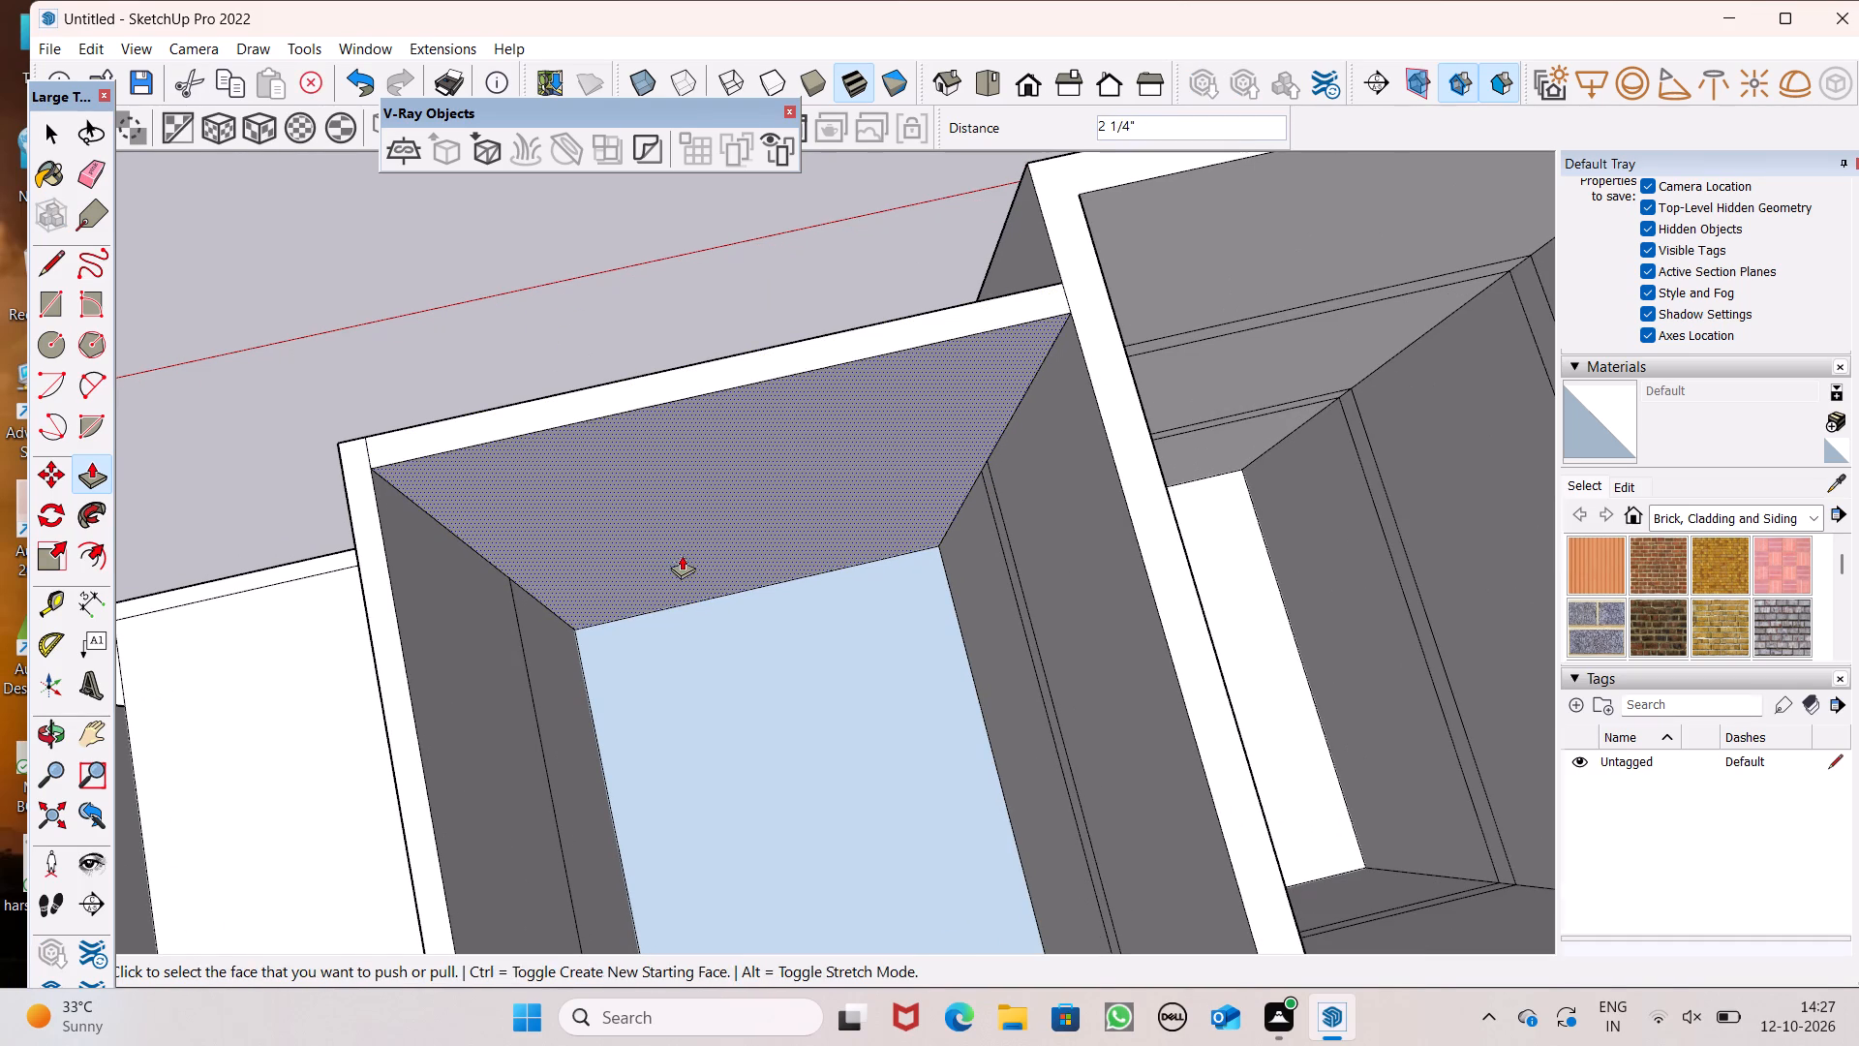
key(space)
Push/Pull the large room's floor face 4" as a new face, giving the floor slab thickness.
scroll(748, 333, down, 8)
scroll(745, 297, up, 1)
scroll(745, 297, down, 2)
middle_drag(580, 826, 1224, 609)
middle_drag(822, 888, 1531, 477)
scroll(1395, 628, up, 1)
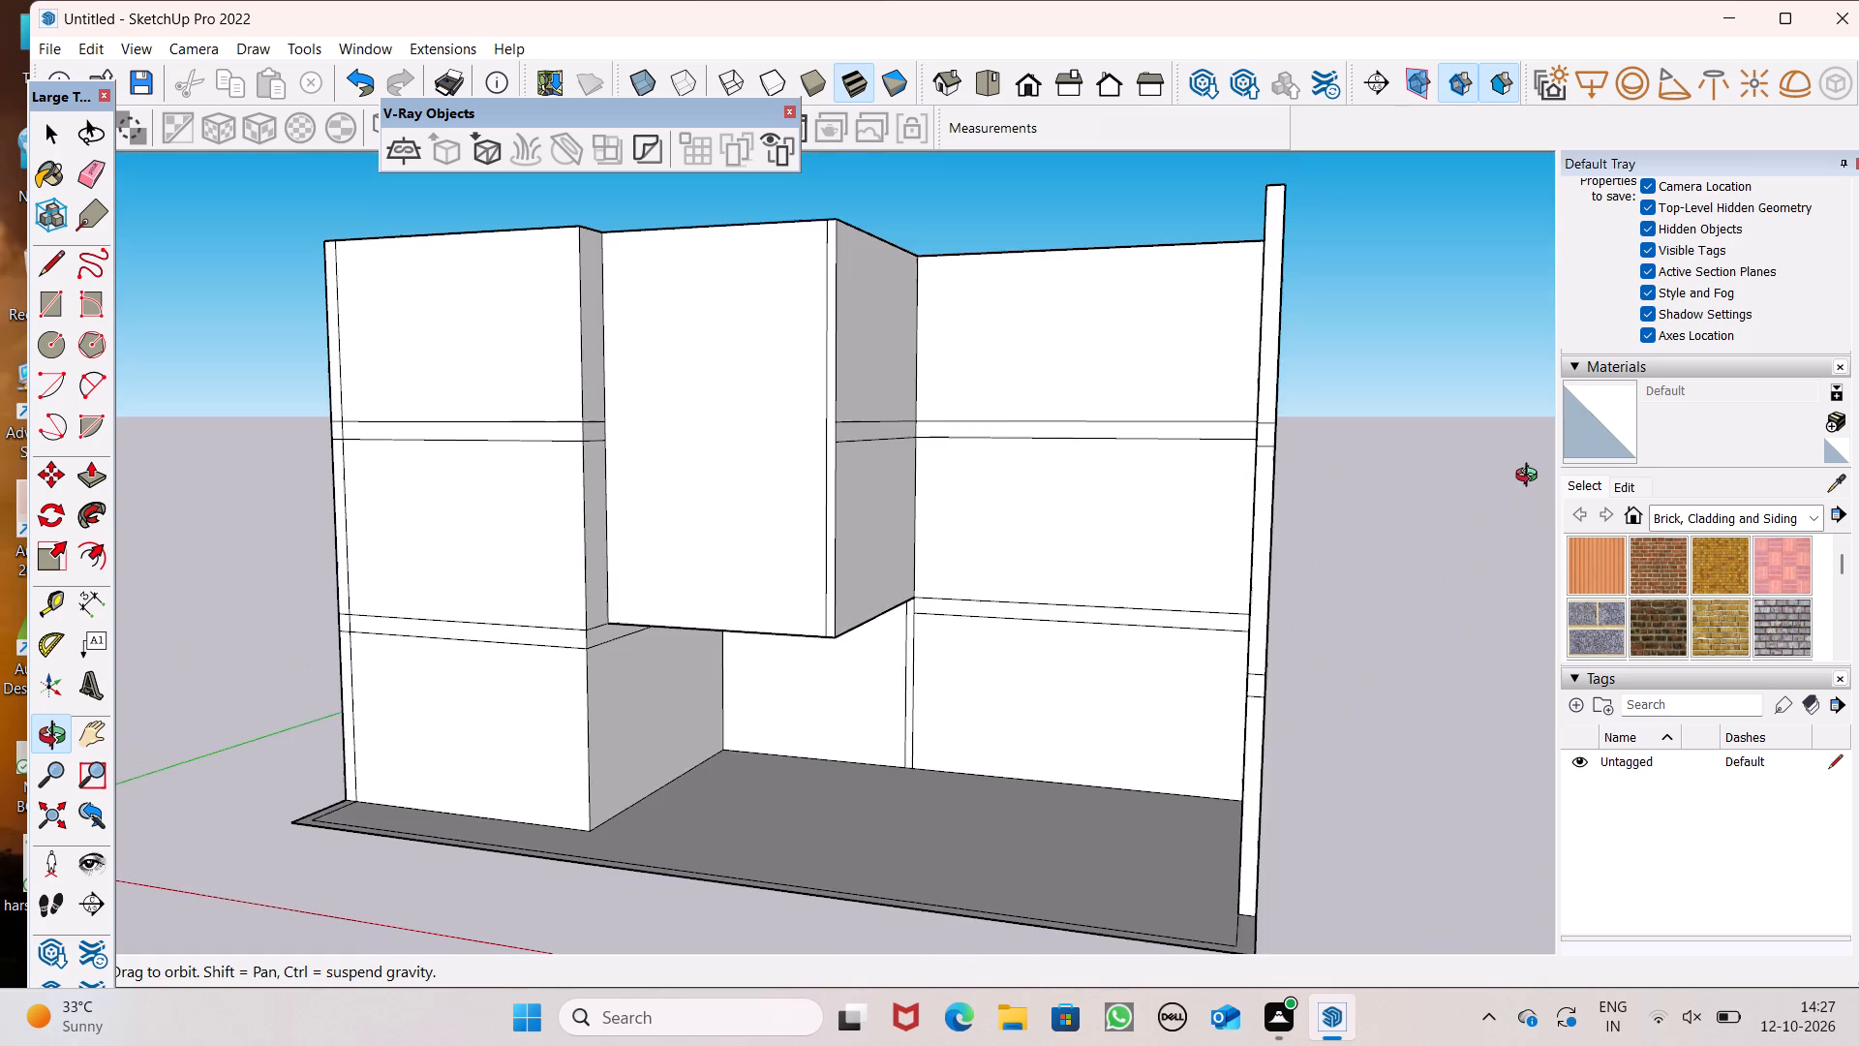
middle_drag(1531, 477, 688, 1042)
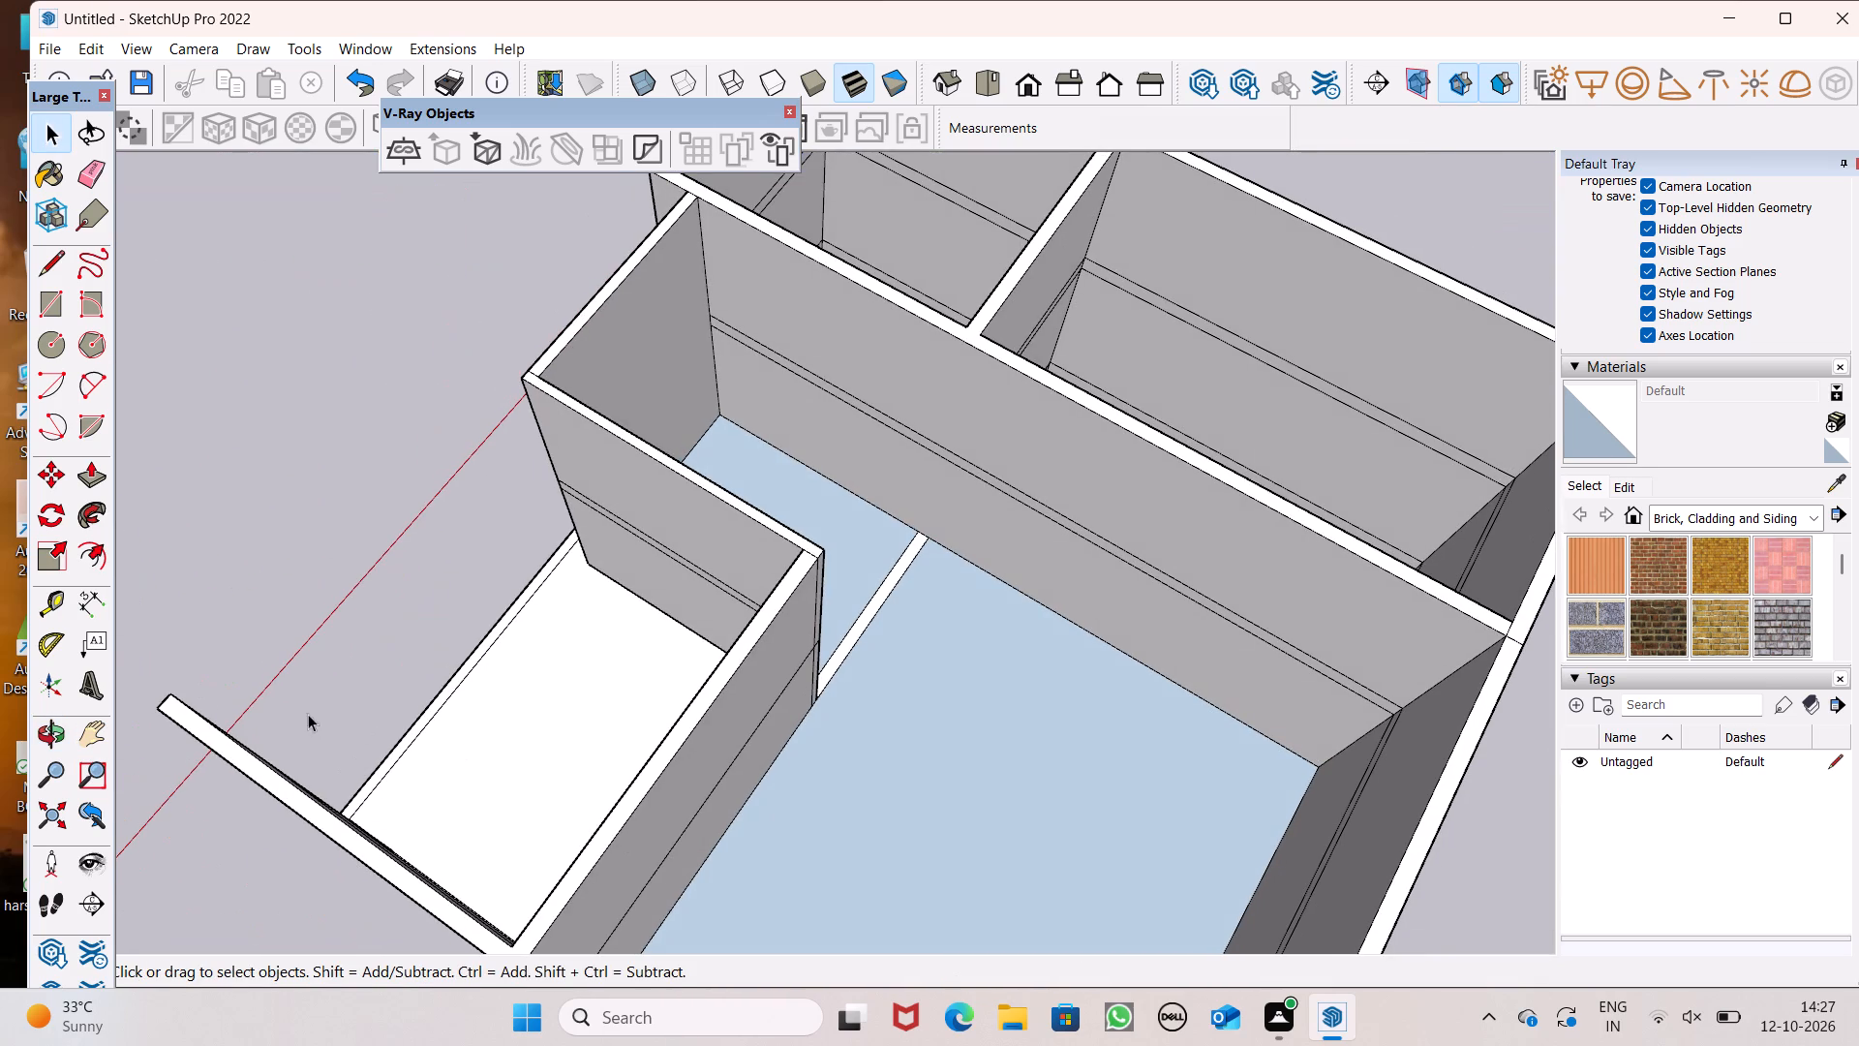
click(103, 463)
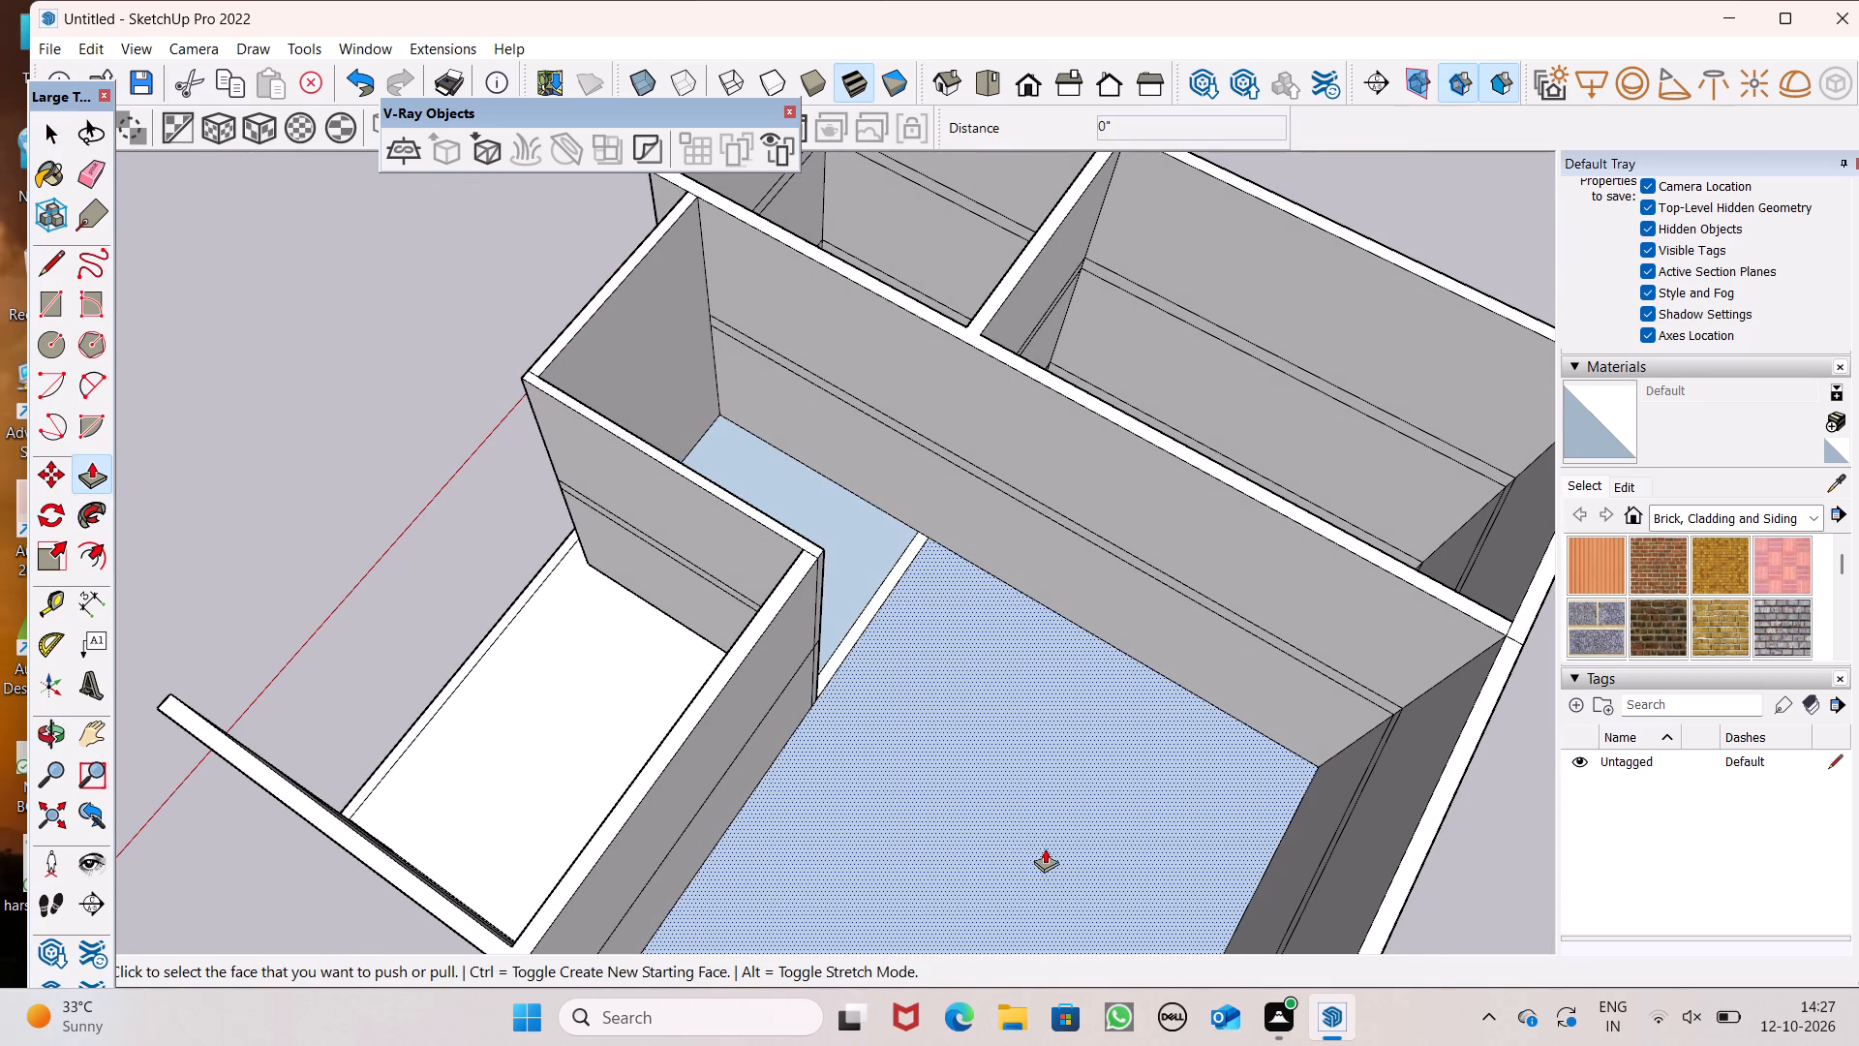
drag(1046, 852, 1033, 866)
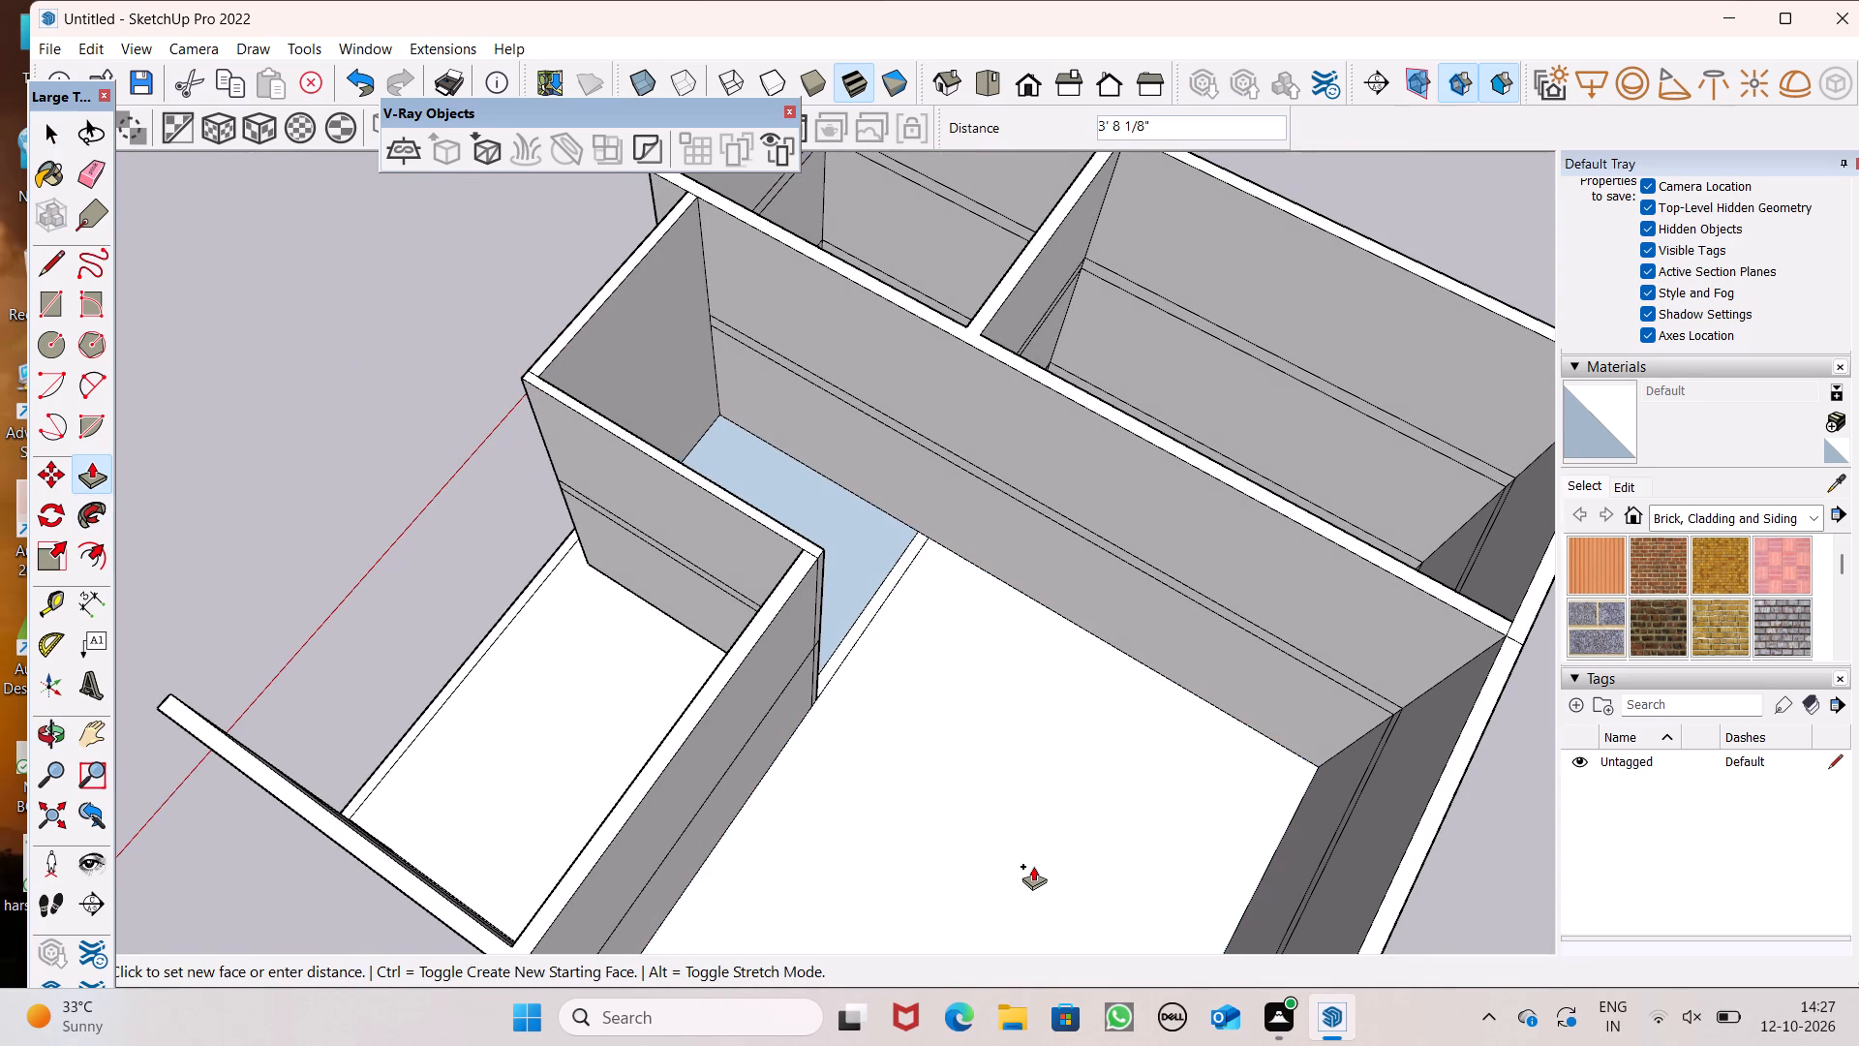
drag(1033, 866, 1033, 868)
drag(1033, 868, 1034, 857)
key(4)
key(shift+quotedbl)
key(Return)
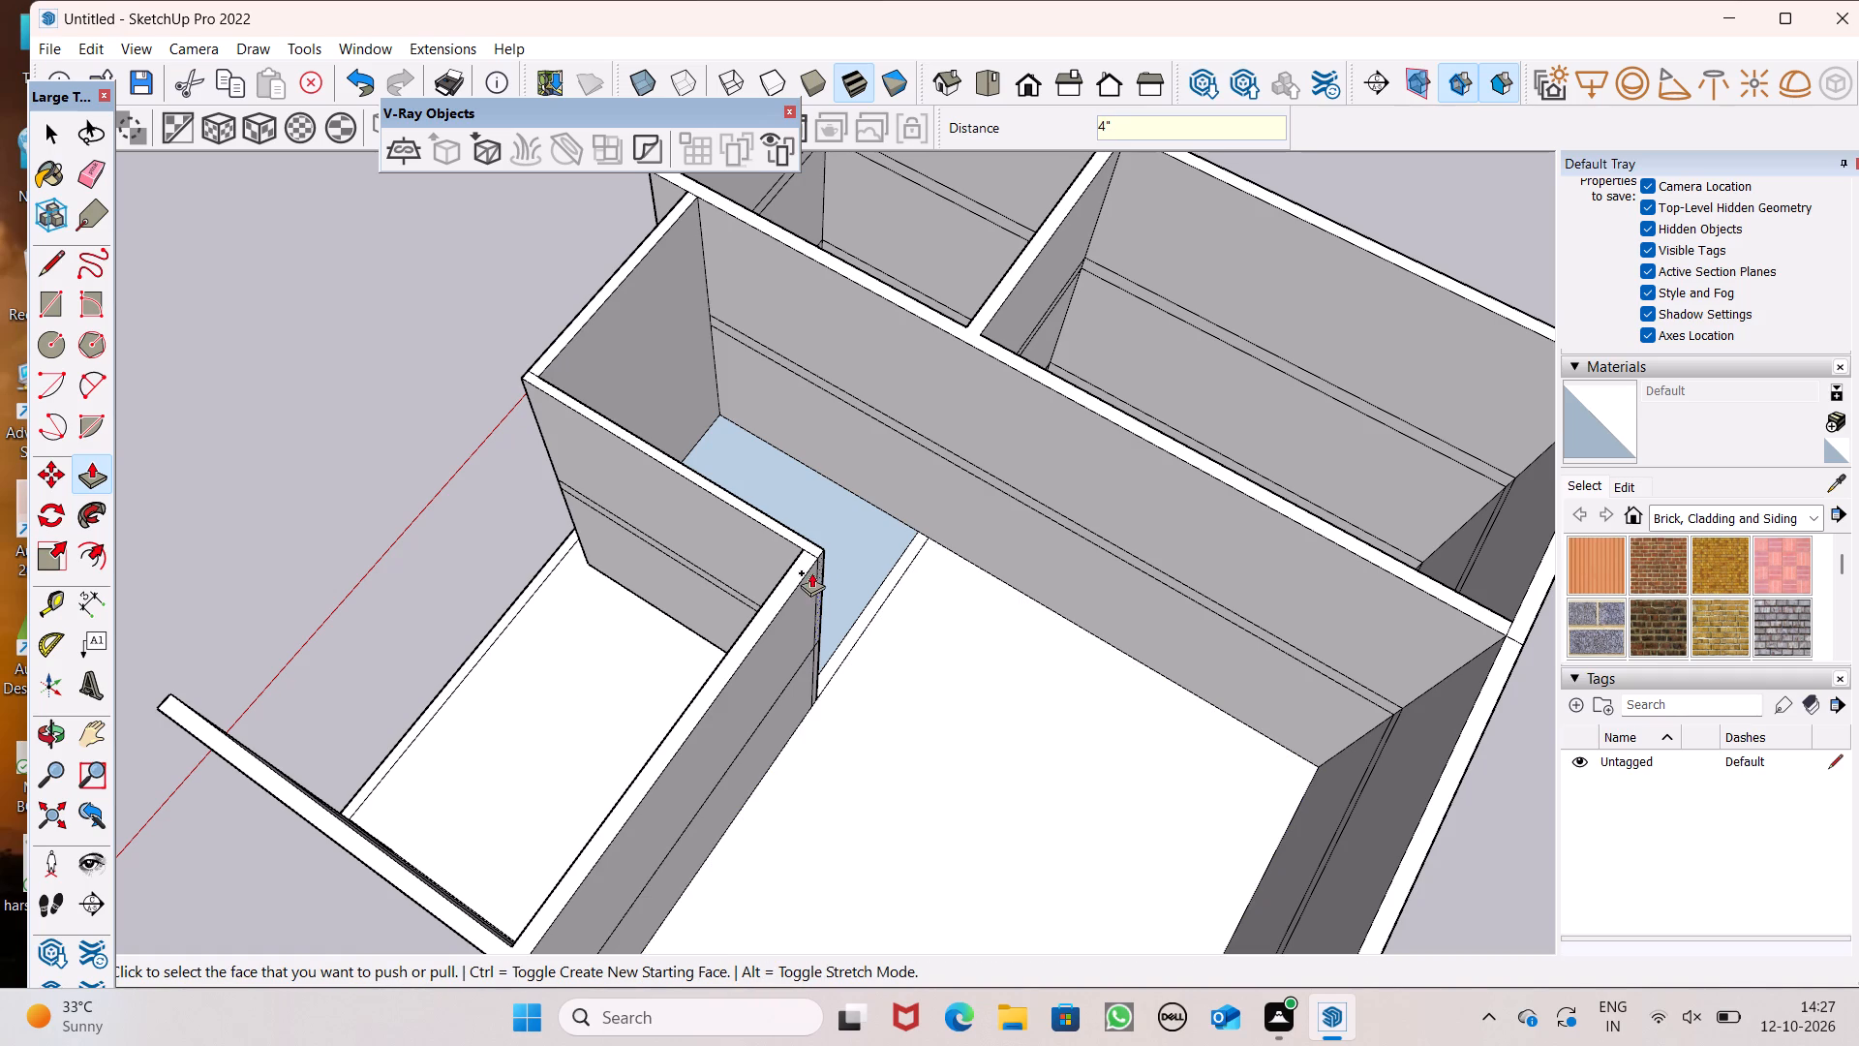
Push/Pull the small floor face inside the projecting bay 4" as a new face.
drag(855, 550, 862, 555)
key(4)
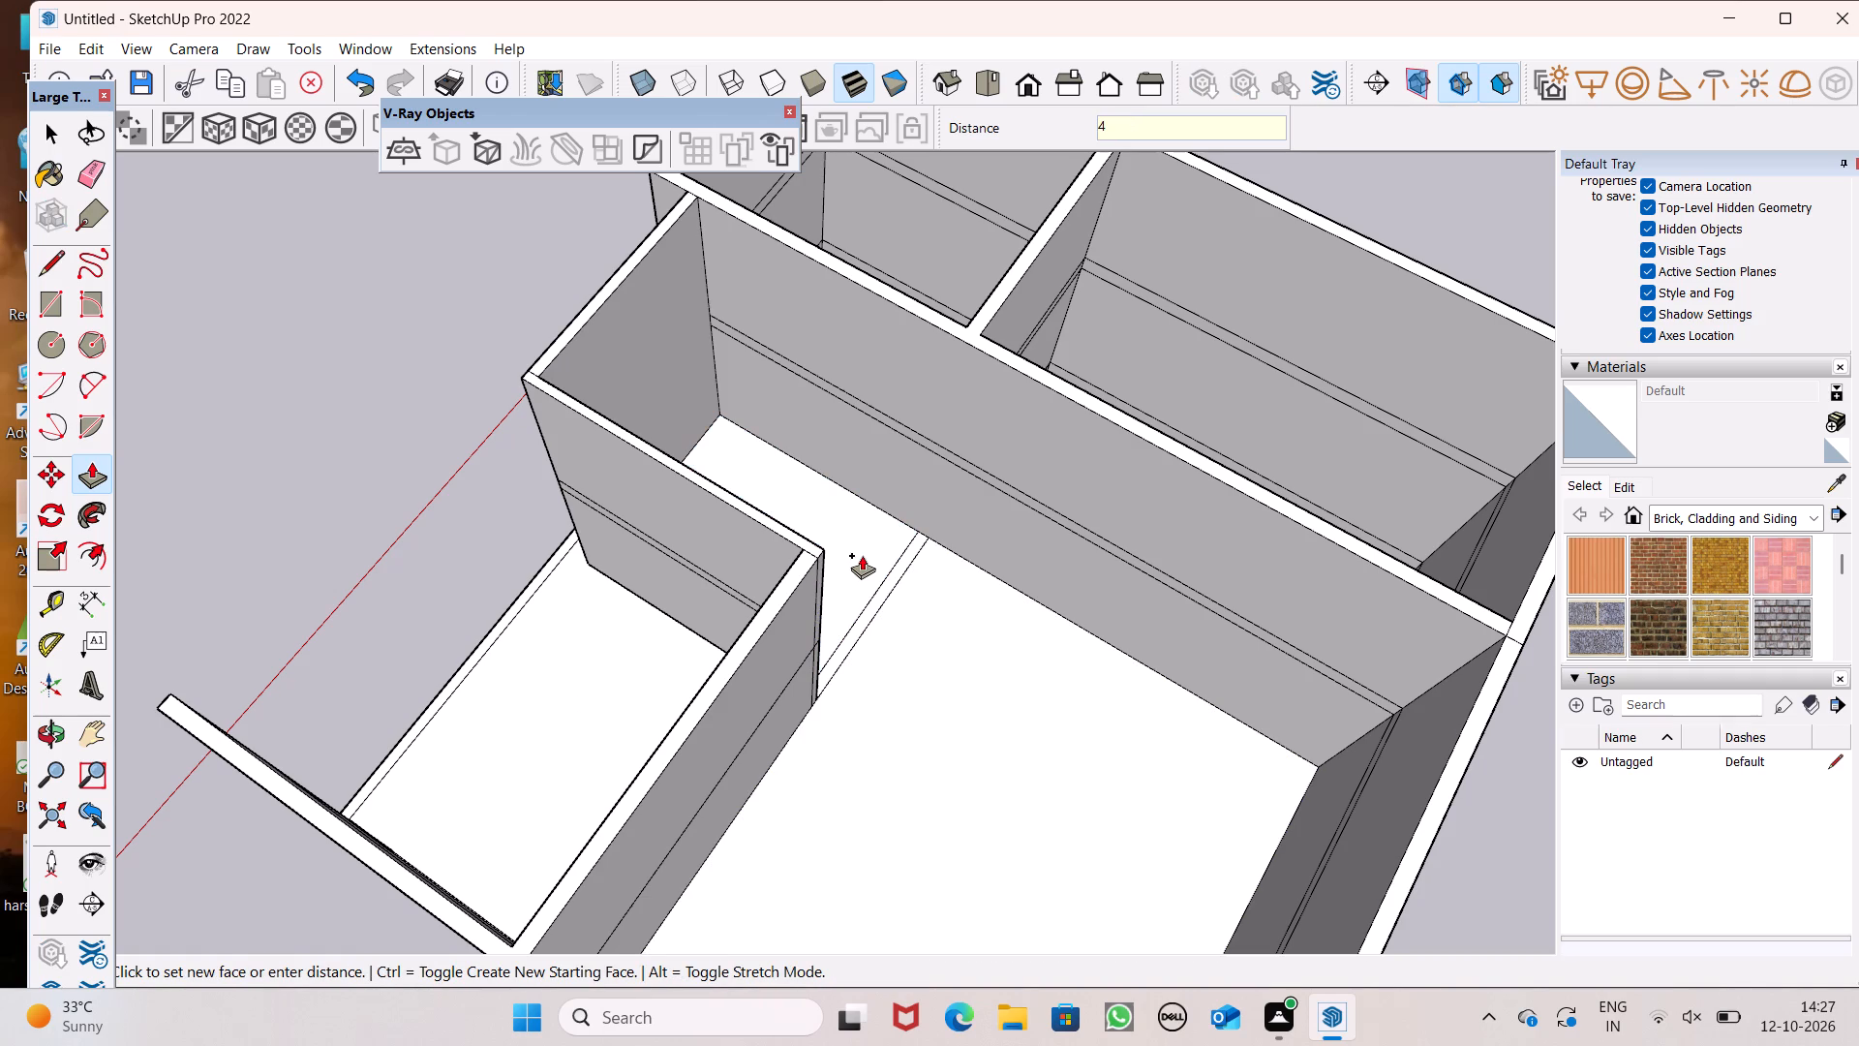
drag(862, 555, 865, 556)
key(shift+quotedbl)
key(Return)
Examine the front elevation, the projecting bay's underside and the recessed wall's bands from several angles.
middle_drag(1007, 816, 1469, 564)
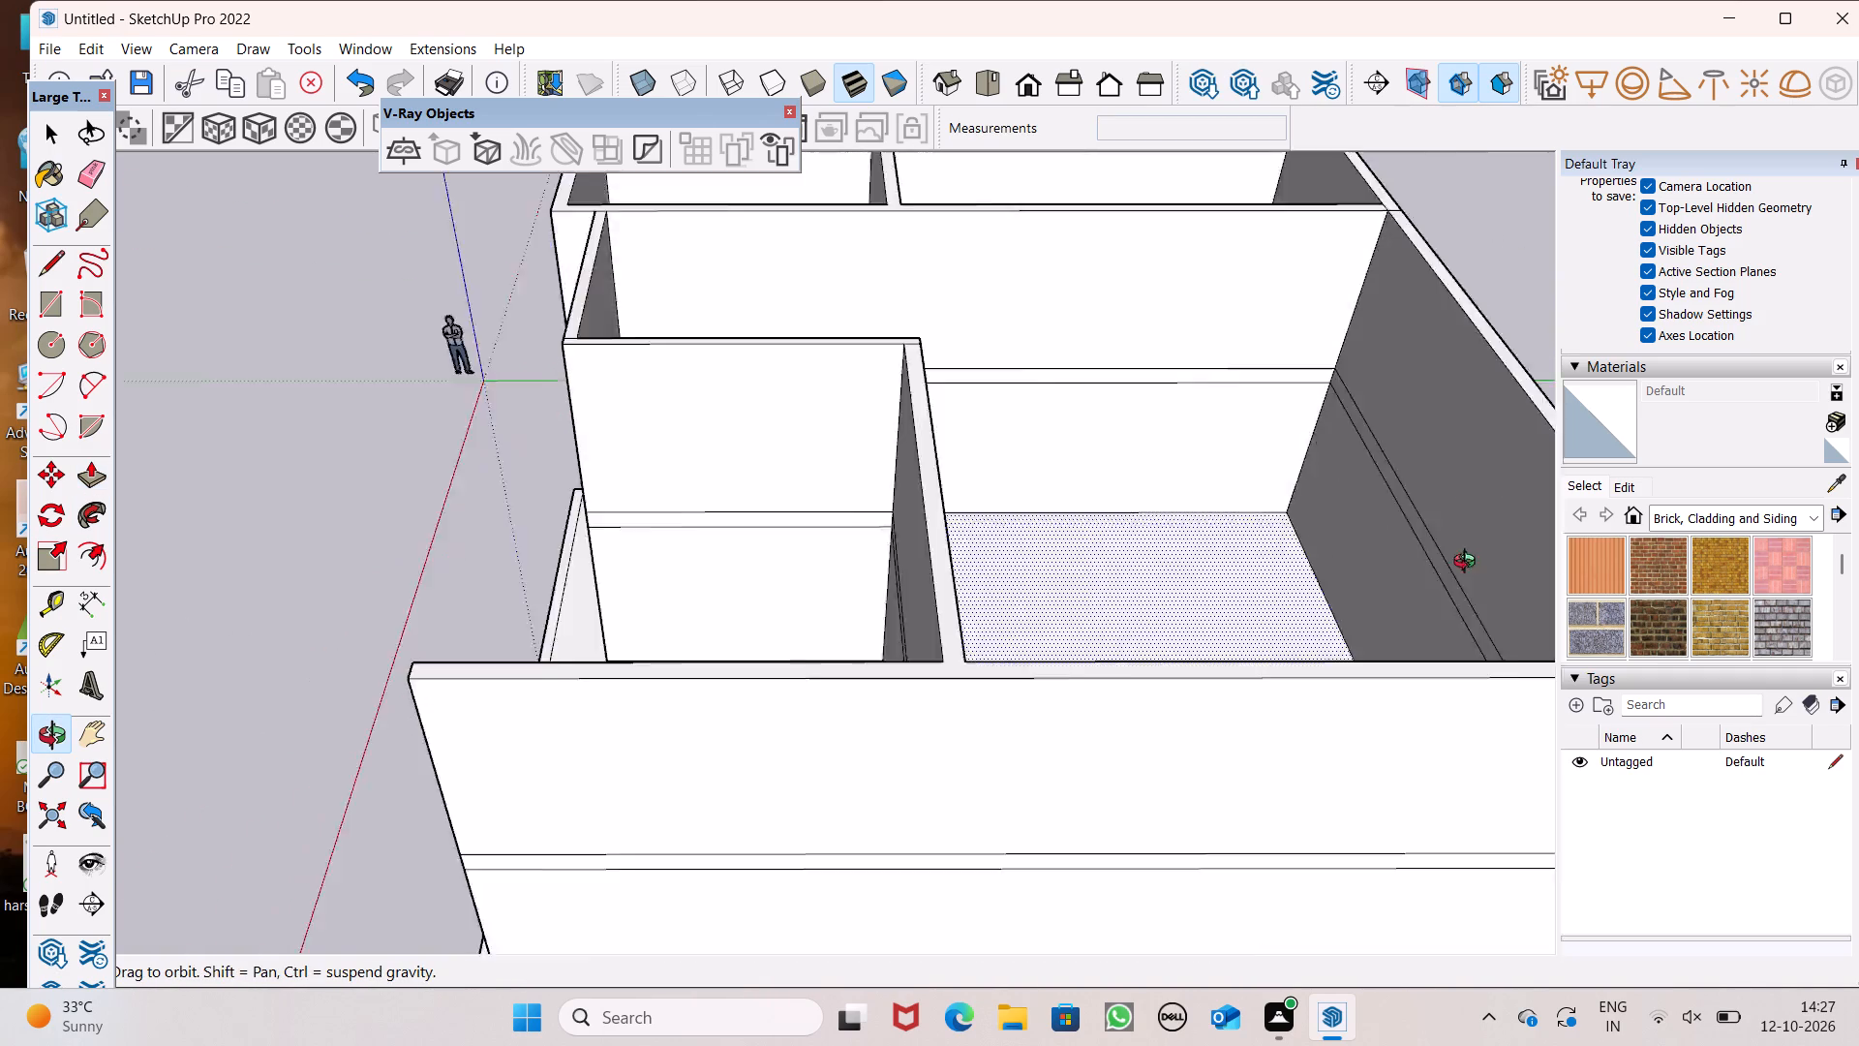
middle_drag(1469, 564, 1511, 552)
middle_drag(606, 822, 1179, 627)
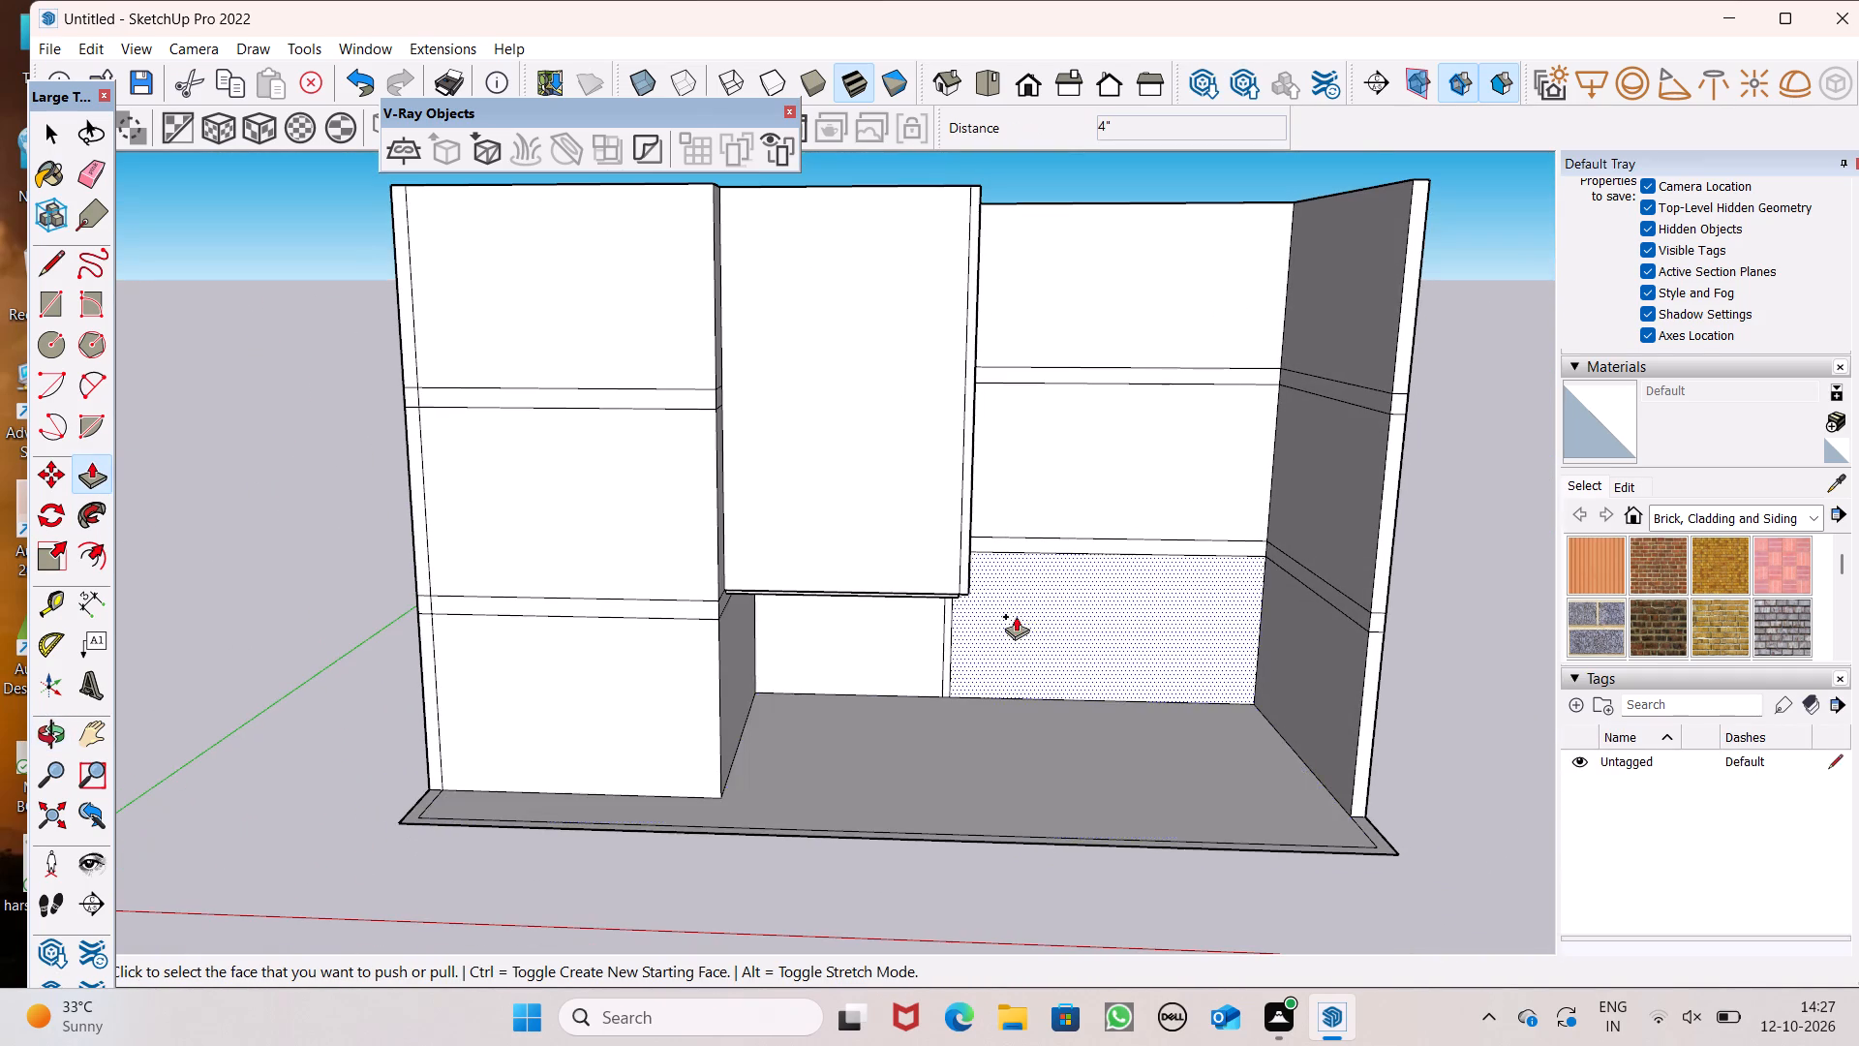
scroll(933, 615, up, 8)
middle_drag(1035, 582, 1028, 650)
key(space)
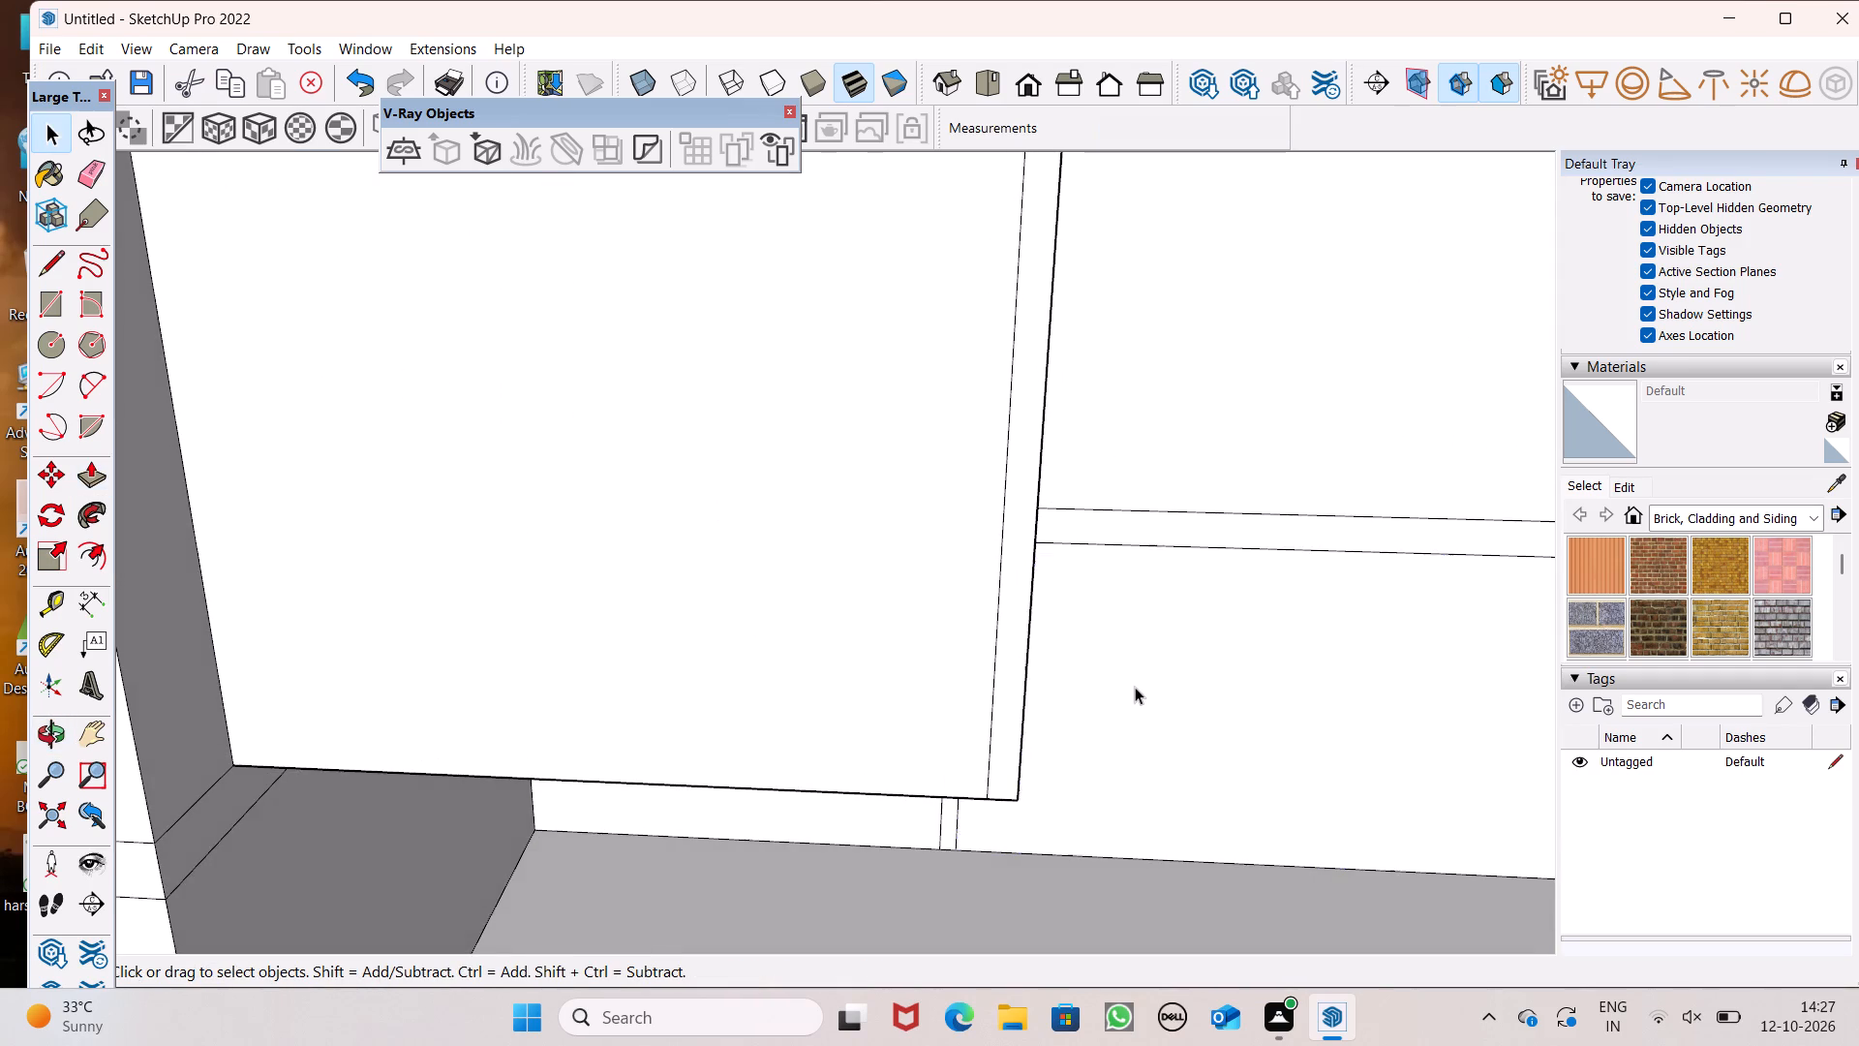
scroll(1135, 687, down, 11)
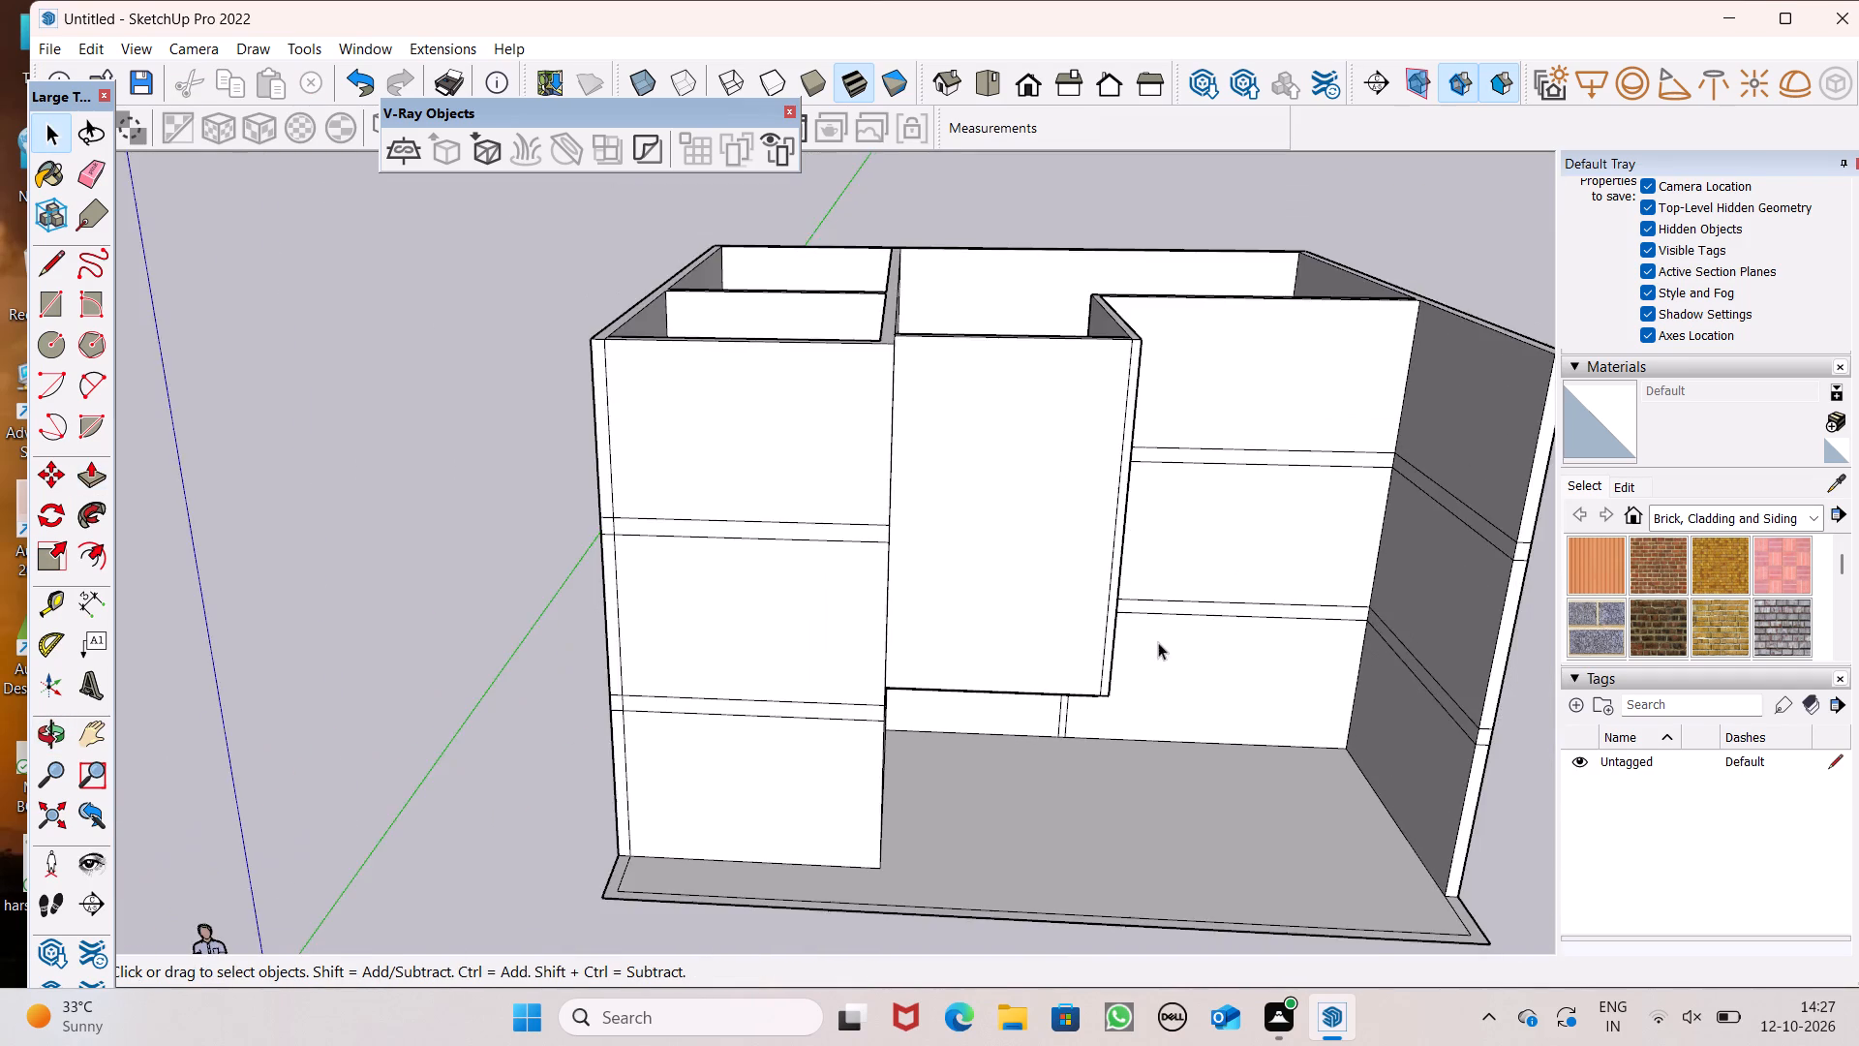
middle_drag(1158, 641, 1067, 643)
scroll(1209, 738, up, 1)
middle_drag(1209, 738, 1239, 710)
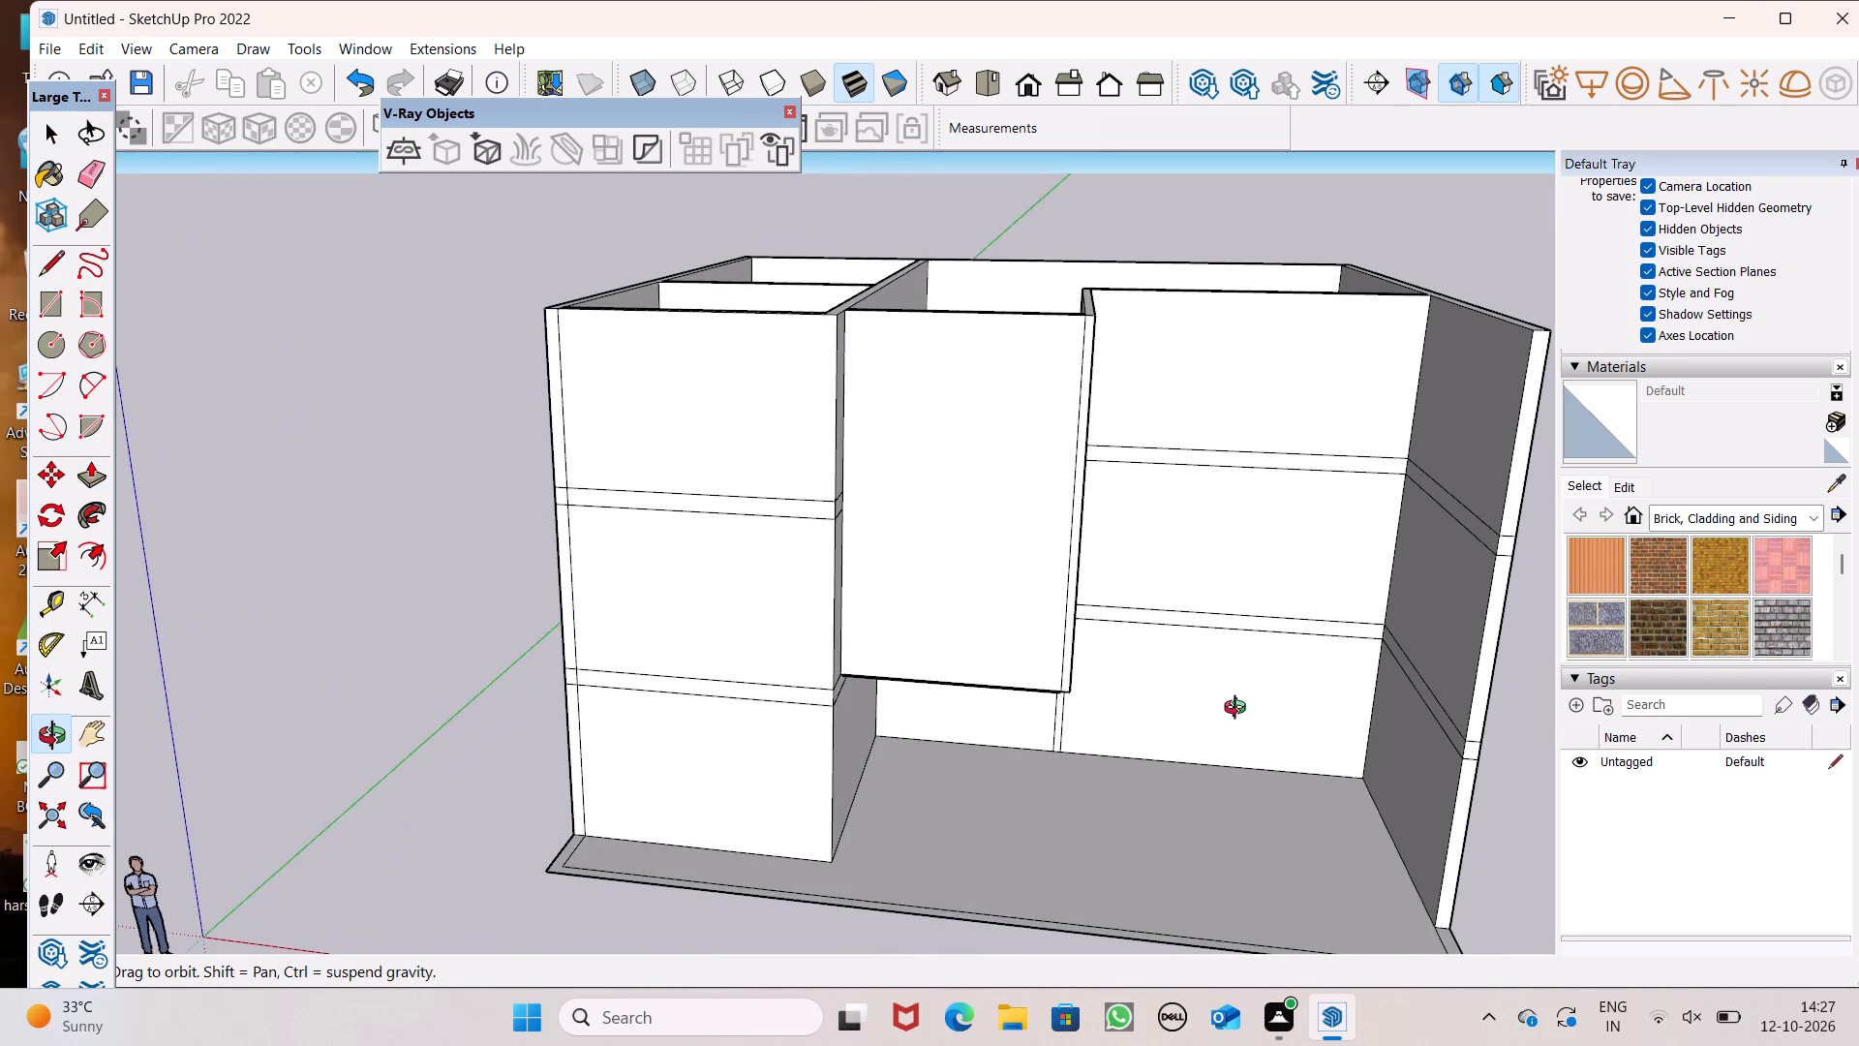
middle_drag(1239, 710, 1227, 590)
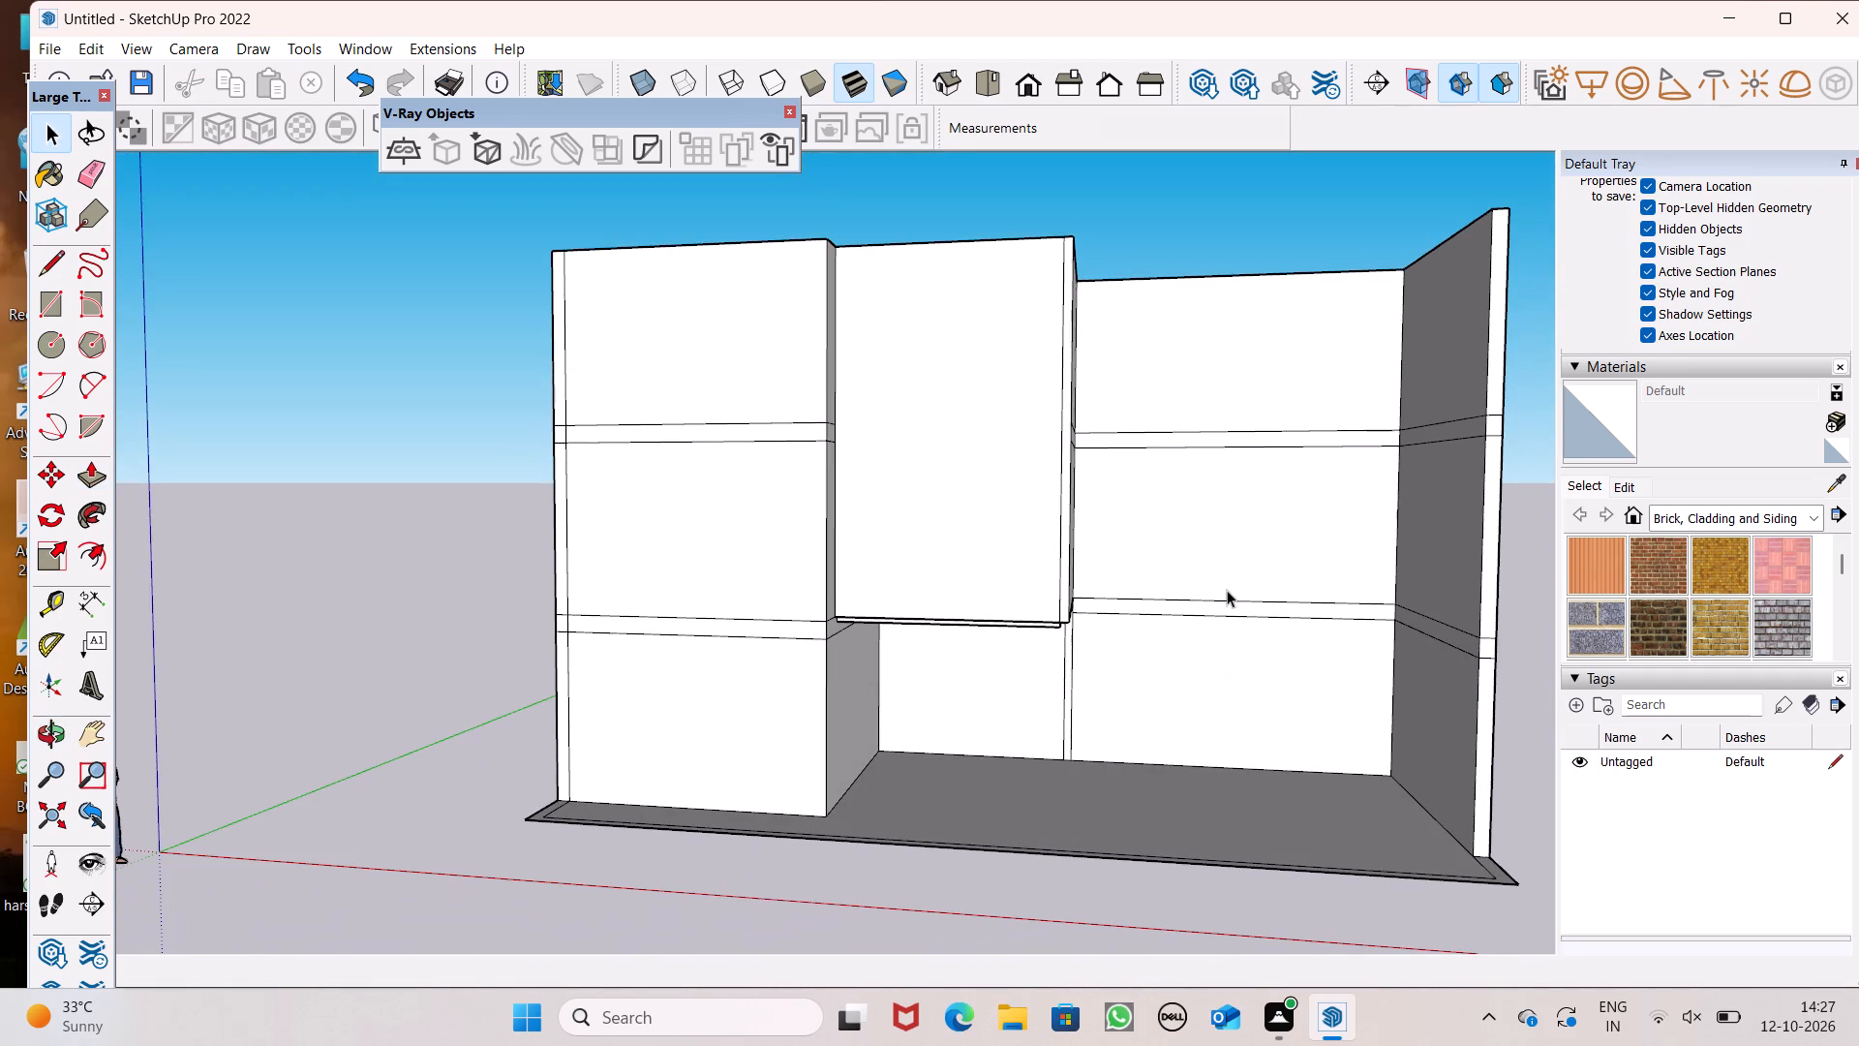
scroll(1195, 700, up, 1)
middle_drag(1195, 700, 1212, 569)
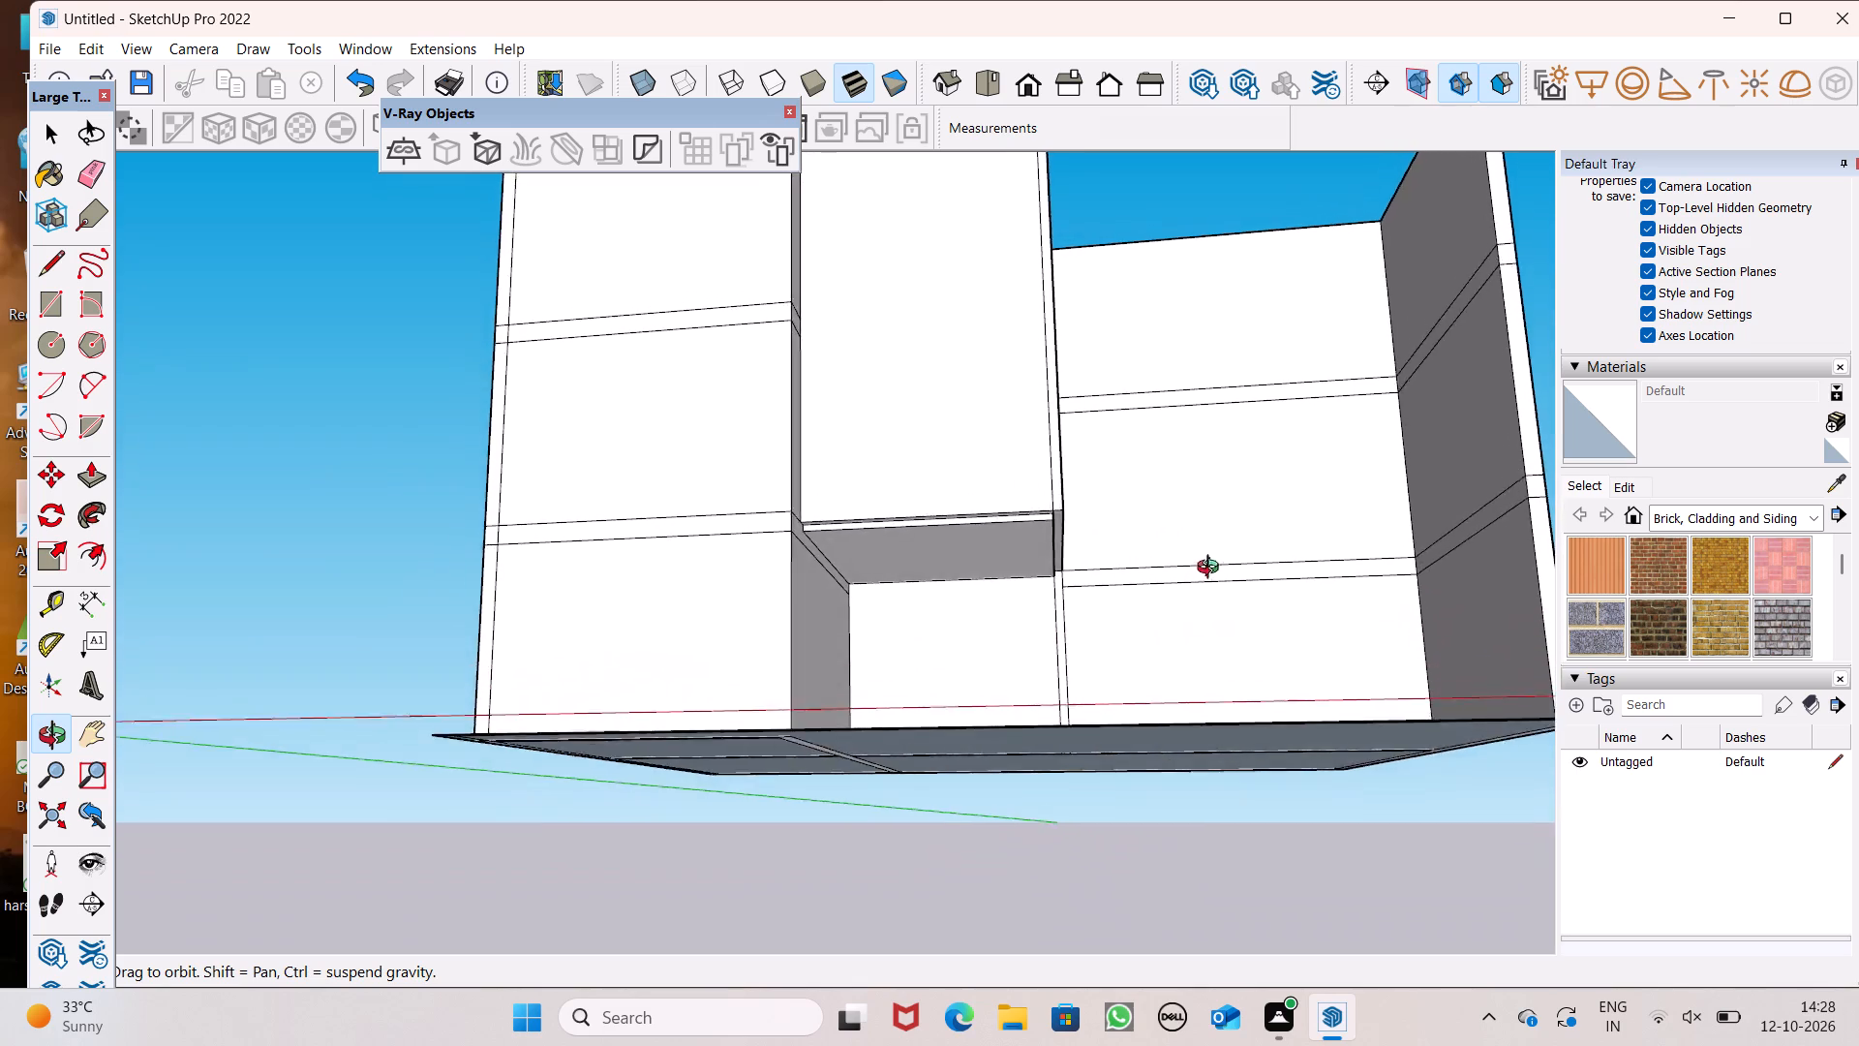
middle_drag(1212, 569, 1218, 684)
Pull the lower band of the recessed wall forward about 18' 7/16" to form a slab between bay and side wall.
click(91, 472)
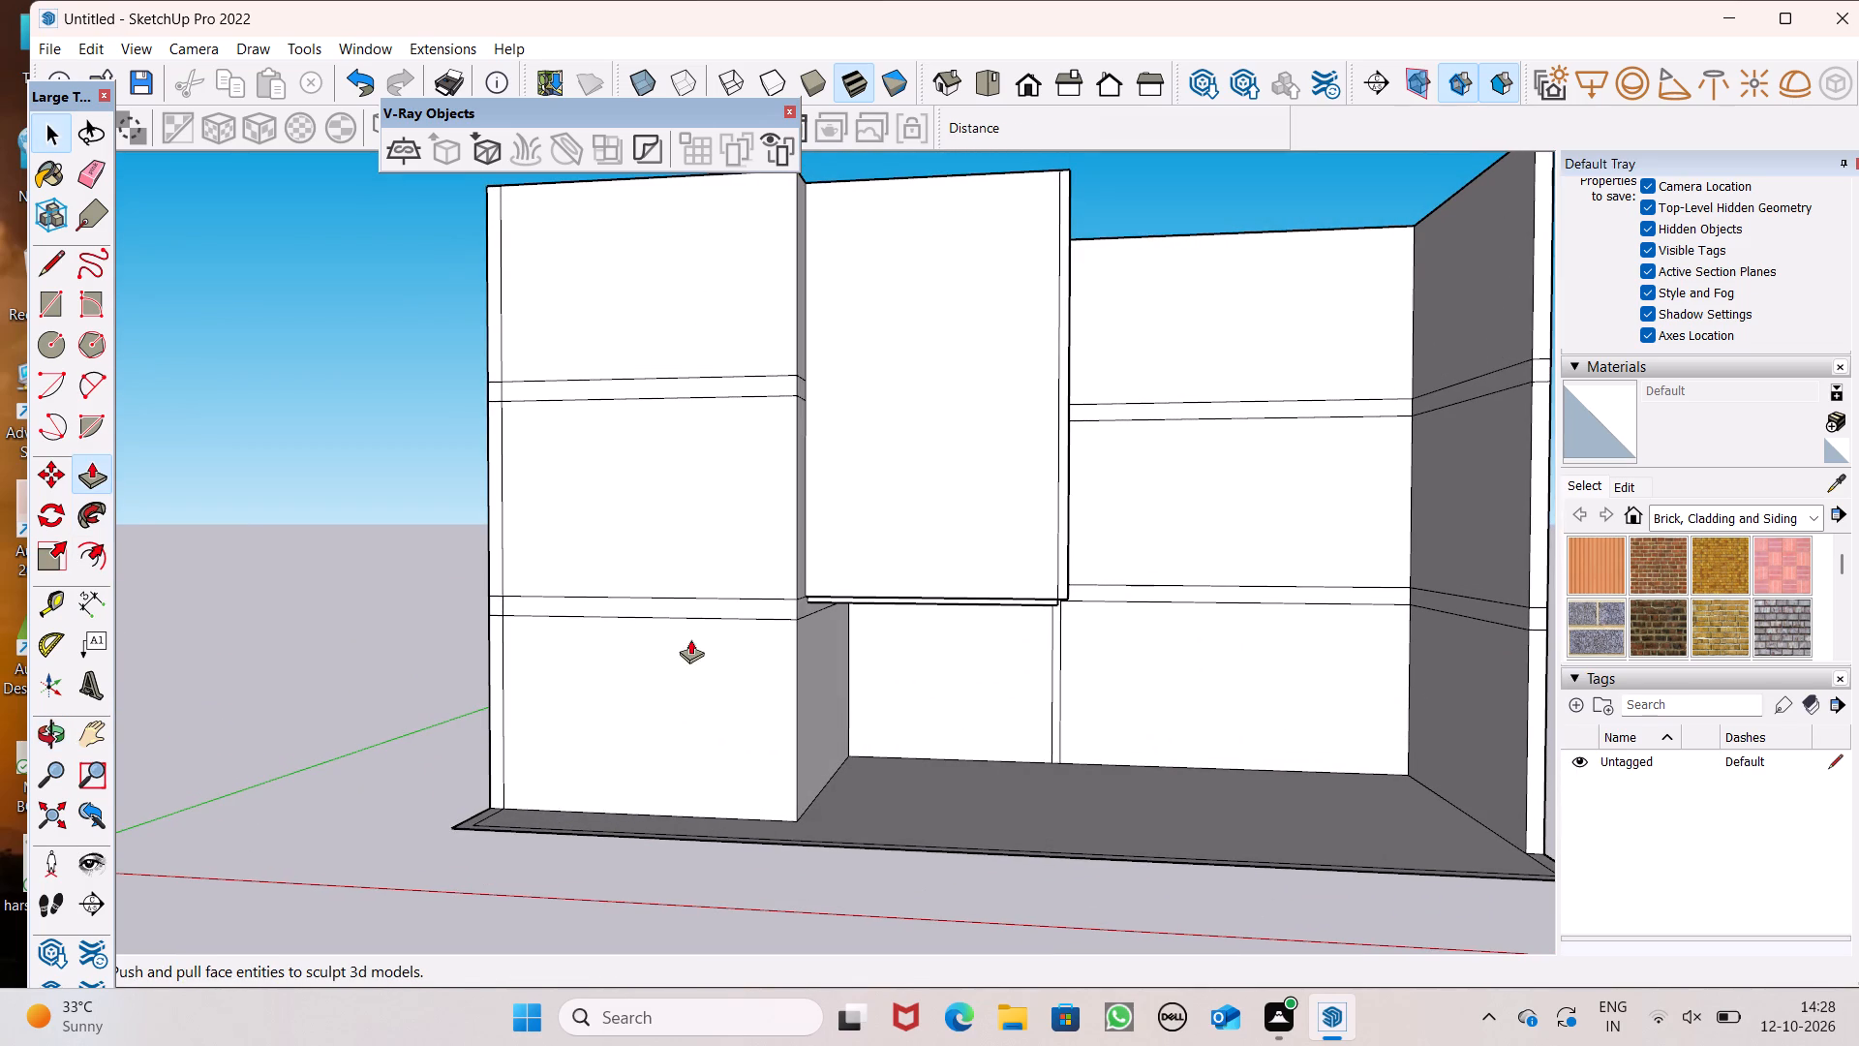
scroll(698, 639, down, 3)
middle_drag(848, 688, 969, 984)
scroll(1093, 909, up, 1)
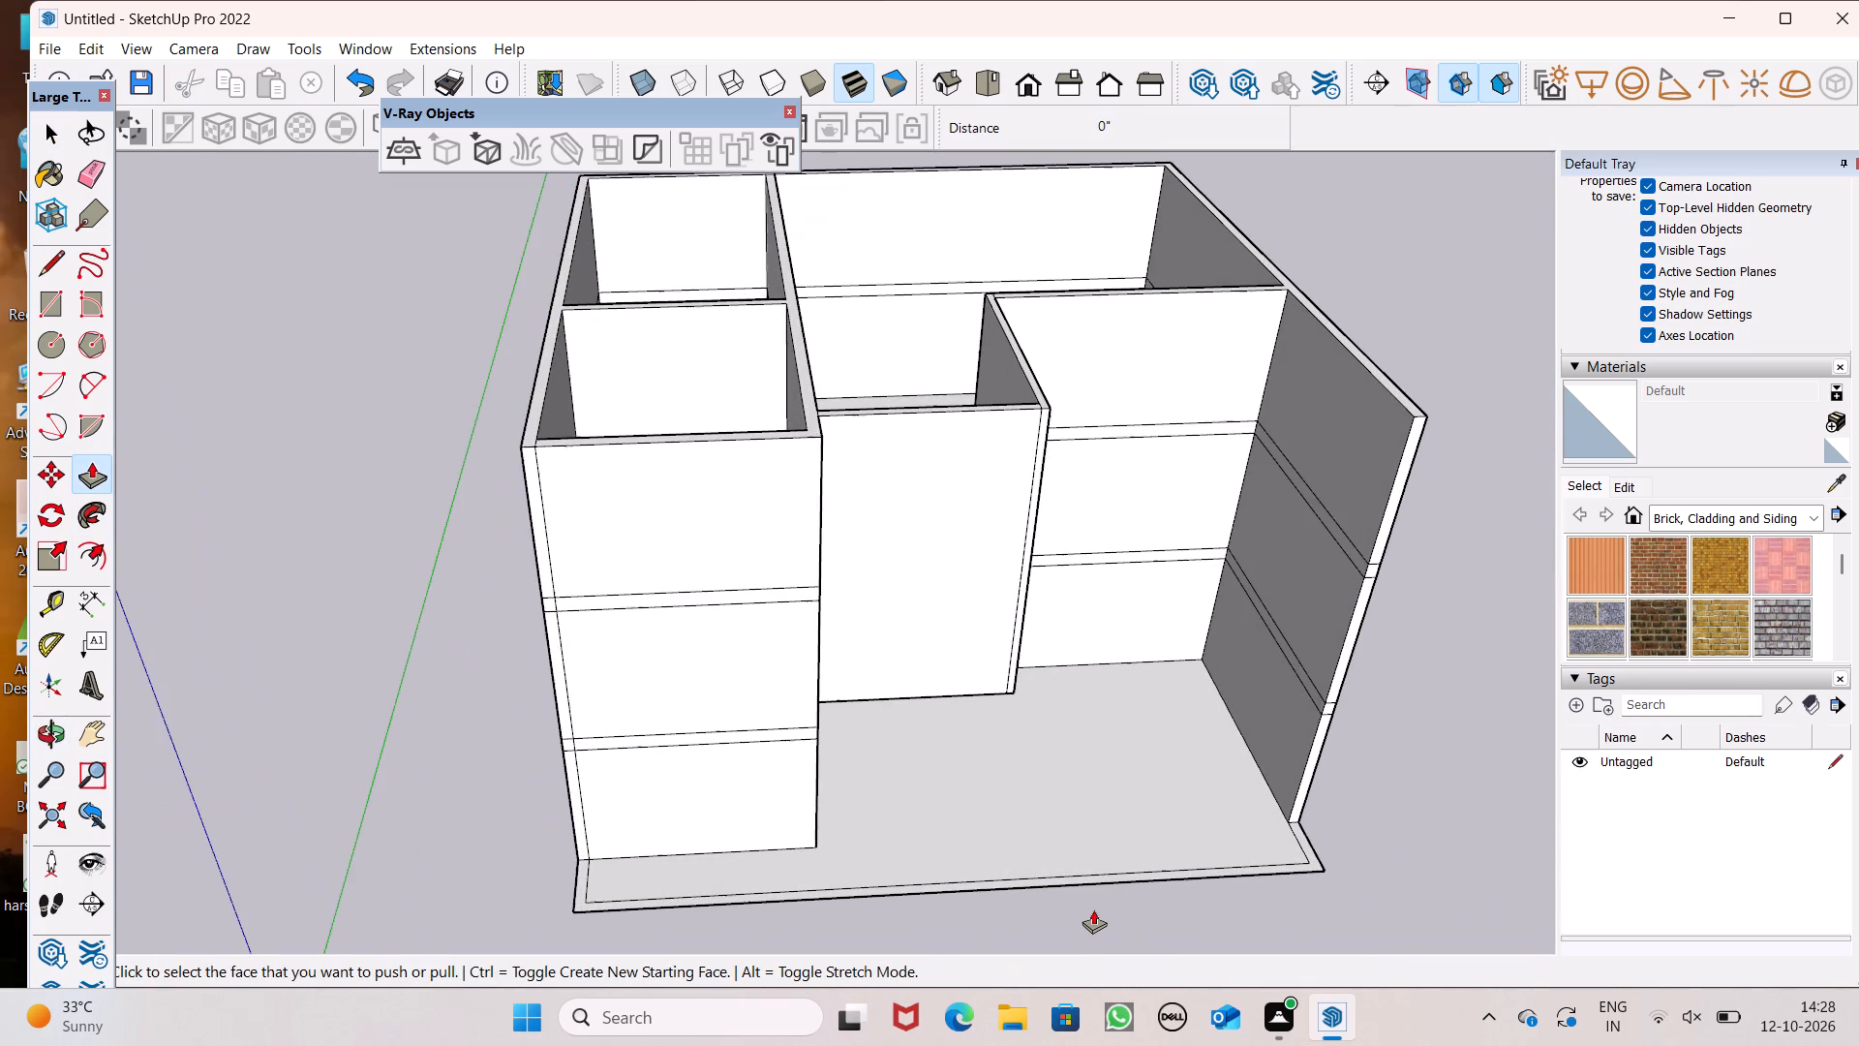
scroll(1093, 908, up, 3)
middle_drag(1132, 611, 1105, 673)
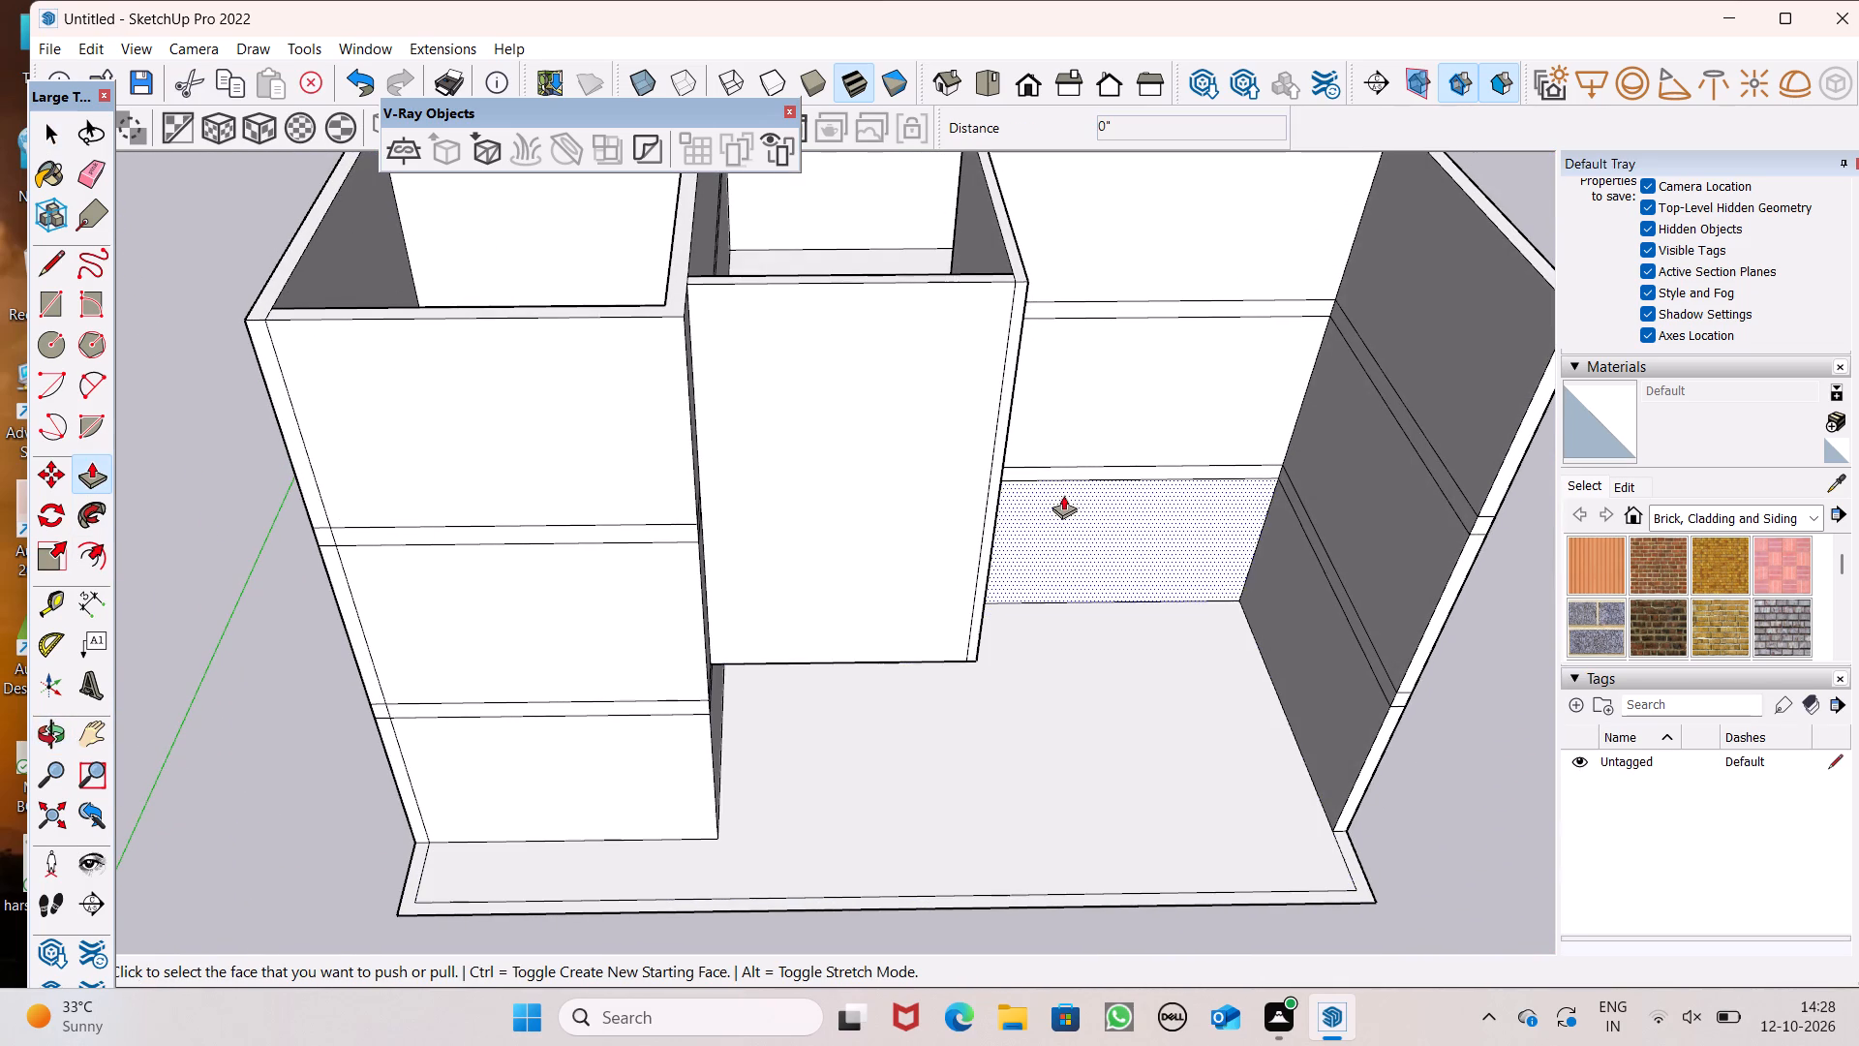
drag(1073, 474, 1072, 698)
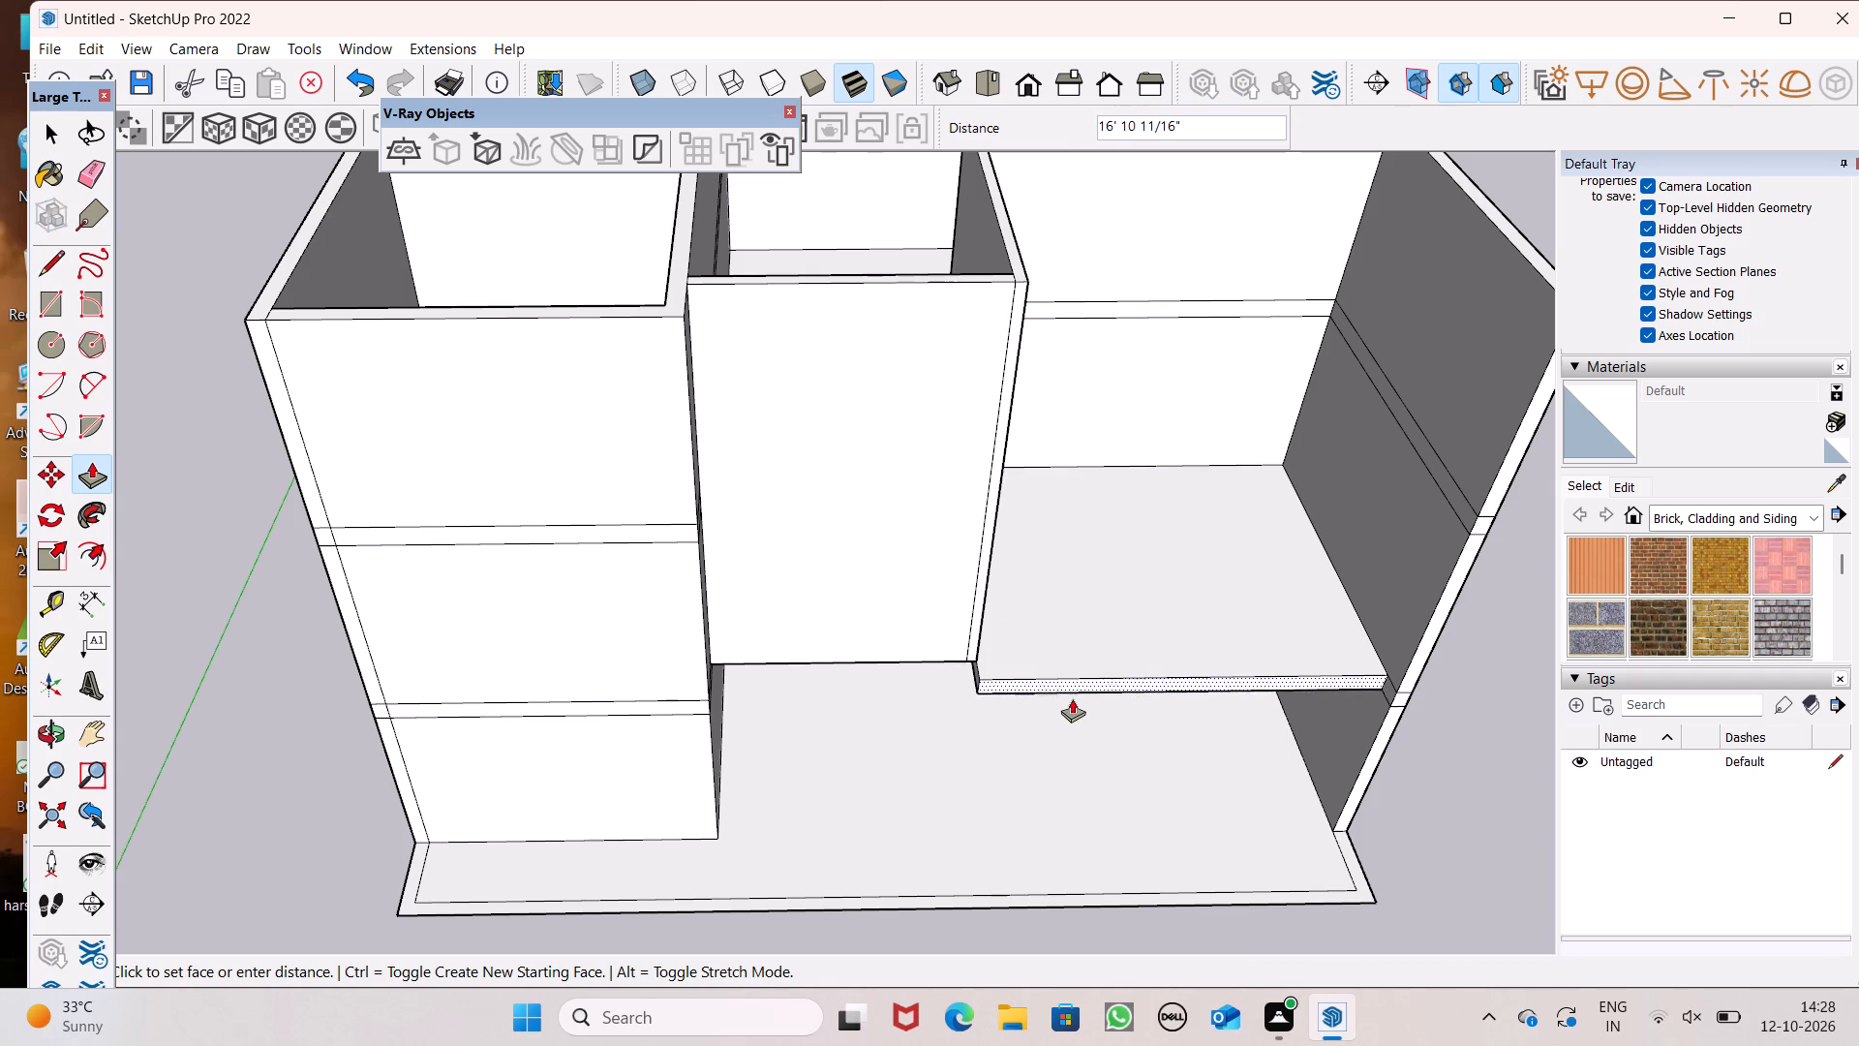
drag(1072, 698, 1047, 746)
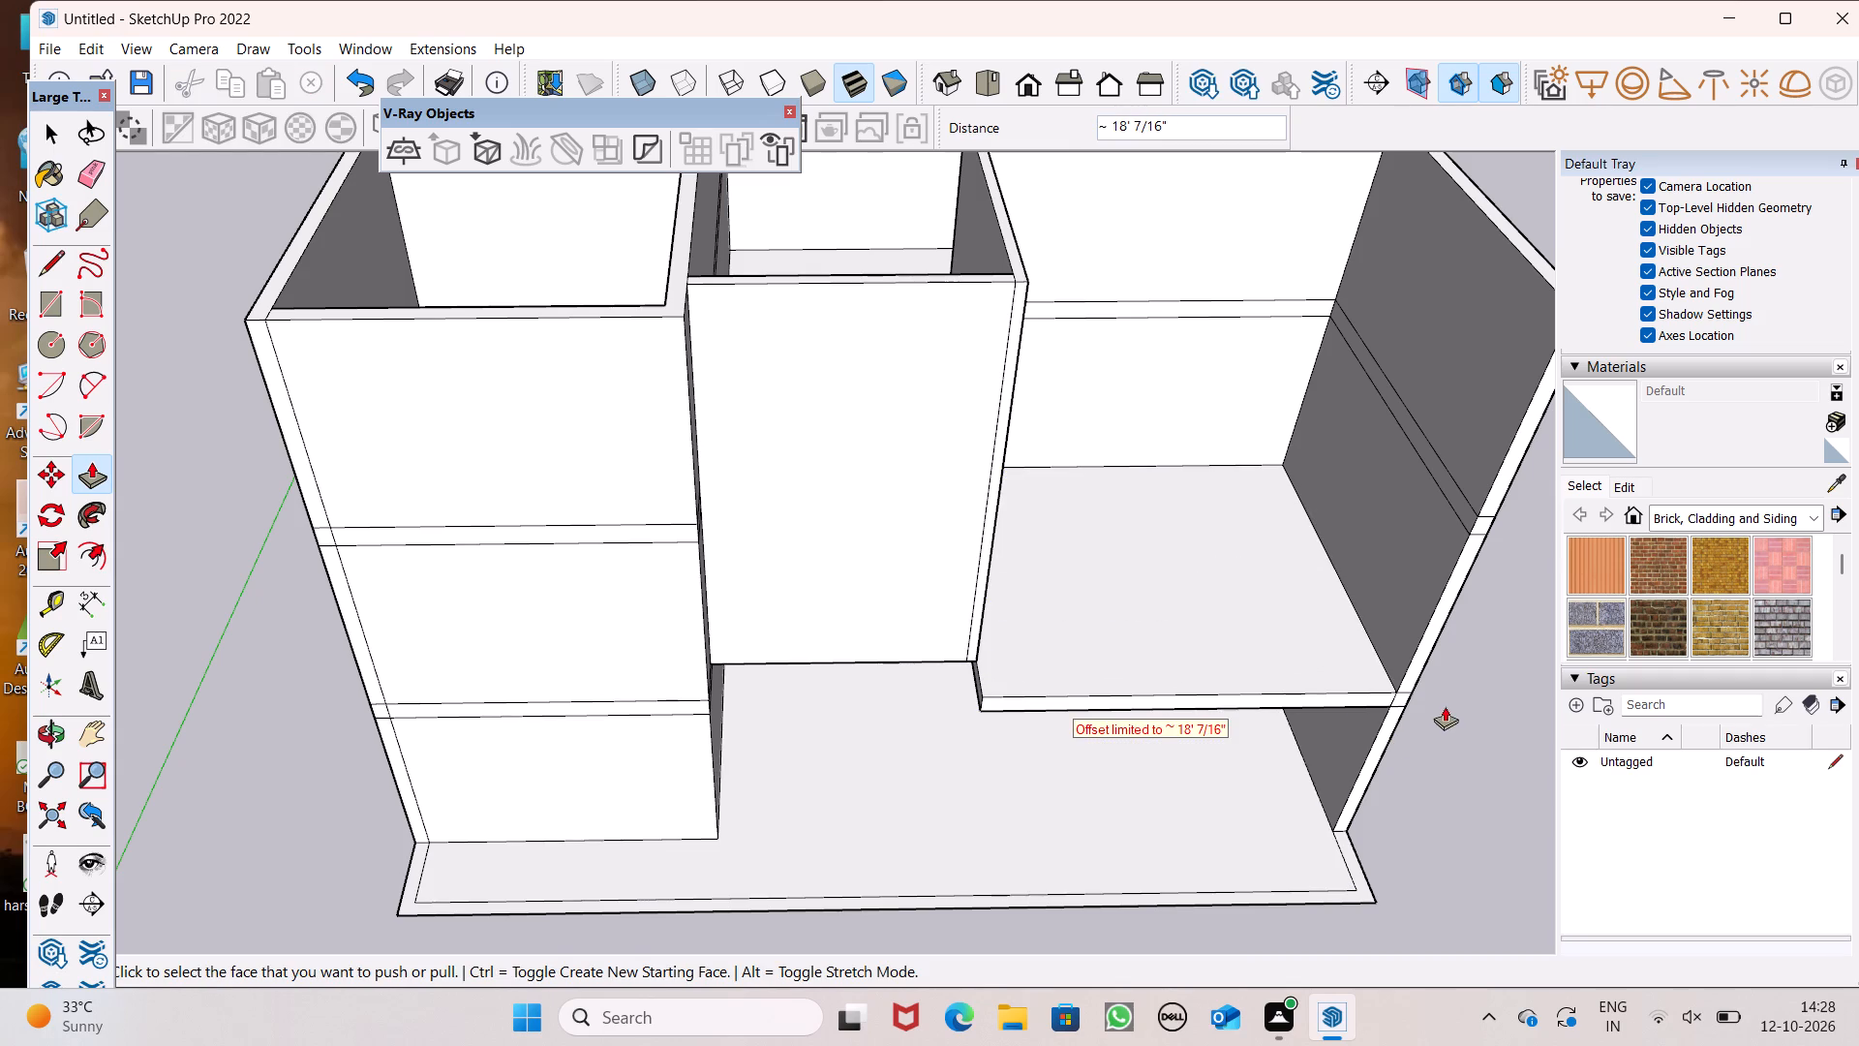
Pull the upper band of the recessed wall forward about 15' 7 3/4" to form the upper slab.
drag(1199, 310, 1378, 596)
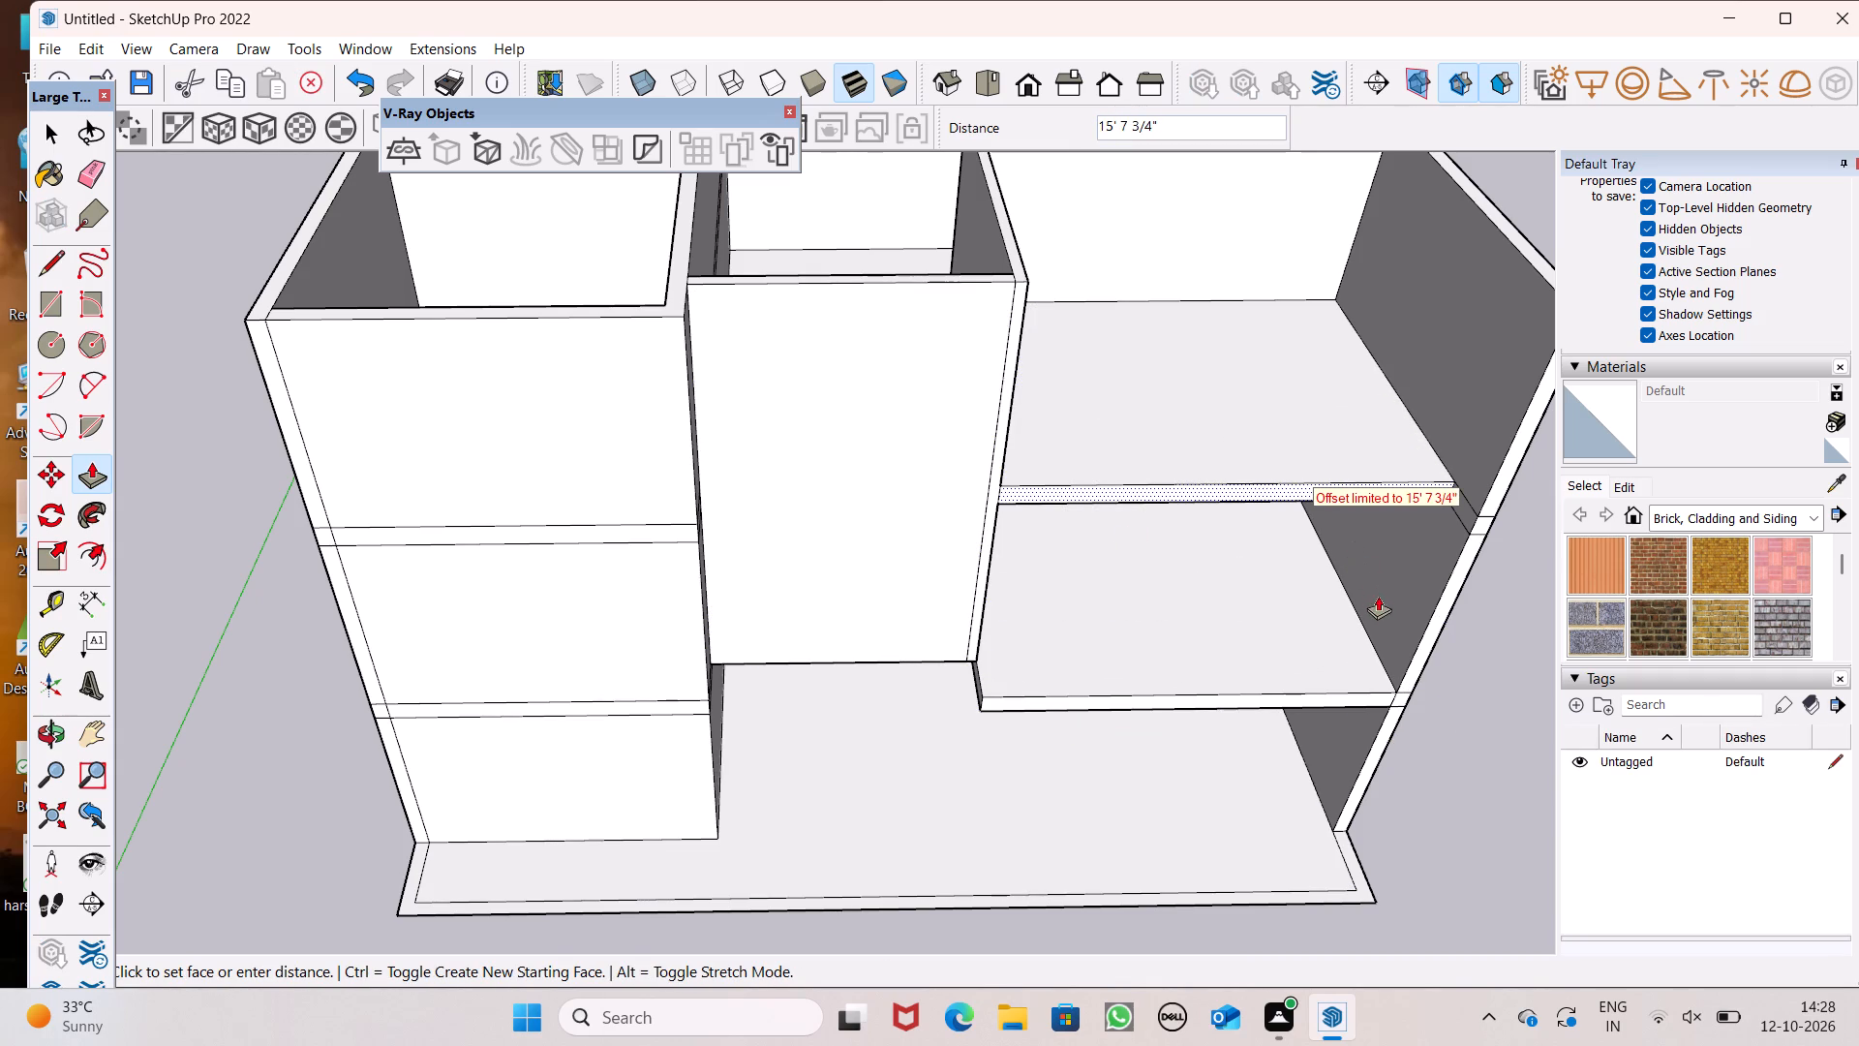
drag(1378, 596, 1379, 598)
Extend the upper slab's front edge forward by a further 2' 4 11/16", matching the lower slab's depth.
scroll(914, 422, down, 6)
scroll(1013, 609, up, 1)
middle_drag(1013, 606, 954, 379)
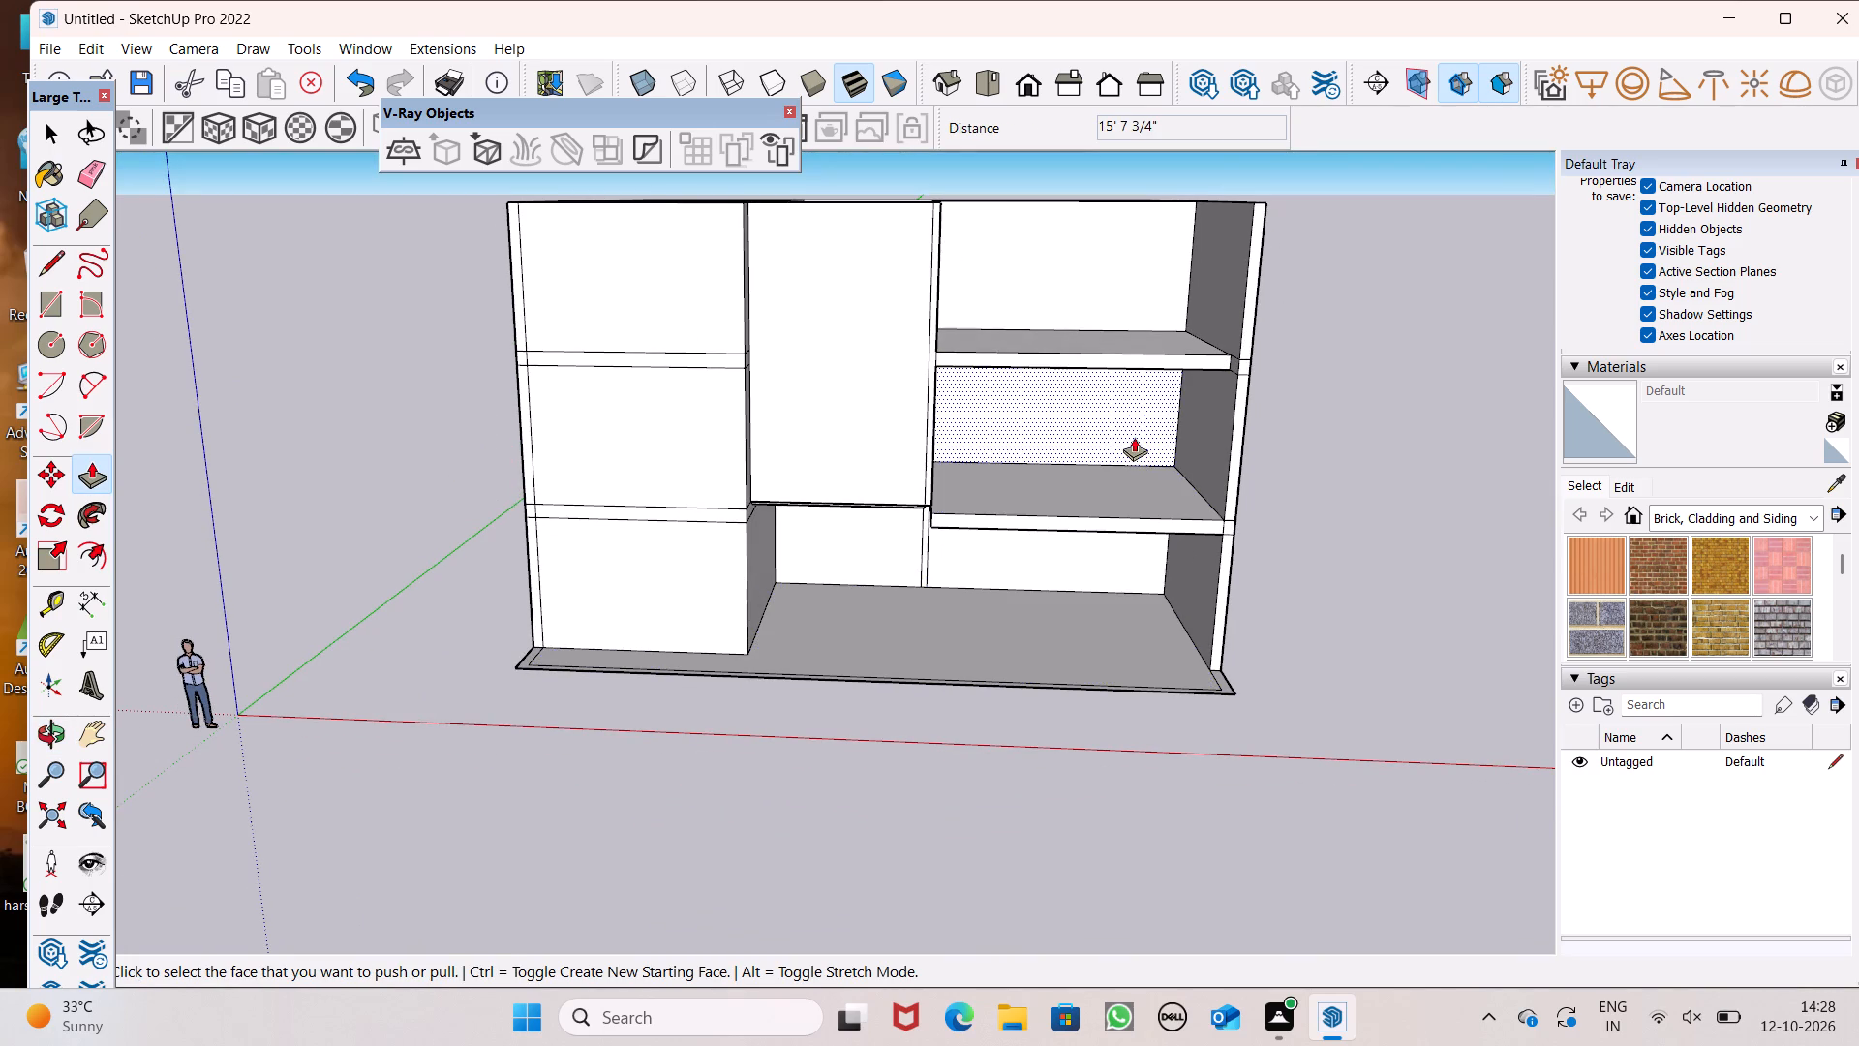
scroll(1135, 472, down, 3)
middle_drag(1152, 345, 1184, 465)
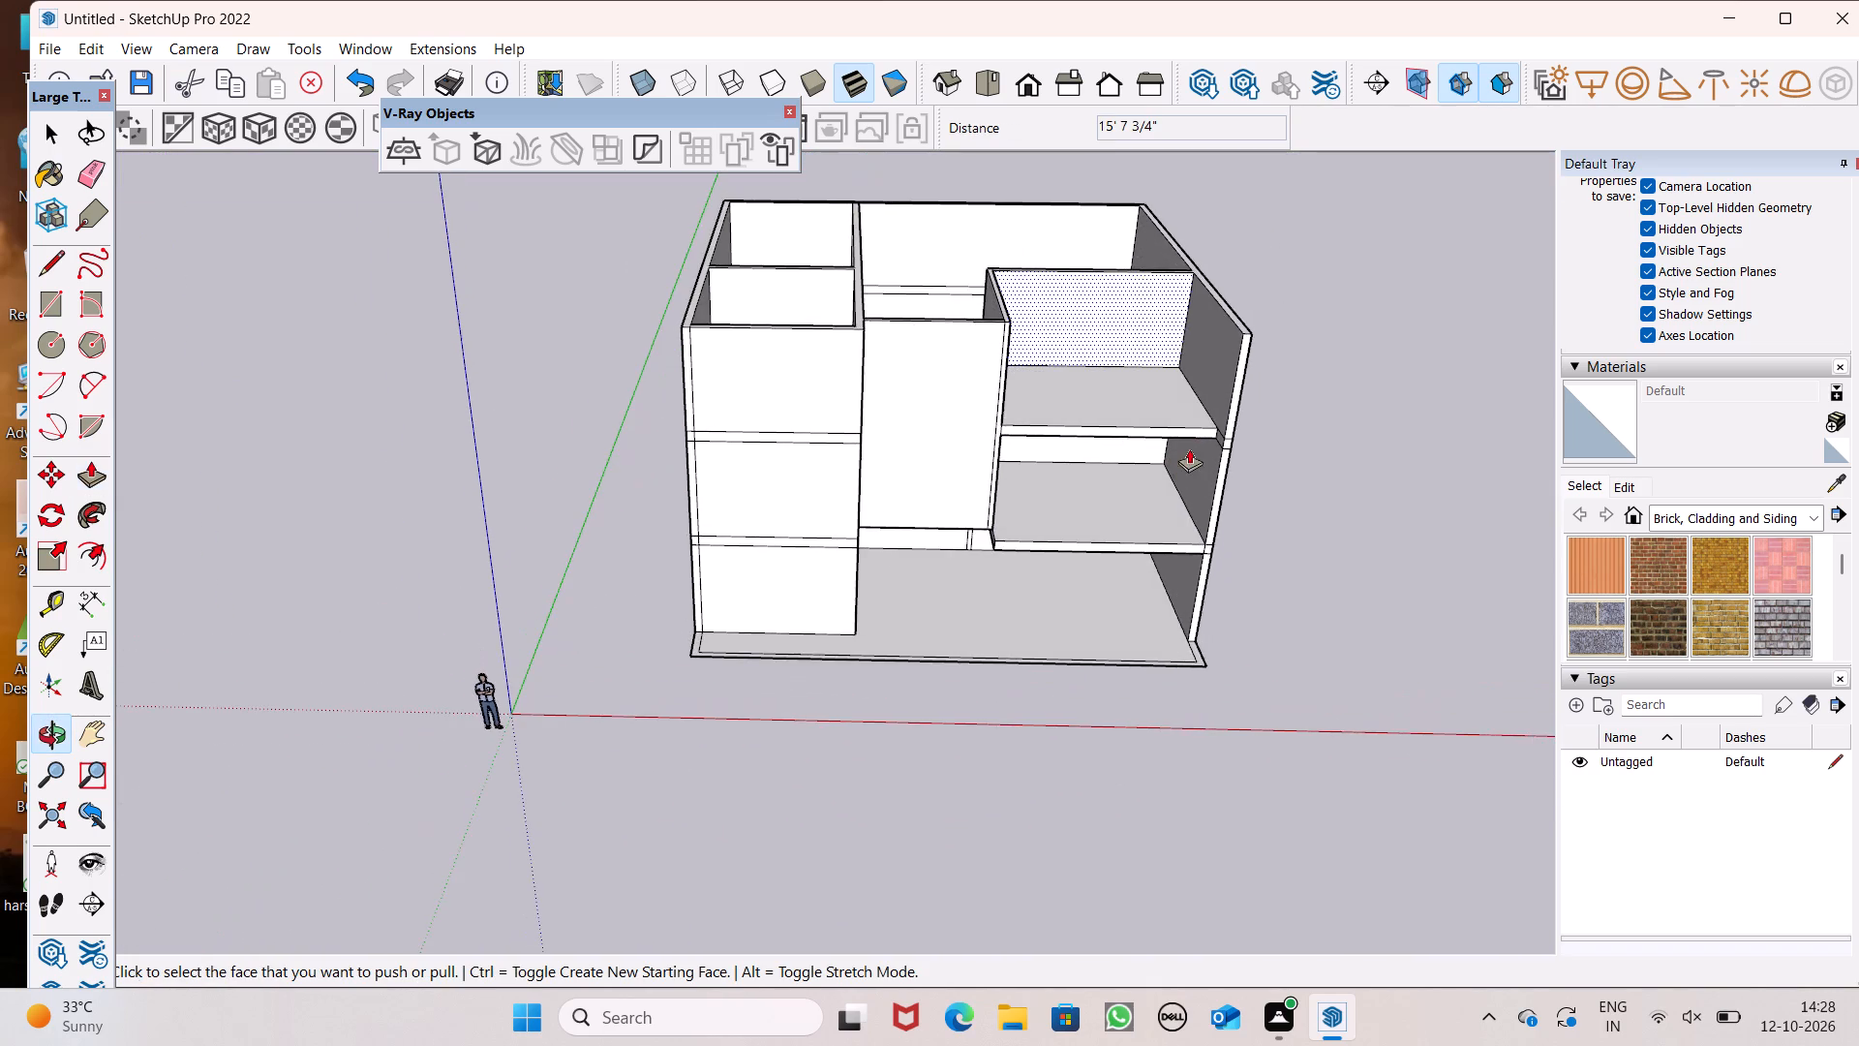
scroll(1189, 427, up, 6)
drag(1169, 436, 1201, 456)
scroll(965, 391, down, 7)
key(space)
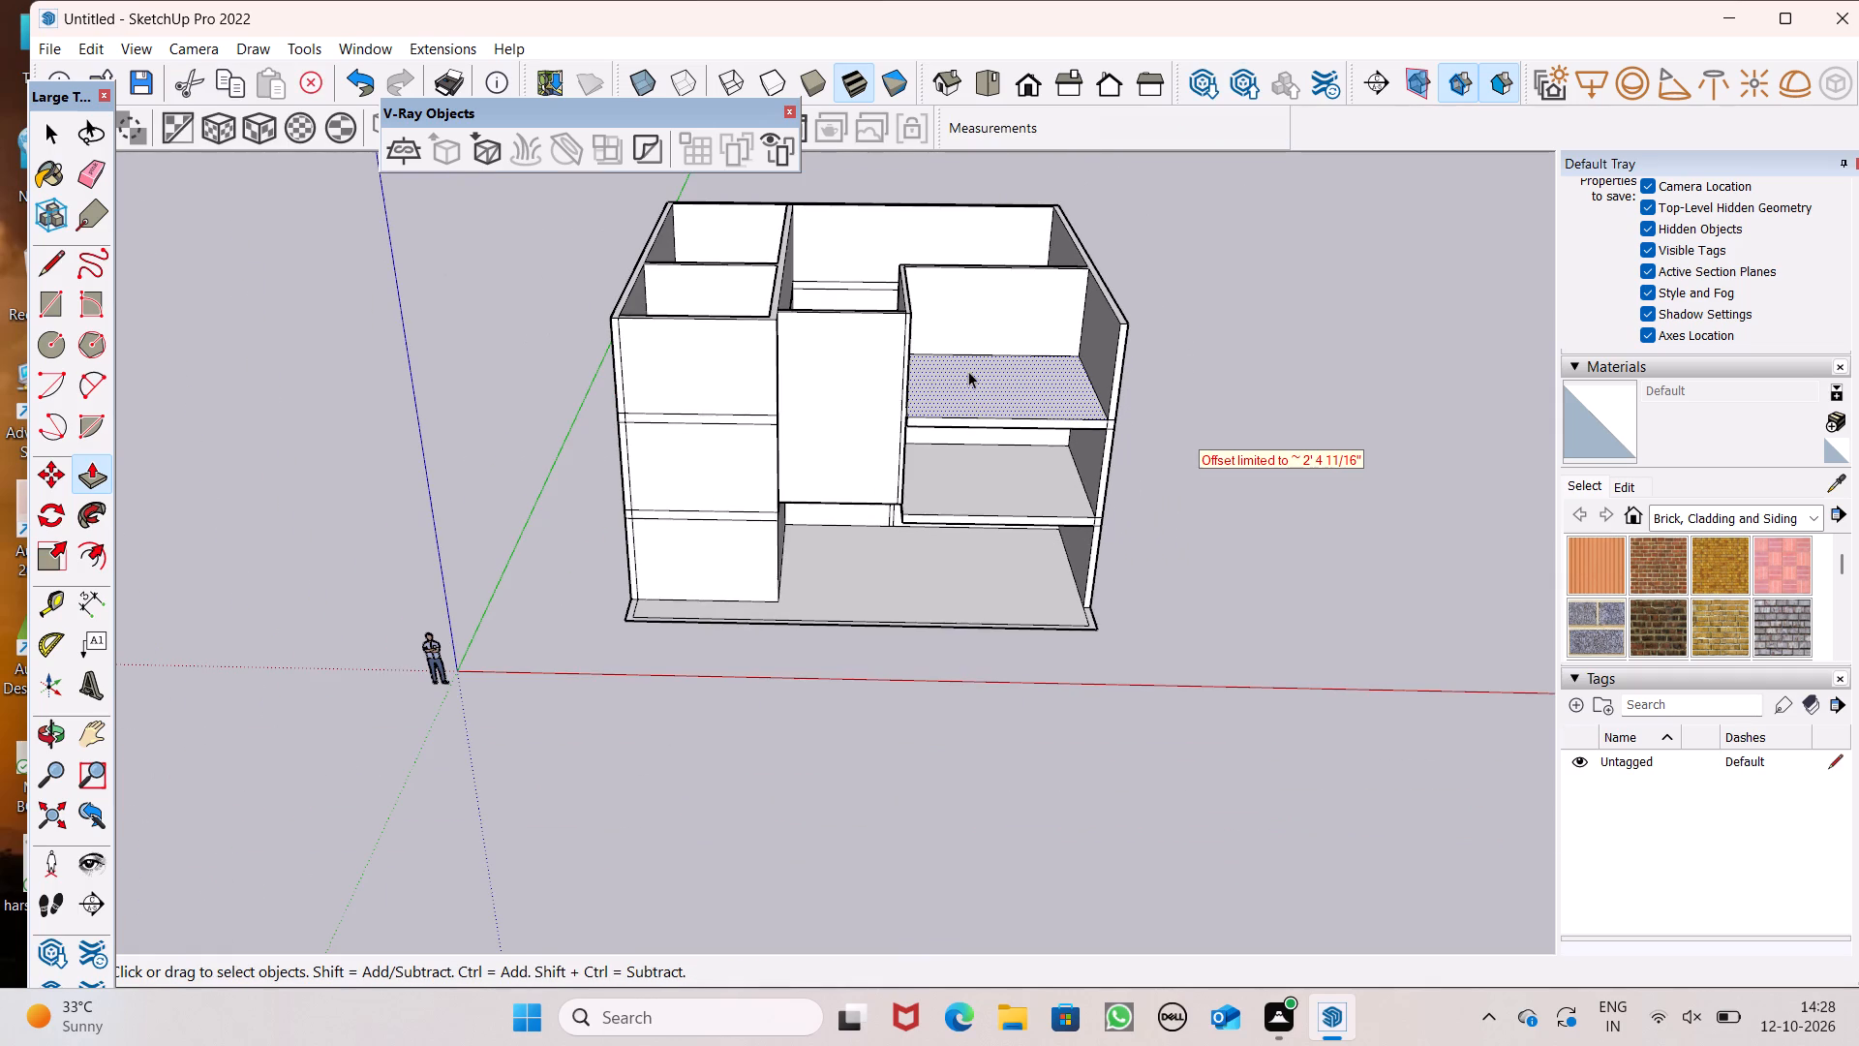
middle_drag(968, 370, 990, 727)
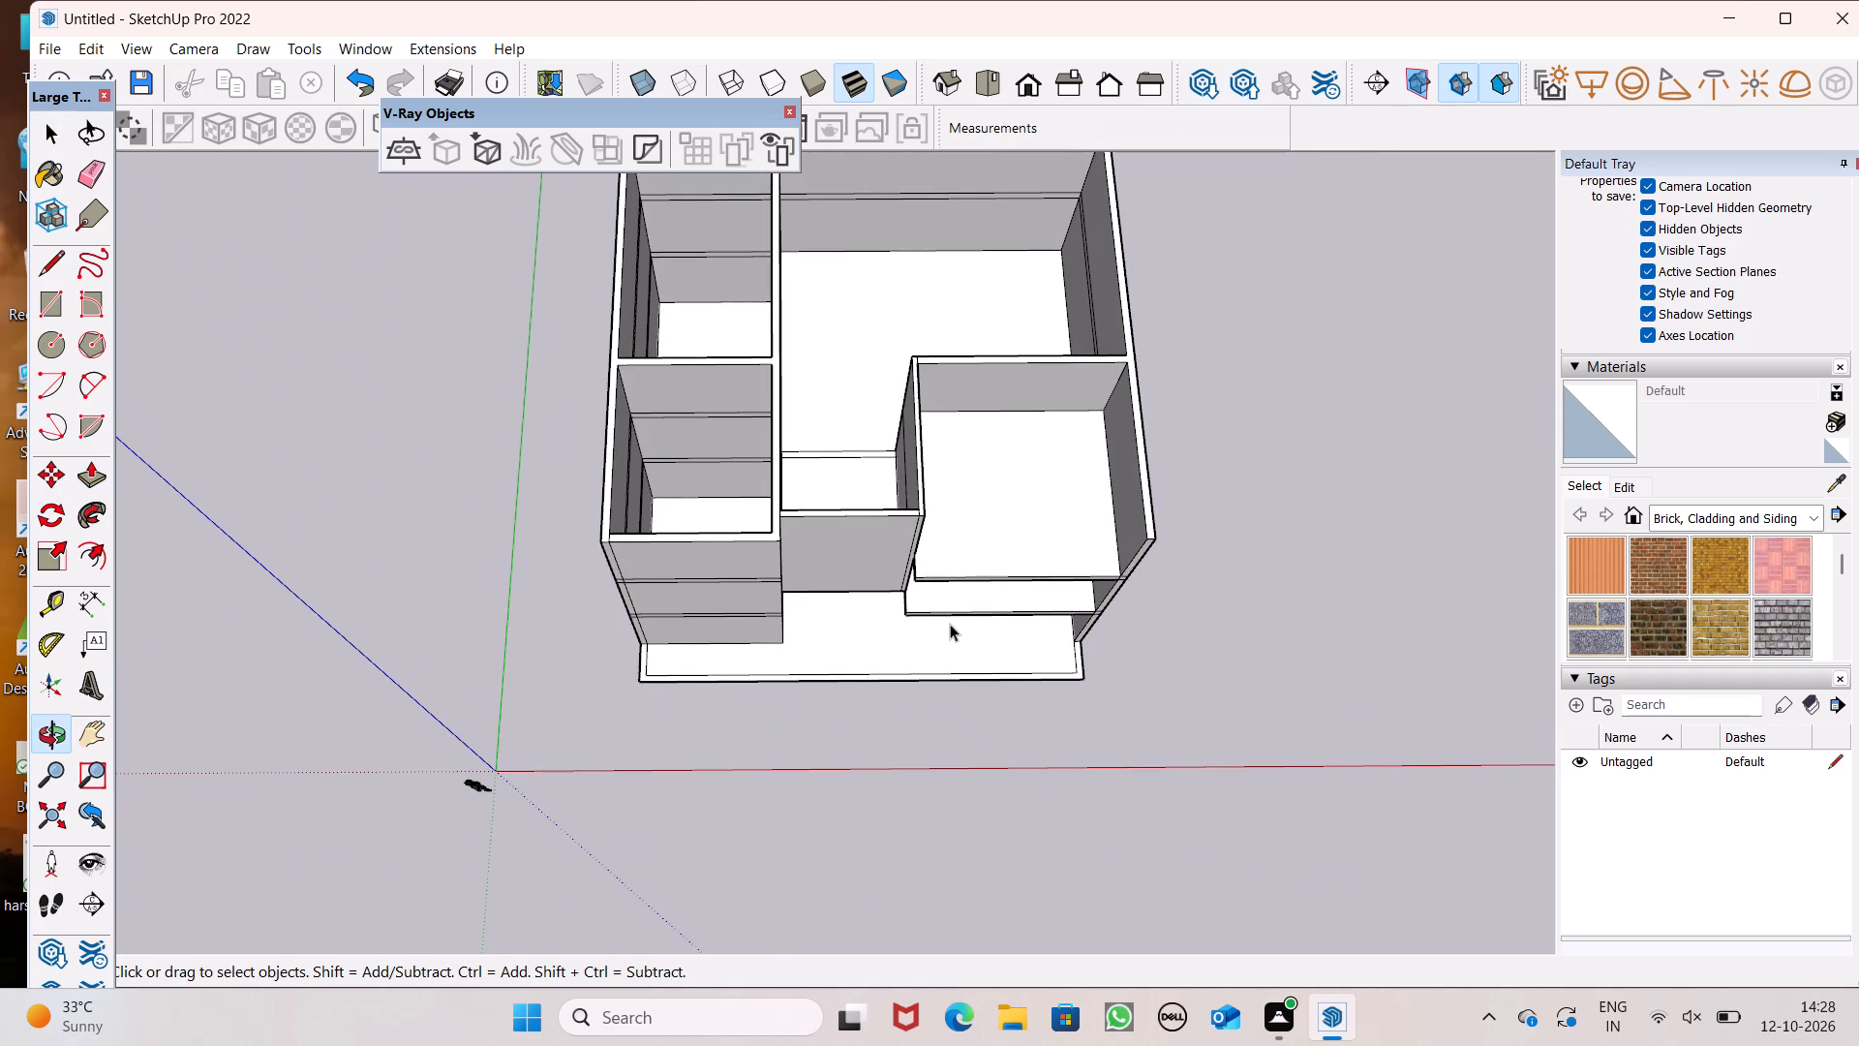
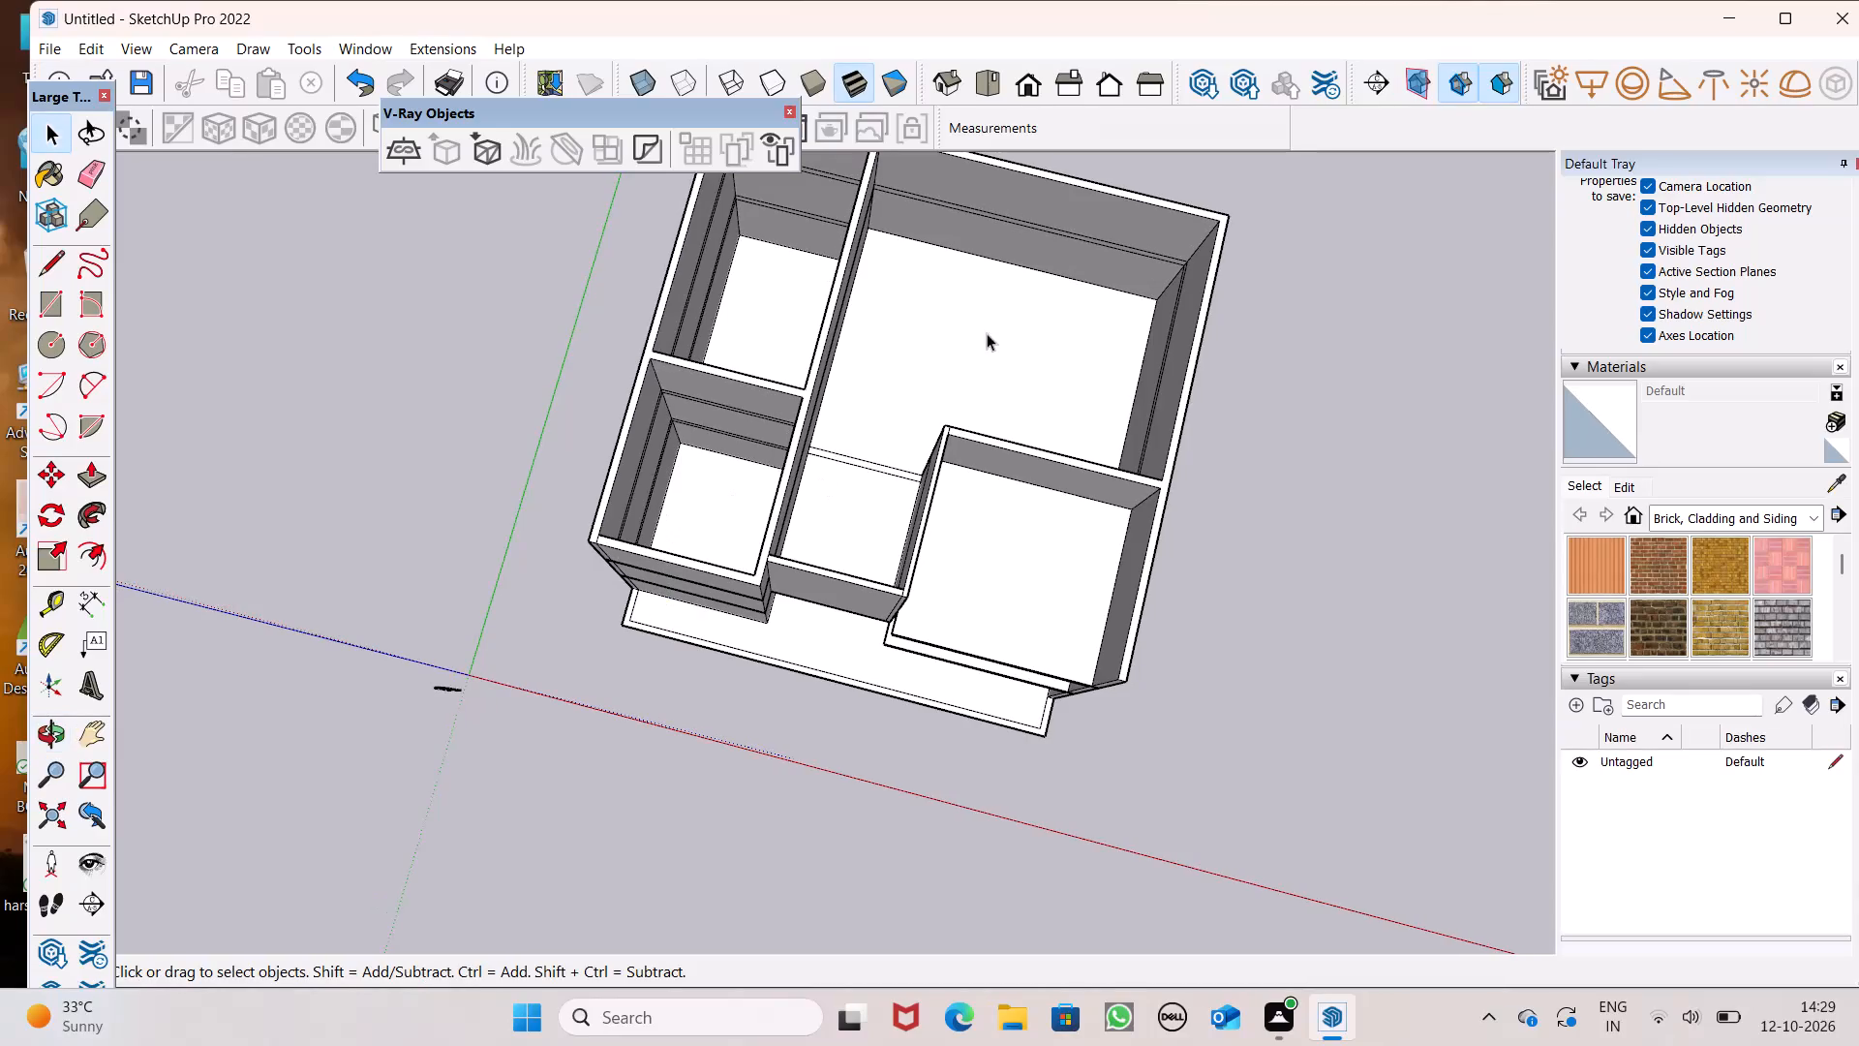
Erase the stray edge across the wall top where the bay's side wall meets the recessed wall.
scroll(930, 374, up, 6)
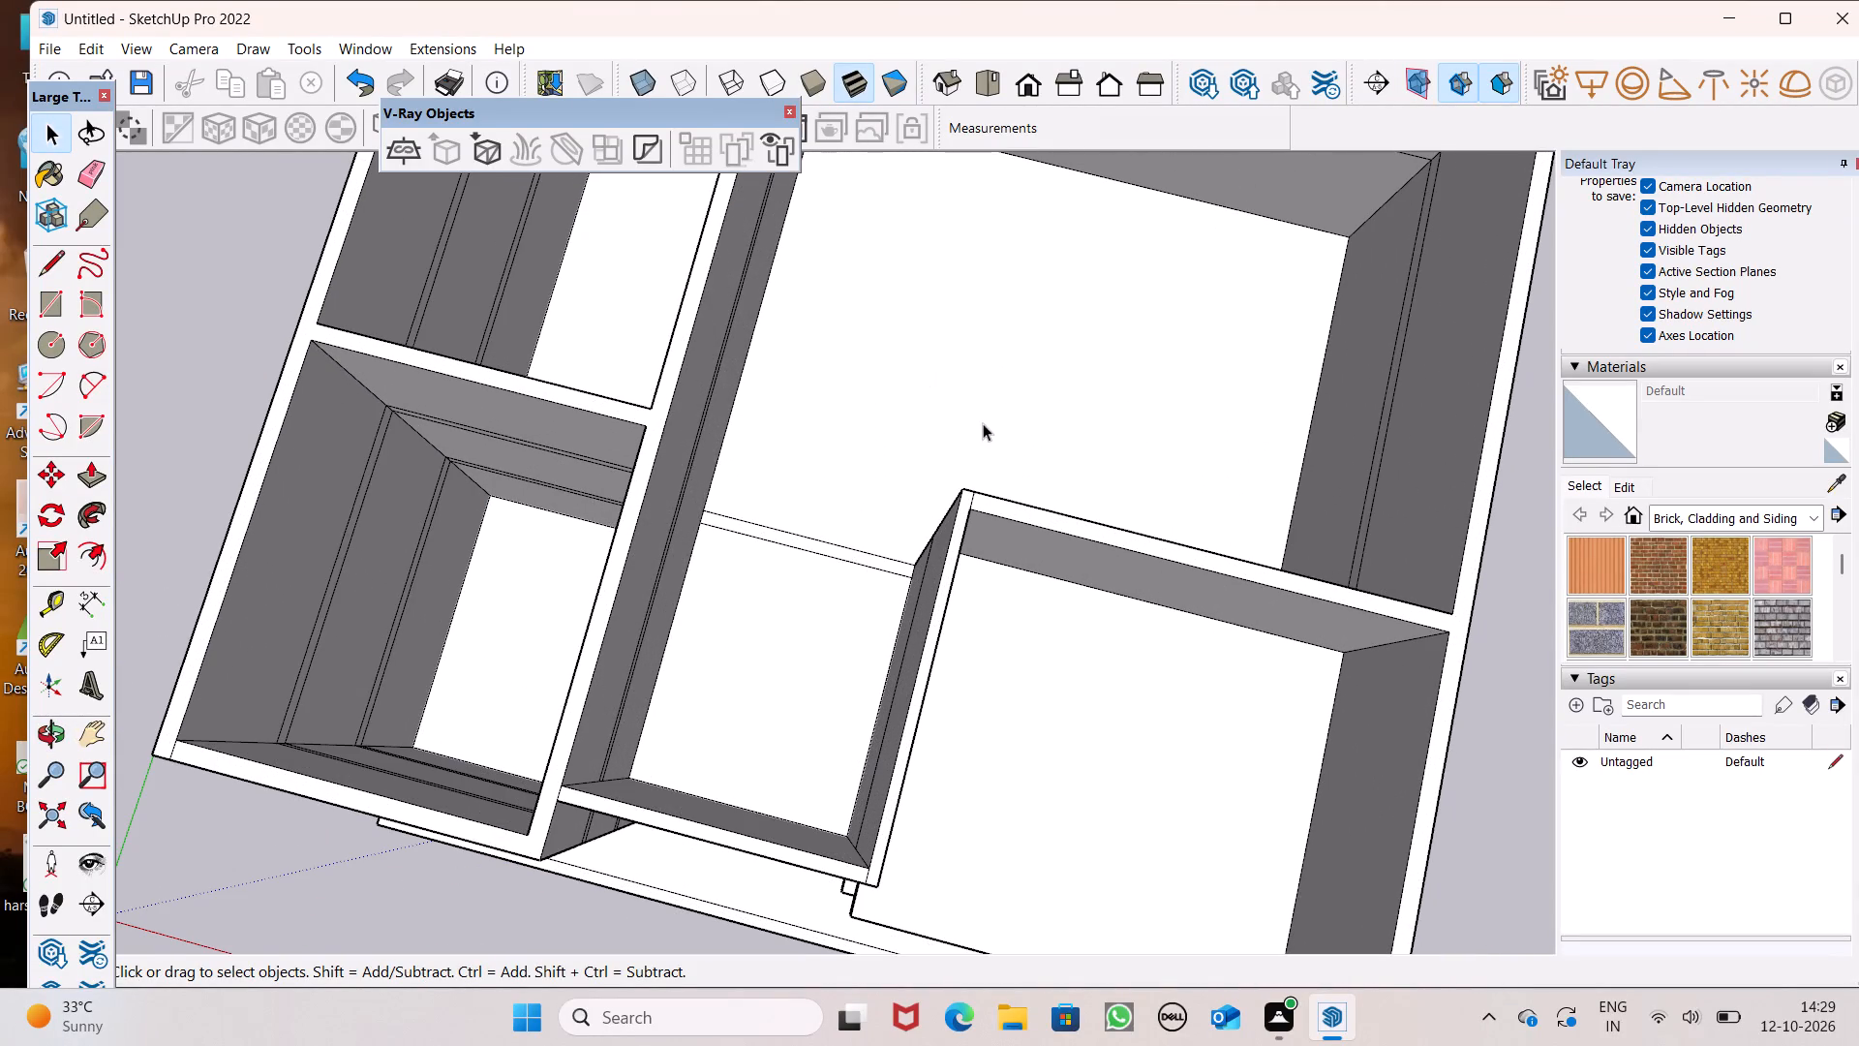
click(78, 175)
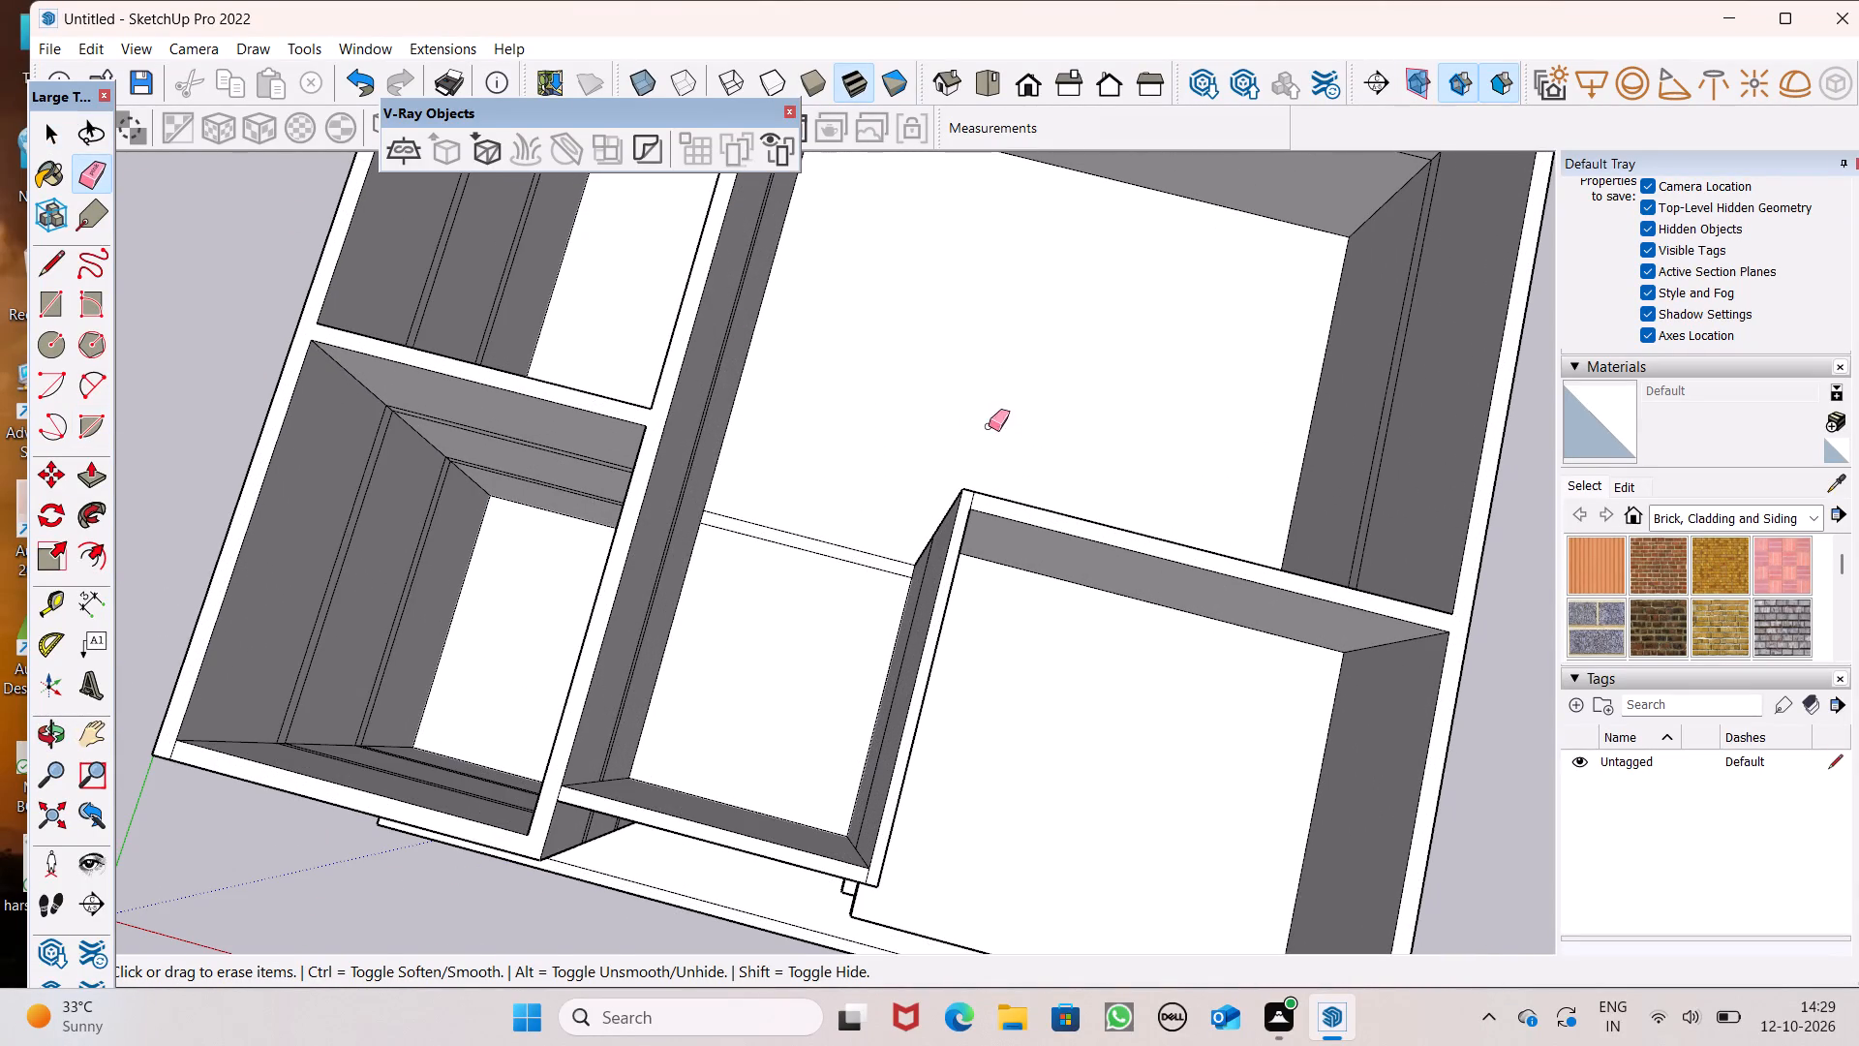
scroll(991, 426, up, 5)
drag(920, 576, 894, 570)
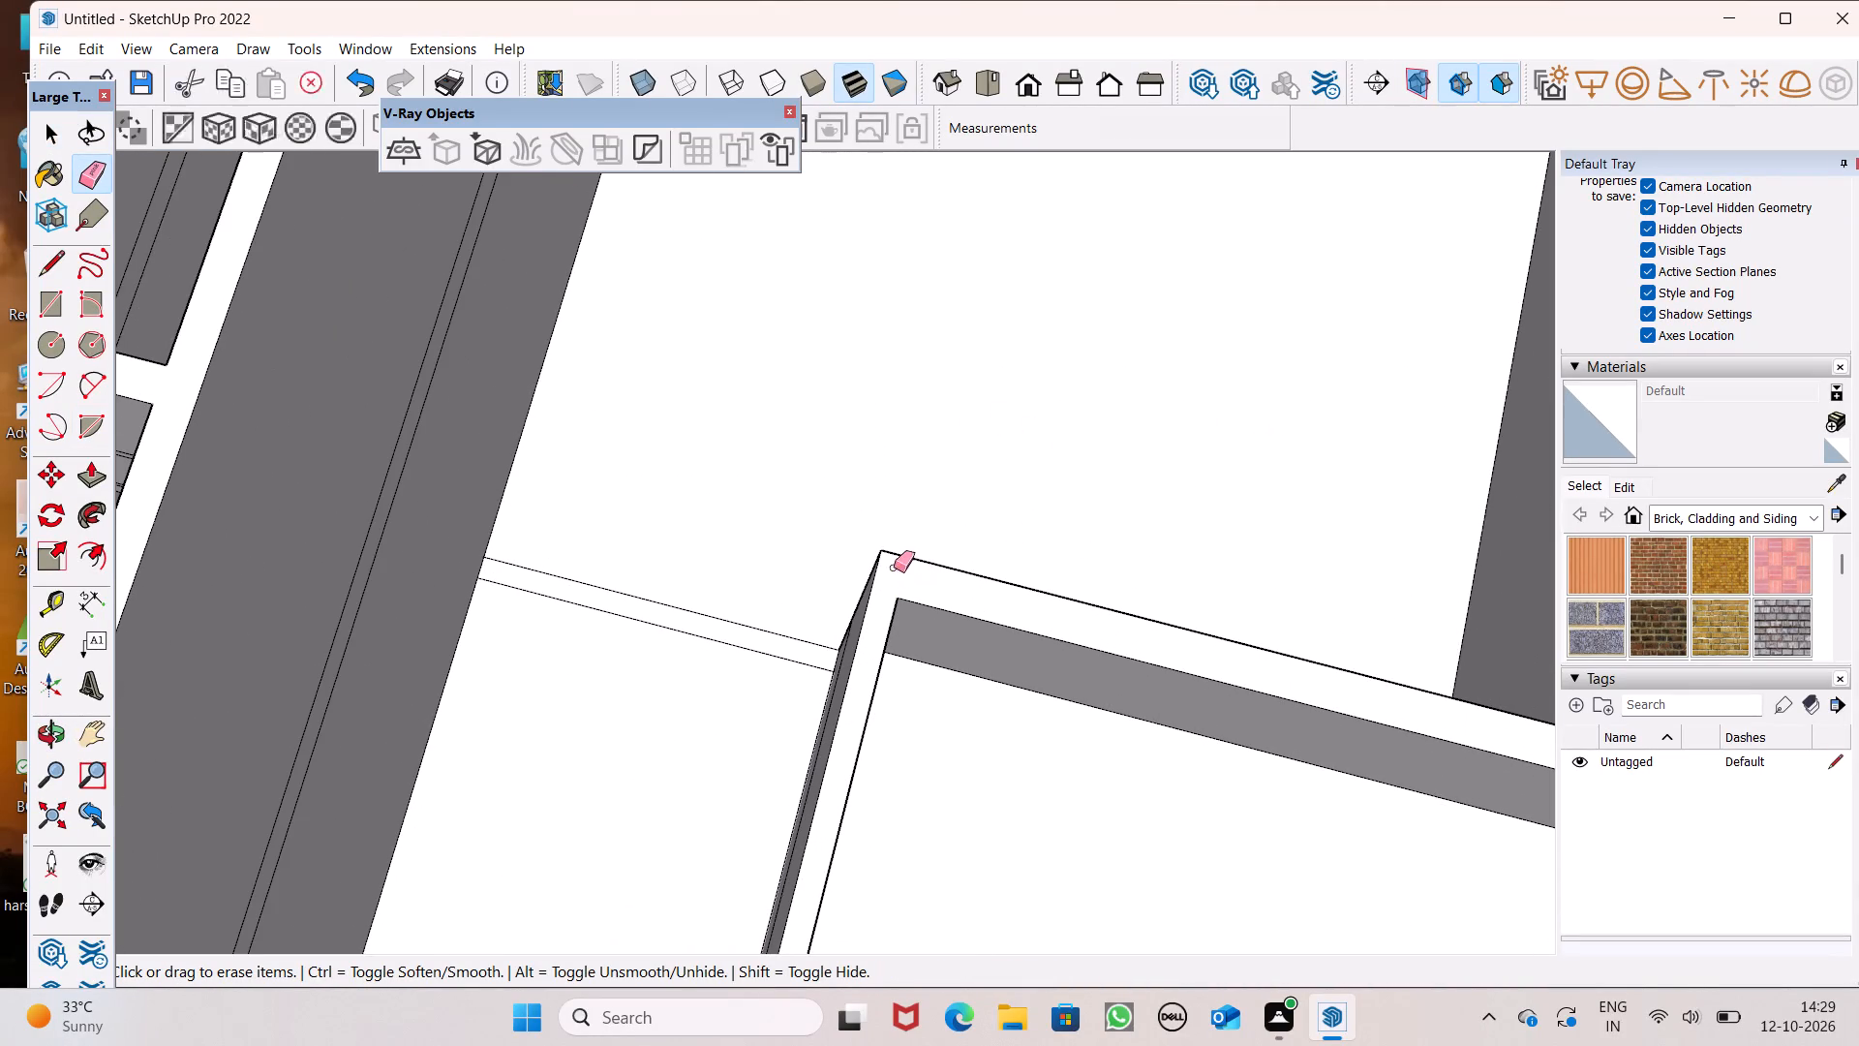
key(space)
scroll(917, 558, down, 5)
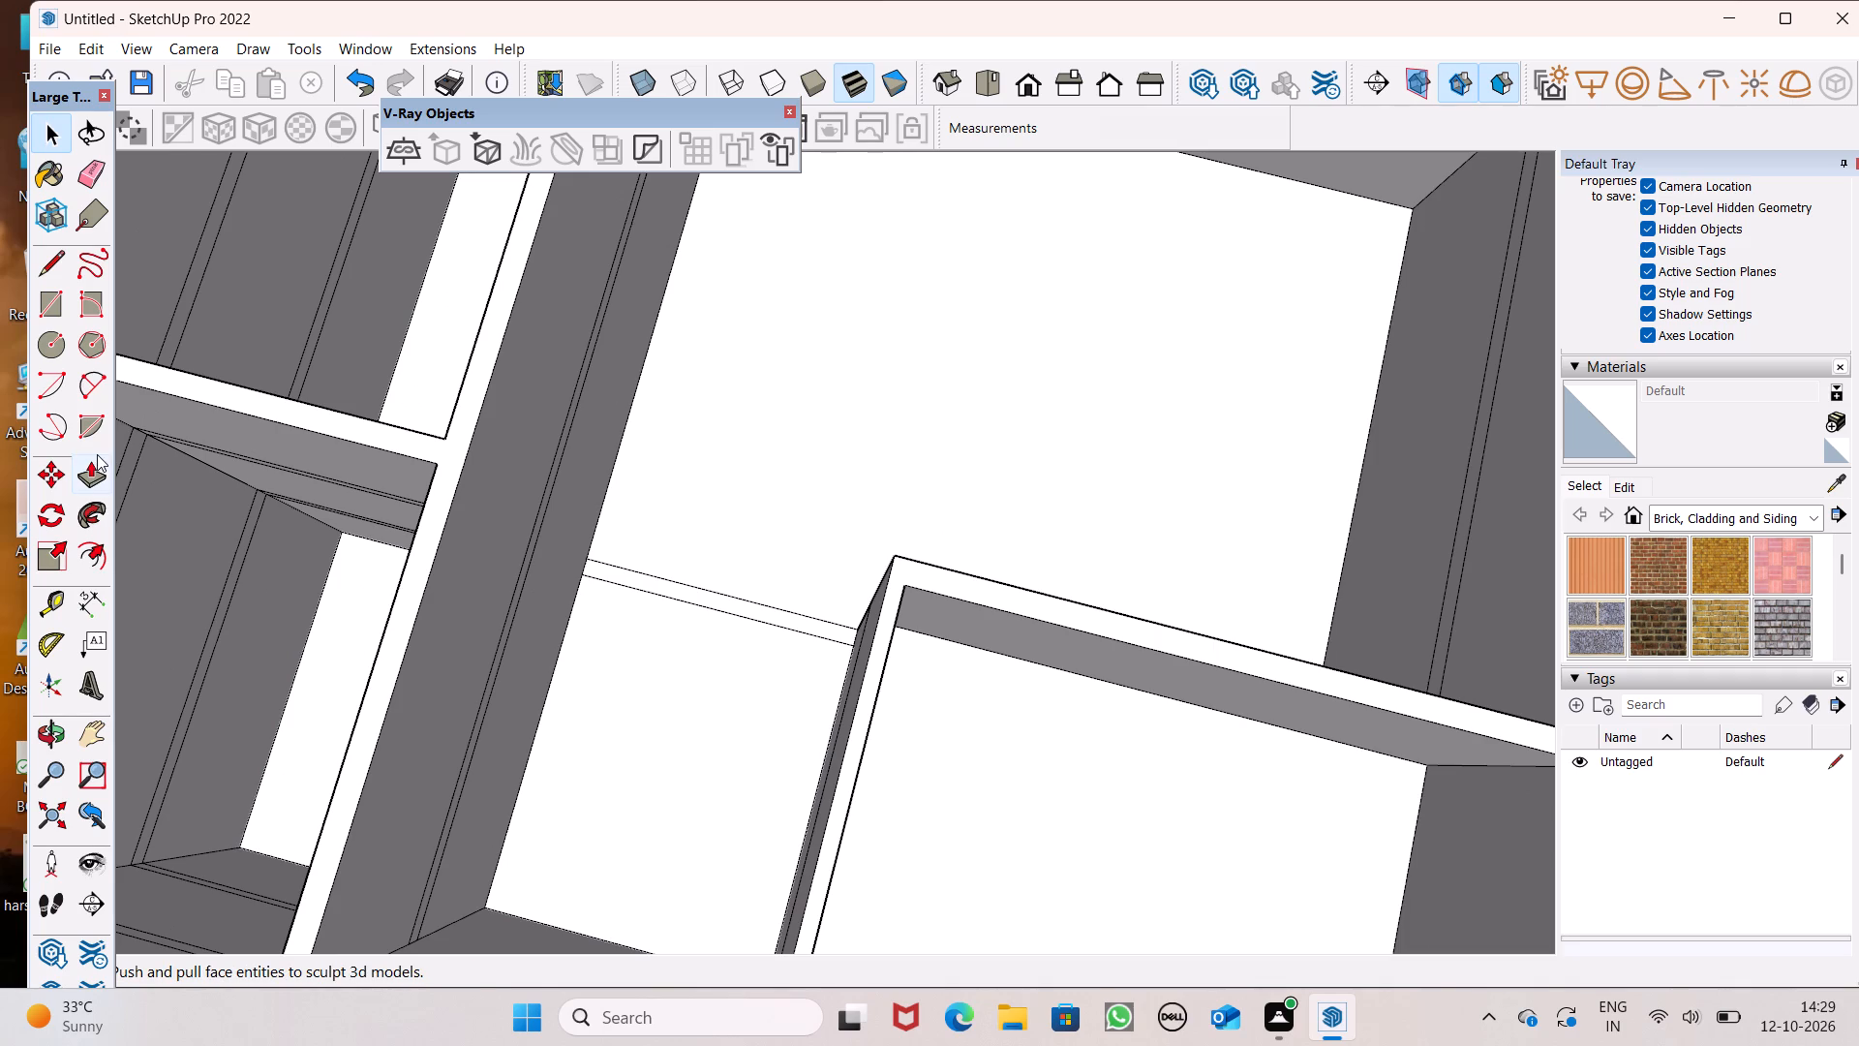
Erase the dividing edge across the wall top where the bay's front wall joins the front room's side wall.
click(95, 469)
scroll(719, 448, down, 7)
scroll(621, 696, up, 4)
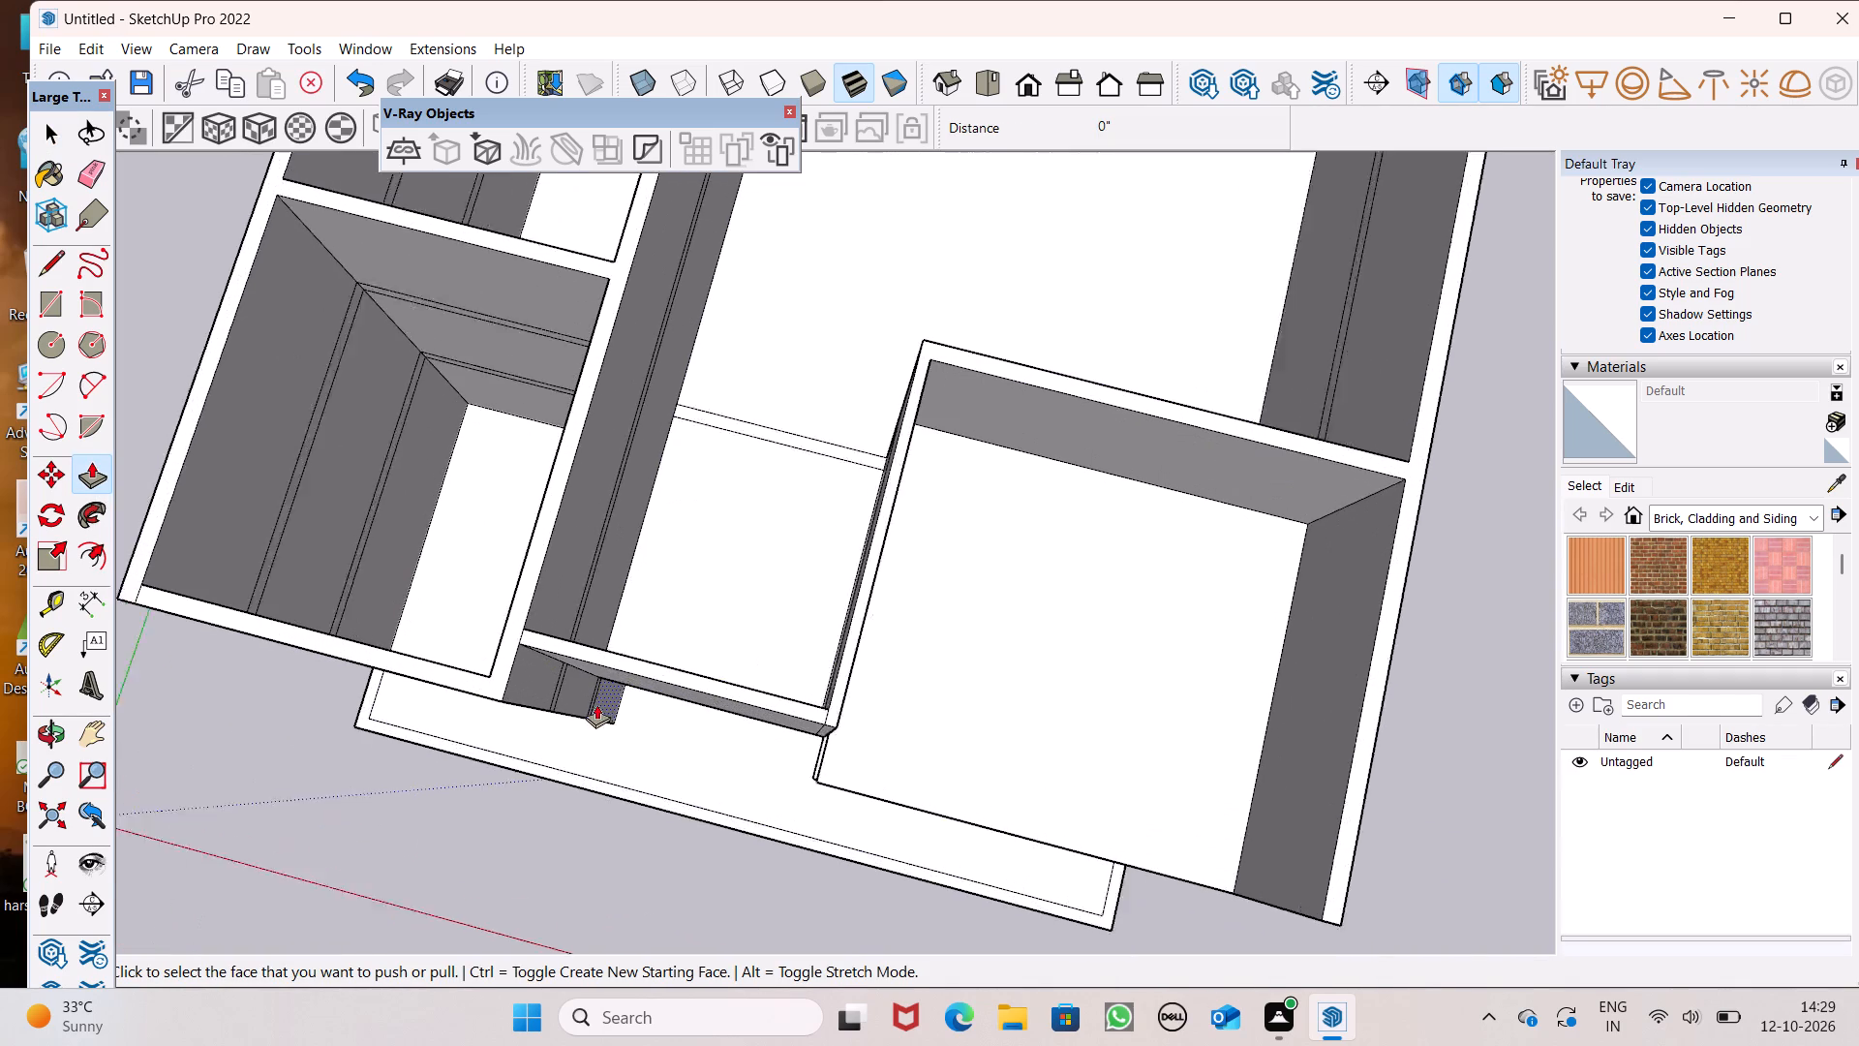
scroll(596, 704, up, 2)
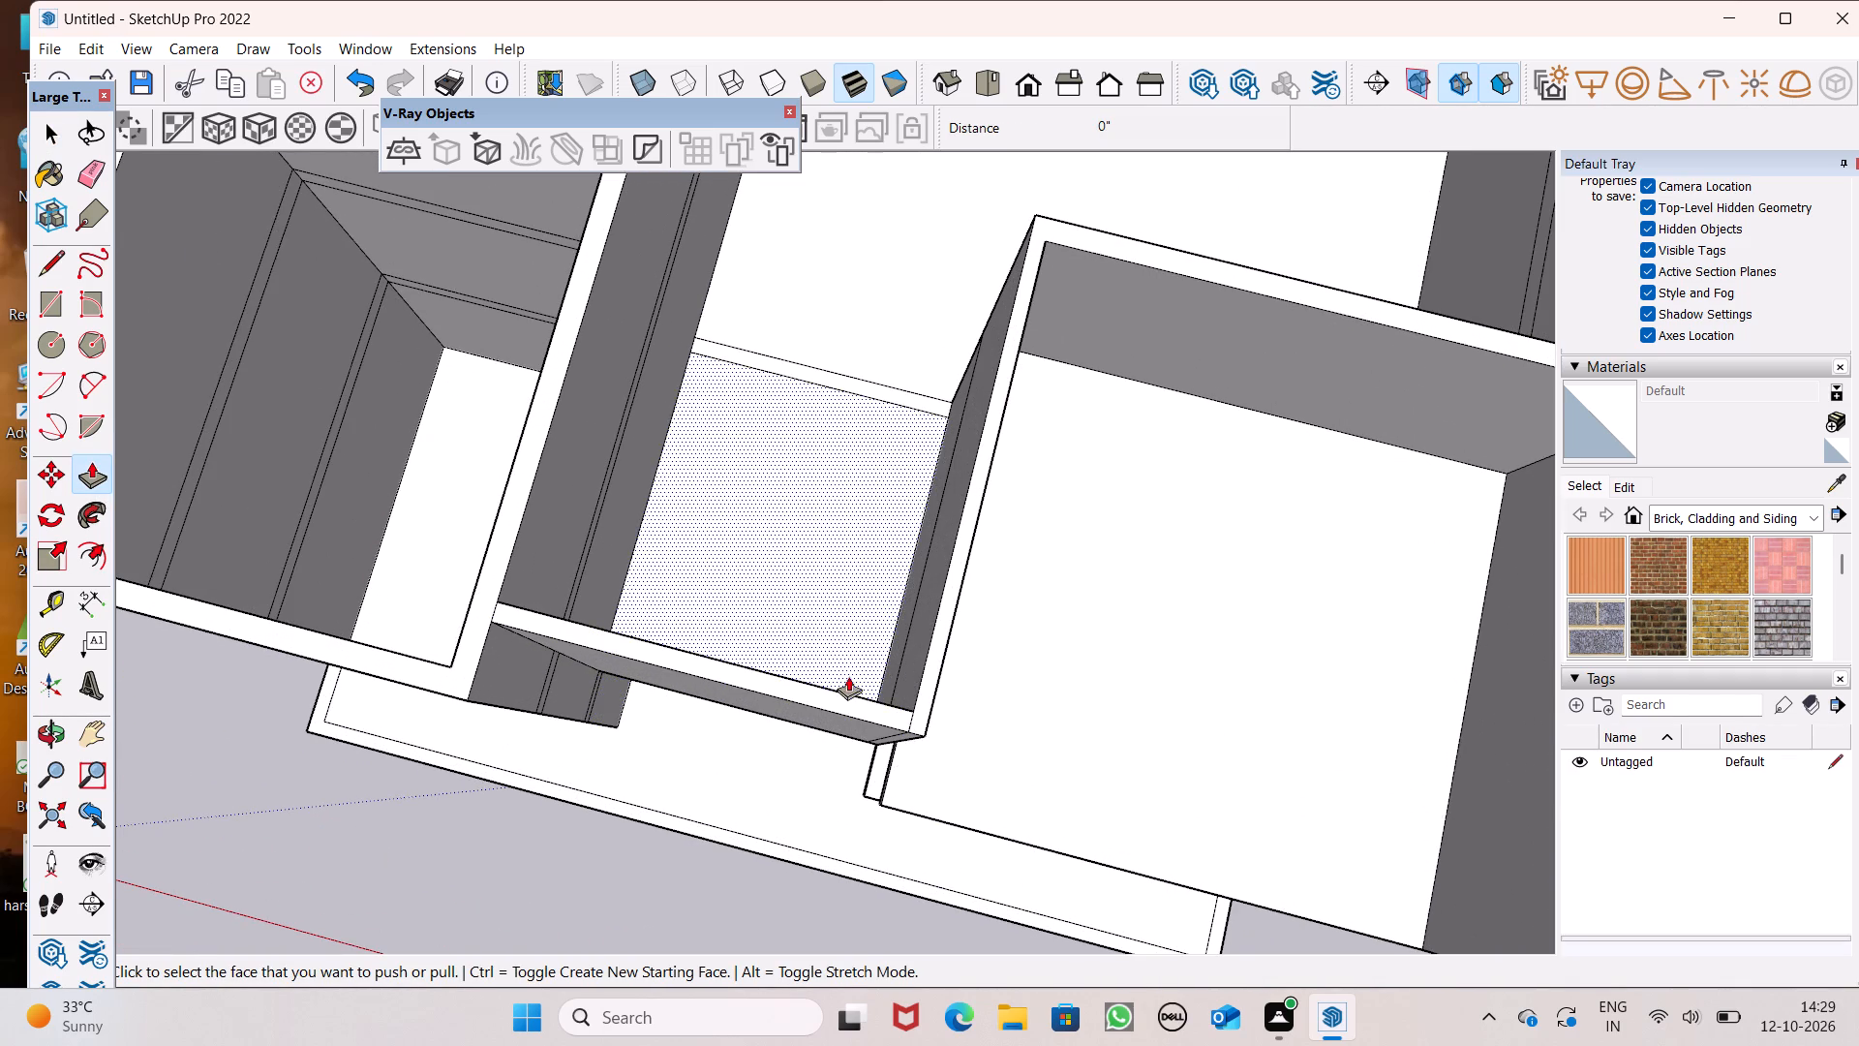
click(93, 183)
scroll(435, 617, up, 6)
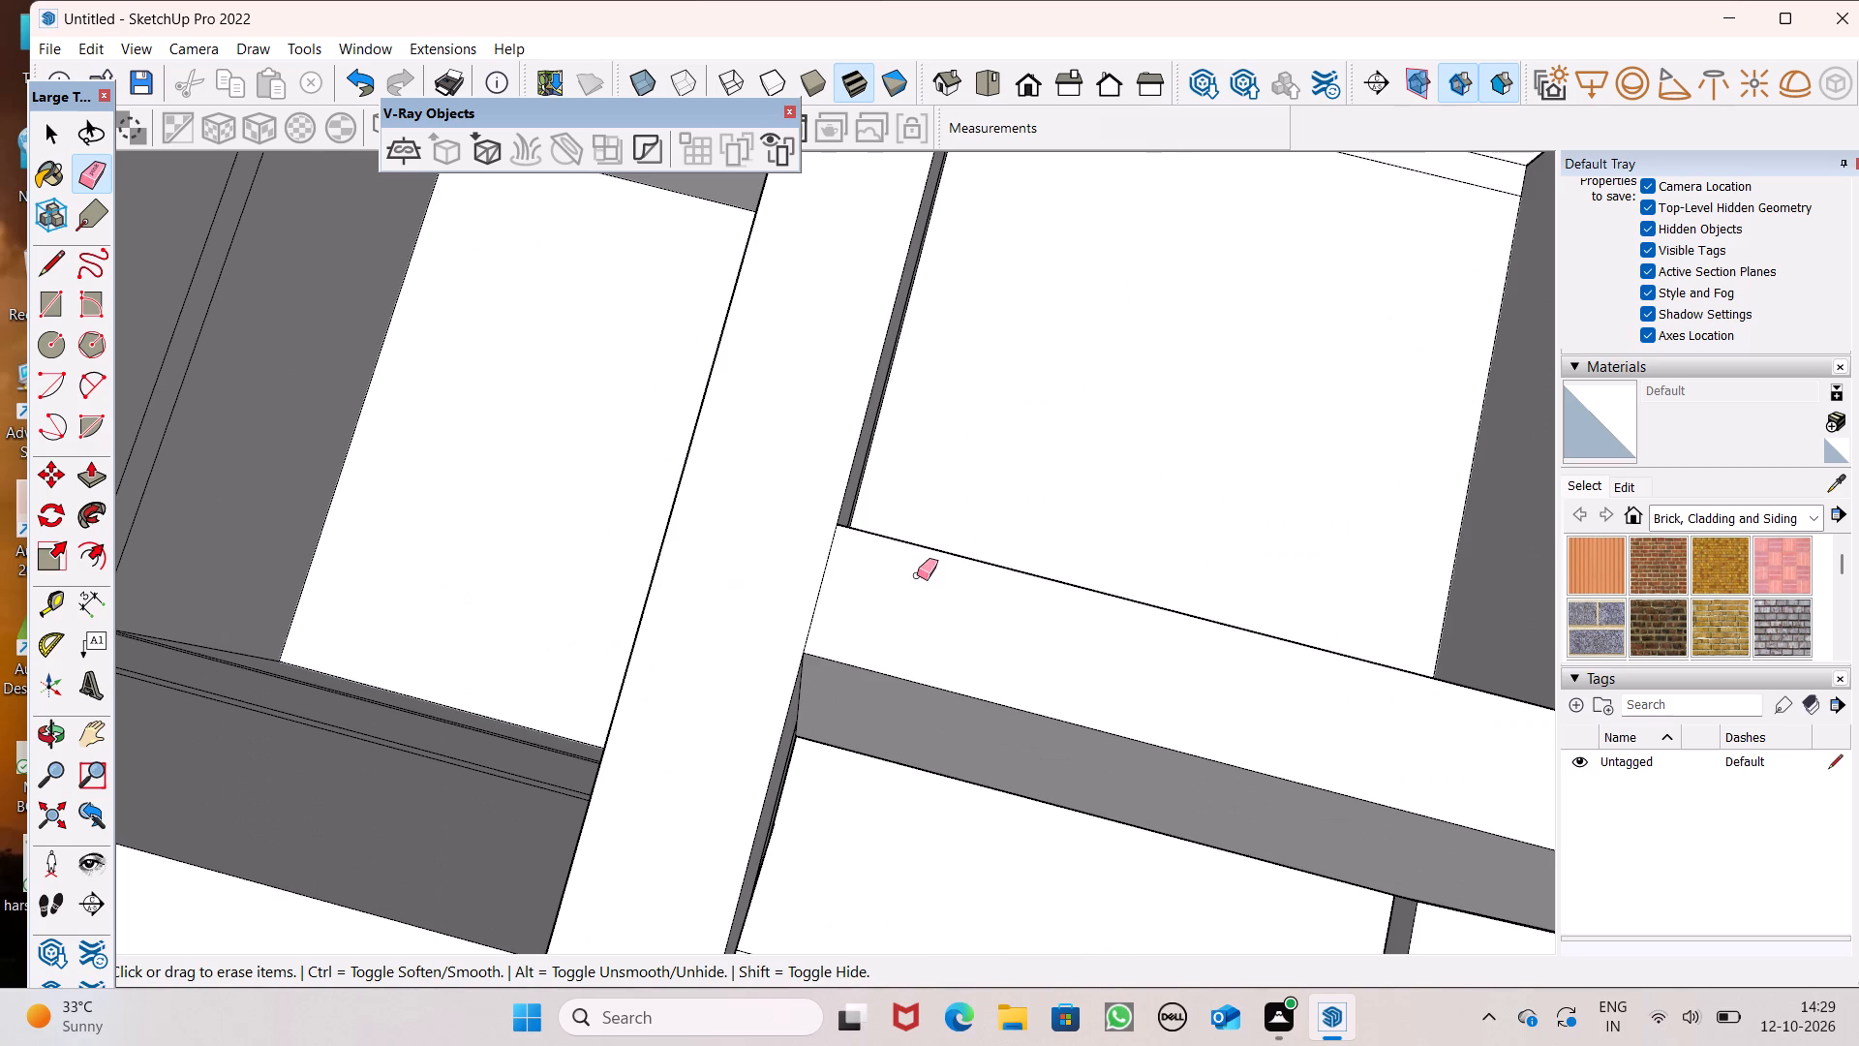
drag(836, 588, 806, 592)
scroll(700, 534, down, 6)
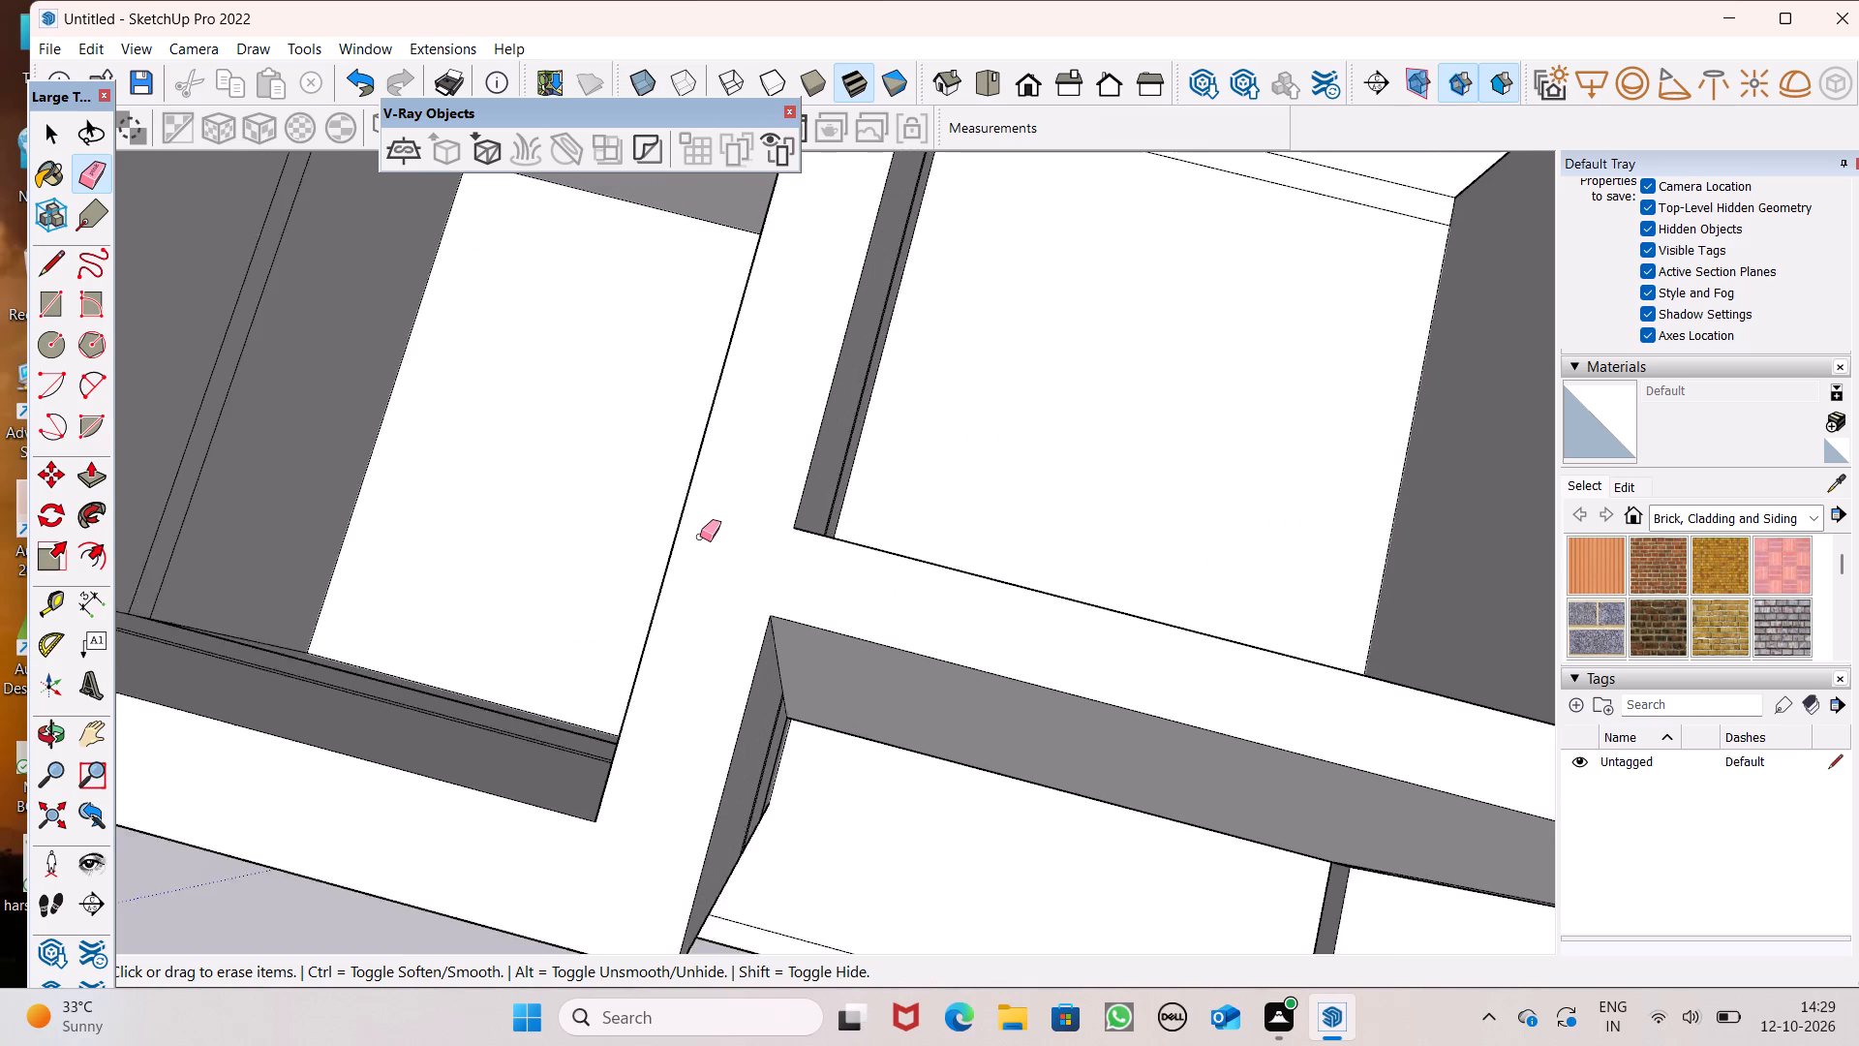
Erase the remaining dividing edge across the wall top at the bay's front corner beside the slabs.
scroll(662, 548, down, 4)
scroll(936, 649, down, 5)
scroll(1127, 665, up, 2)
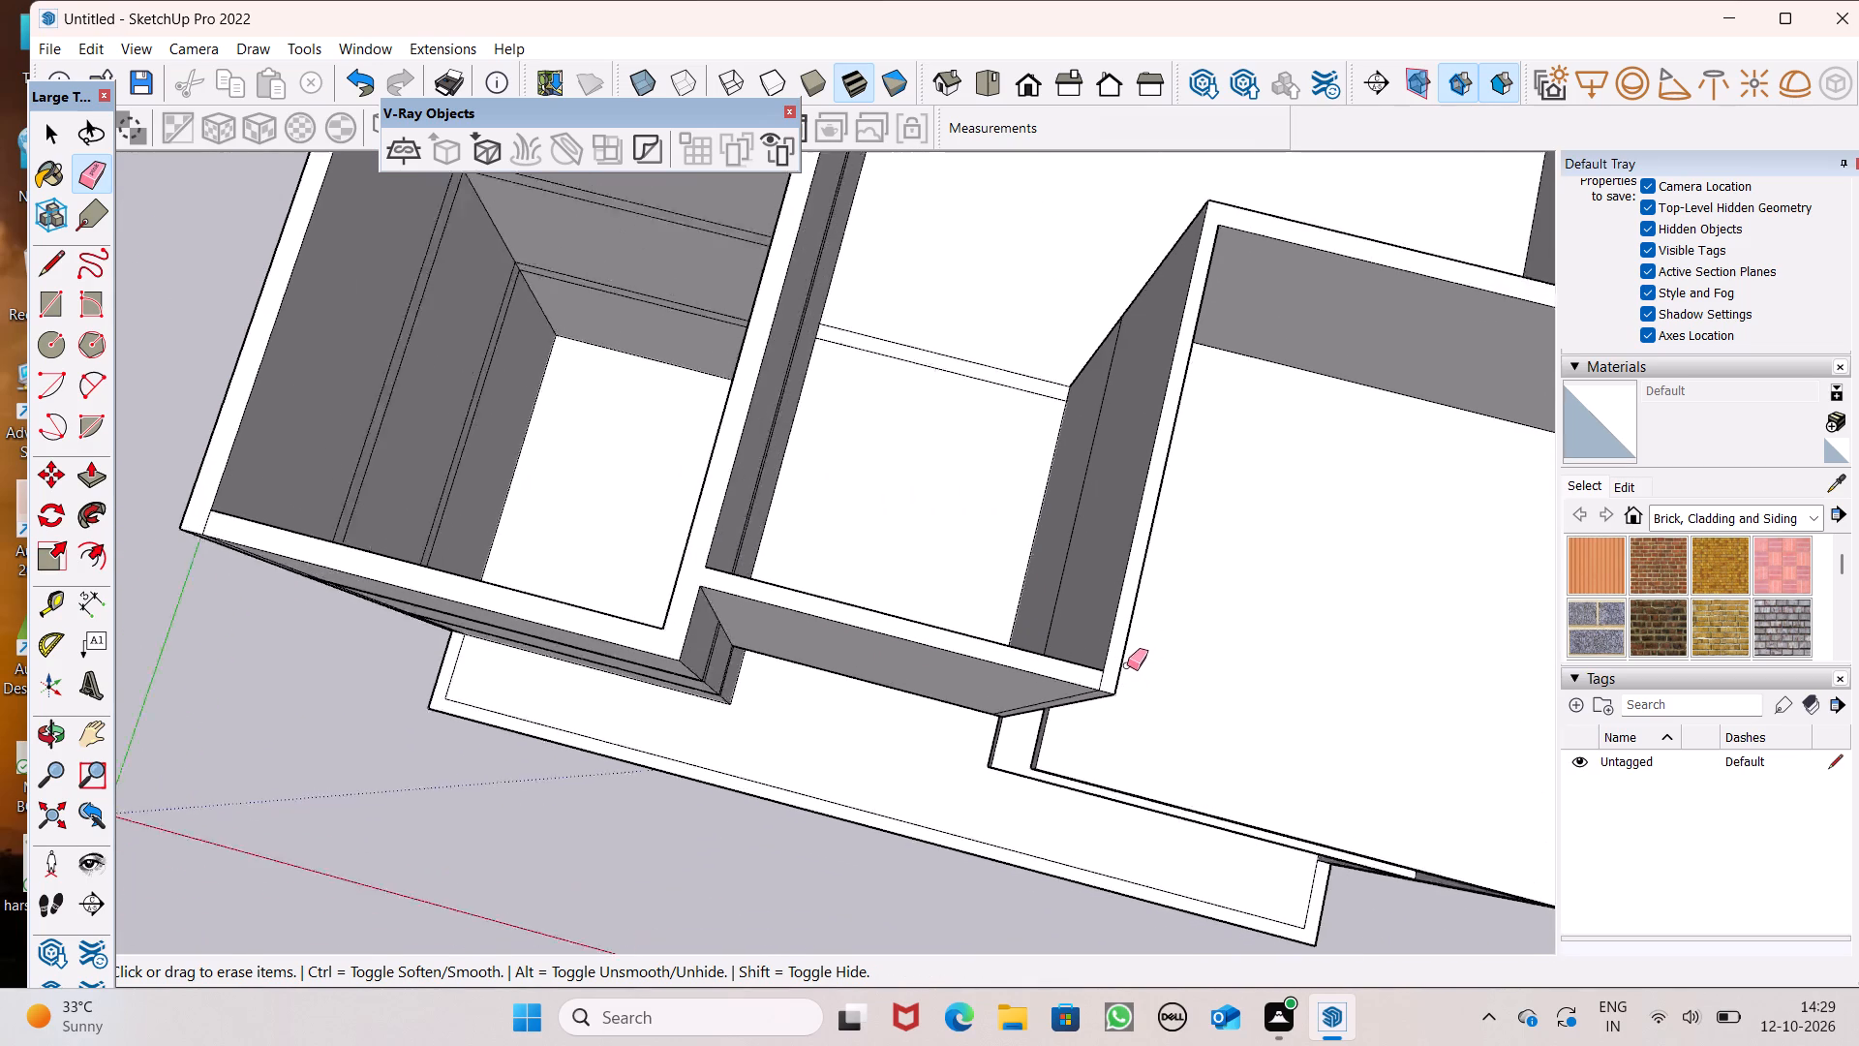
scroll(1127, 665, up, 3)
drag(1095, 692, 1057, 701)
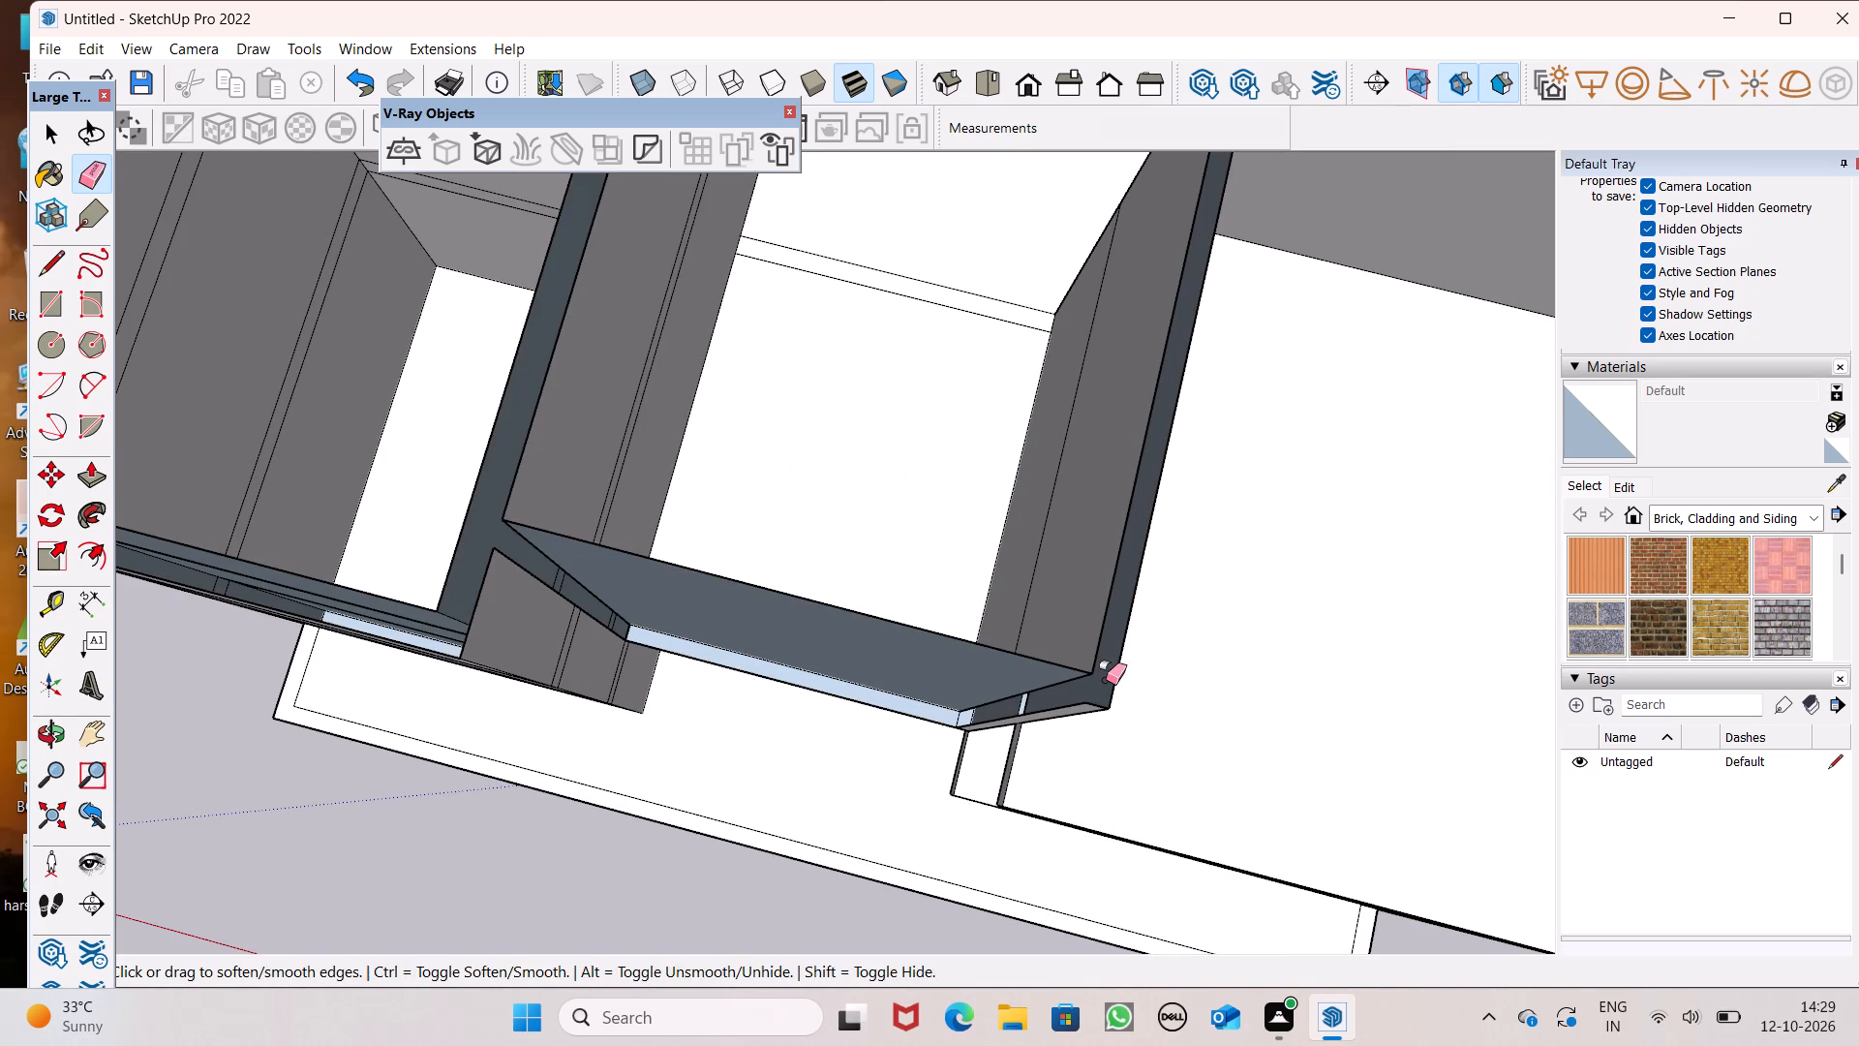
key(ctrl+z)
click(1092, 689)
key(space)
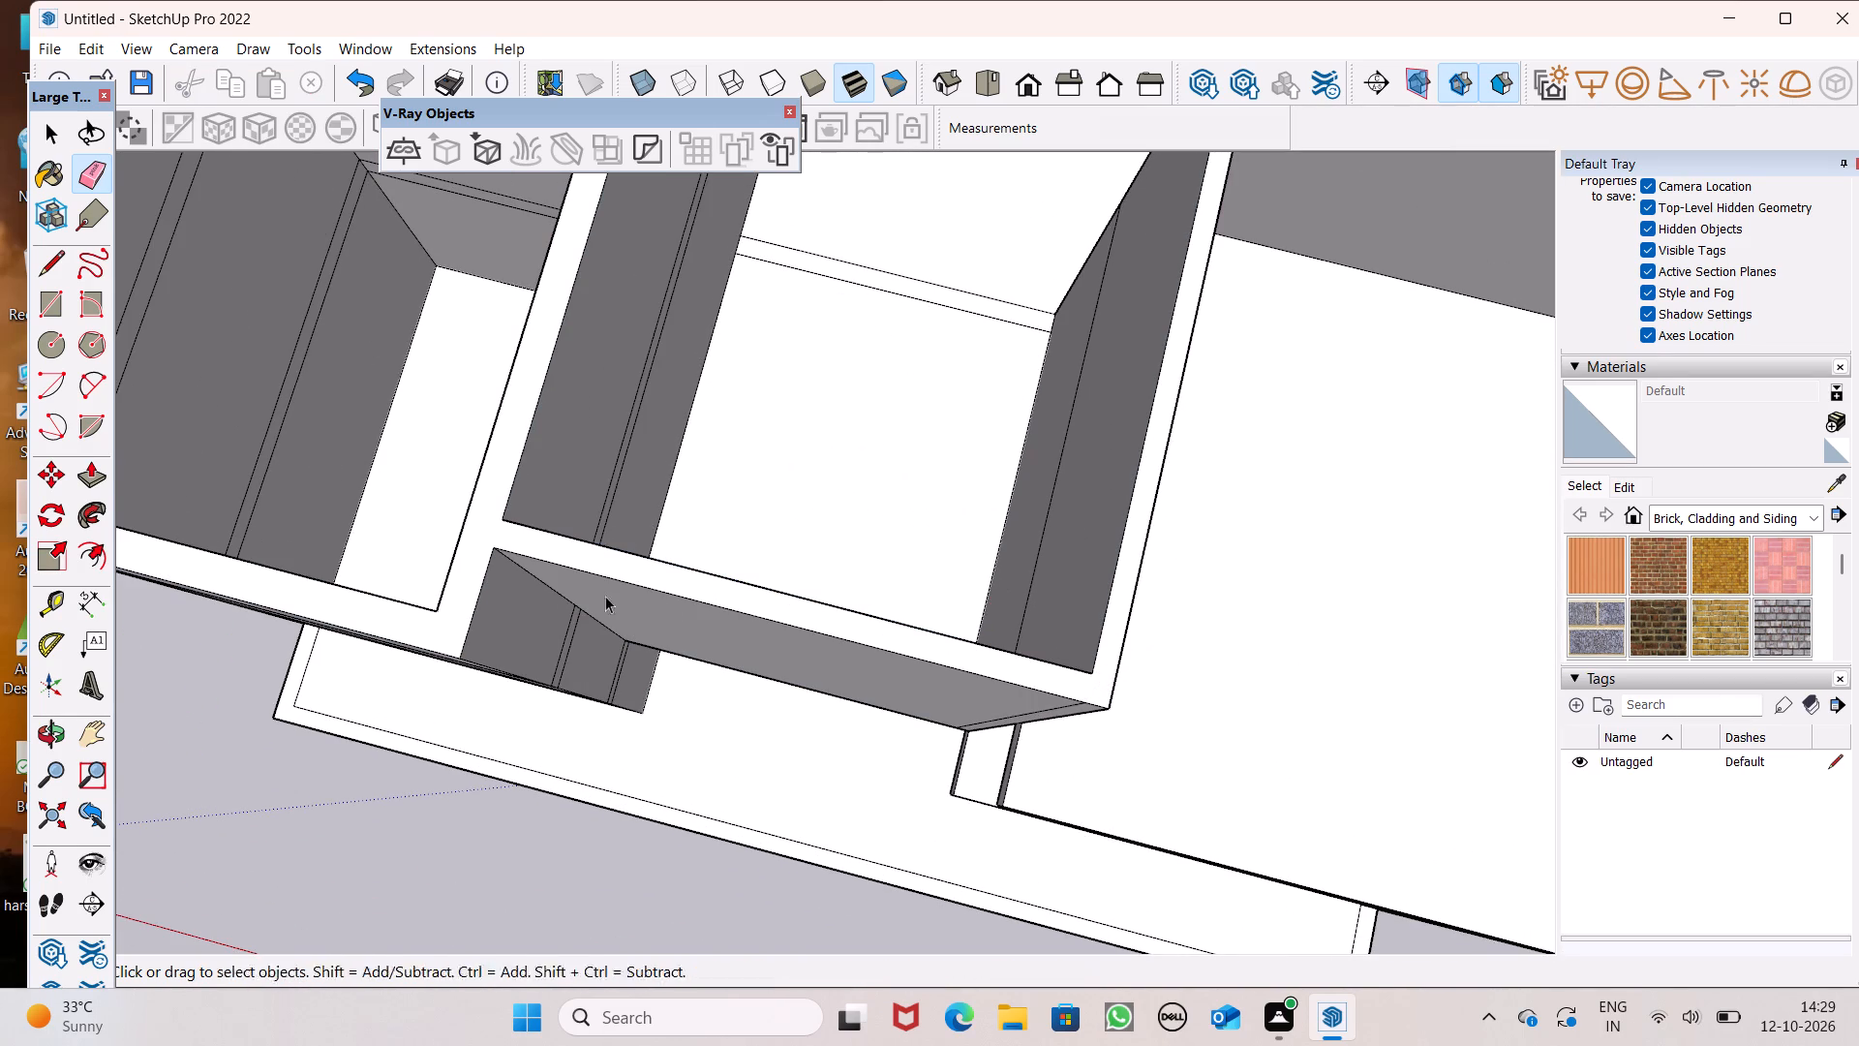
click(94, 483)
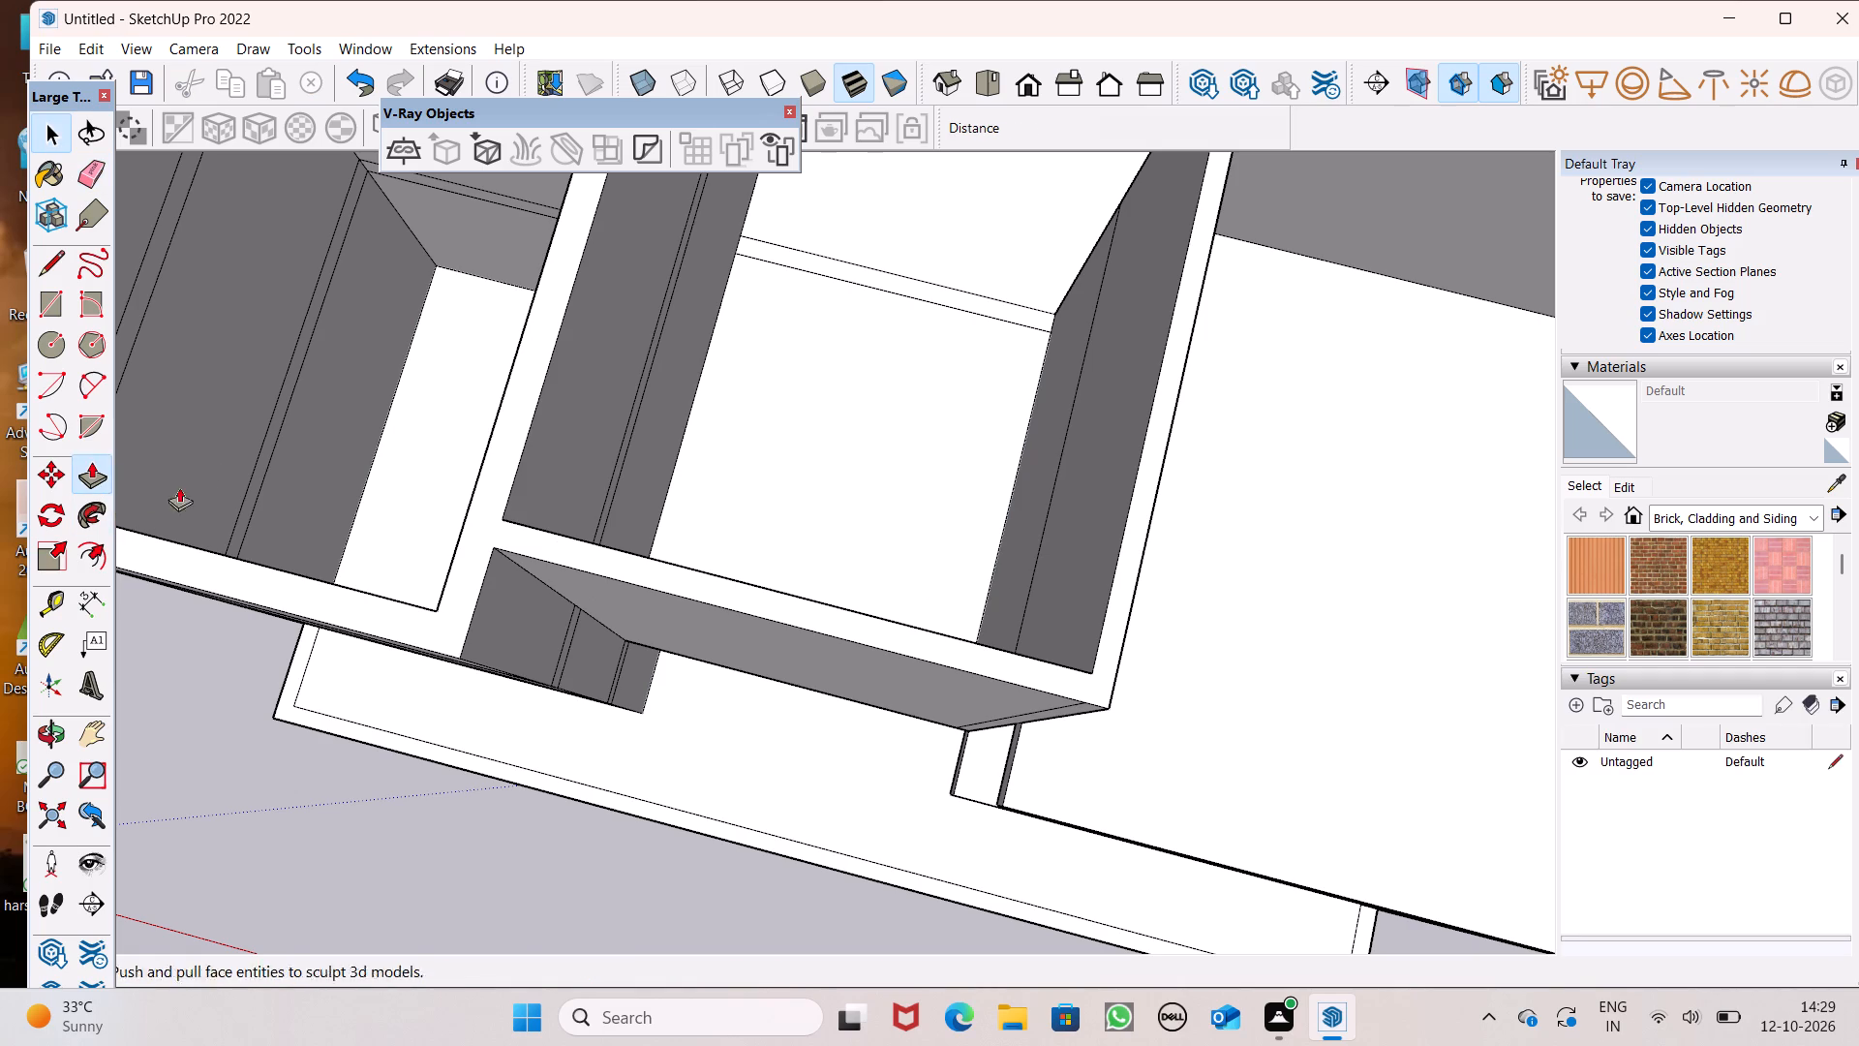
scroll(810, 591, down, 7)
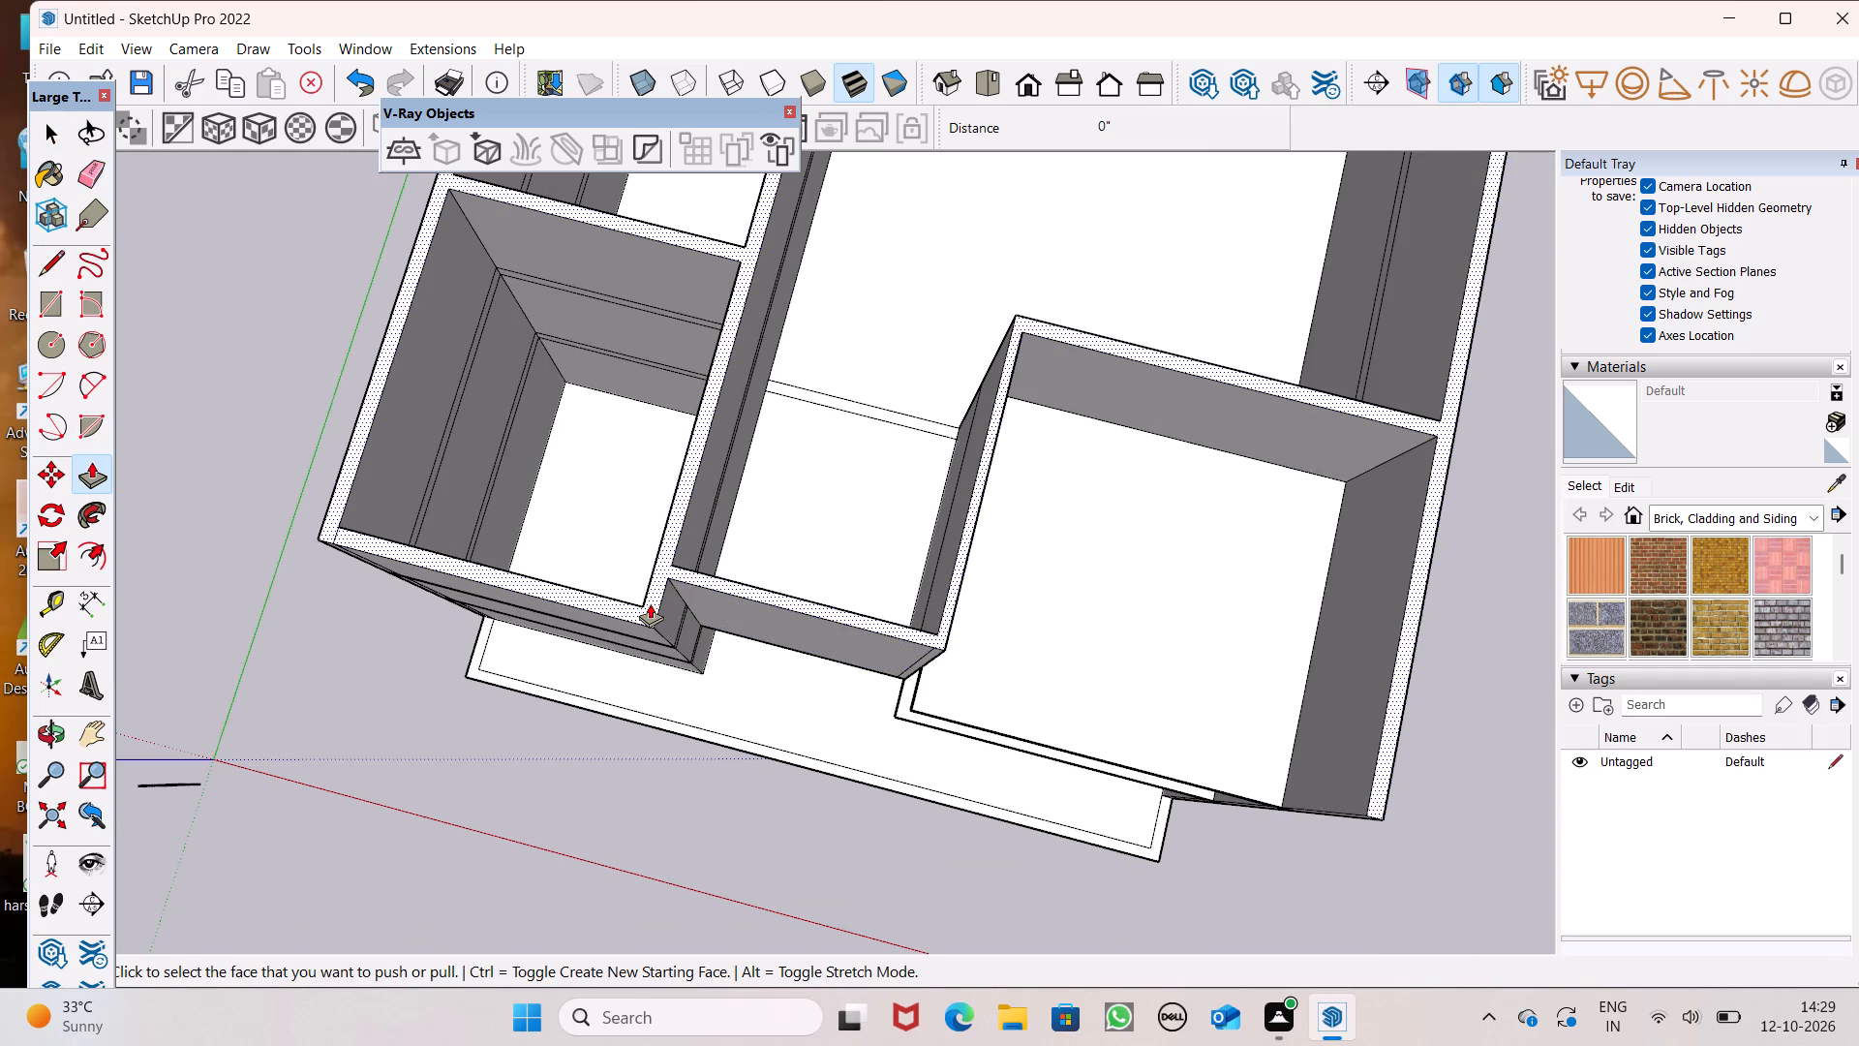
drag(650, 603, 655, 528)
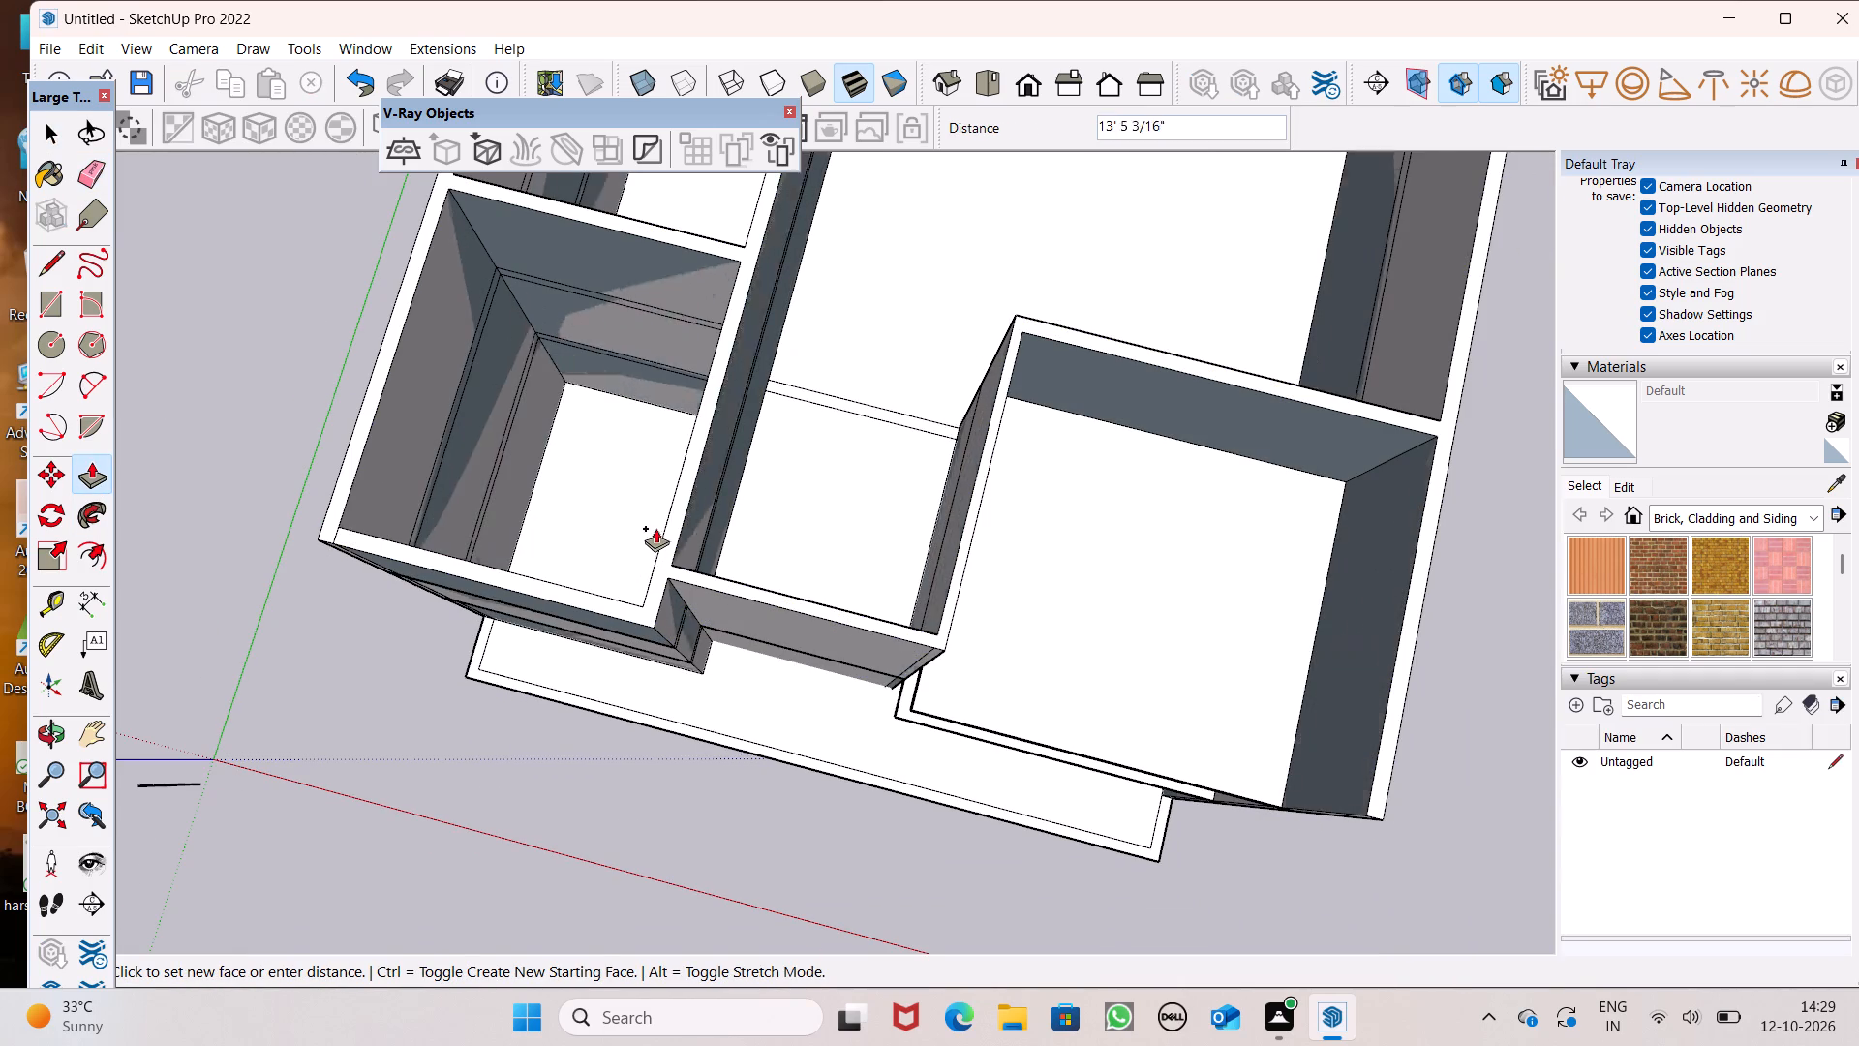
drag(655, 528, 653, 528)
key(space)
Pull the connected wall tops up 1' as a new face section to form another band.
scroll(714, 569, down, 3)
middle_drag(808, 672, 944, 335)
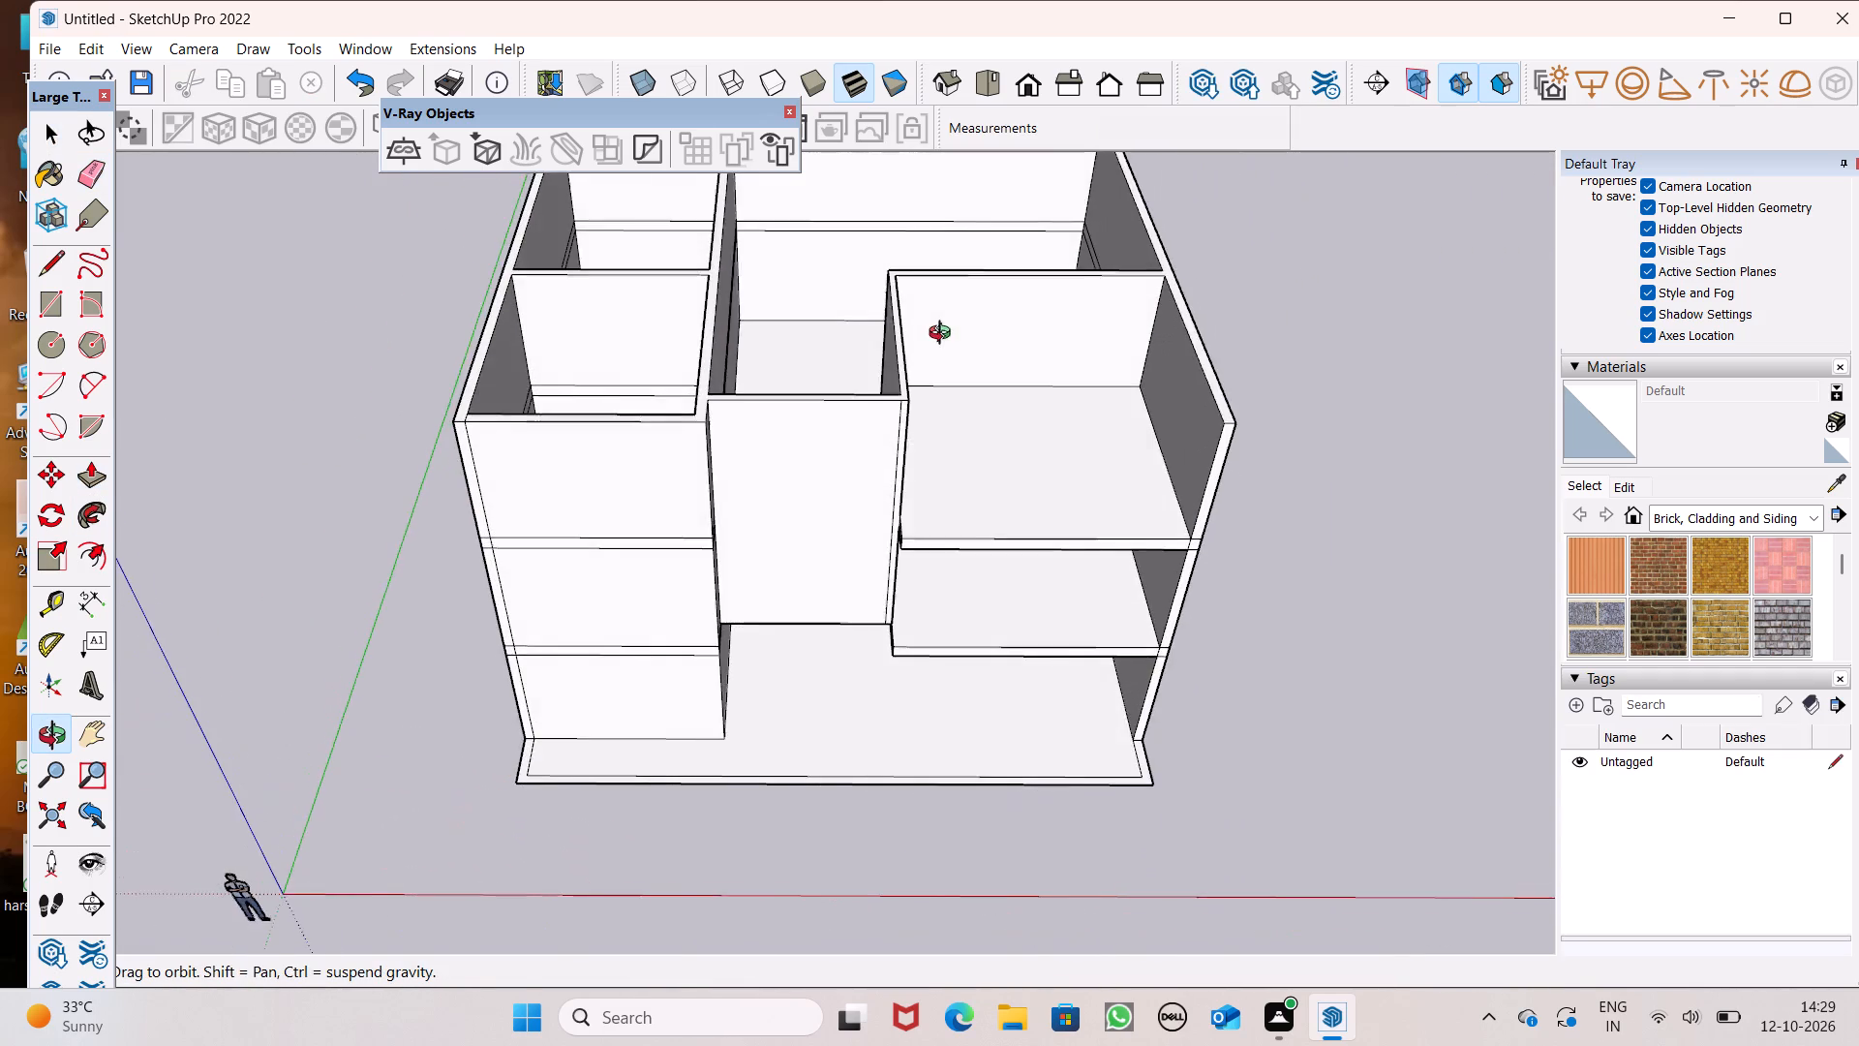
middle_drag(944, 335, 873, 249)
scroll(584, 297, up, 6)
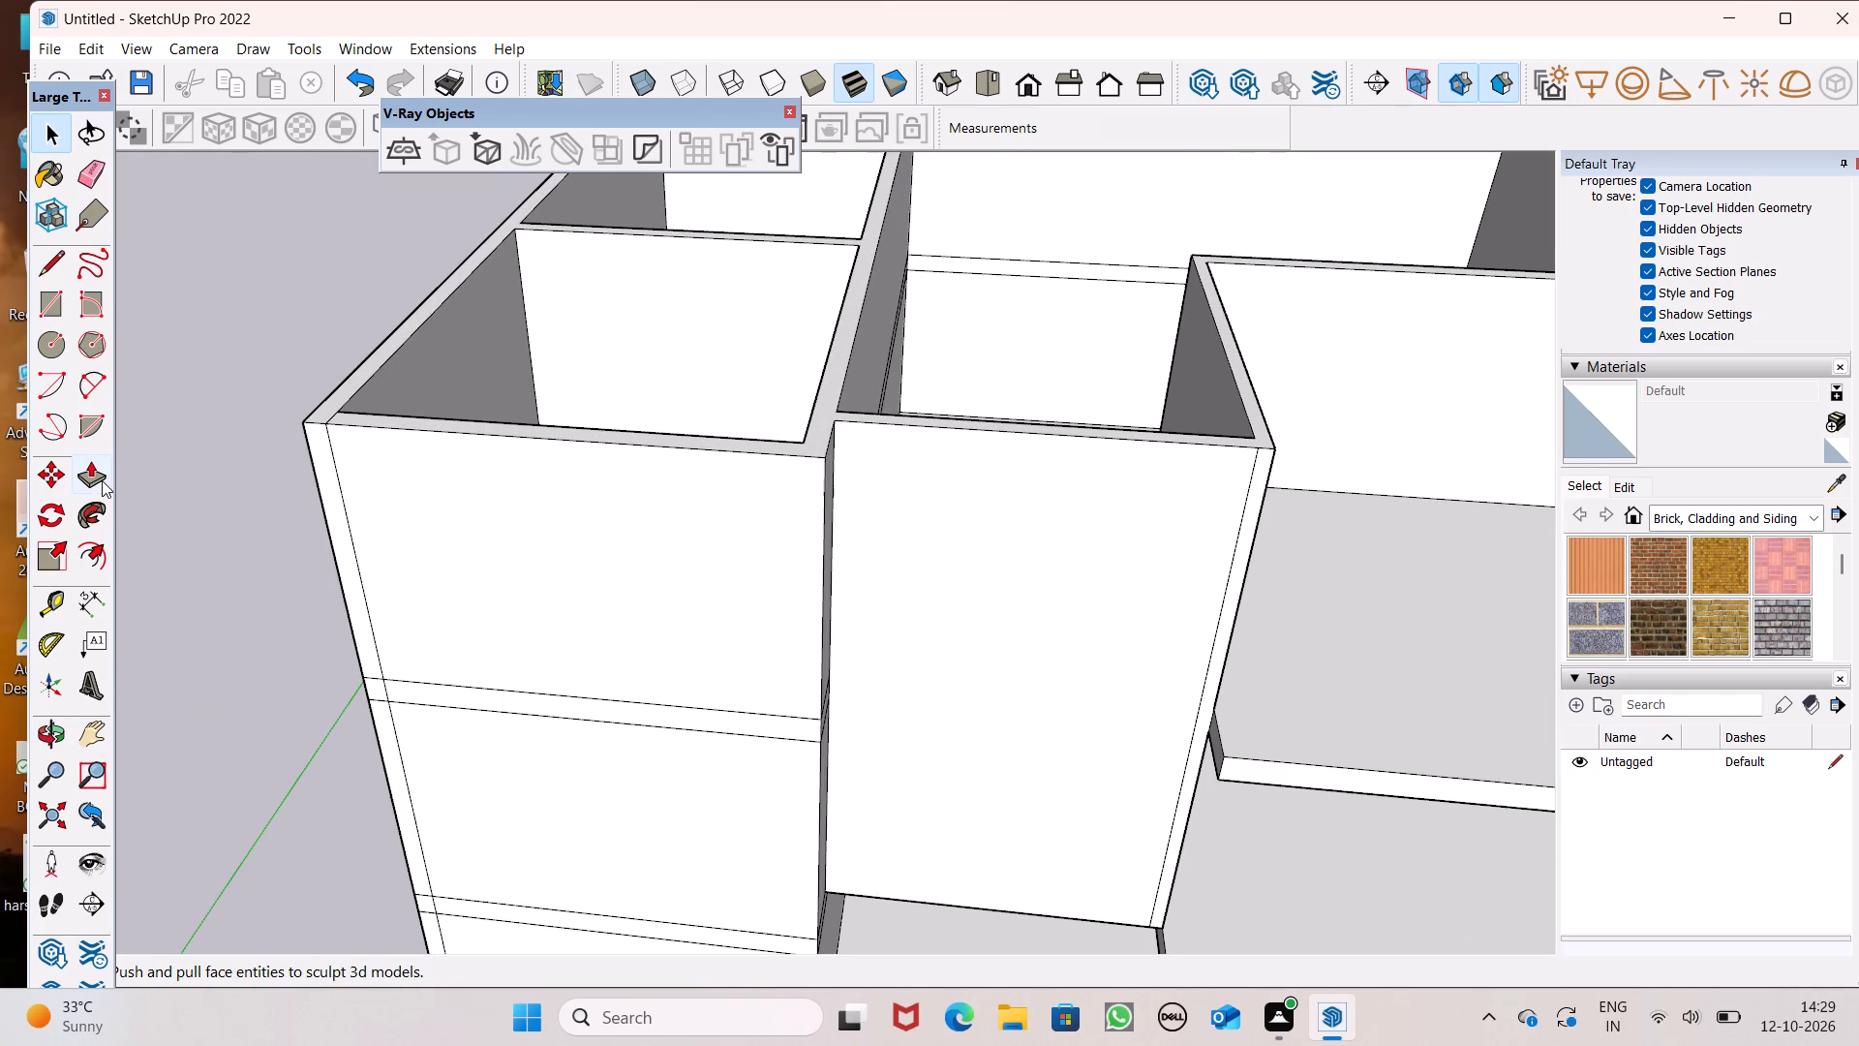
click(101, 480)
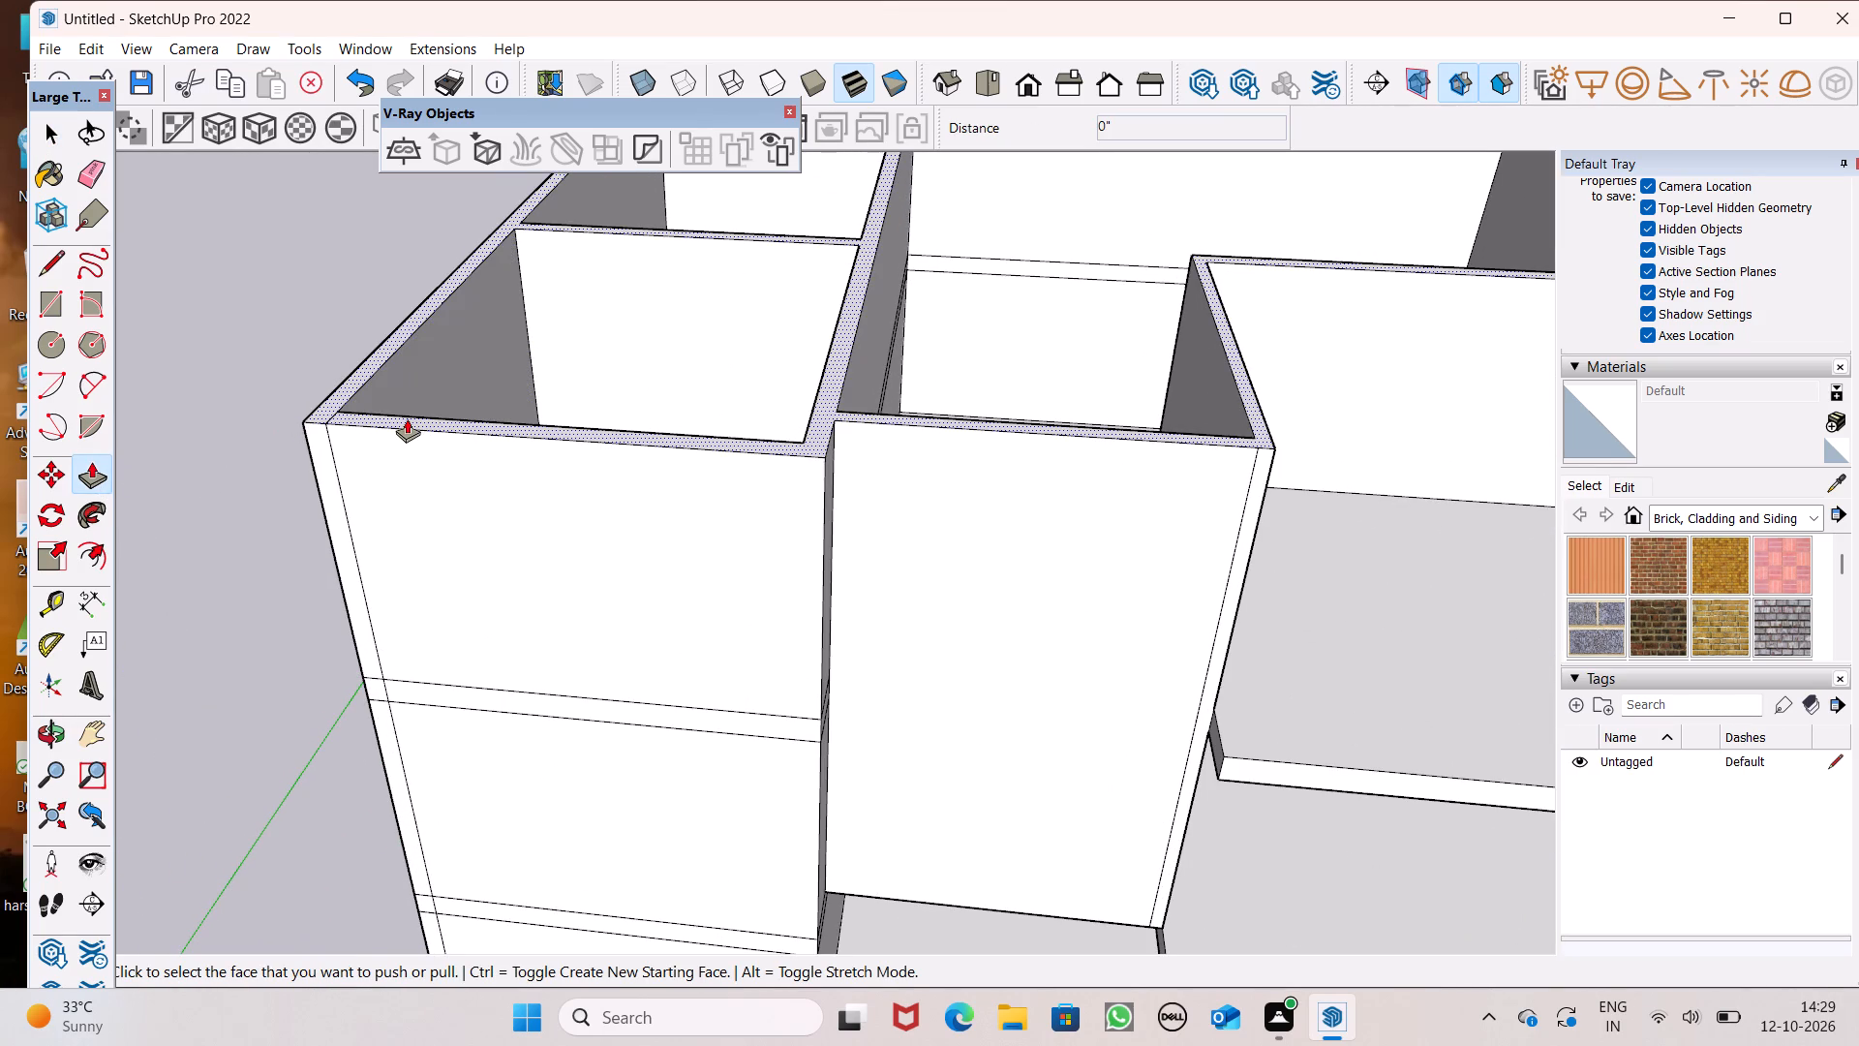
drag(407, 419, 381, 328)
text(1')
key(Return)
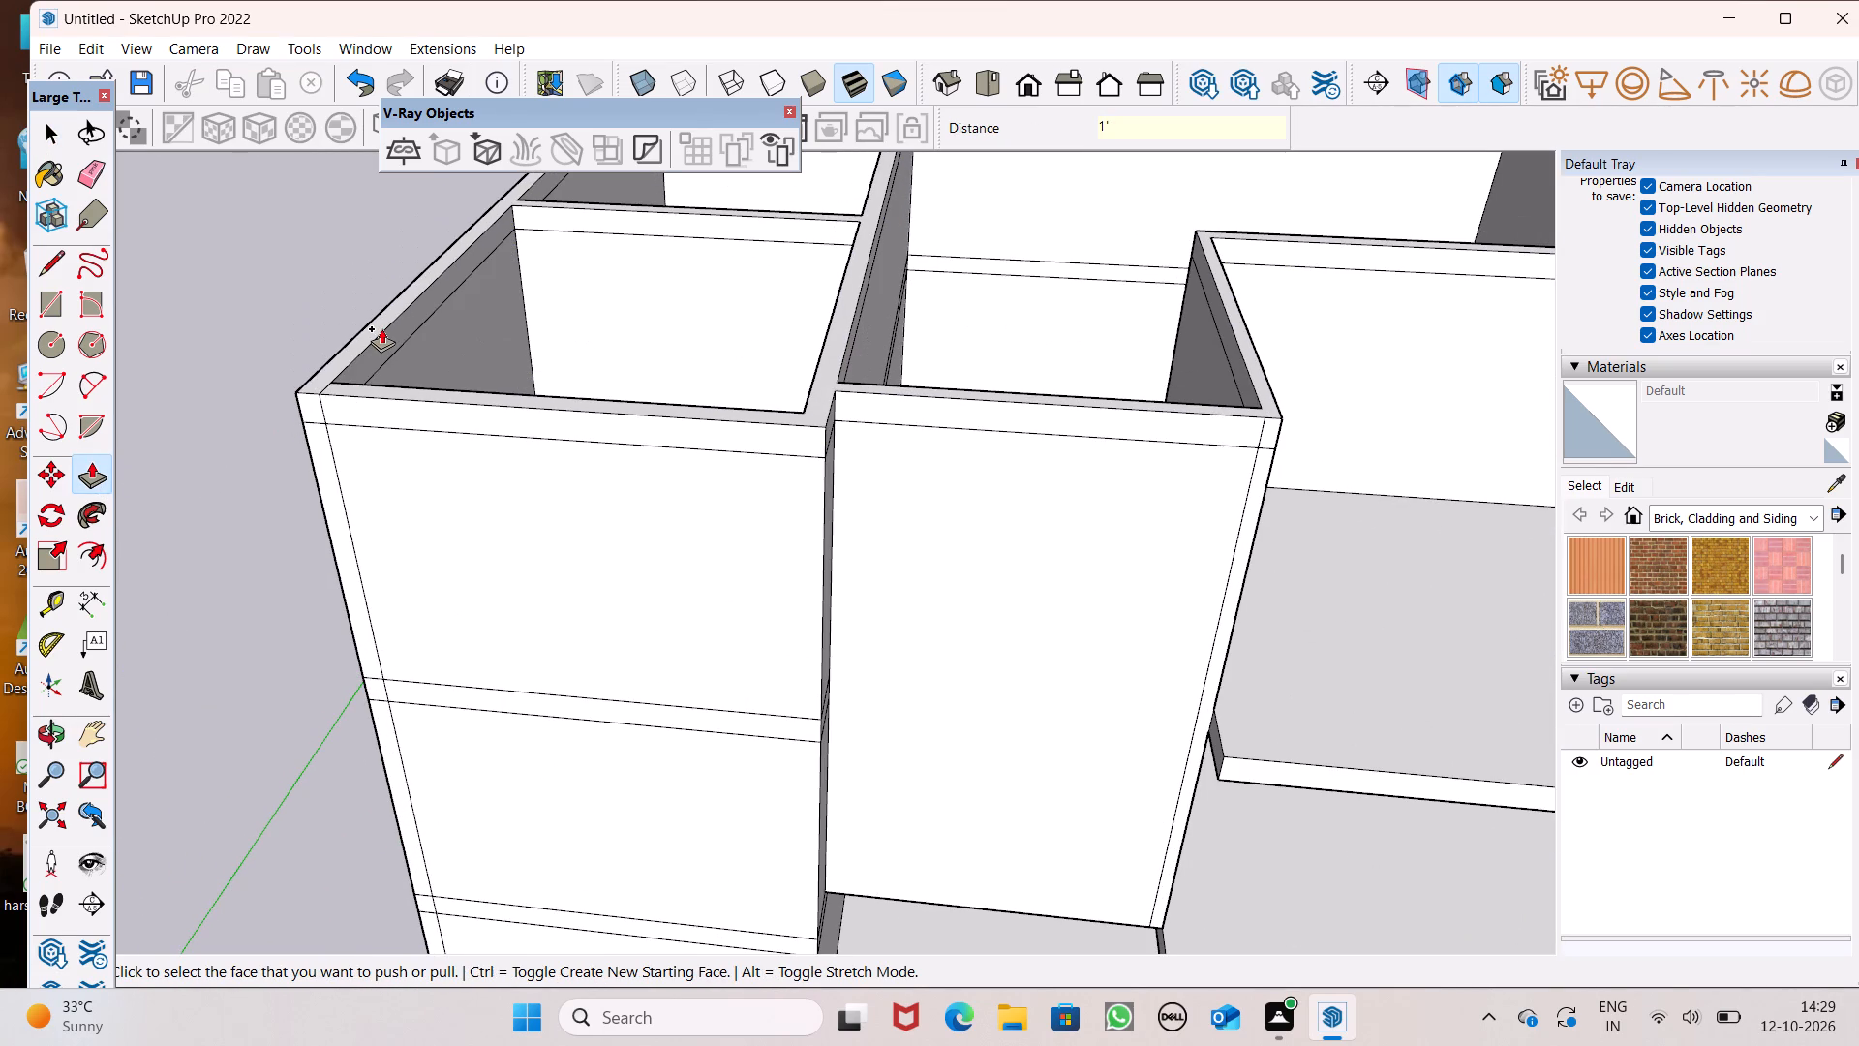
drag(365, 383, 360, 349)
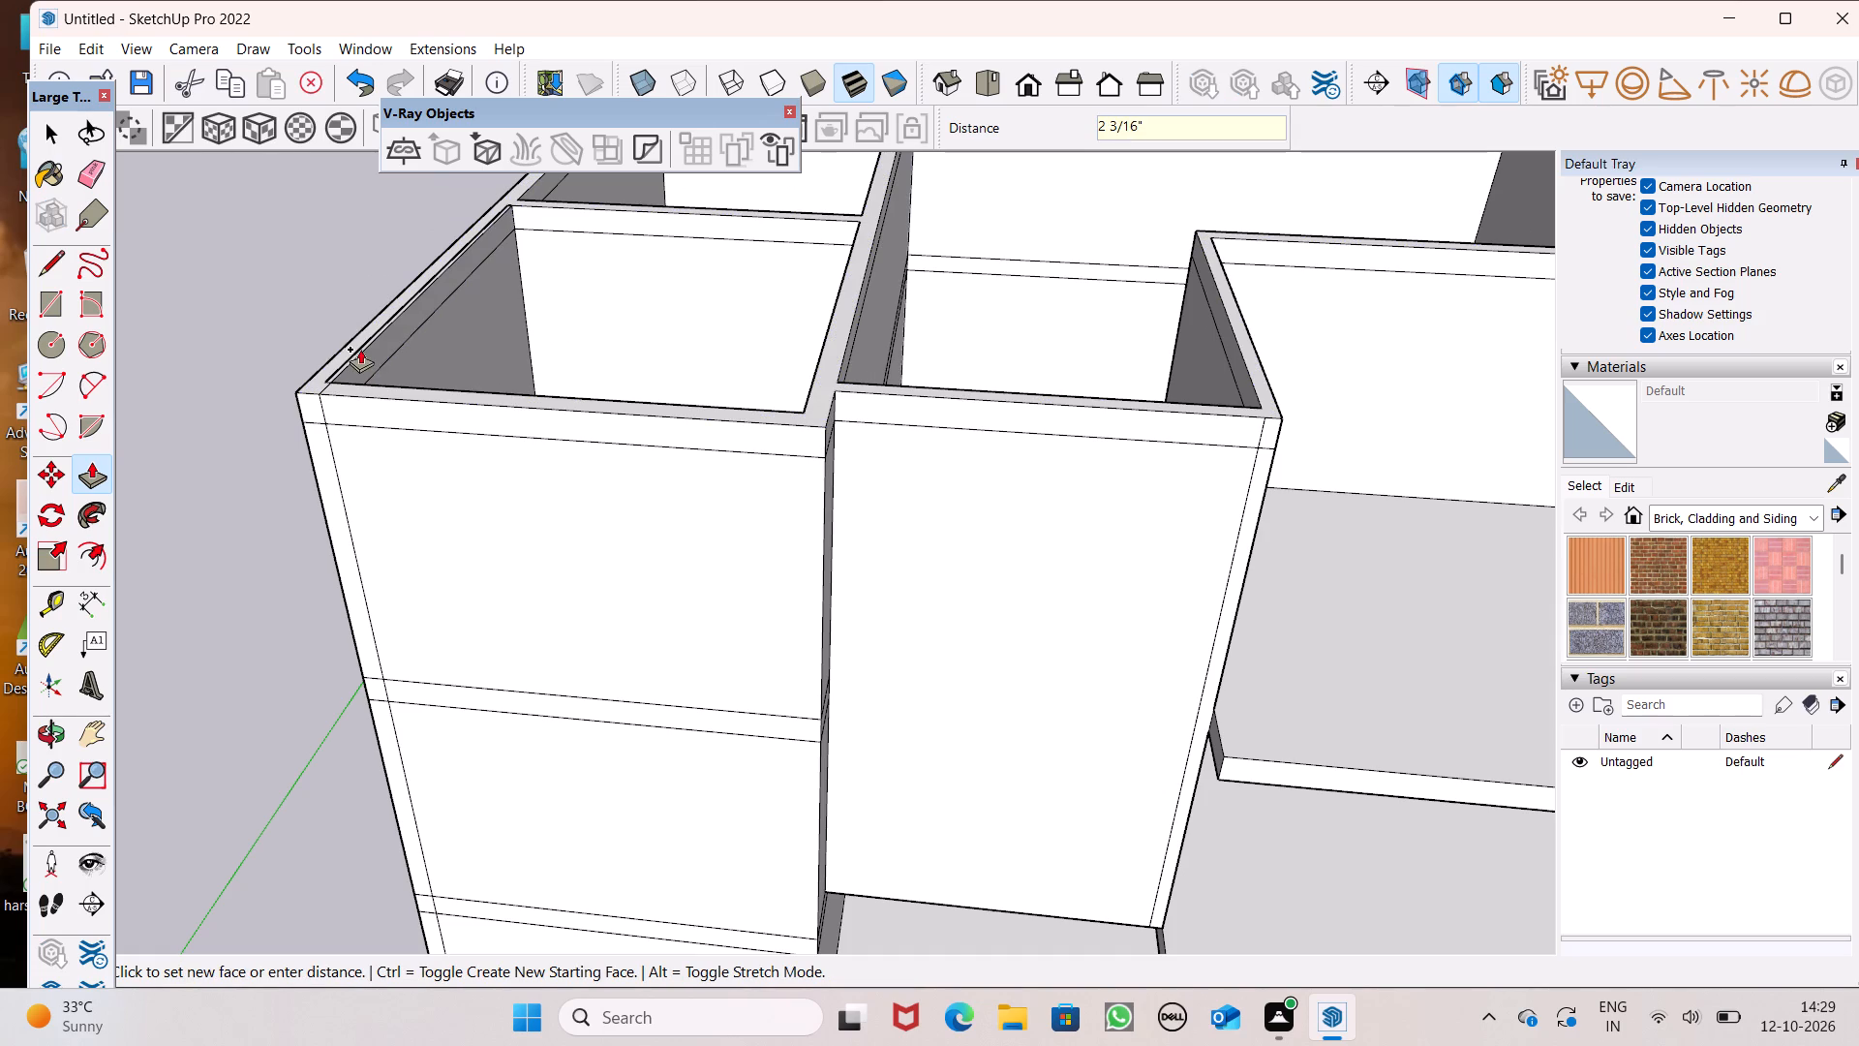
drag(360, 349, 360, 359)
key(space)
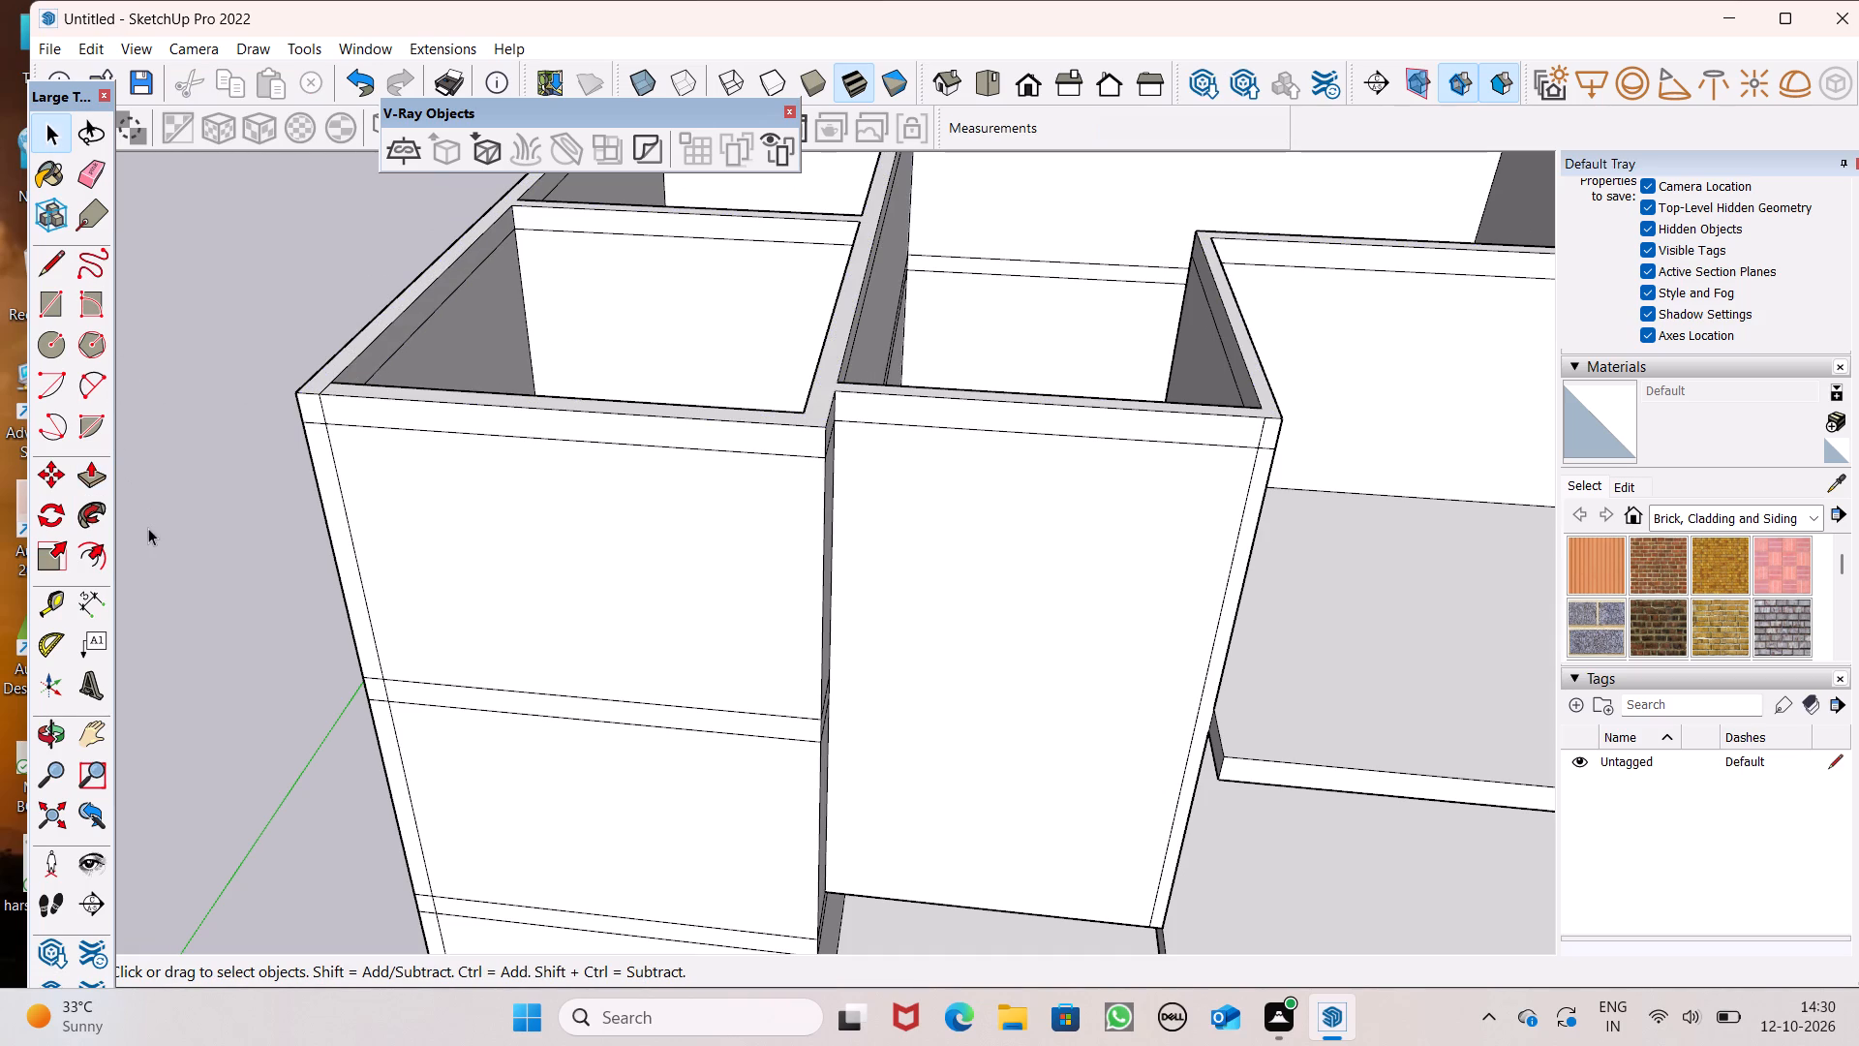
Pull the connected wall tops up another 10' above the new band to form an additional storey.
click(96, 480)
scroll(349, 375, up, 4)
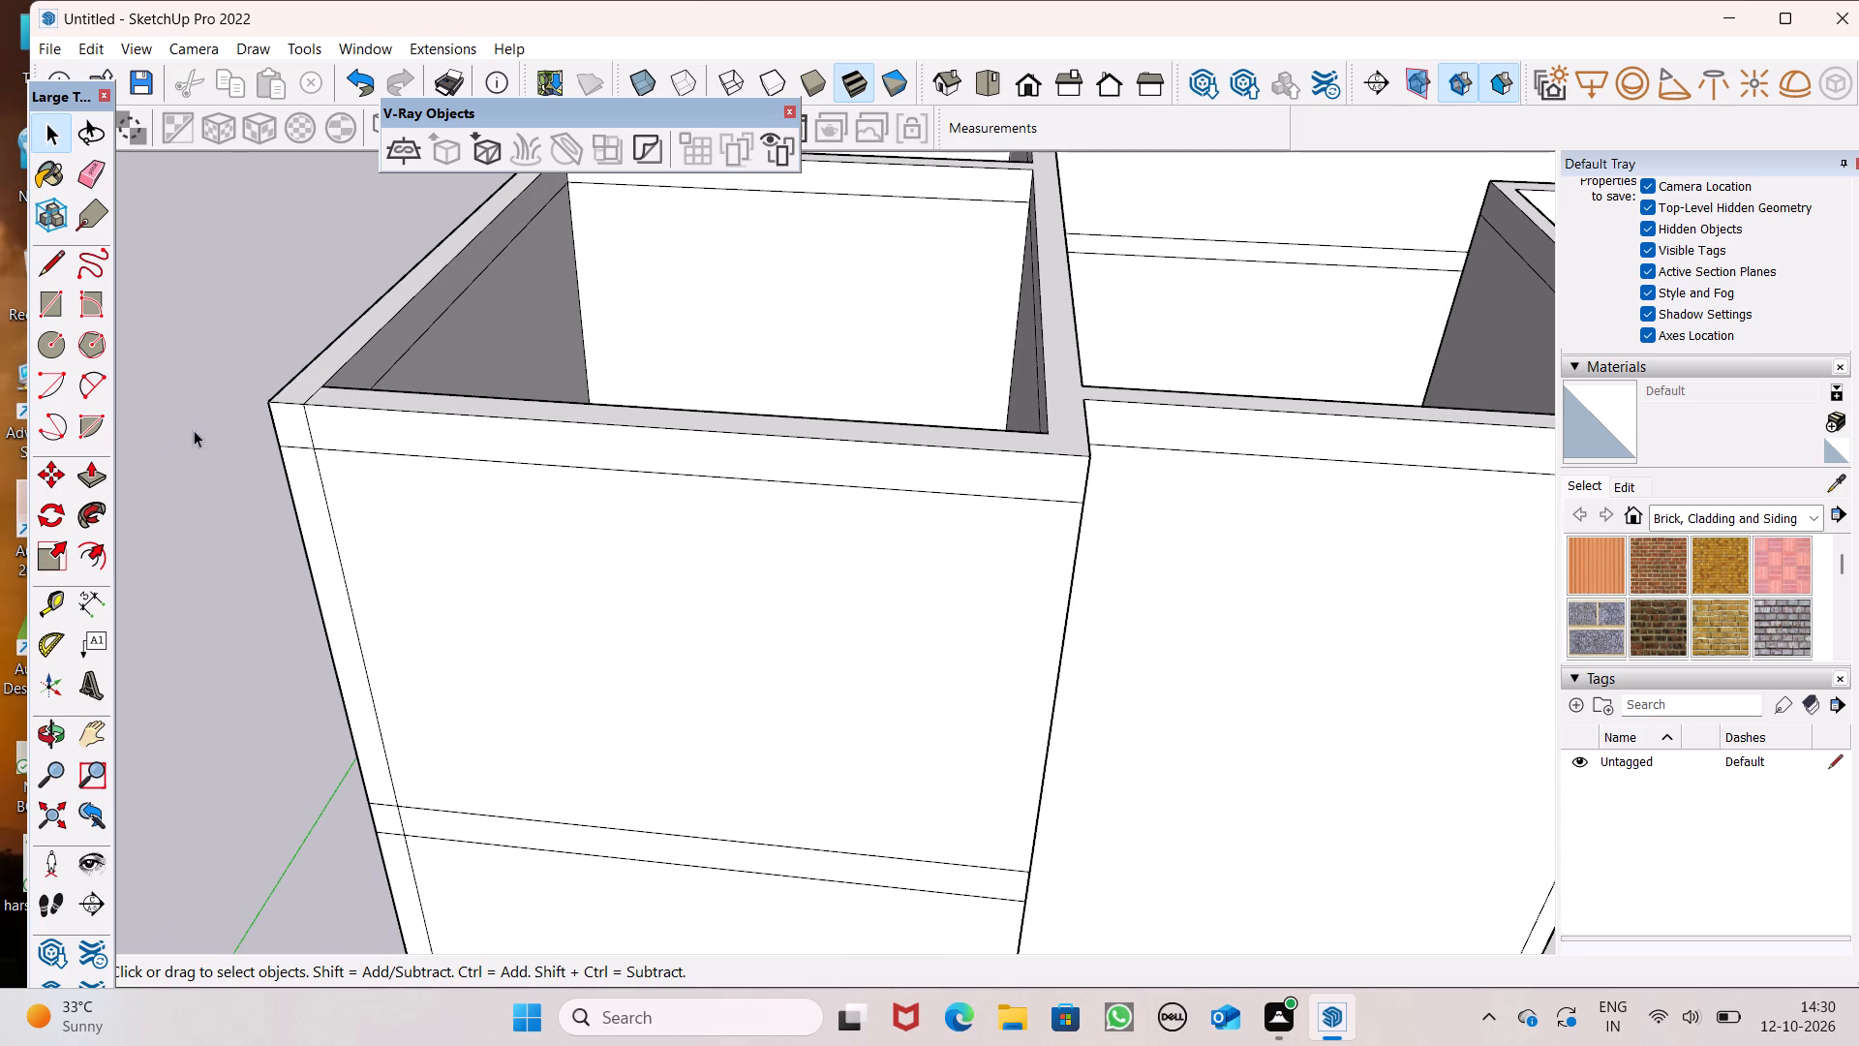
click(100, 476)
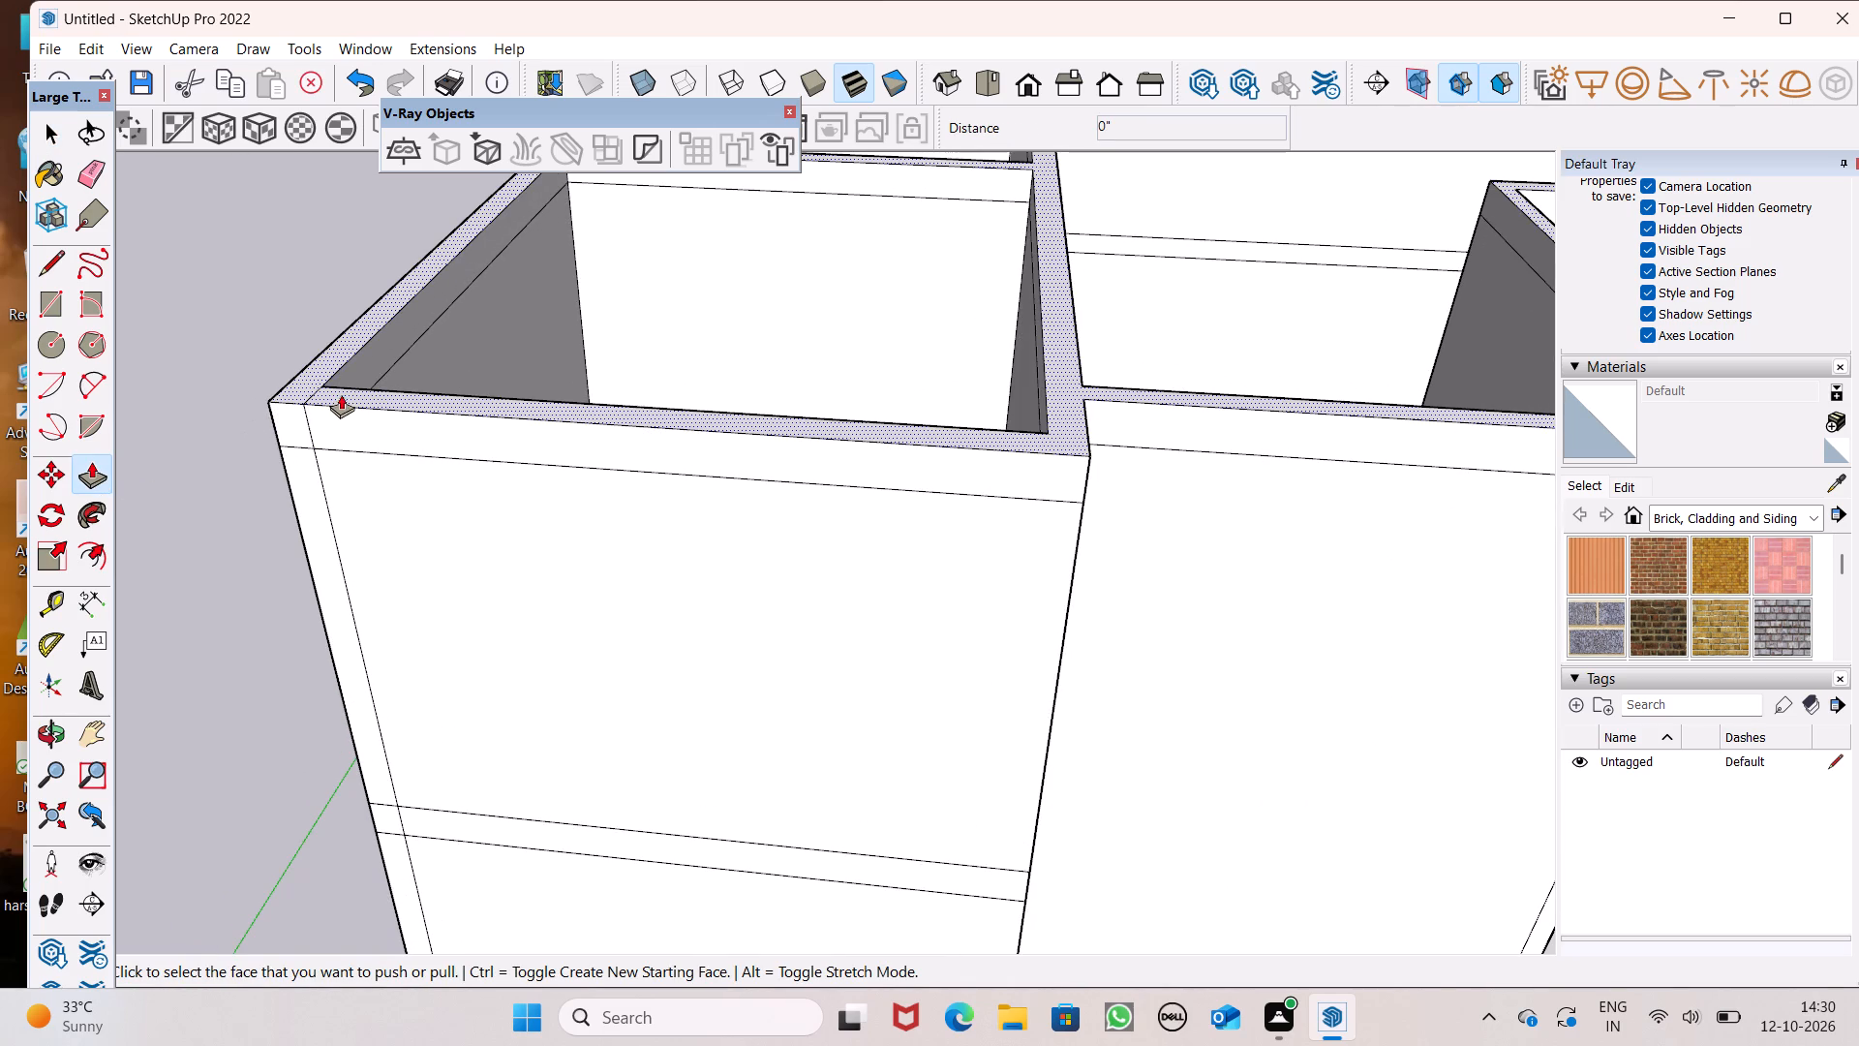
drag(341, 394, 338, 308)
key(1)
text(0')
key(Return)
Pull the recessed wall's new top band forward about 18' 7/16" to form a third slab between bay and side wall.
scroll(379, 526, down, 4)
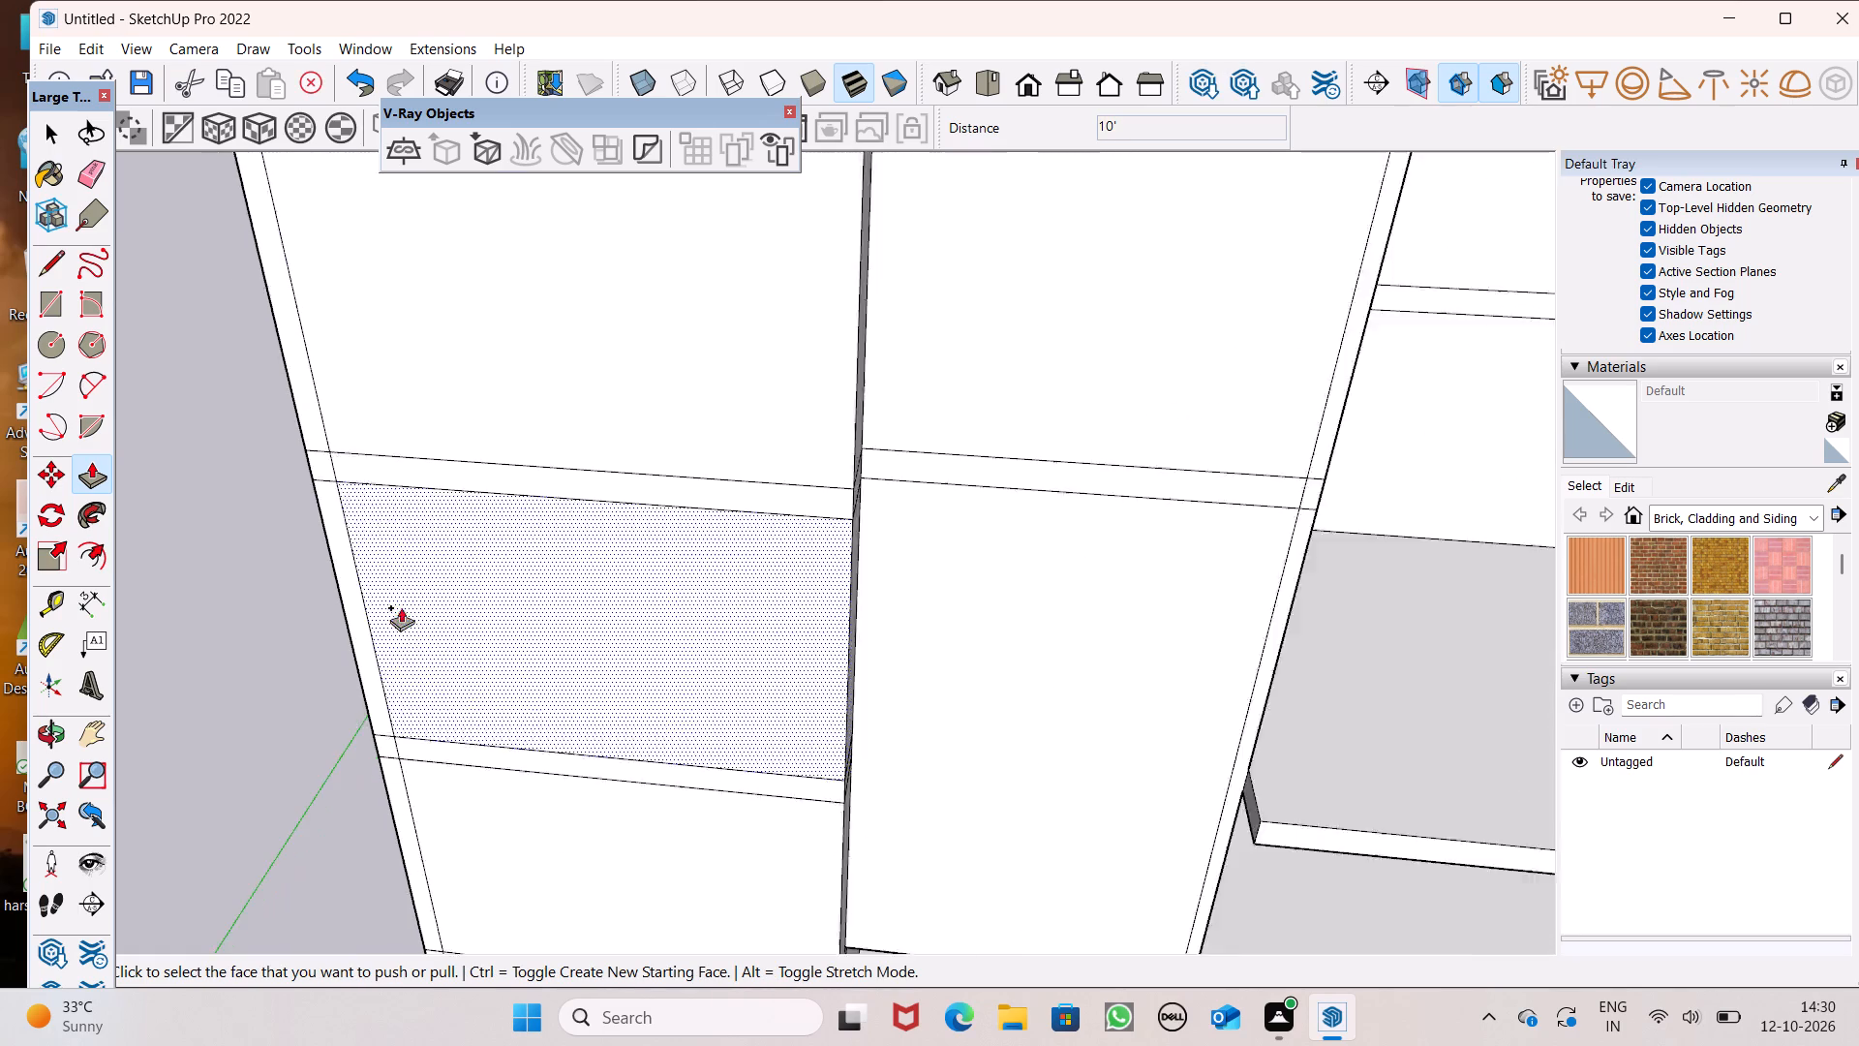
scroll(401, 607, down, 5)
scroll(417, 708, down, 4)
middle_drag(656, 608, 696, 545)
middle_drag(1124, 730, 878, 1020)
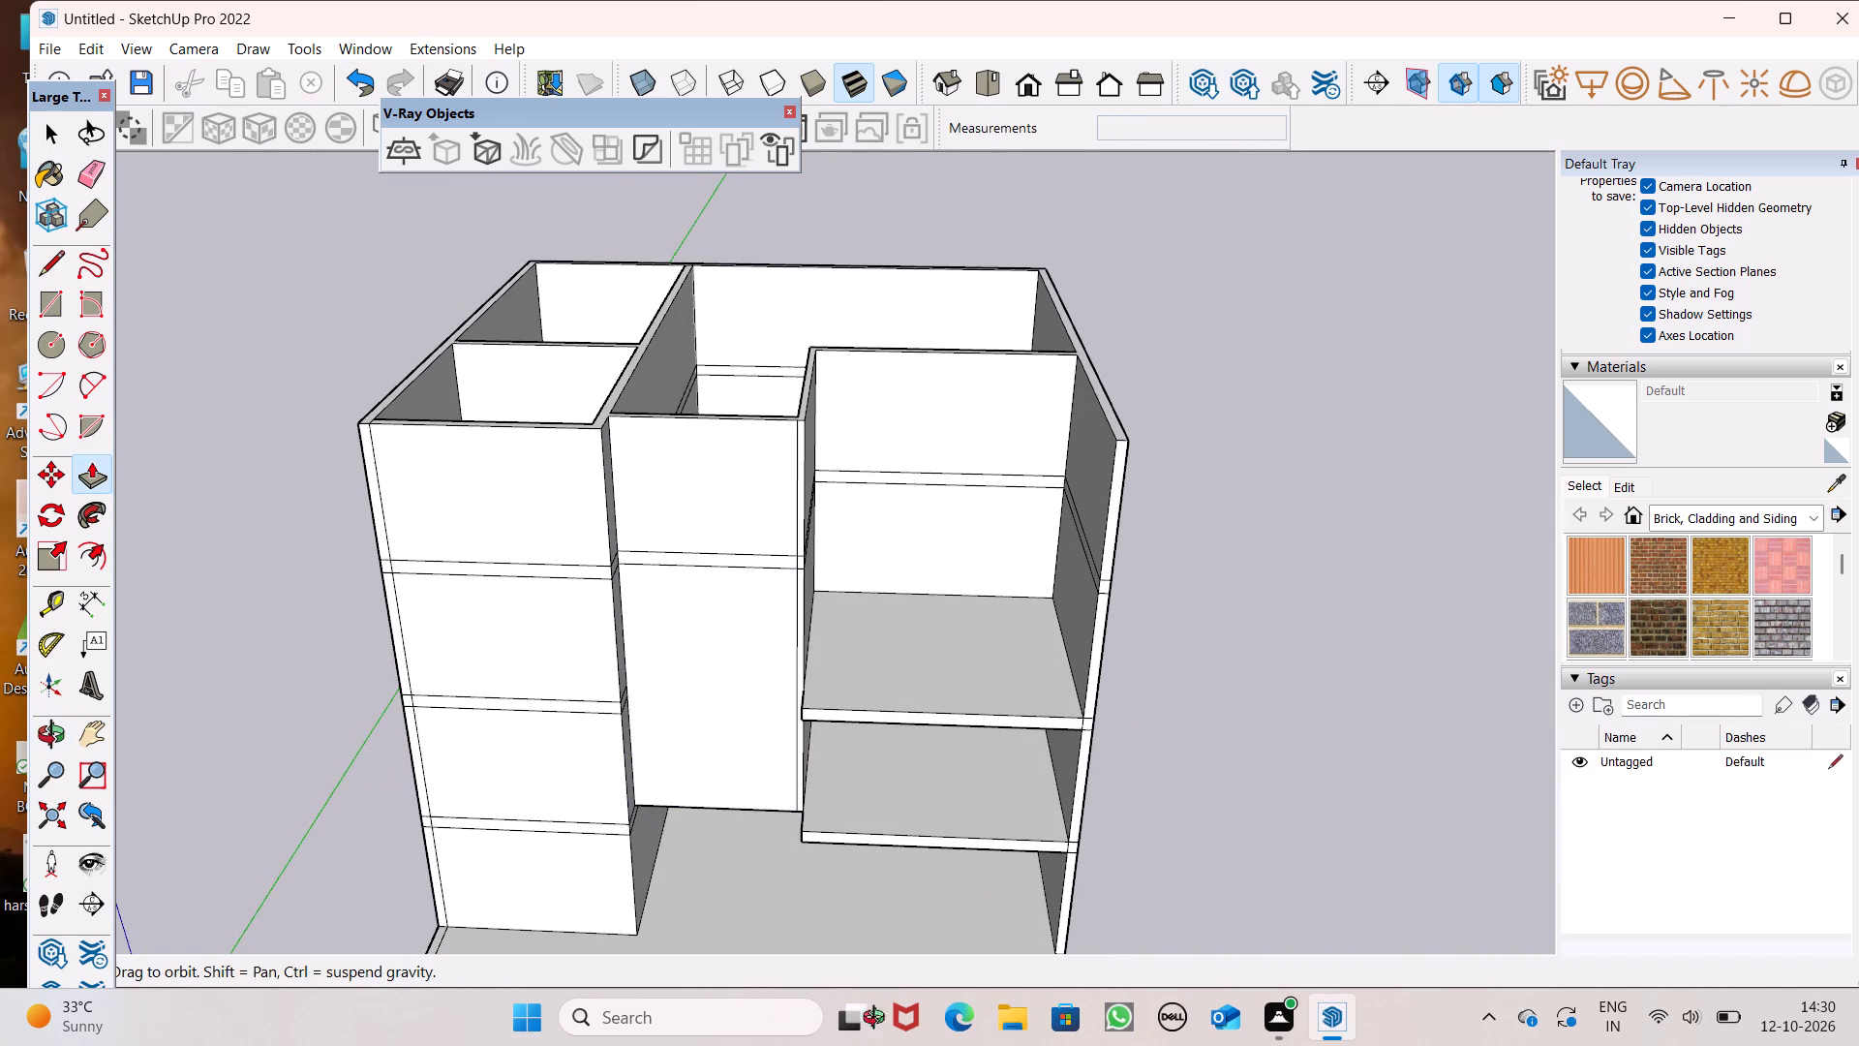
middle_drag(878, 1020, 1162, 679)
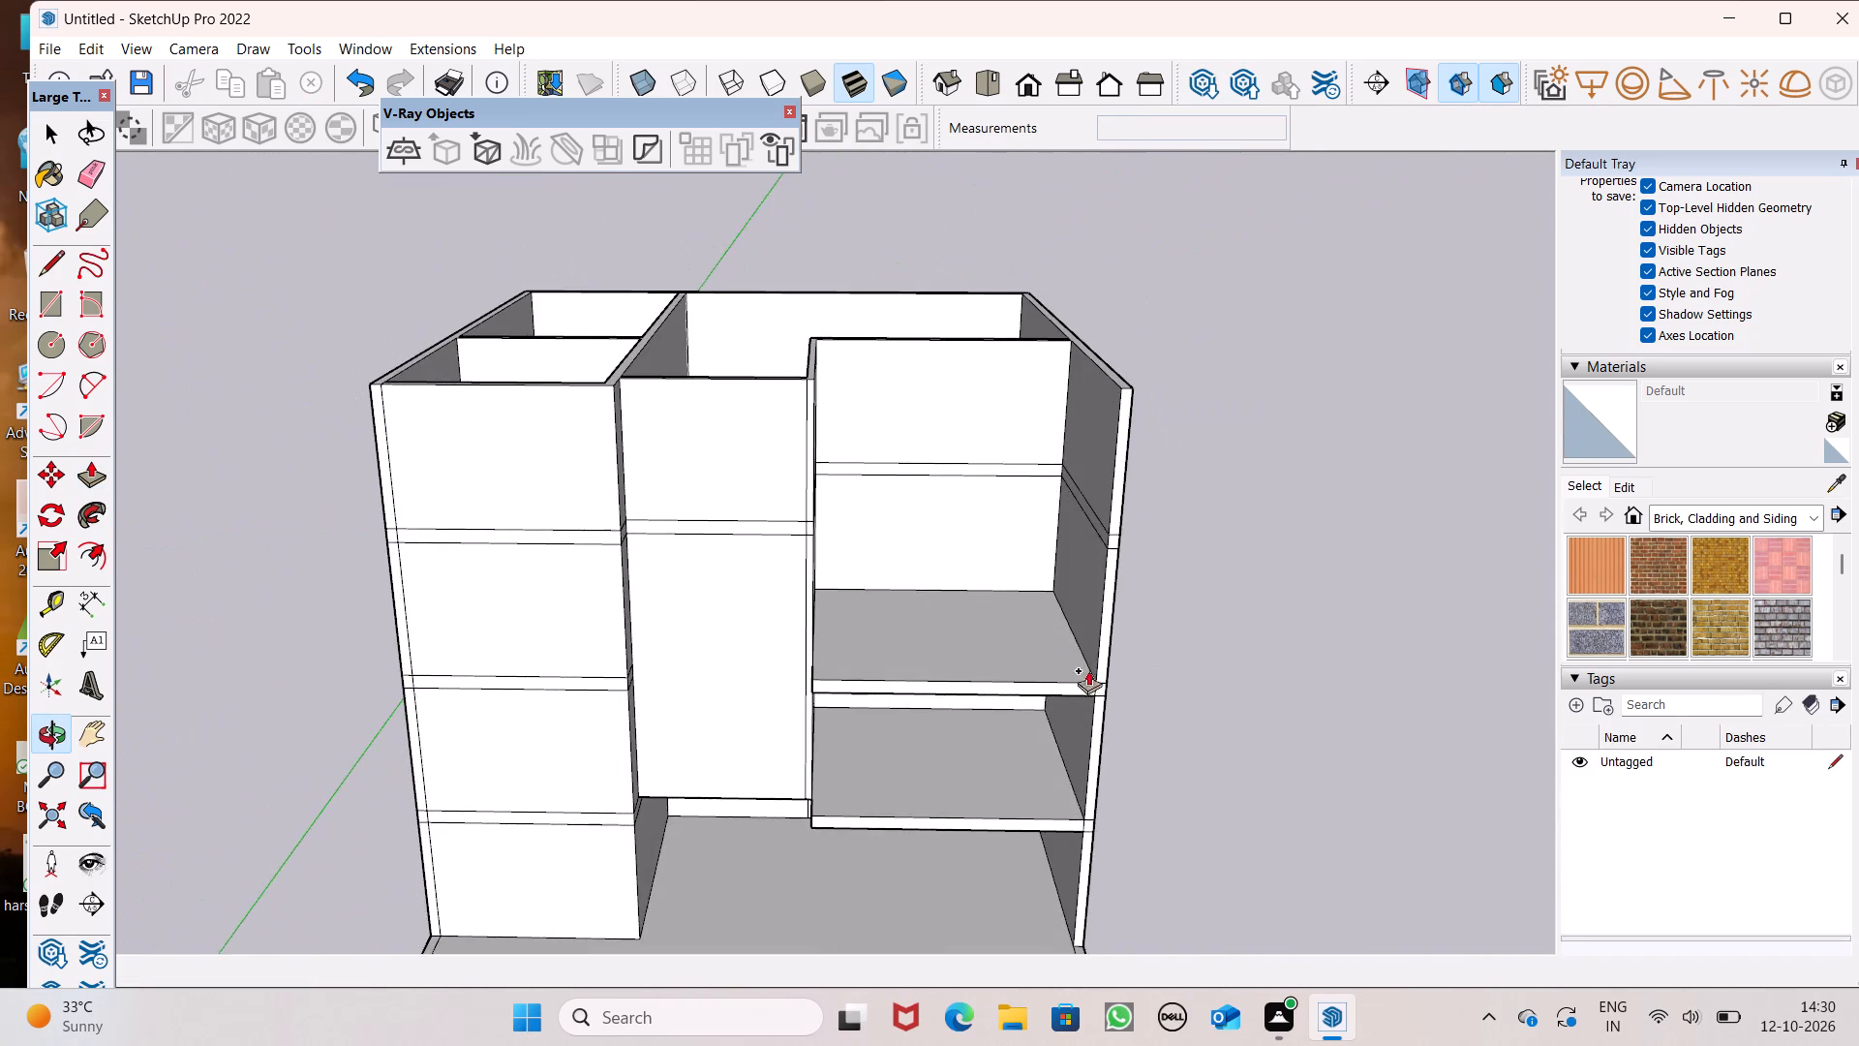
scroll(971, 522, up, 7)
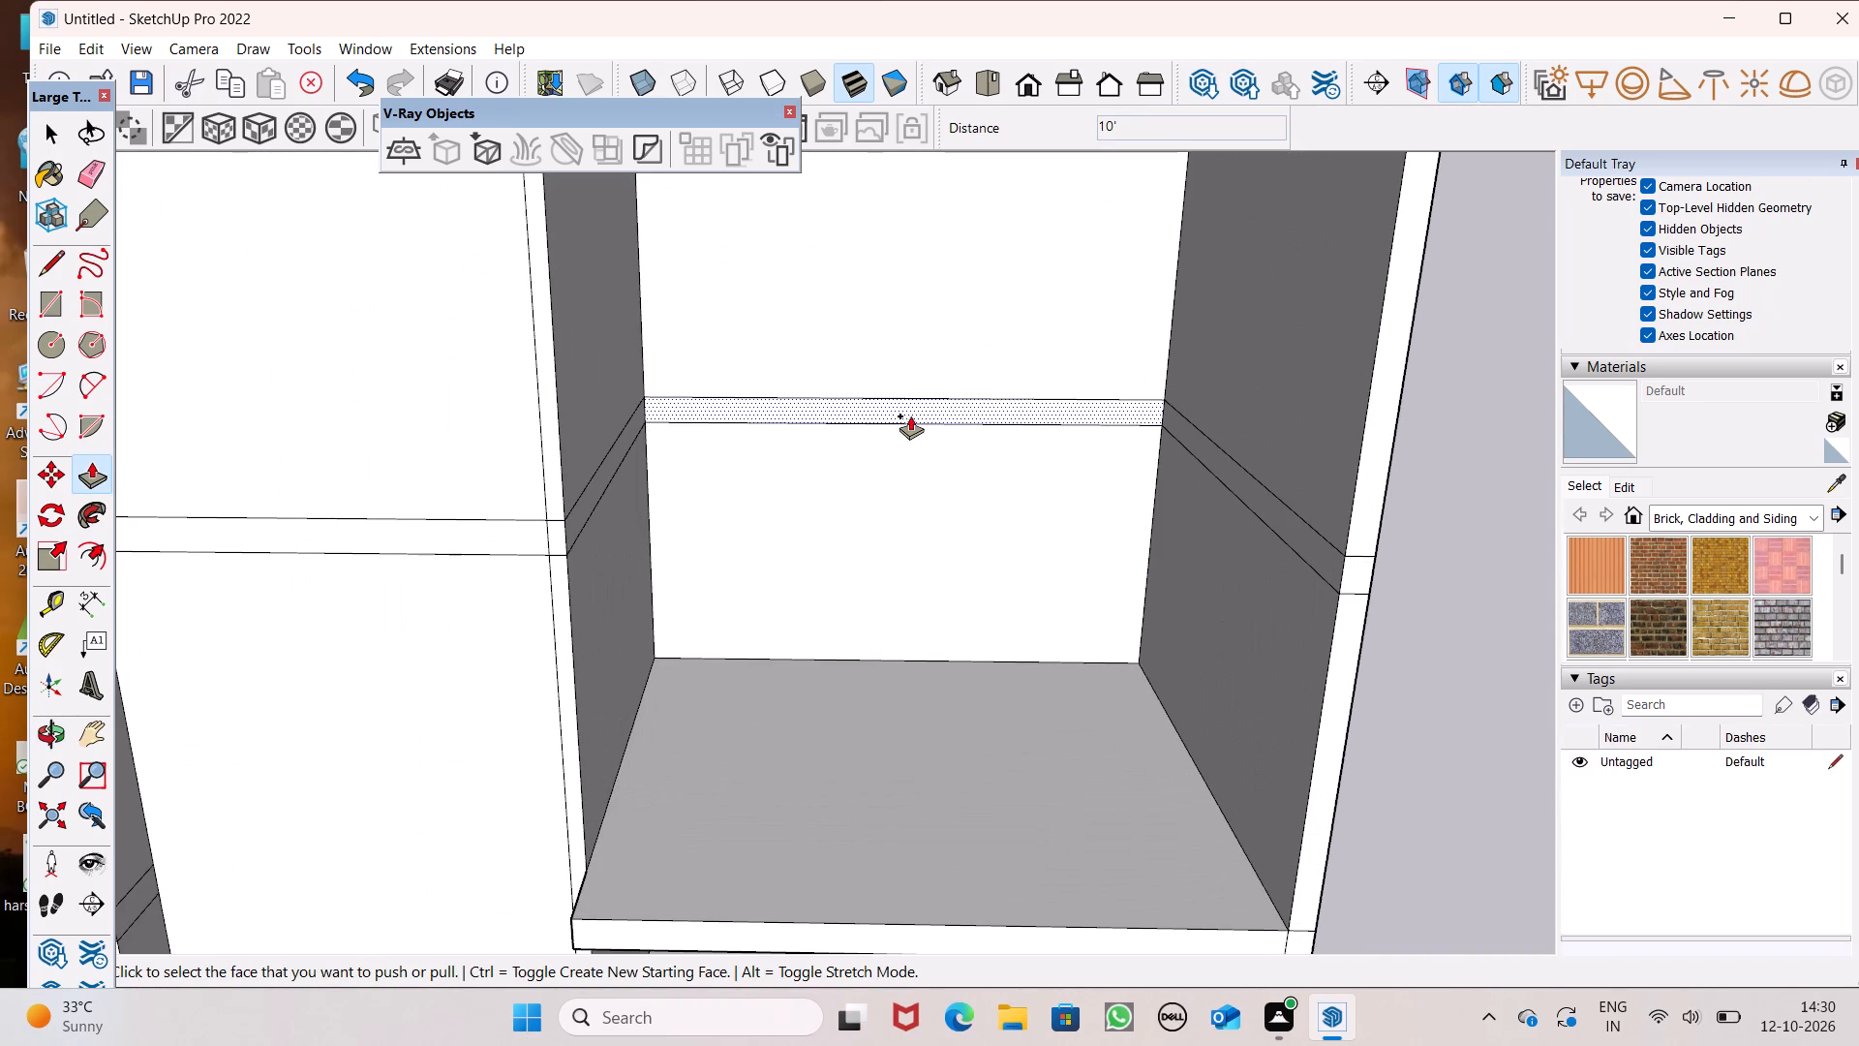
drag(910, 415, 1306, 516)
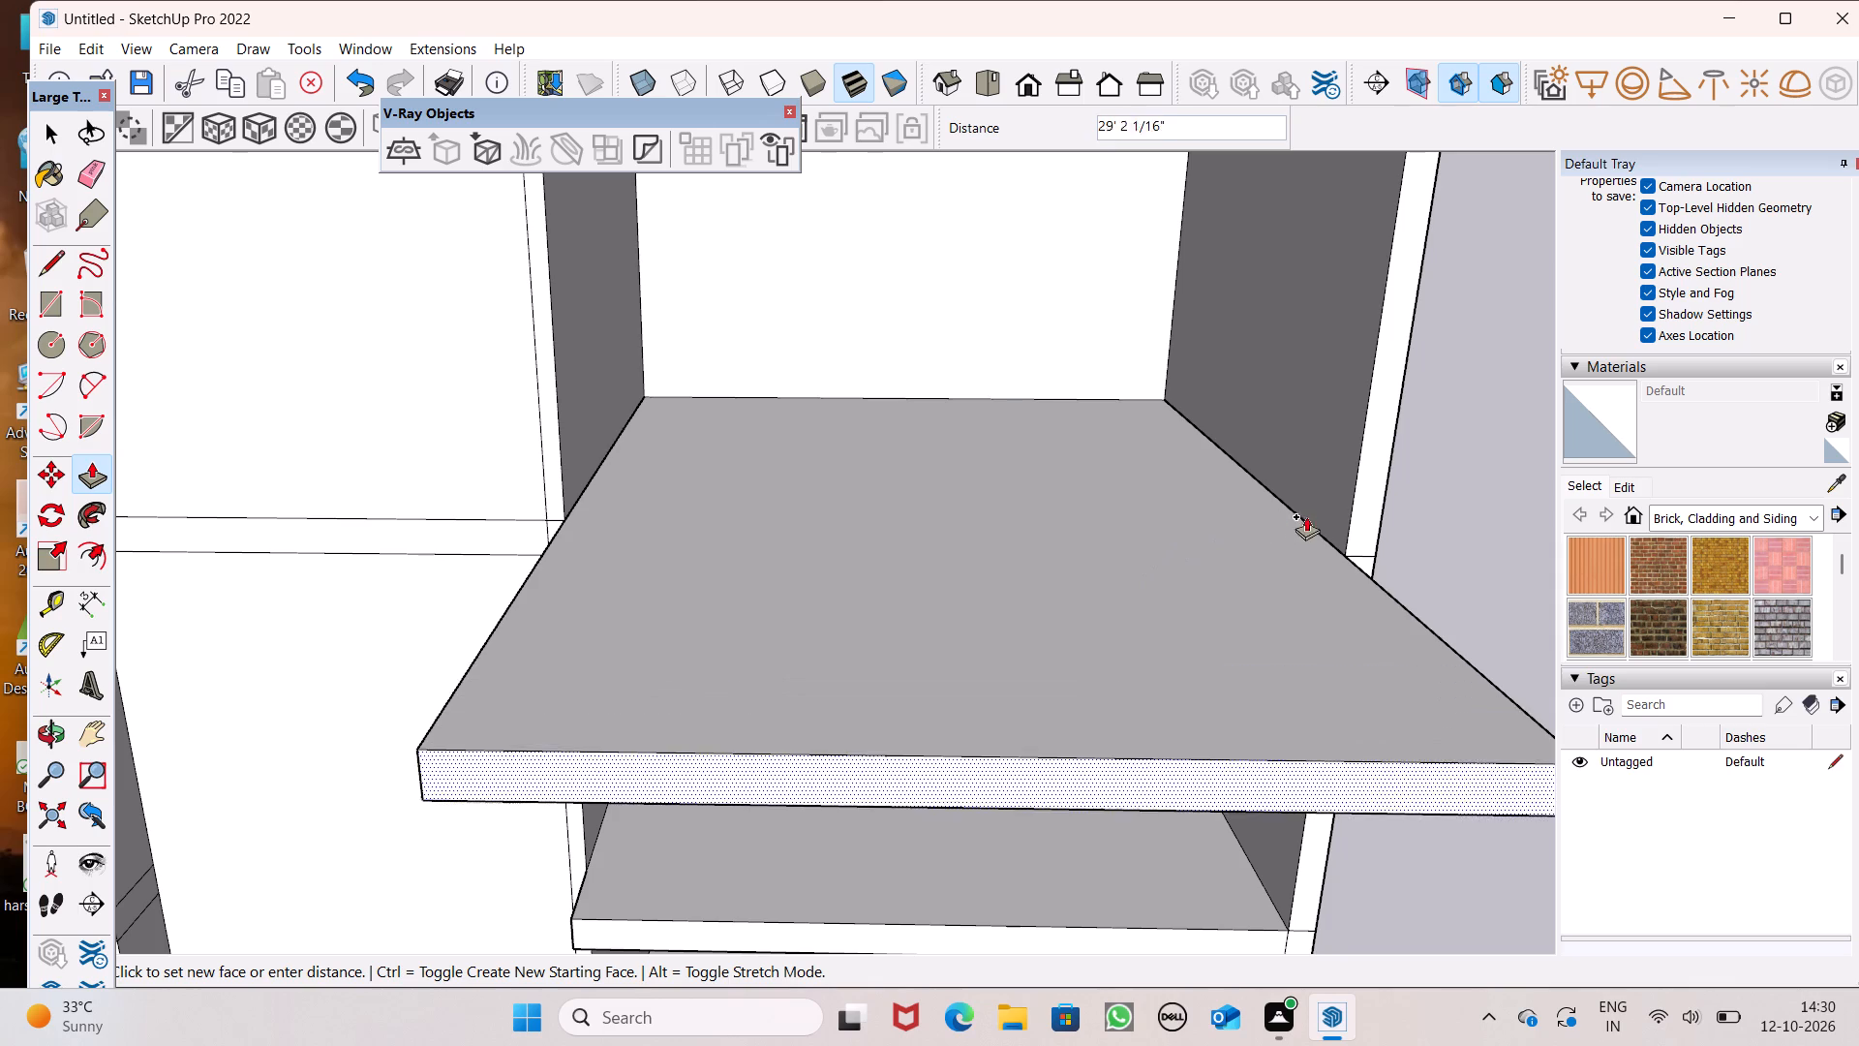
drag(1306, 516, 1354, 531)
Erase the two horizontal band edges across the projecting bay's front face.
scroll(725, 404, down, 4)
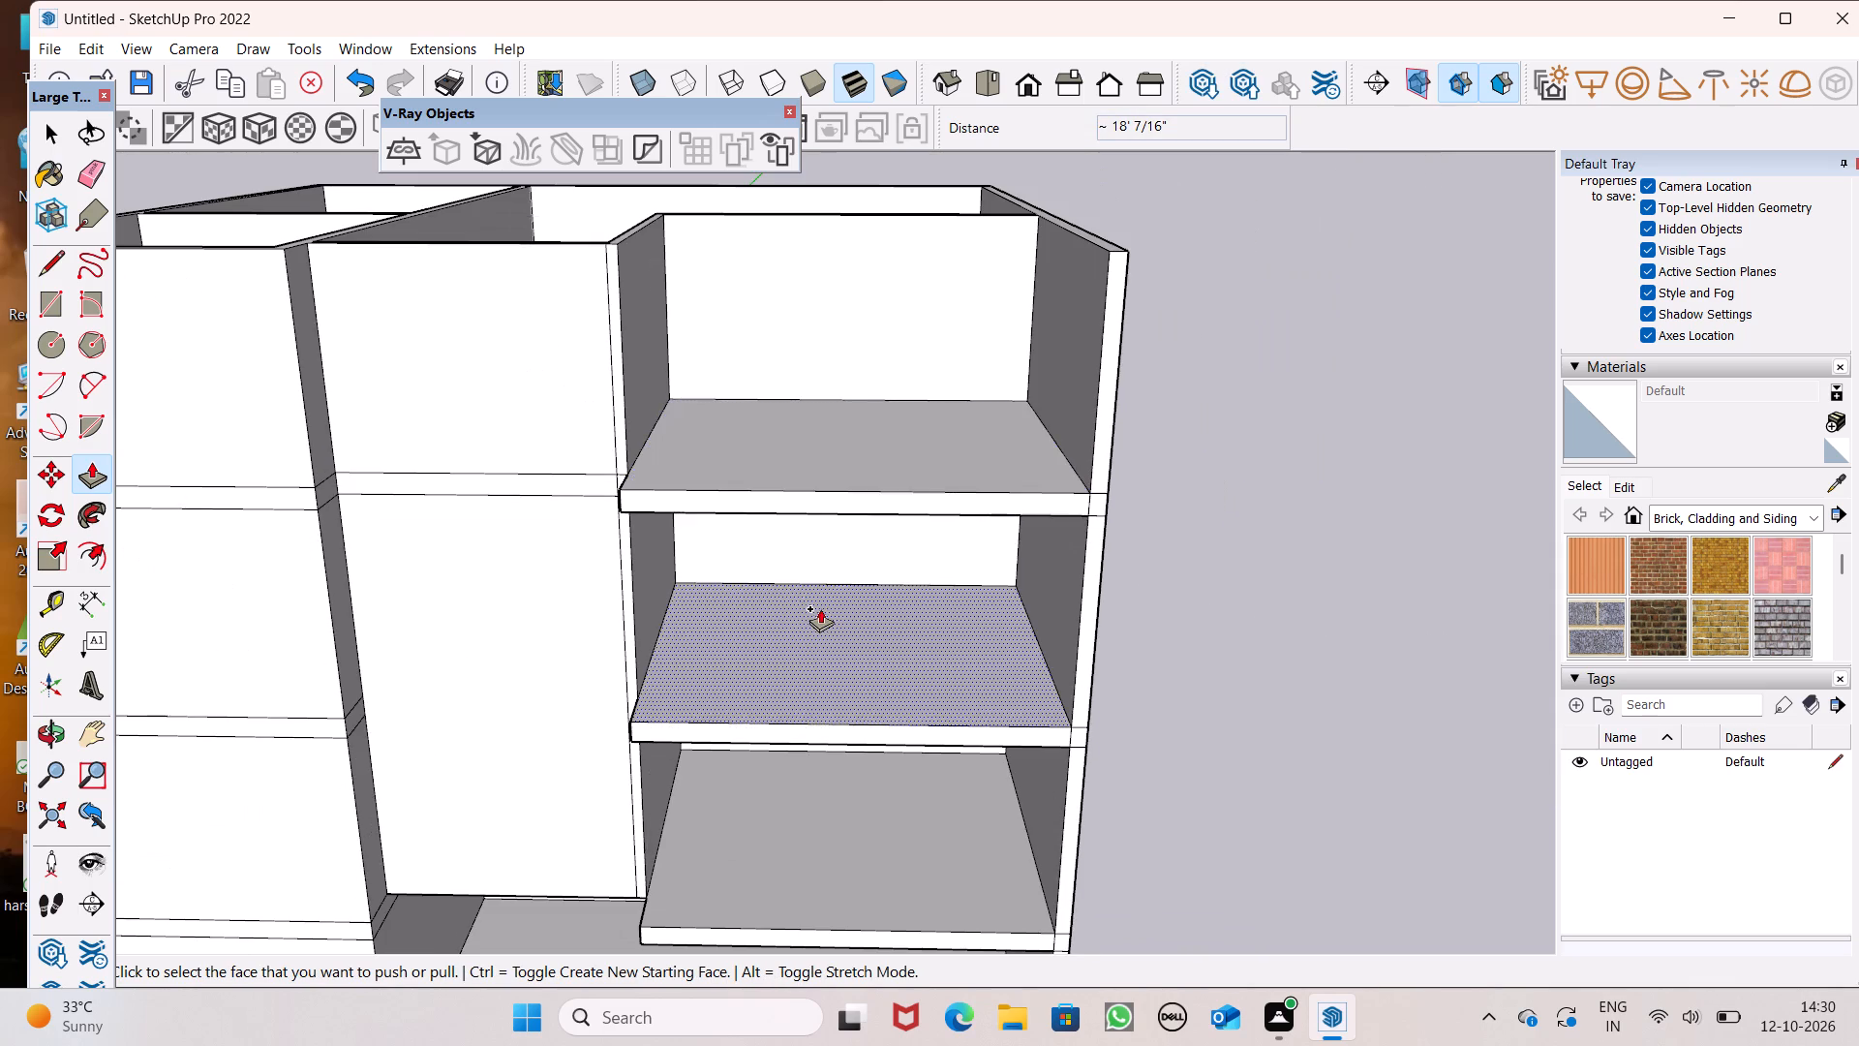
middle_drag(817, 610, 907, 555)
key(space)
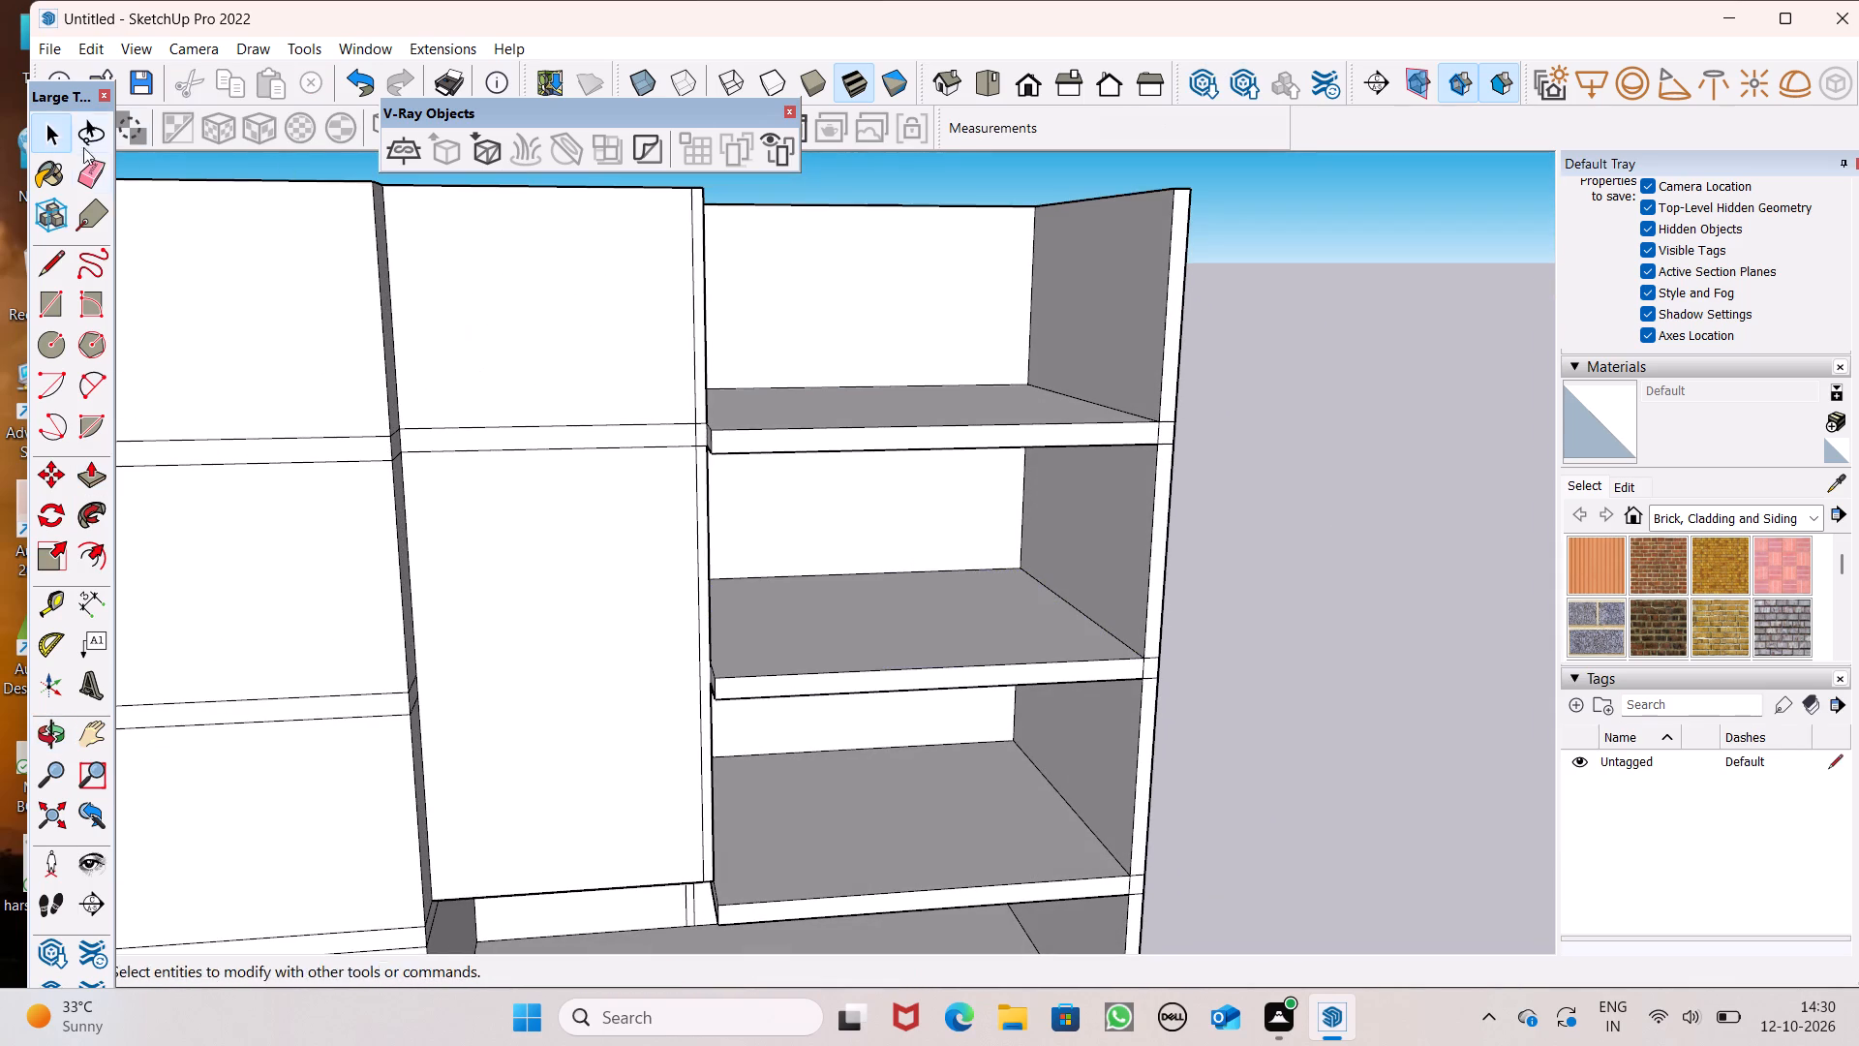
drag(84, 180, 99, 182)
drag(489, 379, 529, 535)
key(space)
Examine the full front elevation, checking the projecting bay, stacked slabs and storey bands from several angles.
scroll(554, 335, down, 3)
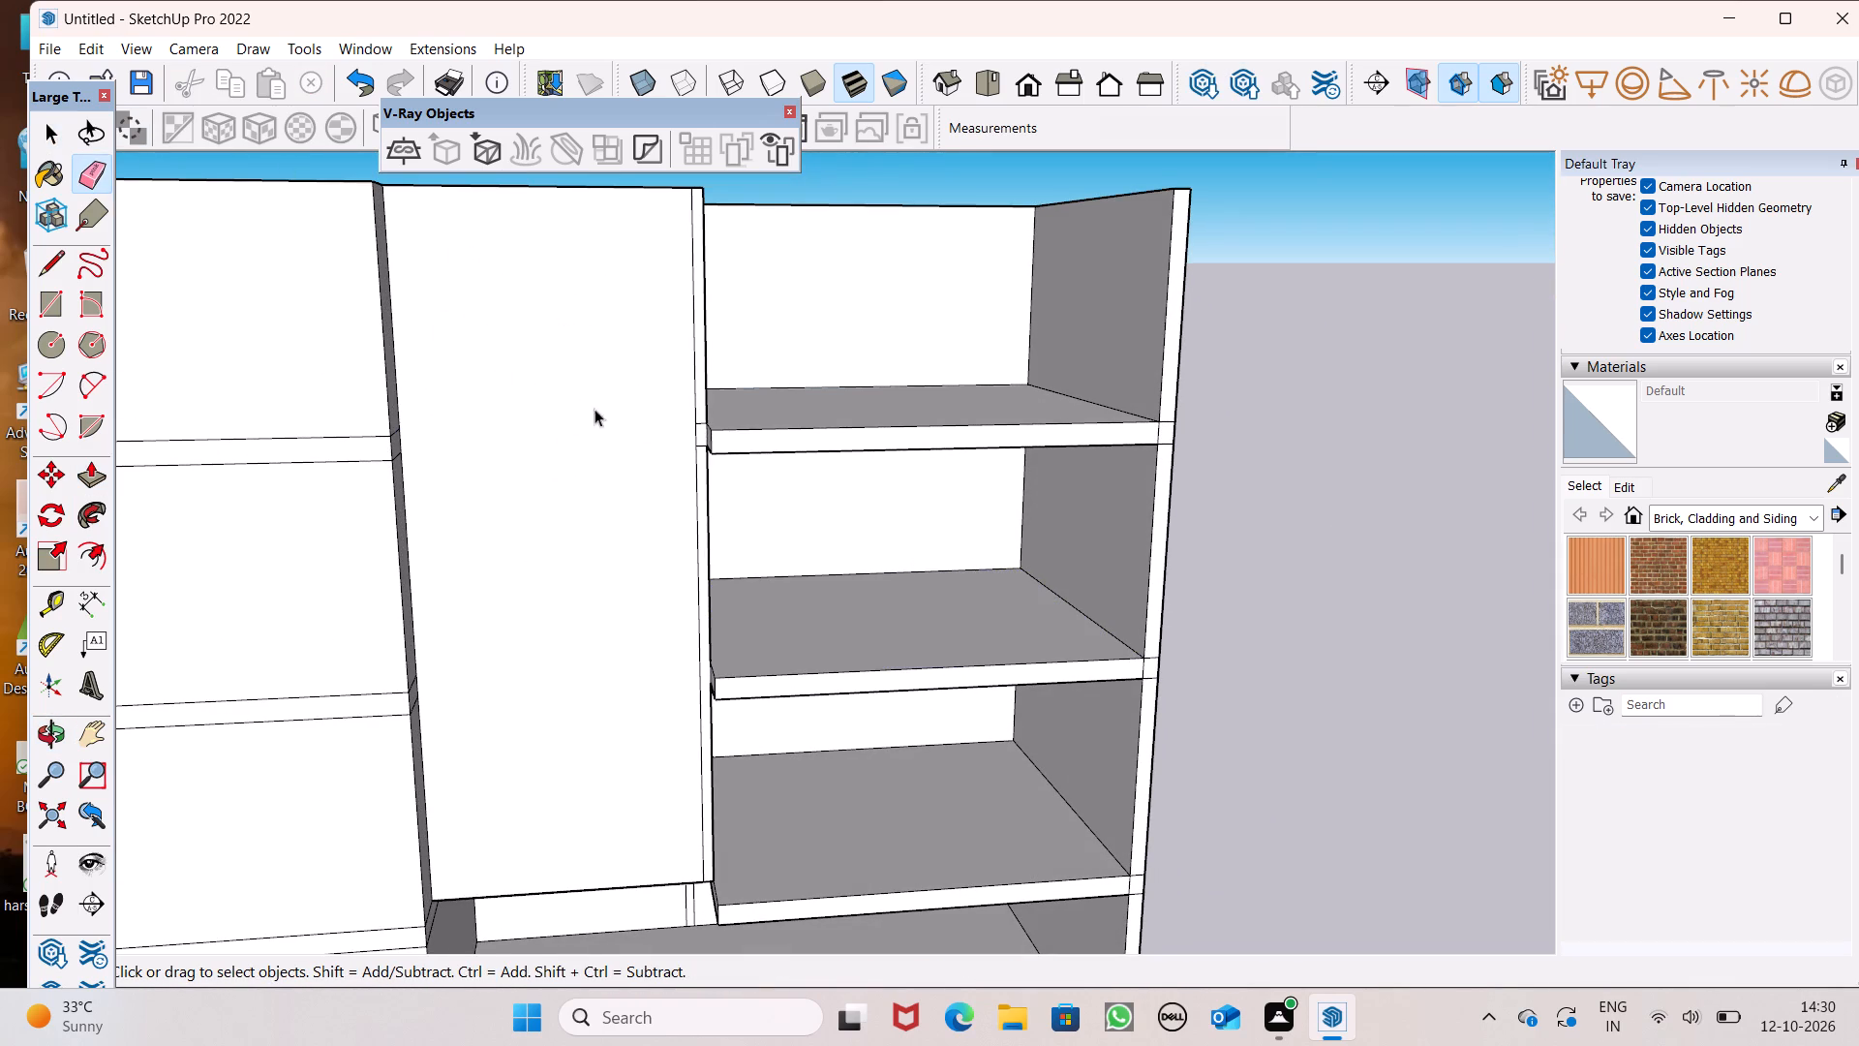
scroll(594, 409, down, 1)
scroll(677, 414, down, 3)
middle_drag(901, 692, 768, 615)
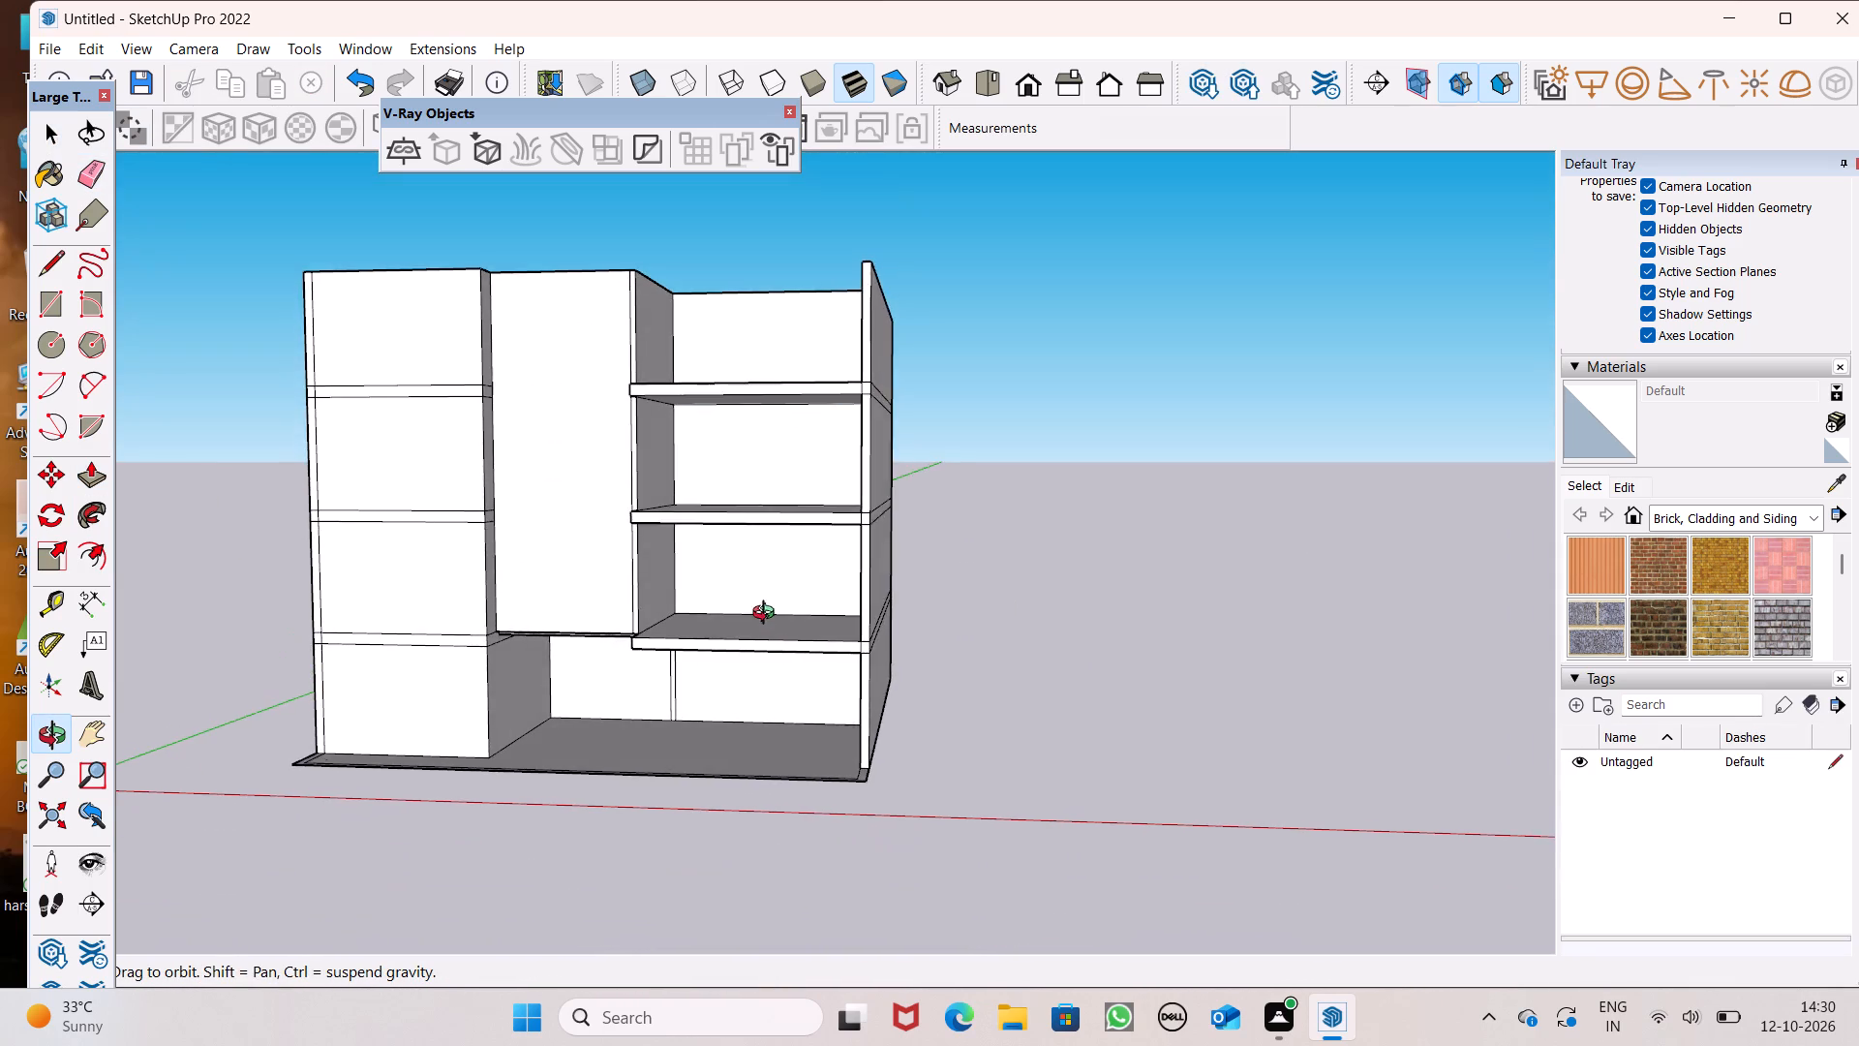
middle_drag(768, 615, 758, 601)
middle_drag(723, 631, 766, 675)
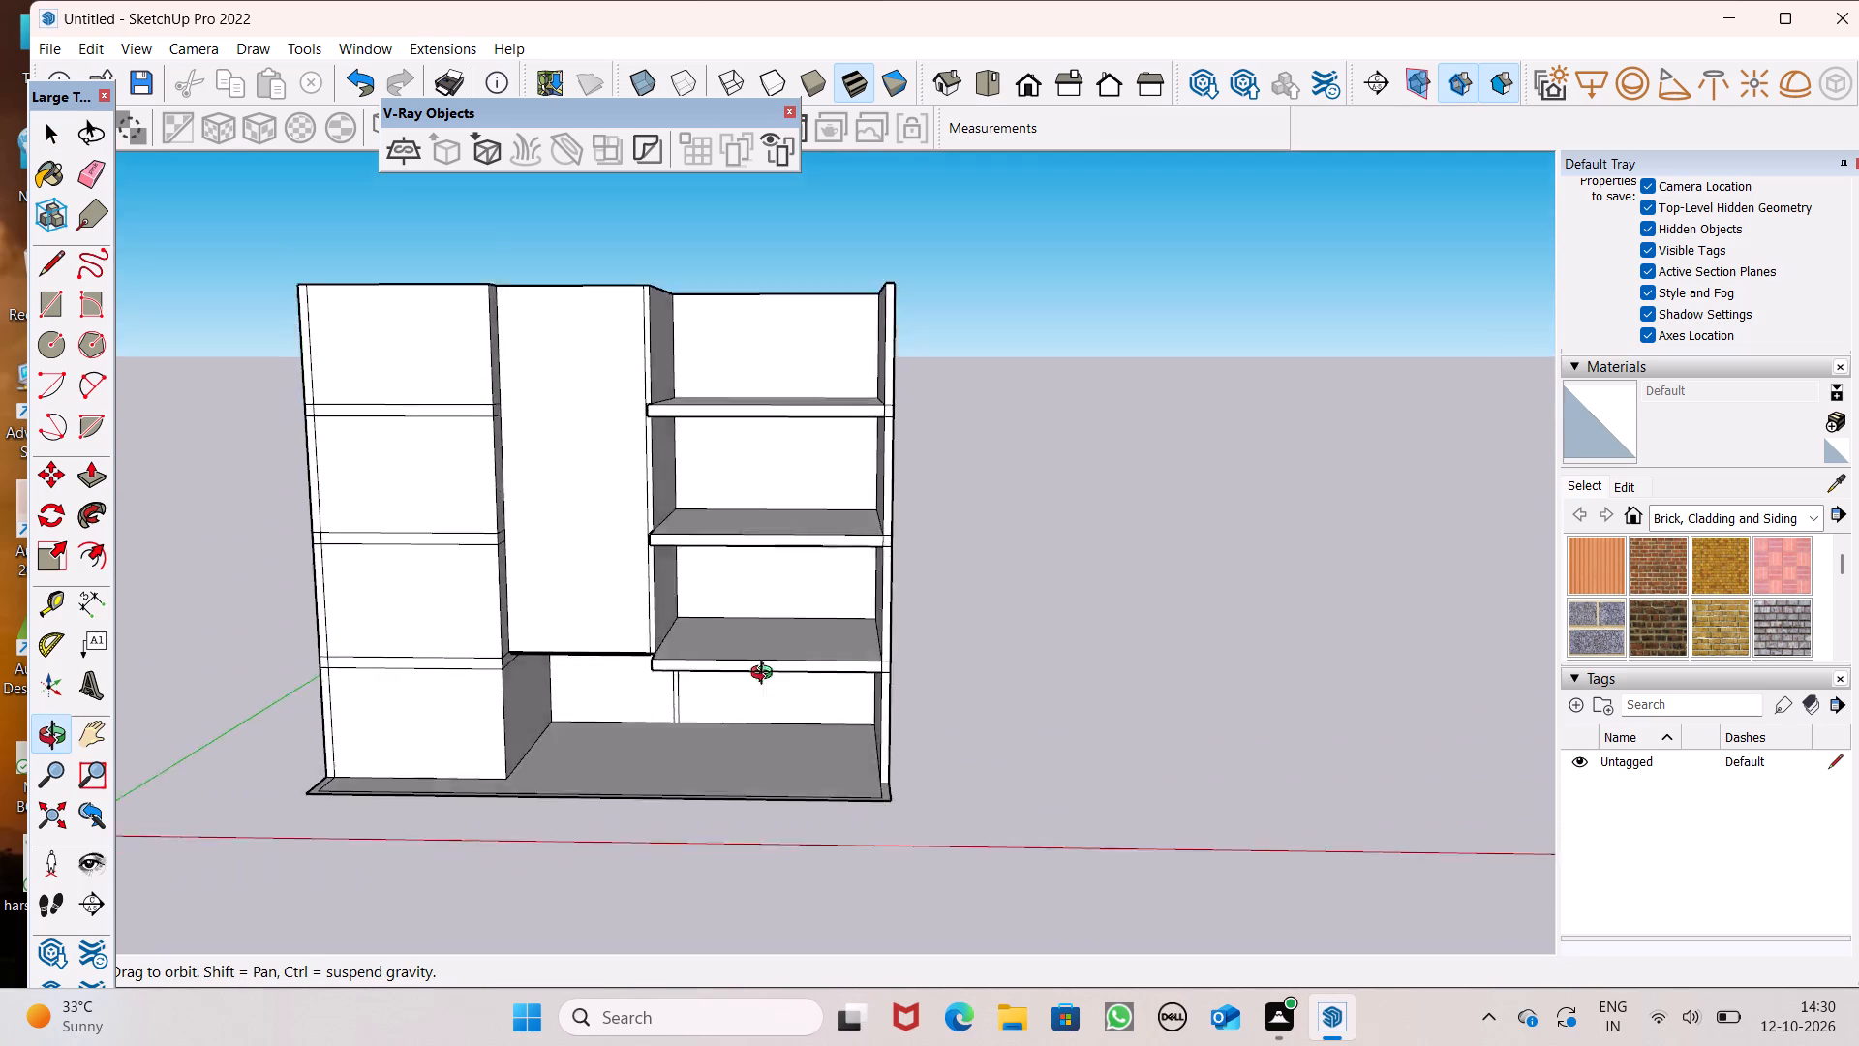
middle_drag(766, 675, 752, 690)
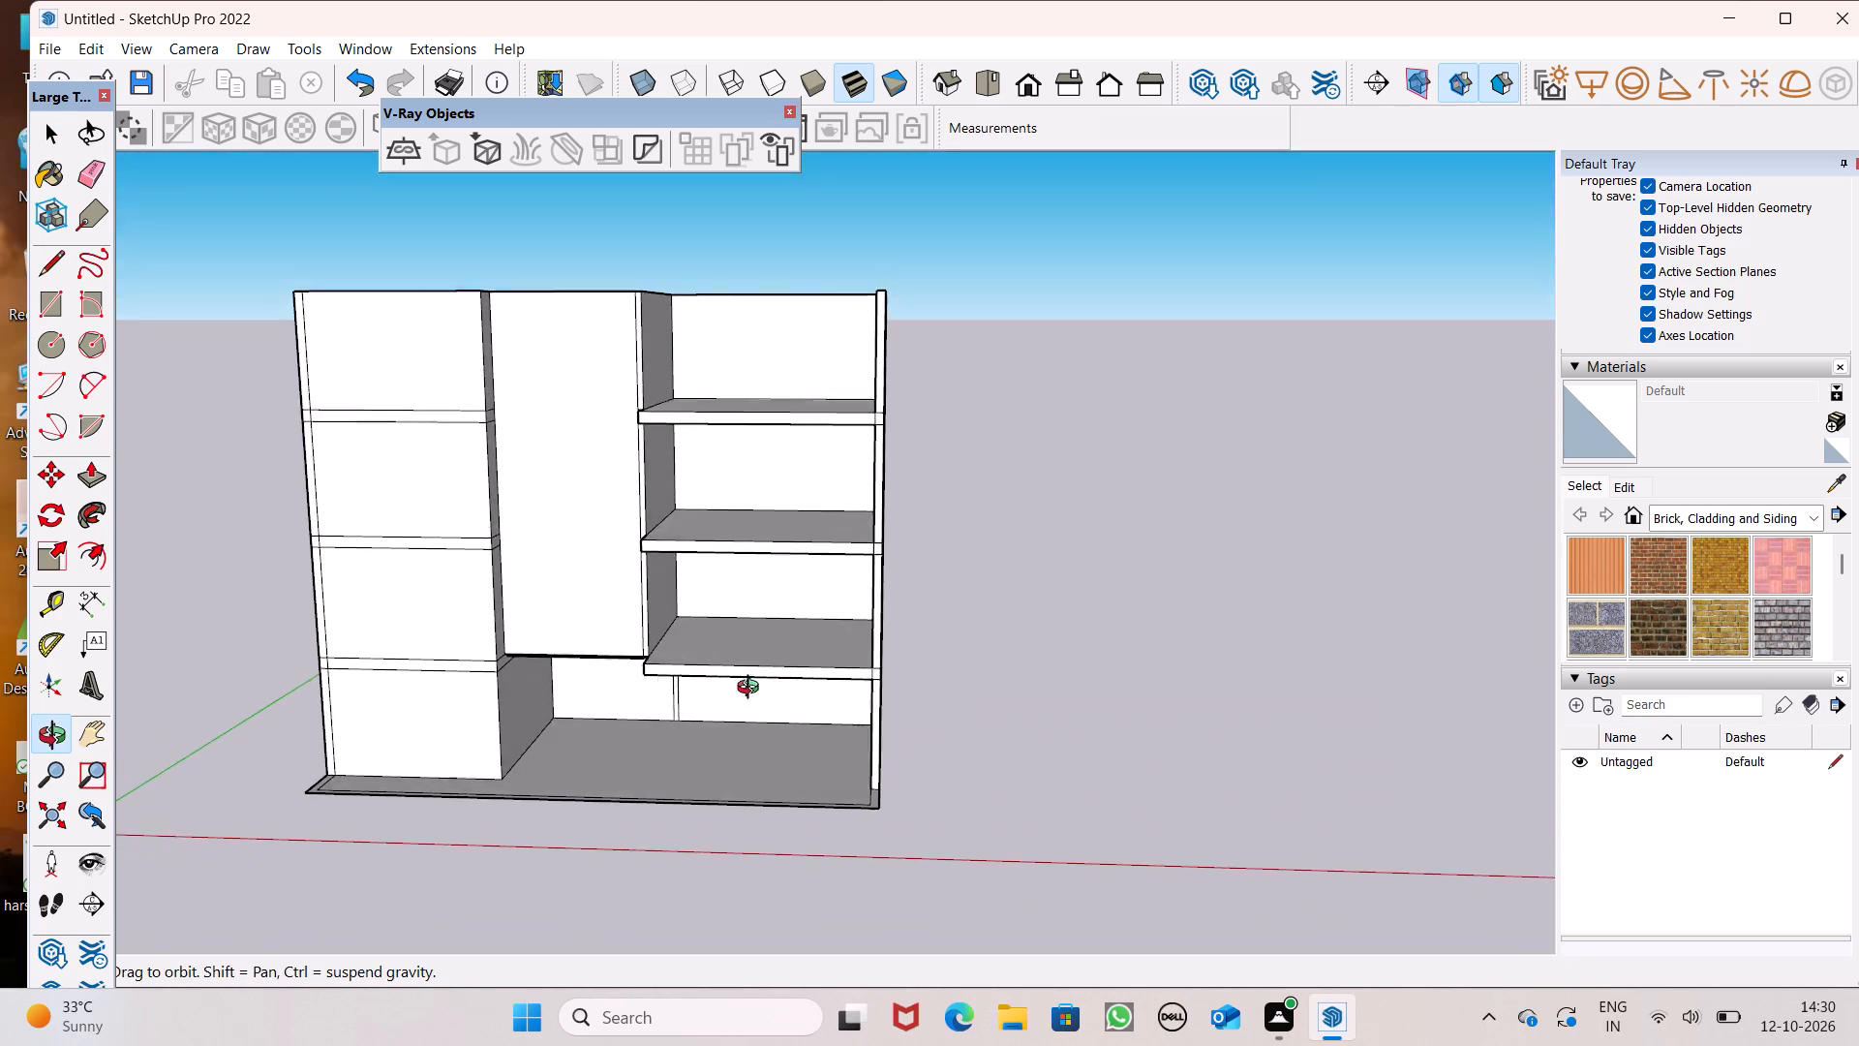
middle_drag(752, 690, 744, 706)
scroll(686, 591, down, 4)
scroll(711, 420, up, 3)
scroll(757, 535, up, 1)
middle_drag(740, 548, 759, 510)
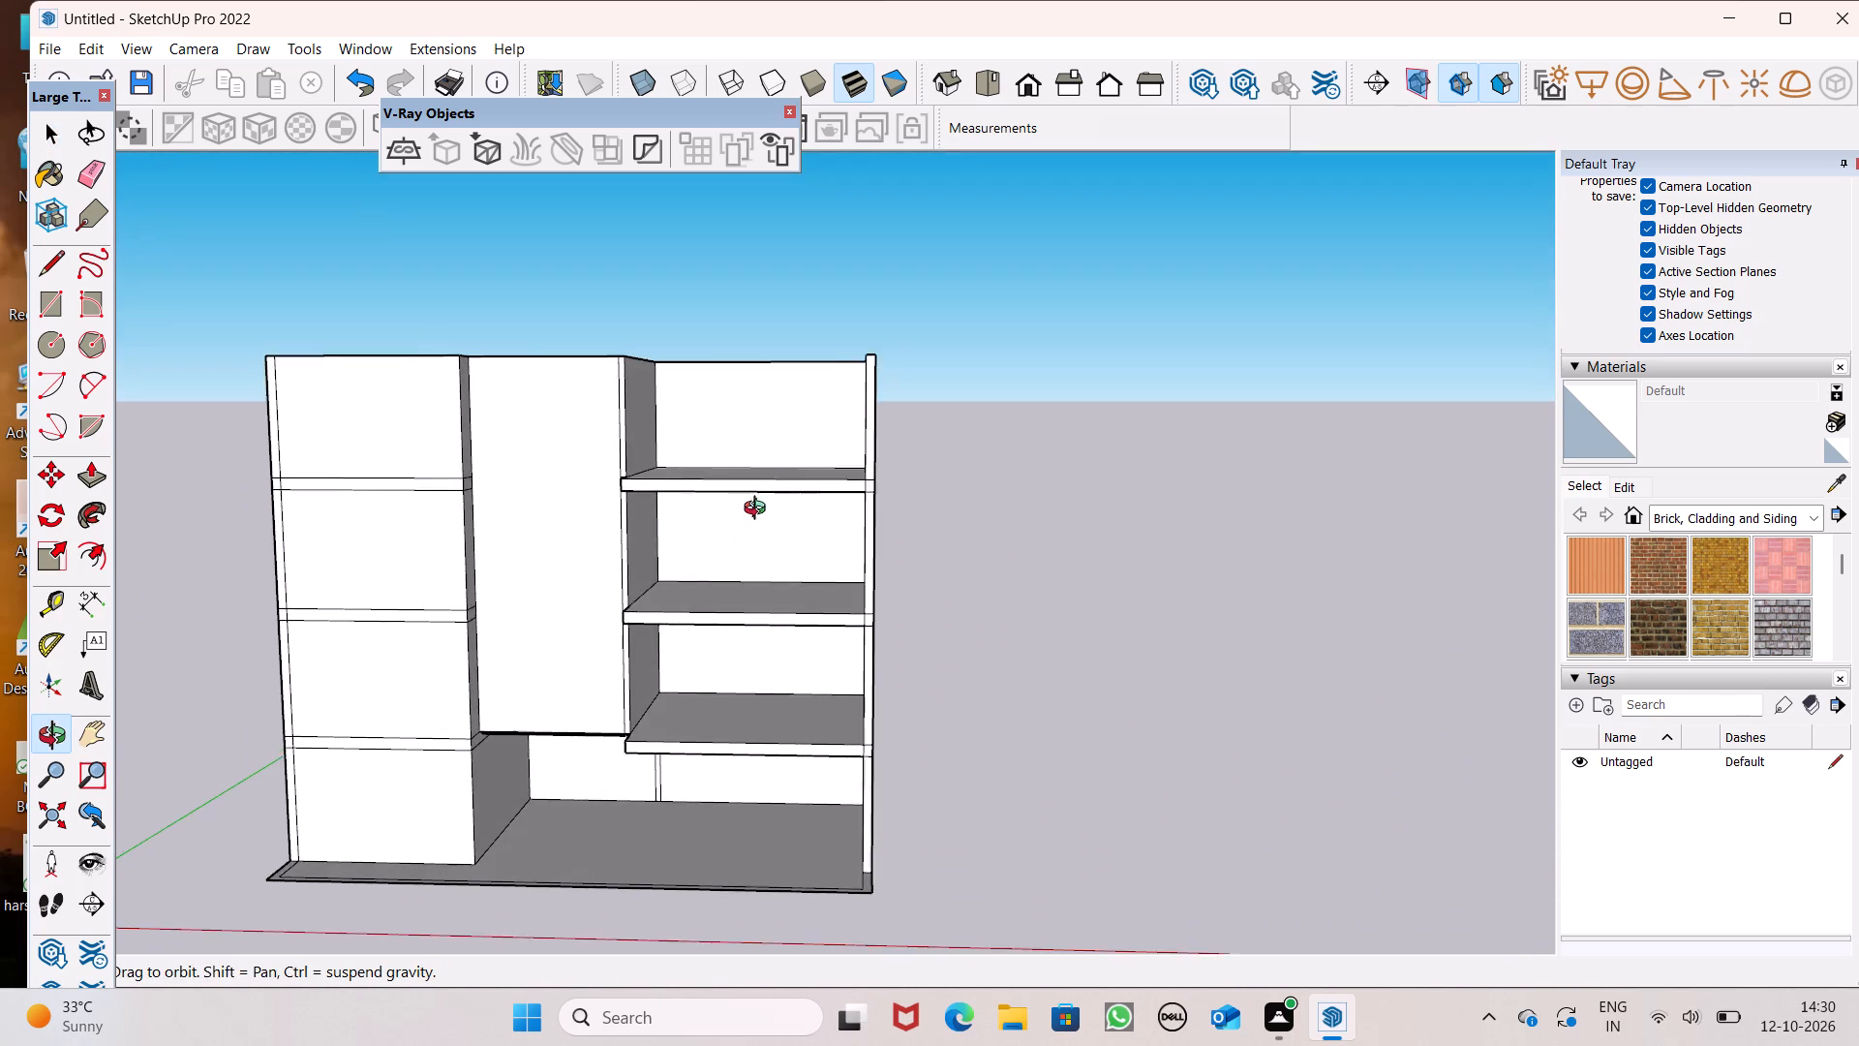
Draw a 4' by 7' door outline on the recessed wall at the middle balcony, standing on the slab.
middle_drag(759, 510, 764, 491)
scroll(750, 479, up, 4)
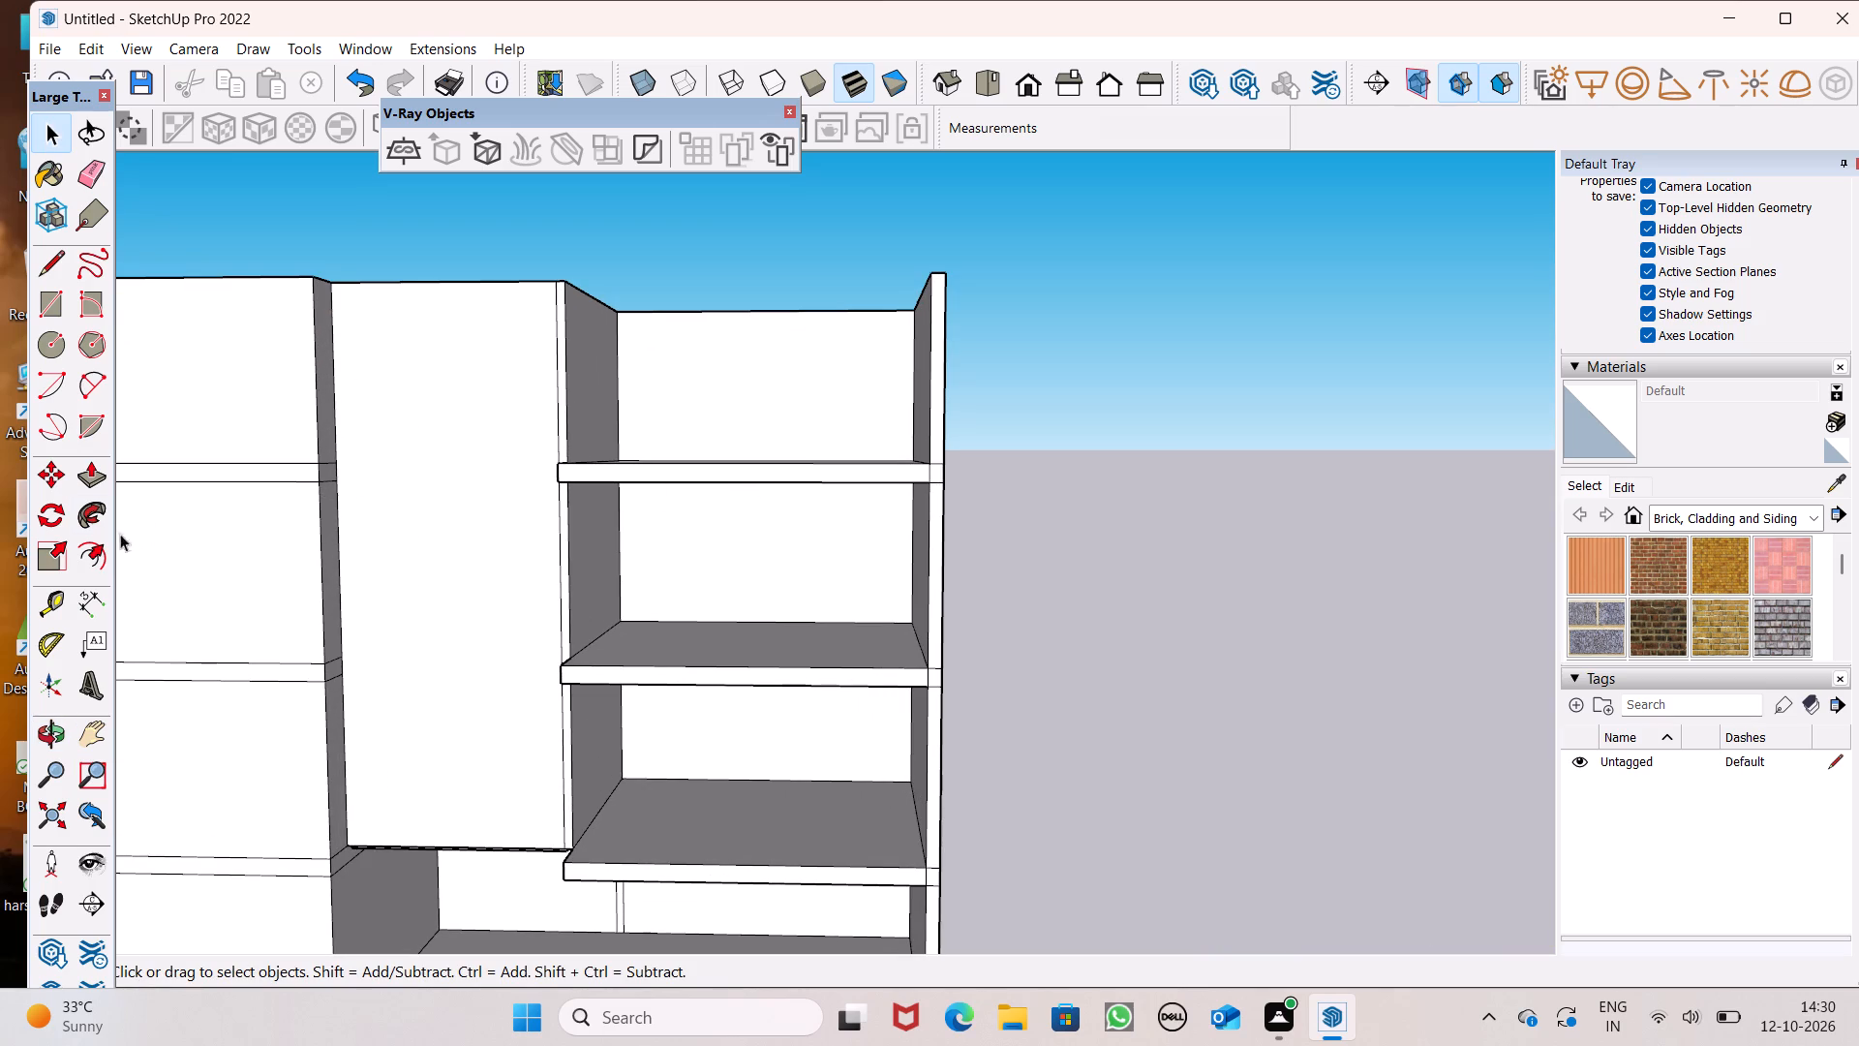
click(46, 309)
scroll(684, 550, up, 7)
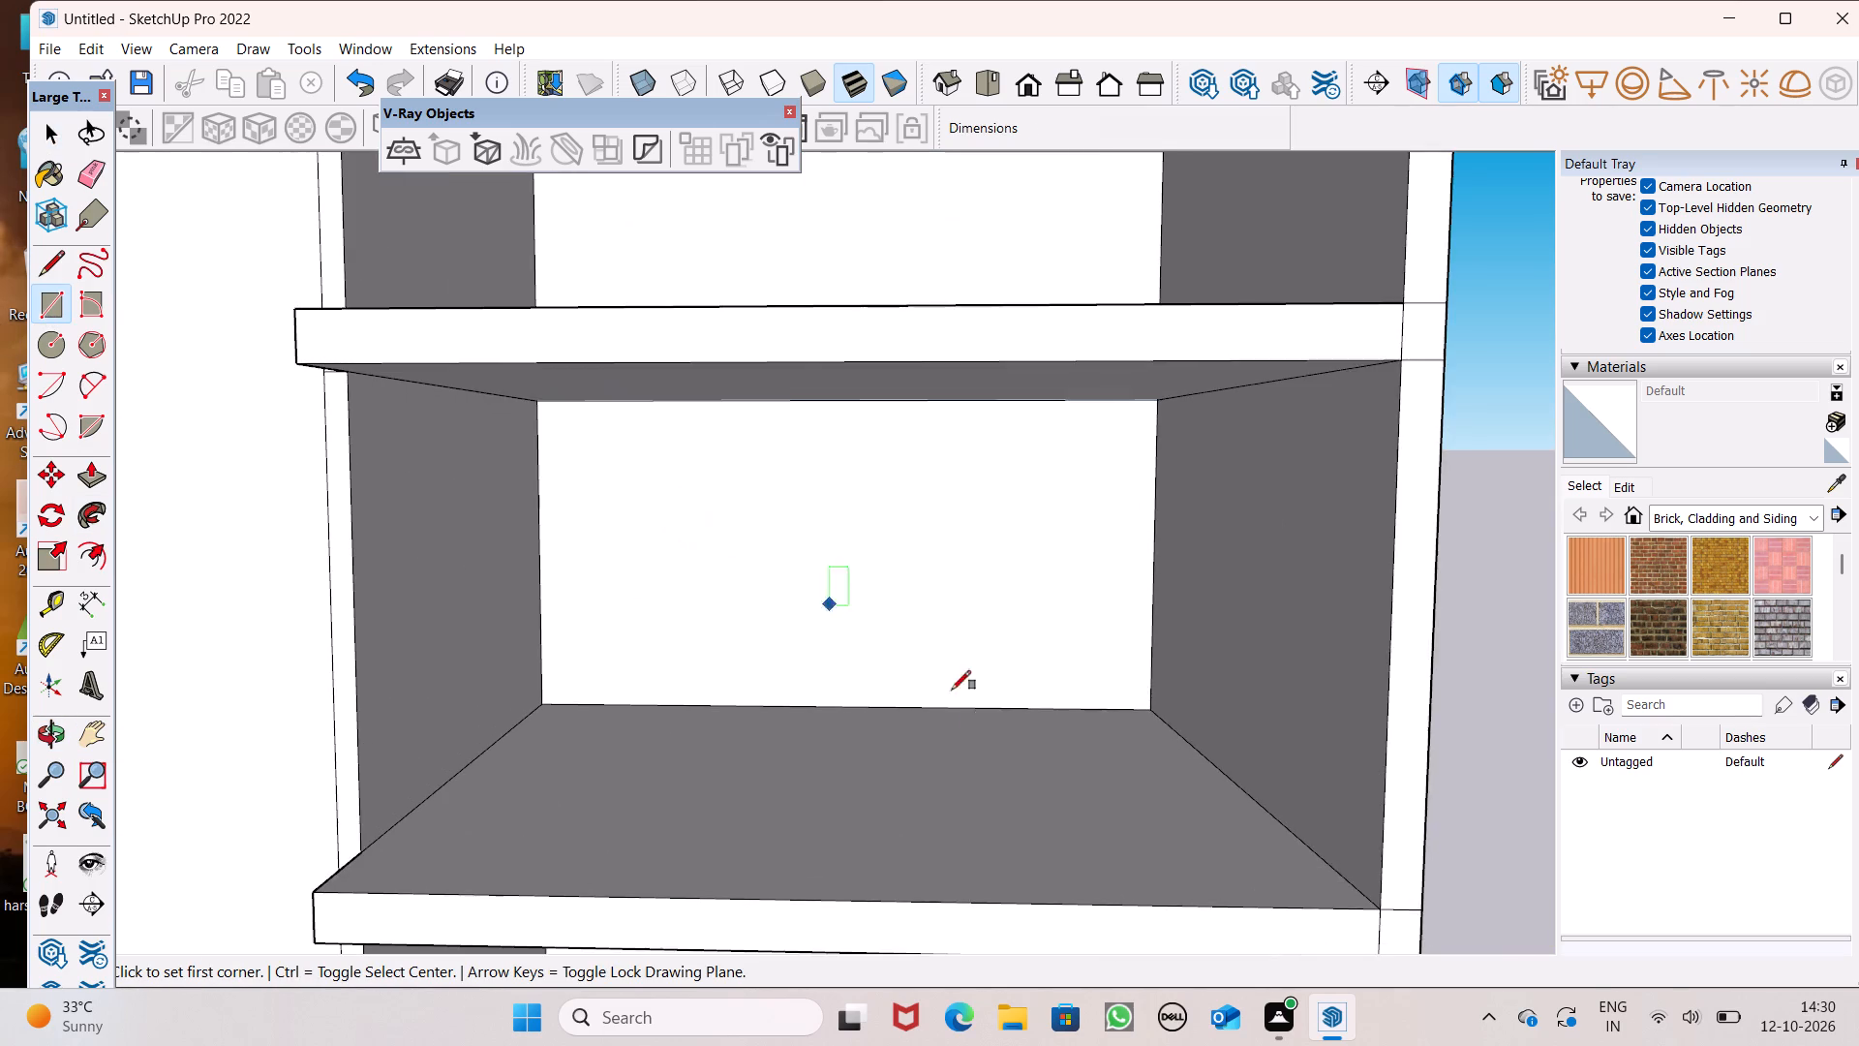
scroll(981, 723, up, 1)
middle_drag(981, 723, 971, 718)
scroll(907, 698, up, 2)
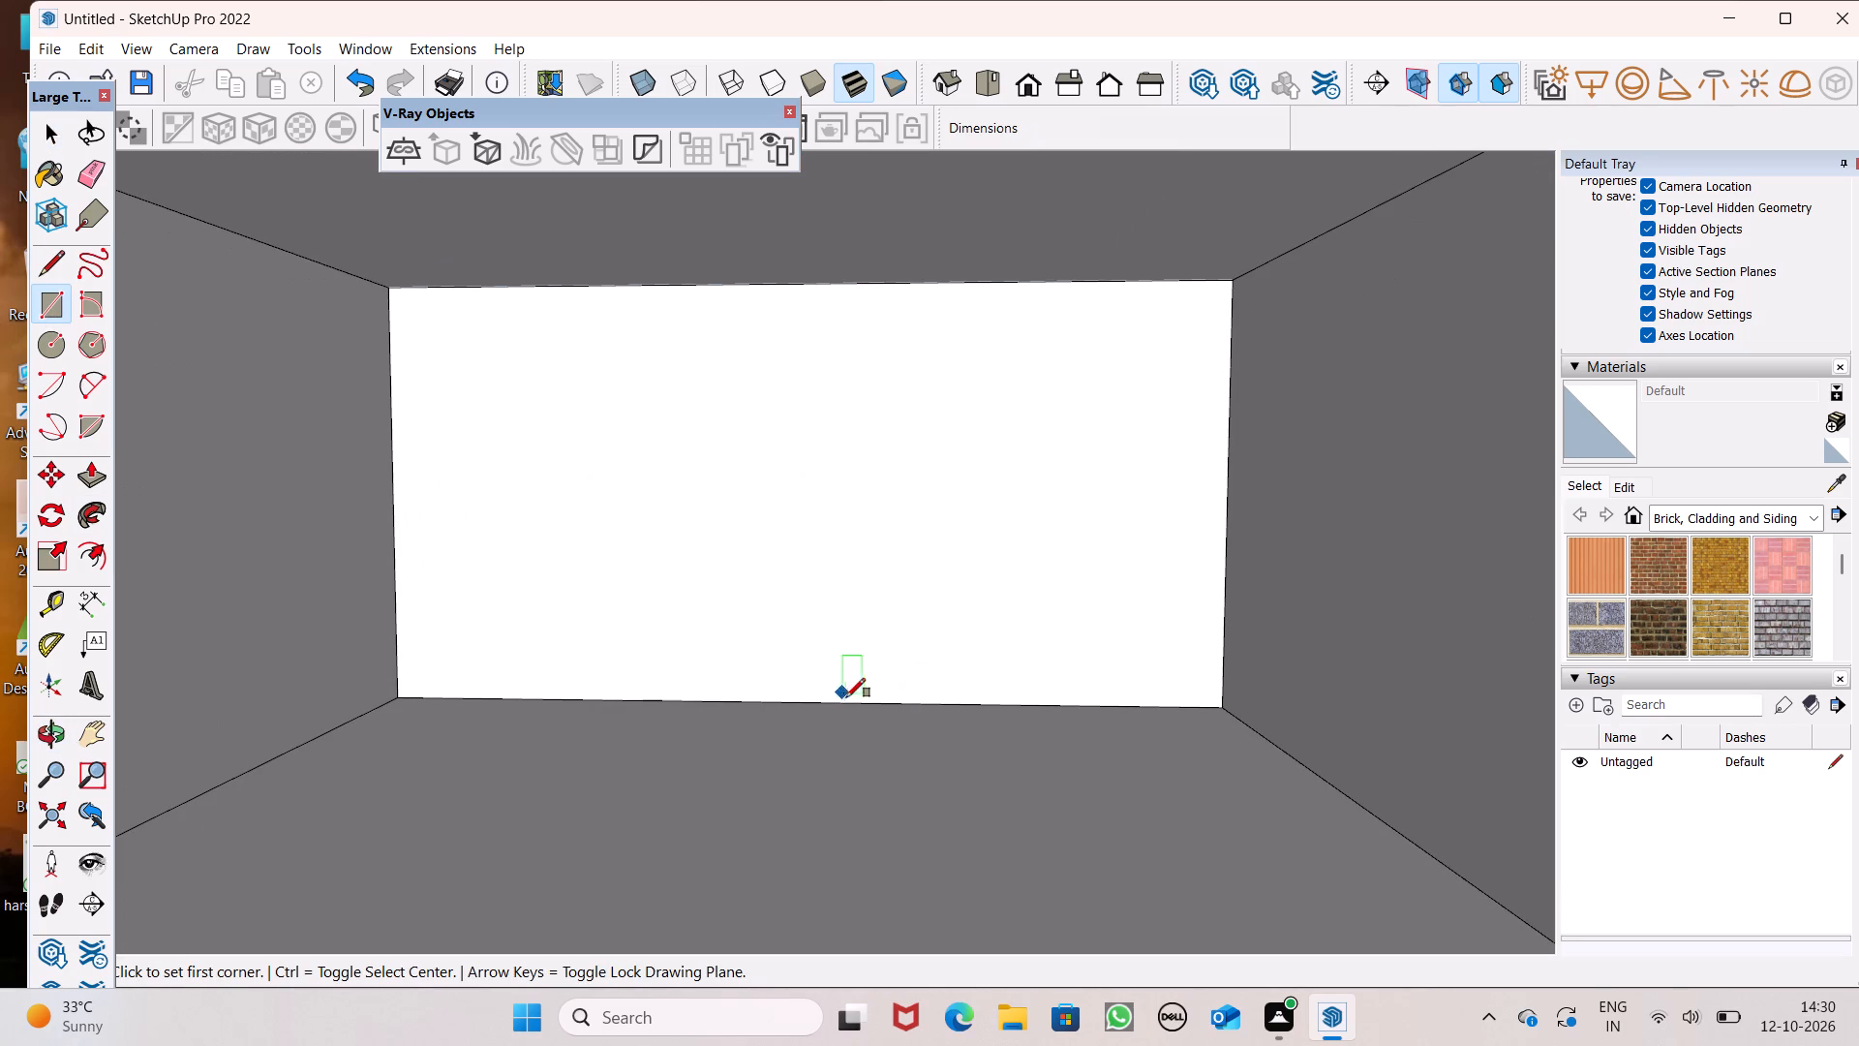
click(837, 701)
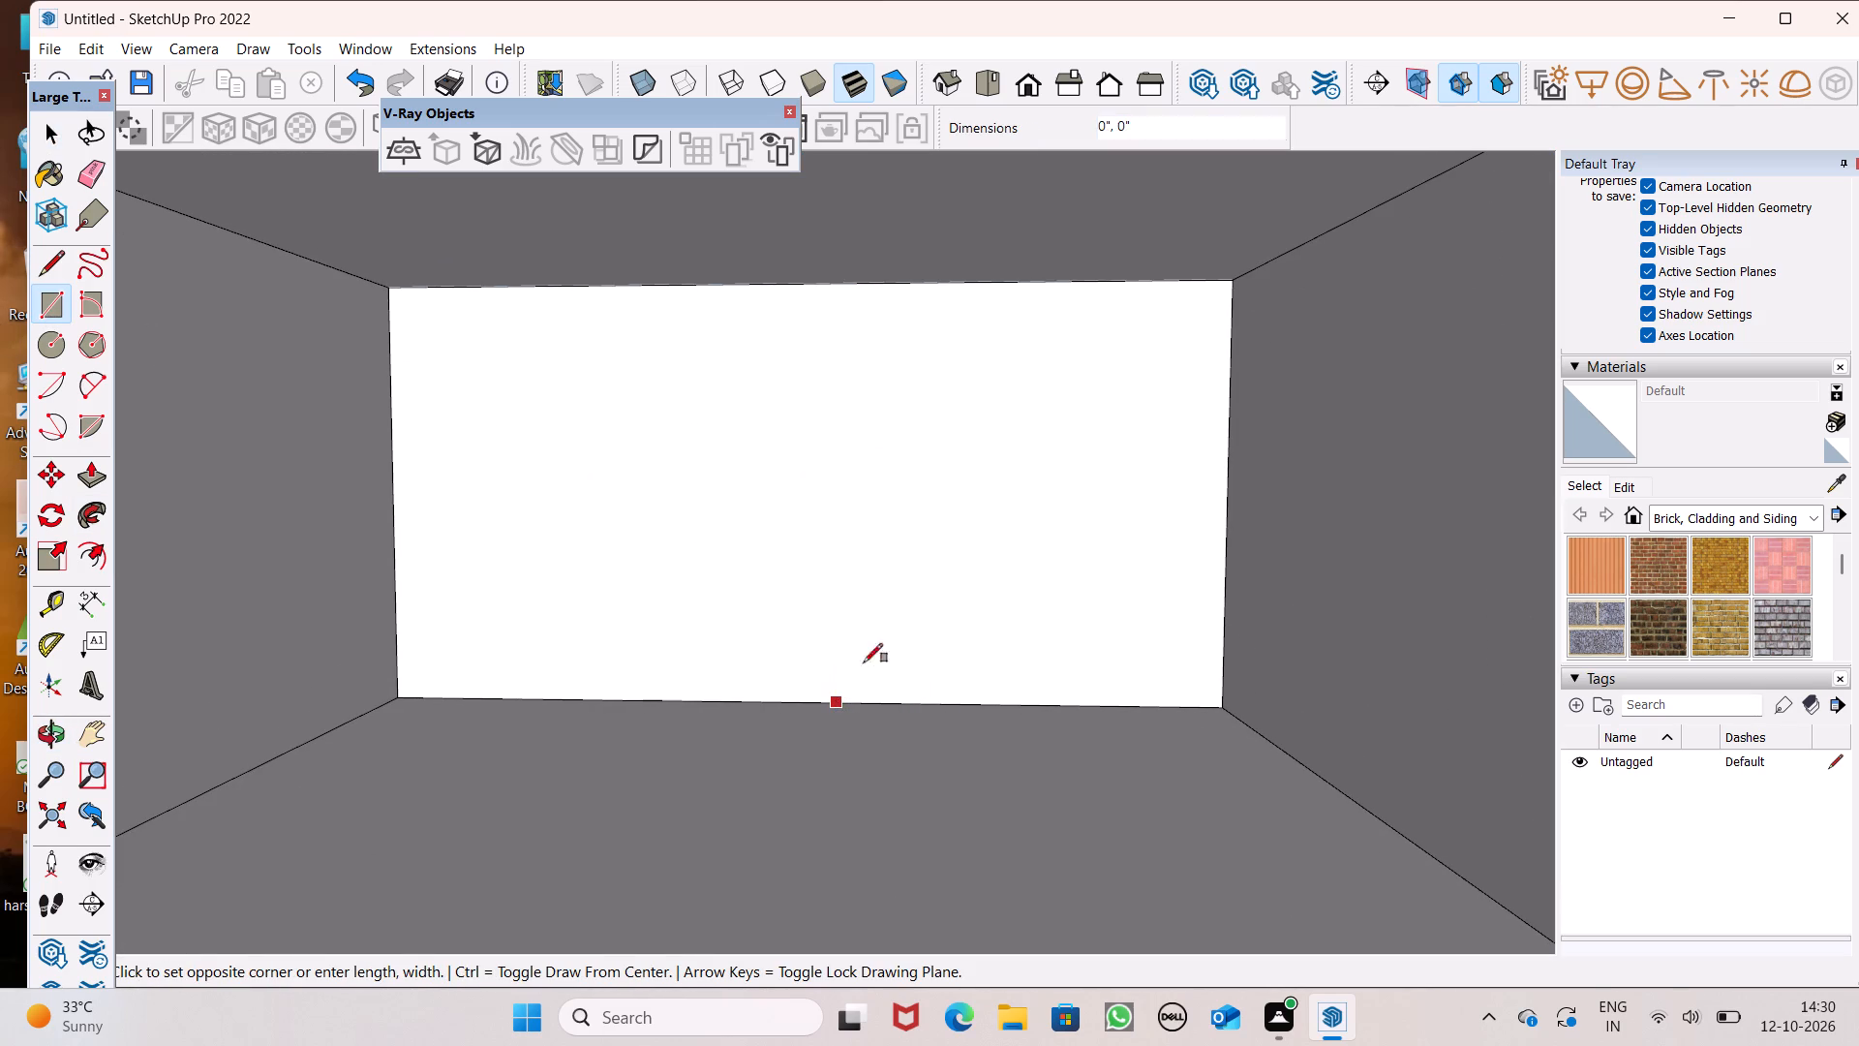
text(4',7')
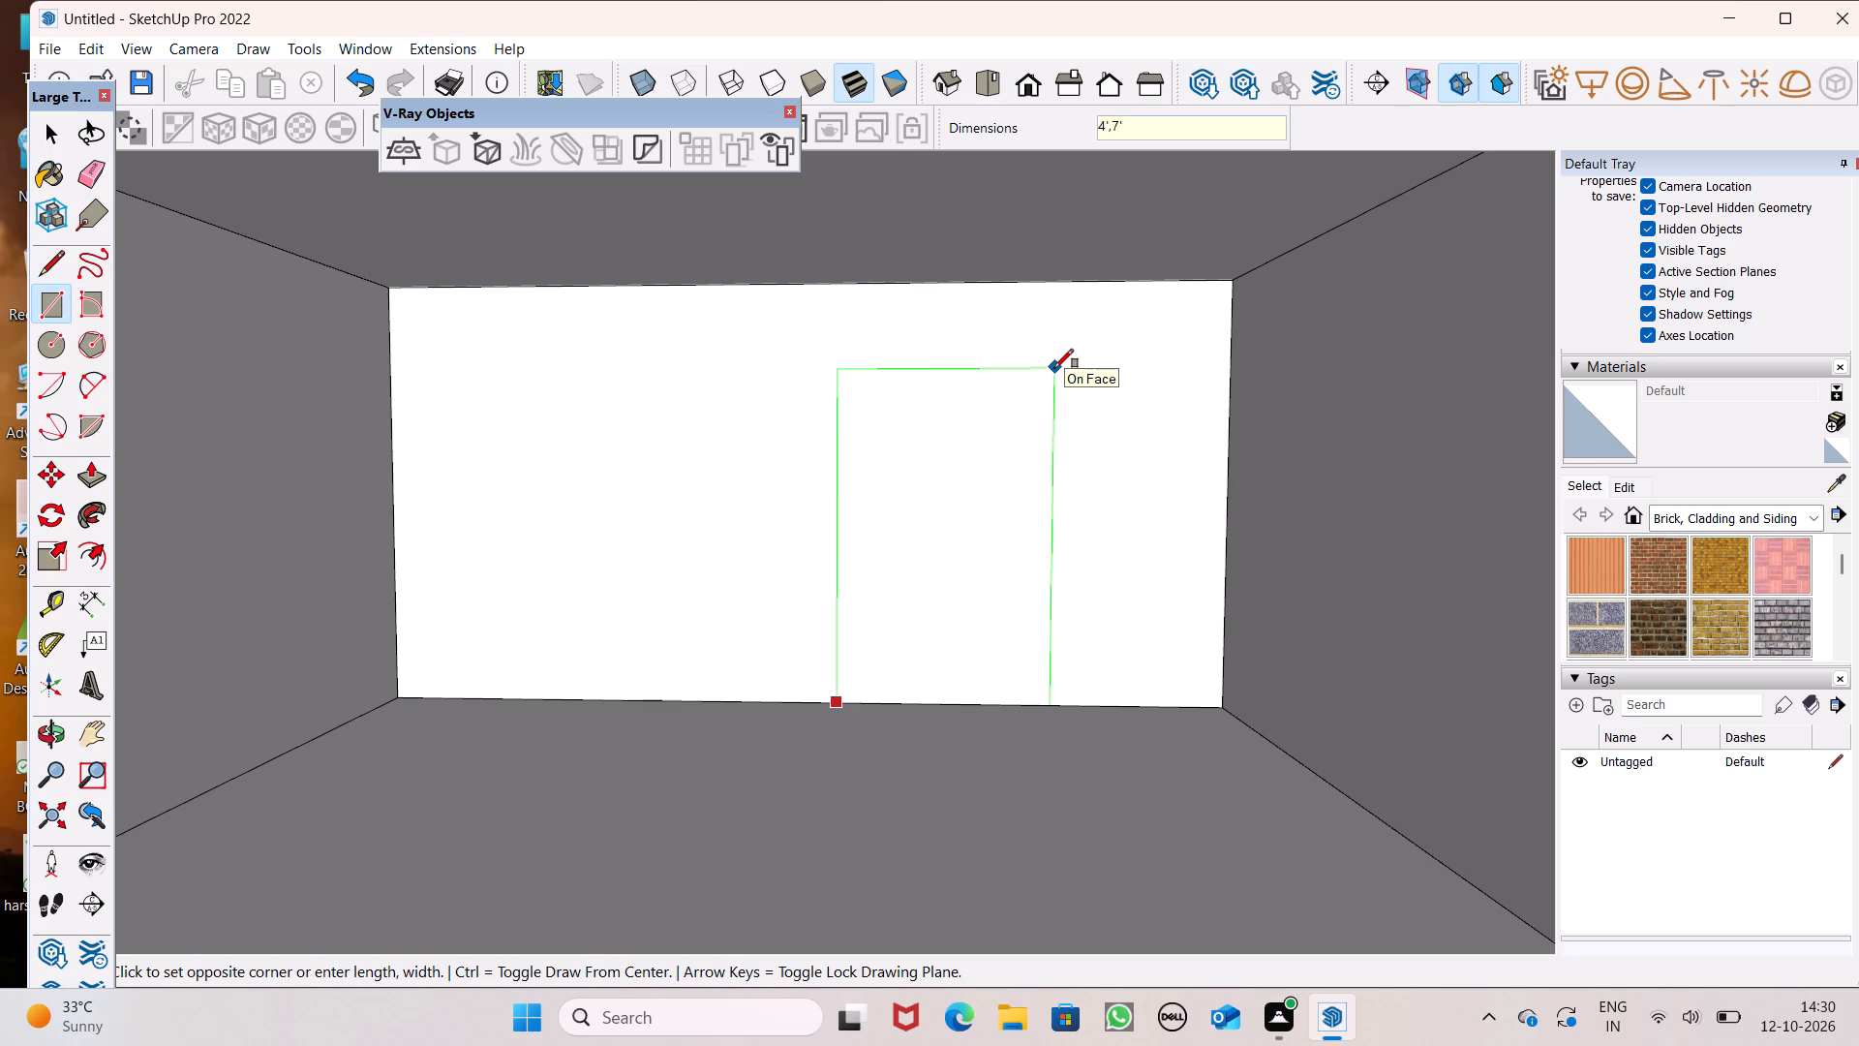
key(Return)
key(space)
Copy the door outline straight down 11' onto the recessed wall at the lowest balcony.
scroll(1052, 498, down, 5)
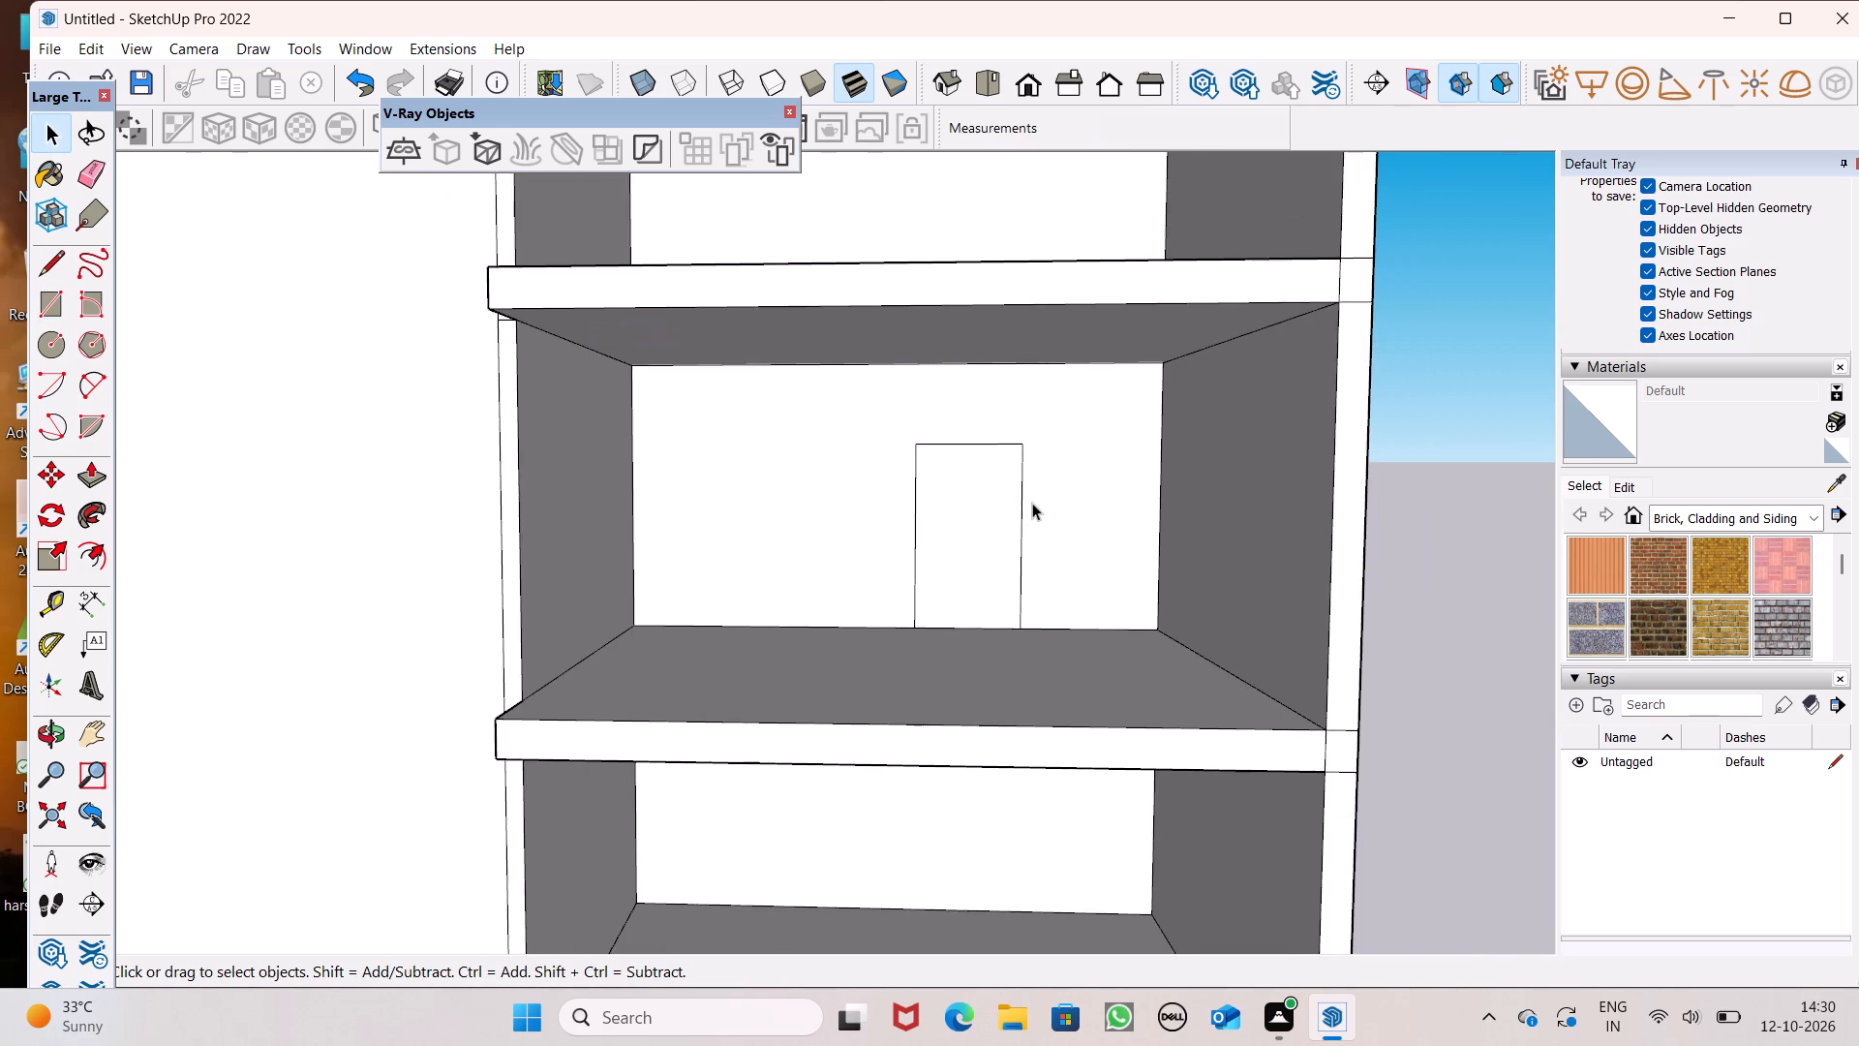
scroll(1033, 533, down, 7)
middle_drag(1004, 526, 1004, 547)
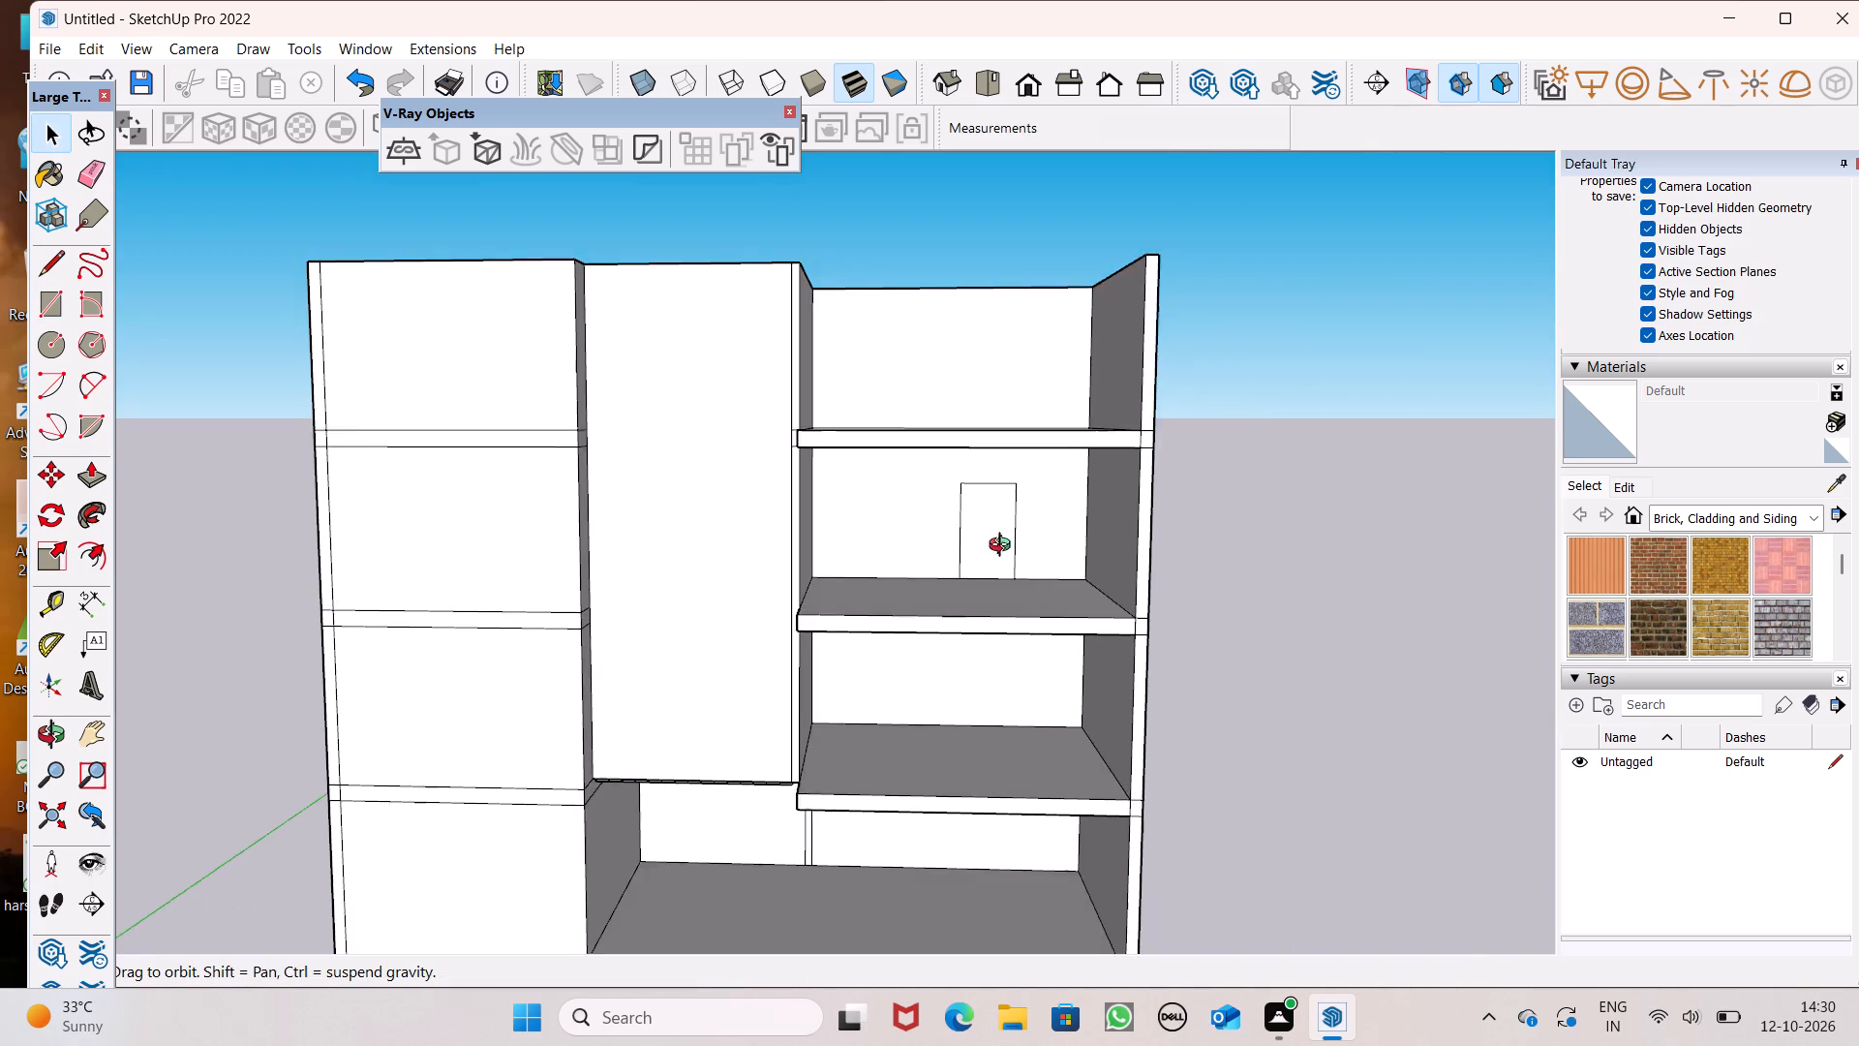
middle_drag(1004, 547, 992, 593)
double_click(995, 566)
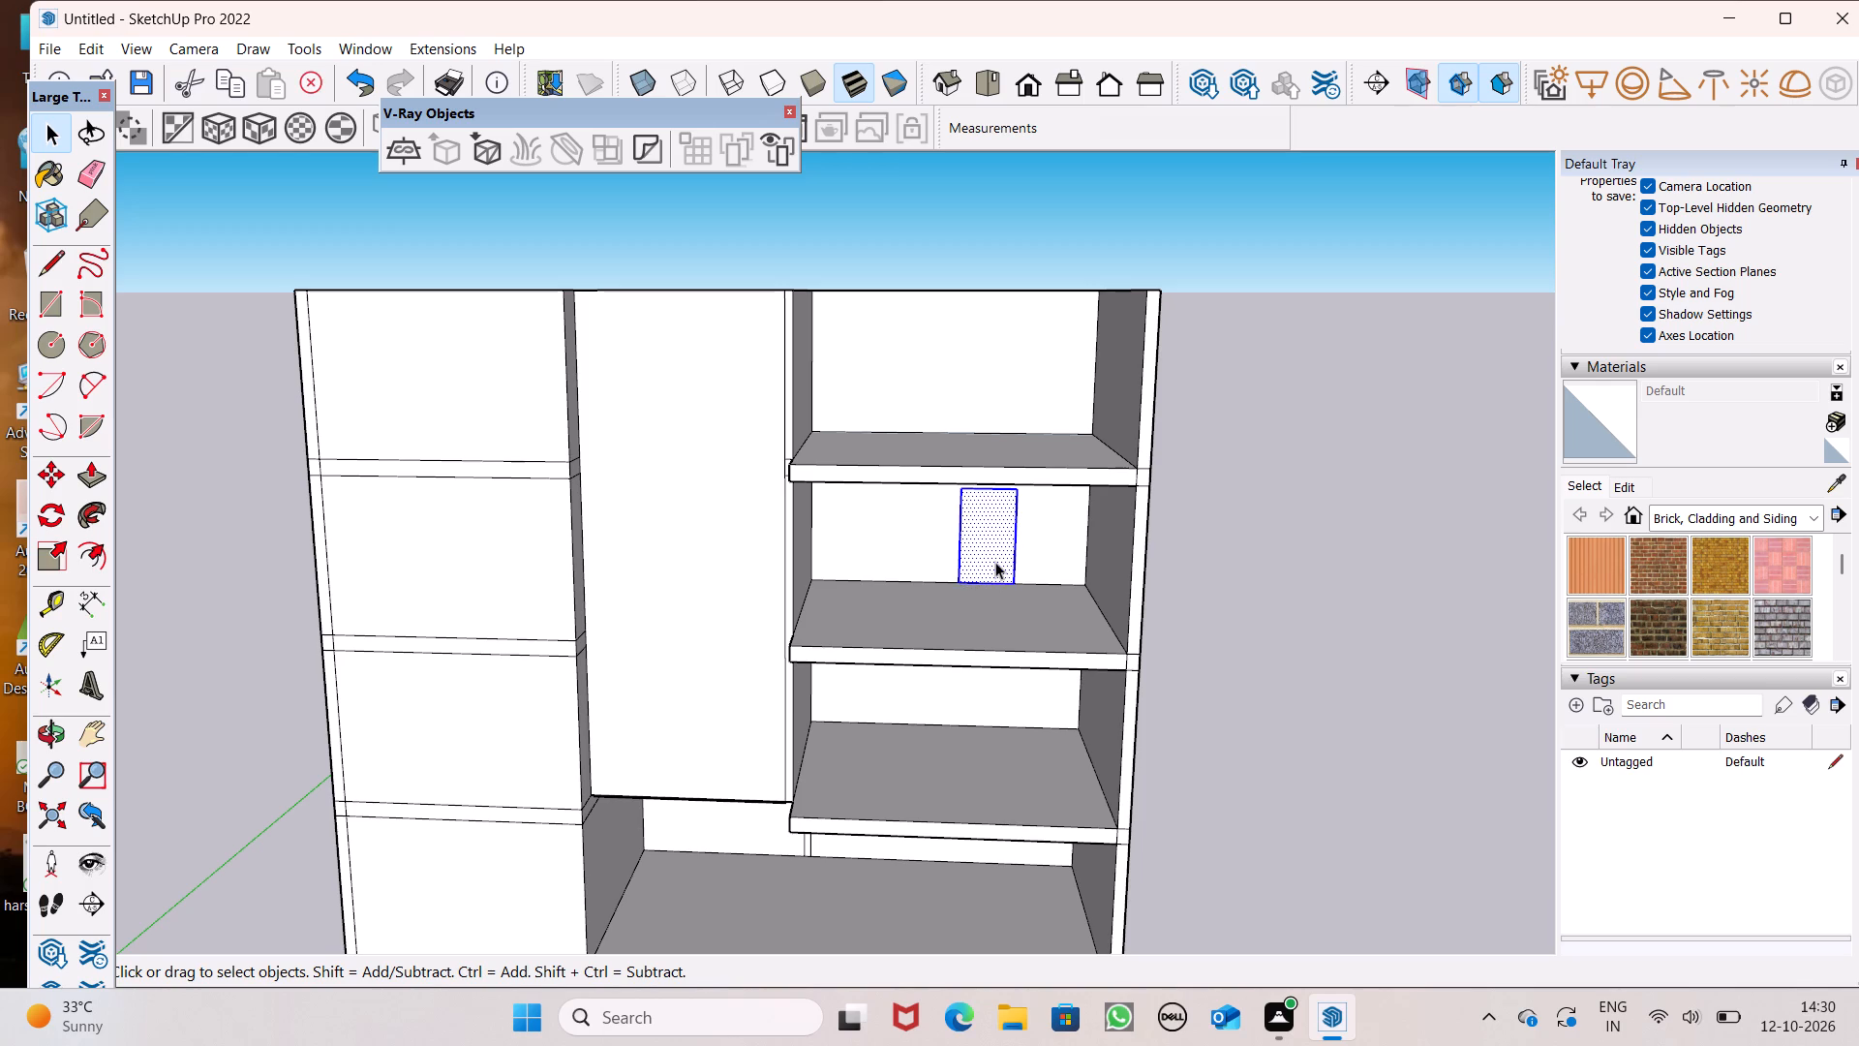
key(m)
key(Return)
scroll(990, 552, down, 3)
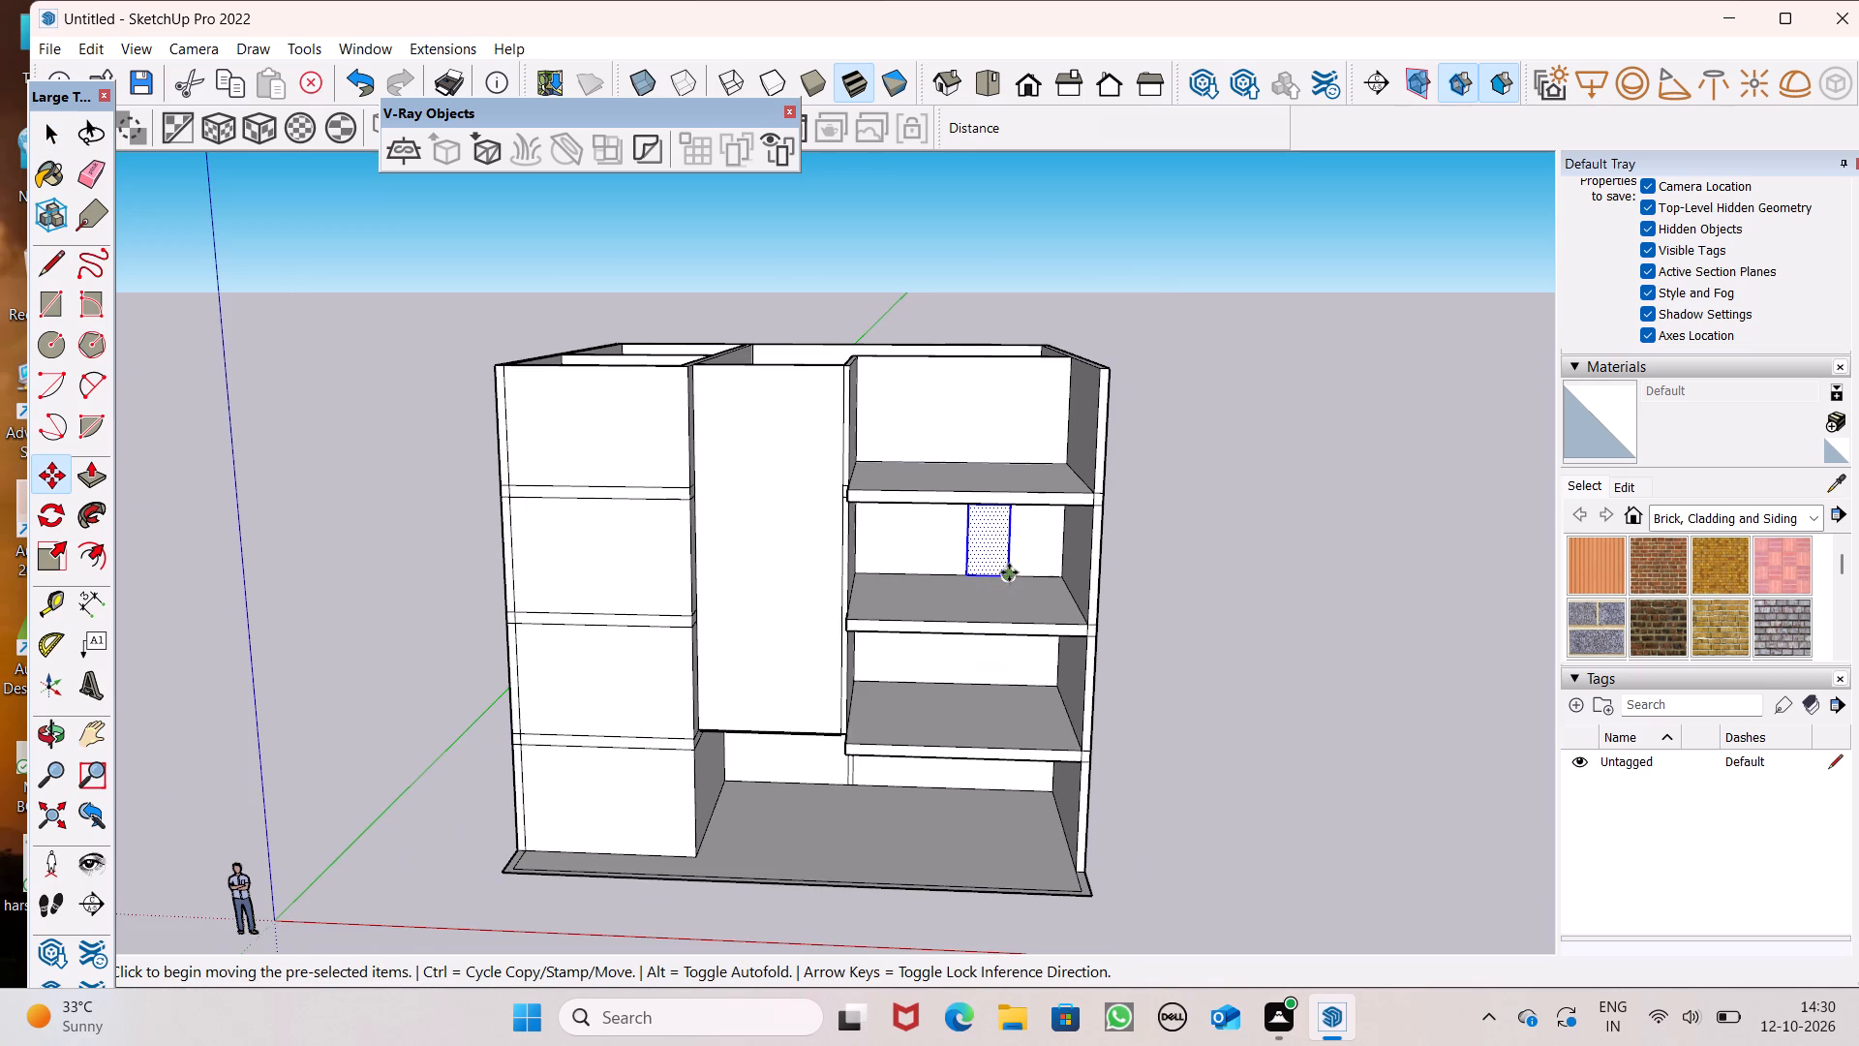
drag(1010, 570, 986, 704)
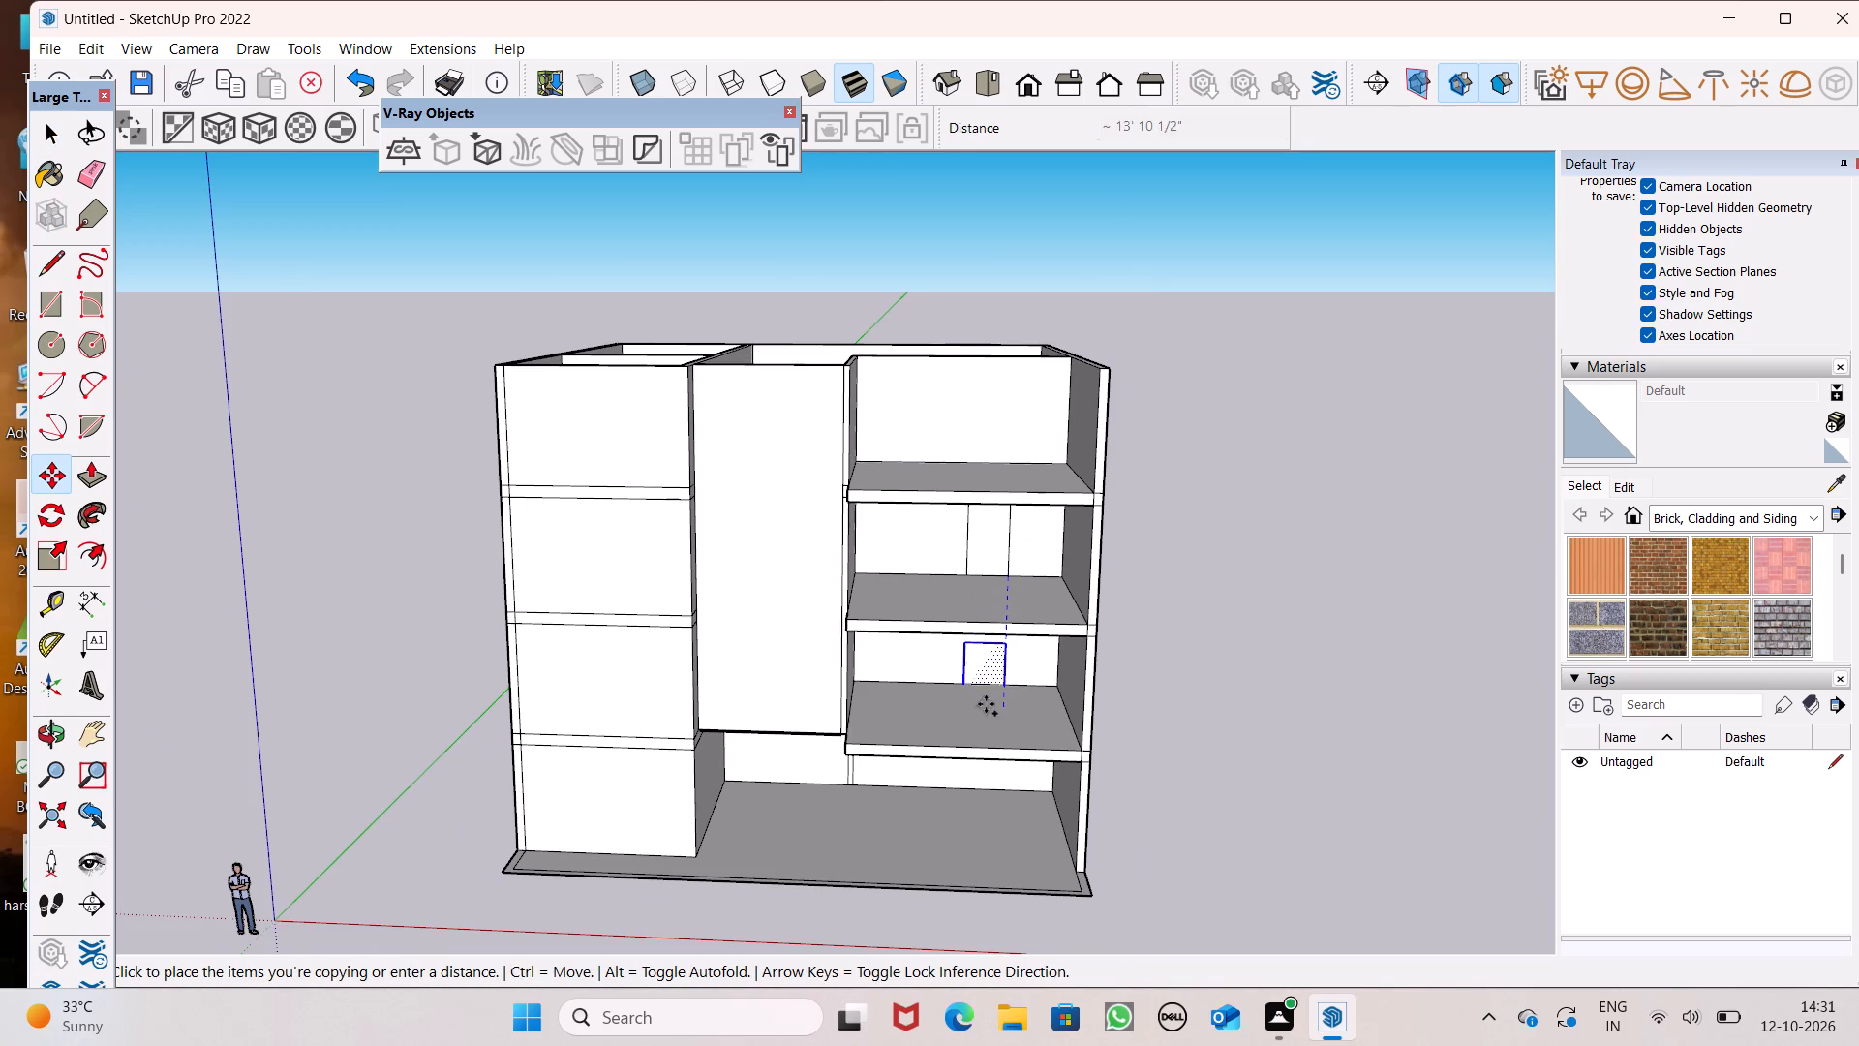
drag(986, 704, 996, 685)
Copy the door outline up to the recessed wall at the top balcony, standing on its slab.
drag(1008, 683, 1006, 566)
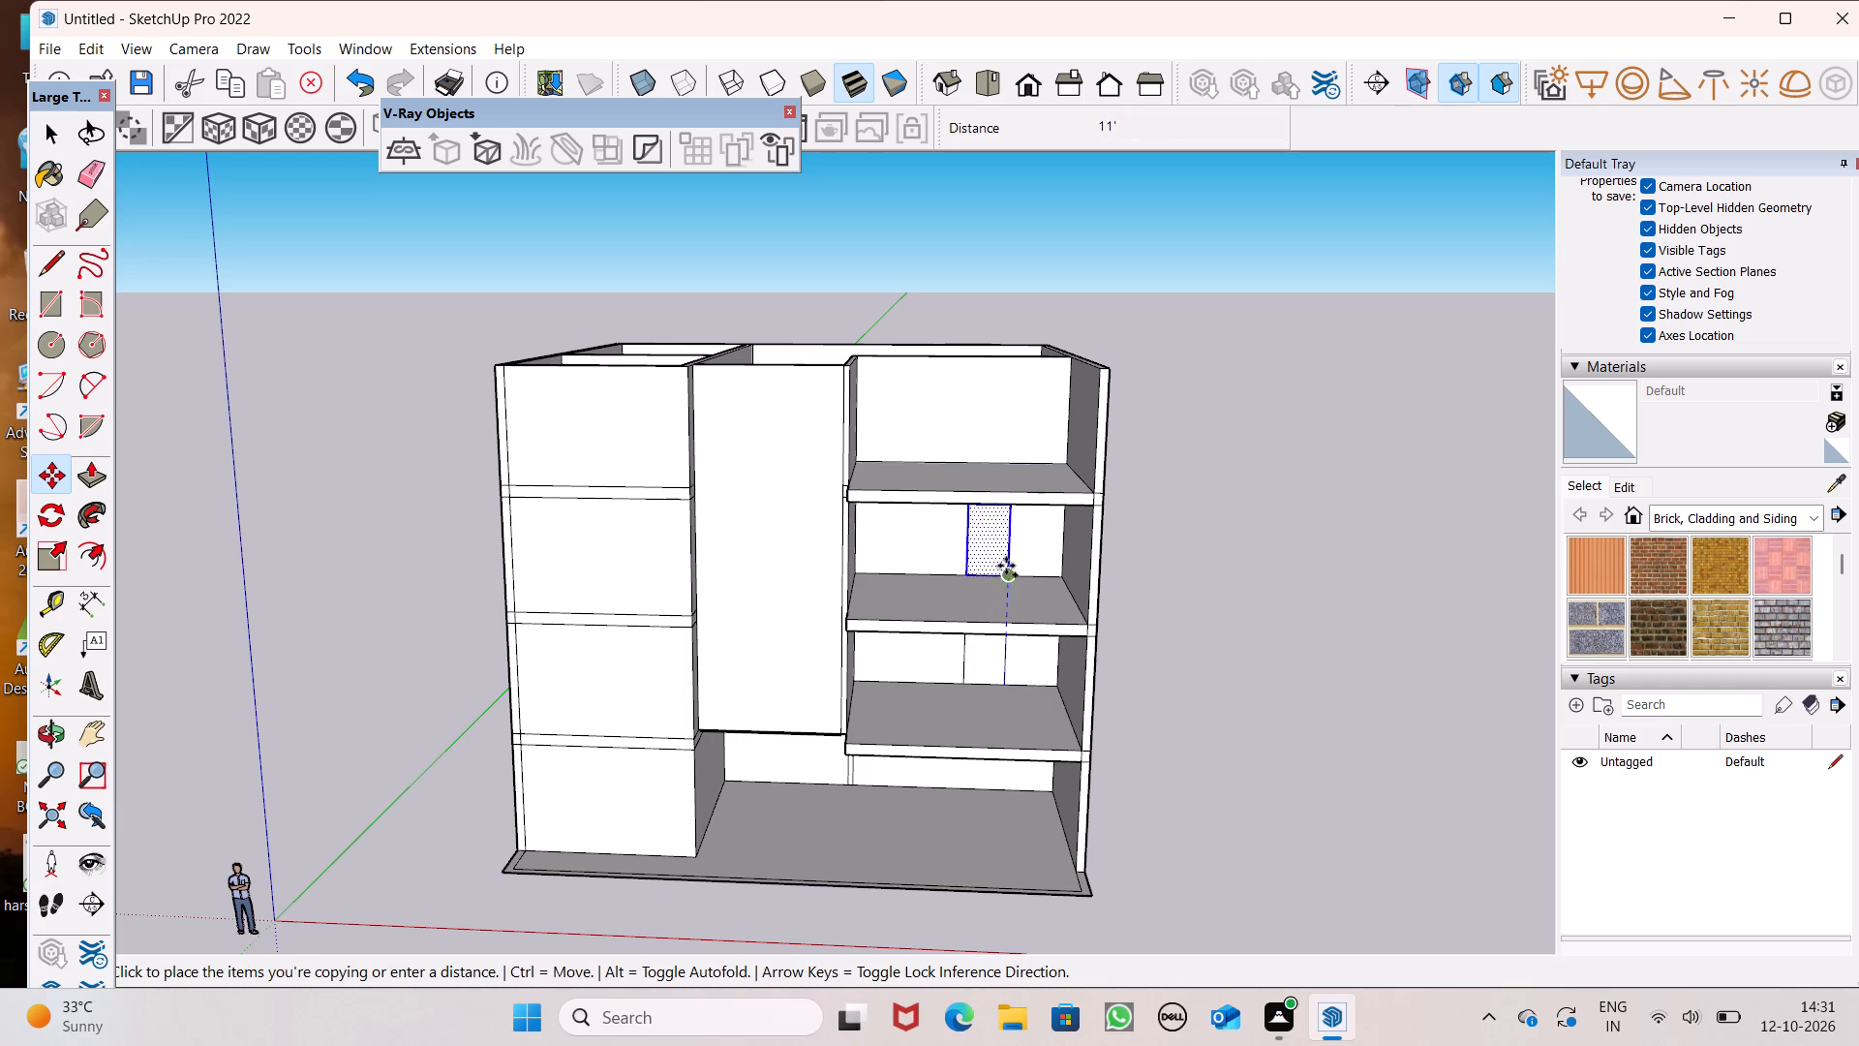
drag(1006, 566, 1016, 457)
key(space)
click(1176, 514)
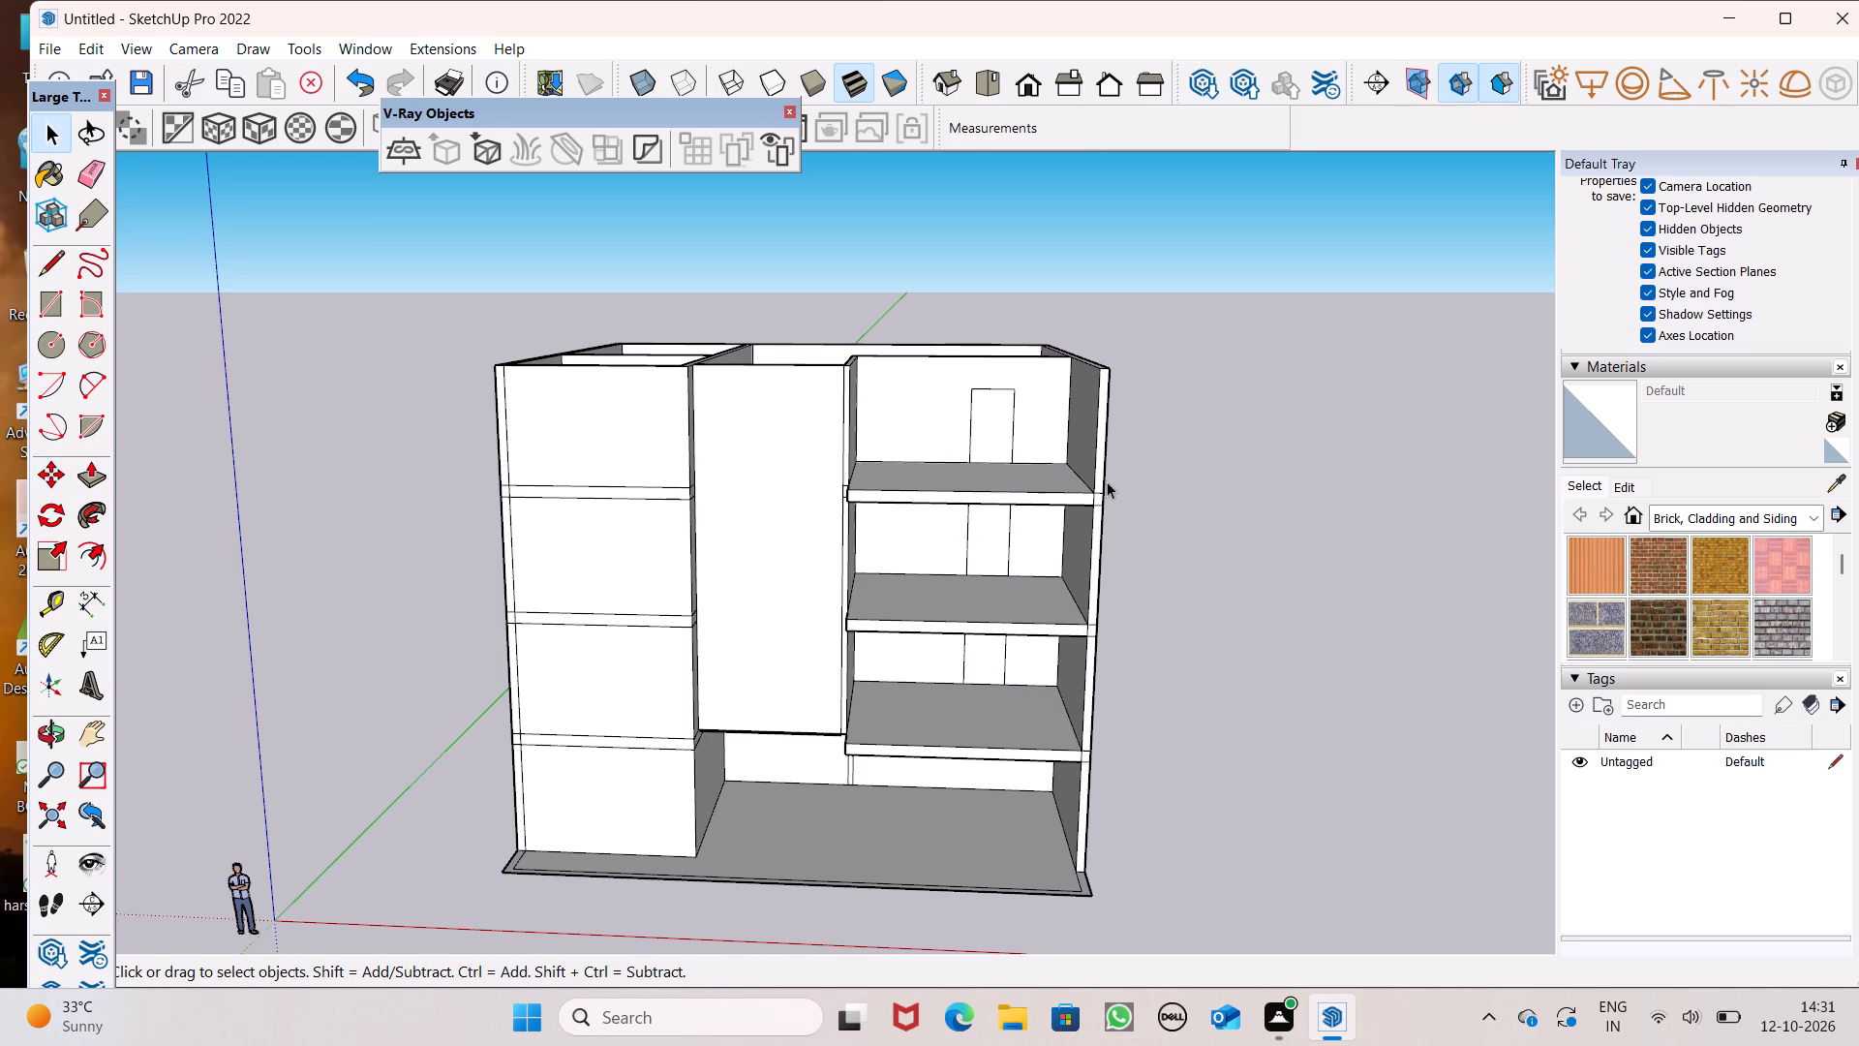
Examine the front elevation from several angles, checking the three balcony doors, projecting bay and ground-floor recess.
scroll(1107, 481, up, 2)
middle_drag(1066, 626, 1058, 569)
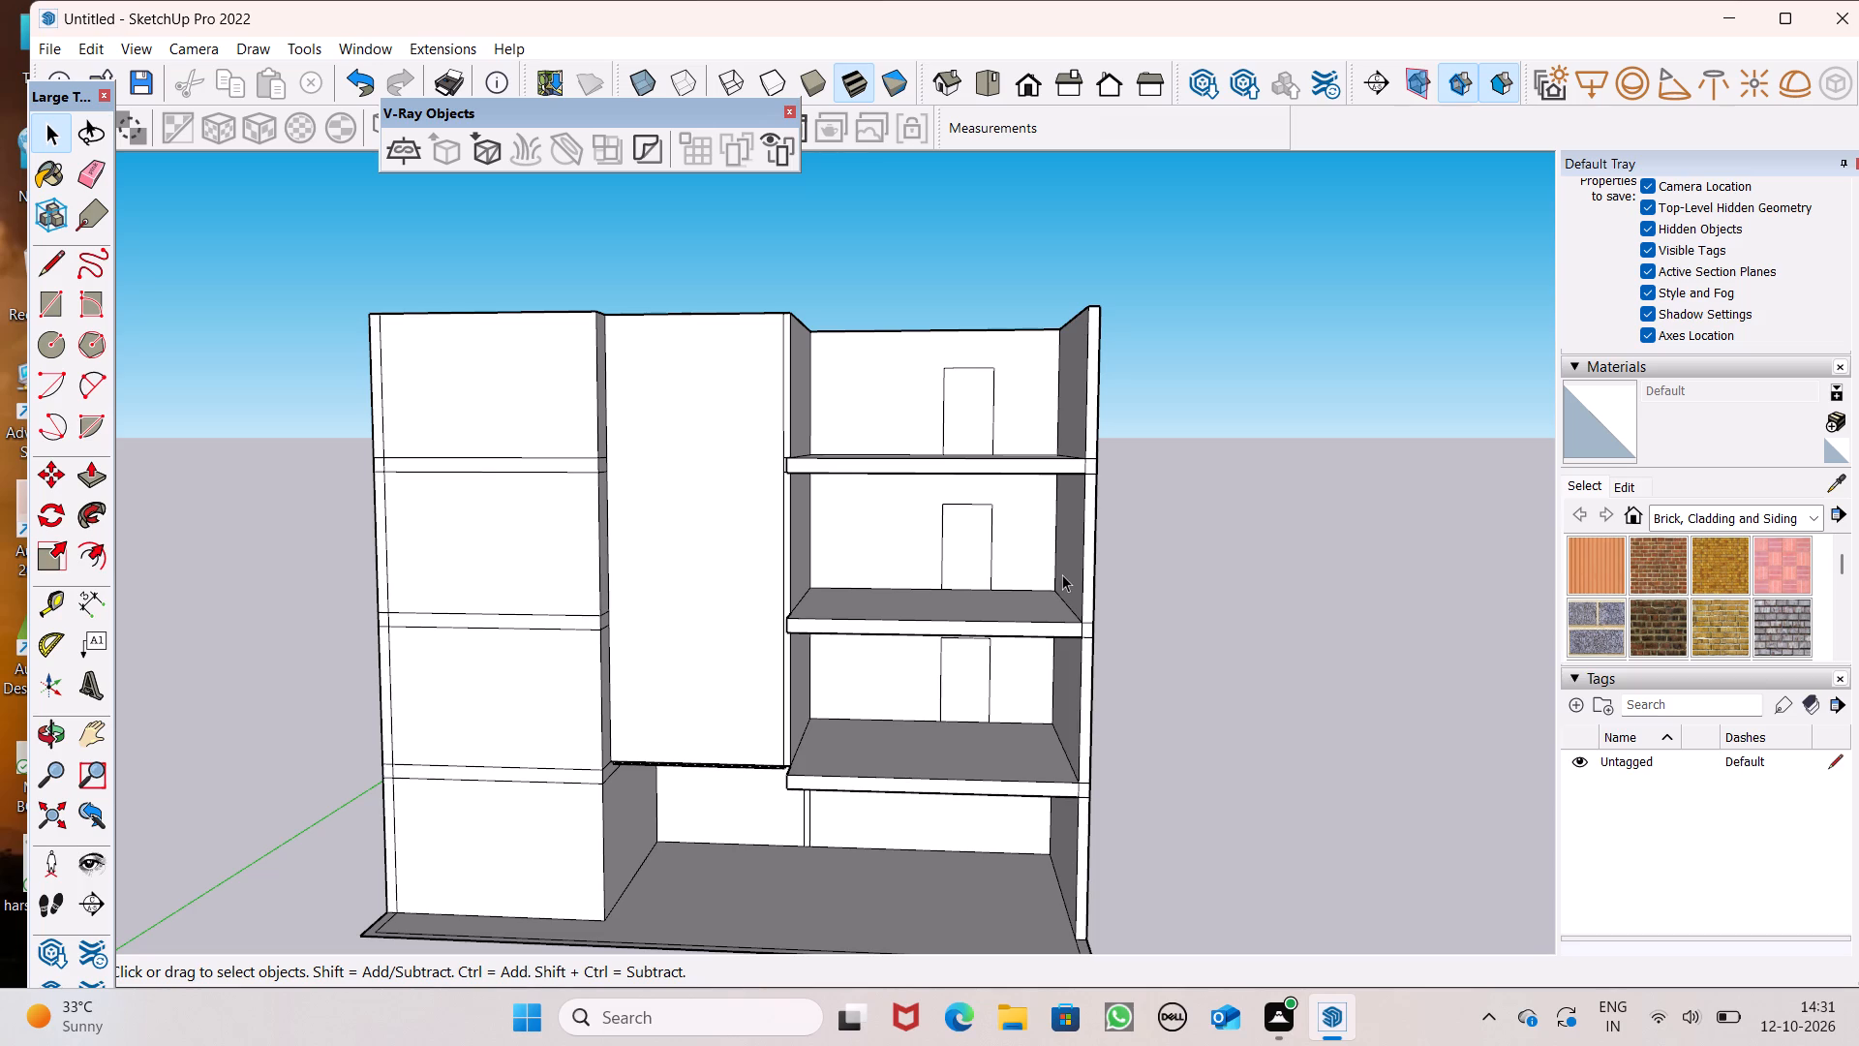
scroll(854, 494, down, 2)
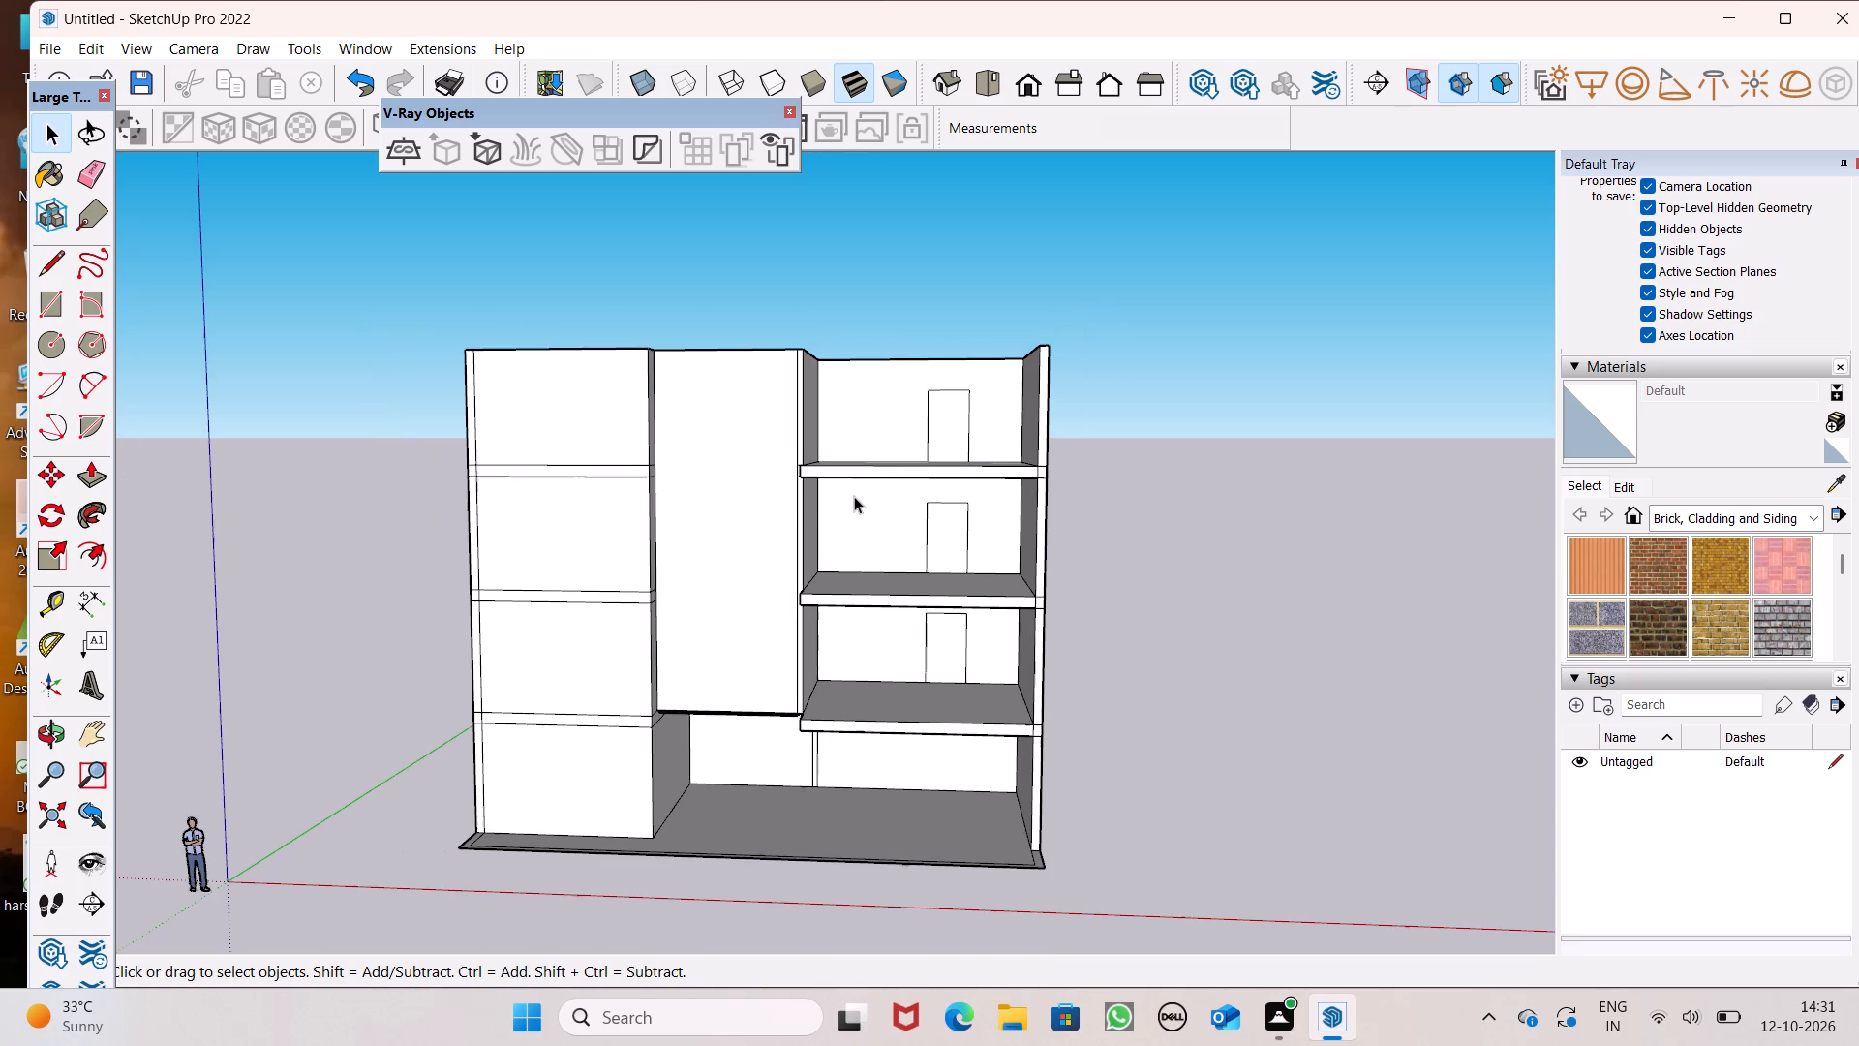
middle_drag(827, 1005, 827, 928)
scroll(767, 798, up, 5)
scroll(902, 590, down, 3)
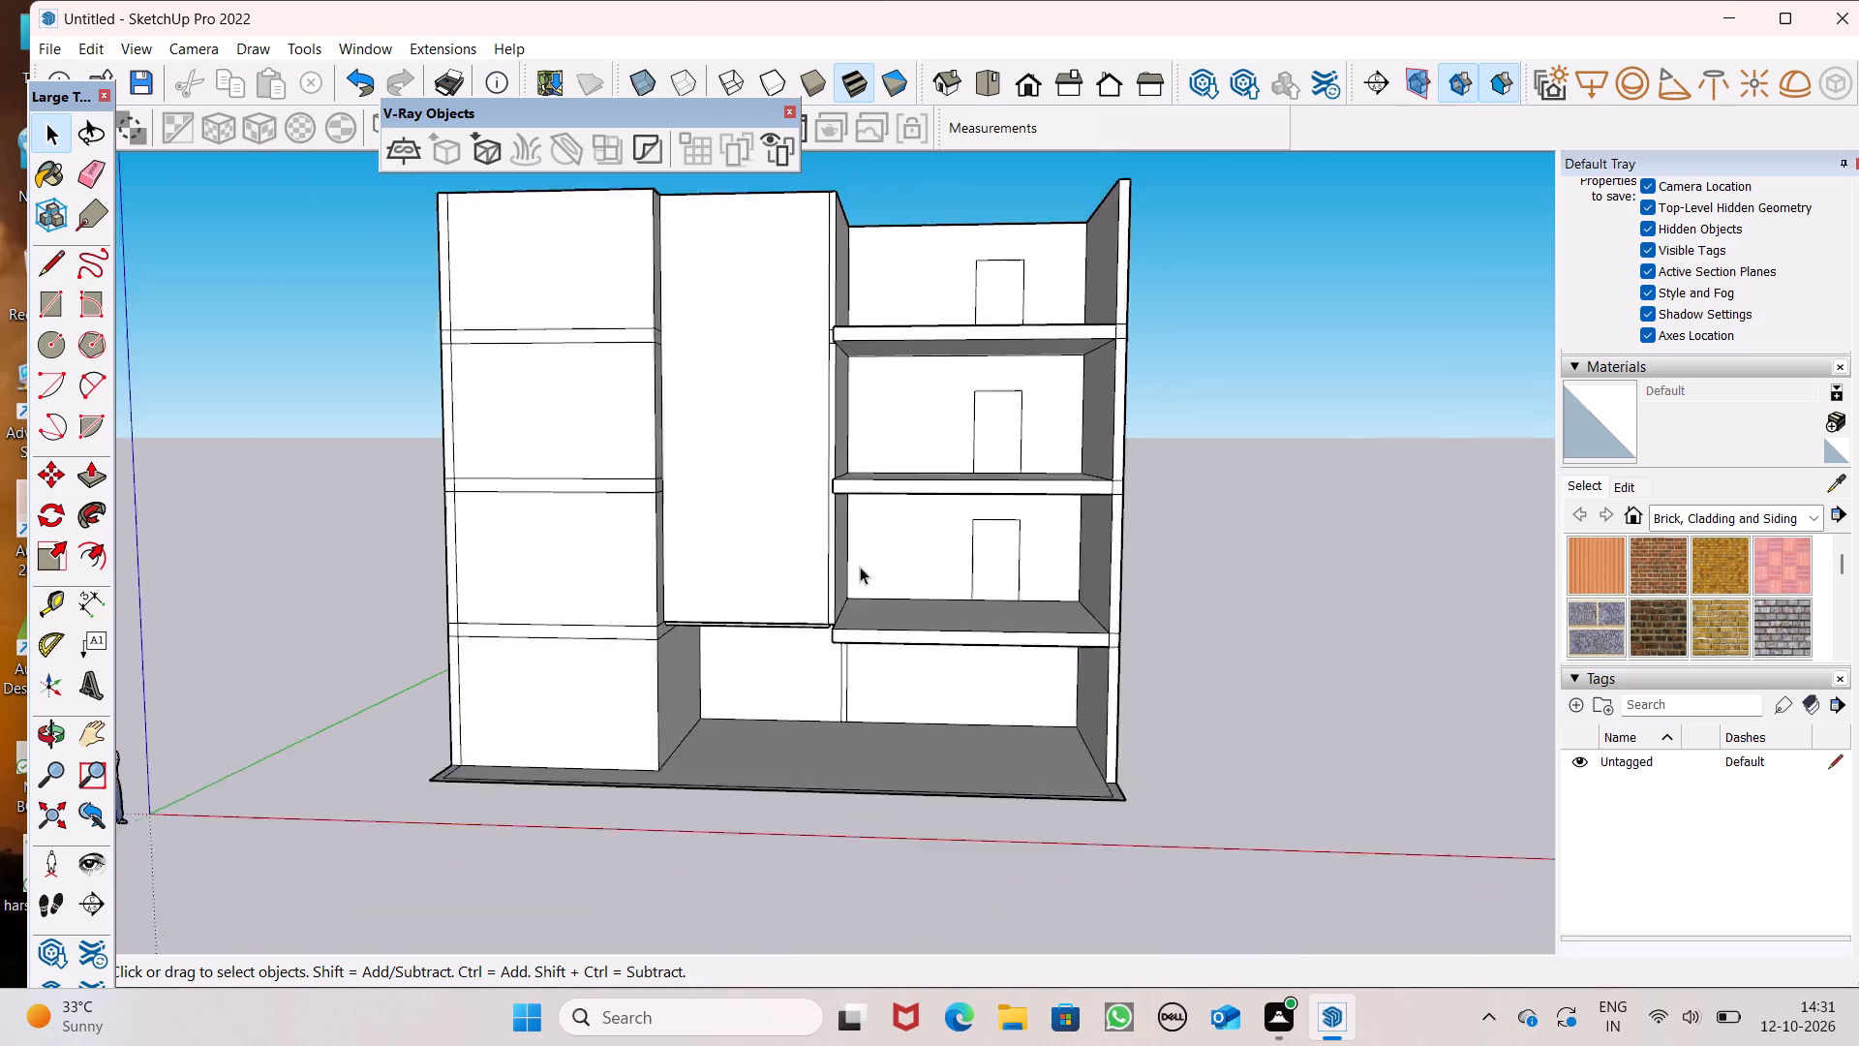
scroll(860, 567, down, 2)
middle_drag(868, 662, 881, 604)
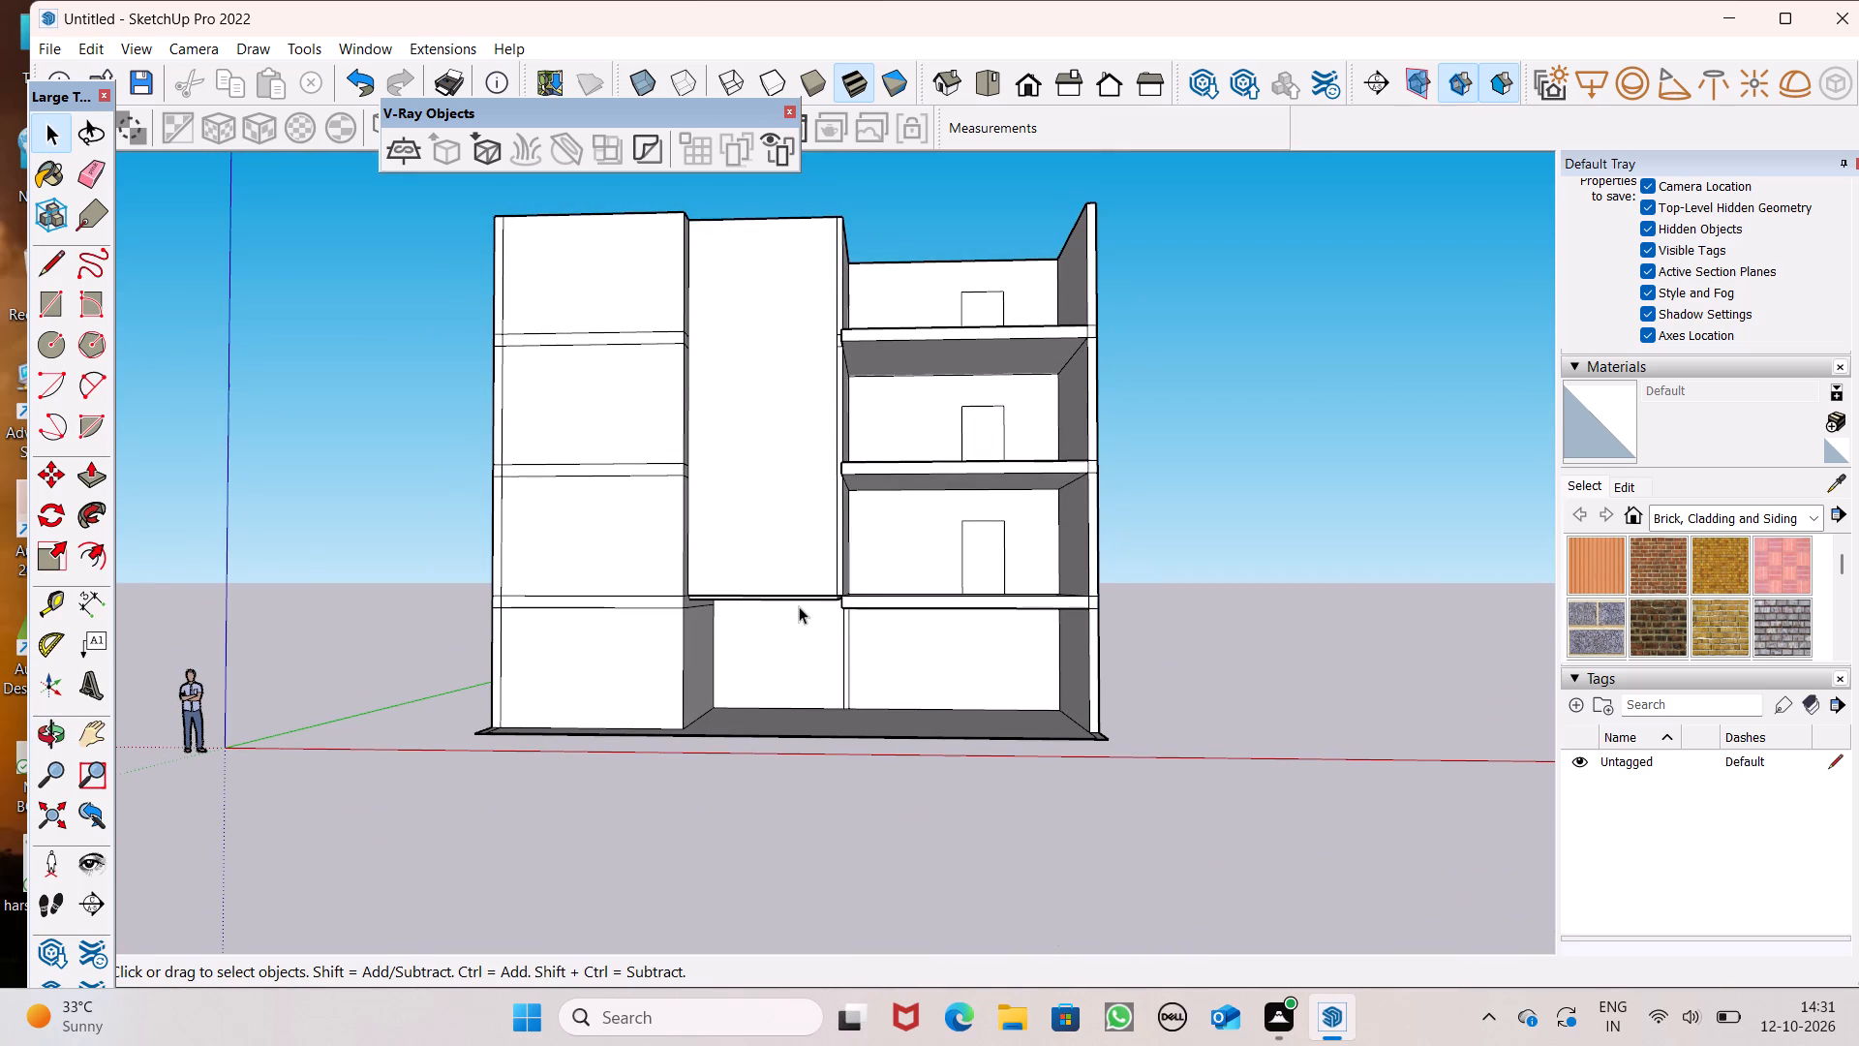
scroll(868, 736, up, 1)
middle_drag(868, 737, 762, 811)
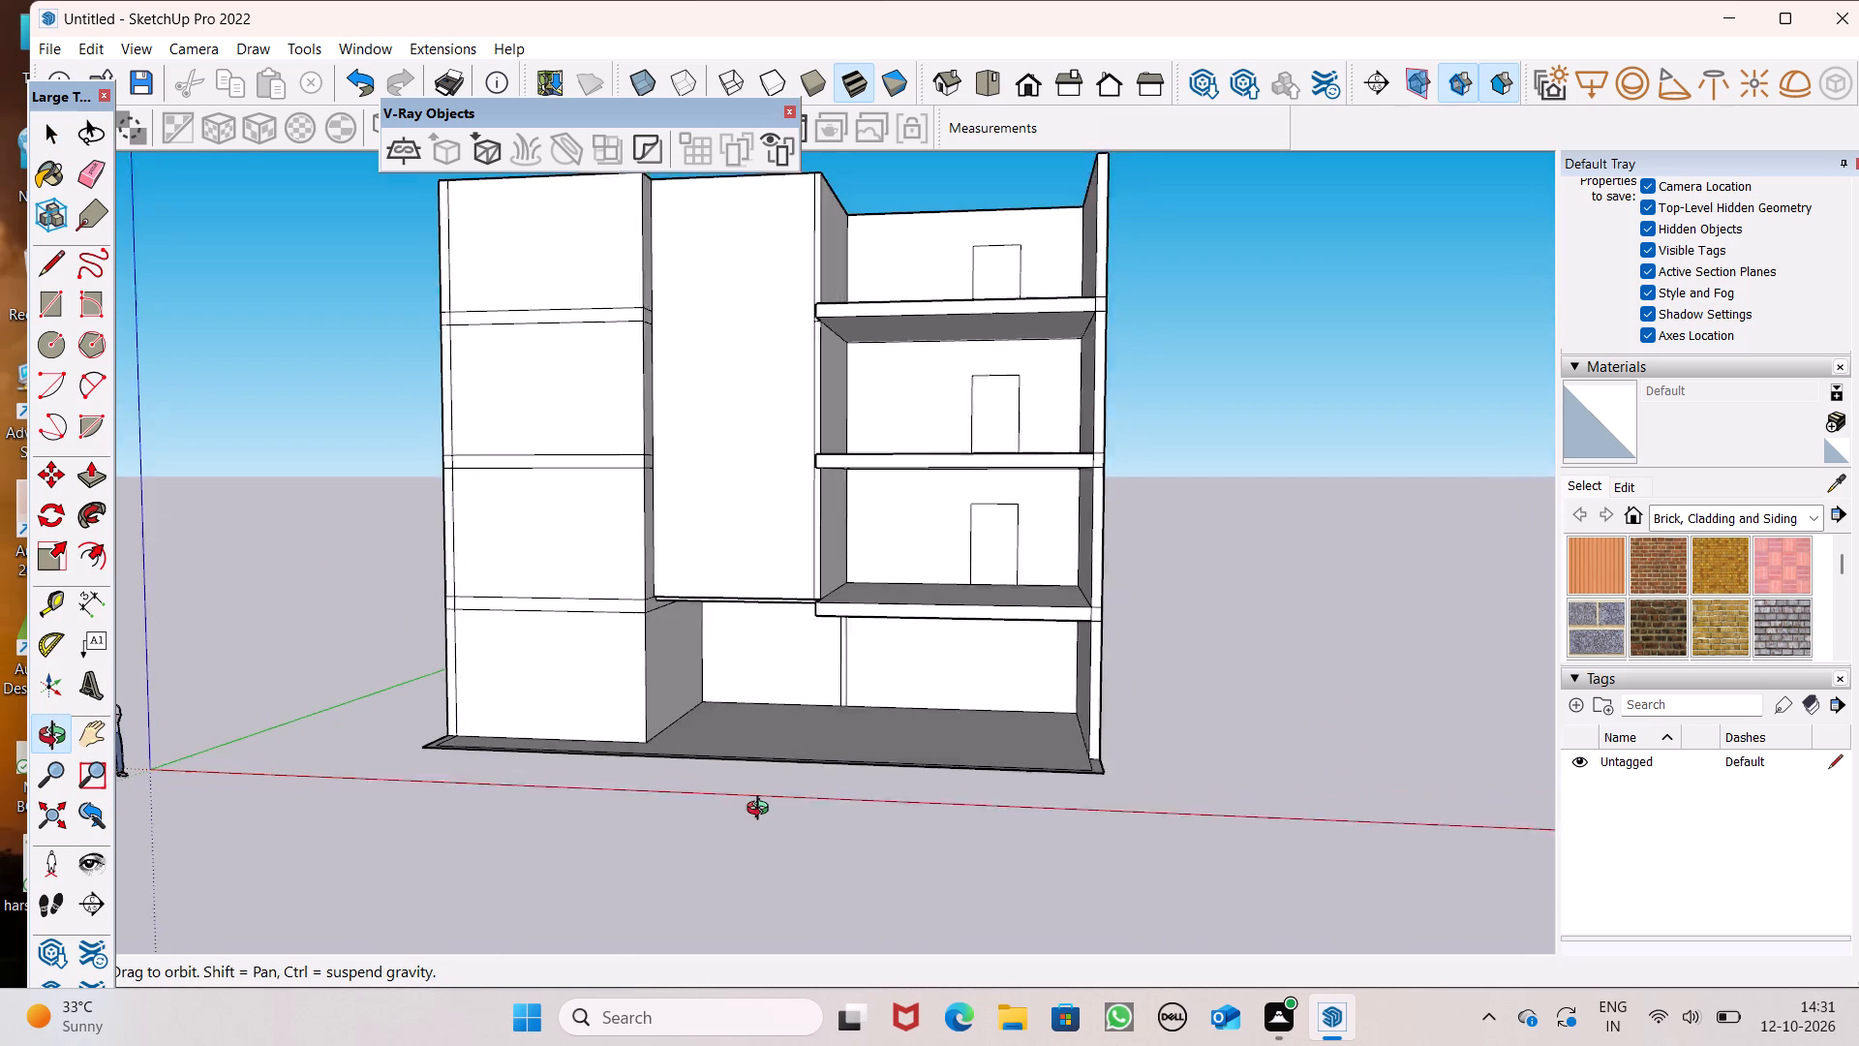
middle_drag(762, 811, 851, 846)
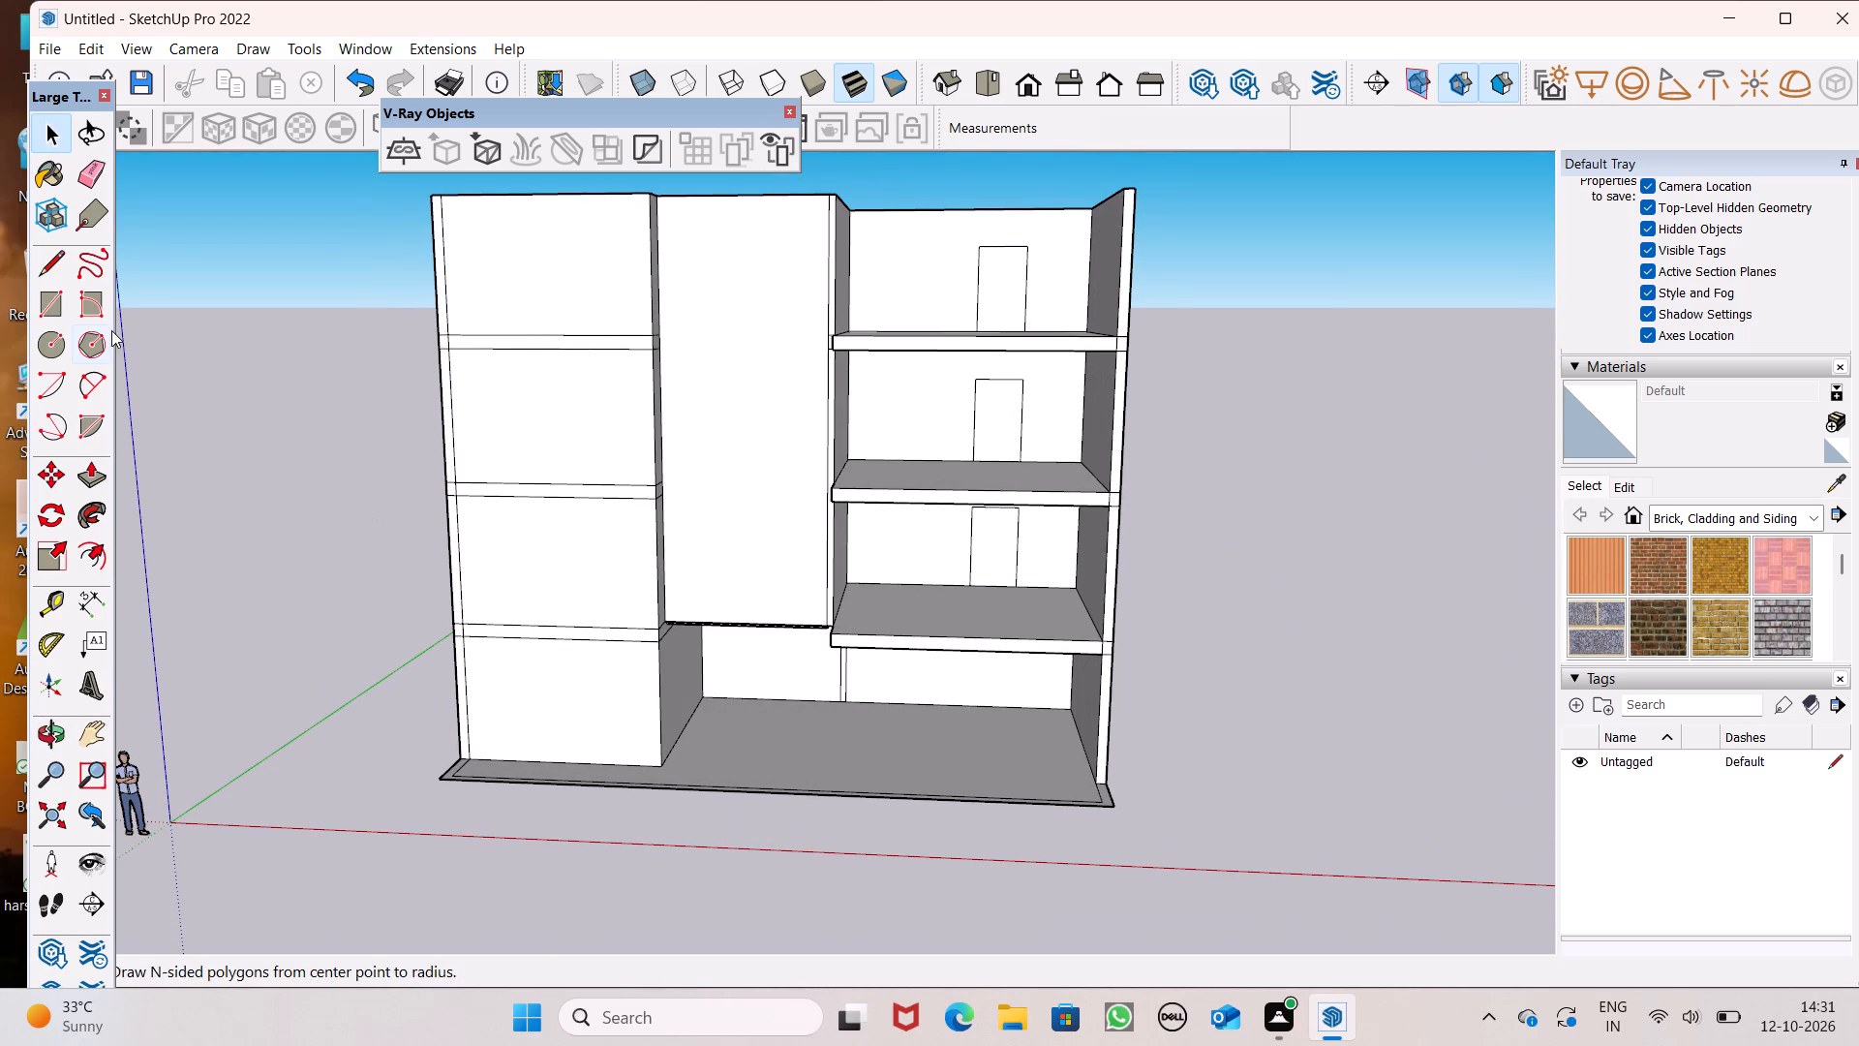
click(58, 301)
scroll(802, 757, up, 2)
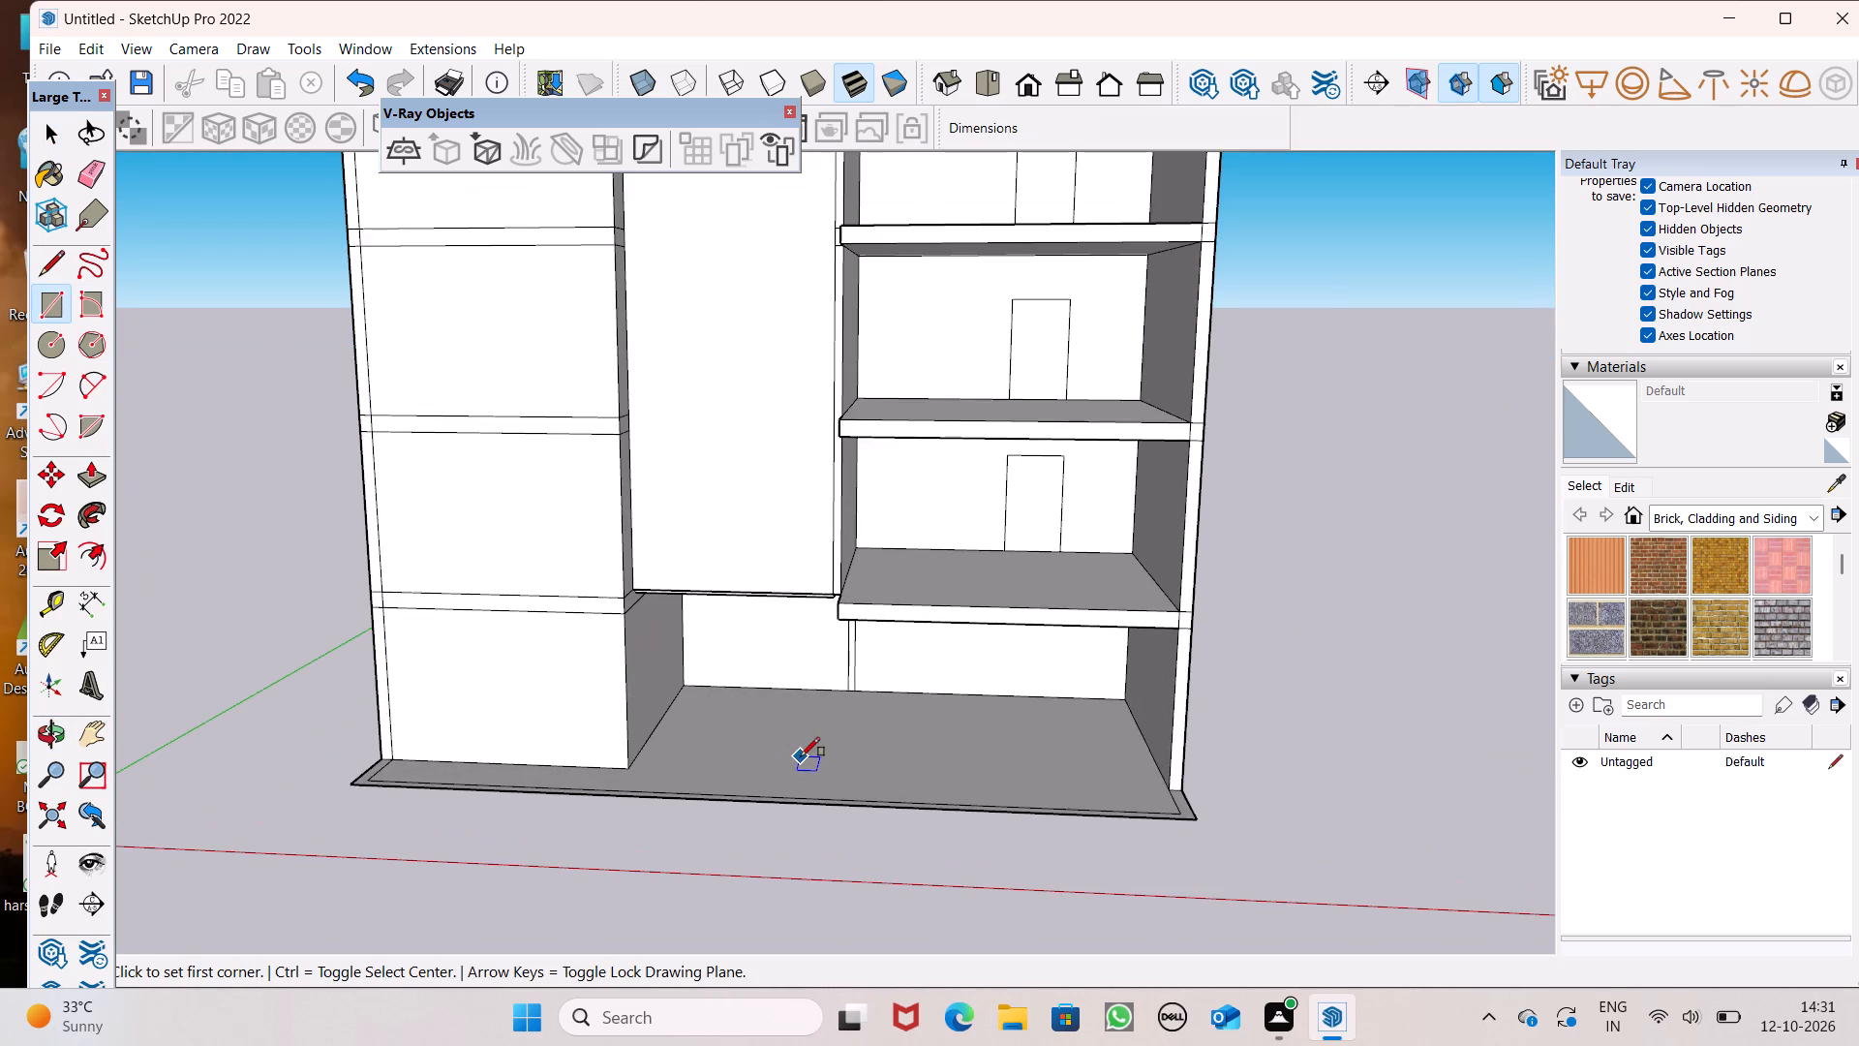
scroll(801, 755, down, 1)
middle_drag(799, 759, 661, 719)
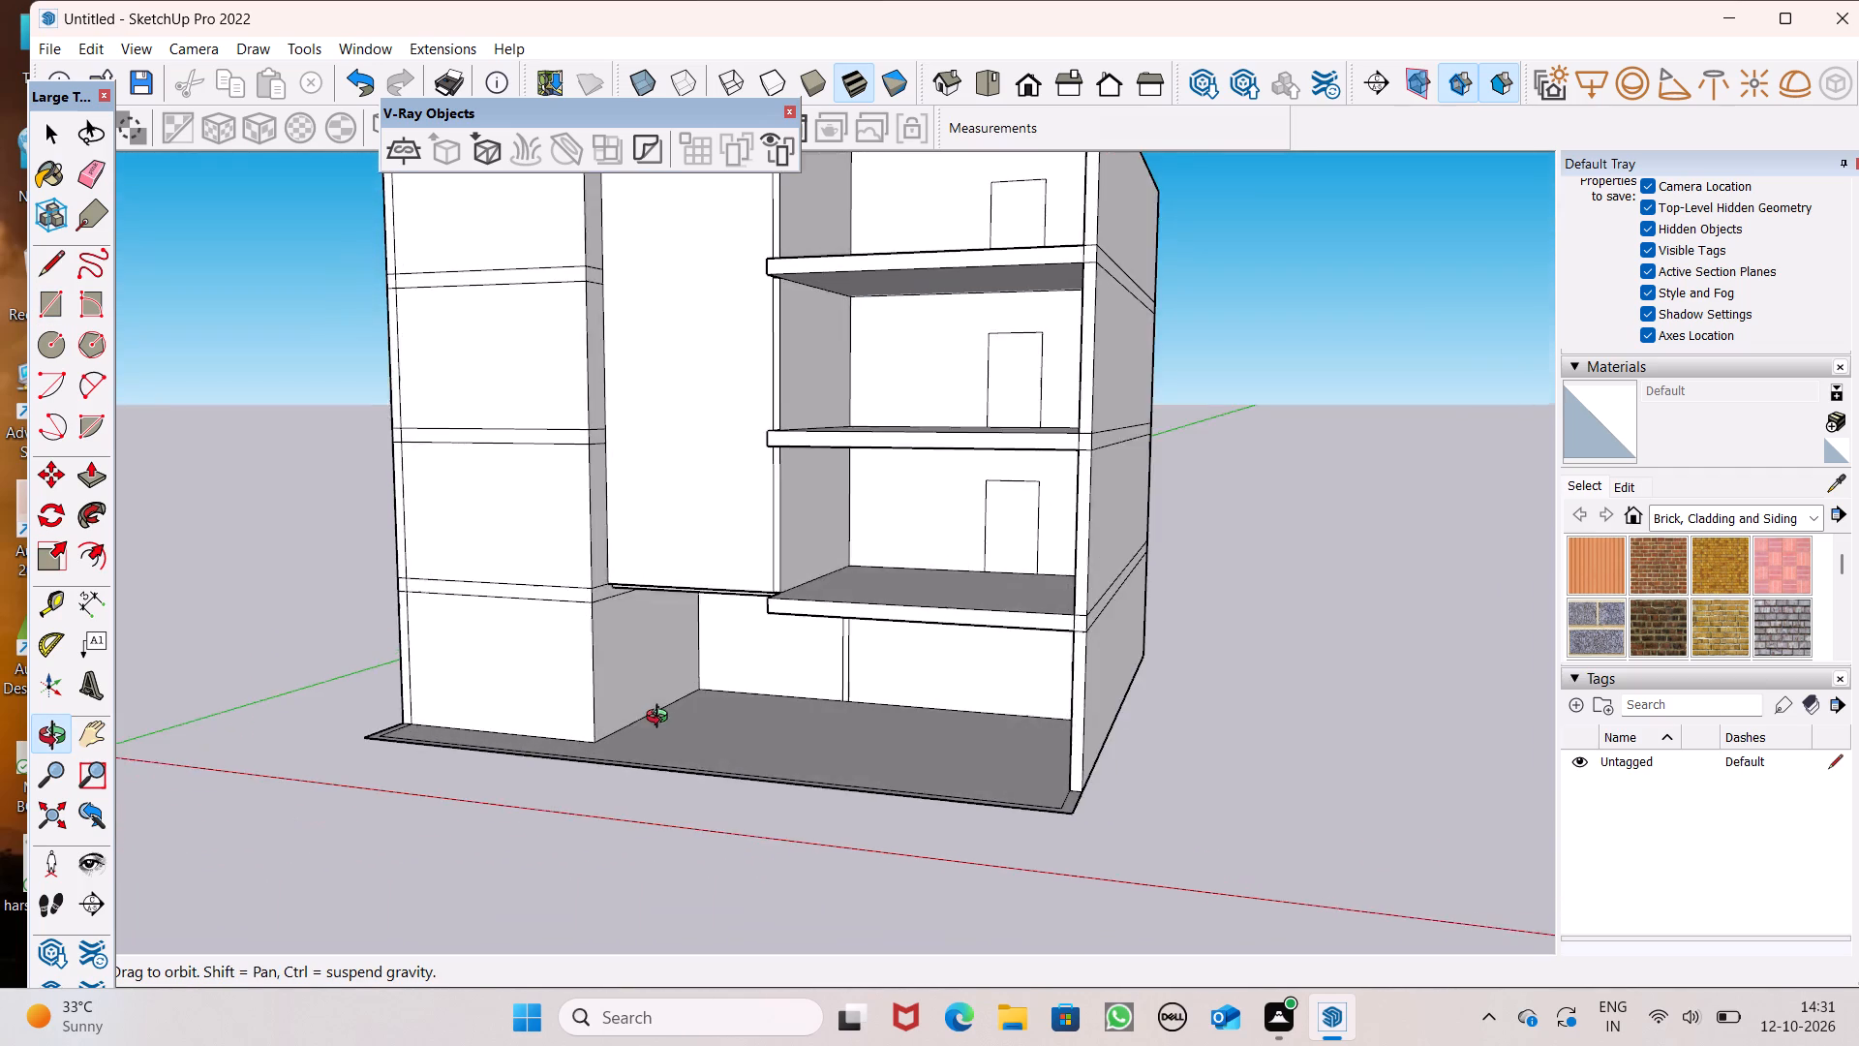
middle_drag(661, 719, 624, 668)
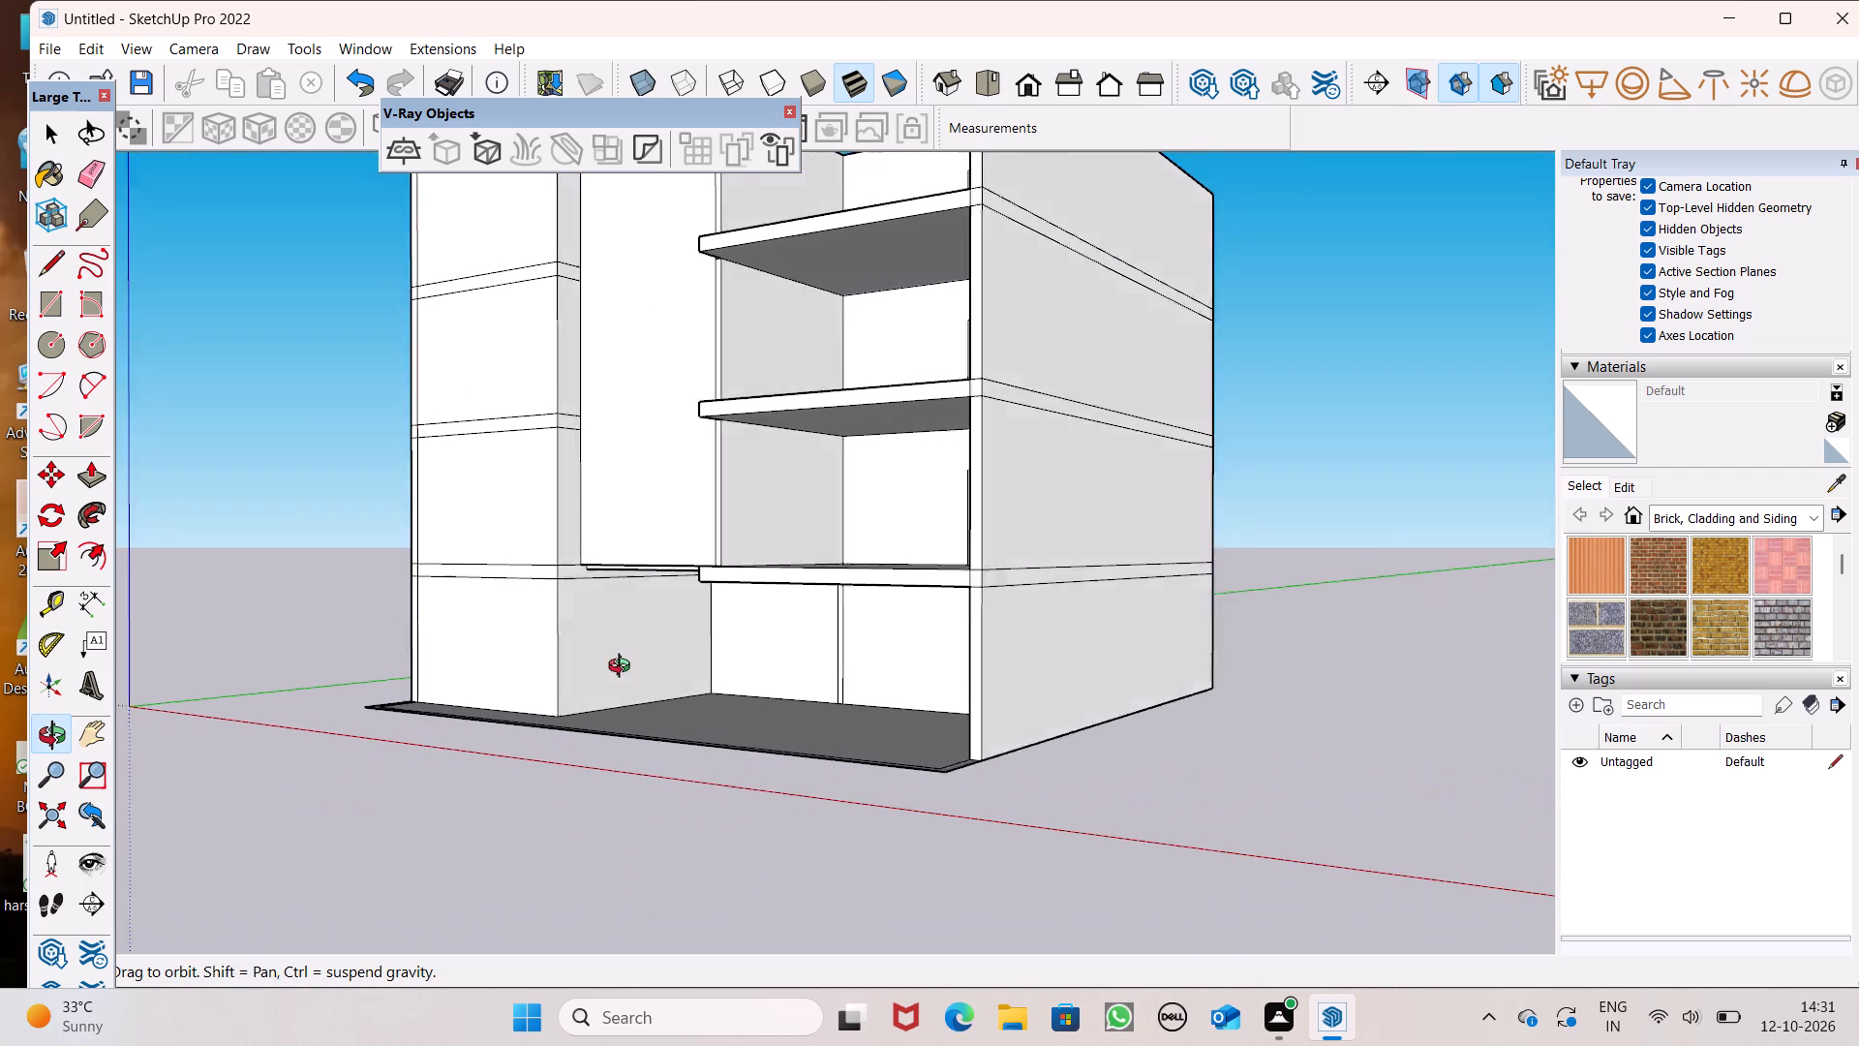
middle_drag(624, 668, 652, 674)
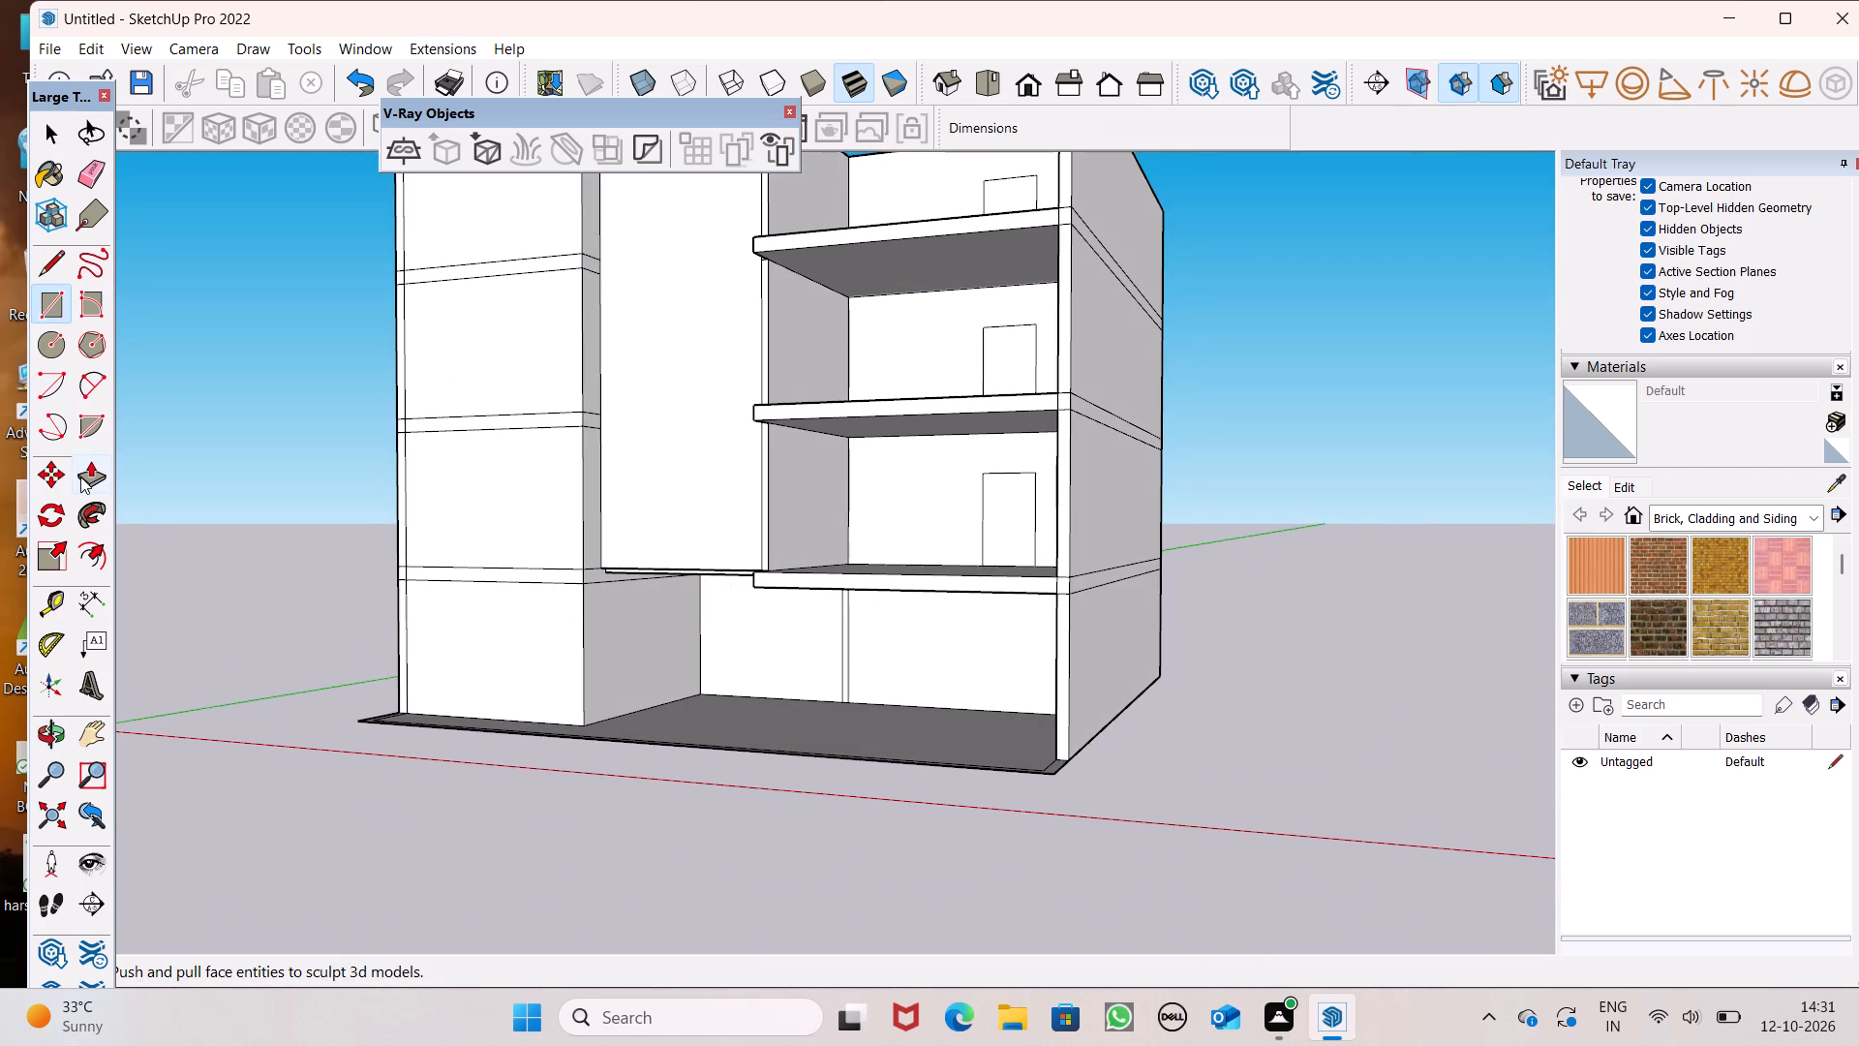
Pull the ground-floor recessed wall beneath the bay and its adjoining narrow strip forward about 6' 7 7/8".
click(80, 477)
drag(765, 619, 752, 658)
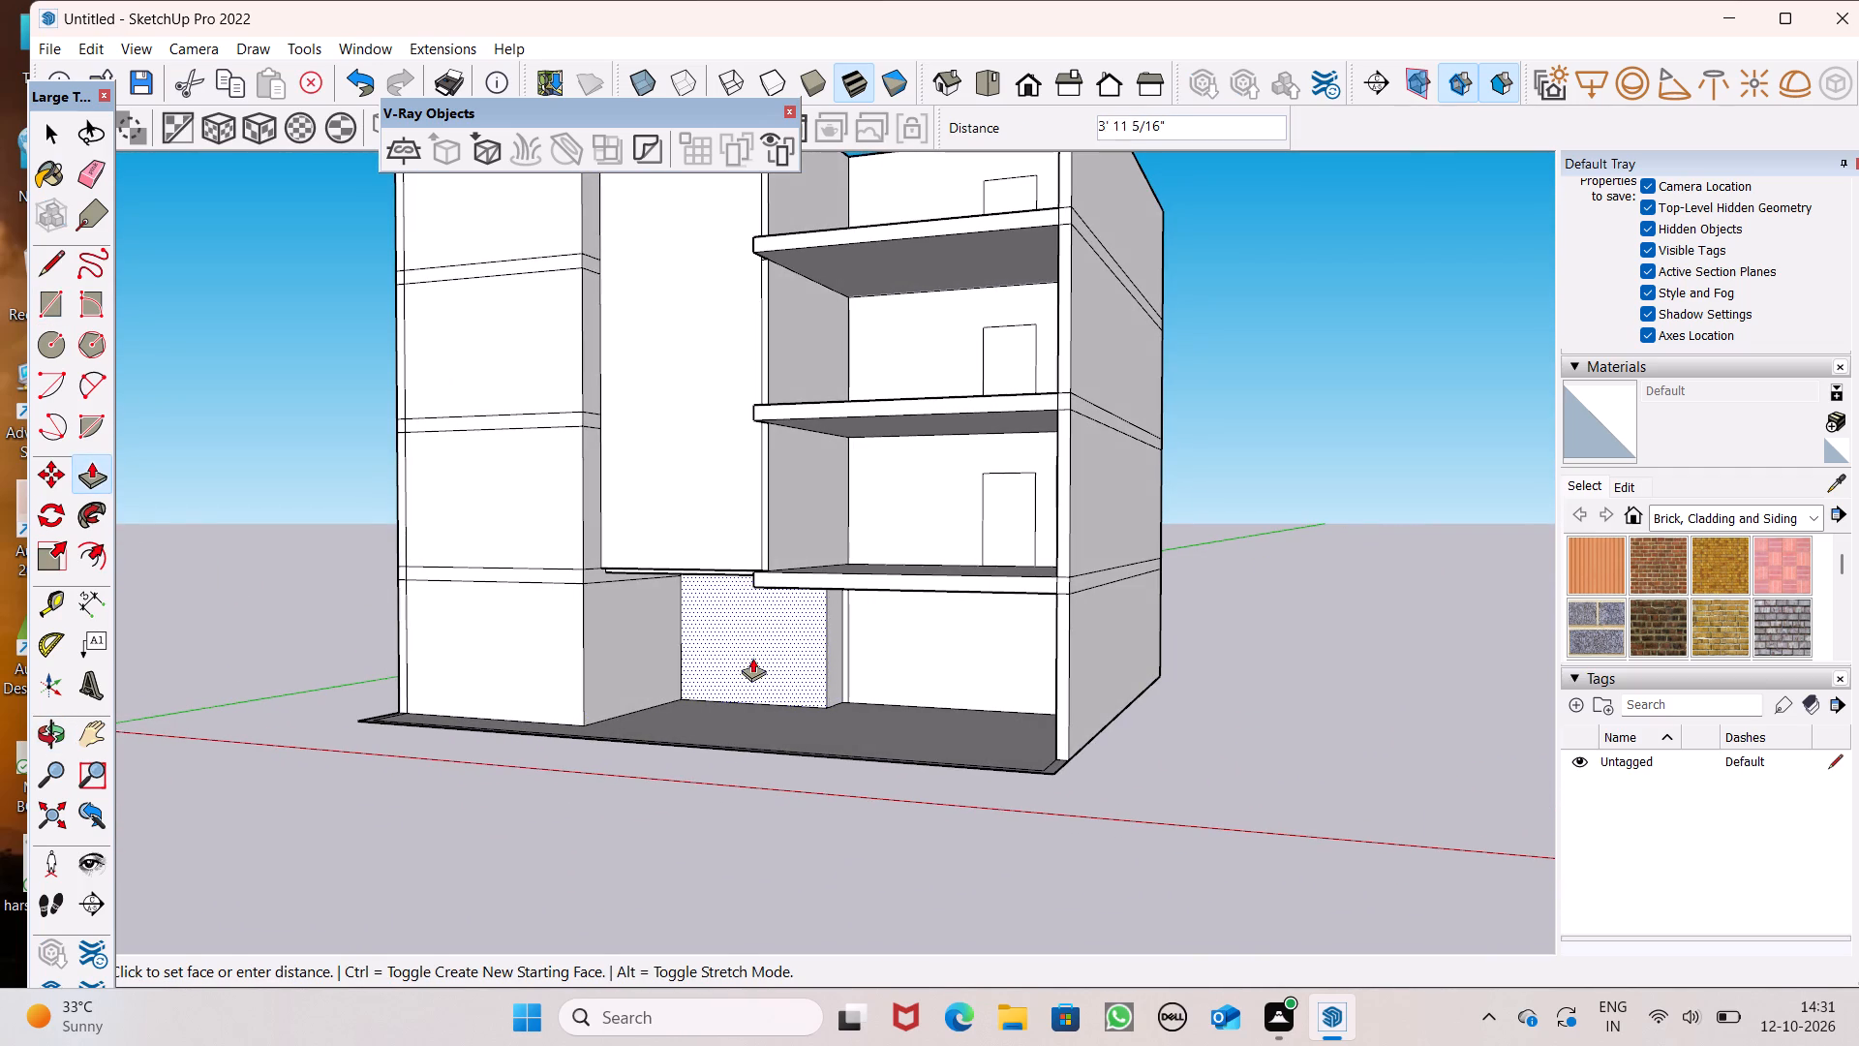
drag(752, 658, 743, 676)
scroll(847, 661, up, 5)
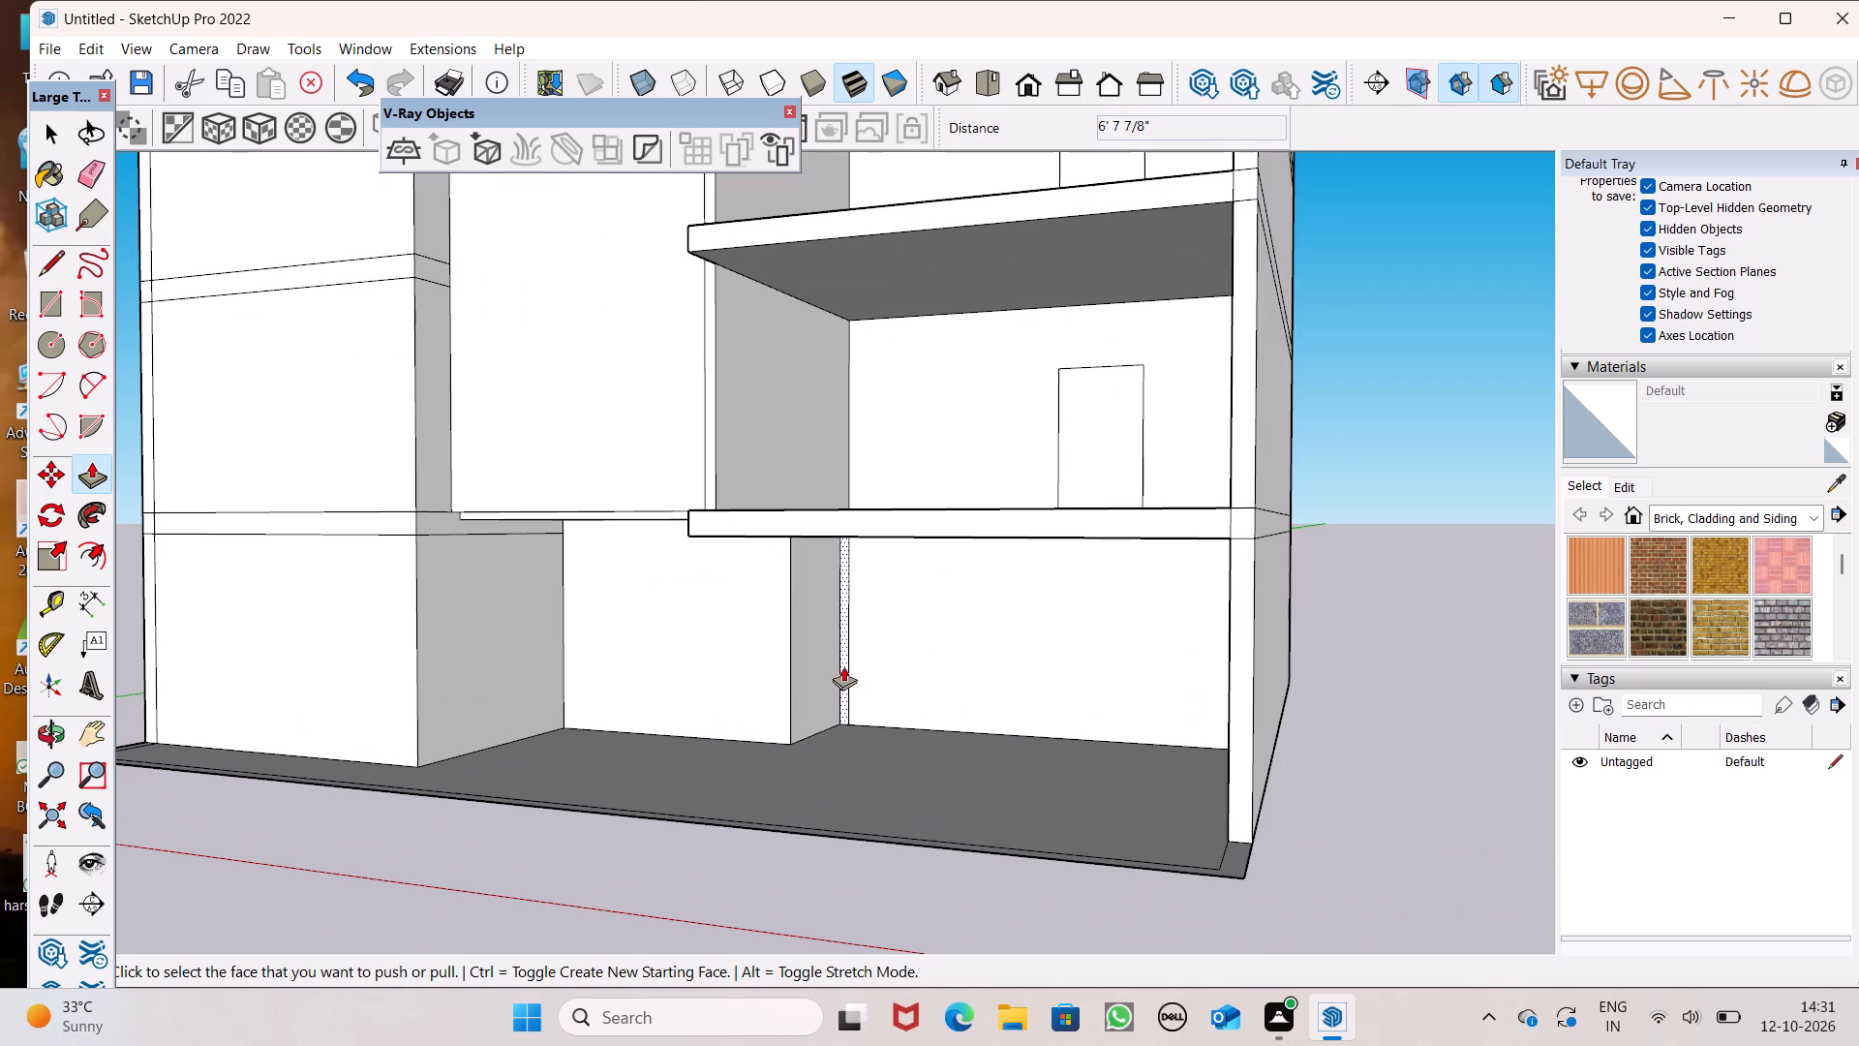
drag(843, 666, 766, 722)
Examine the pulled-out ground-floor wall and the underside of the projecting bay.
scroll(633, 676, down, 7)
scroll(707, 769, up, 1)
middle_drag(705, 770, 743, 850)
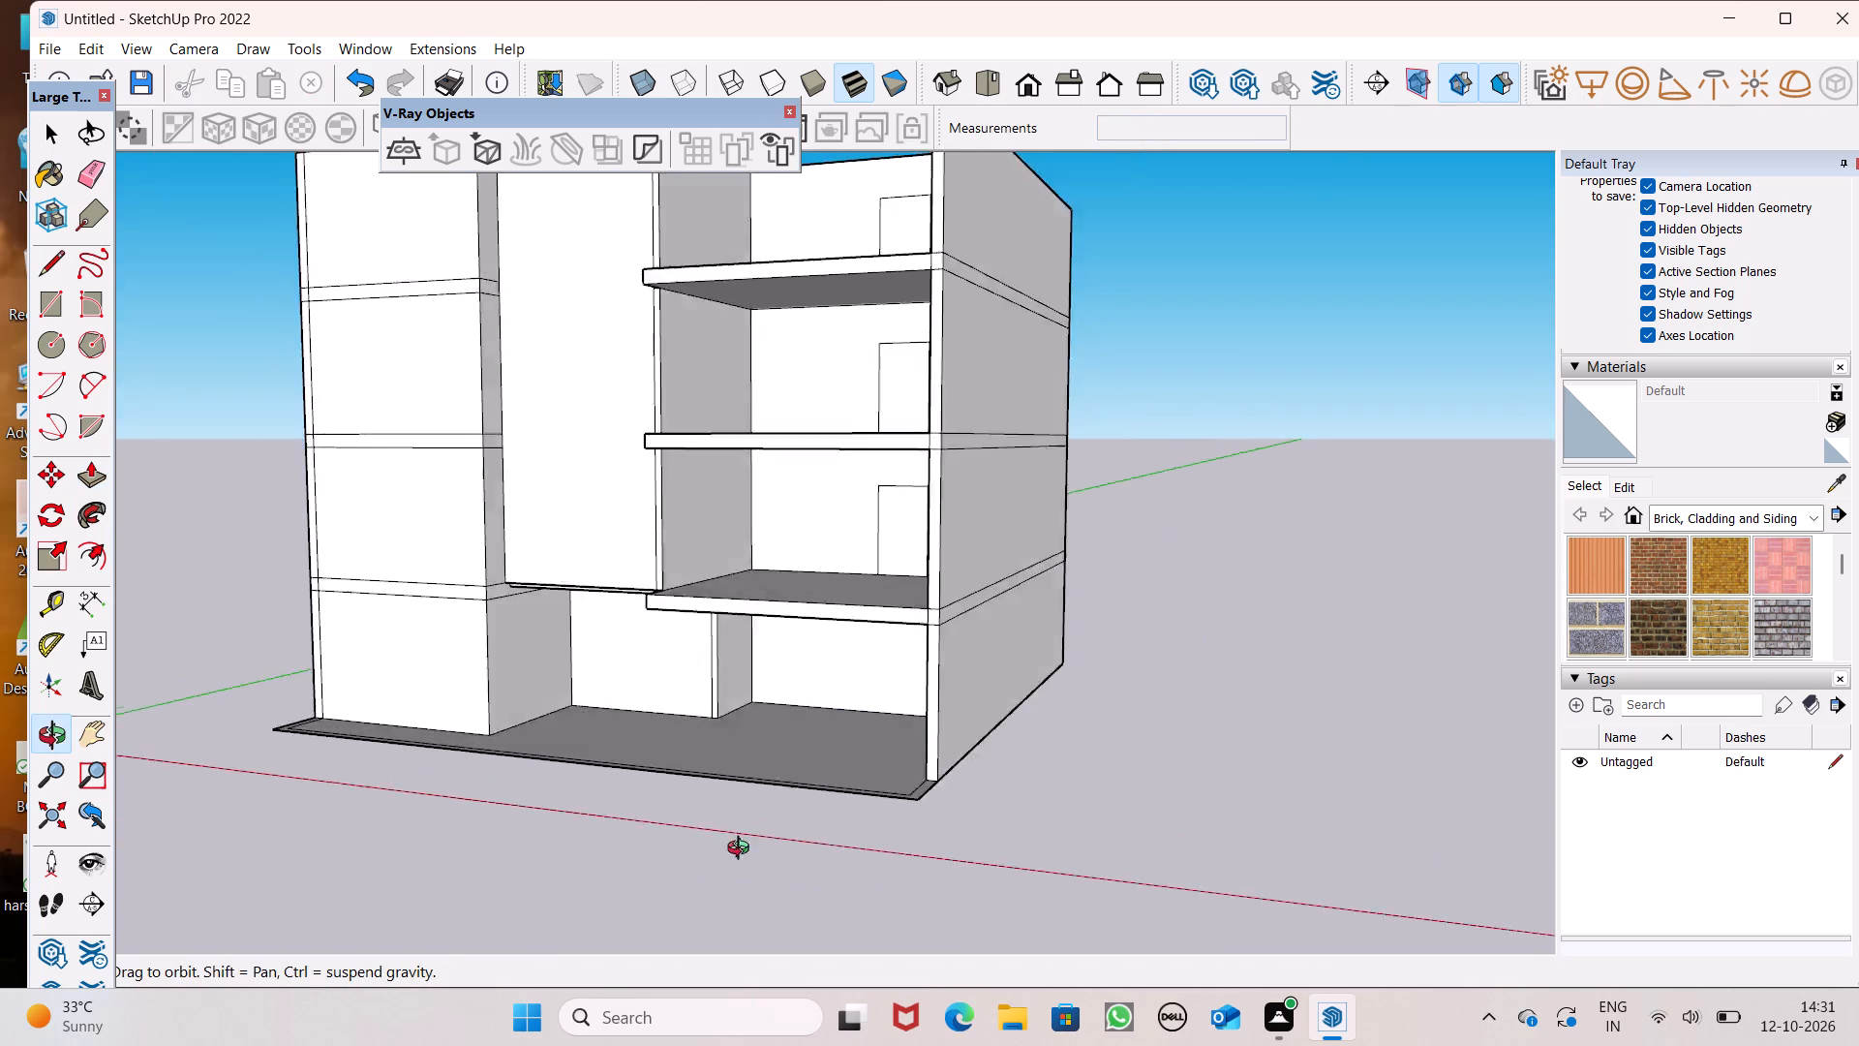
middle_drag(743, 850, 849, 854)
middle_drag(802, 756, 823, 485)
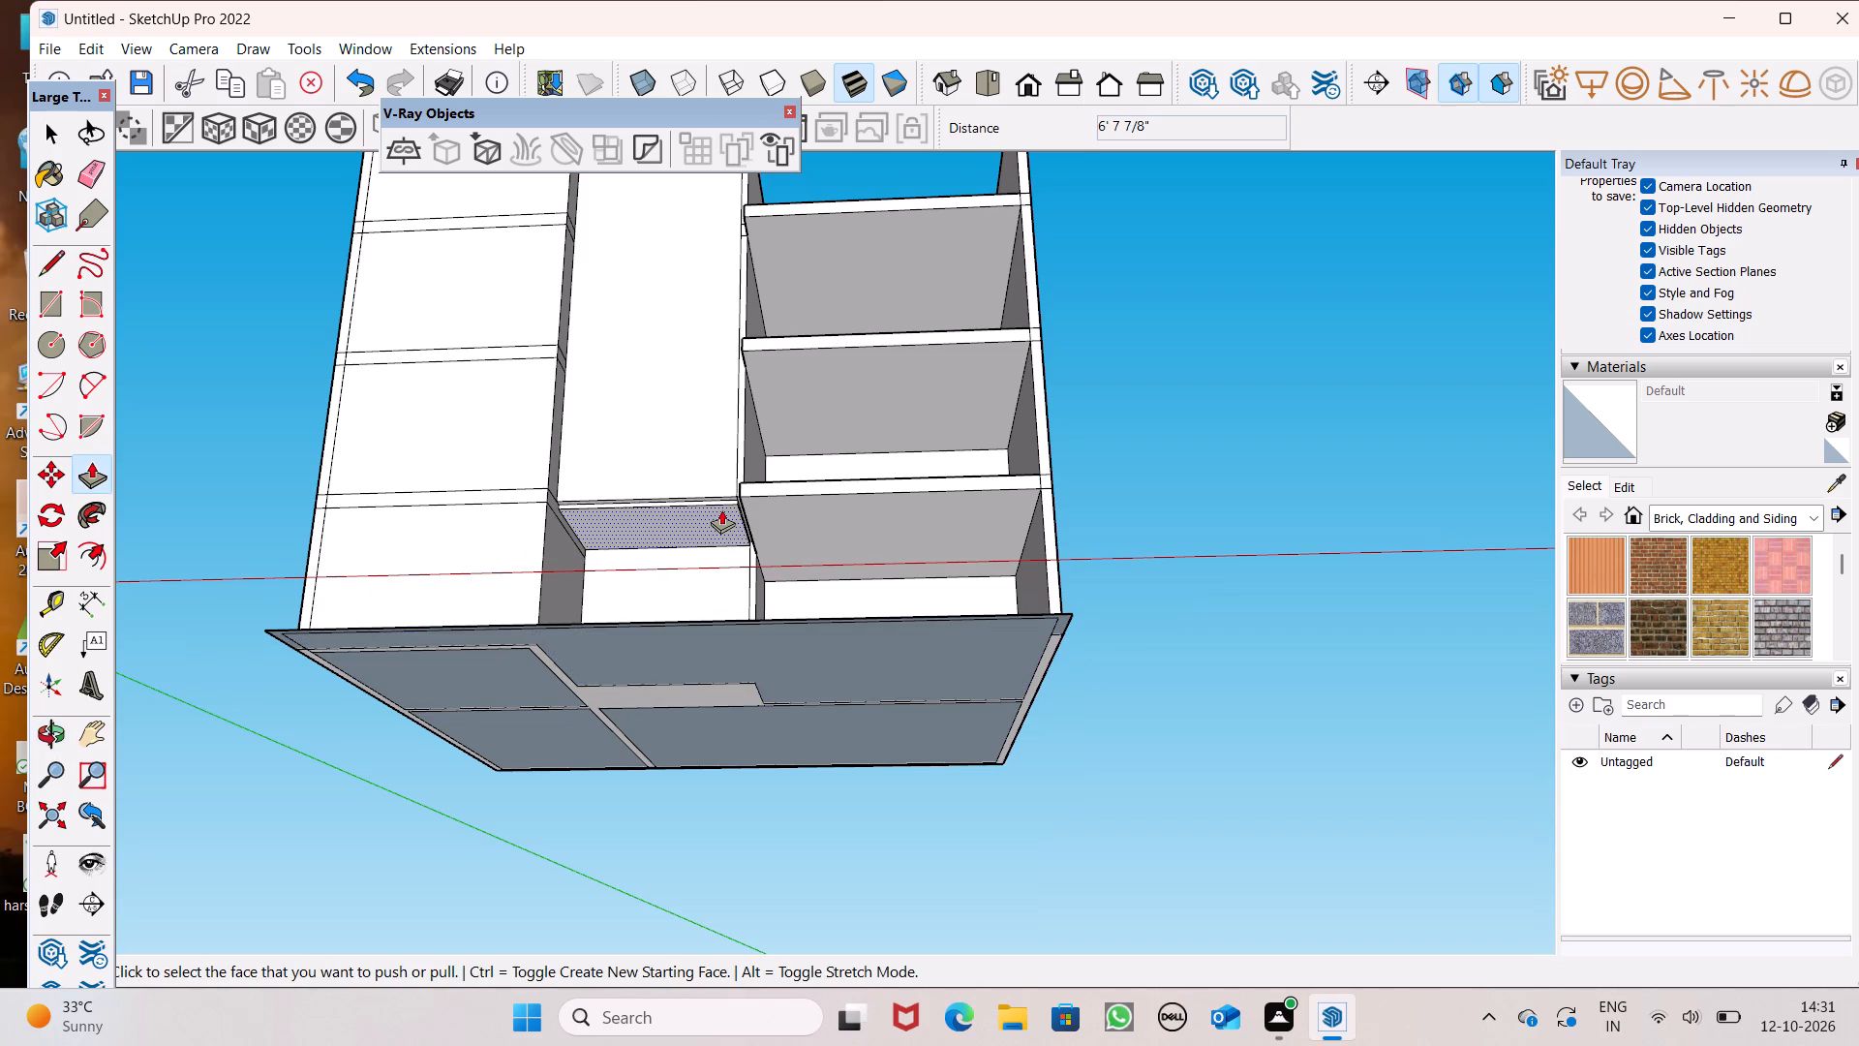
scroll(602, 513, up, 8)
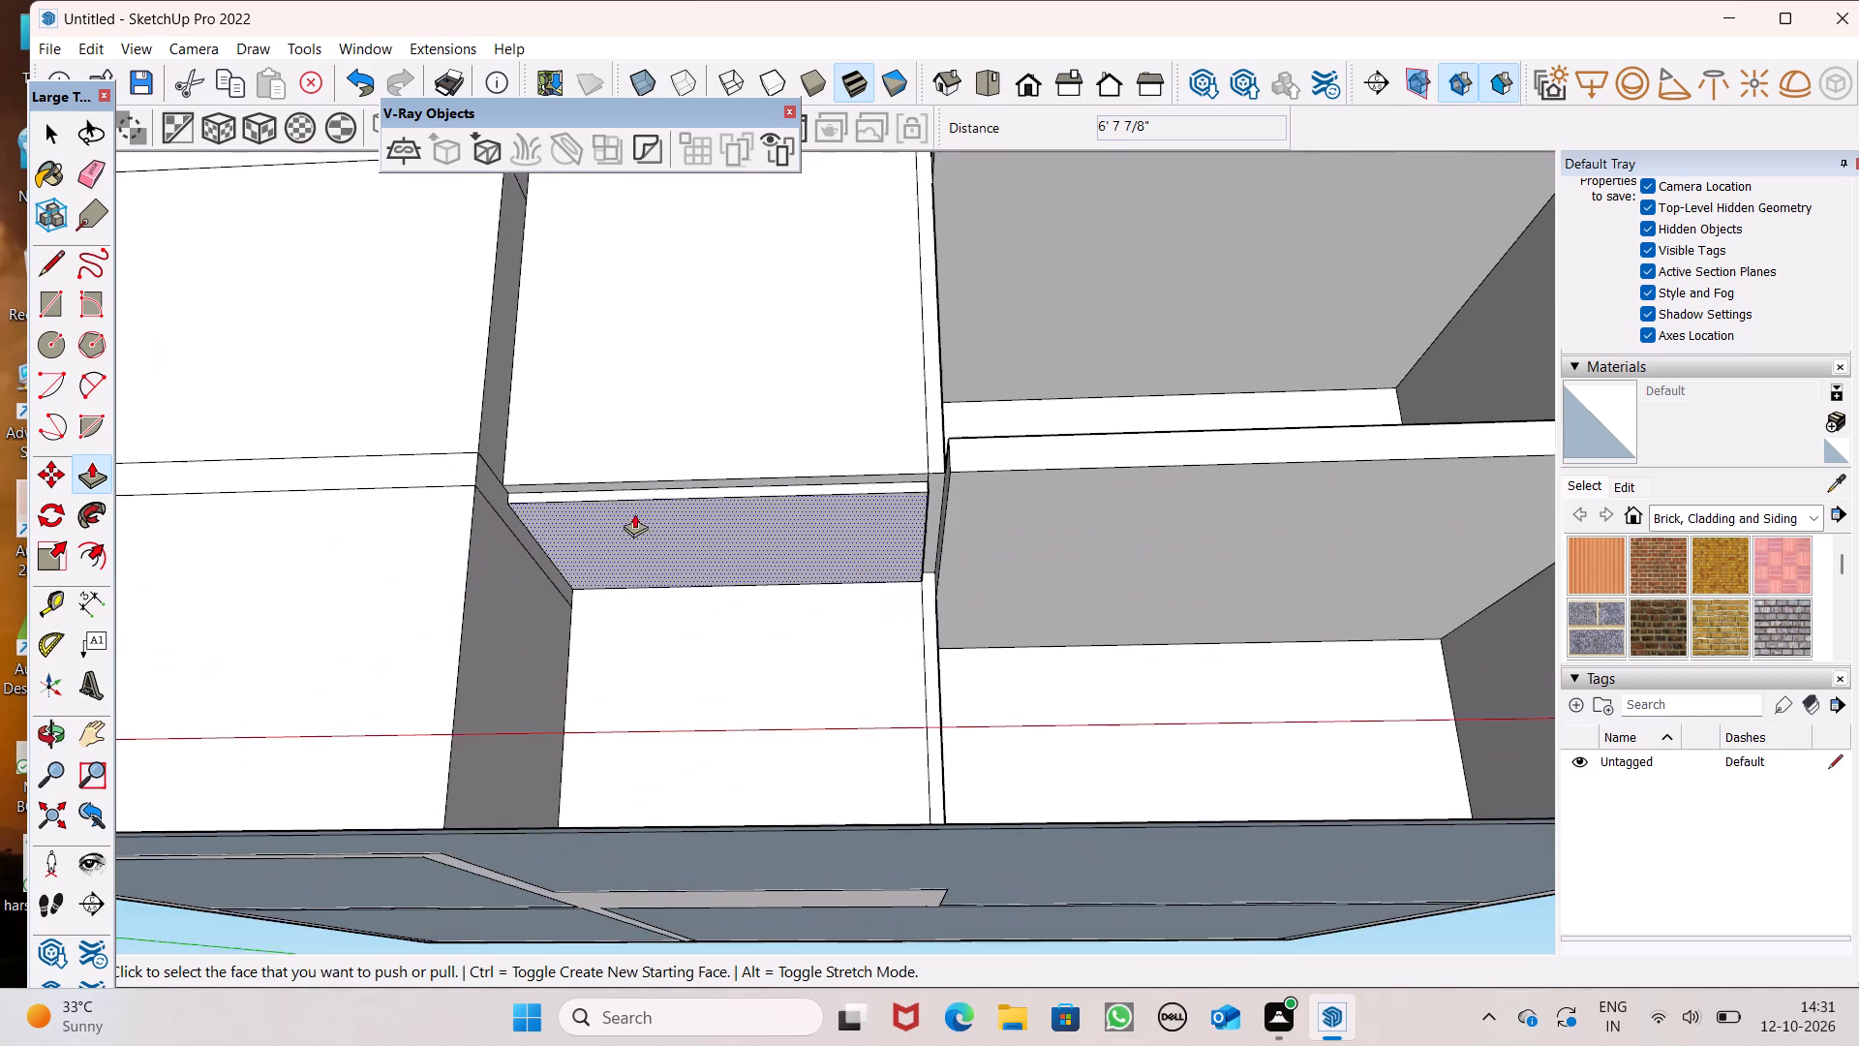
scroll(643, 513, down, 2)
middle_drag(931, 619, 950, 682)
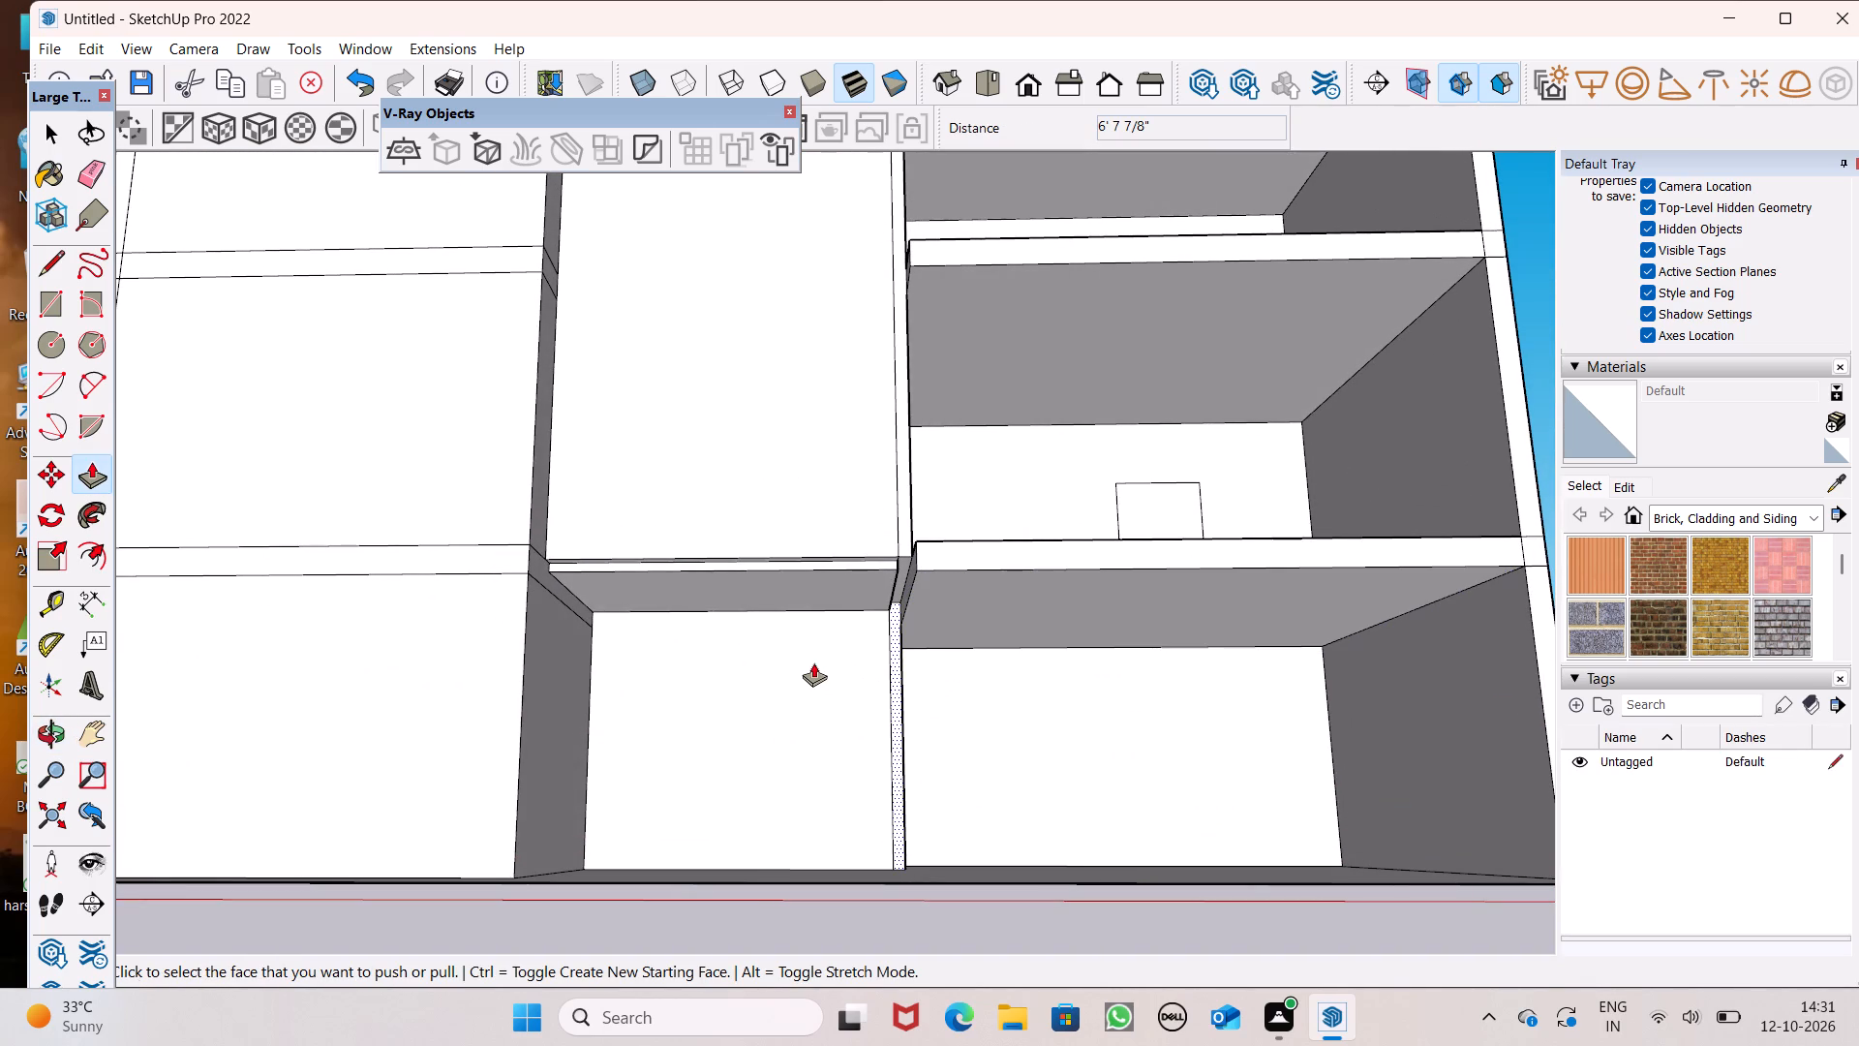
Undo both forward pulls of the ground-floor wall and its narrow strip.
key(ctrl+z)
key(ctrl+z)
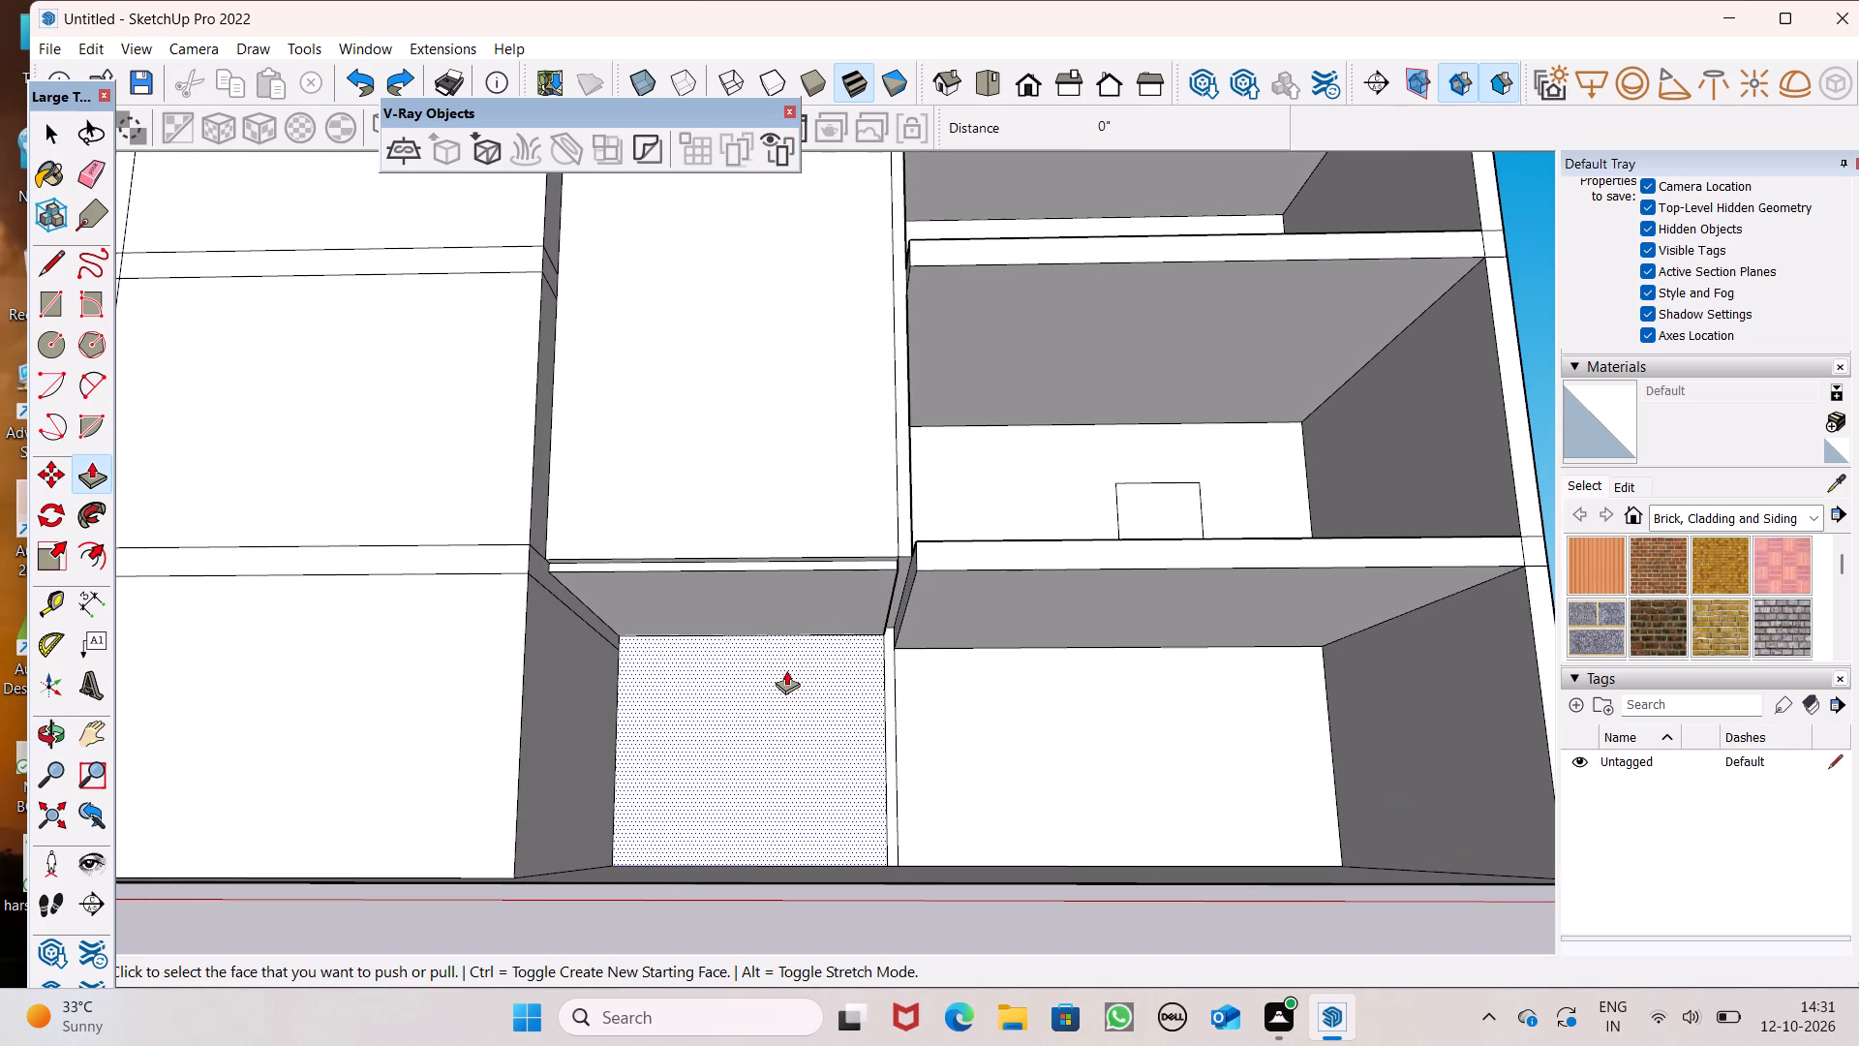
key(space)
Examine the whole front elevation from several angles, checking the ground-floor recess, bay and stacked balcony doors.
scroll(793, 668, down, 2)
middle_drag(970, 617, 899, 697)
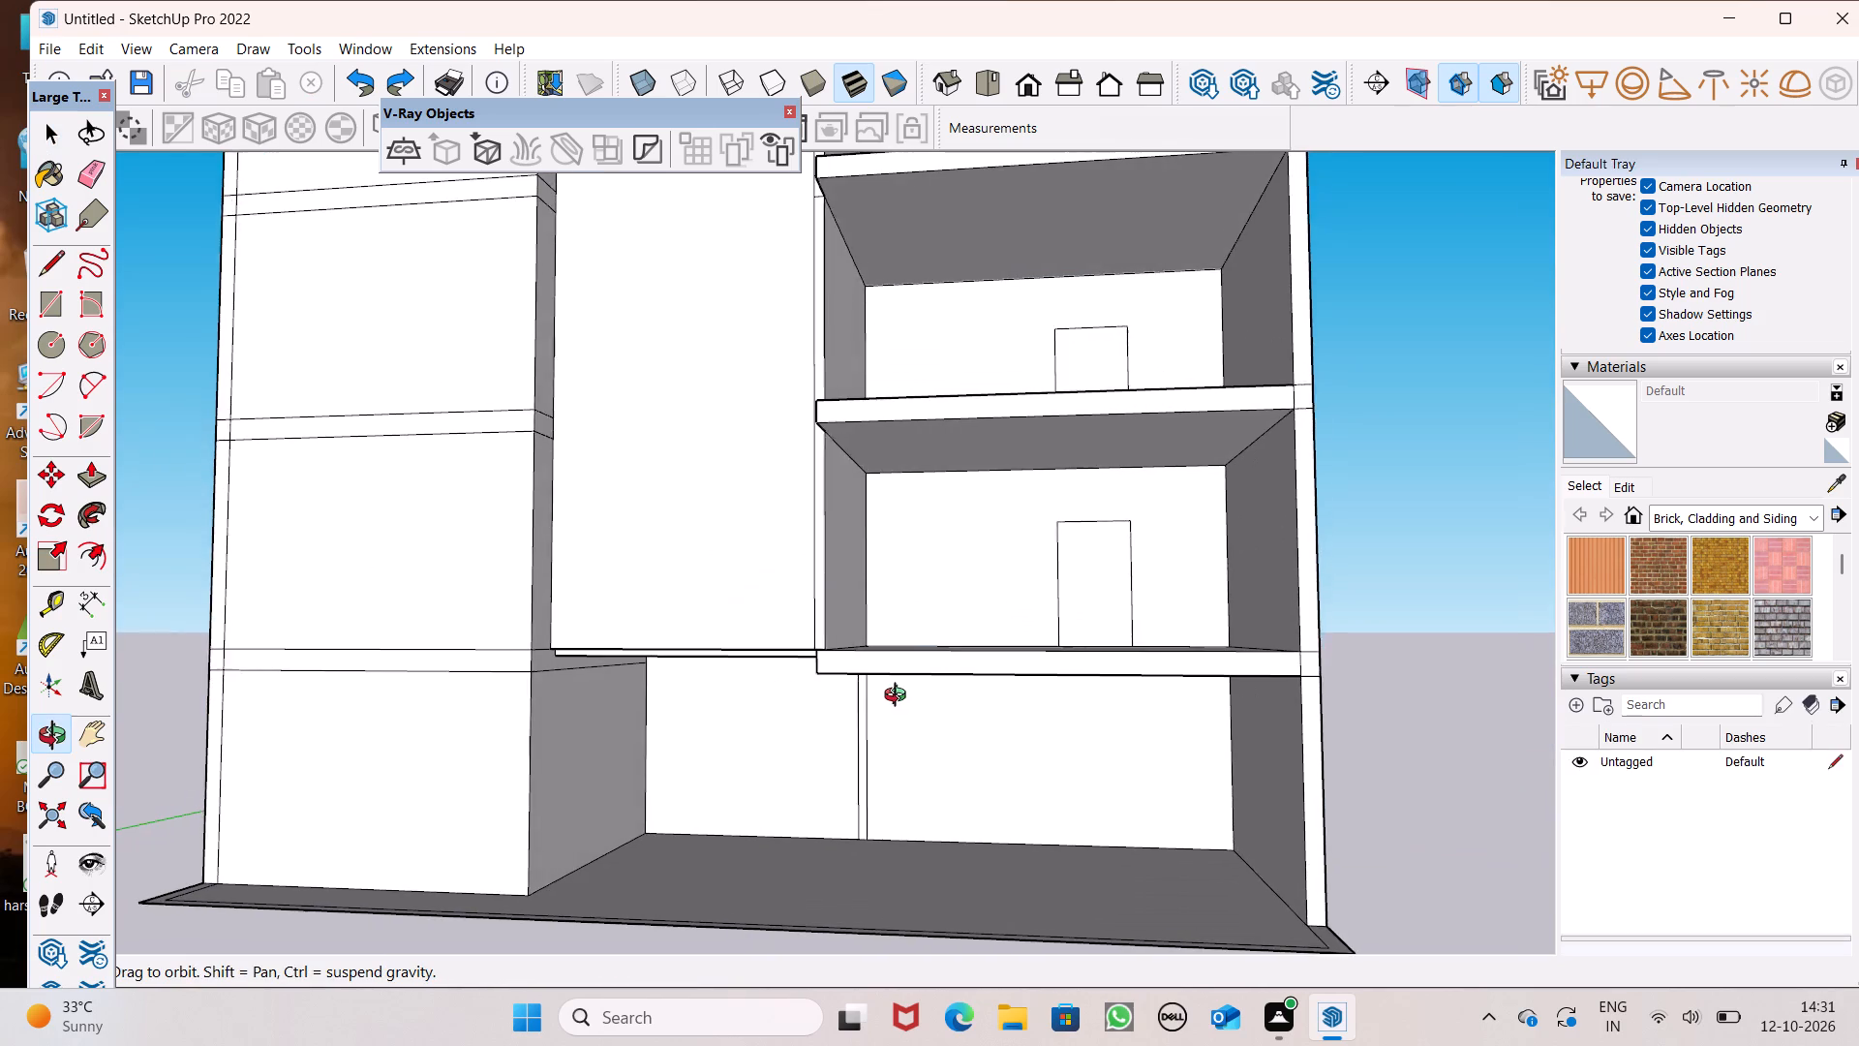
middle_drag(899, 697, 907, 697)
scroll(696, 663, down, 3)
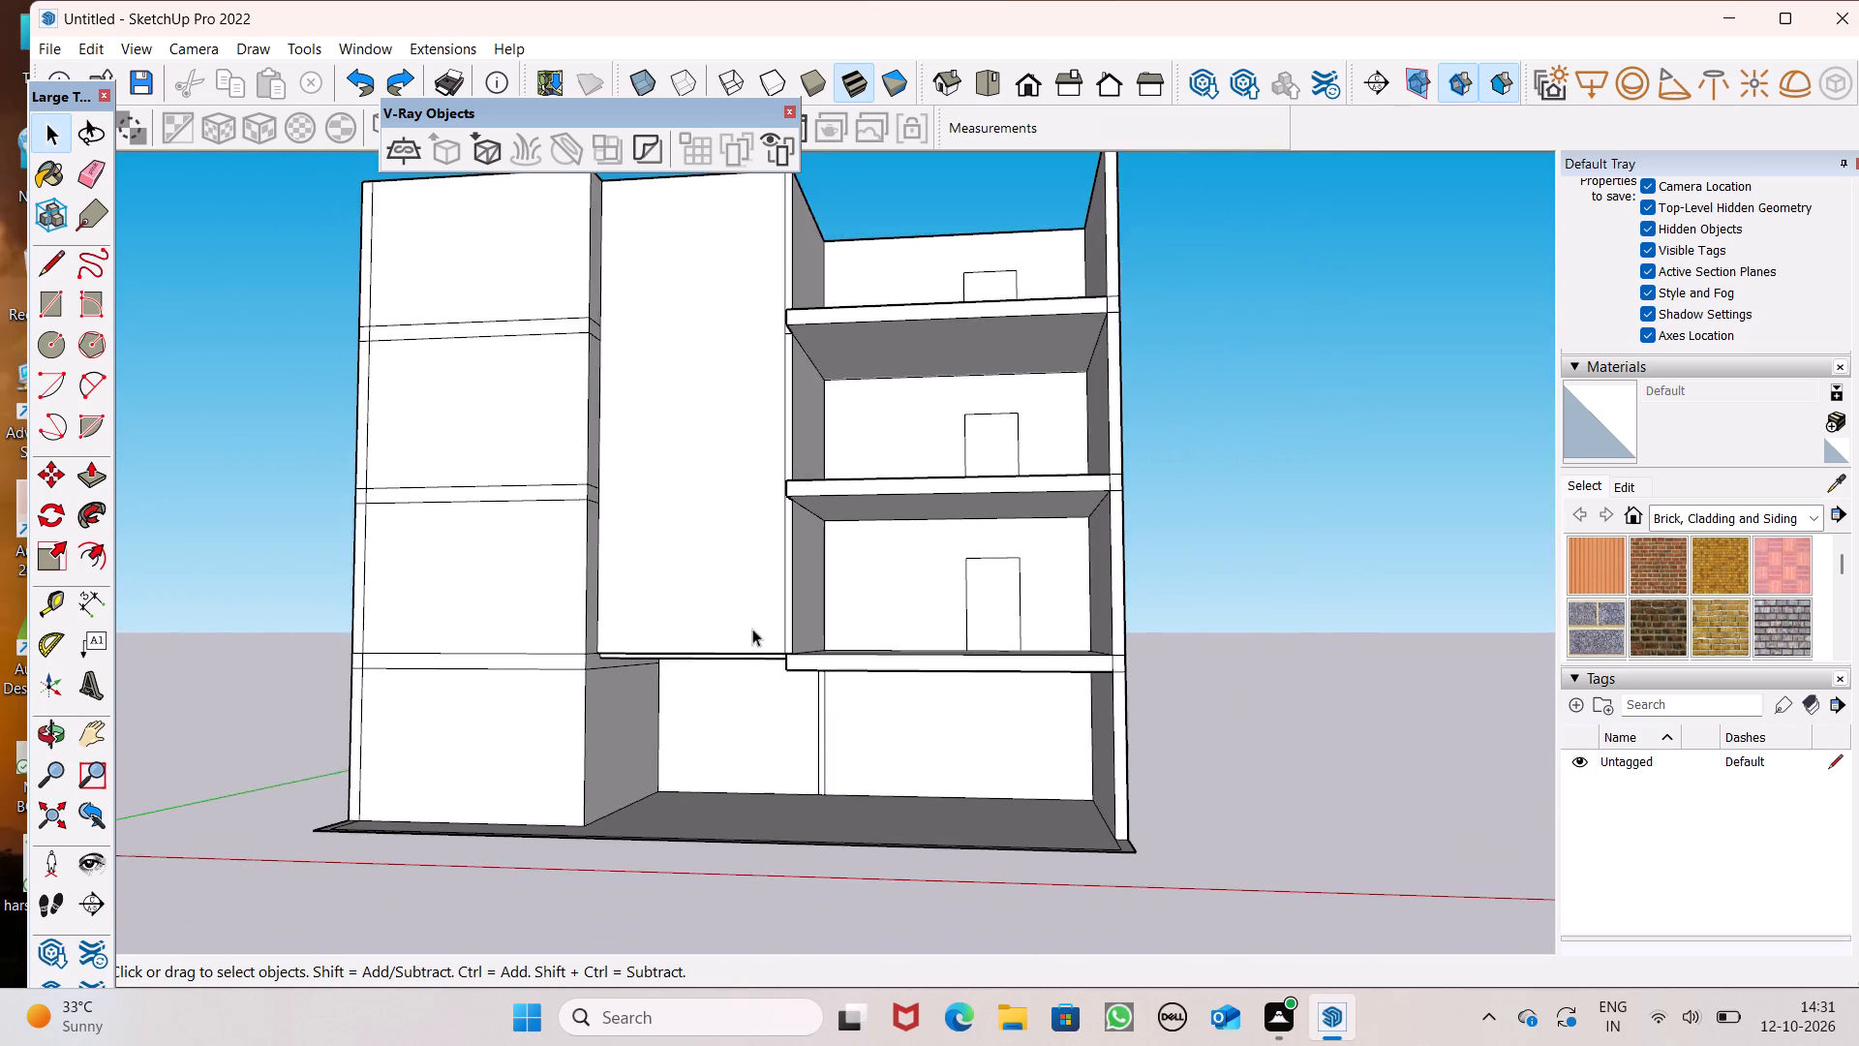
scroll(784, 680, down, 3)
middle_drag(844, 624, 872, 686)
scroll(990, 630, up, 3)
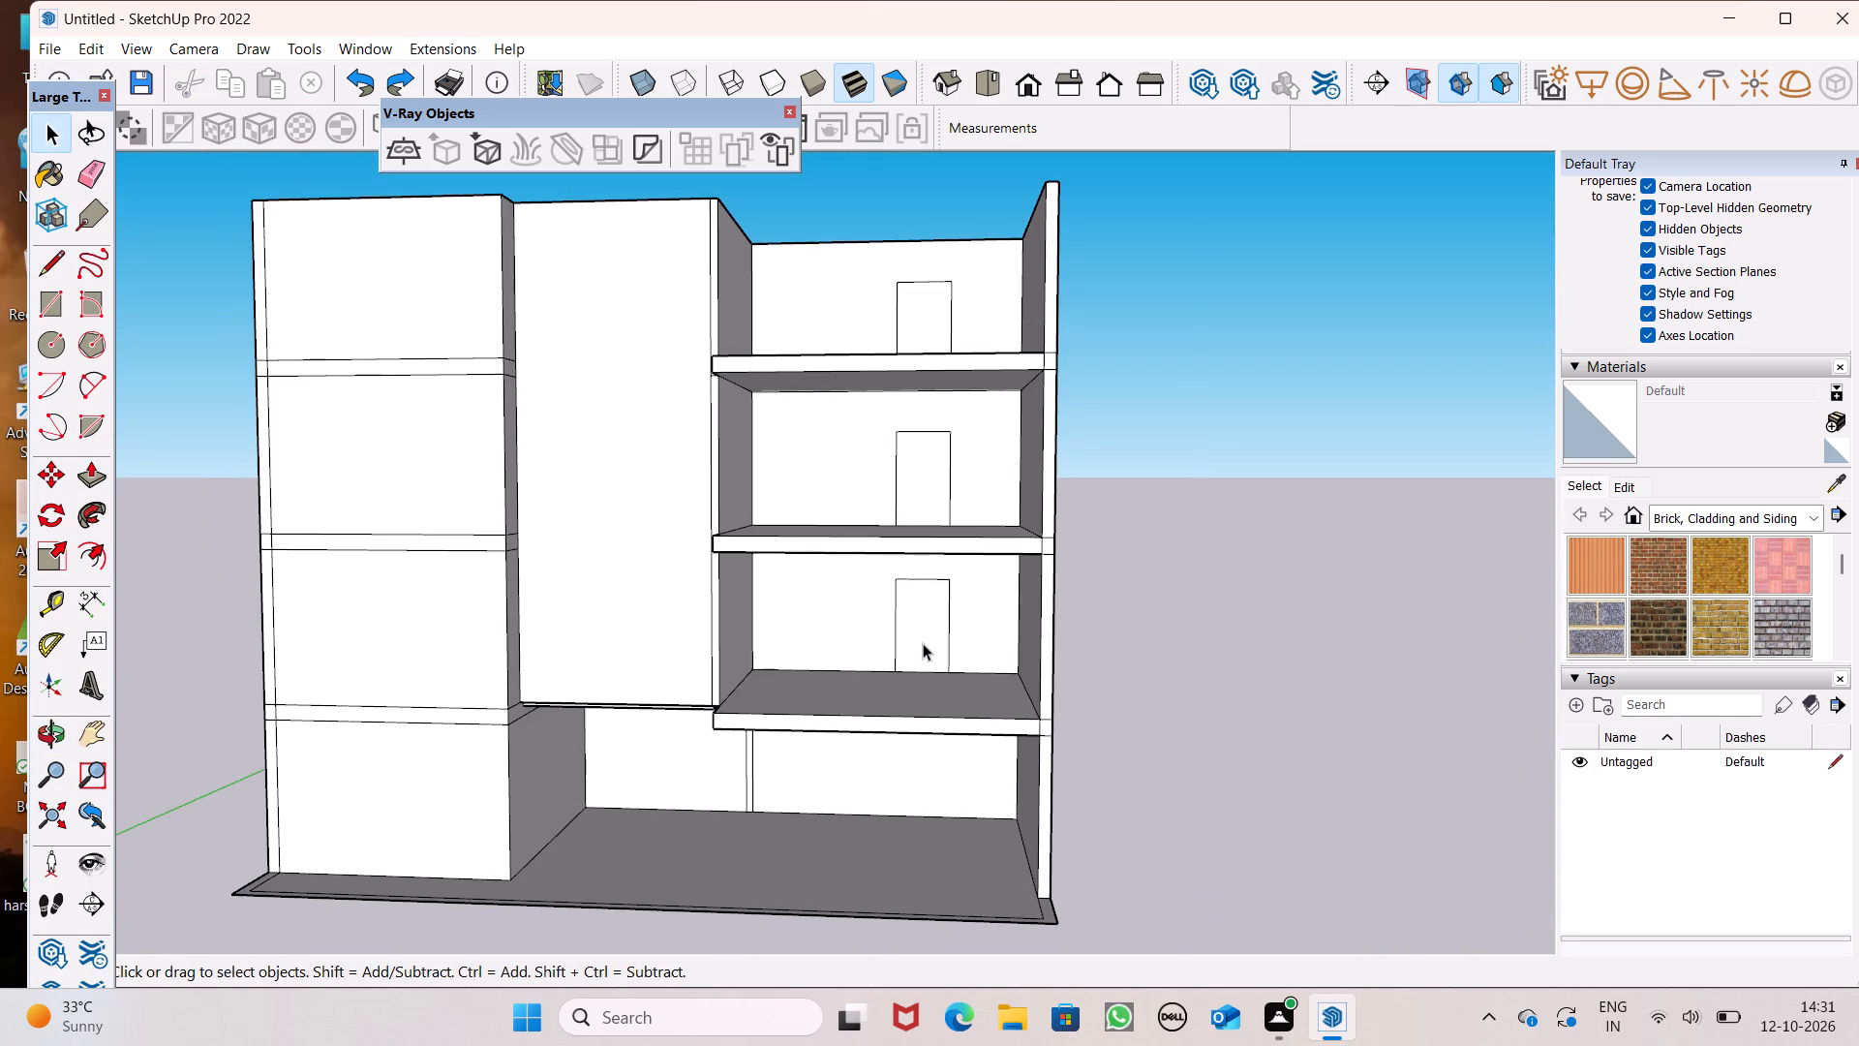
scroll(929, 639, left, 7)
scroll(929, 639, right, 7)
scroll(929, 639, up, 3)
scroll(929, 639, down, 2)
scroll(929, 639, left, 4)
scroll(936, 680, up, 4)
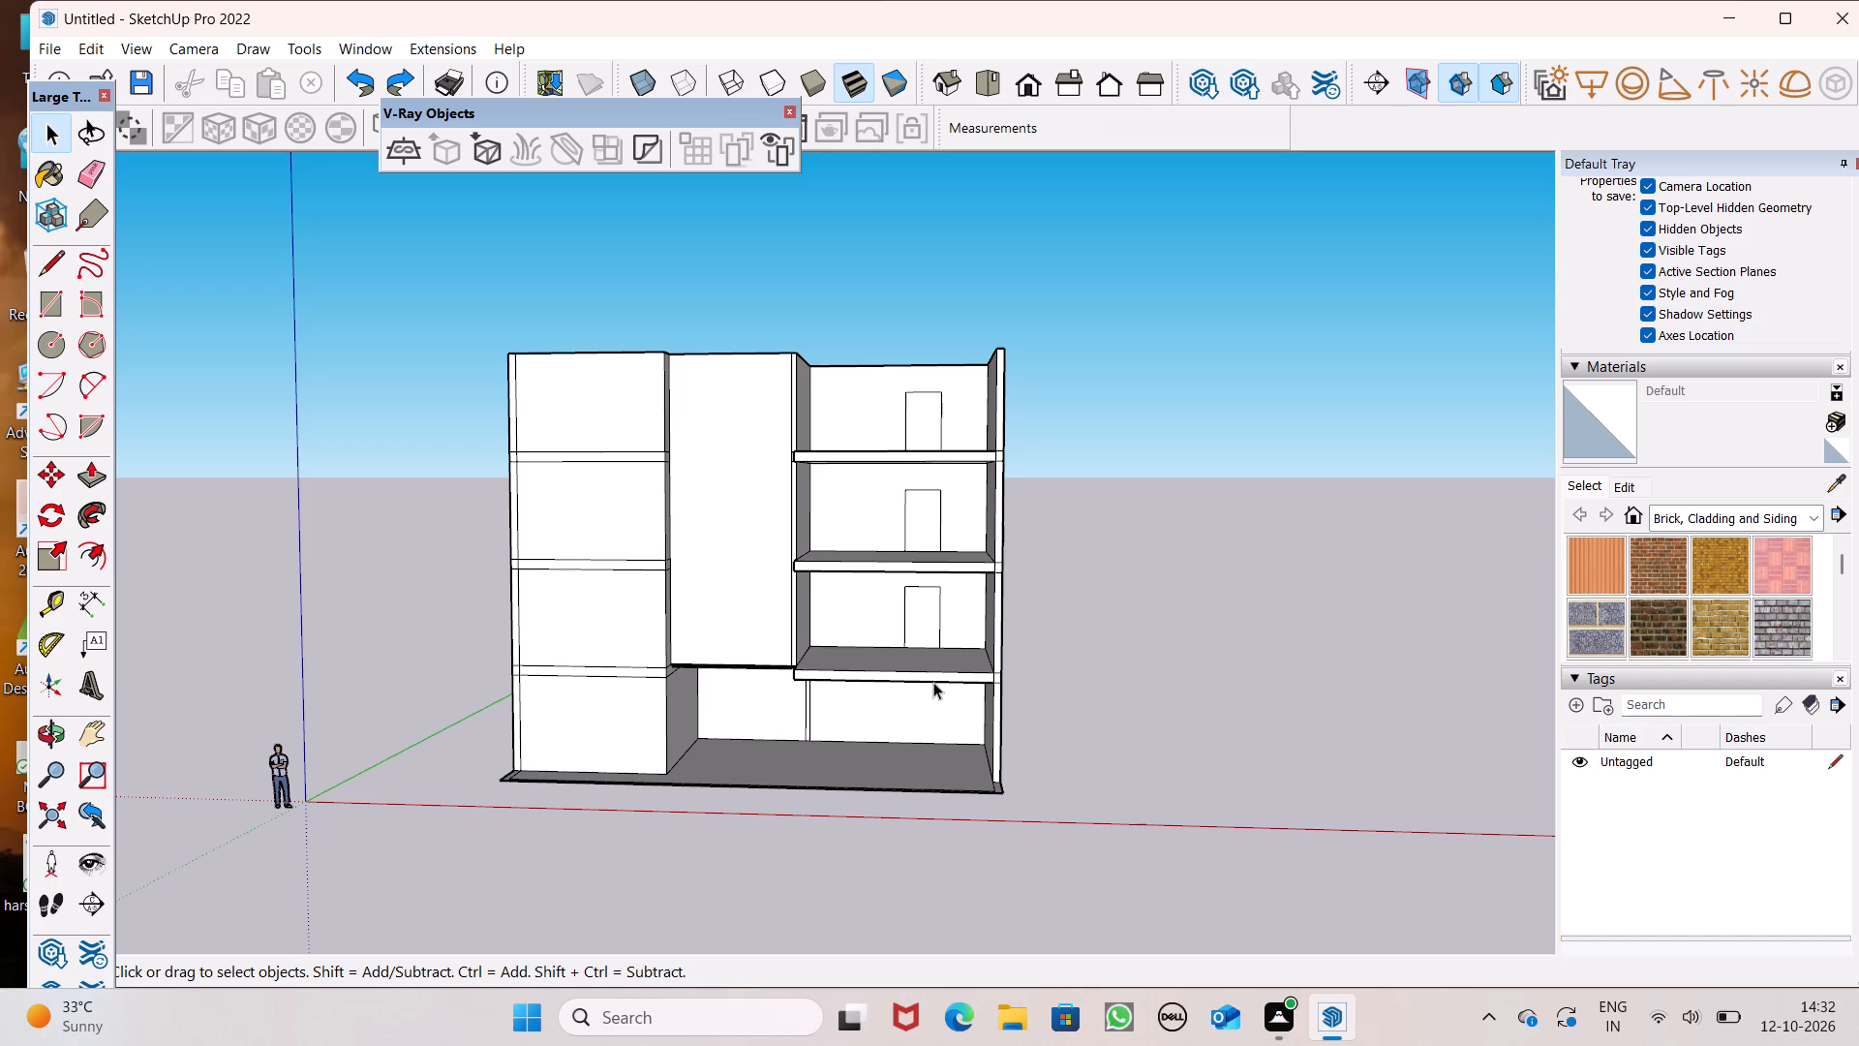
scroll(921, 755, up, 2)
middle_drag(947, 719, 1109, 738)
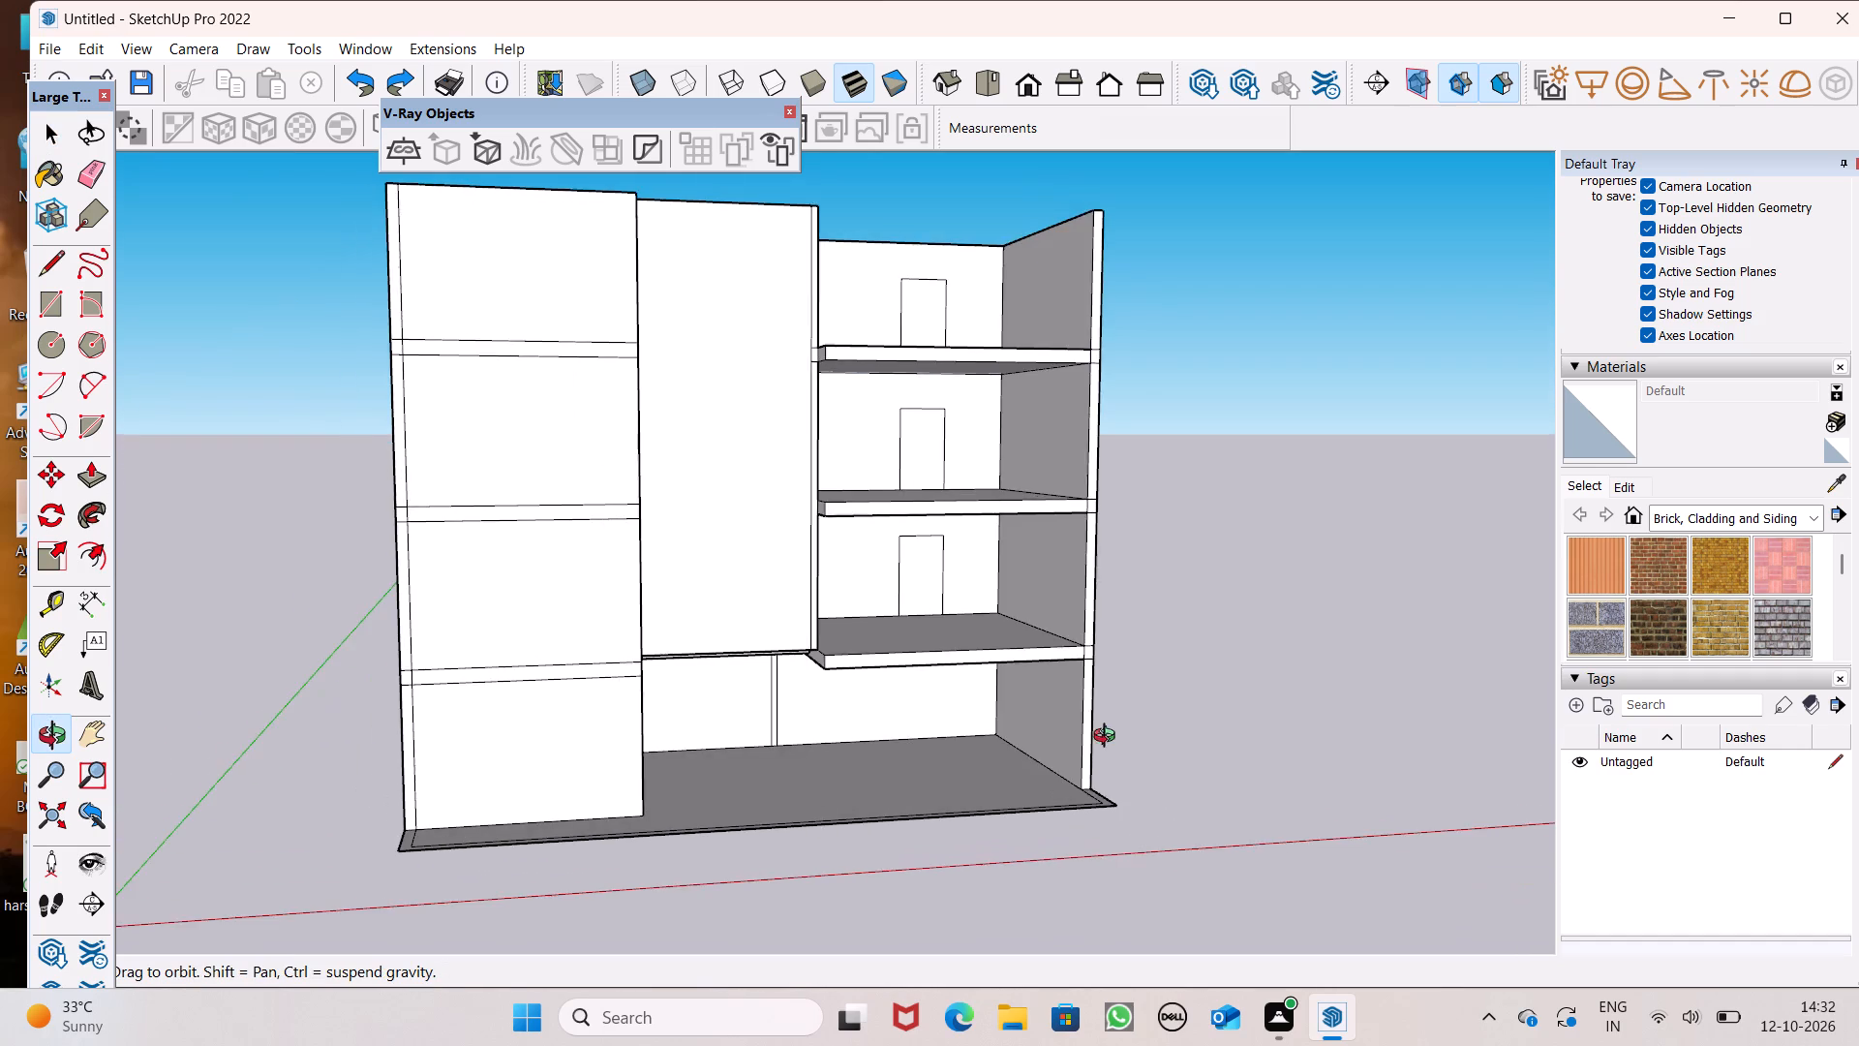
Push the ground-floor outer side wall's front end back about 18' 7/16", flush with the recessed wall.
middle_drag(1109, 738, 1089, 738)
scroll(1089, 678, up, 2)
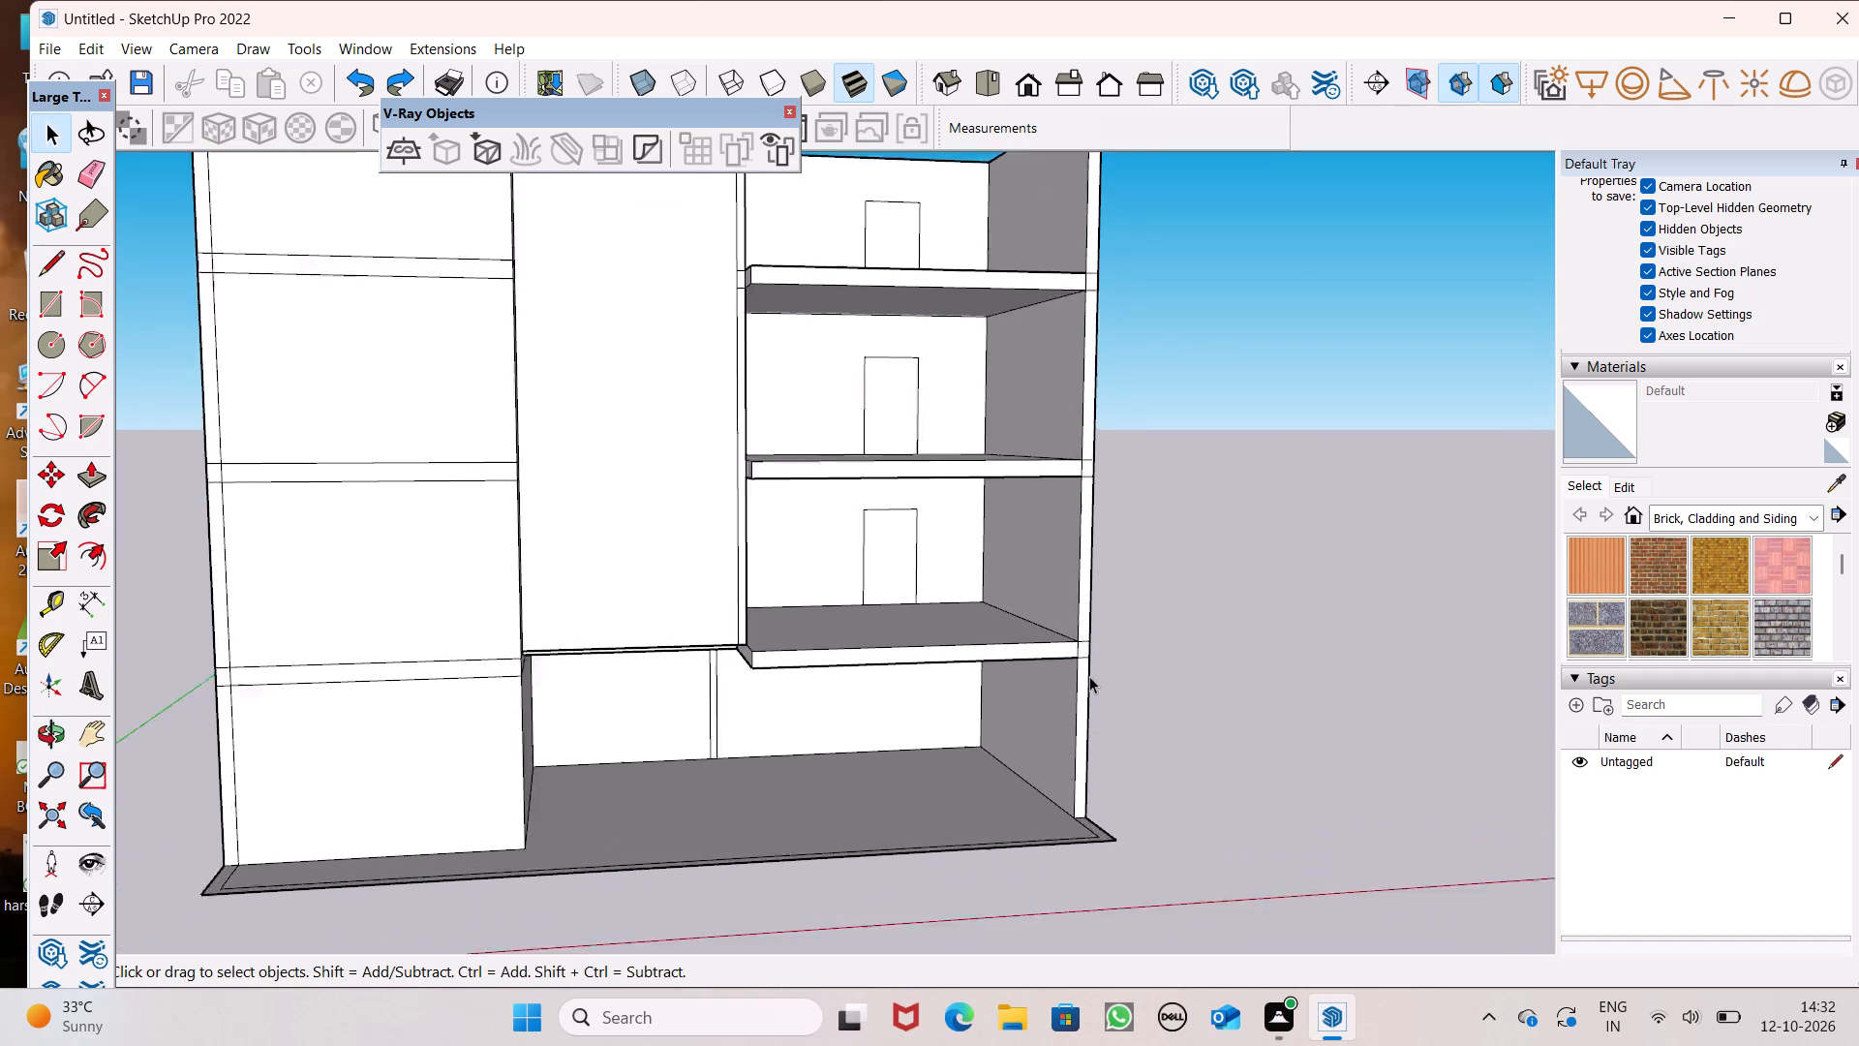
scroll(1089, 676, up, 3)
click(99, 481)
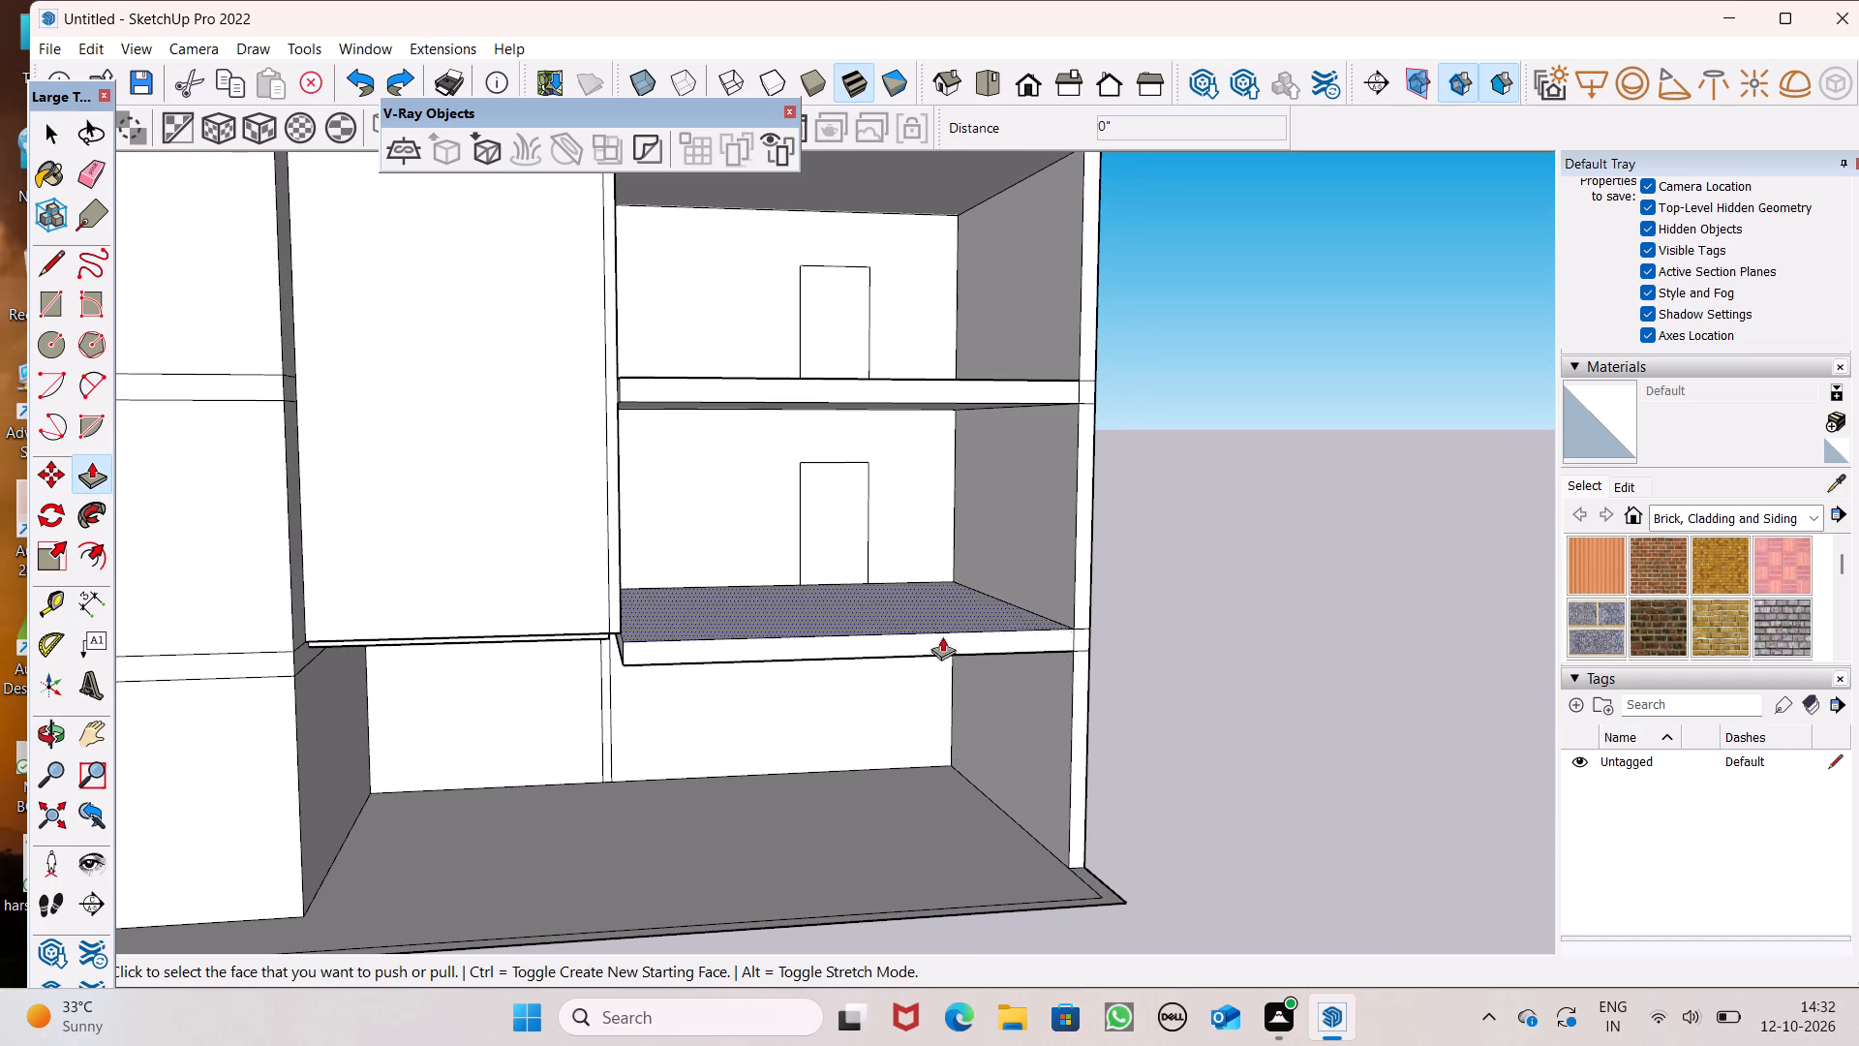
drag(1078, 759, 1040, 725)
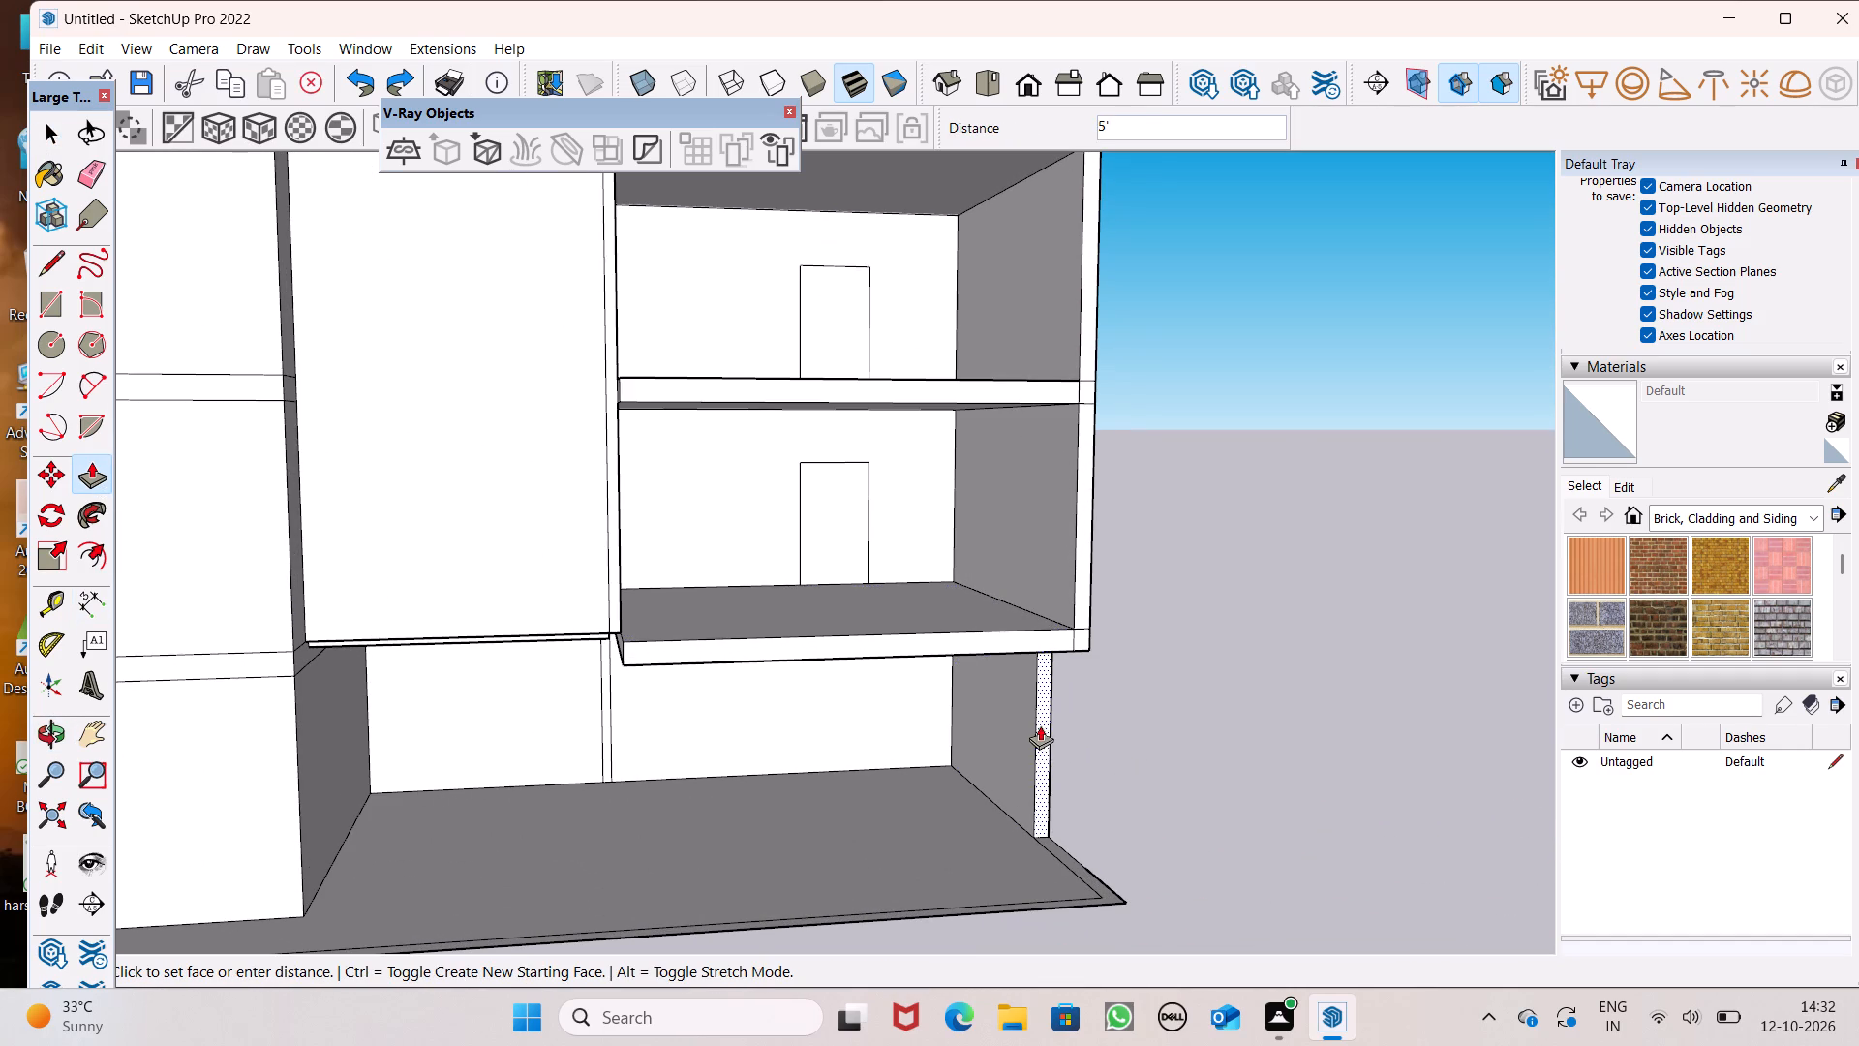
drag(1040, 725, 920, 719)
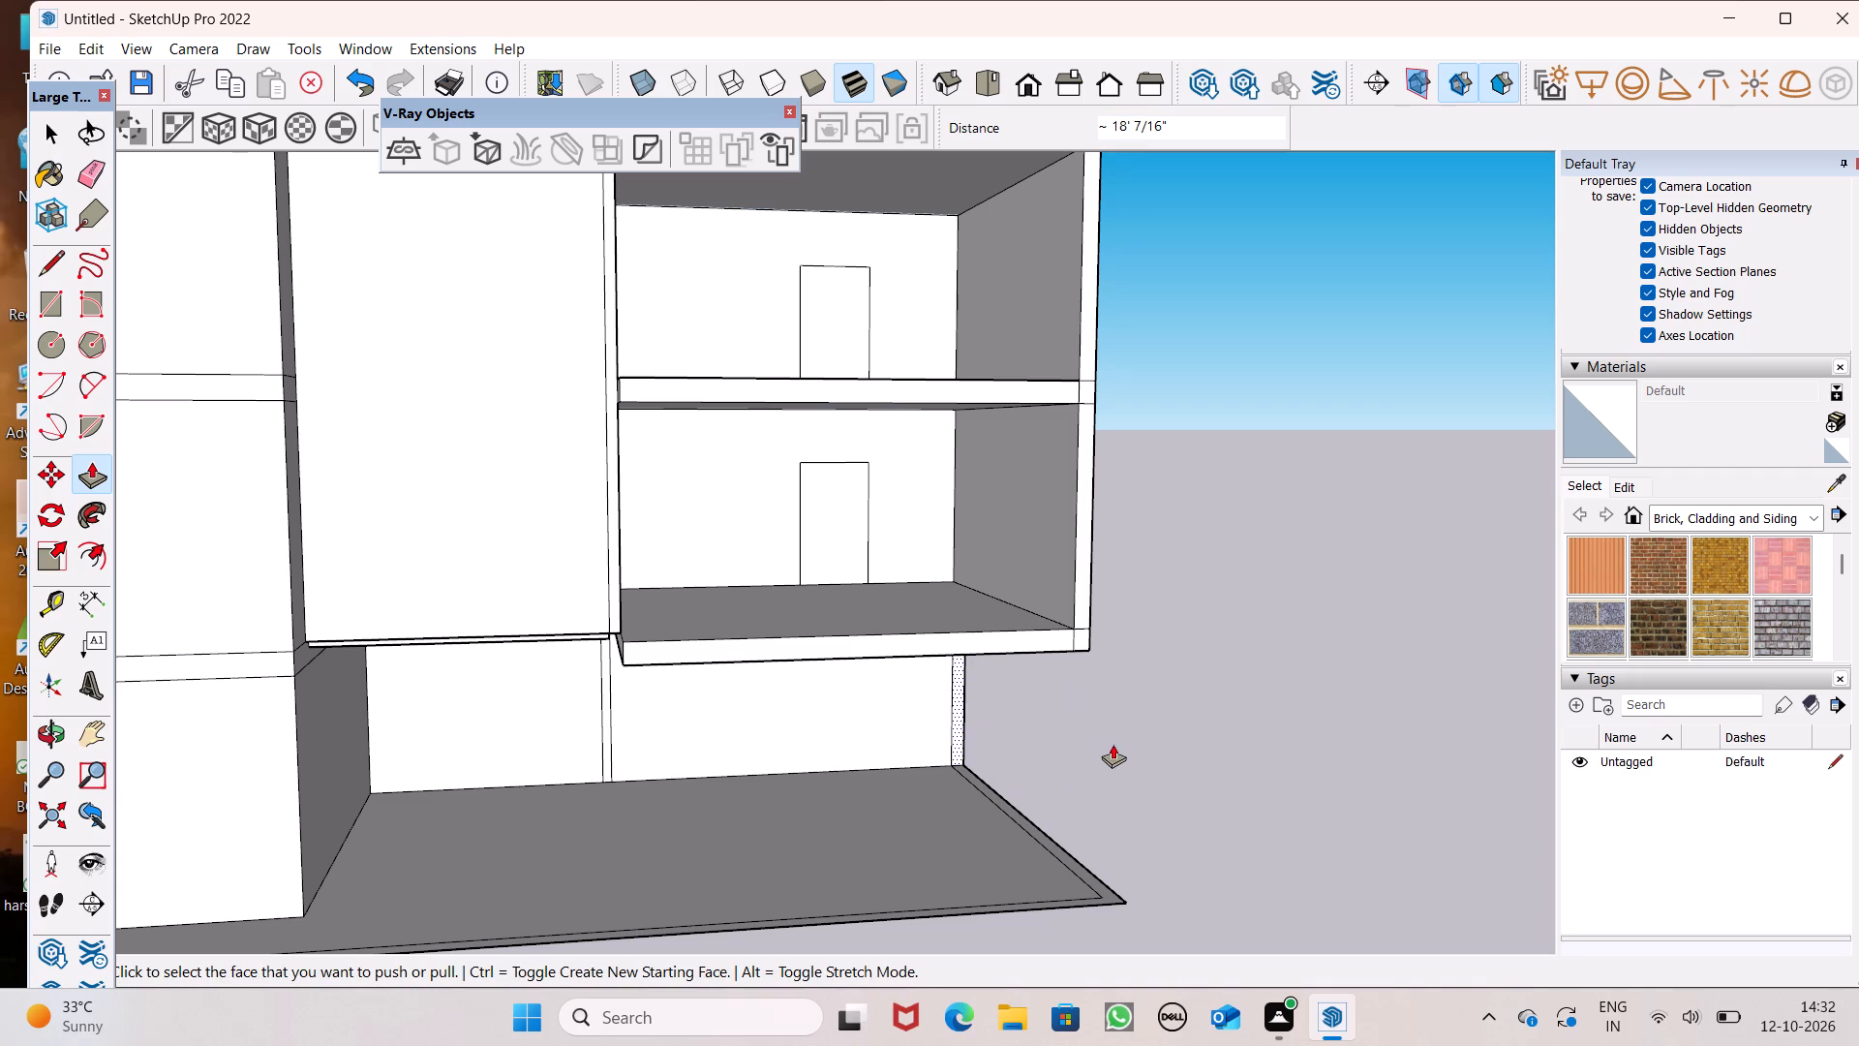
key(space)
Push the first-floor balcony's outer side wall end back about 18' 7/16" to the recessed wall.
scroll(1083, 737, down, 5)
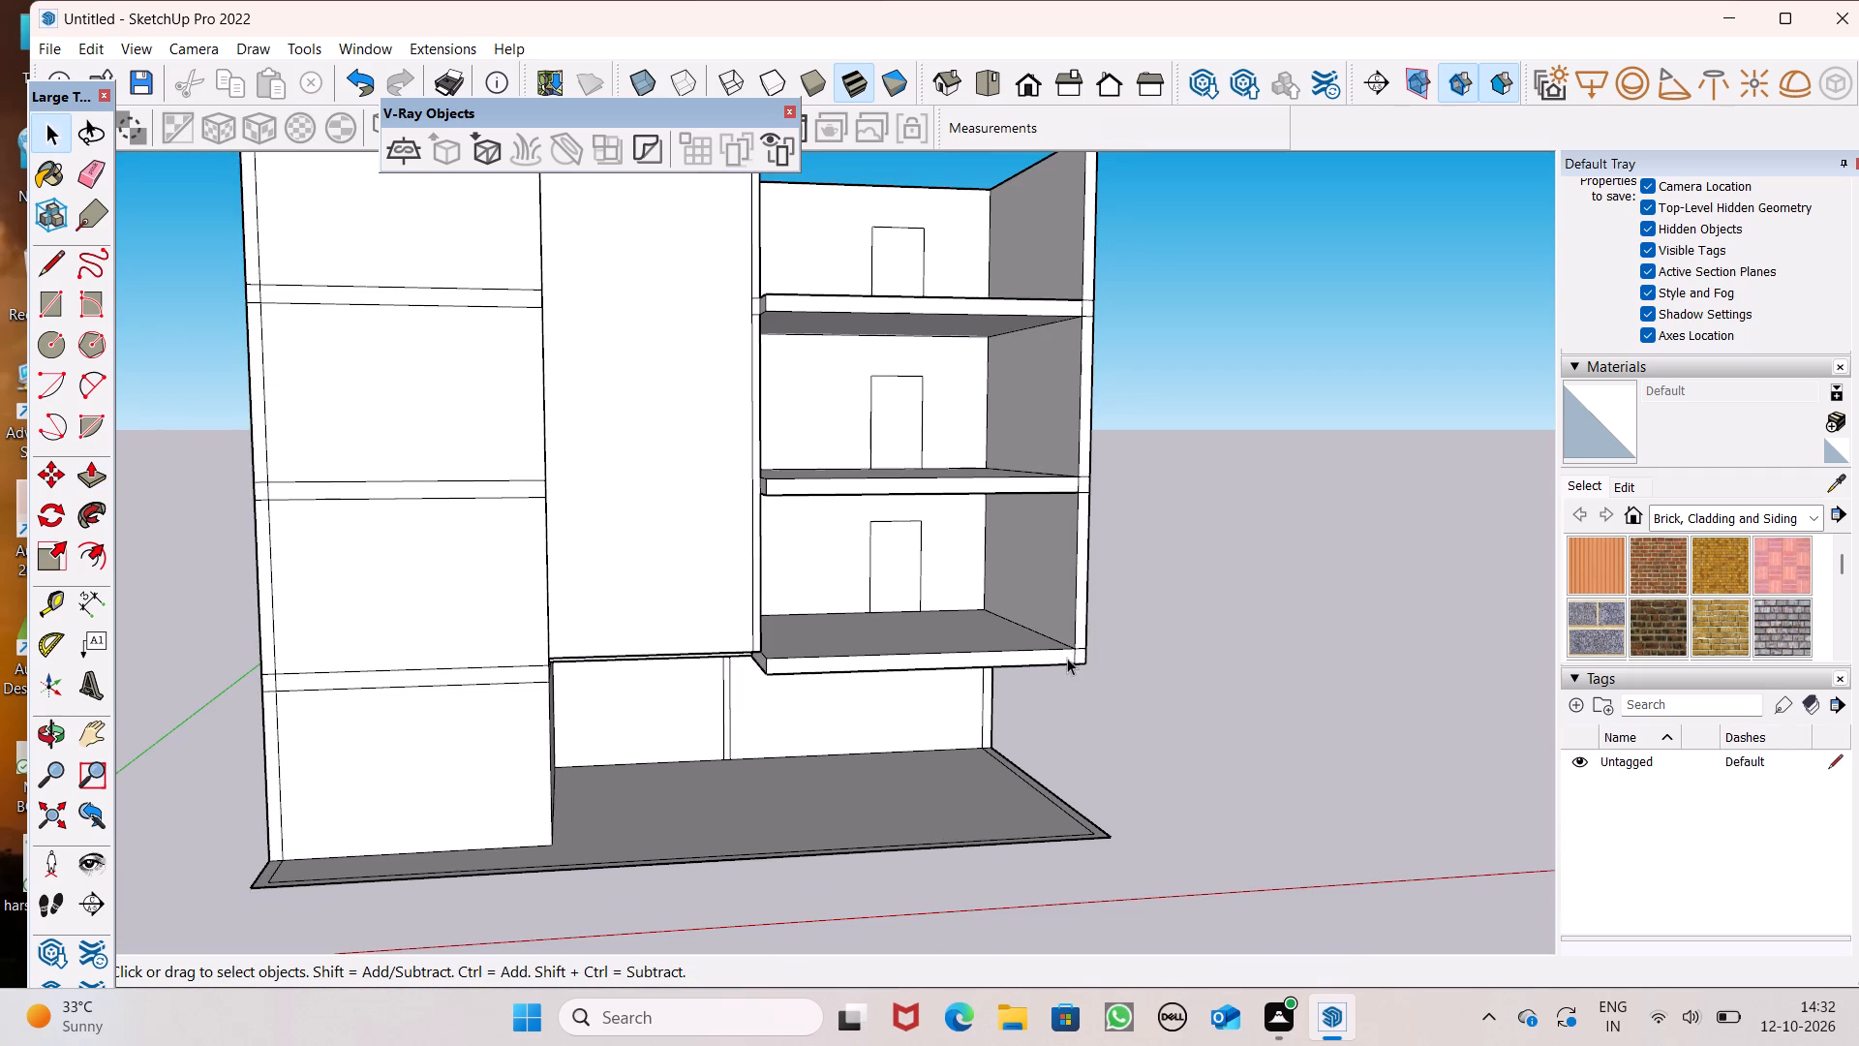
middle_drag(1114, 630, 1056, 723)
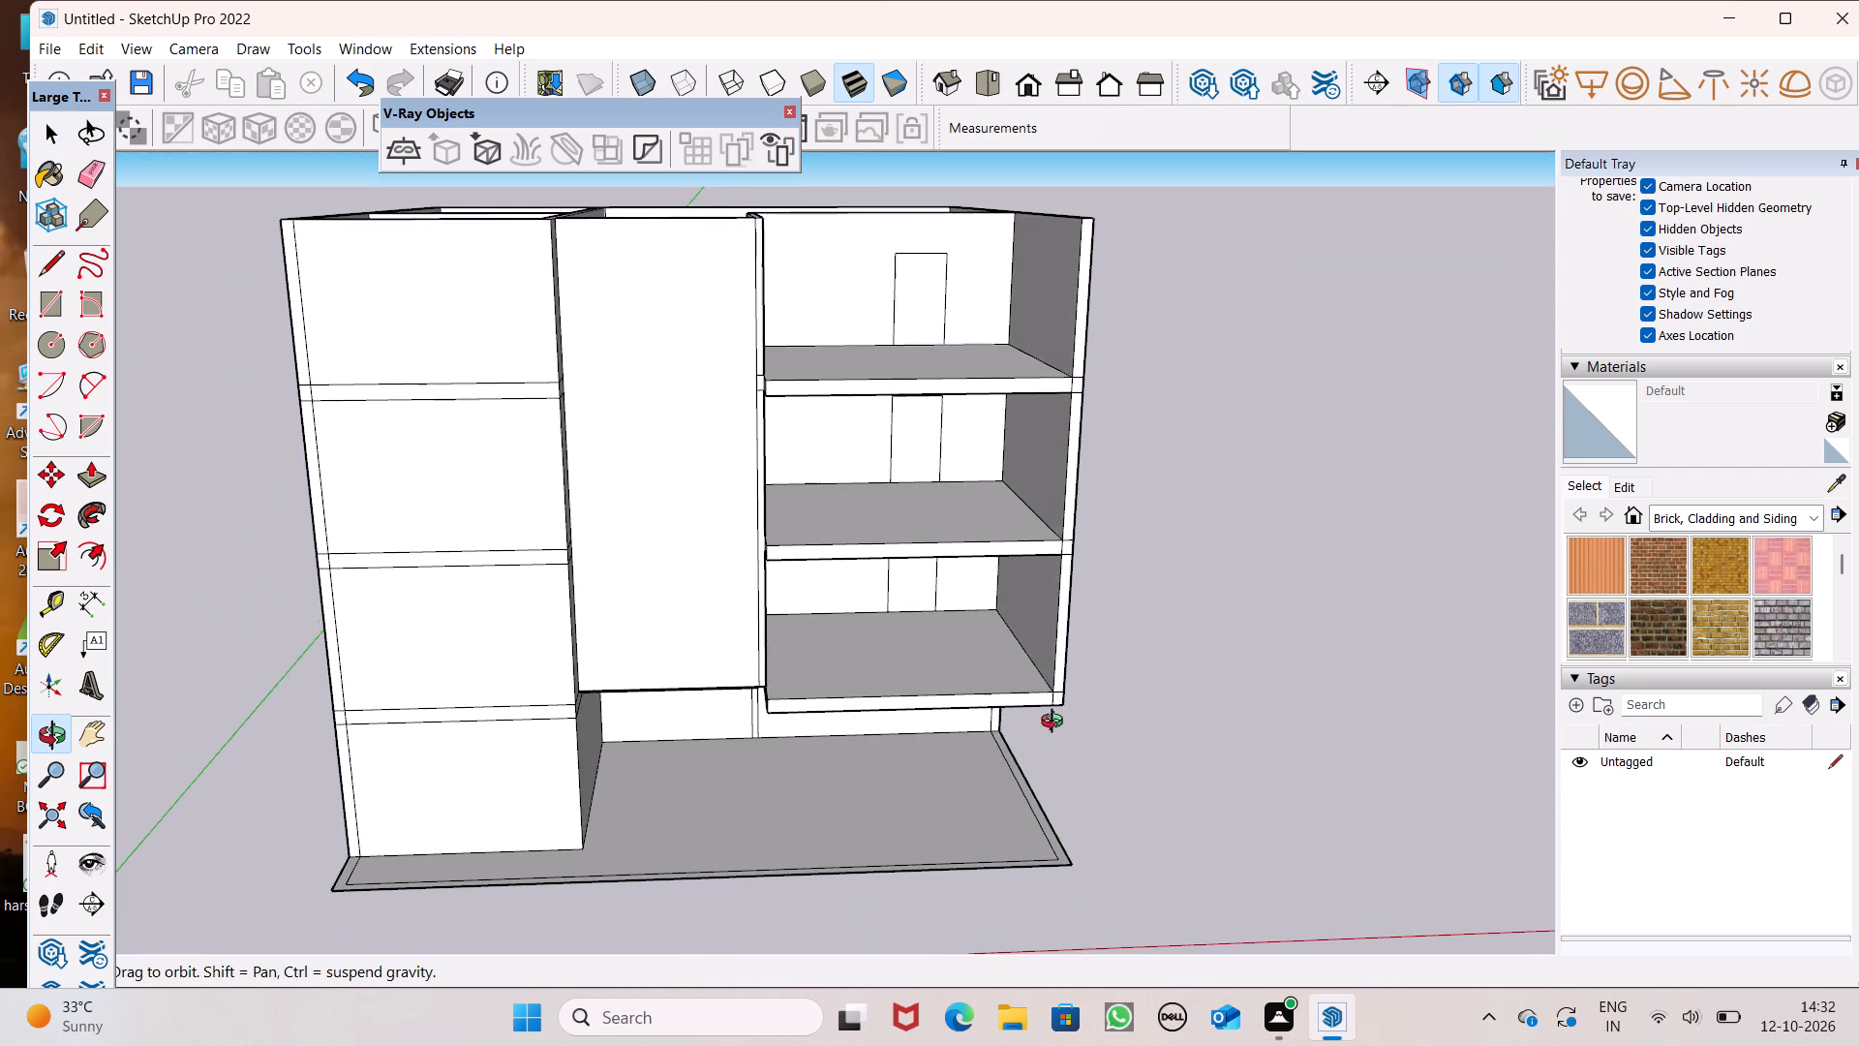
middle_drag(1056, 723, 985, 703)
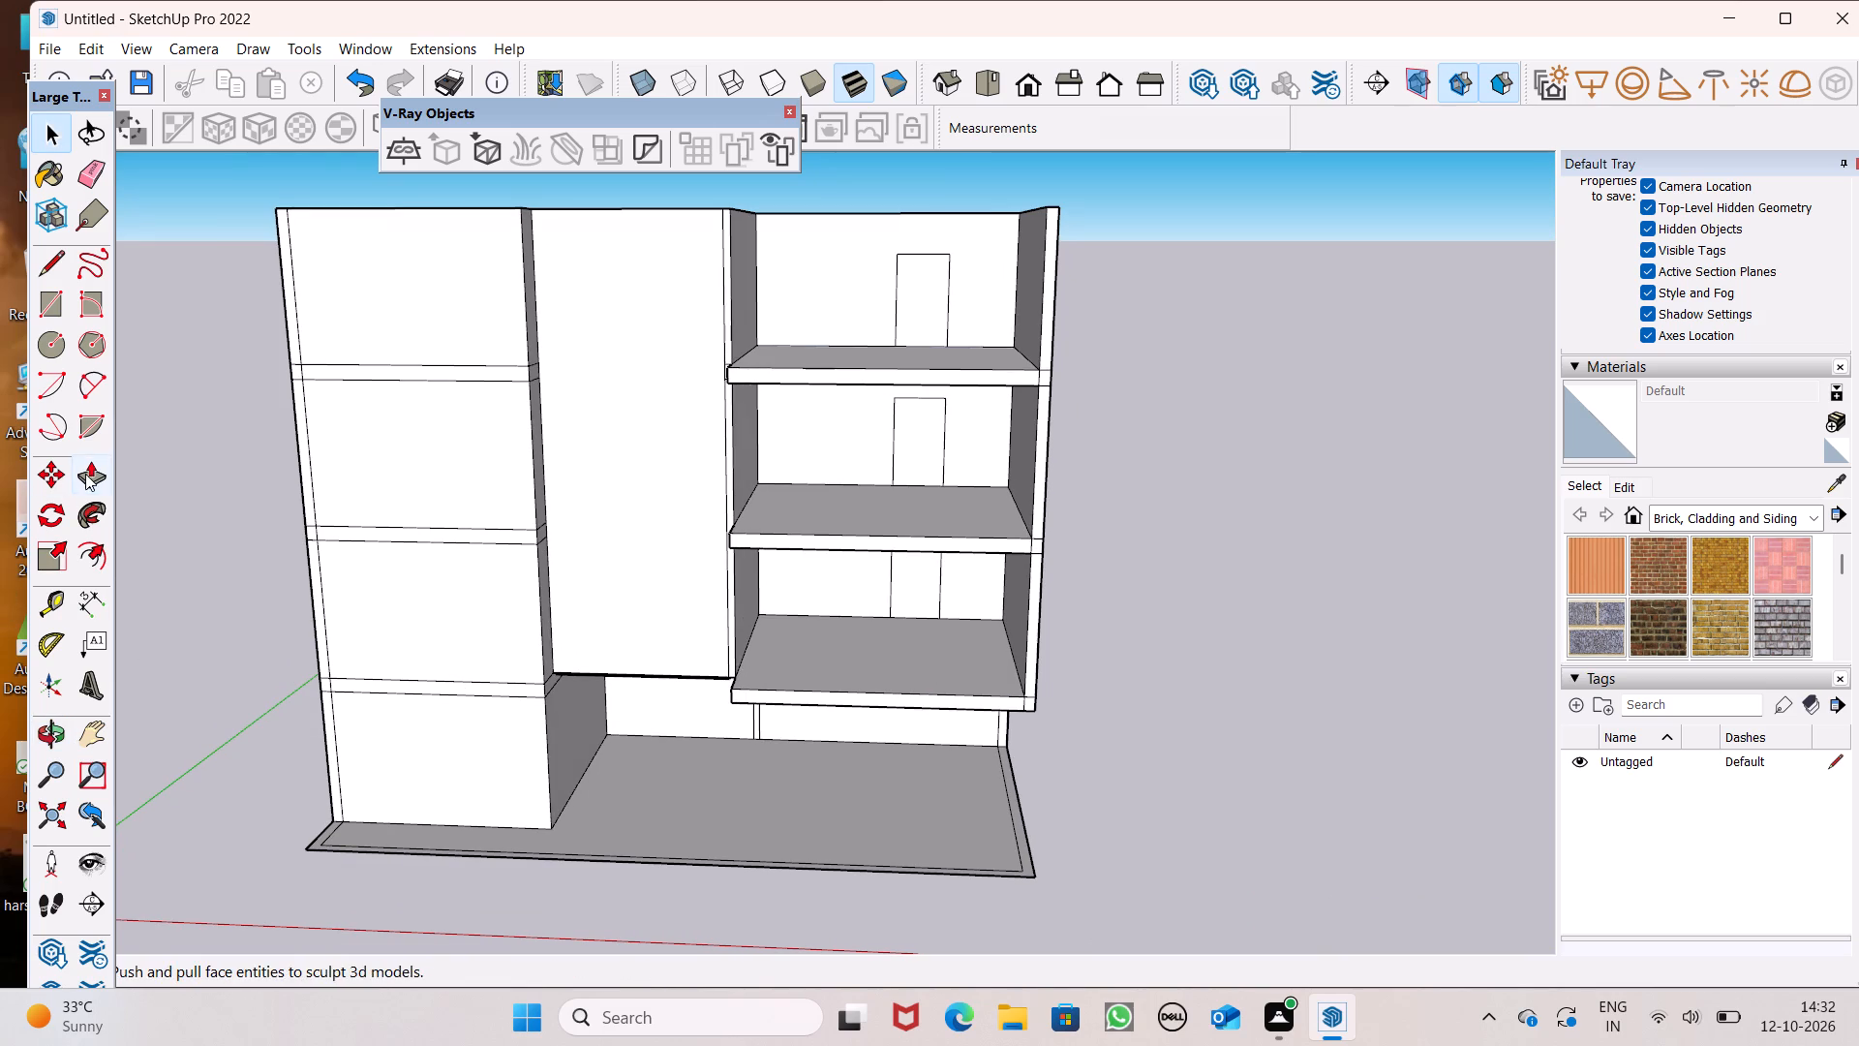
click(87, 473)
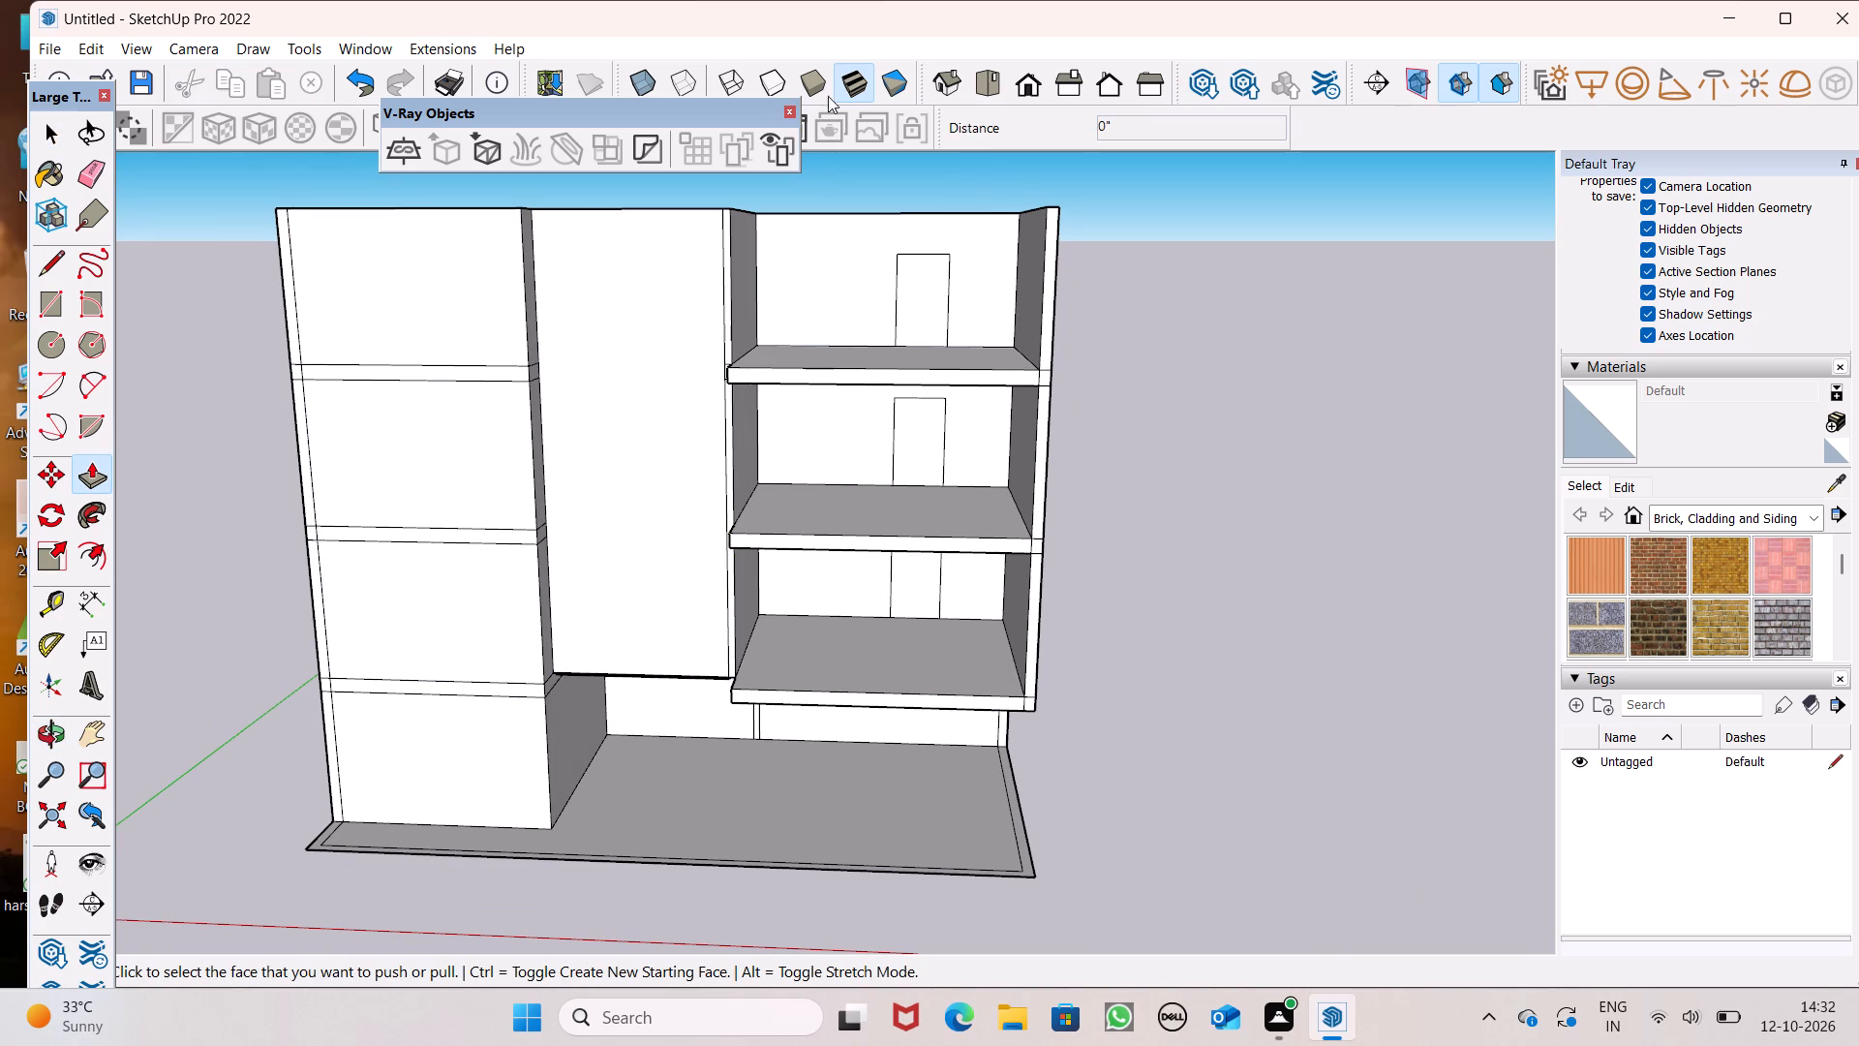
middle_drag(1078, 484, 1108, 483)
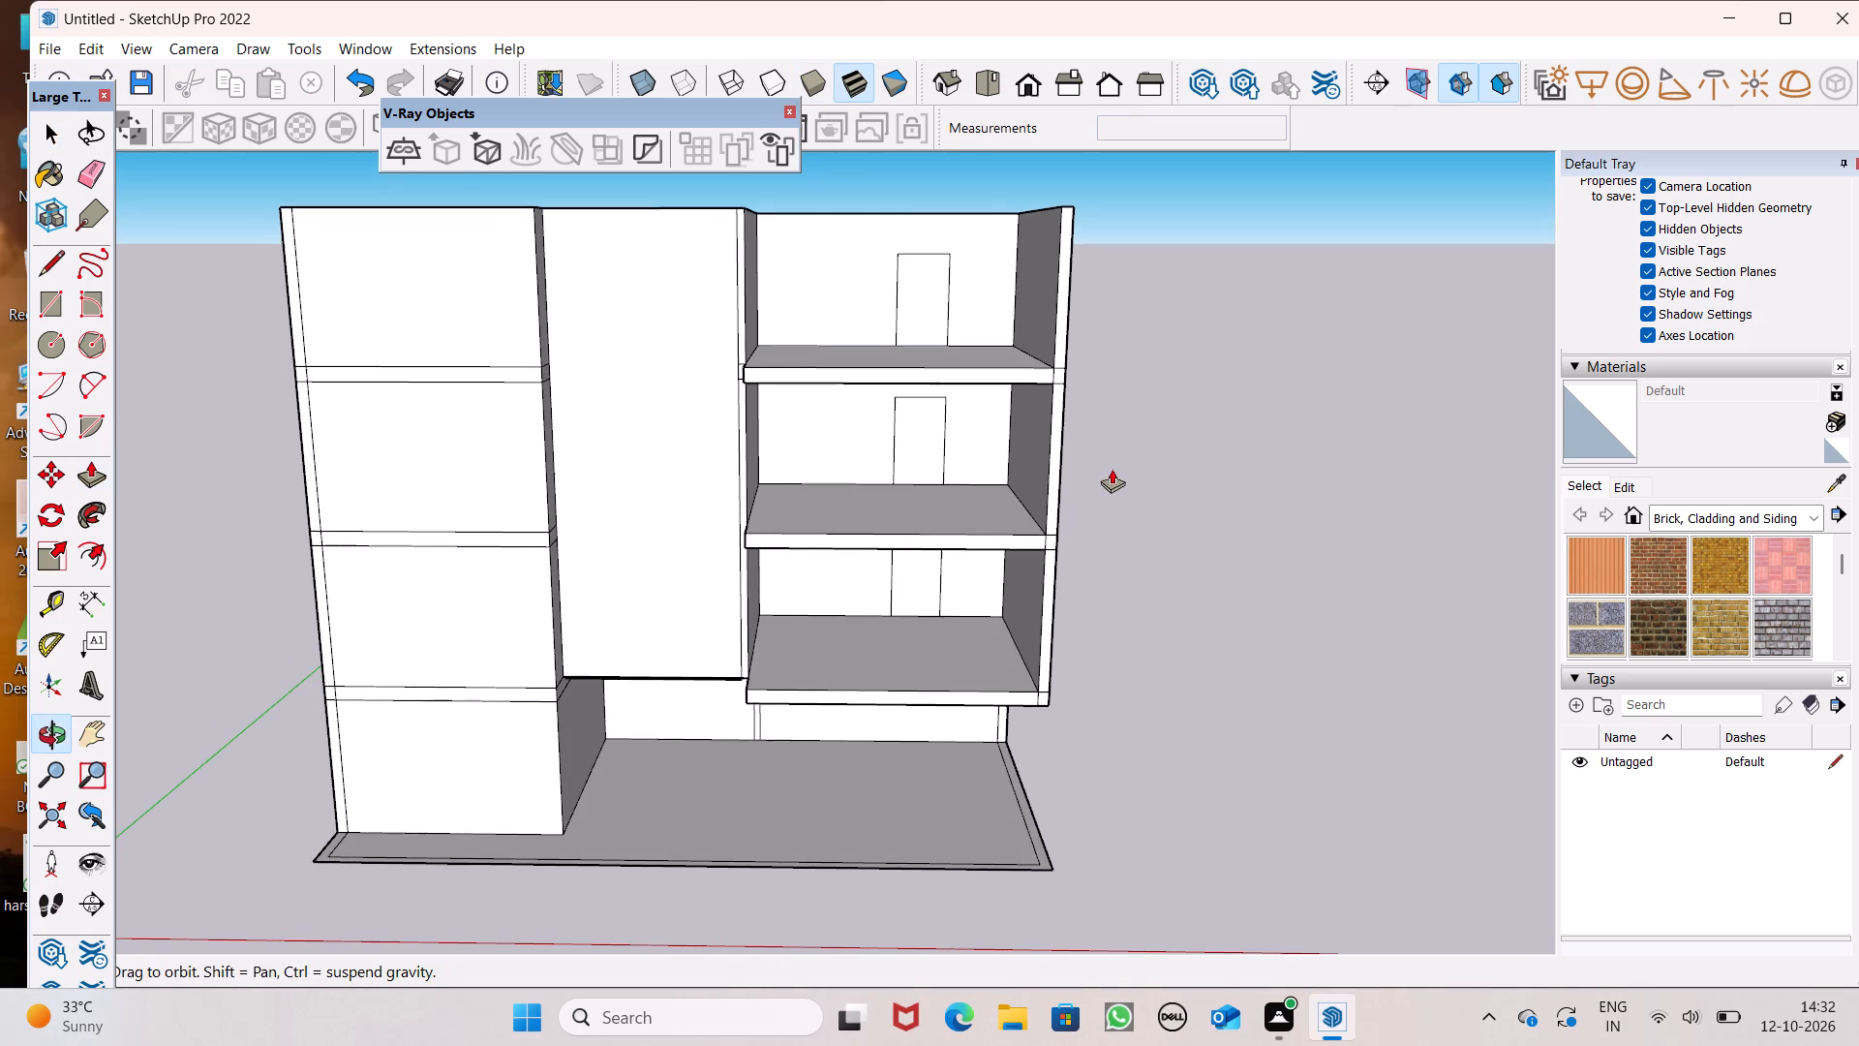
scroll(1102, 529, up, 2)
drag(1038, 640, 966, 588)
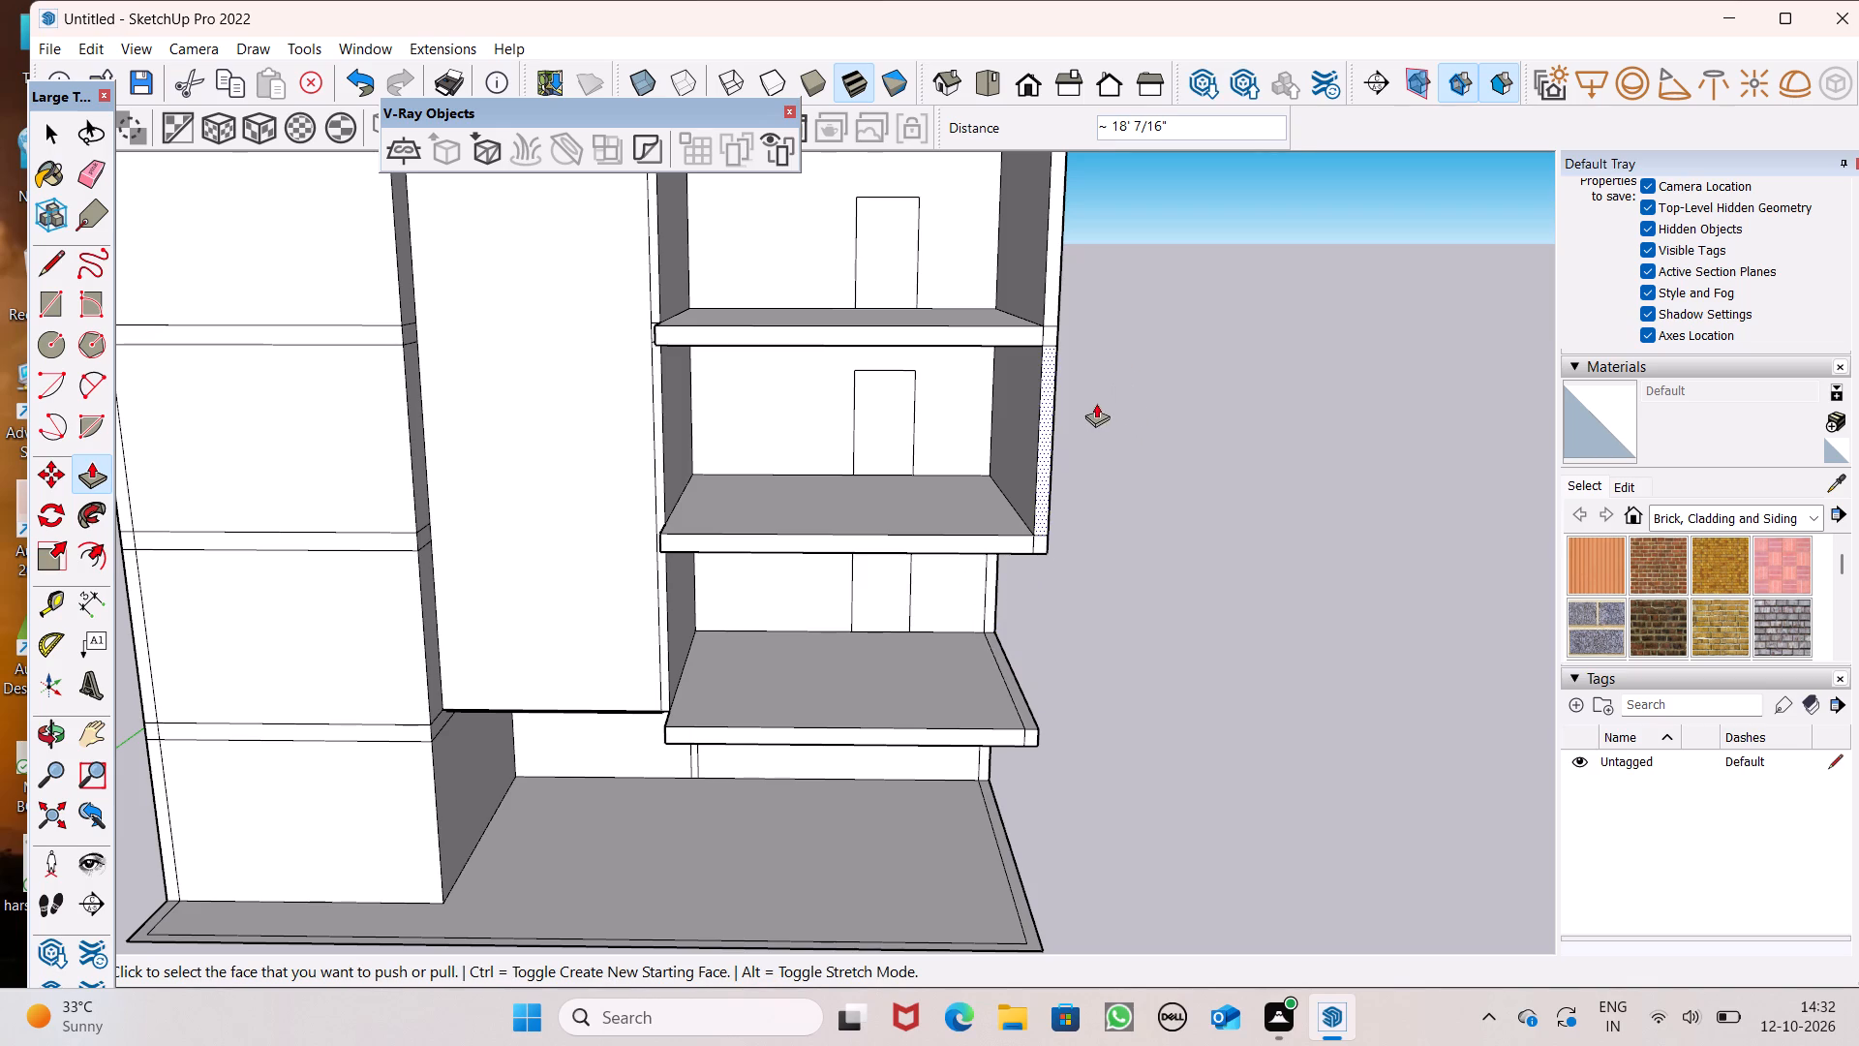
Push the outer side wall ends of the top-floor and second-floor balconies back about 18' 7/16" to the recessed wall.
scroll(1026, 389, down, 1)
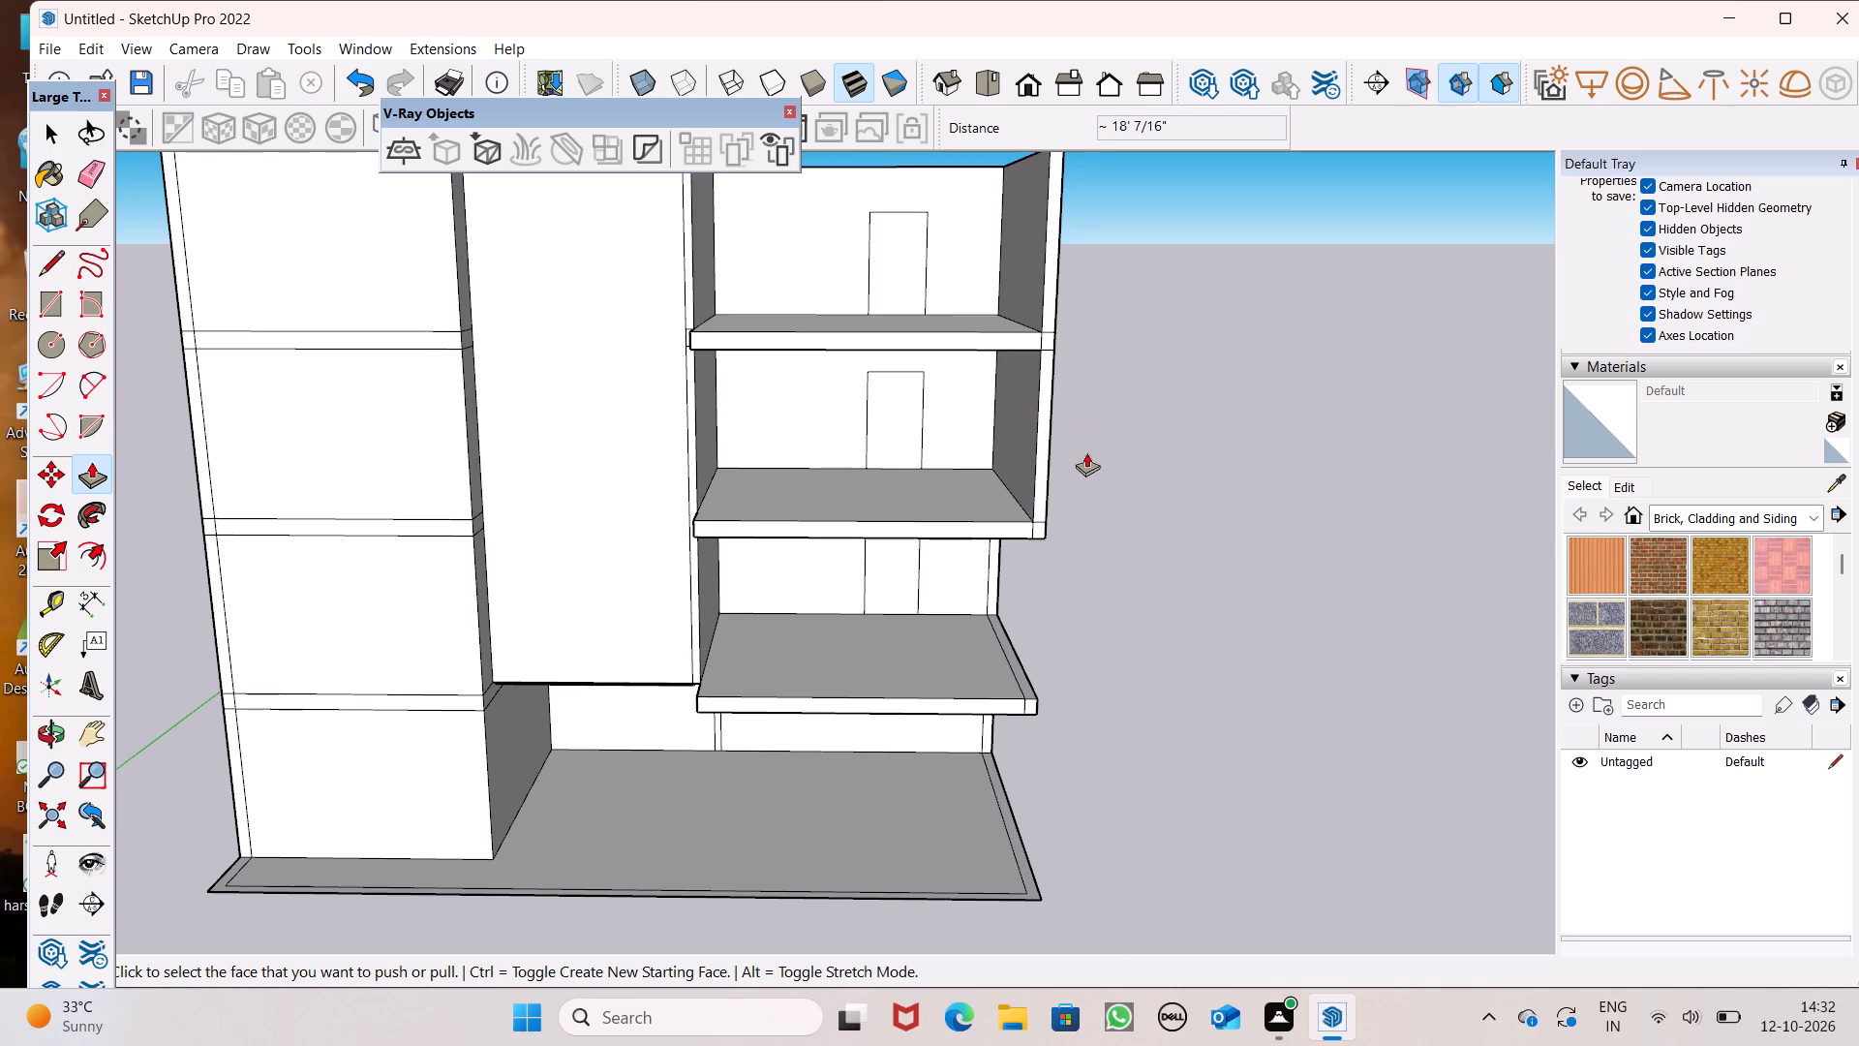
scroll(1086, 452, down, 2)
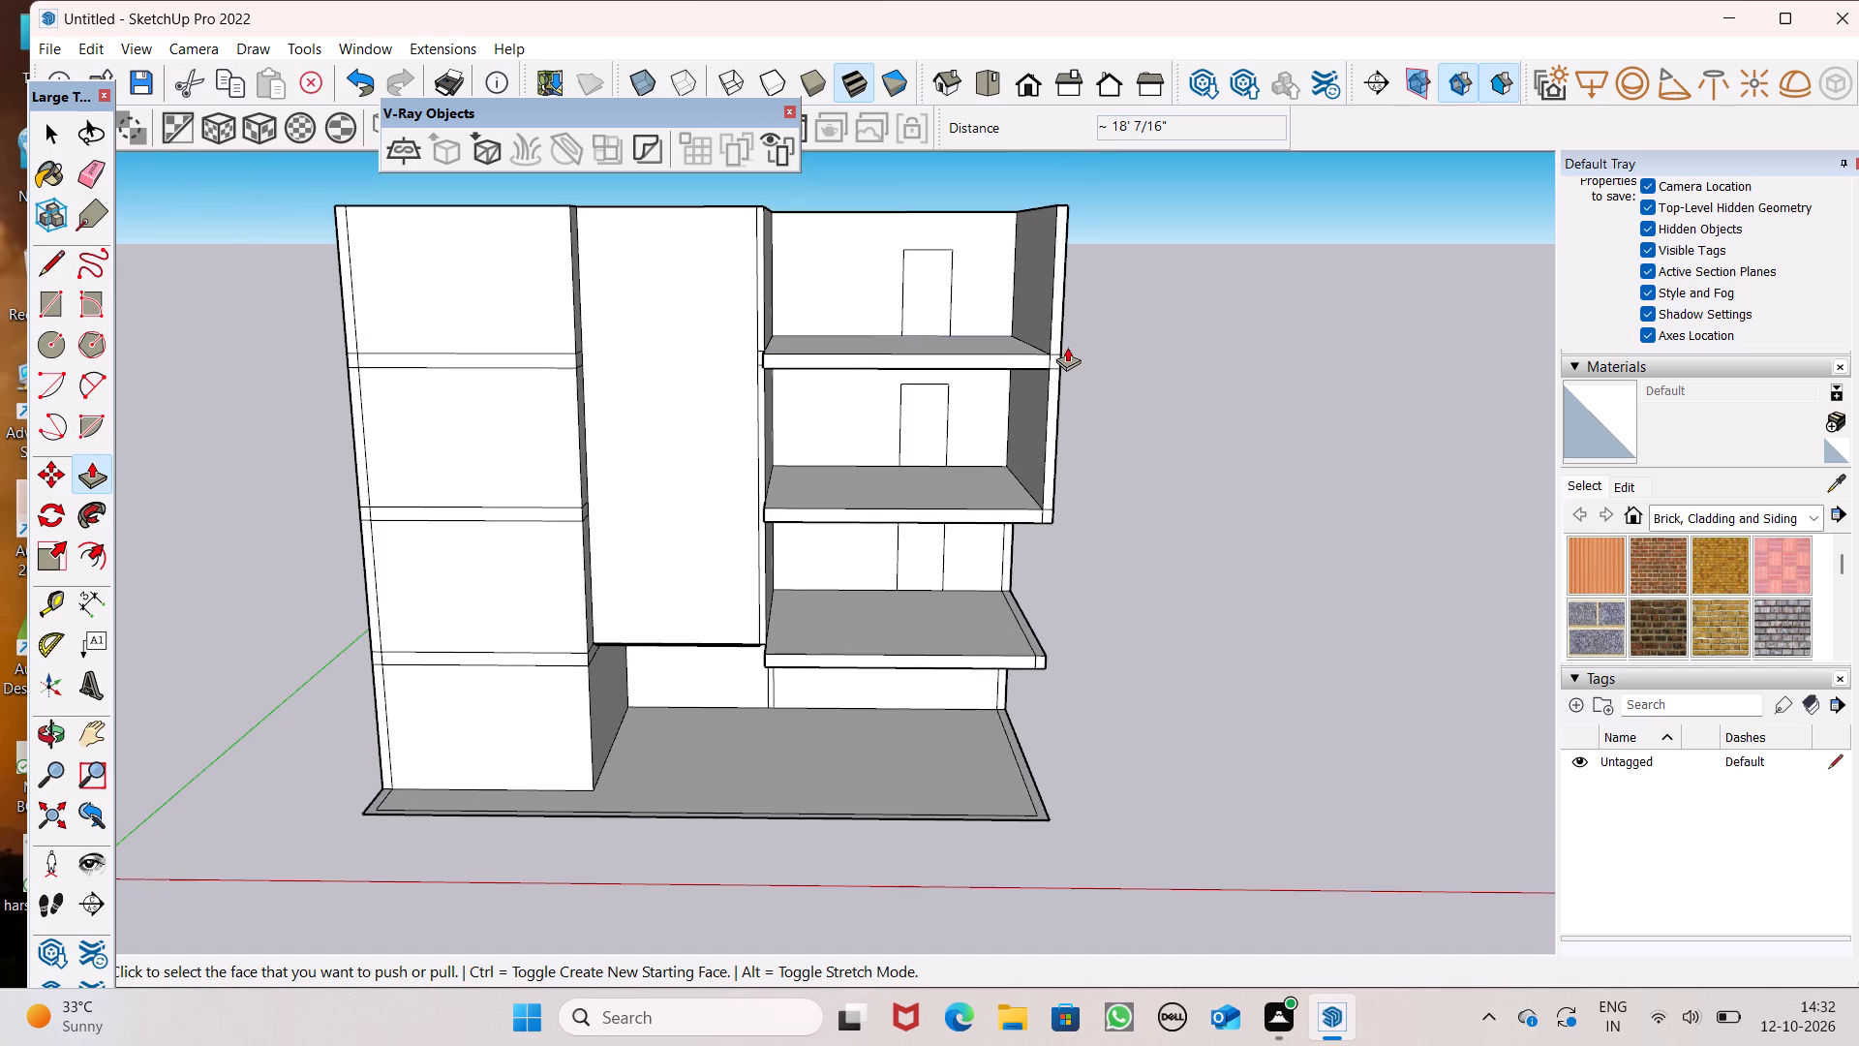
scroll(1067, 347, down, 1)
scroll(1054, 276, up, 1)
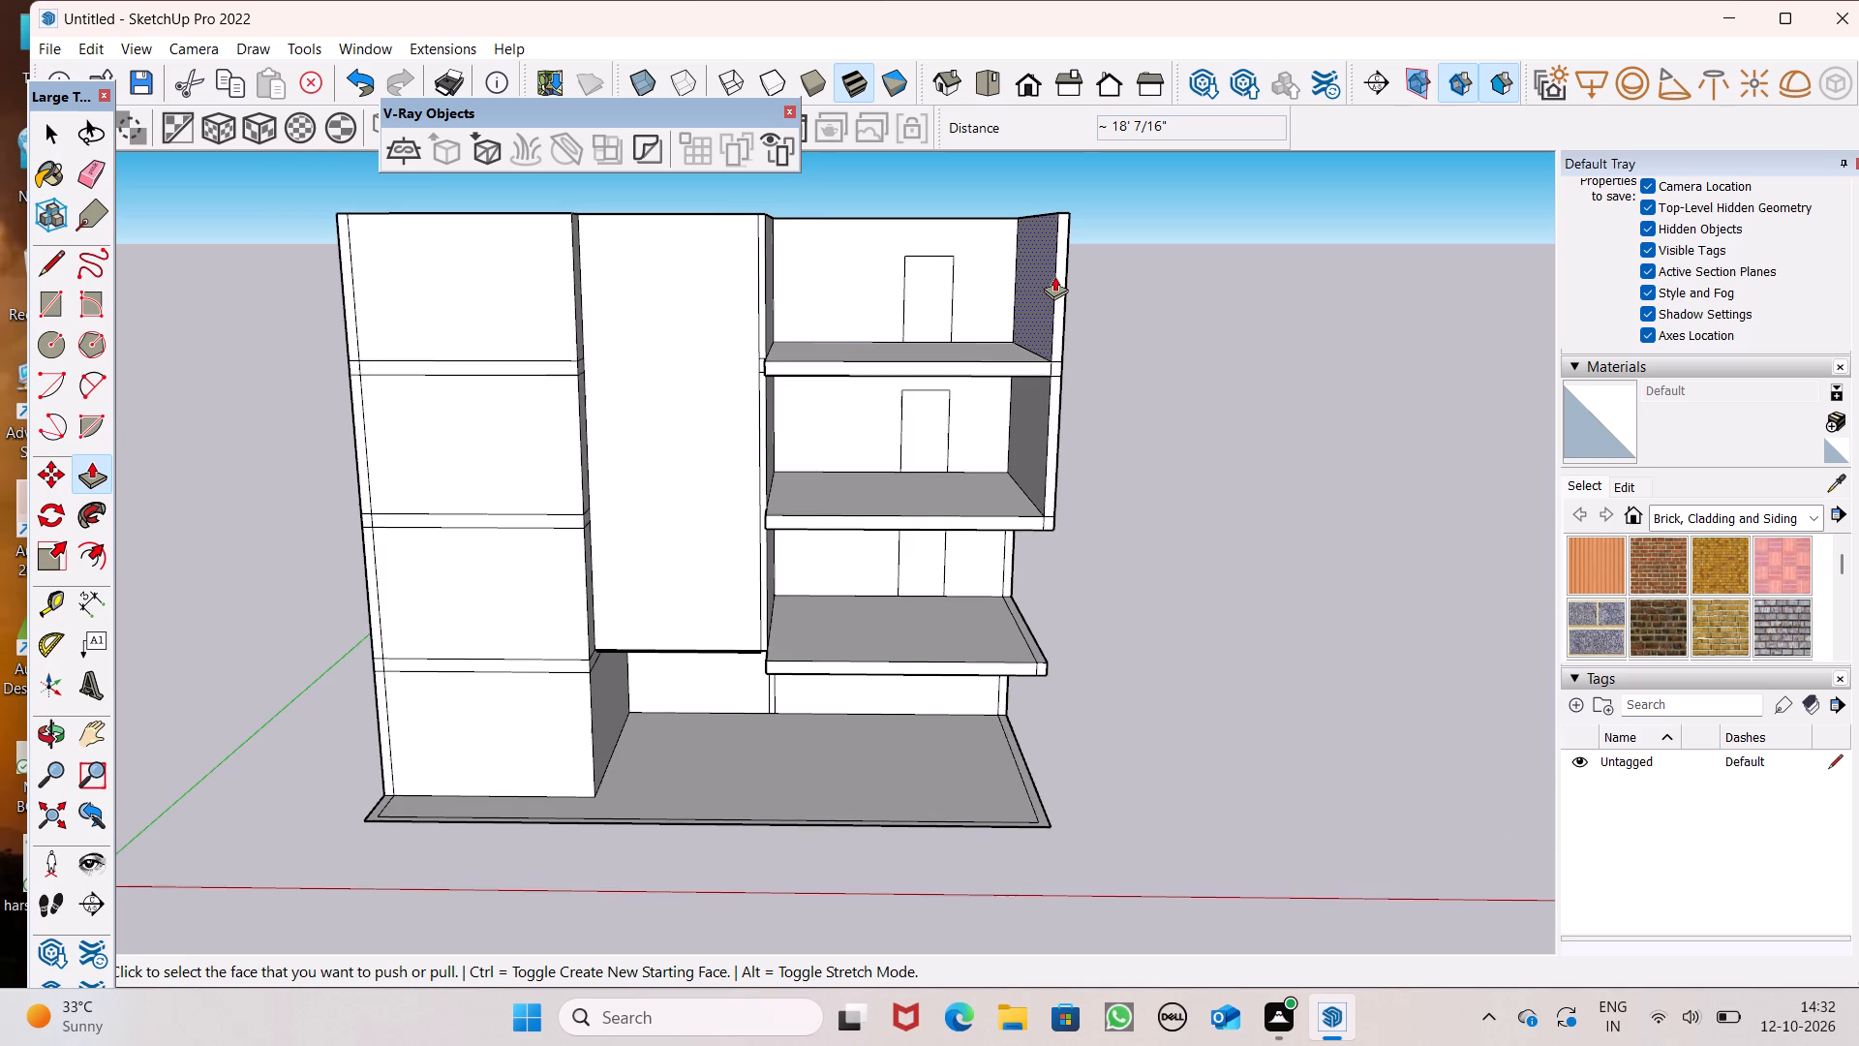
scroll(1054, 276, down, 1)
drag(1055, 276, 1038, 258)
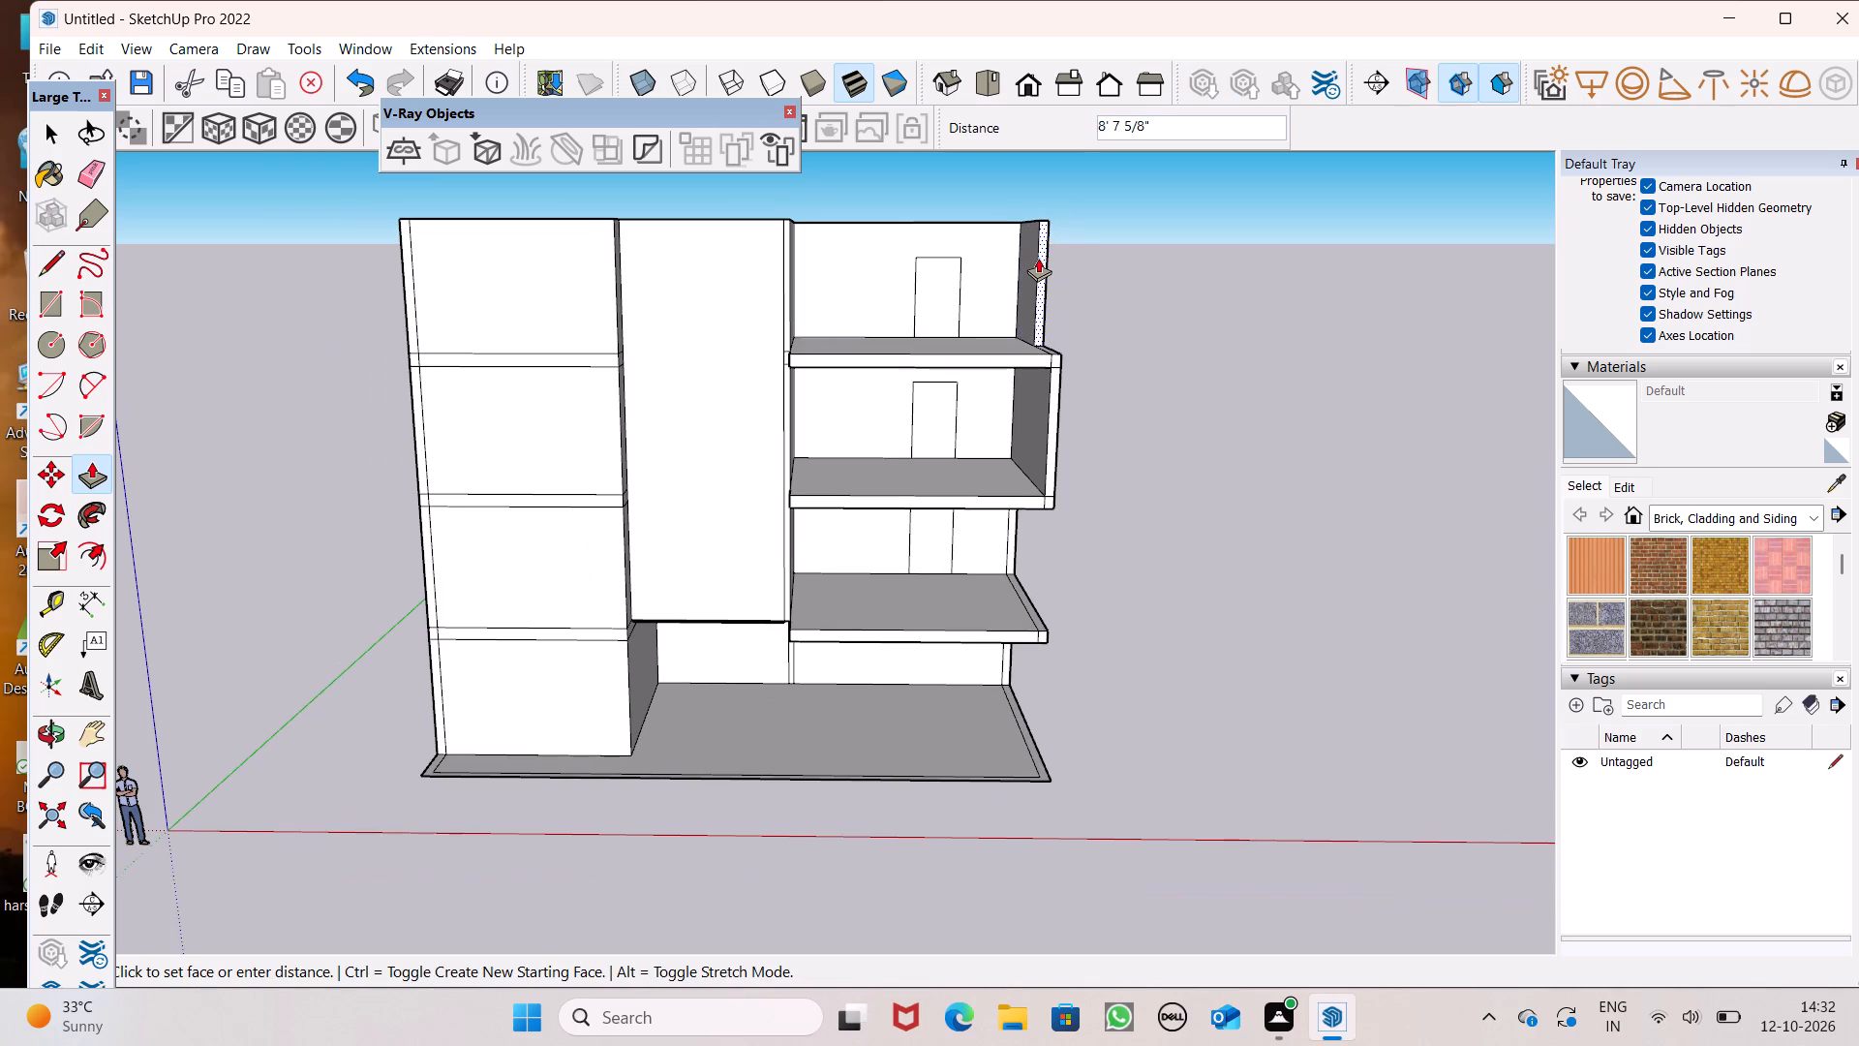
drag(1038, 258, 1003, 238)
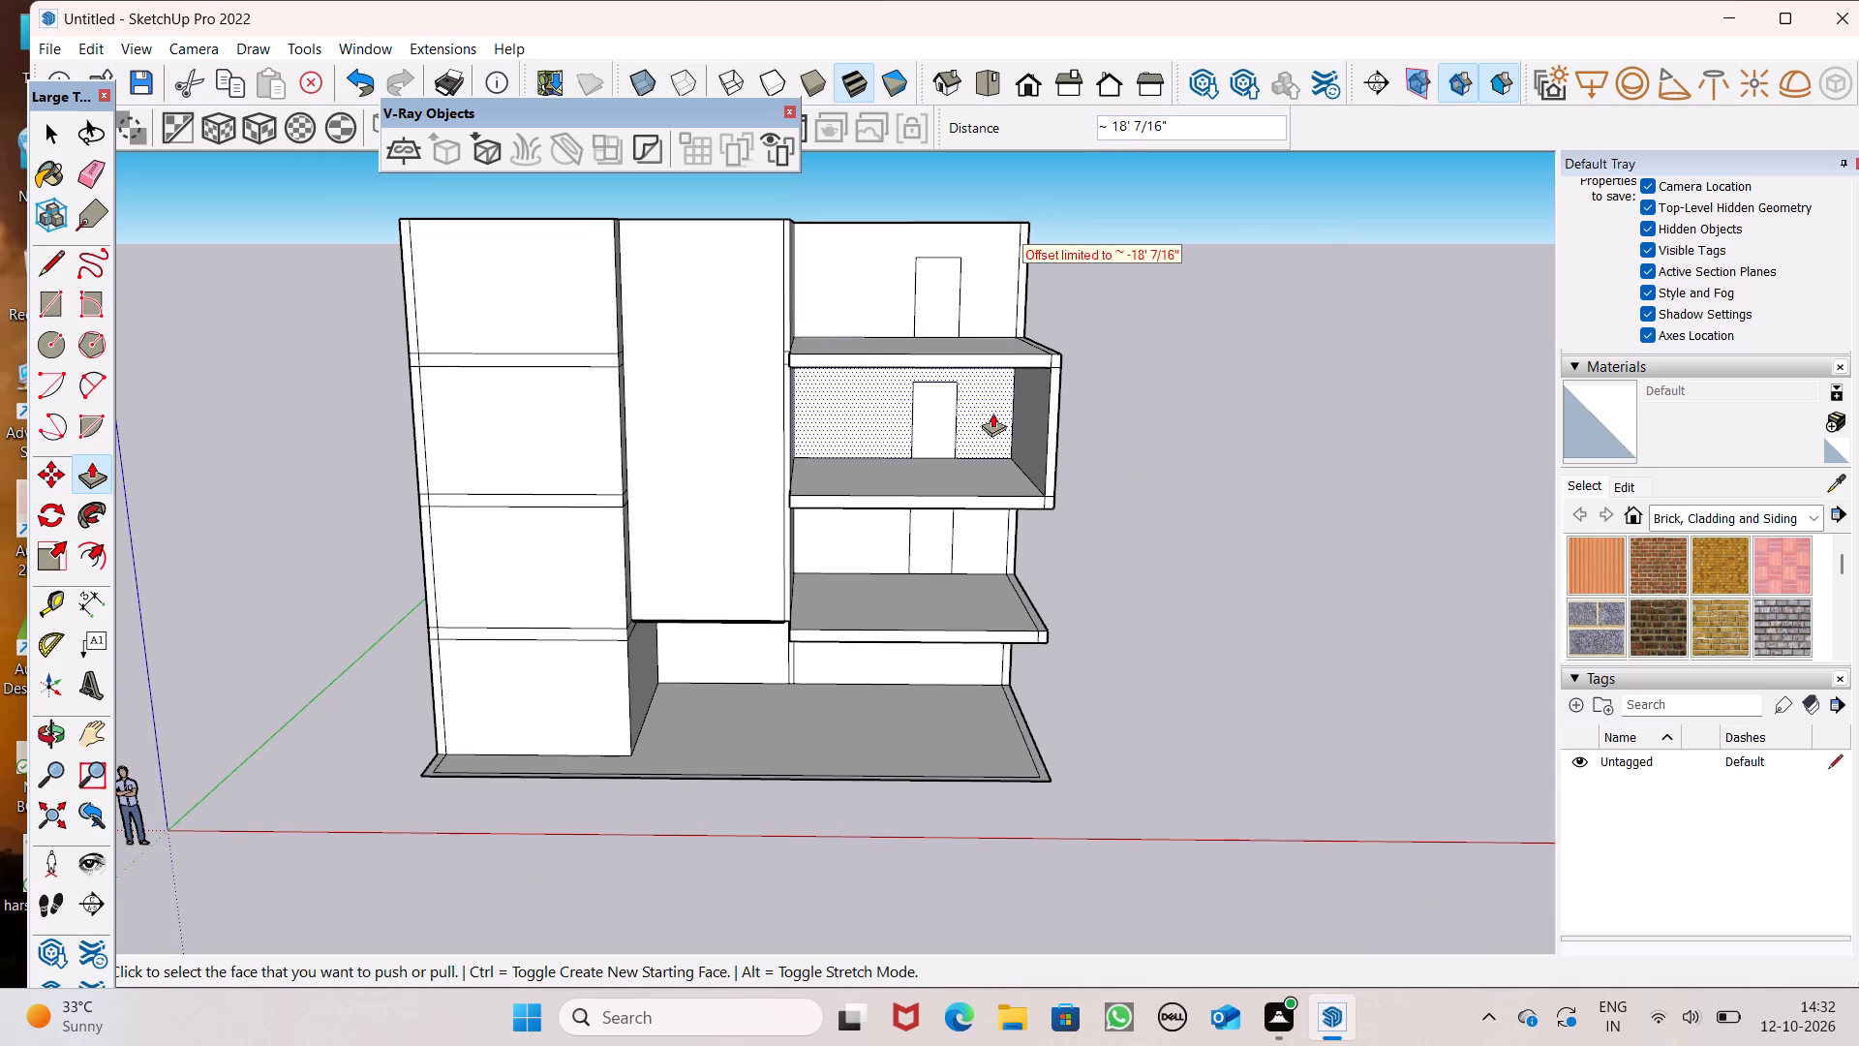
drag(1049, 440, 990, 395)
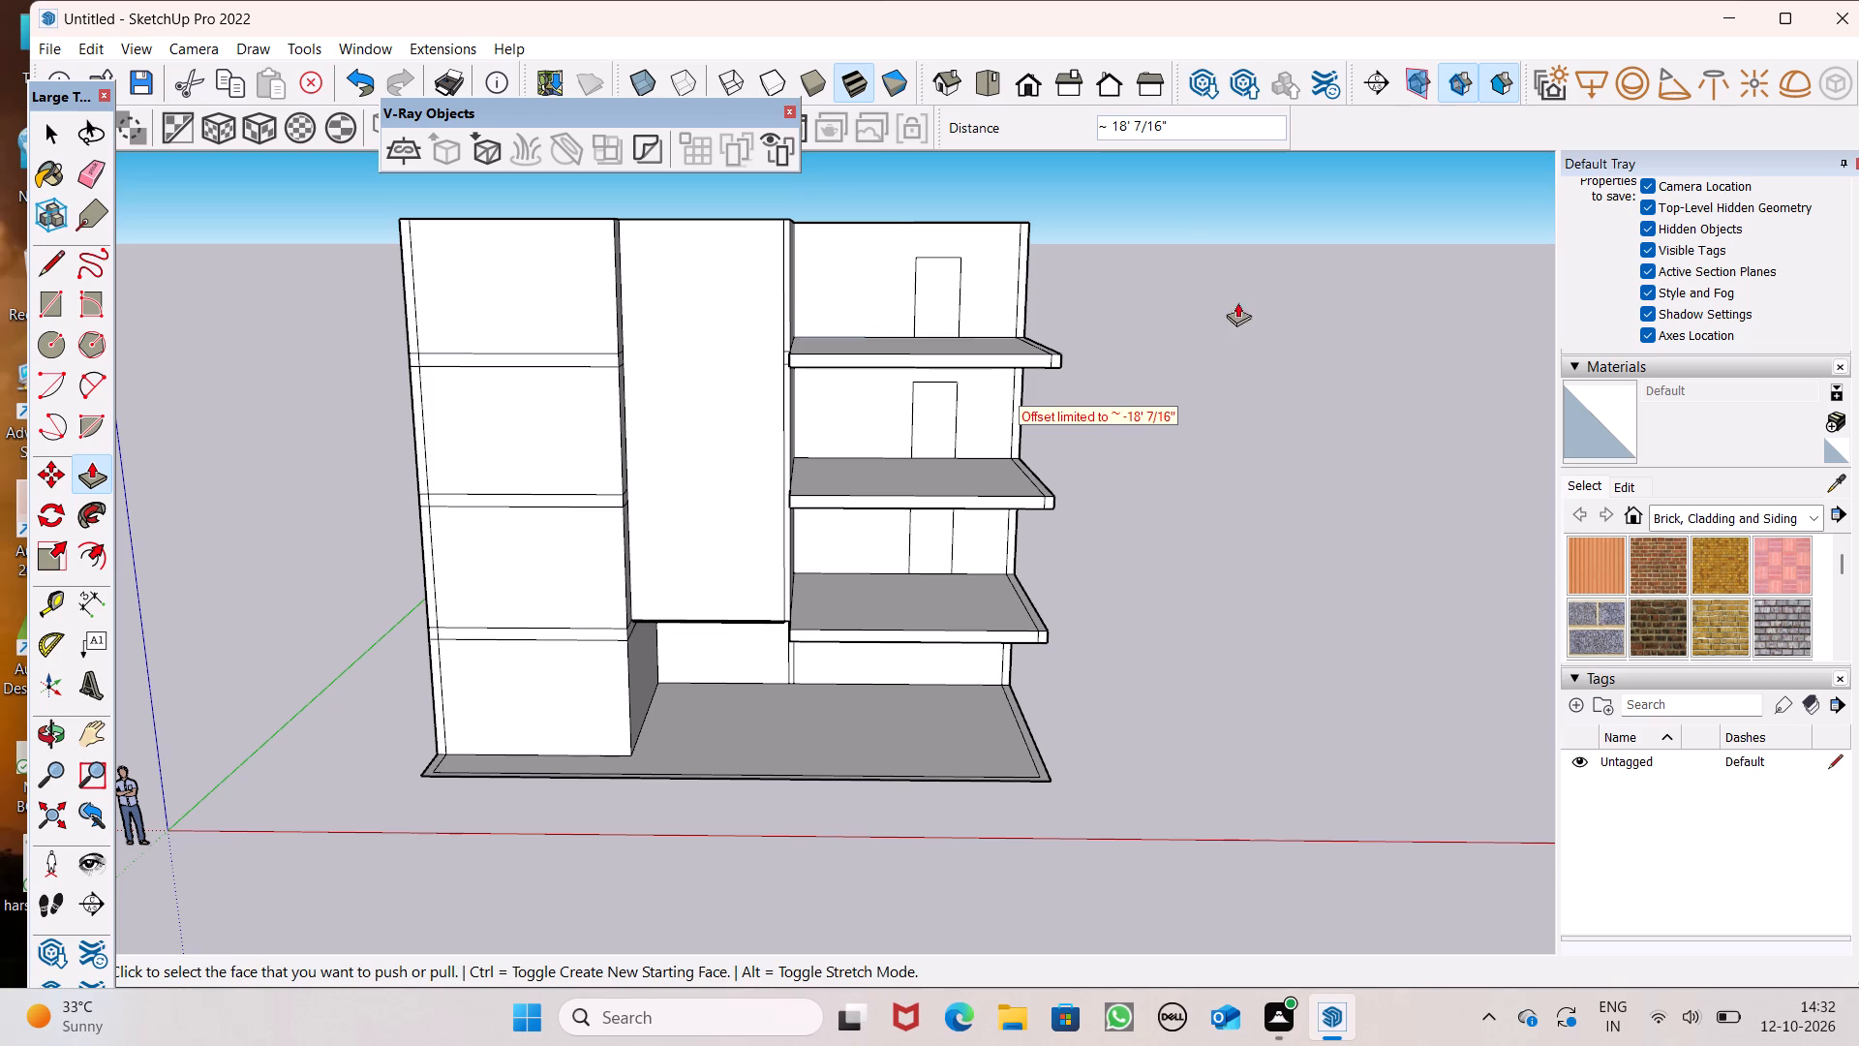
key(v)
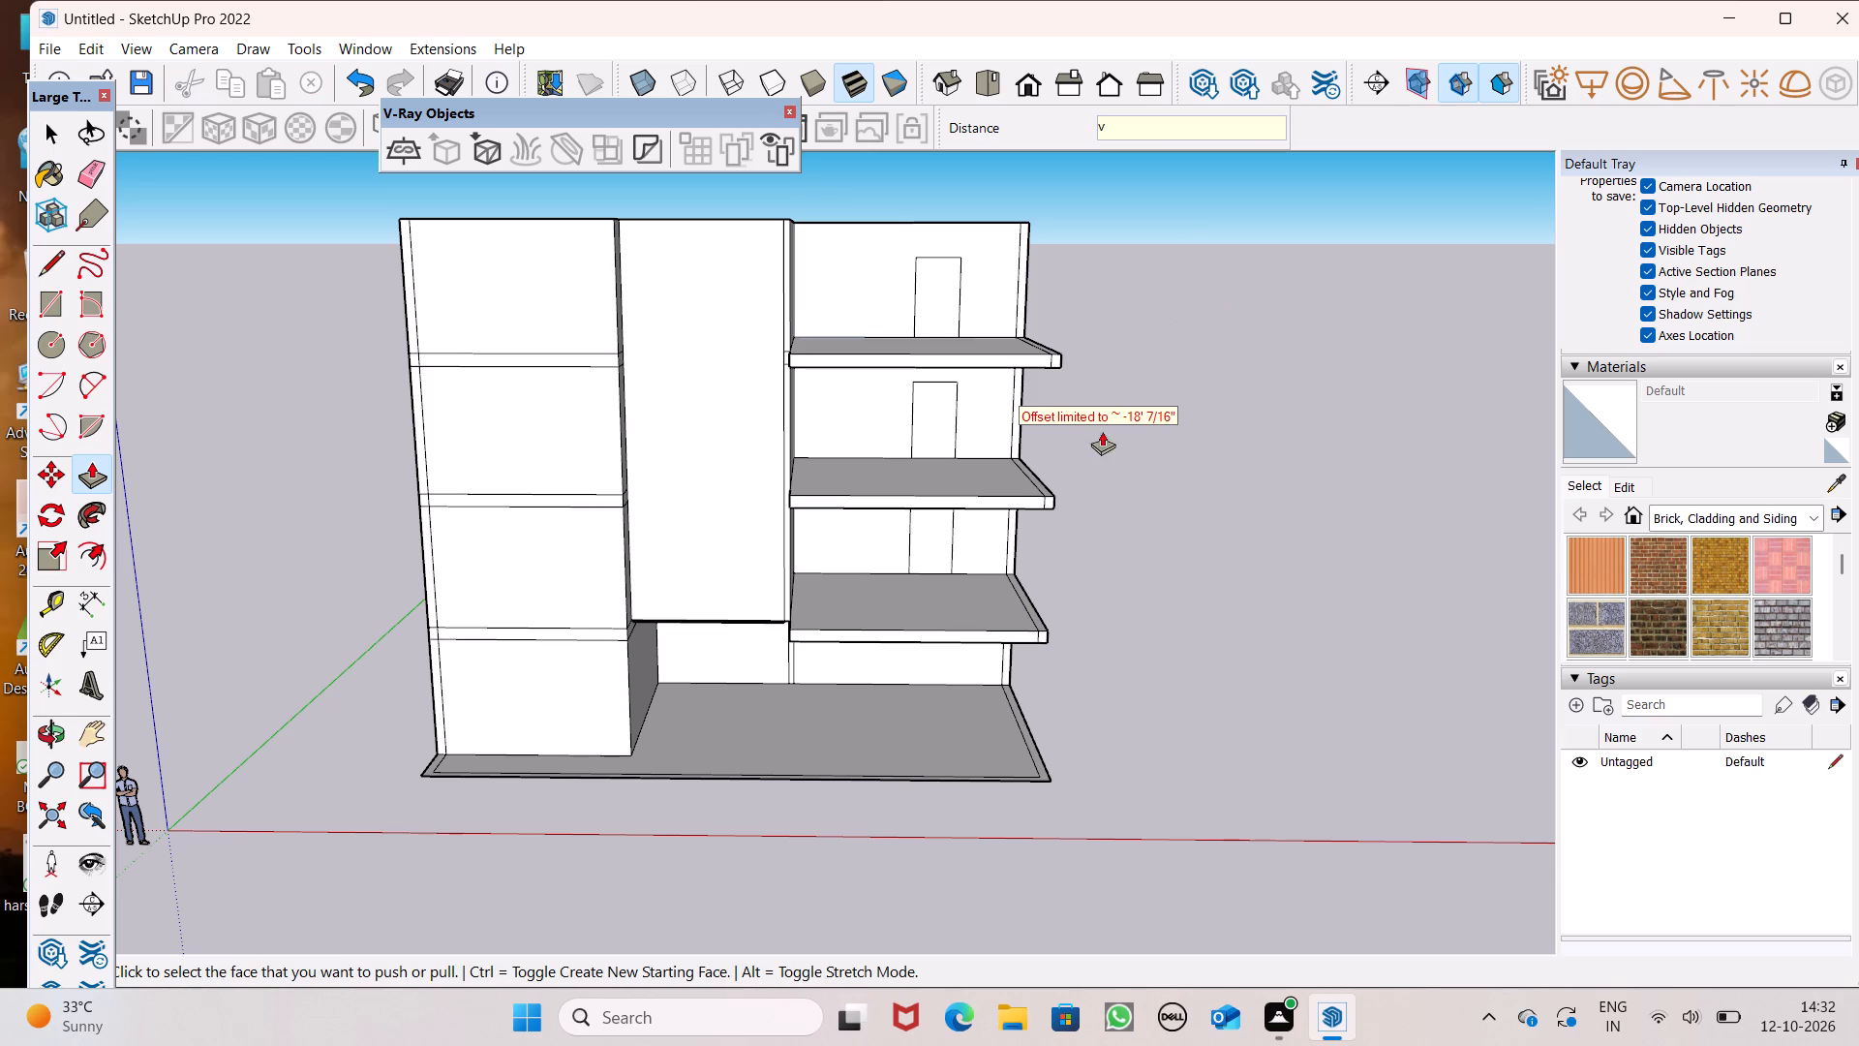
key(v)
key(v)
key(space)
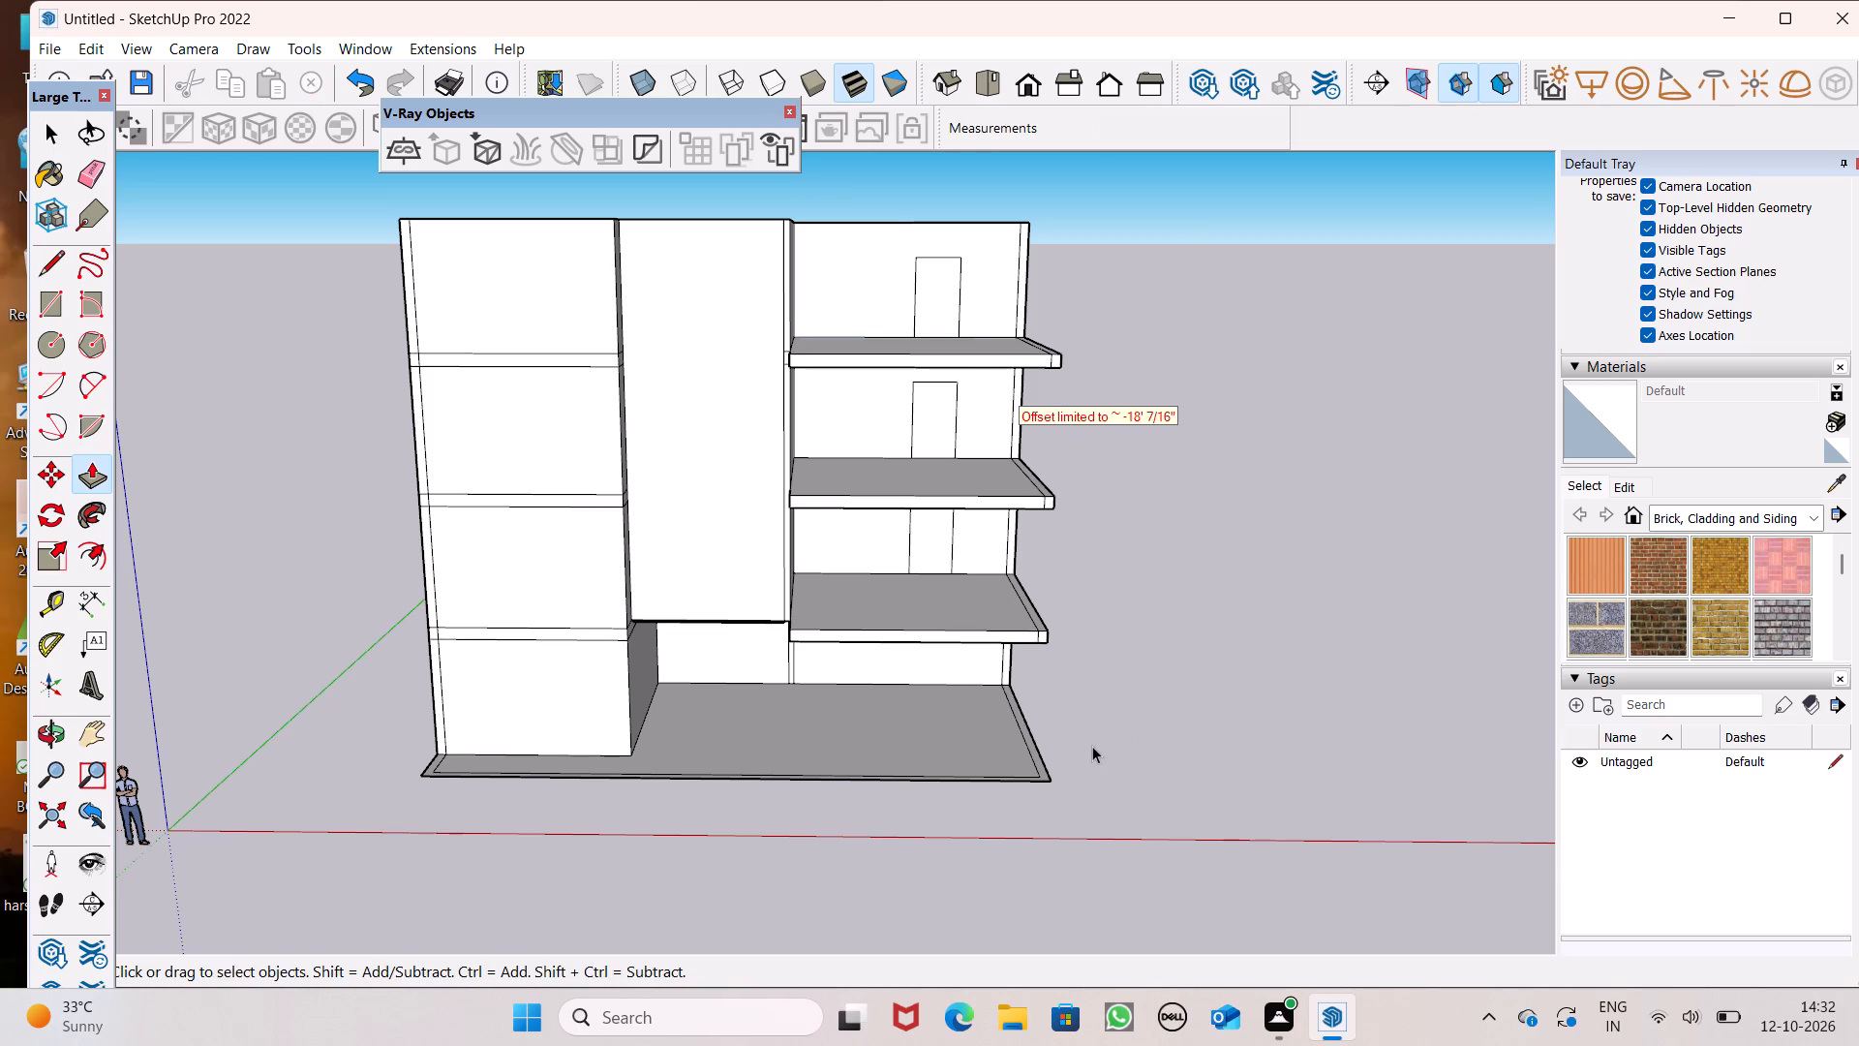
Copy the first-floor balcony door about 11' straight down onto the ground-floor recessed wall, aligned with the doors above.
middle_drag(1082, 743, 1080, 632)
scroll(949, 545, up, 2)
double_click(934, 542)
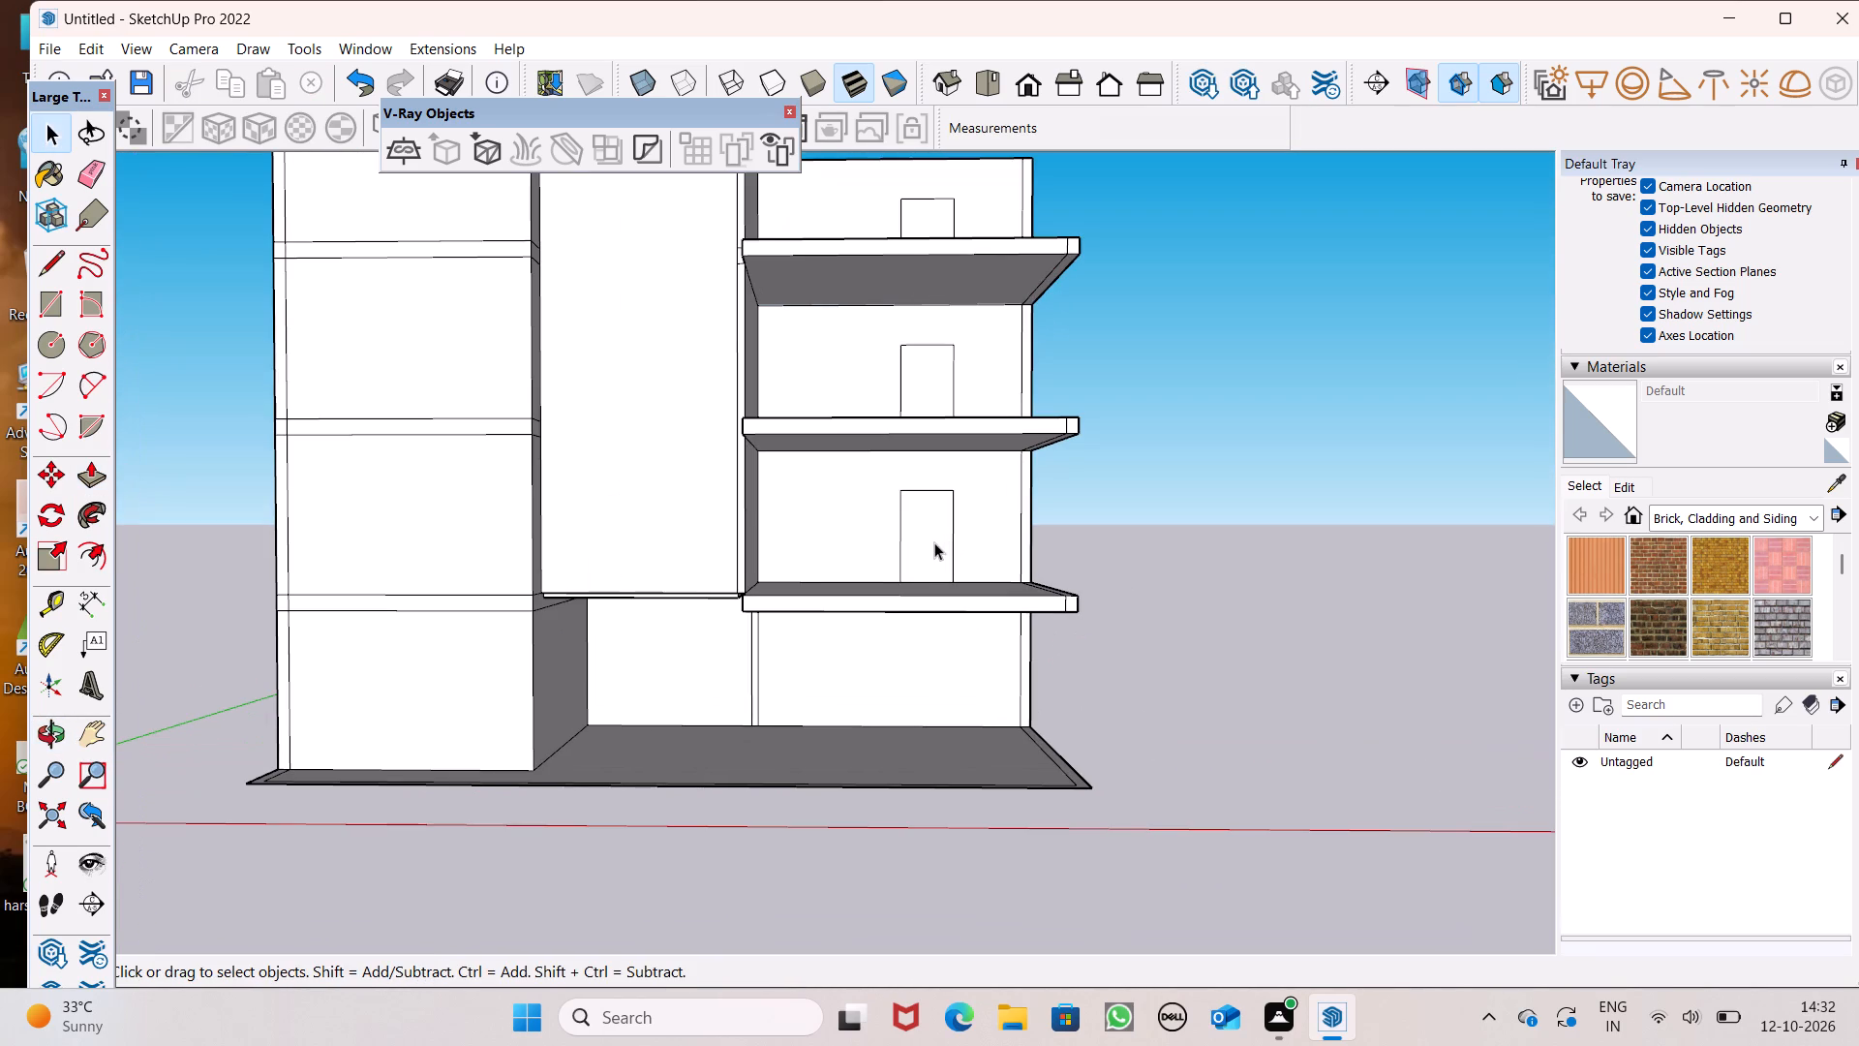
key(m)
key(Return)
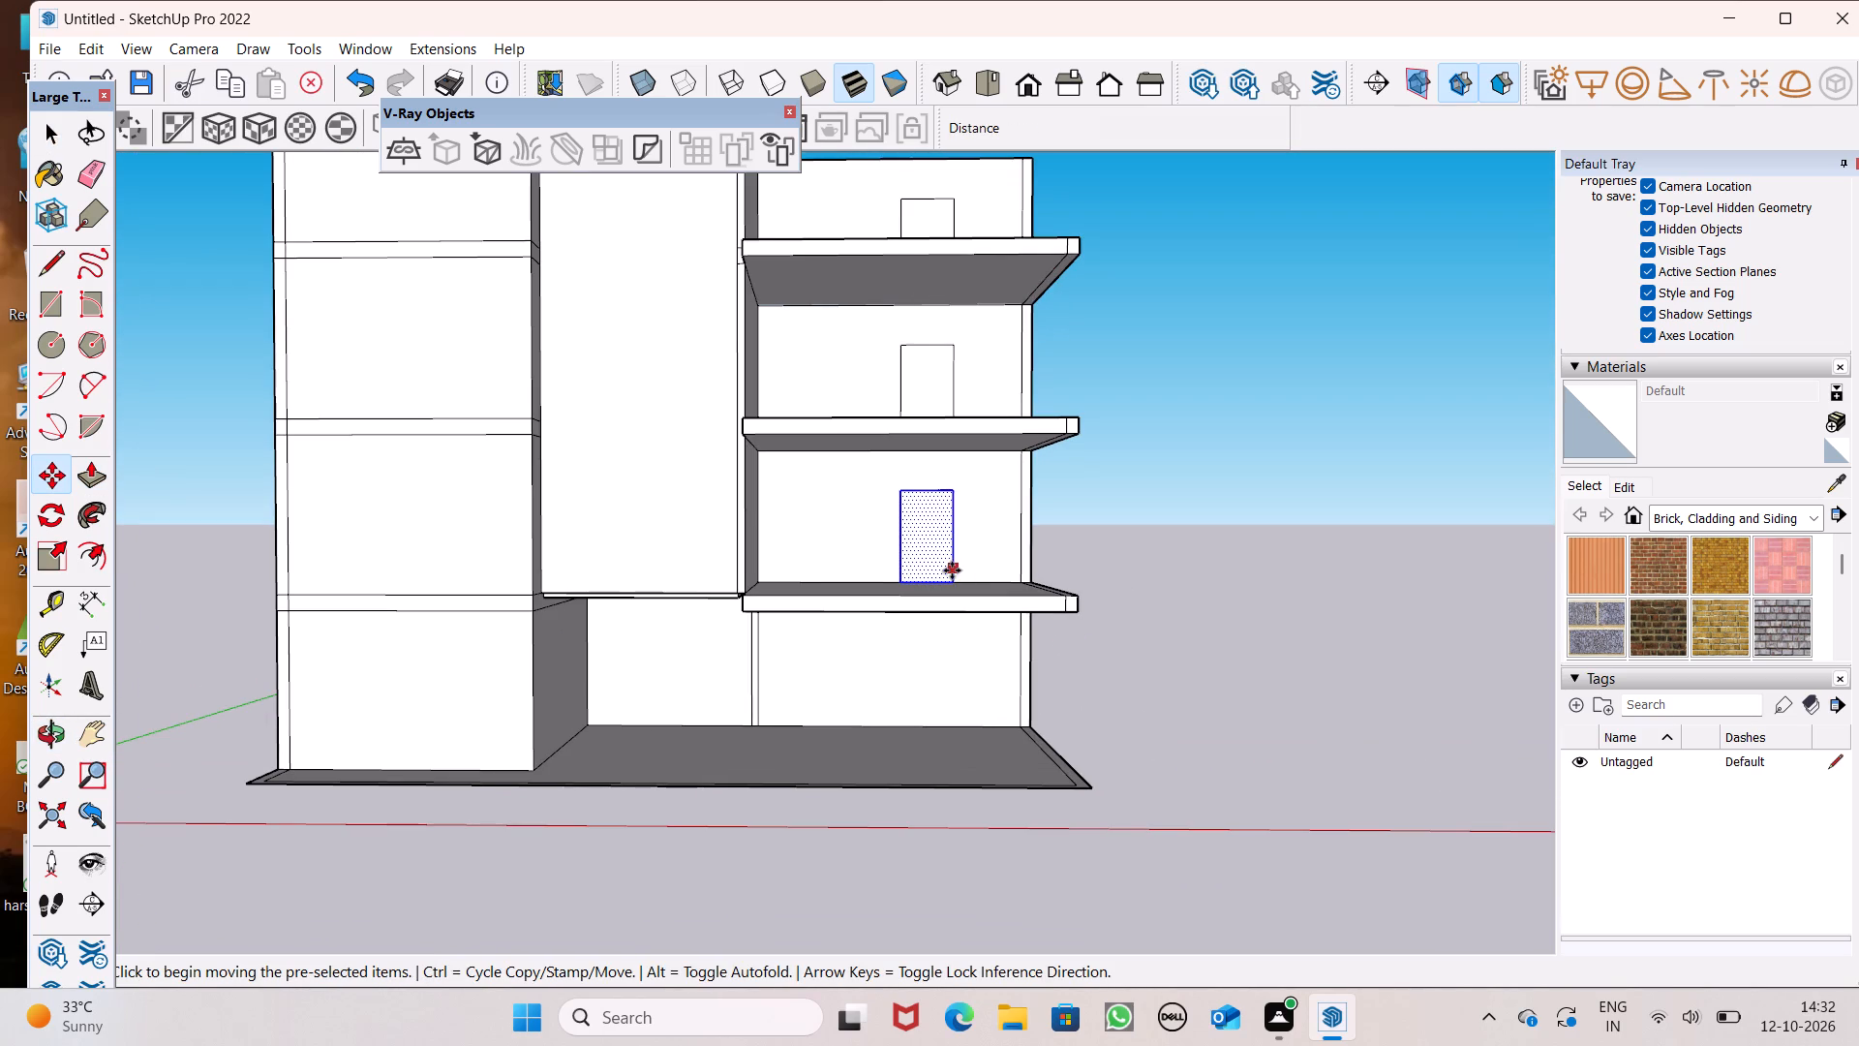
drag(952, 581, 937, 726)
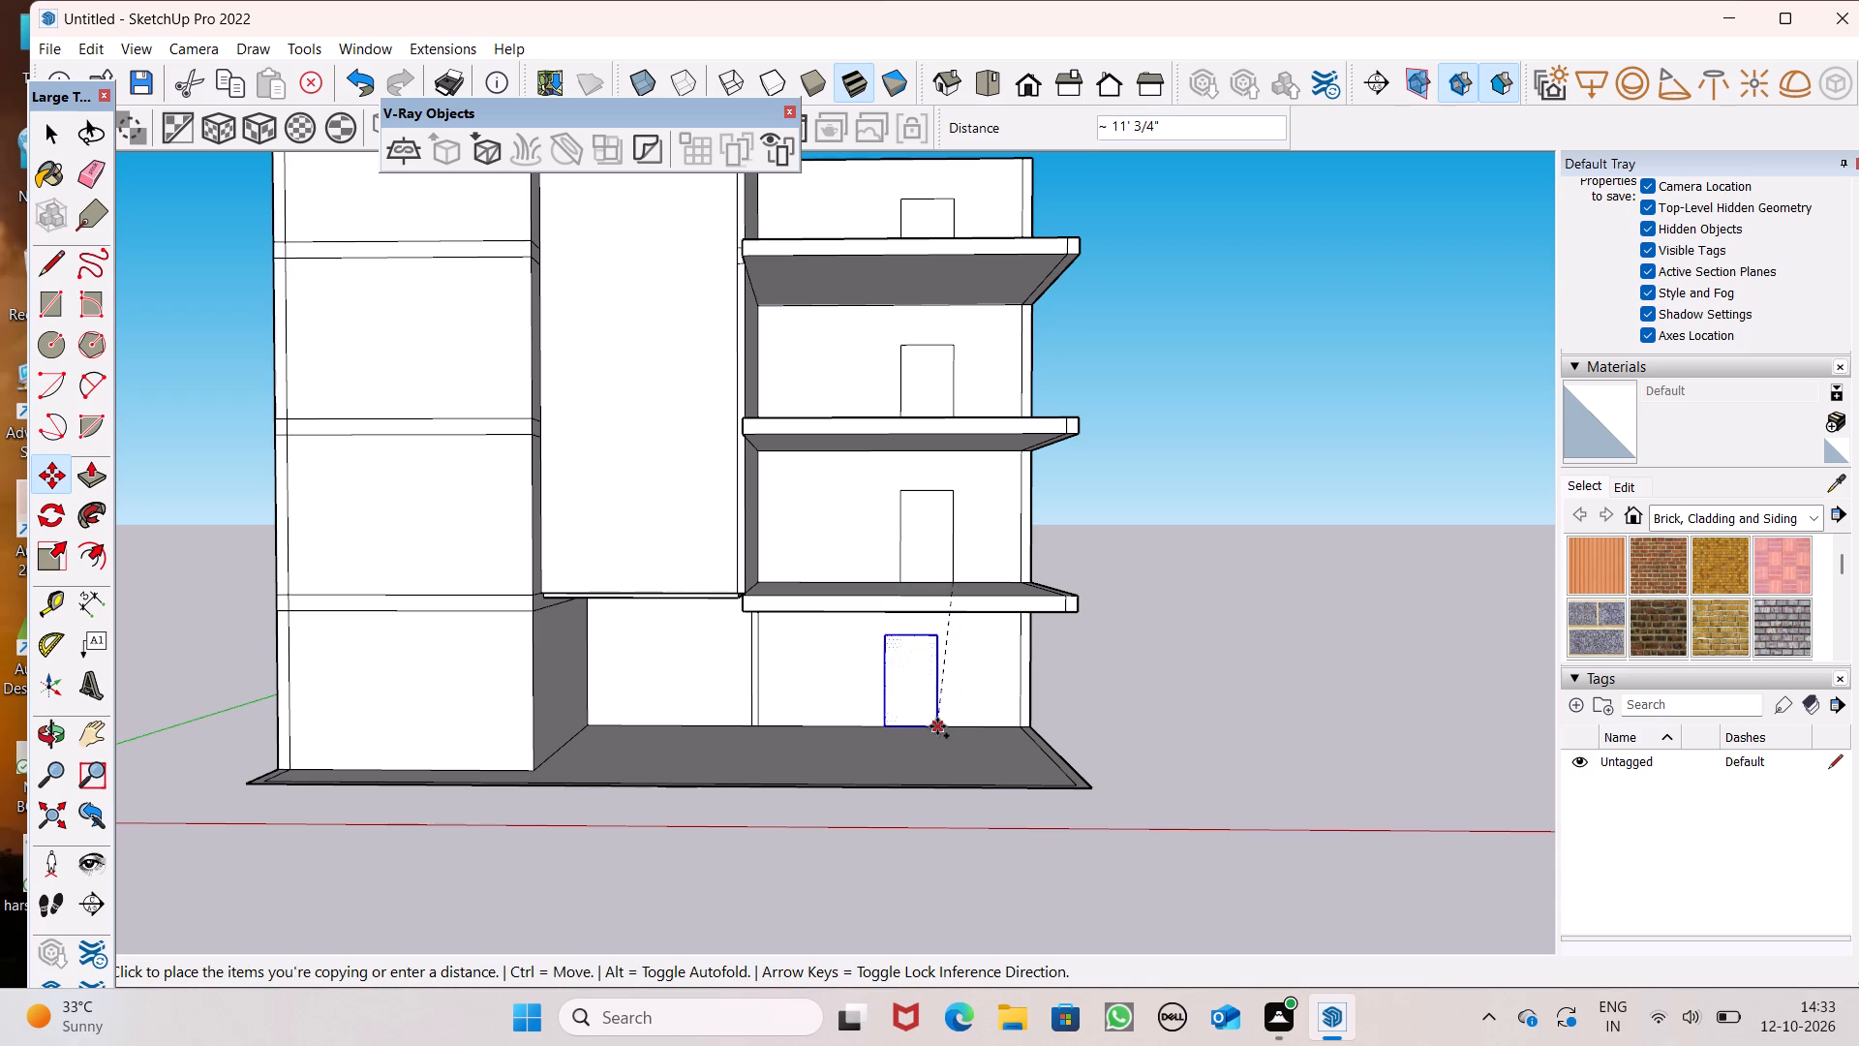
drag(937, 726, 942, 727)
key(space)
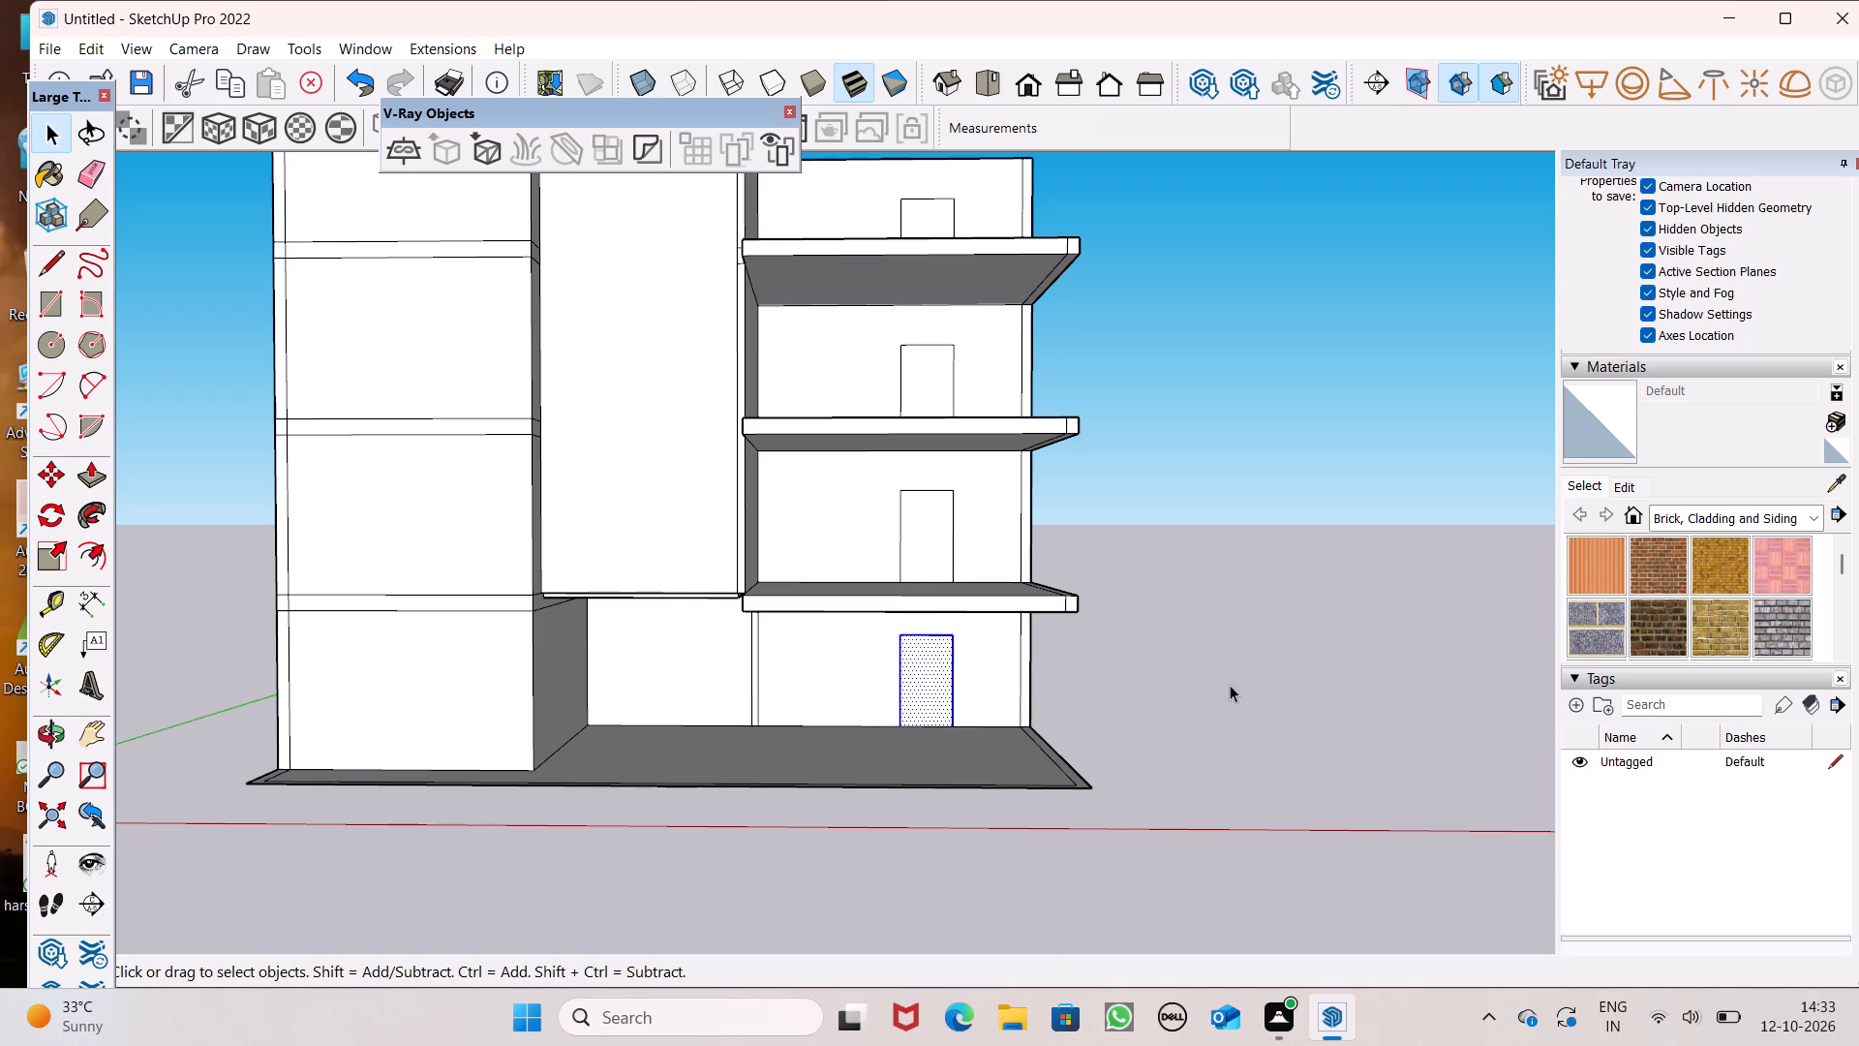
click(1204, 681)
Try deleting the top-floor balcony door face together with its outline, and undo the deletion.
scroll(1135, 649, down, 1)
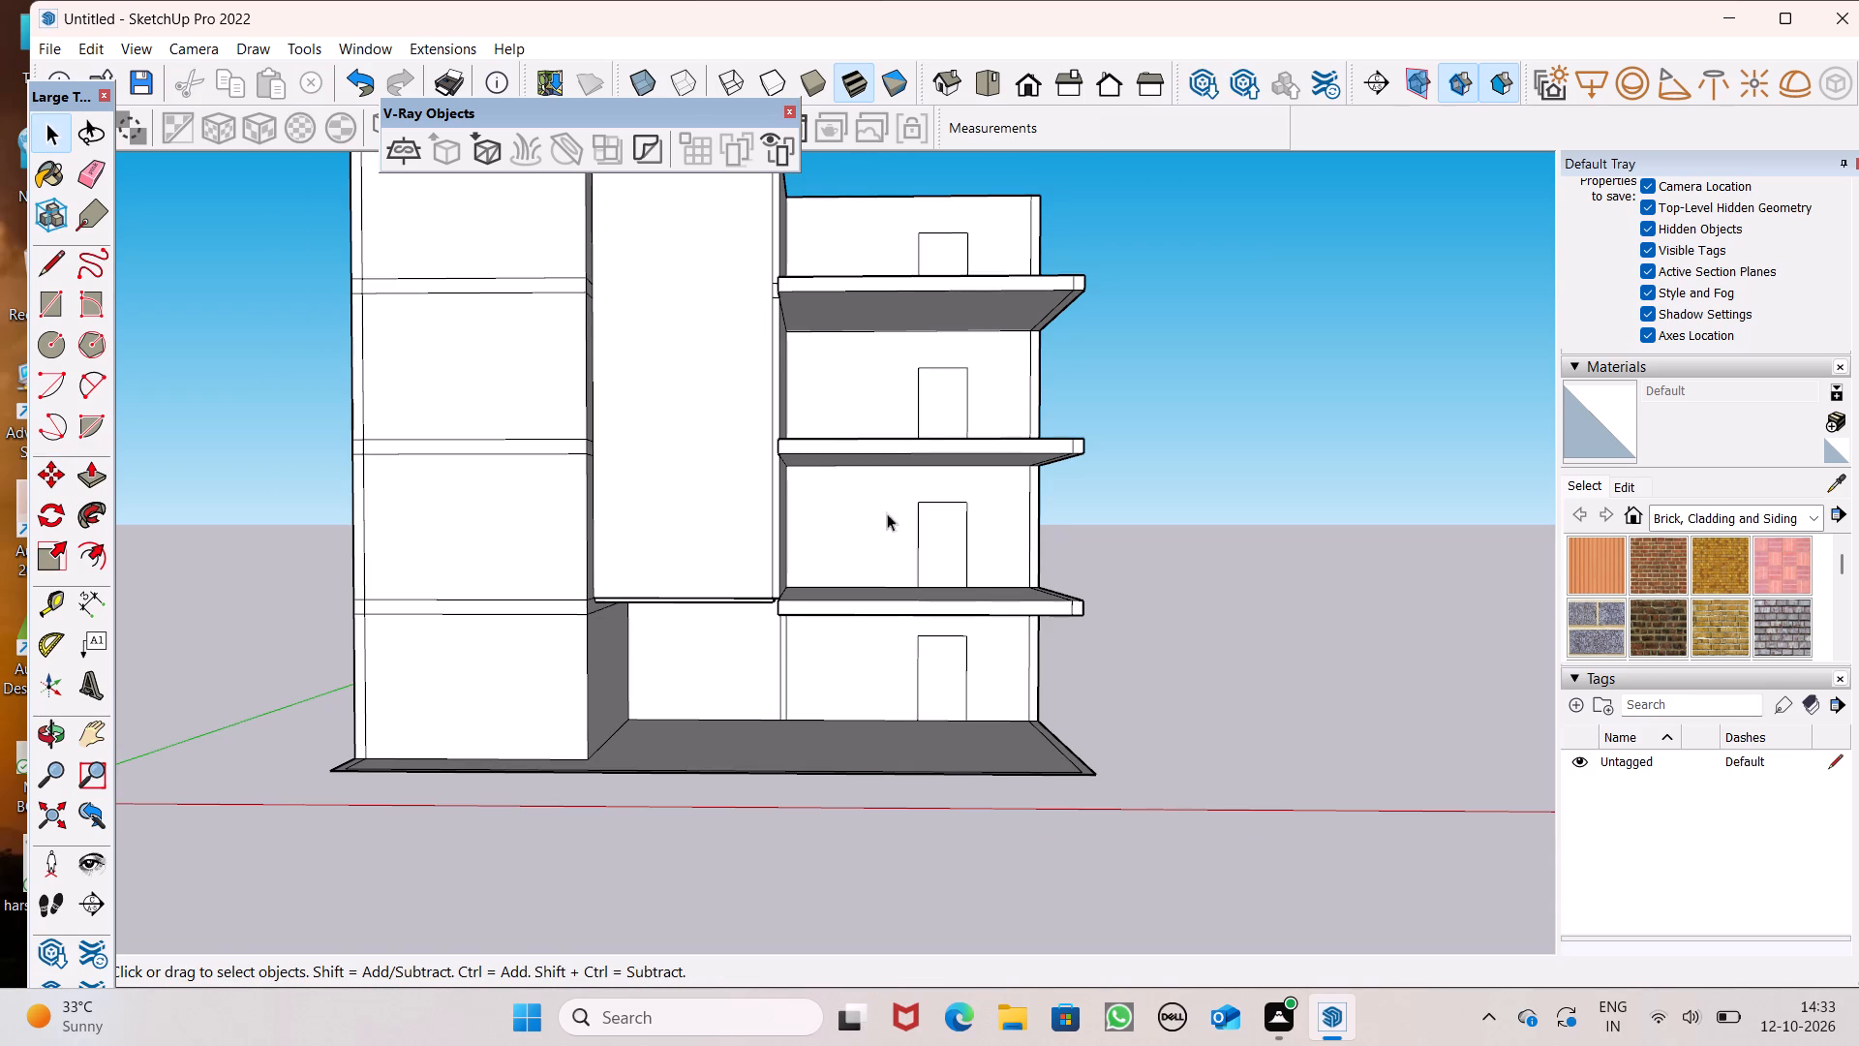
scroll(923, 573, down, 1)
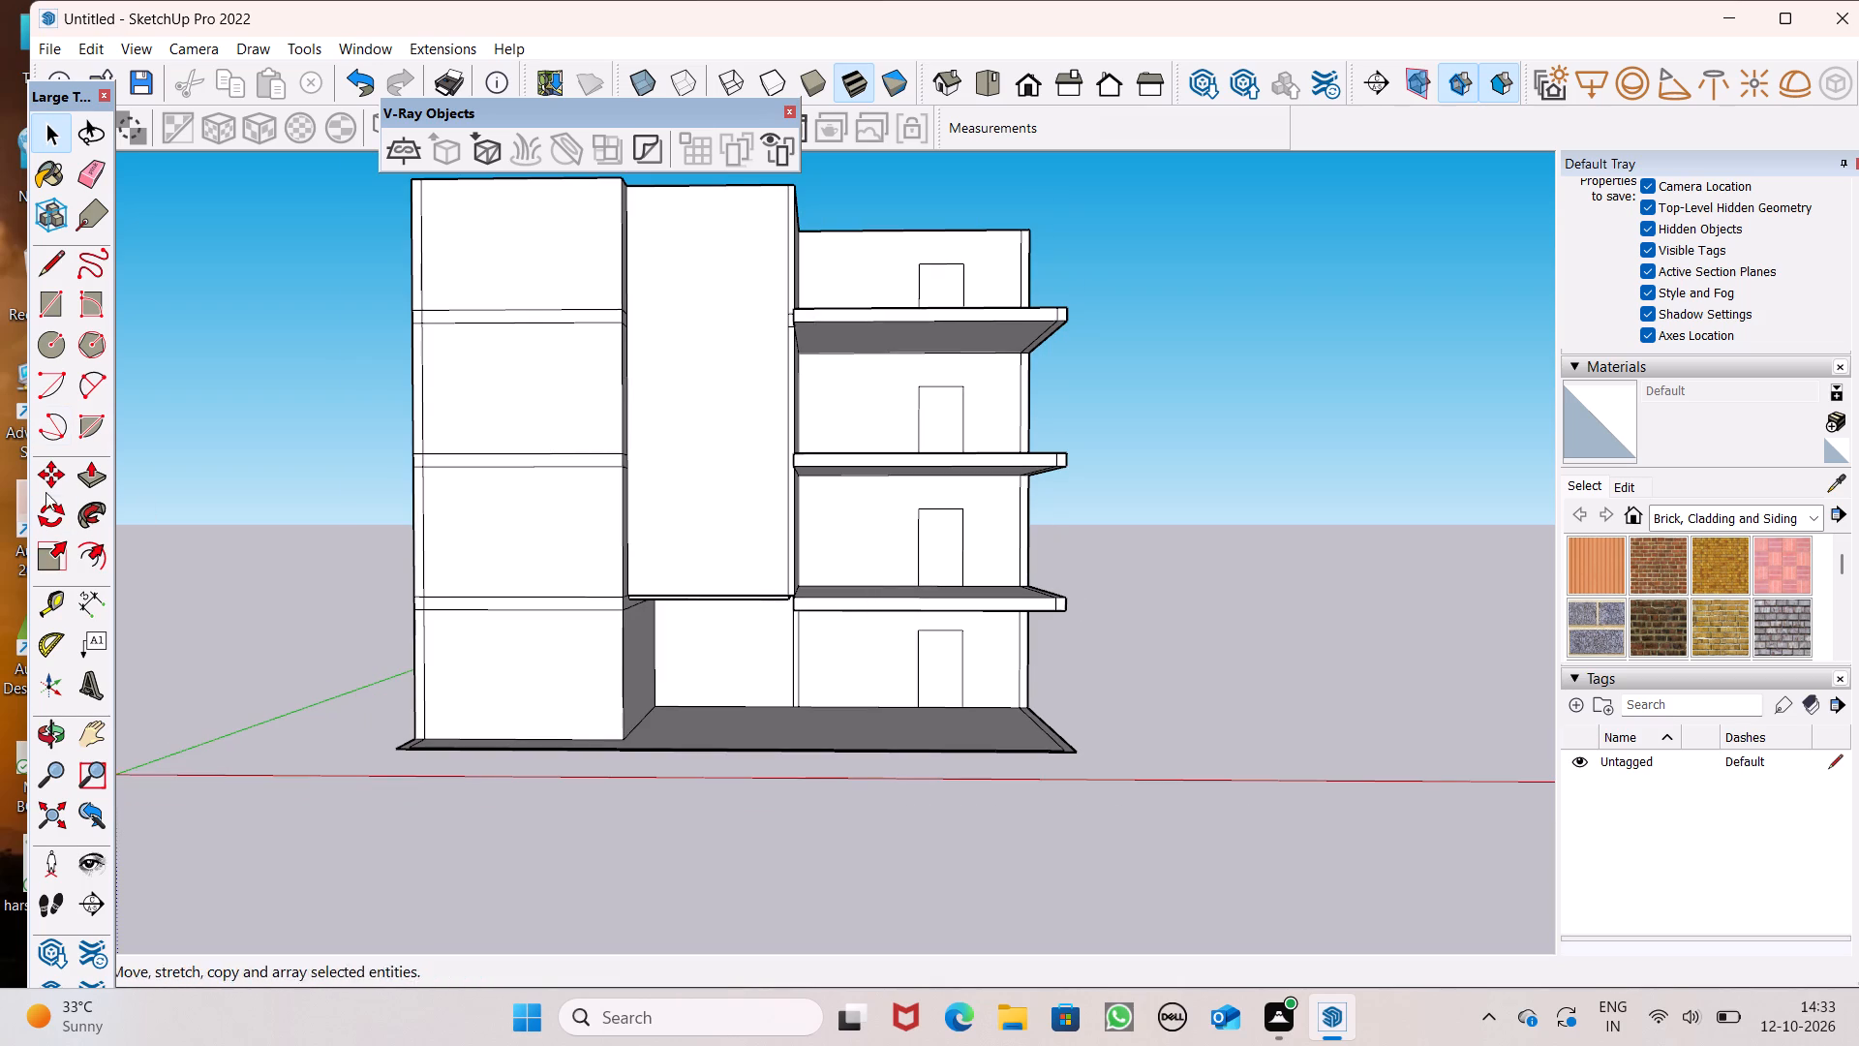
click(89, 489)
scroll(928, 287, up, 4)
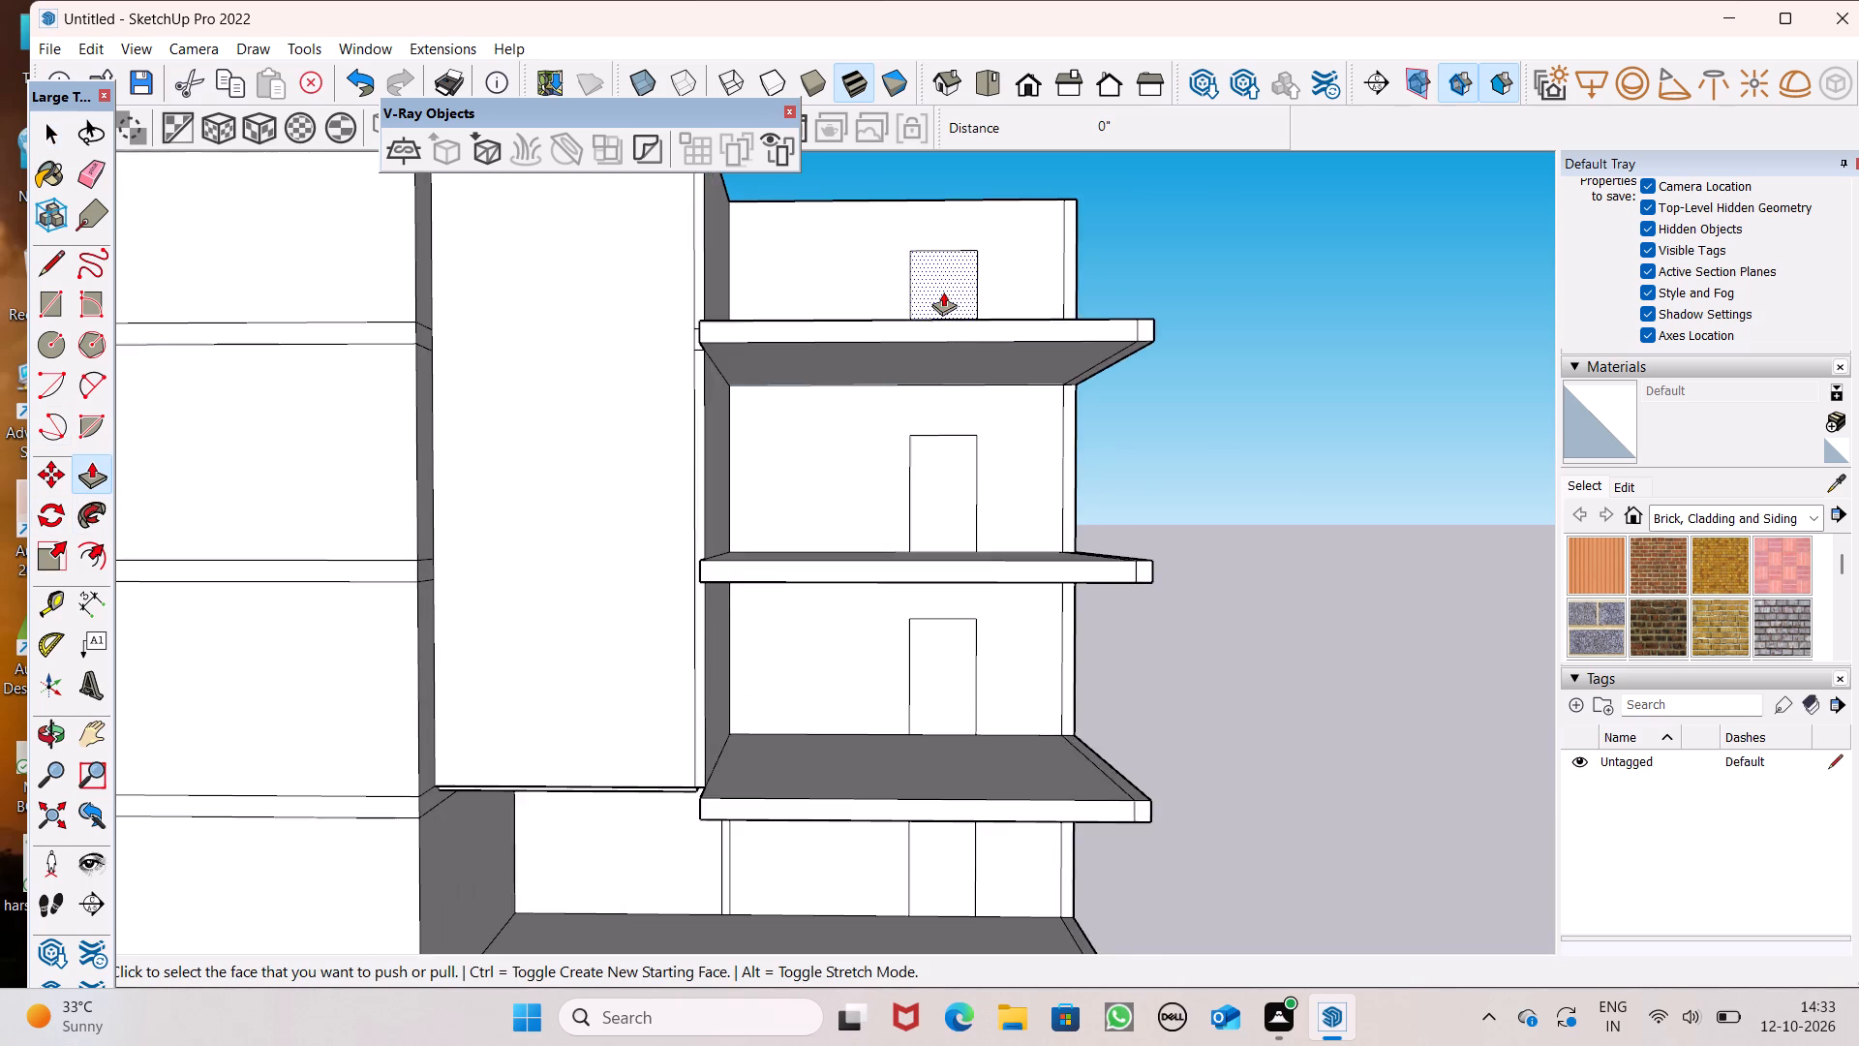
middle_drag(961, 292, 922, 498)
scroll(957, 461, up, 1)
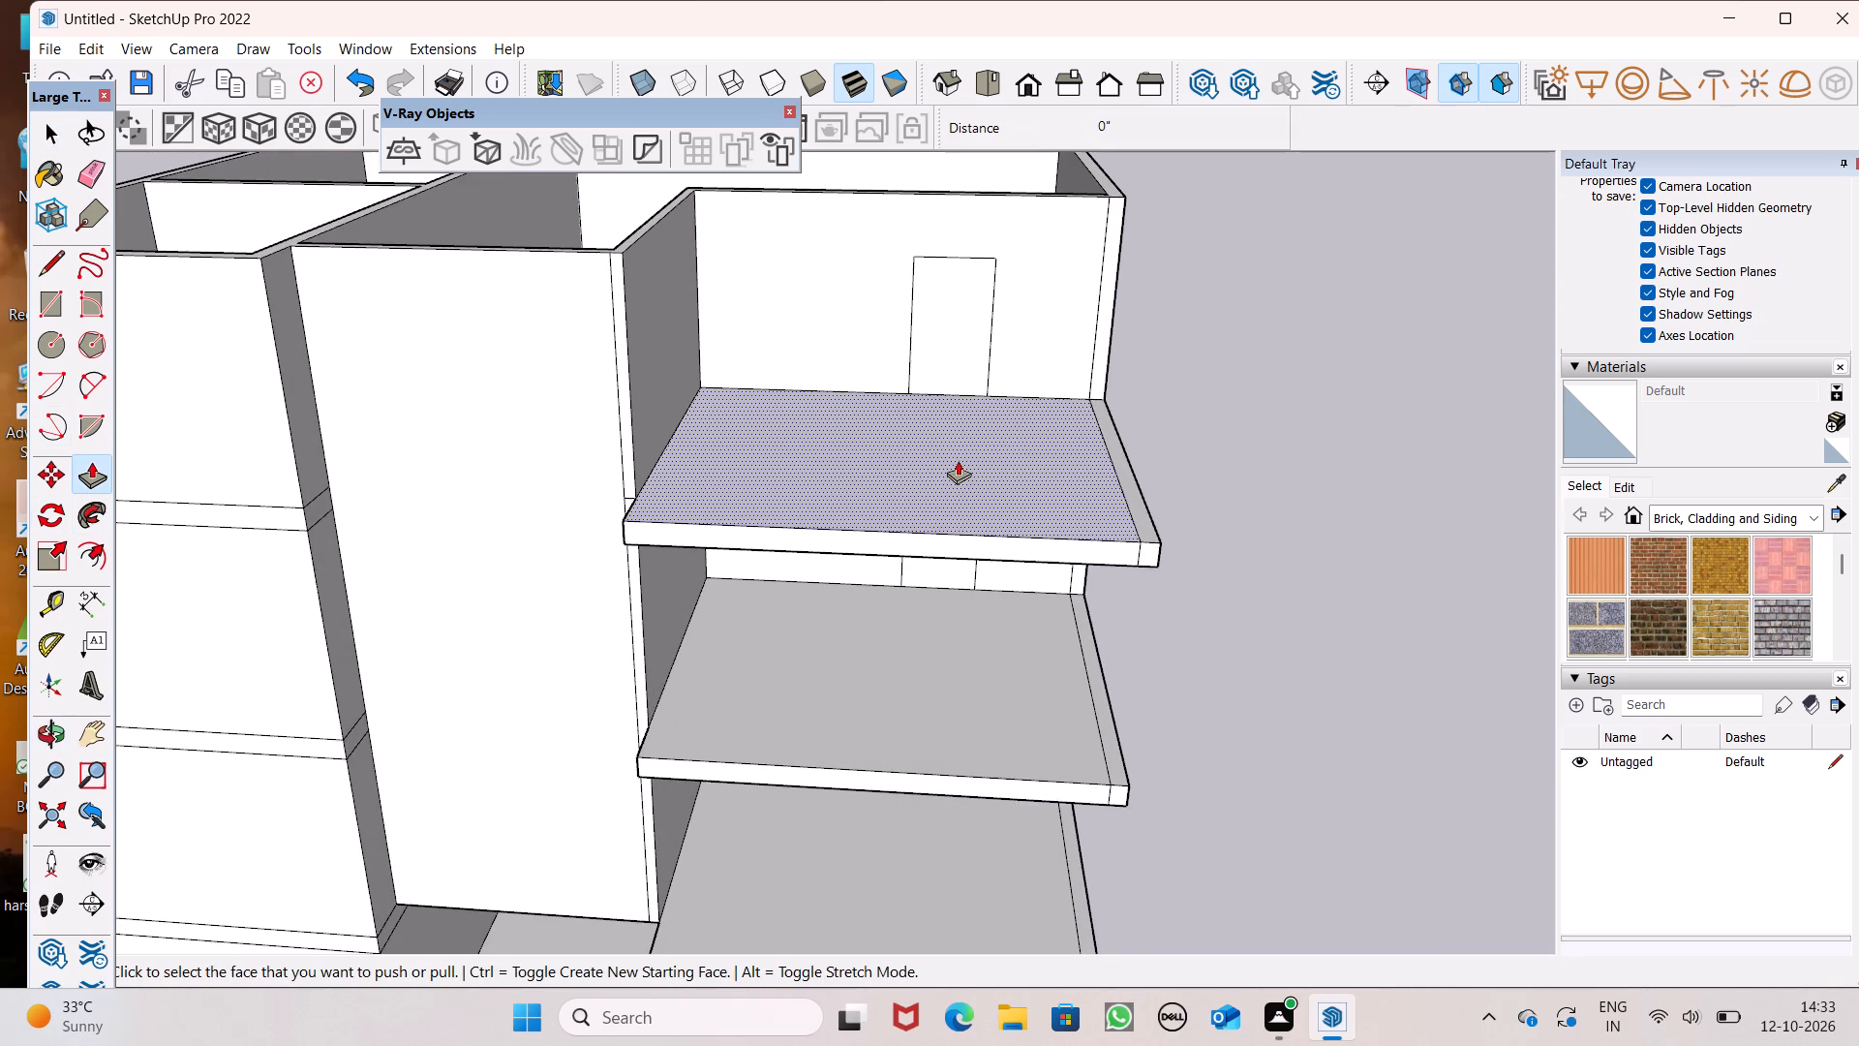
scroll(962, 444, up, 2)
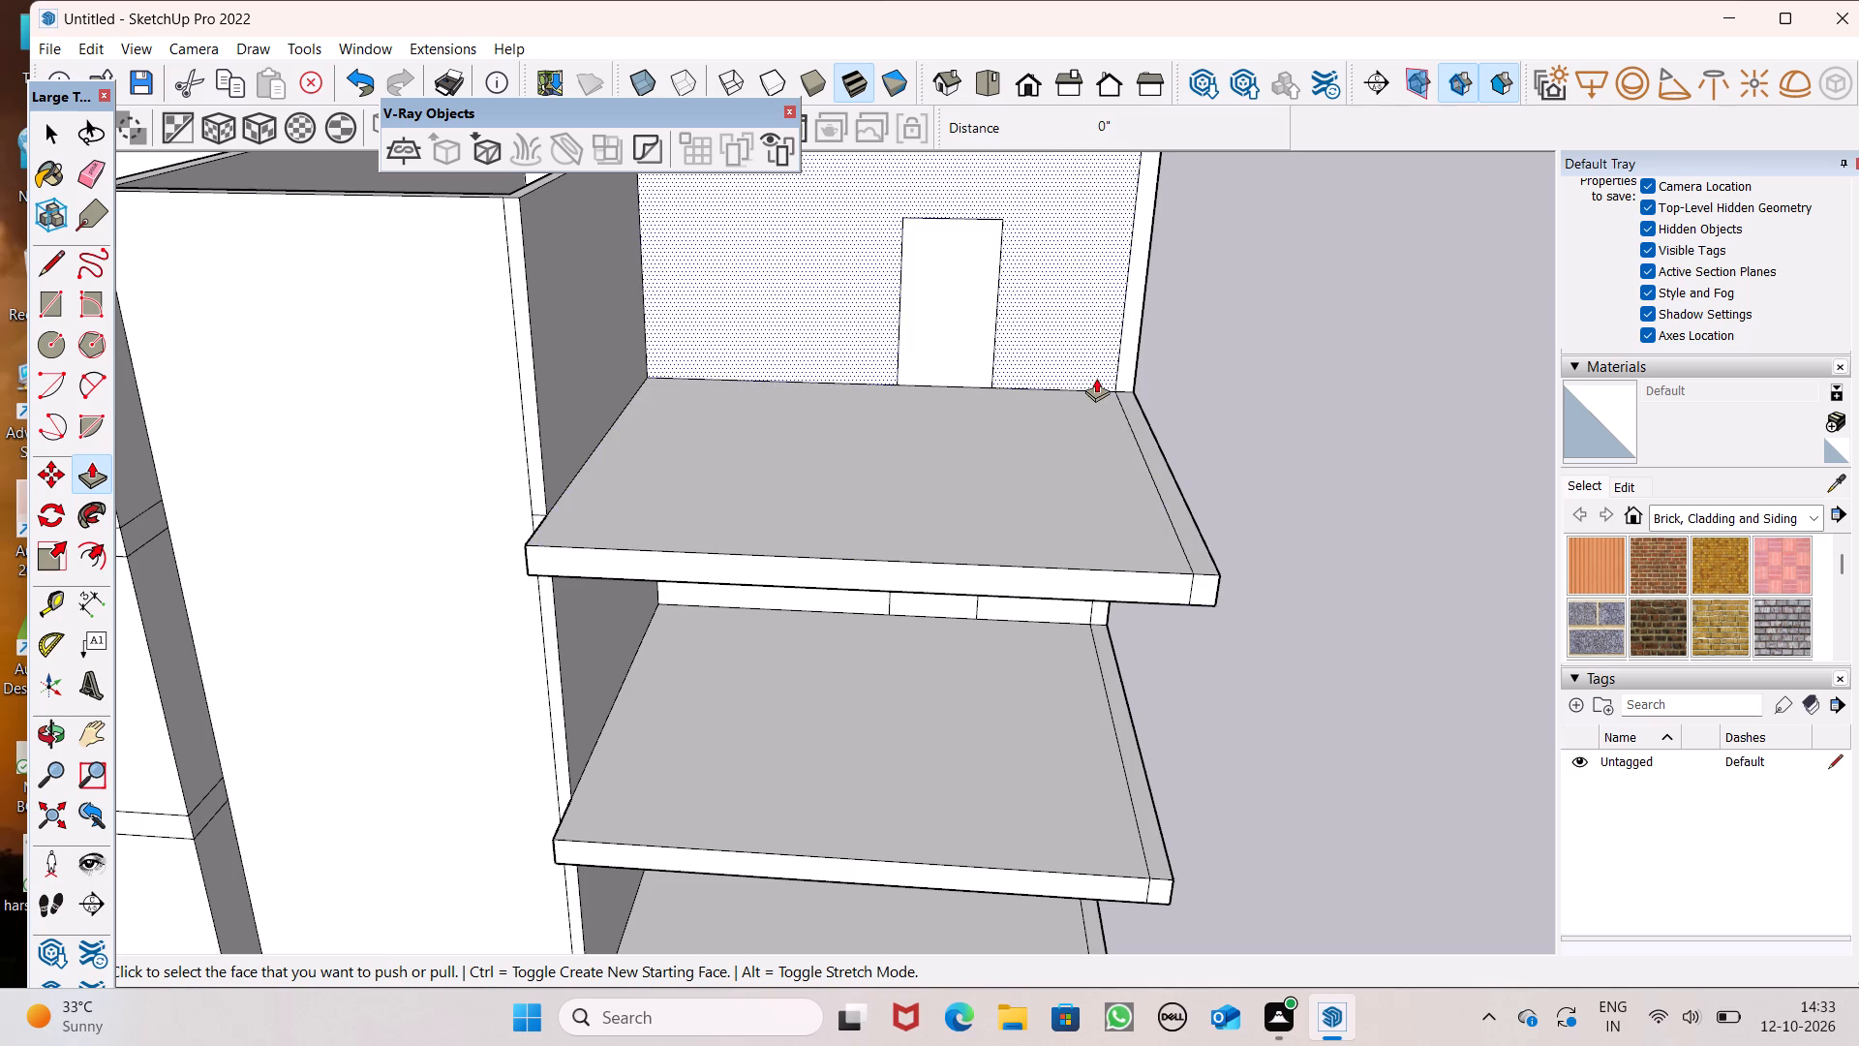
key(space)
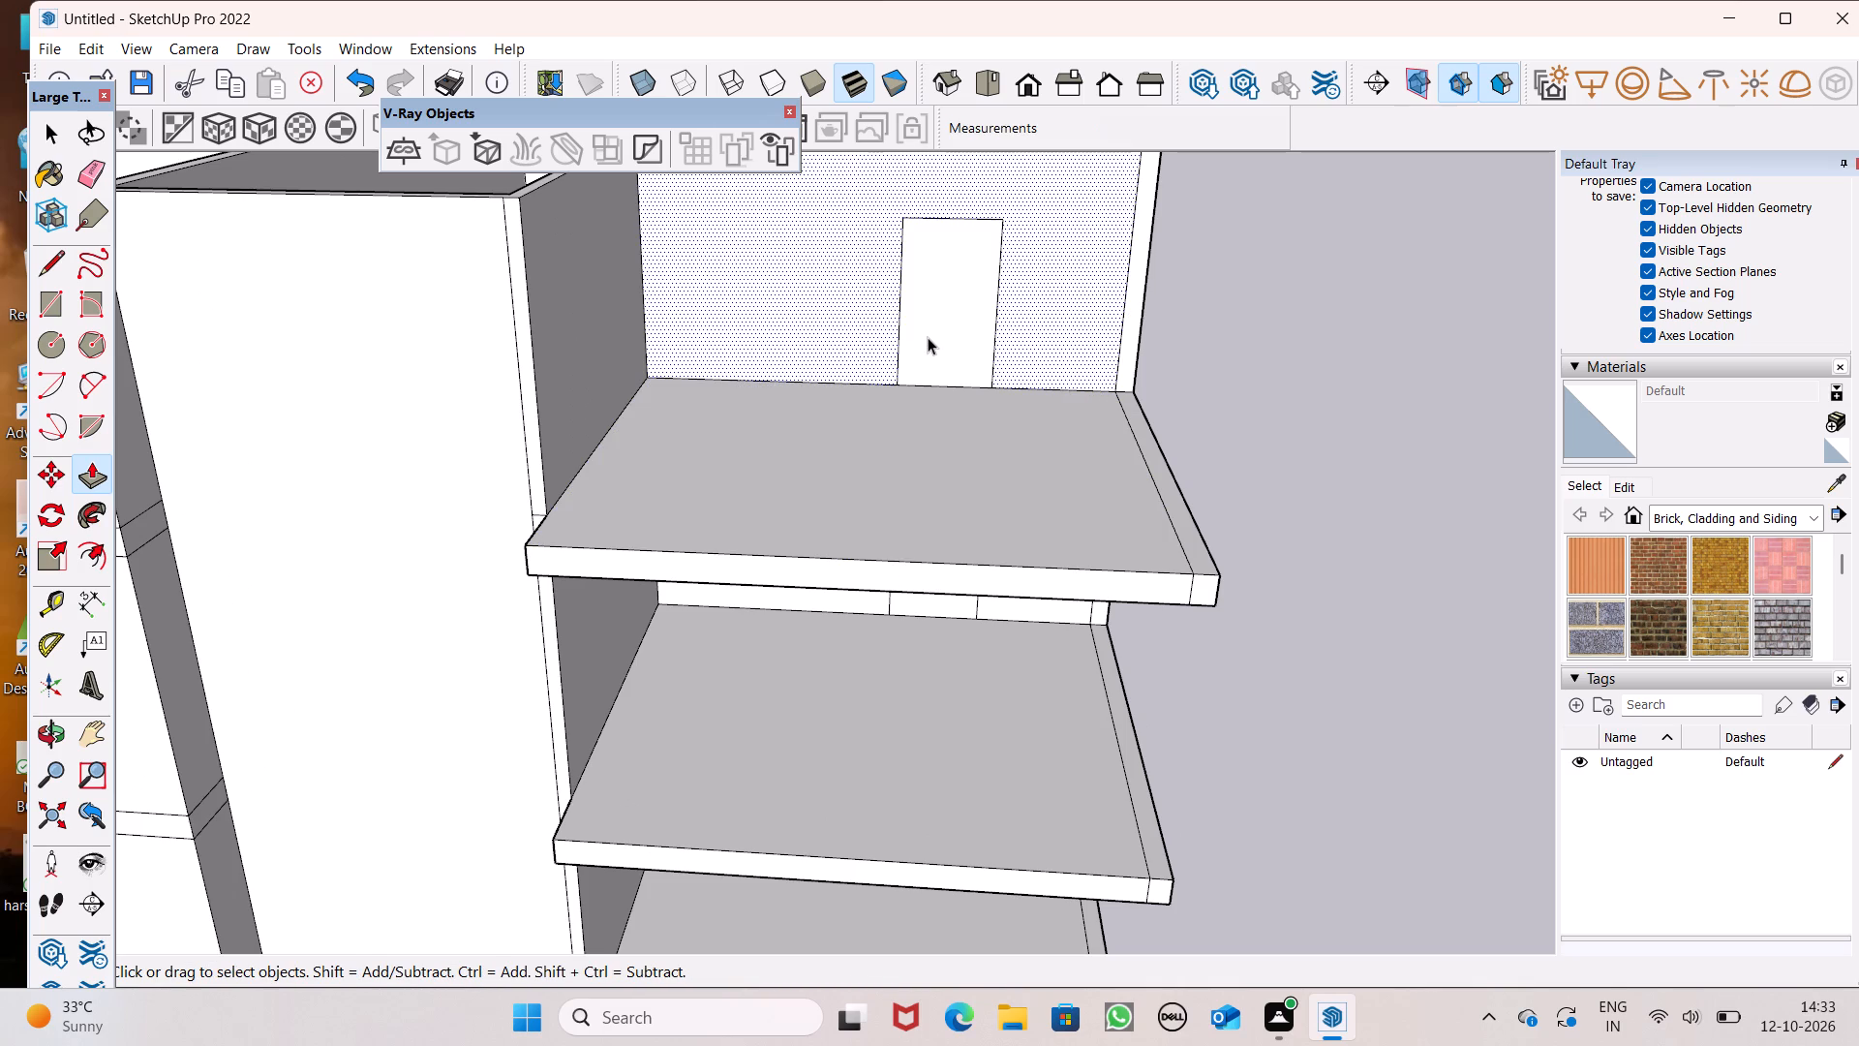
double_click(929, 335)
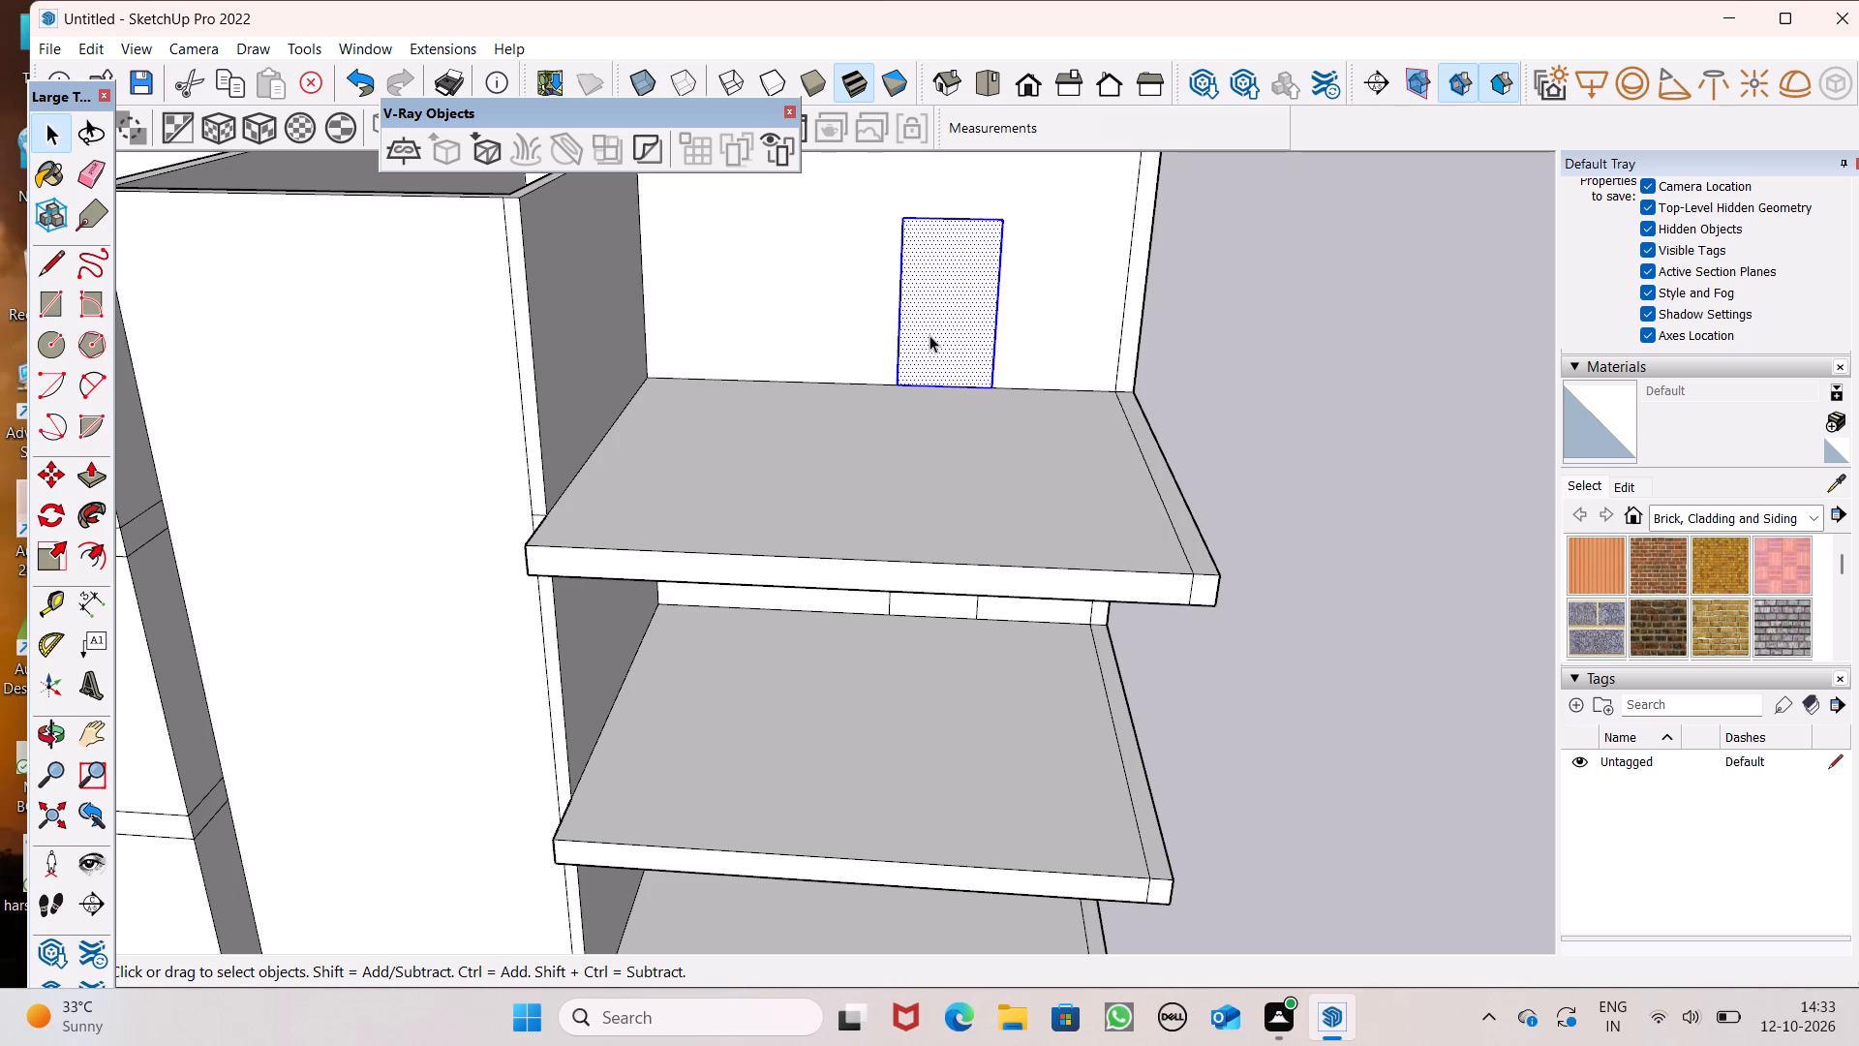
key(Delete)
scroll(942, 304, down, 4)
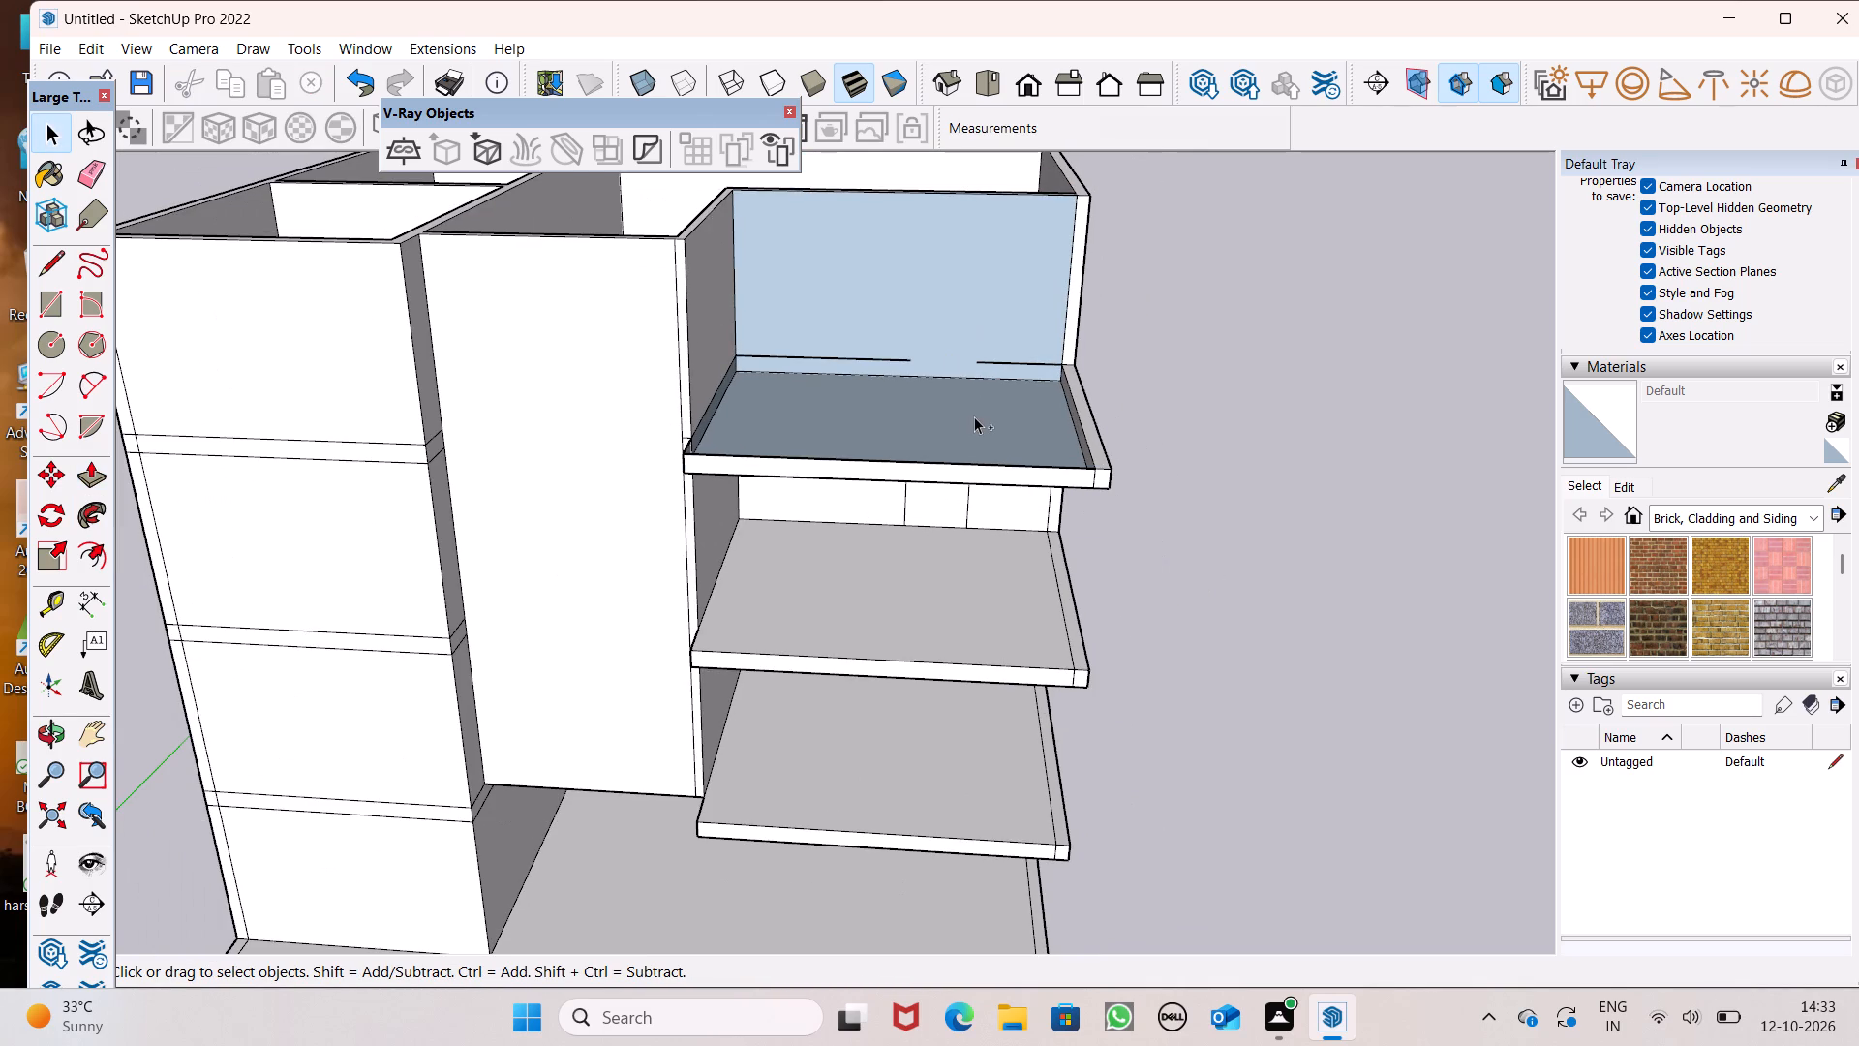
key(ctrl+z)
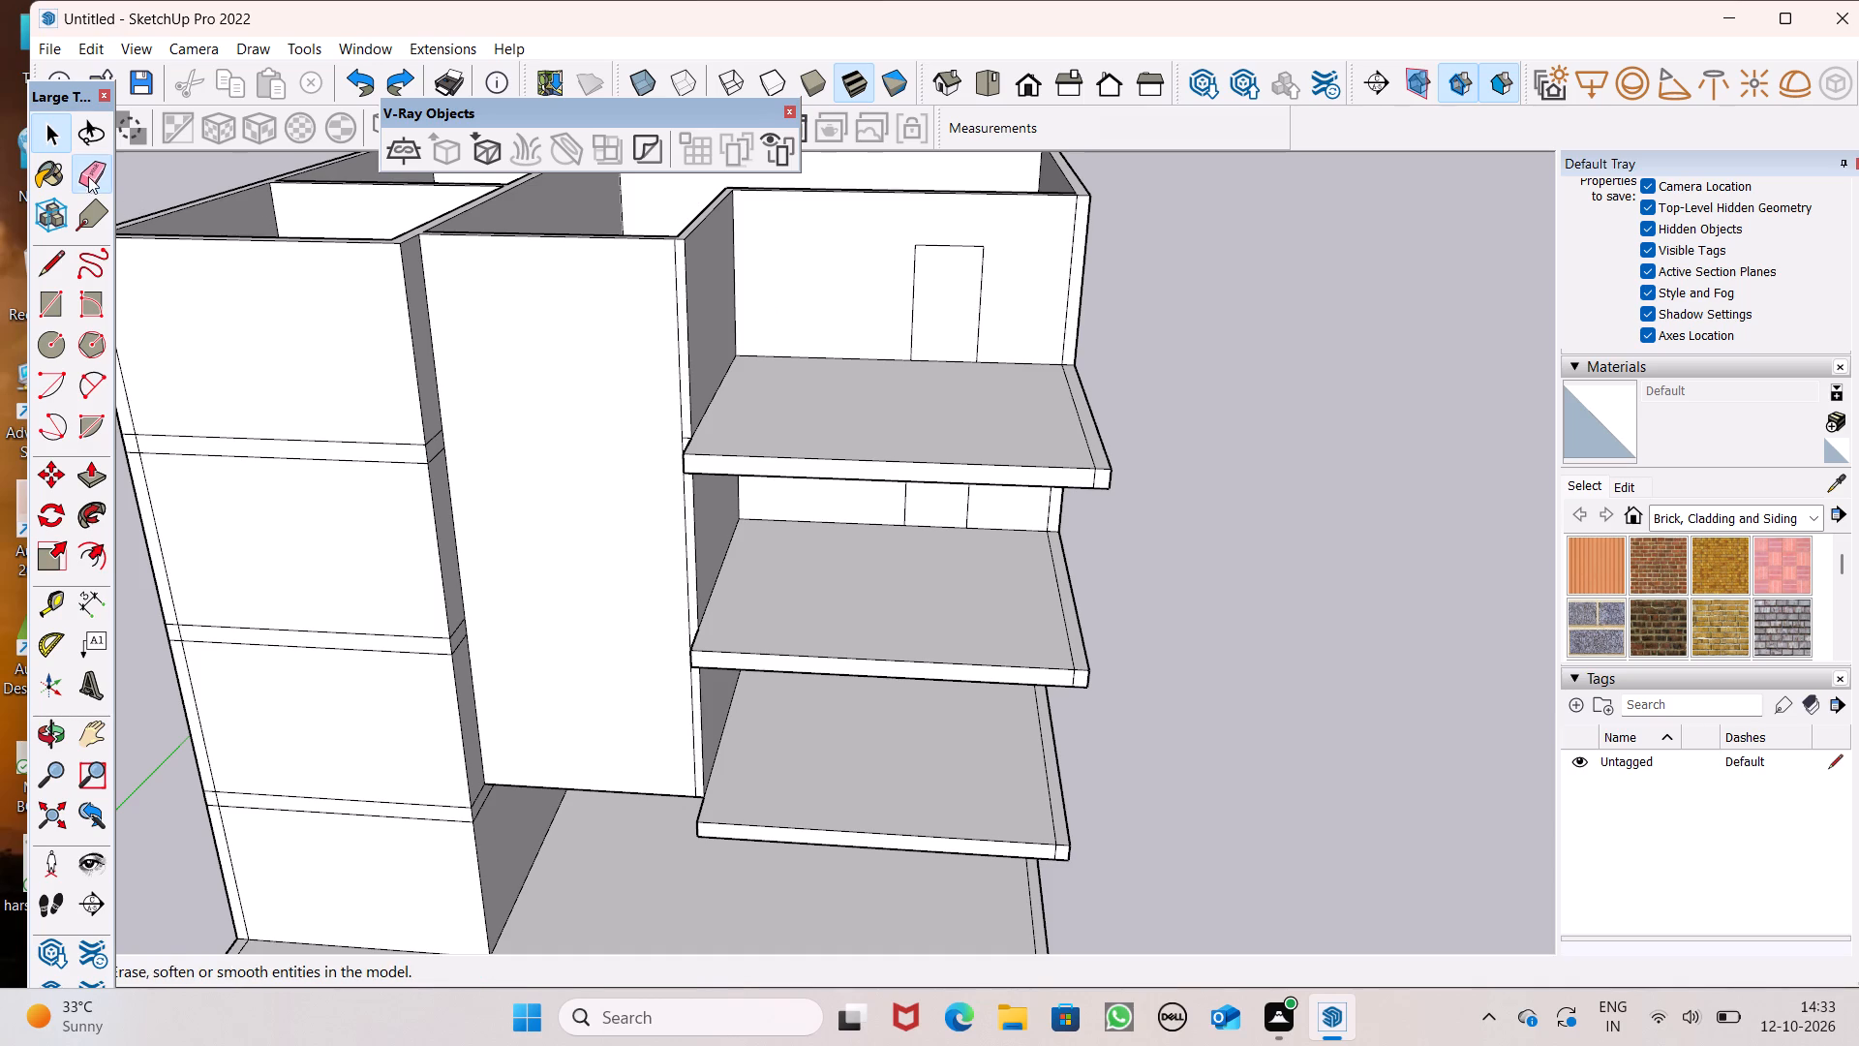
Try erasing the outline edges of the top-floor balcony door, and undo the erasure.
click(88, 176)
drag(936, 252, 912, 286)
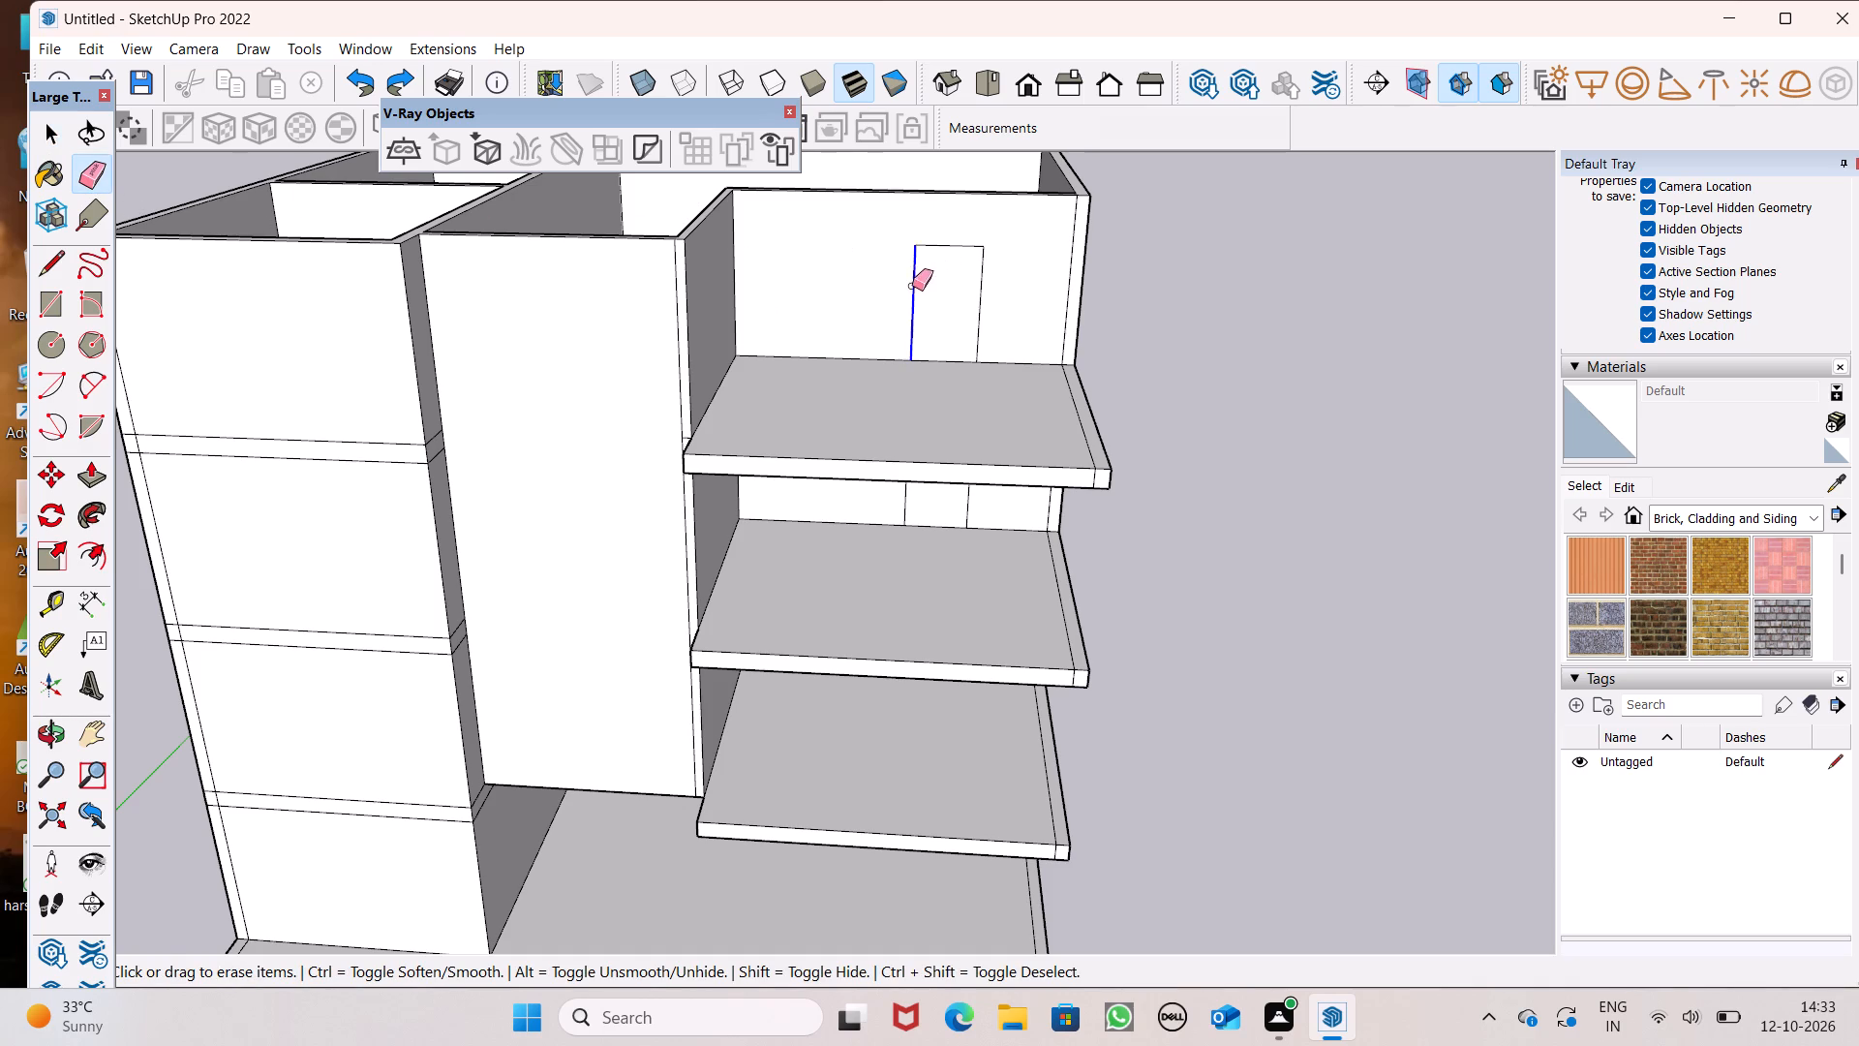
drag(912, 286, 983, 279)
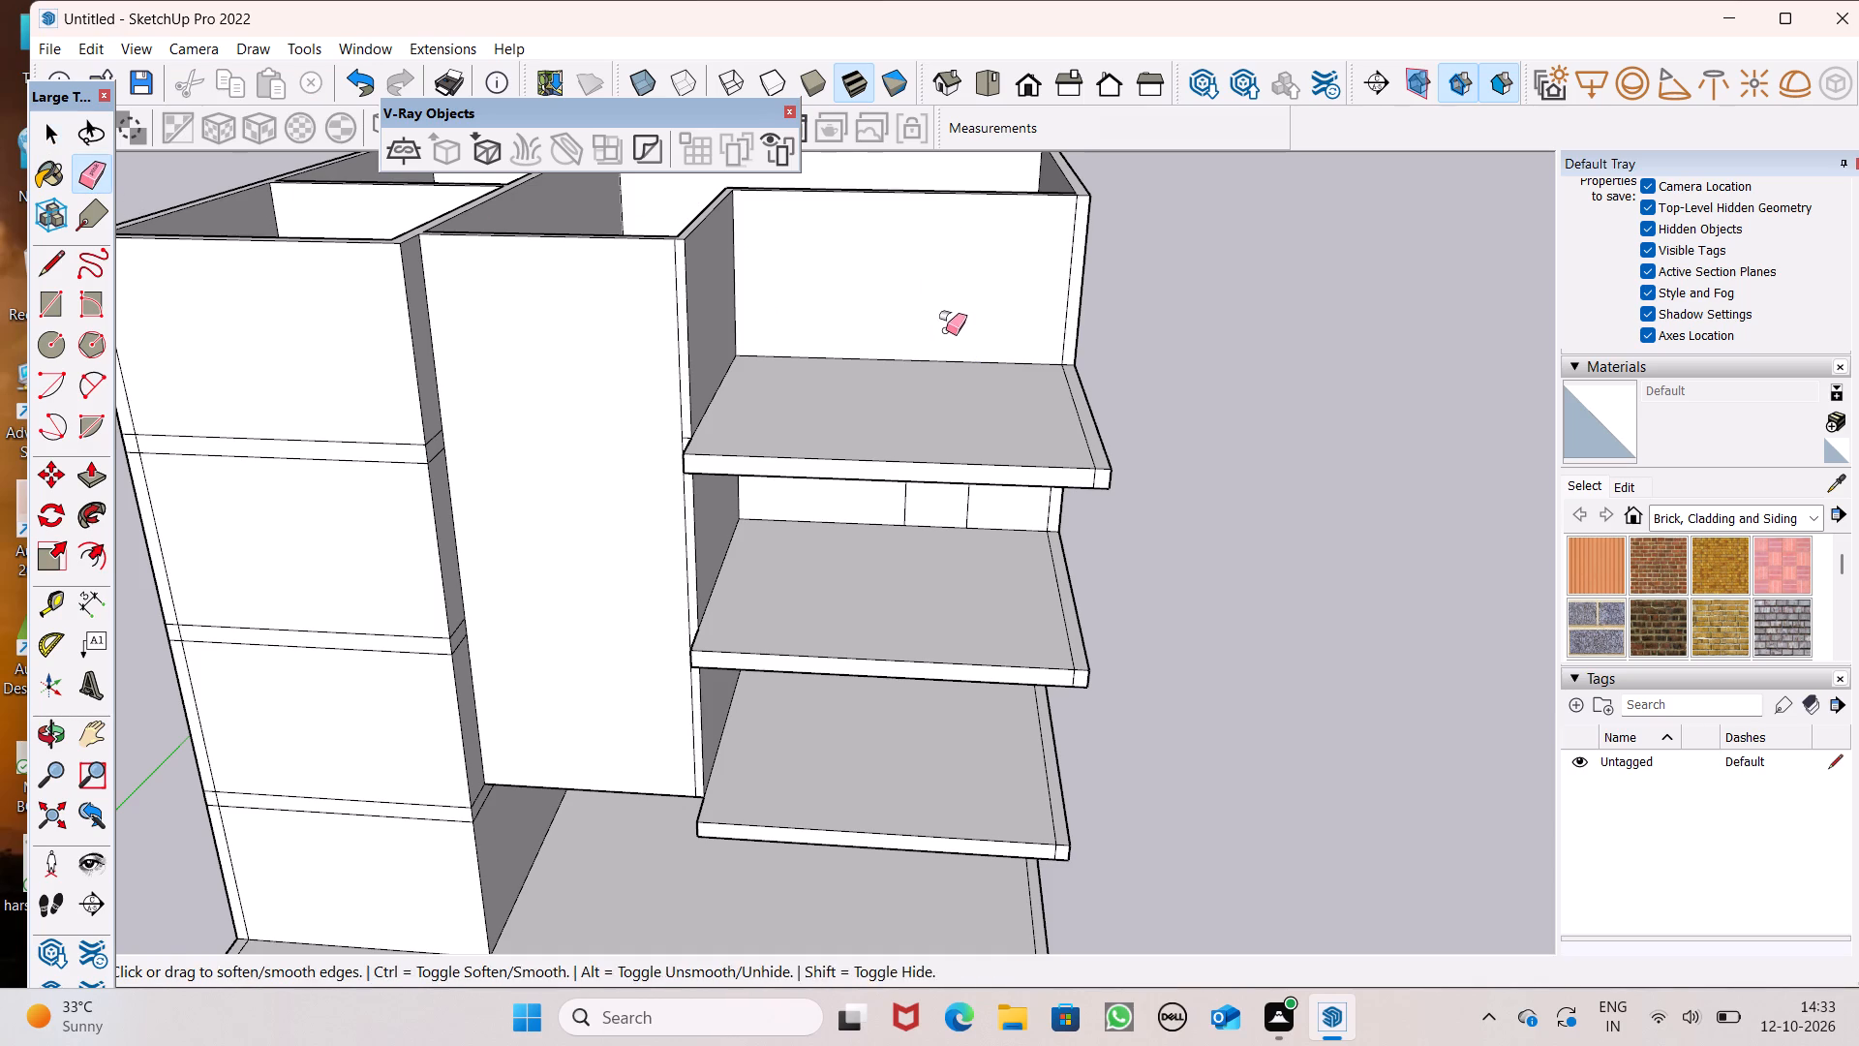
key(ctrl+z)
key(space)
Push the top-floor and second-floor balcony door faces back 9" through the recessed wall to cut open doorways.
click(94, 477)
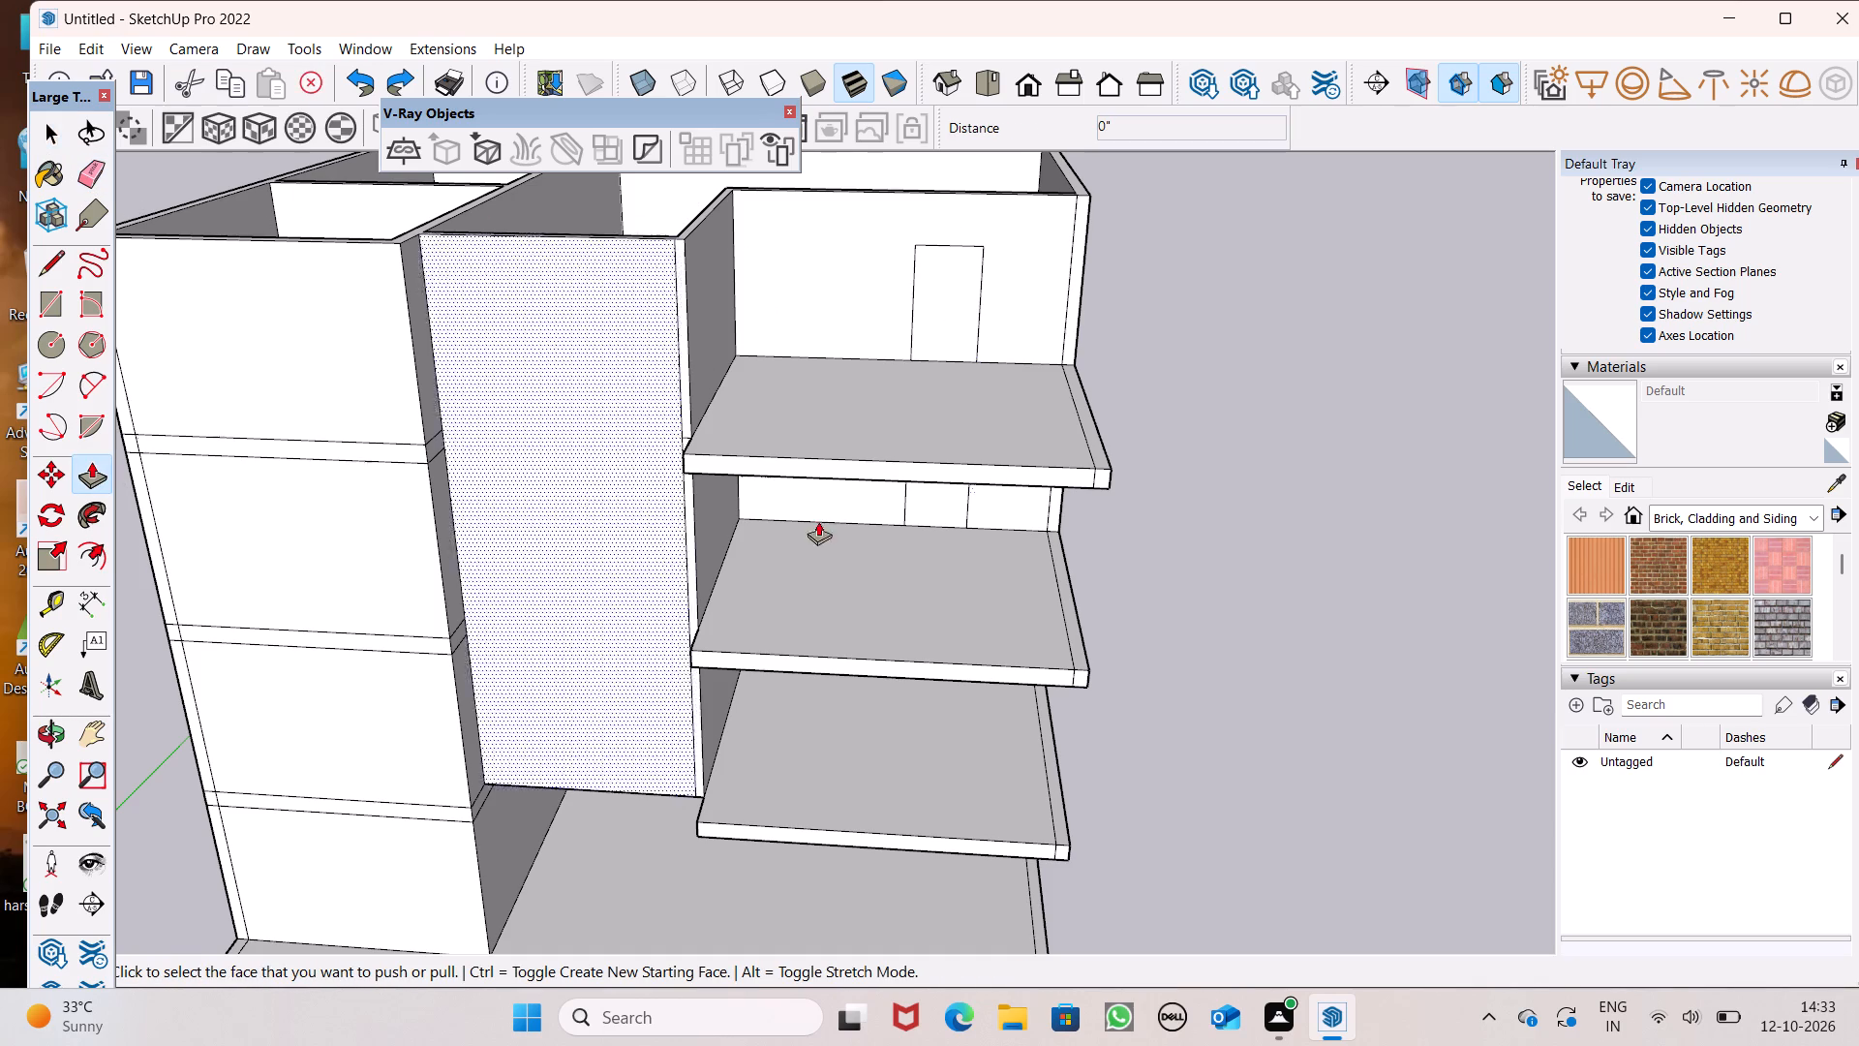
scroll(930, 374, up, 5)
drag(929, 344, 944, 321)
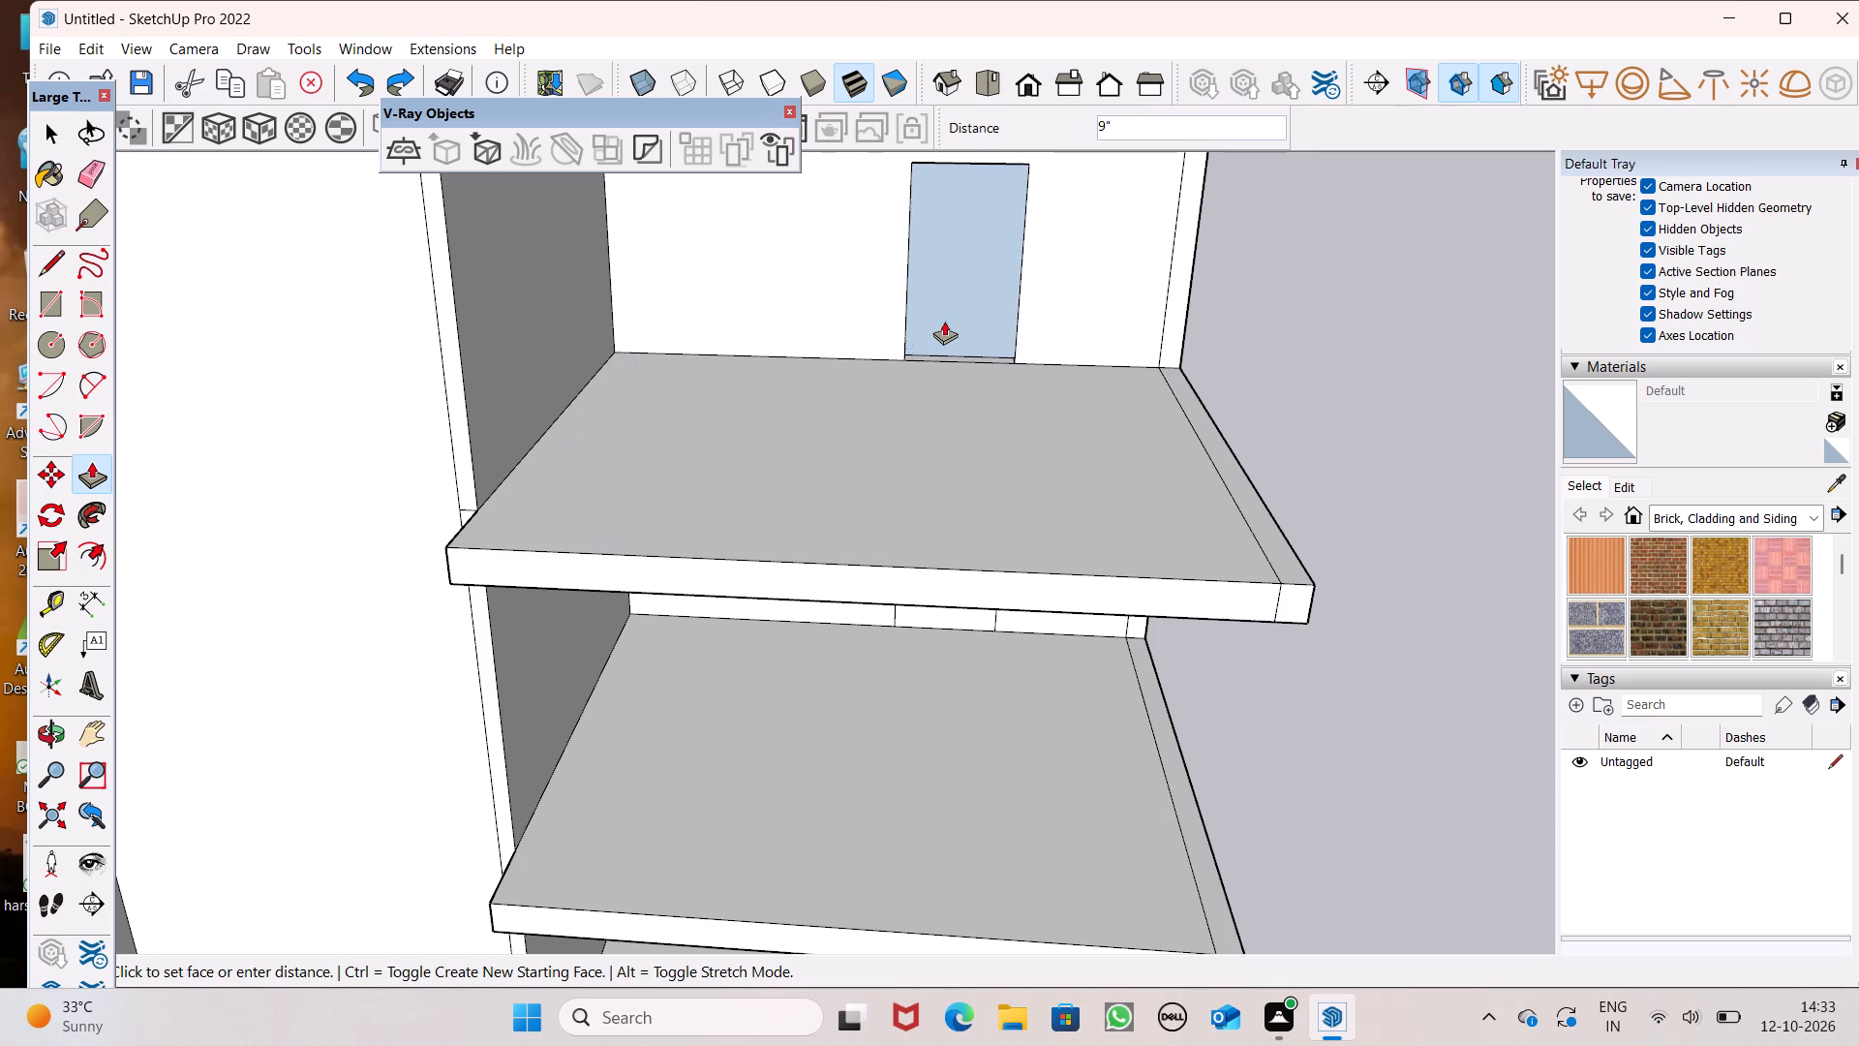
drag(944, 321, 976, 278)
scroll(967, 379, down, 2)
middle_drag(987, 358, 983, 324)
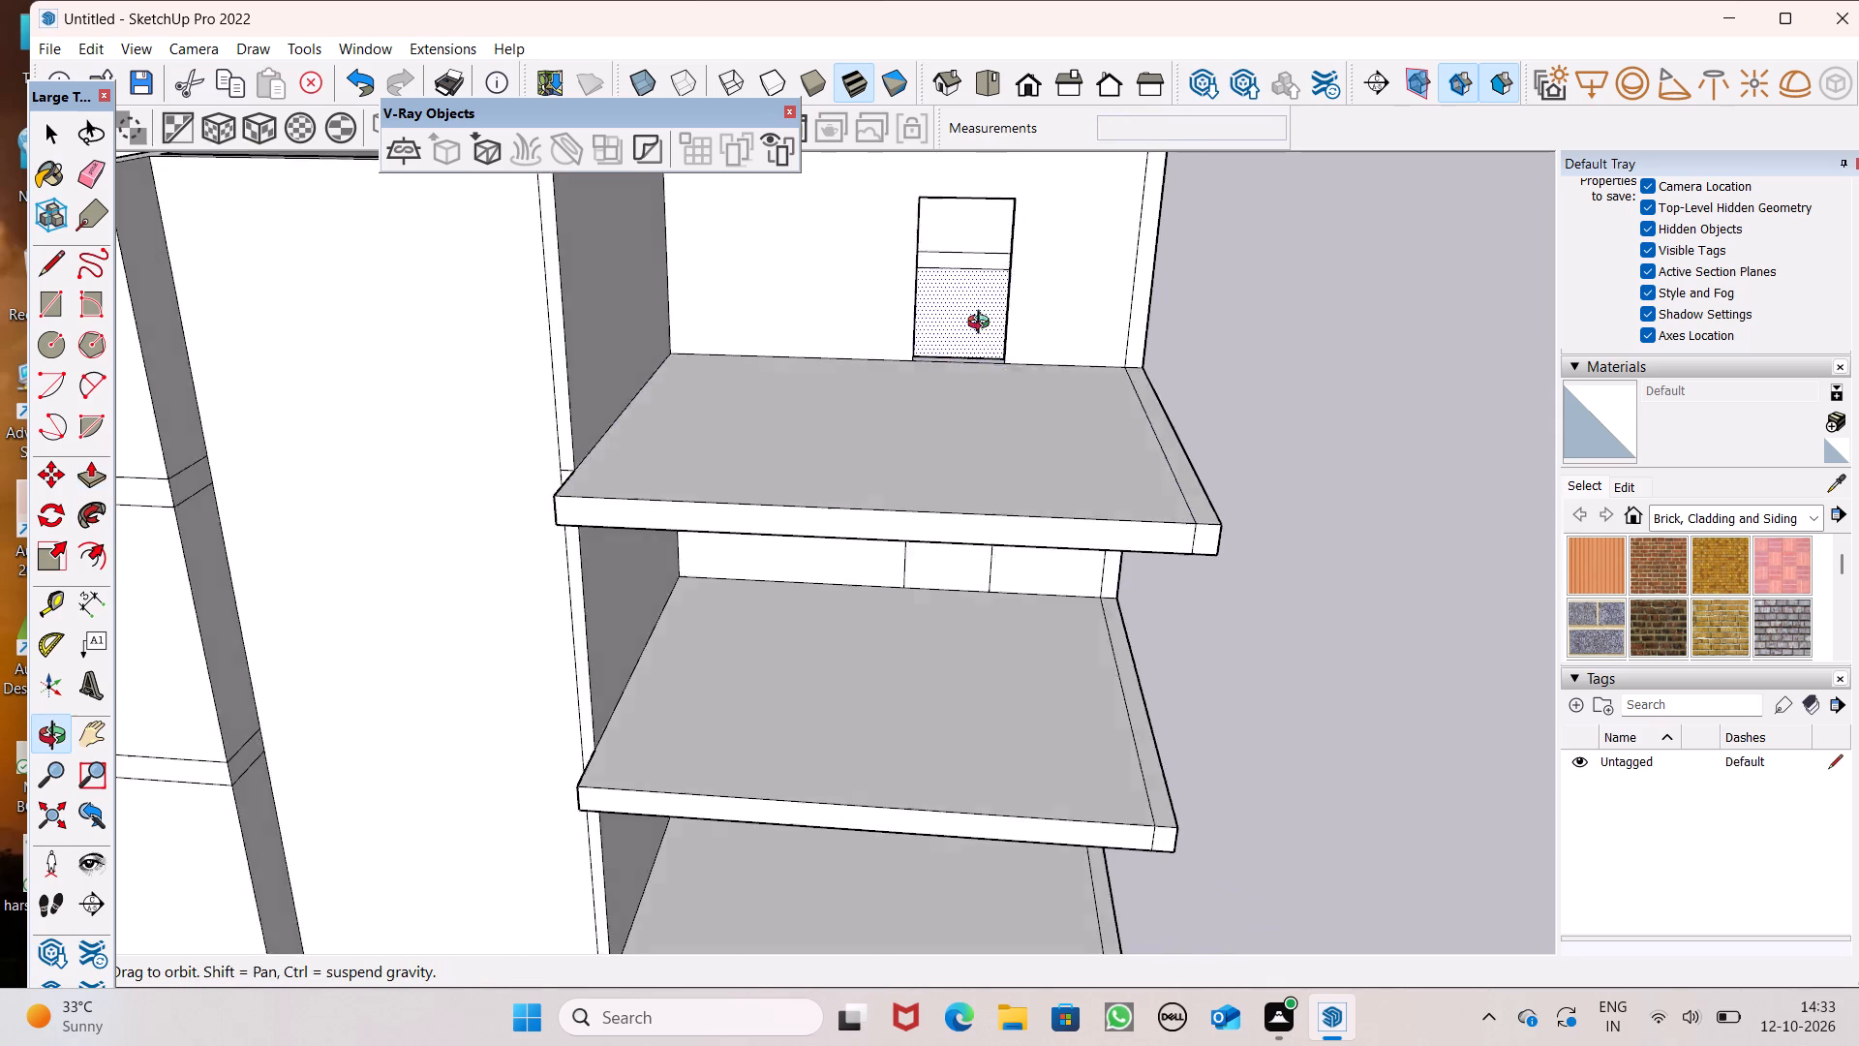
middle_drag(983, 324, 1010, 242)
drag(948, 526, 979, 486)
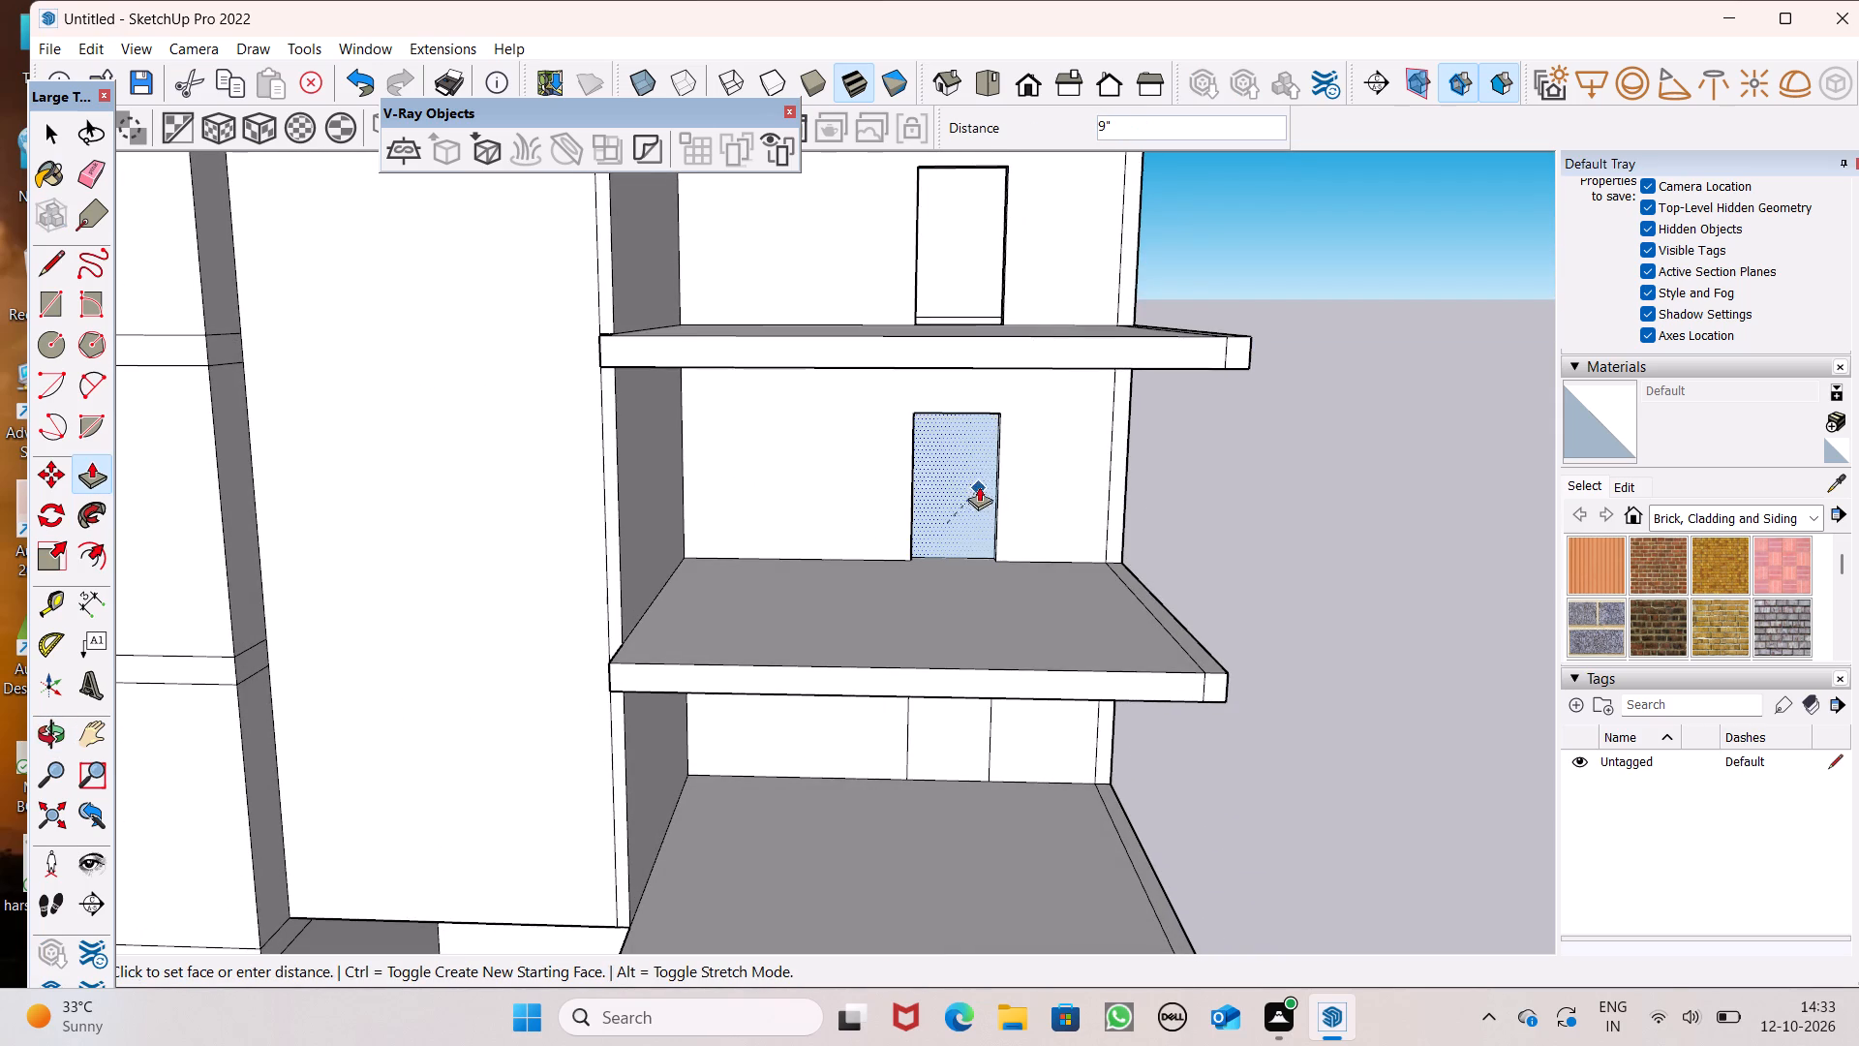
drag(979, 486, 974, 461)
Push the first-floor and ground-floor door faces back 9" through the recessed wall to cut the remaining doorways.
middle_drag(982, 784, 989, 770)
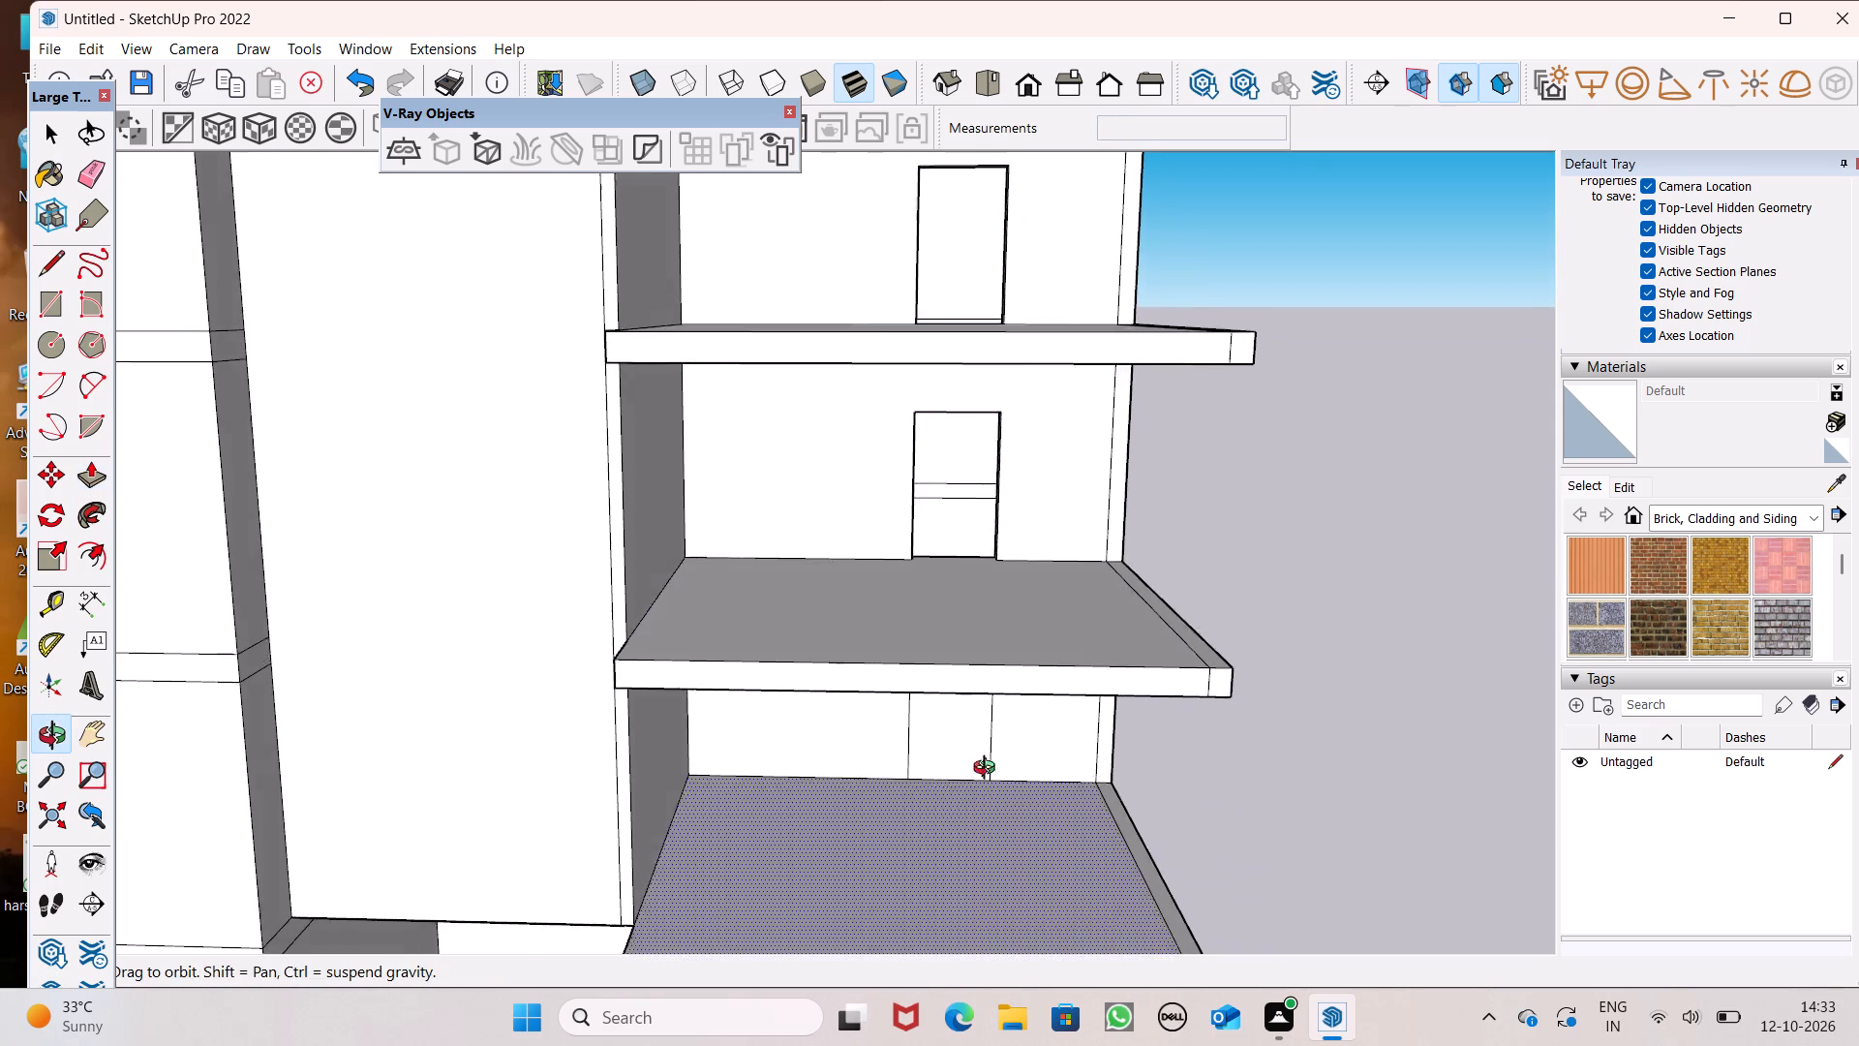
middle_drag(989, 770, 986, 691)
scroll(985, 717, up, 1)
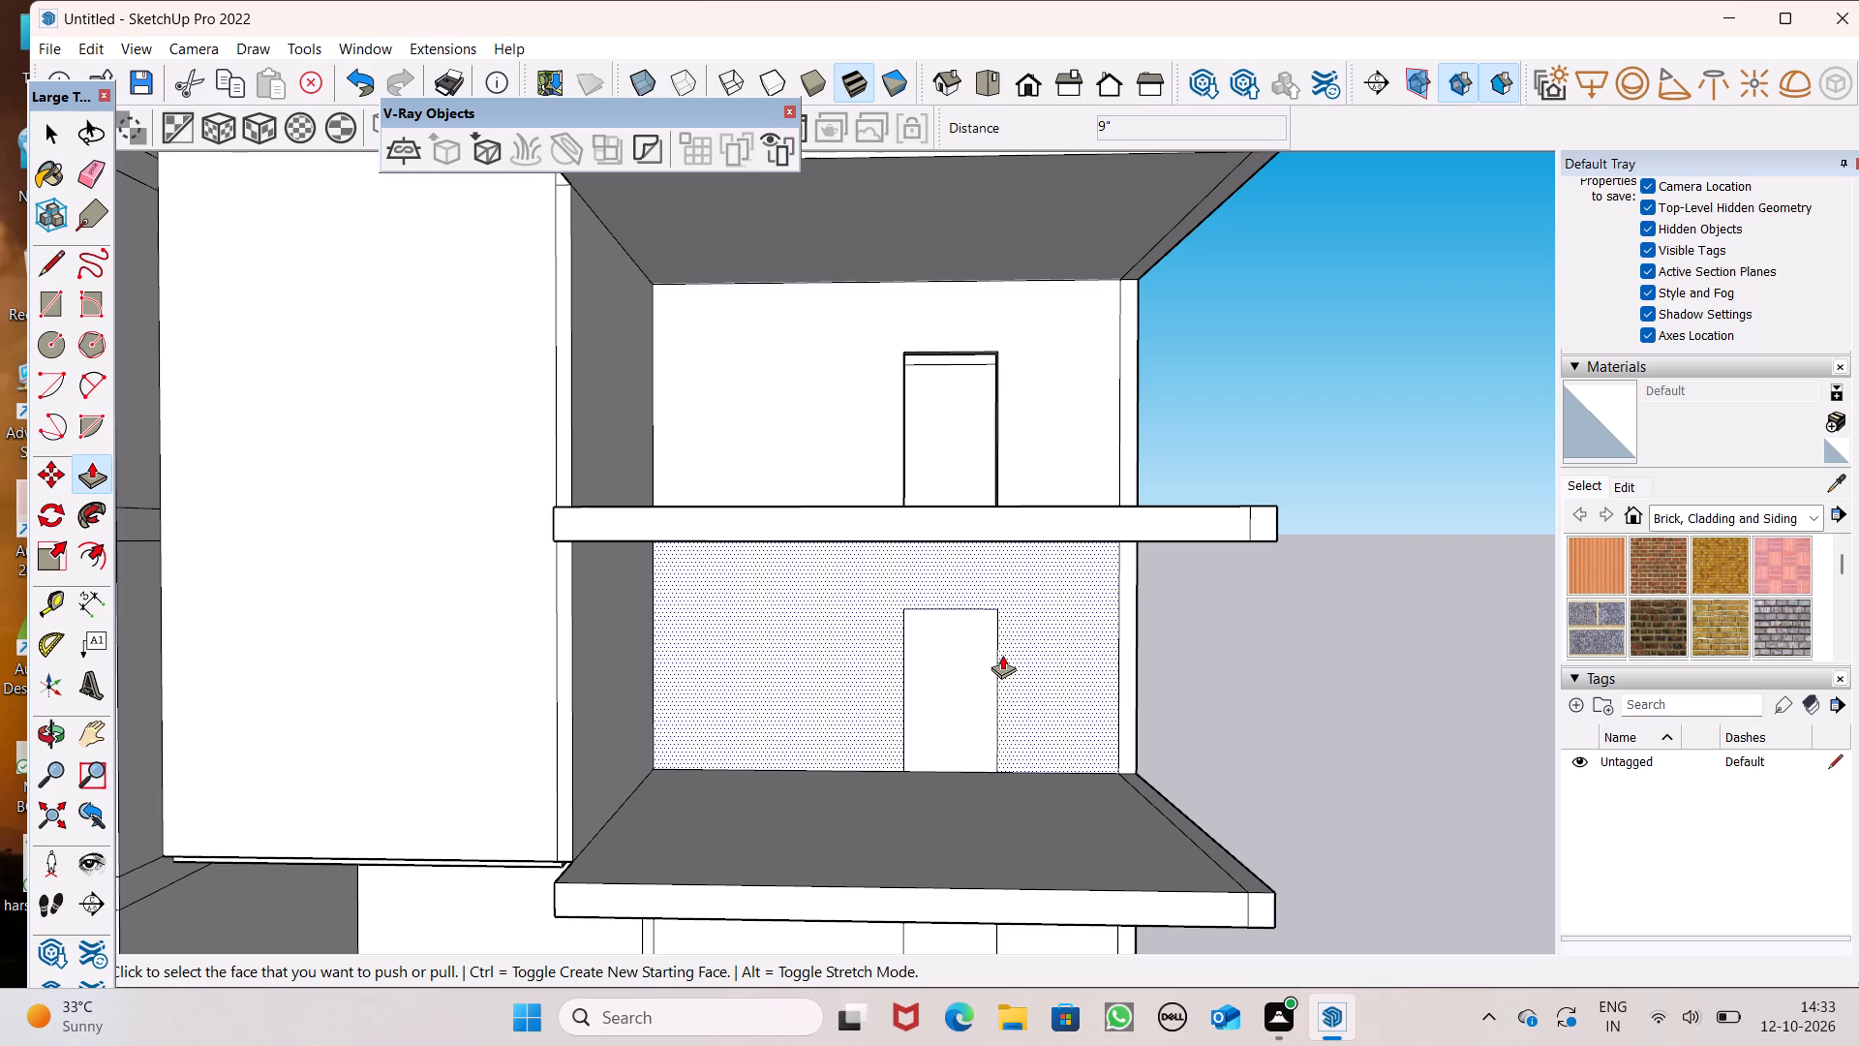
scroll(975, 669, up, 1)
drag(946, 759, 946, 744)
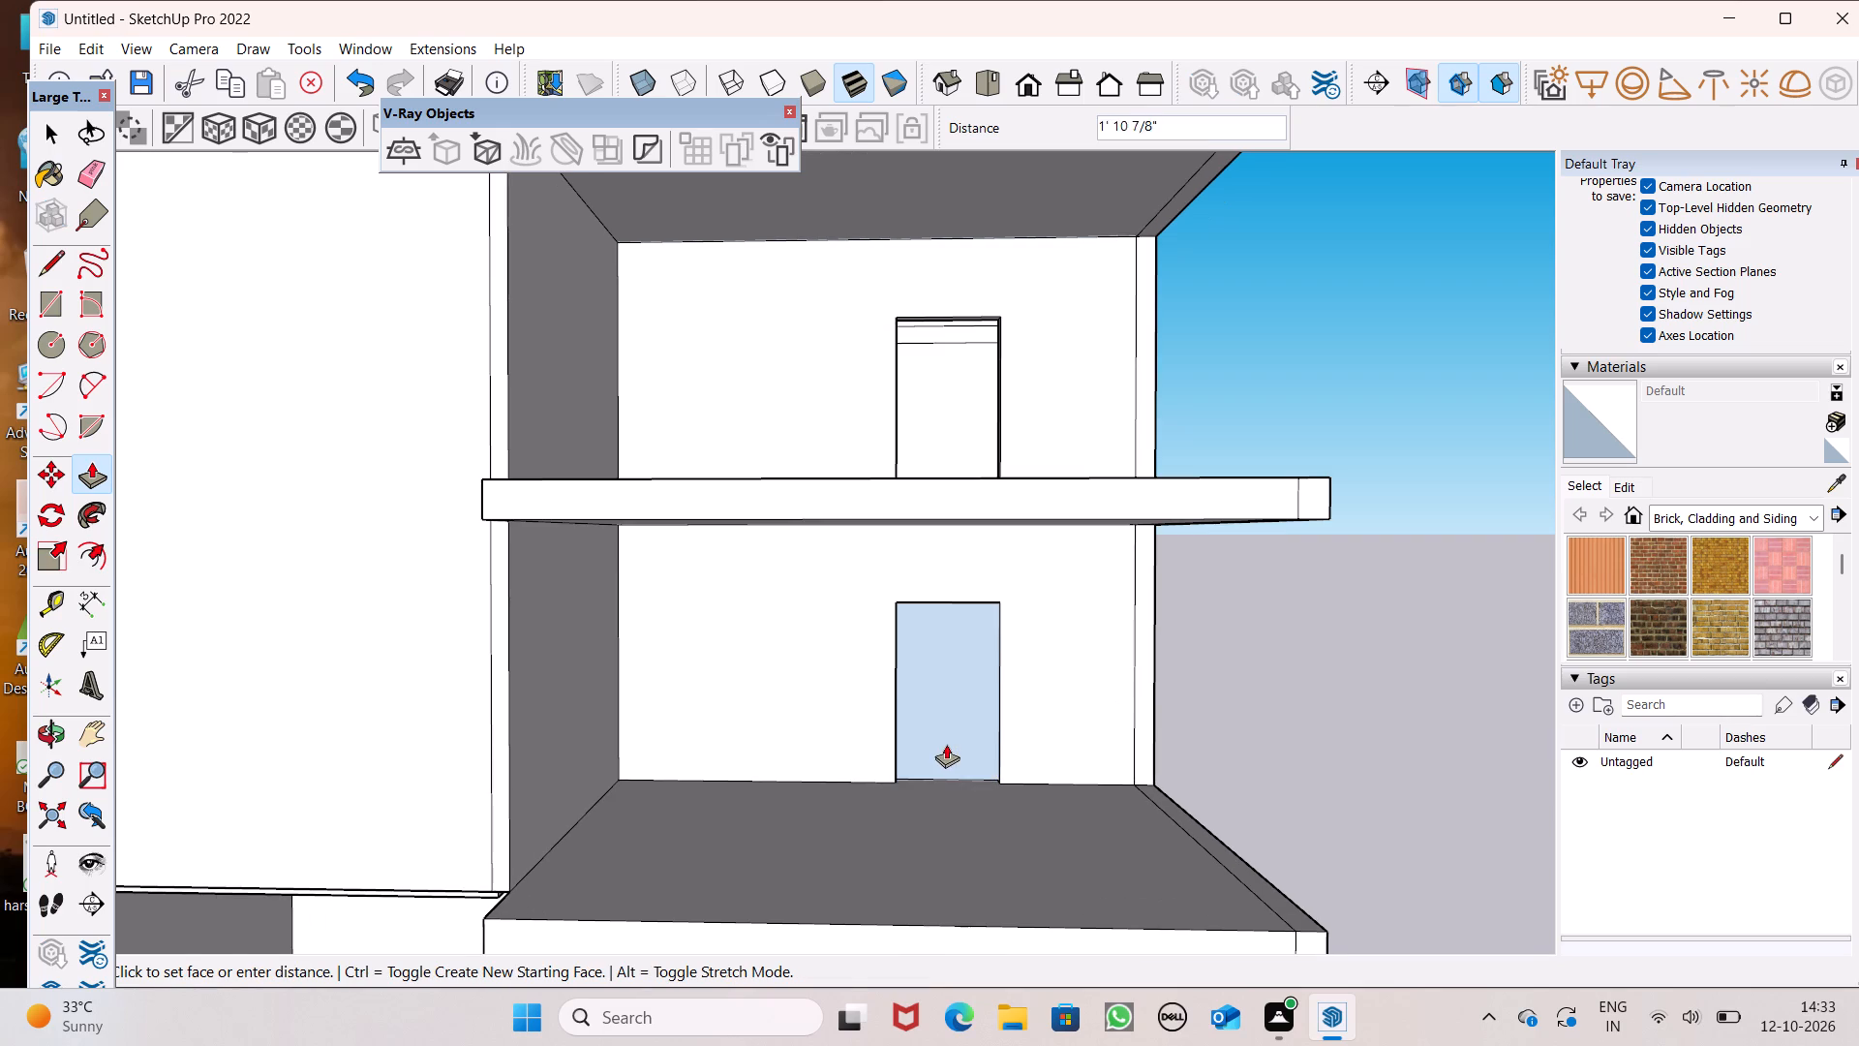
drag(946, 744, 977, 712)
scroll(933, 659, down, 5)
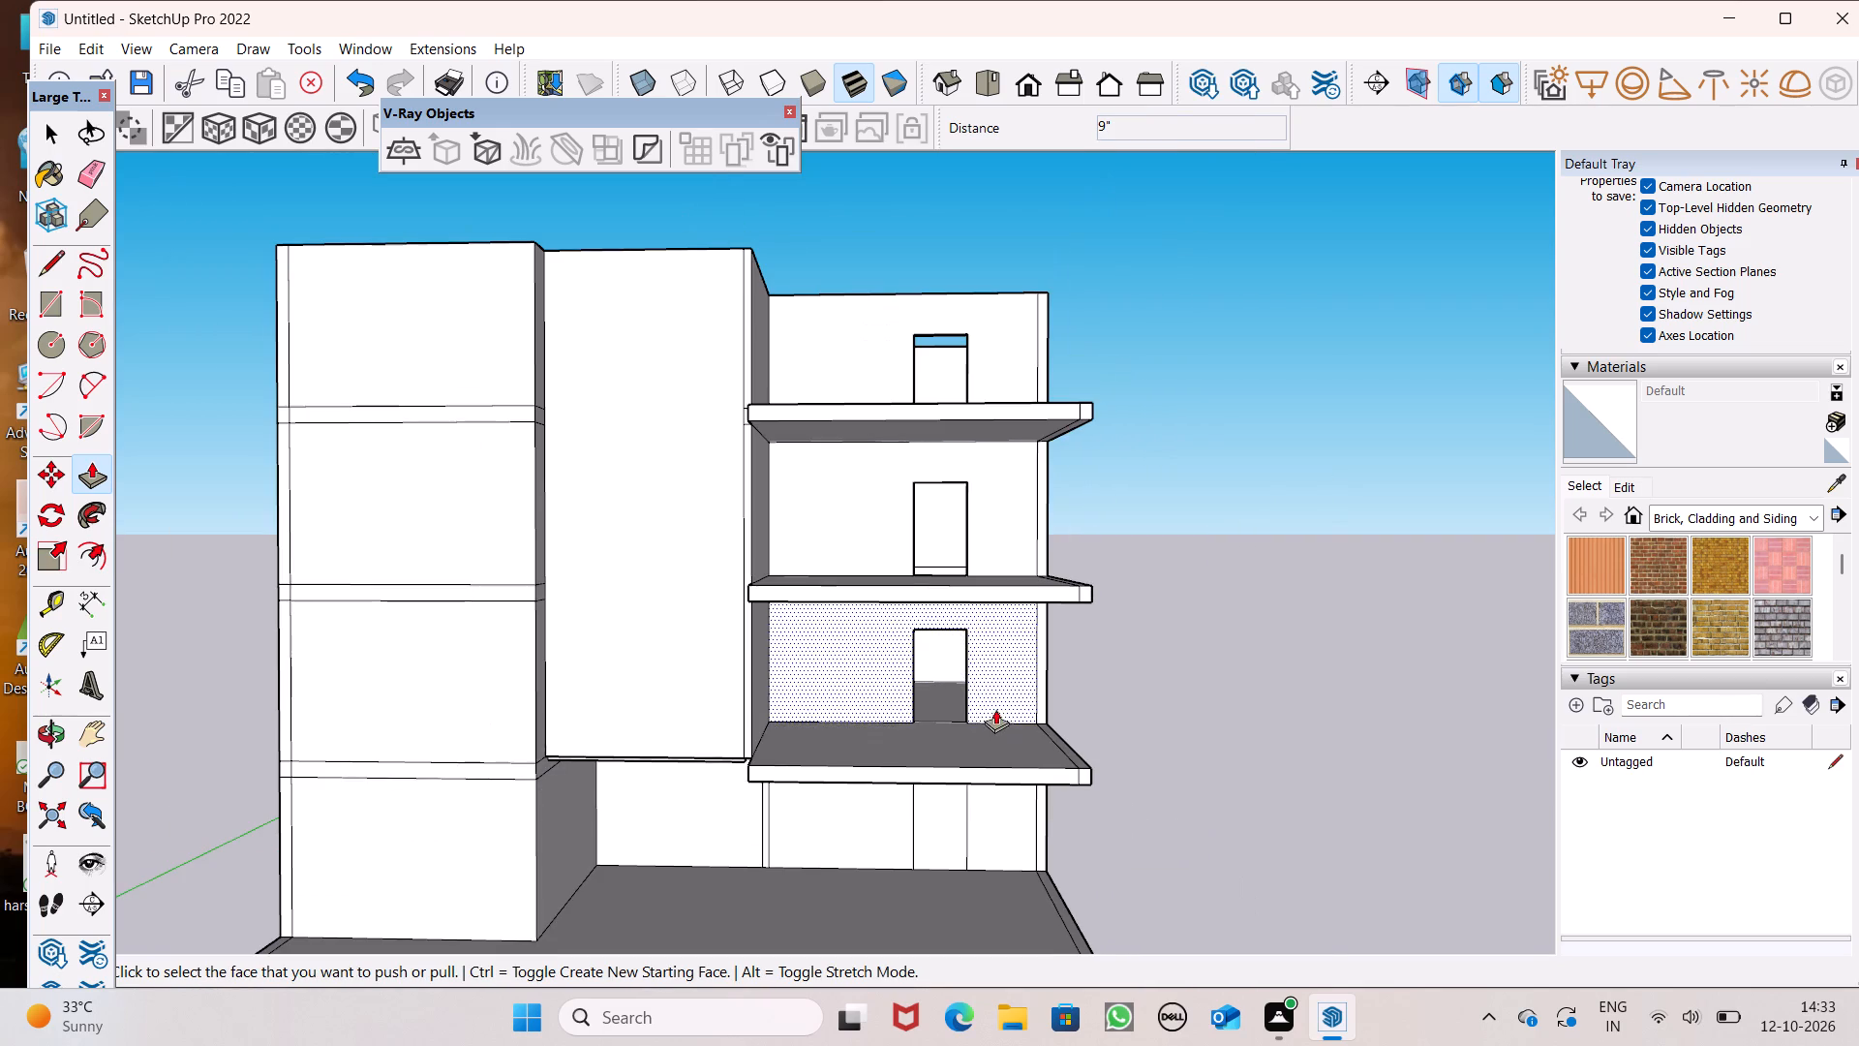
scroll(1004, 655, down, 3)
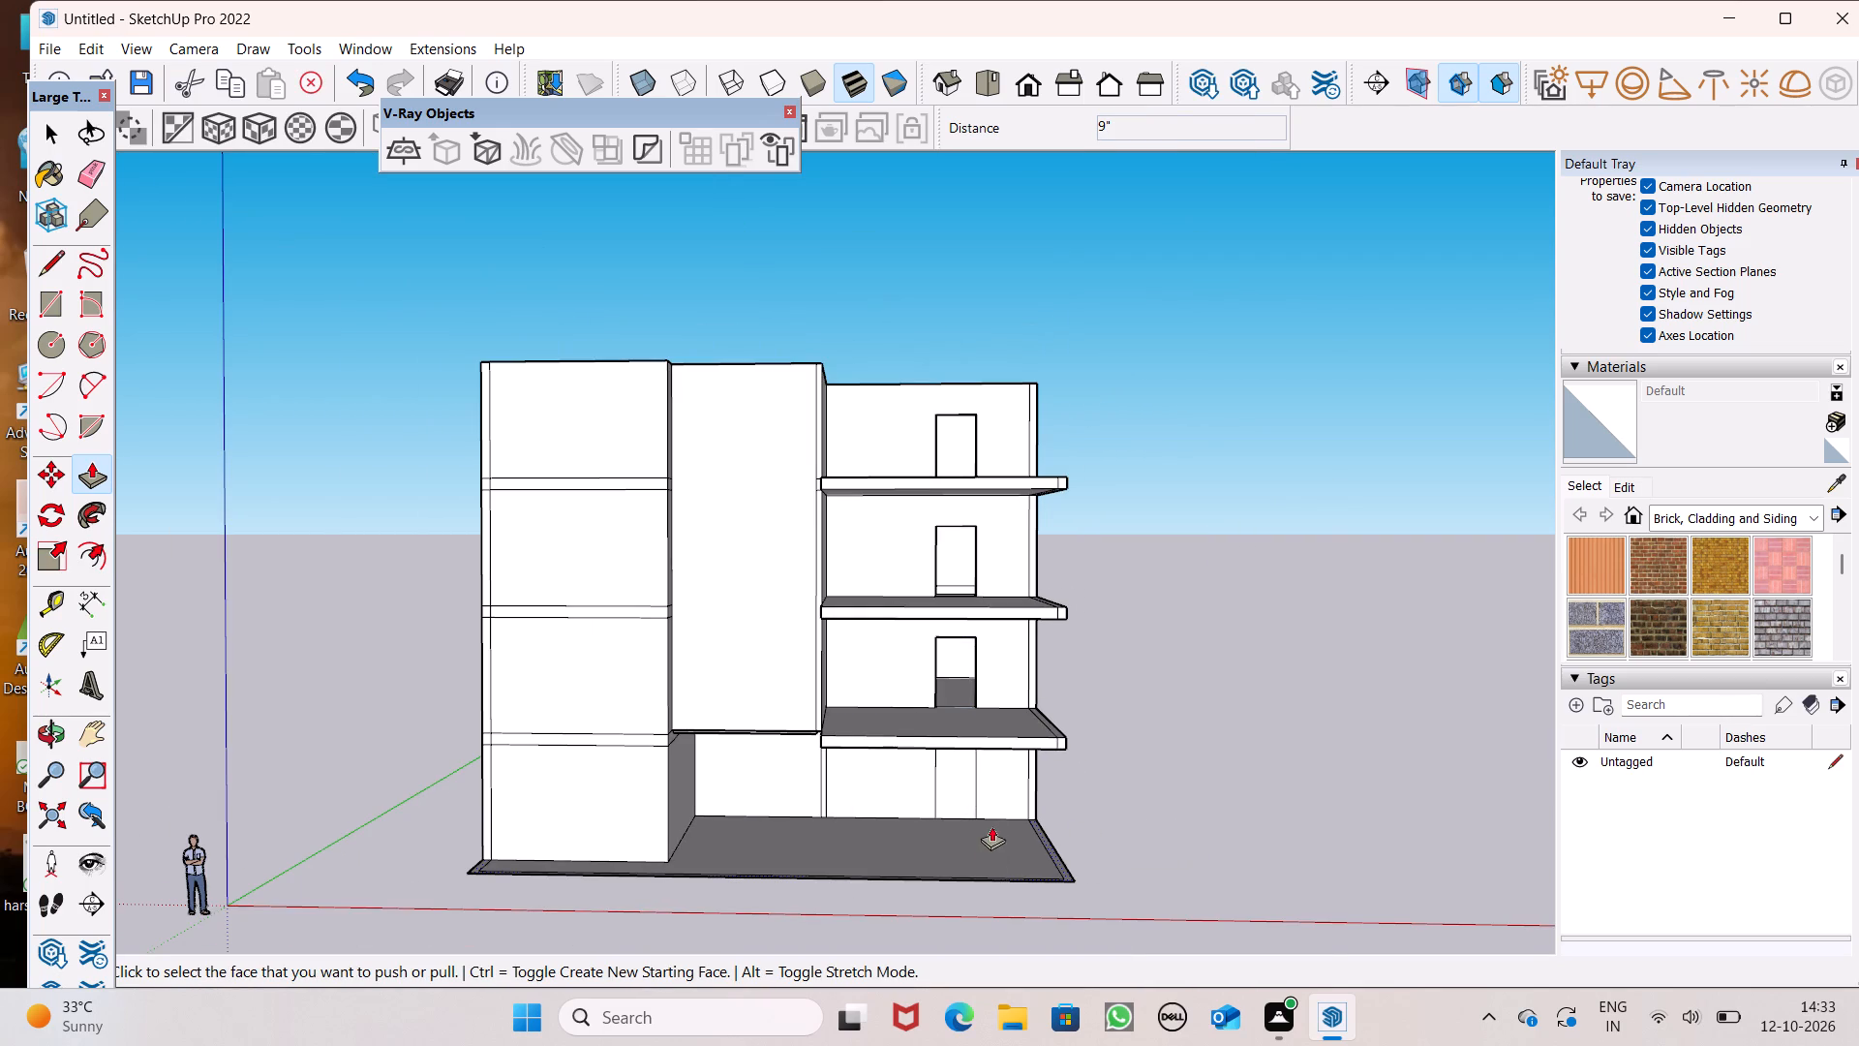
scroll(992, 872, up, 7)
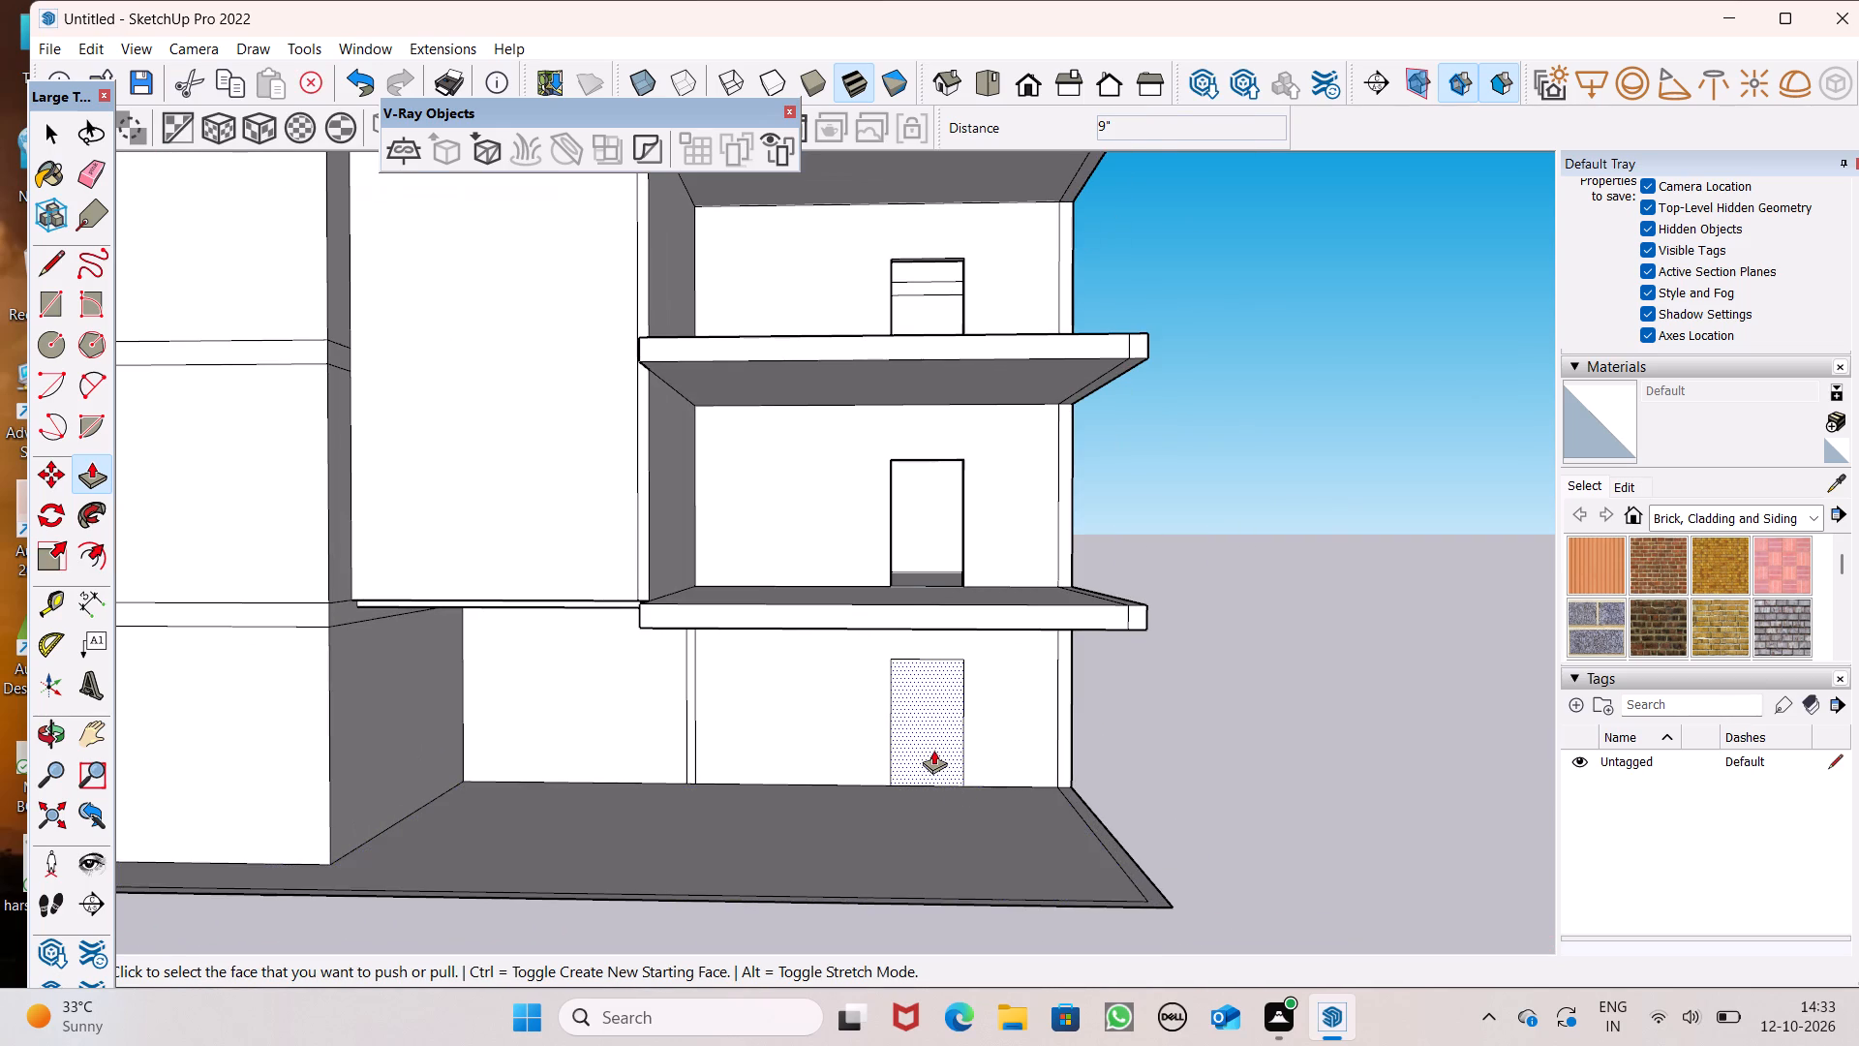
drag(925, 754, 954, 717)
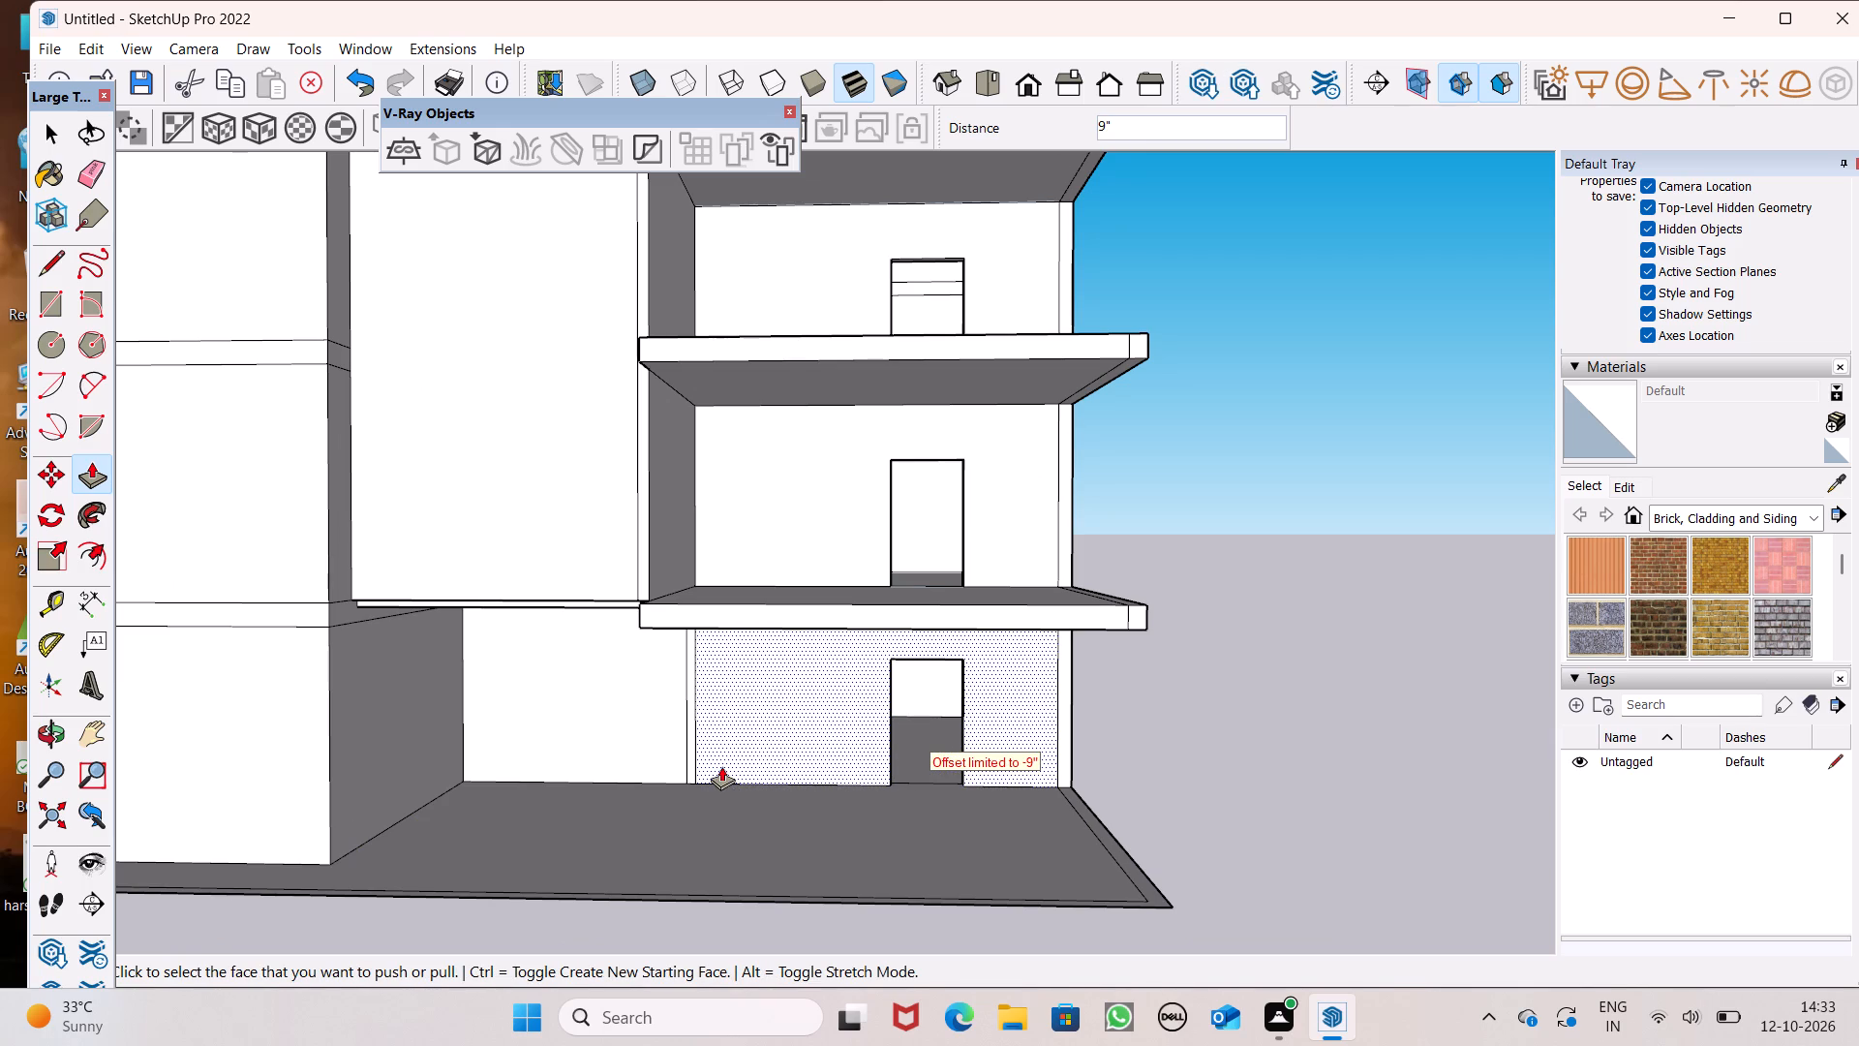
key(c)
scroll(727, 762, down, 5)
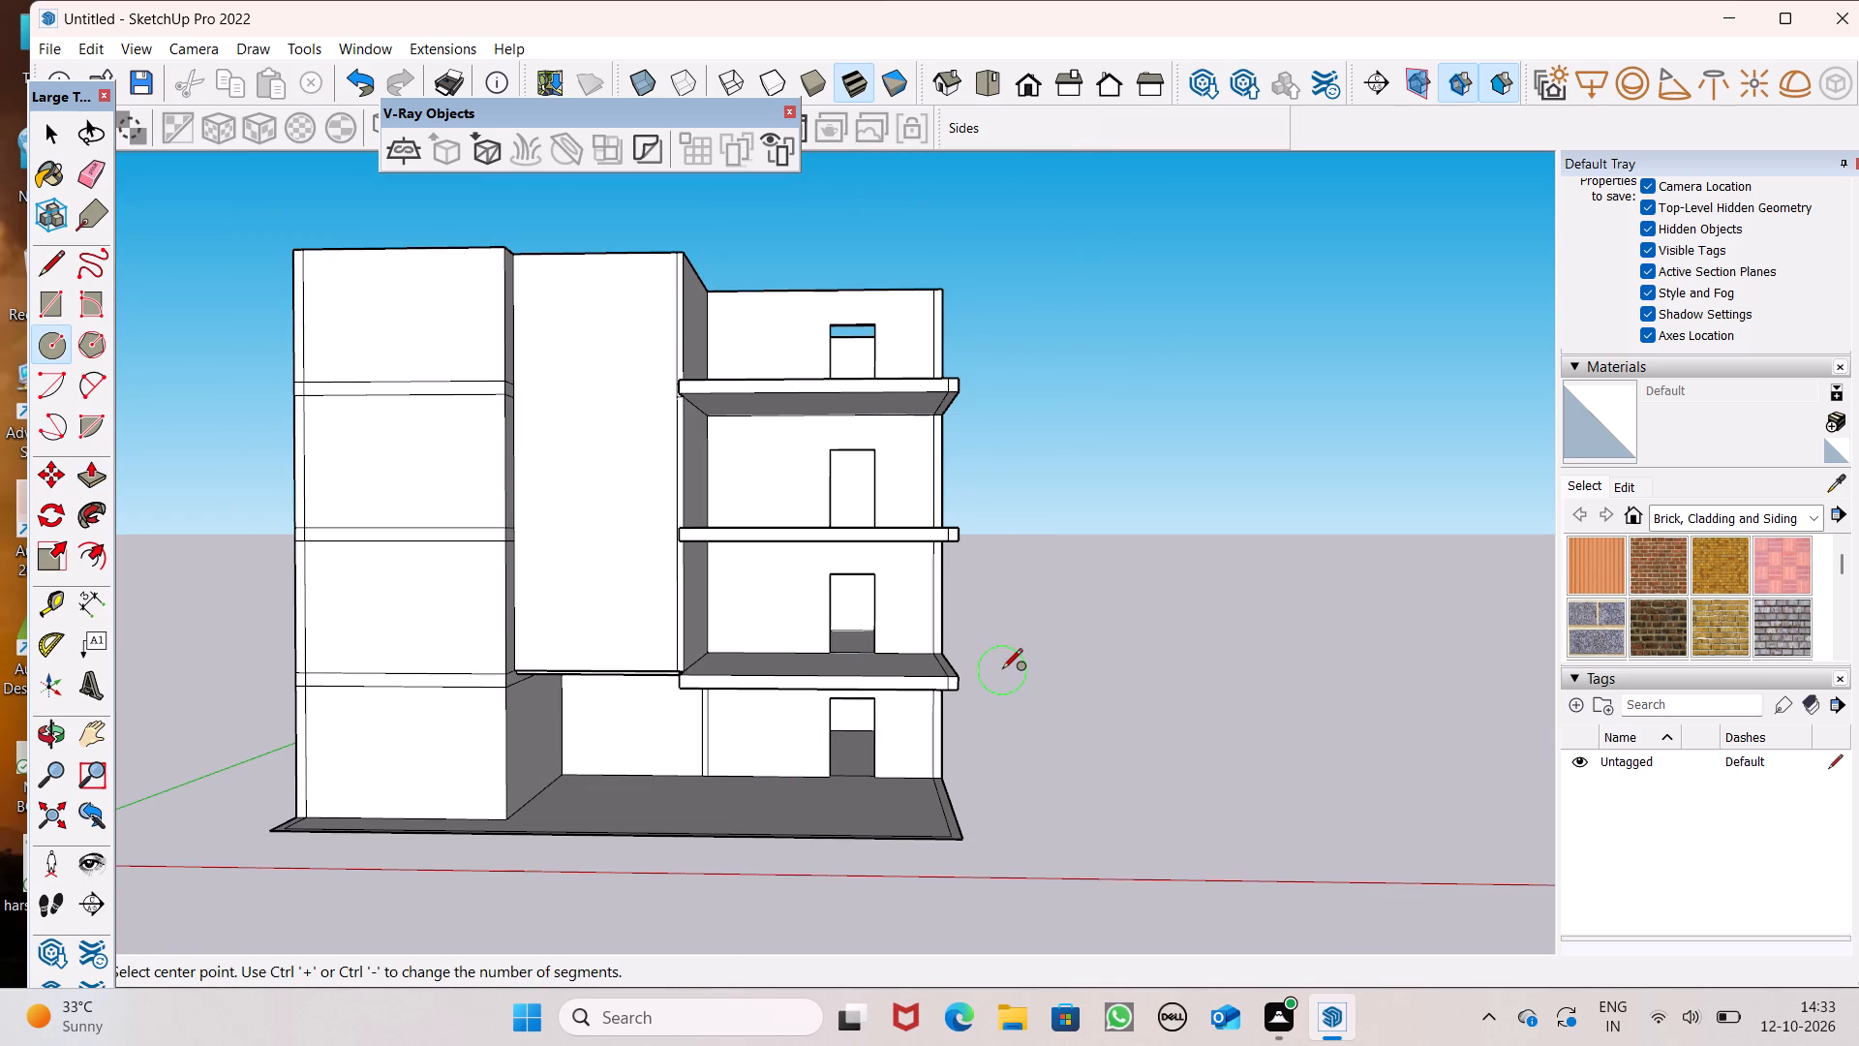
key(space)
Examine the whole building from above and from the front, including the balcony side with its door openings.
scroll(1005, 665, down, 3)
middle_drag(990, 687, 1000, 801)
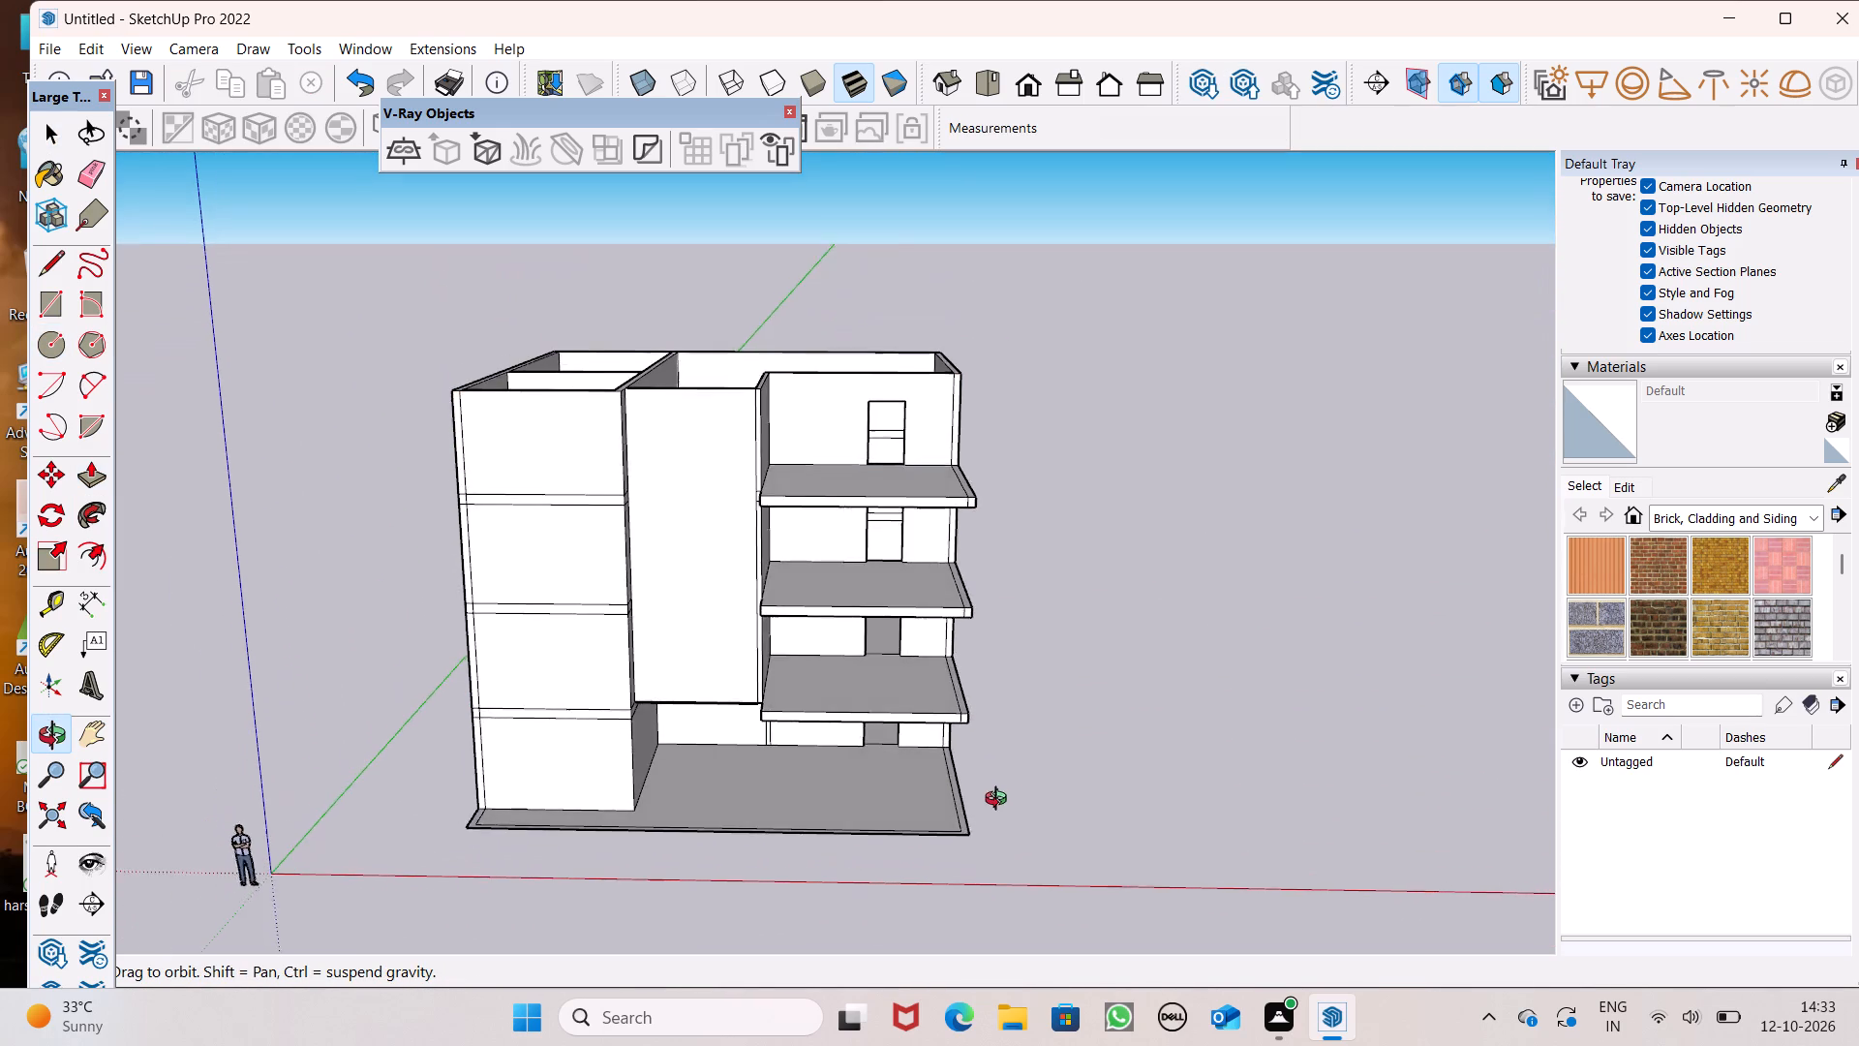
middle_drag(1000, 801, 771, 975)
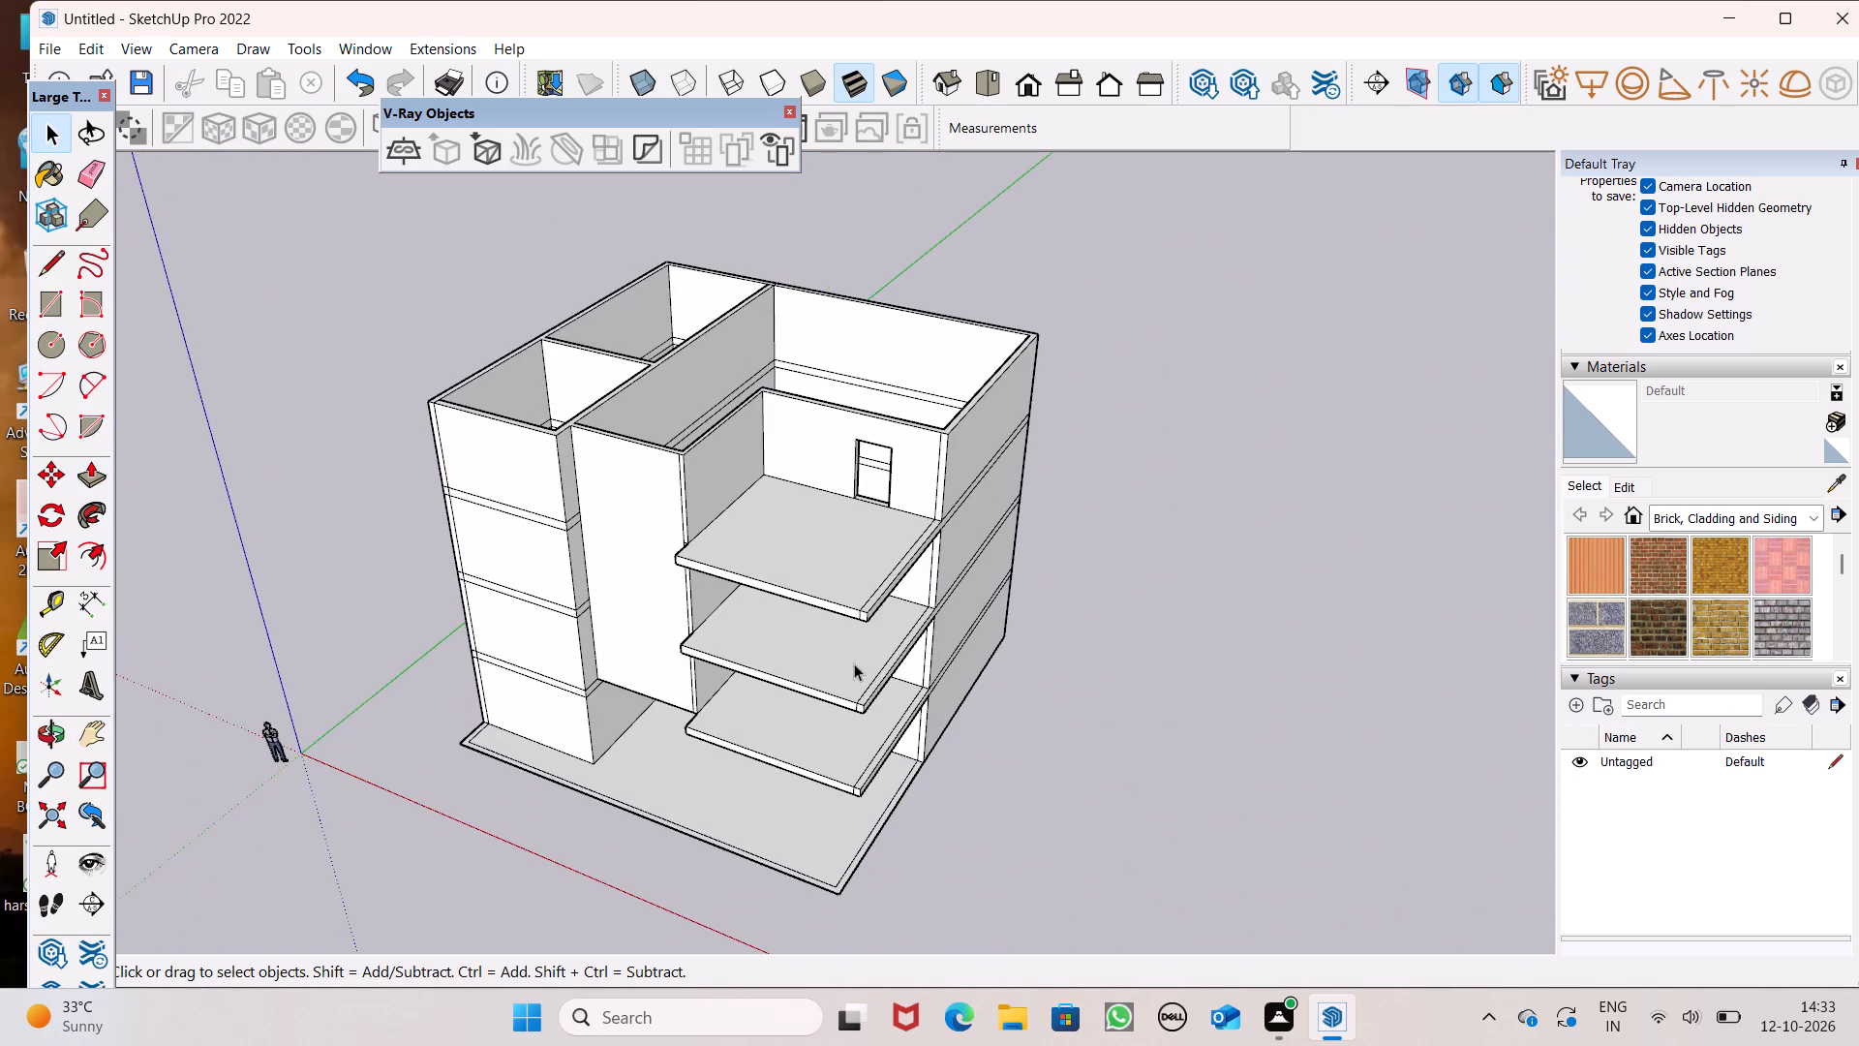
scroll(854, 663, down, 3)
middle_drag(847, 663, 821, 974)
scroll(877, 592, up, 1)
middle_drag(862, 679, 863, 672)
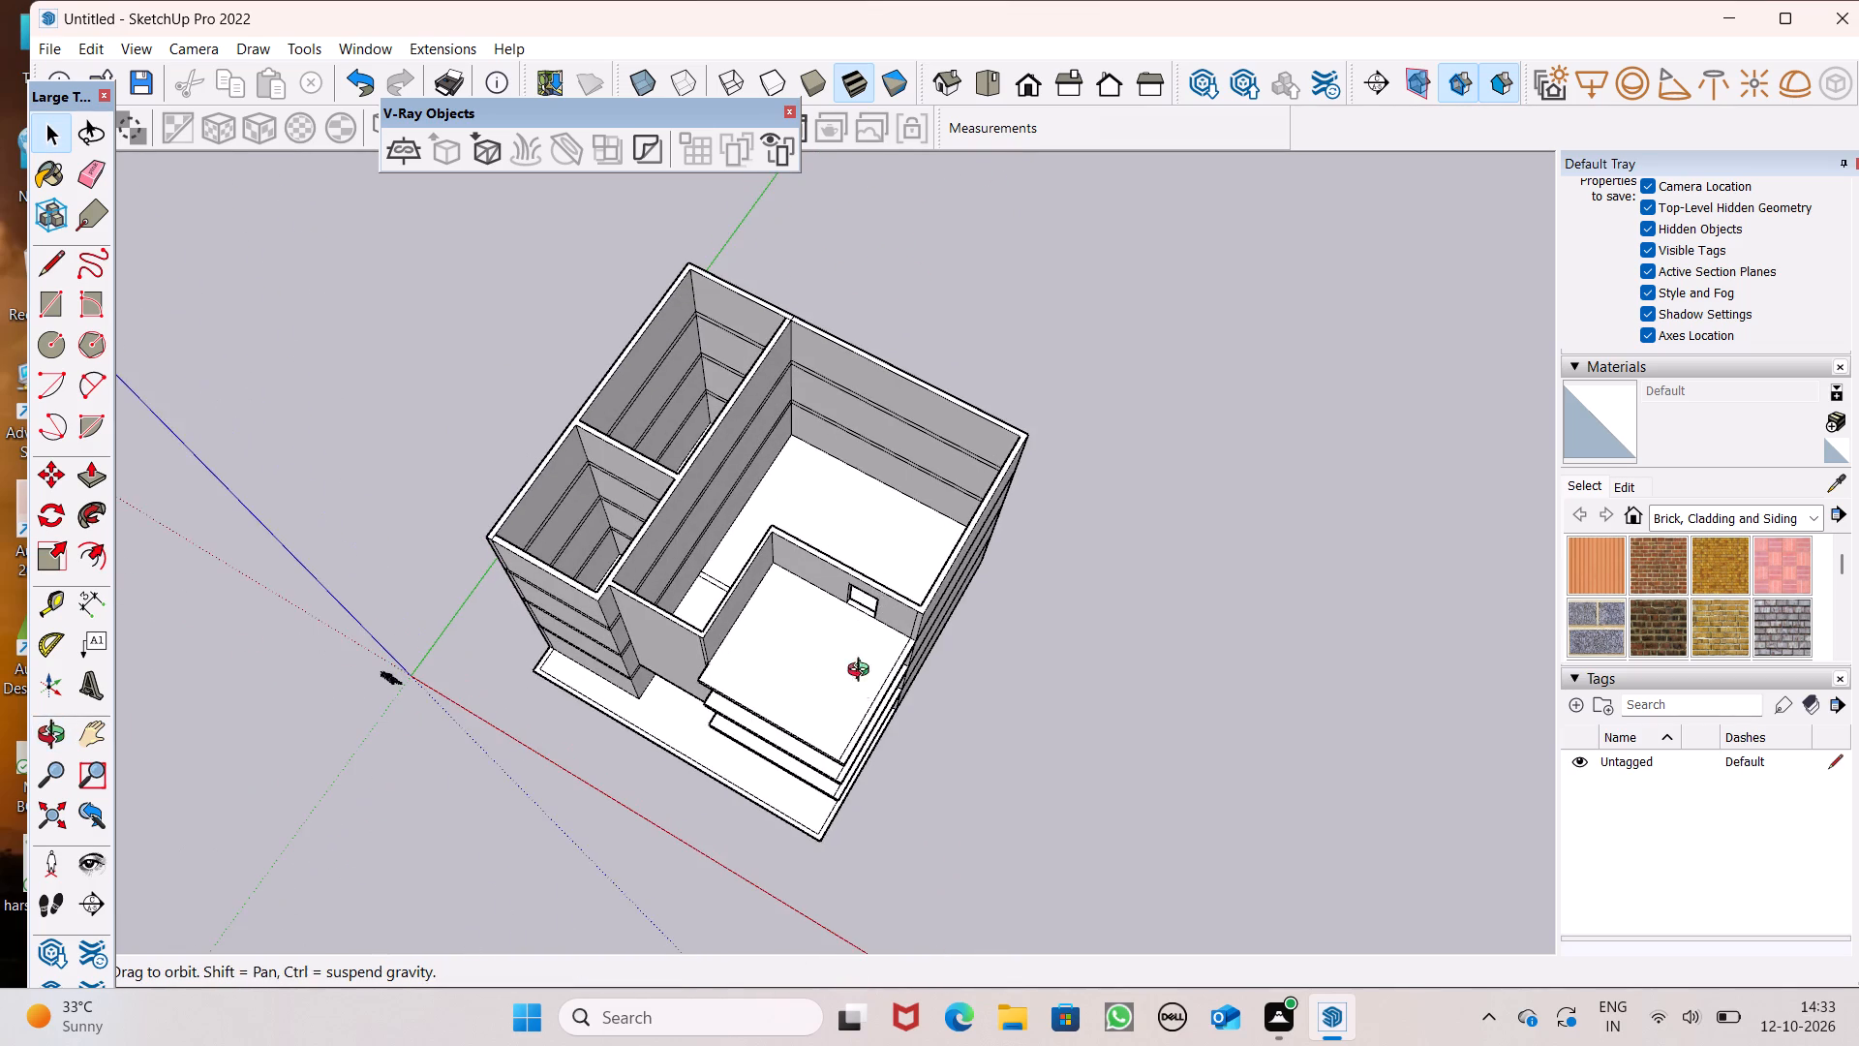
middle_drag(863, 672, 1064, 182)
middle_drag(694, 650, 757, 552)
Draw a short line across the narrow front end of the projecting bay's balcony-side wall, near the second-floor slab top.
click(101, 479)
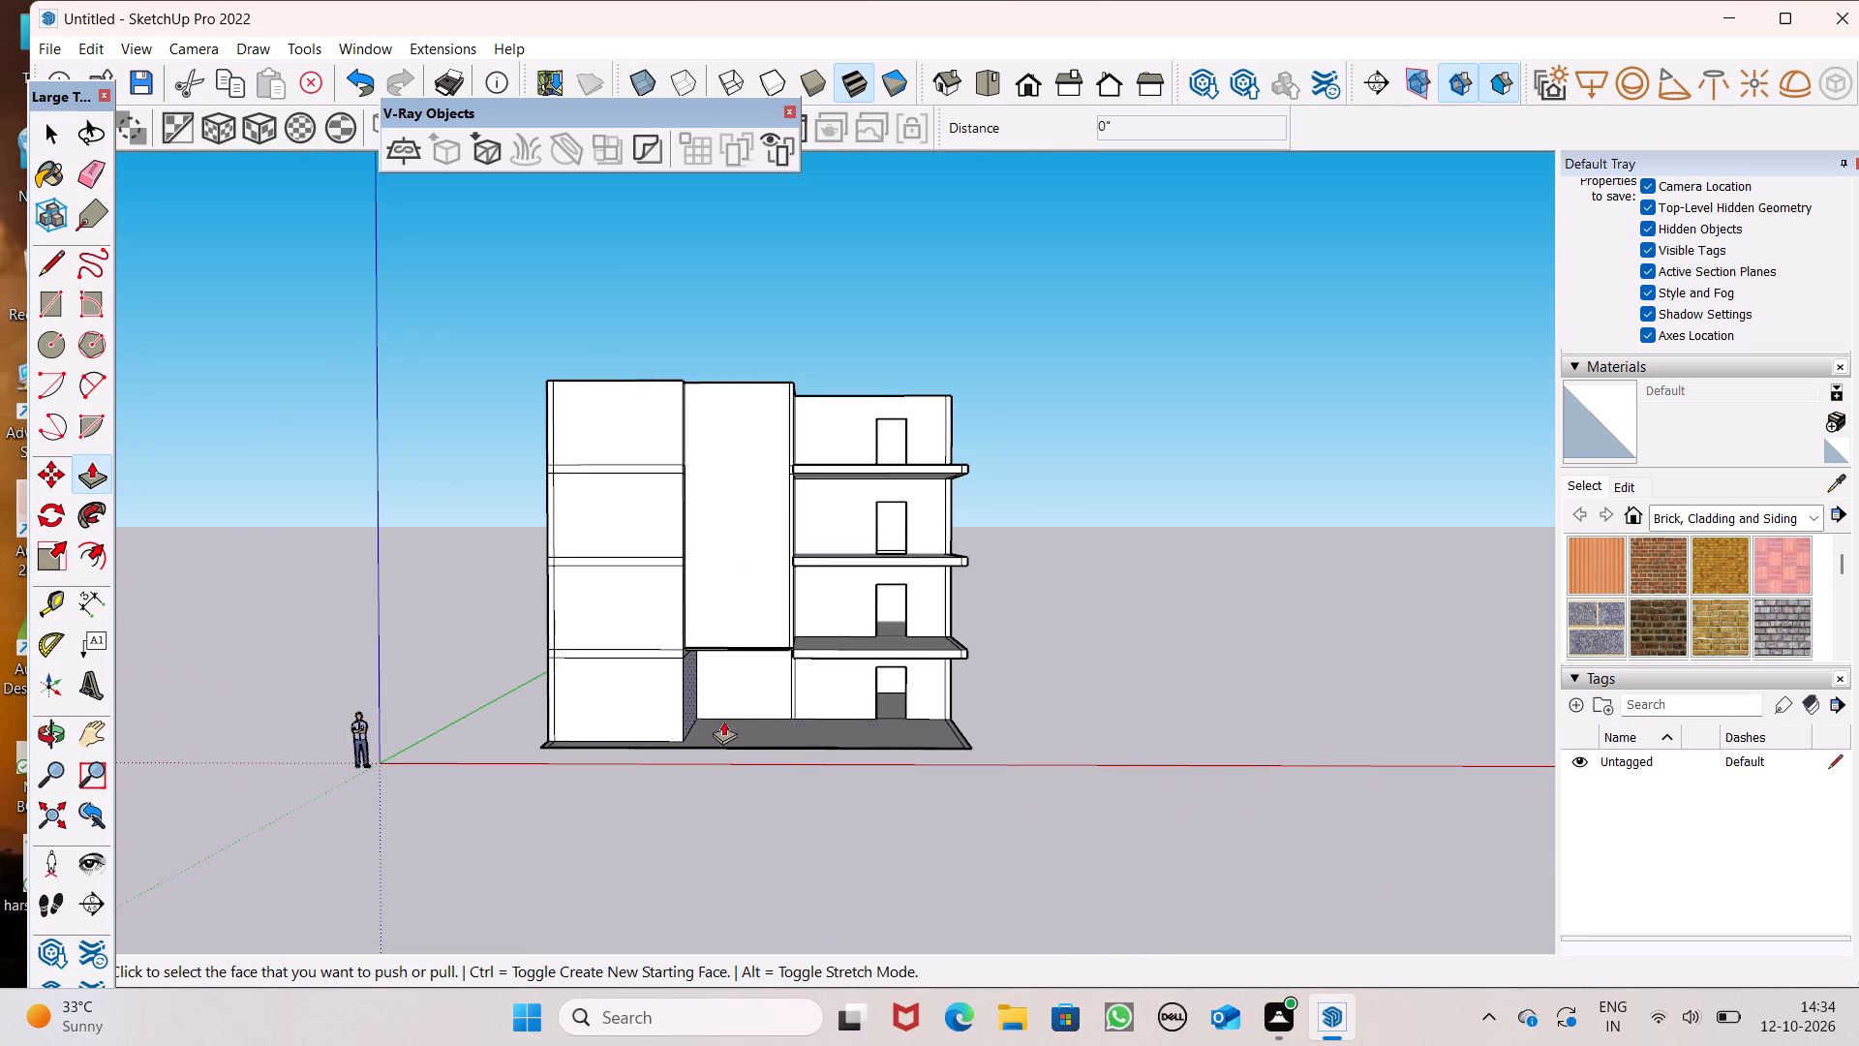
scroll(791, 773, up, 1)
scroll(846, 642, up, 2)
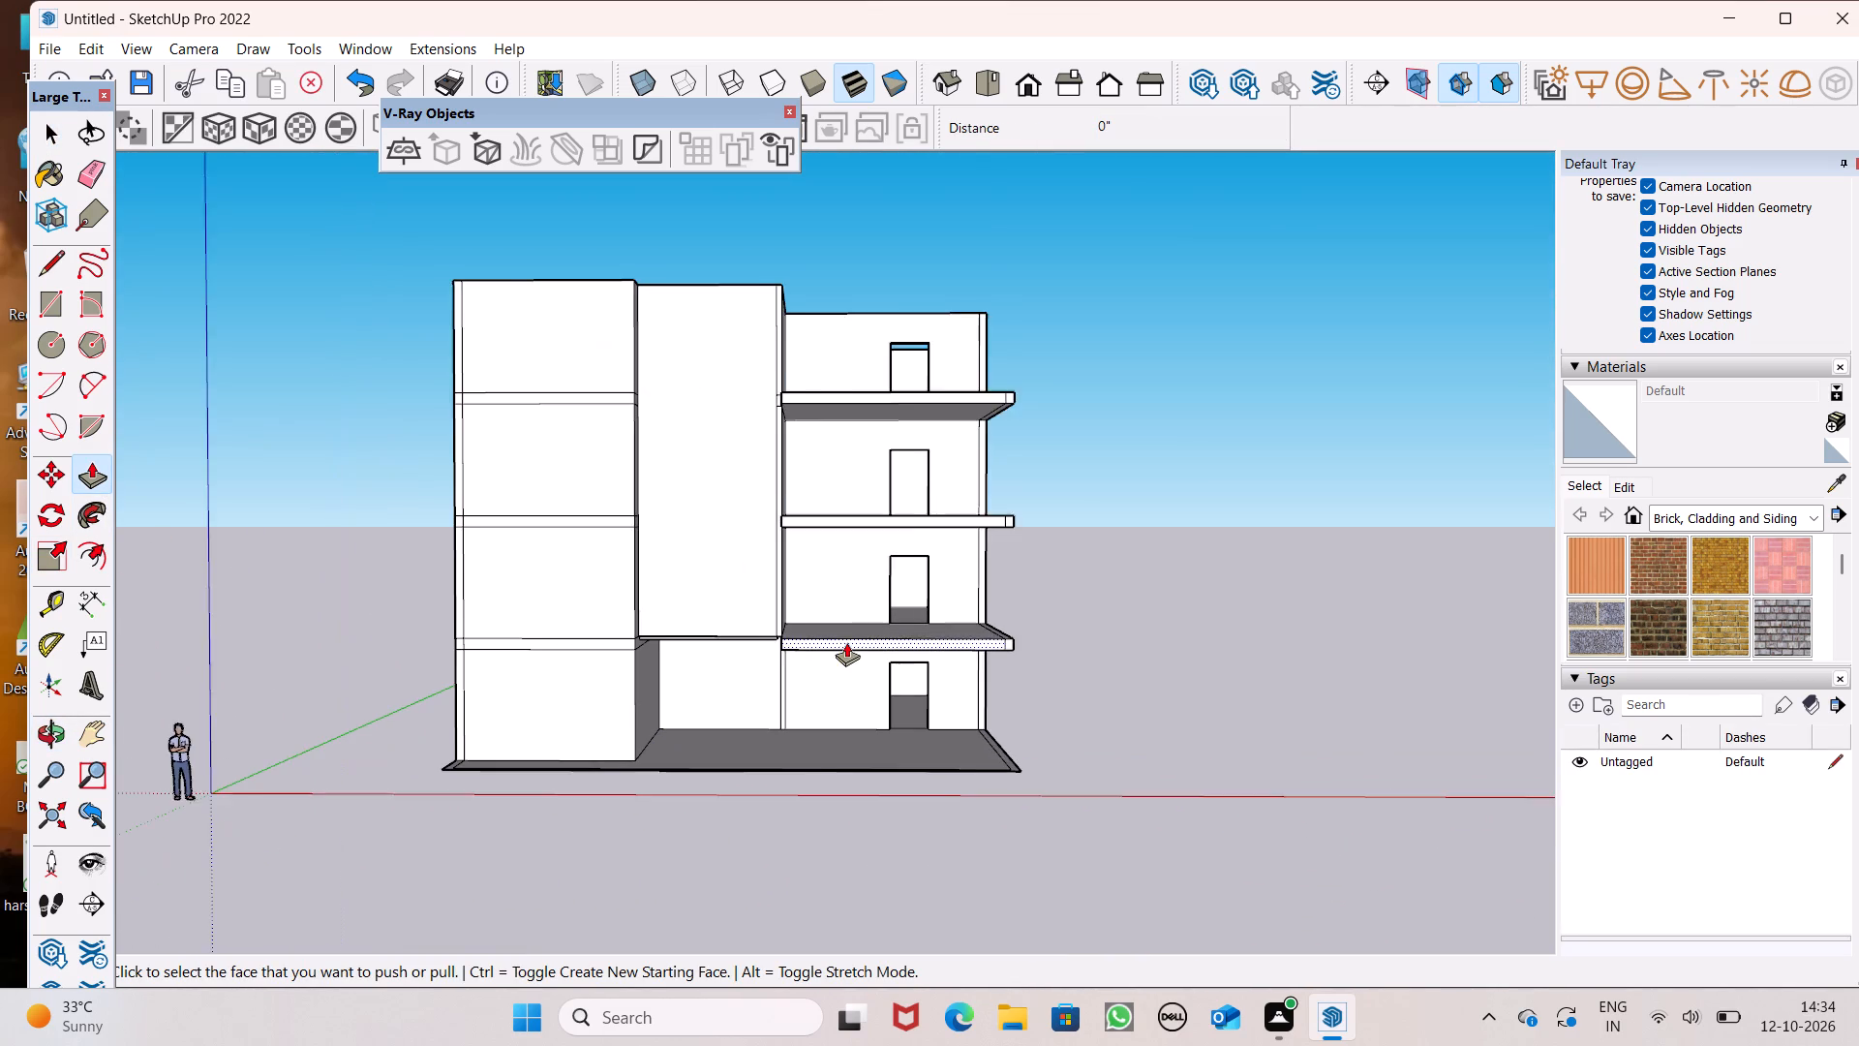
scroll(846, 642, up, 2)
middle_drag(831, 663, 782, 833)
scroll(724, 676, up, 5)
scroll(793, 653, down, 1)
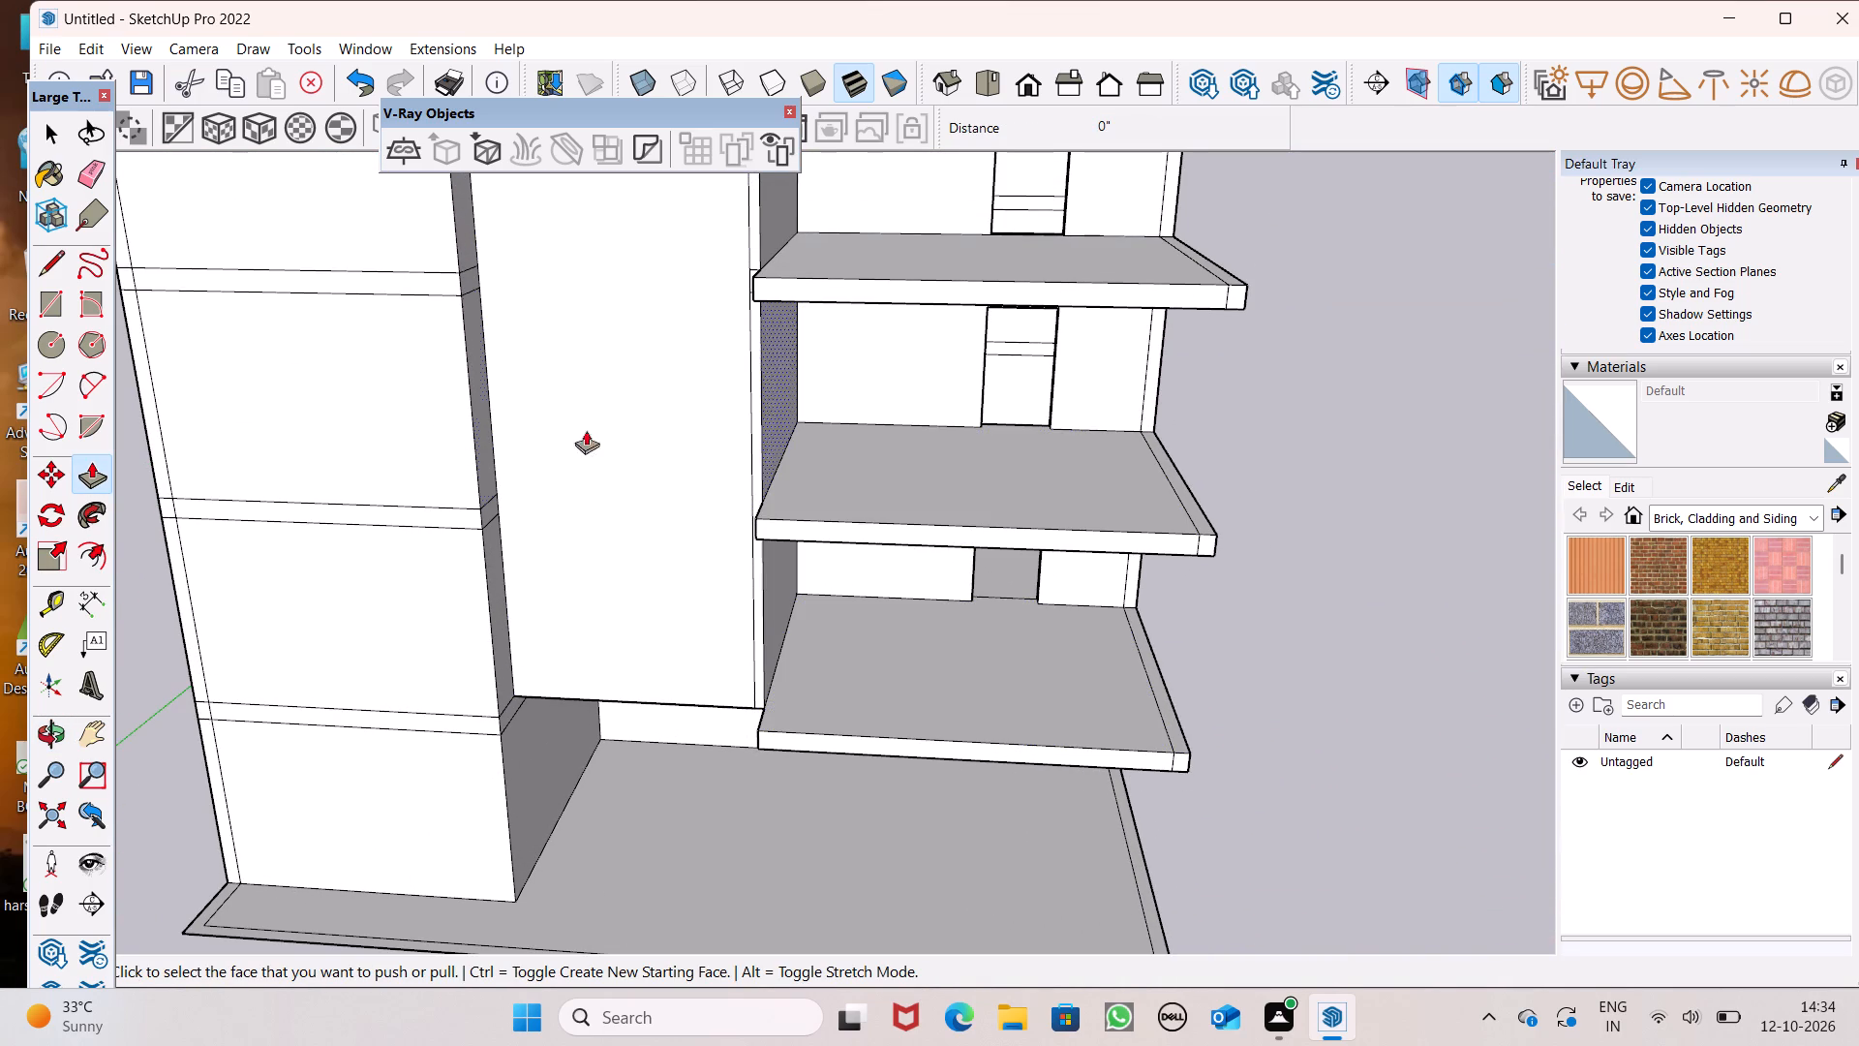
click(61, 271)
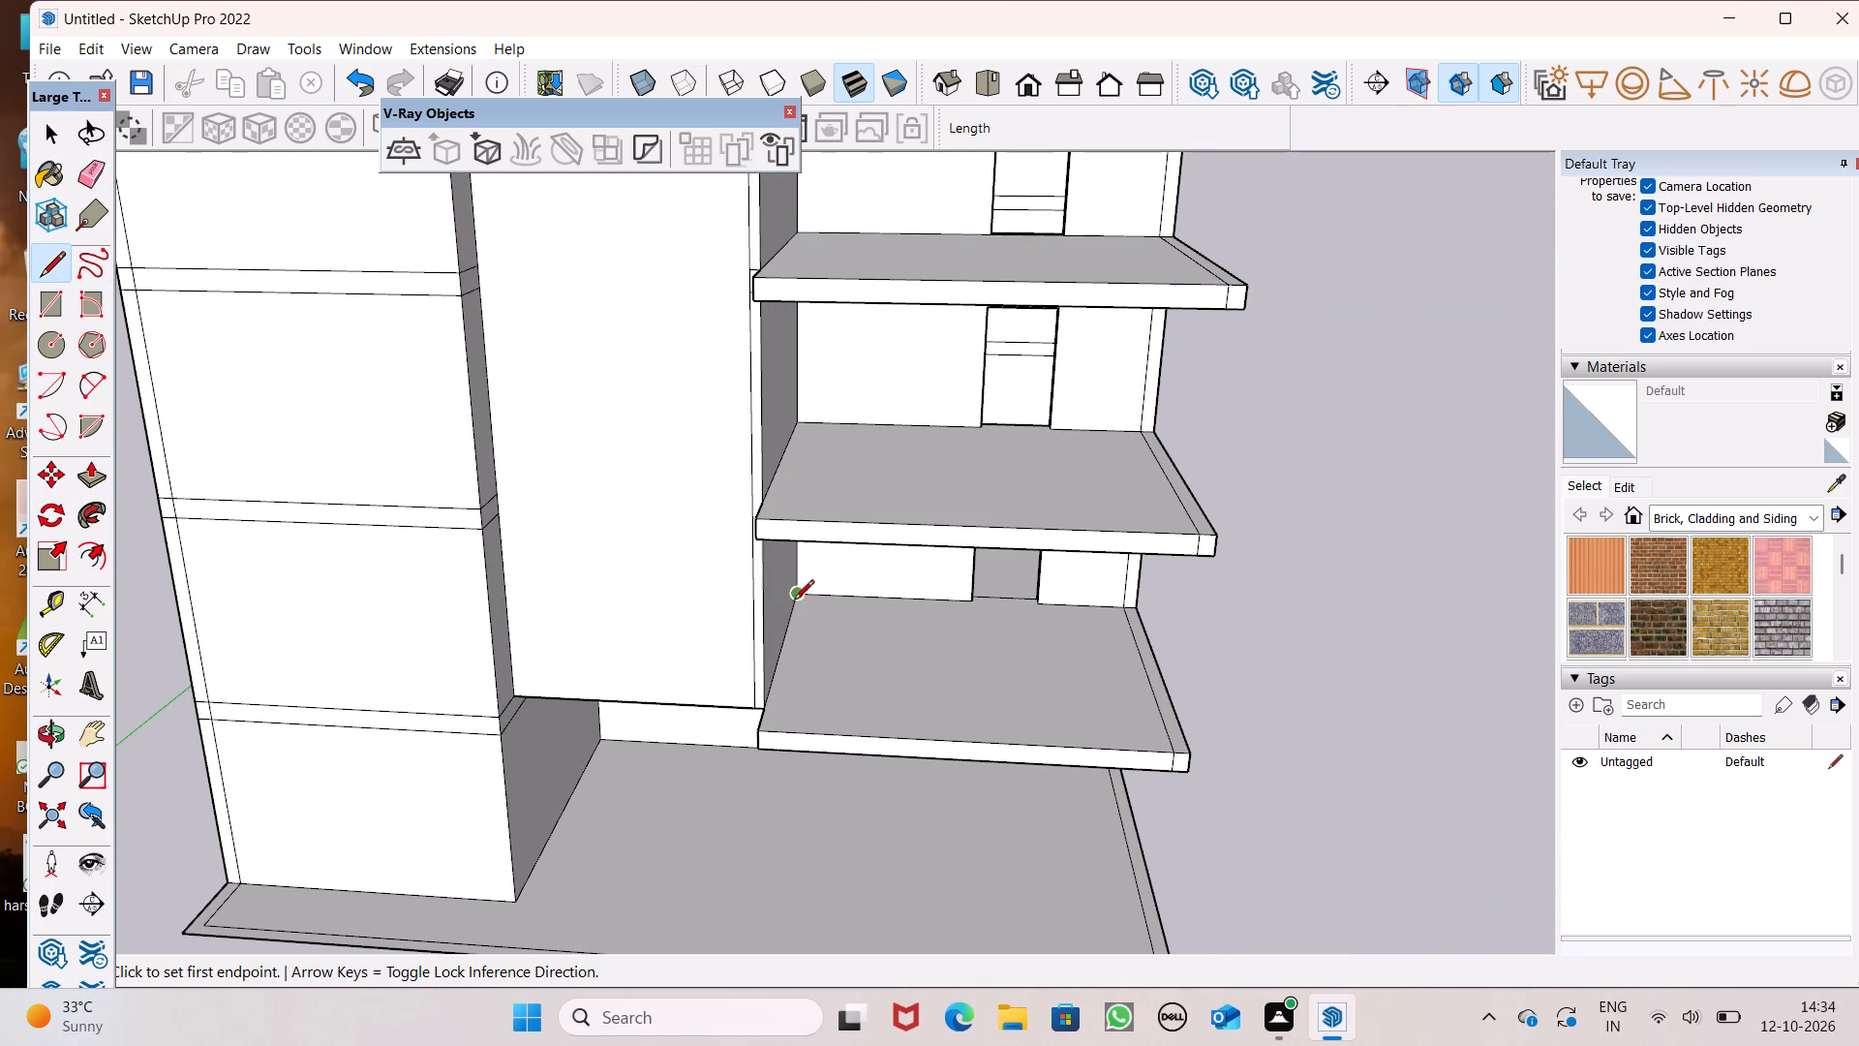
middle_drag(765, 593, 1021, 545)
scroll(796, 579, up, 1)
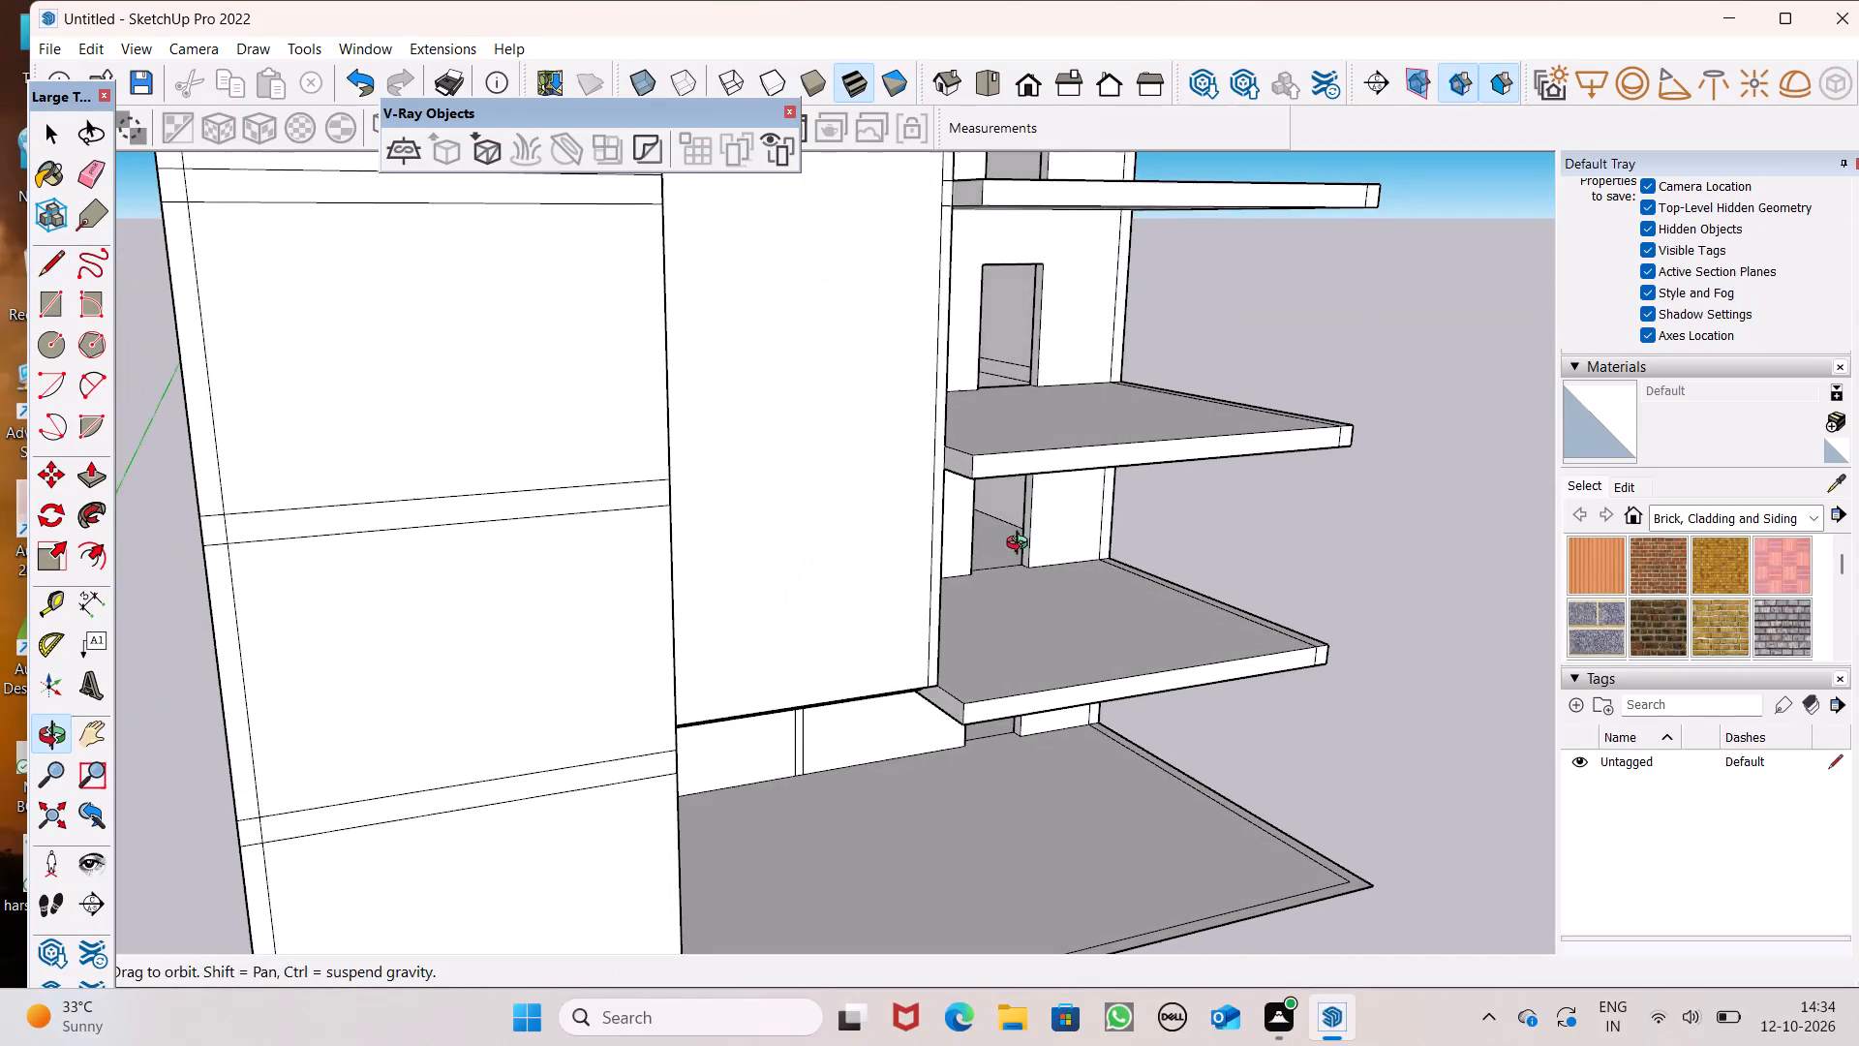
middle_drag(1021, 545, 1017, 545)
scroll(956, 429, up, 6)
click(935, 461)
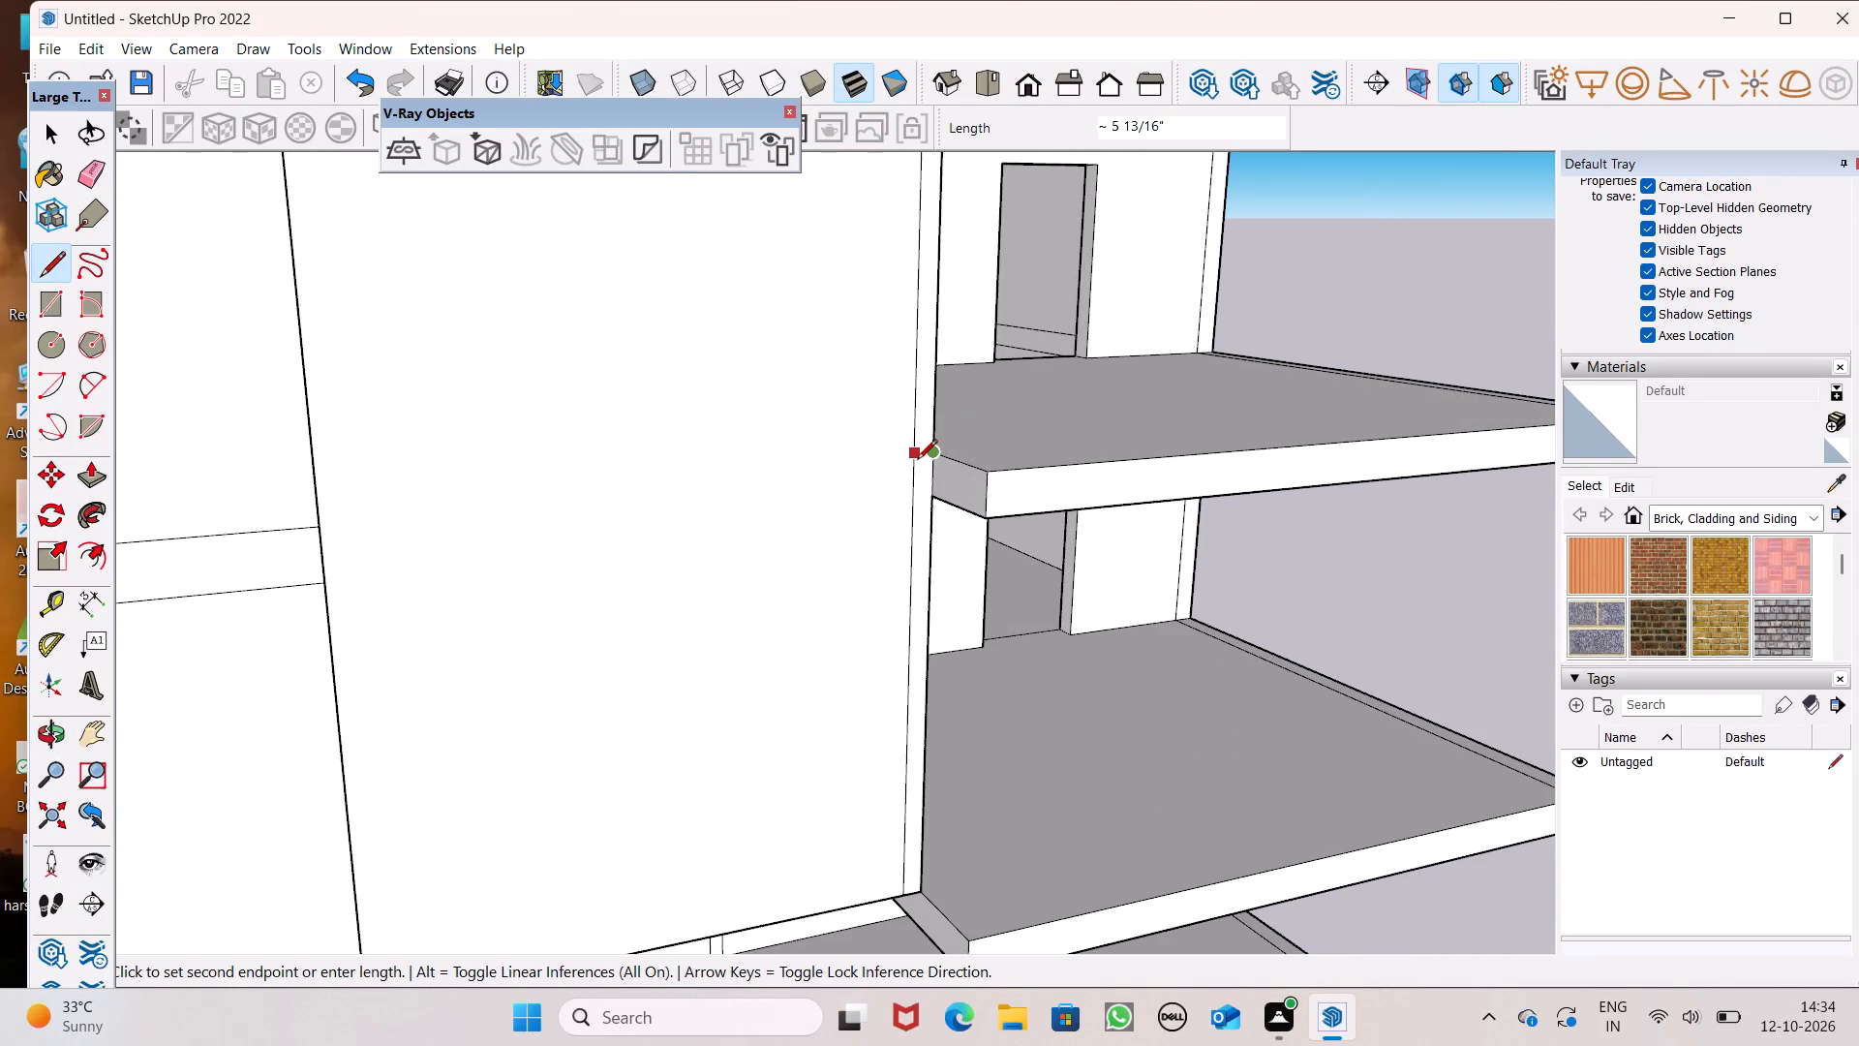
click(909, 462)
scroll(760, 375, down, 3)
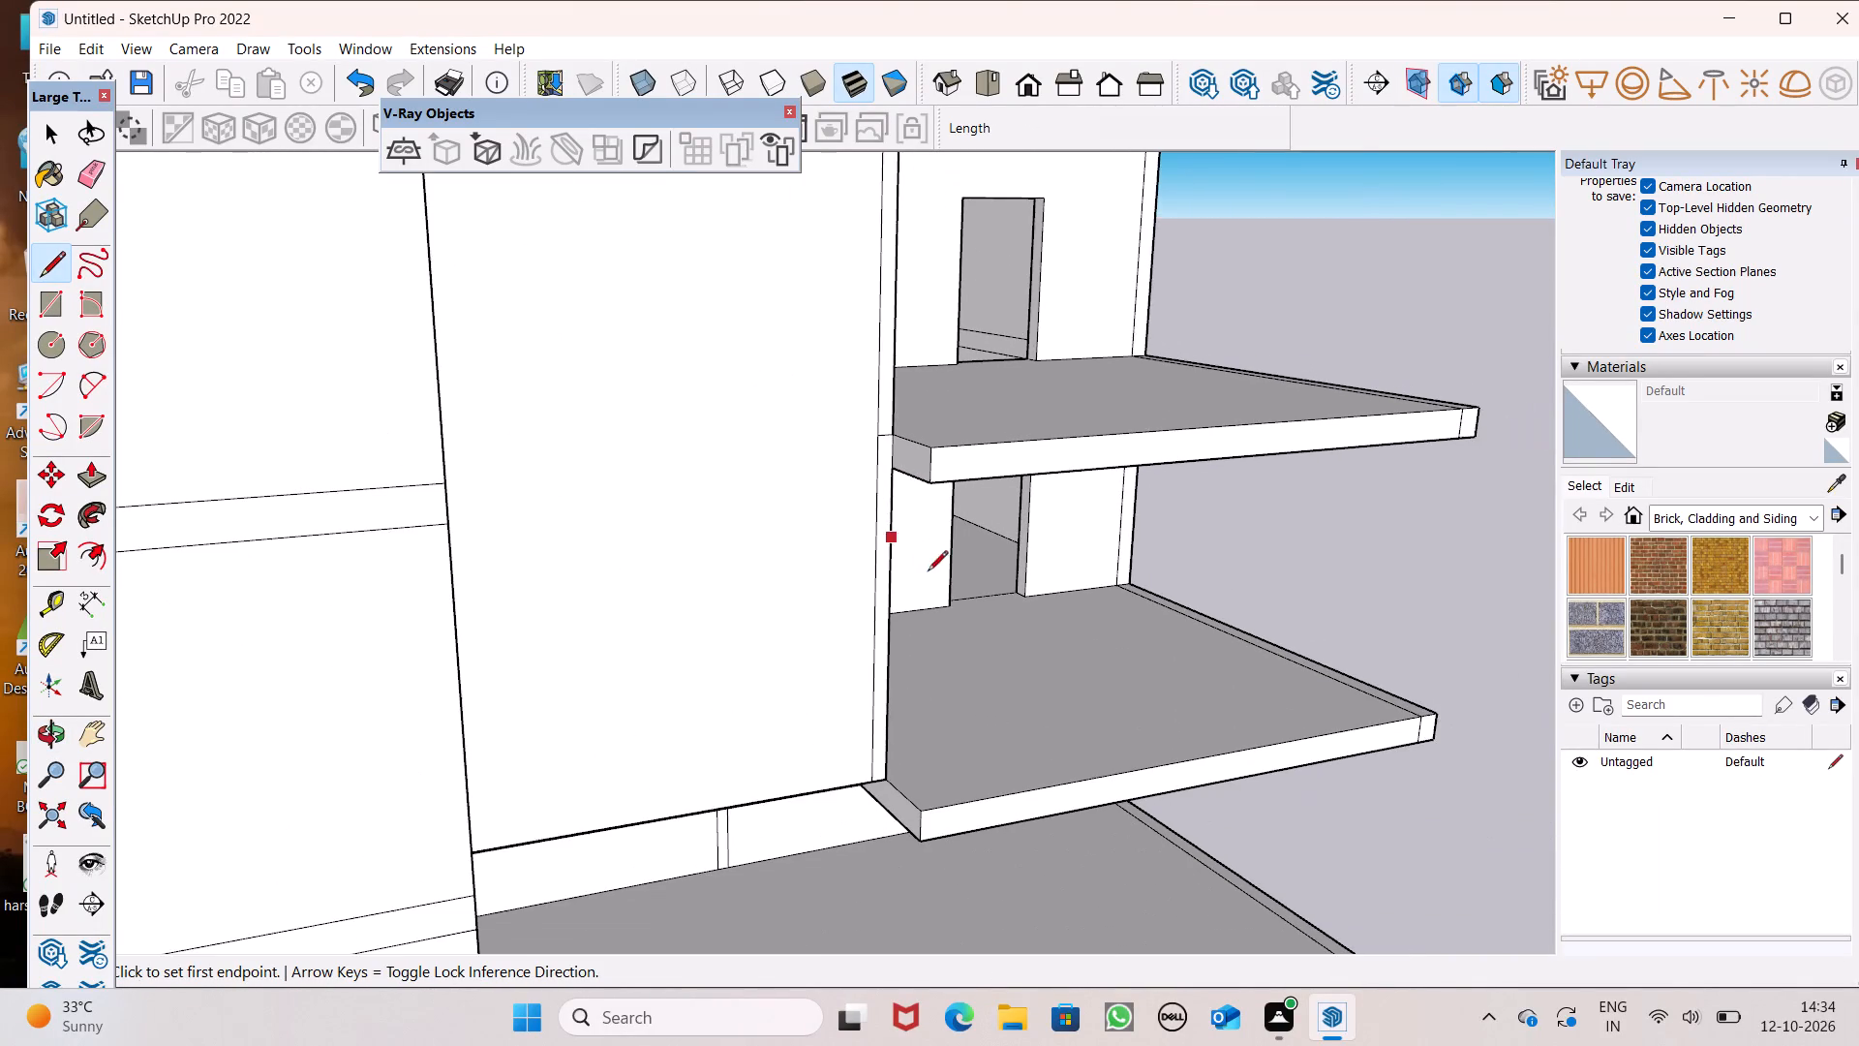
key(space)
Pull the wall-end strip beside the first-floor balcony forward about 2' 4 11/16" to the front of the slab.
scroll(859, 437, down, 3)
middle_drag(929, 618, 801, 700)
scroll(812, 463, down, 5)
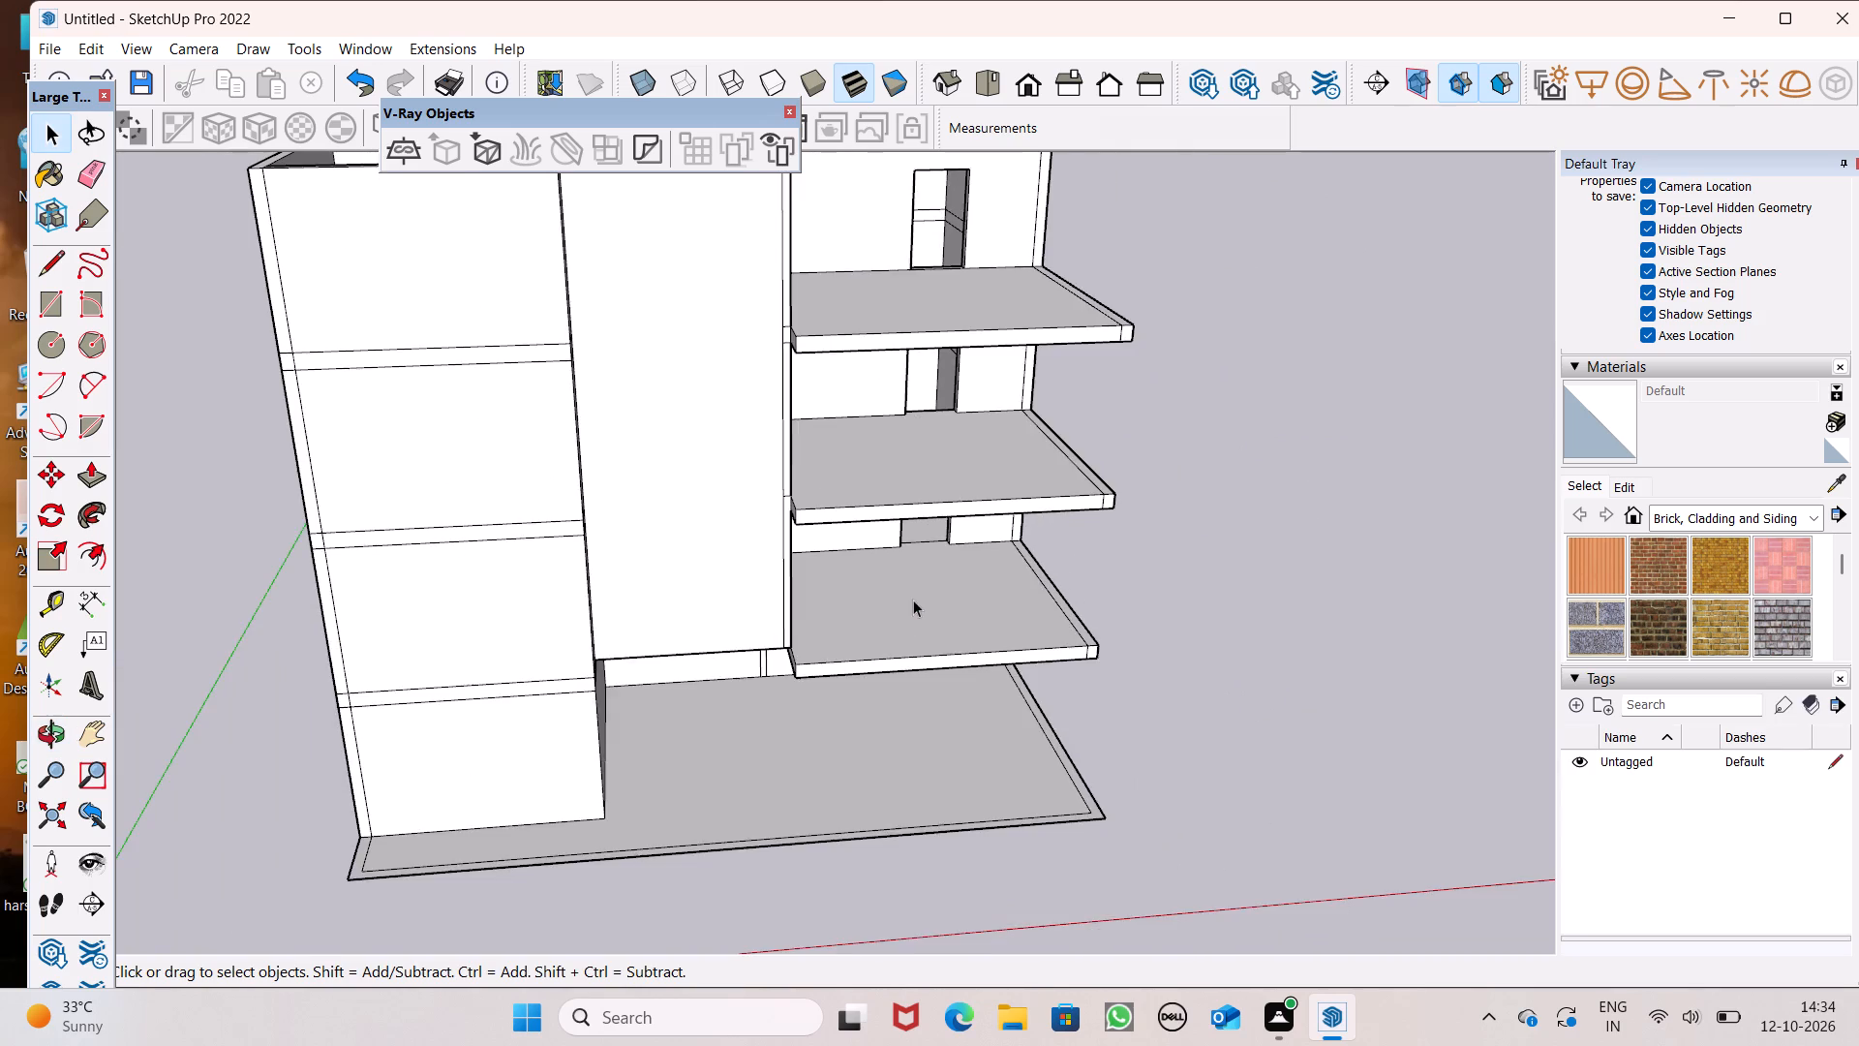
middle_drag(910, 626, 793, 736)
click(82, 470)
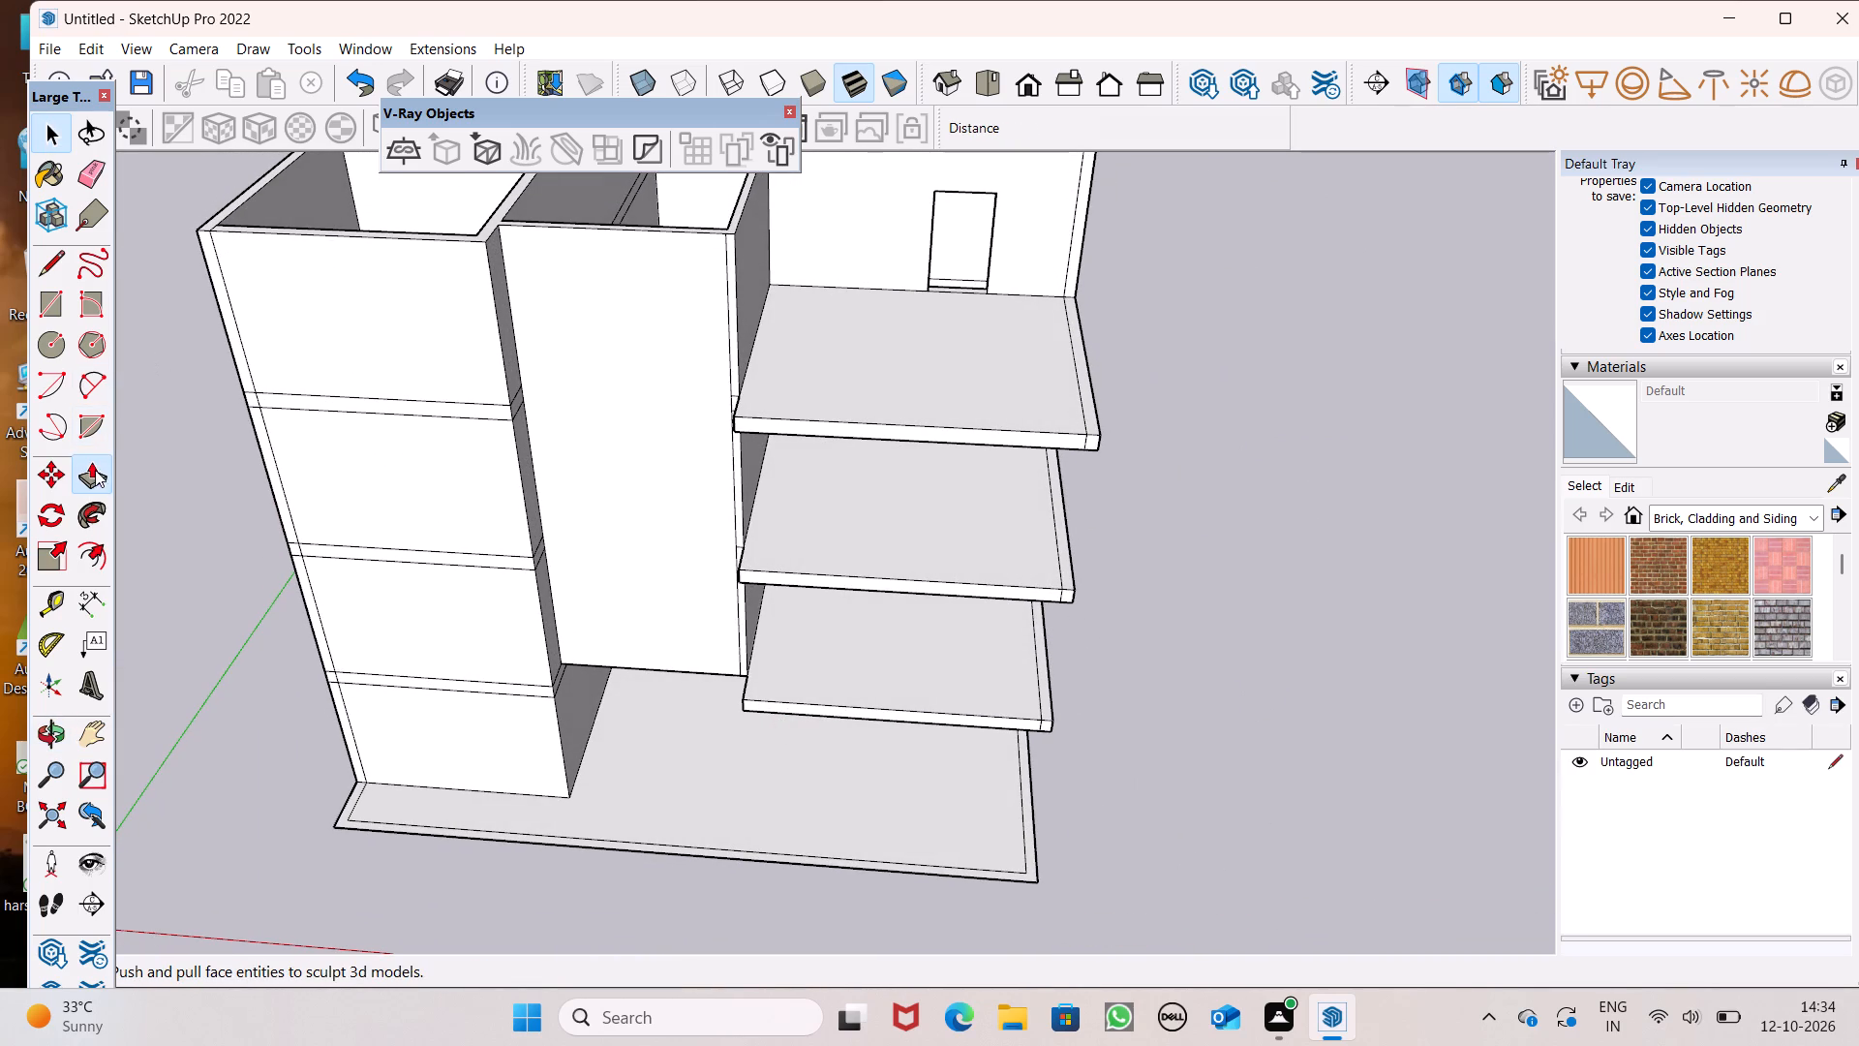
middle_drag(747, 642, 749, 576)
scroll(742, 610, up, 5)
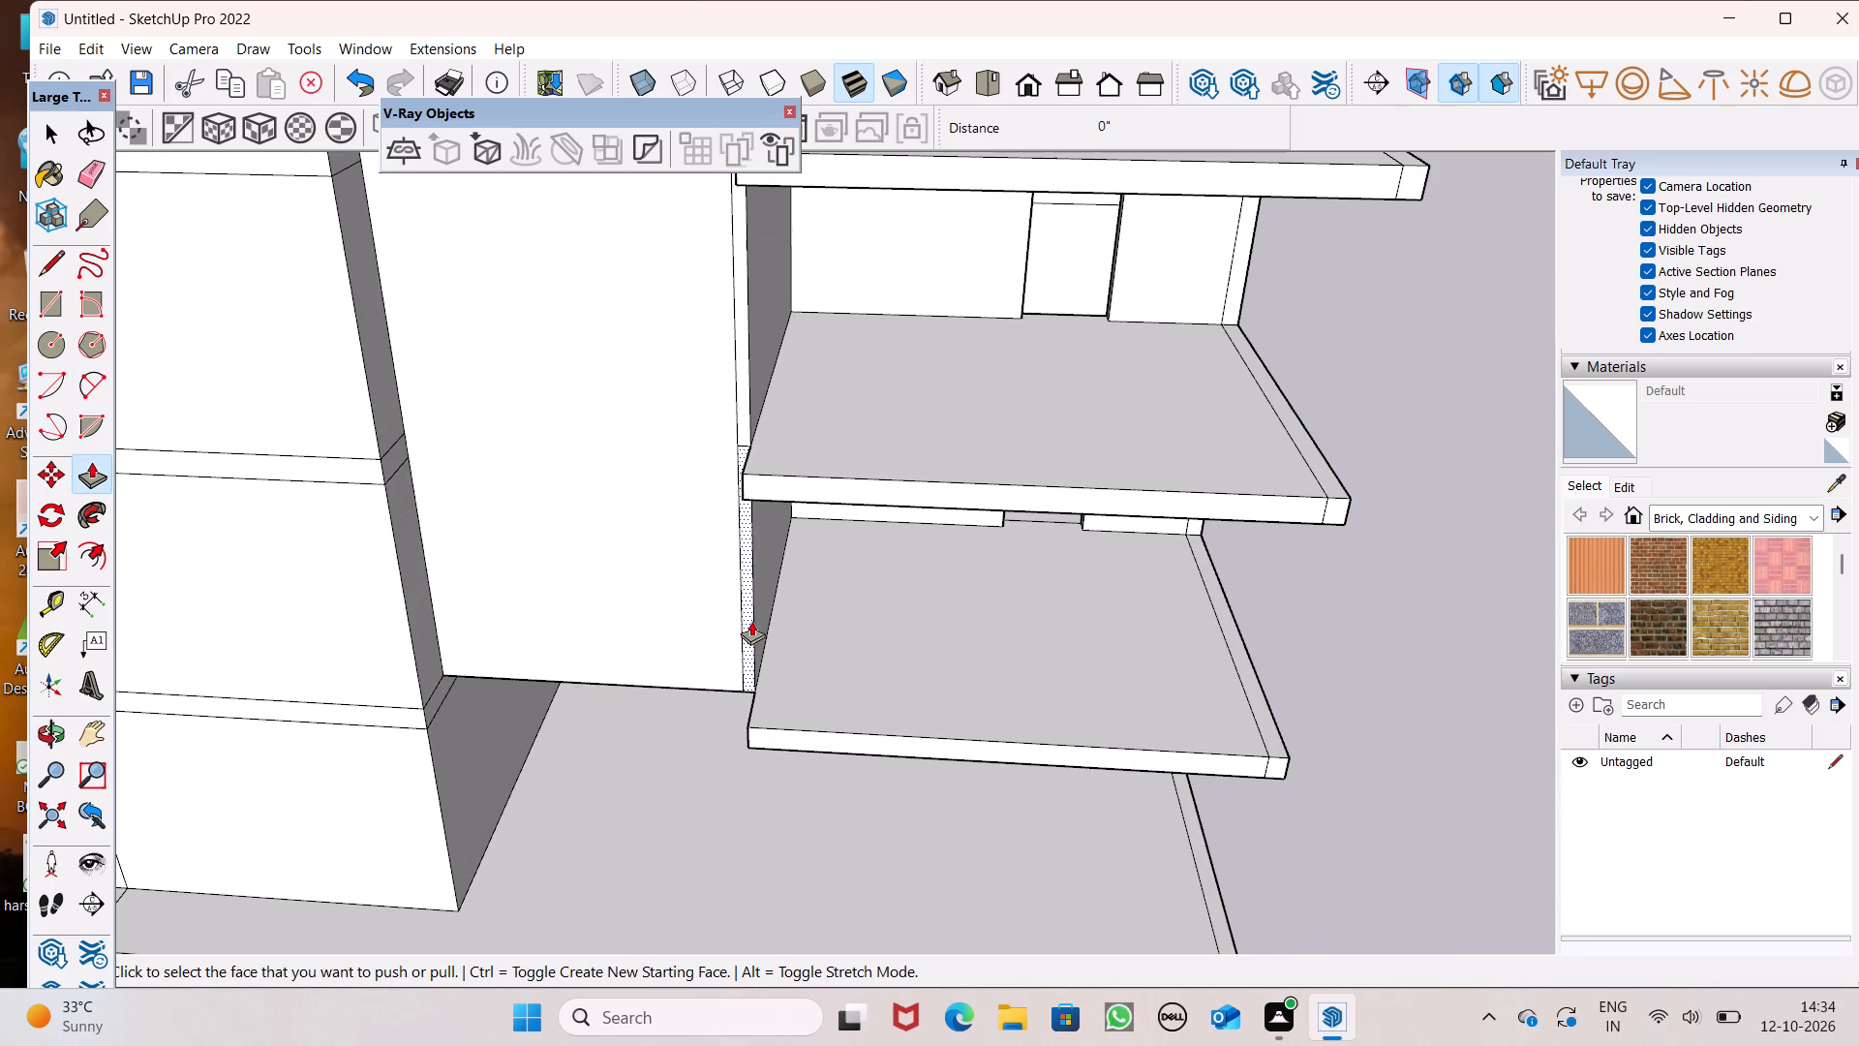
drag(746, 629, 770, 724)
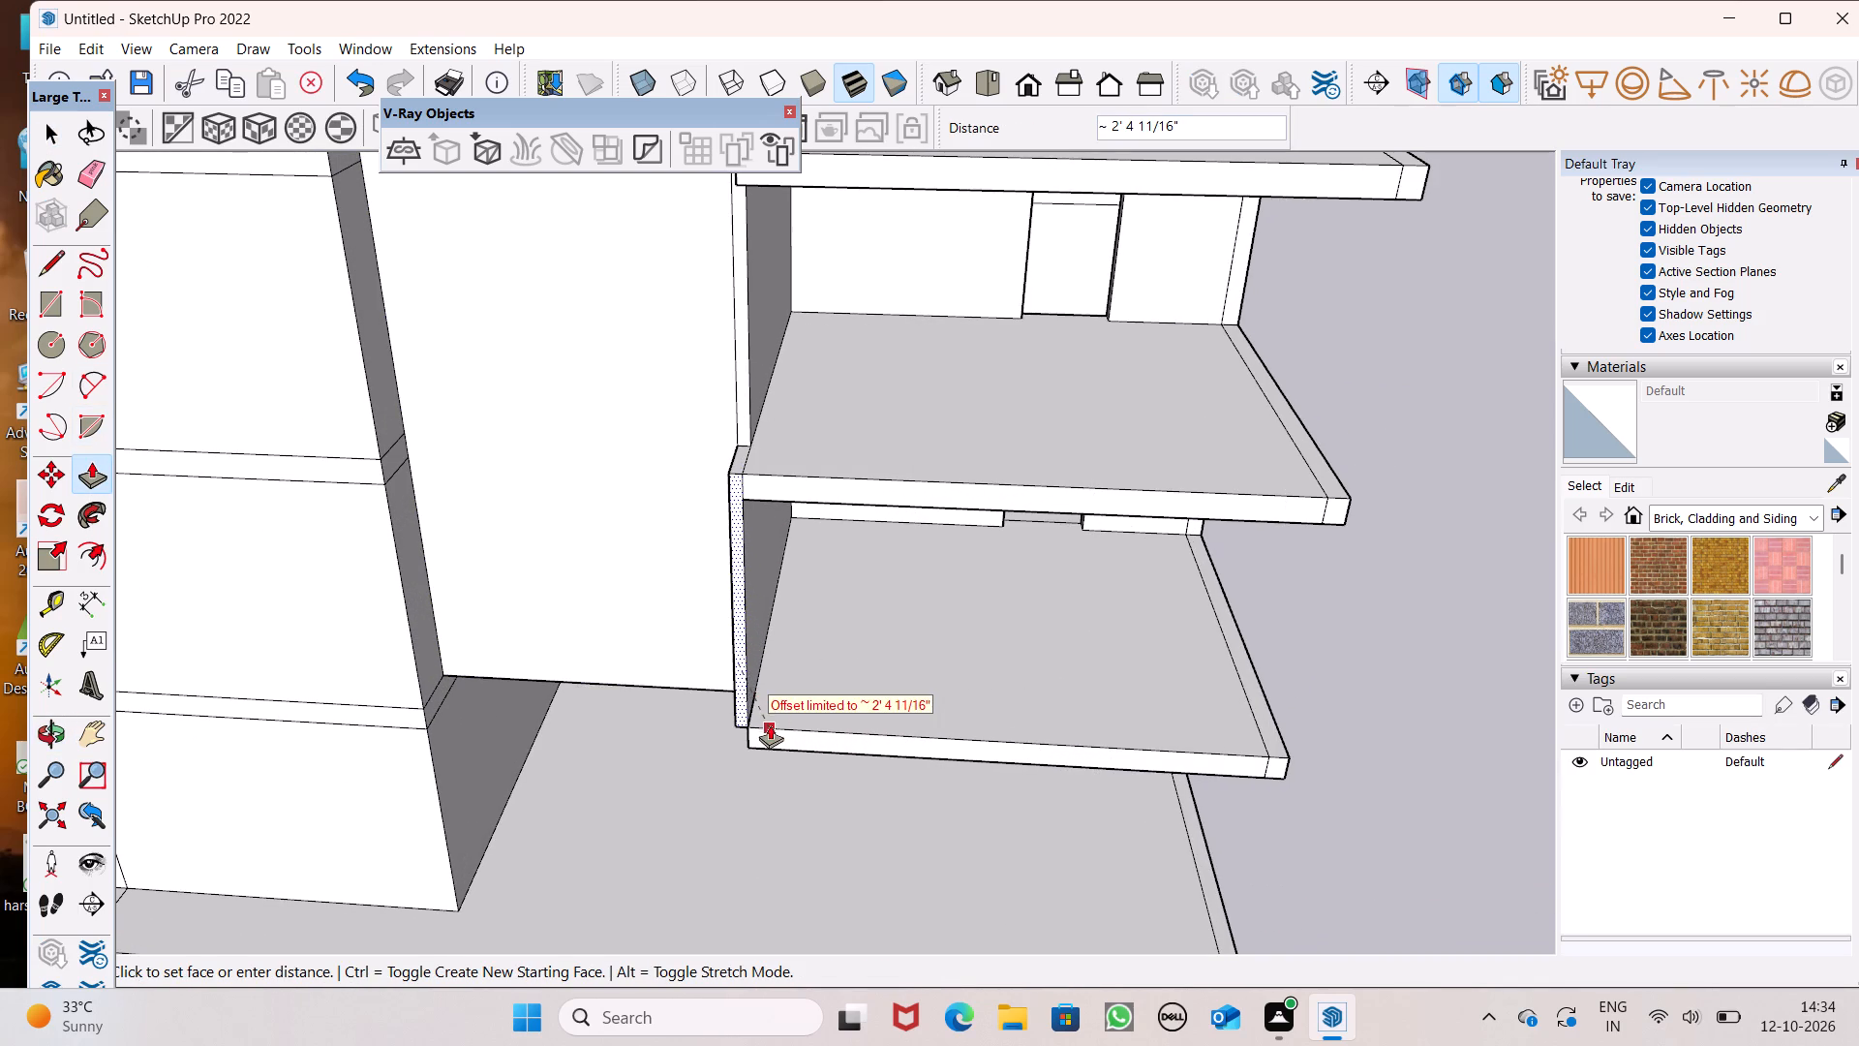
drag(770, 724, 763, 735)
Push the bay-side face of the first-floor balcony slab inward 8 9/16", away from the extended wall.
scroll(771, 573, down, 1)
middle_drag(728, 705, 800, 573)
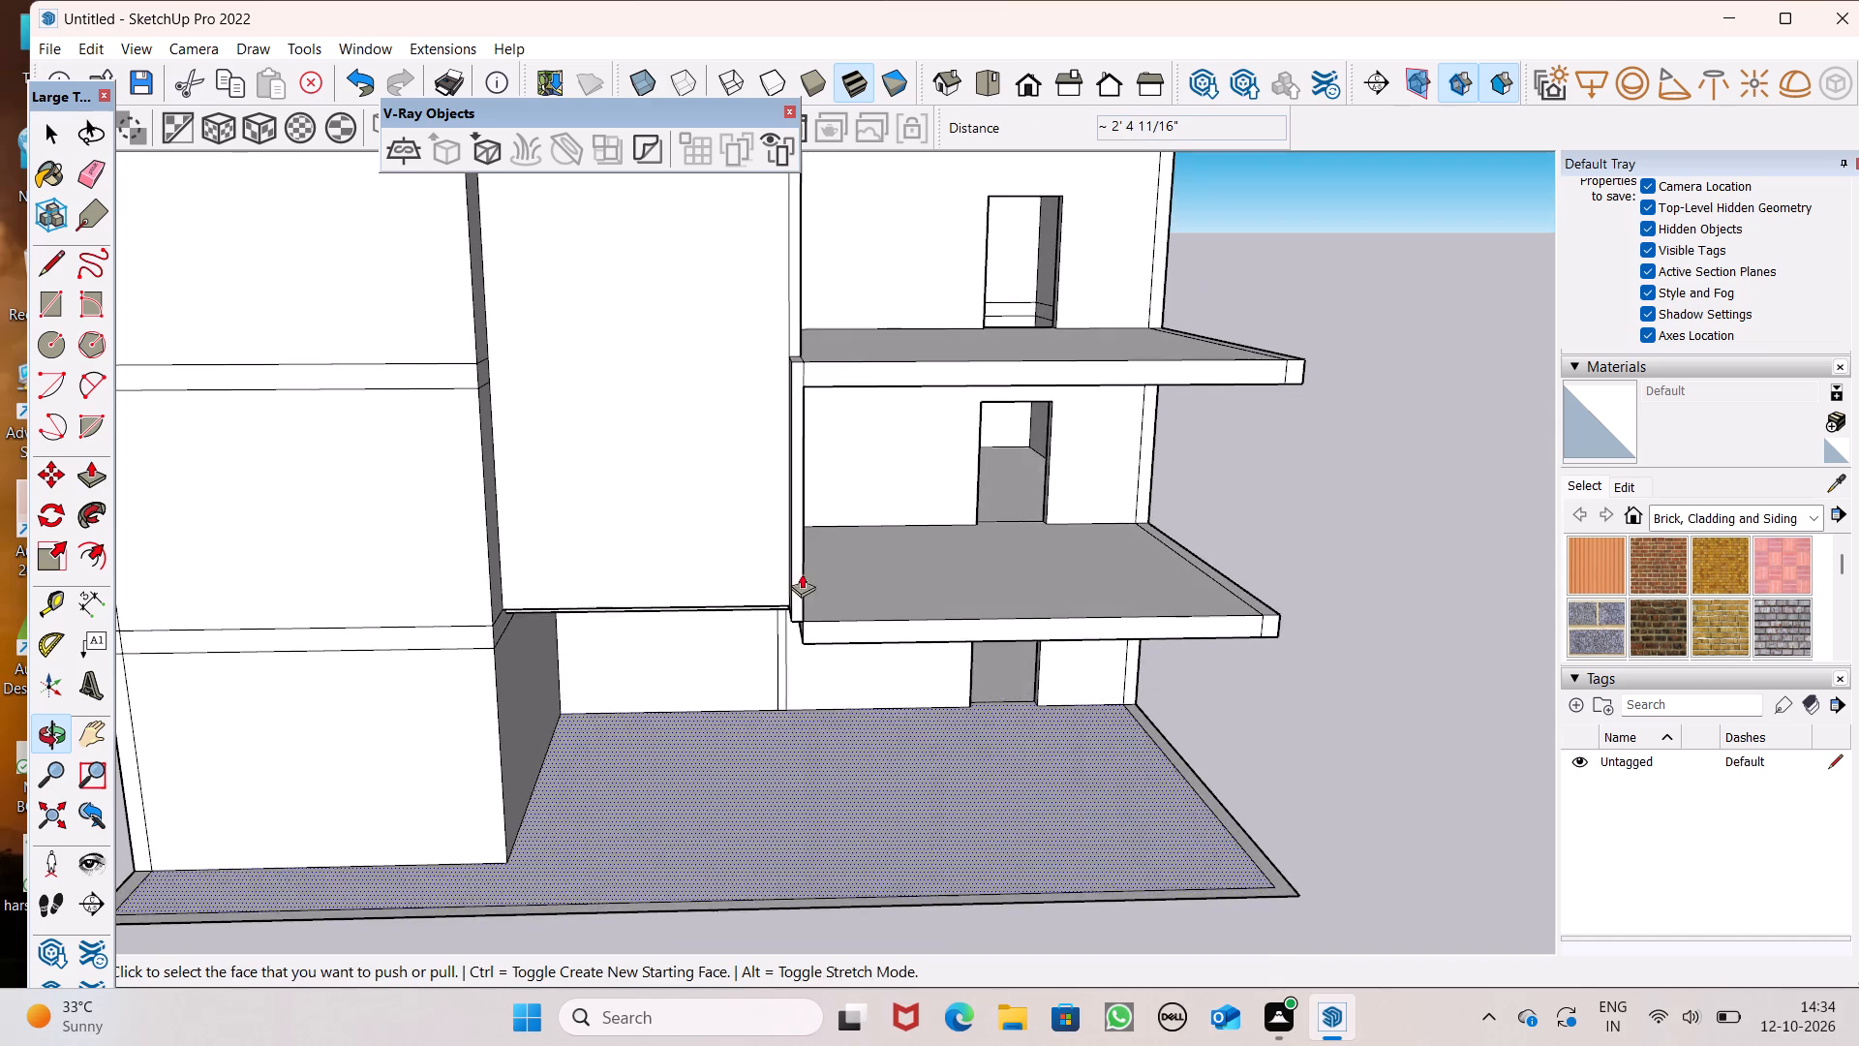
middle_drag(823, 677, 867, 621)
scroll(847, 610, up, 8)
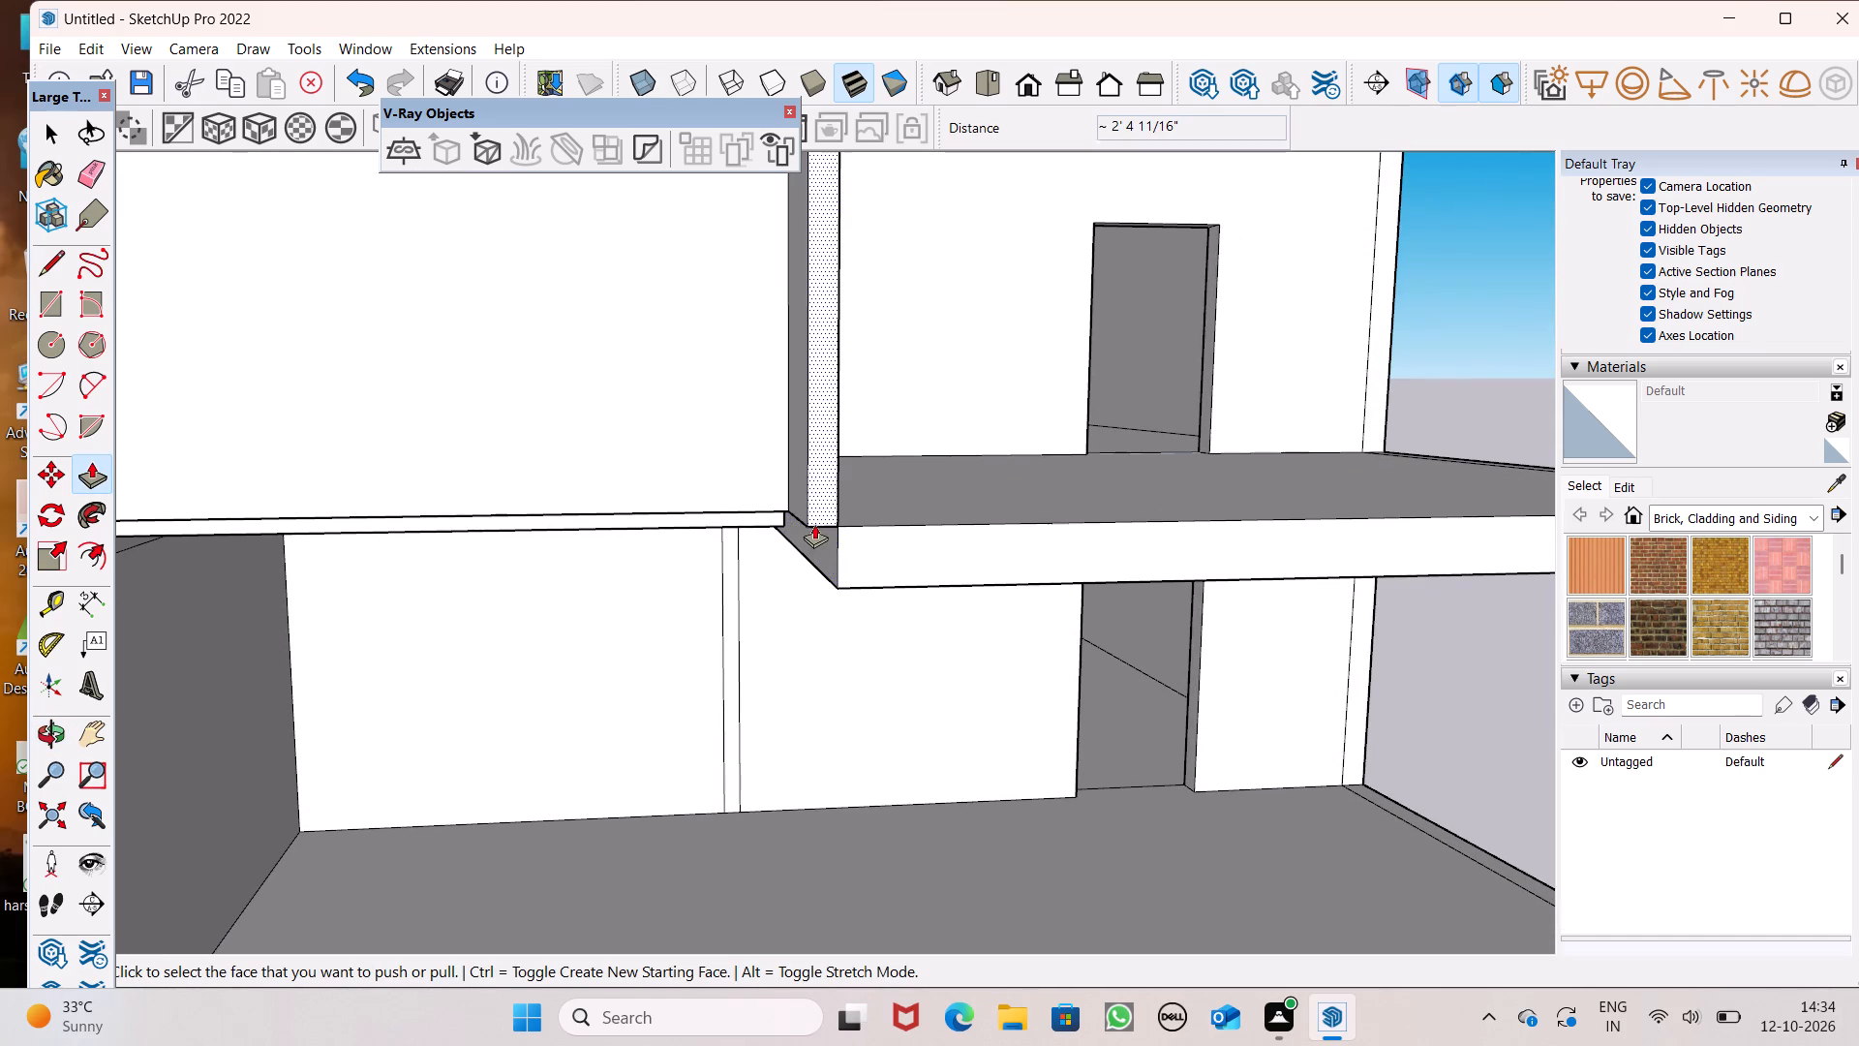
scroll(838, 559, down, 1)
middle_drag(837, 574, 846, 490)
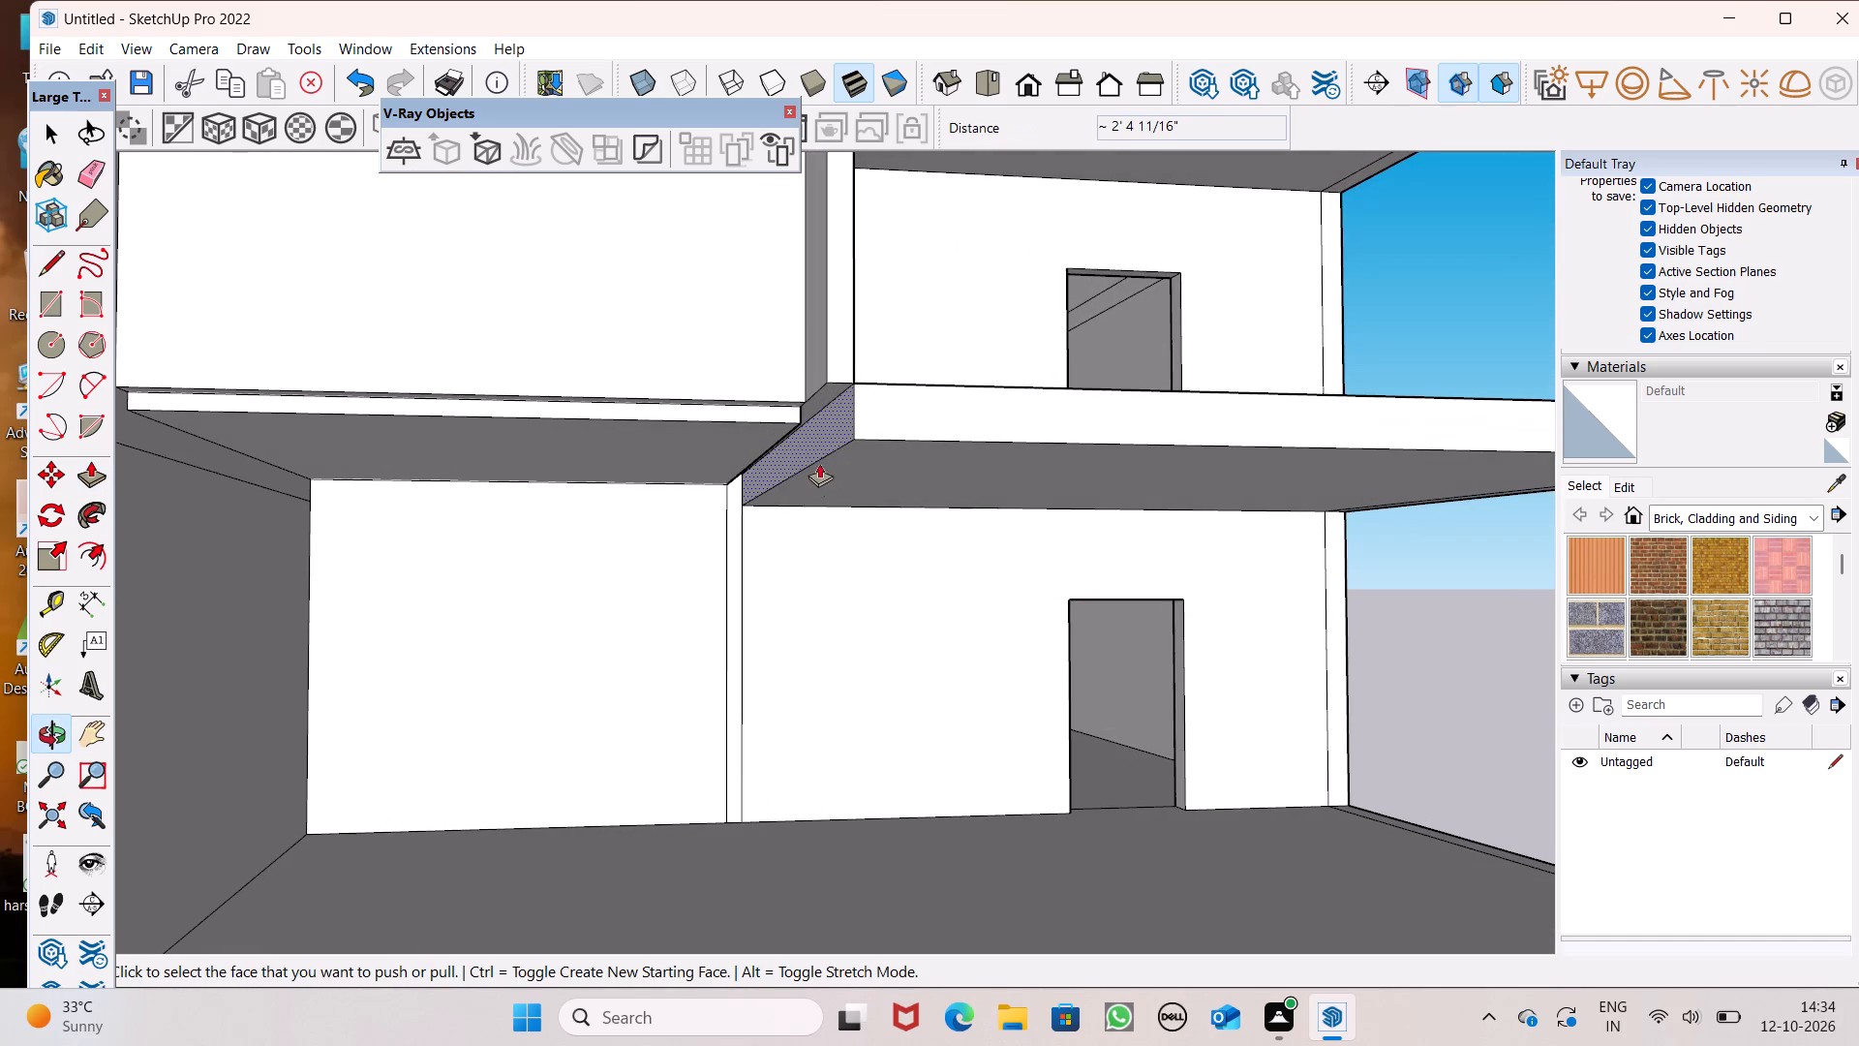
scroll(884, 427, down, 1)
middle_drag(889, 435, 889, 484)
scroll(889, 484, up, 1)
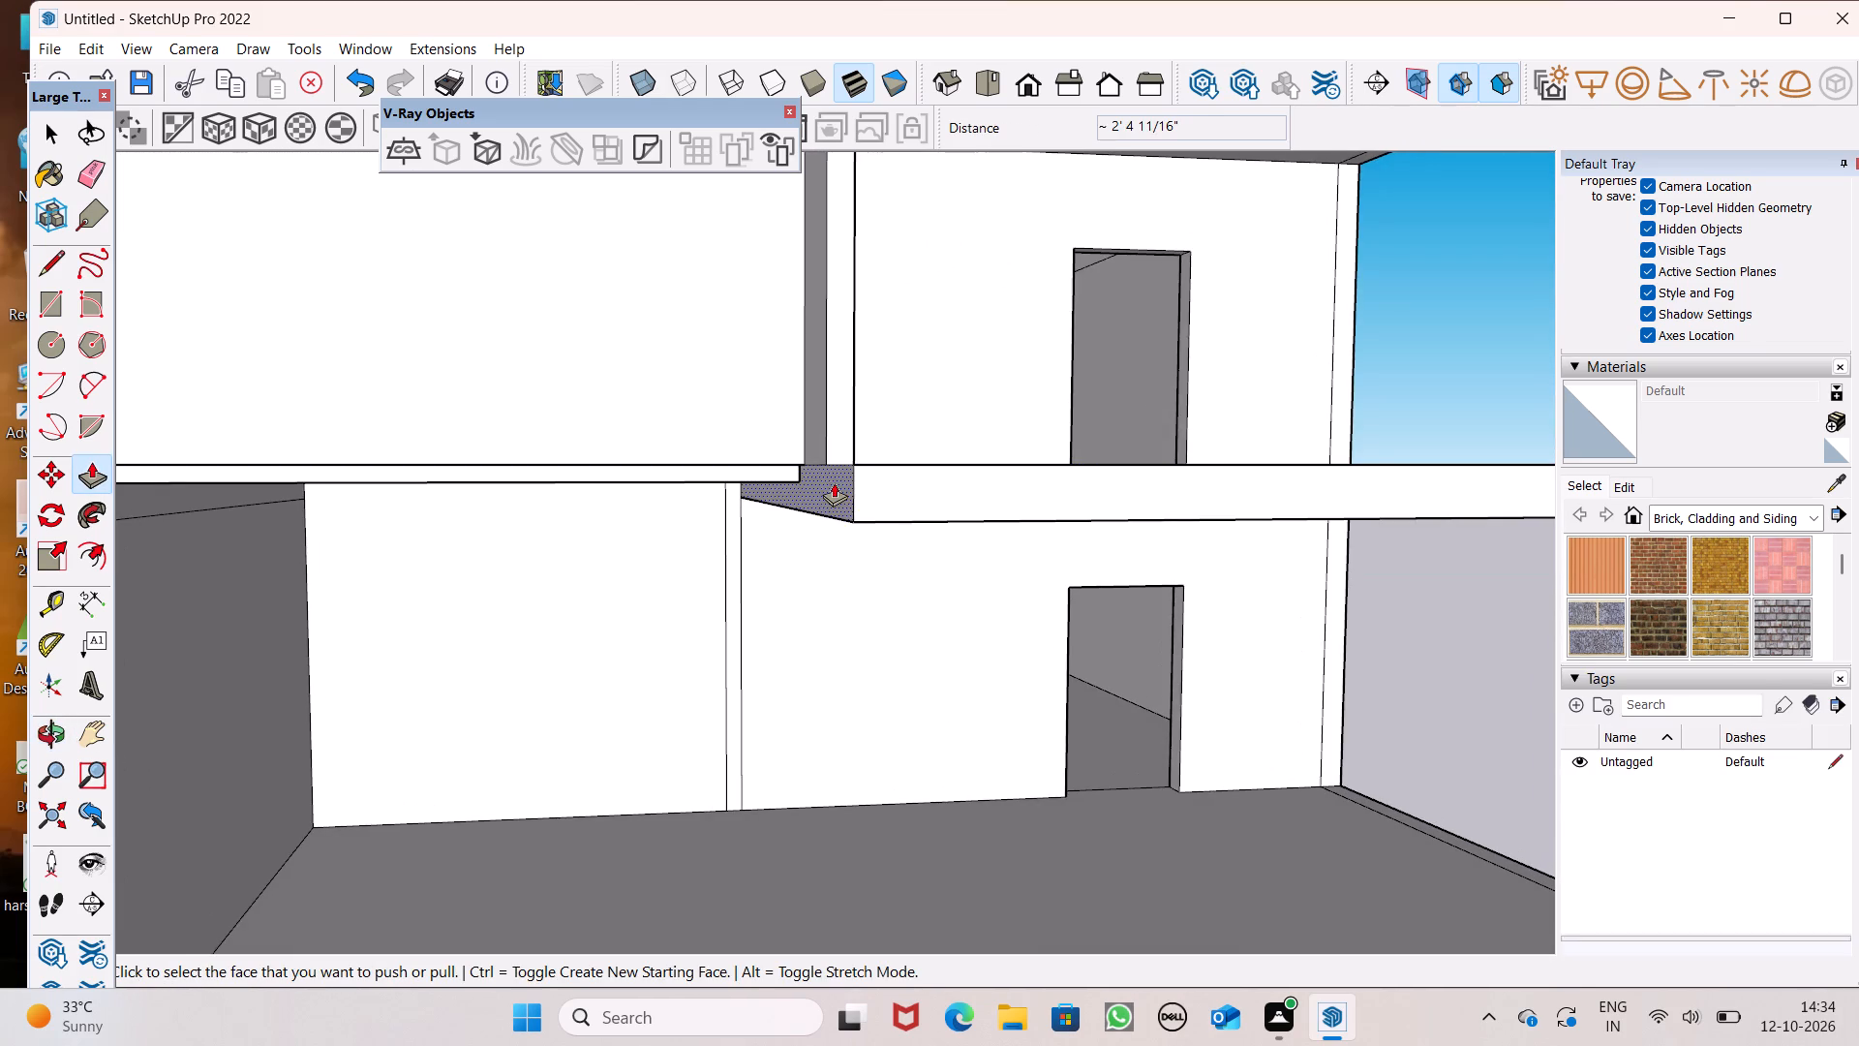
middle_drag(836, 485, 821, 486)
scroll(836, 485, up, 1)
drag(811, 498, 853, 513)
Pull the extended wall's inner face on the first-floor balcony out 8 3/8" to the slab's side edge.
scroll(873, 462, down, 3)
middle_drag(871, 471, 712, 587)
scroll(700, 555, up, 3)
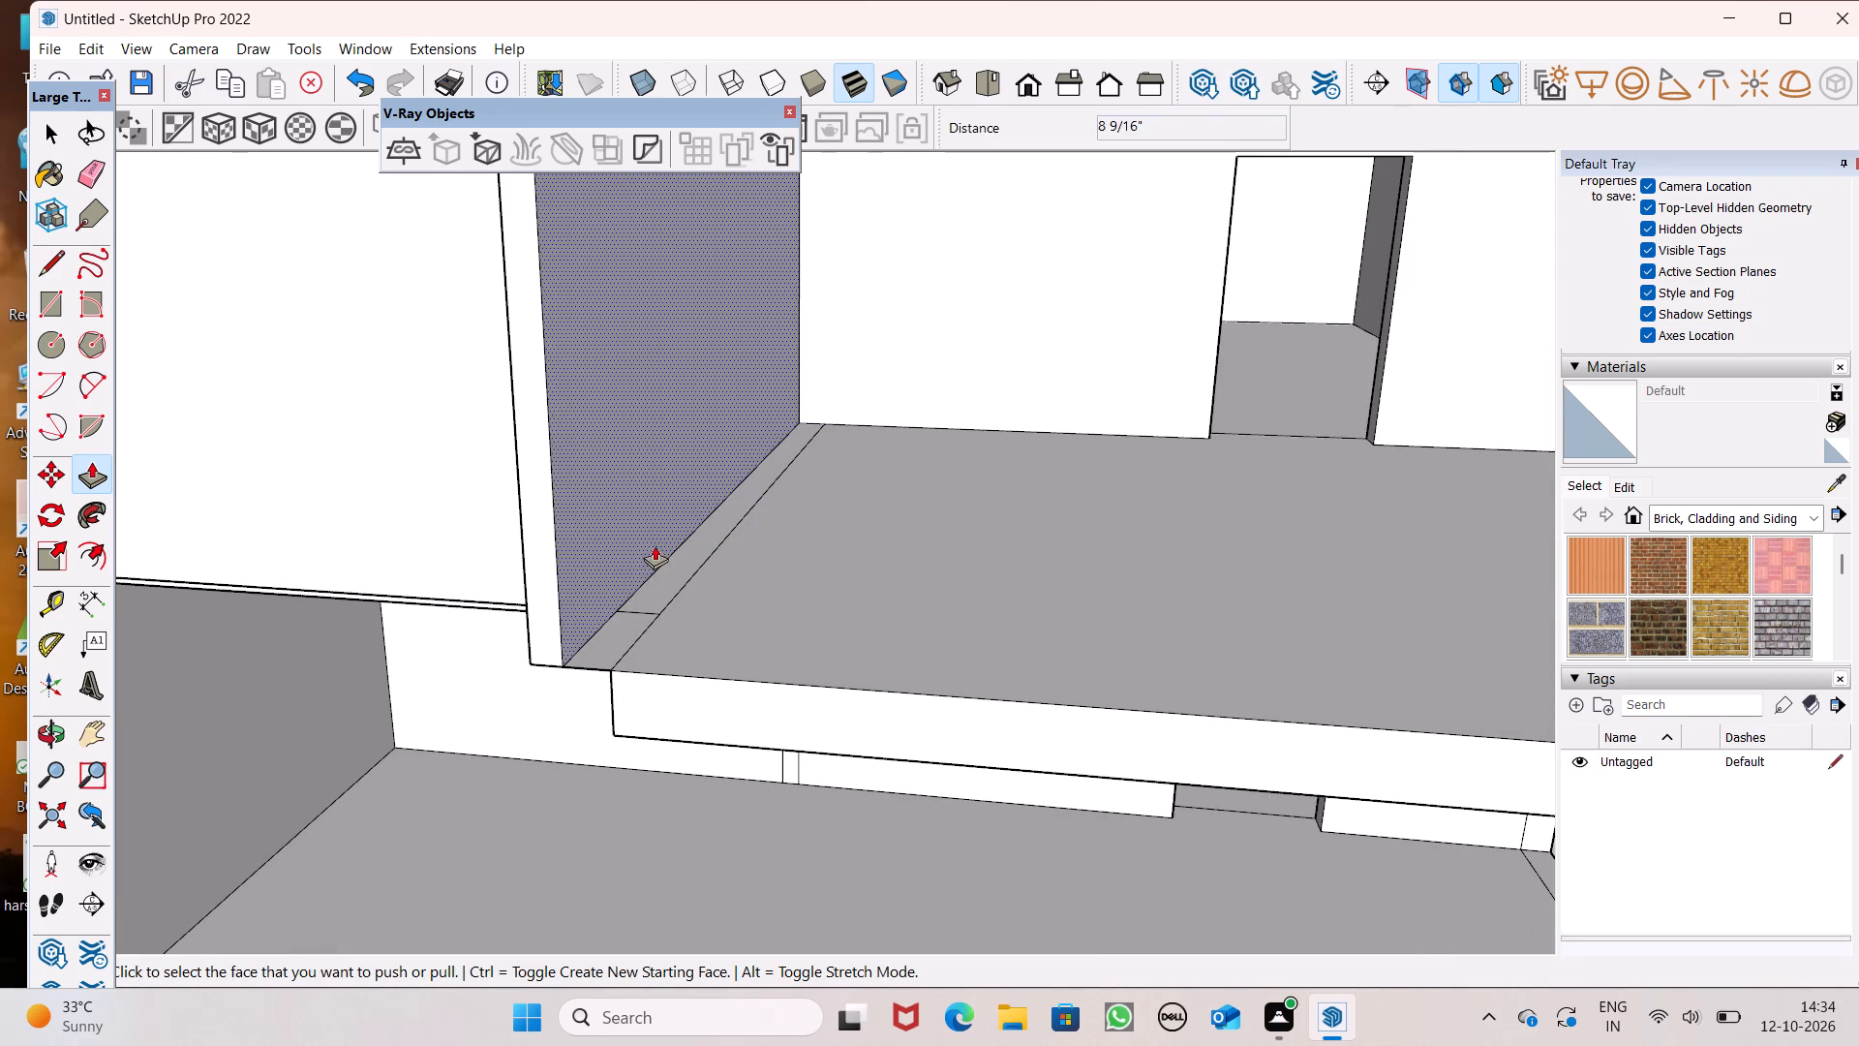
drag(591, 539, 634, 568)
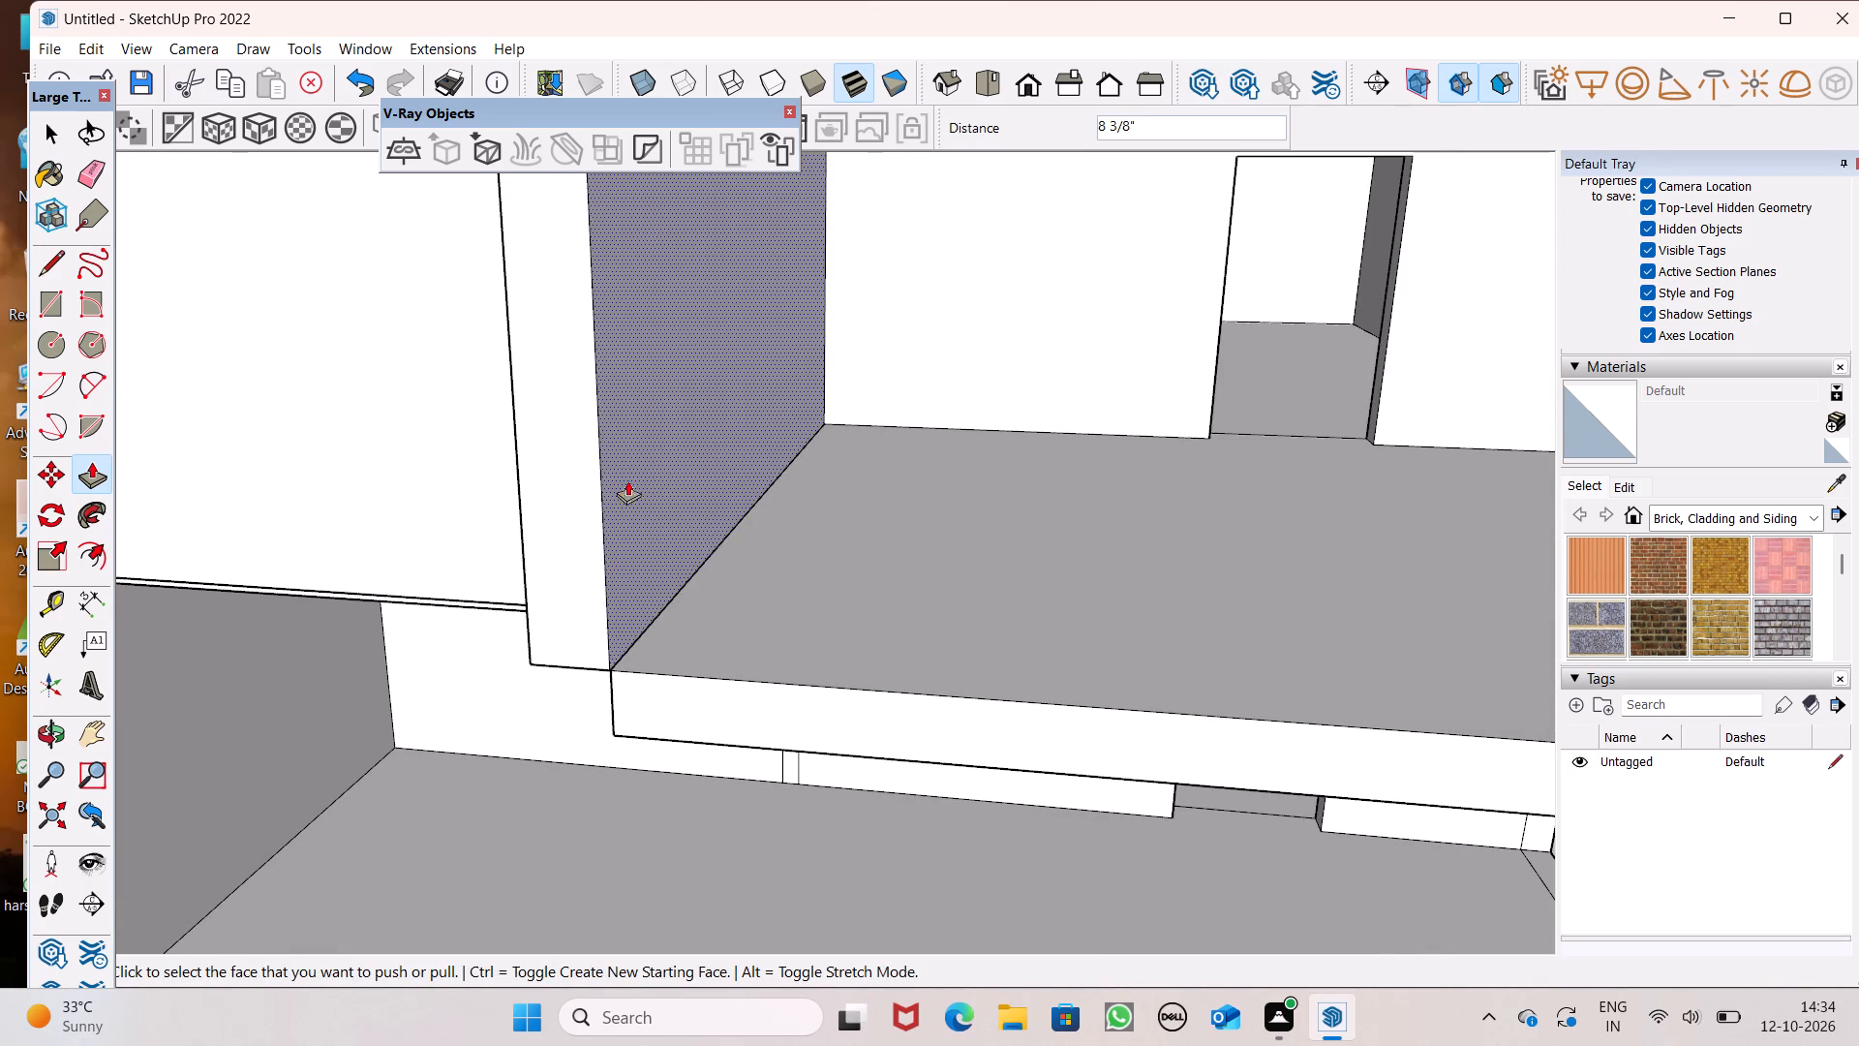
Pull the underside of the thickened wall beside the first-floor balcony down 1' to the slab's bottom.
scroll(634, 494, down, 5)
middle_drag(634, 643, 792, 491)
scroll(787, 473, up, 3)
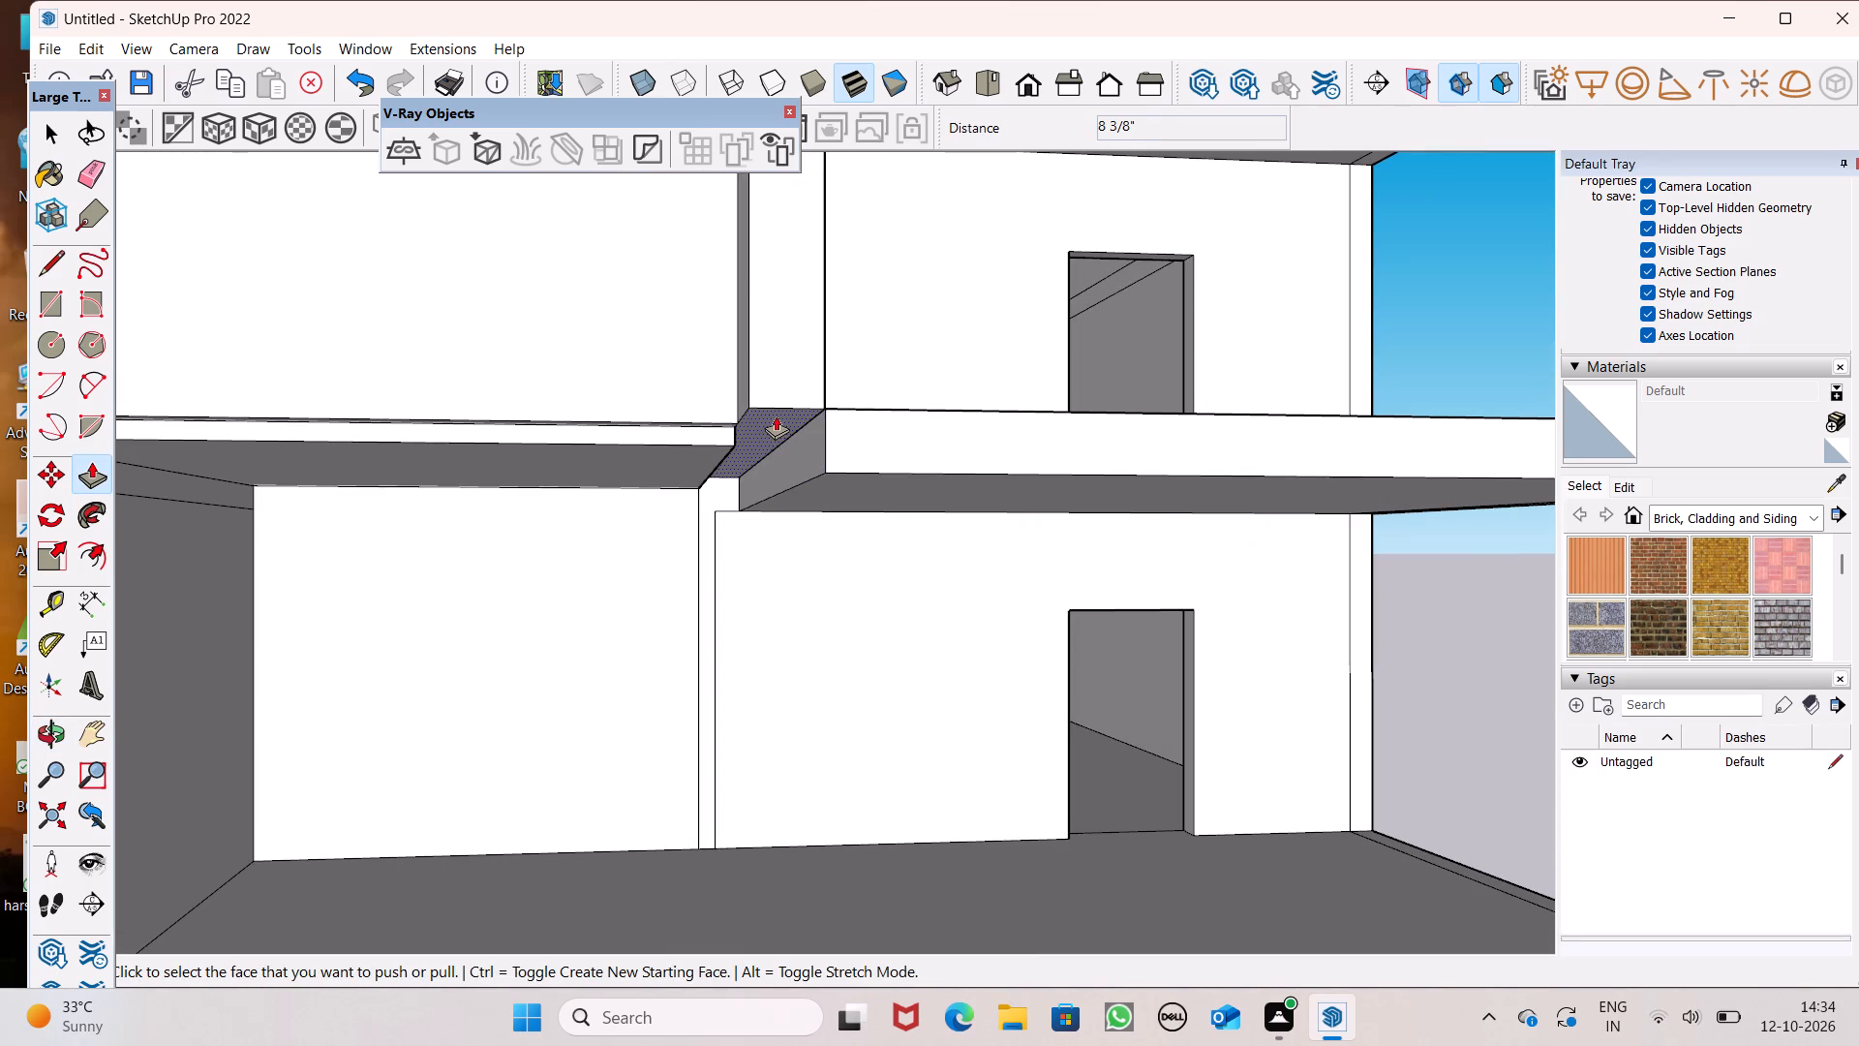
drag(776, 414, 820, 485)
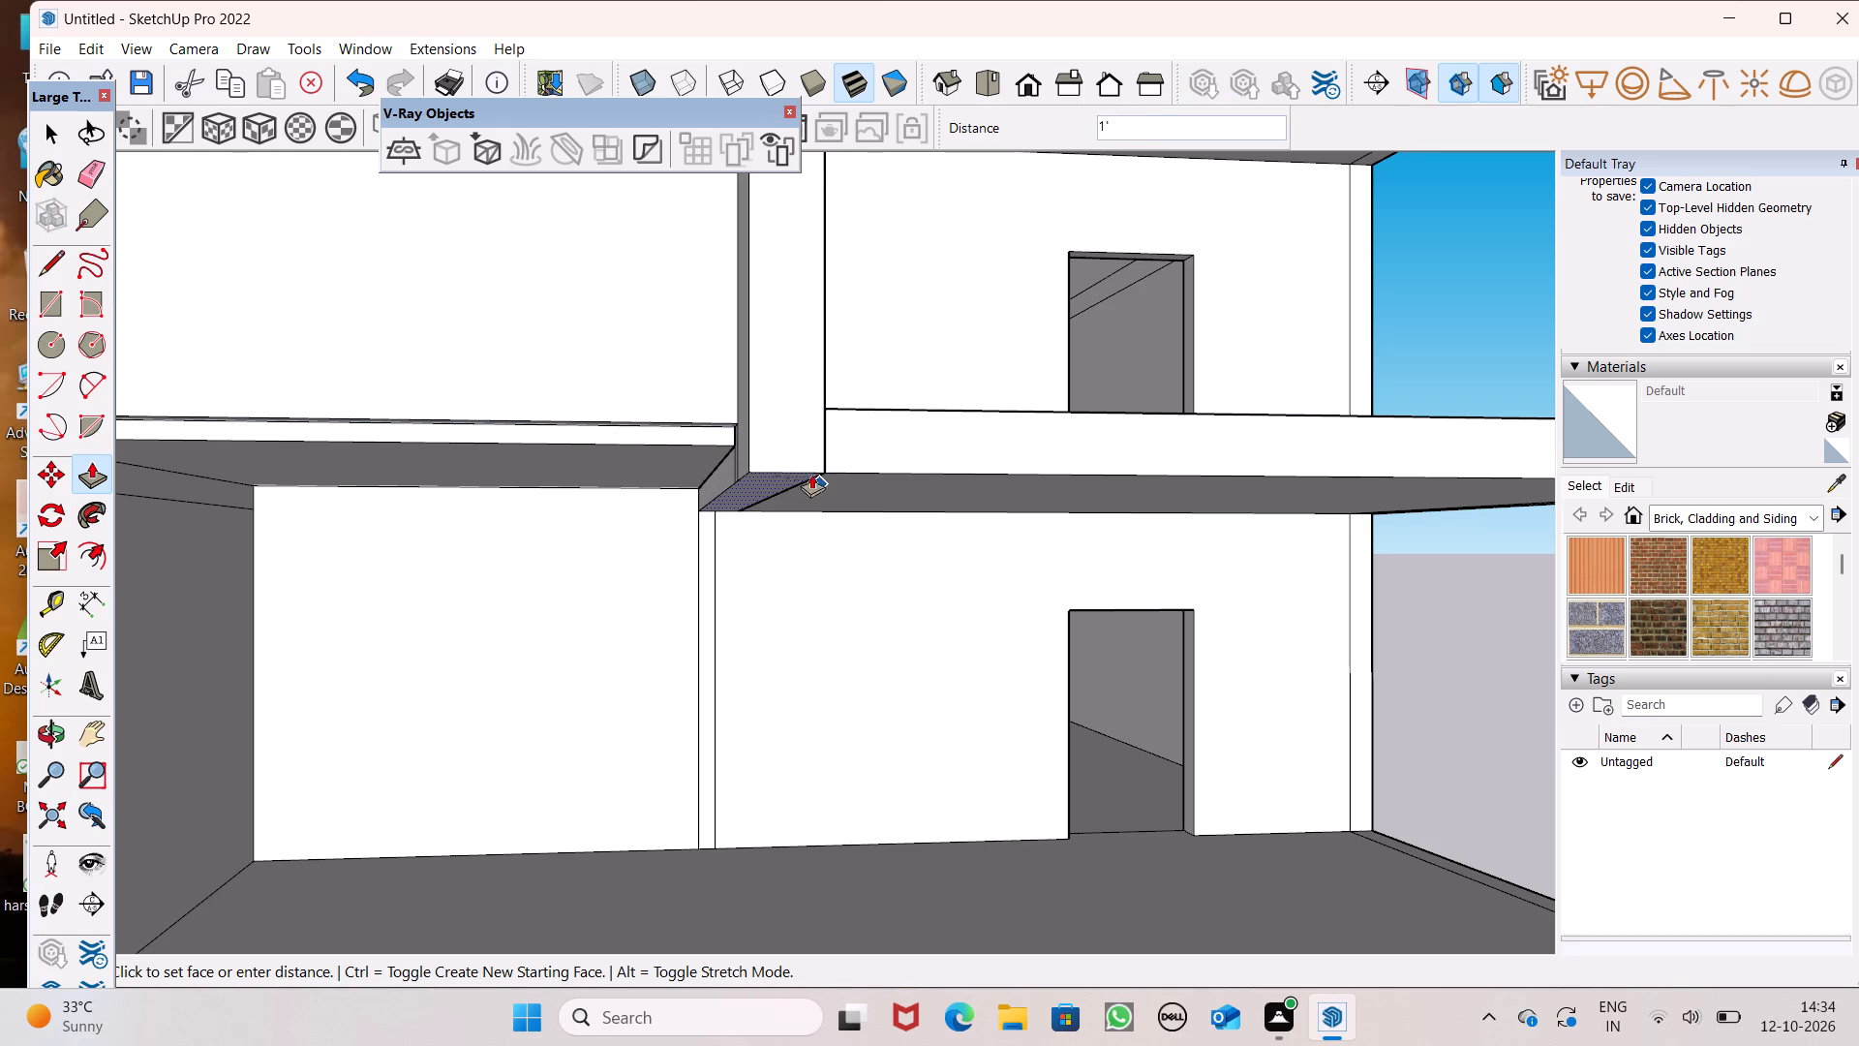
scroll(766, 472, down, 4)
scroll(815, 472, up, 19)
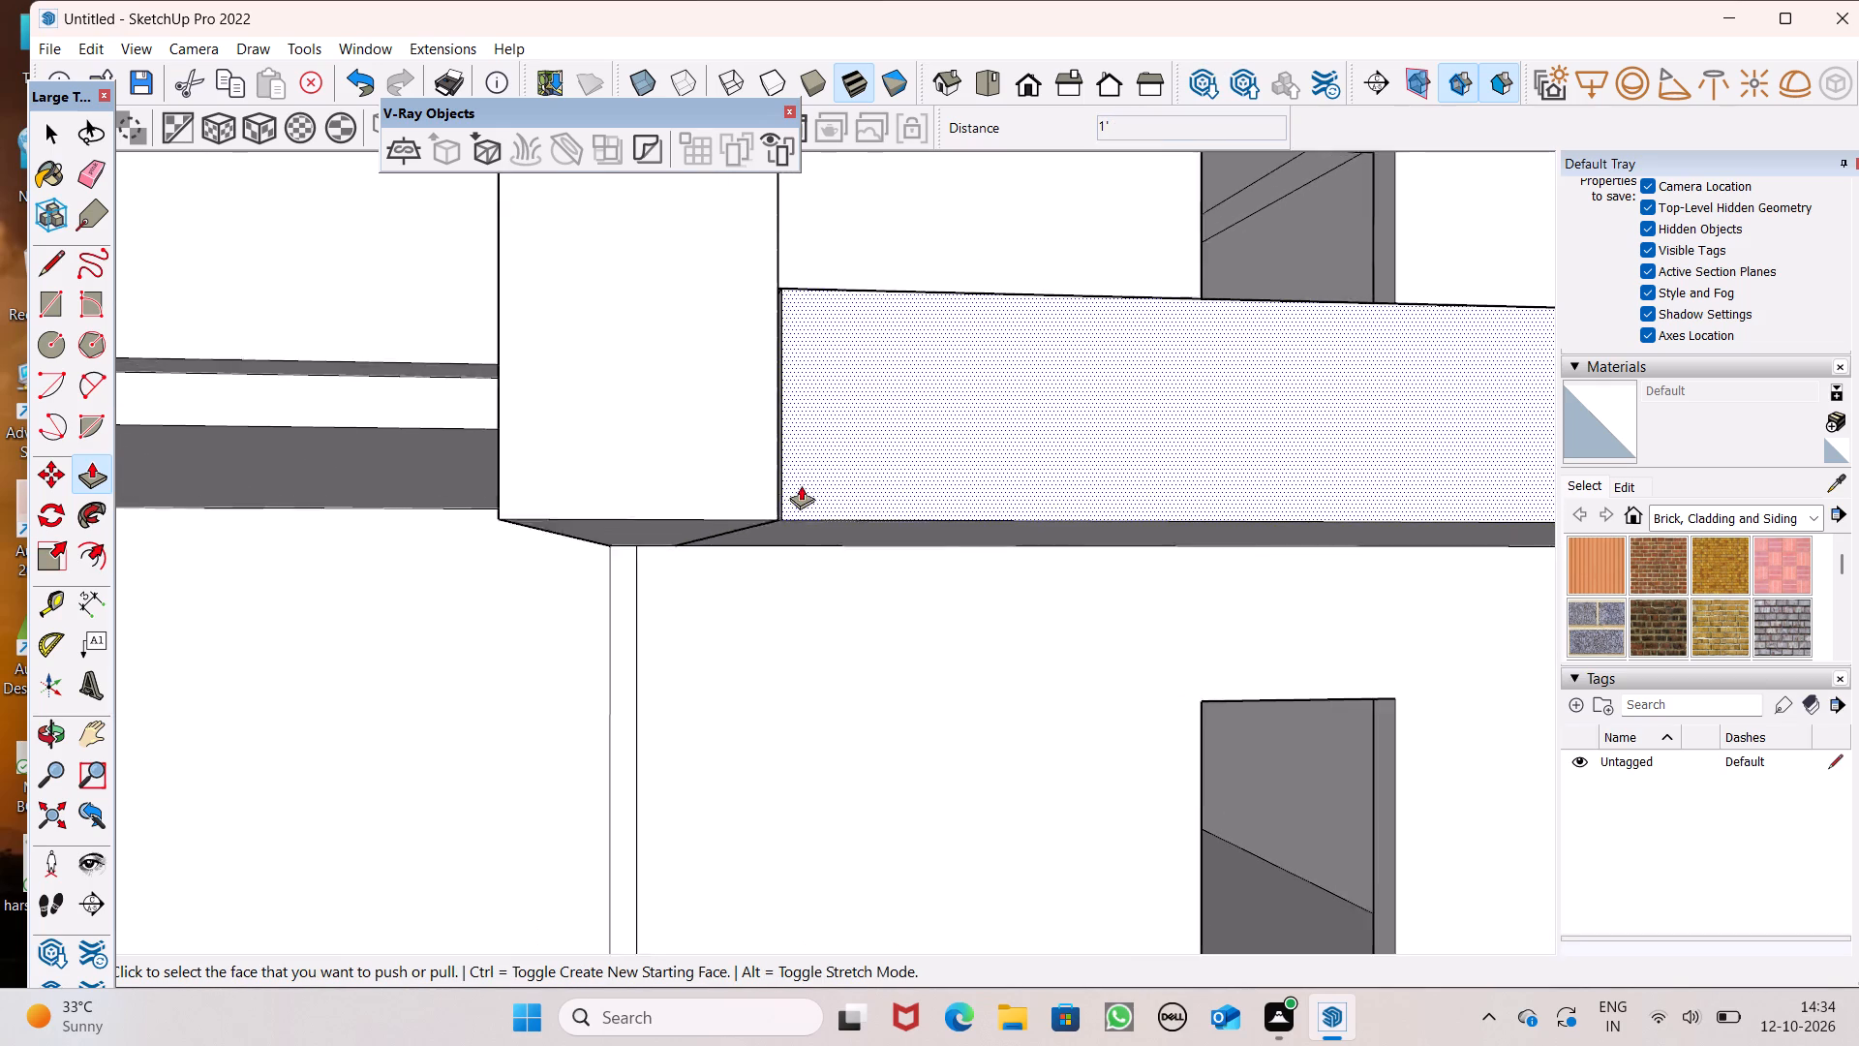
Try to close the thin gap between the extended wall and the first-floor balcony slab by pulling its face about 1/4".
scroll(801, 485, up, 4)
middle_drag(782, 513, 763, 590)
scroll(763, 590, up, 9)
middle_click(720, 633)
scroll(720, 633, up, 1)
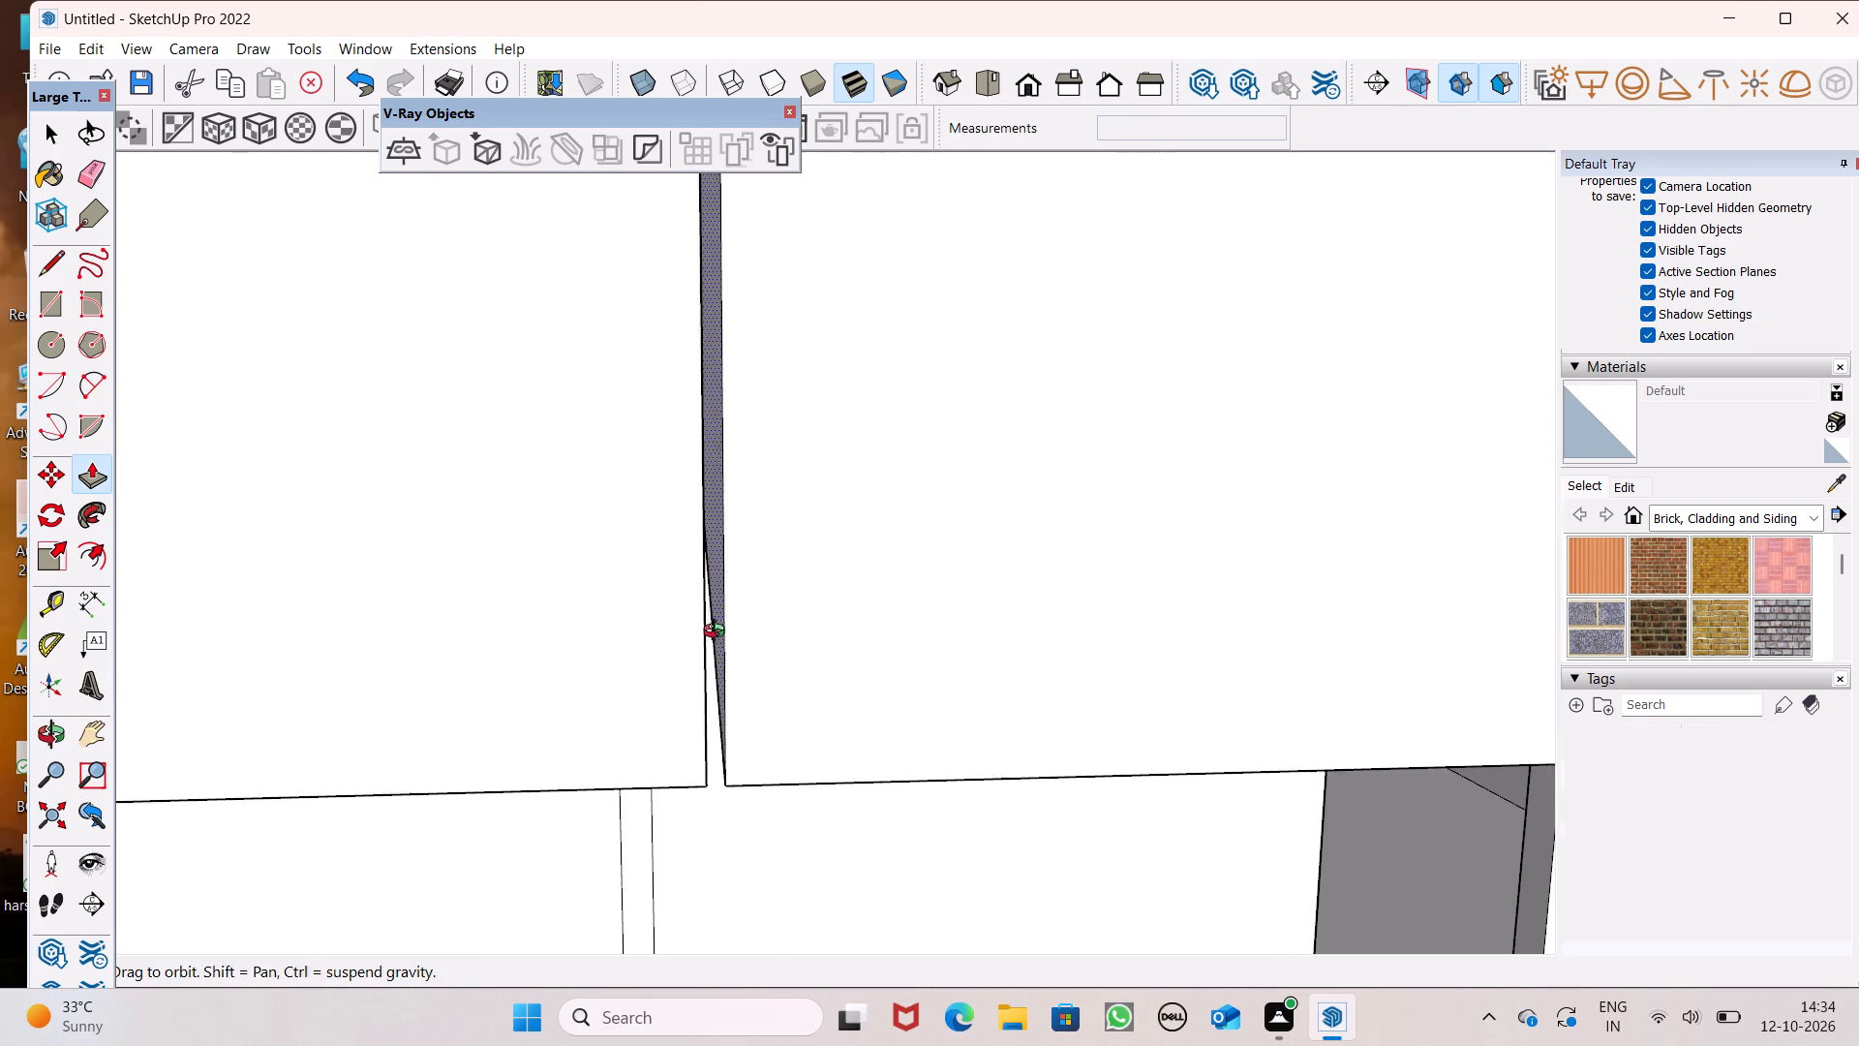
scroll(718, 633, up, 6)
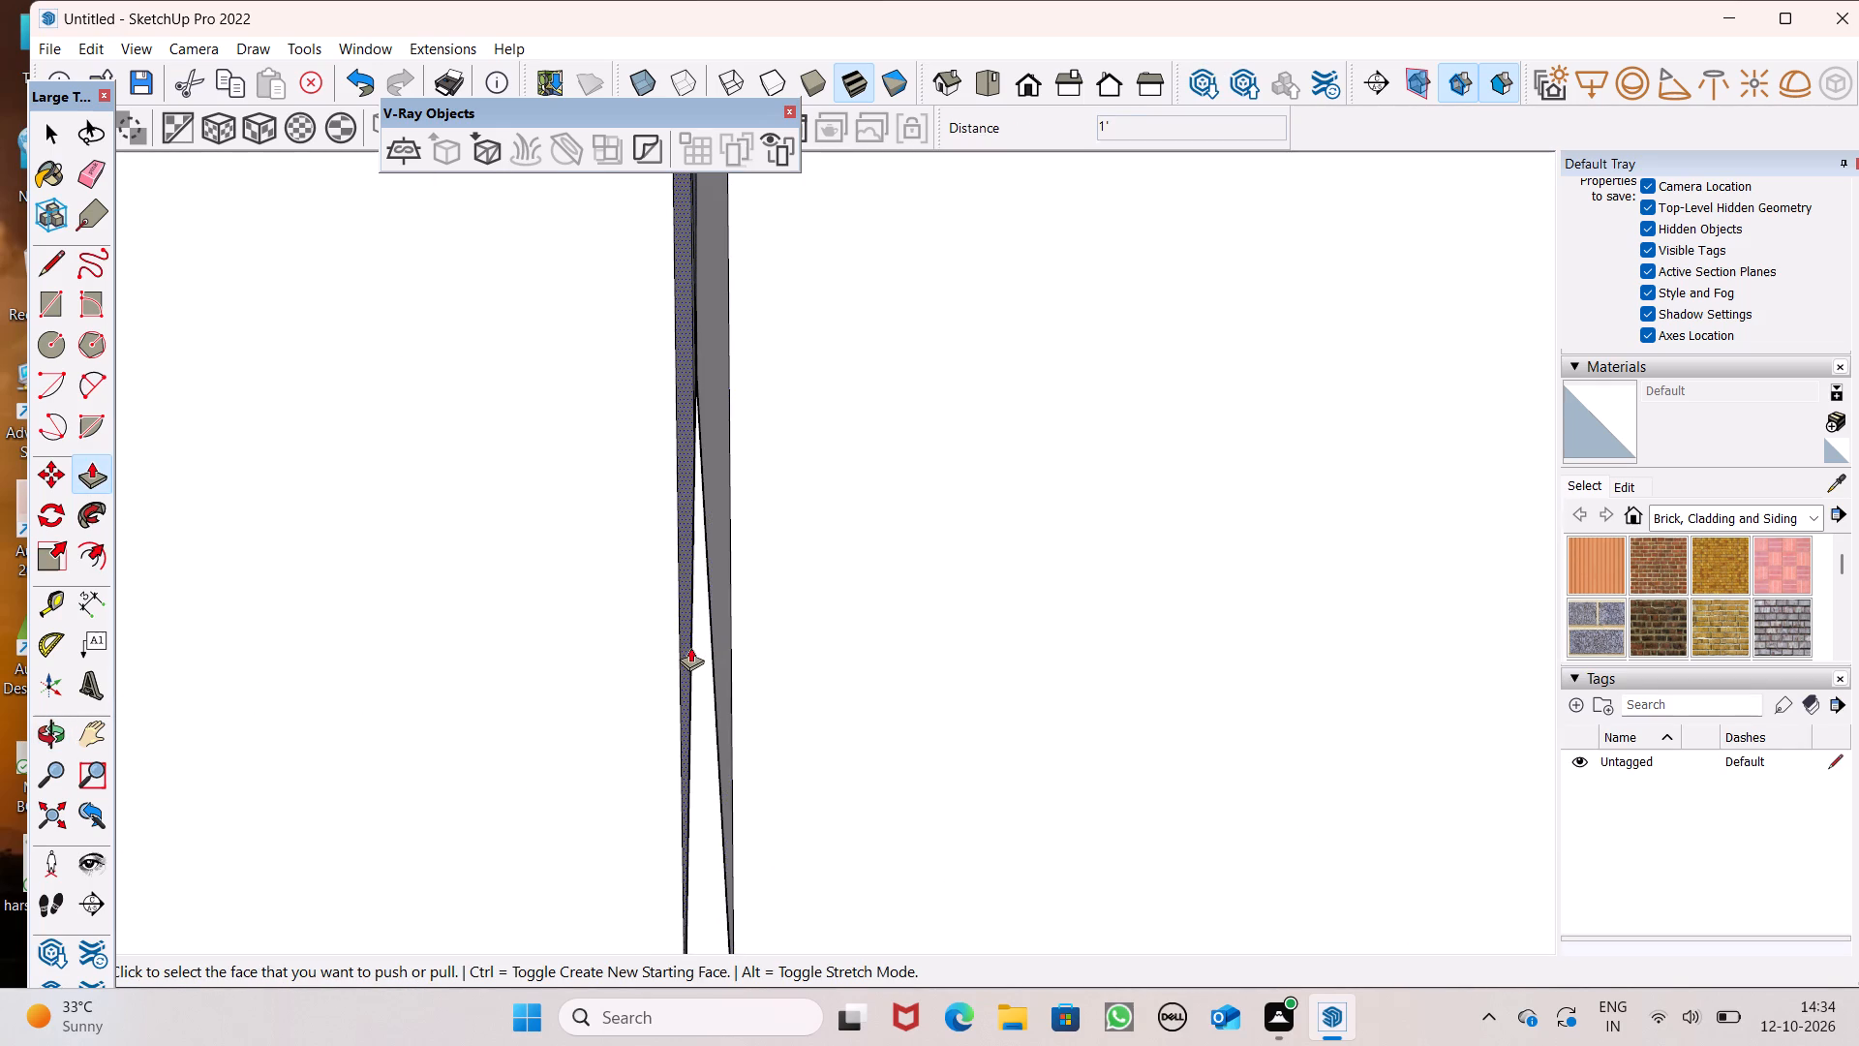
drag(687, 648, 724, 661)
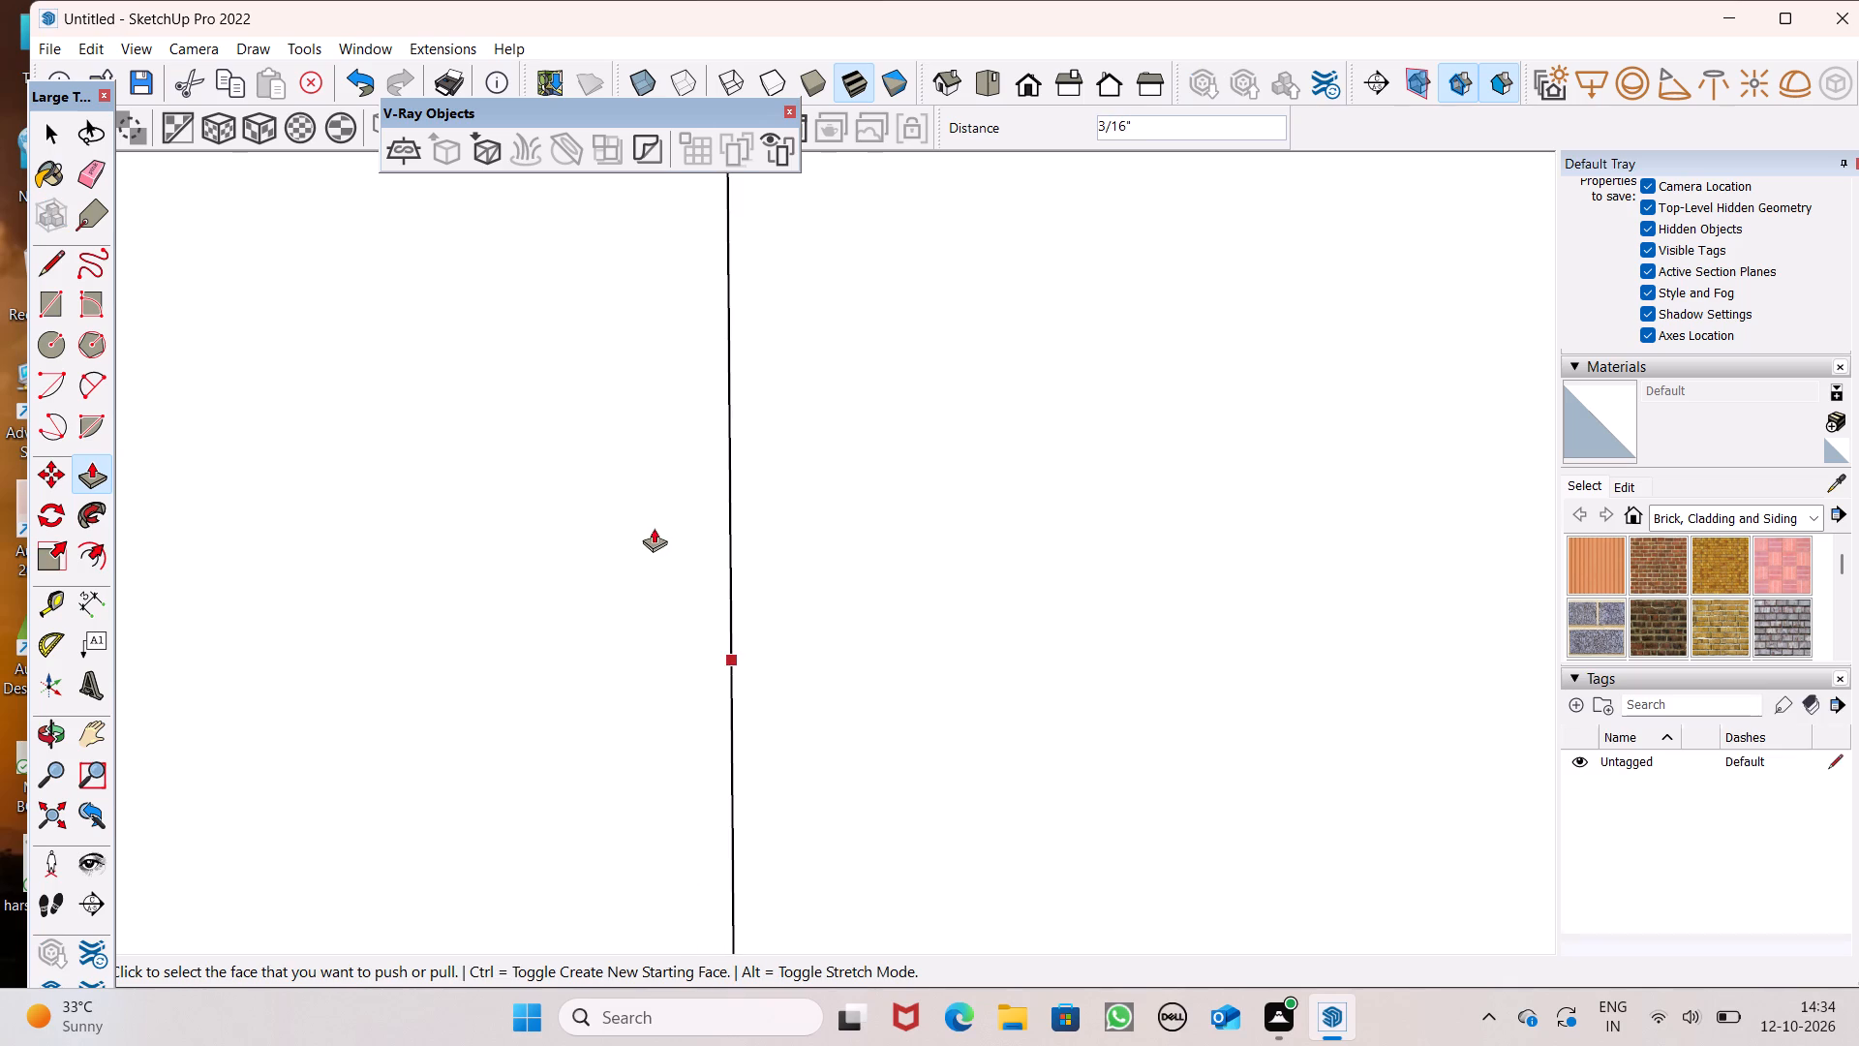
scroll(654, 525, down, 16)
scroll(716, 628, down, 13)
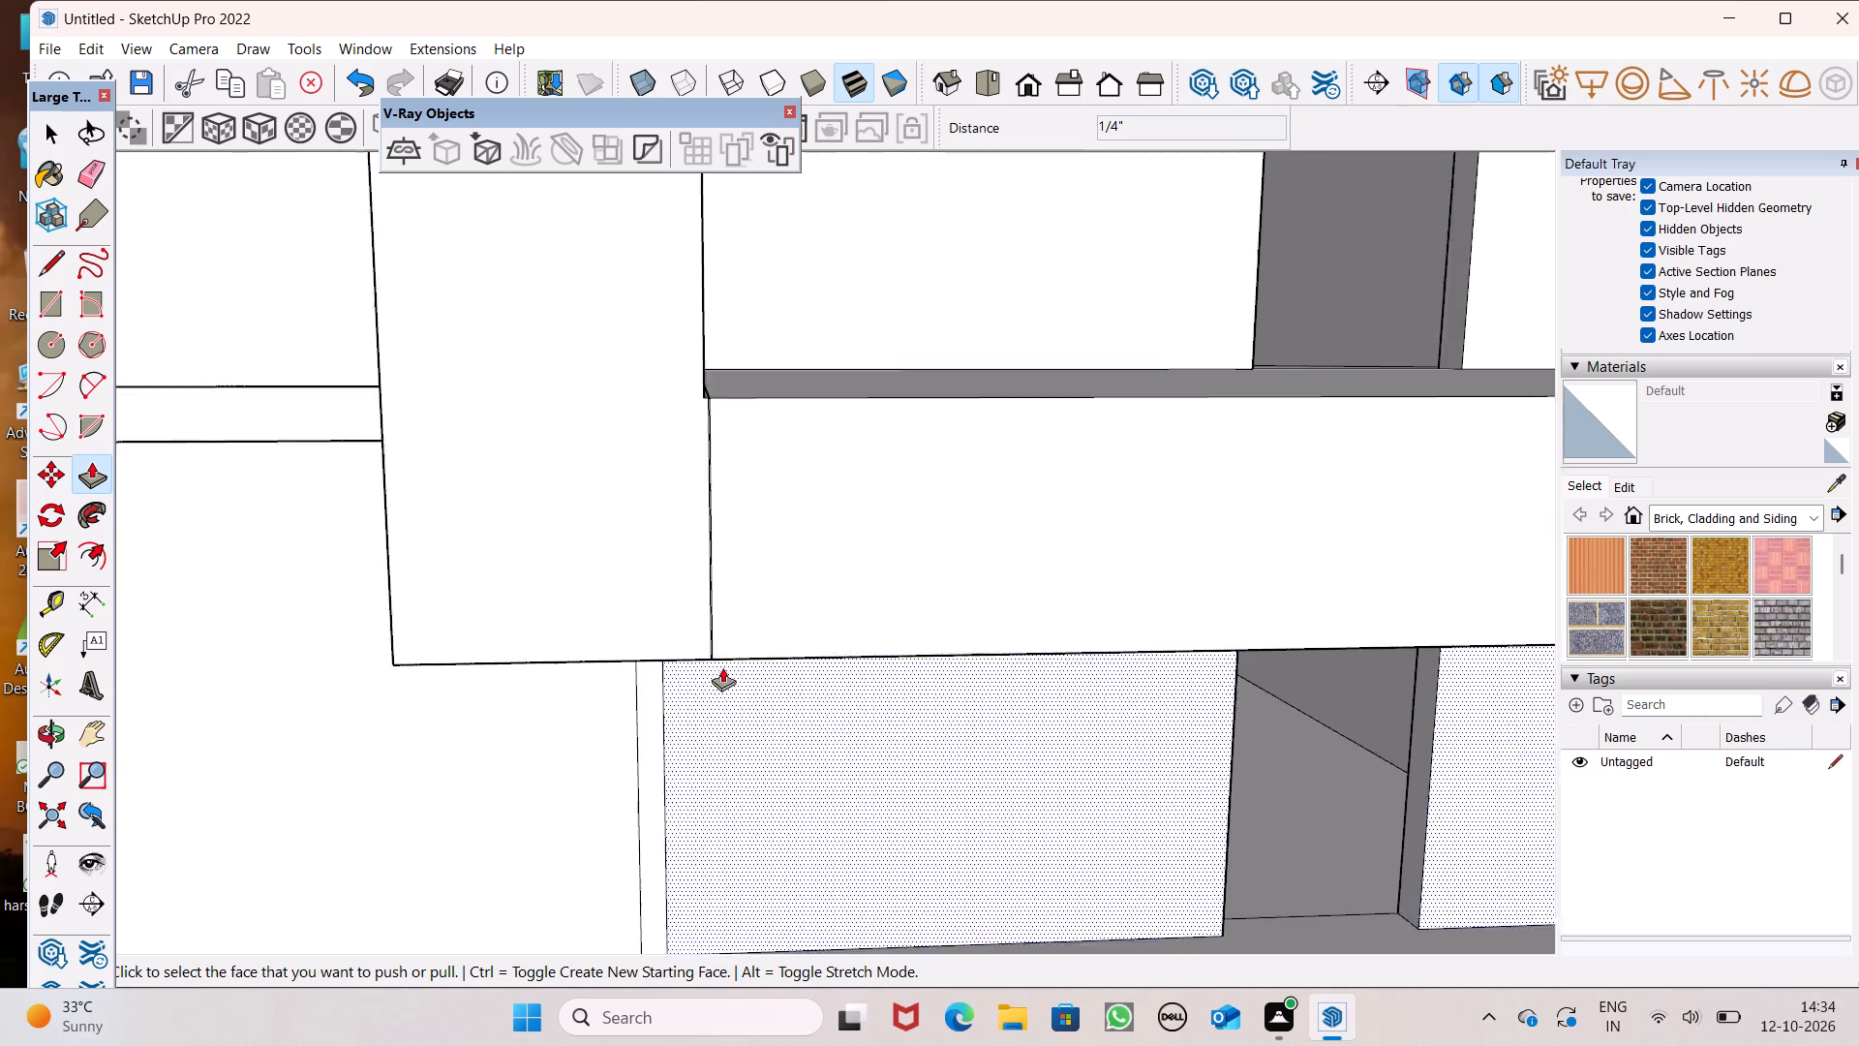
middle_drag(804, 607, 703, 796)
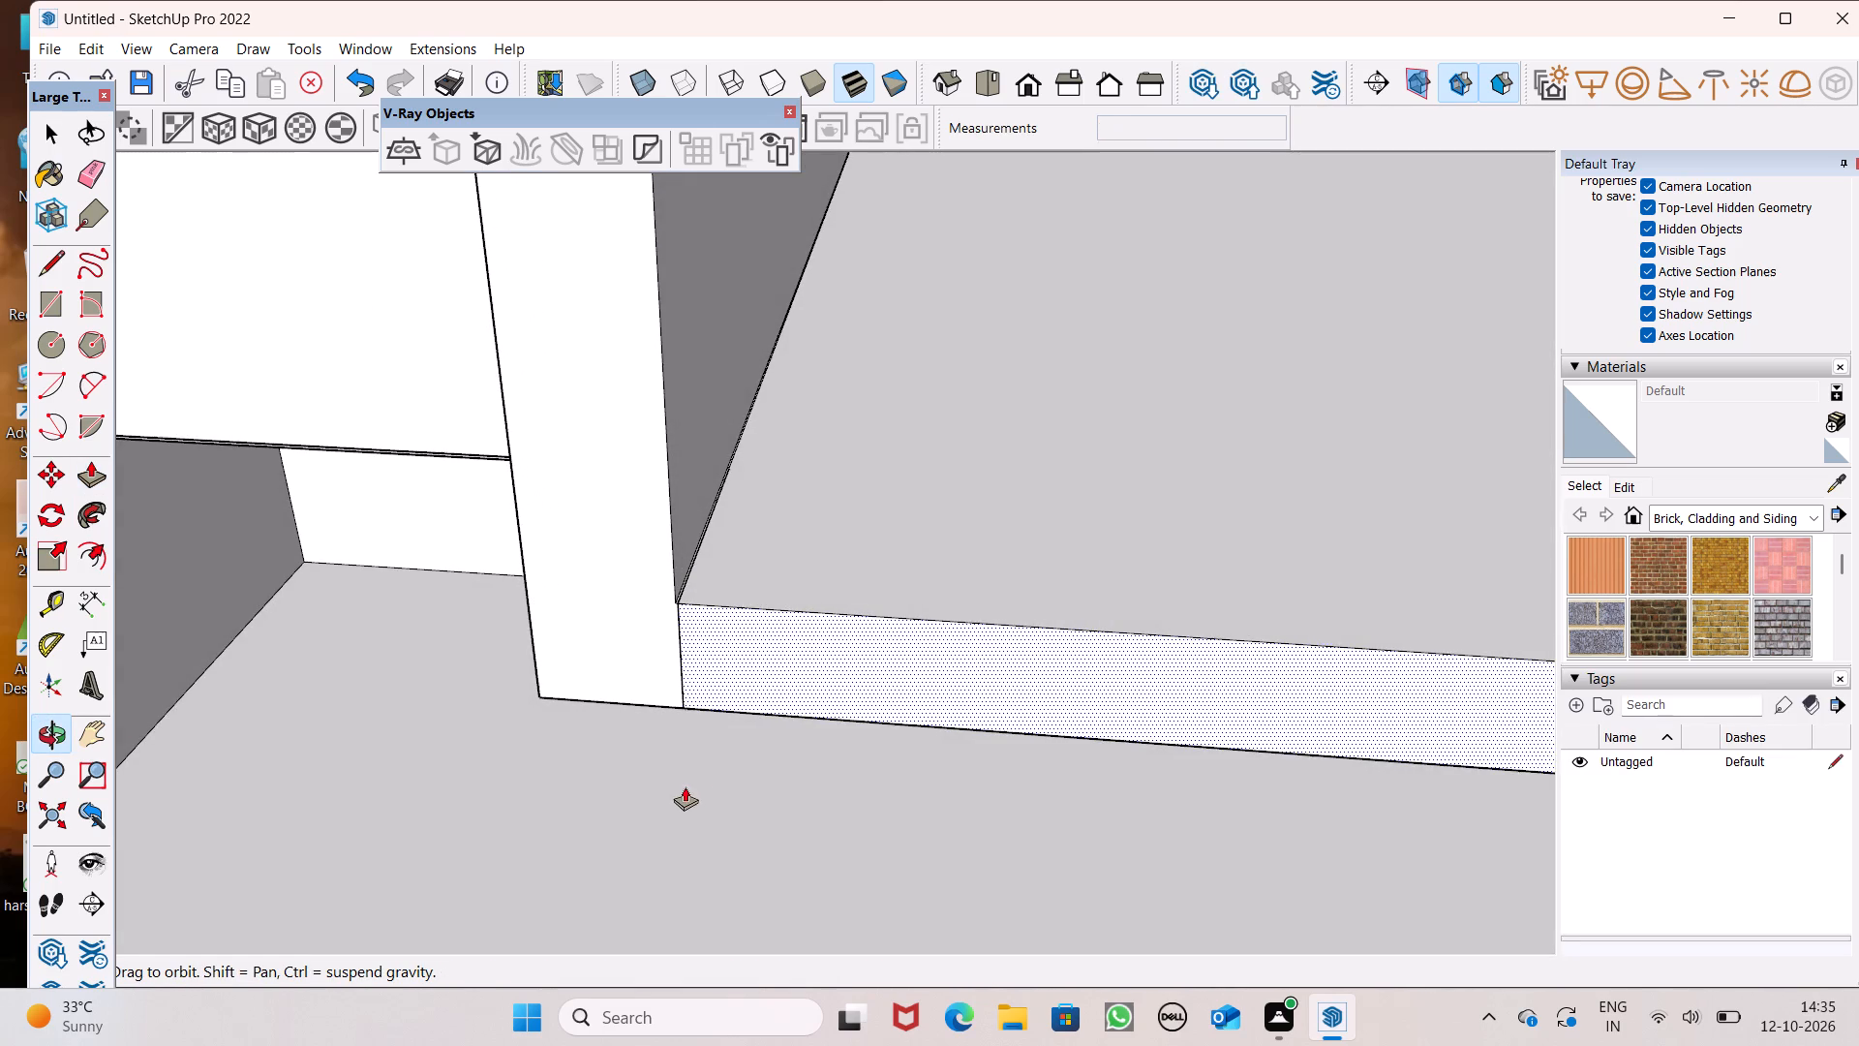
Undo the gap-closing pull and the downward pull of the wall's underside beside the first-floor balcony.
key(ctrl+z)
key(ctrl+z)
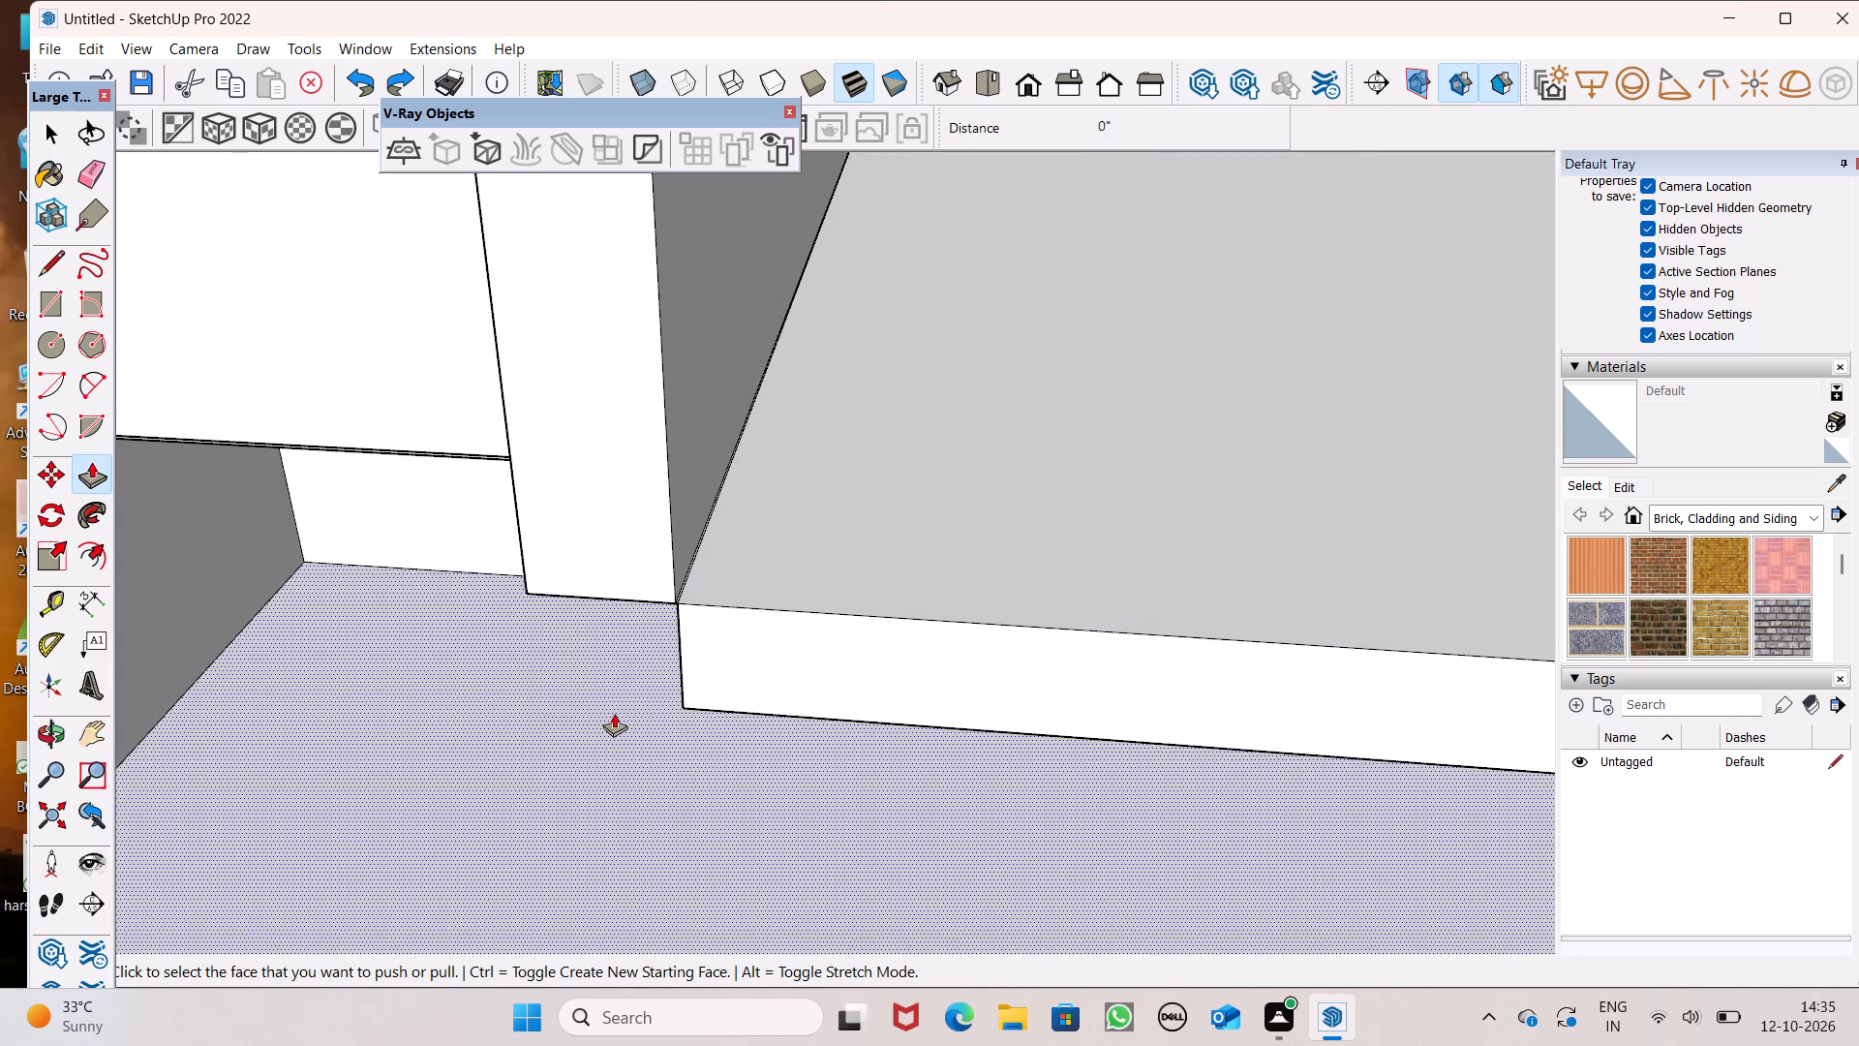
Pull the extended wall's inner face on the first-floor balcony out 3/16", flush with the slab's side edge.
scroll(748, 580, up, 9)
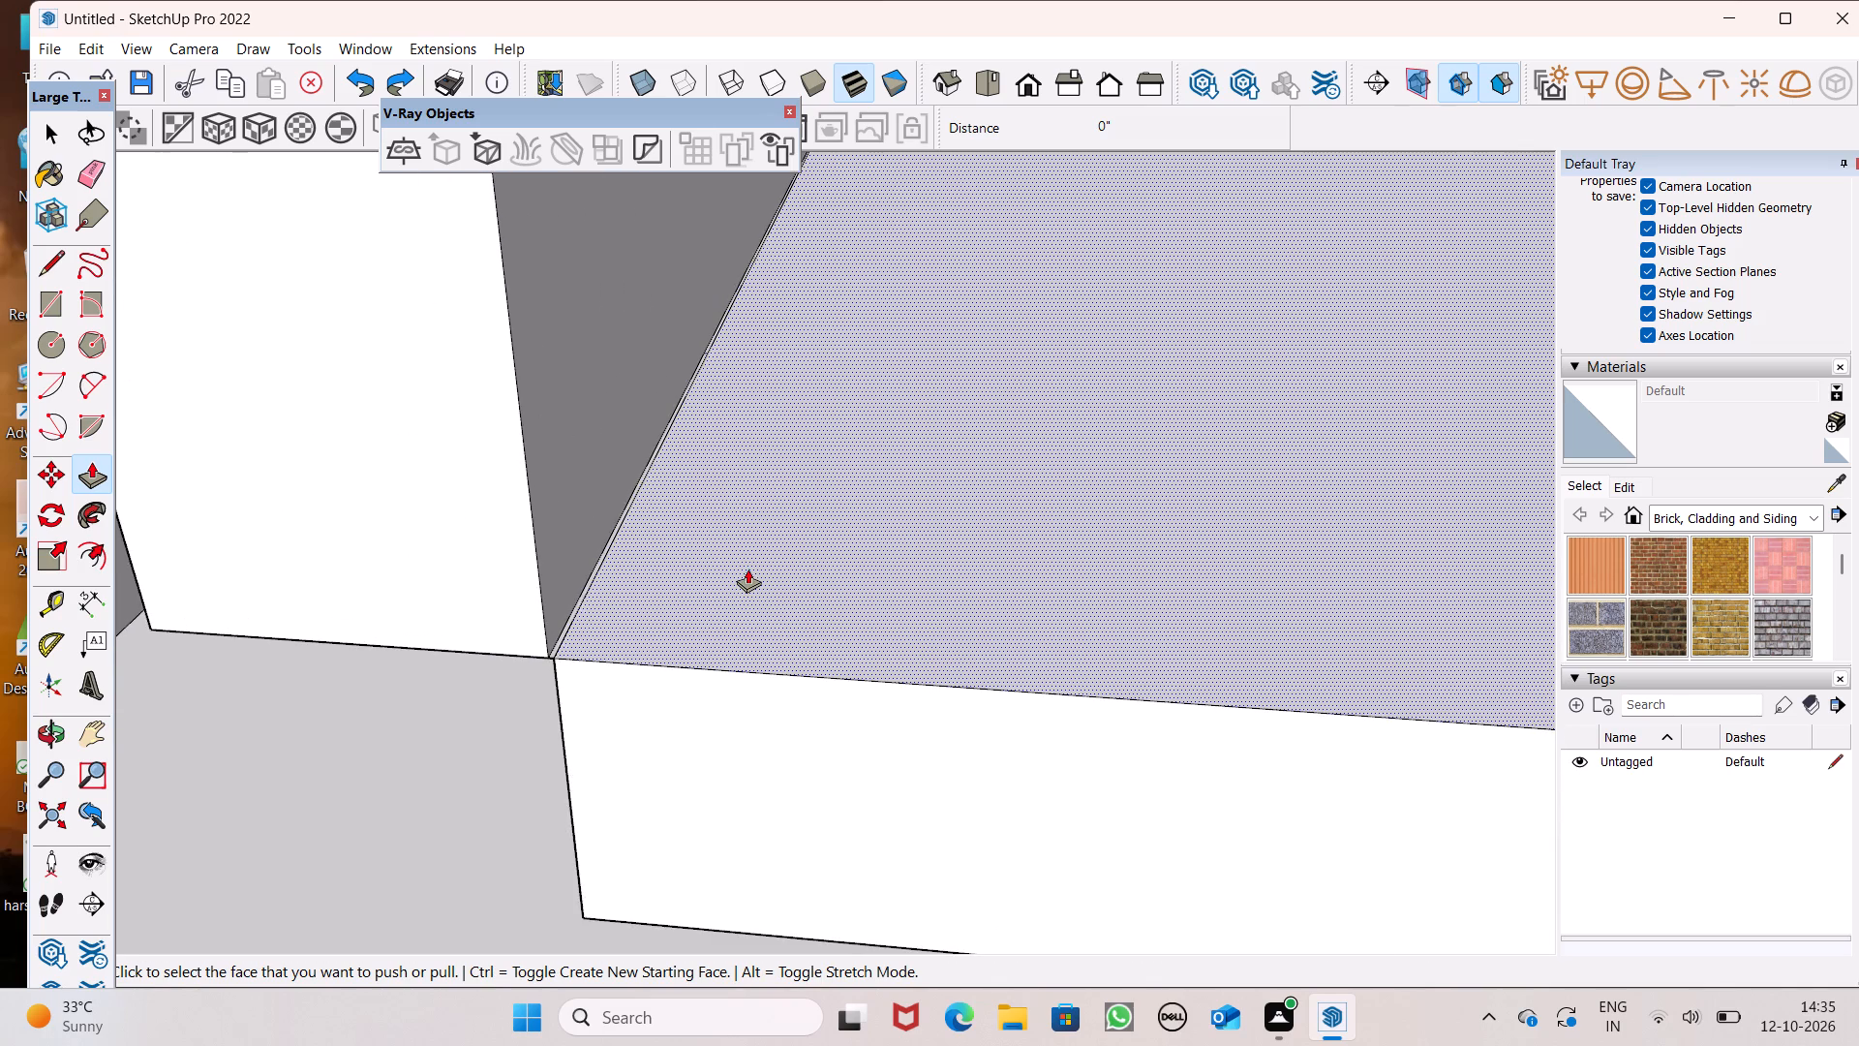
scroll(581, 639, up, 8)
drag(507, 576, 509, 582)
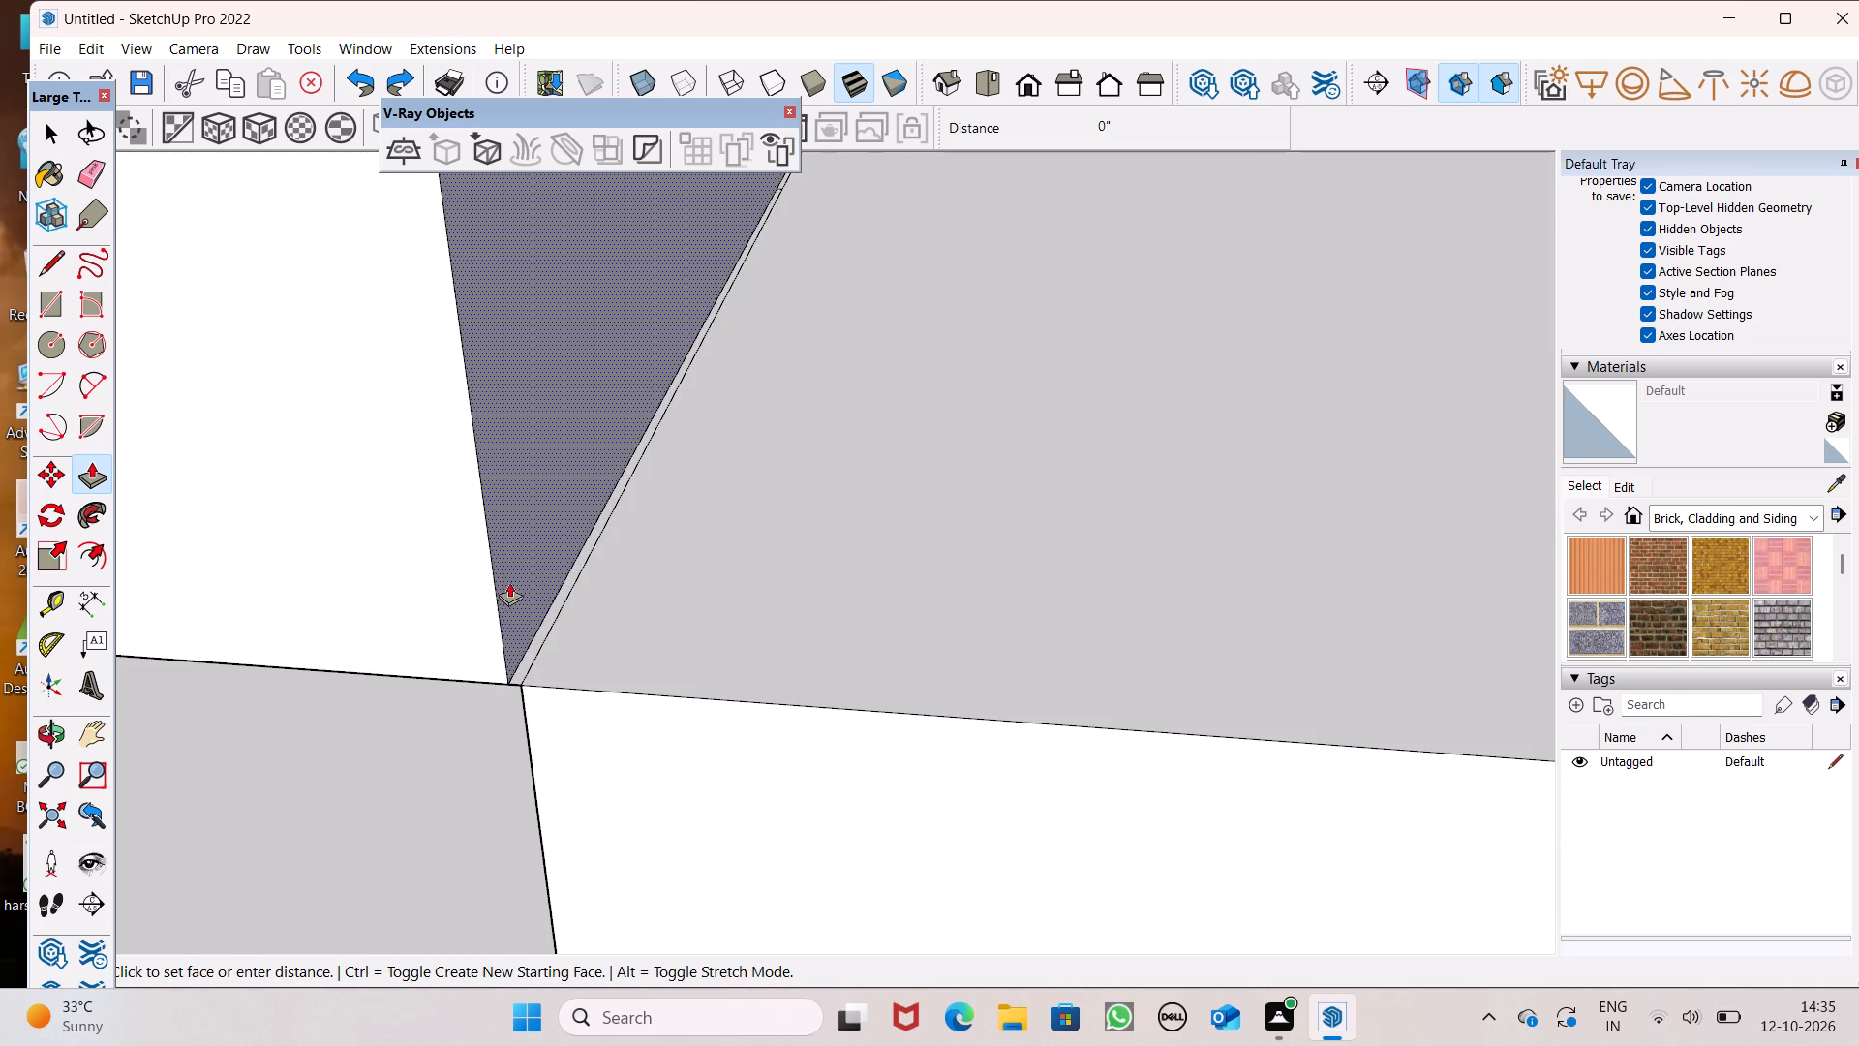
drag(509, 582, 517, 610)
scroll(533, 568, down, 5)
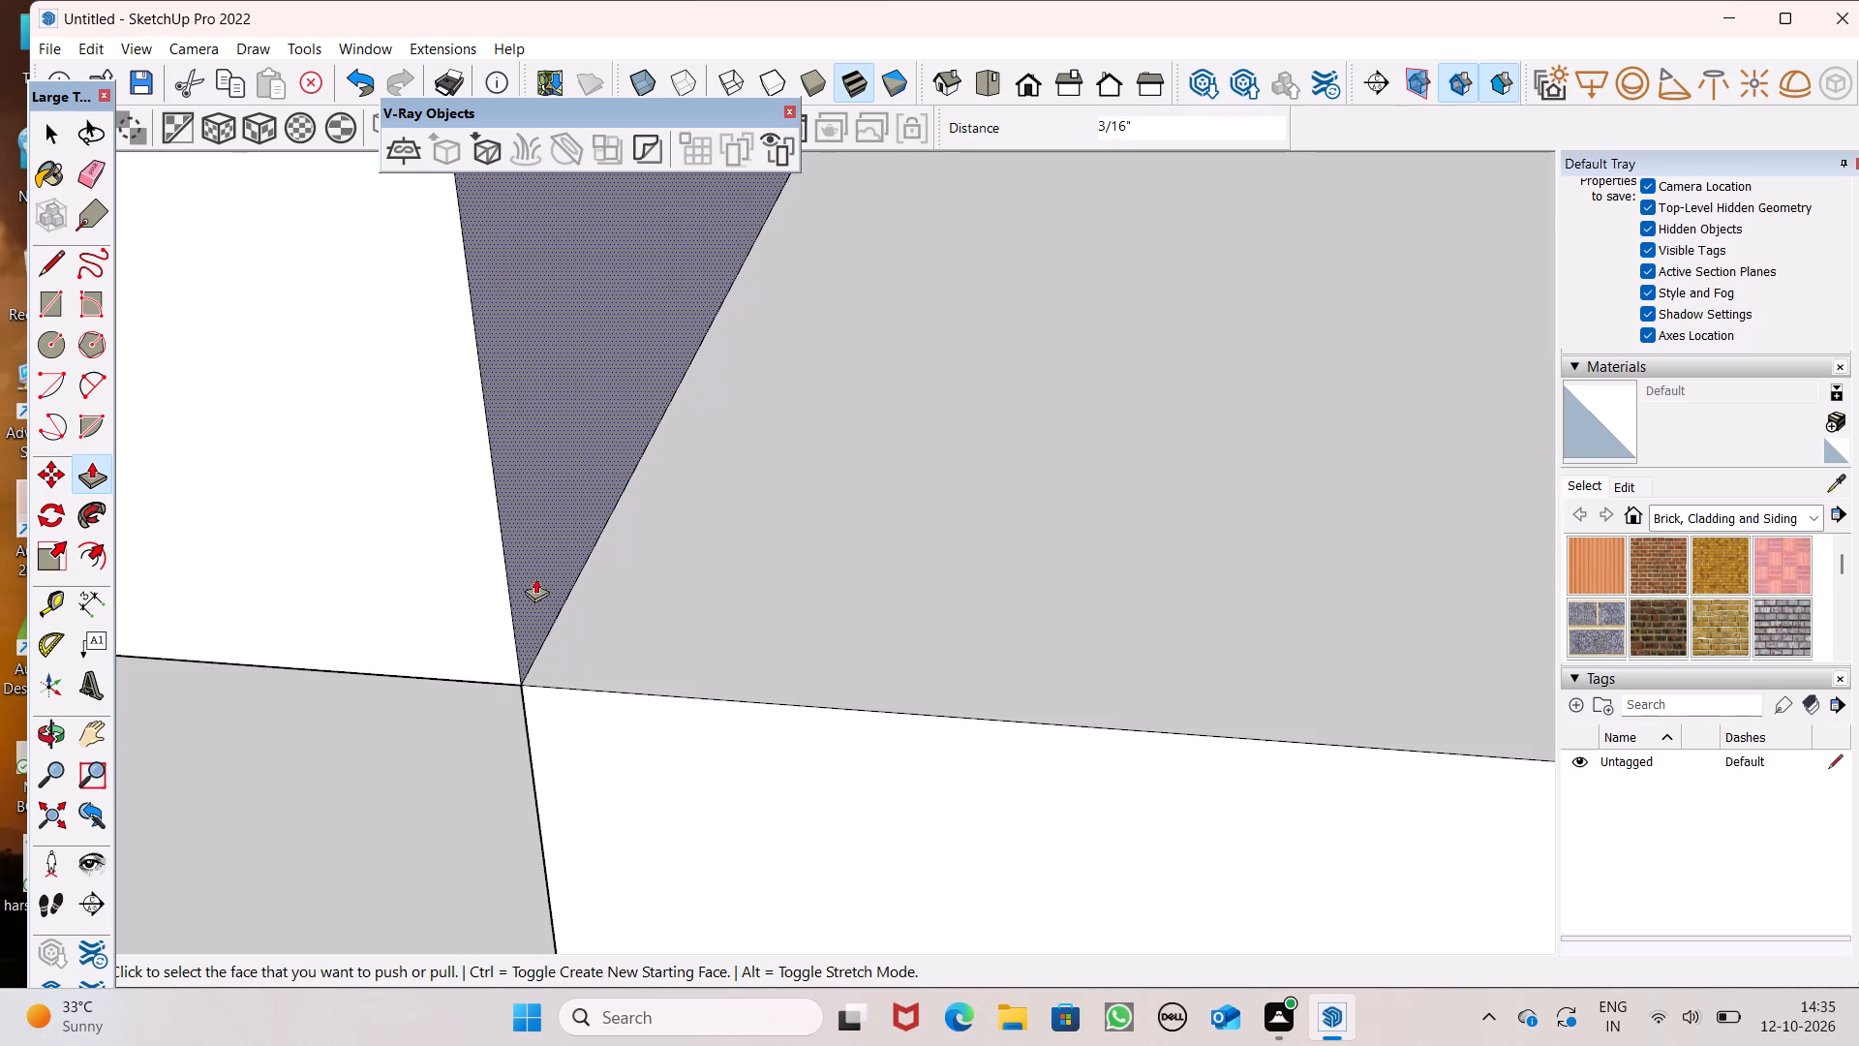
Pull the underside of the extended wall beside the first-floor balcony down 1' to the slab's bottom.
middle_drag(559, 712, 663, 484)
scroll(794, 396, down, 7)
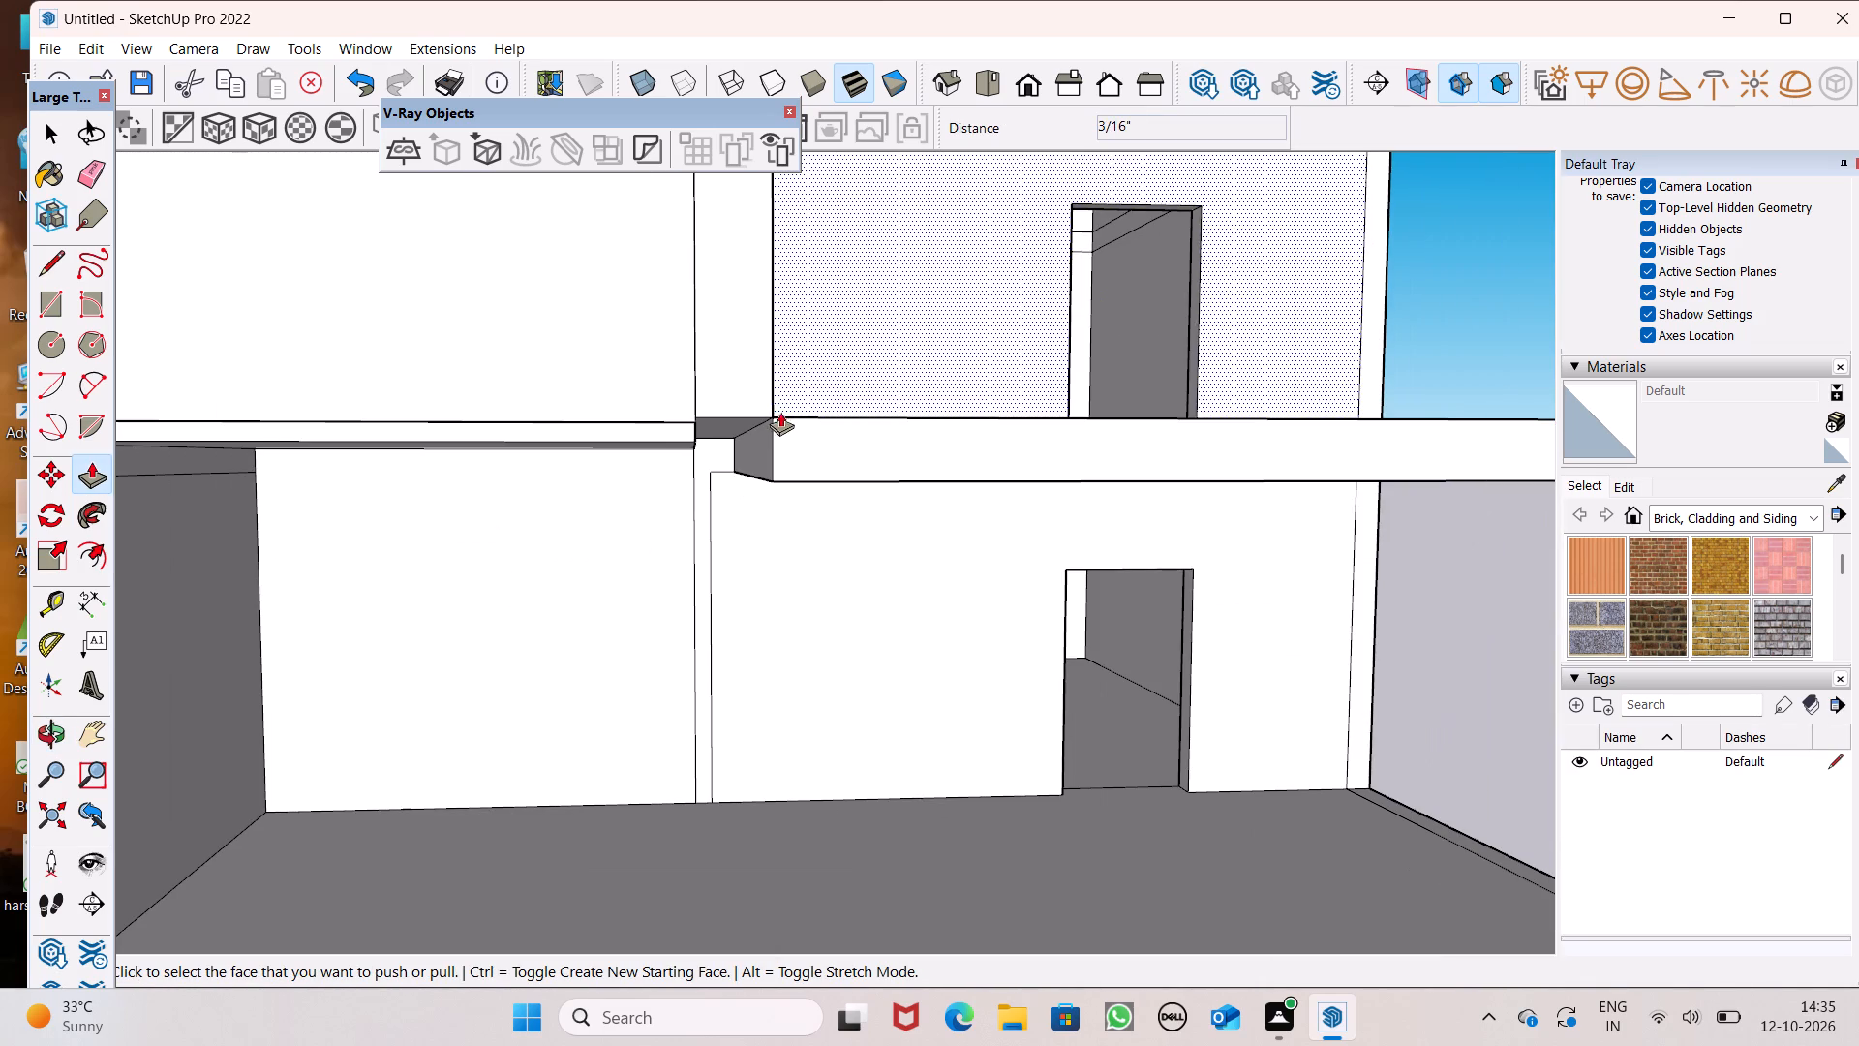
scroll(724, 434, up, 7)
drag(756, 405, 825, 539)
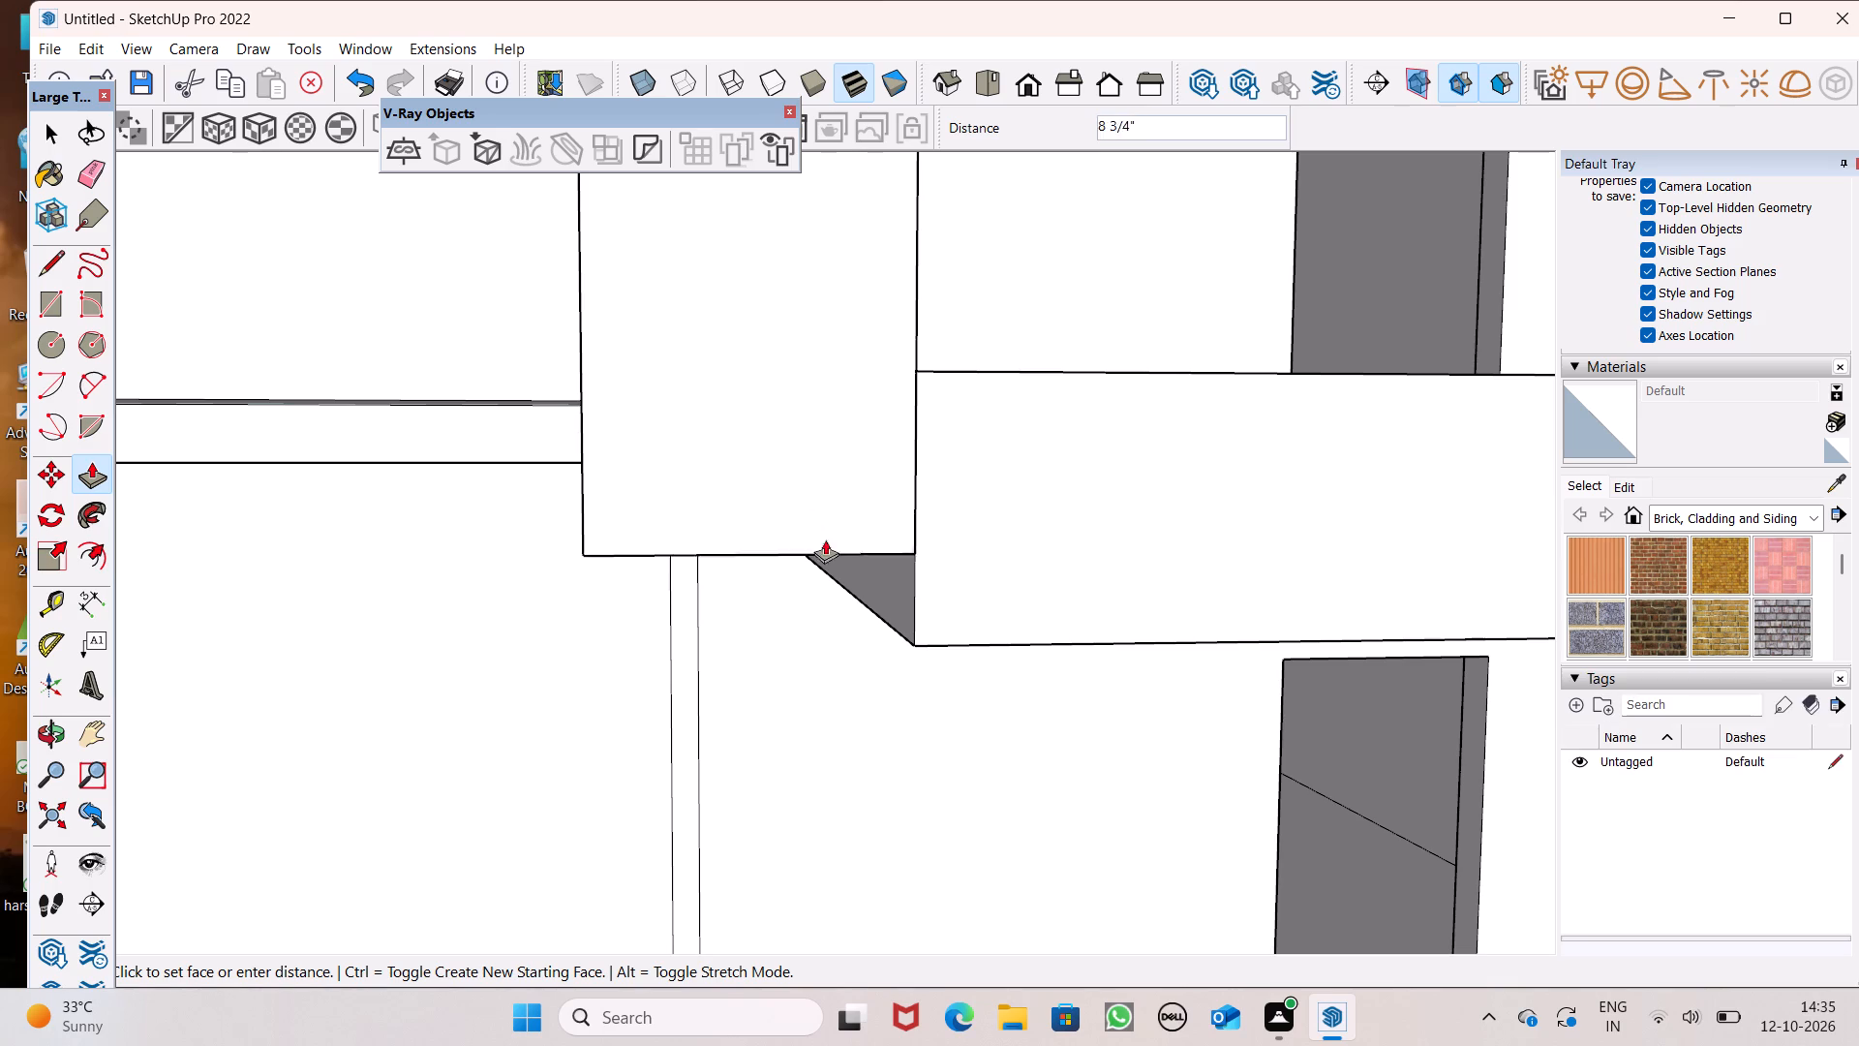
drag(825, 539, 876, 608)
scroll(800, 494, down, 12)
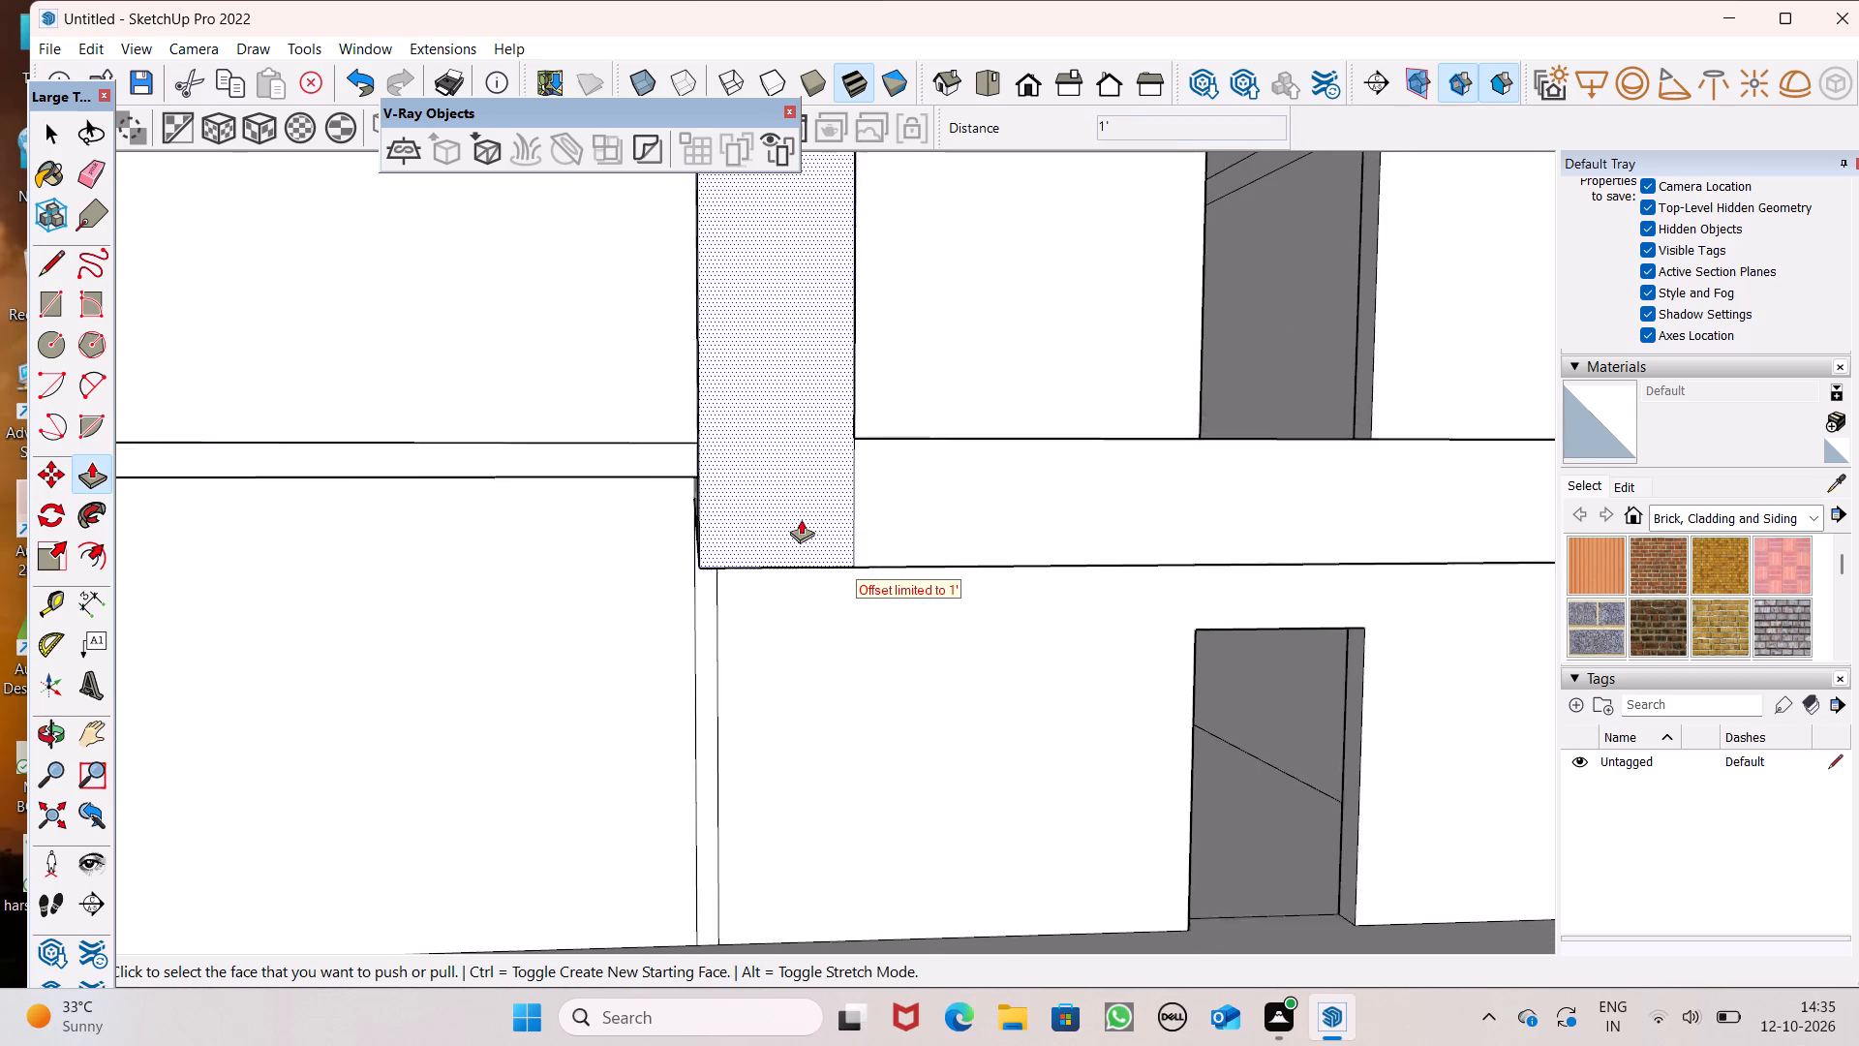
scroll(801, 519, down, 15)
key(space)
scroll(876, 671, down, 7)
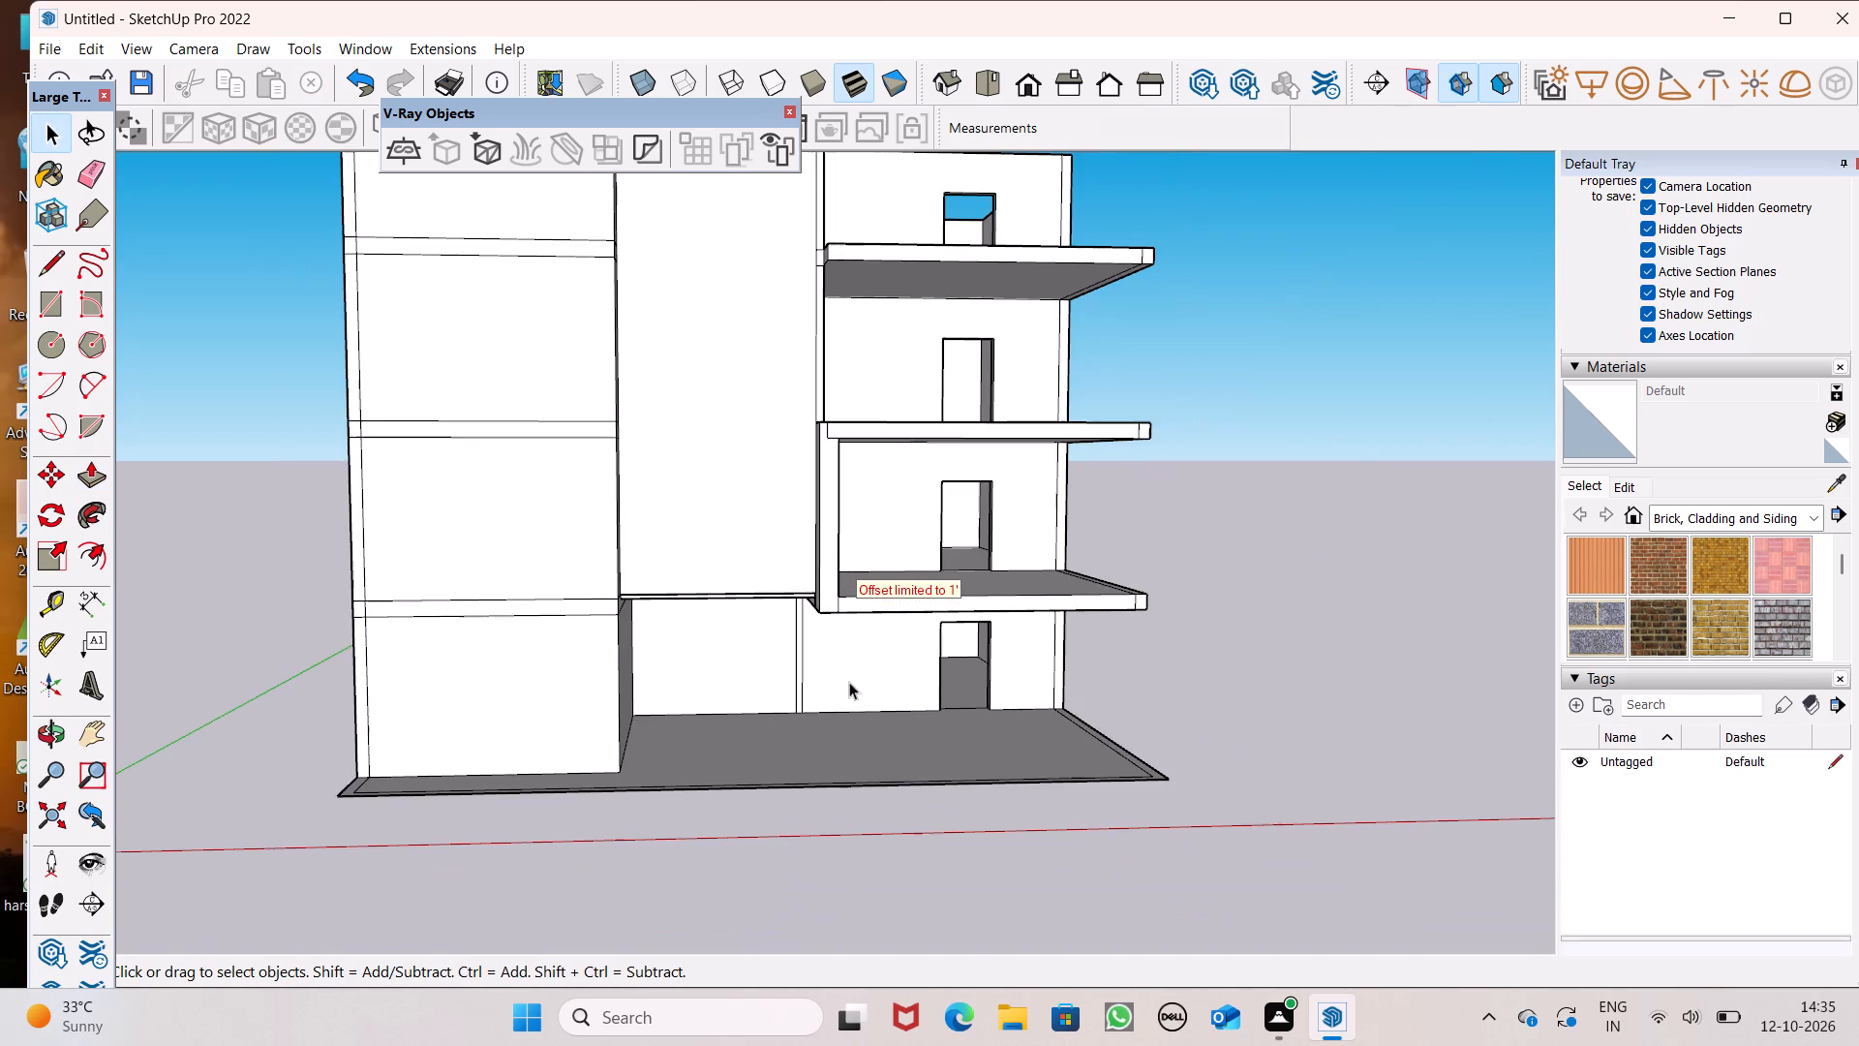
Erase the seam edges where the extended wall's front meets the front of the second-floor balcony slab.
scroll(1220, 540, up, 5)
scroll(857, 323, up, 1)
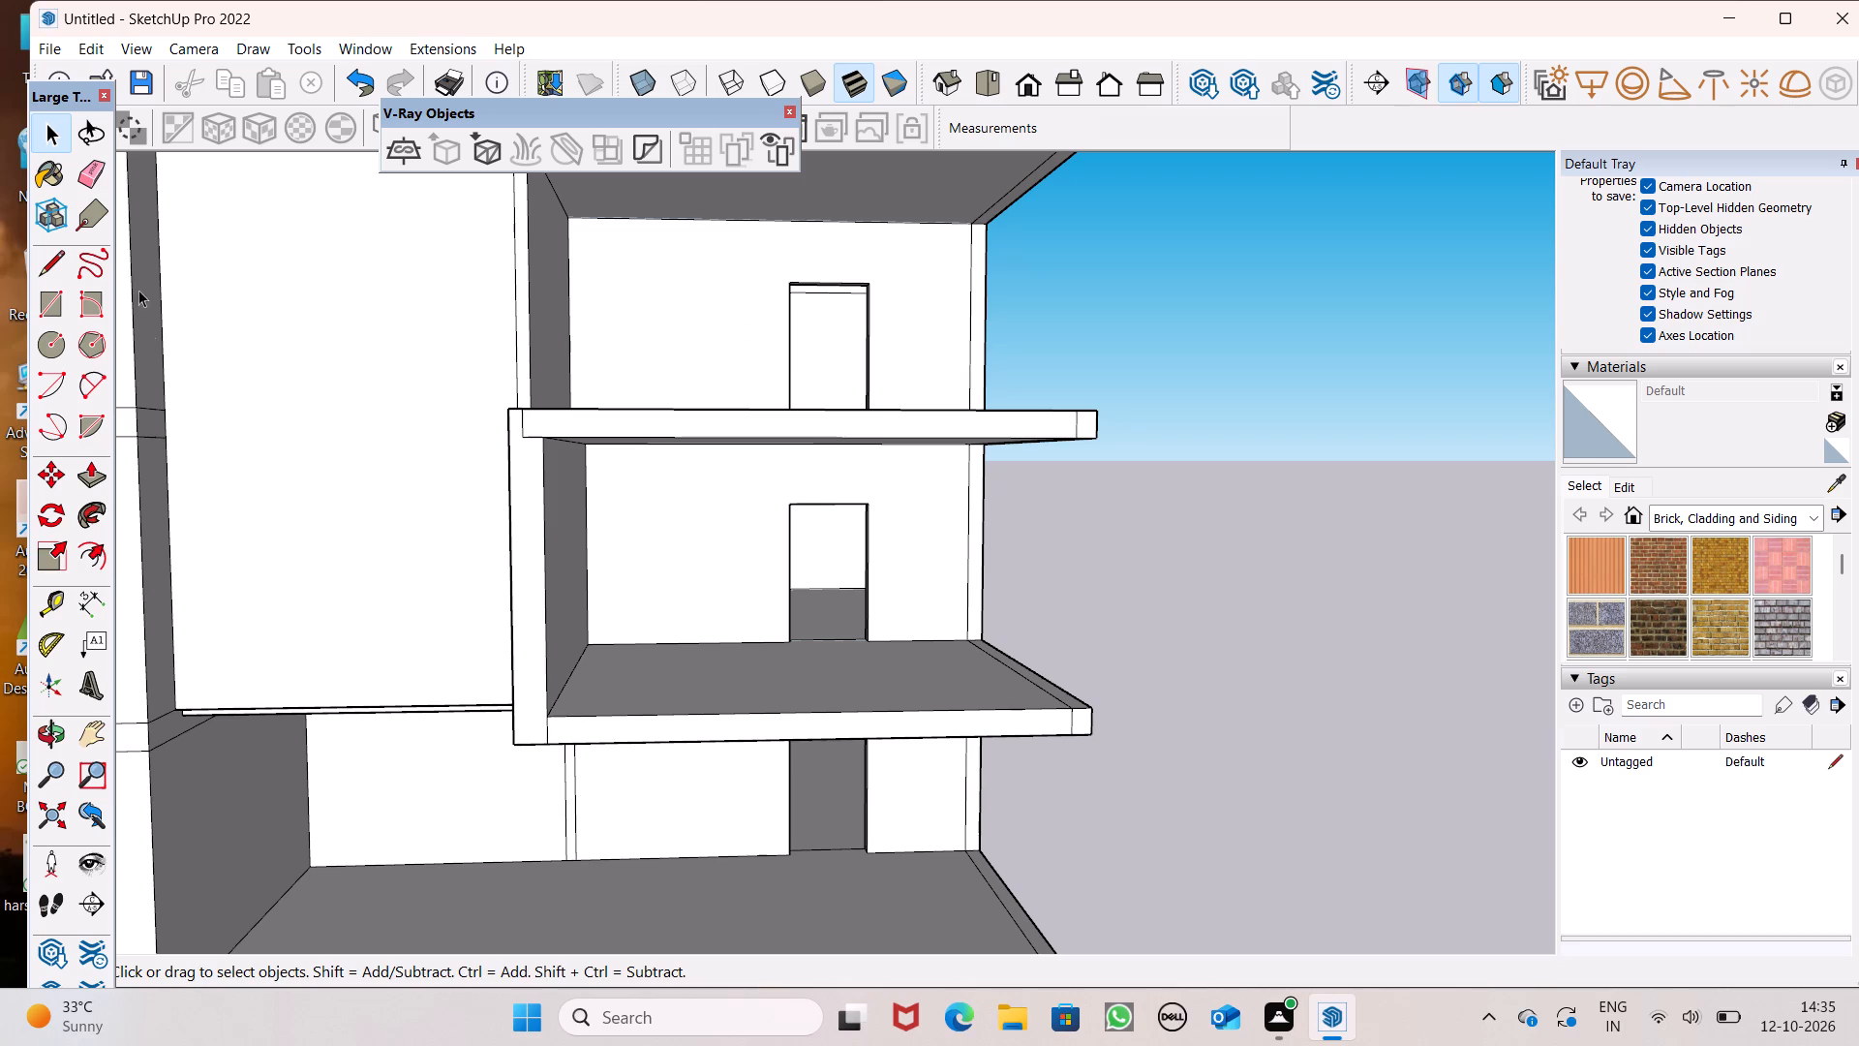
click(100, 176)
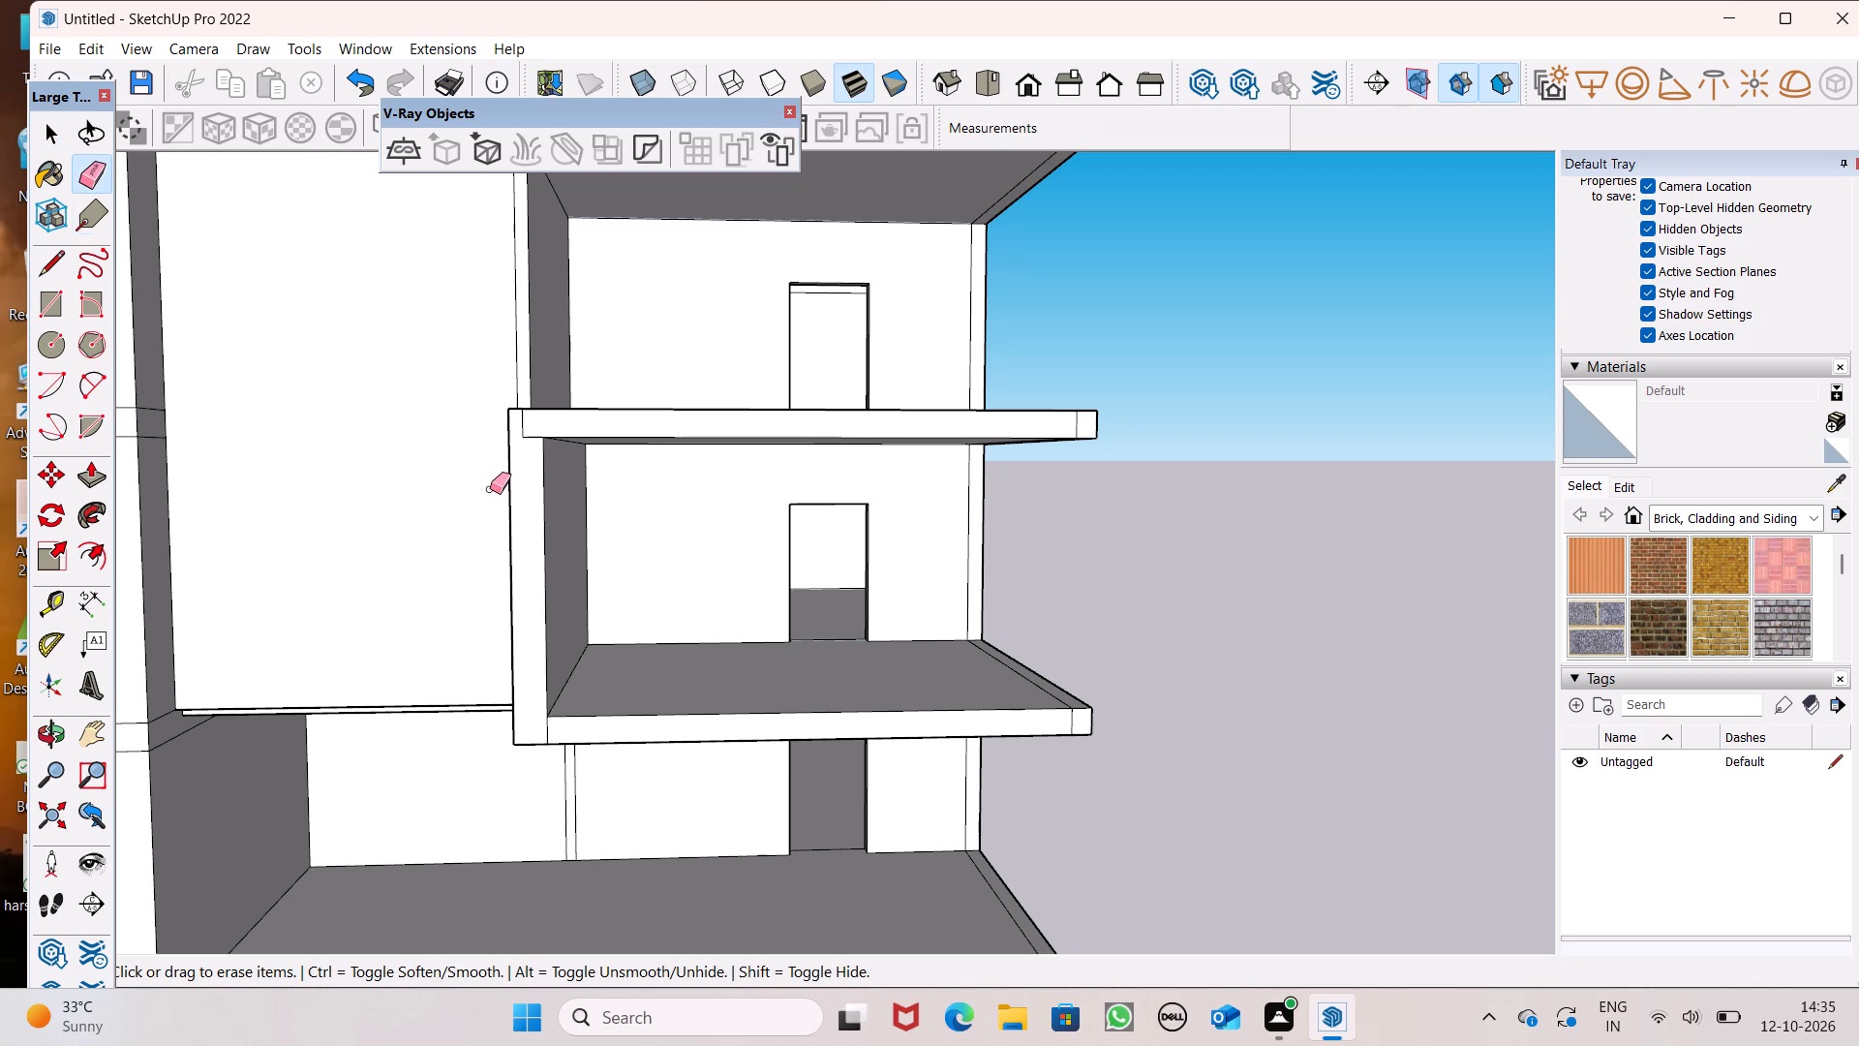
scroll(524, 446, up, 7)
drag(515, 426, 505, 437)
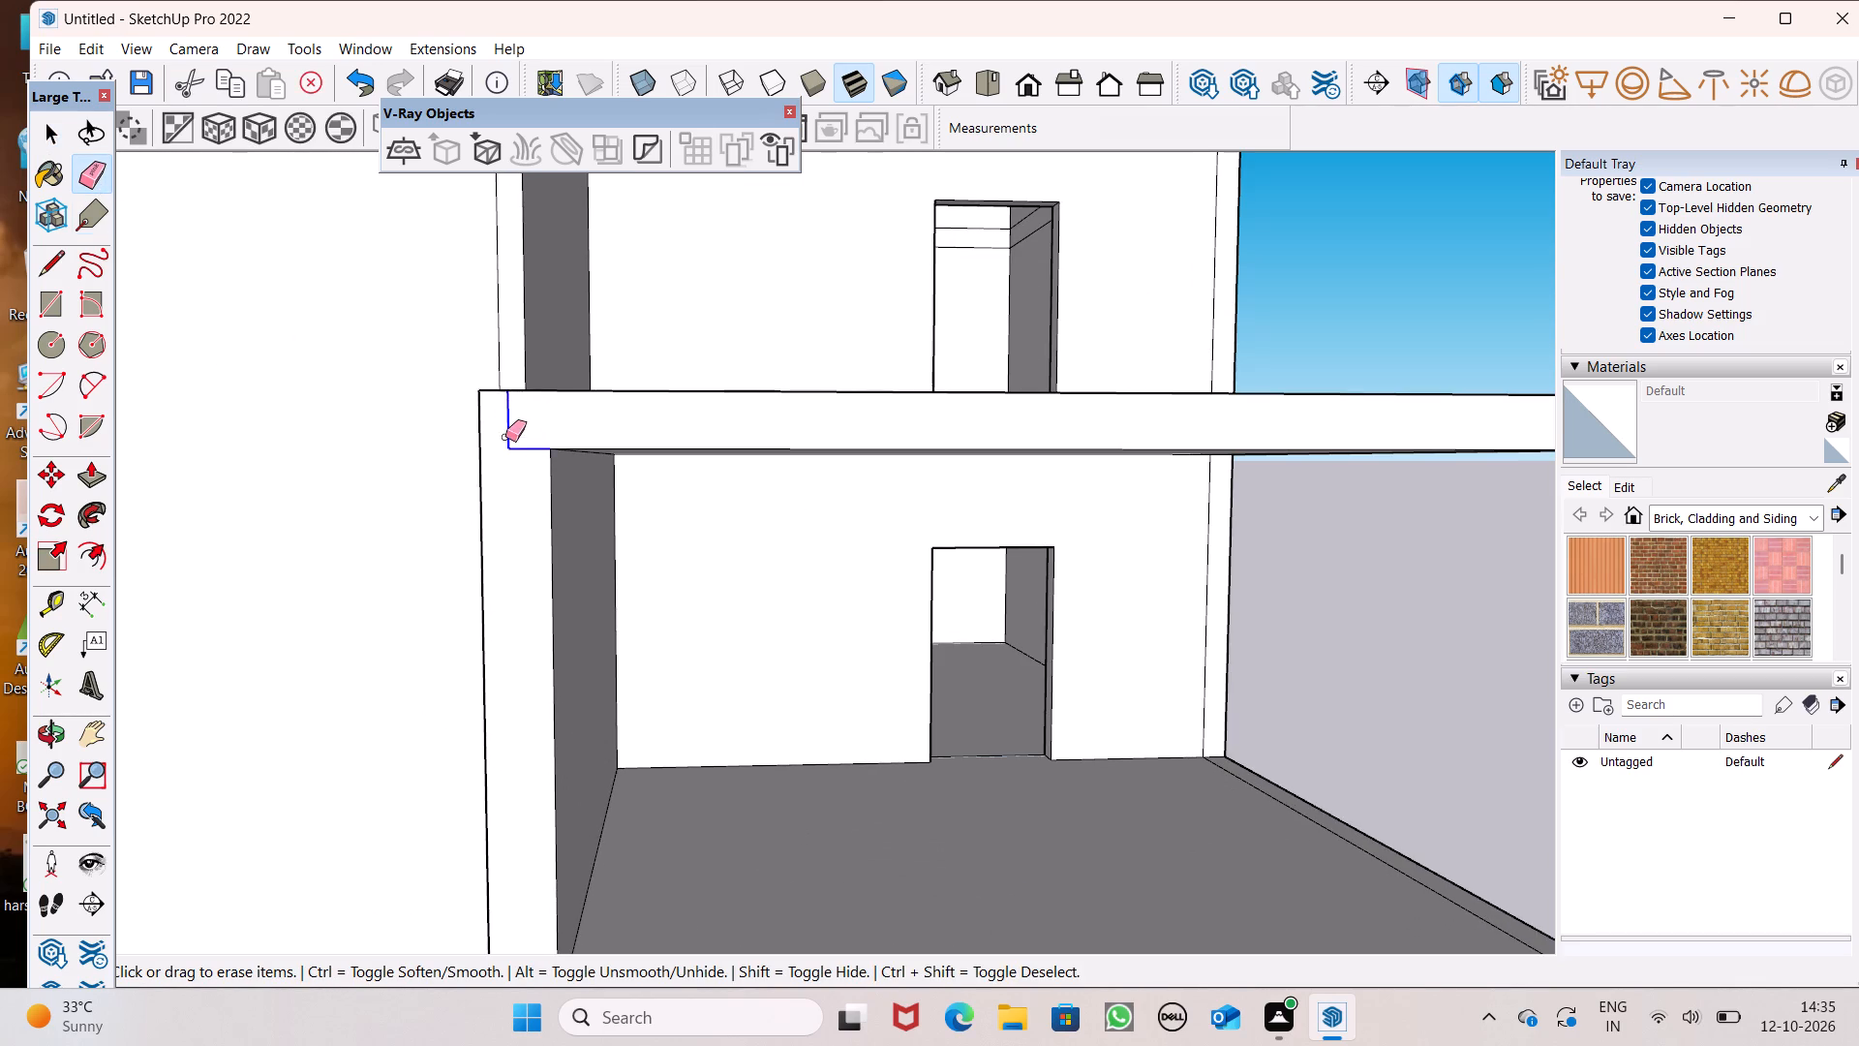
drag(505, 437, 505, 432)
key(space)
scroll(521, 469, down, 3)
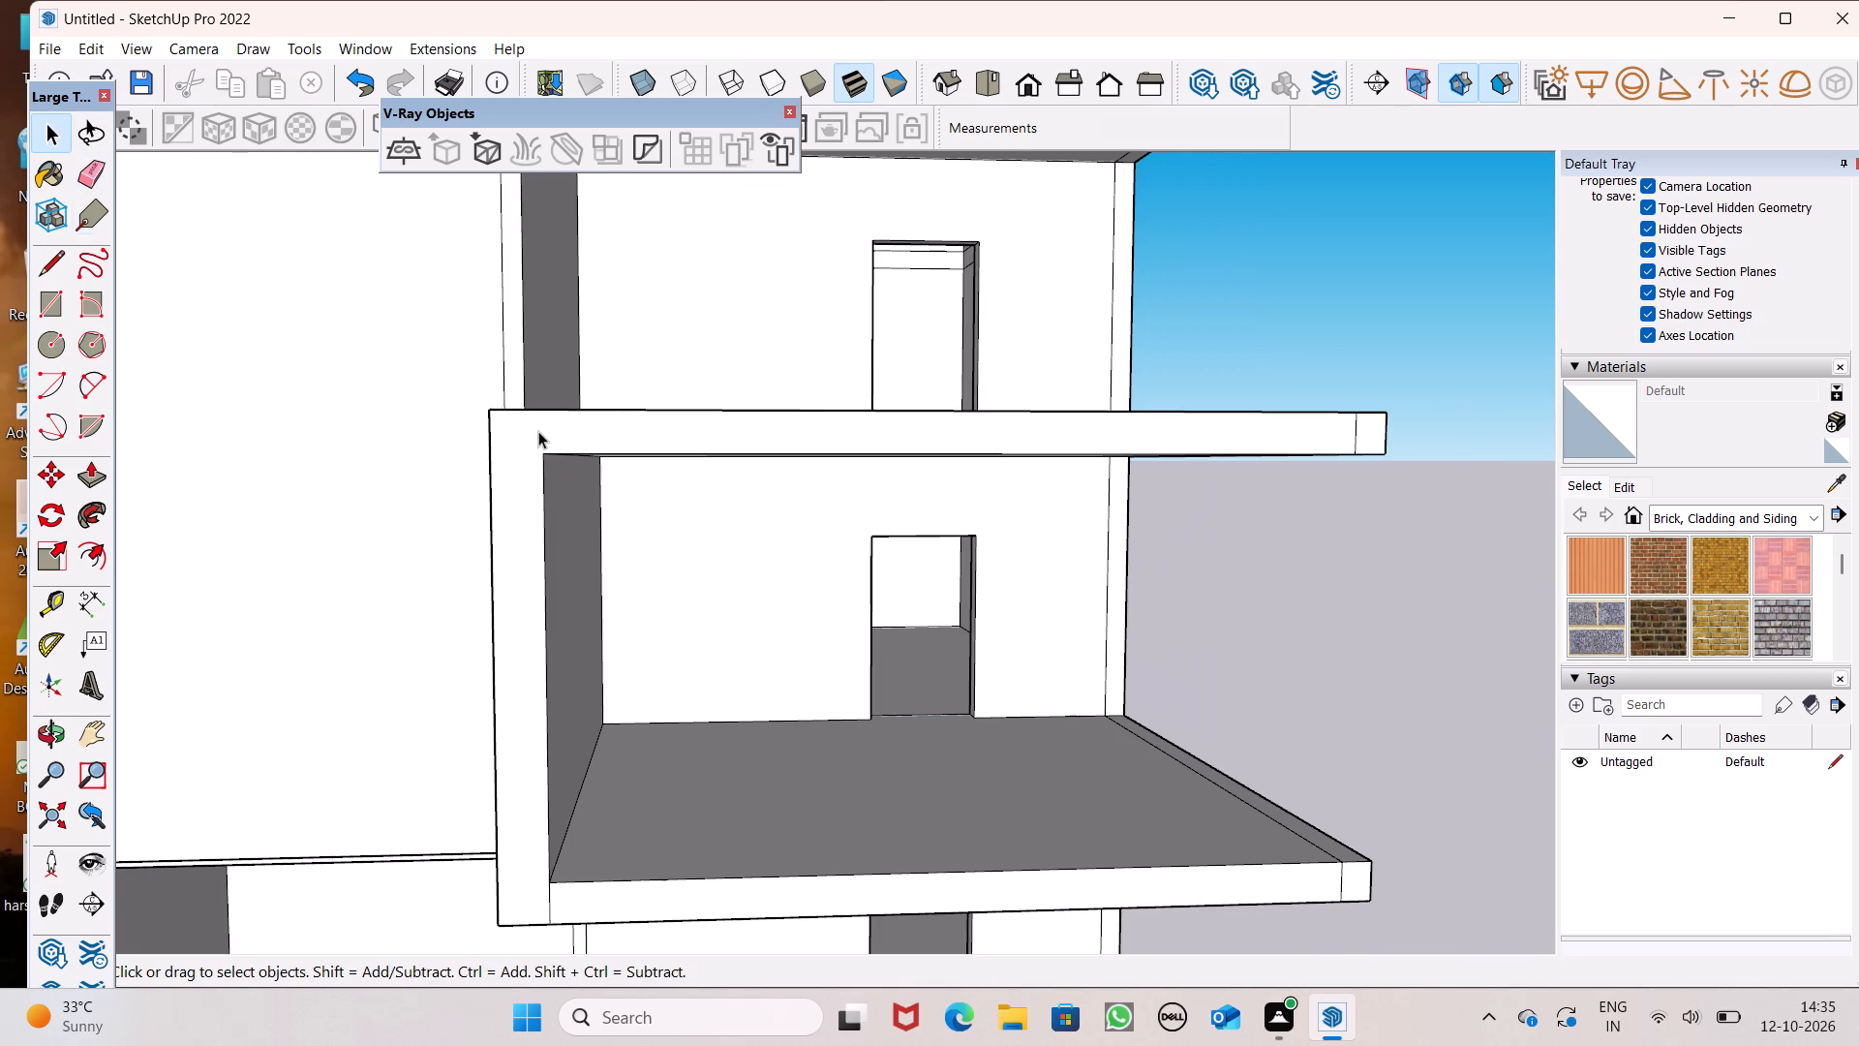
scroll(578, 431, down, 1)
scroll(726, 479, down, 1)
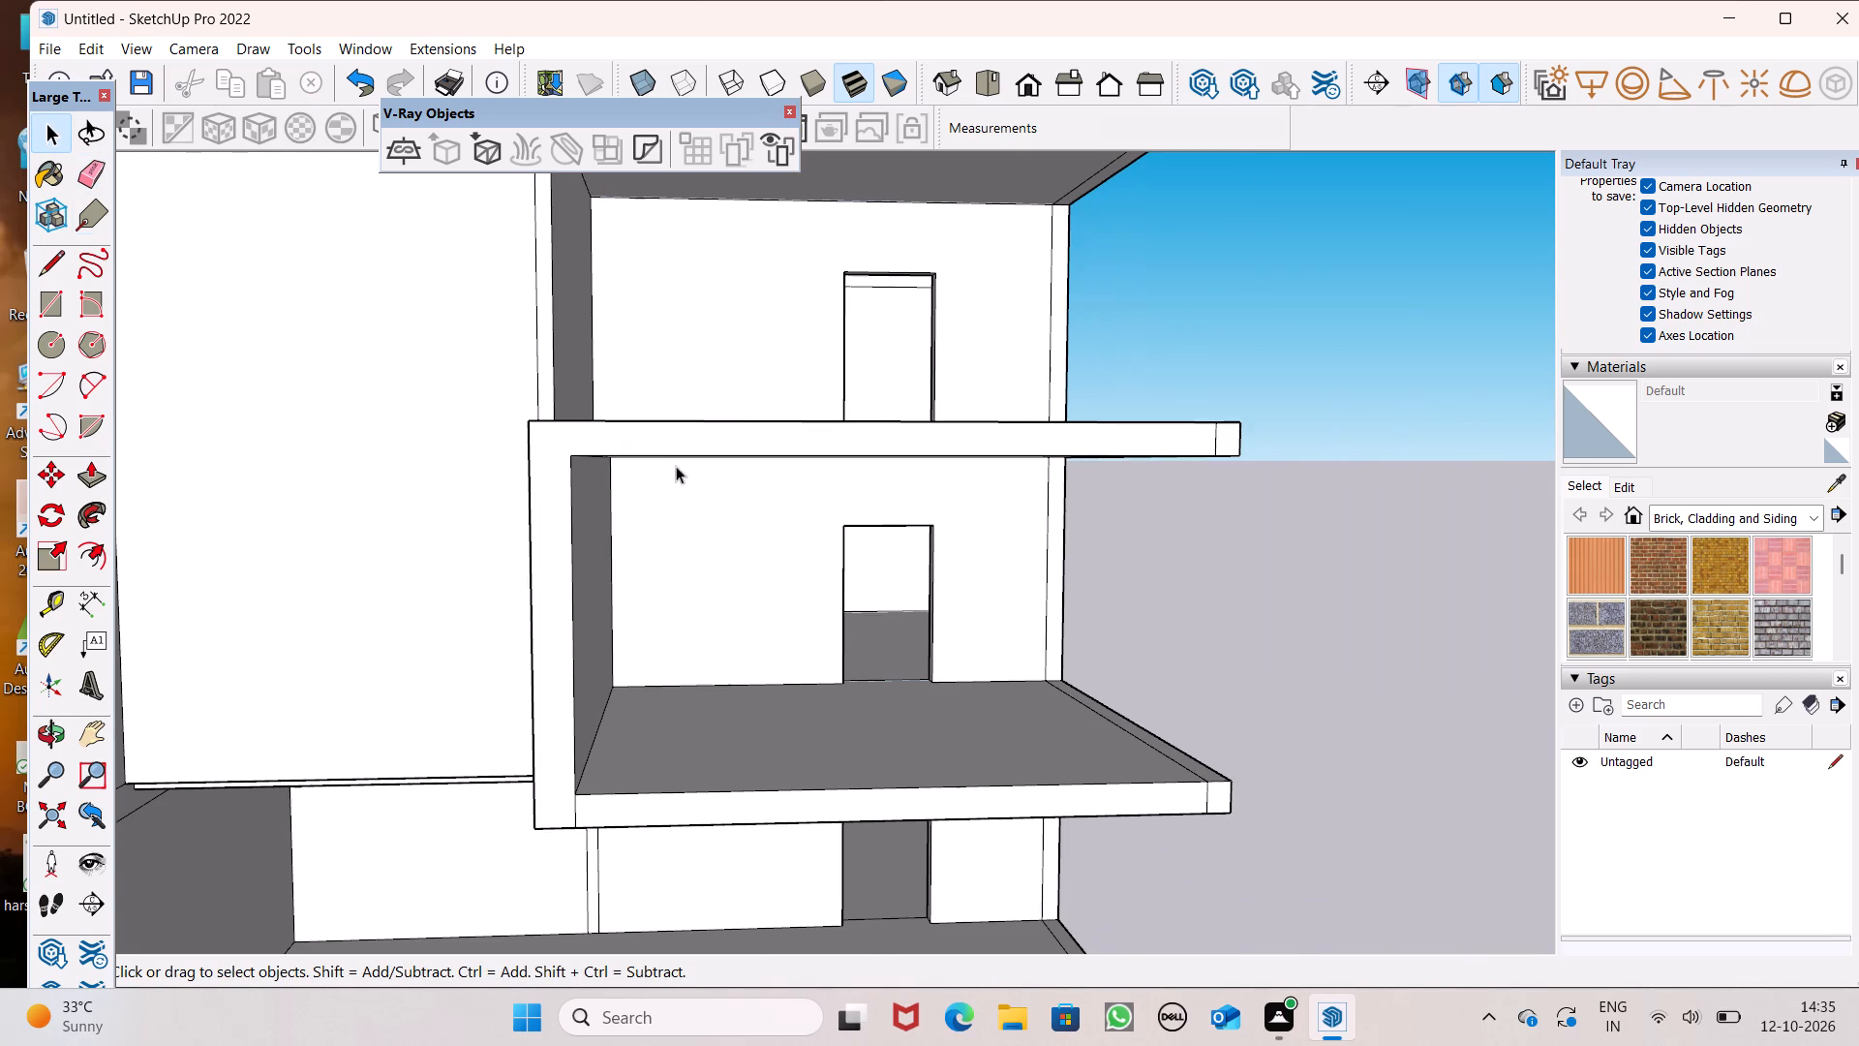
scroll(710, 468, down, 1)
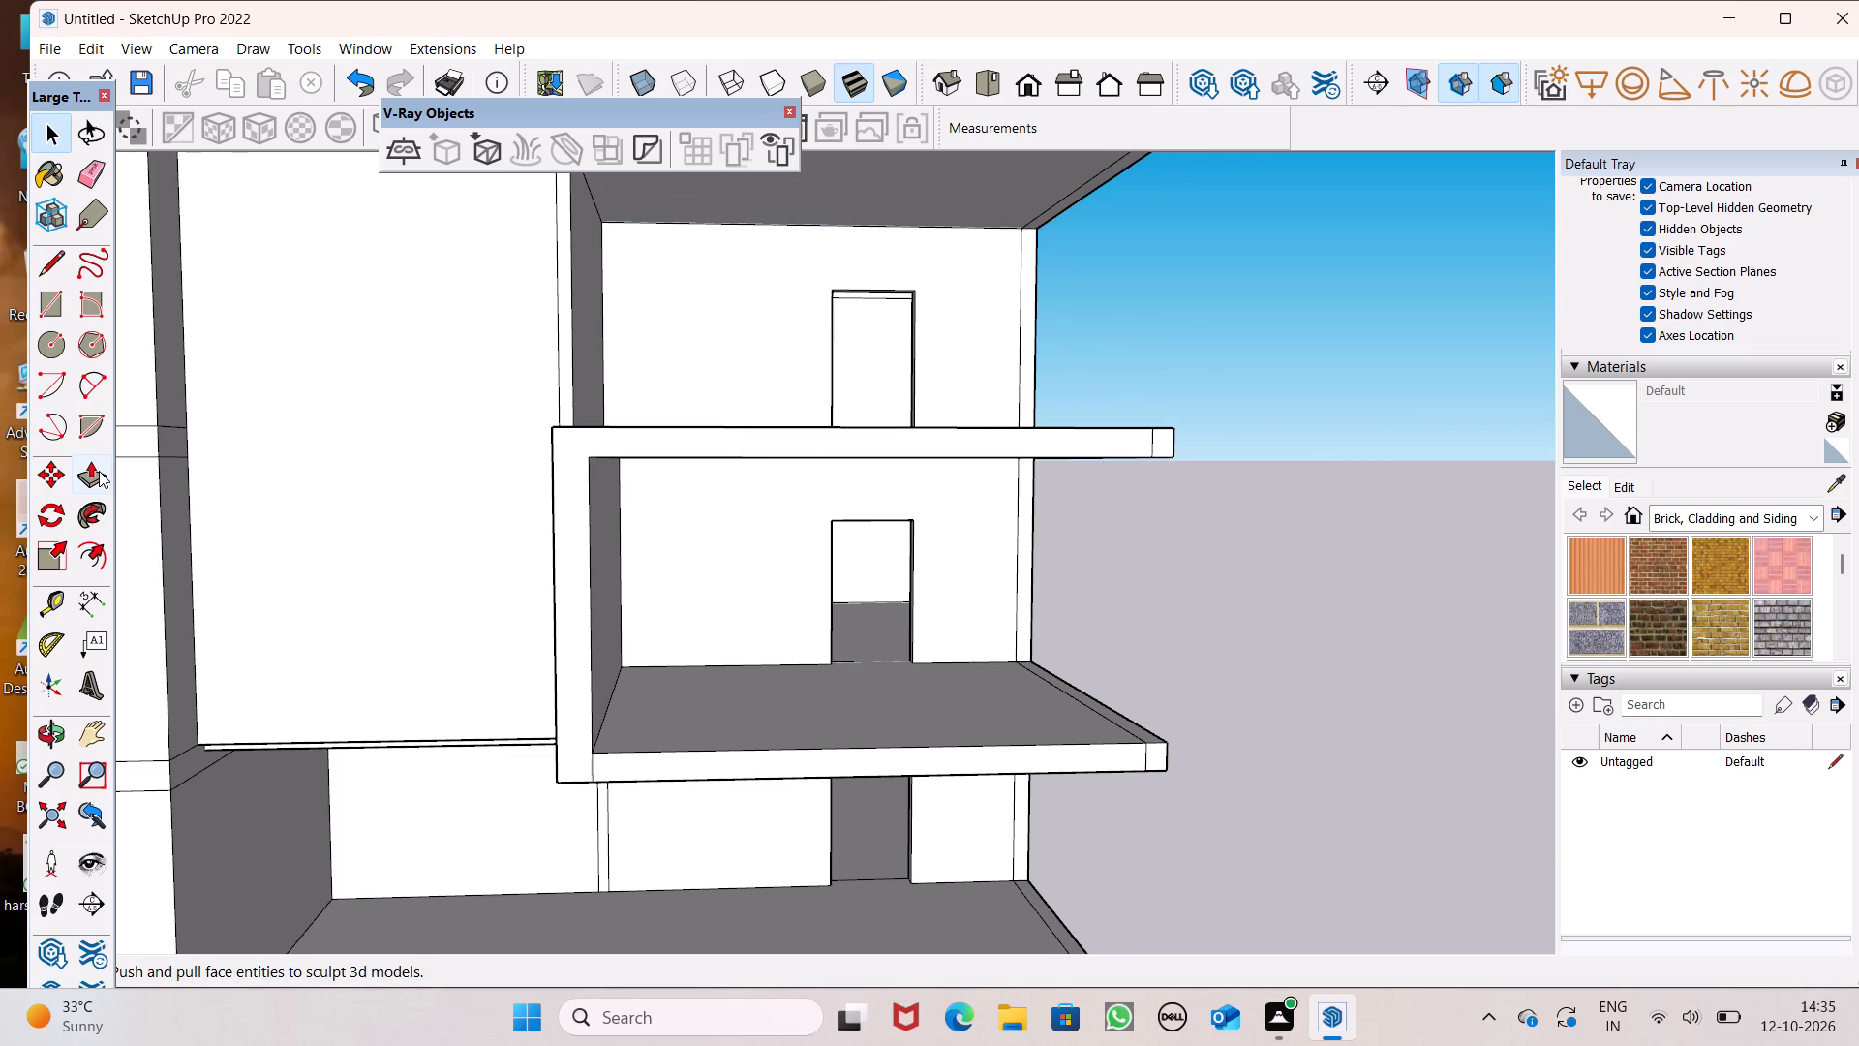
Erase the strip line along the outer side of the second-floor balcony slab's underside.
click(97, 472)
scroll(510, 402, down, 2)
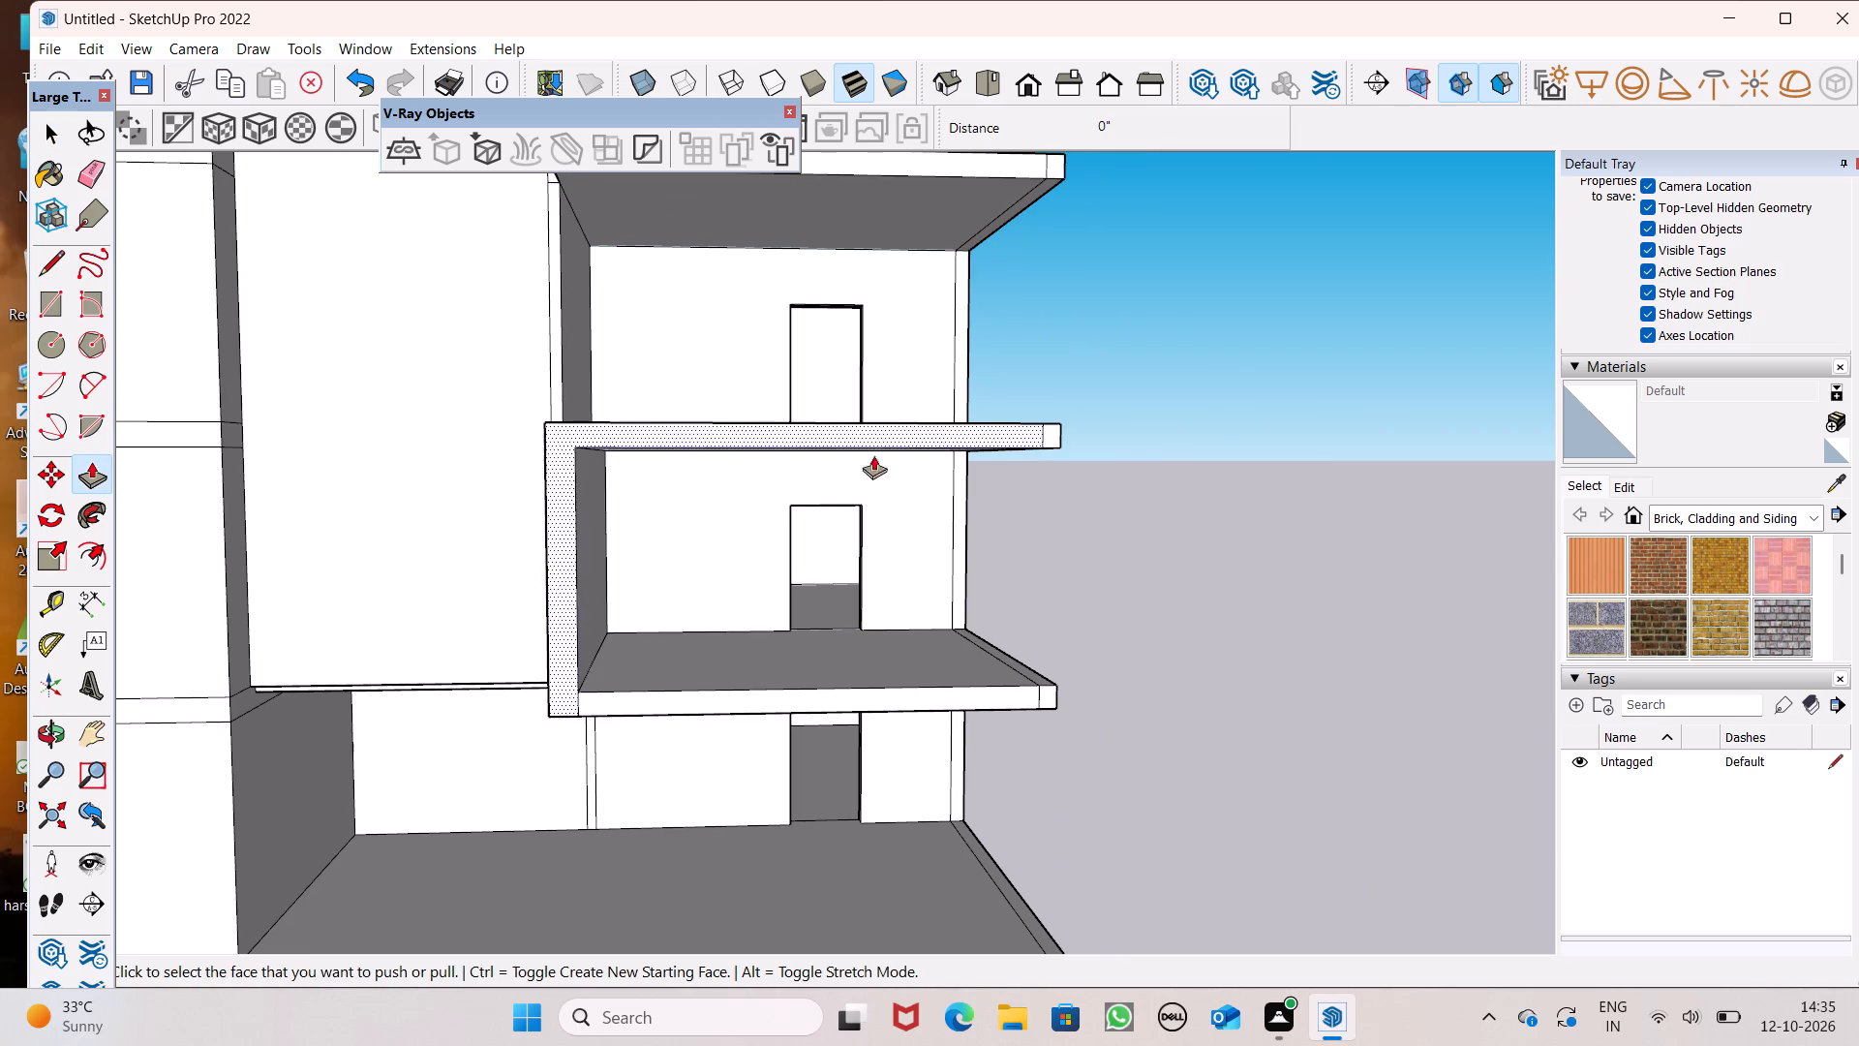
middle_drag(741, 525, 705, 434)
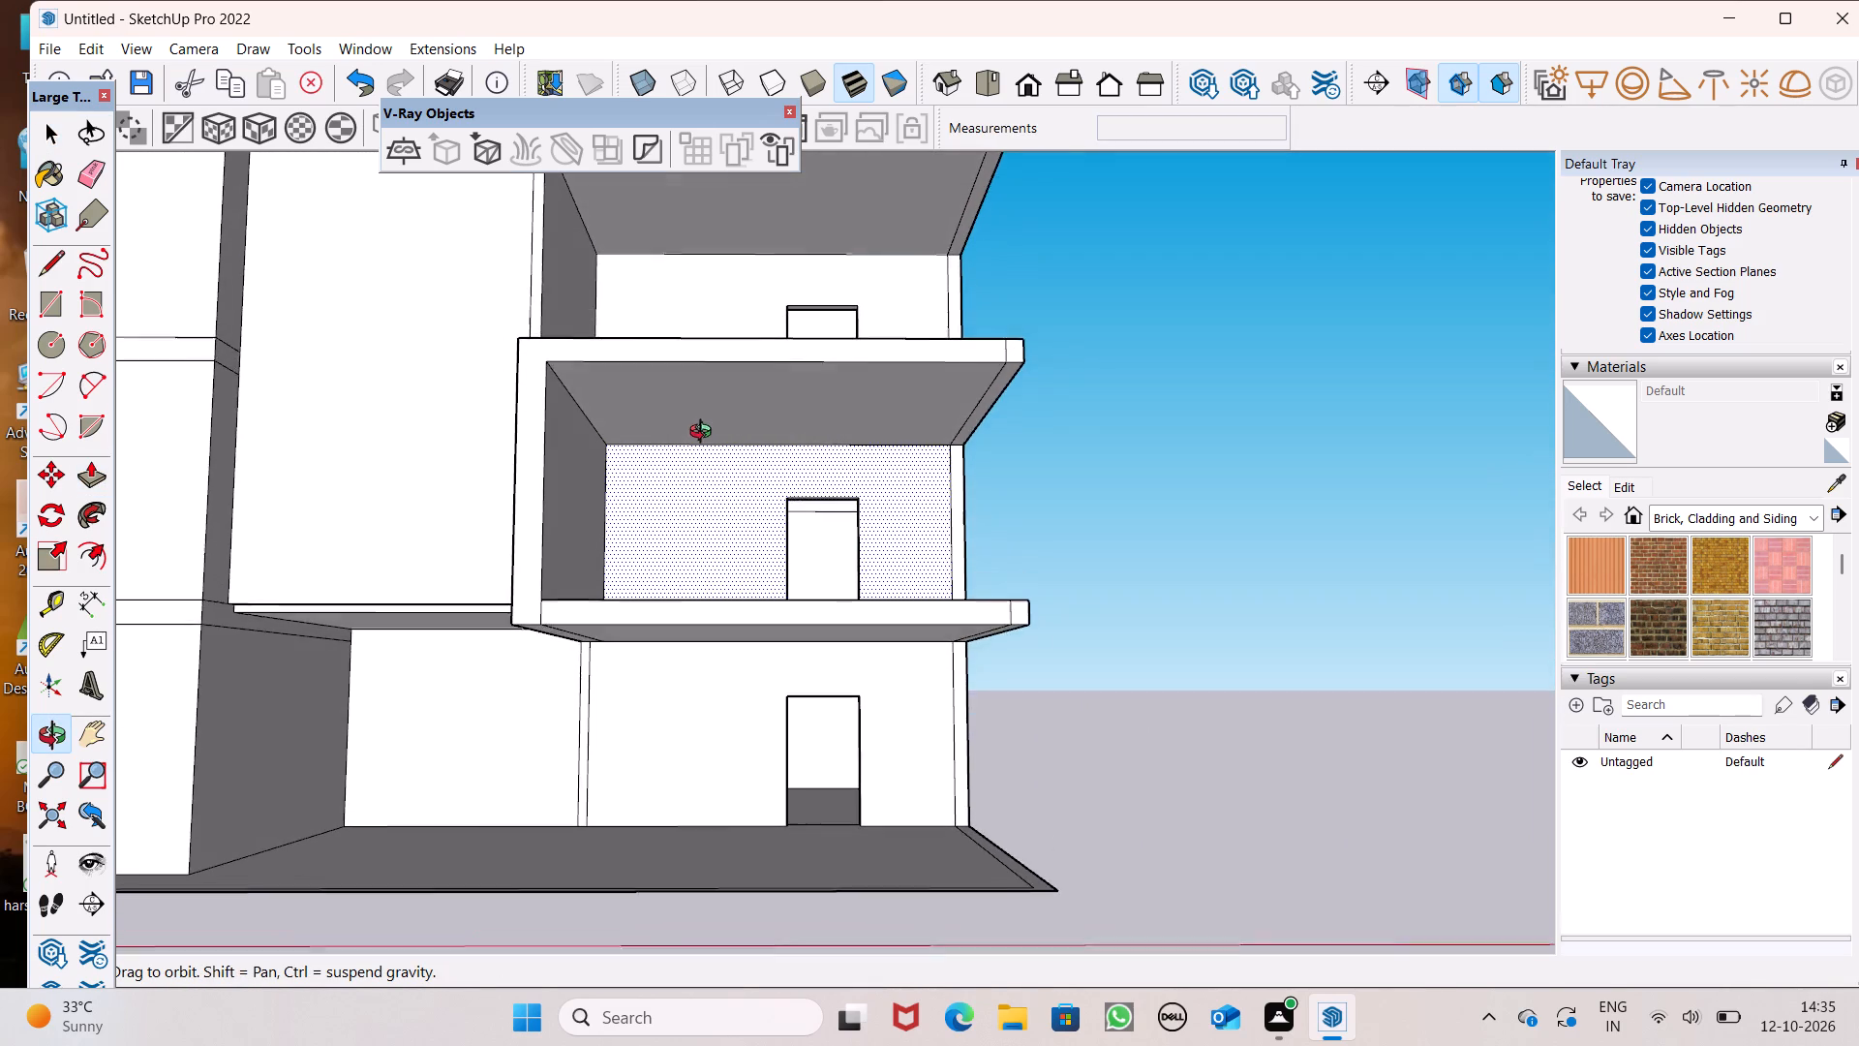
middle_drag(705, 434, 705, 445)
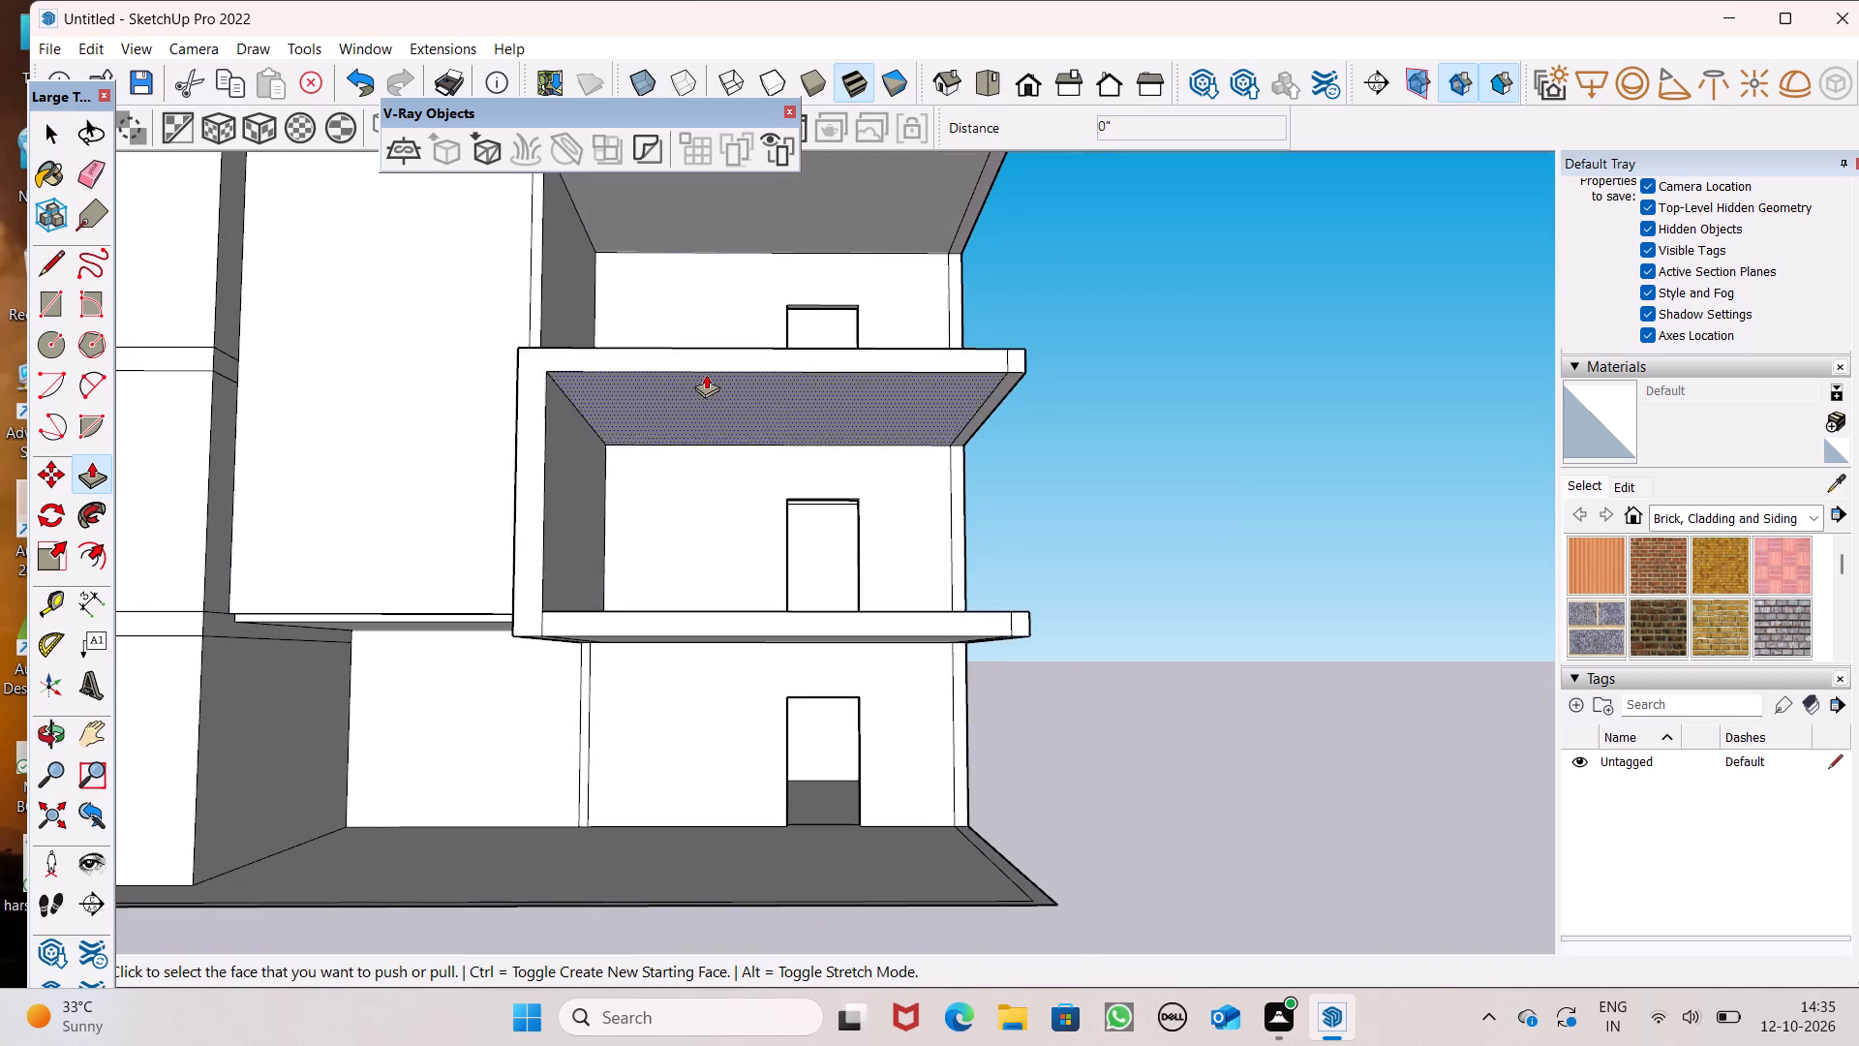
scroll(706, 373, up, 2)
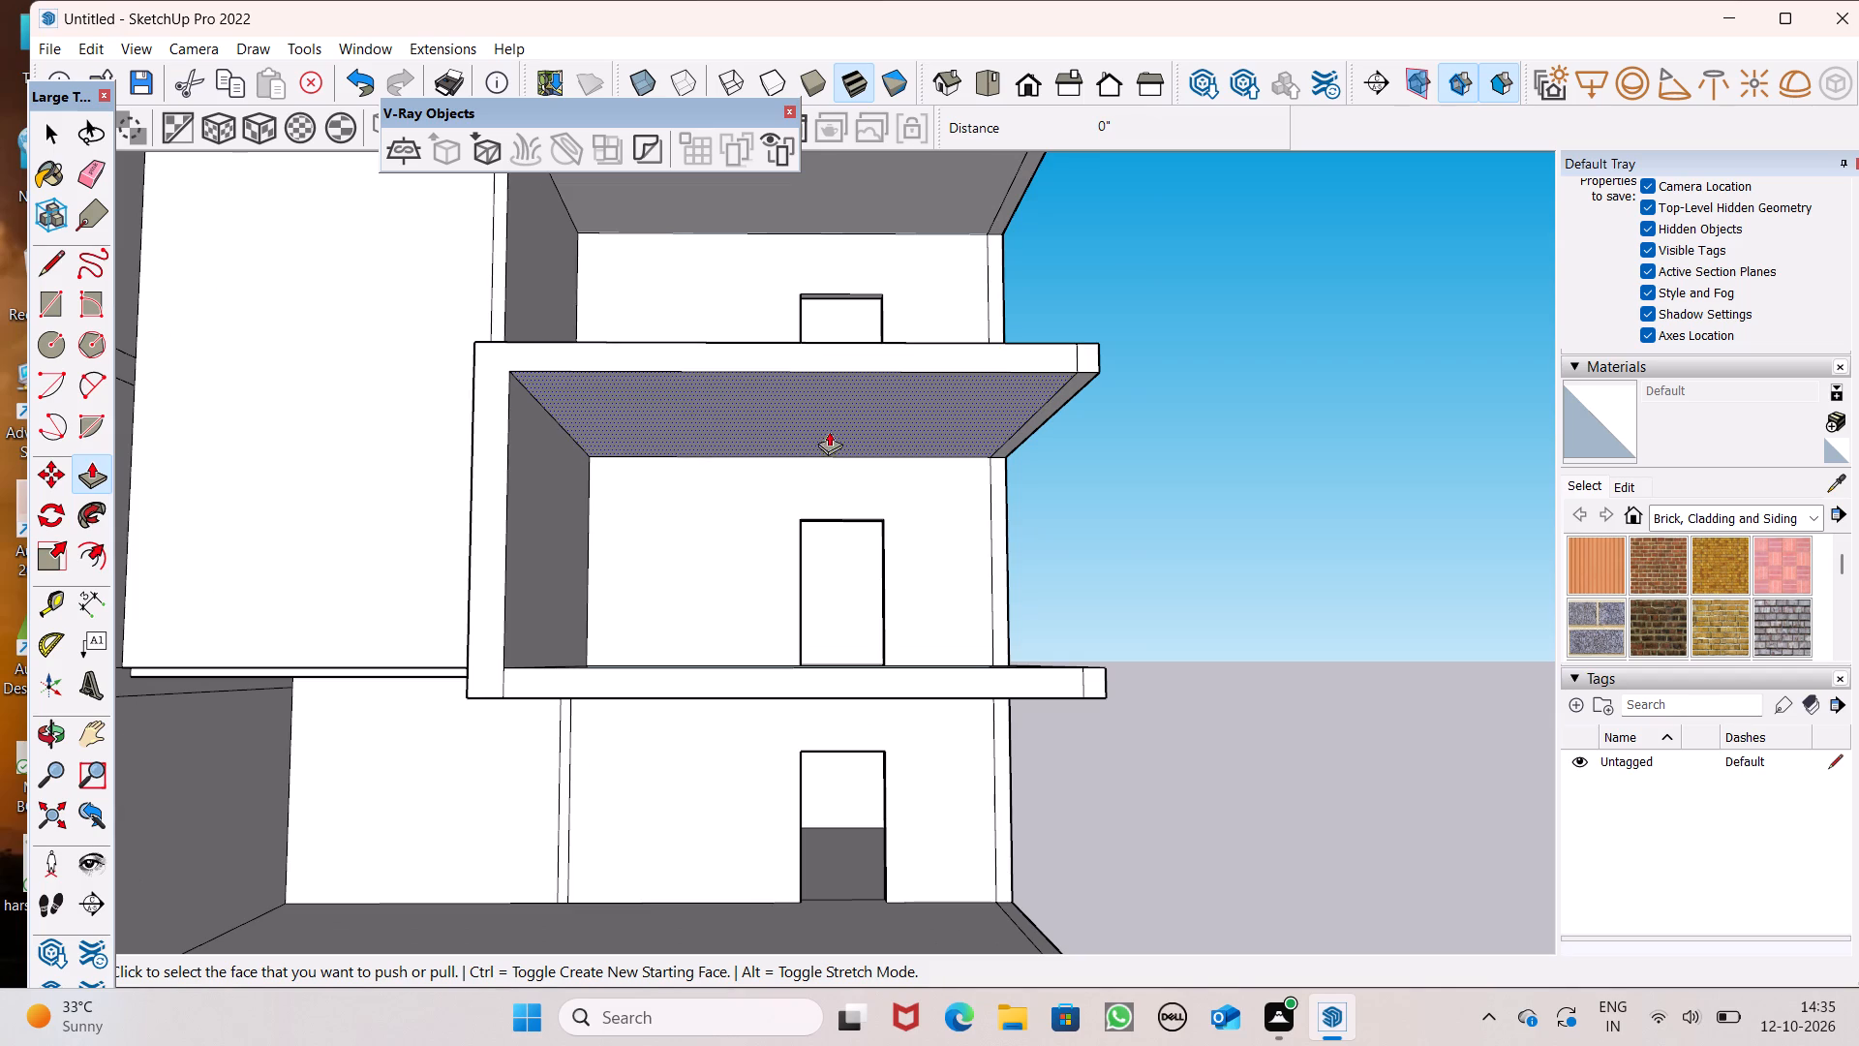
click(98, 166)
scroll(1138, 300, up, 5)
drag(999, 471, 992, 470)
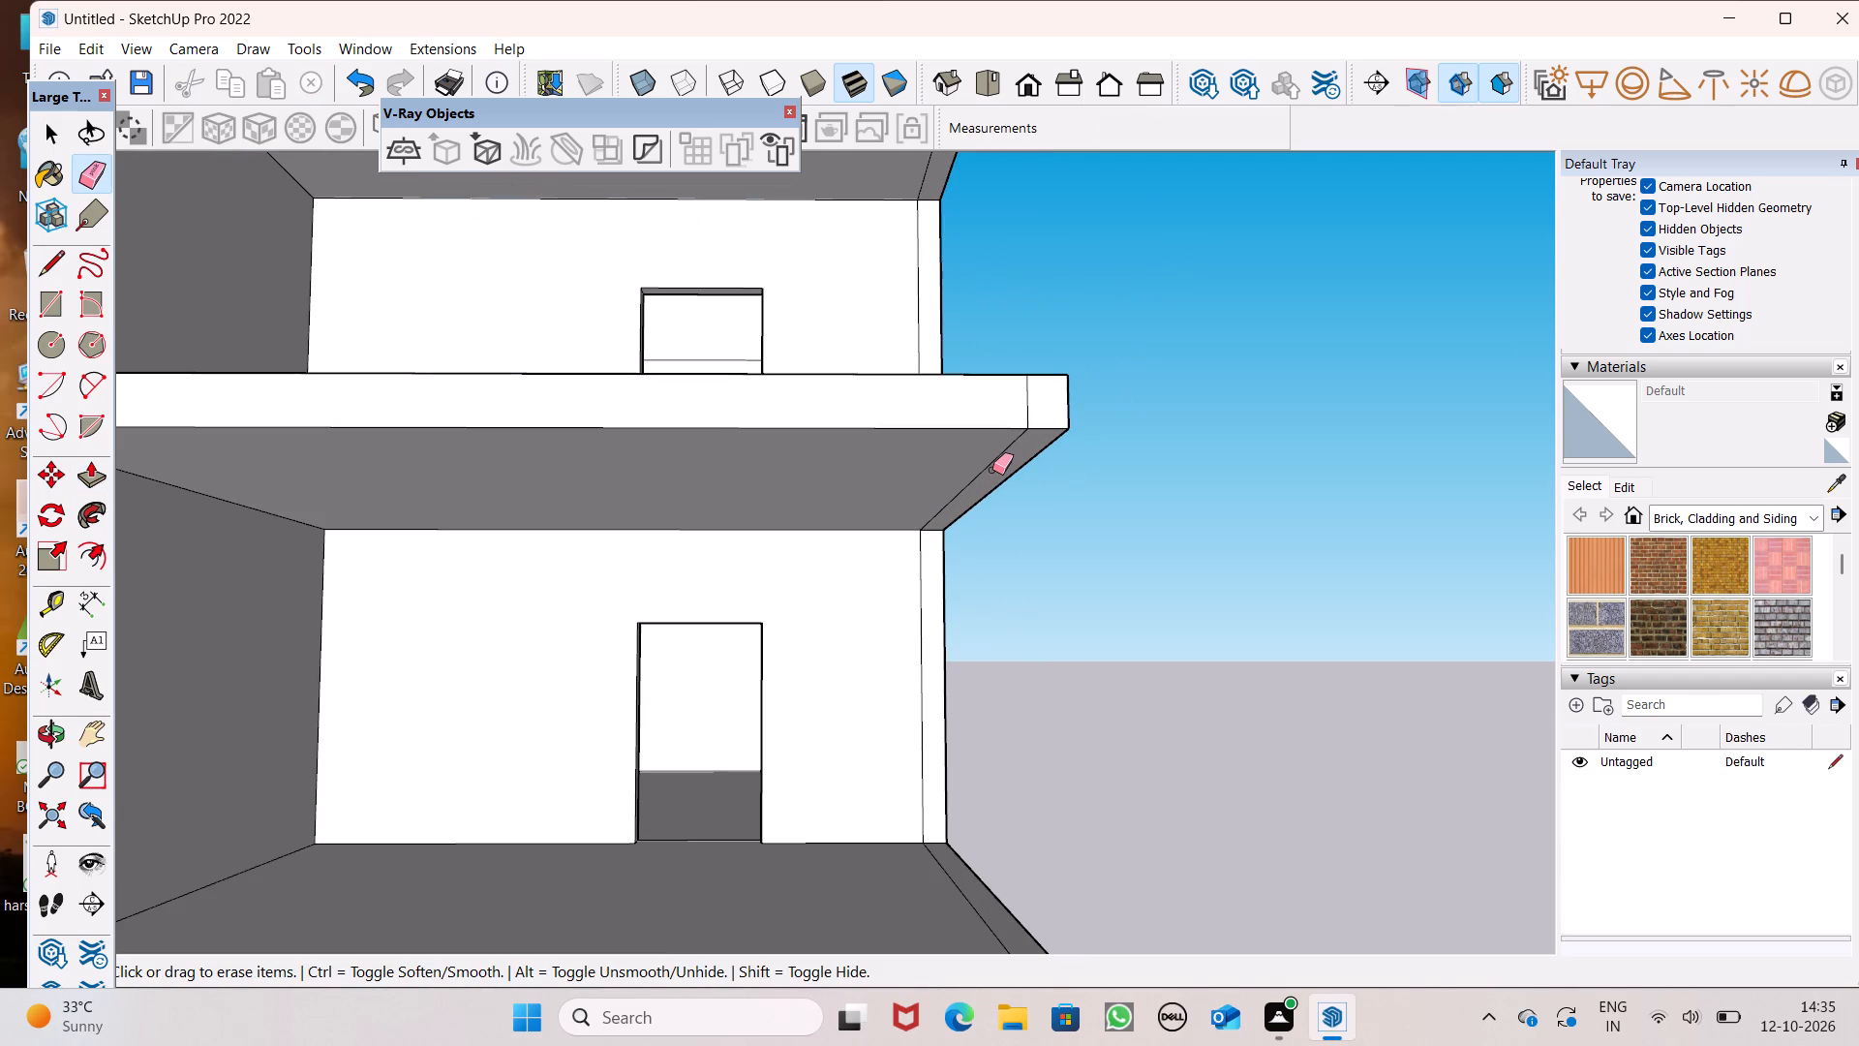
drag(992, 470, 977, 476)
key(space)
scroll(926, 326, down, 6)
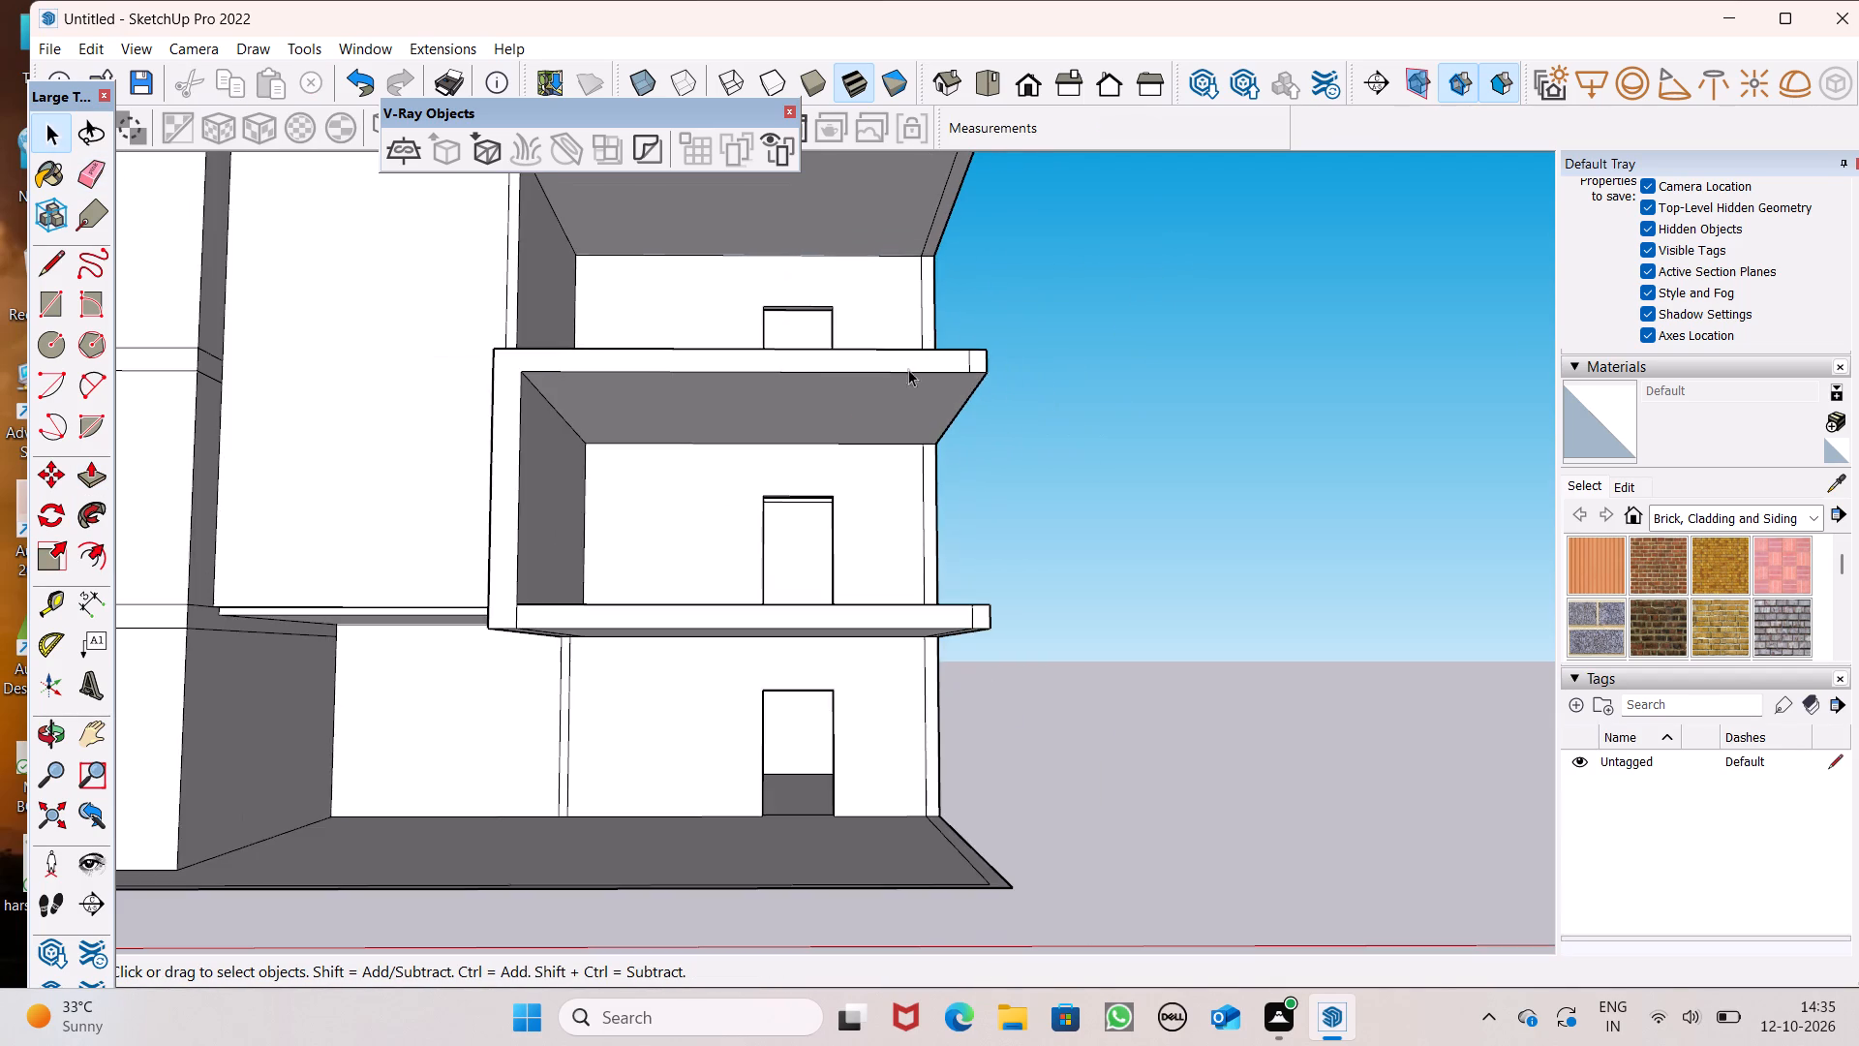
Push the bay-side jamb of the first-floor balcony door opening back 6 9/16" to widen it.
scroll(858, 405, down, 2)
middle_drag(868, 416, 833, 543)
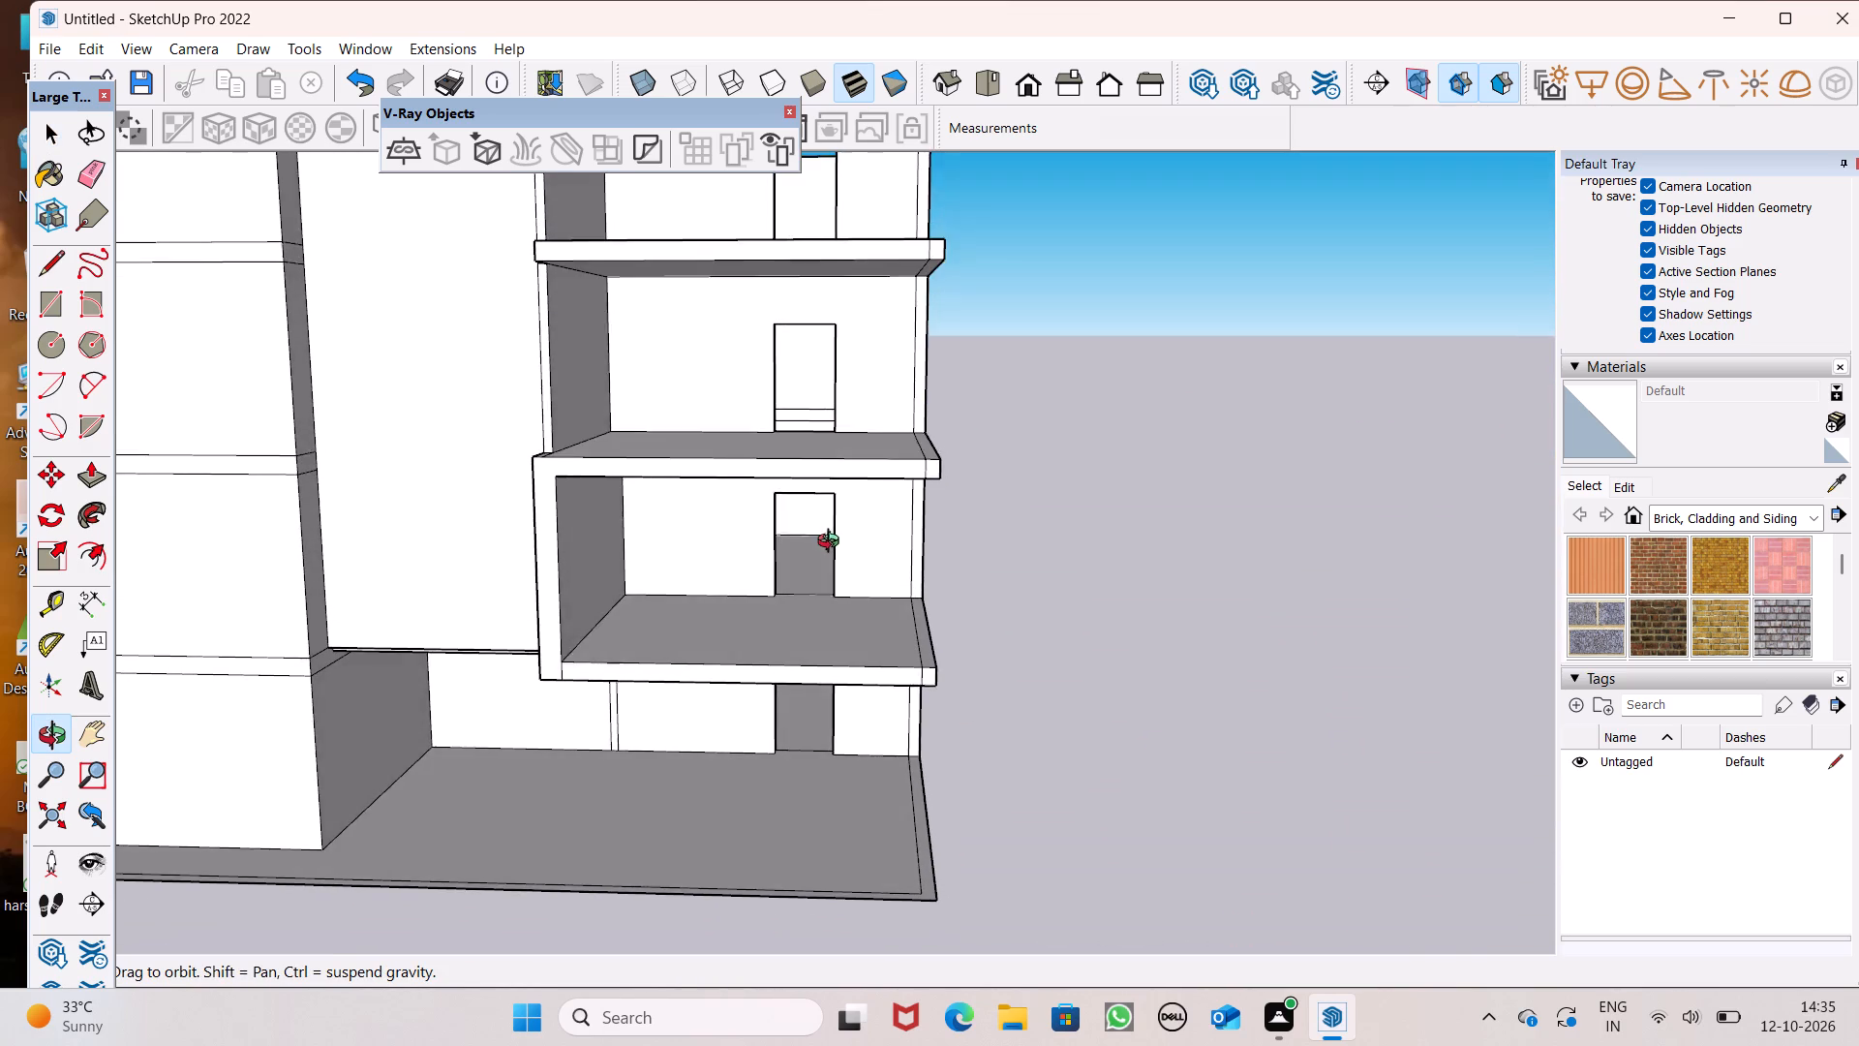
middle_drag(833, 543, 835, 536)
scroll(822, 502, up, 6)
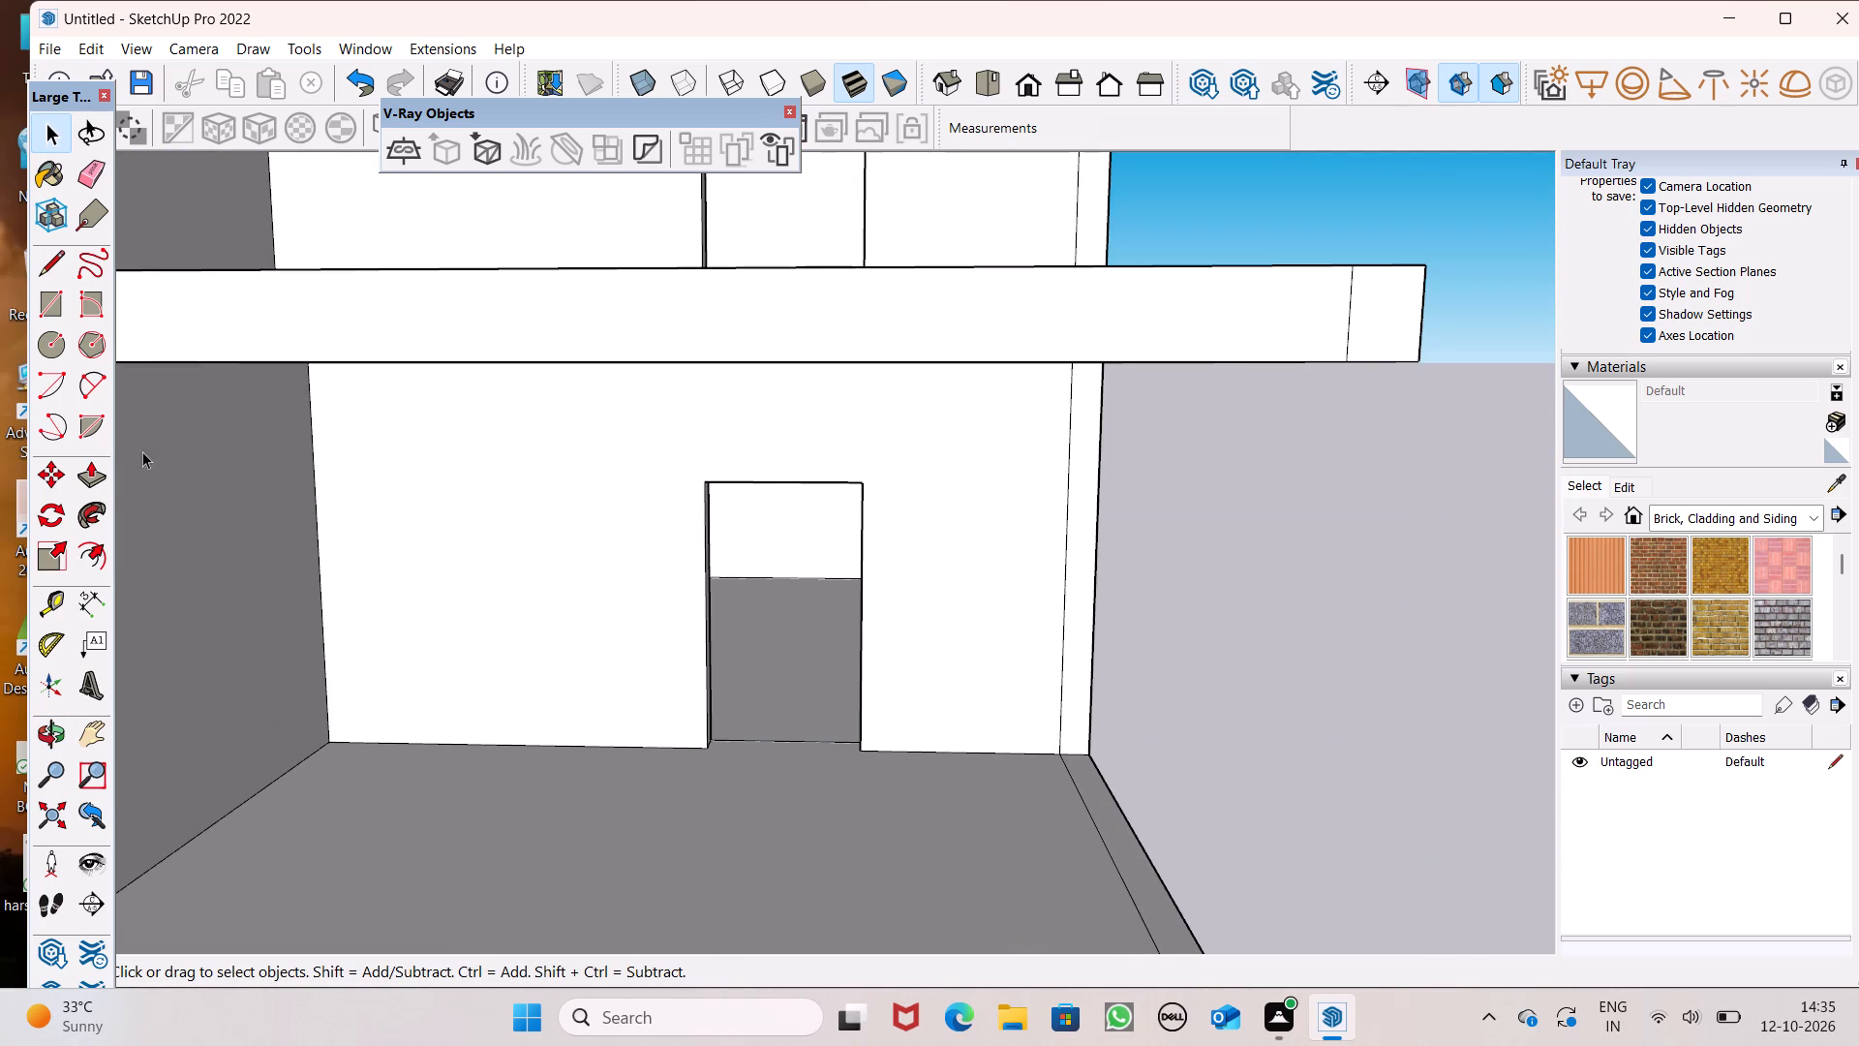
click(111, 478)
click(85, 473)
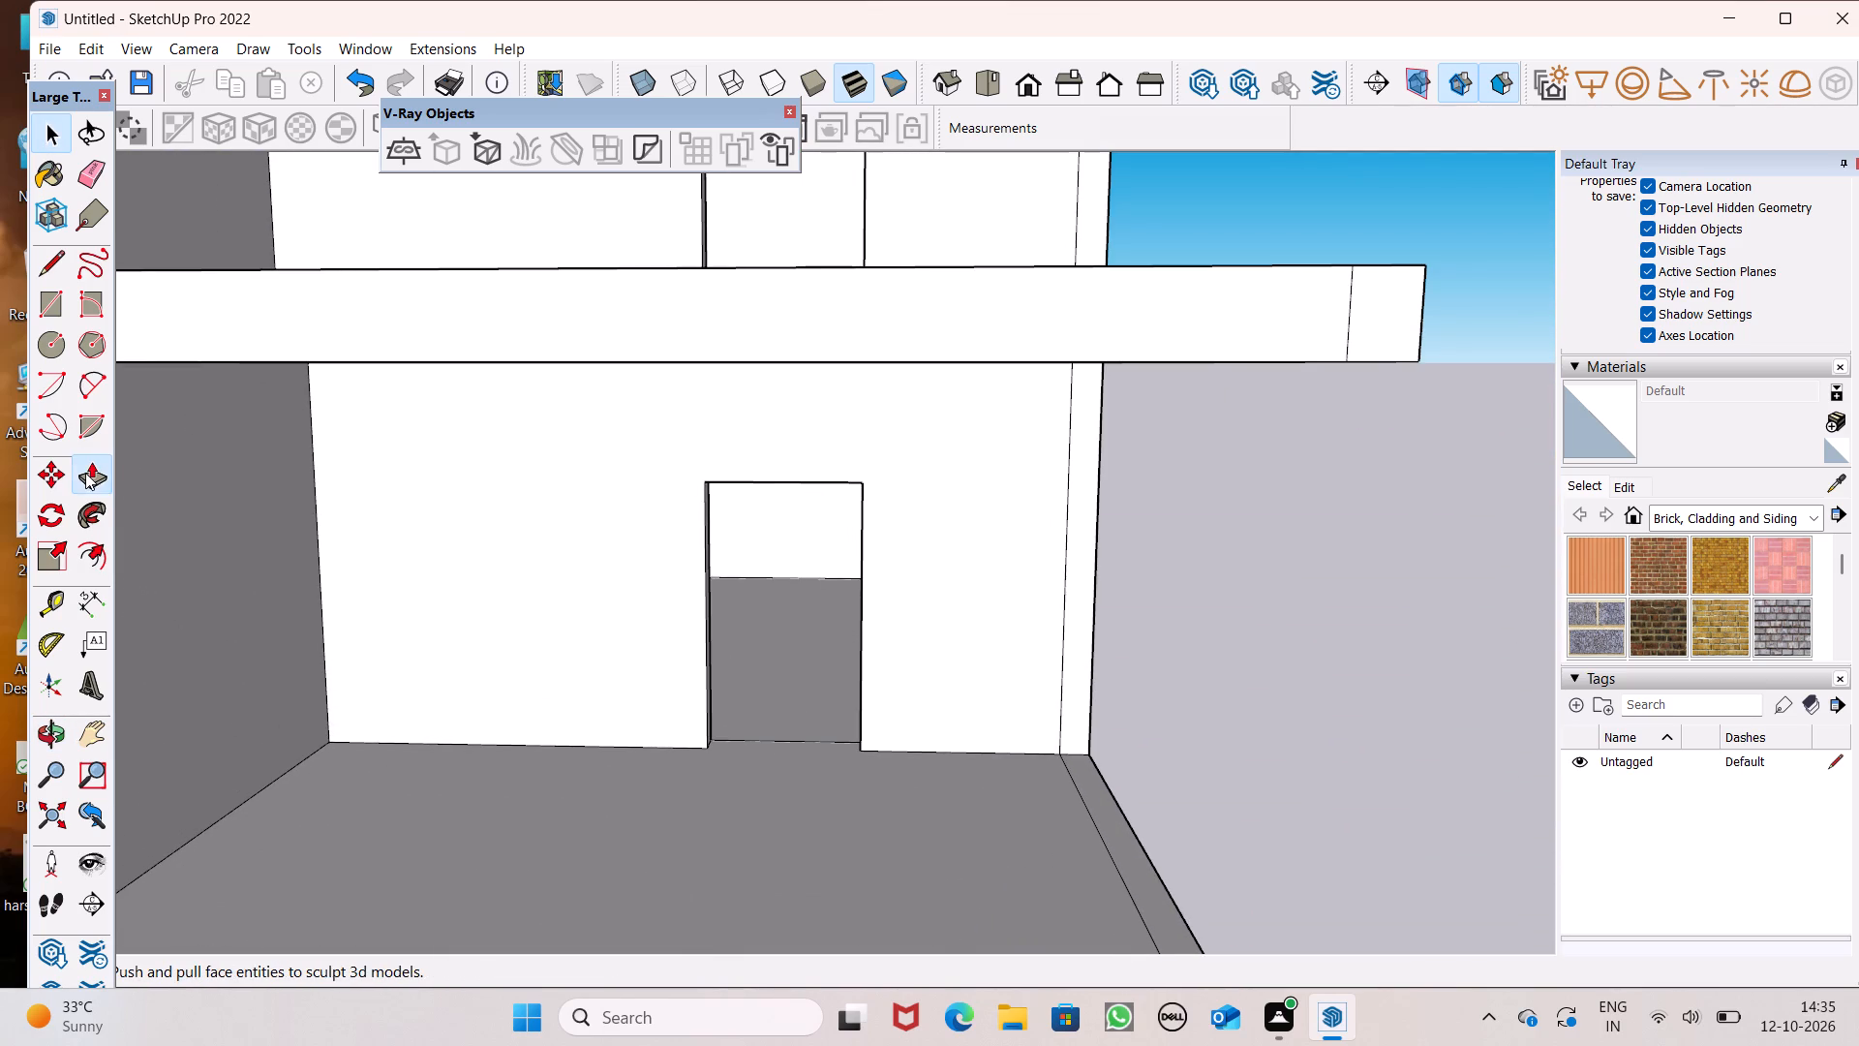
middle_drag(701, 593, 510, 623)
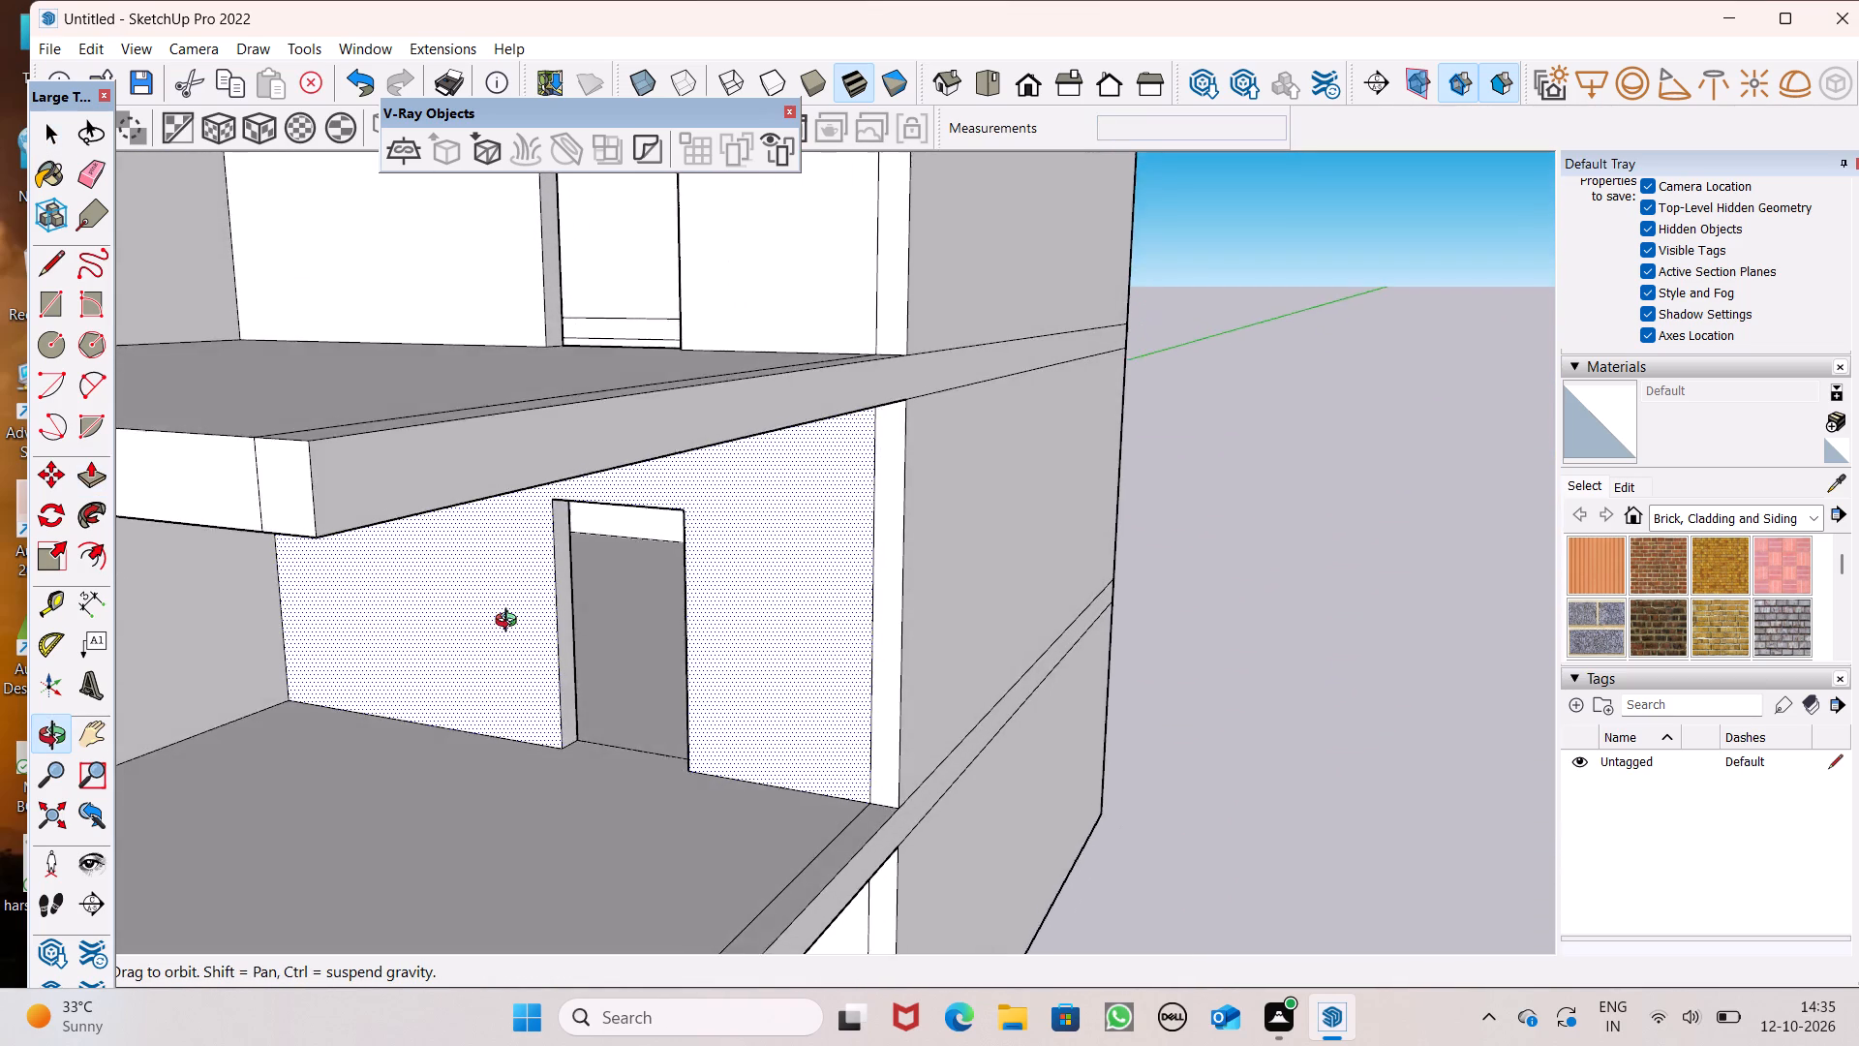
middle_drag(510, 623, 473, 611)
scroll(529, 604, up, 5)
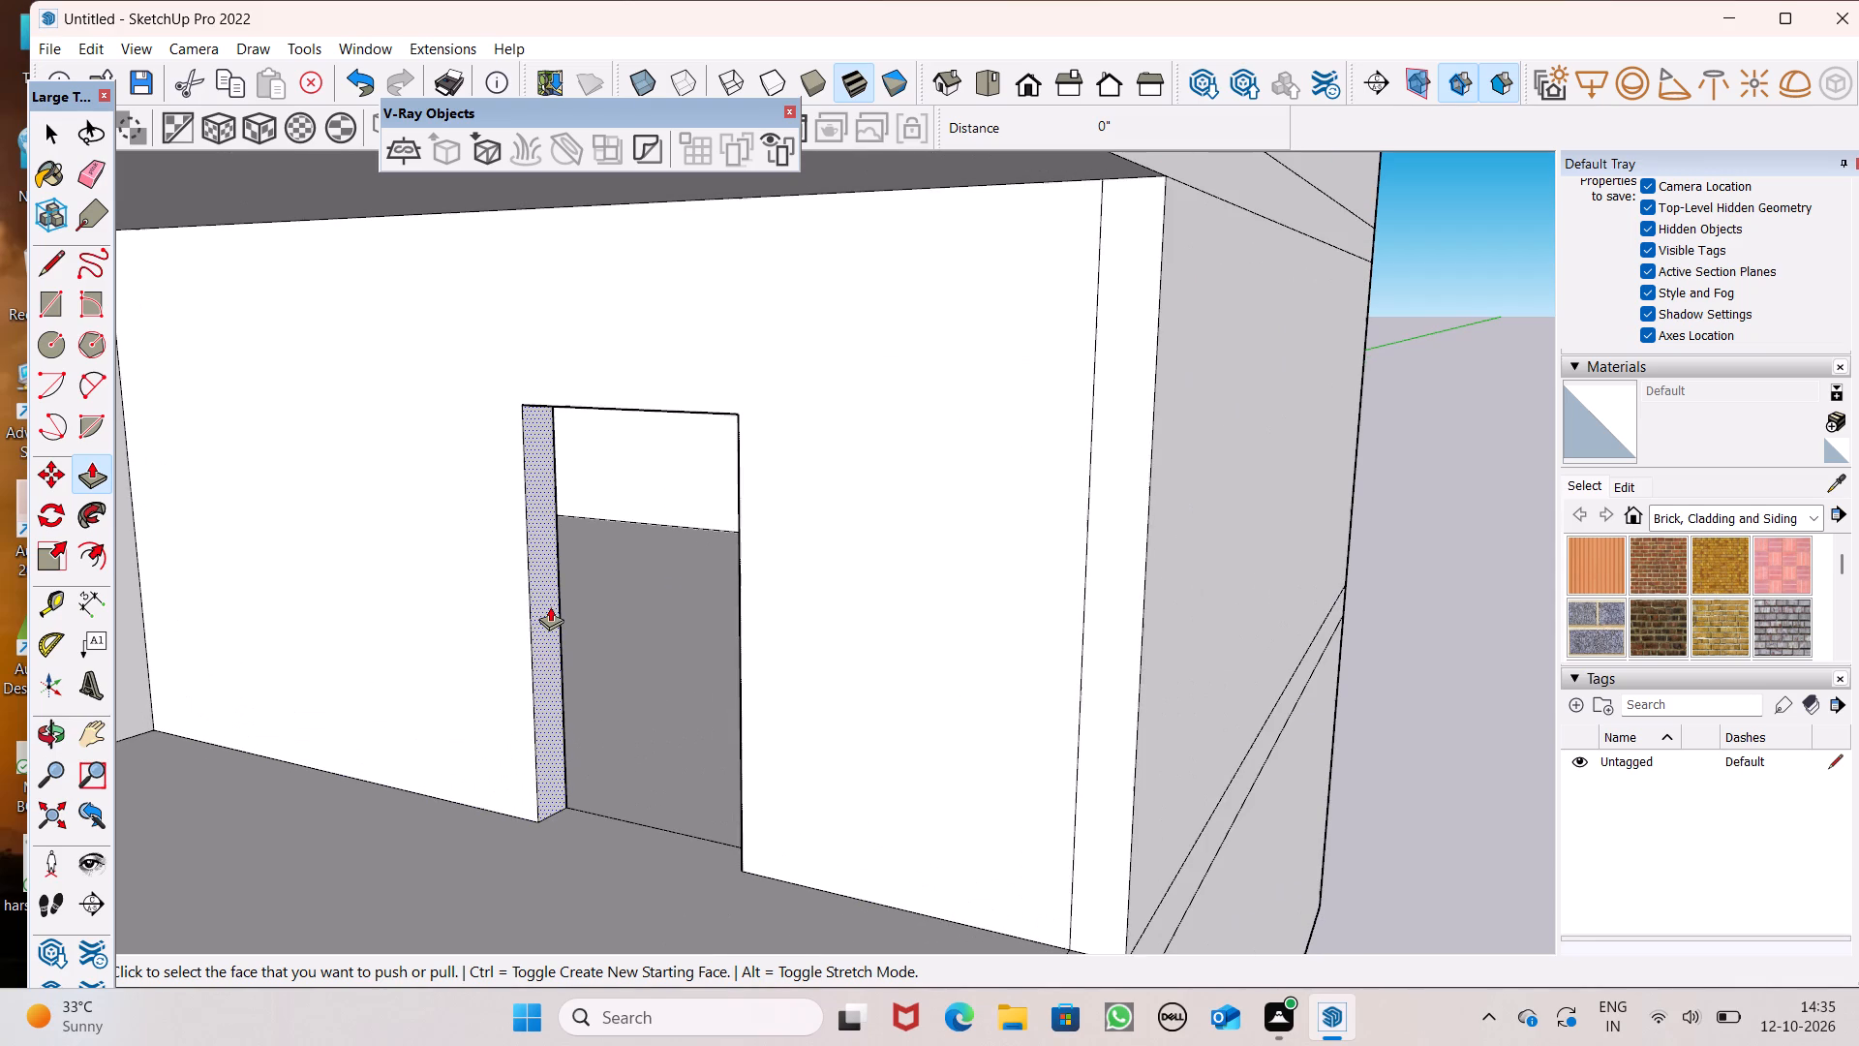
drag(548, 607, 523, 601)
Push the bay-side jamb of the second-floor balcony door opening back 1' 4 7/16" to widen it.
scroll(633, 599, down, 4)
middle_drag(657, 632, 910, 726)
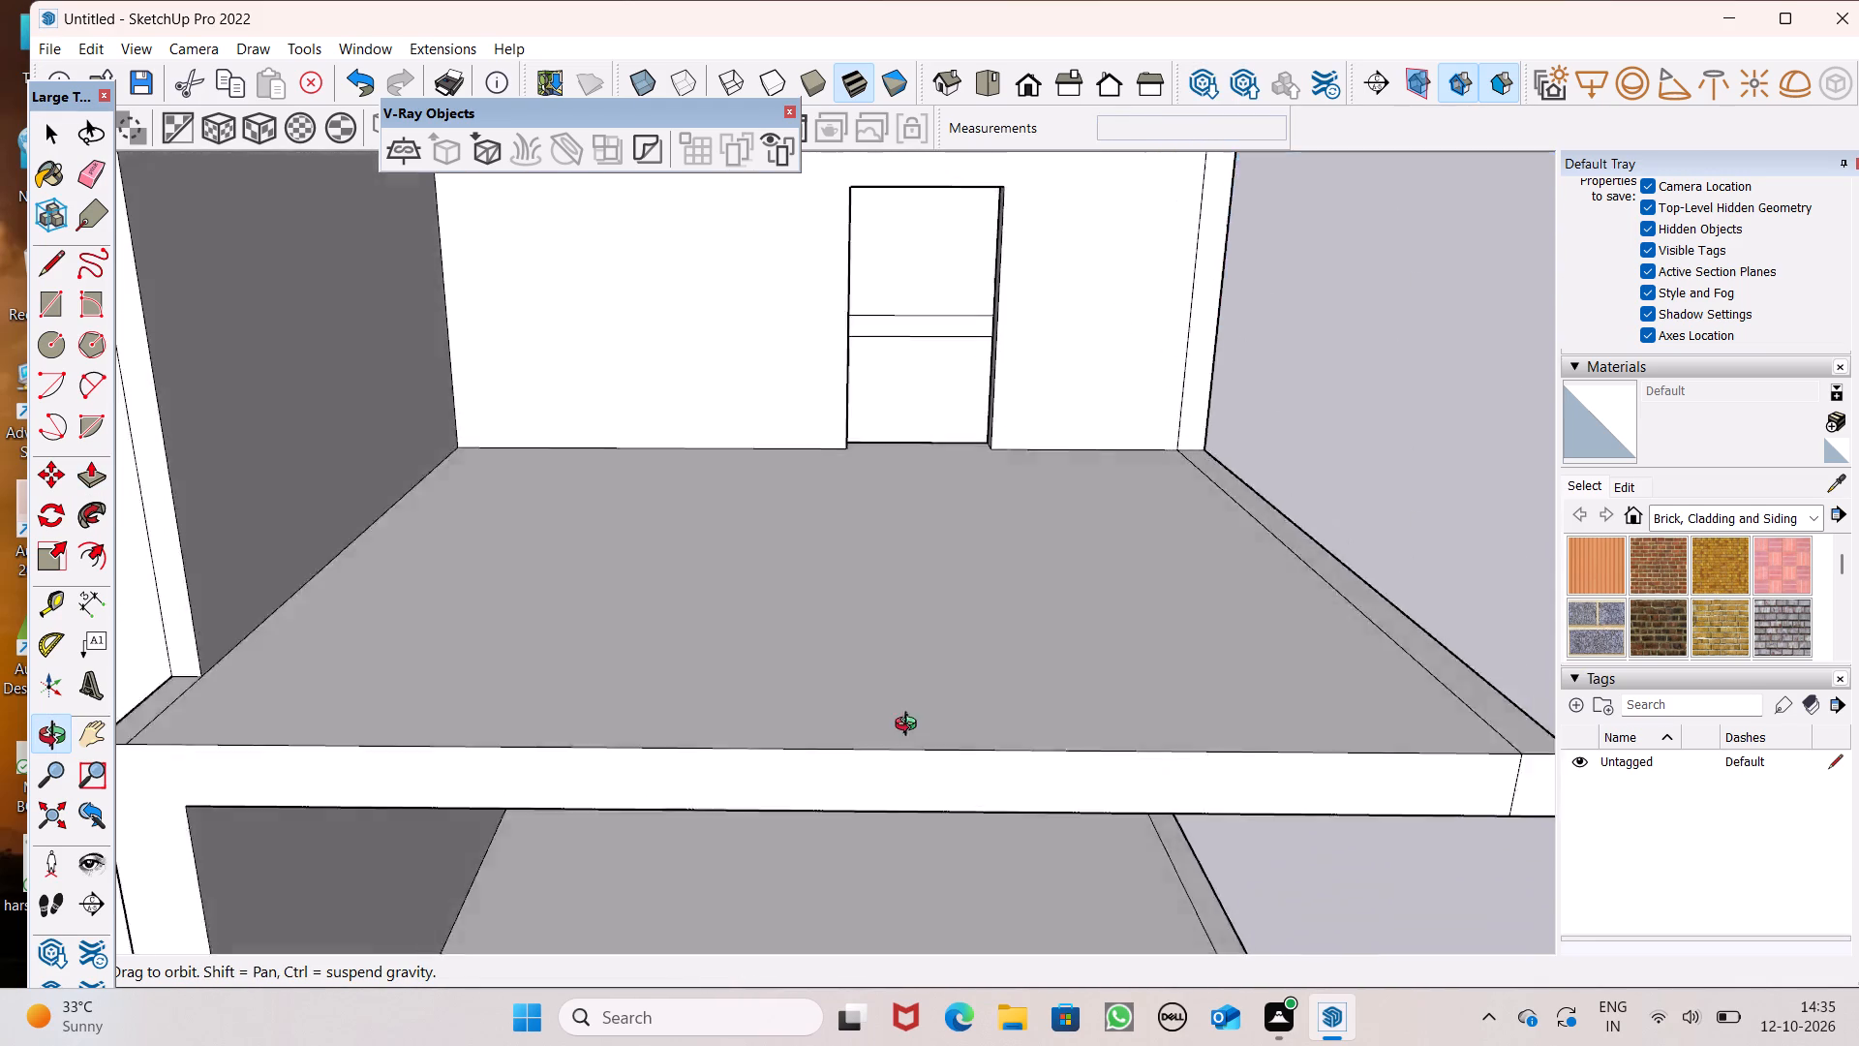
middle_drag(910, 726, 699, 709)
scroll(705, 353, up, 3)
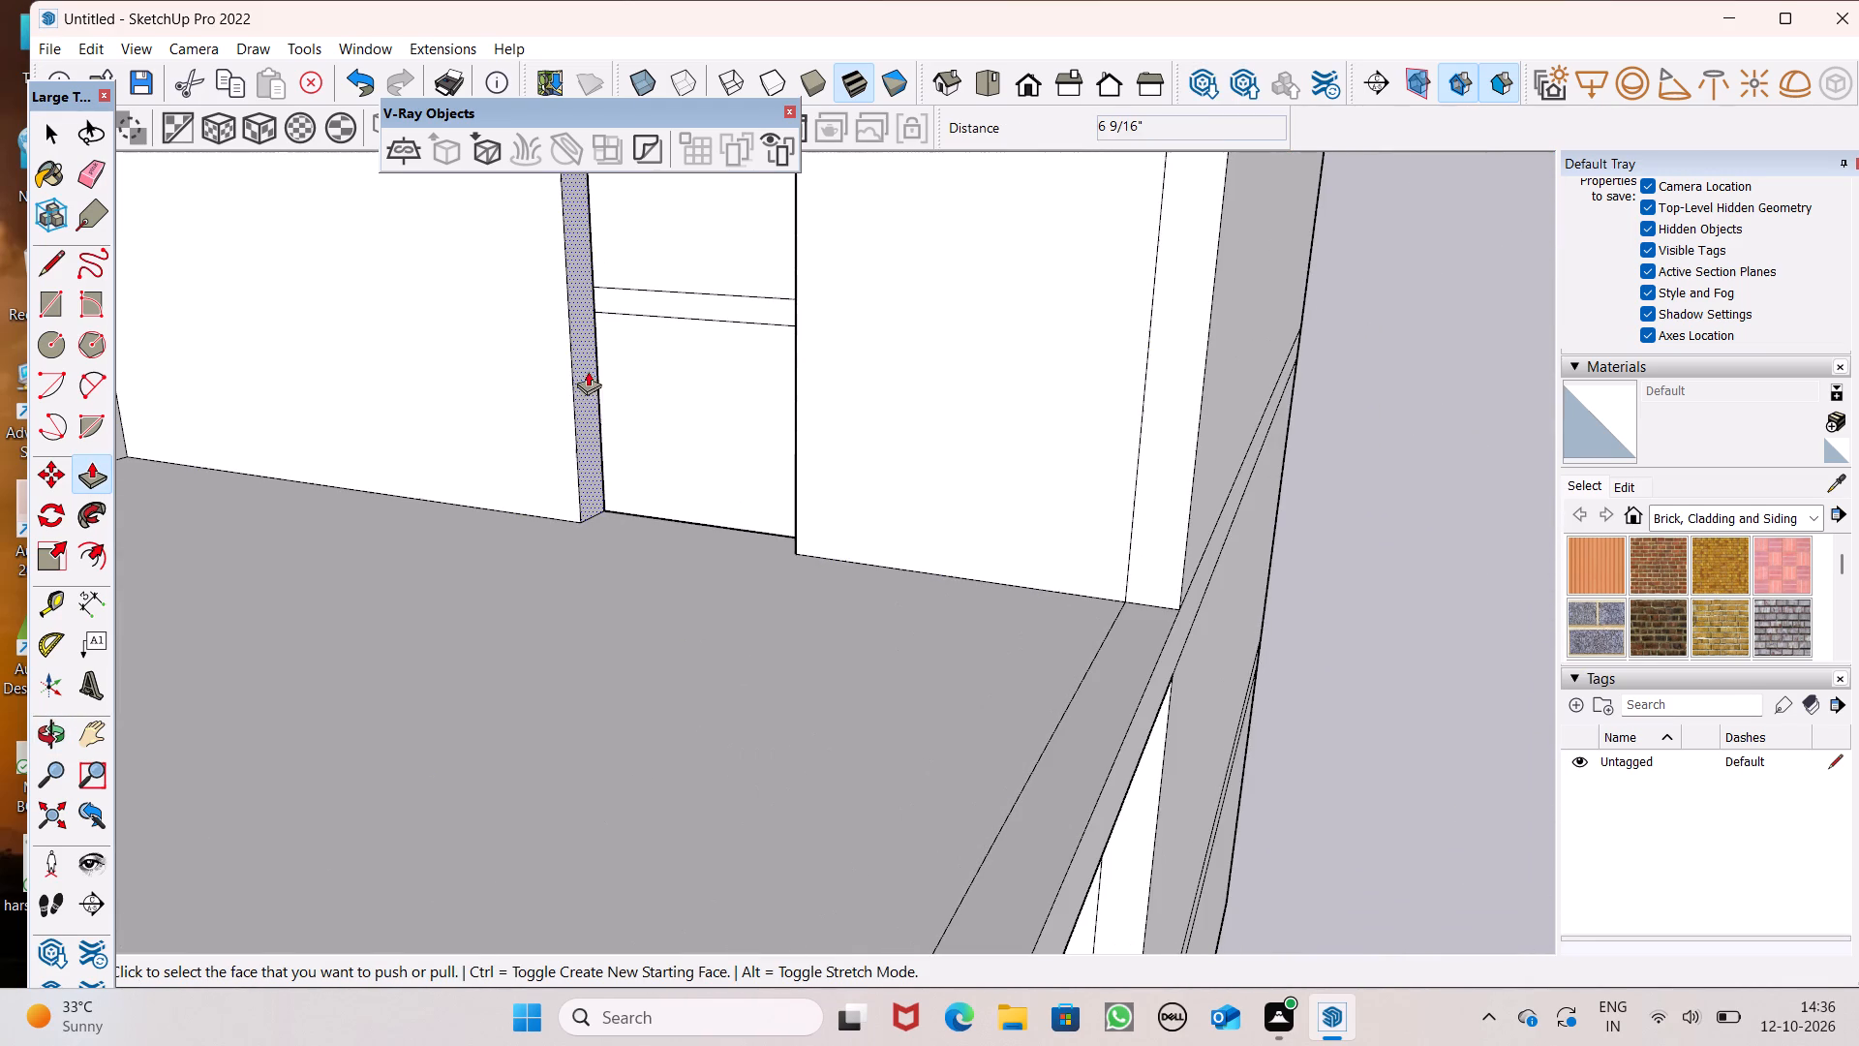
drag(581, 373, 513, 352)
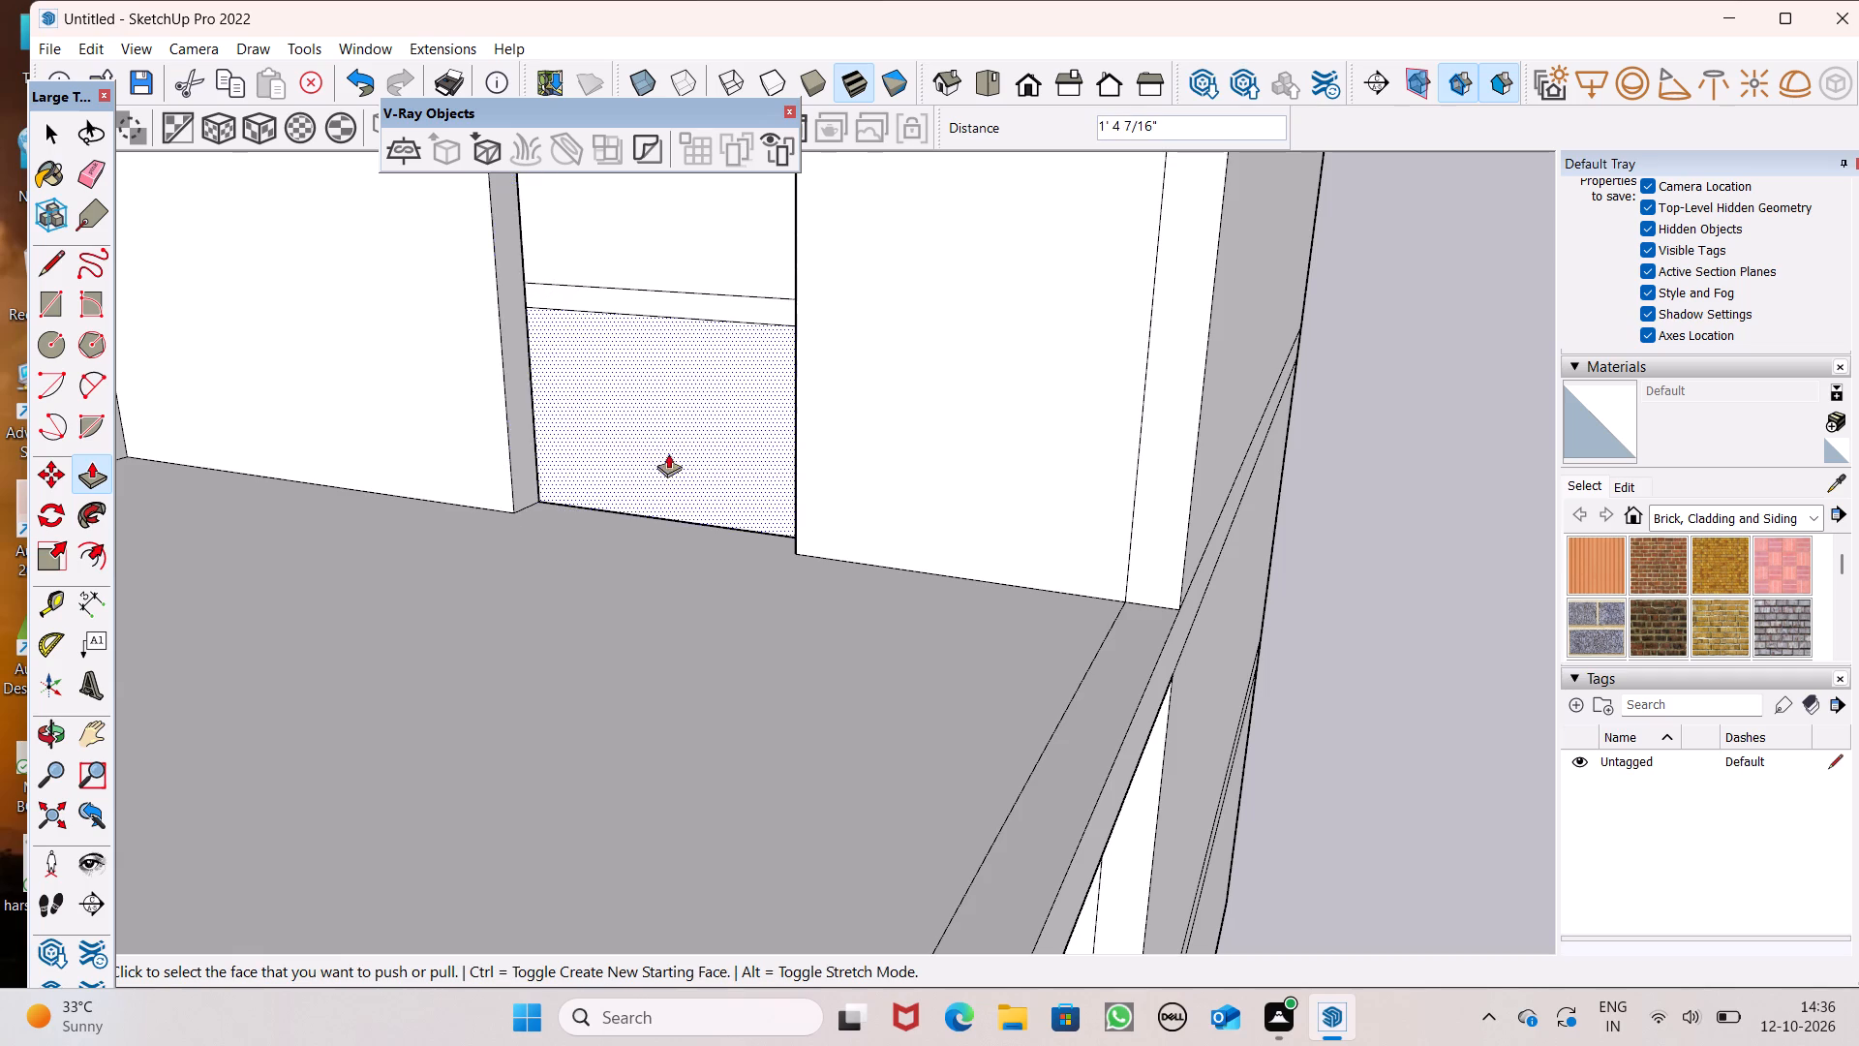
Pull the bay-side jamb of the second-floor balcony door opening inward 6 3/16", followed by another 2 5/16", to narrow it.
scroll(677, 464, down, 6)
middle_drag(694, 507, 824, 441)
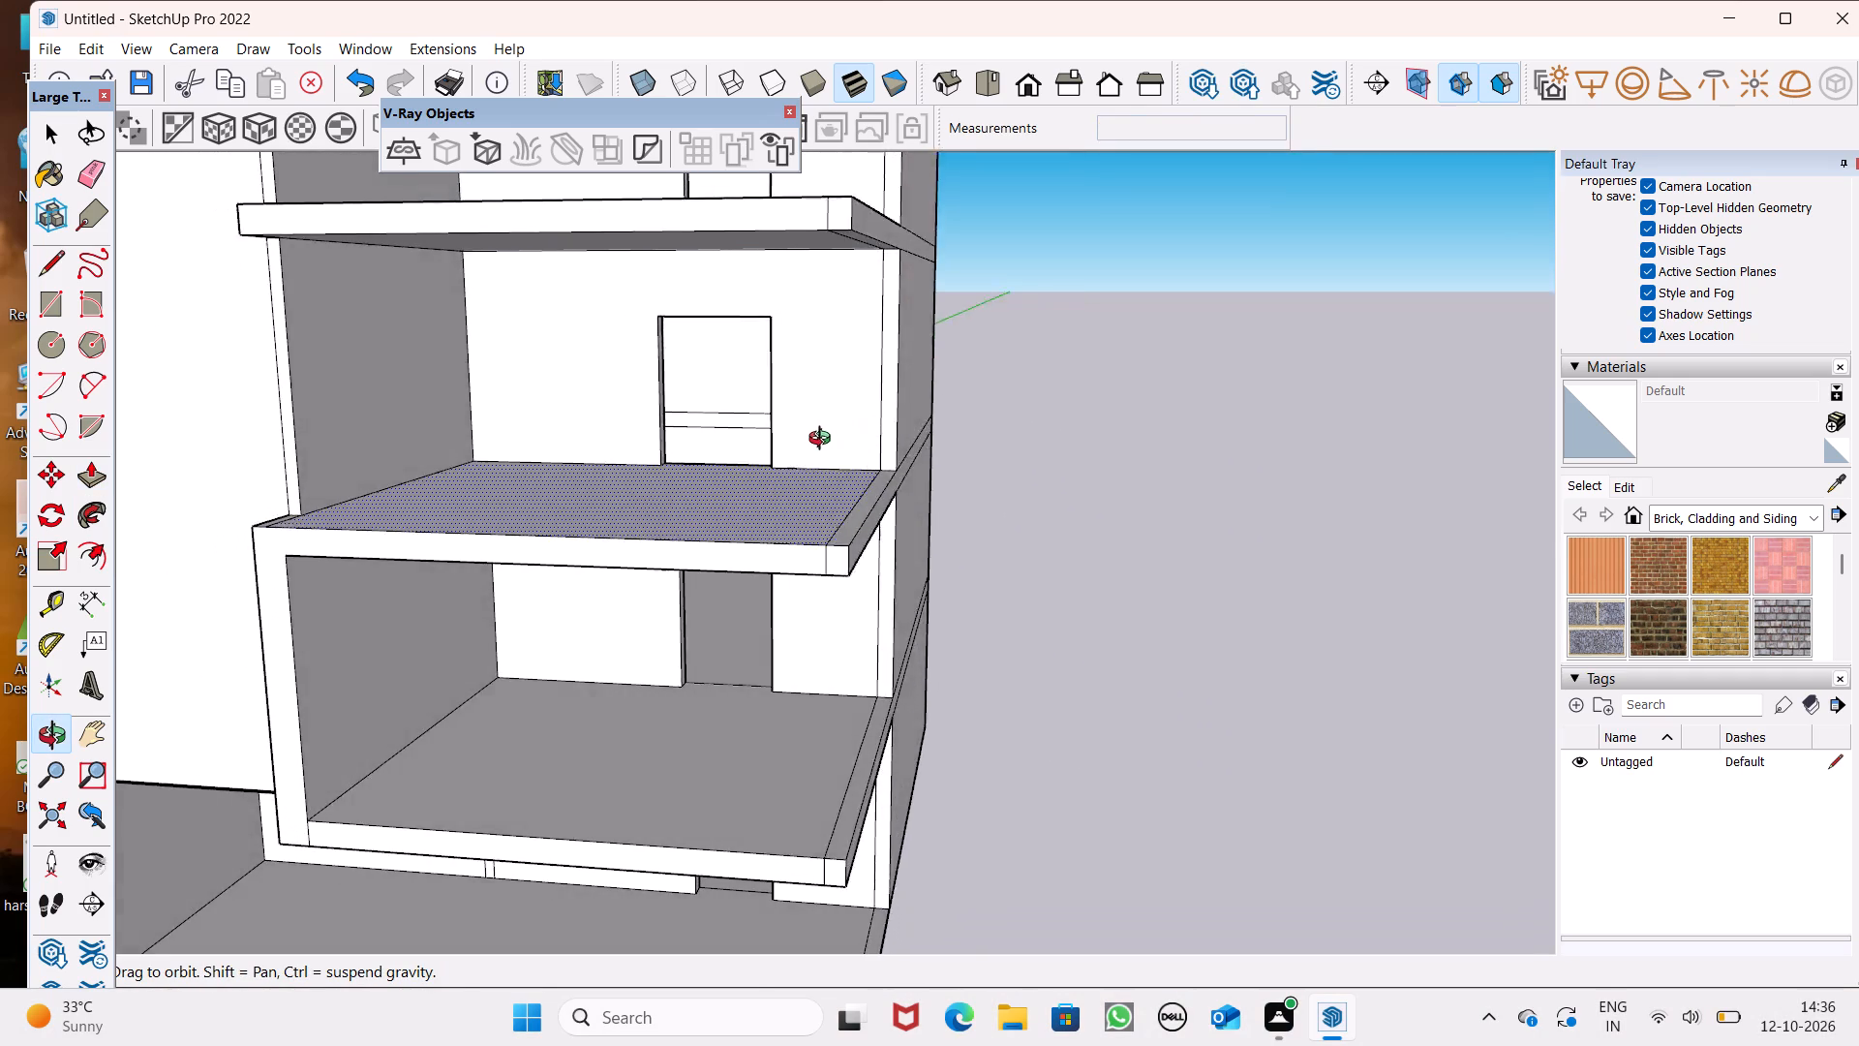
middle_drag(824, 441, 795, 436)
scroll(722, 384, up, 4)
middle_drag(718, 466, 611, 505)
scroll(537, 520, up, 3)
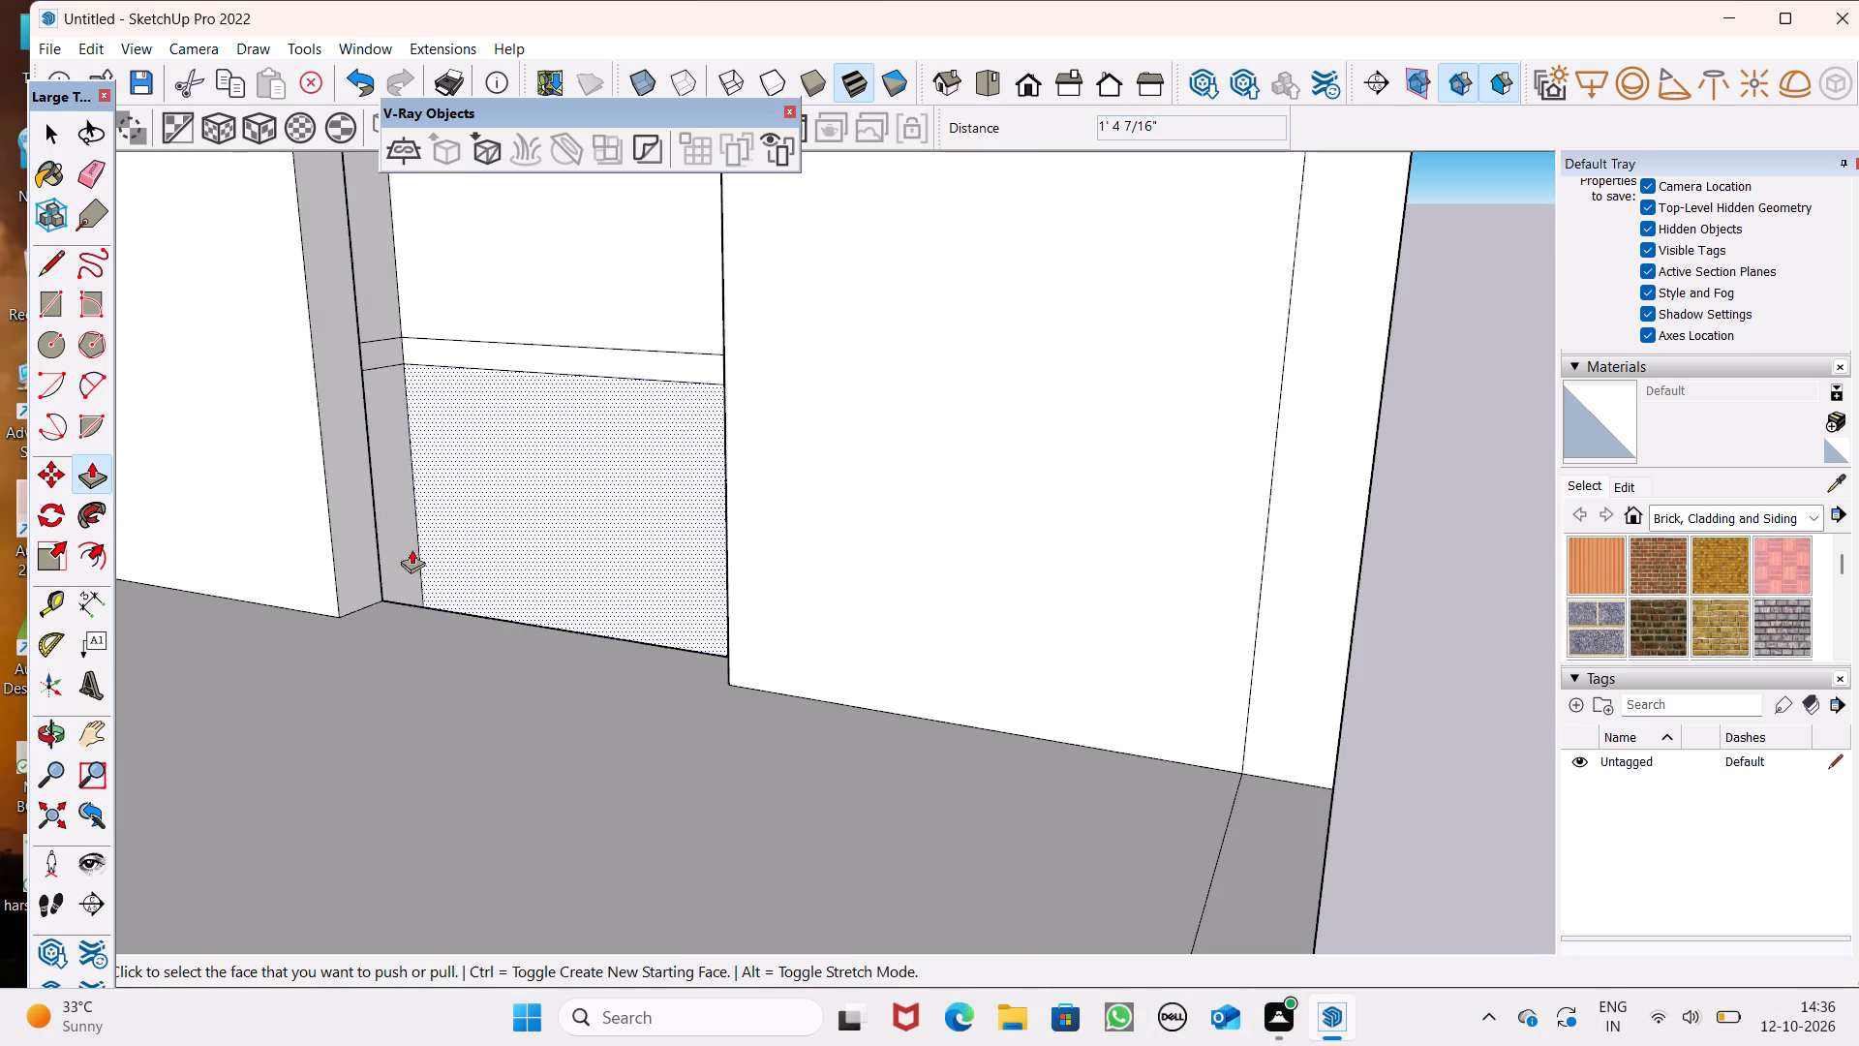
drag(359, 573, 385, 610)
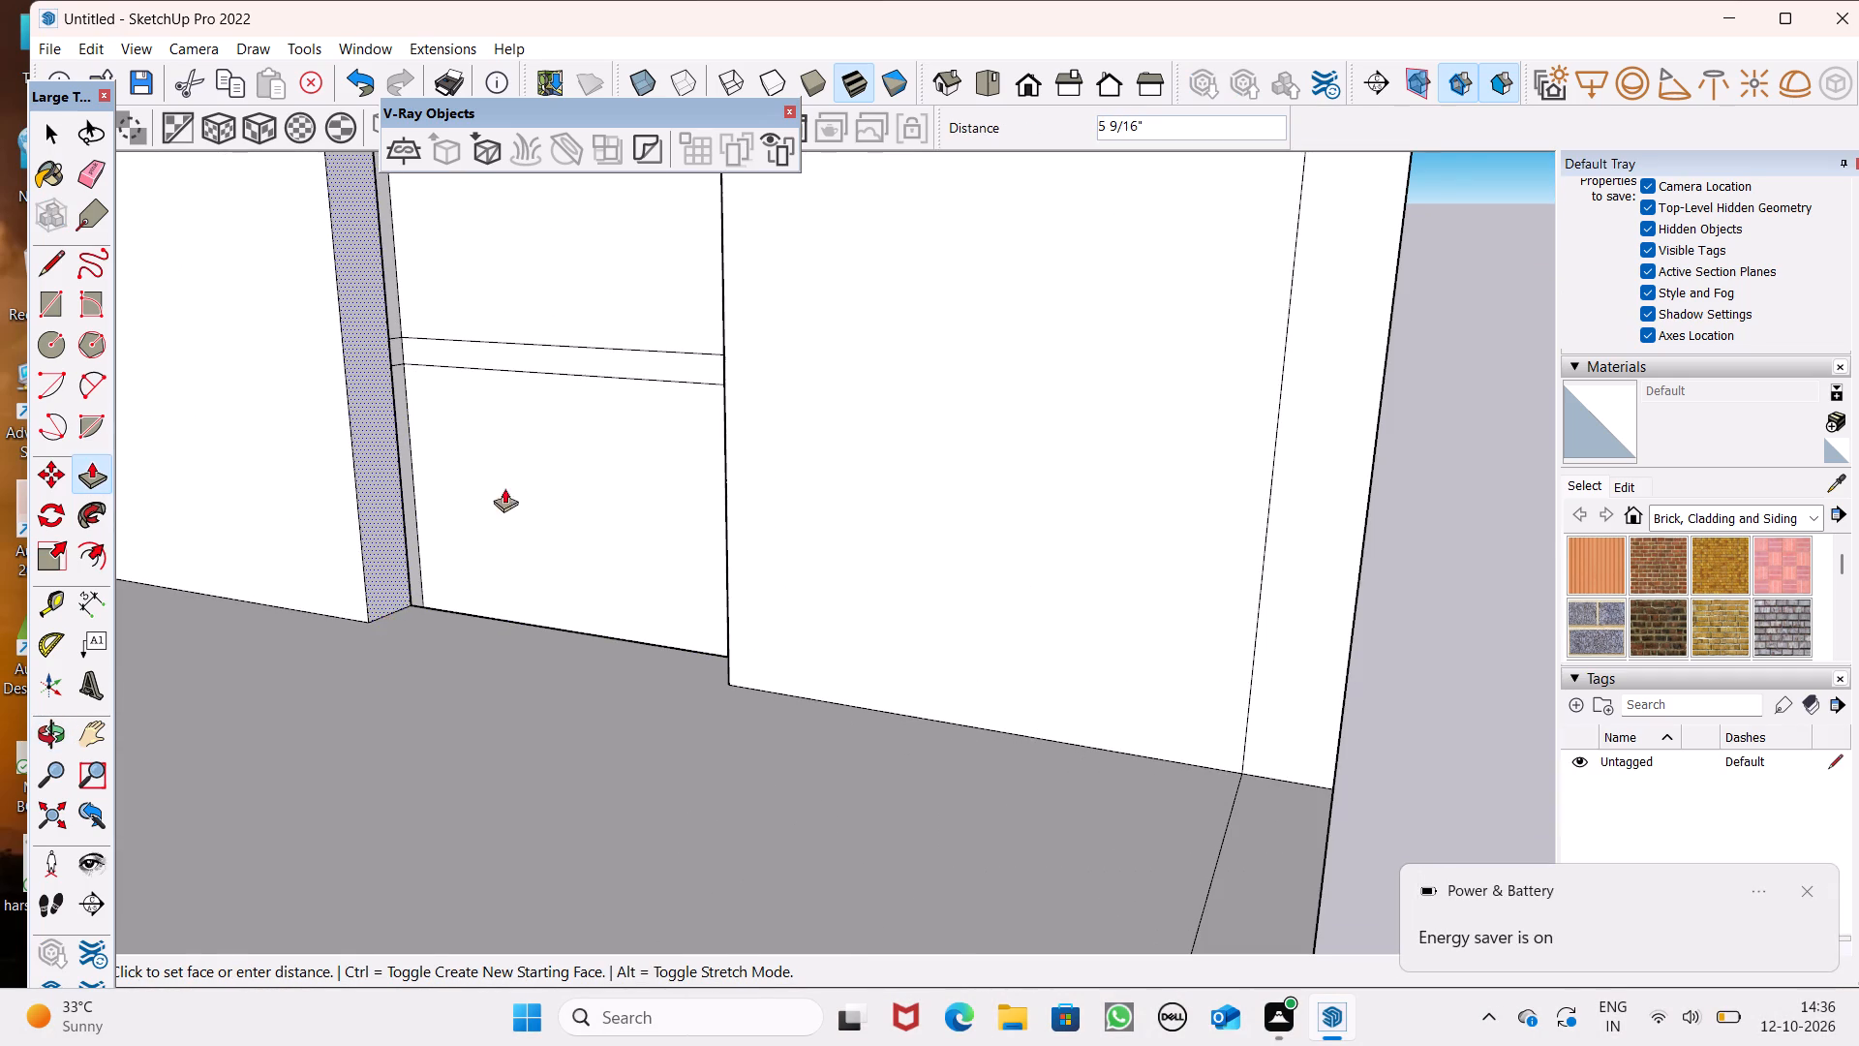
scroll(582, 437, down, 6)
middle_drag(598, 553, 788, 463)
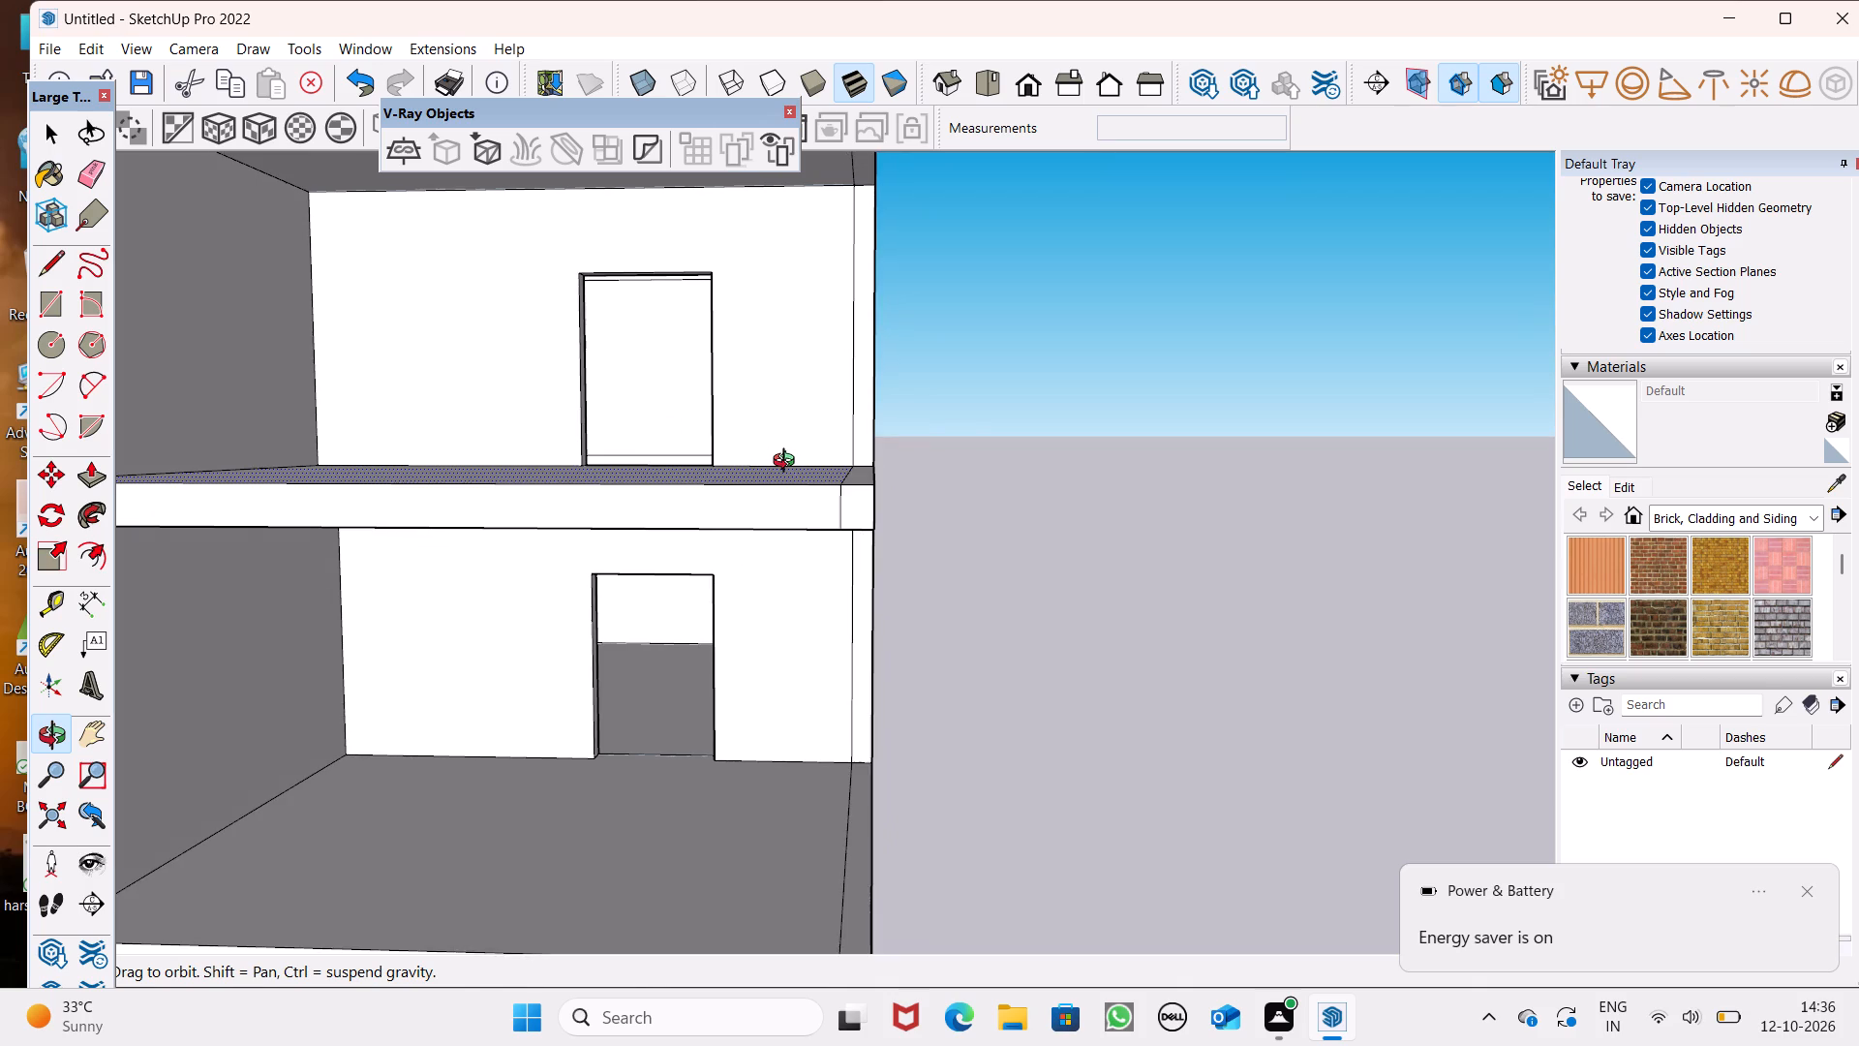
middle_drag(788, 463, 694, 628)
scroll(654, 514, up, 5)
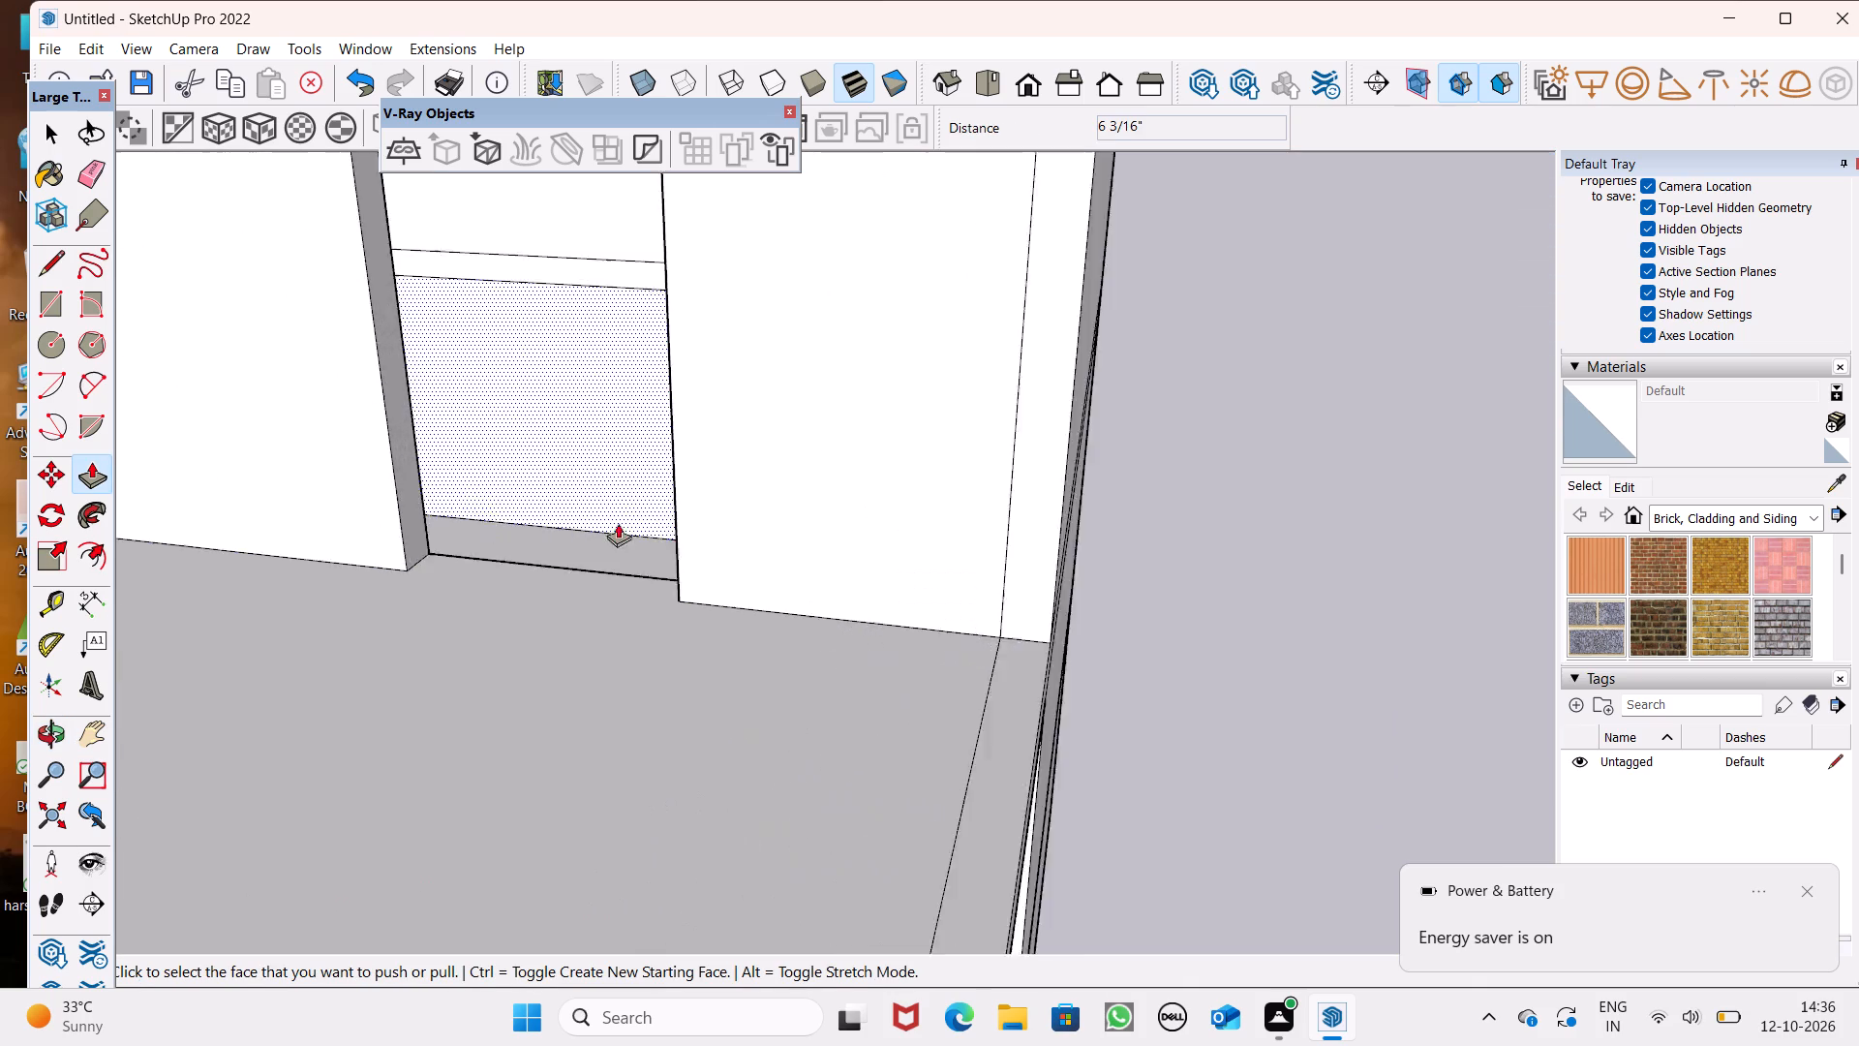
scroll(618, 523, up, 1)
drag(260, 552, 275, 574)
scroll(567, 414, down, 6)
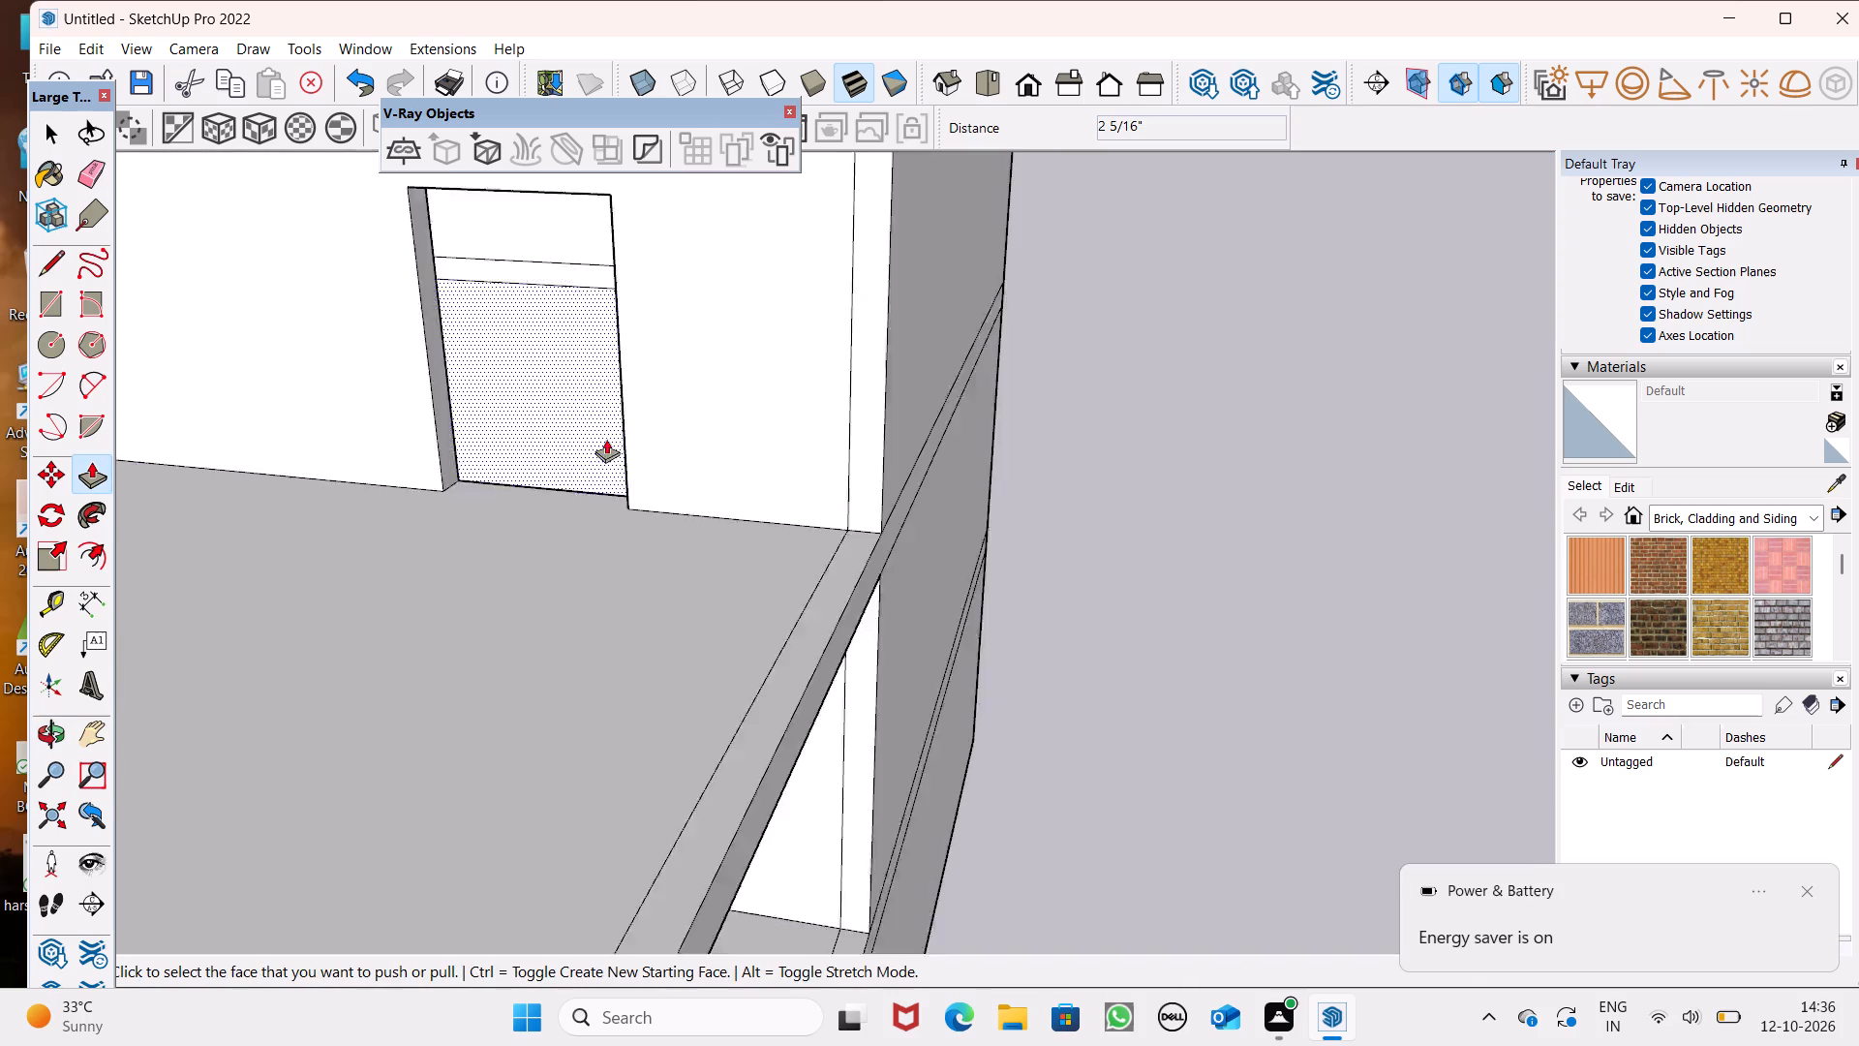
Push the bay-side jamb of the top-floor balcony door opening back to widen it in line with the doors below.
middle_drag(624, 504, 753, 473)
scroll(790, 456, down, 4)
scroll(788, 476, up, 1)
scroll(784, 482, down, 1)
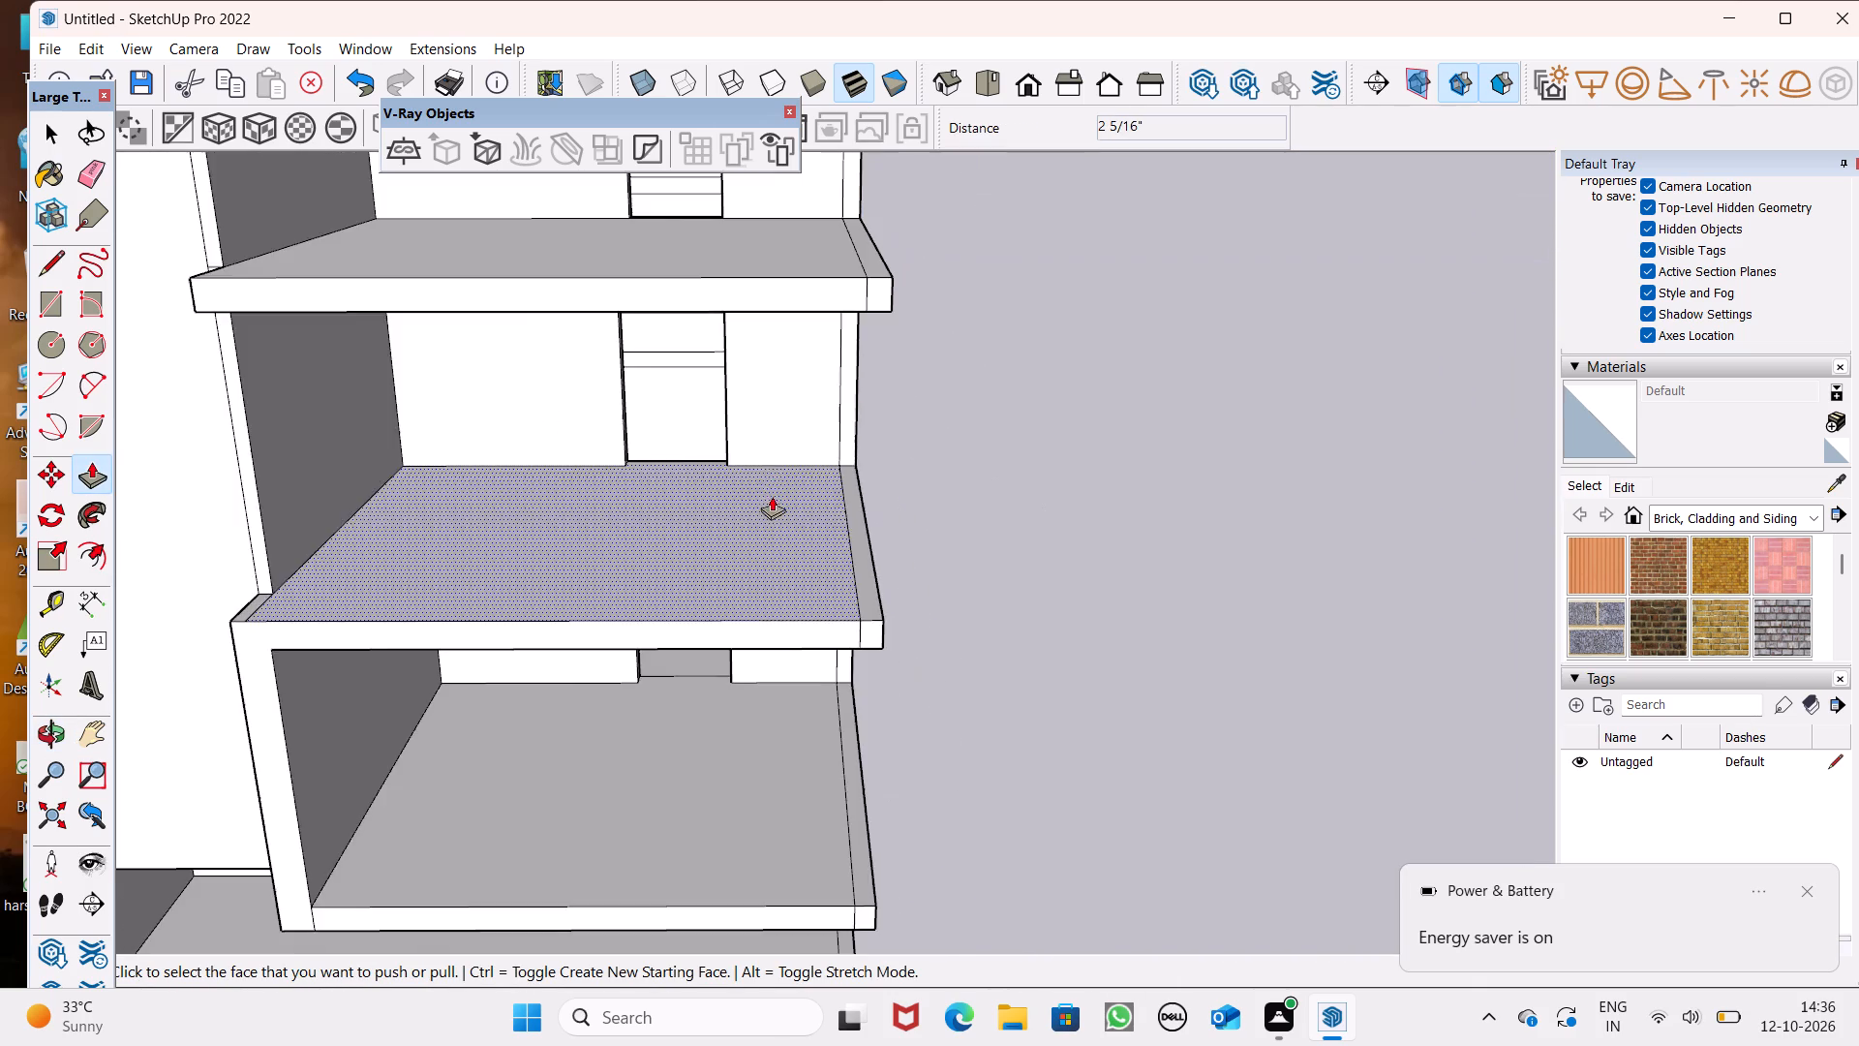
scroll(779, 440, down, 7)
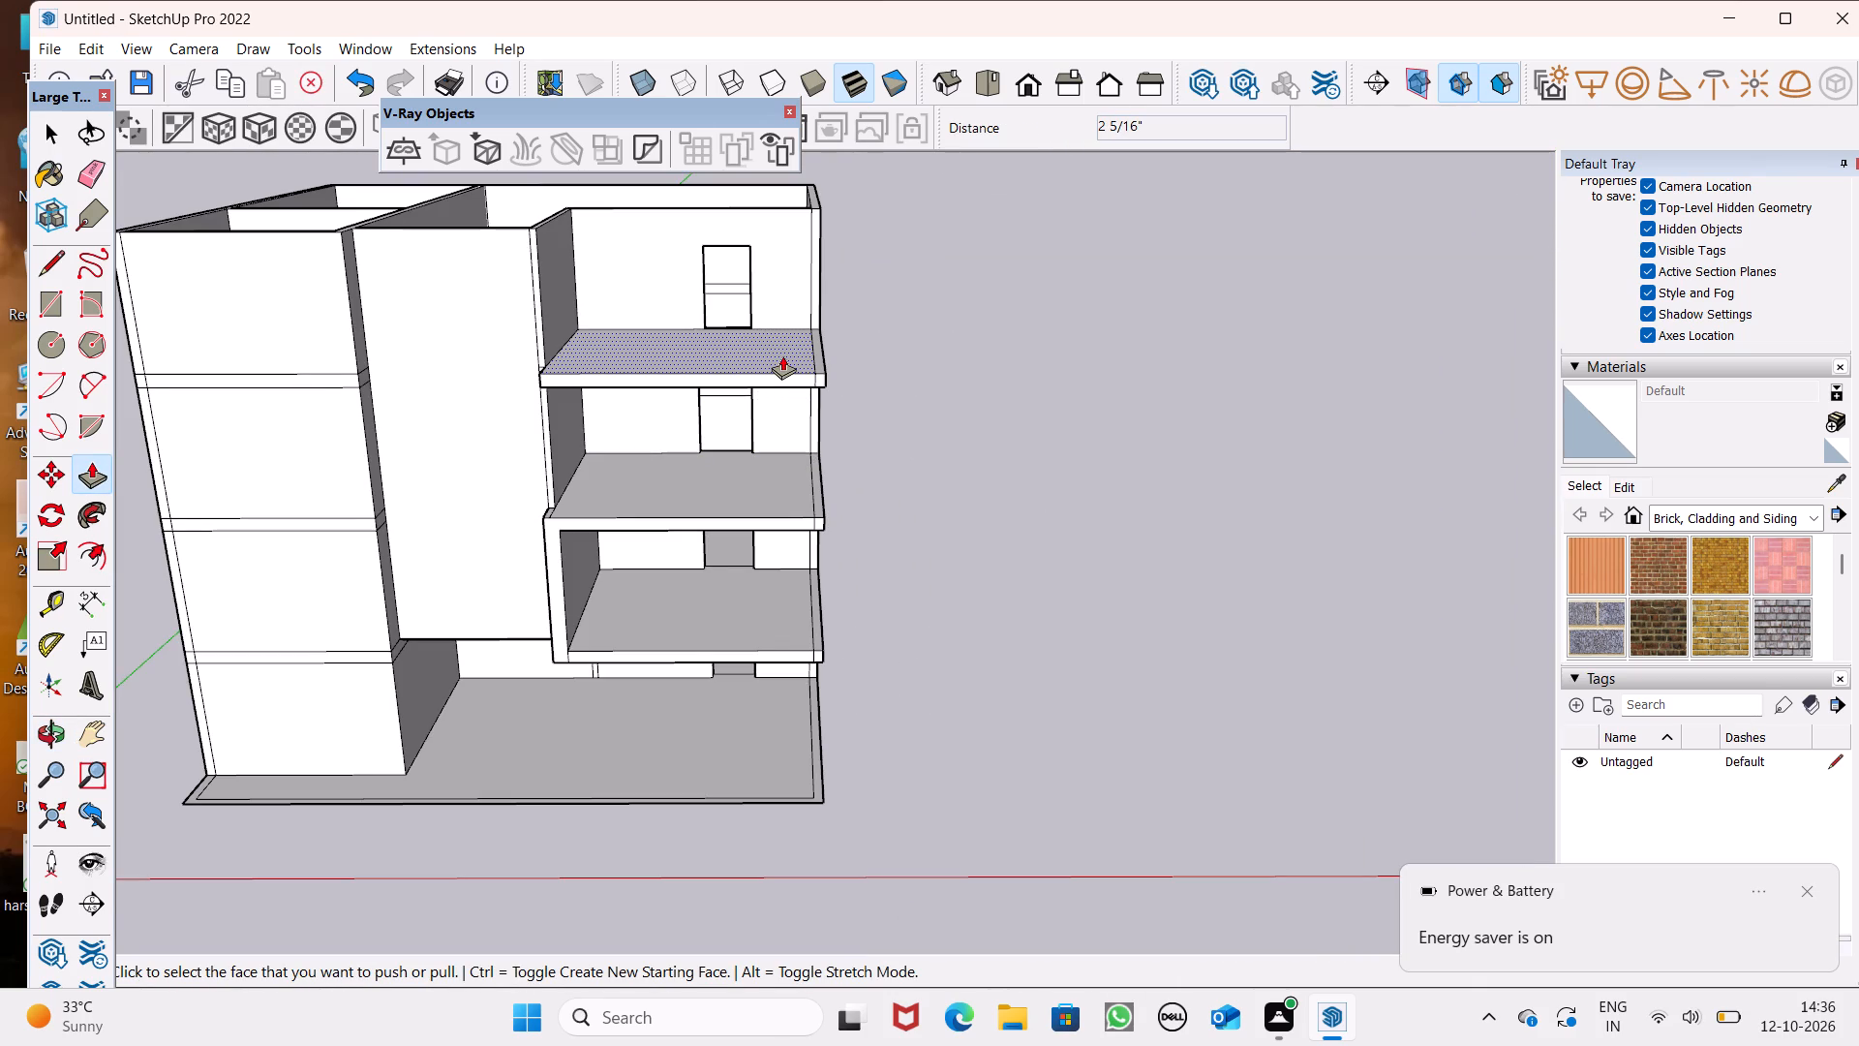
scroll(754, 237, up, 6)
middle_drag(786, 381, 712, 433)
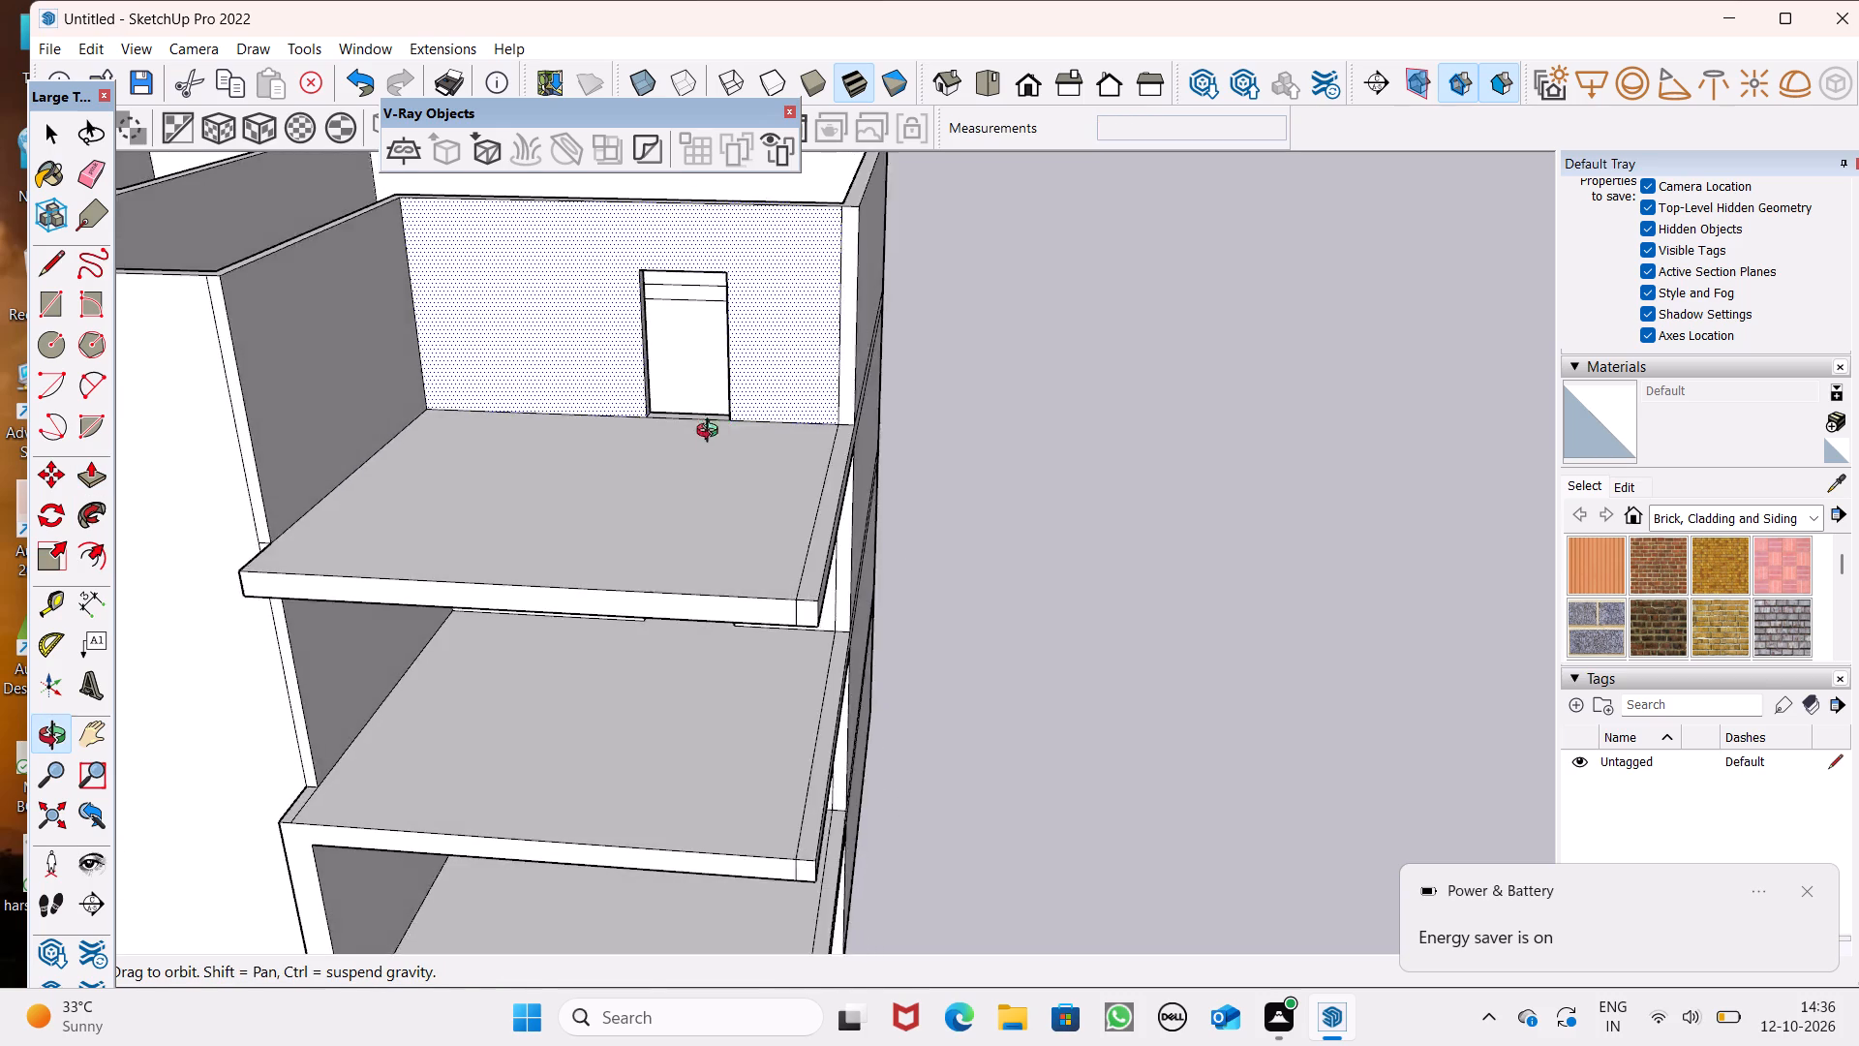
middle_drag(712, 433, 615, 421)
scroll(662, 365, up, 6)
drag(556, 438, 514, 427)
Examine the whole elevation, checking how the balcony door openings line up across the storeys.
scroll(850, 564, down, 7)
middle_drag(846, 594, 1043, 512)
scroll(1025, 525, down, 8)
key(space)
scroll(1101, 491, down, 4)
middle_drag(1082, 567, 977, 438)
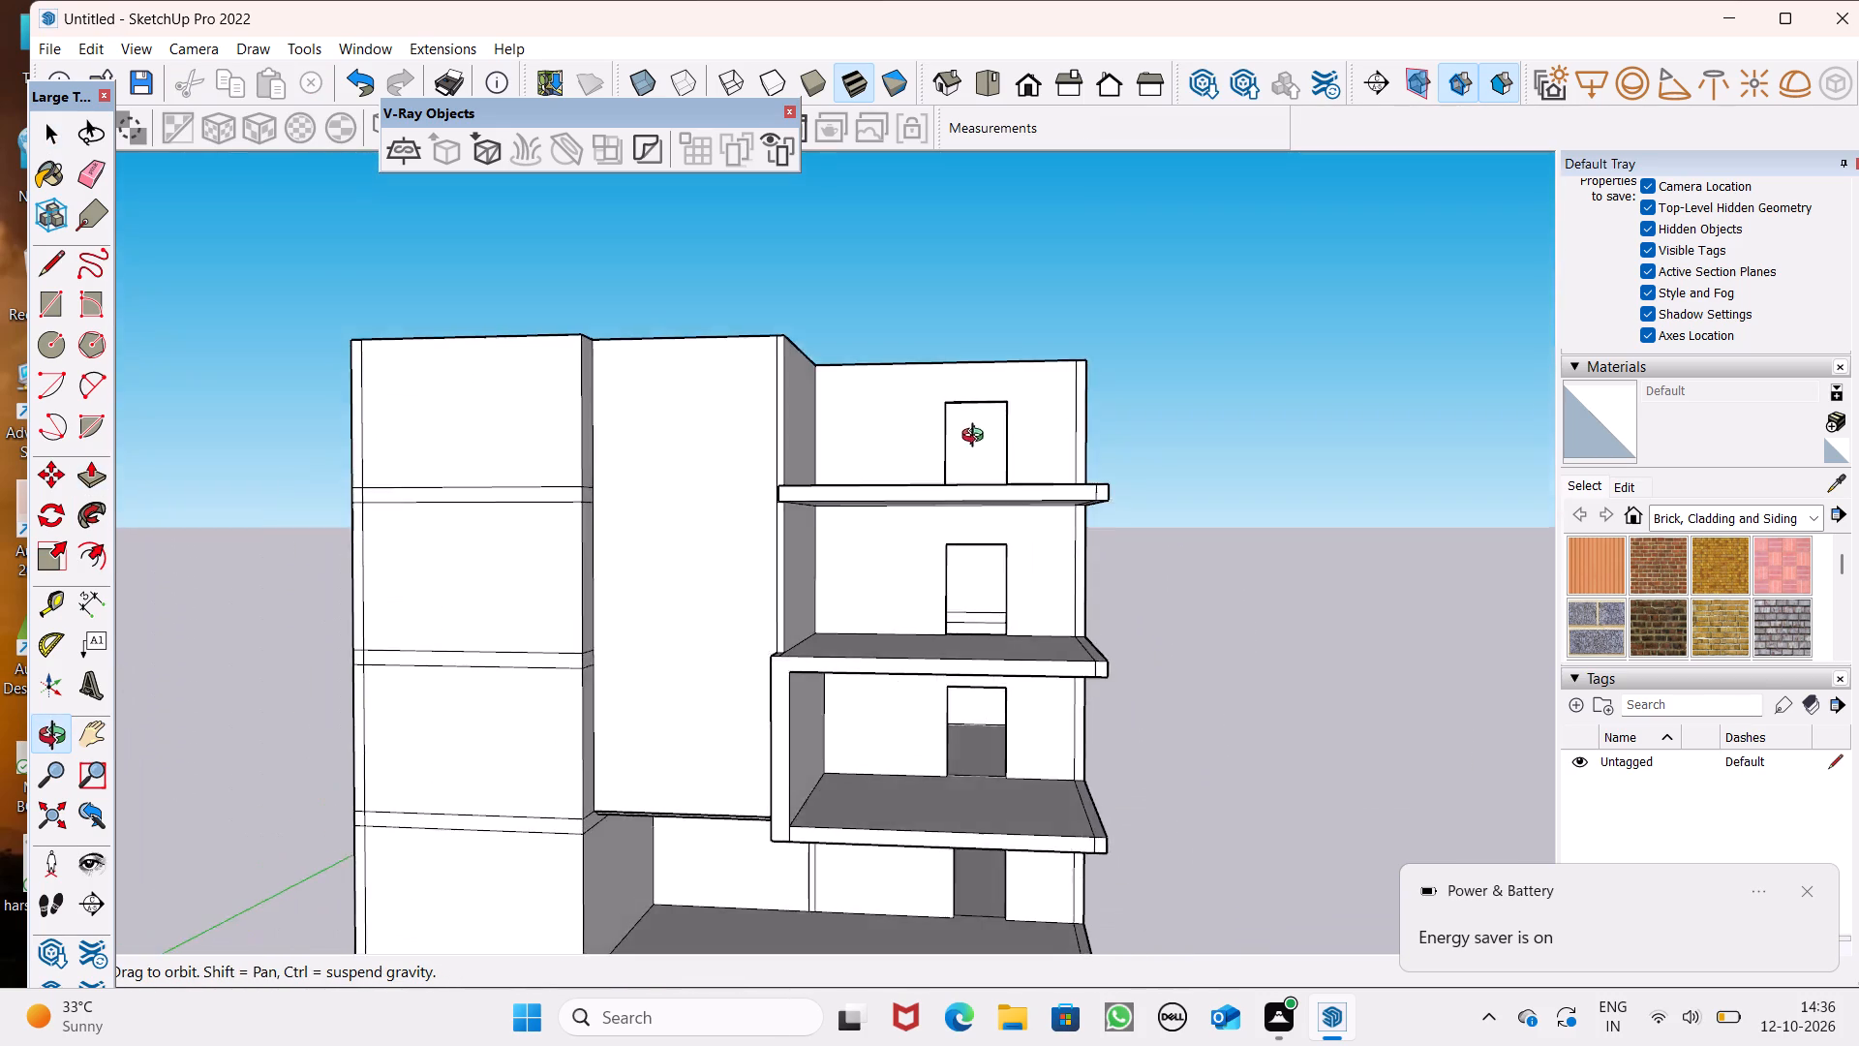
middle_drag(977, 438, 1023, 526)
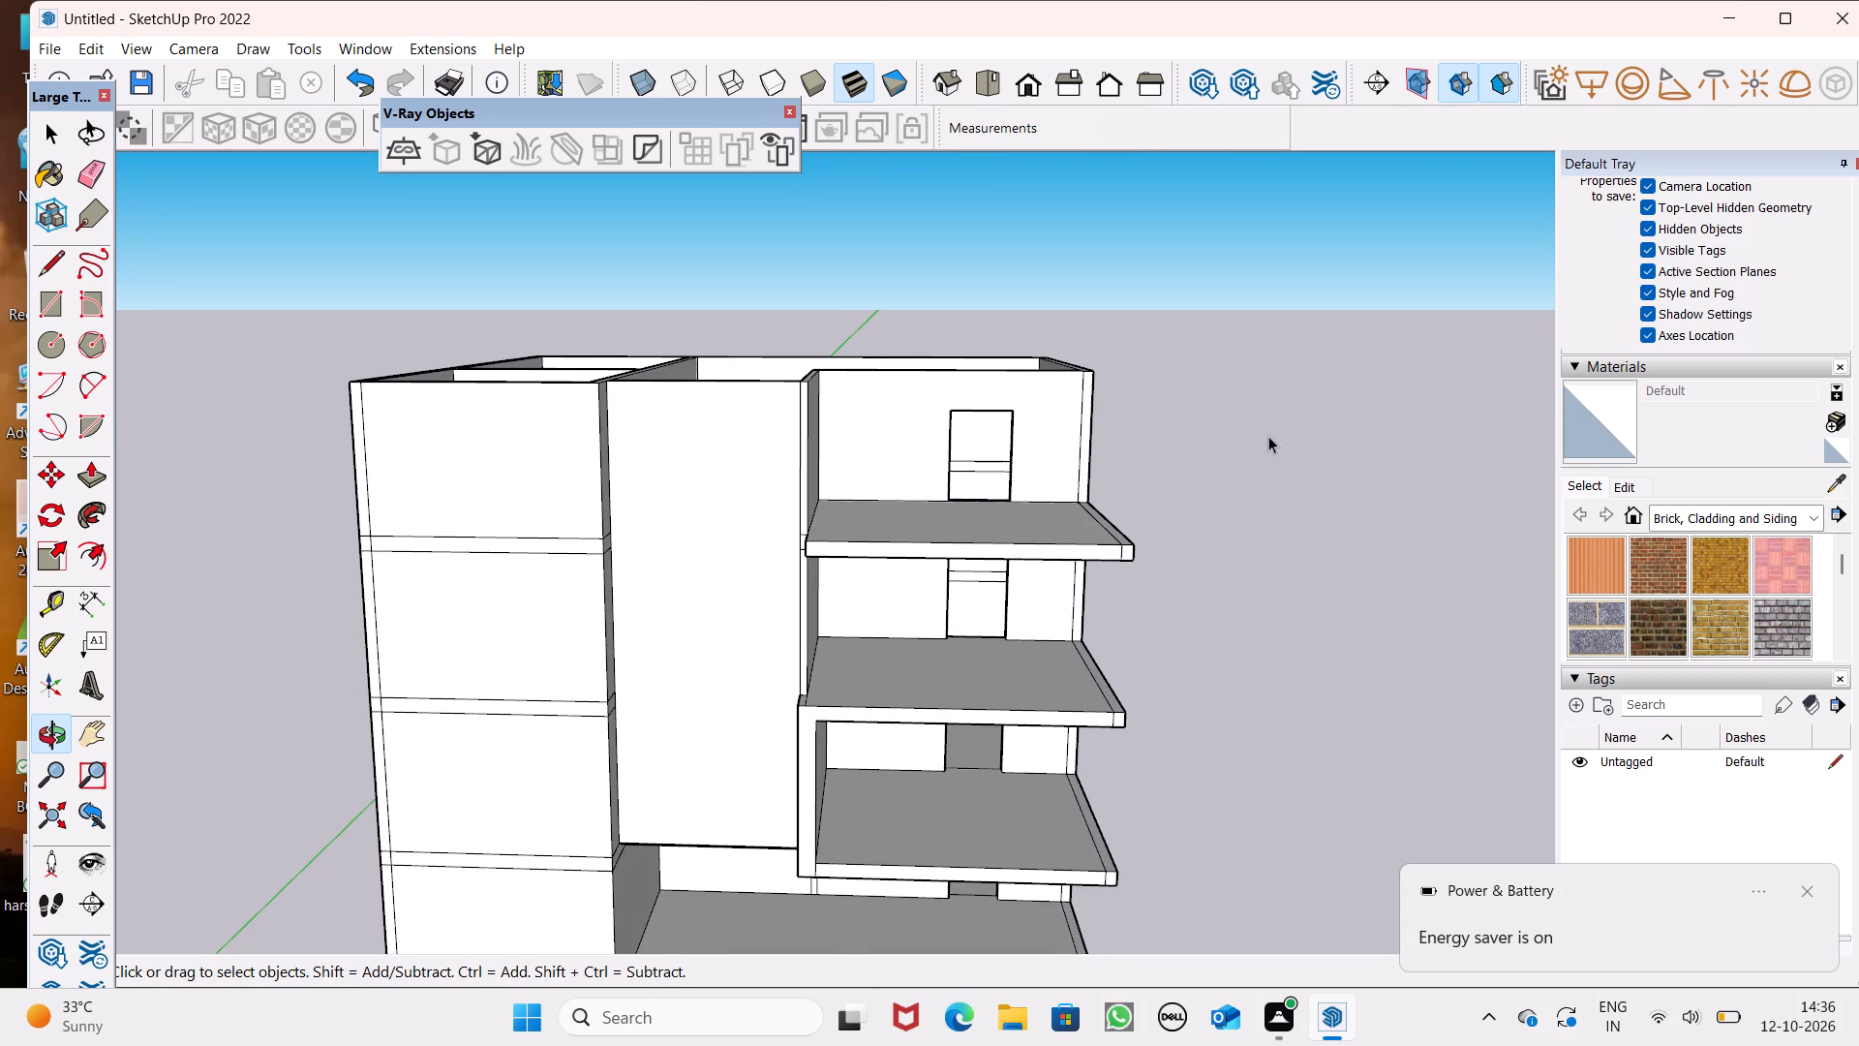
scroll(1265, 435, down, 1)
middle_drag(1300, 560, 1281, 582)
scroll(1170, 427, down, 5)
middle_drag(1207, 607, 1107, 482)
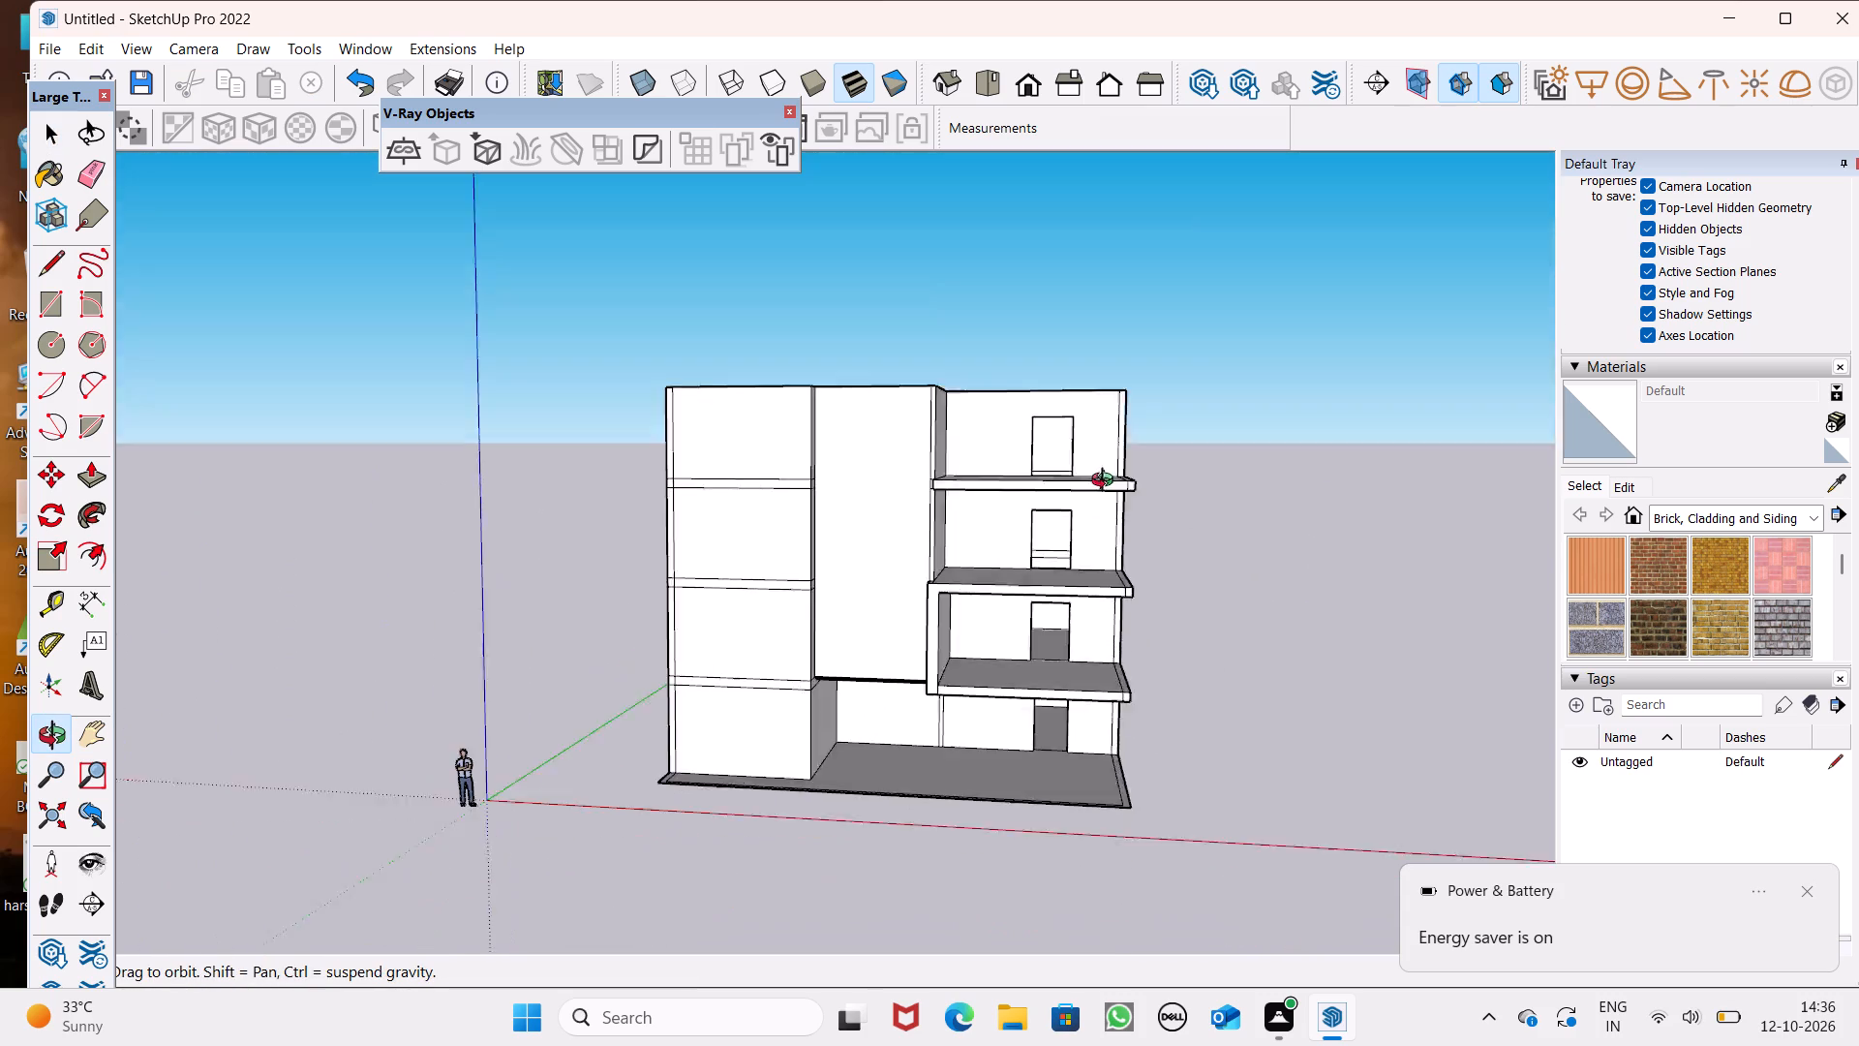
middle_drag(1107, 482, 1164, 551)
scroll(1250, 647, up, 2)
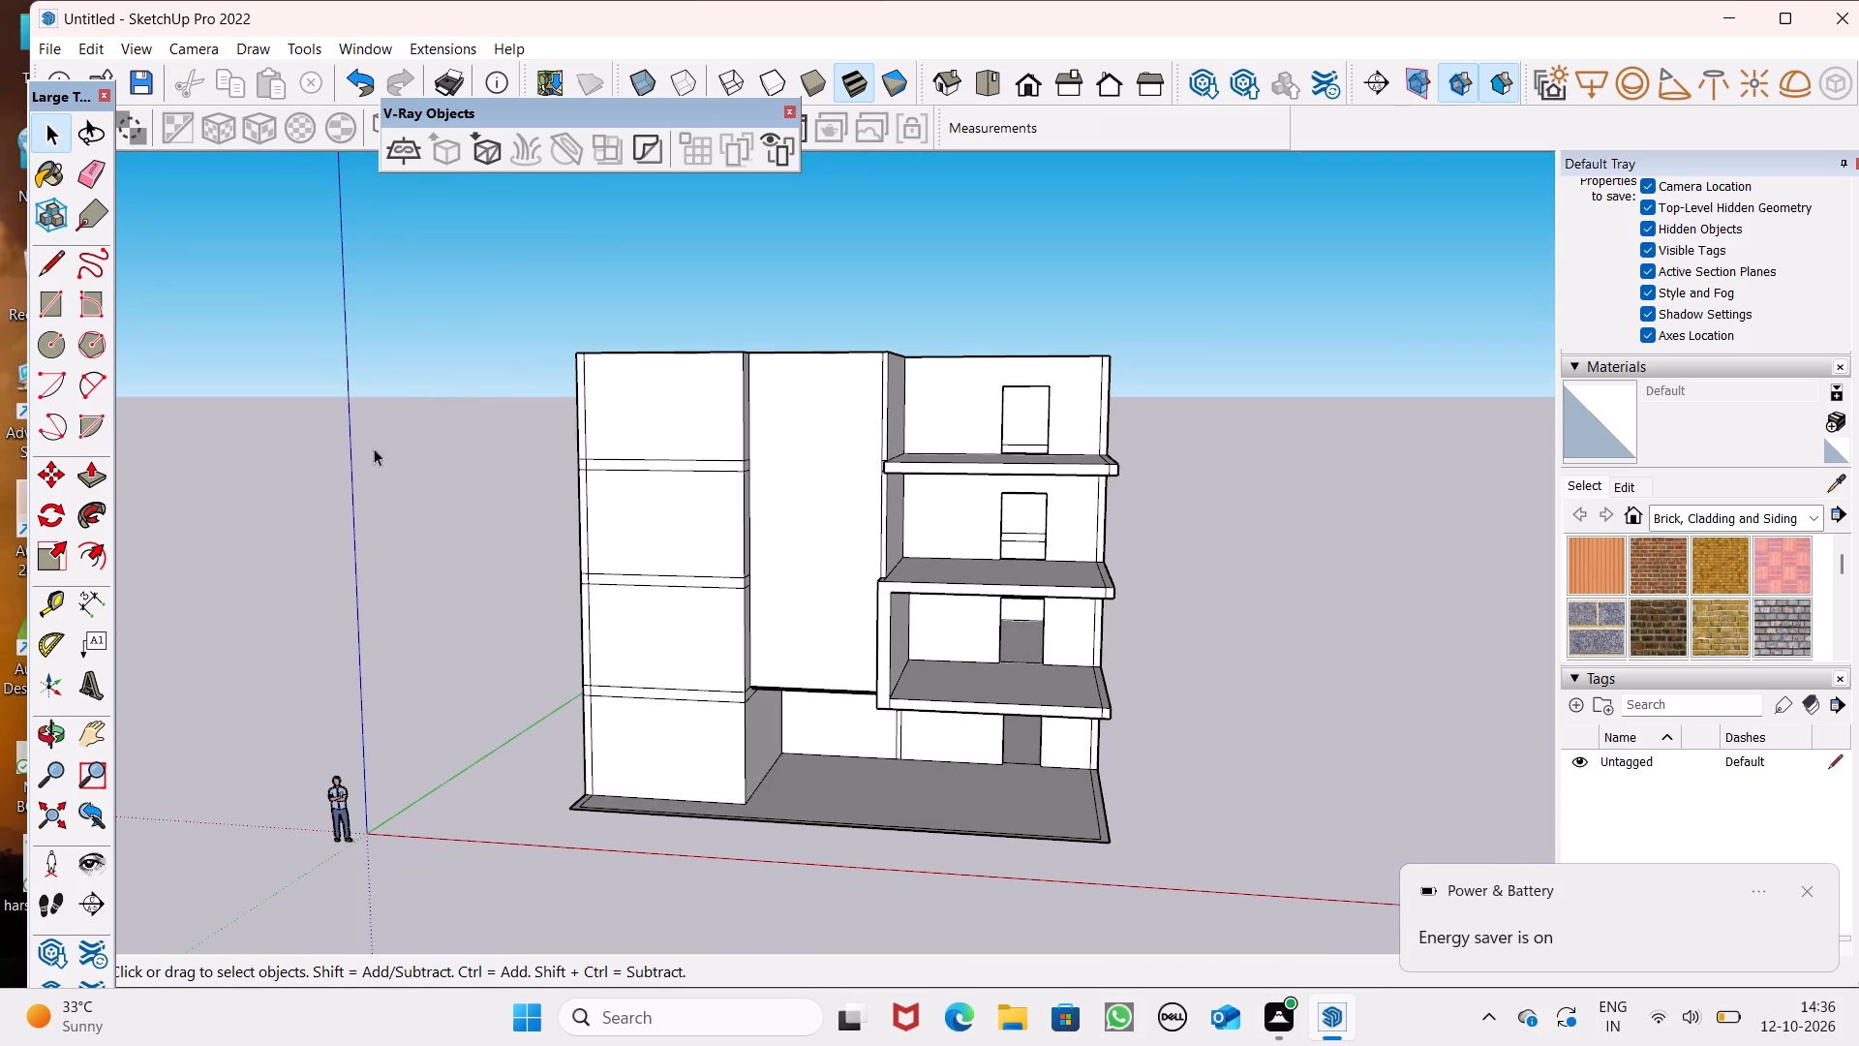
Erase the seam edge where the balcony frame's side wall meets the front of the first-floor balcony slab.
click(88, 480)
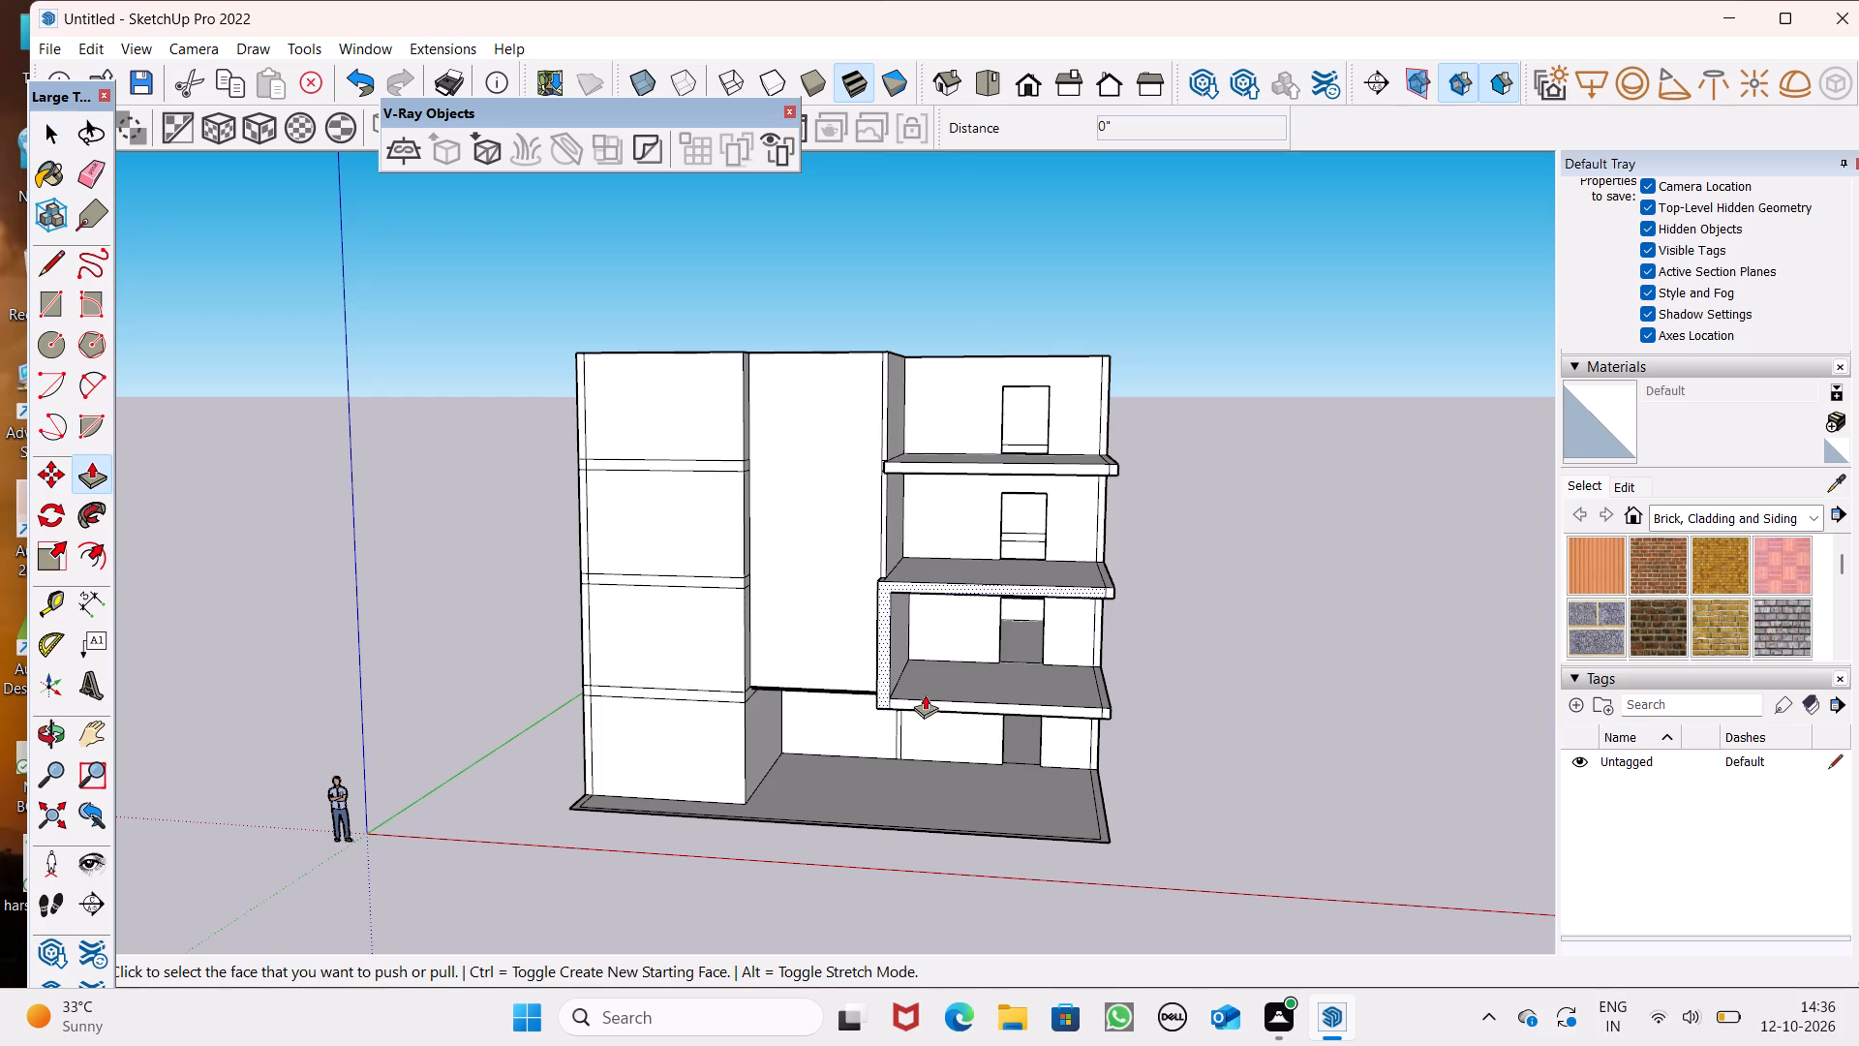
scroll(948, 708, up, 5)
middle_drag(991, 734, 997, 610)
scroll(935, 650, up, 1)
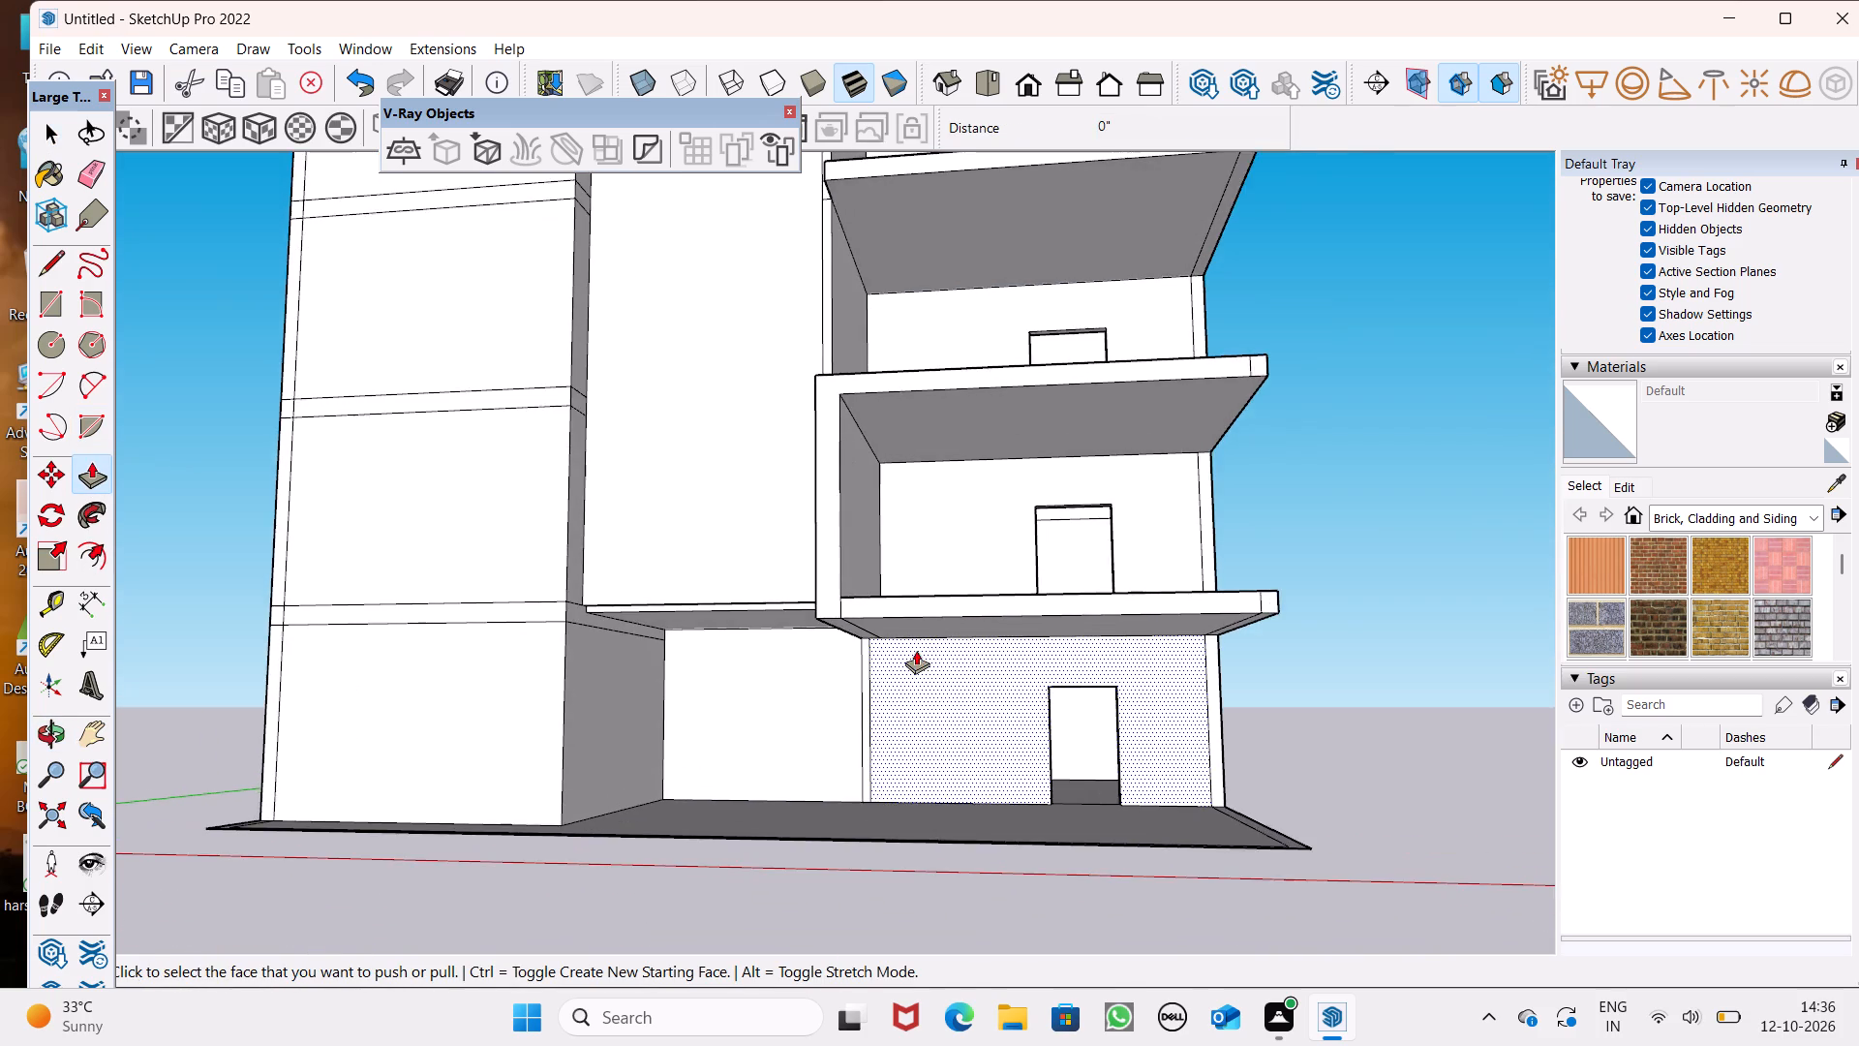
scroll(895, 647, up, 2)
middle_drag(882, 658, 913, 672)
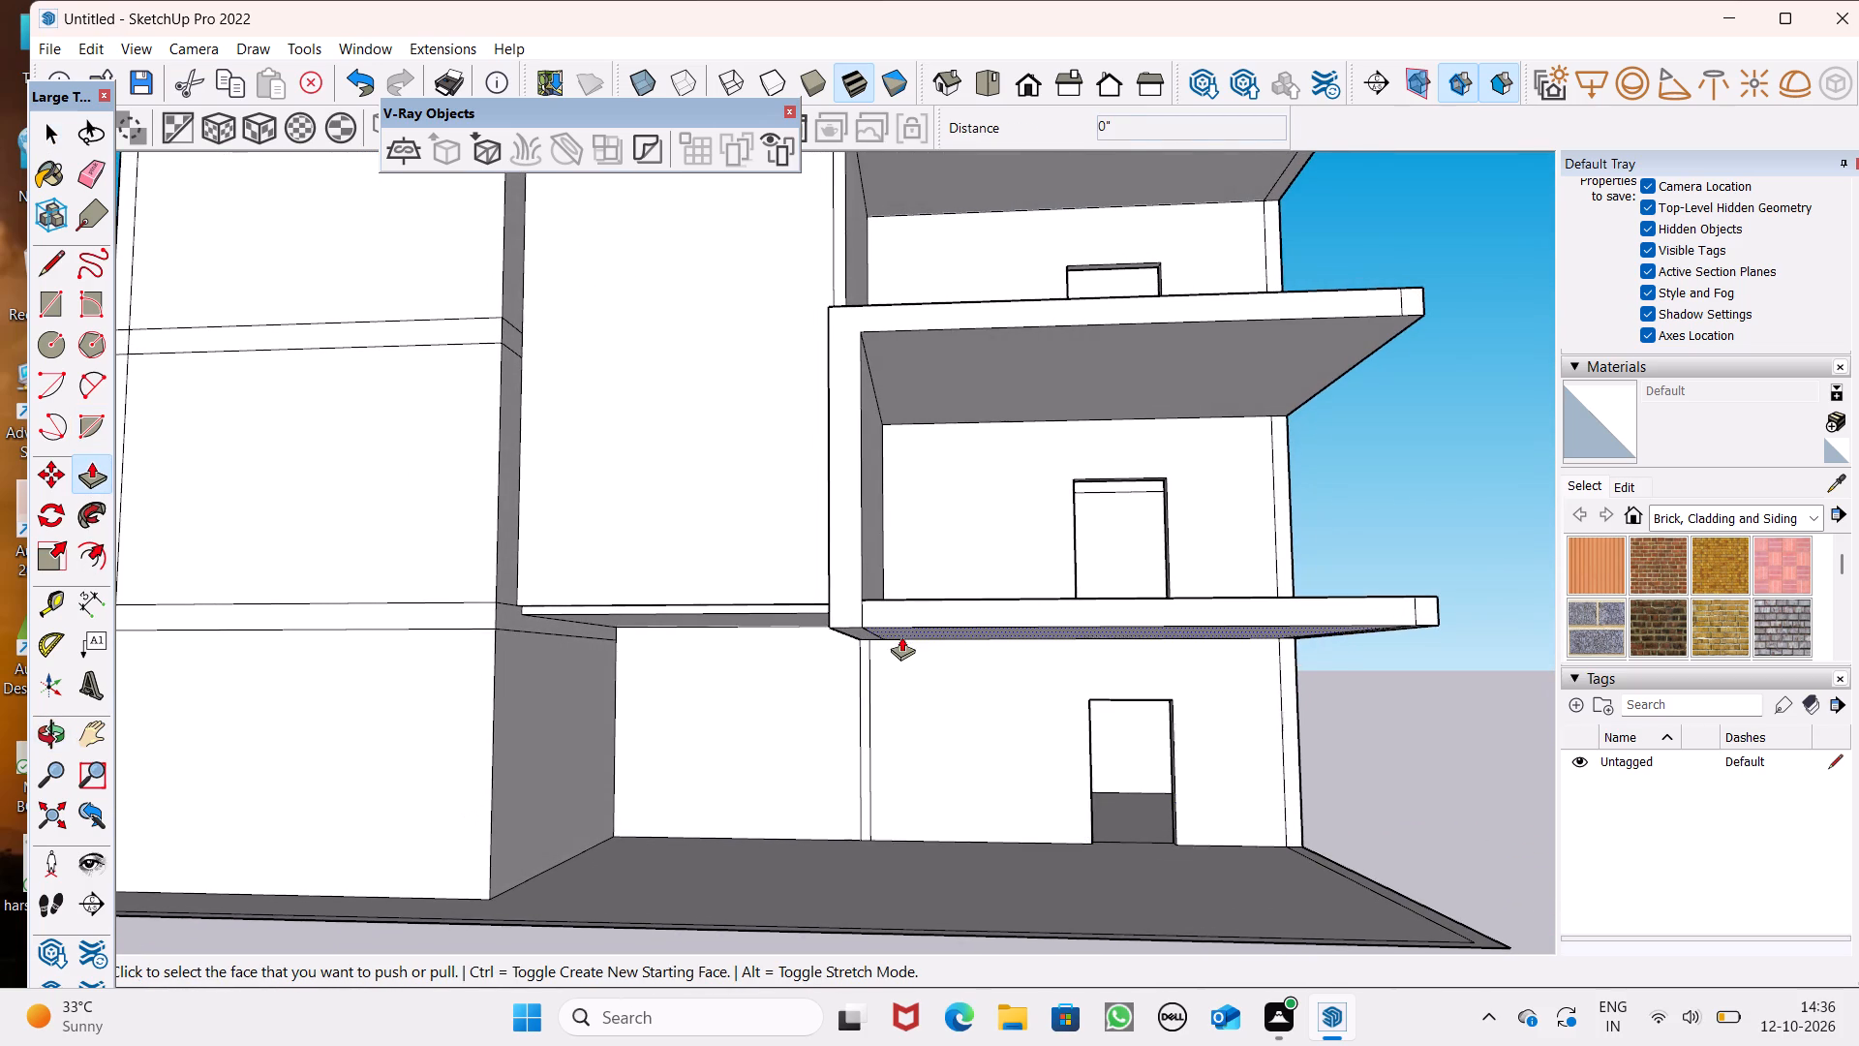
scroll(901, 634, up, 5)
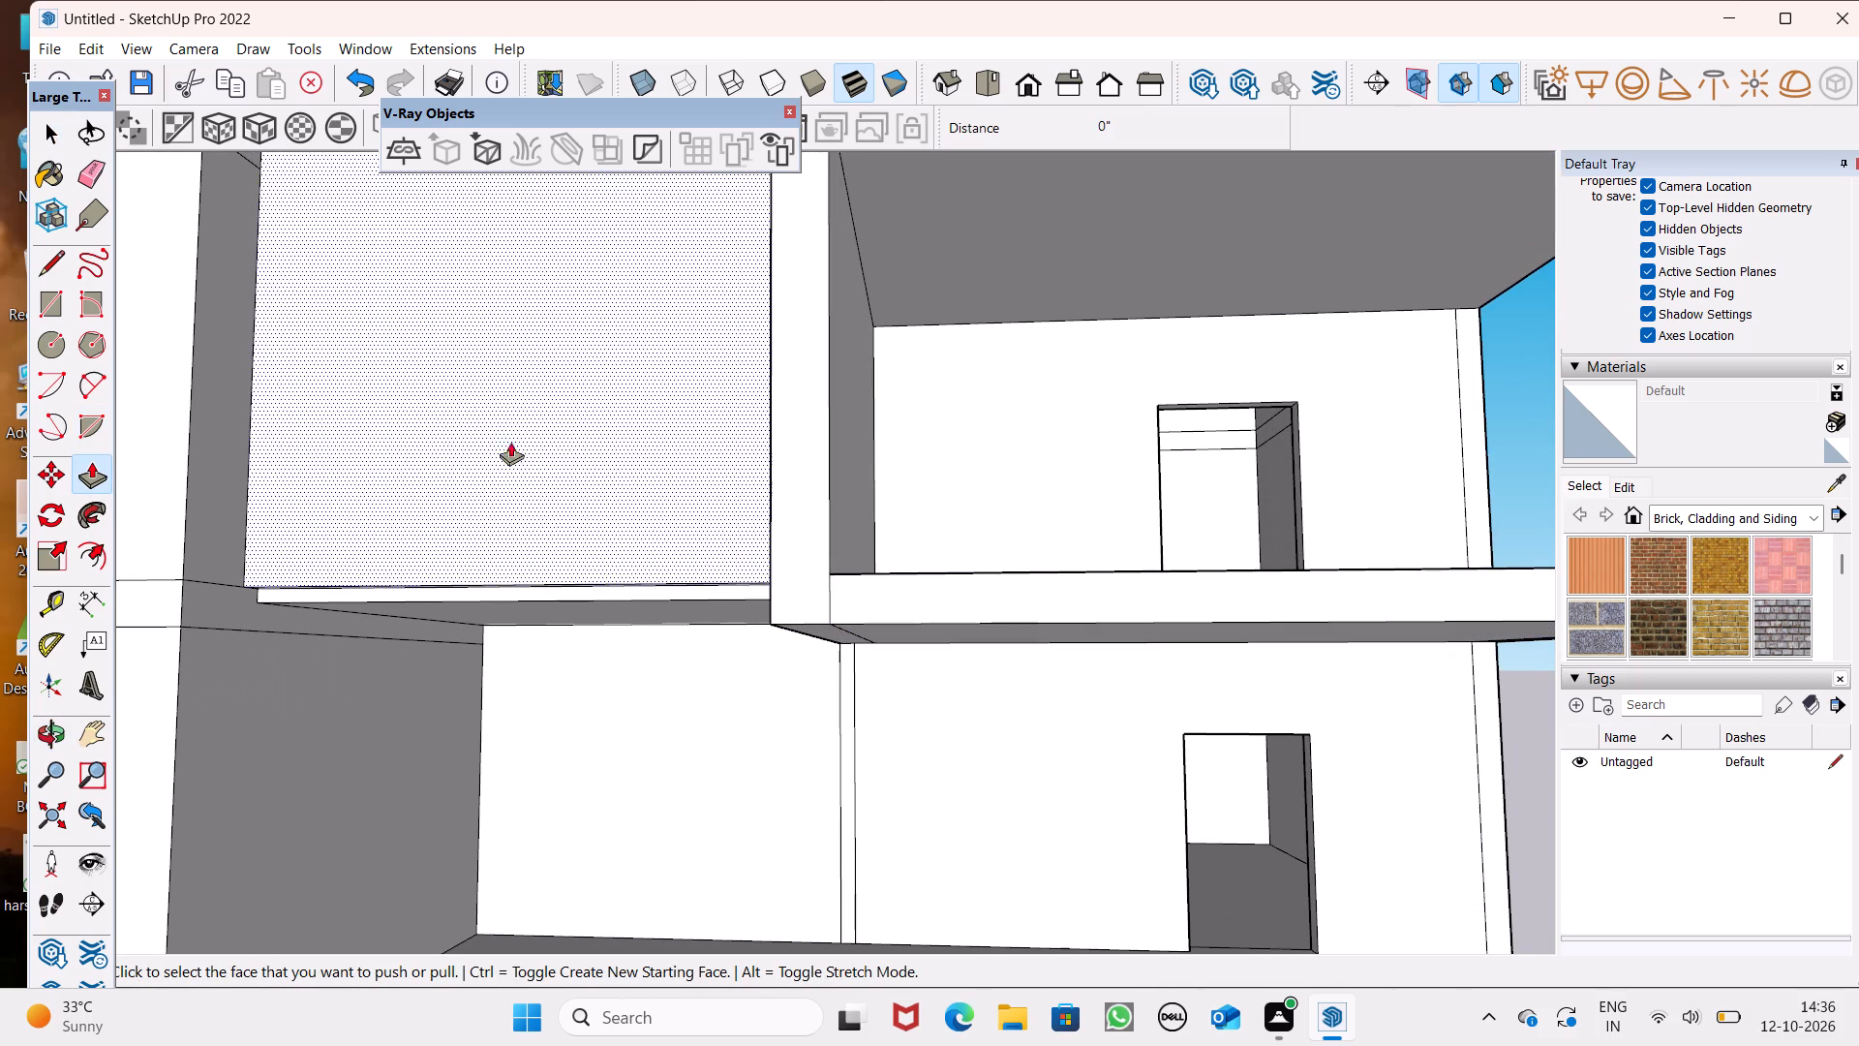
click(96, 161)
scroll(835, 622, up, 4)
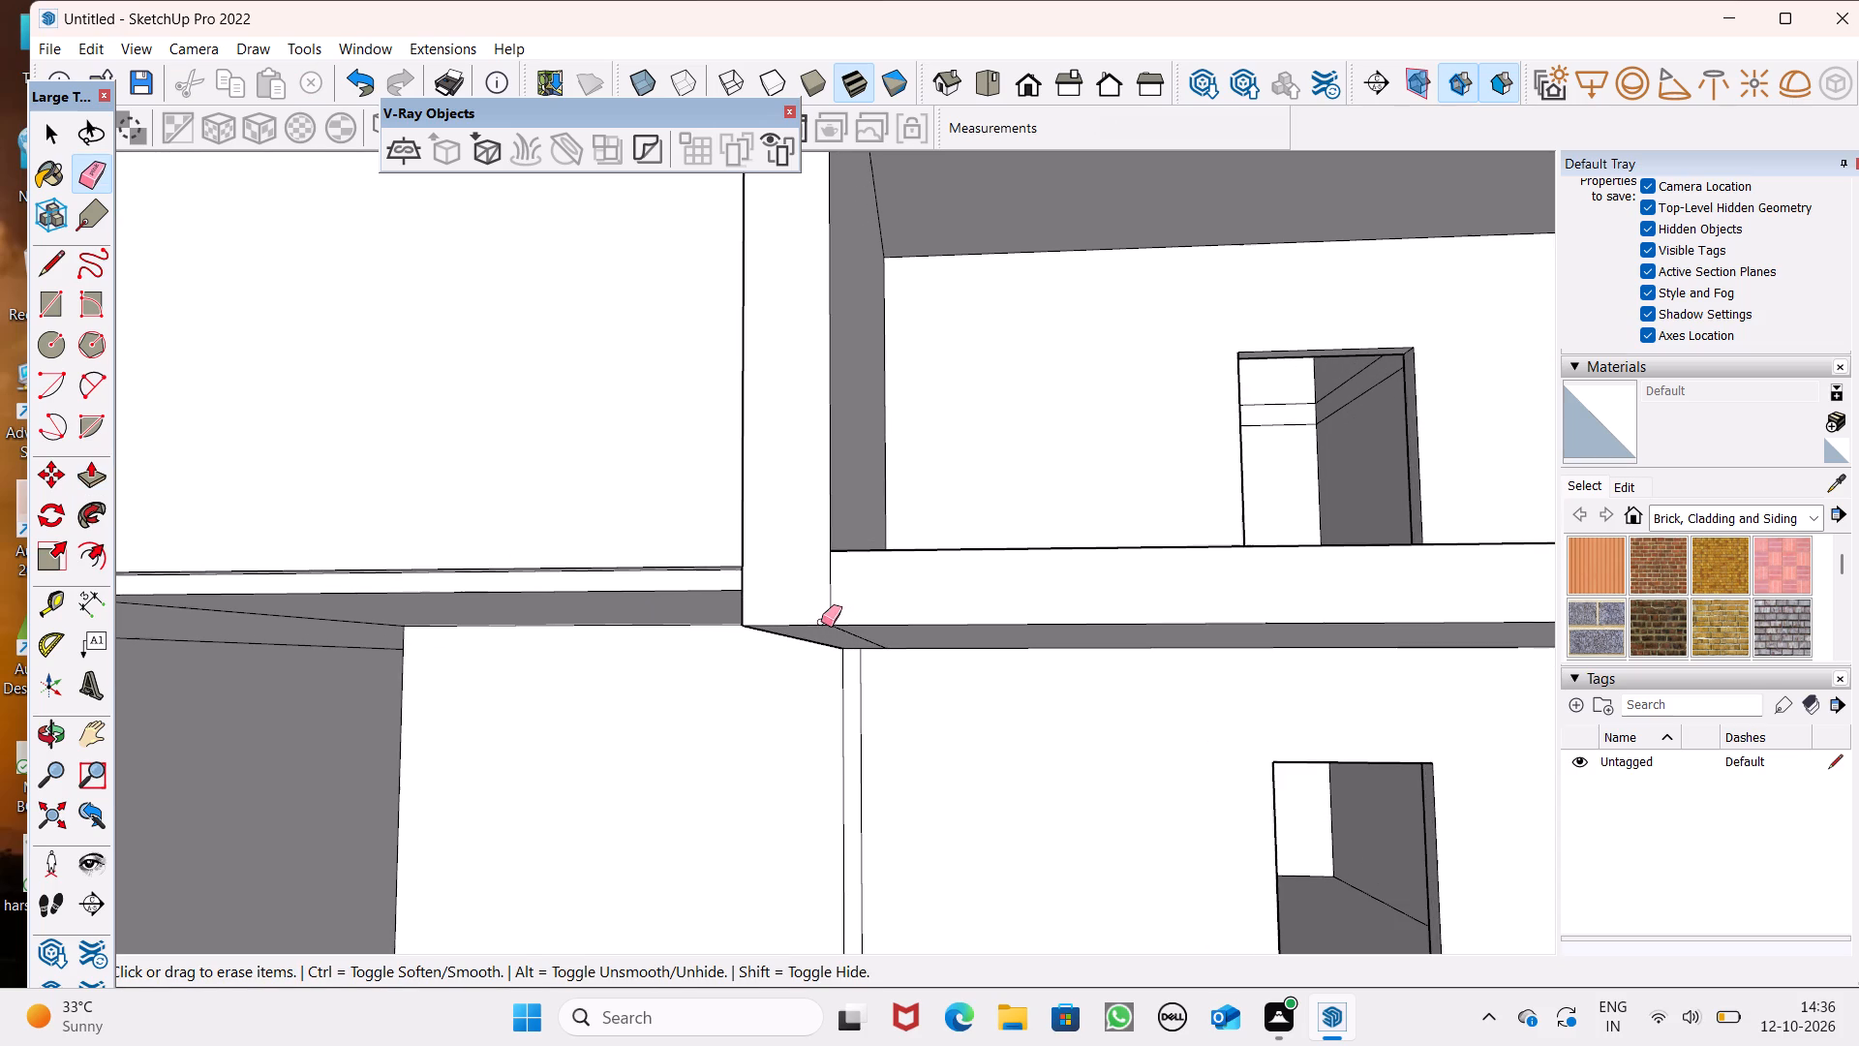
click(830, 597)
Erase the strip line along the bay side of the first-floor balcony slab's underside.
middle_drag(869, 728, 866, 545)
middle_drag(869, 566, 888, 698)
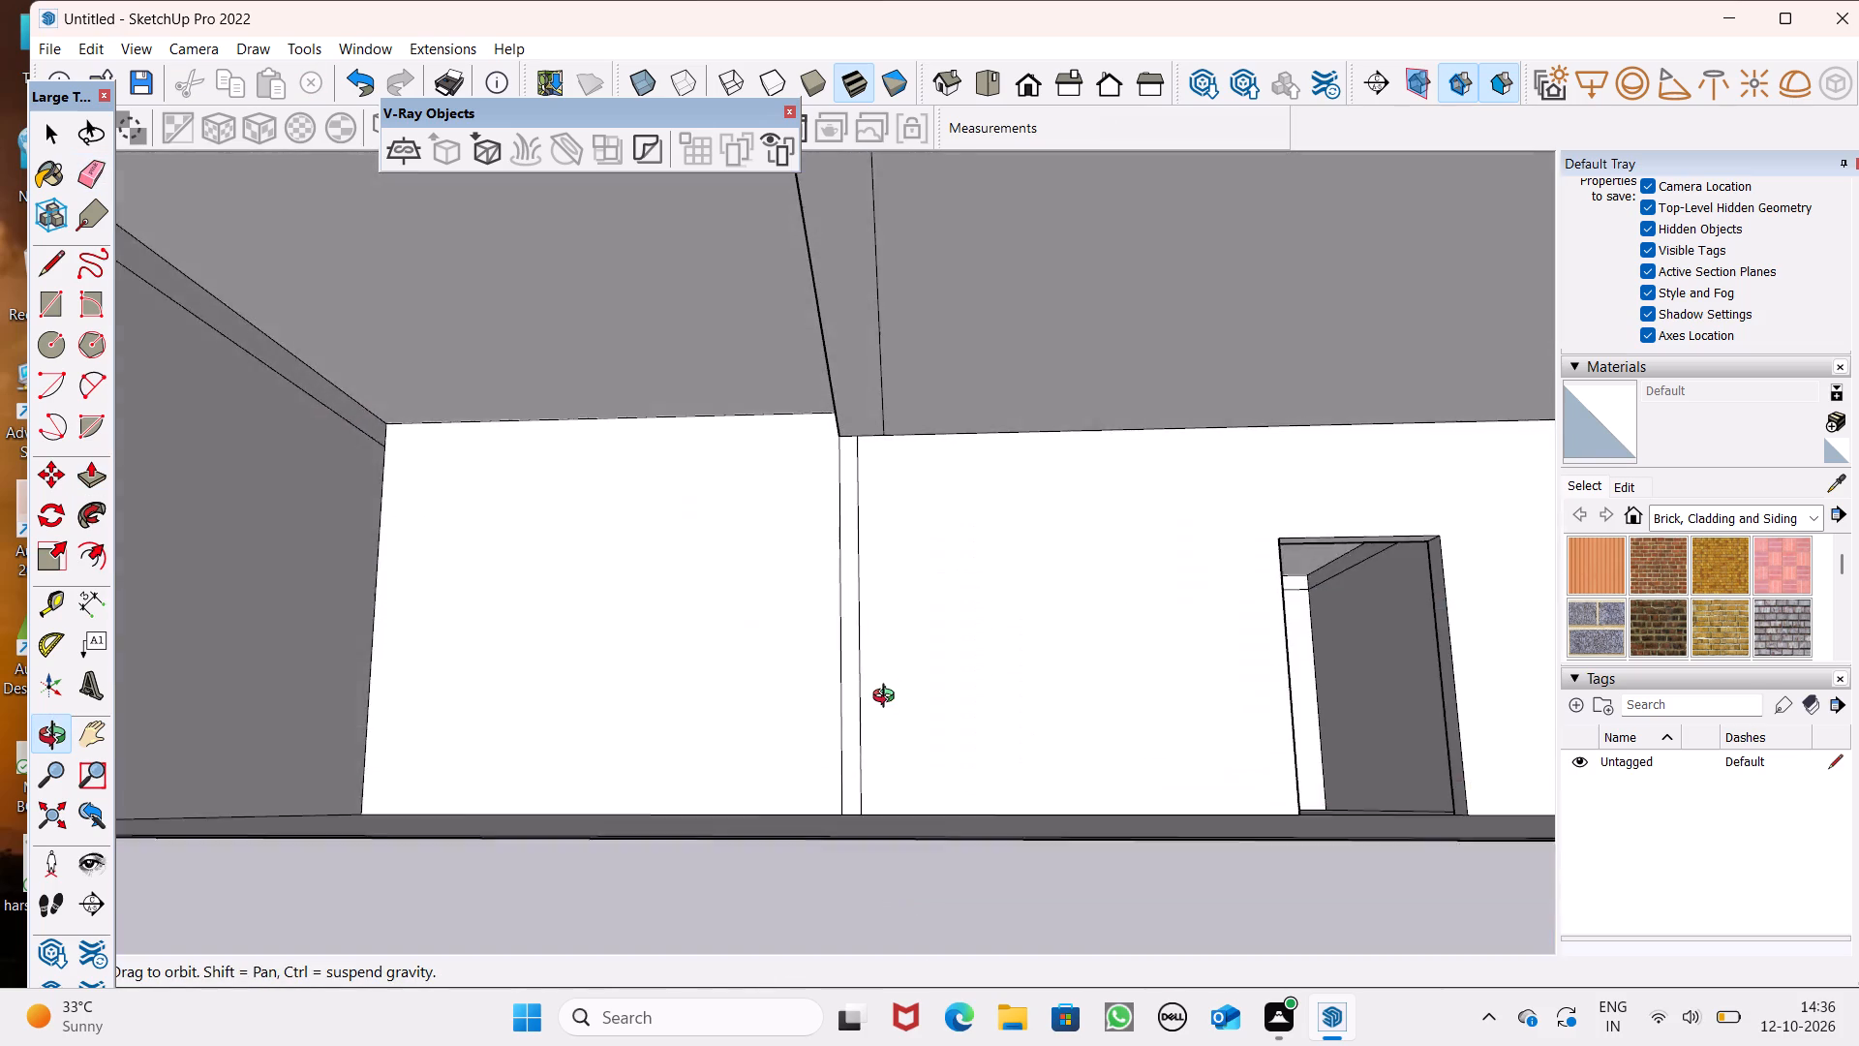
middle_drag(888, 698, 889, 709)
drag(886, 347, 869, 347)
Examine the first-floor balcony frame and its slabs from above and below.
scroll(932, 437, down, 5)
middle_drag(939, 629, 957, 512)
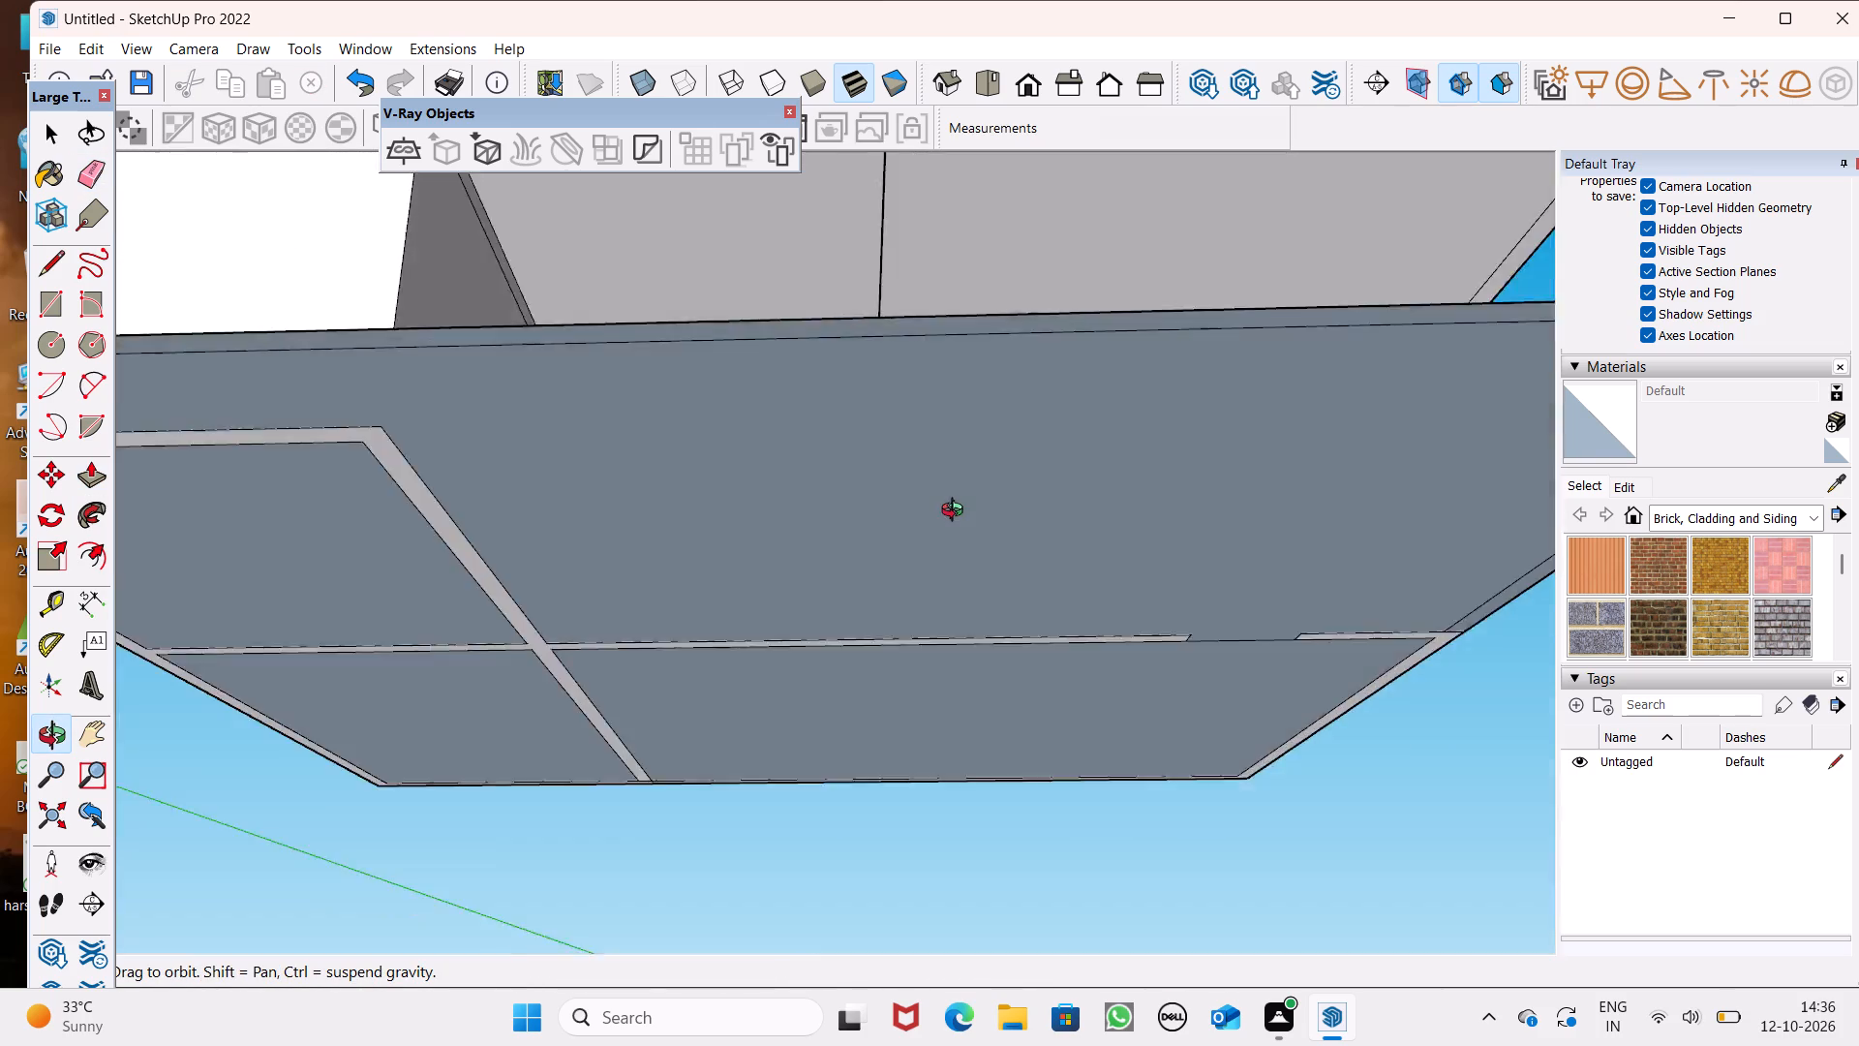
middle_drag(957, 512, 976, 796)
scroll(945, 593, down, 3)
middle_drag(1086, 703, 1006, 774)
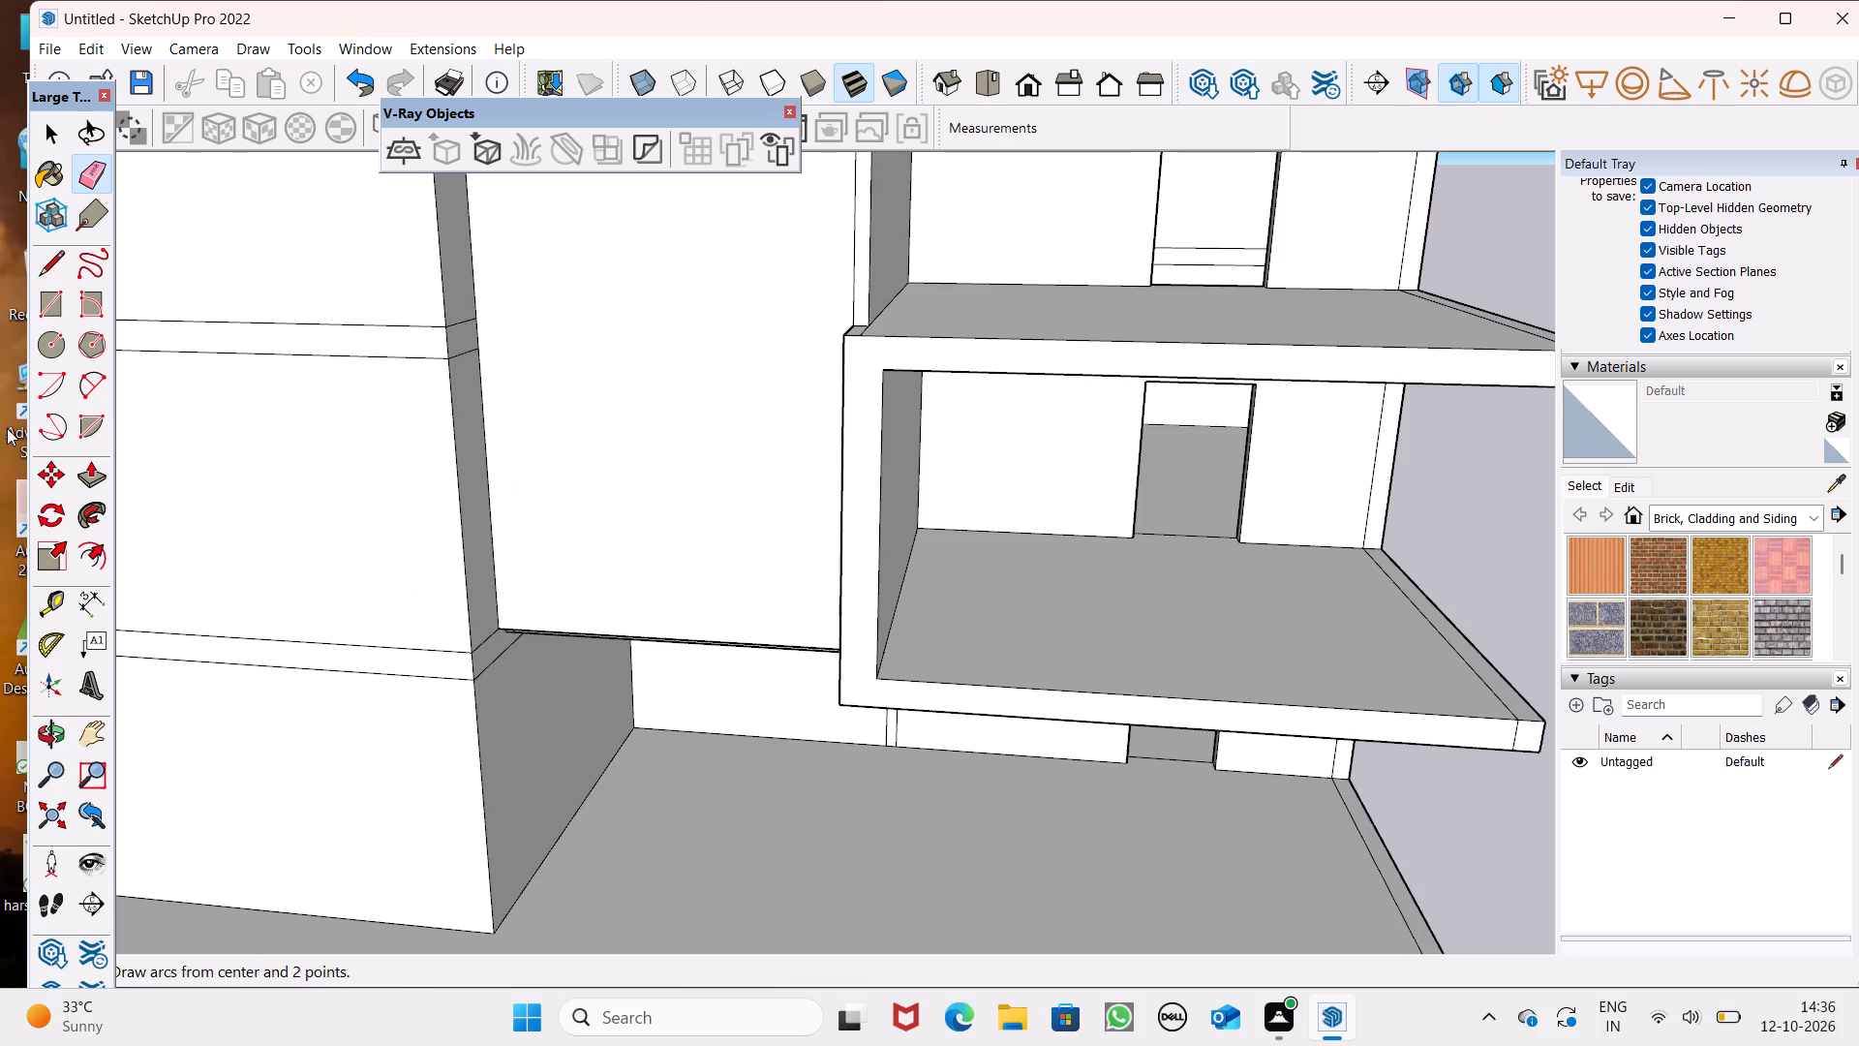
drag(100, 472, 112, 450)
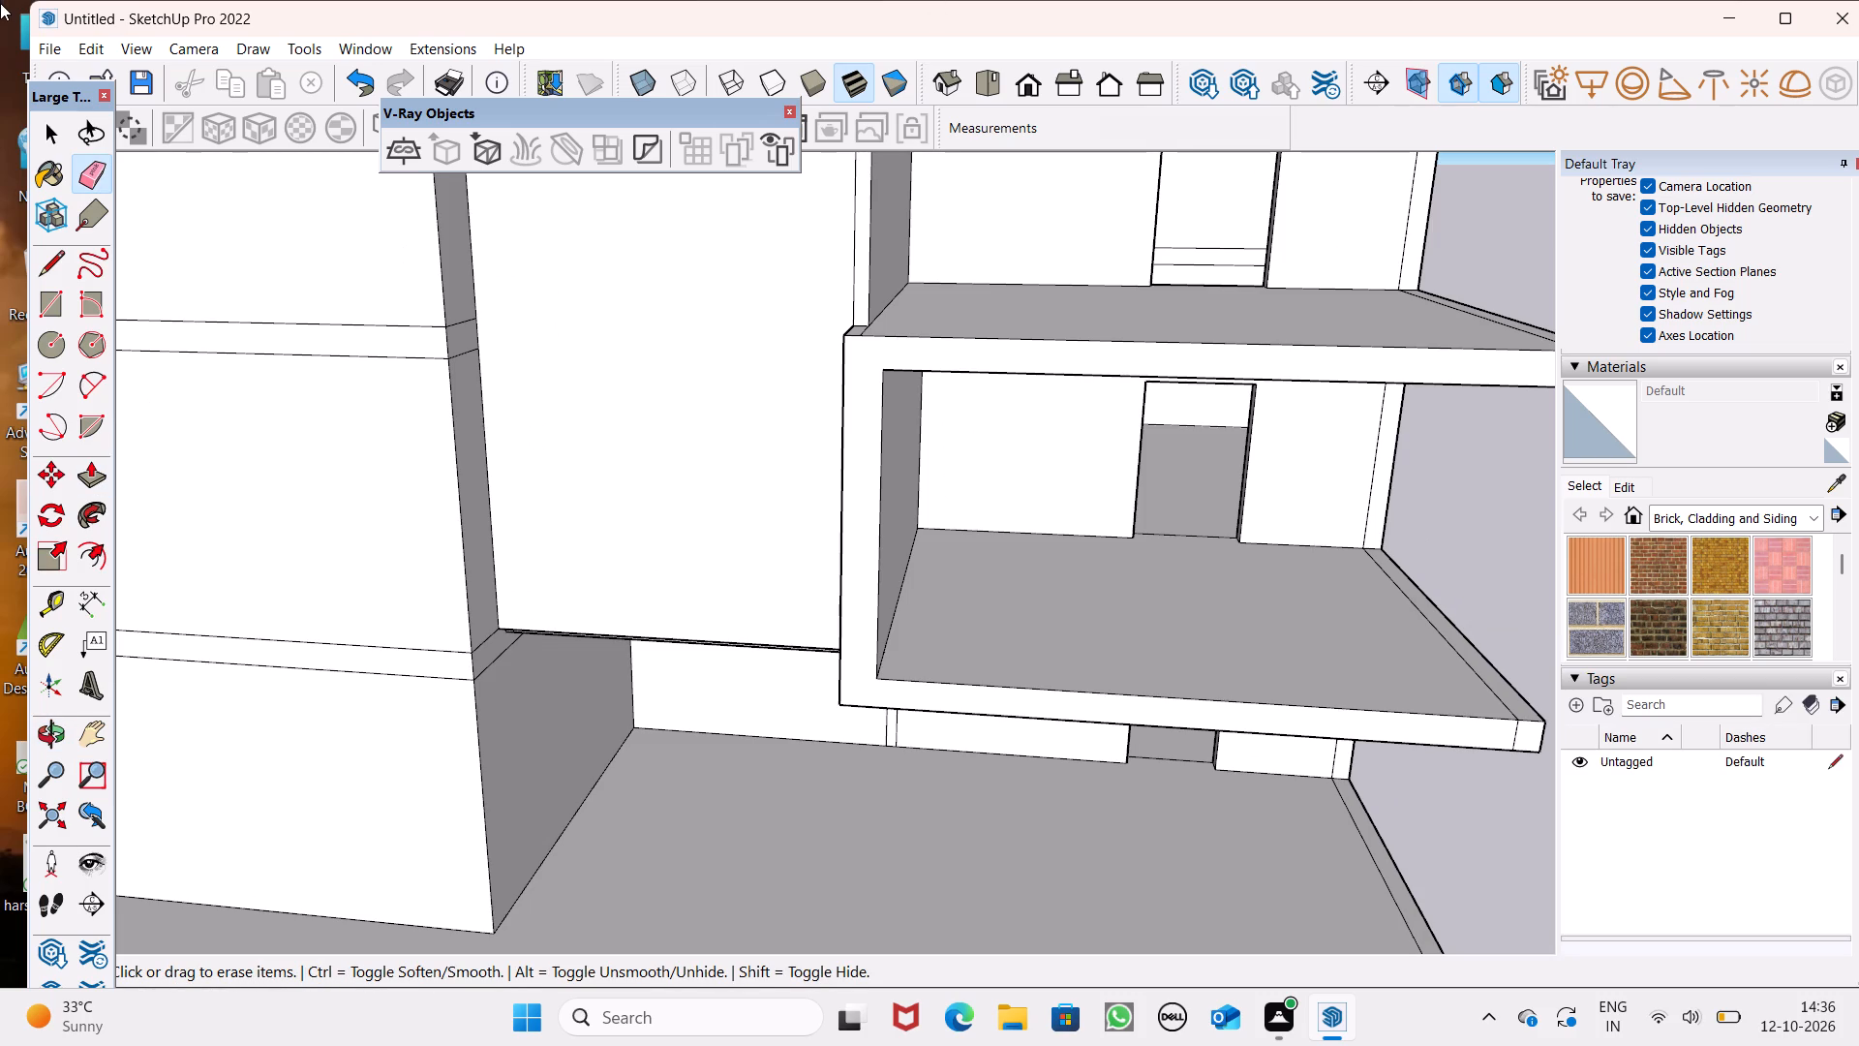
scroll(519, 441, down, 5)
middle_drag(836, 629, 854, 475)
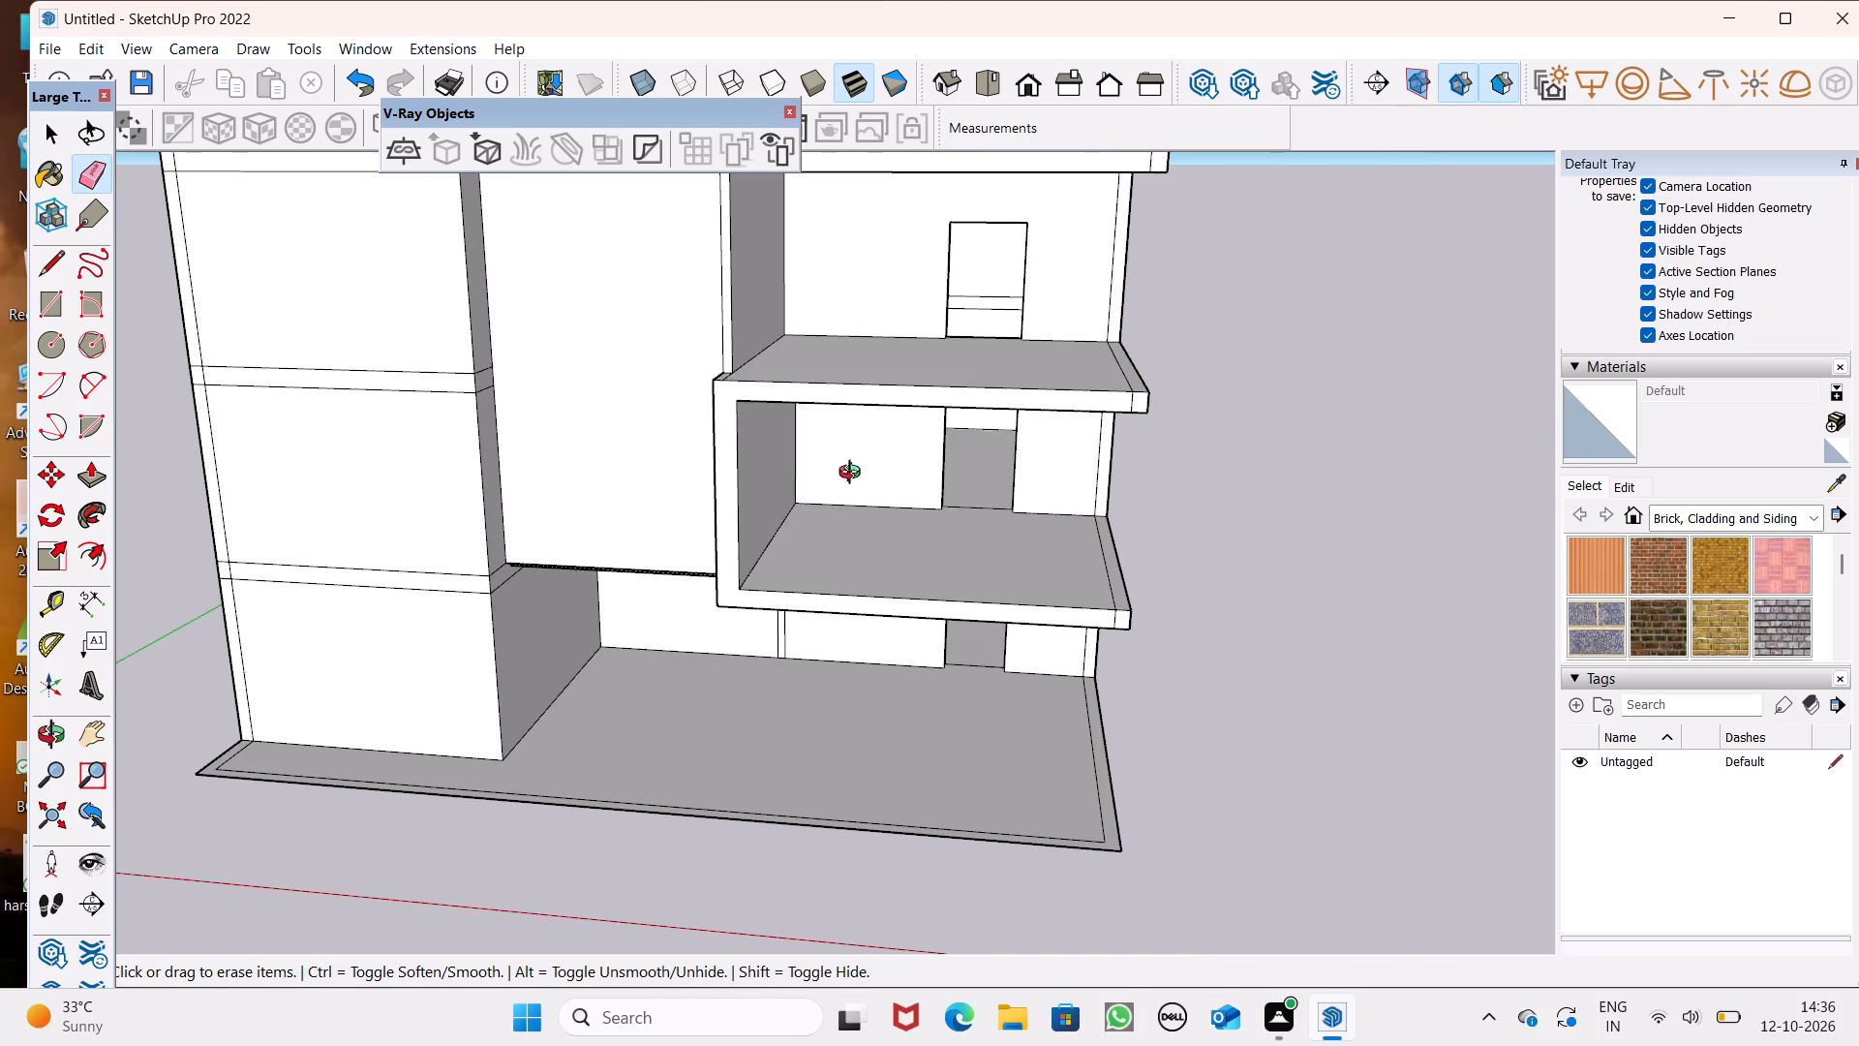
middle_drag(854, 475, 865, 322)
scroll(879, 279, up, 3)
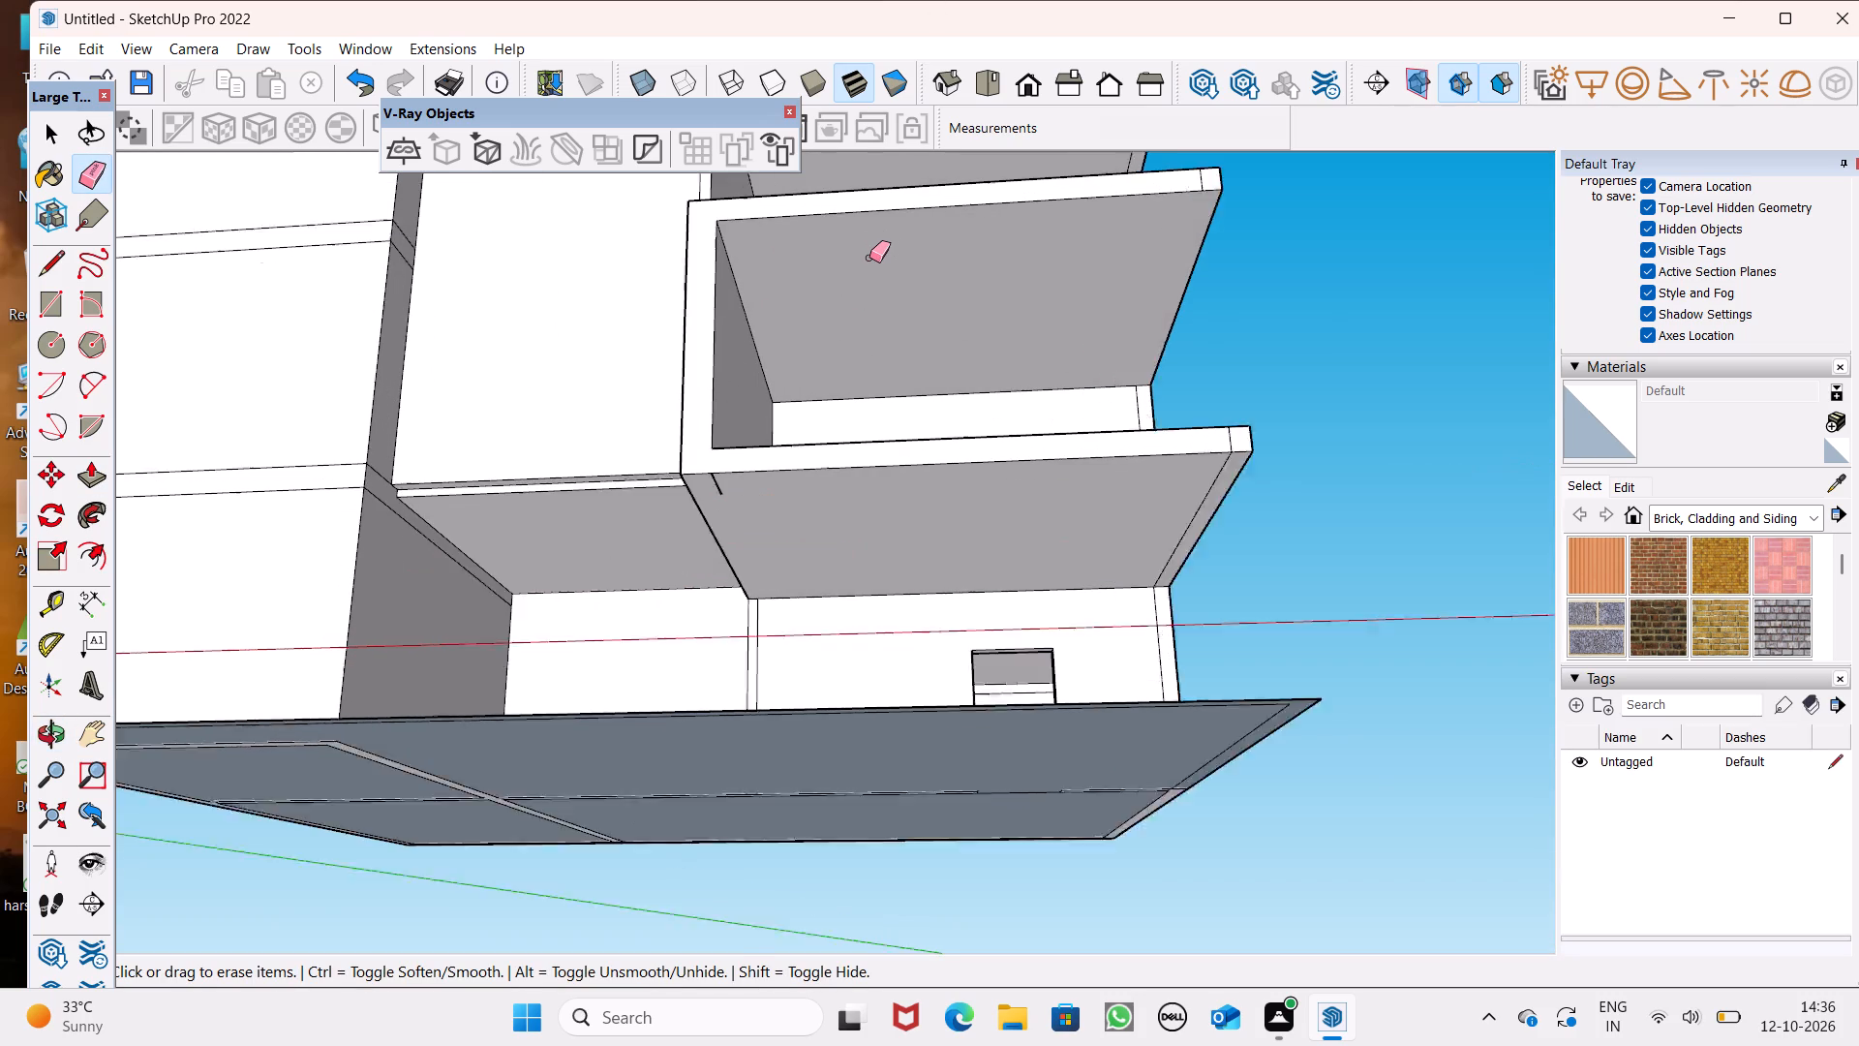
scroll(869, 258, up, 1)
scroll(824, 255, down, 2)
middle_drag(862, 374, 890, 440)
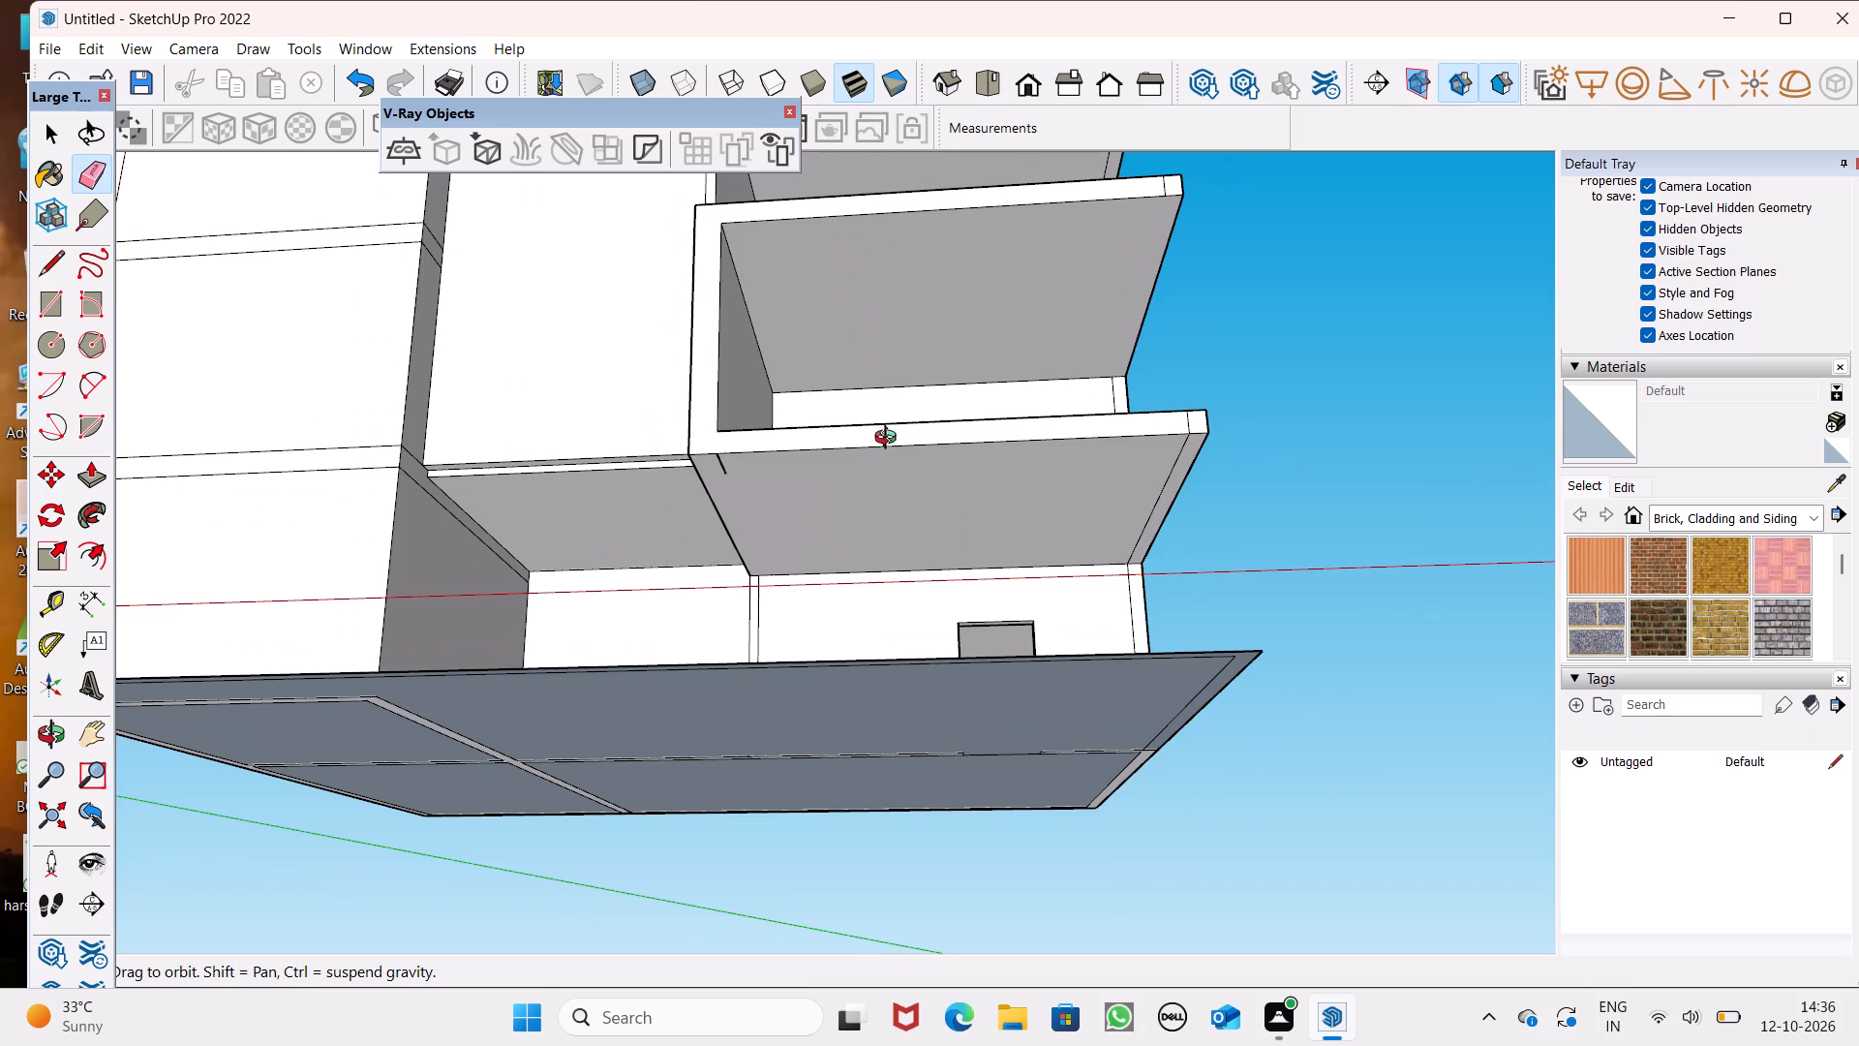
middle_drag(890, 440, 832, 519)
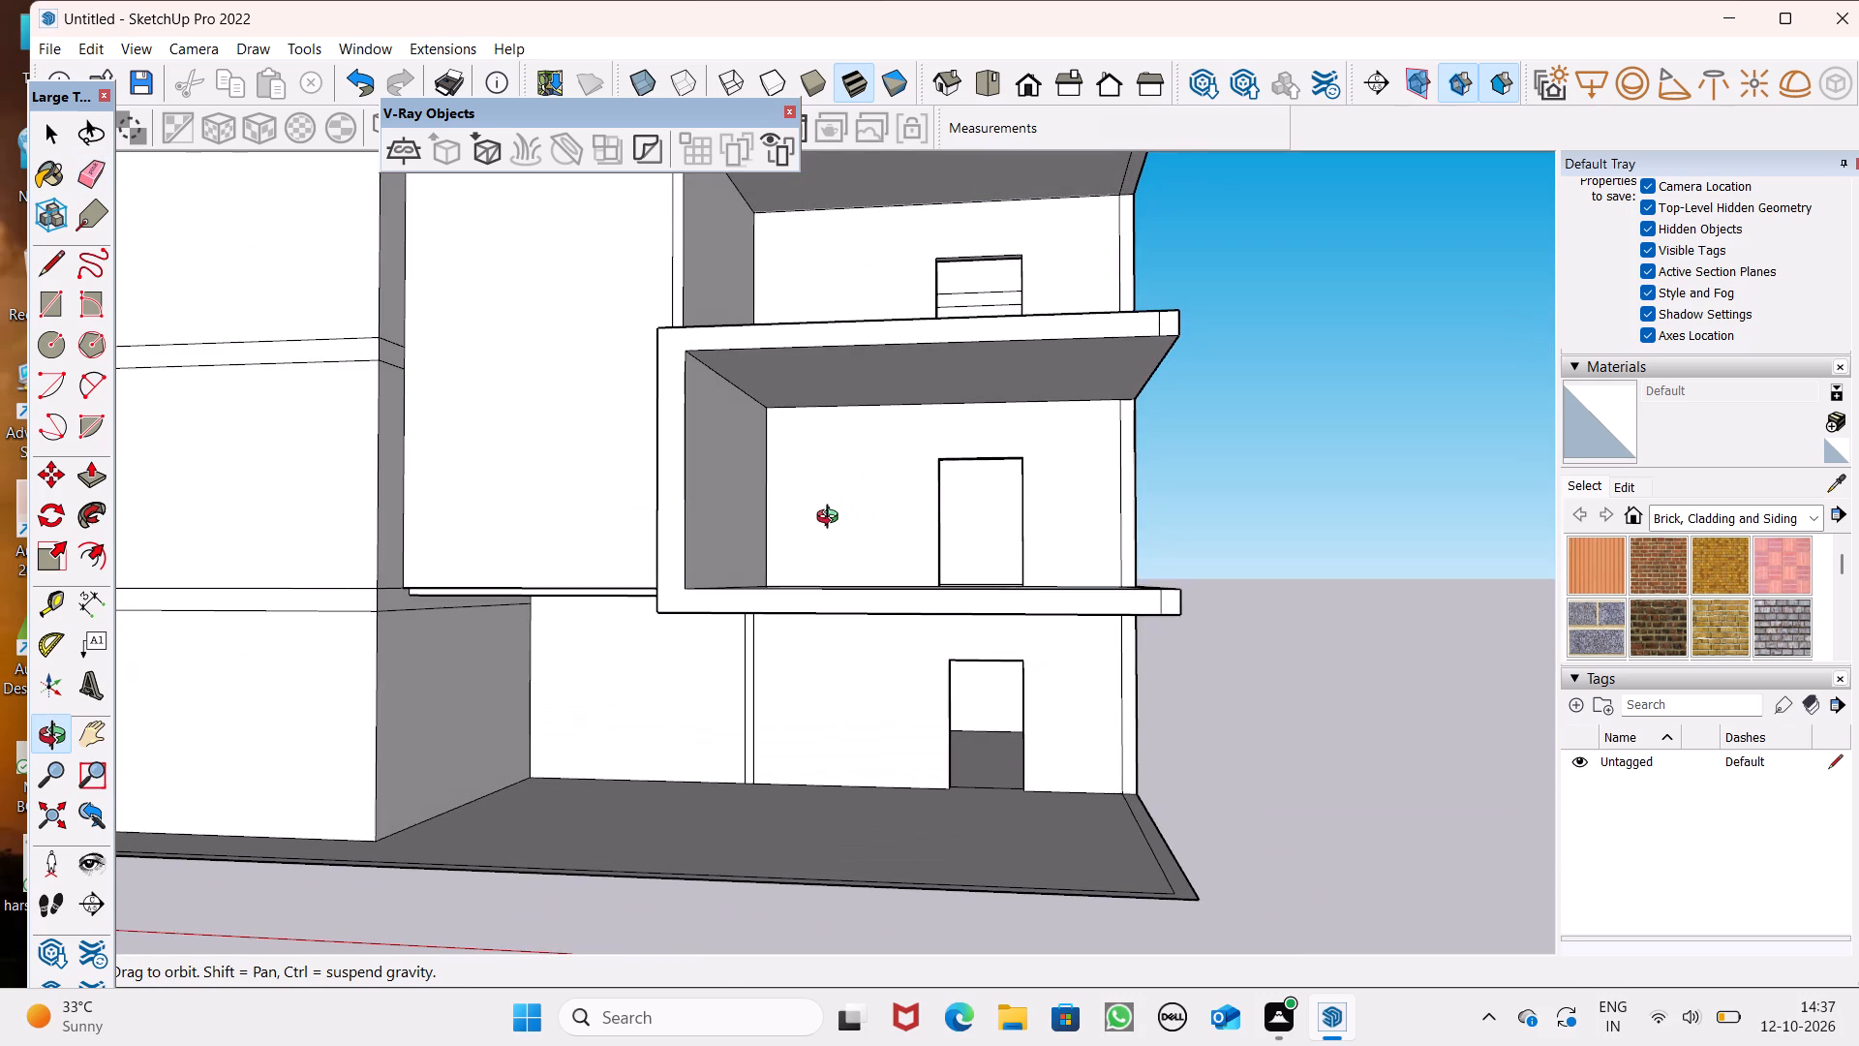
middle_drag(832, 519, 832, 518)
middle_drag(930, 624, 988, 631)
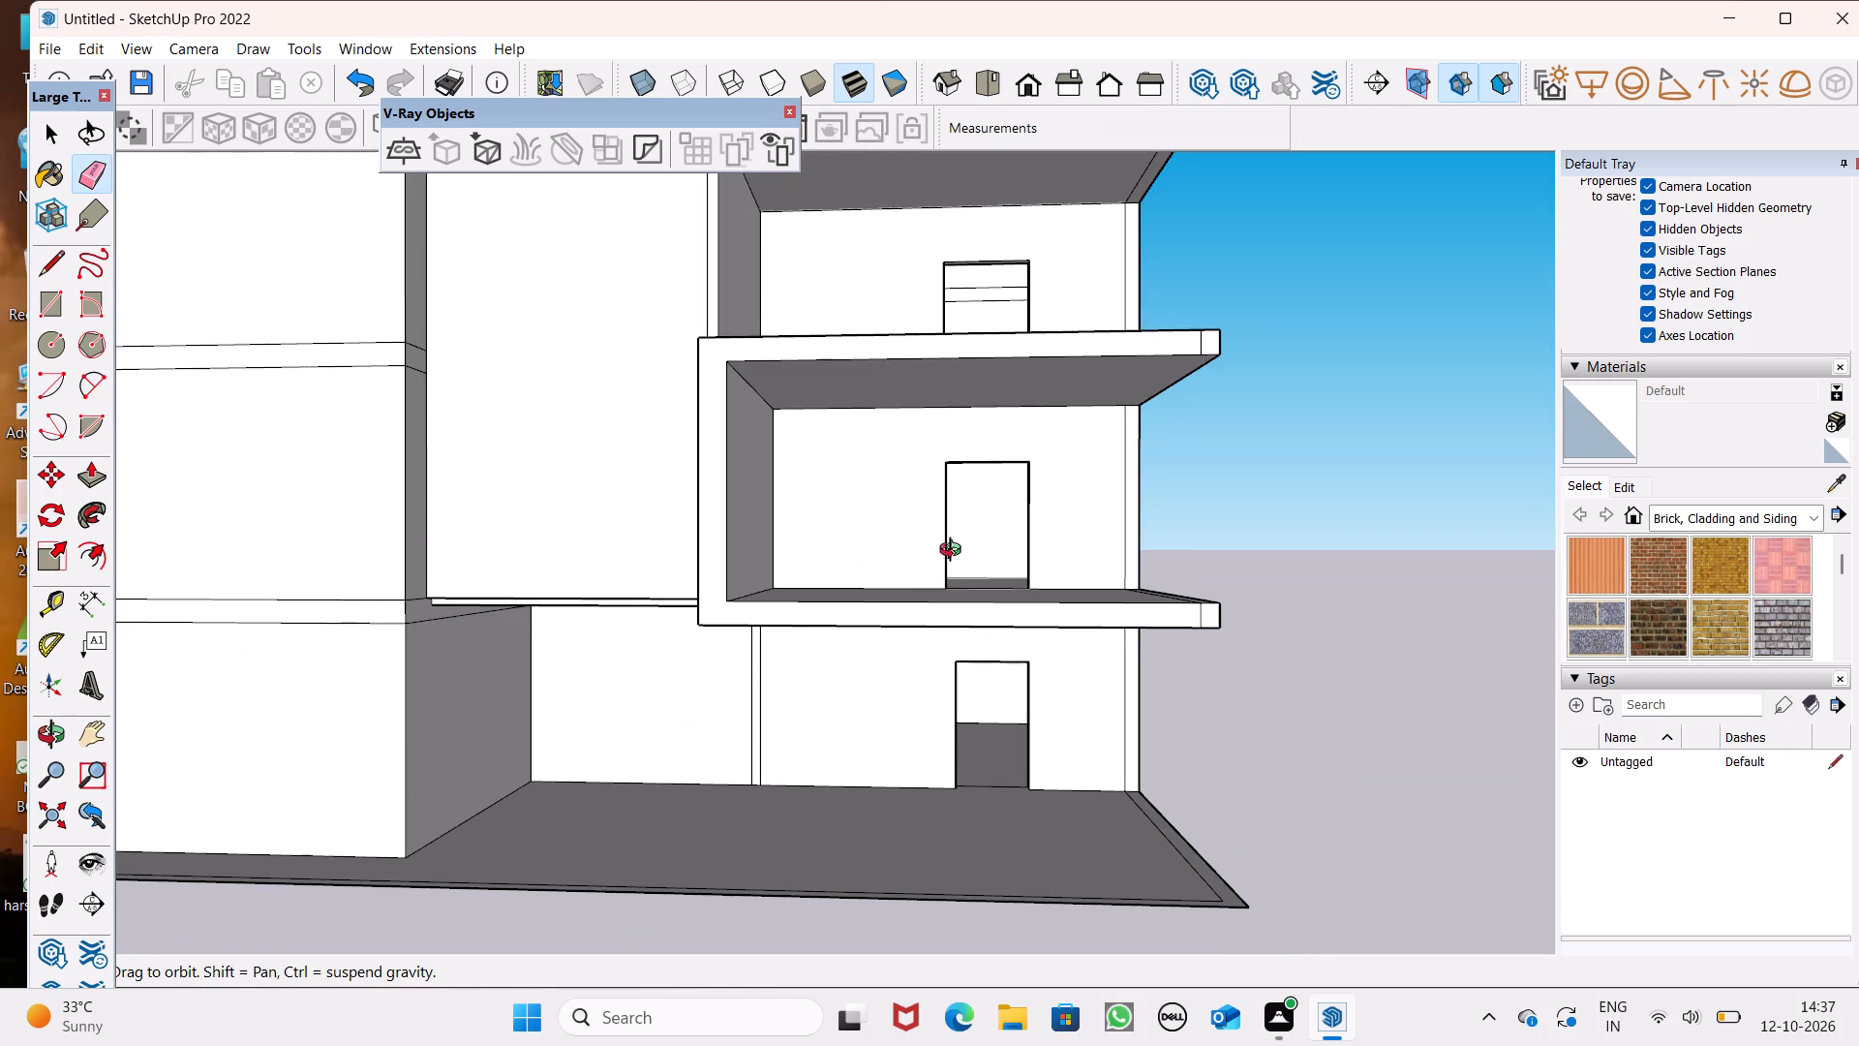
scroll(849, 397, up, 5)
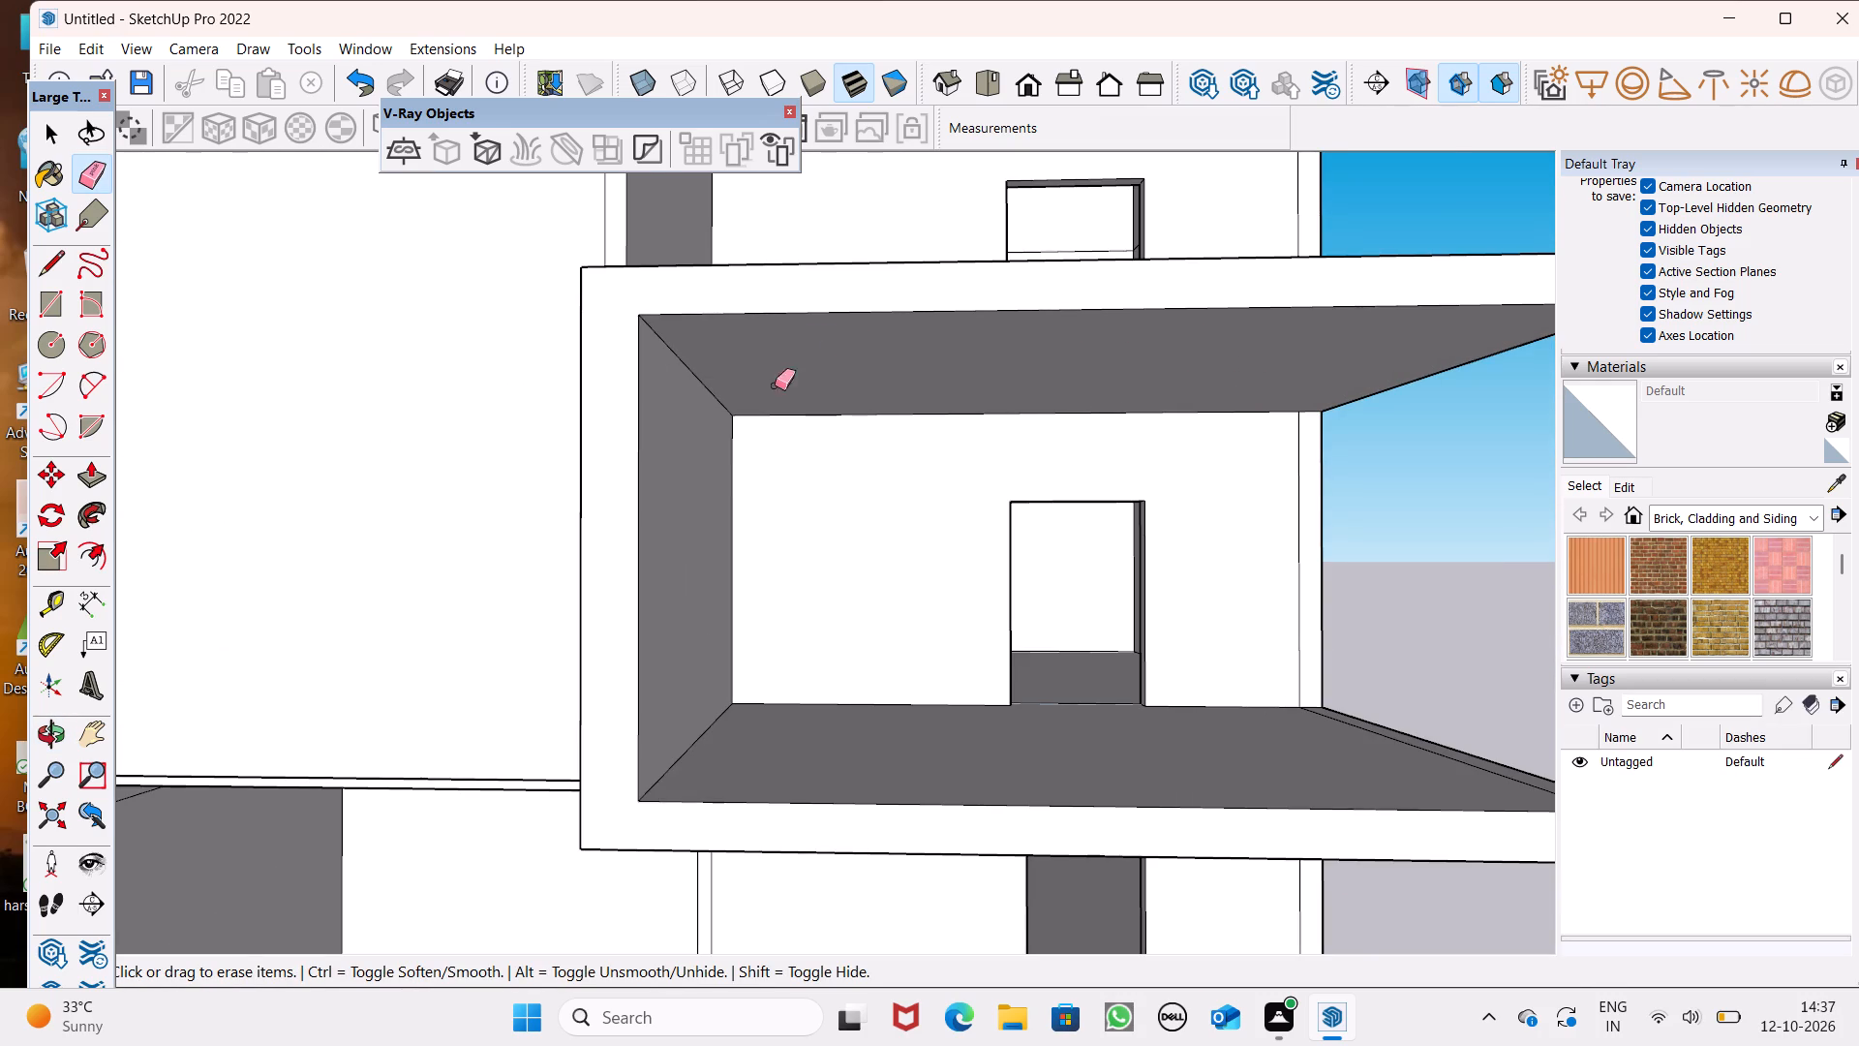
scroll(773, 391, down, 6)
scroll(850, 593, down, 3)
key(space)
key(space)
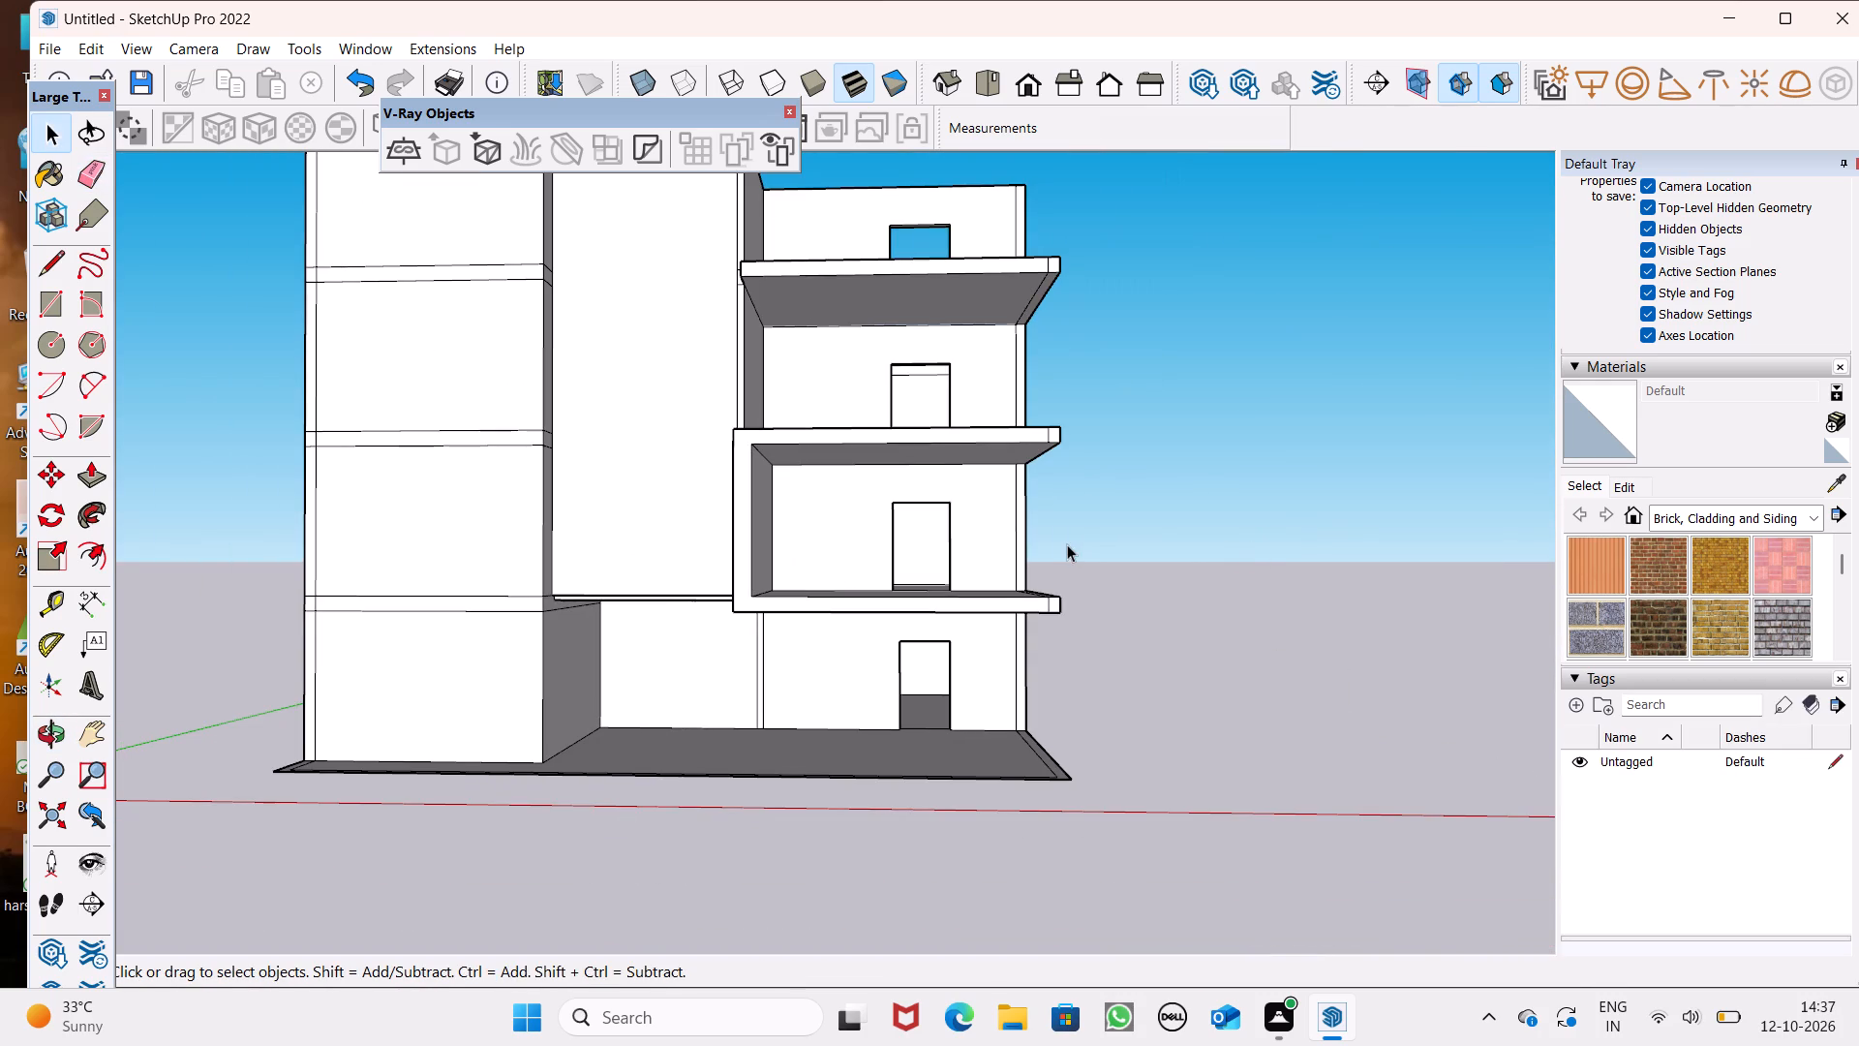
key(space)
key(space)
middle_drag(836, 662, 851, 763)
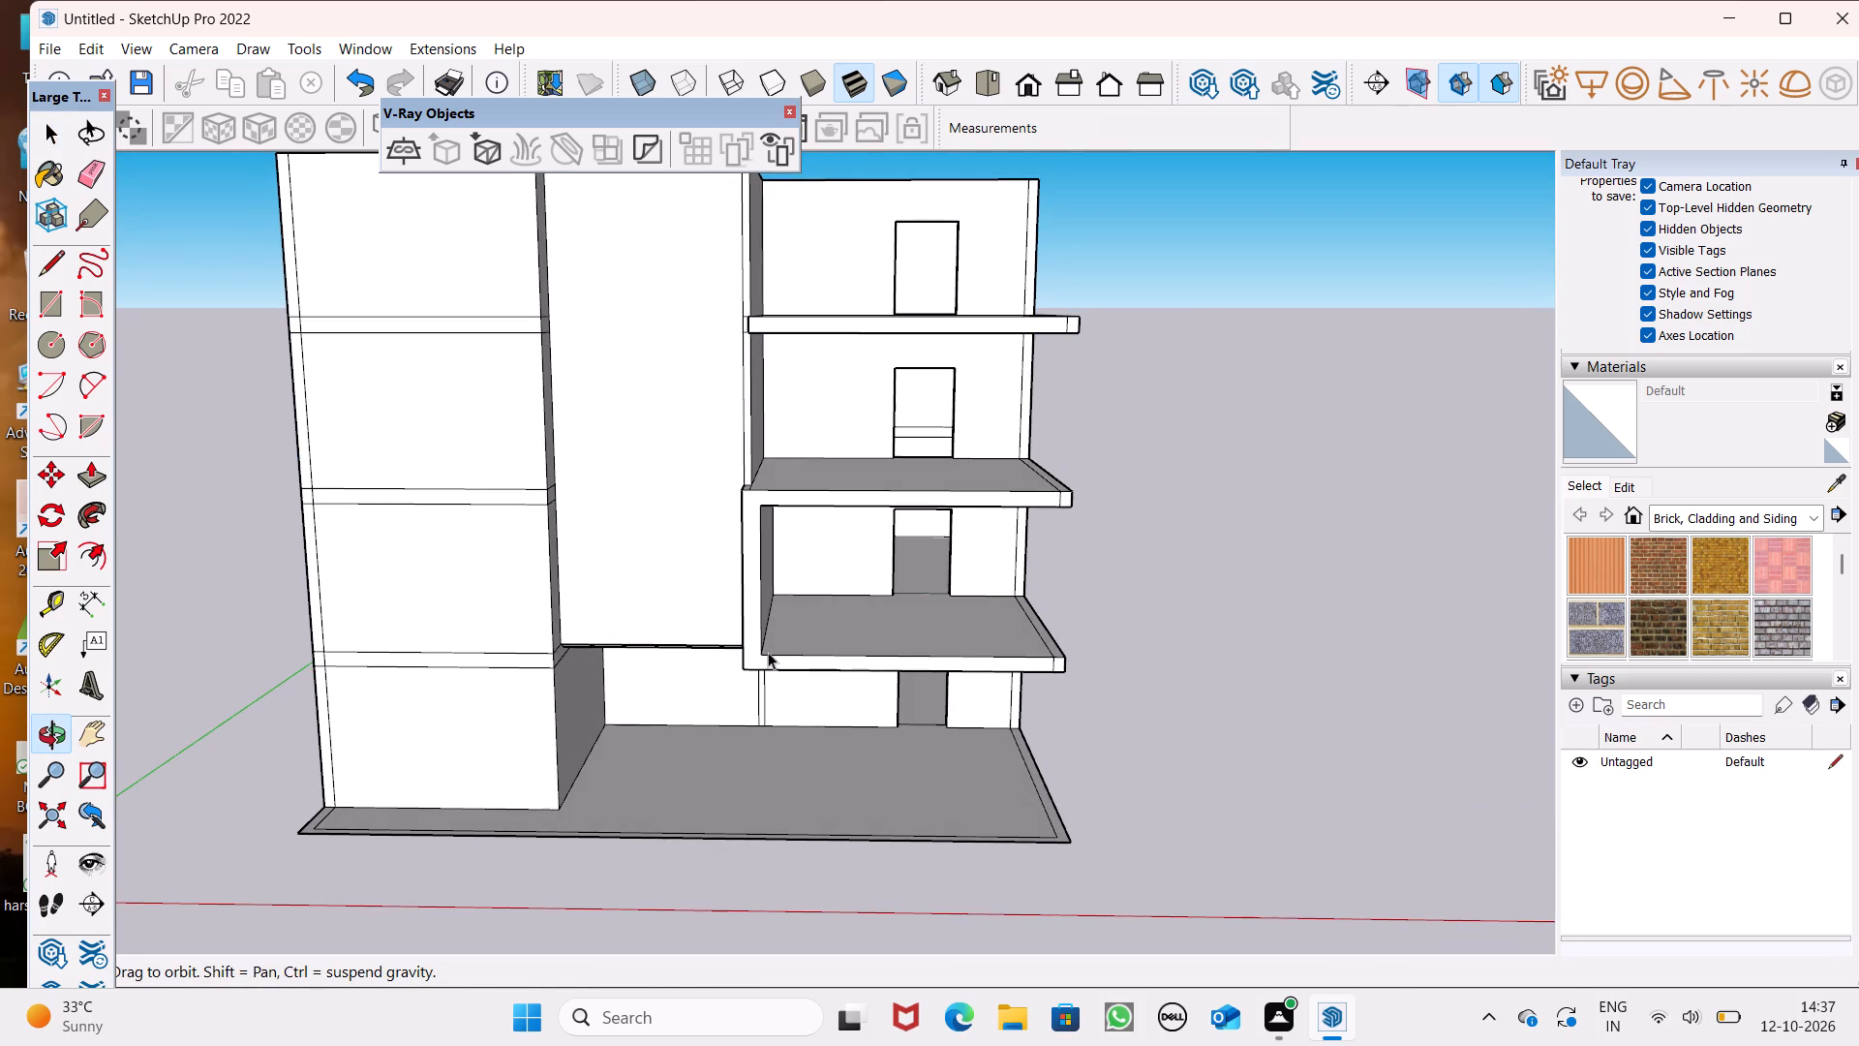
Thicken the first-floor balcony slab downward by 5 1/8", pulling its underside and levelling the narrow outer edge strip with it.
click(86, 477)
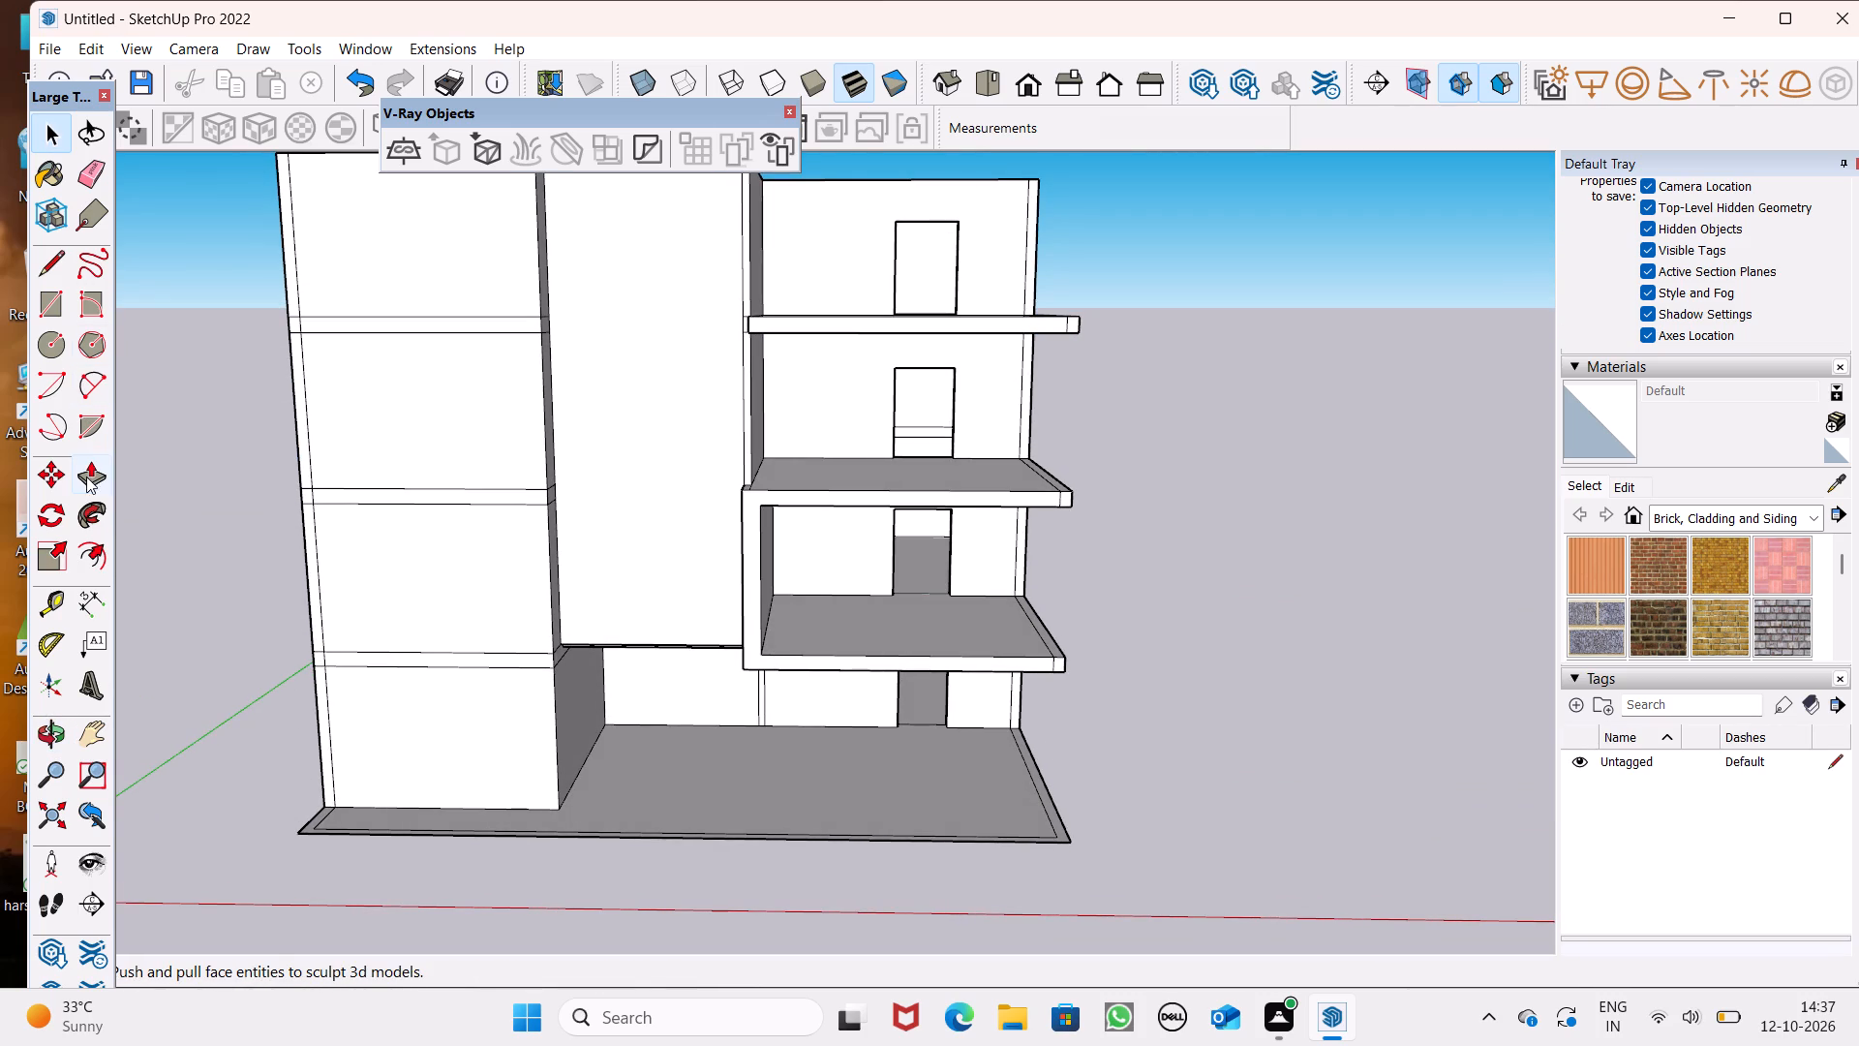
middle_drag(933, 631, 894, 344)
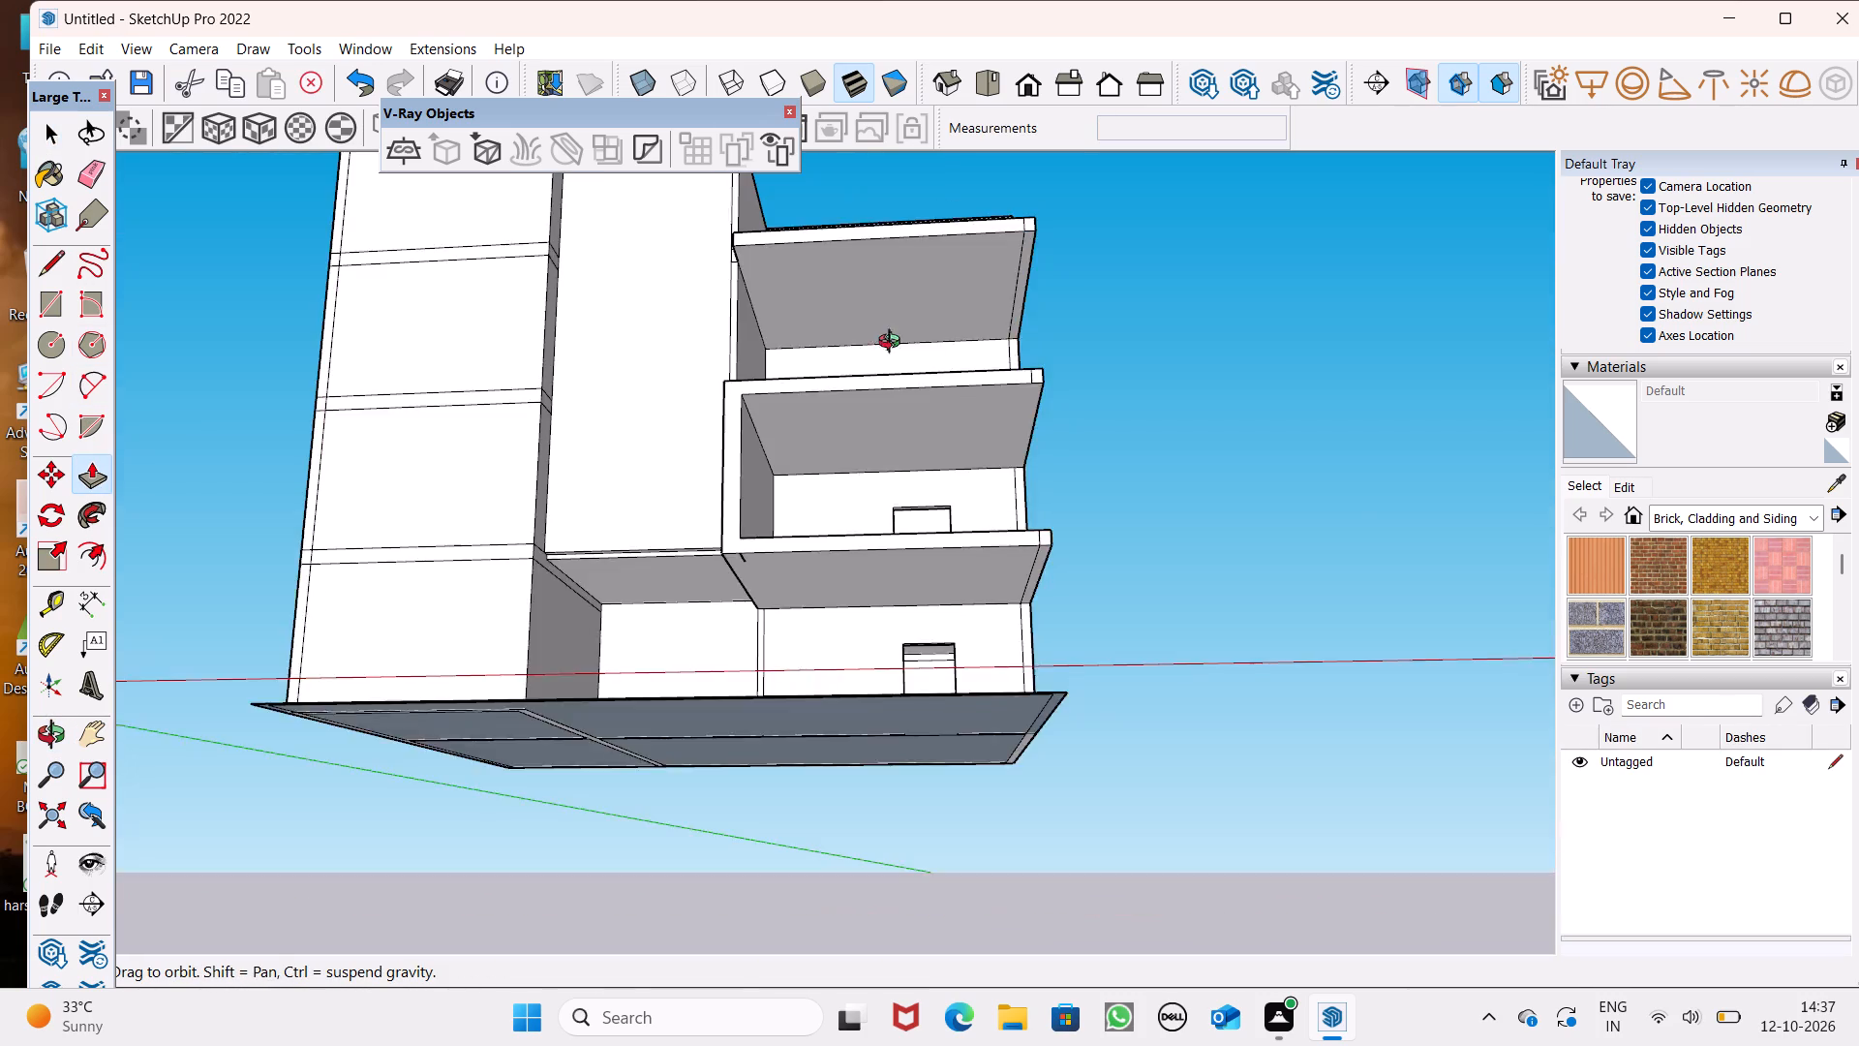
middle_drag(894, 344, 894, 324)
scroll(894, 324, up, 1)
scroll(984, 510, up, 4)
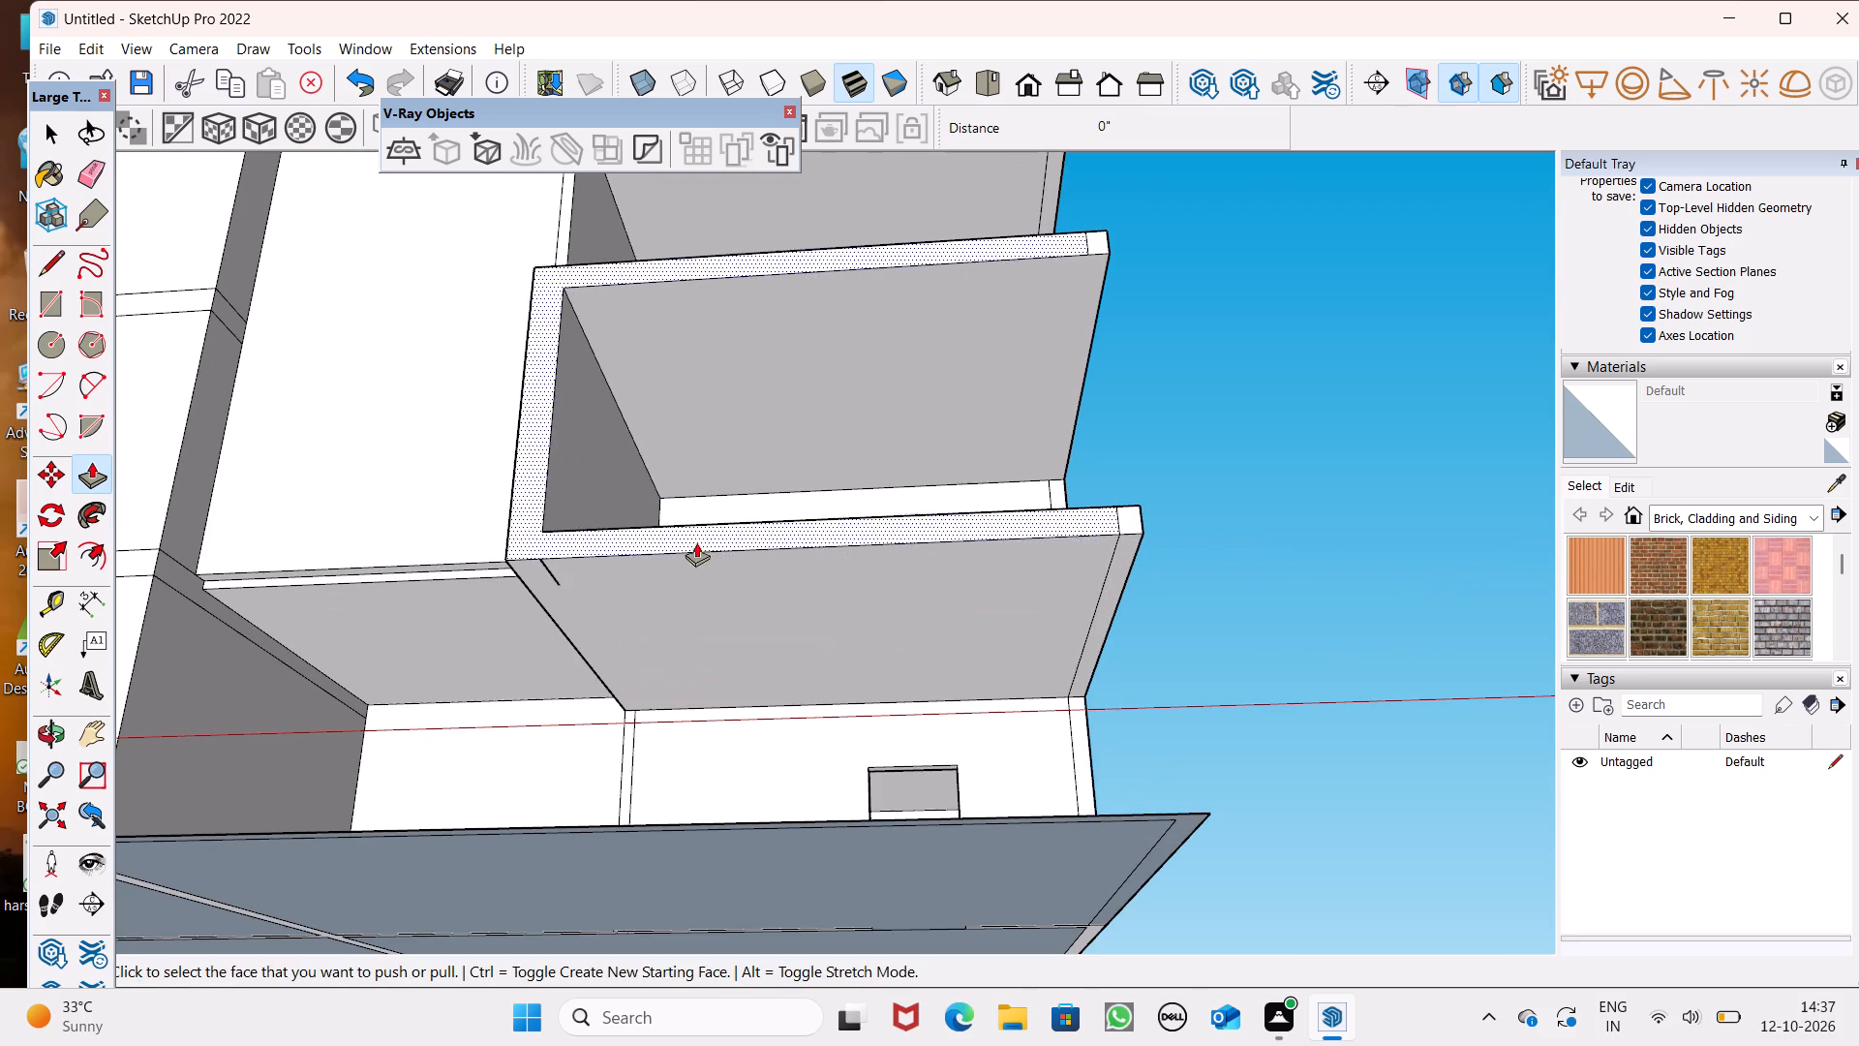
drag(655, 588, 669, 600)
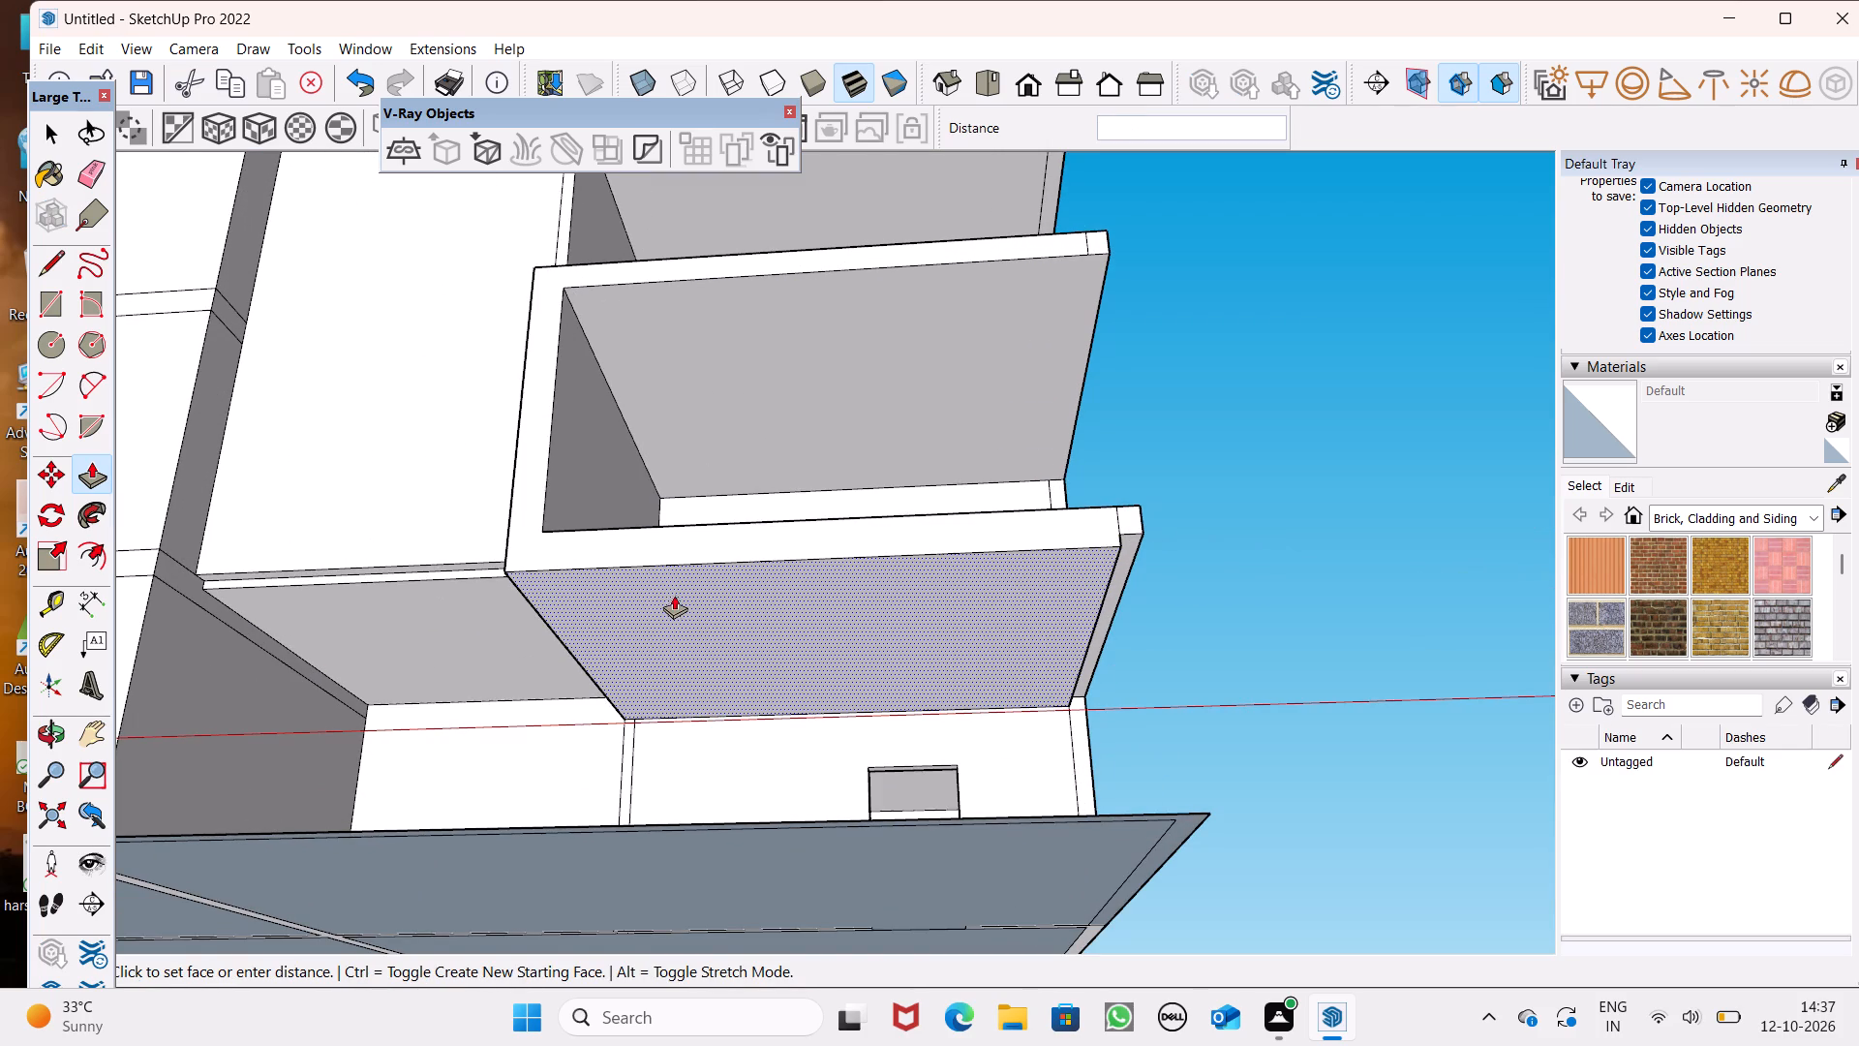
scroll(1103, 555, up, 1)
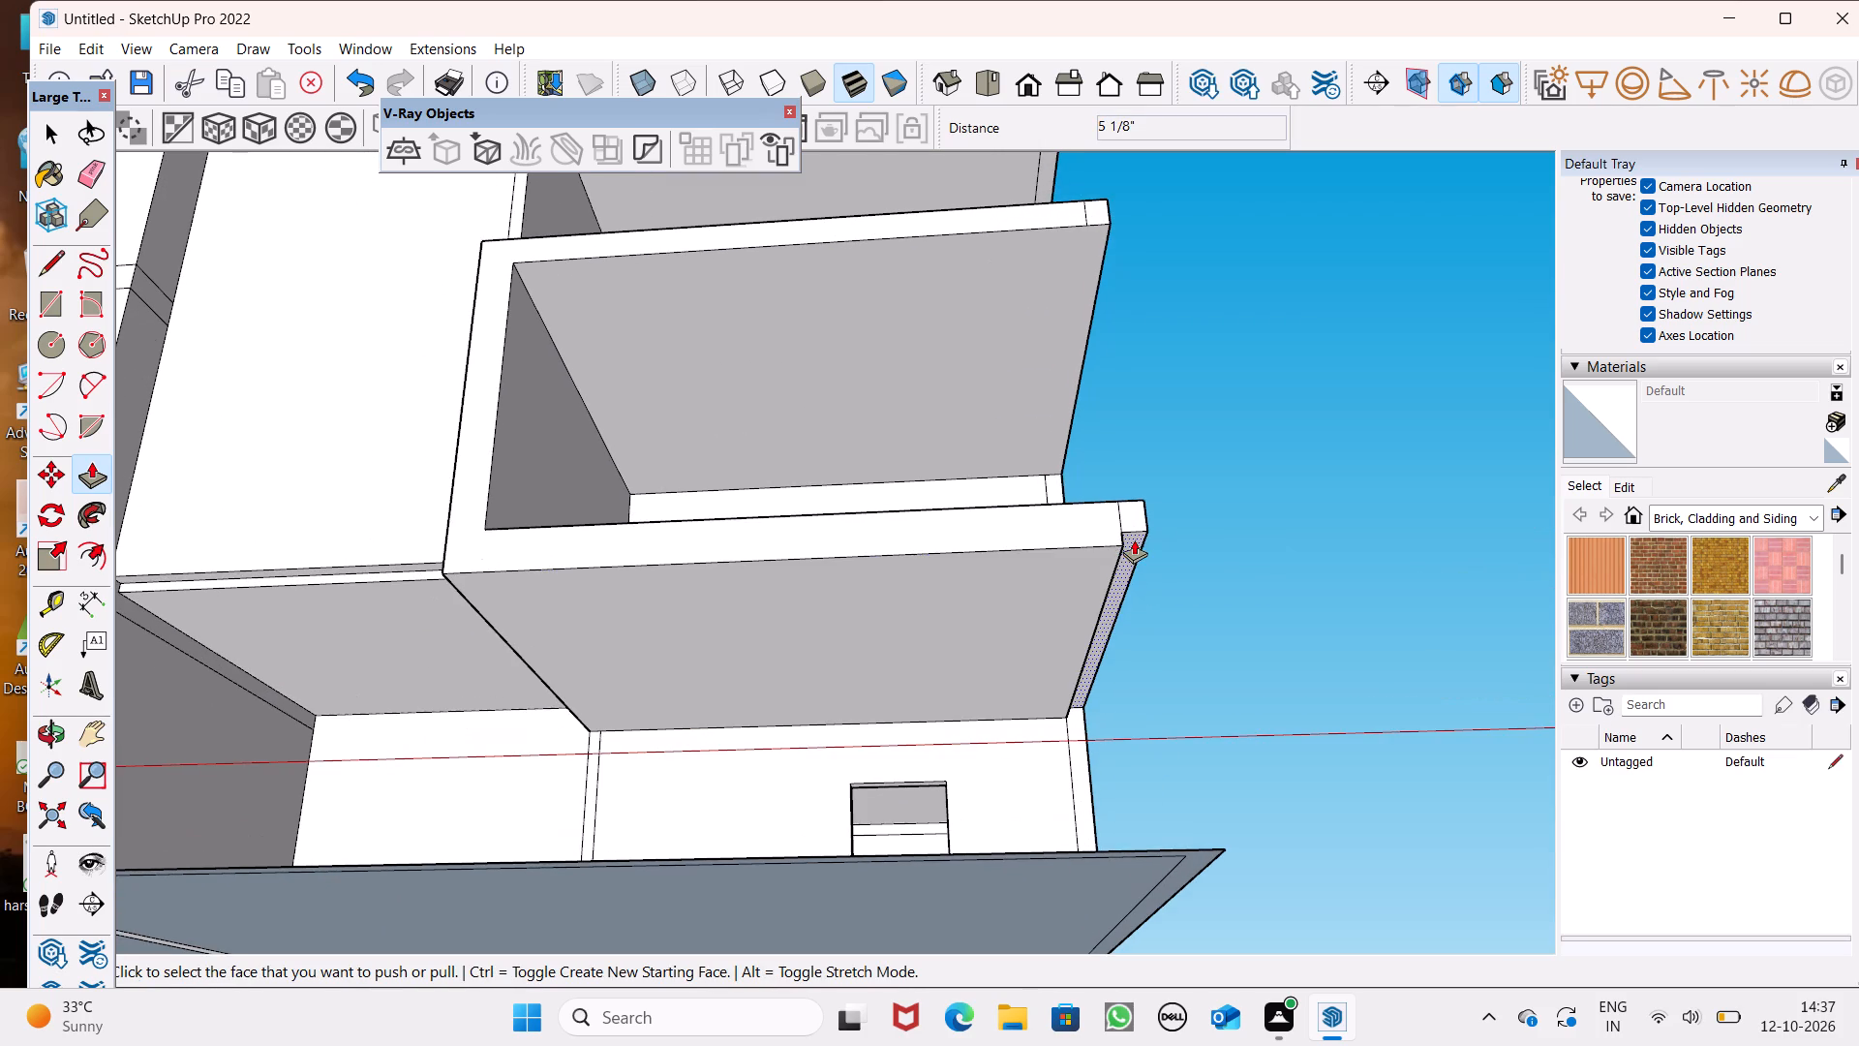
drag(1136, 536, 1103, 567)
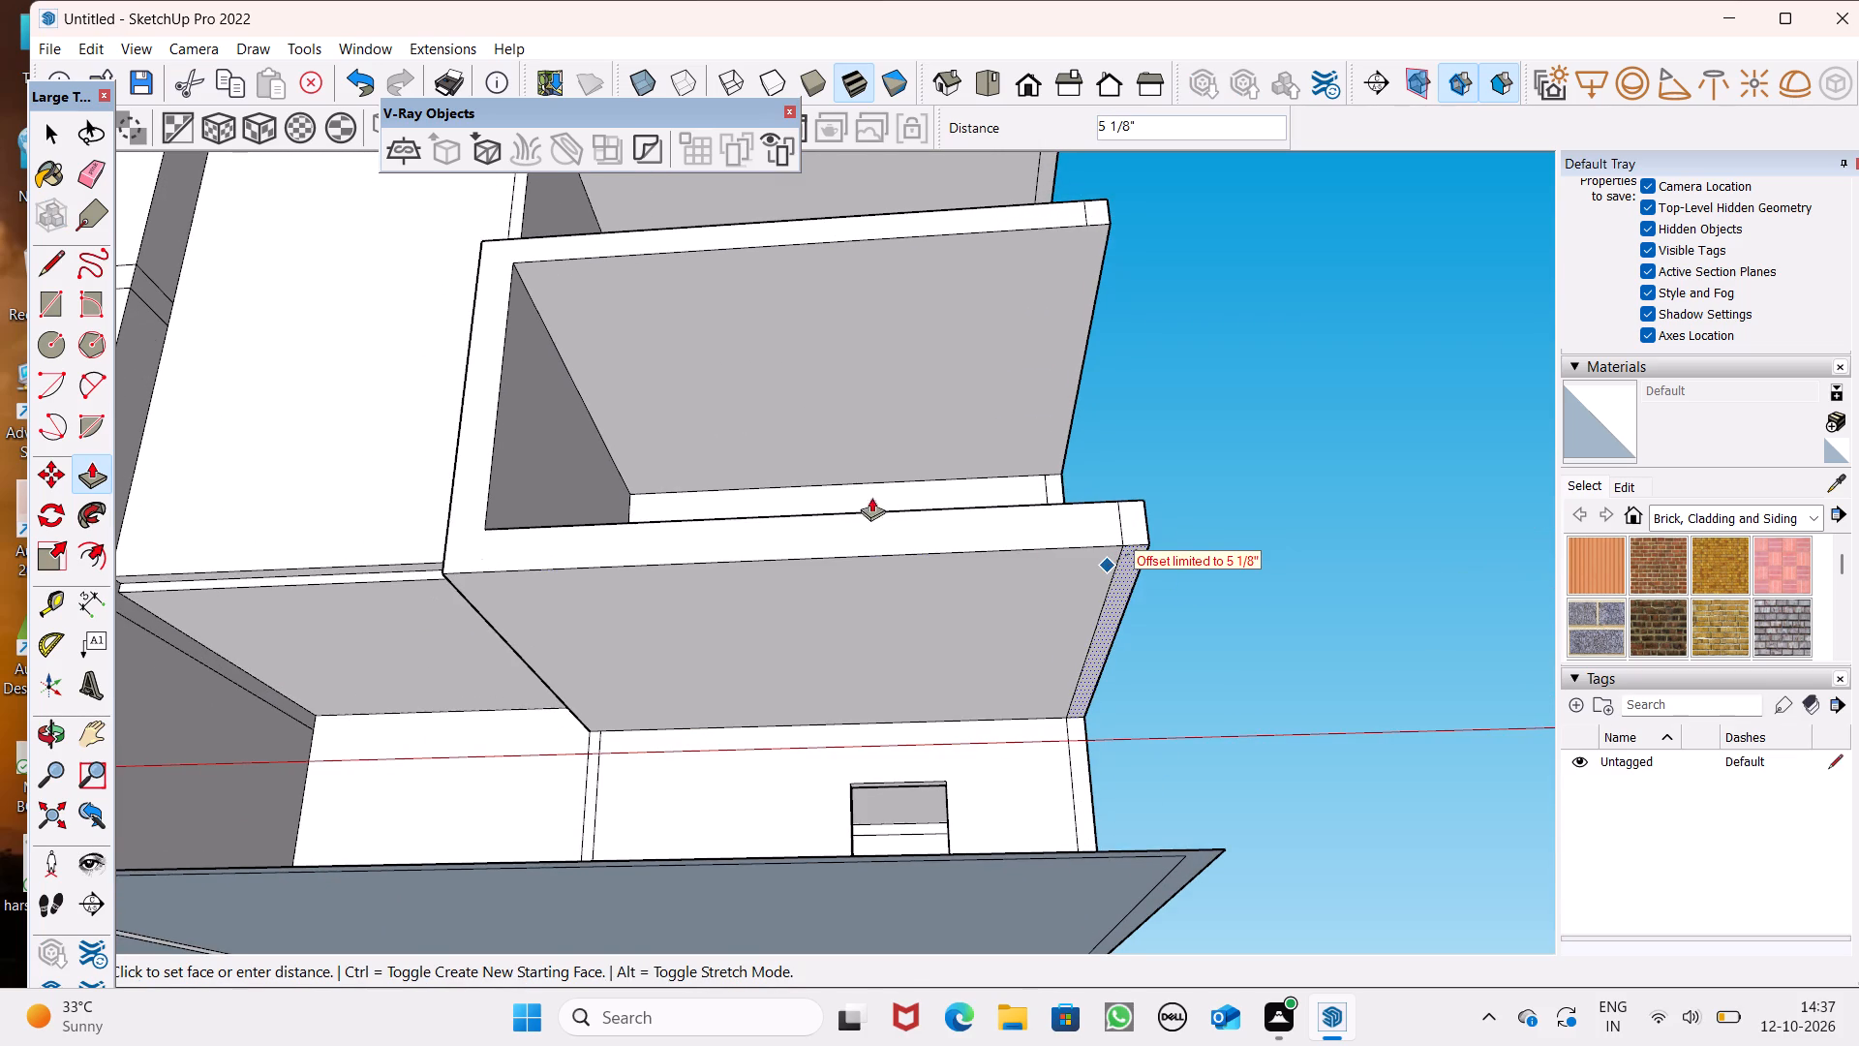
Pull the underside of the second-floor balcony slab, inside the top of the frame, down about 10 9/16".
scroll(790, 463, down, 4)
middle_drag(866, 584, 903, 733)
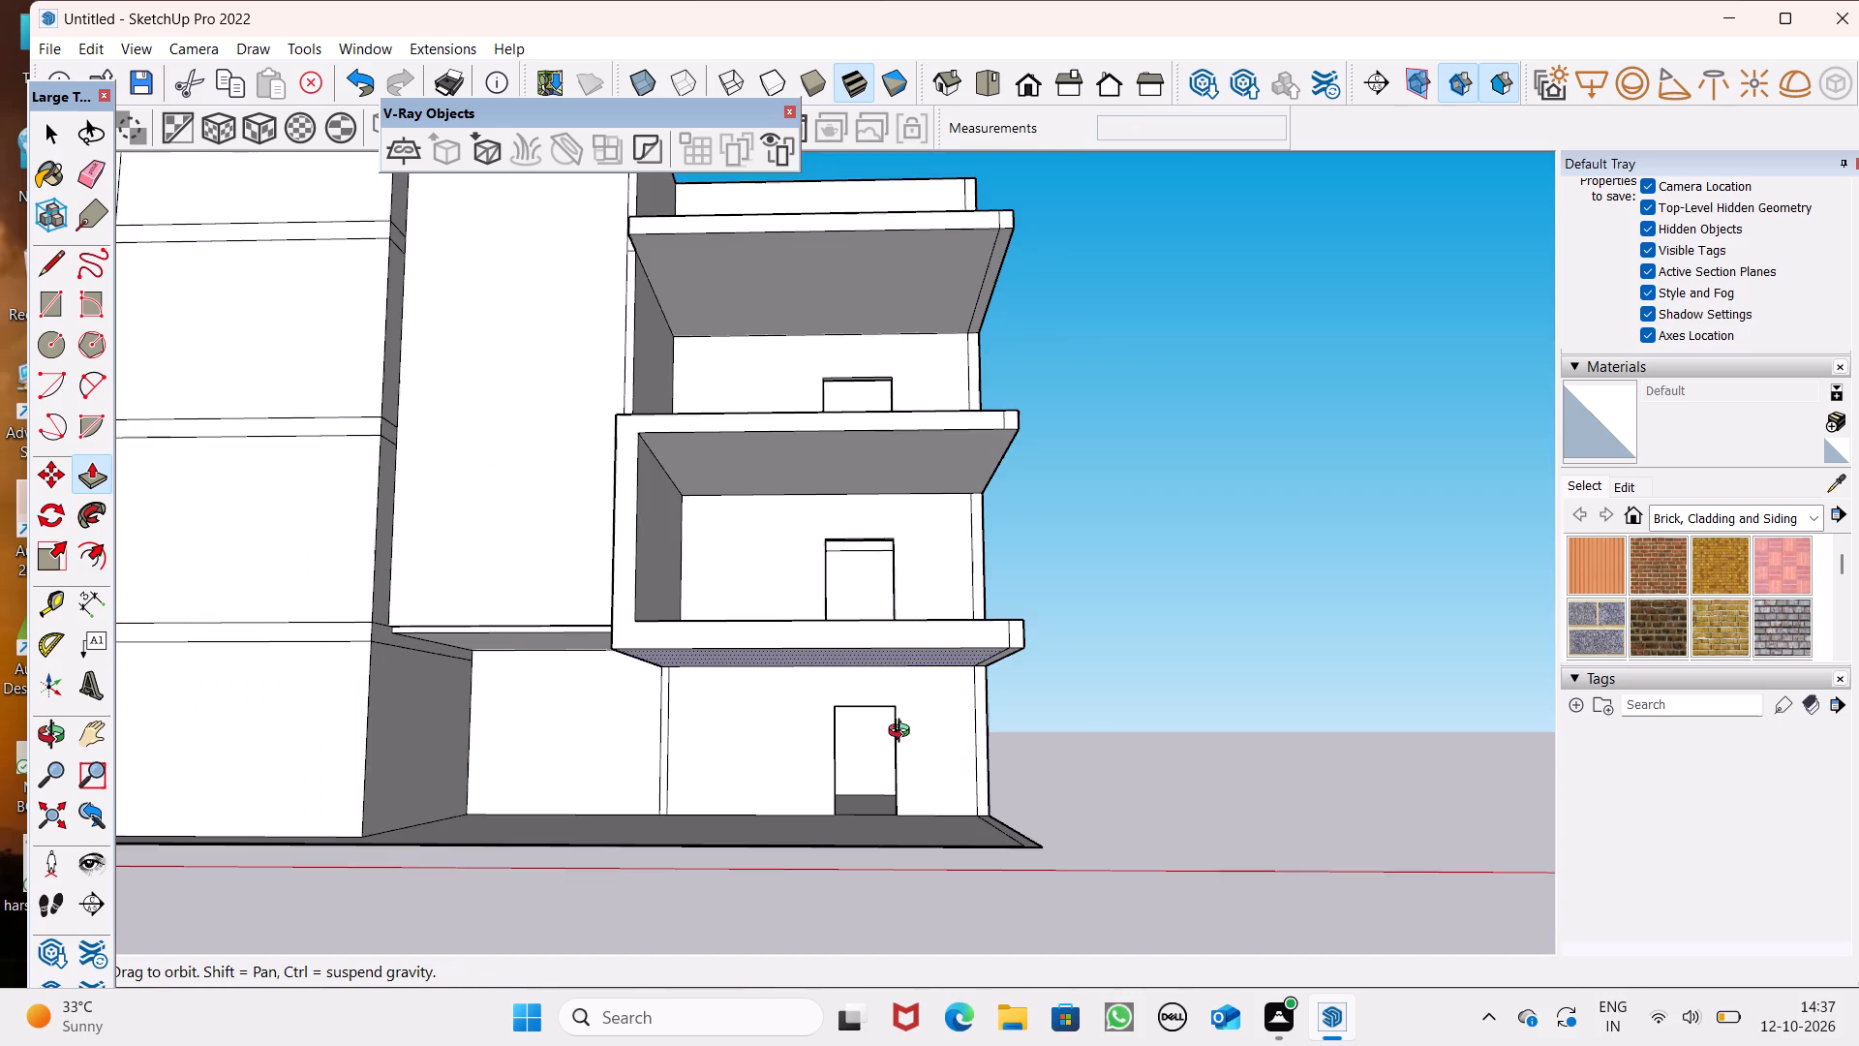
middle_drag(903, 733, 926, 821)
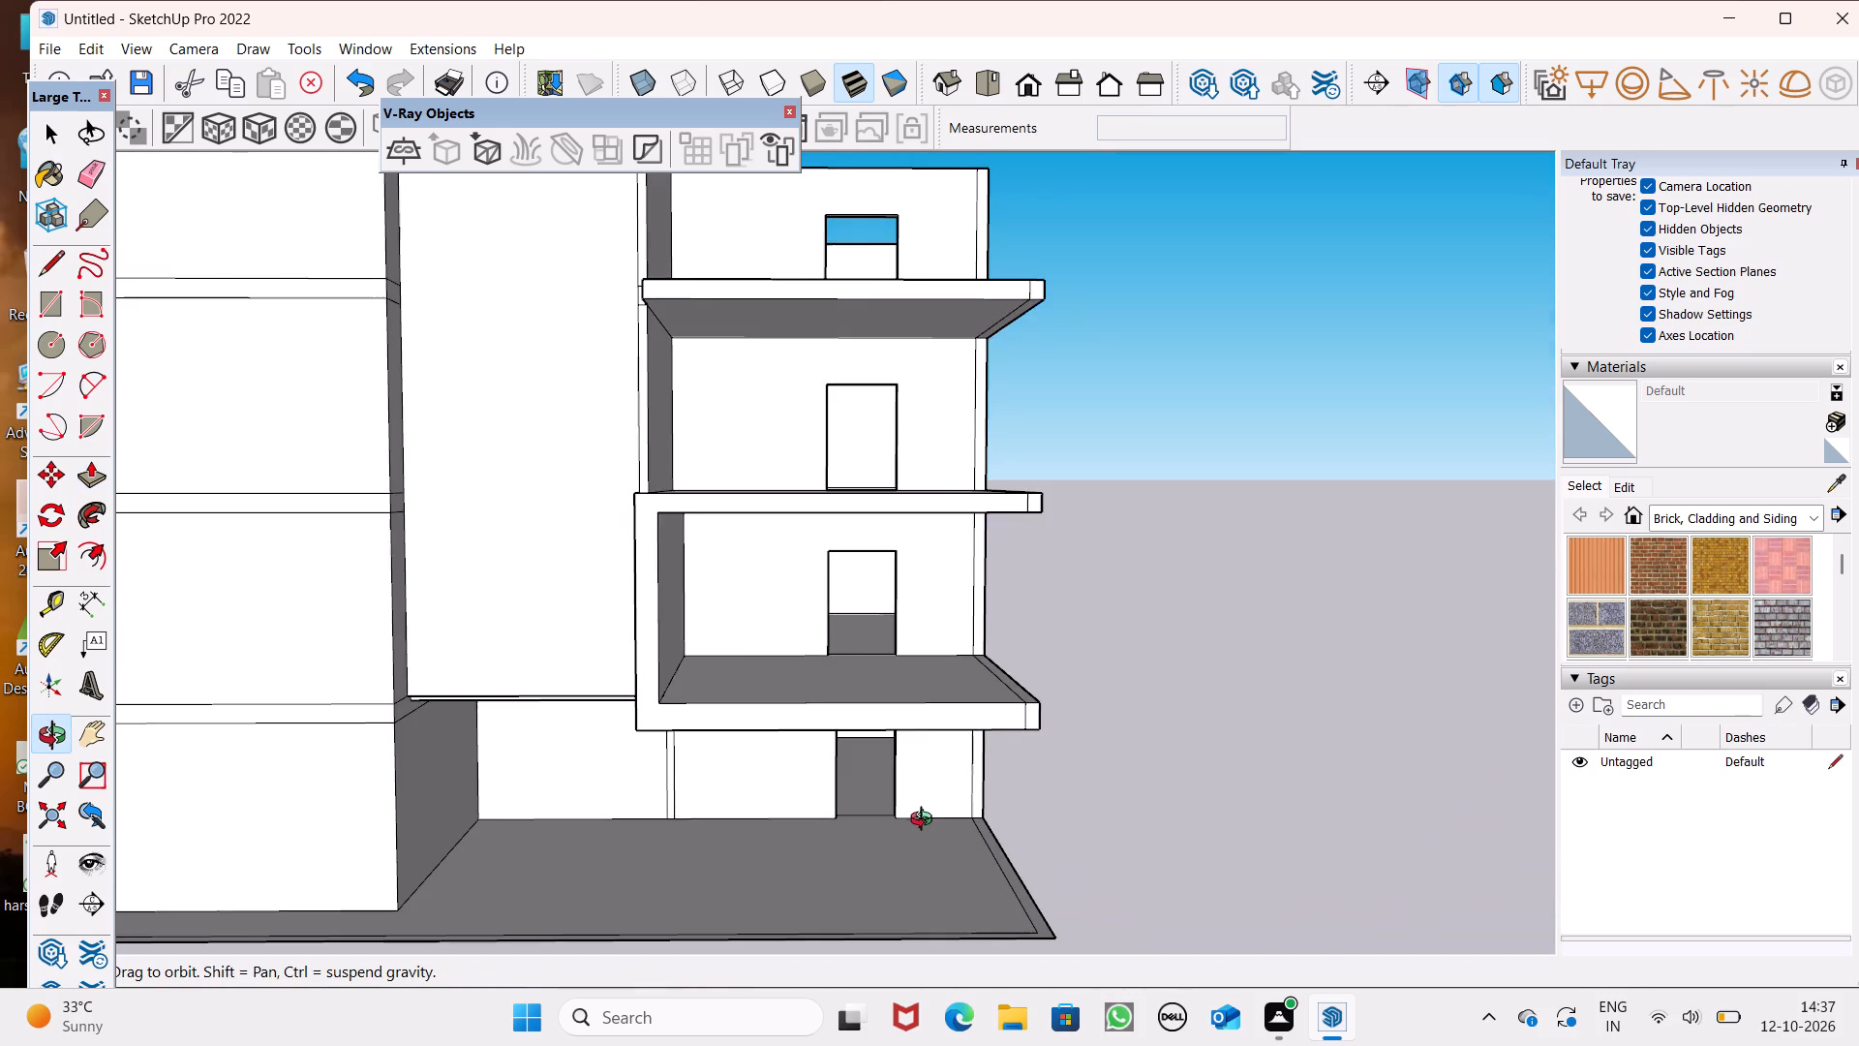
middle_drag(926, 821, 931, 835)
scroll(880, 609, up, 4)
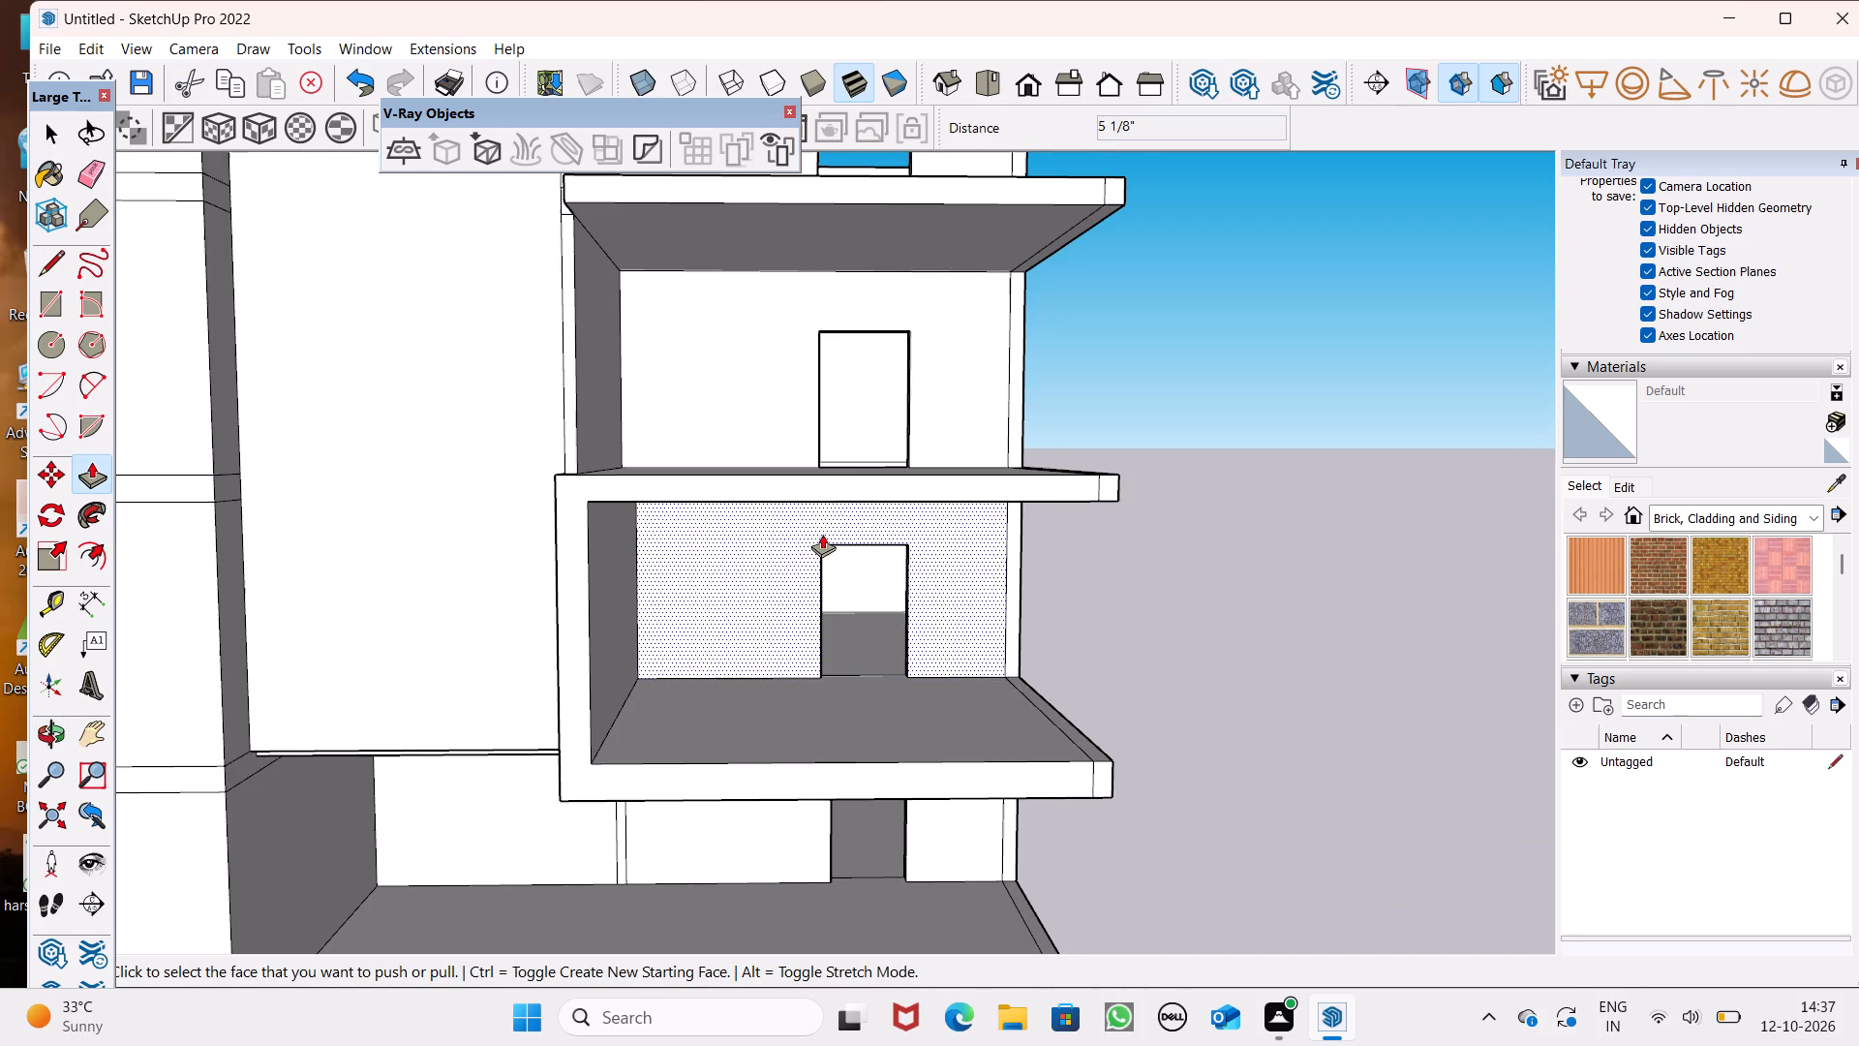
scroll(822, 534, up, 3)
middle_drag(840, 497, 826, 385)
drag(695, 344, 693, 371)
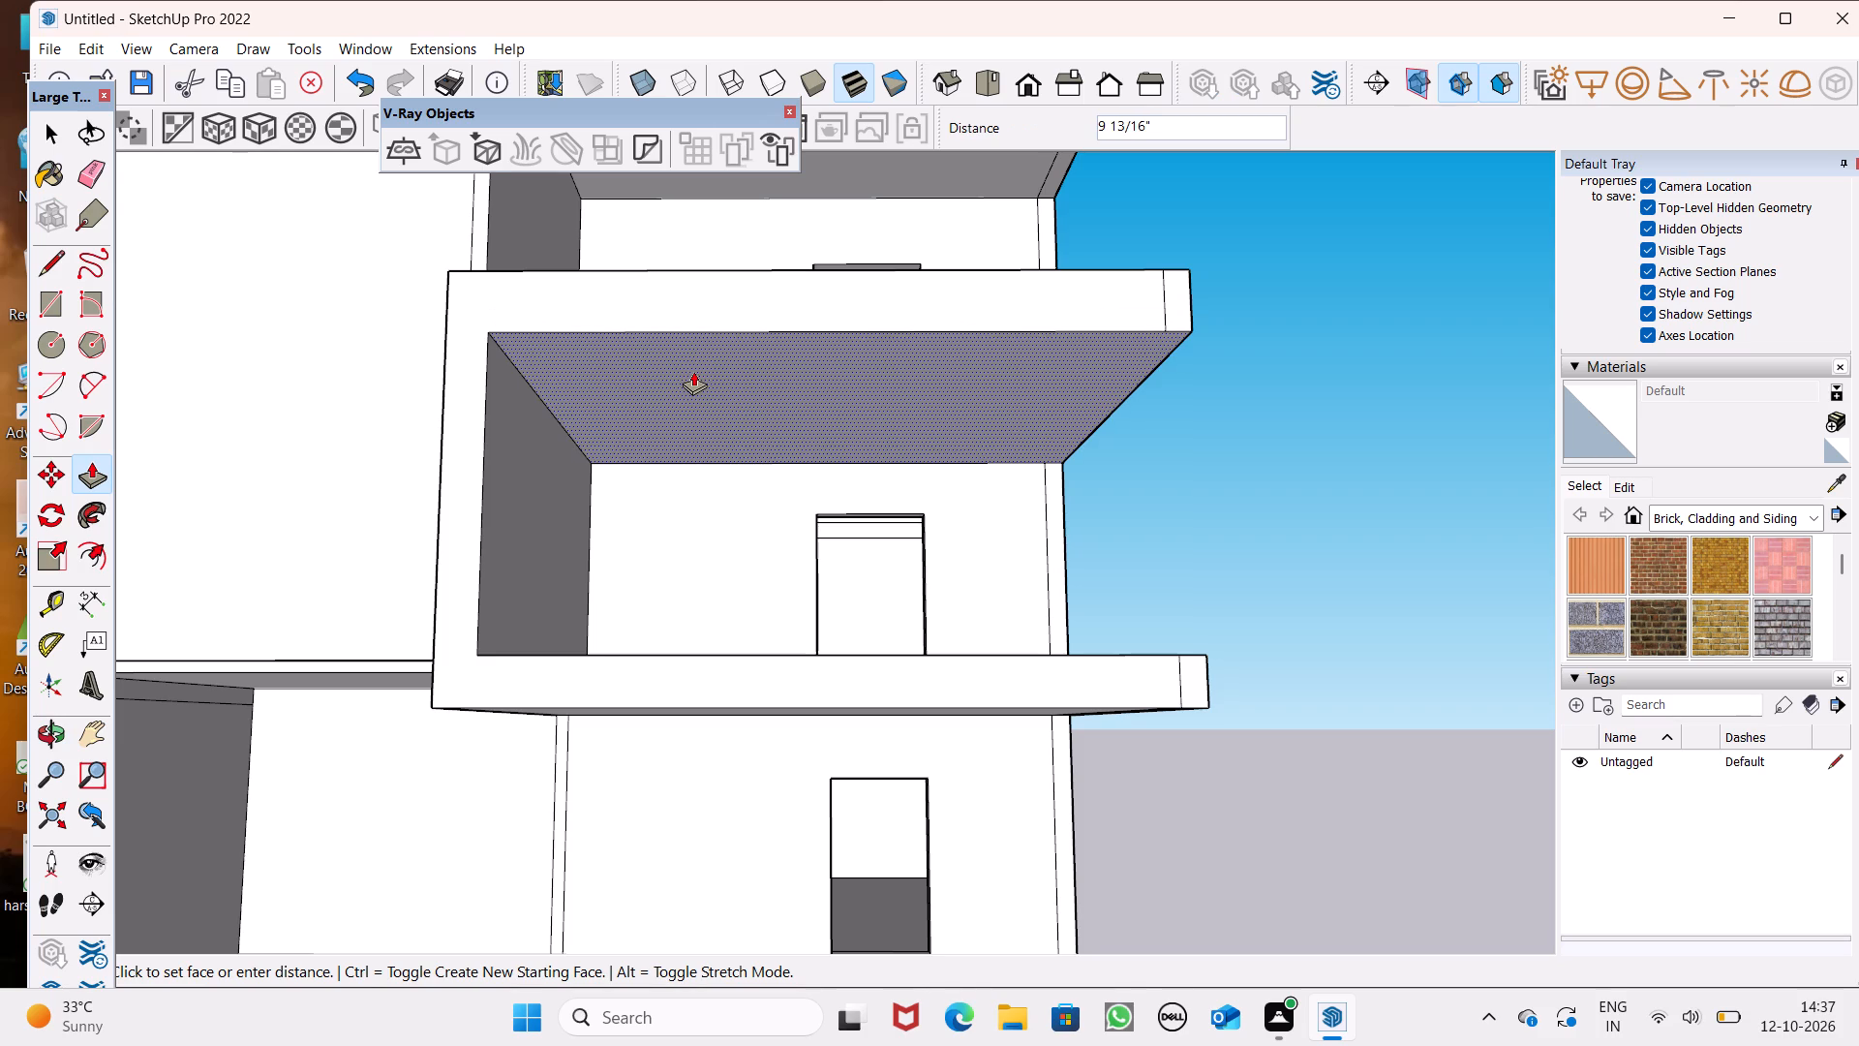
Examine the framed balcony and the slabs above and below it, comparing their edge thicknesses.
scroll(709, 400, down, 1)
scroll(1410, 709, down, 4)
middle_drag(1308, 717, 1320, 850)
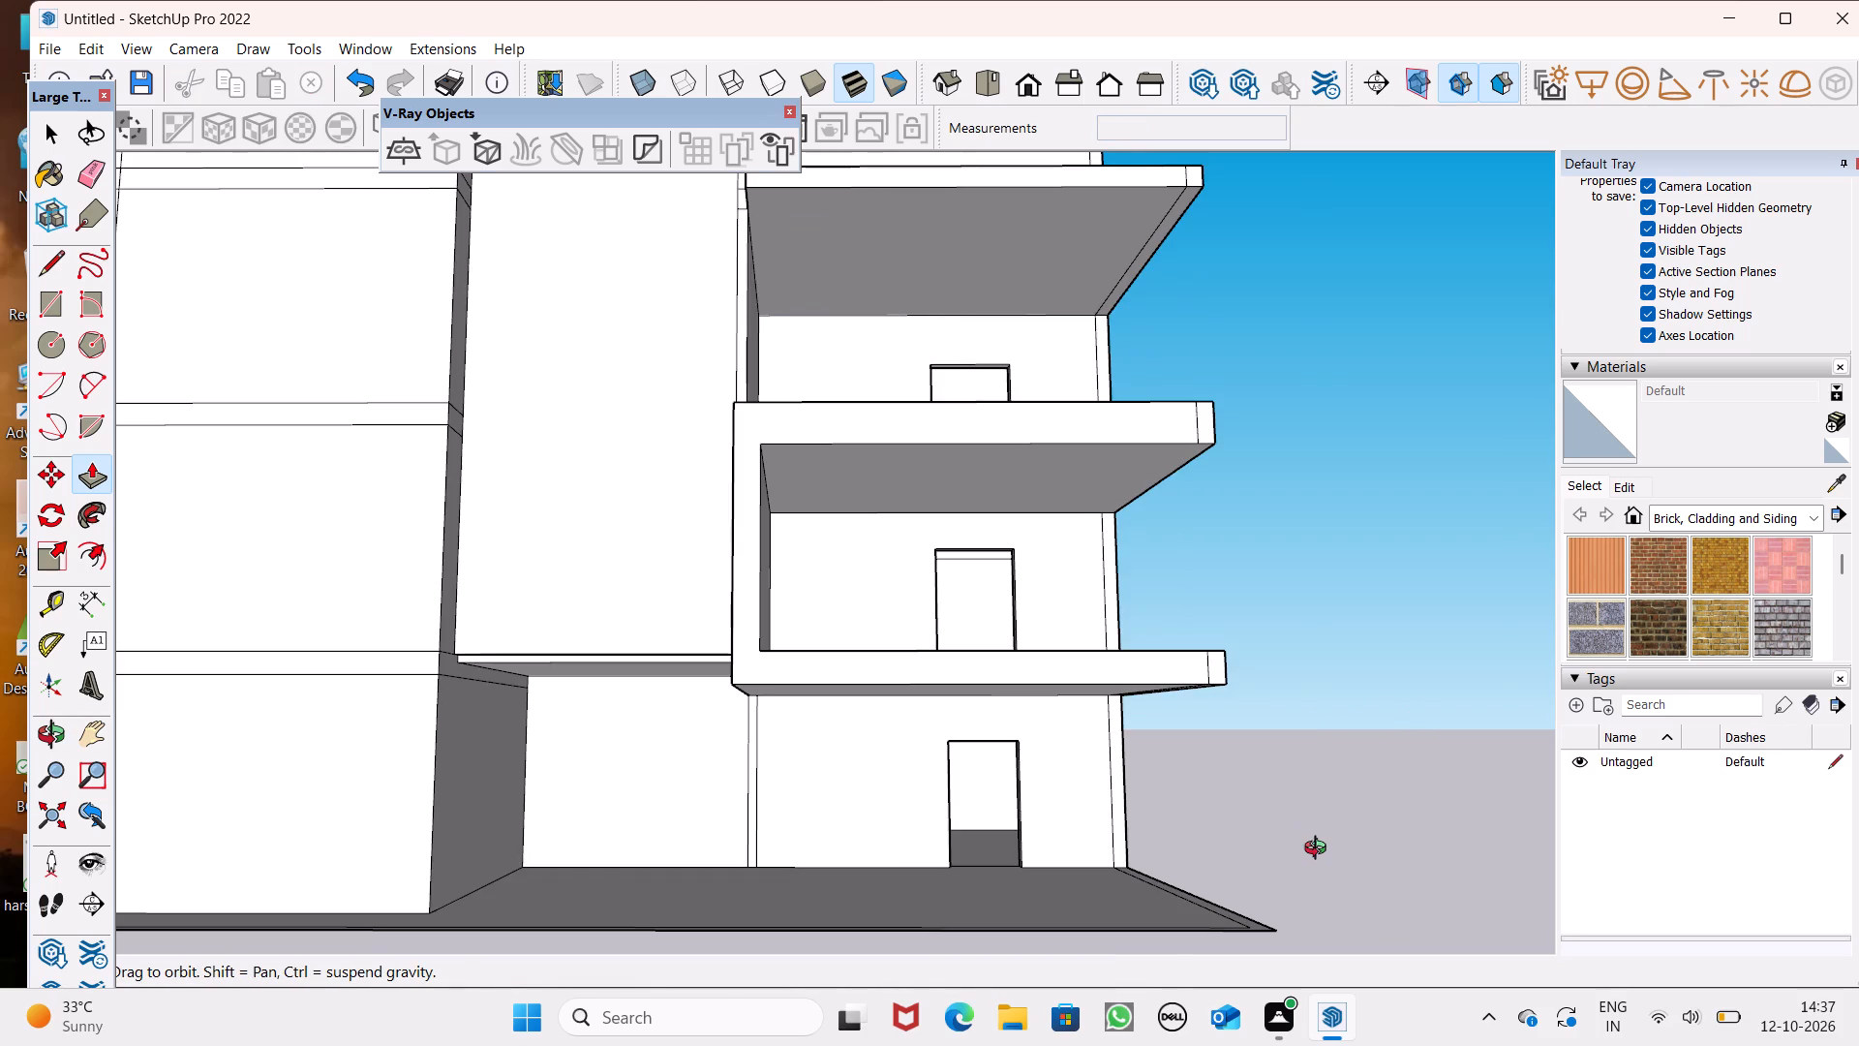
middle_drag(1320, 850, 1316, 860)
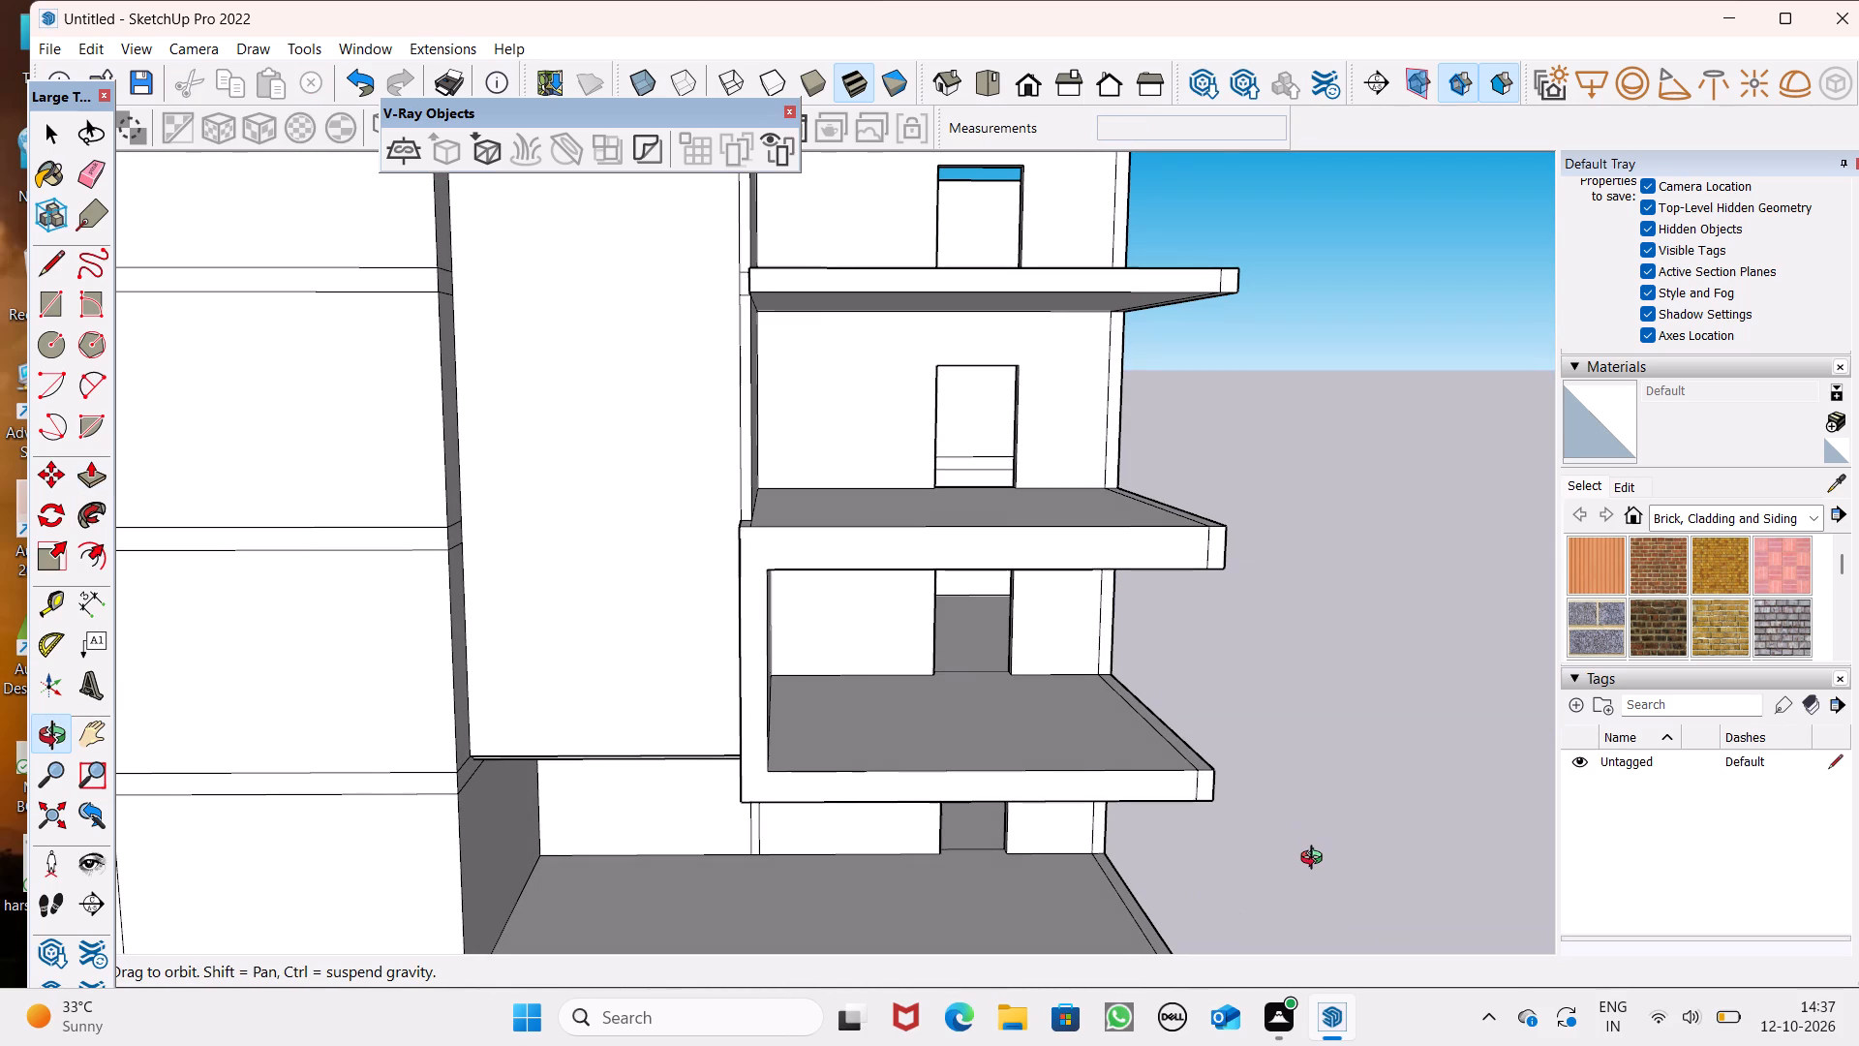
middle_drag(1316, 860, 1300, 874)
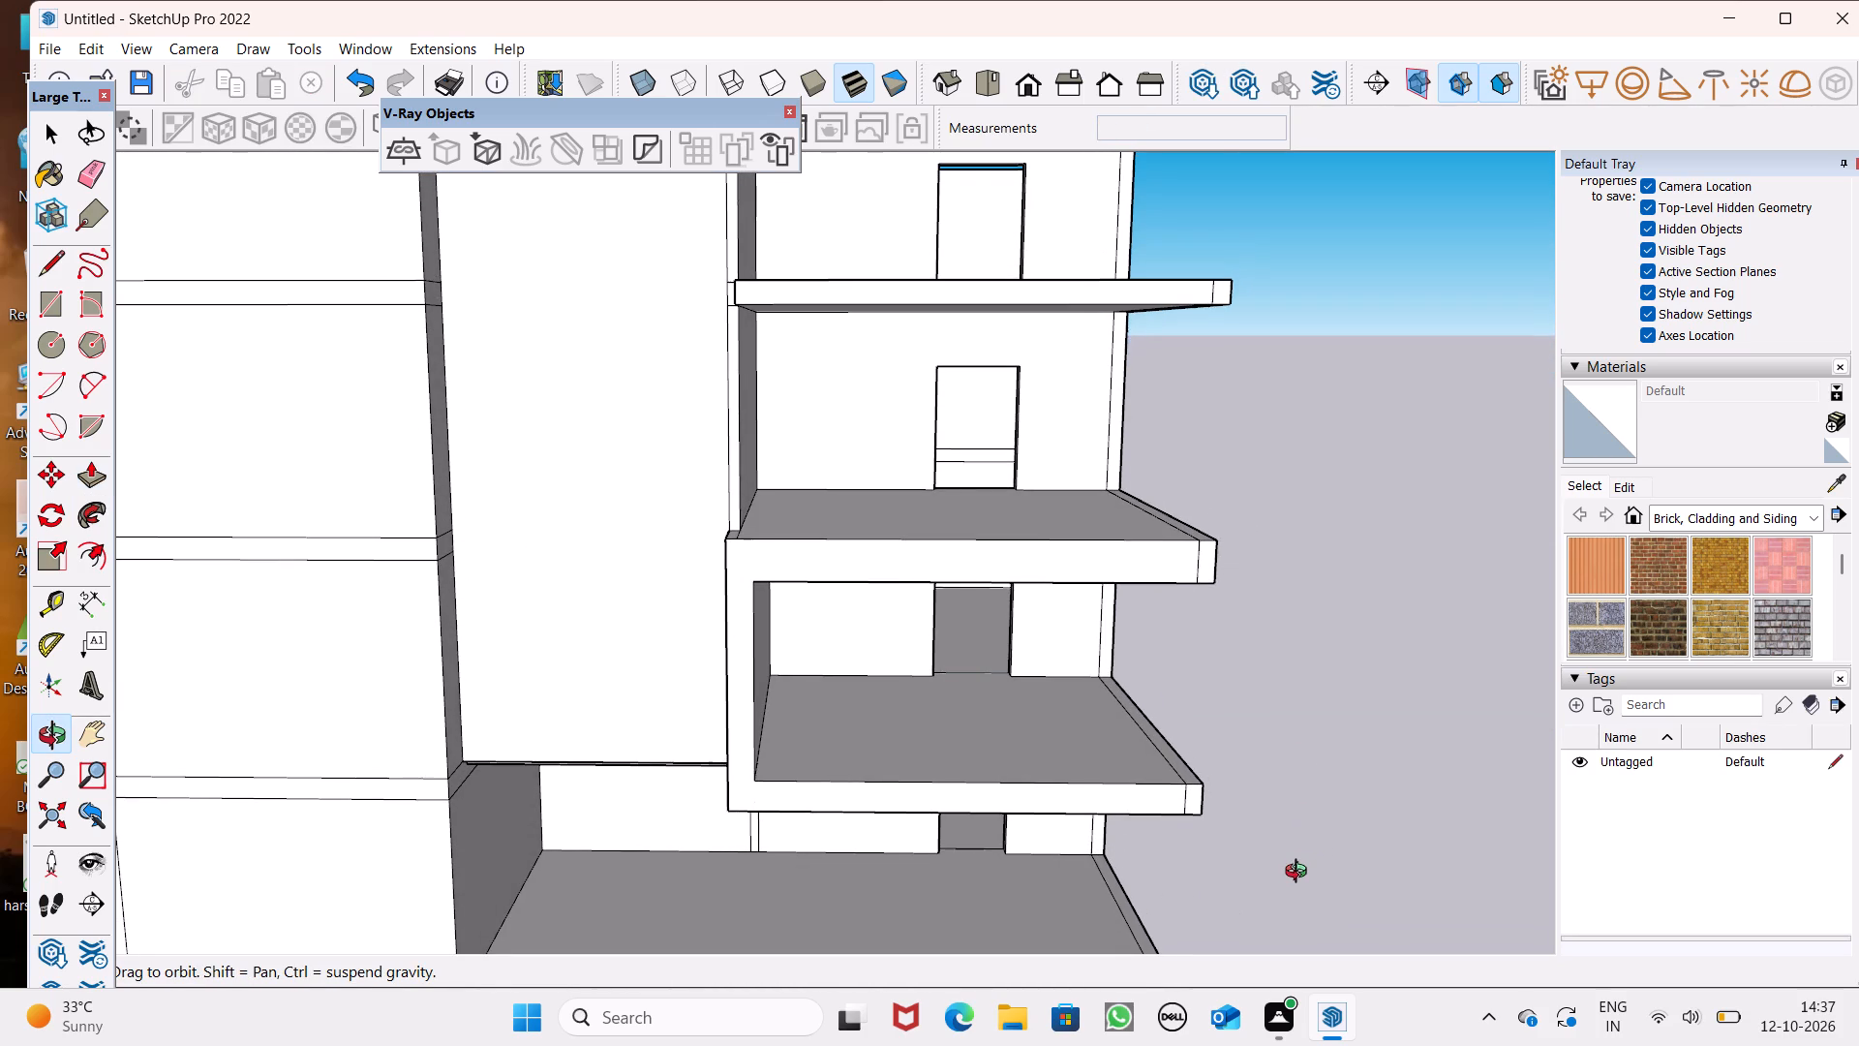
middle_drag(1300, 874, 1271, 869)
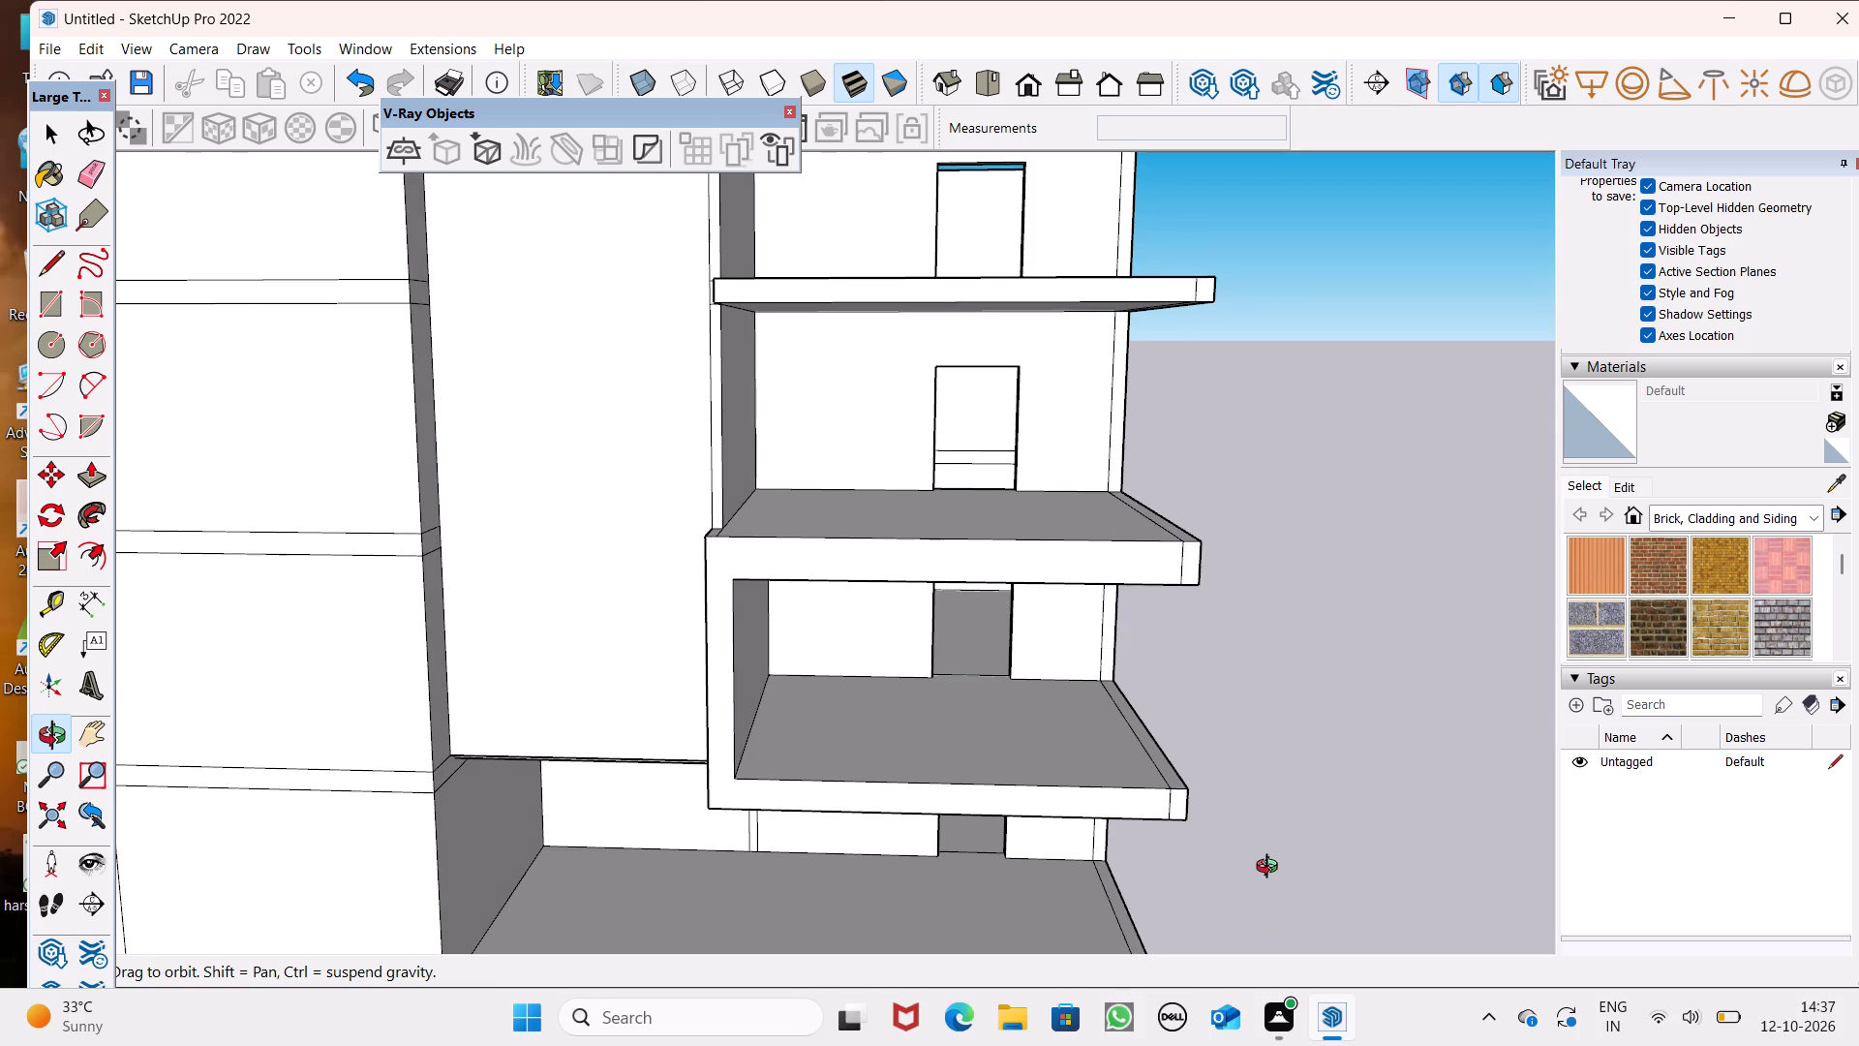
middle_drag(1271, 869, 1282, 884)
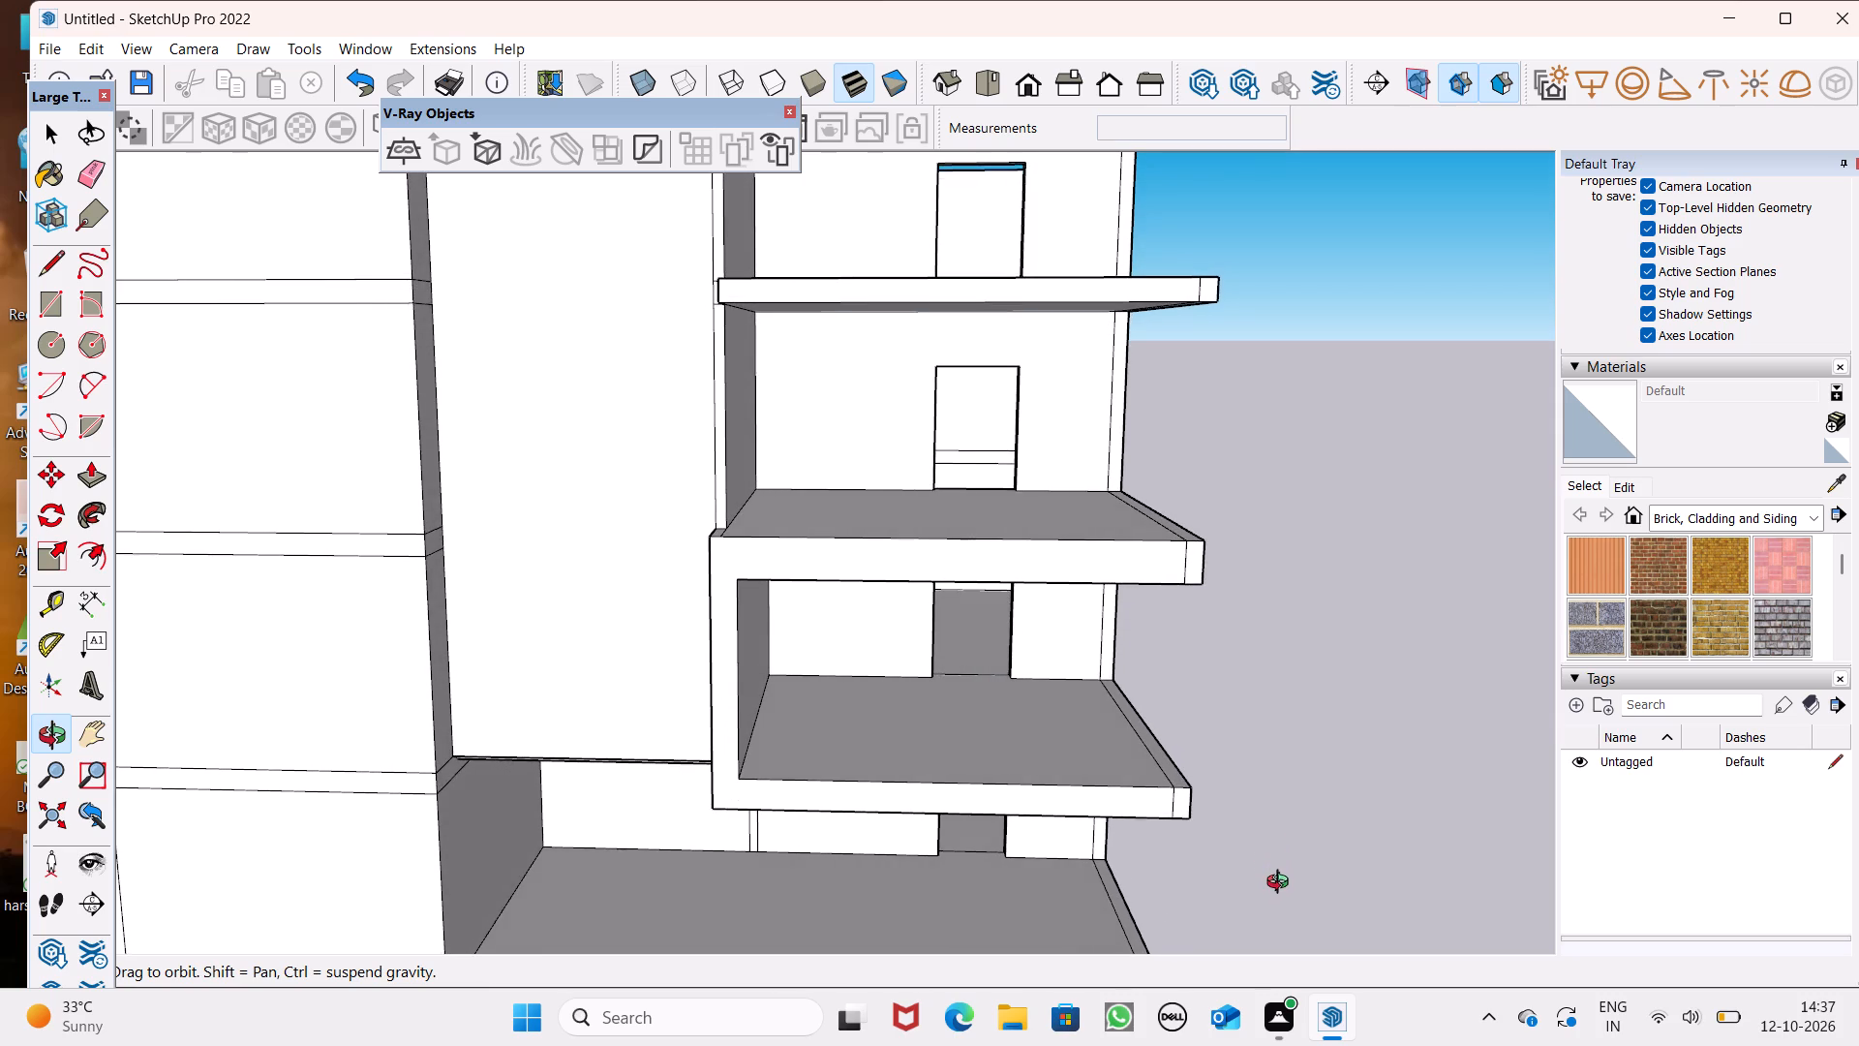
middle_drag(1282, 884, 1257, 945)
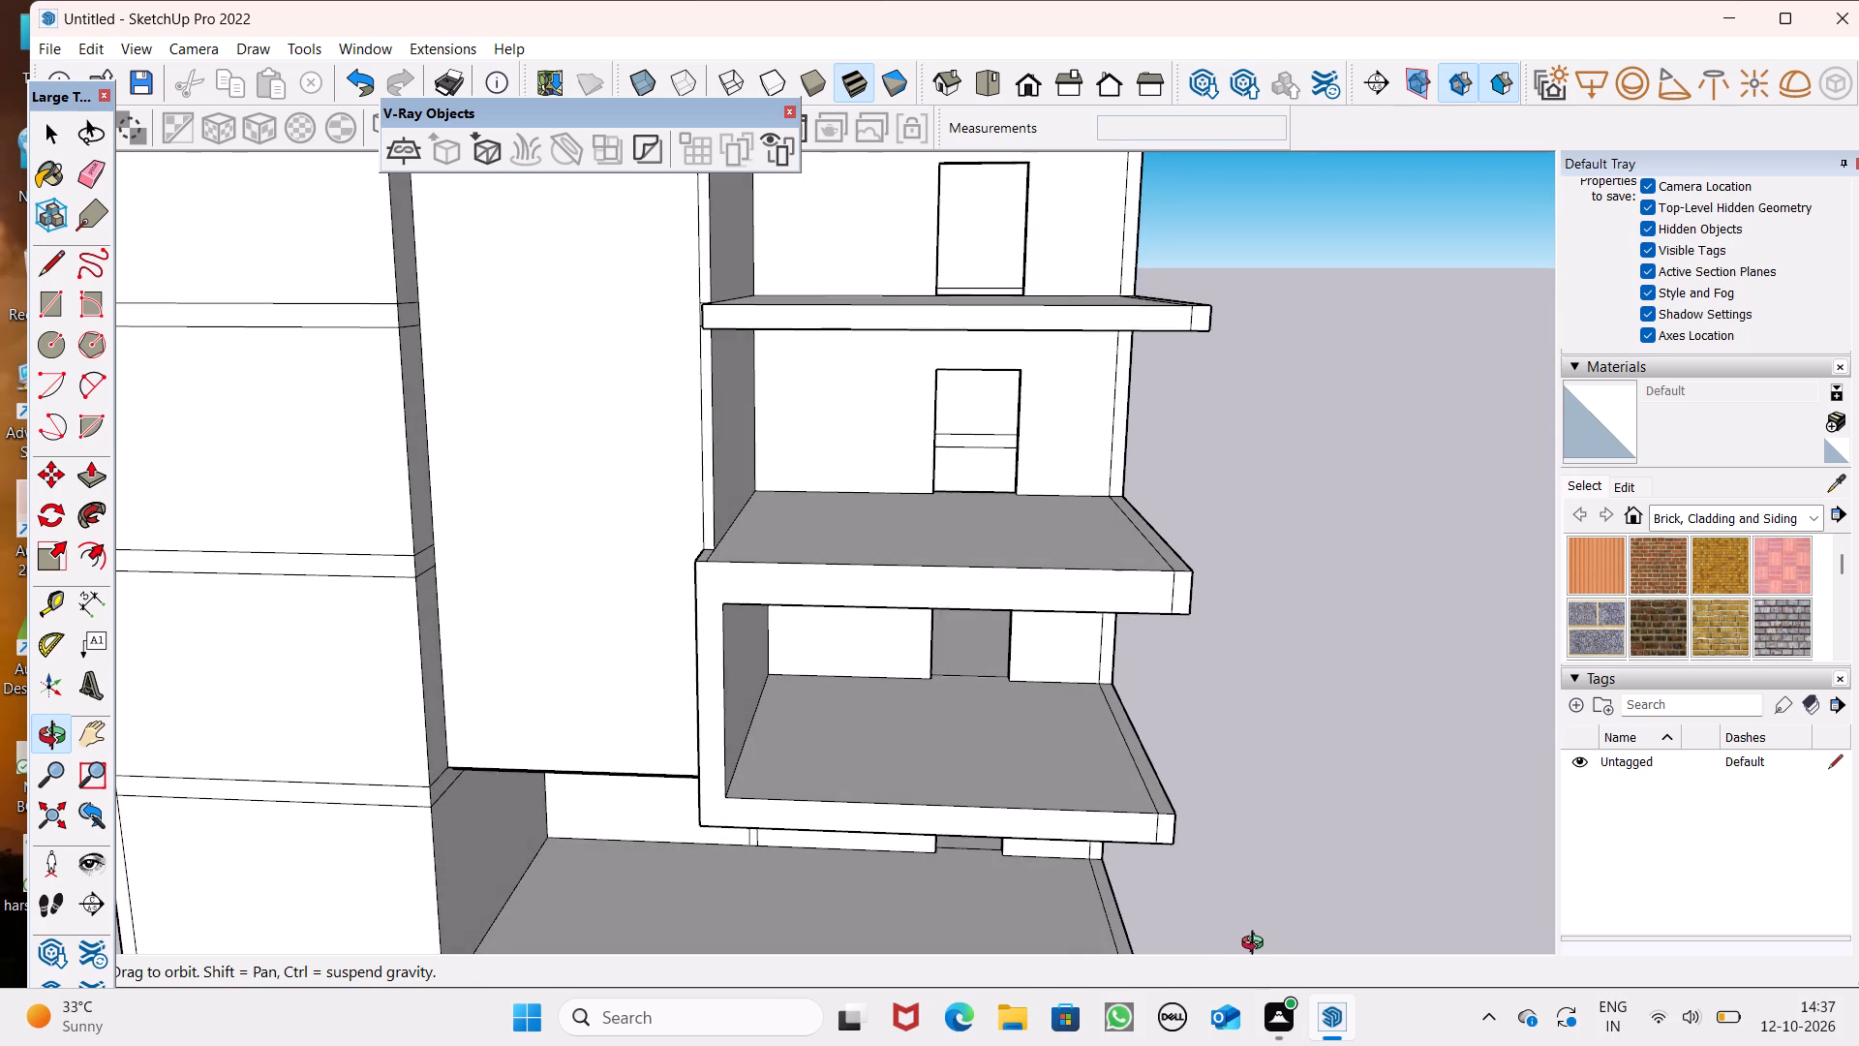
middle_drag(1257, 945, 1231, 964)
Draw a 9" line across the outer edge strip on top of the second-floor balcony slab, near its front corner.
scroll(1173, 459, up, 1)
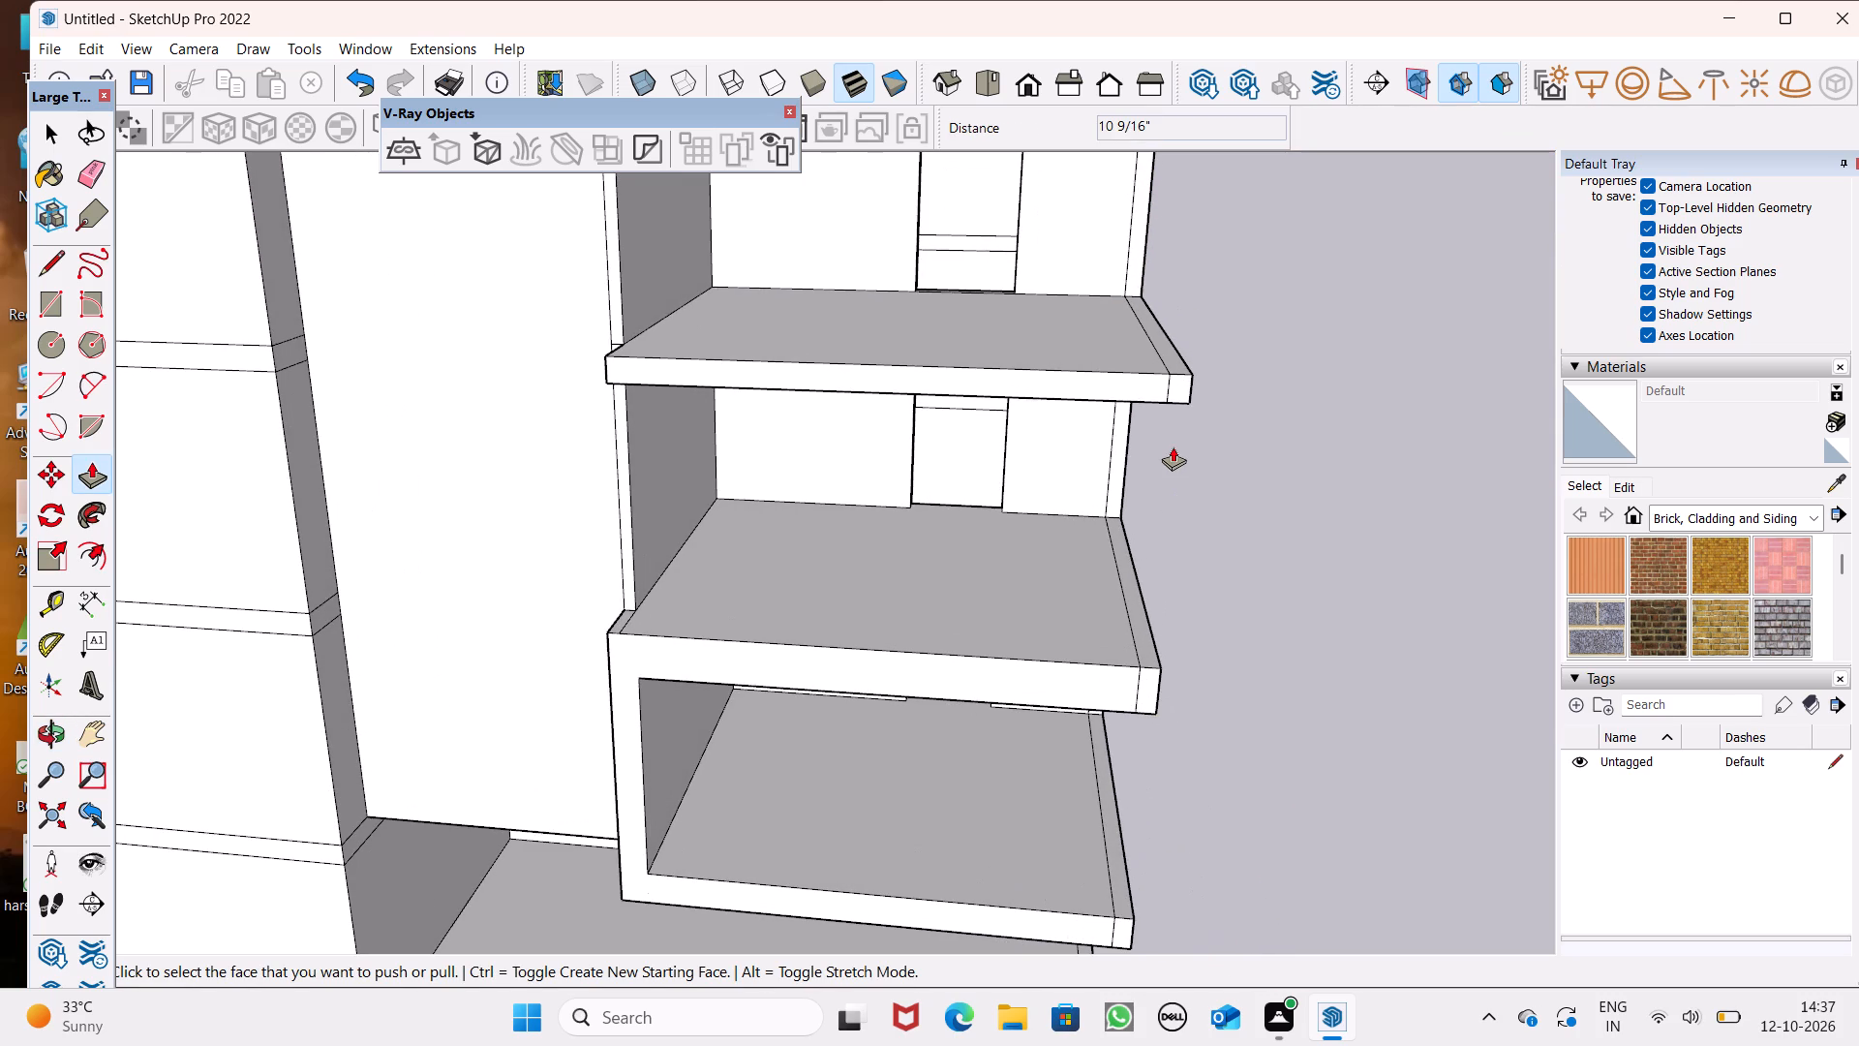
scroll(1171, 446, up, 1)
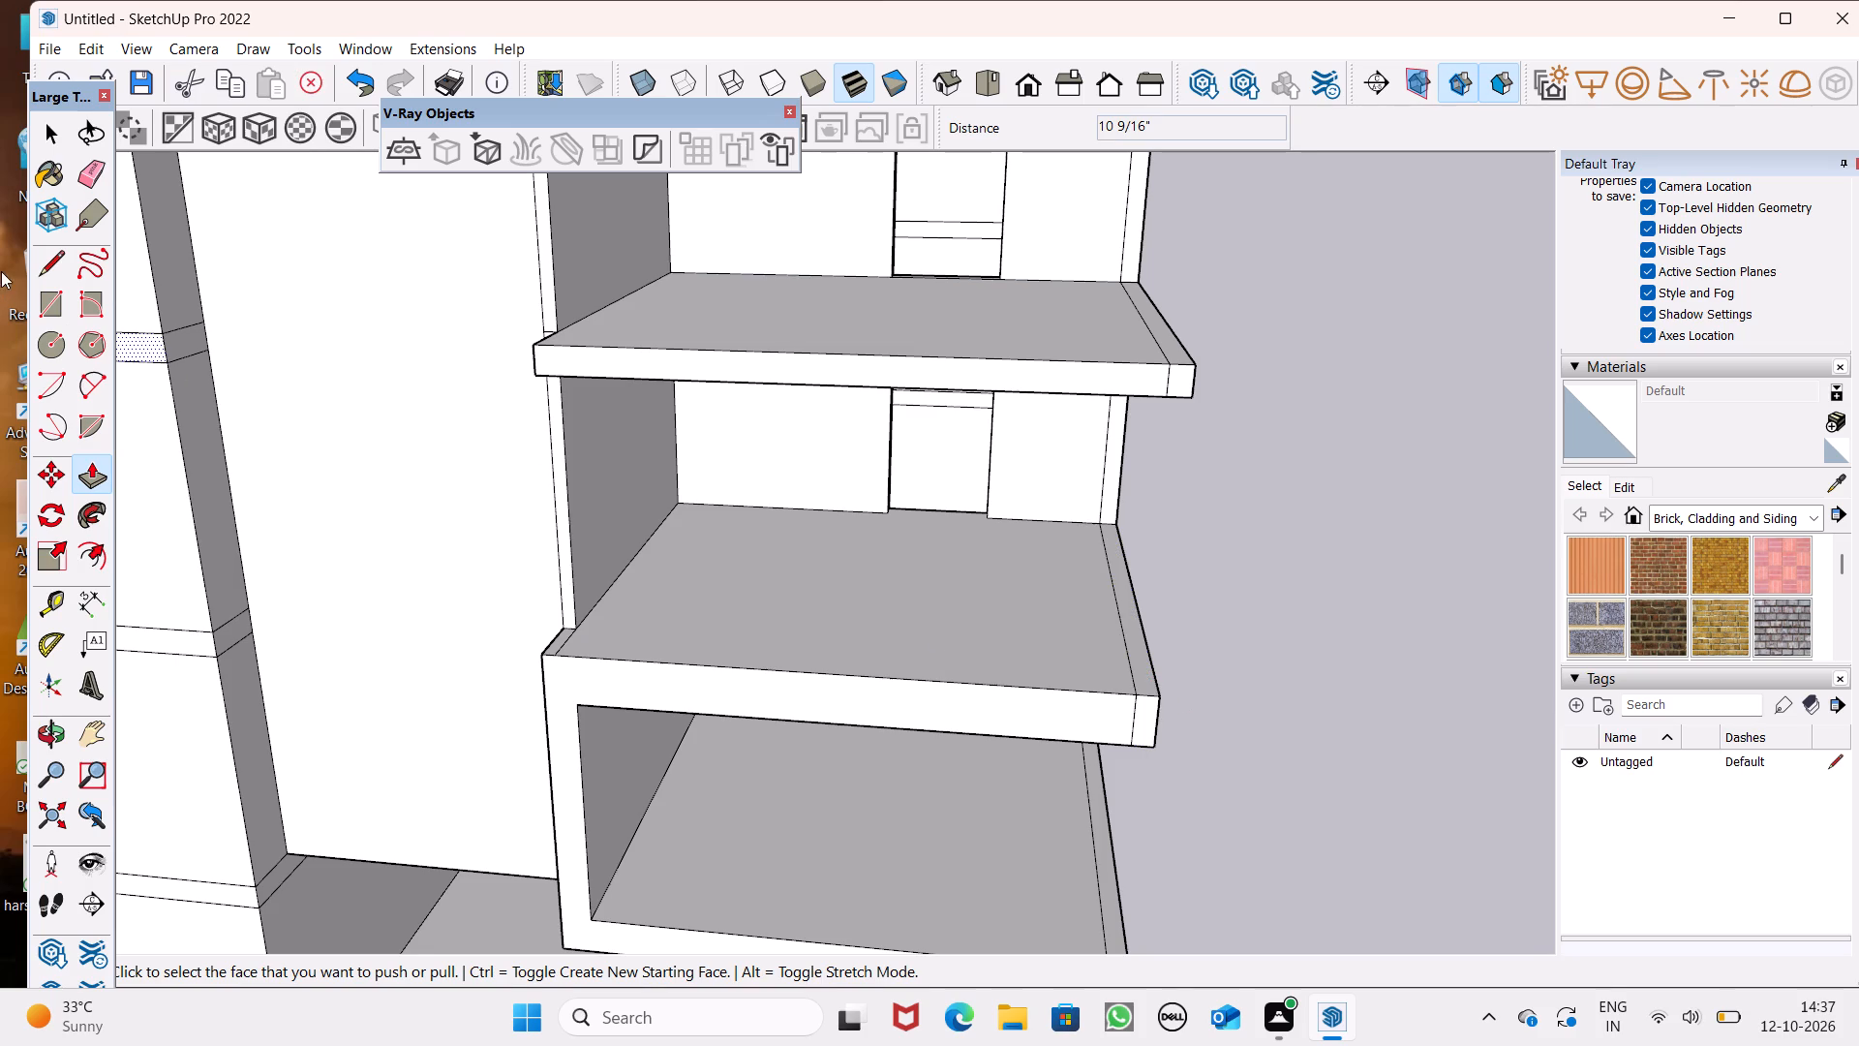
click(52, 265)
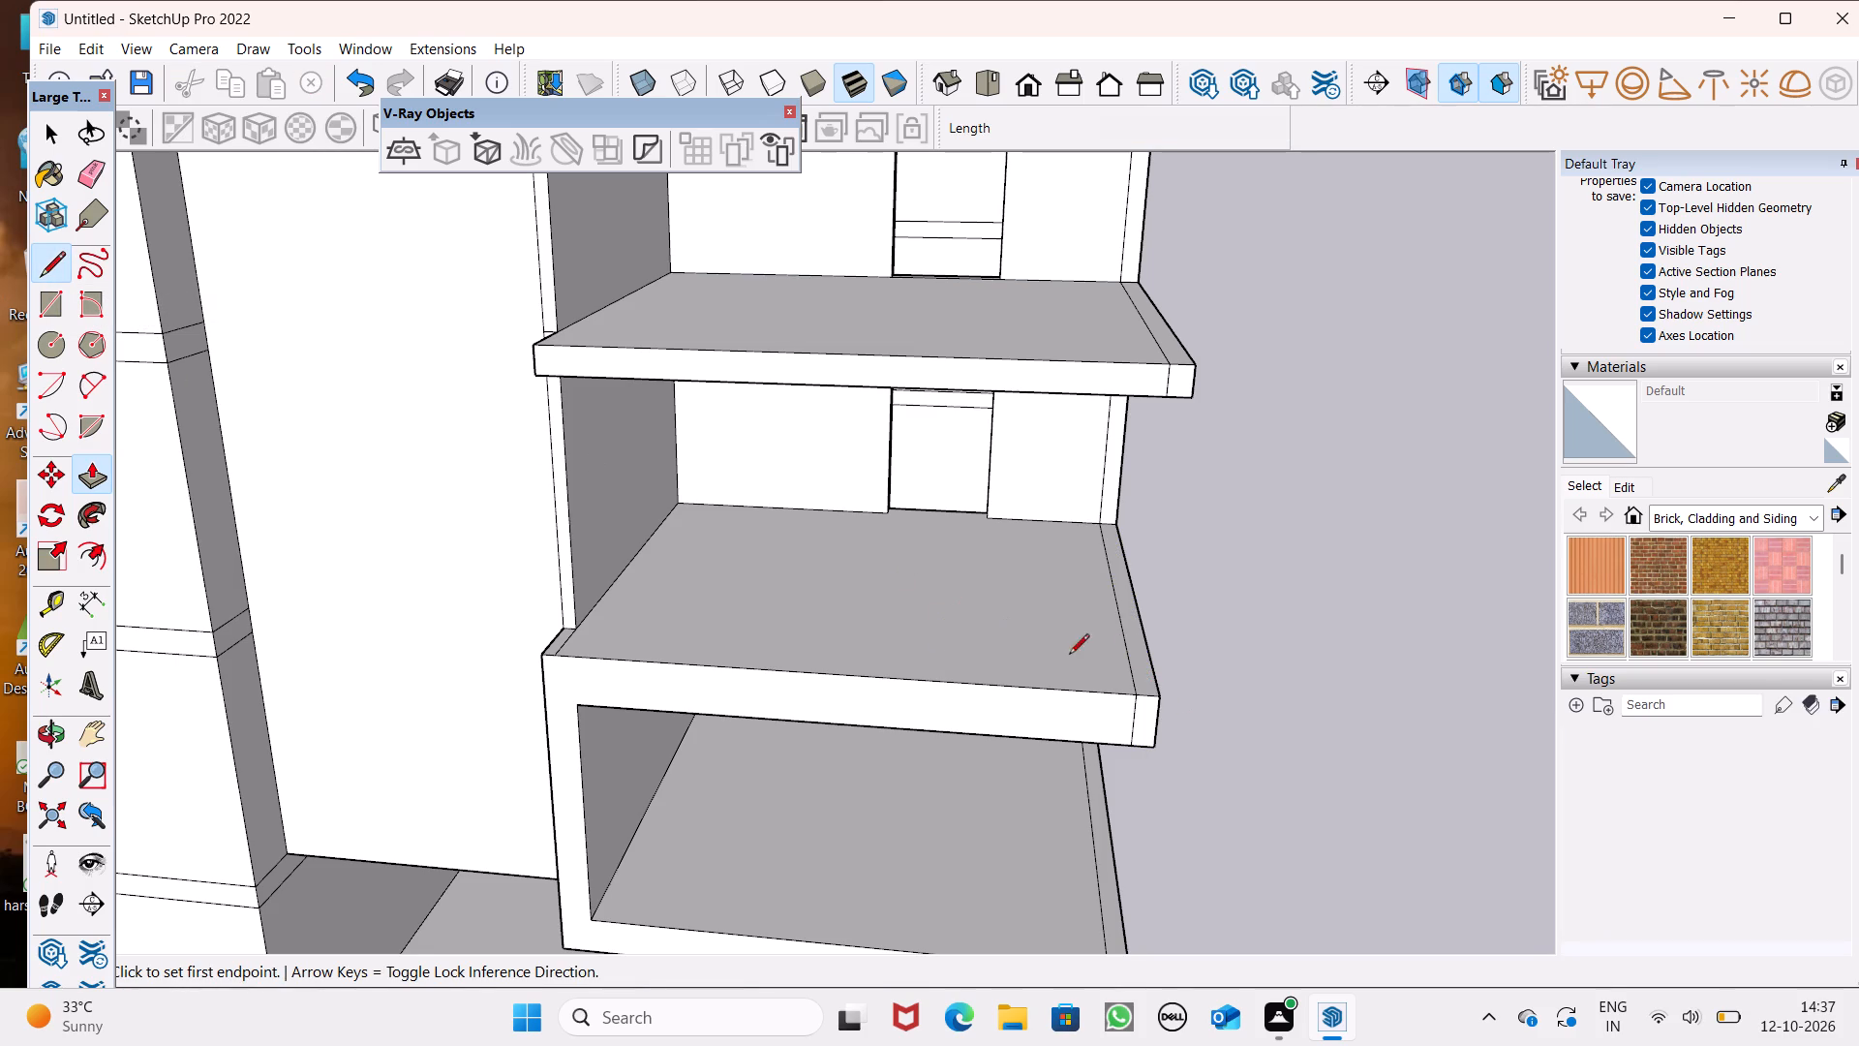
middle_drag(1112, 657, 1129, 754)
scroll(1159, 757, up, 5)
click(1131, 788)
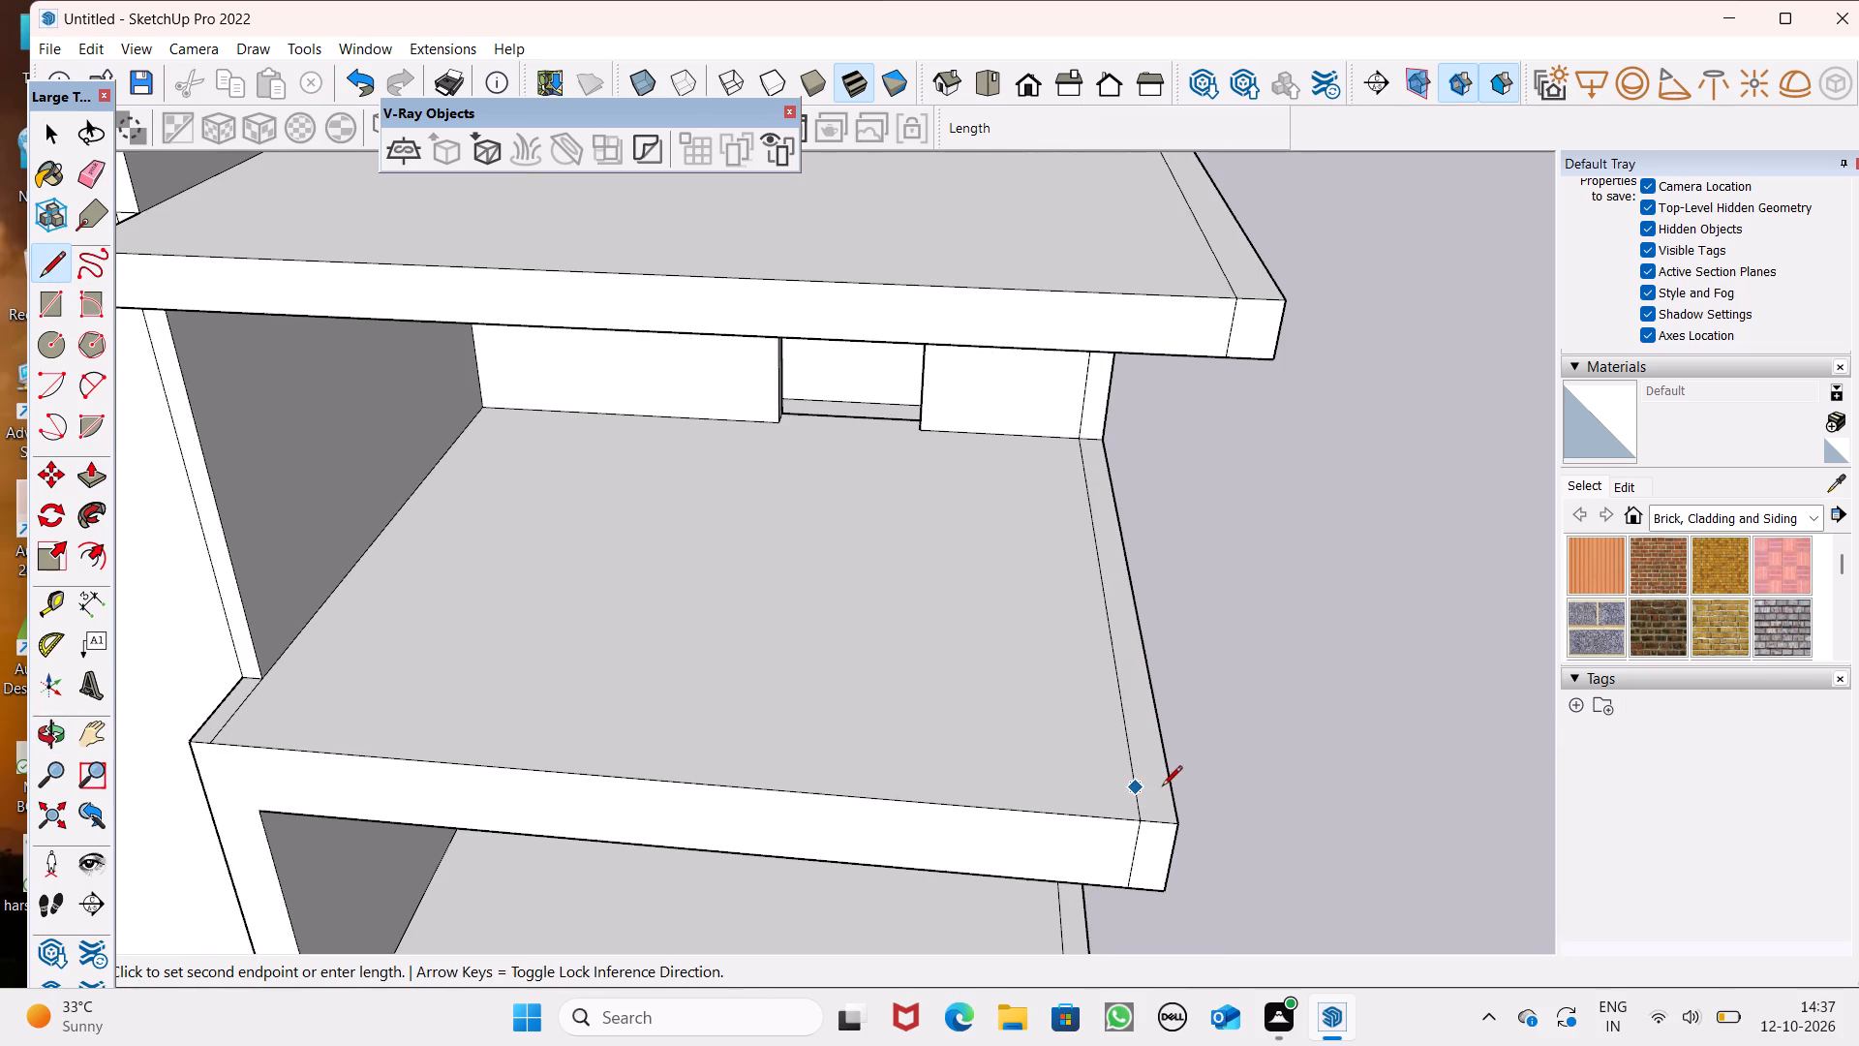
click(1178, 787)
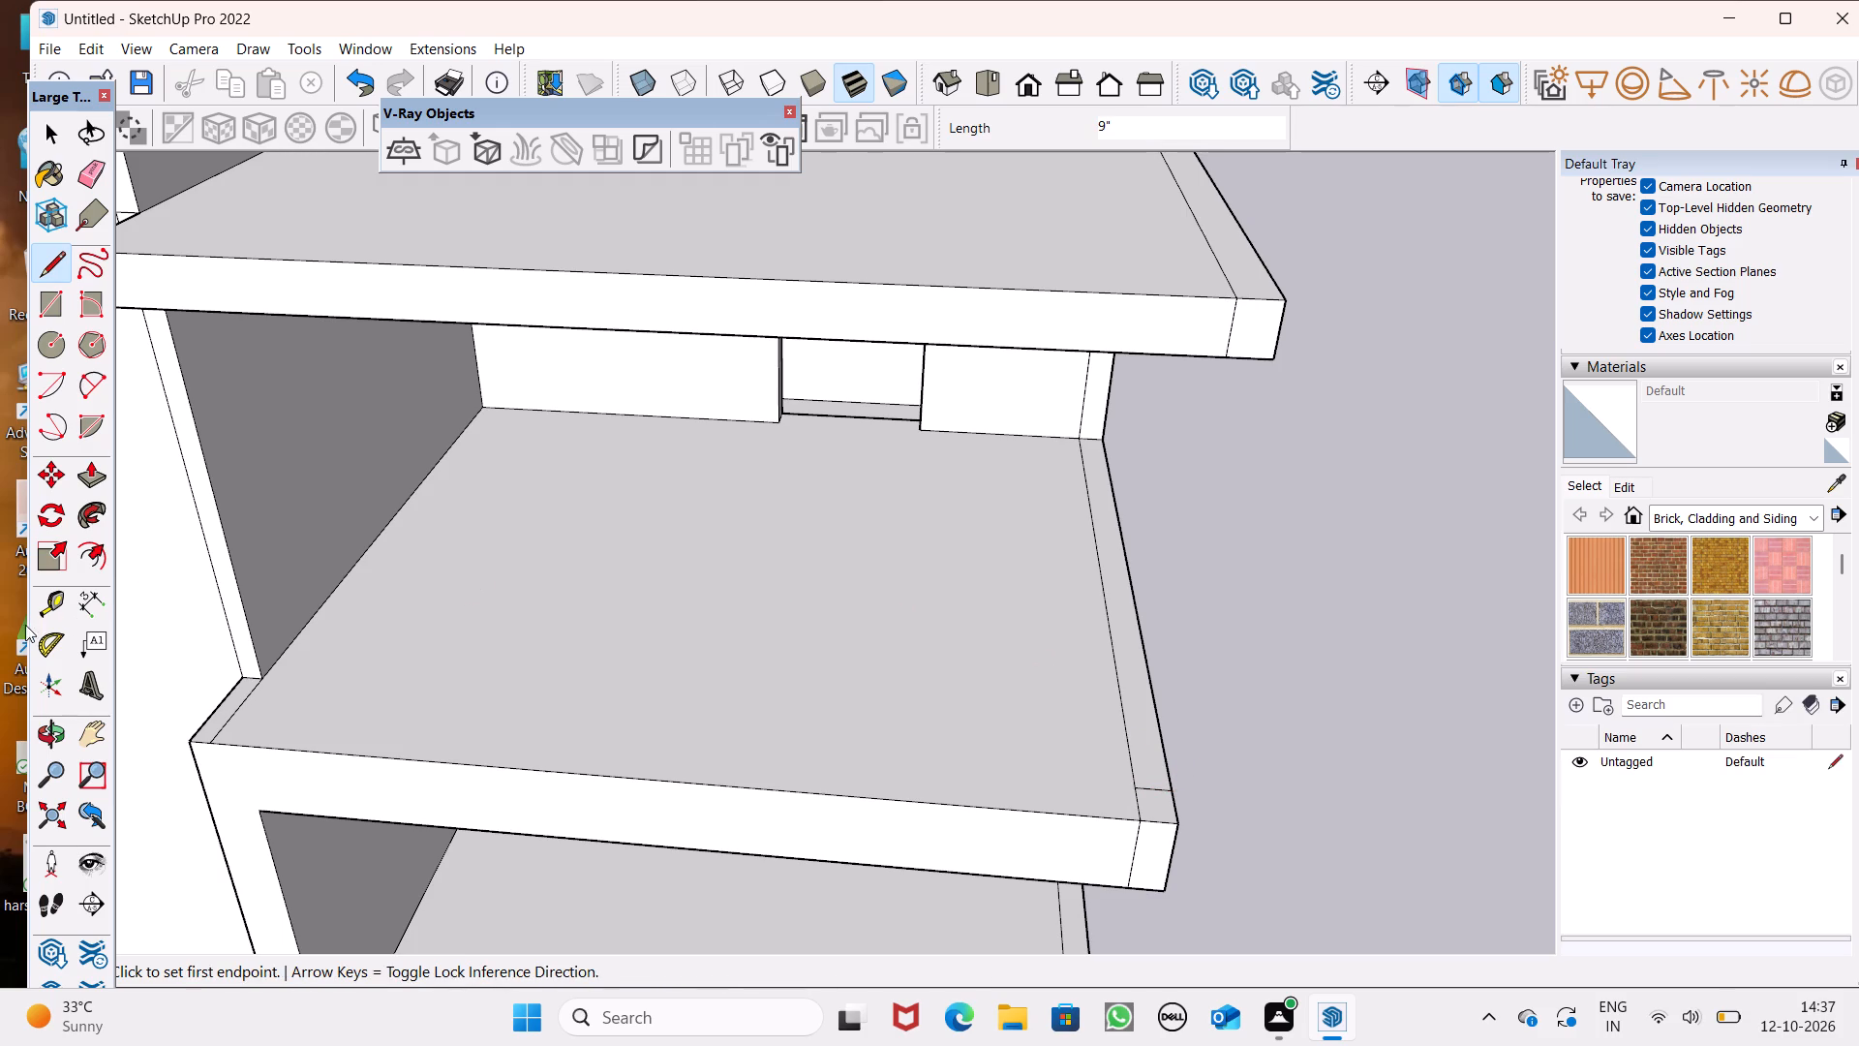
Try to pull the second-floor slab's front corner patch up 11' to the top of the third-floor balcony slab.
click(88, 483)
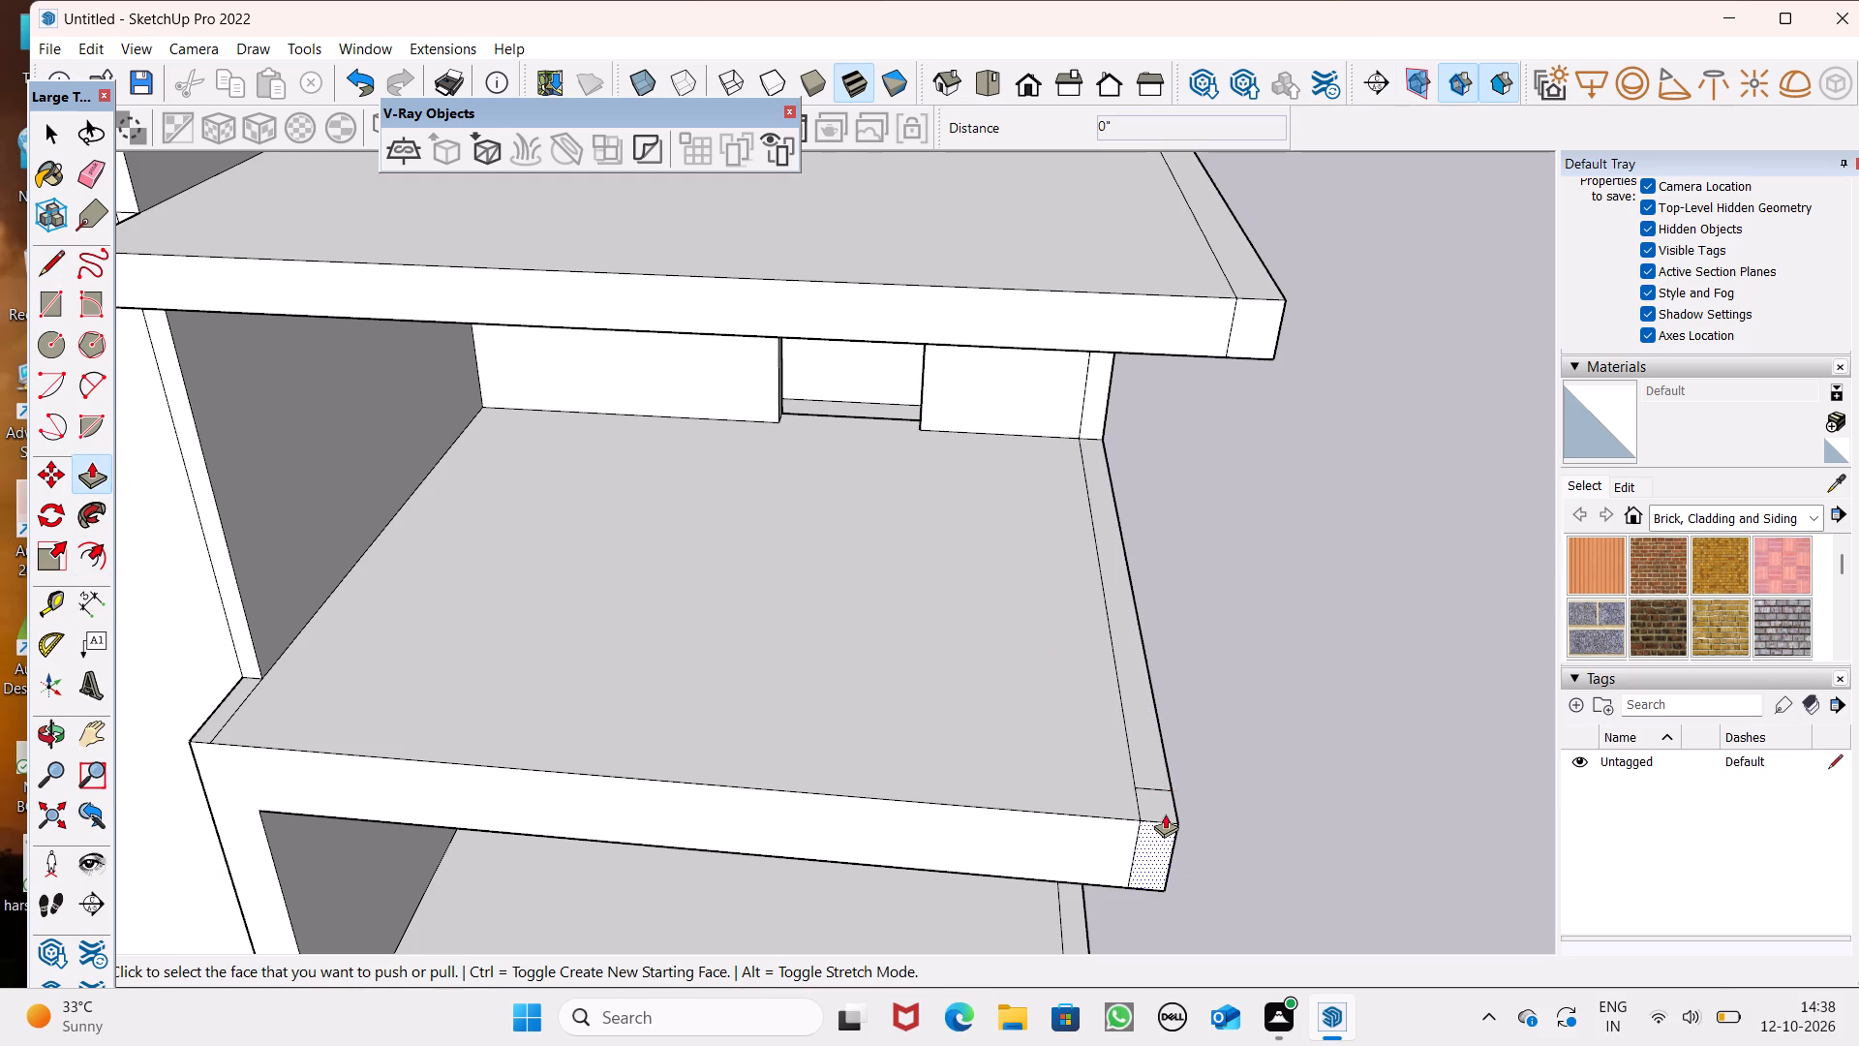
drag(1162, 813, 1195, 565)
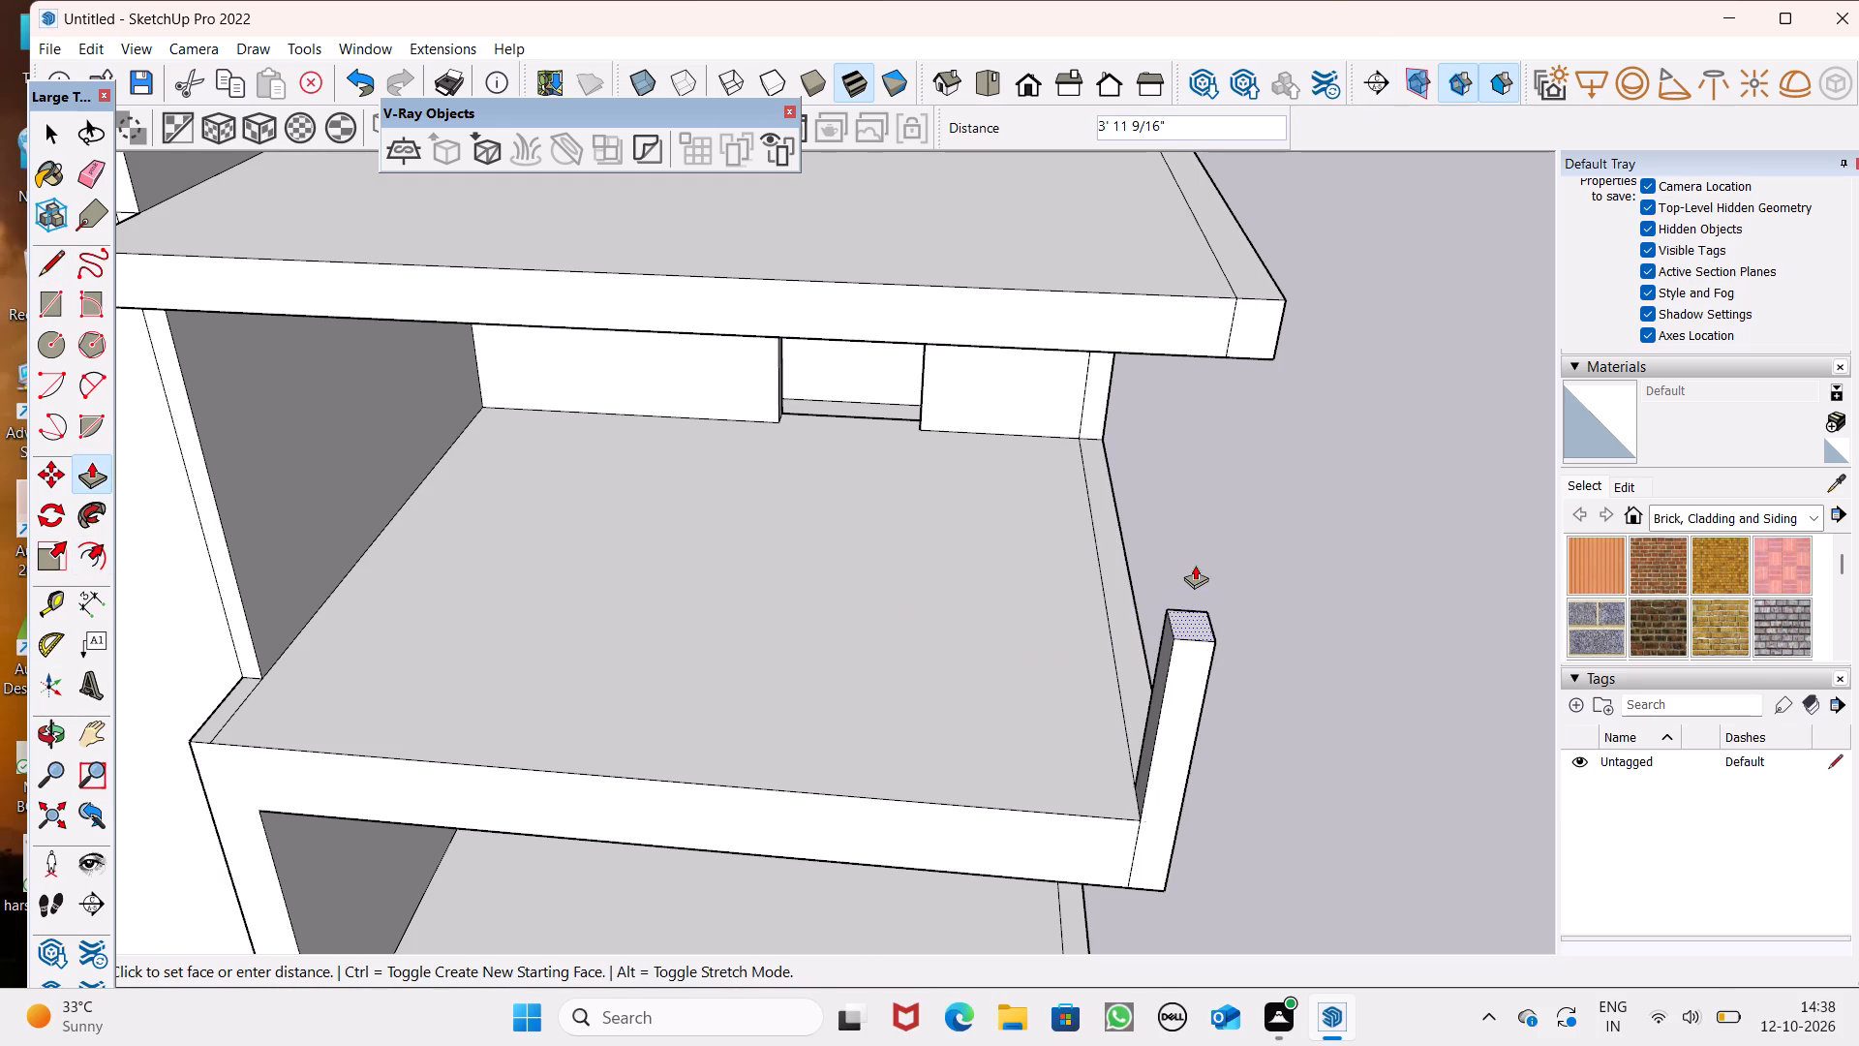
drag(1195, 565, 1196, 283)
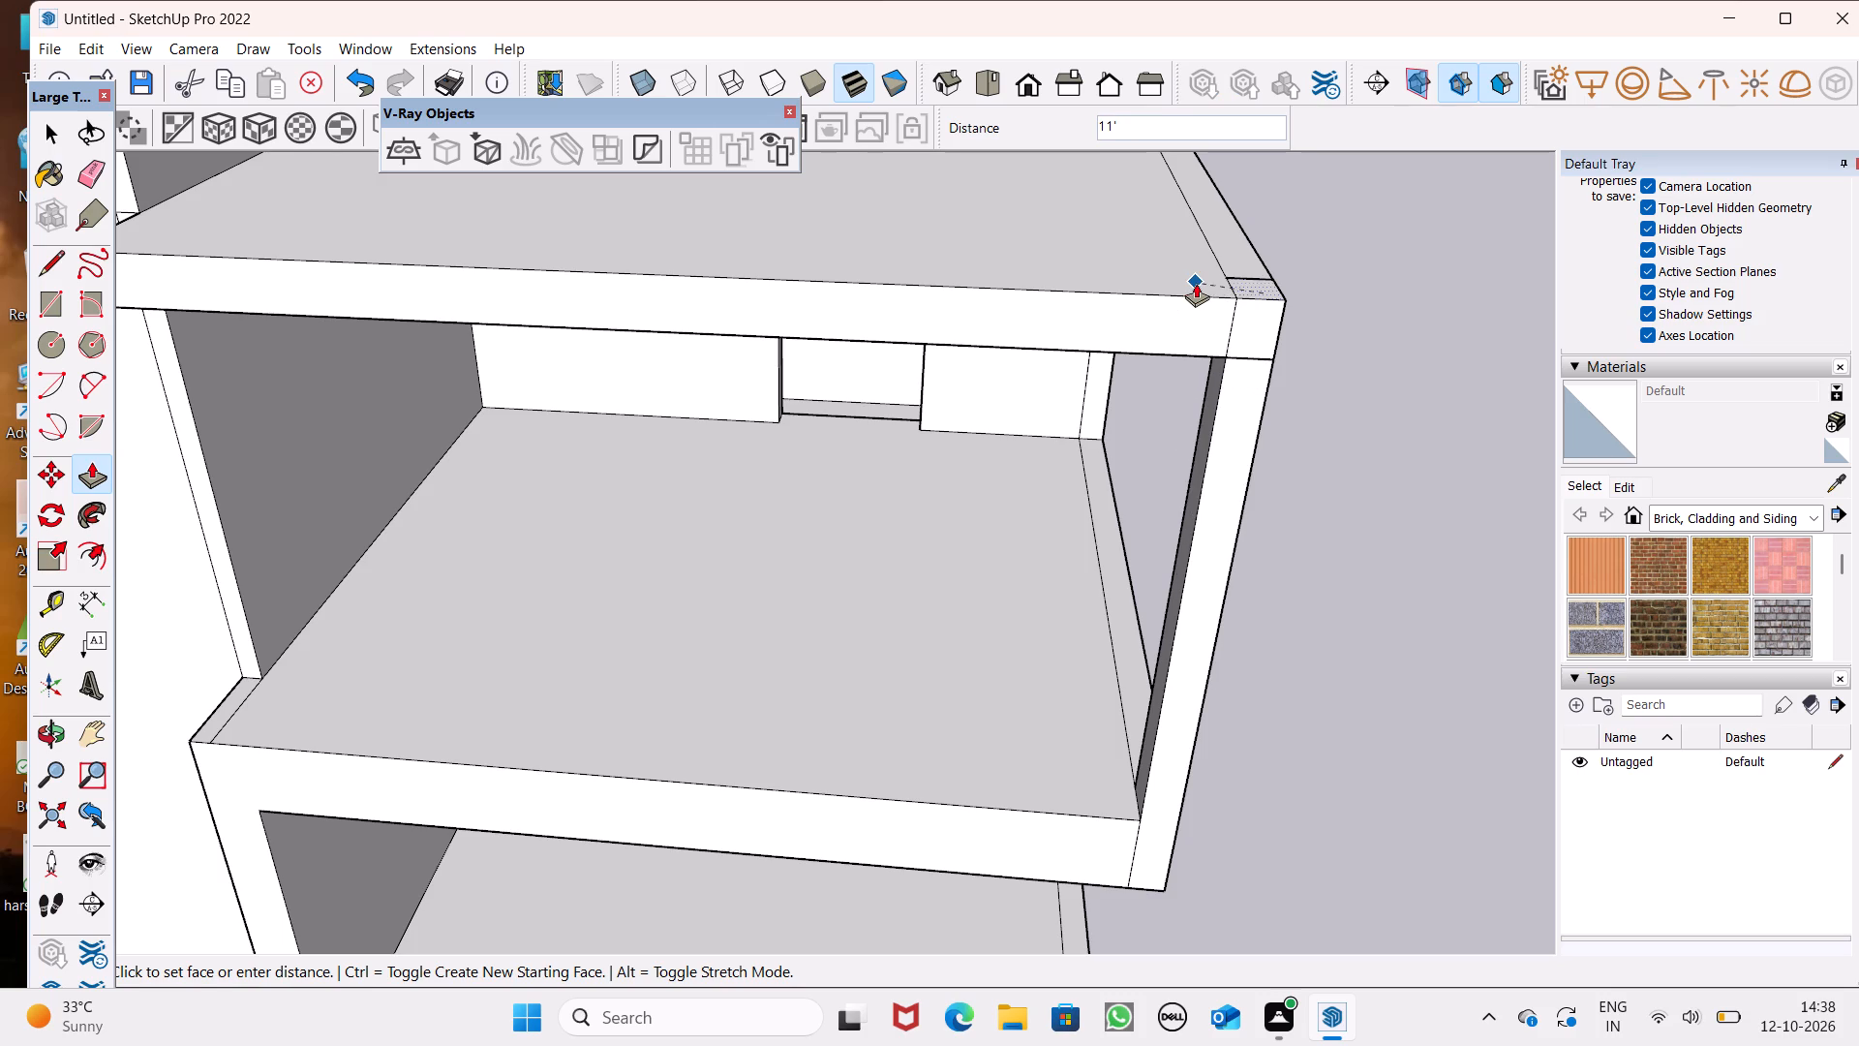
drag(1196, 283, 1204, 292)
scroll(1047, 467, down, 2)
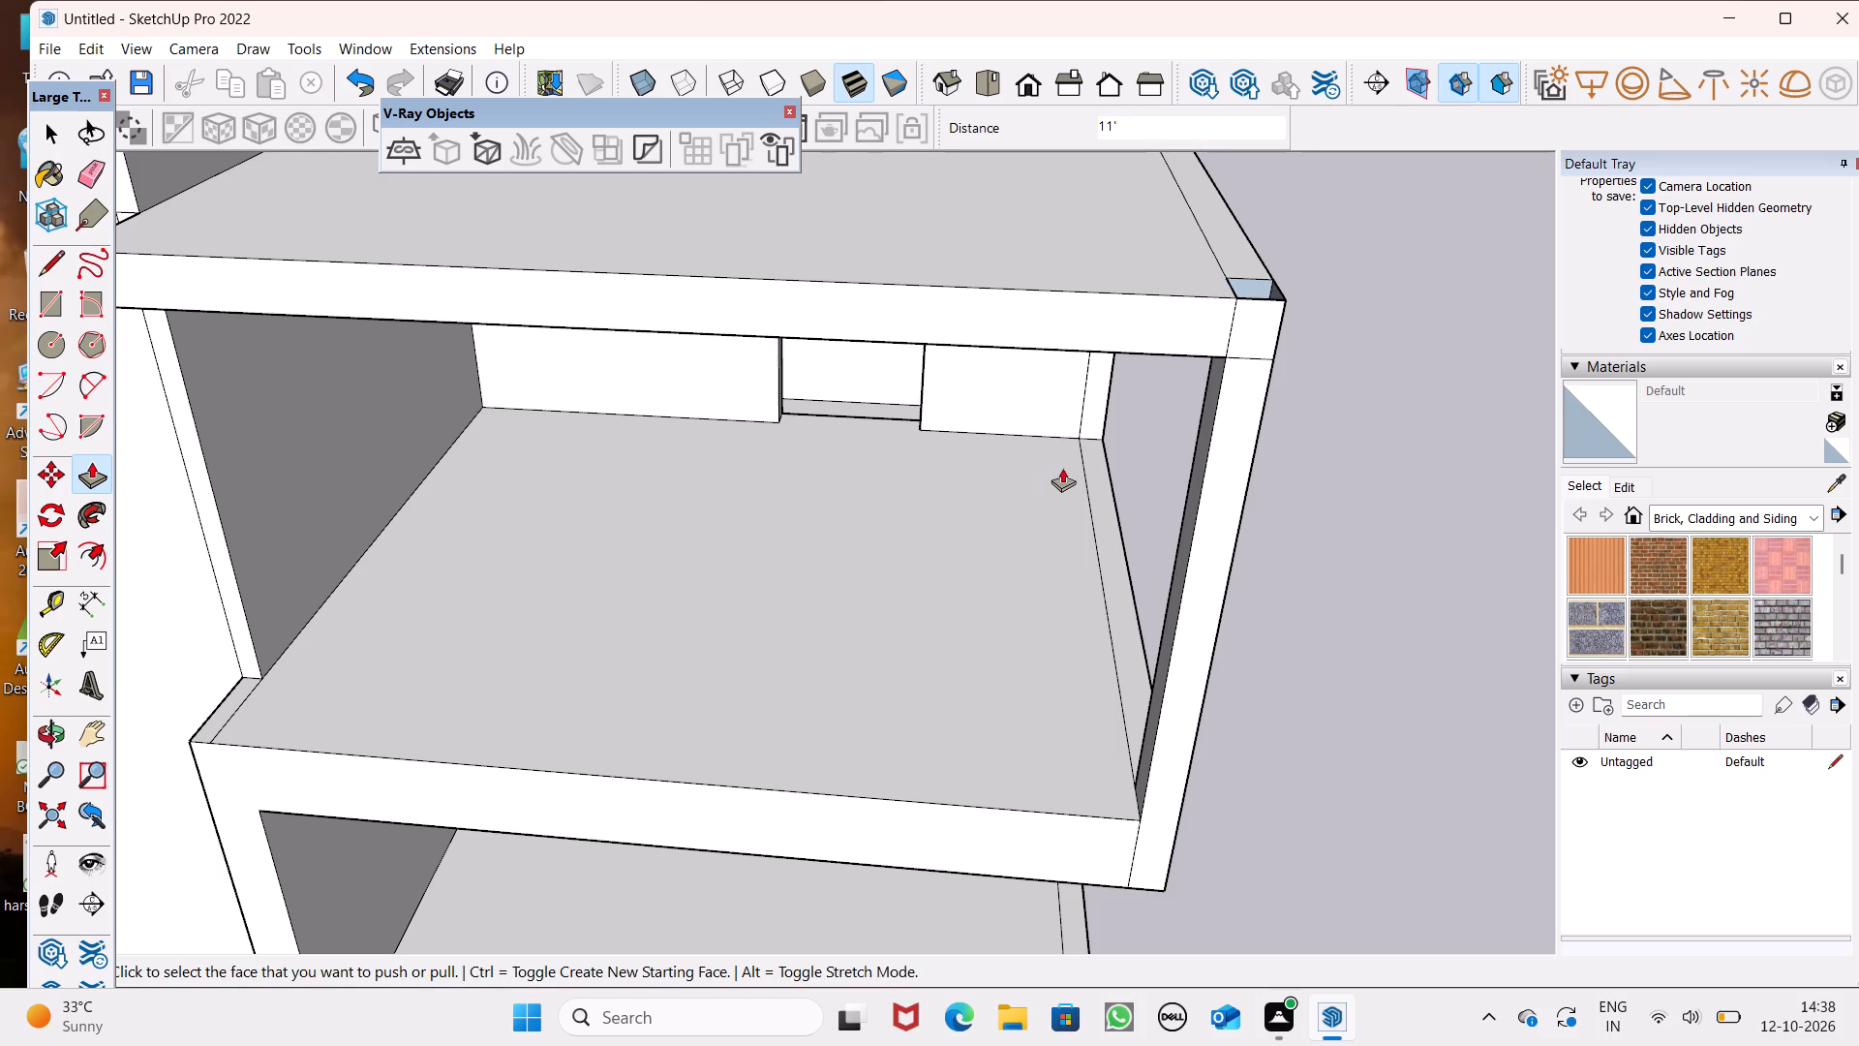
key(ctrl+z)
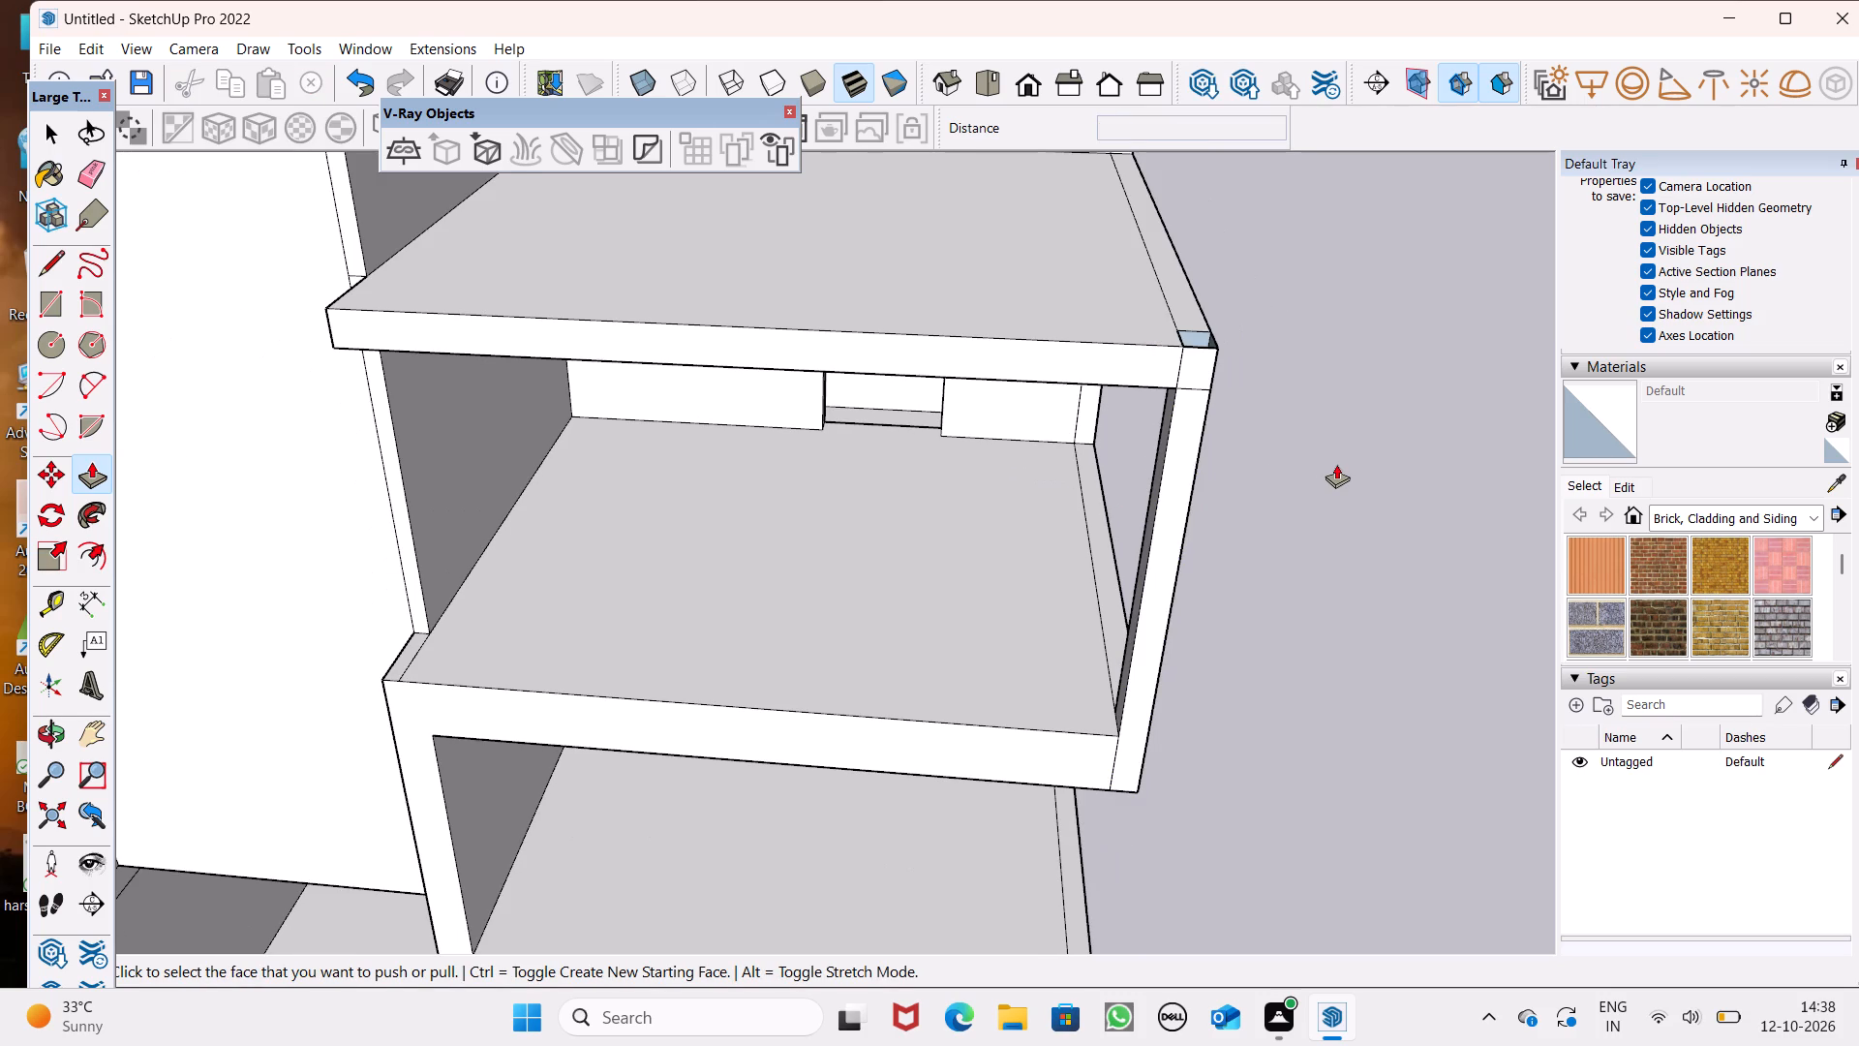
Pull the second-floor slab's front corner patch up about 10' 2" as a column meeting the third-floor balcony slab.
drag(1122, 725, 1144, 473)
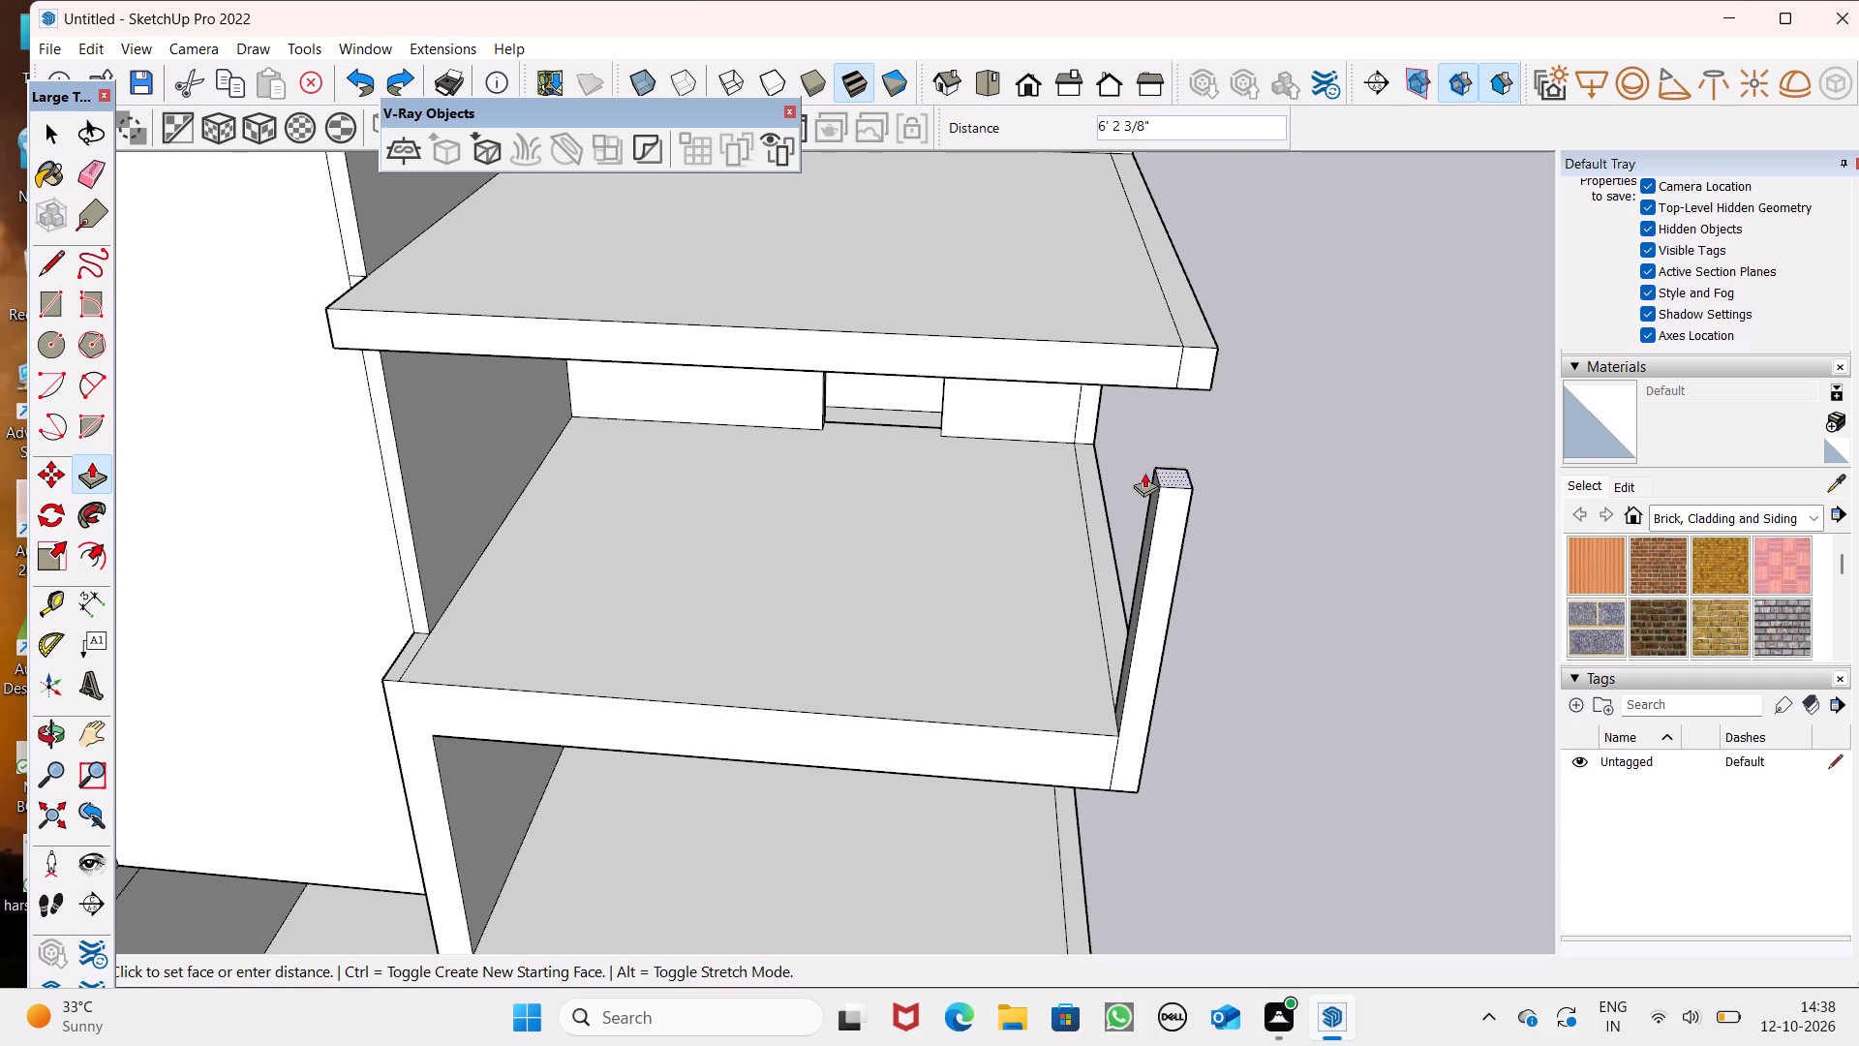
drag(1144, 473, 1183, 386)
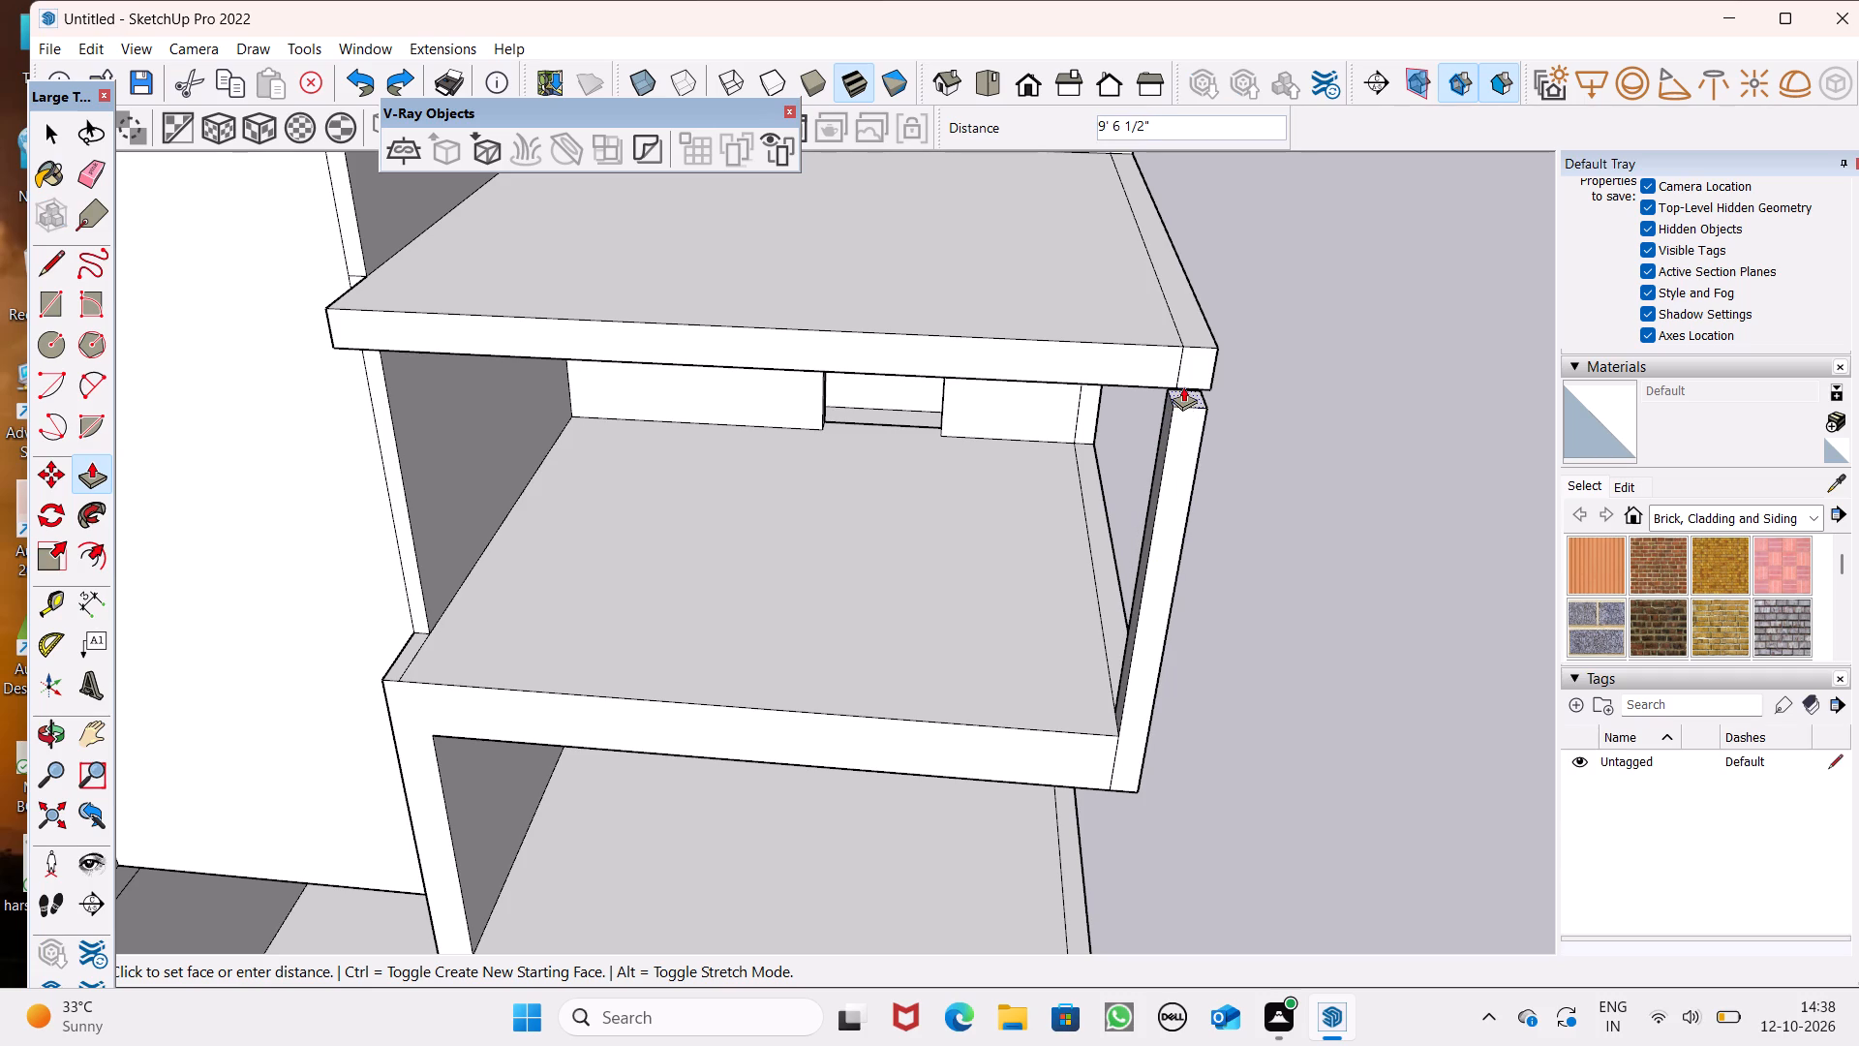
drag(1183, 386, 1190, 375)
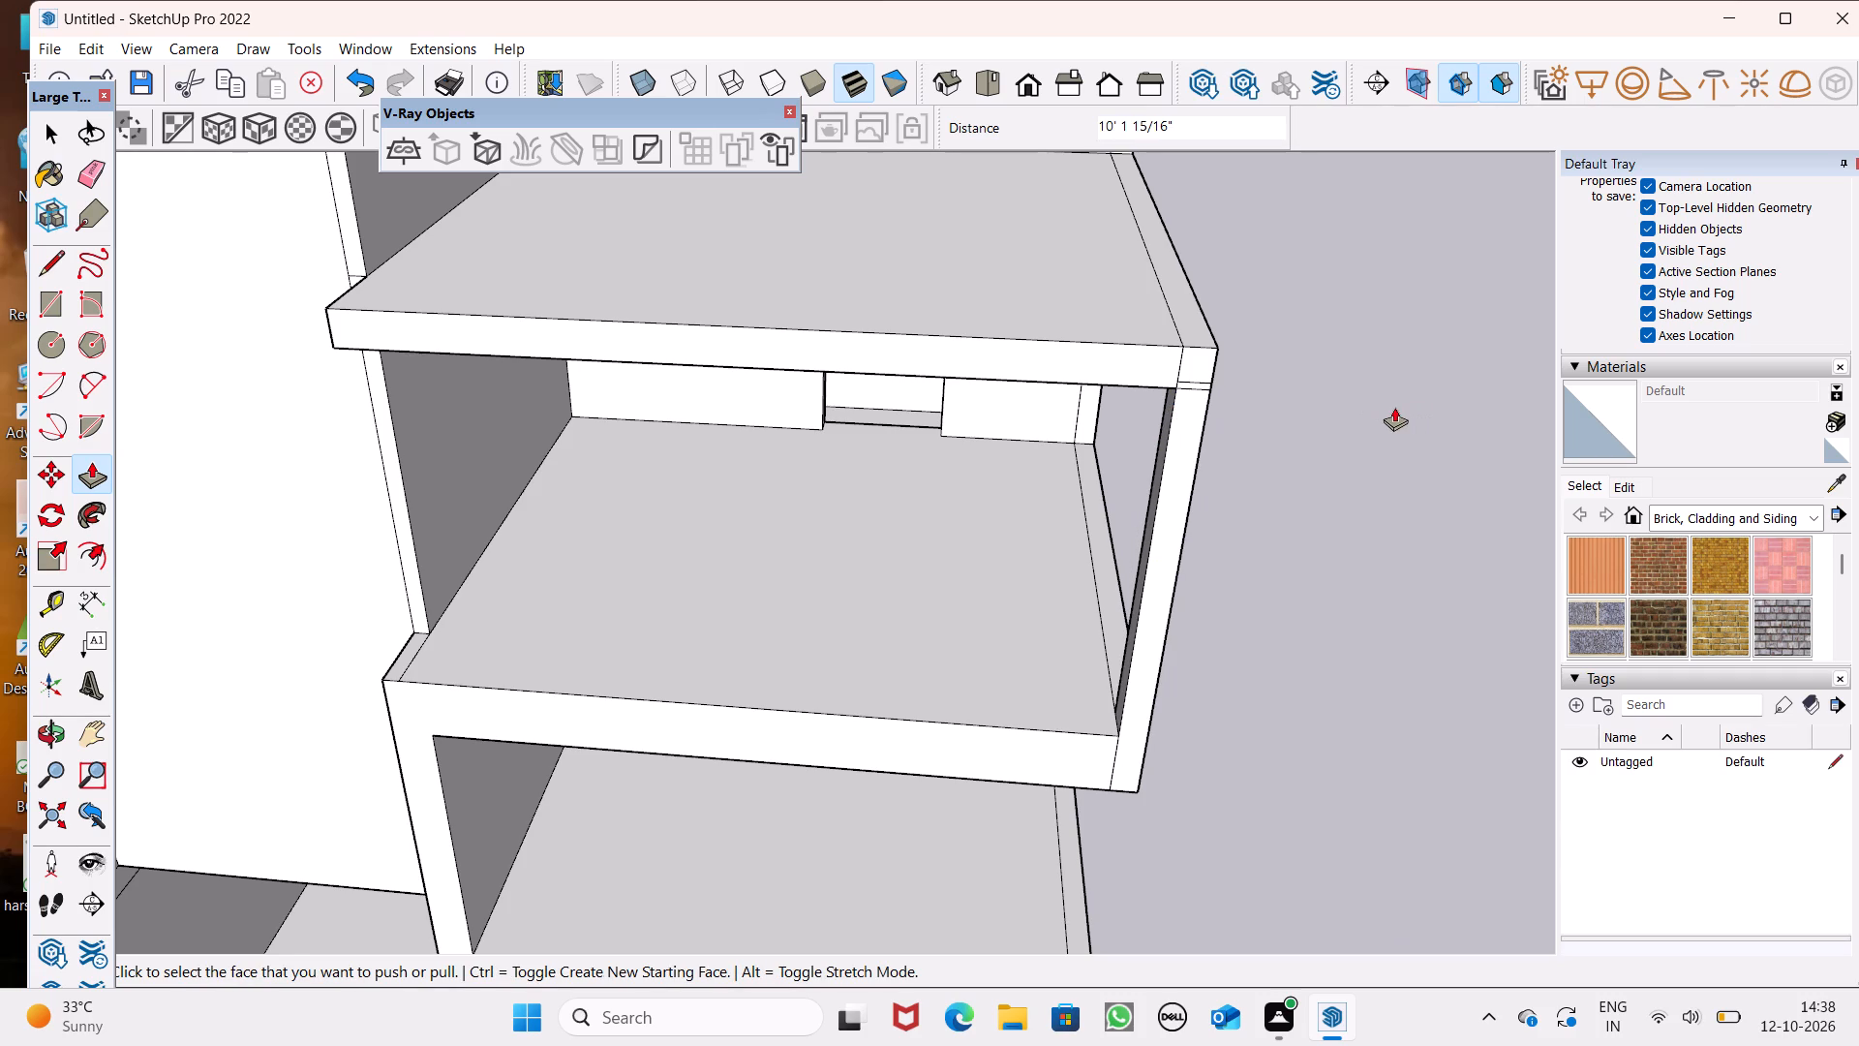
scroll(1394, 407, up, 6)
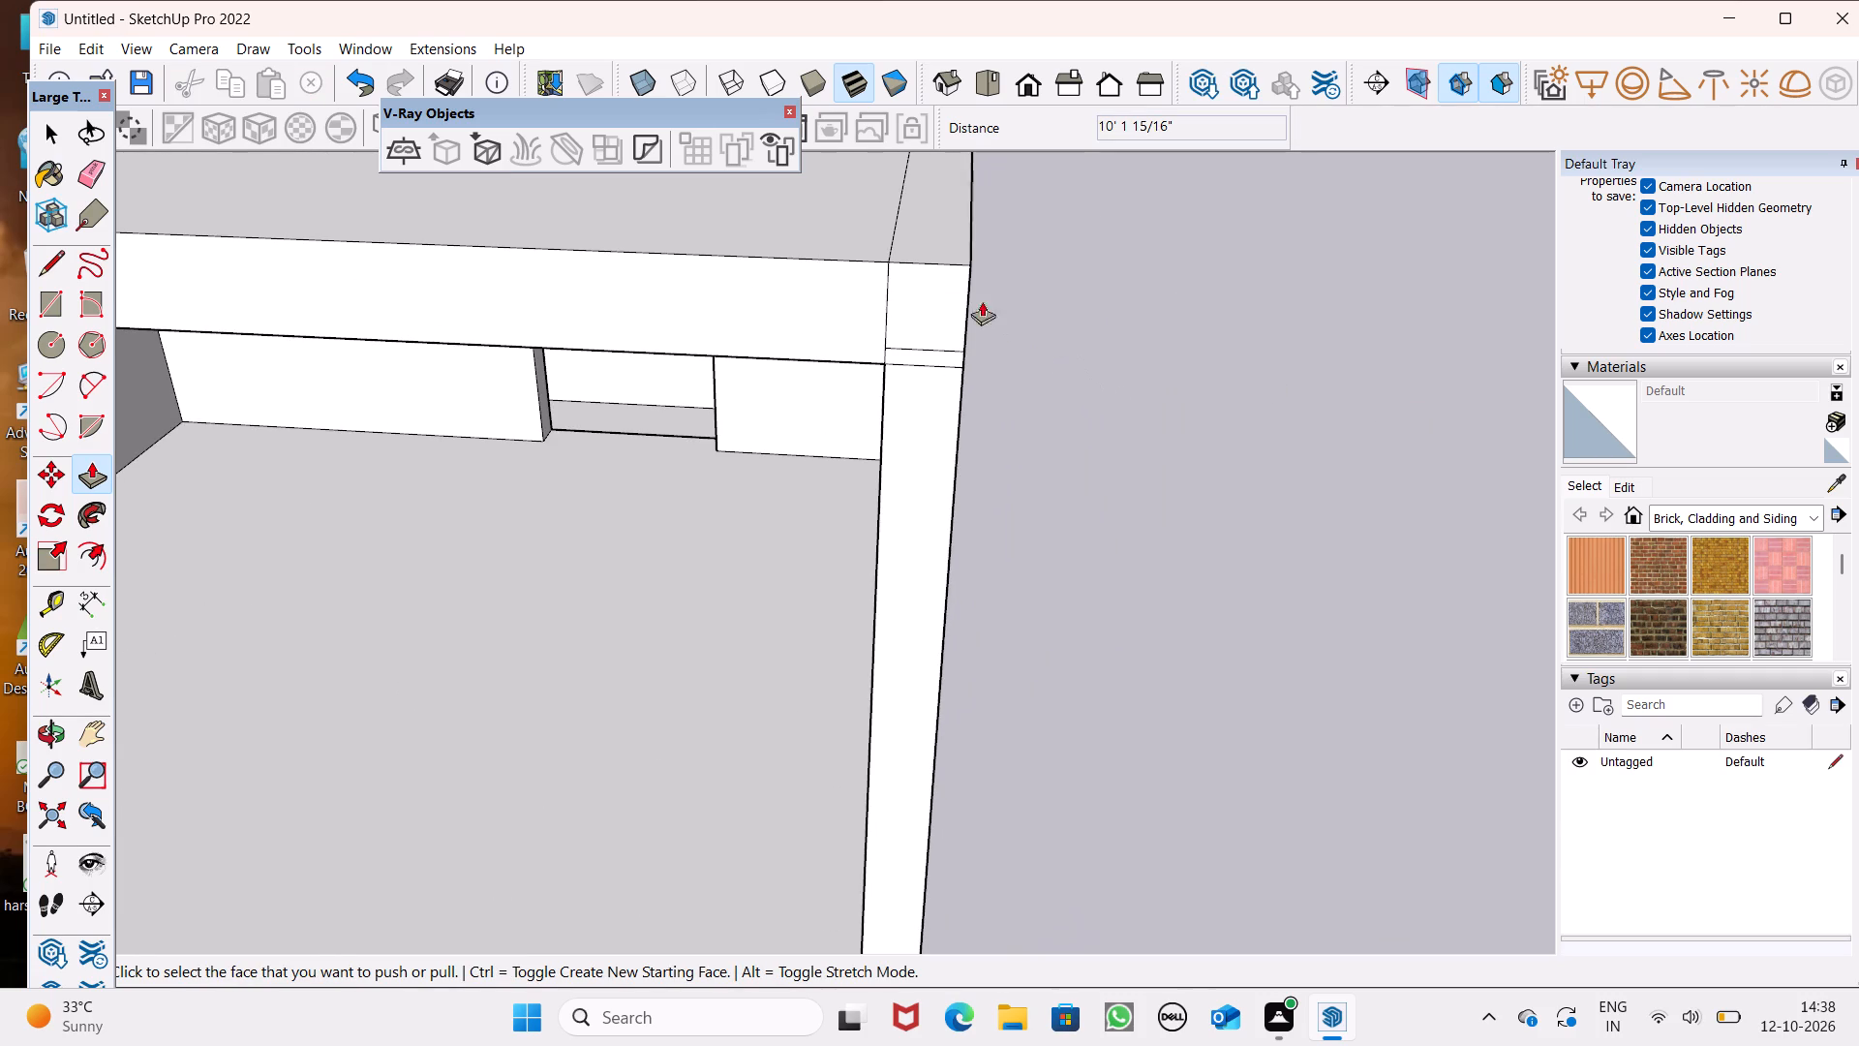
scroll(1060, 348, down, 5)
scroll(1107, 441, down, 4)
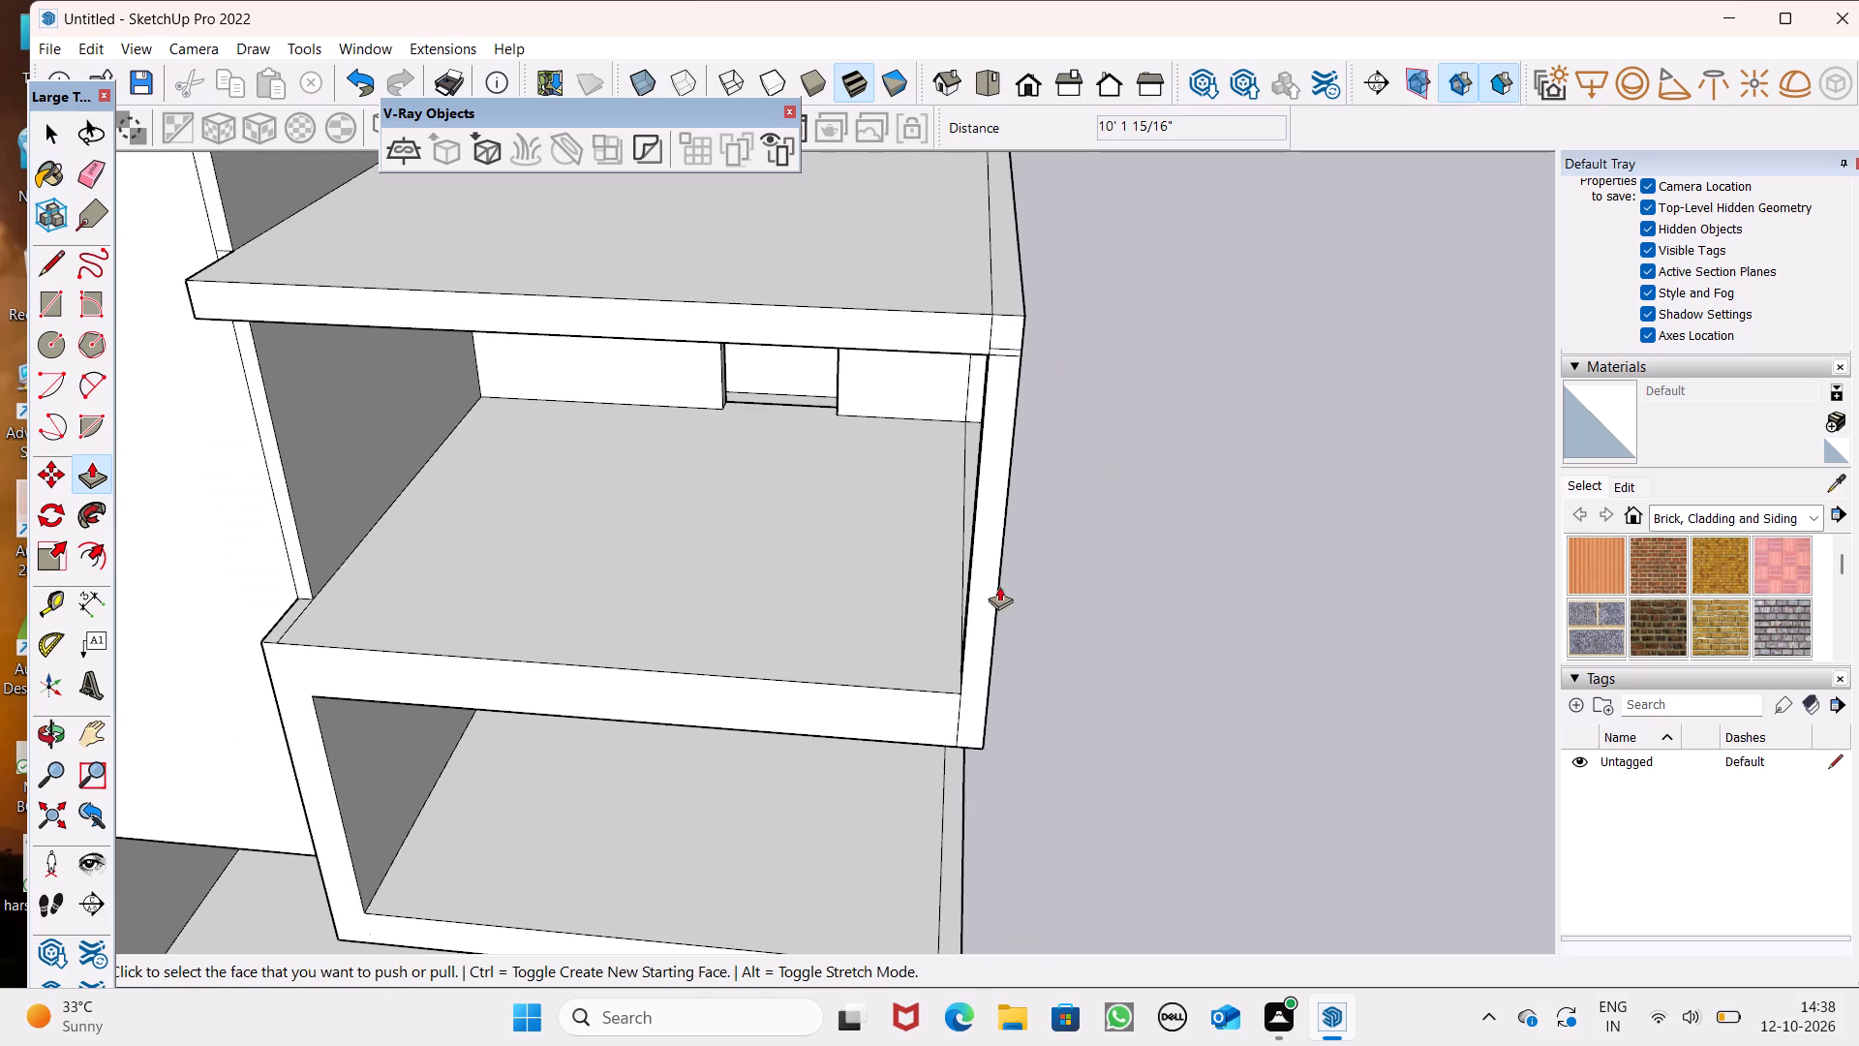
Widen the second-floor corner column toward the bay by pulling its inner face about 5 1/2".
middle_drag(999, 586, 1195, 560)
scroll(1119, 446, up, 8)
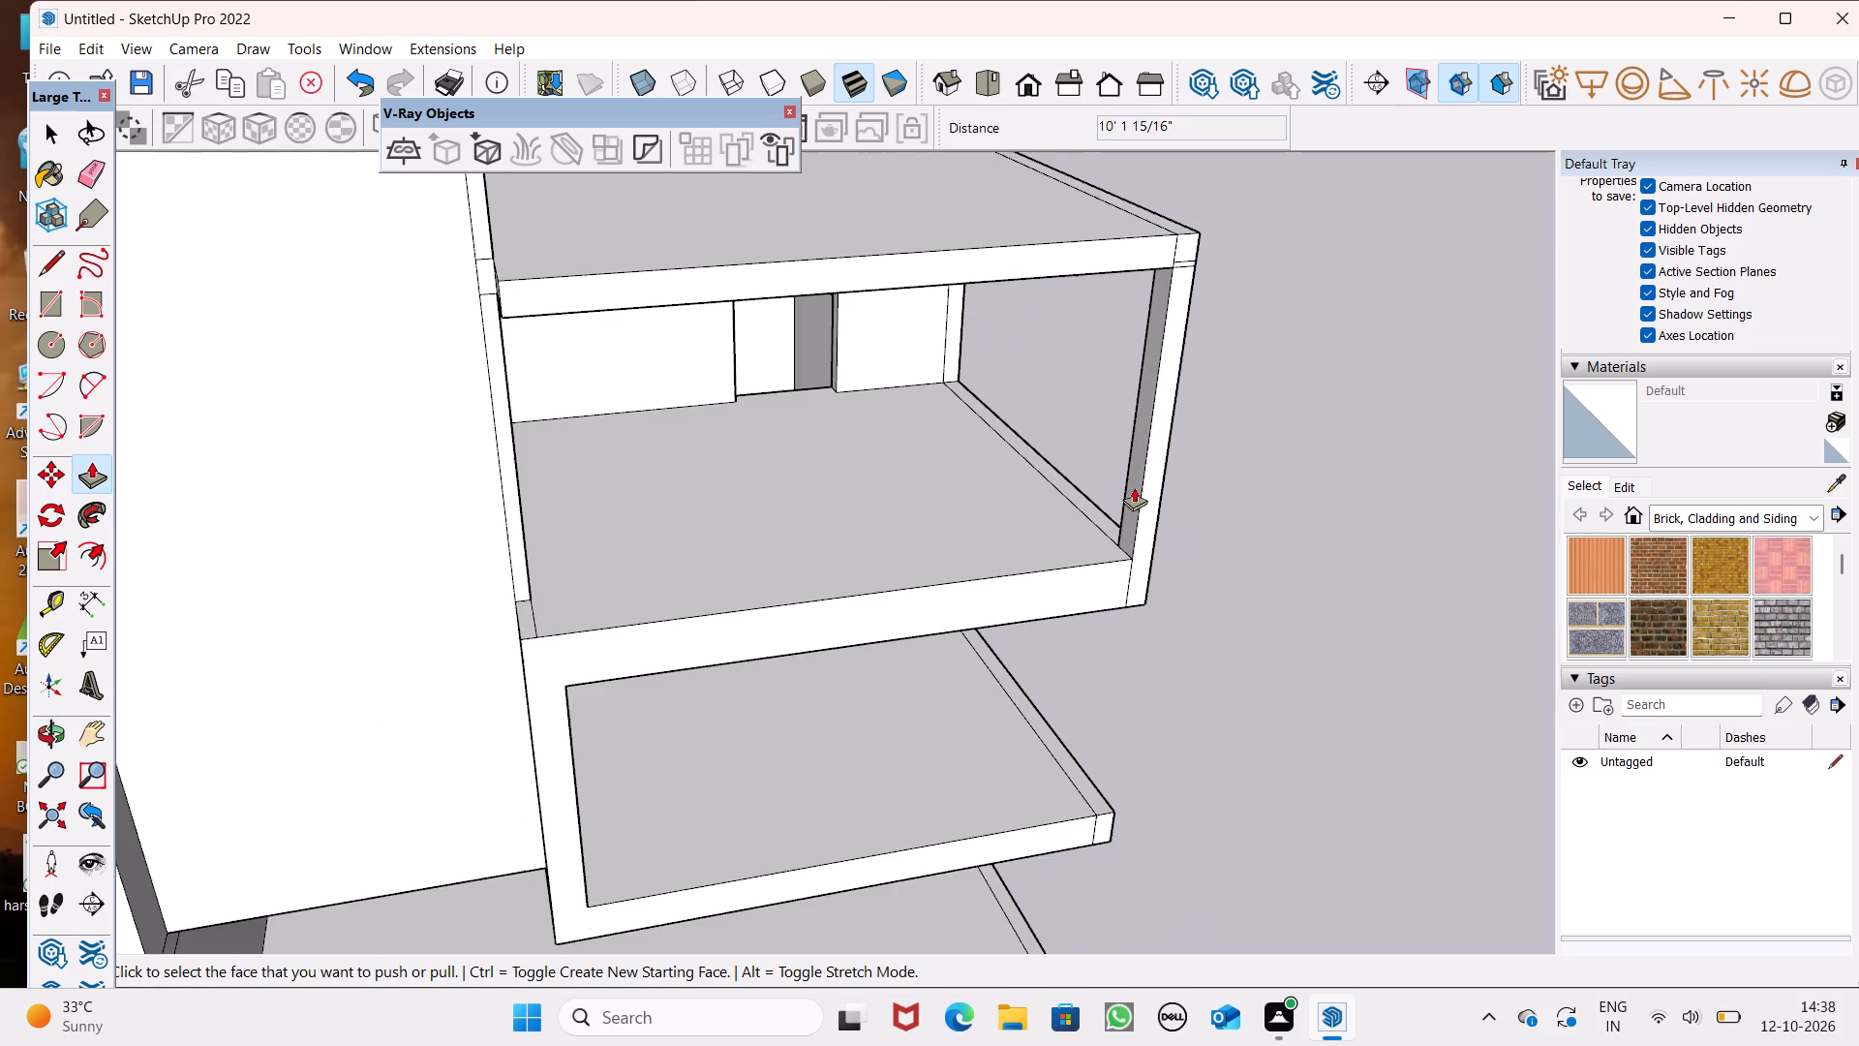
scroll(1134, 489, up, 8)
drag(1134, 569, 1128, 574)
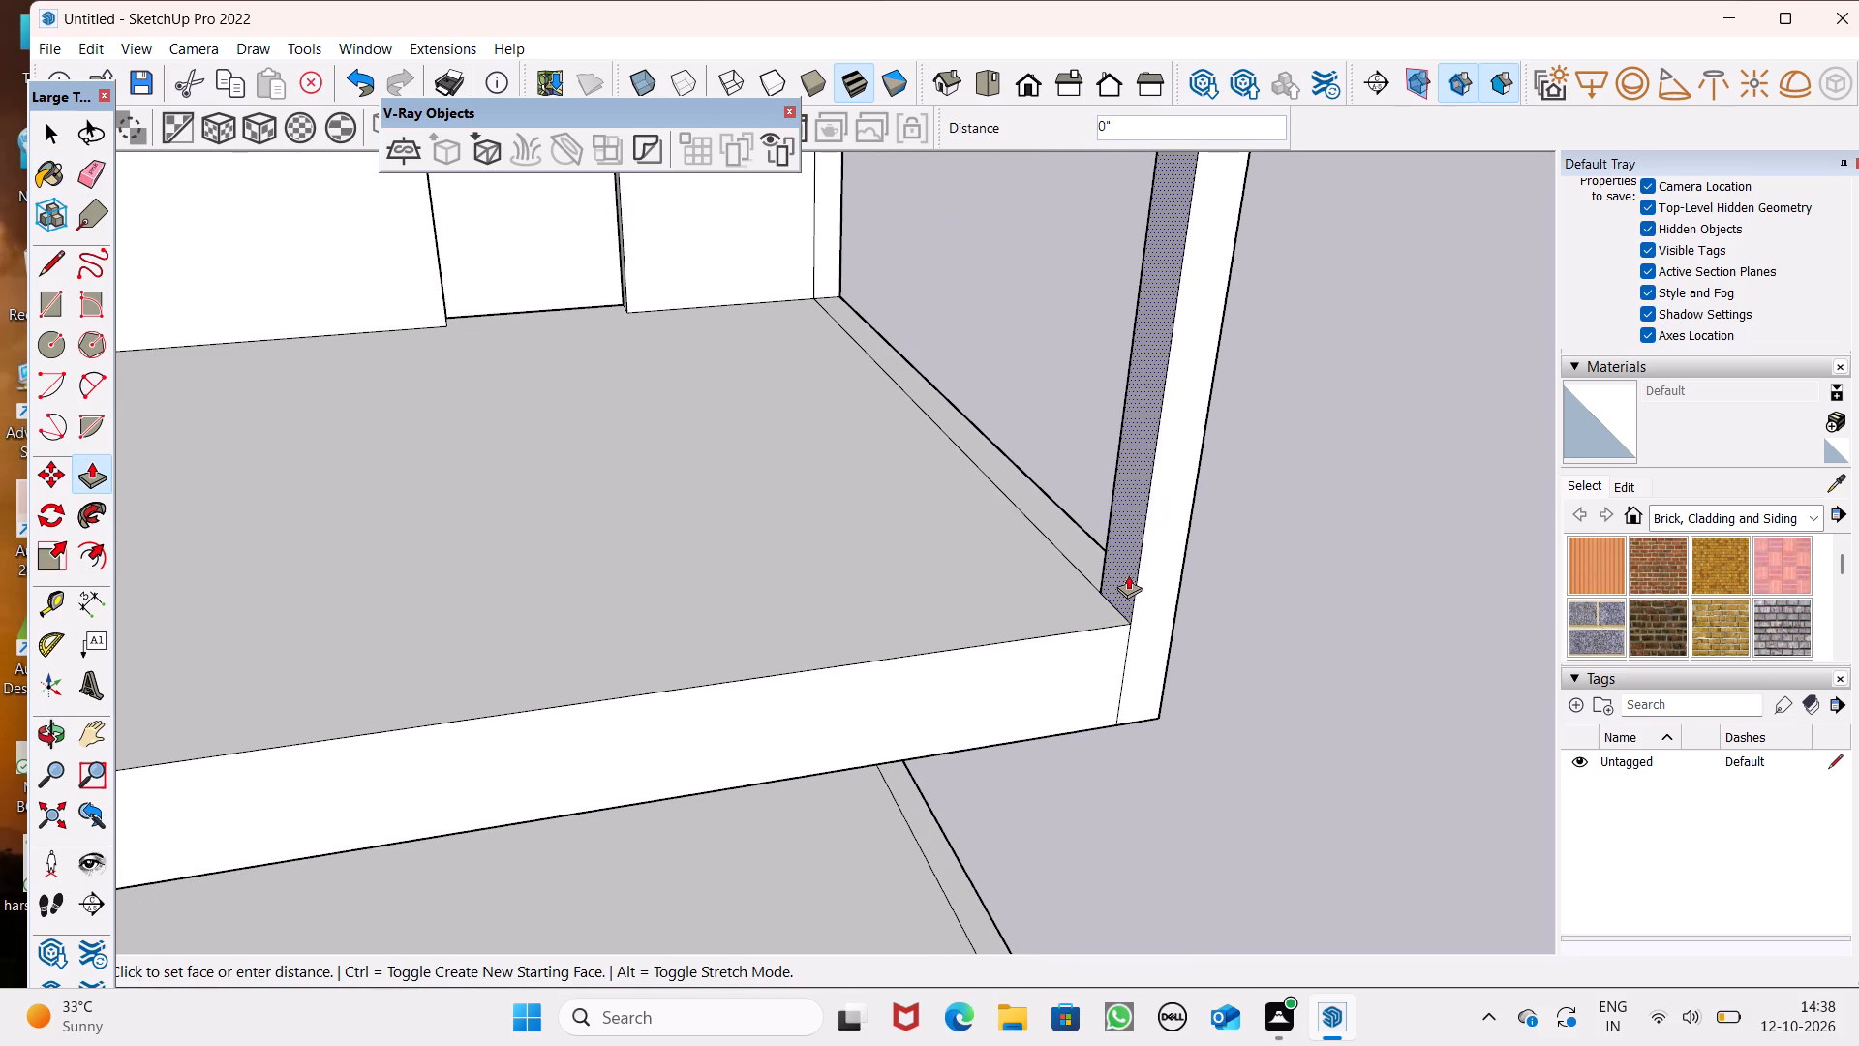
drag(1128, 574, 1110, 596)
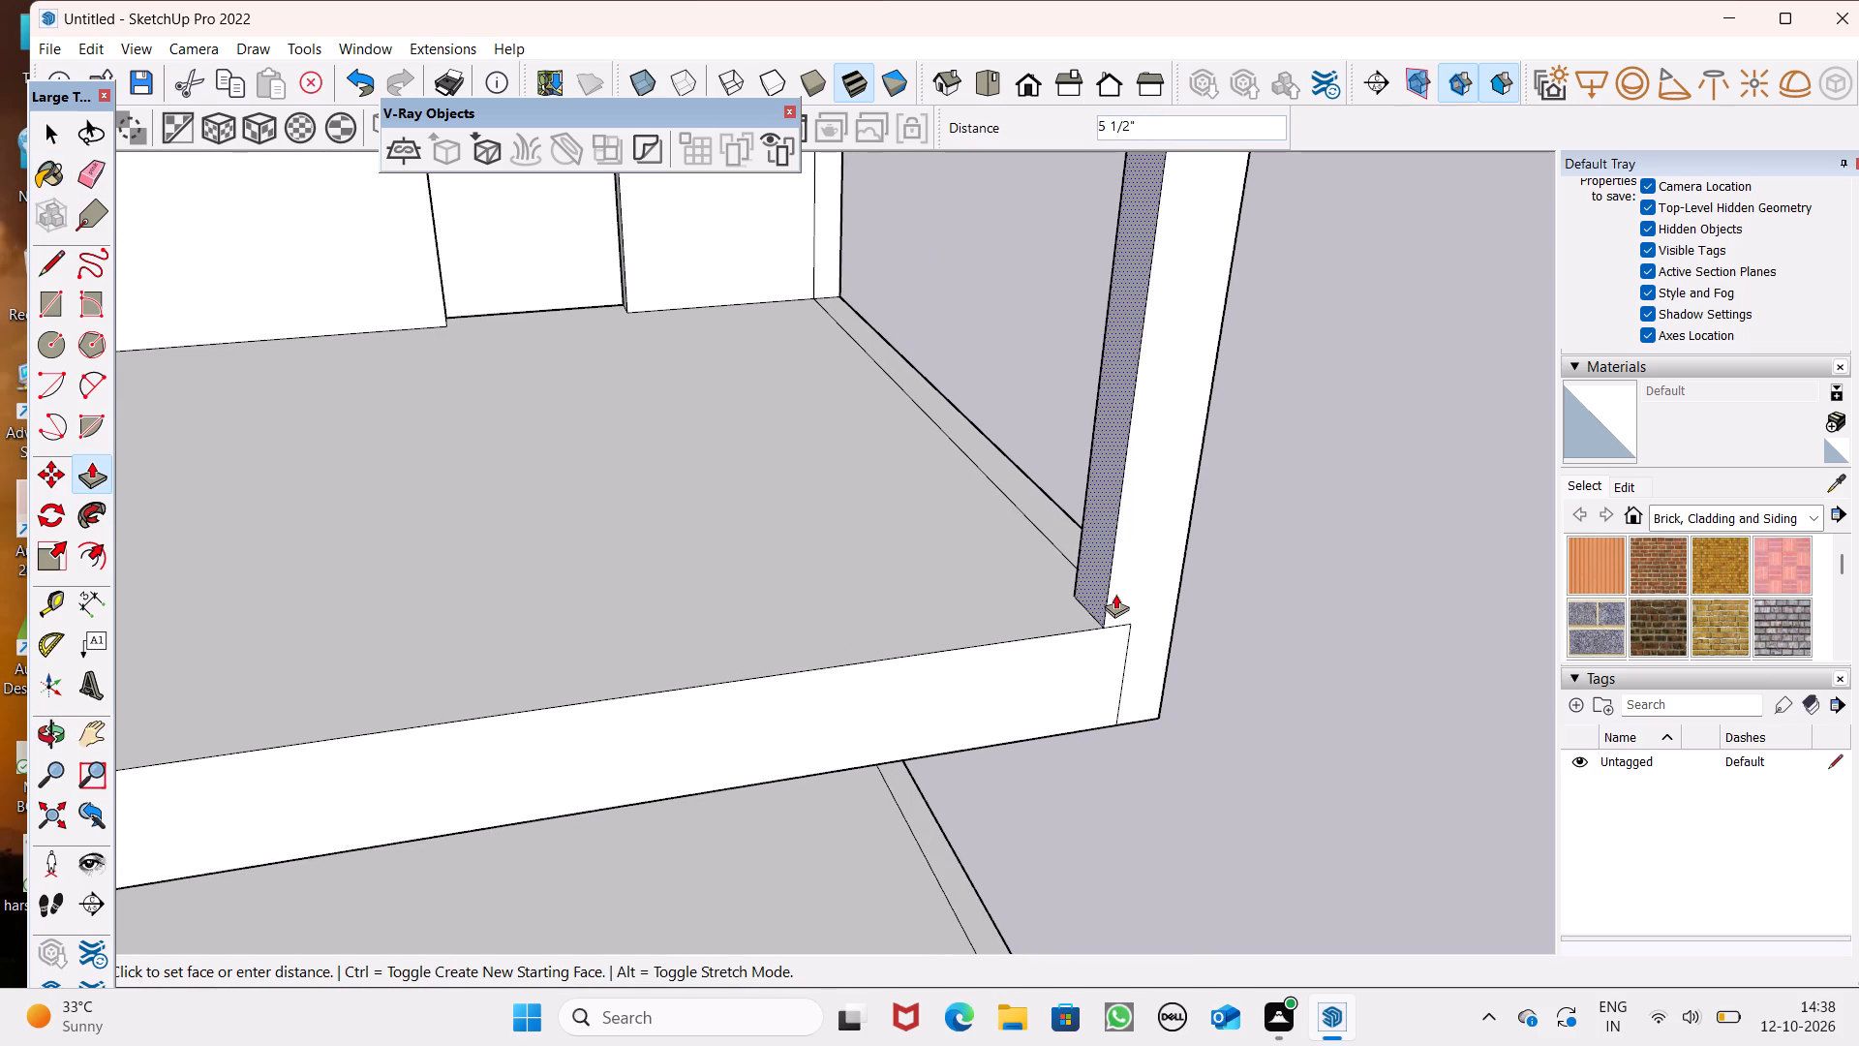
middle_drag(1188, 646, 966, 741)
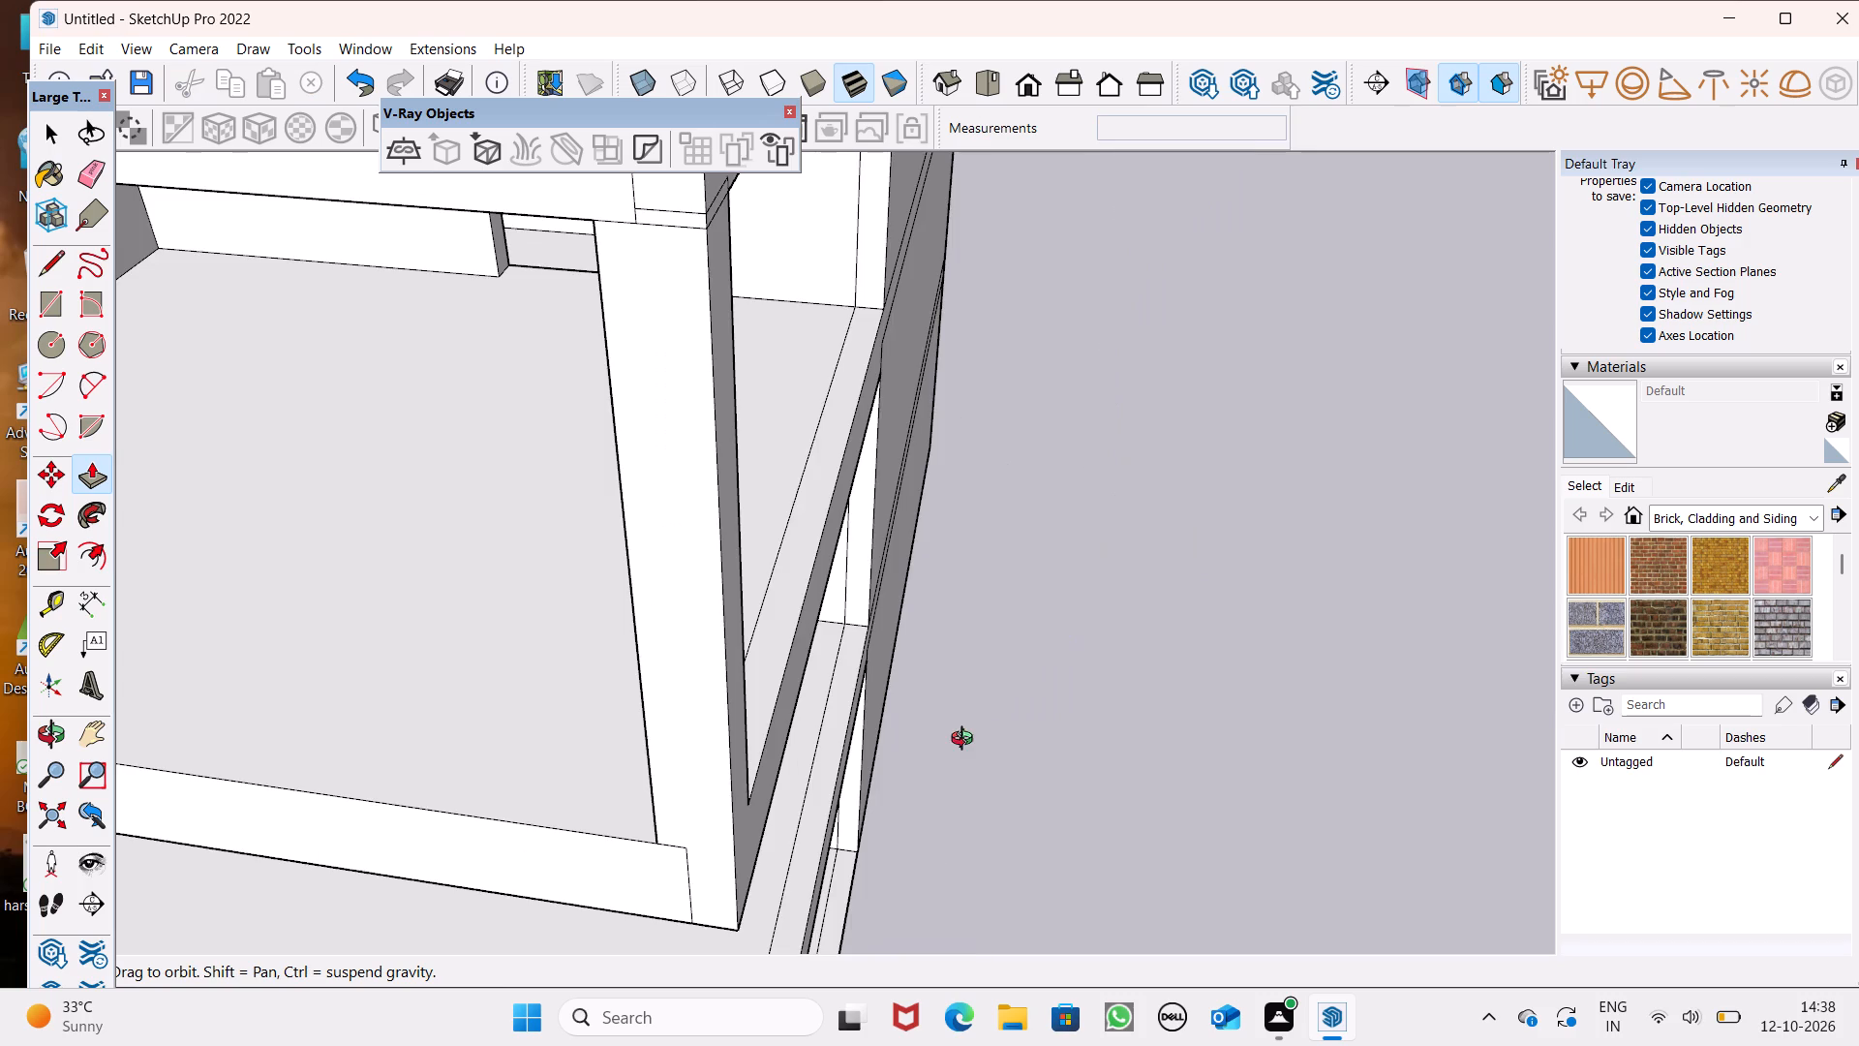
Erase the seam lines at the foot of the corner column on the second-floor slab's front face.
middle_drag(966, 741, 1017, 695)
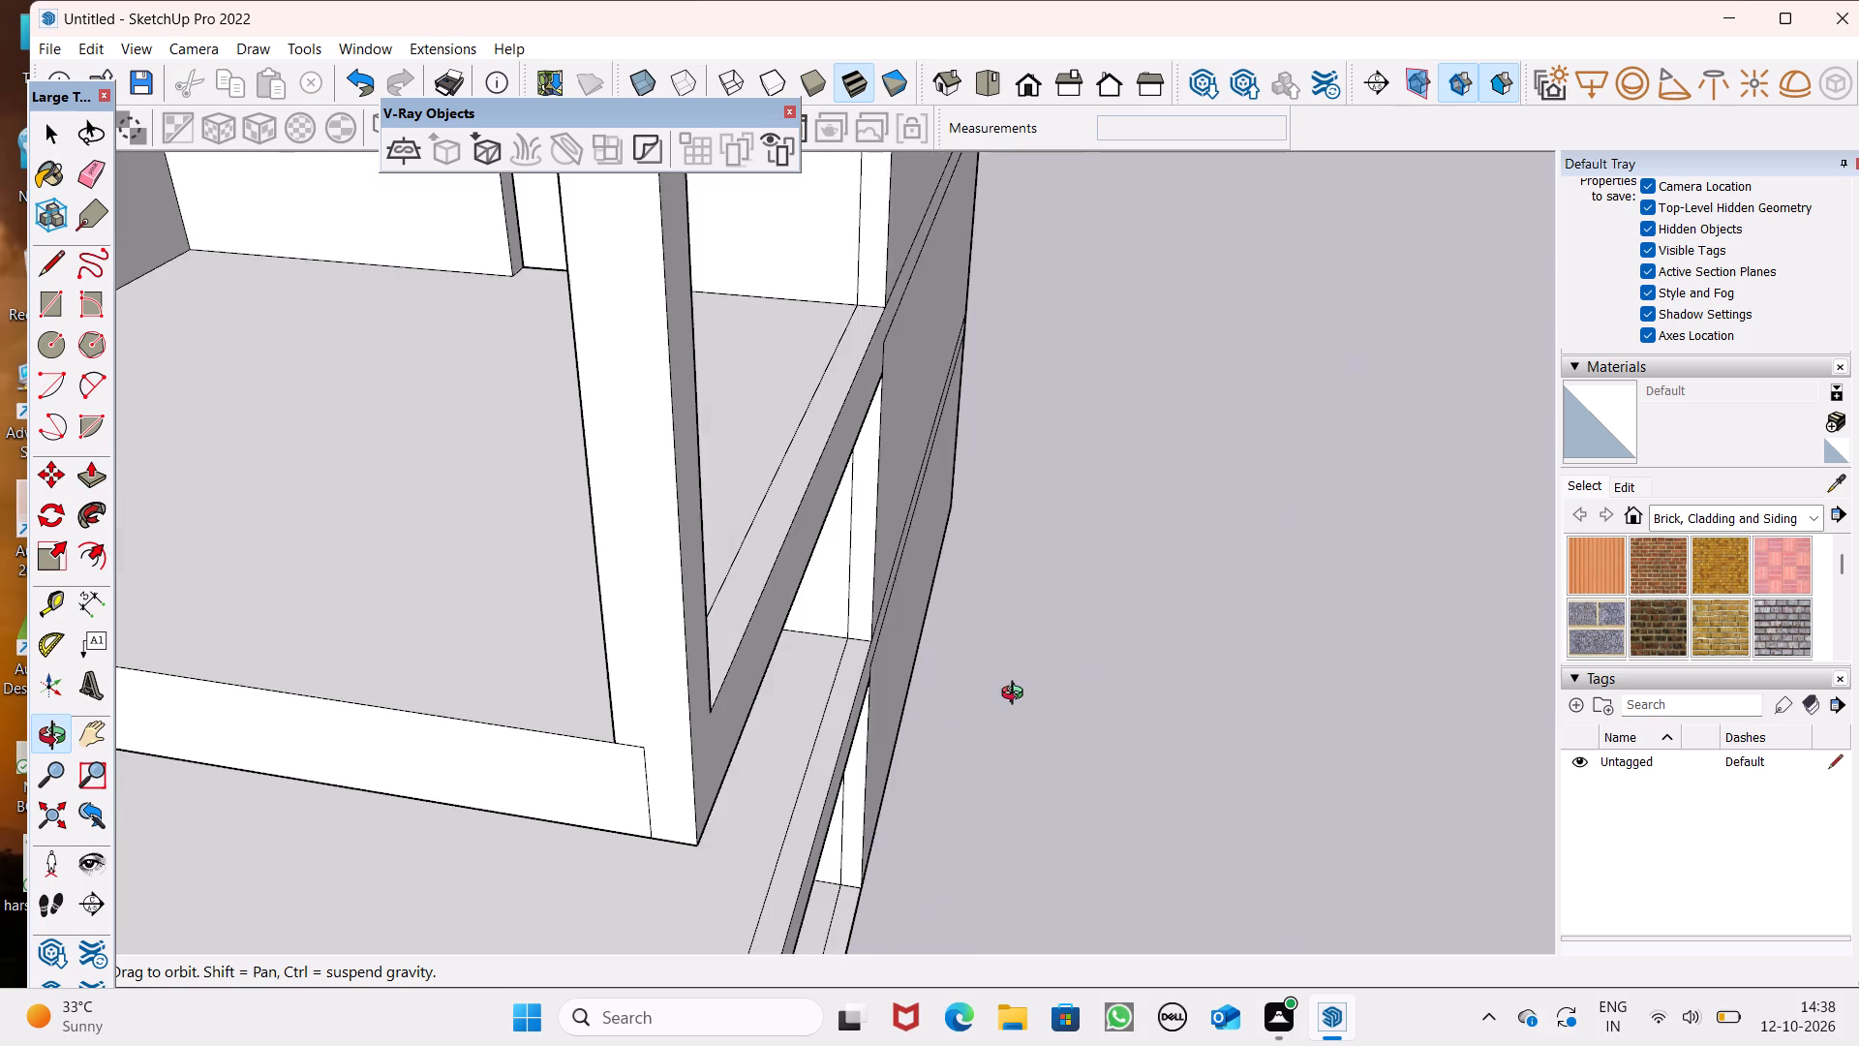
middle_drag(1017, 695, 1019, 693)
click(86, 177)
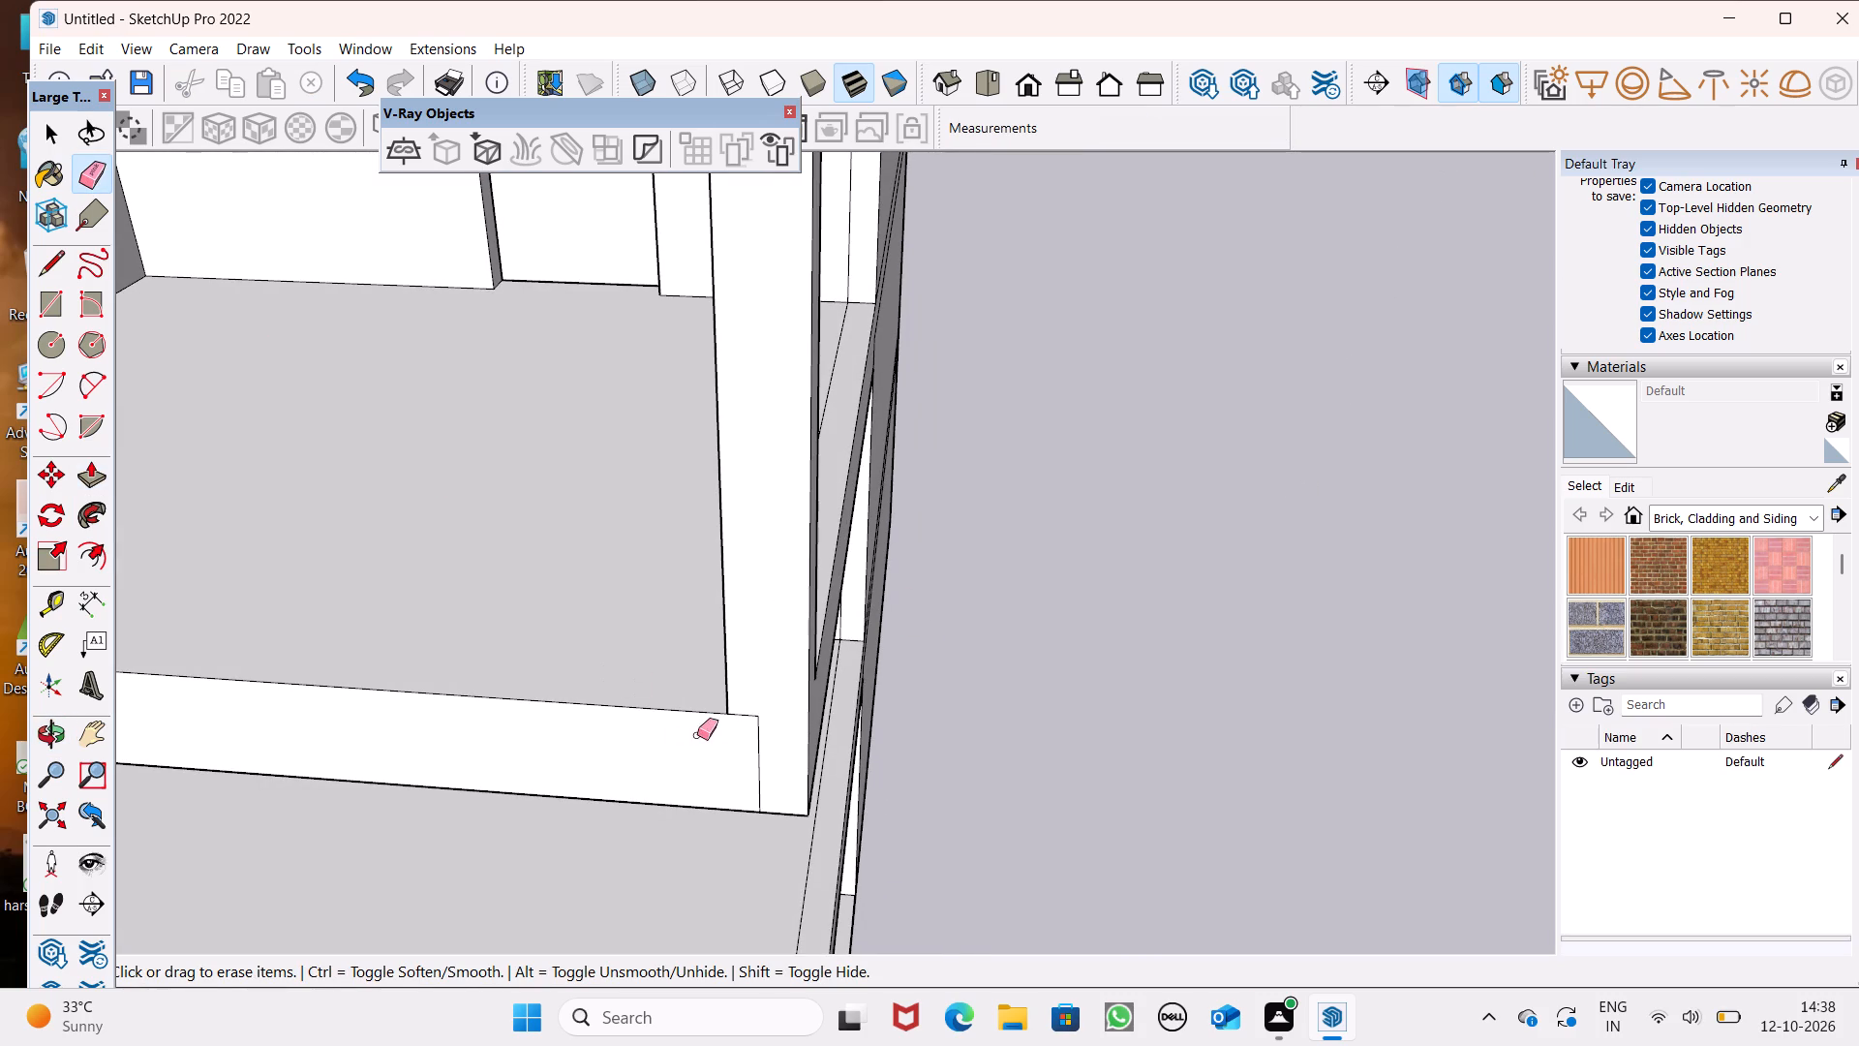
drag(752, 711, 756, 750)
drag(765, 736, 750, 741)
drag(771, 742, 739, 749)
Erase the seam lines where the corner column's top meets the third-floor balcony slab's front face.
scroll(1224, 667, down, 1)
scroll(1224, 667, up, 1)
scroll(1224, 667, down, 6)
middle_drag(1235, 646, 1272, 502)
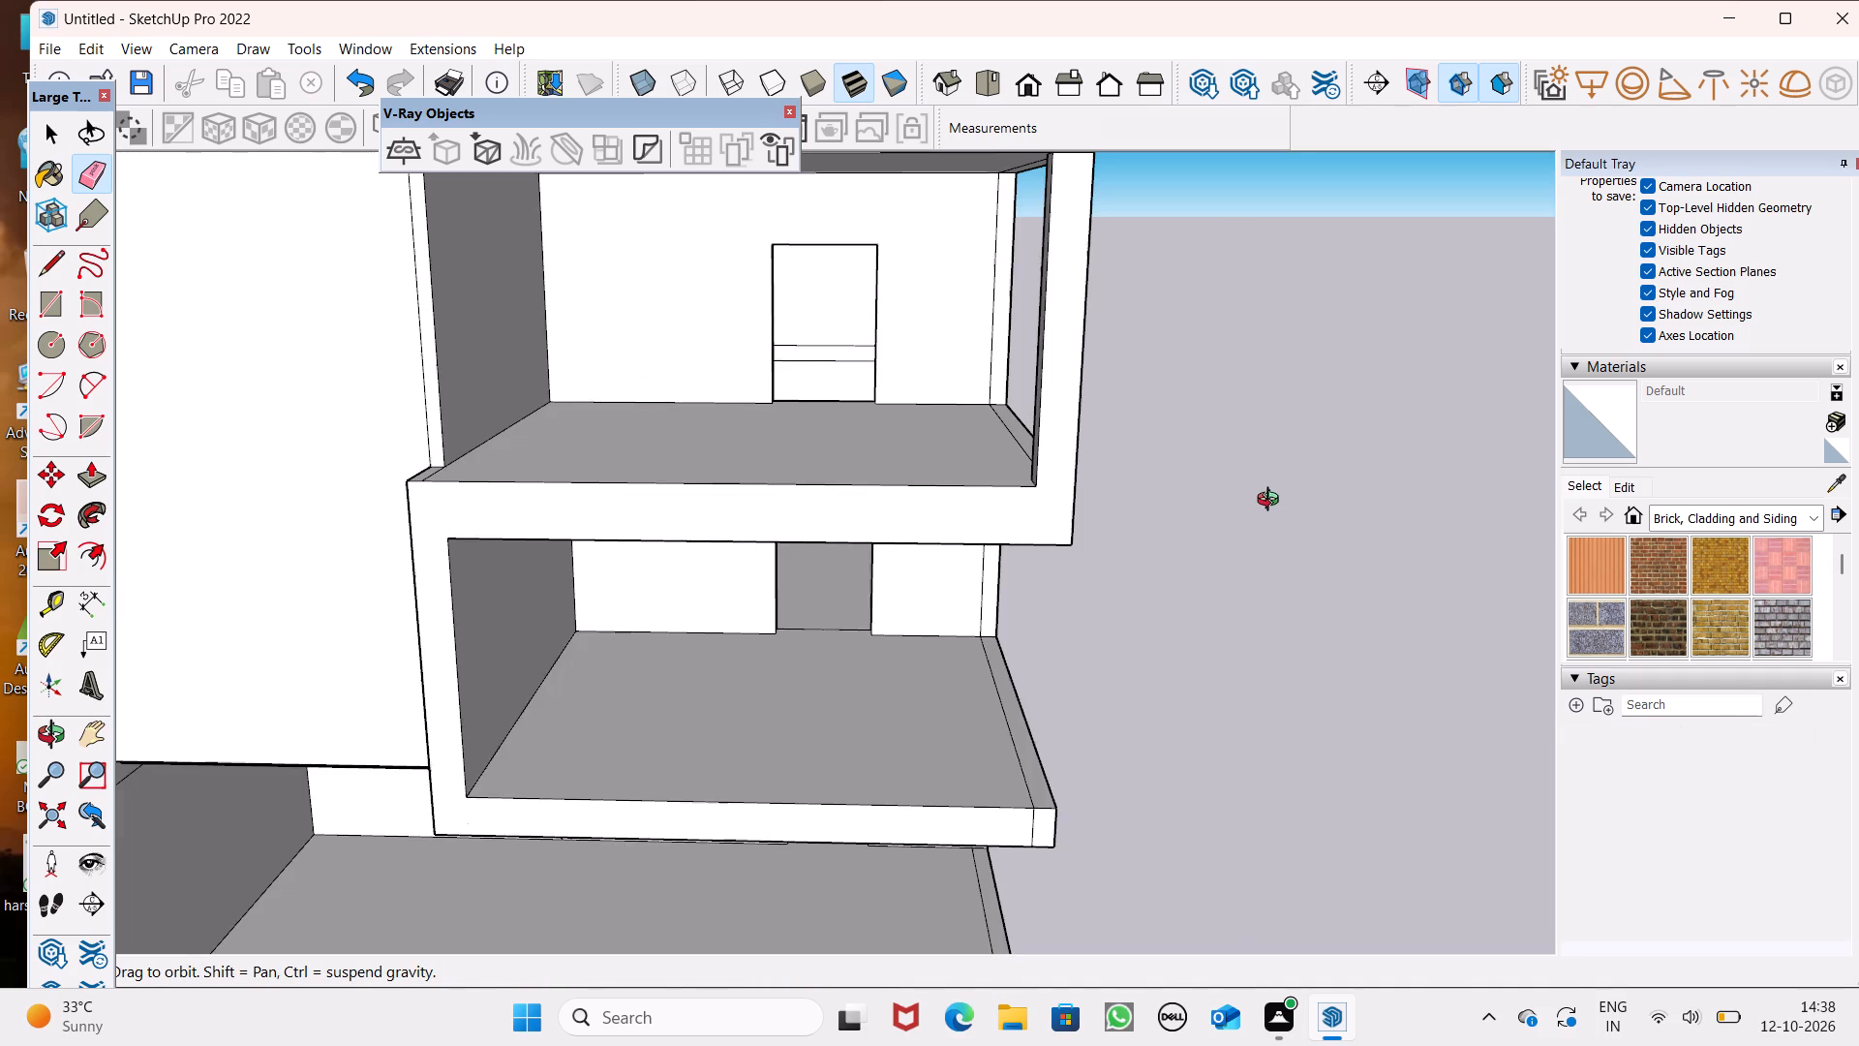
middle_drag(1272, 502, 1273, 502)
scroll(1273, 502, down, 4)
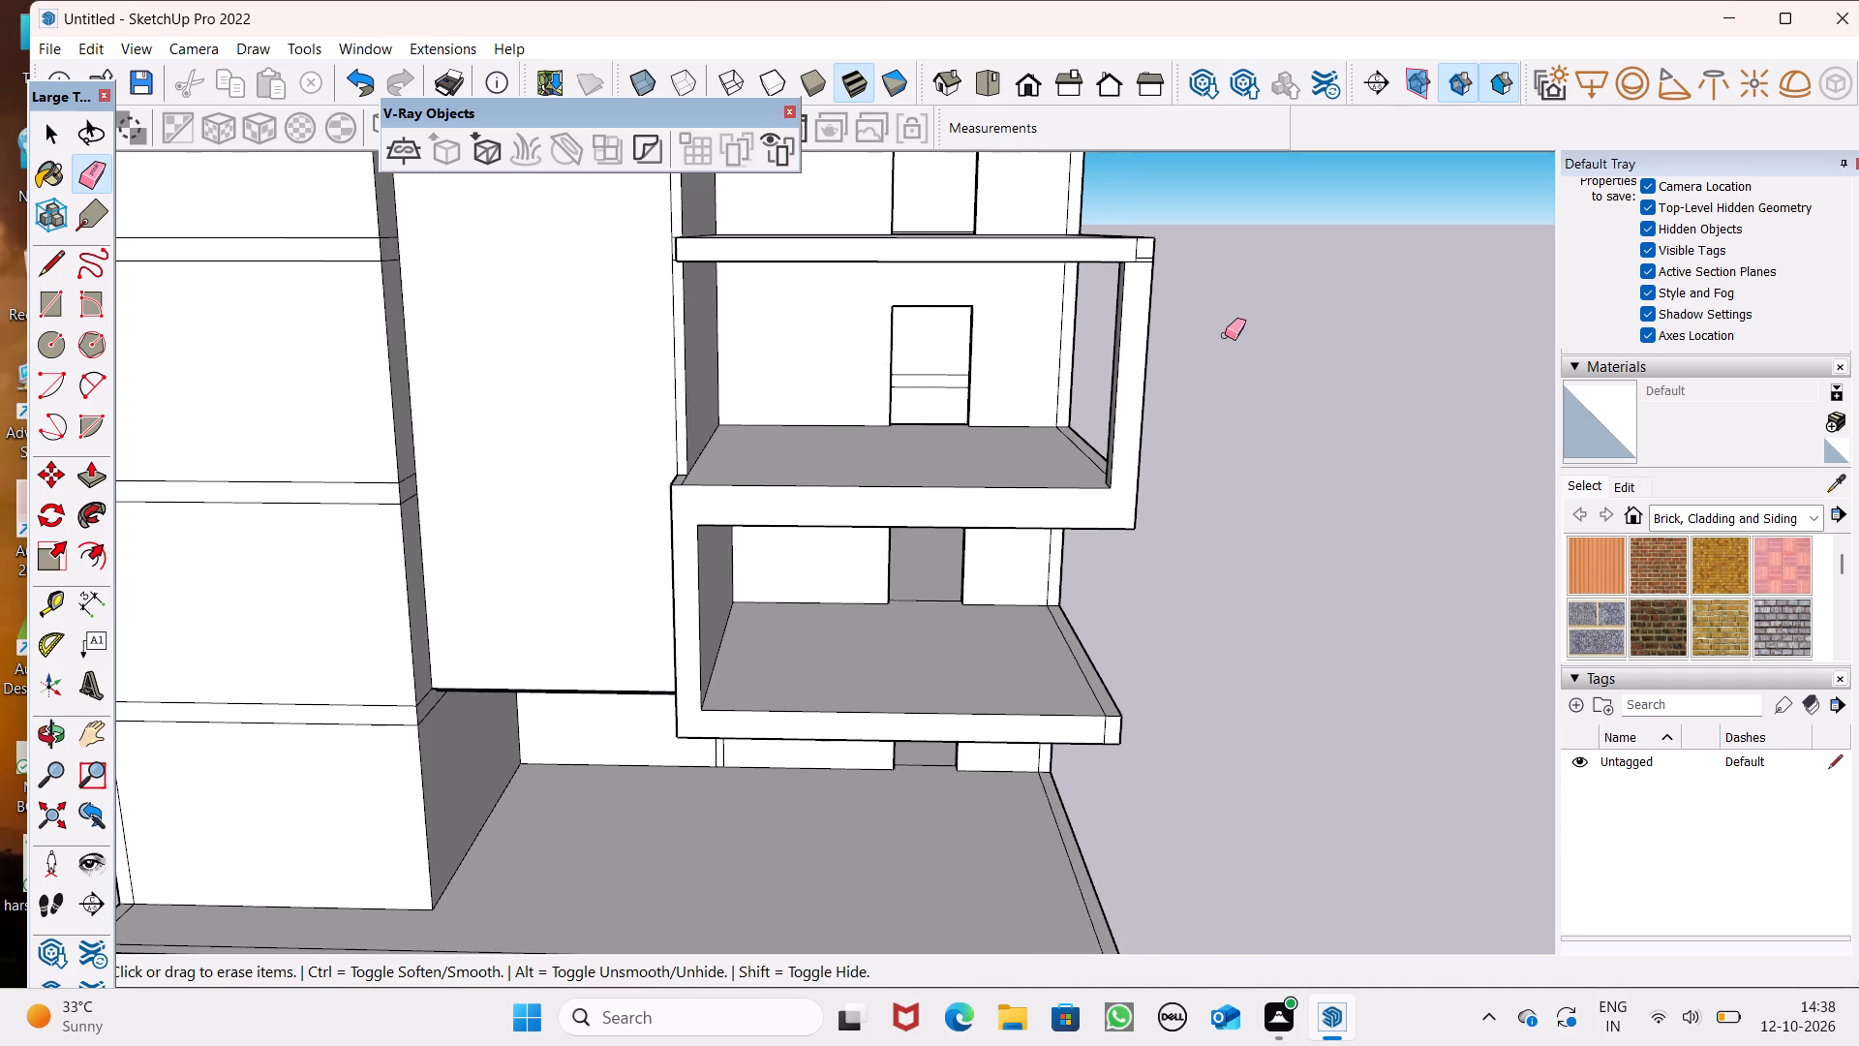
scroll(1209, 298, up, 8)
scroll(1040, 226, up, 5)
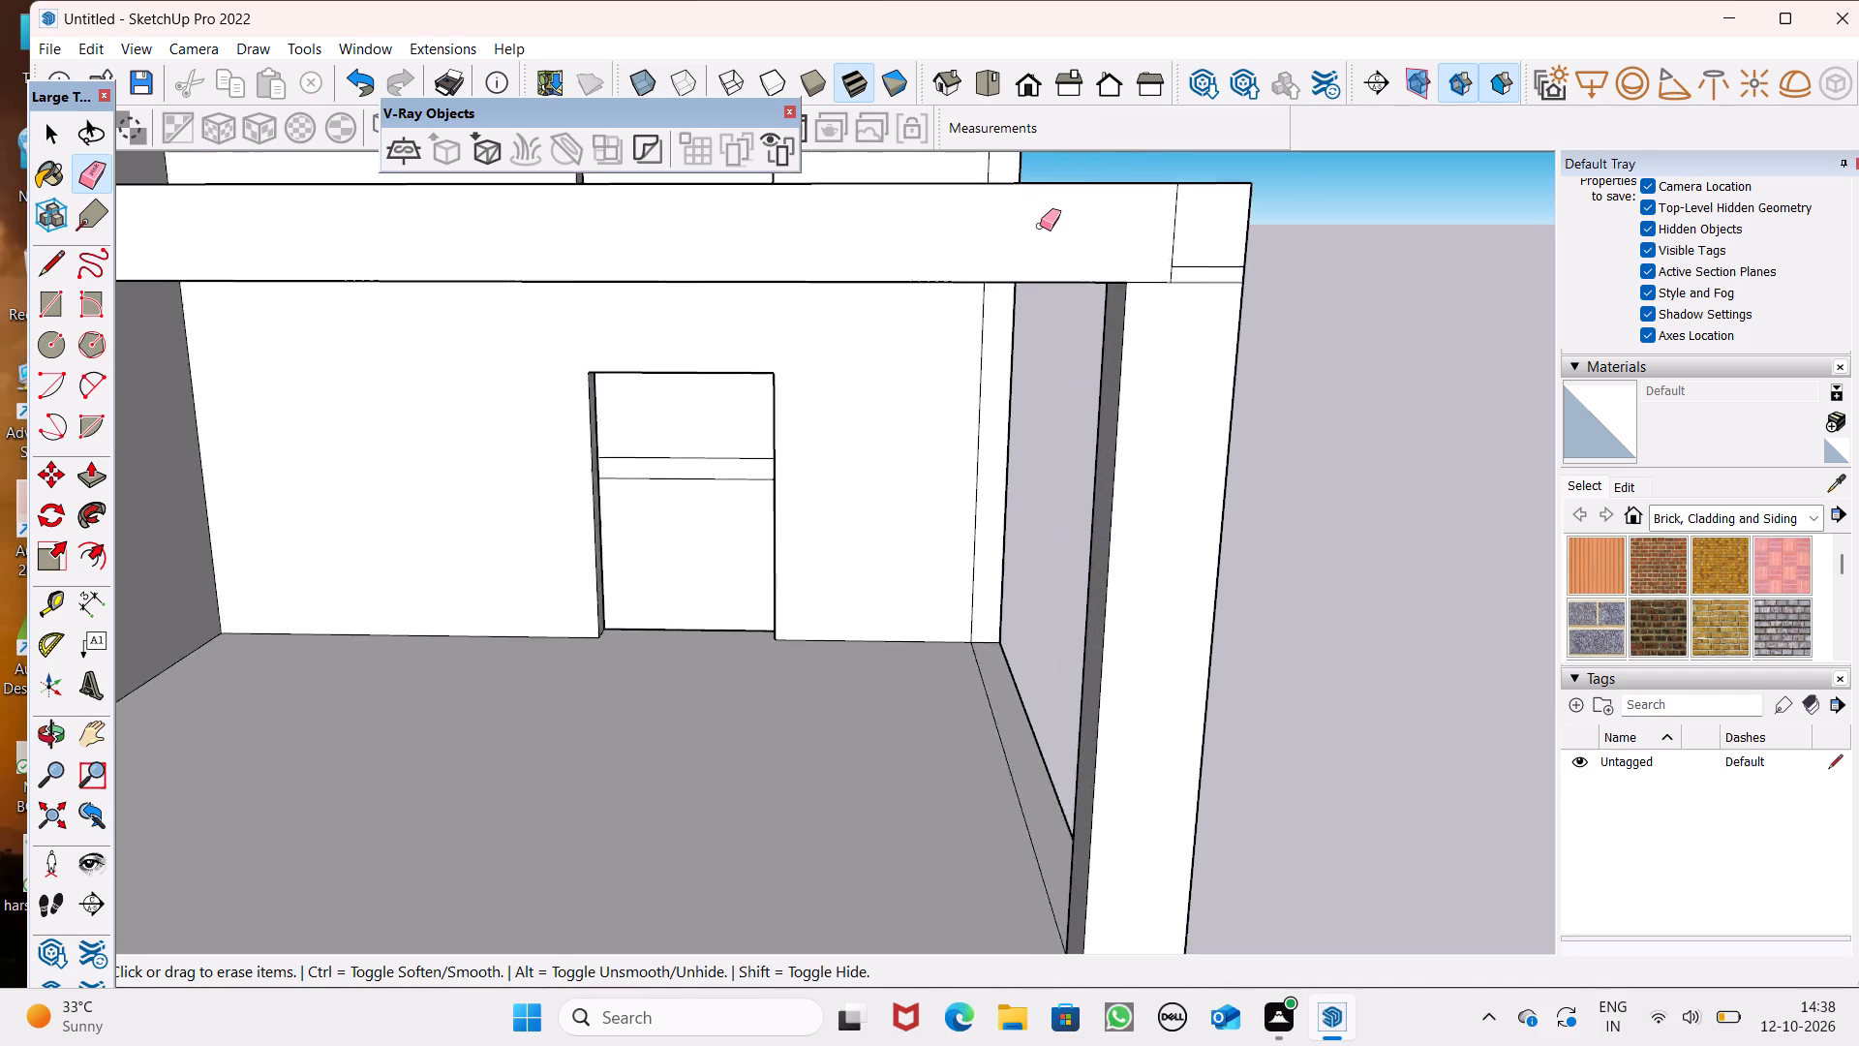
scroll(1040, 226, up, 3)
drag(1206, 242, 1224, 306)
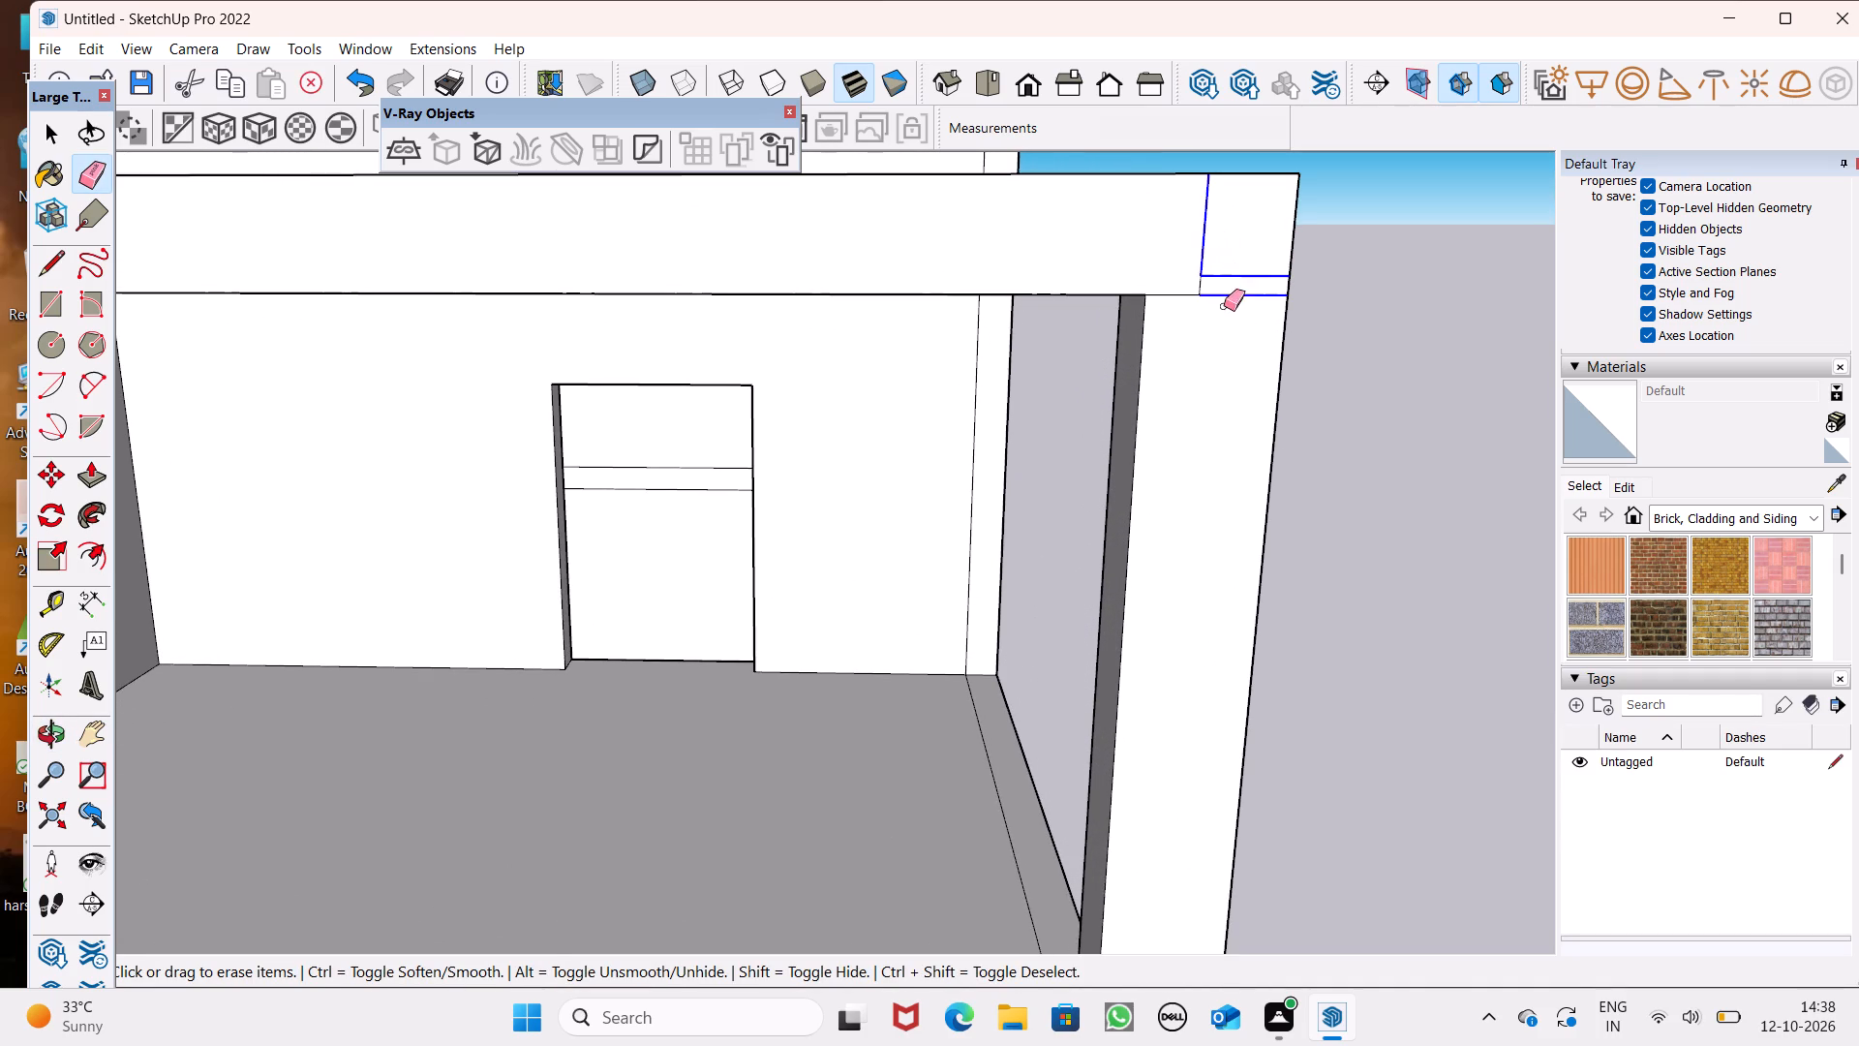
drag(1224, 306, 1211, 255)
drag(1214, 277, 1188, 301)
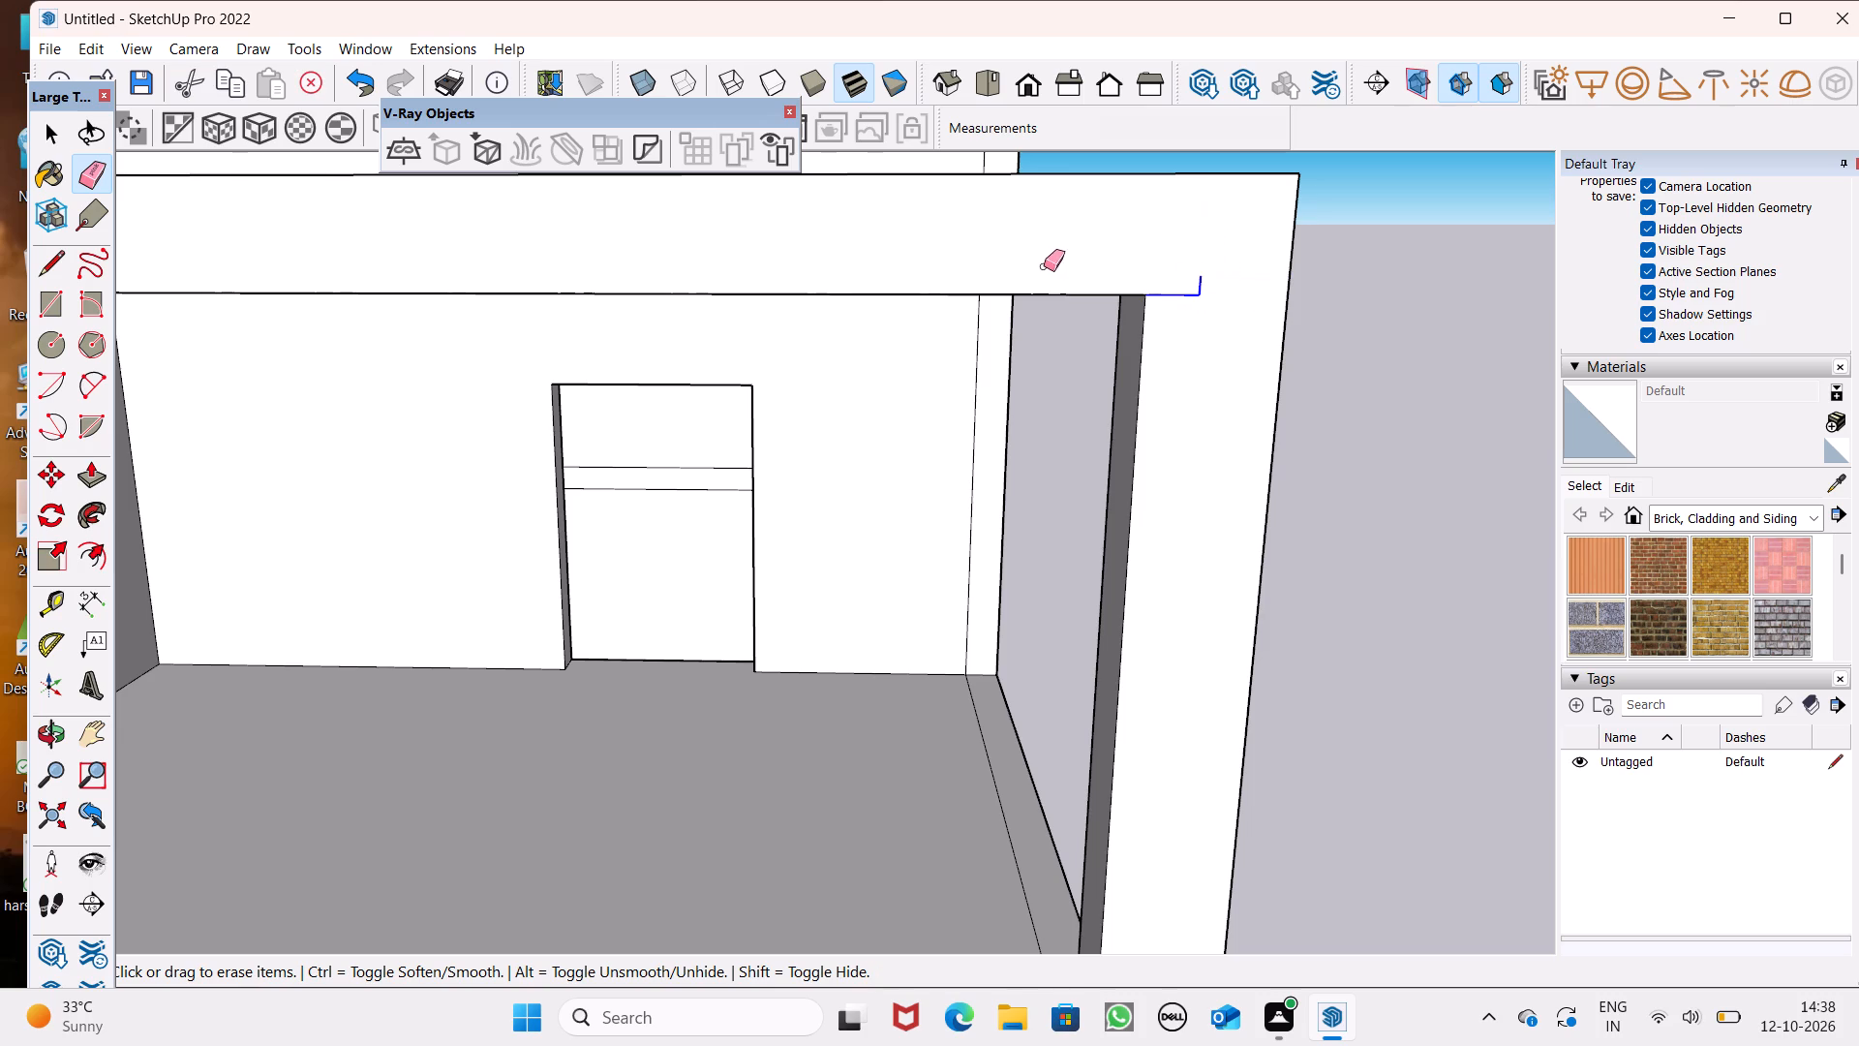
Pull the second-floor corner column's bay-facing inner face out about 3/4".
scroll(1028, 260, down, 3)
scroll(887, 289, down, 5)
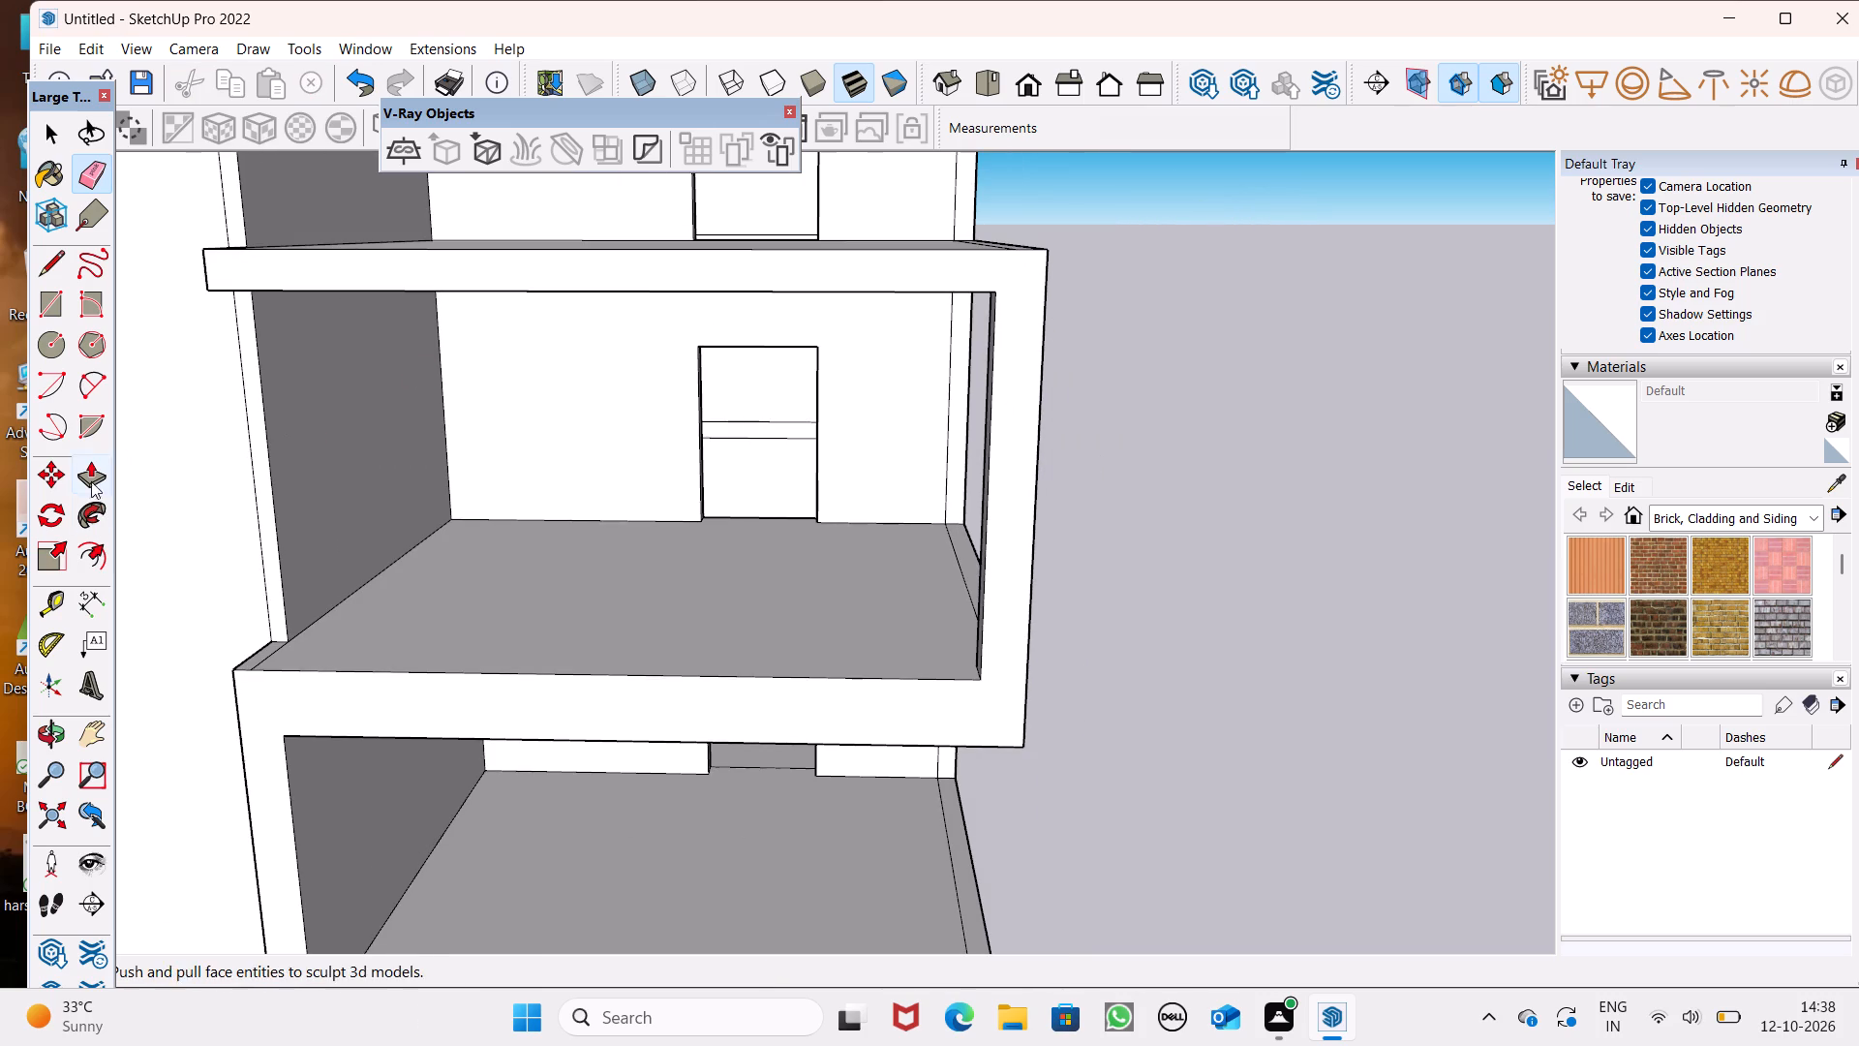
click(92, 478)
middle_drag(945, 670, 1316, 832)
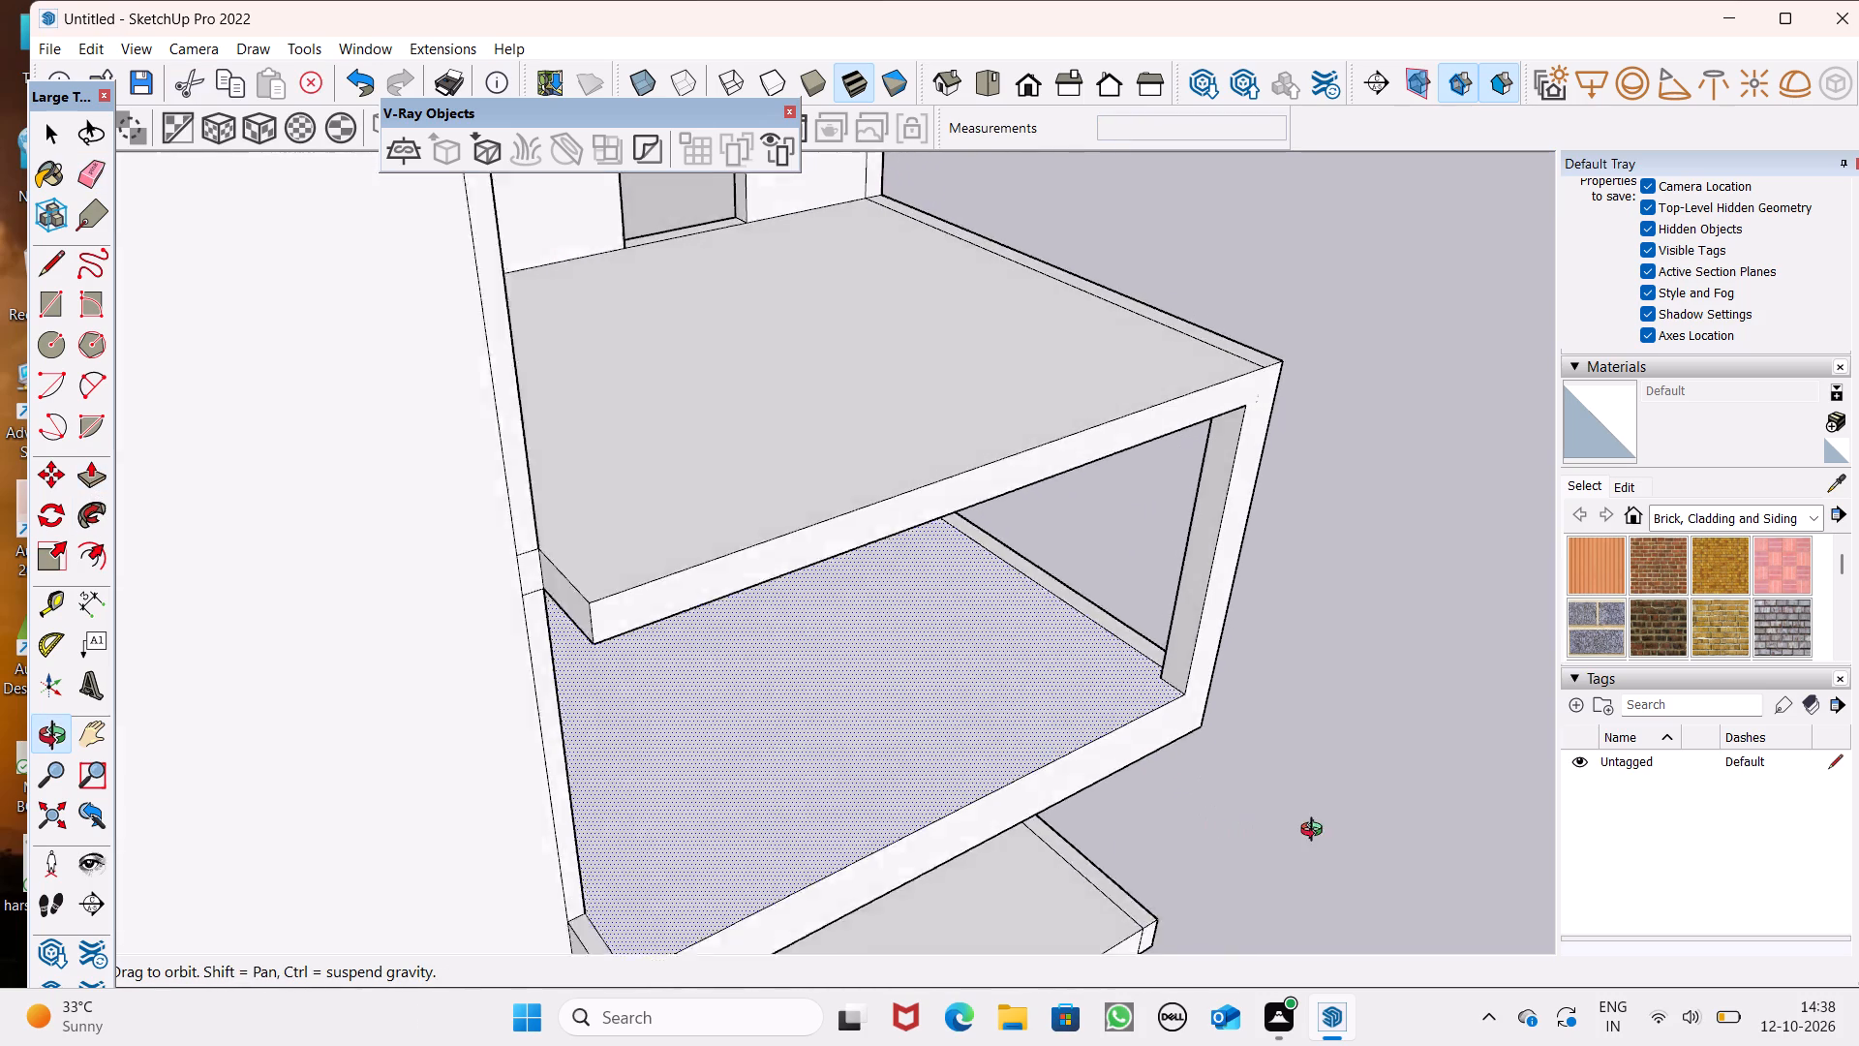
middle_drag(1316, 832, 1317, 821)
scroll(1206, 597, up, 9)
drag(1192, 619, 1196, 632)
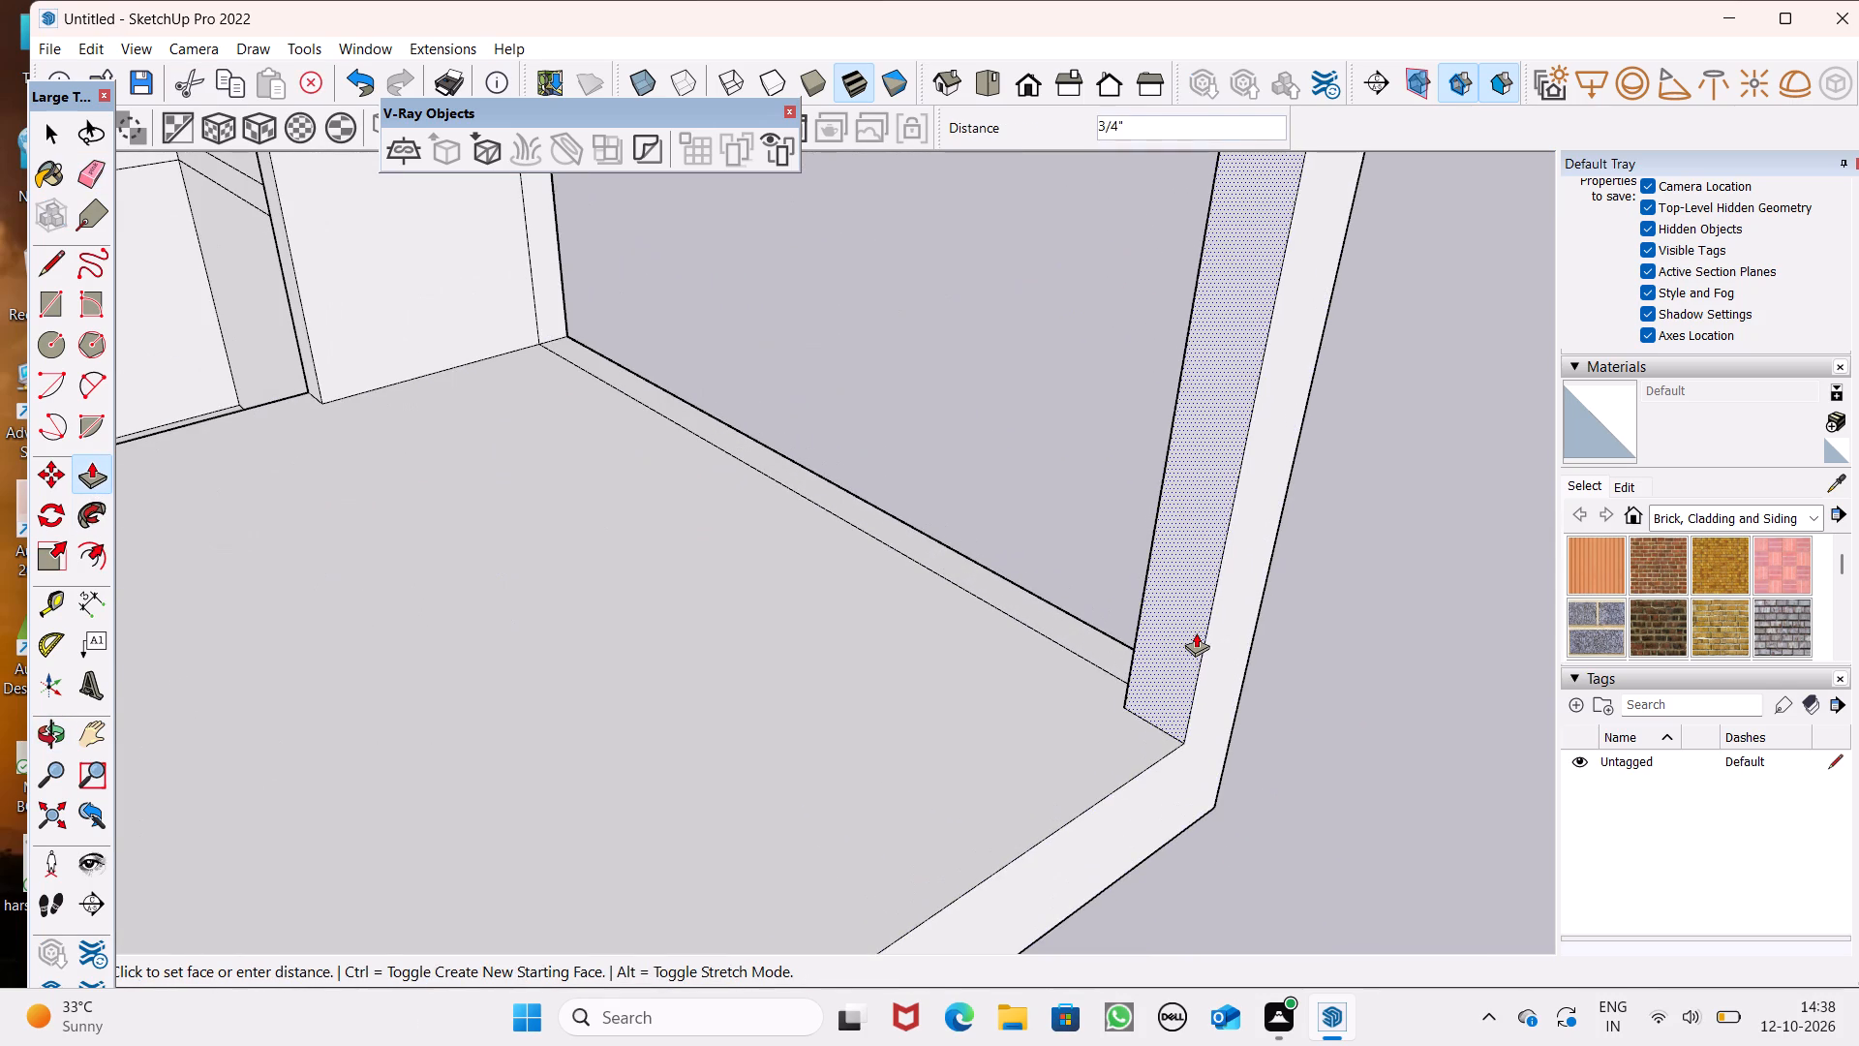
drag(1196, 632, 1196, 642)
Deepen the second-floor corner column by pulling its rear face about 8 7/16" toward the building wall.
scroll(1223, 604, down, 5)
middle_drag(1300, 689, 563, 772)
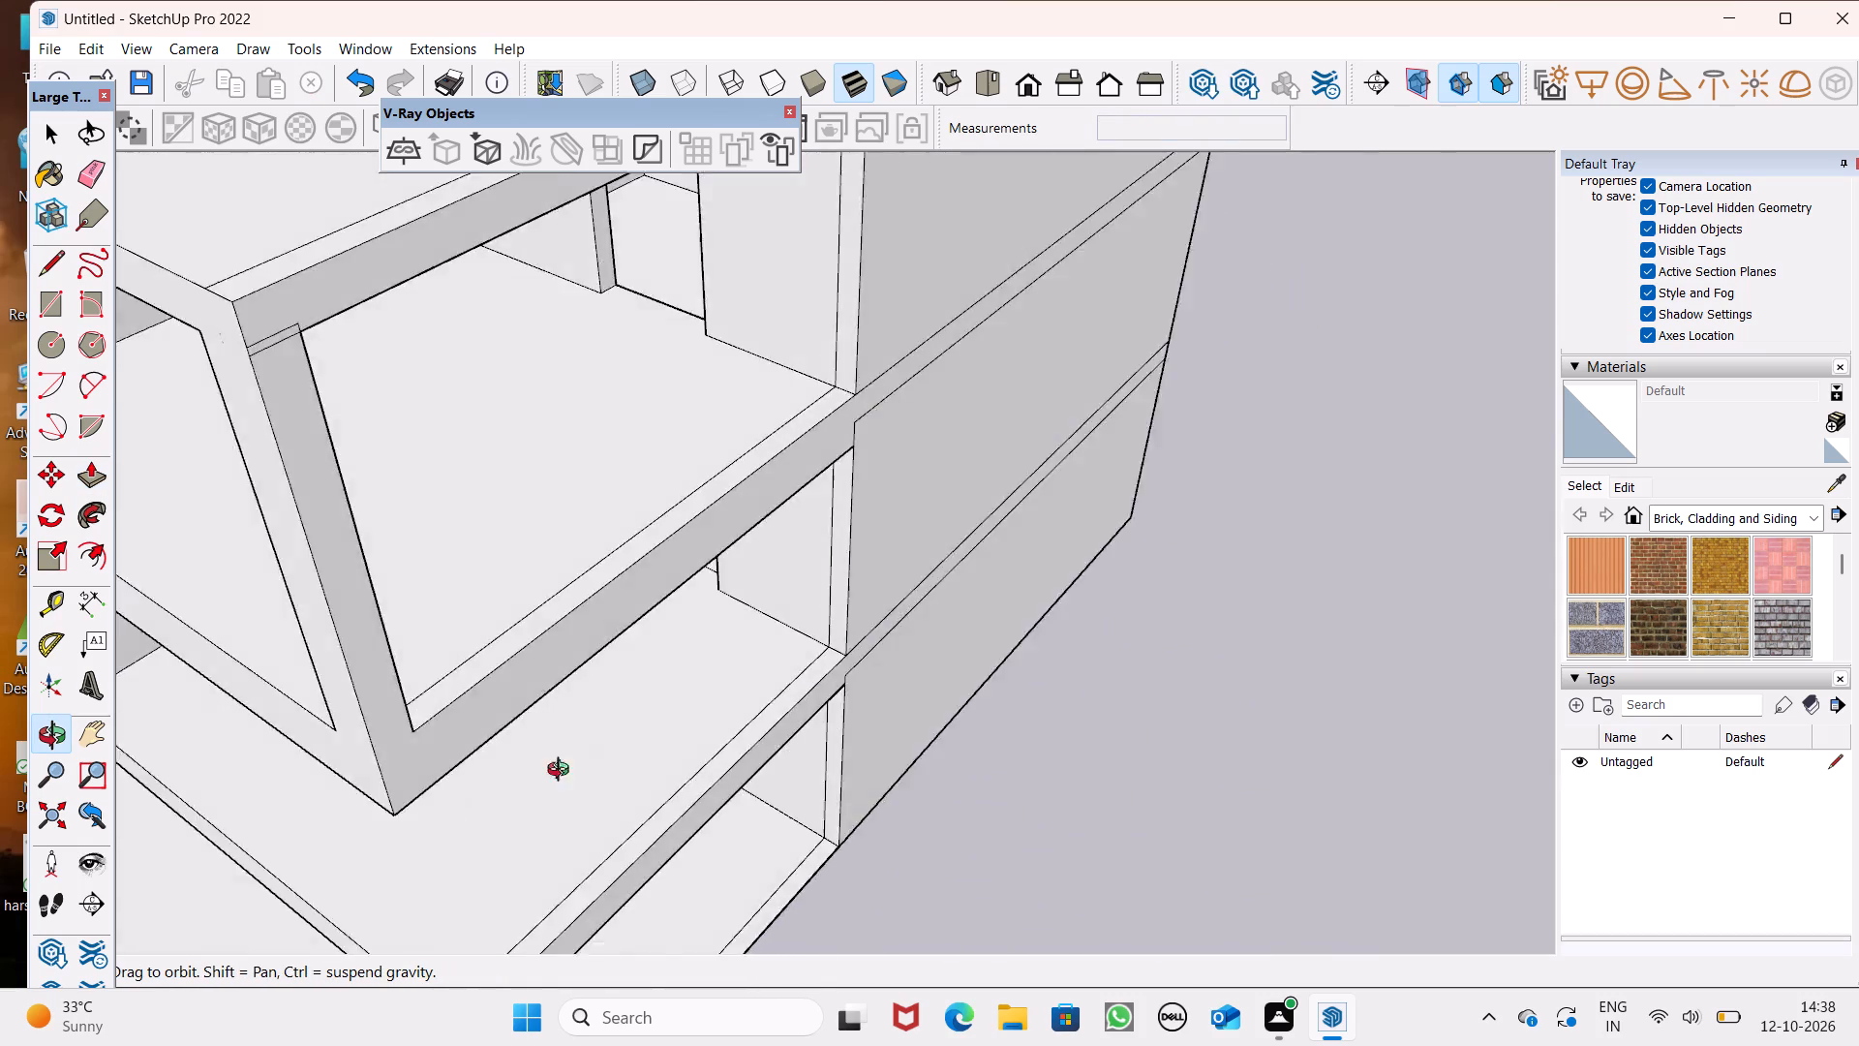
middle_drag(563, 772, 0, 771)
scroll(432, 305, up, 5)
drag(347, 353, 367, 370)
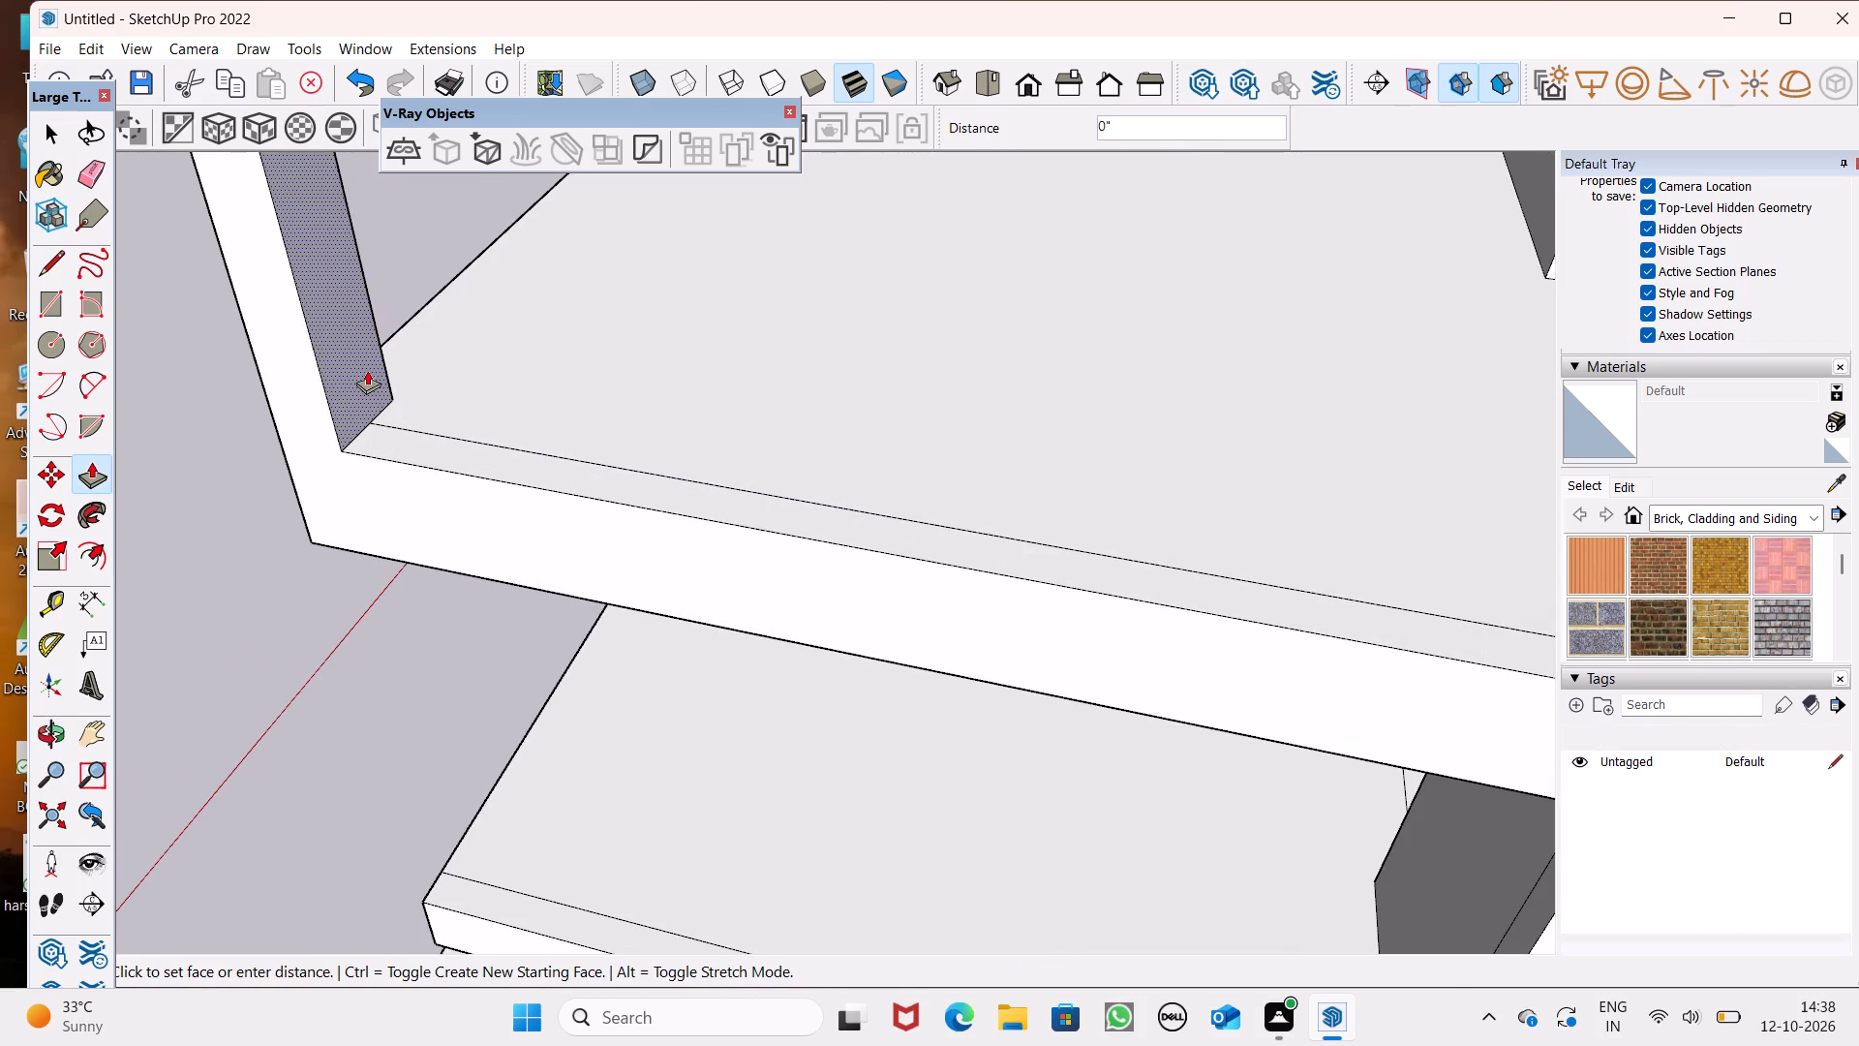
drag(367, 370, 388, 385)
scroll(429, 431, down, 2)
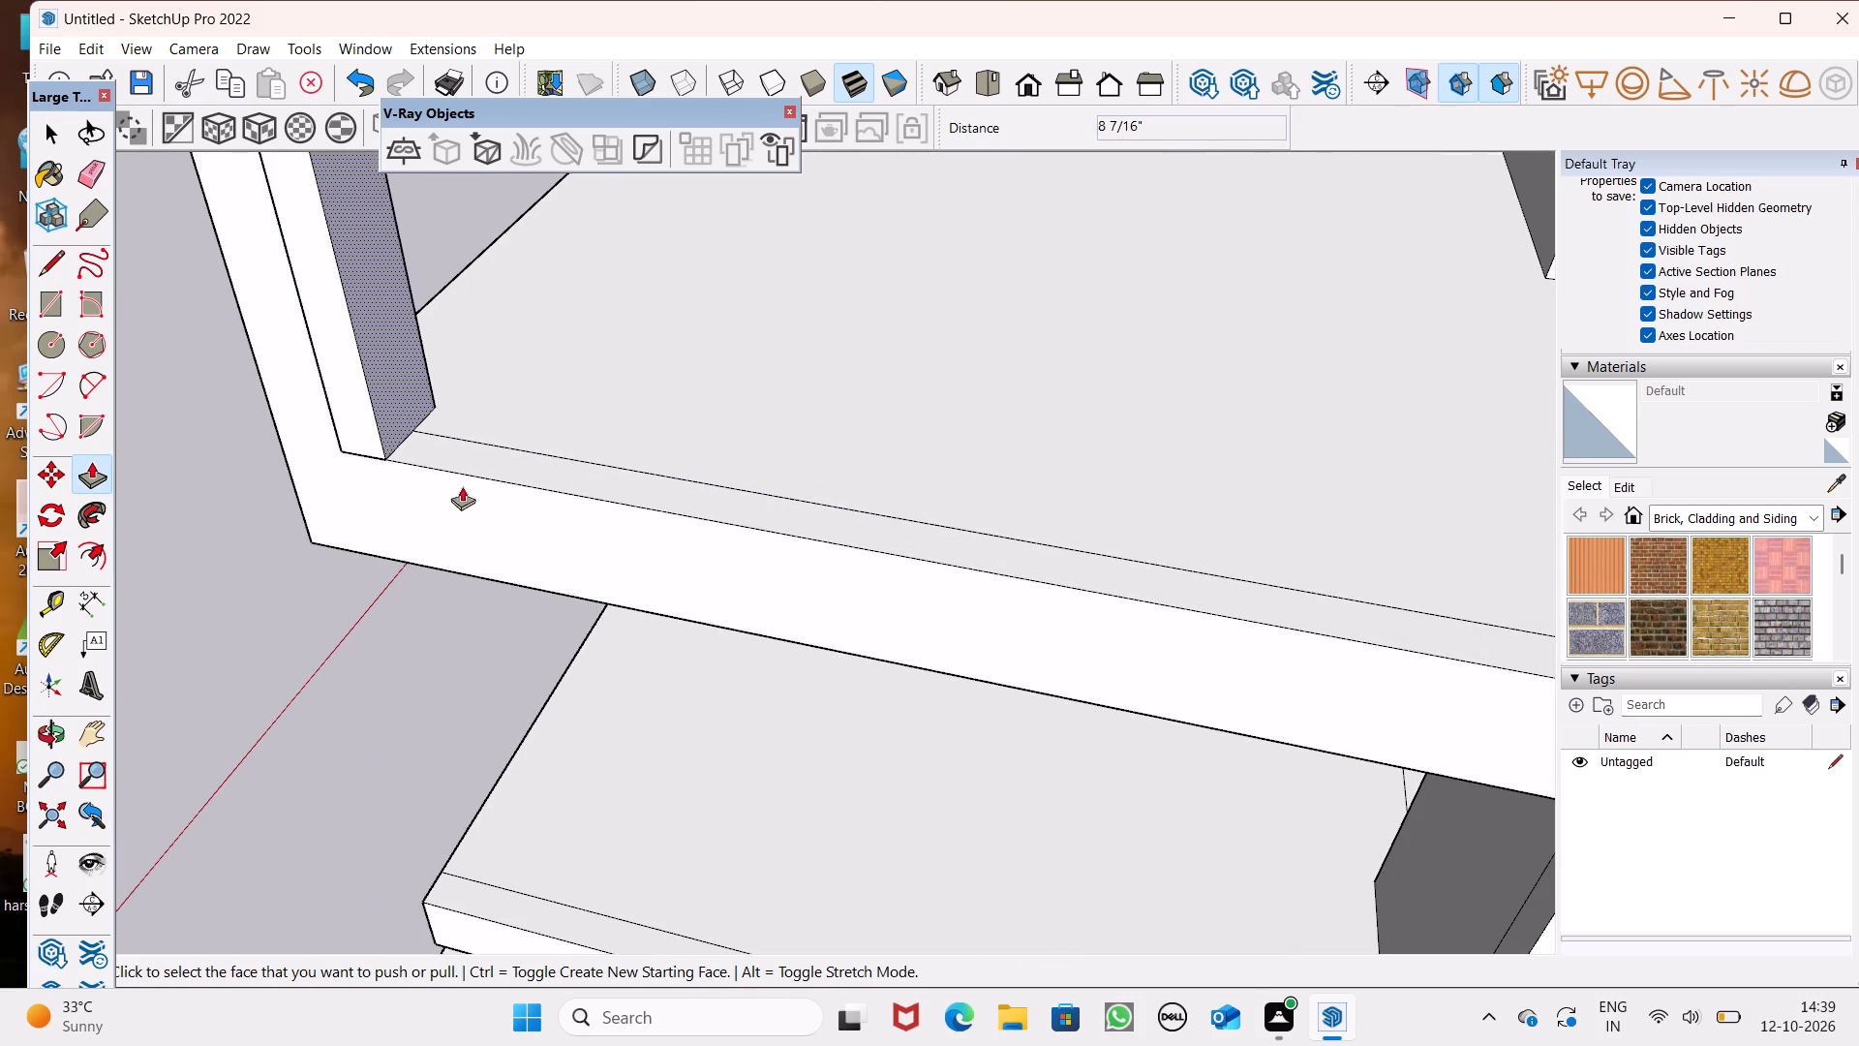
Erase the seam lines on the column's outer side, including those where it meets the third-floor slab.
scroll(462, 486, down, 3)
scroll(532, 568, down, 6)
scroll(428, 356, up, 8)
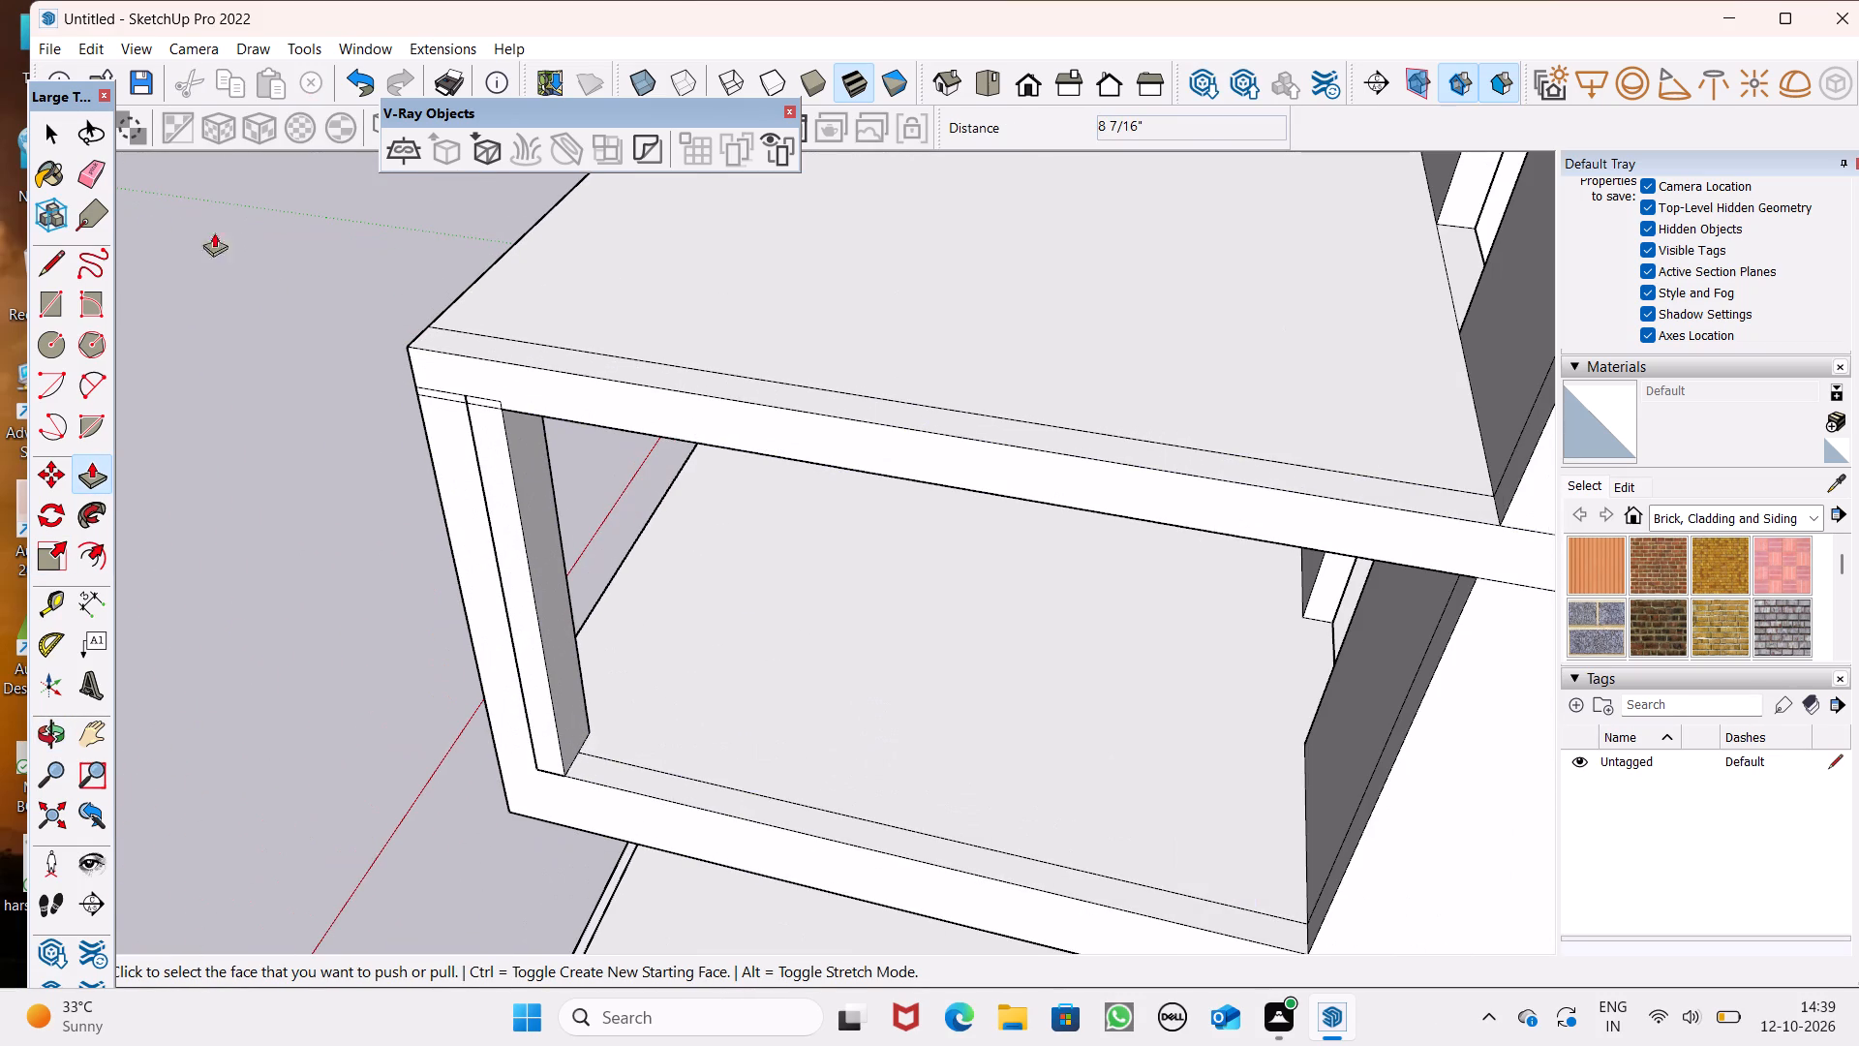
click(101, 175)
scroll(497, 445, up, 5)
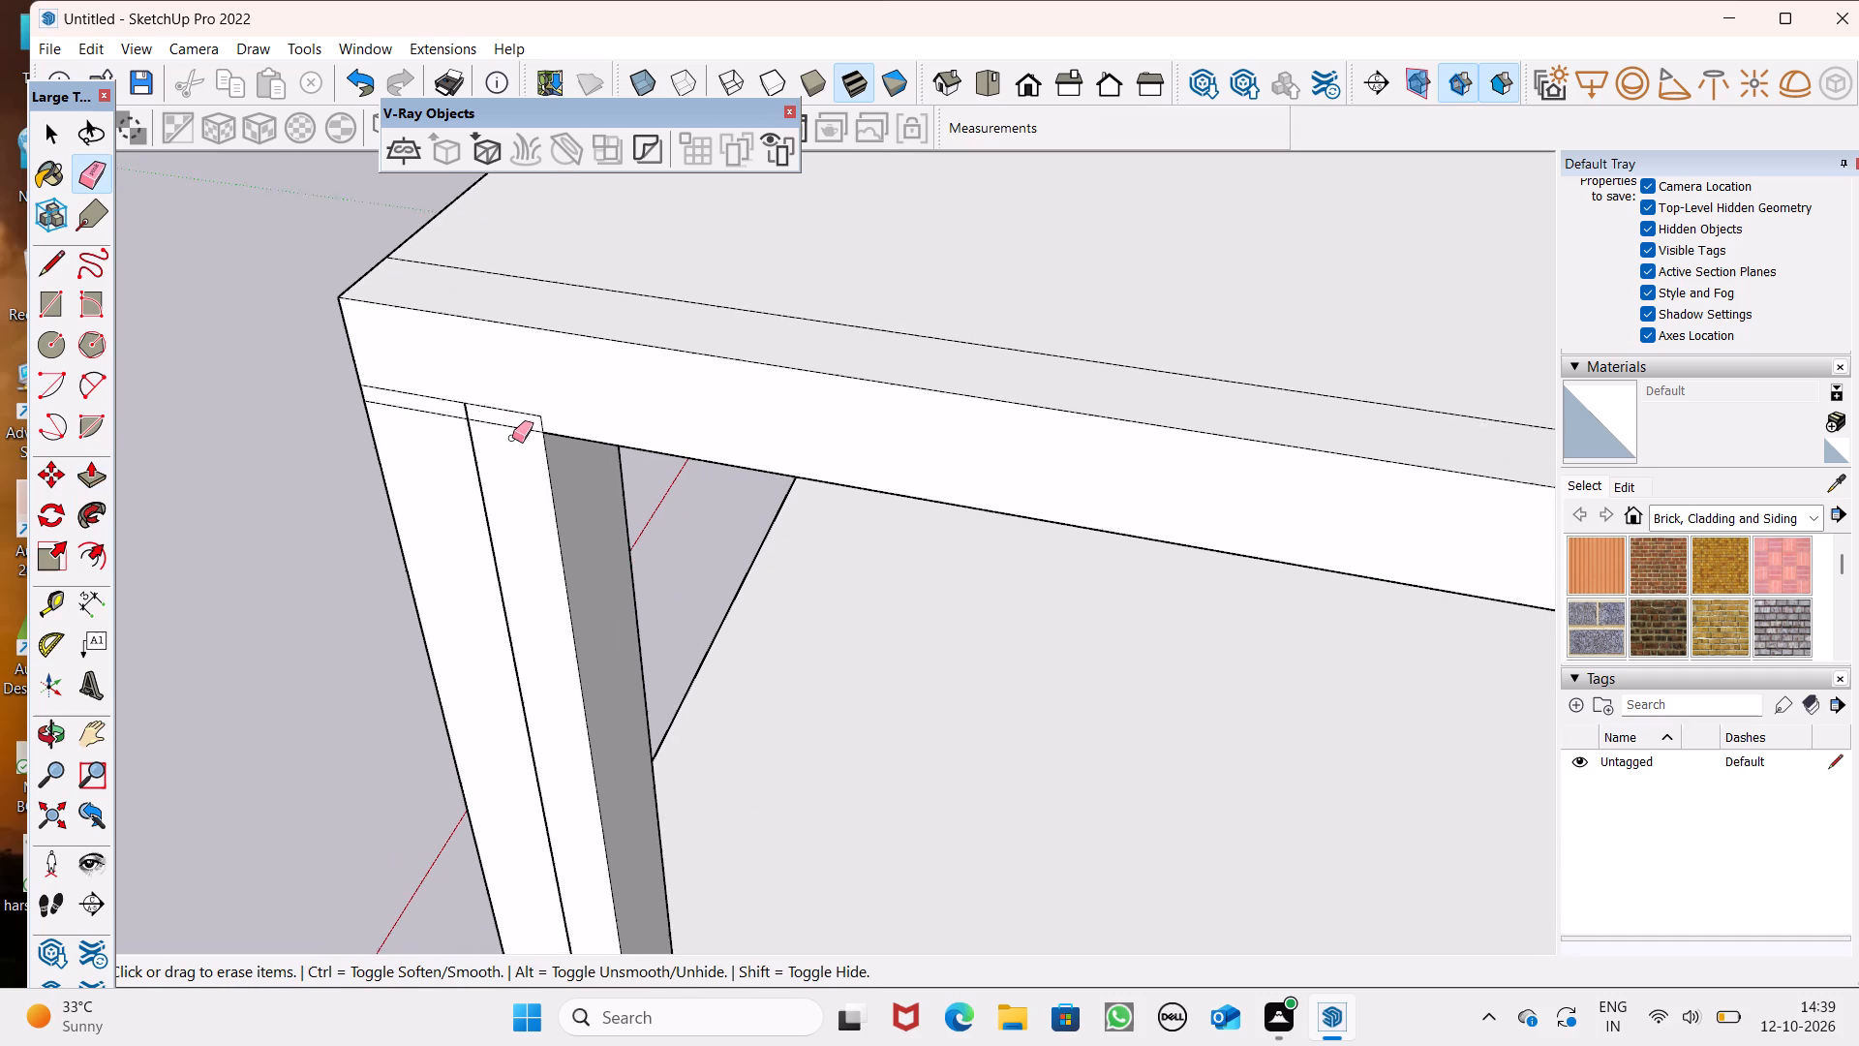
scroll(512, 438, up, 6)
click(455, 398)
drag(495, 402, 493, 412)
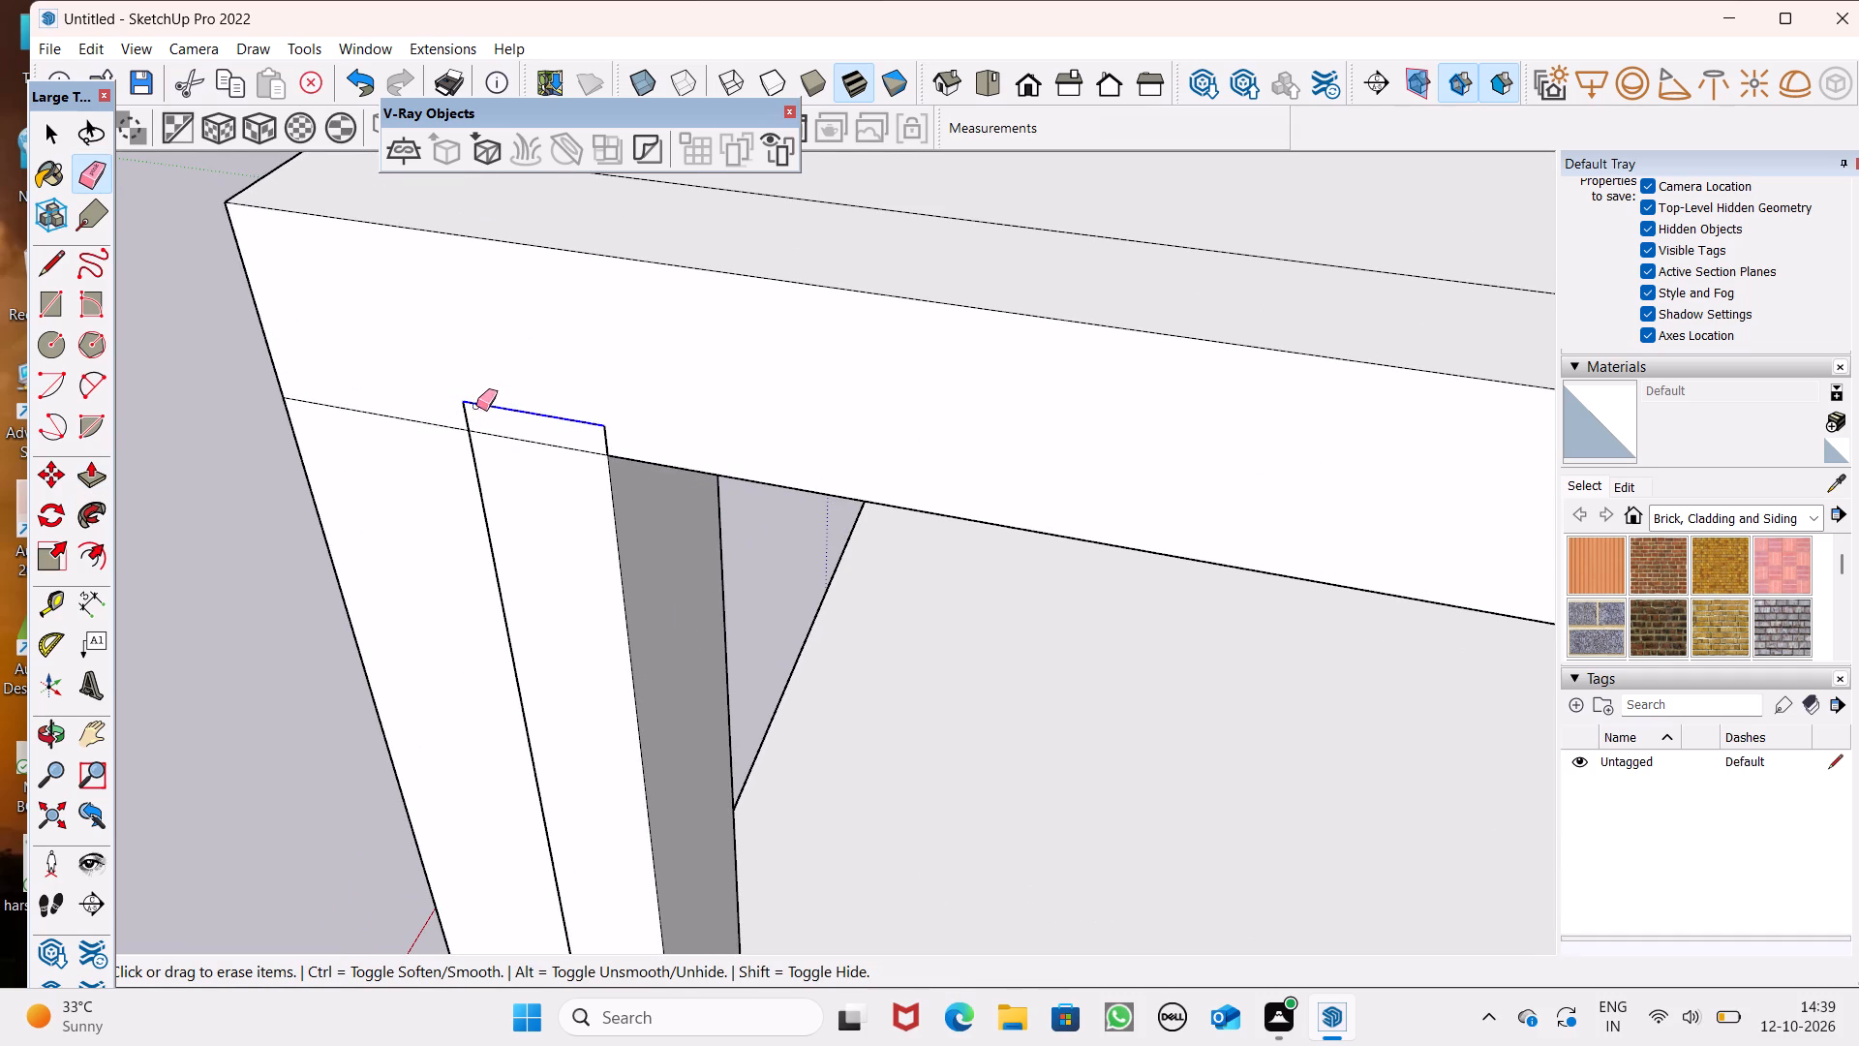
drag(473, 410, 465, 415)
drag(527, 437, 504, 447)
drag(500, 445, 459, 452)
click(453, 430)
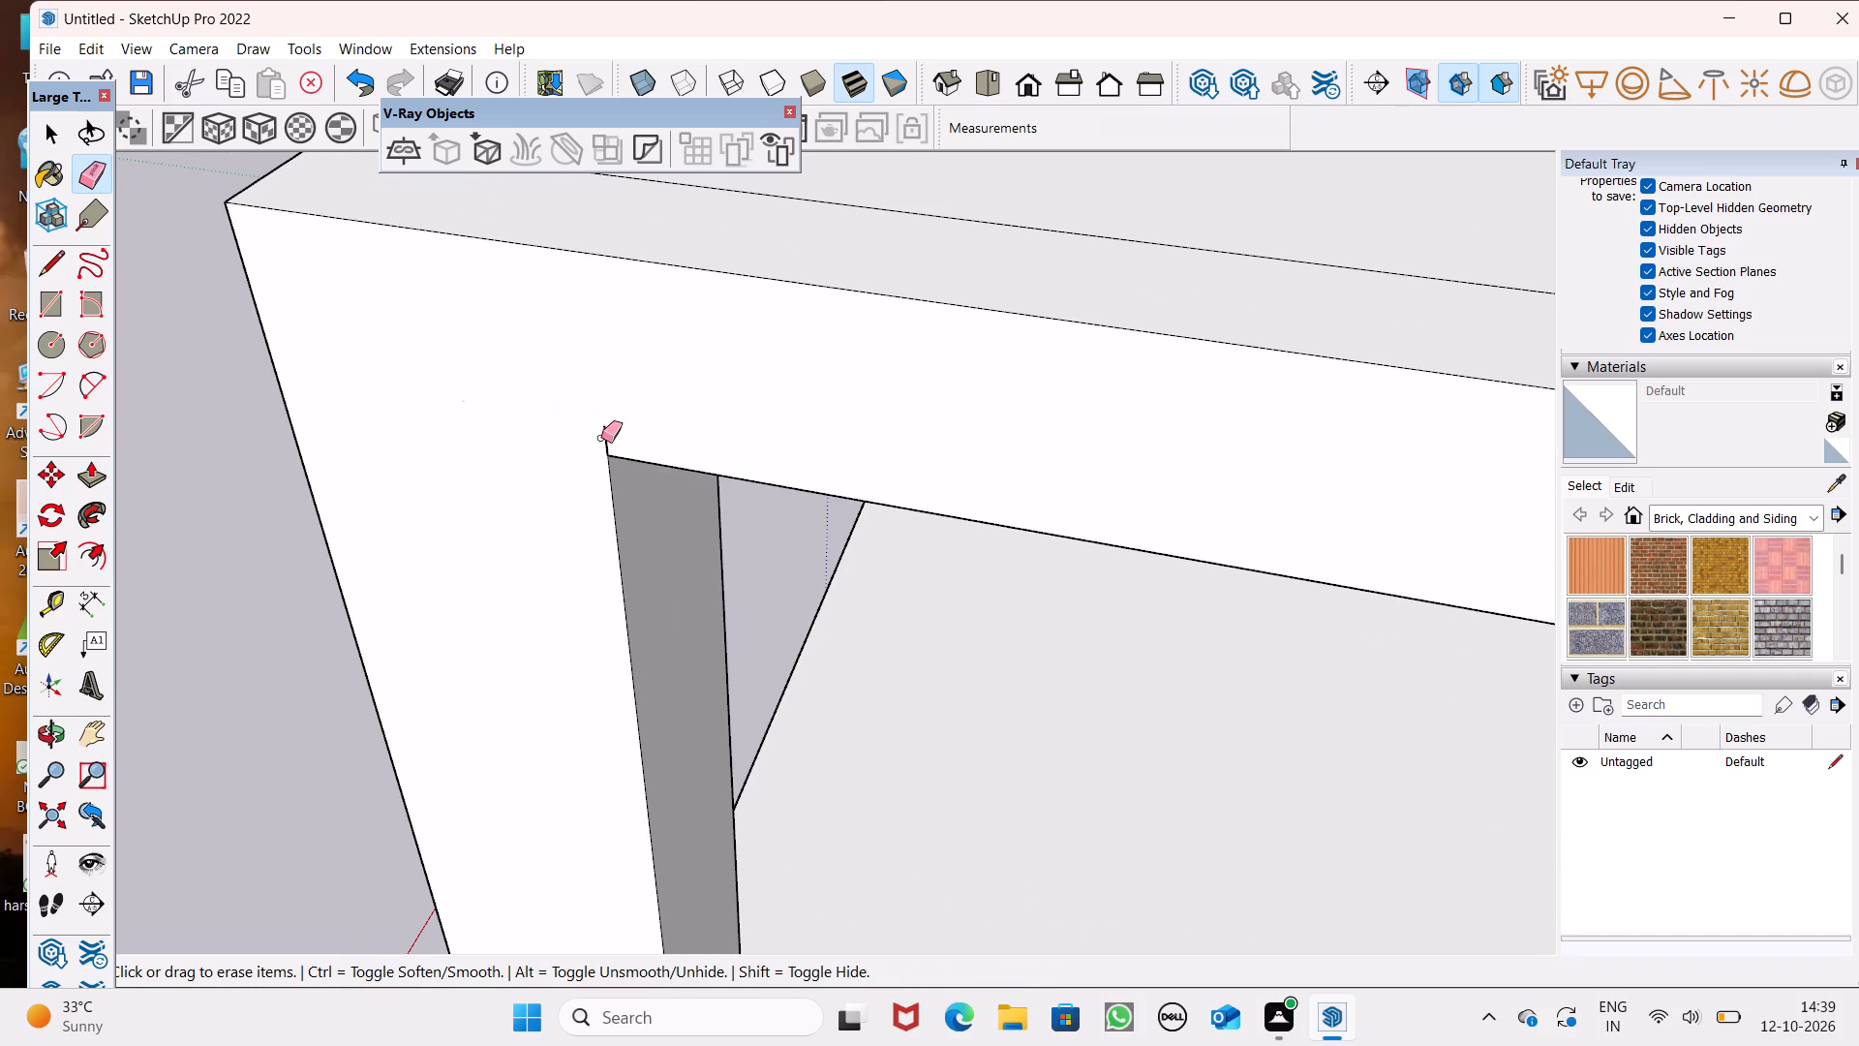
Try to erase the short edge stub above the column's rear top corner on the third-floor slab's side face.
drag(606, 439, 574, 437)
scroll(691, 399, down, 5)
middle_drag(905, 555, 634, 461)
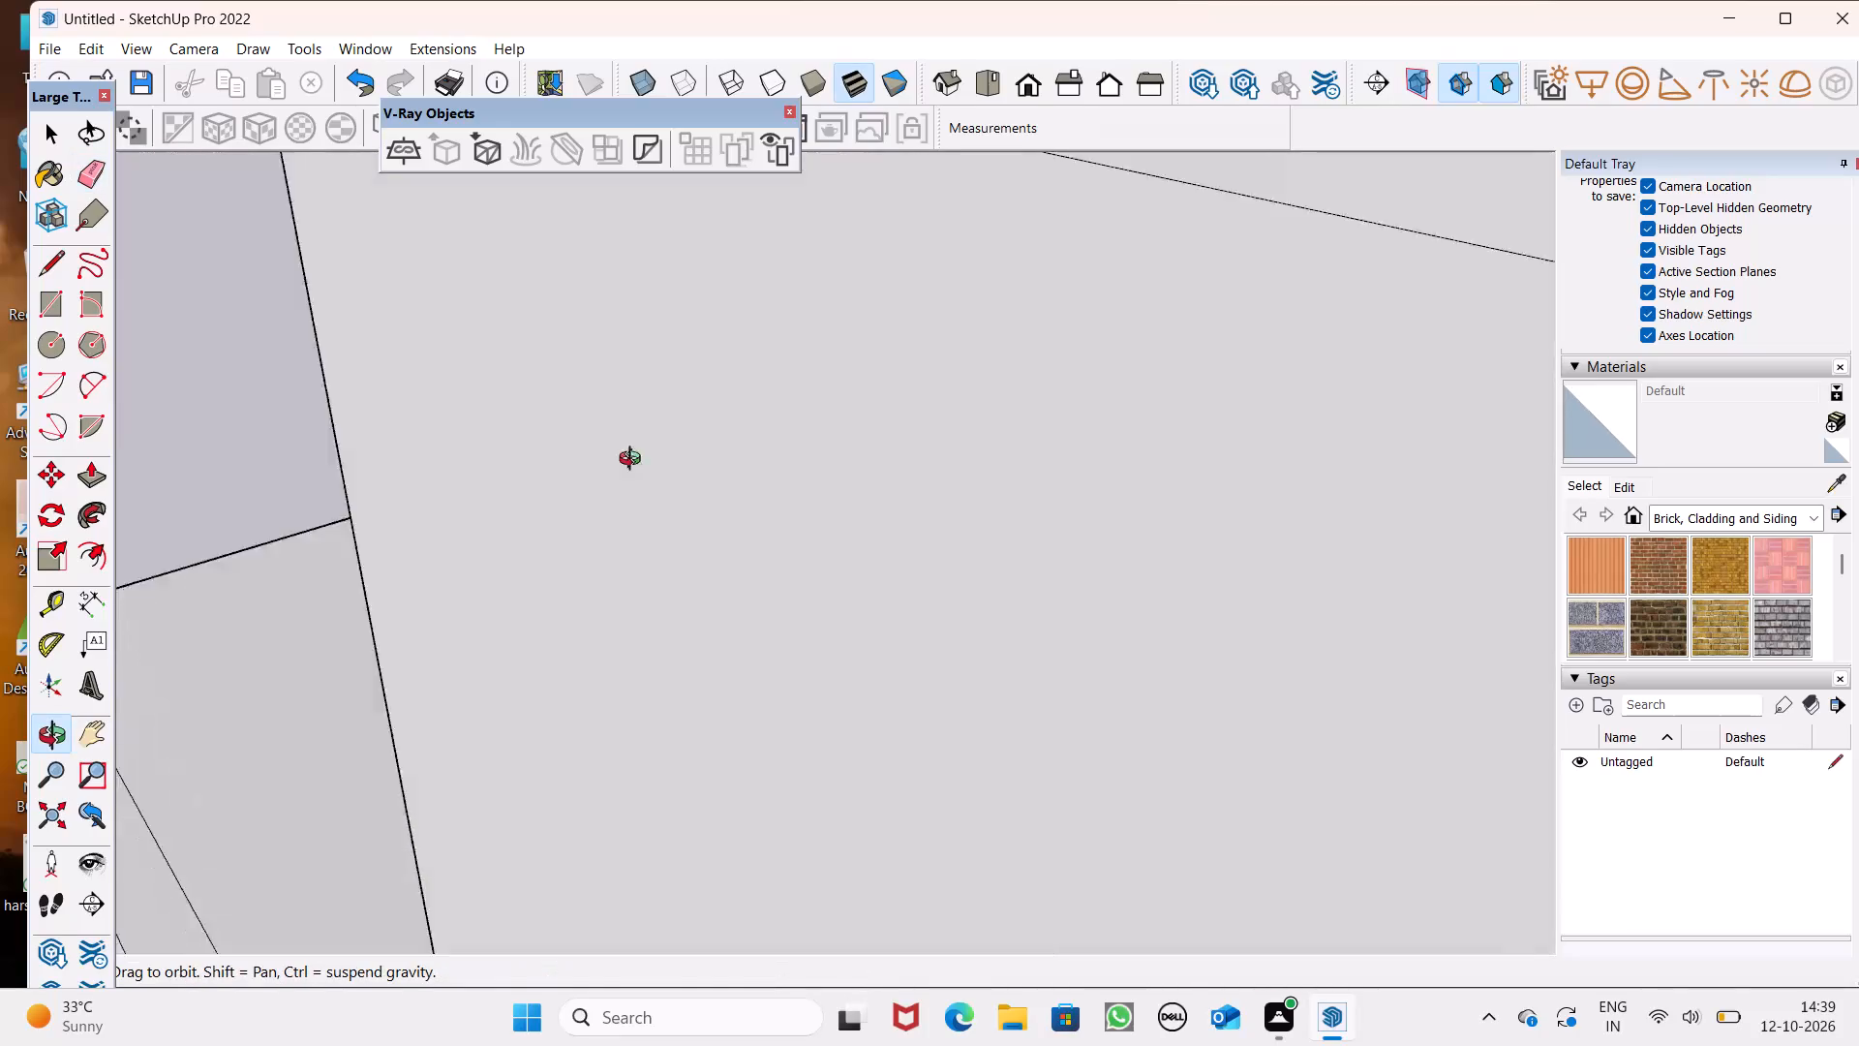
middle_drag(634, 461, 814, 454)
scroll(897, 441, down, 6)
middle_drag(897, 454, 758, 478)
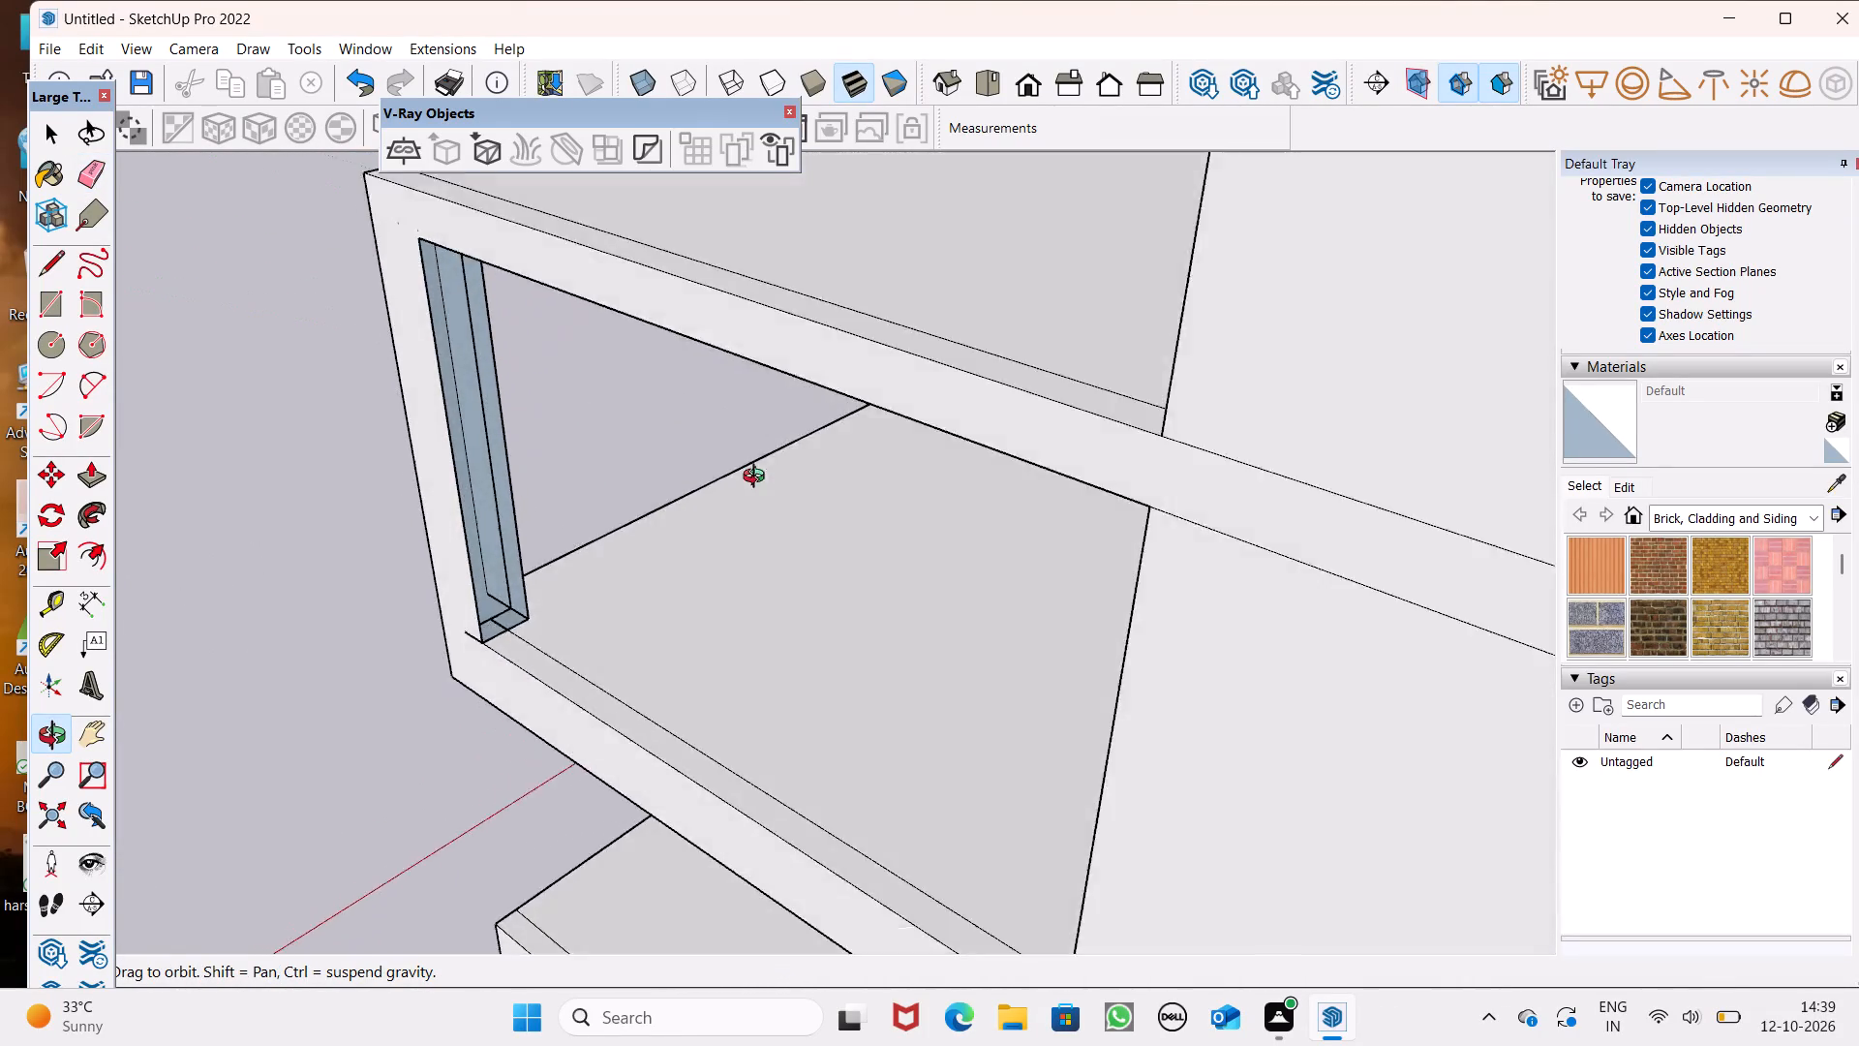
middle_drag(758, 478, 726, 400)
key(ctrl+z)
Erase the vertical seam on the second-floor corner column's inner face.
scroll(741, 431, down, 6)
middle_drag(751, 494, 1616, 415)
middle_drag(1074, 407, 1733, 495)
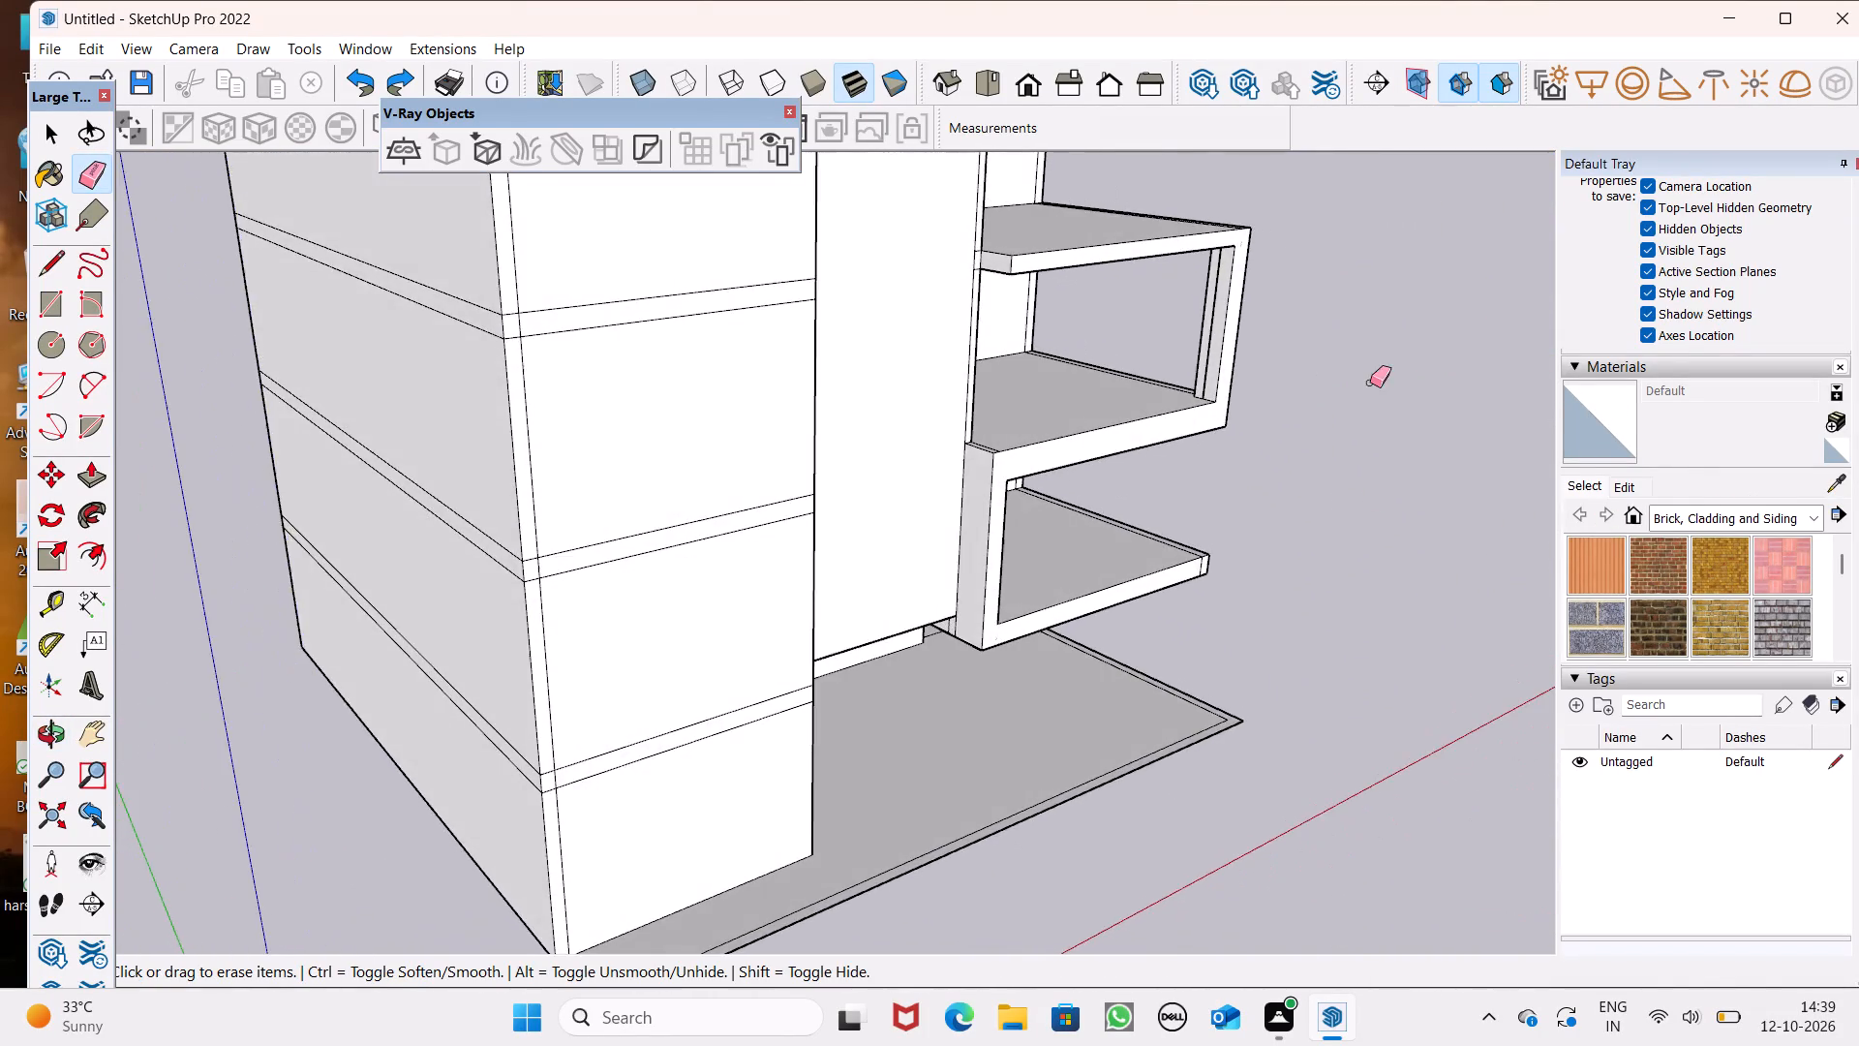
scroll(1314, 335, up, 8)
scroll(1230, 418, up, 5)
drag(1244, 452, 1243, 462)
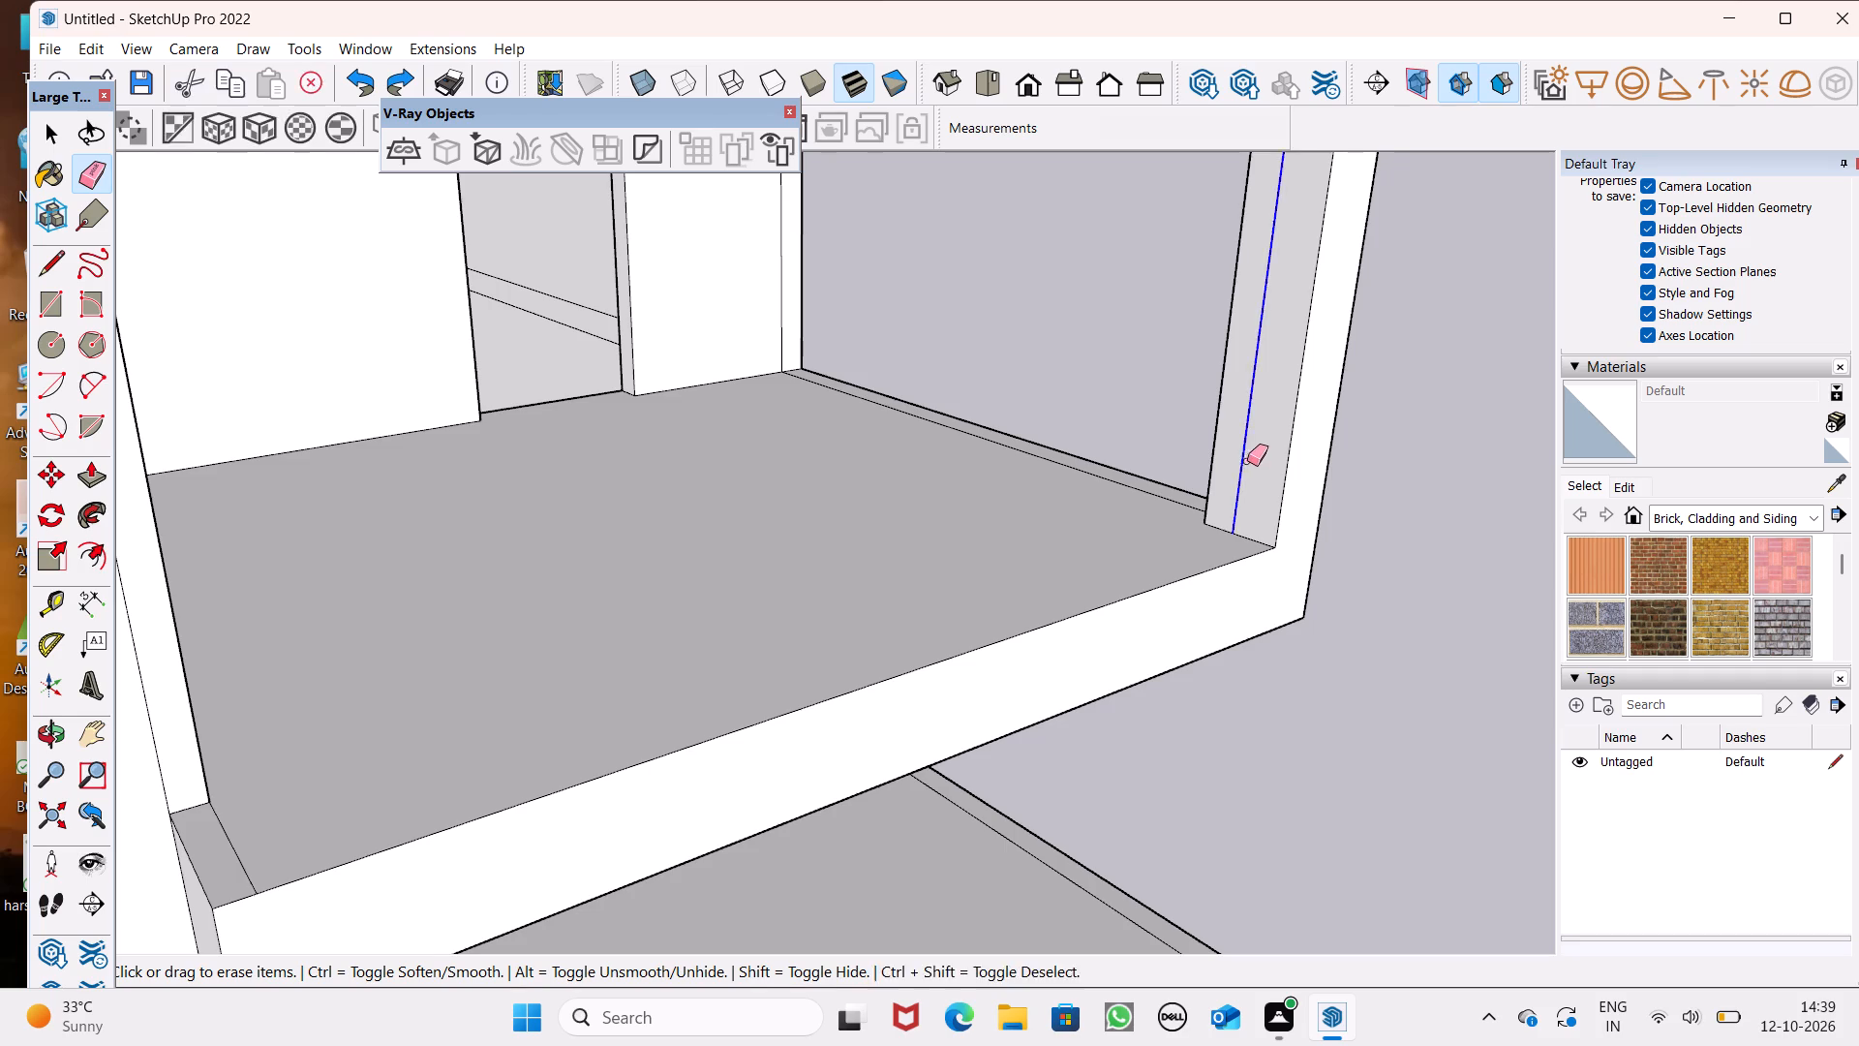
Erase the leftover seam at the column's foot on the second-floor slab's outer side face.
scroll(1312, 520, down, 6)
middle_drag(1321, 516, 0, 562)
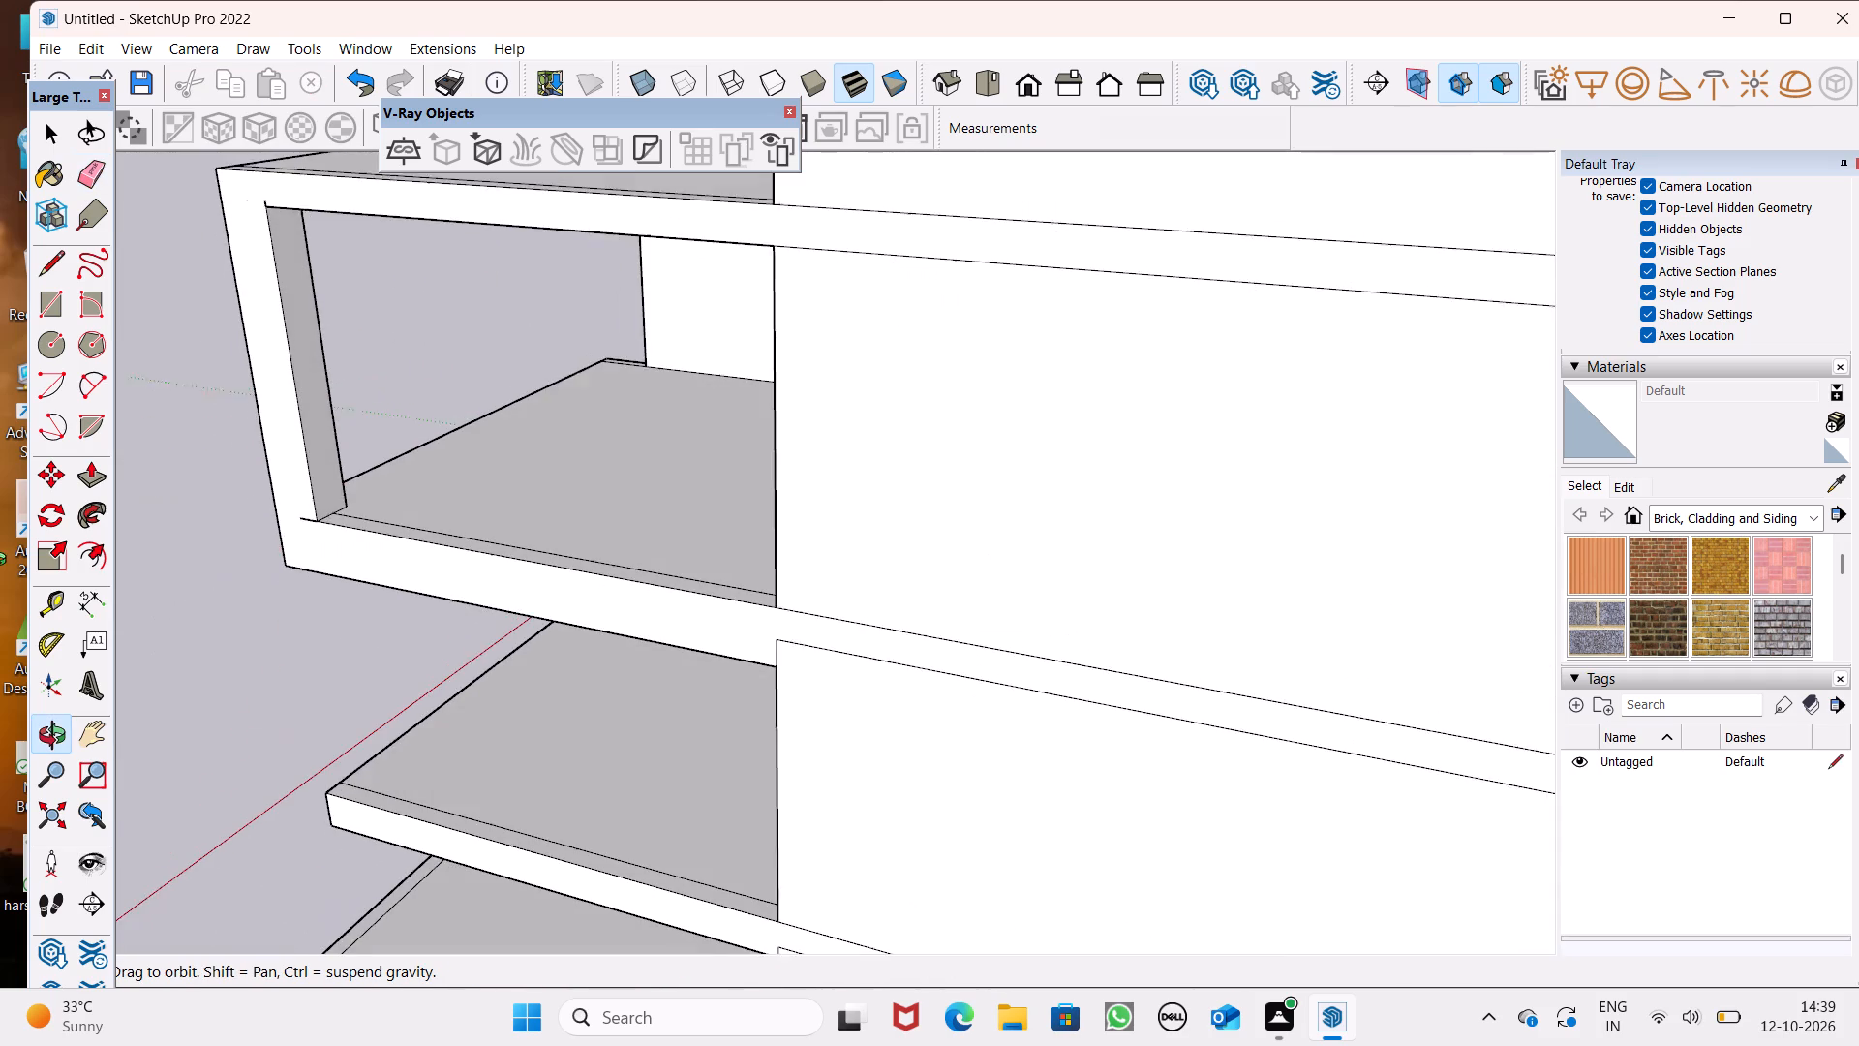
middle_drag(0, 562, 155, 577)
scroll(375, 612, up, 7)
scroll(265, 558, up, 4)
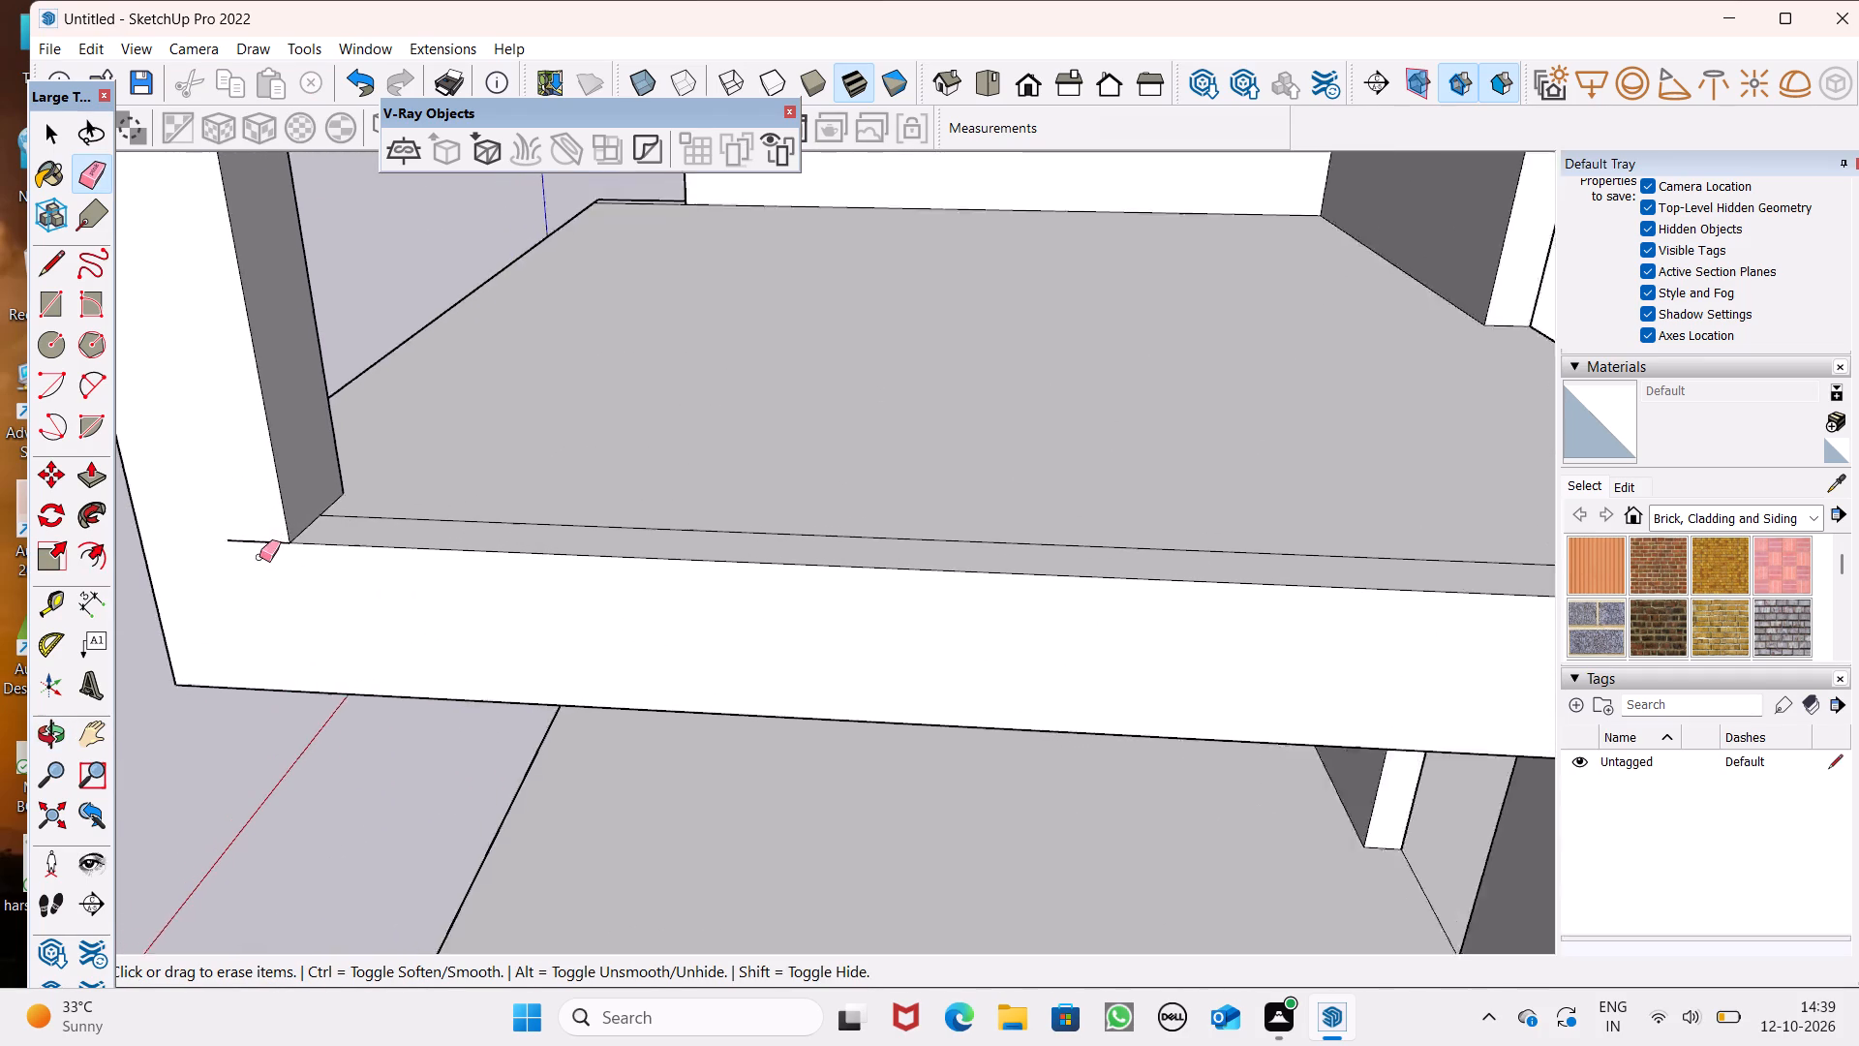
scroll(259, 557, up, 4)
click(257, 533)
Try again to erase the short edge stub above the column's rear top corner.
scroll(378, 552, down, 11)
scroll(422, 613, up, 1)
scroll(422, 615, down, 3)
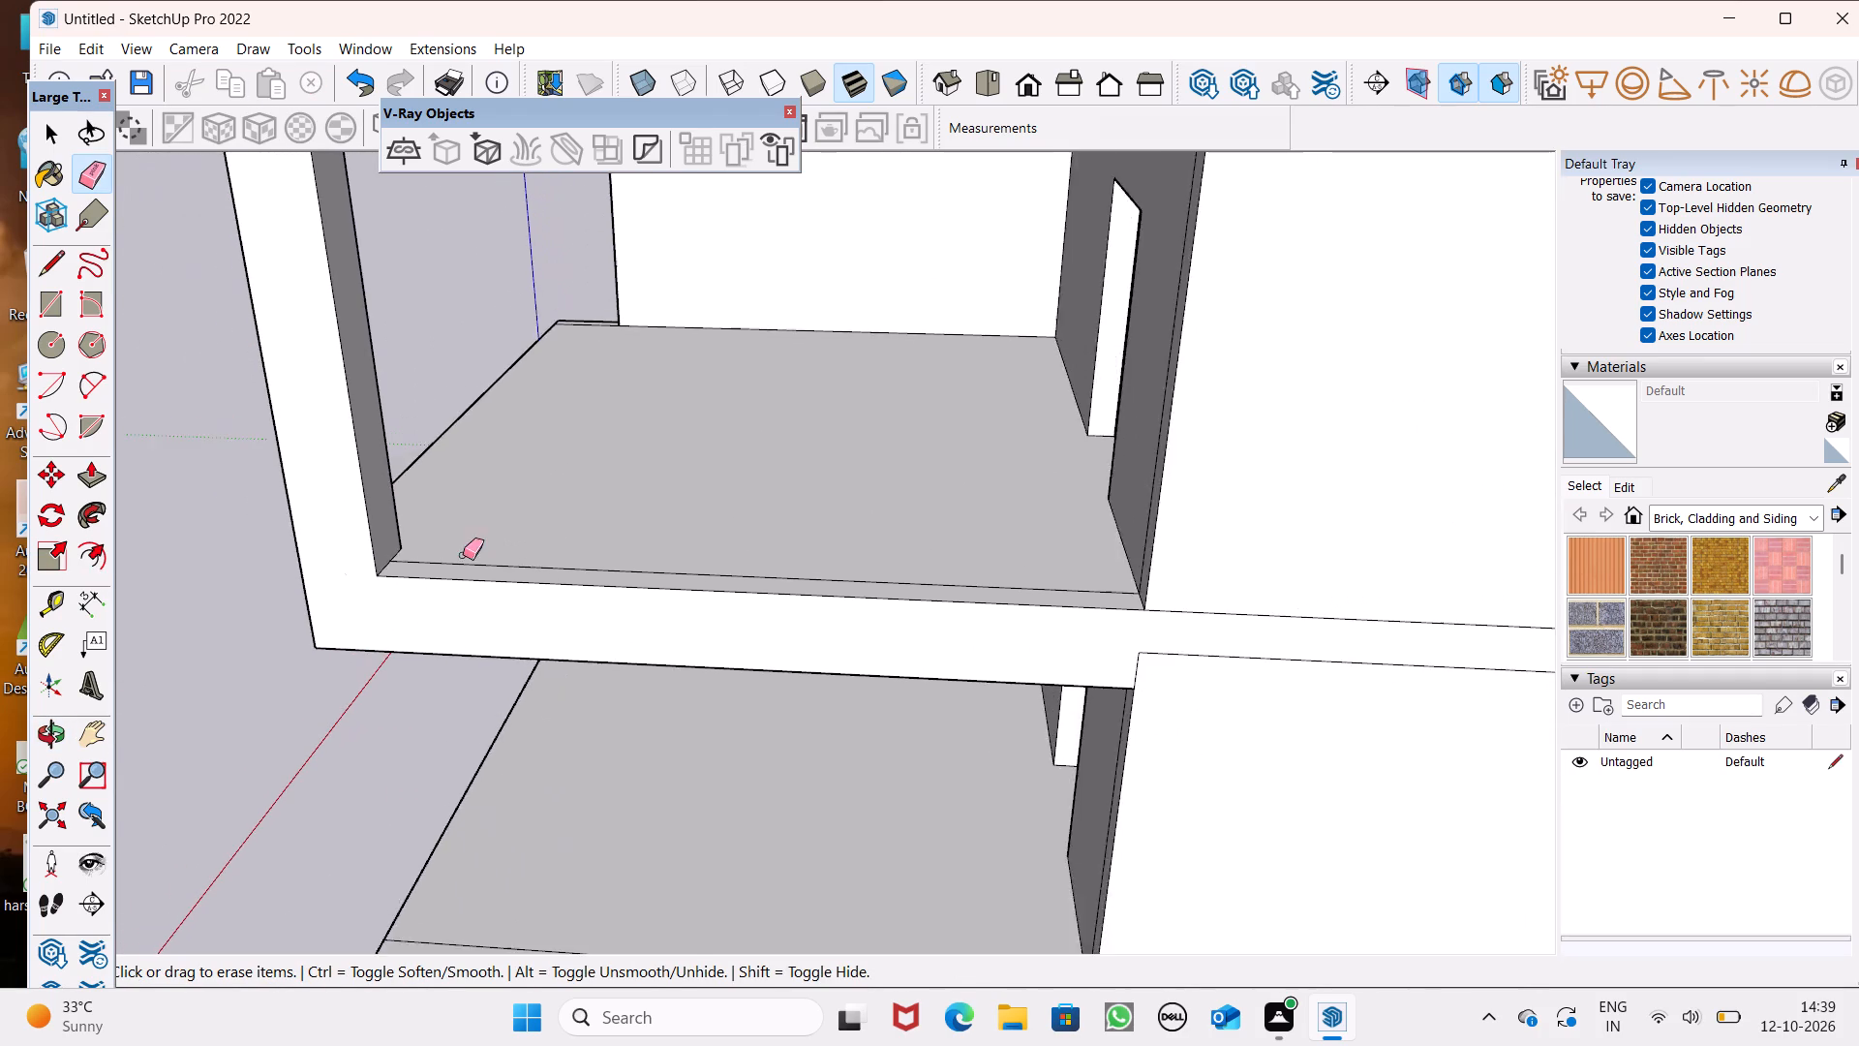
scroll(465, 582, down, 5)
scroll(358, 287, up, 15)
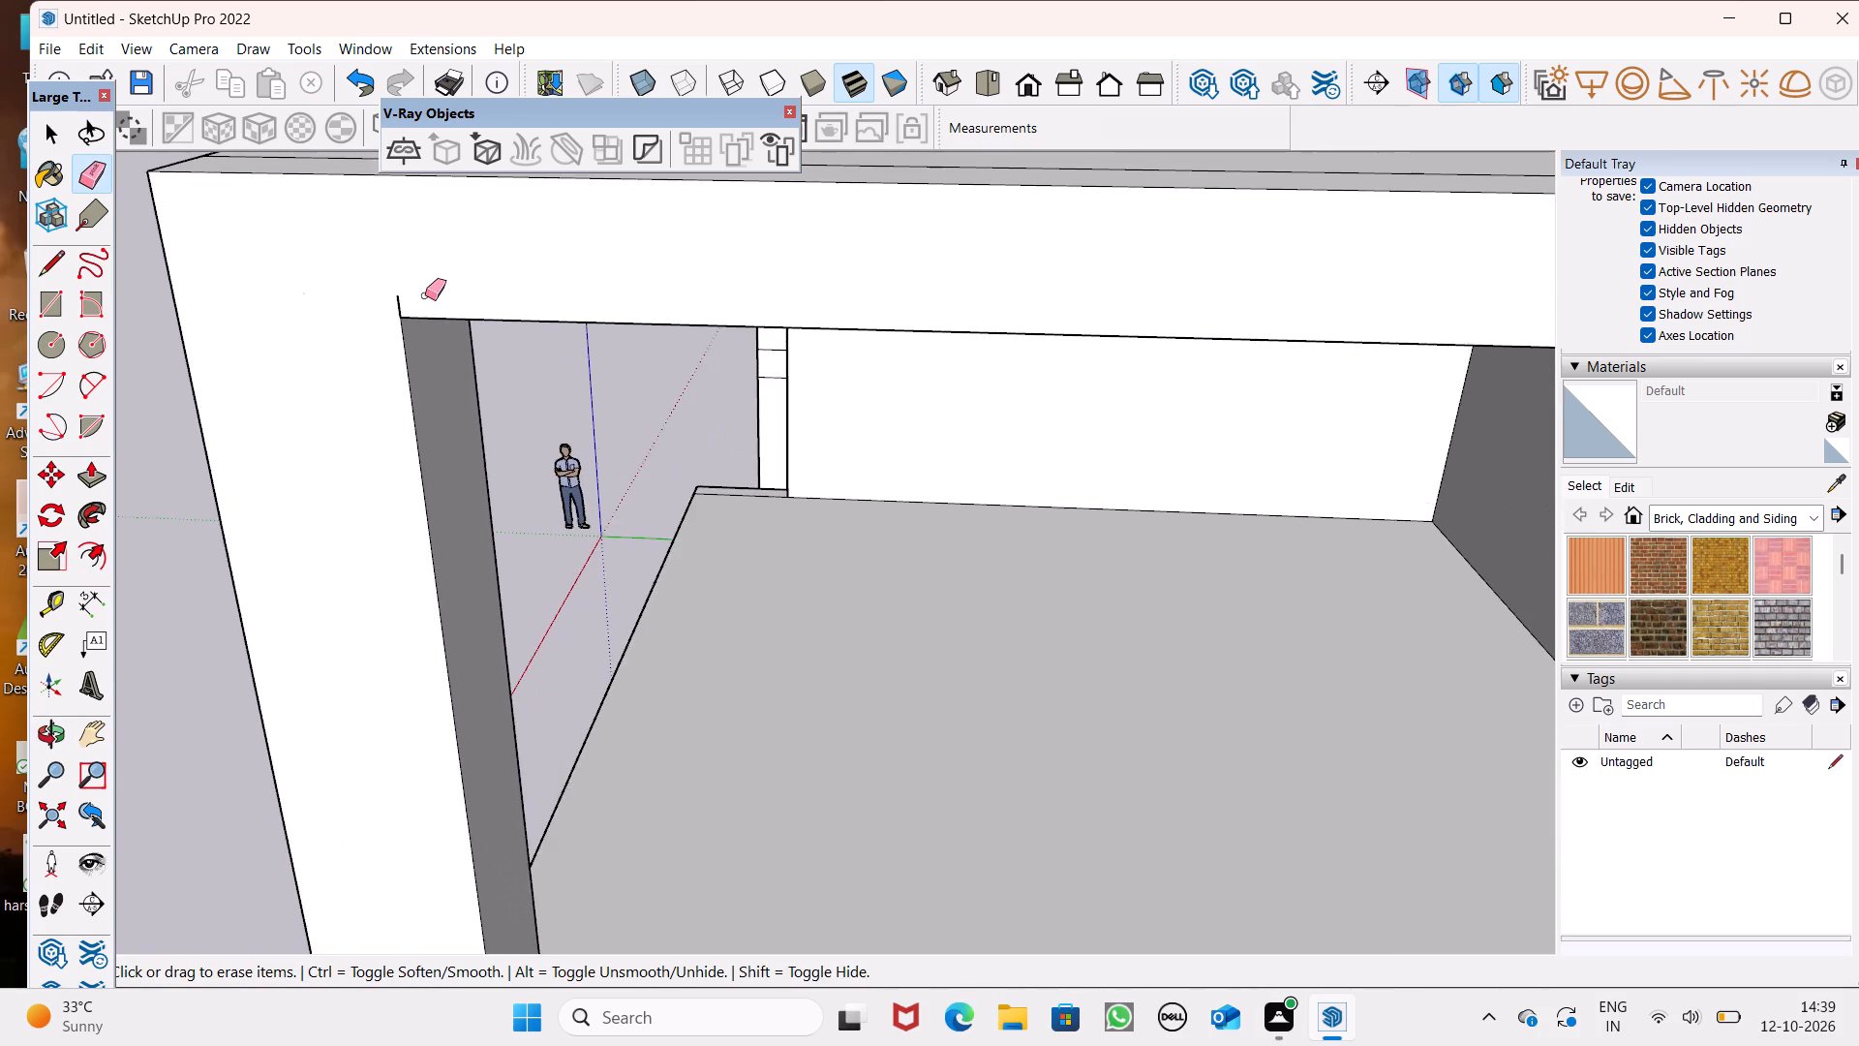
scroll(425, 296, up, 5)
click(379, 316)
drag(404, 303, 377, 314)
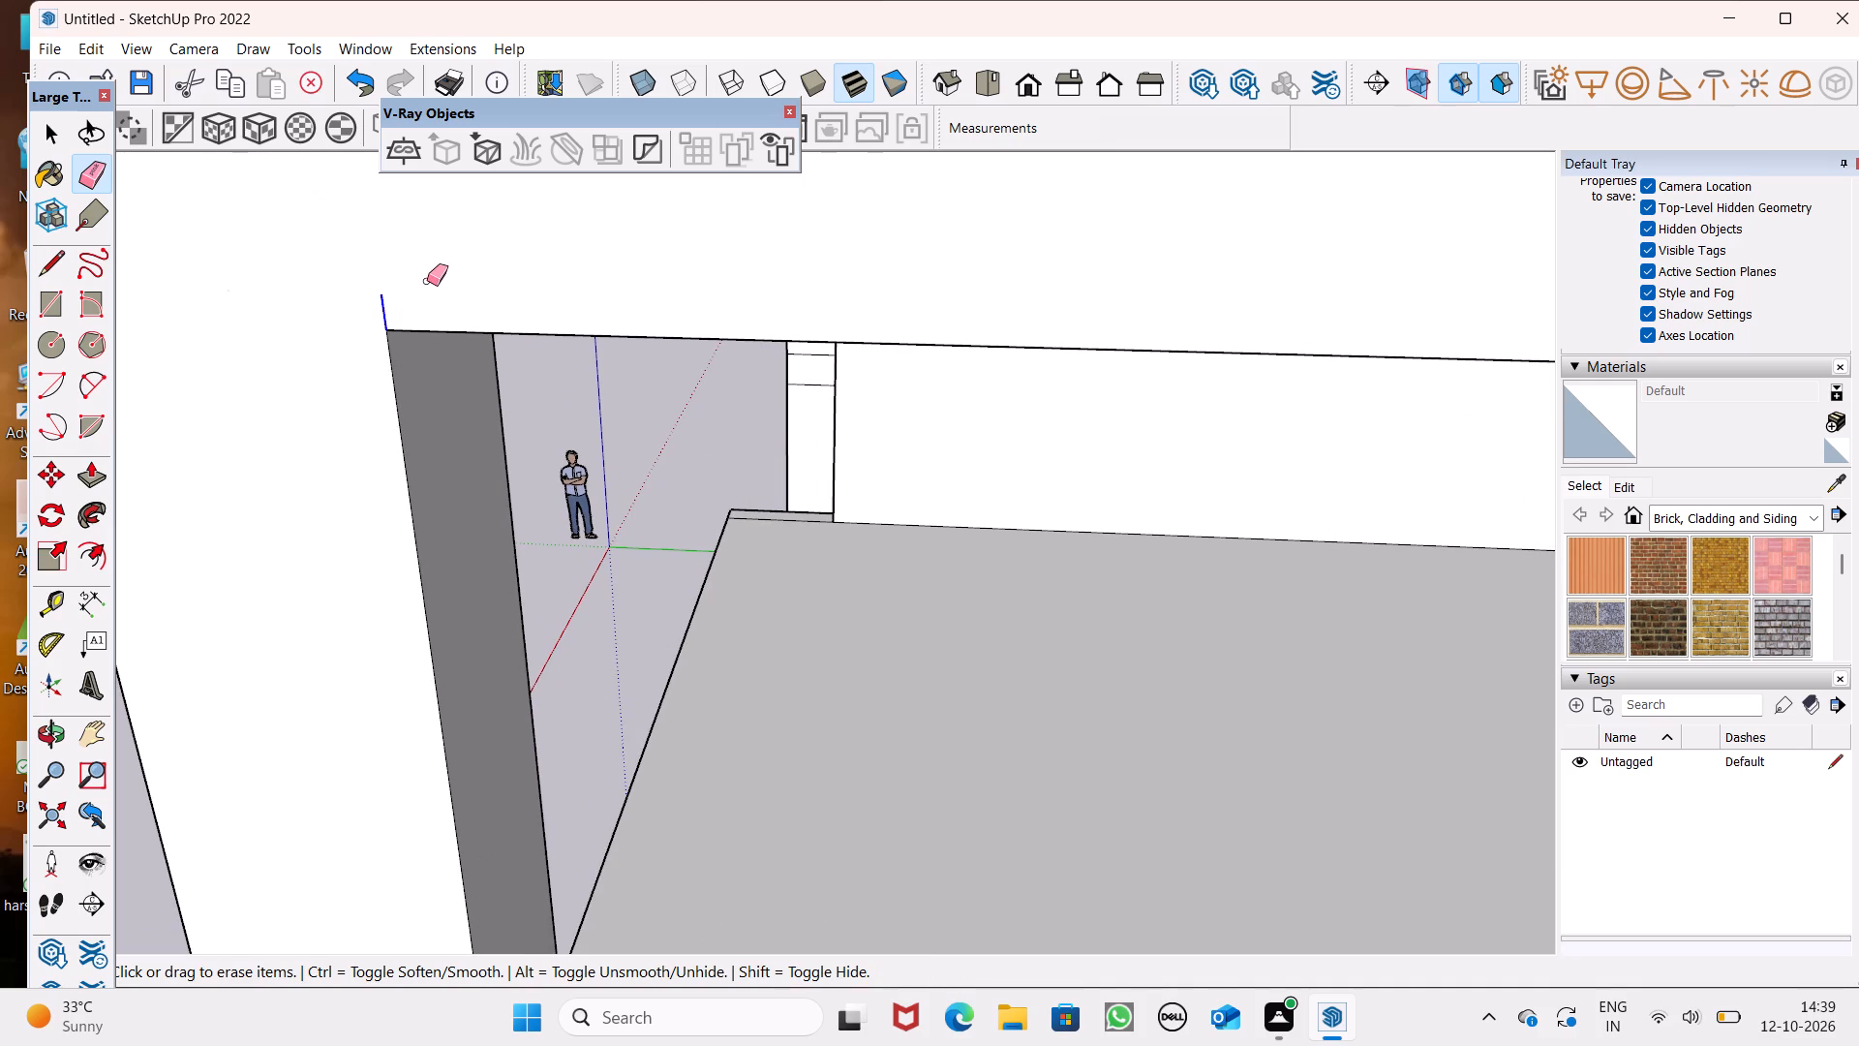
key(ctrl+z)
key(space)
Widen the second-floor corner column toward the bay by pulling its inner face about 2 3/4".
middle_drag(504, 482, 637, 486)
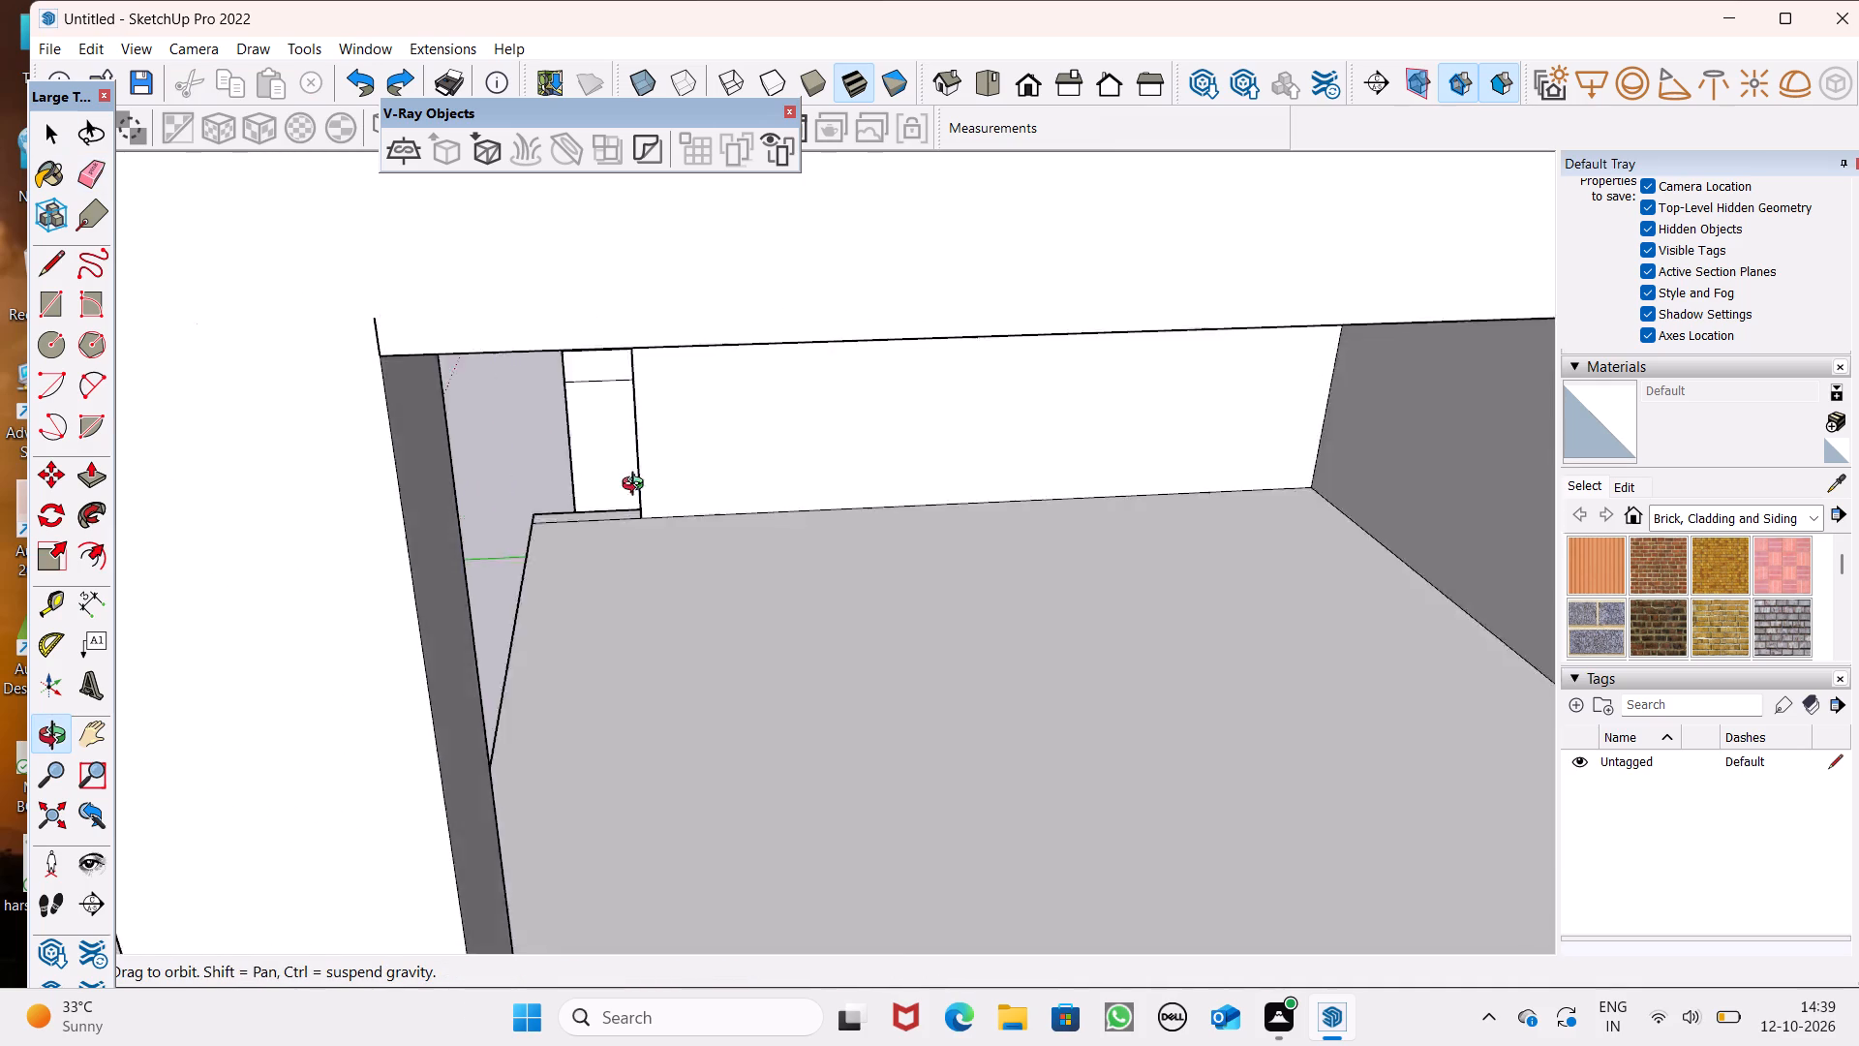
middle_drag(637, 486, 1149, 461)
scroll(225, 346, down, 7)
scroll(402, 390, down, 9)
scroll(618, 369, down, 5)
middle_drag(533, 585, 757, 552)
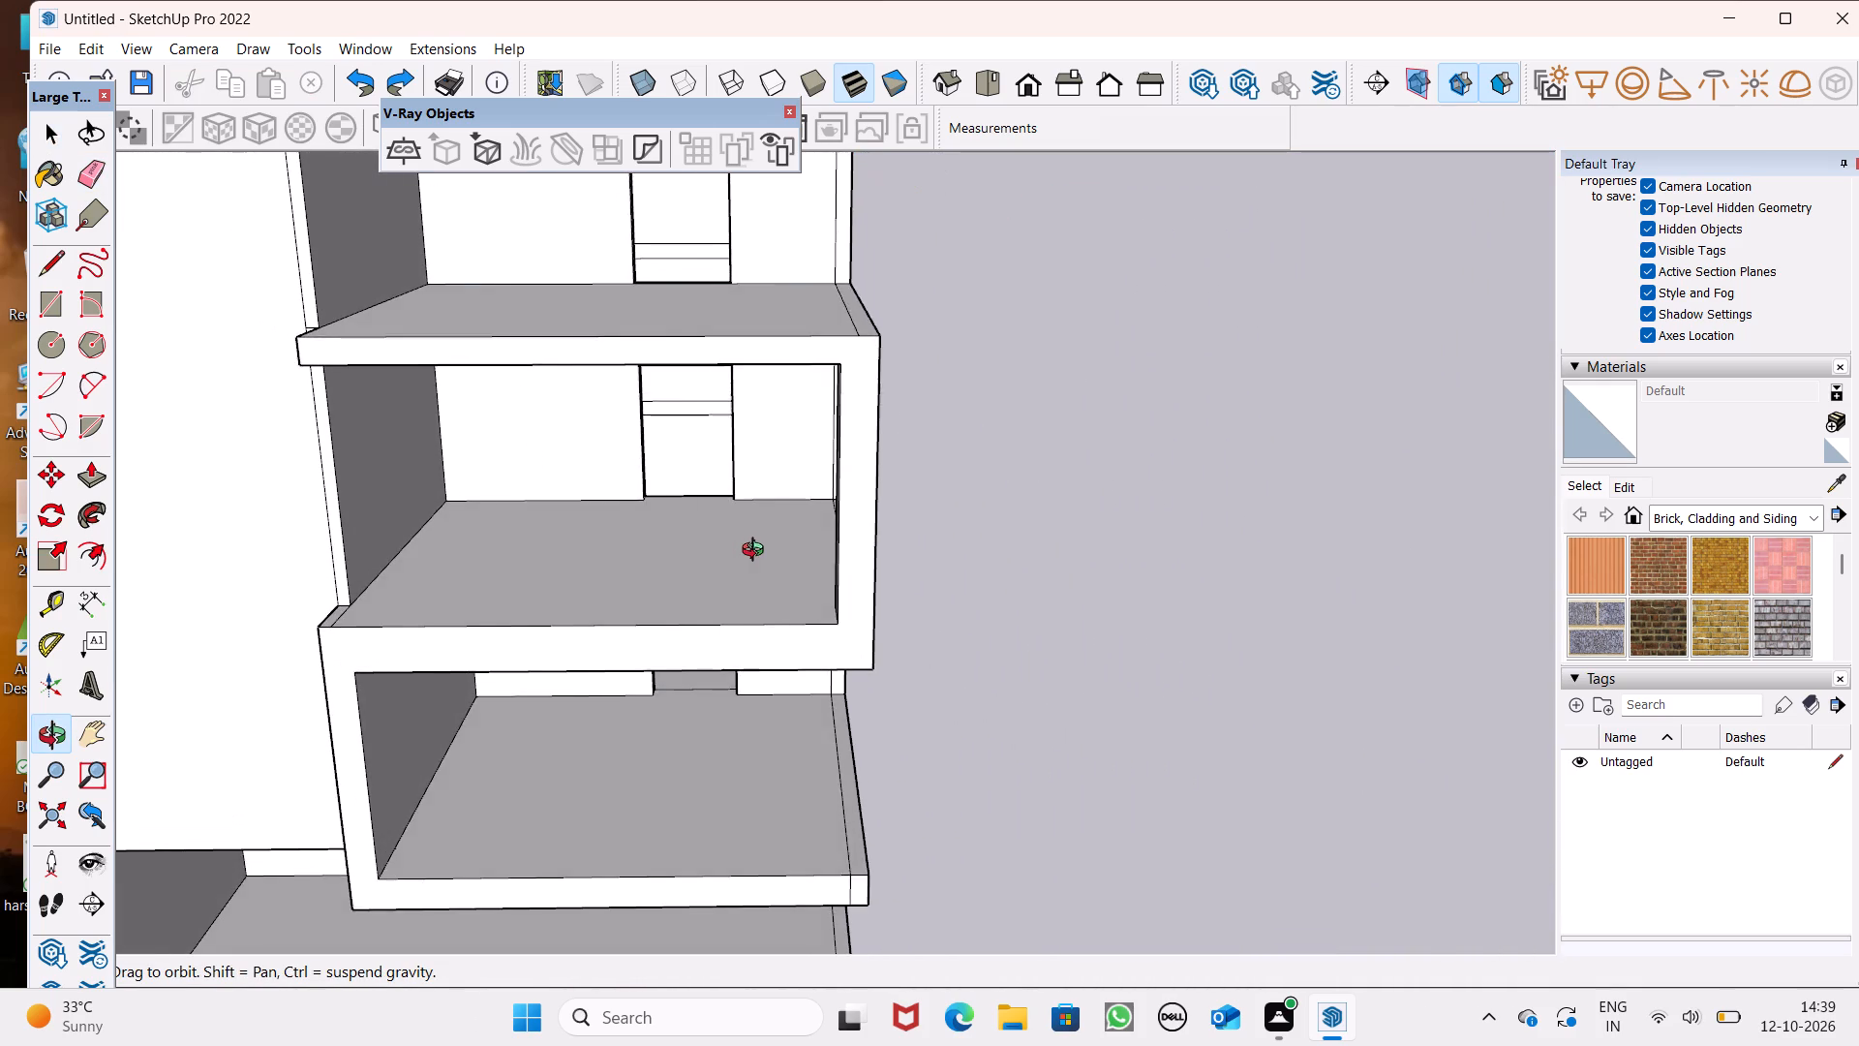
middle_drag(757, 552, 772, 553)
scroll(972, 511, up, 1)
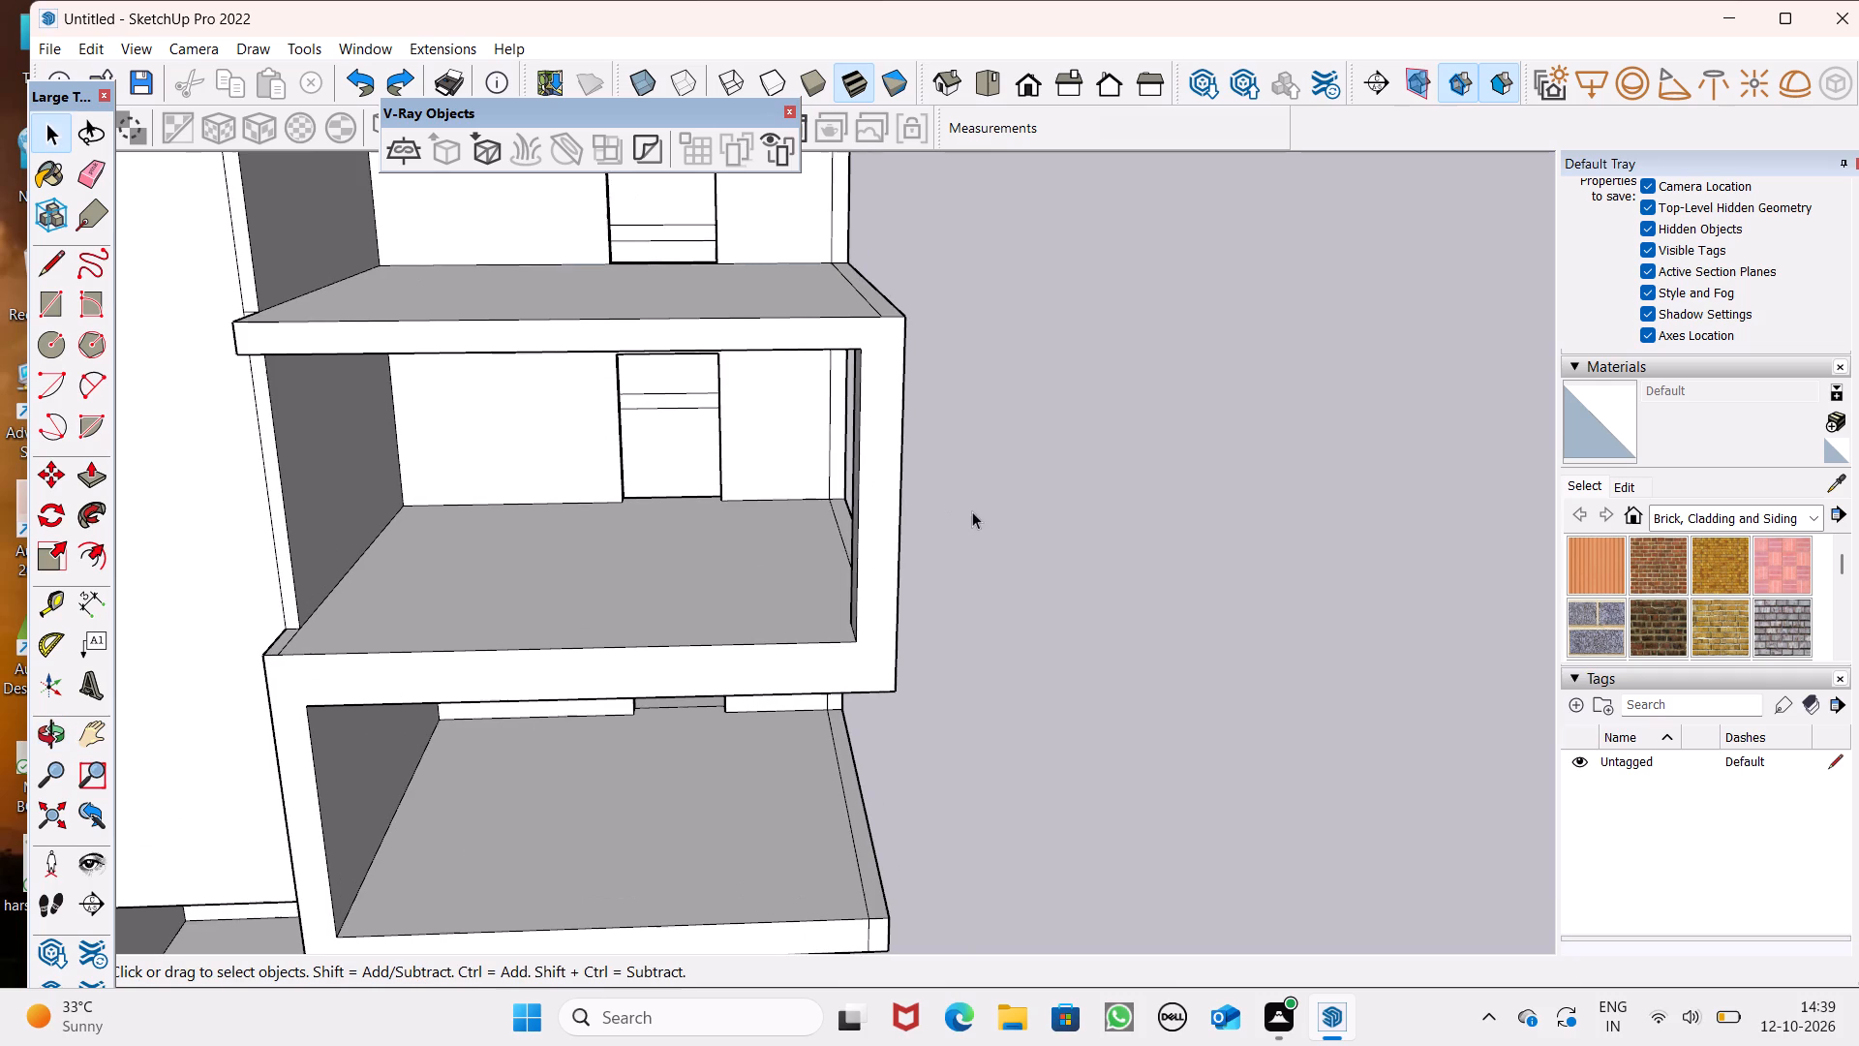
click(102, 484)
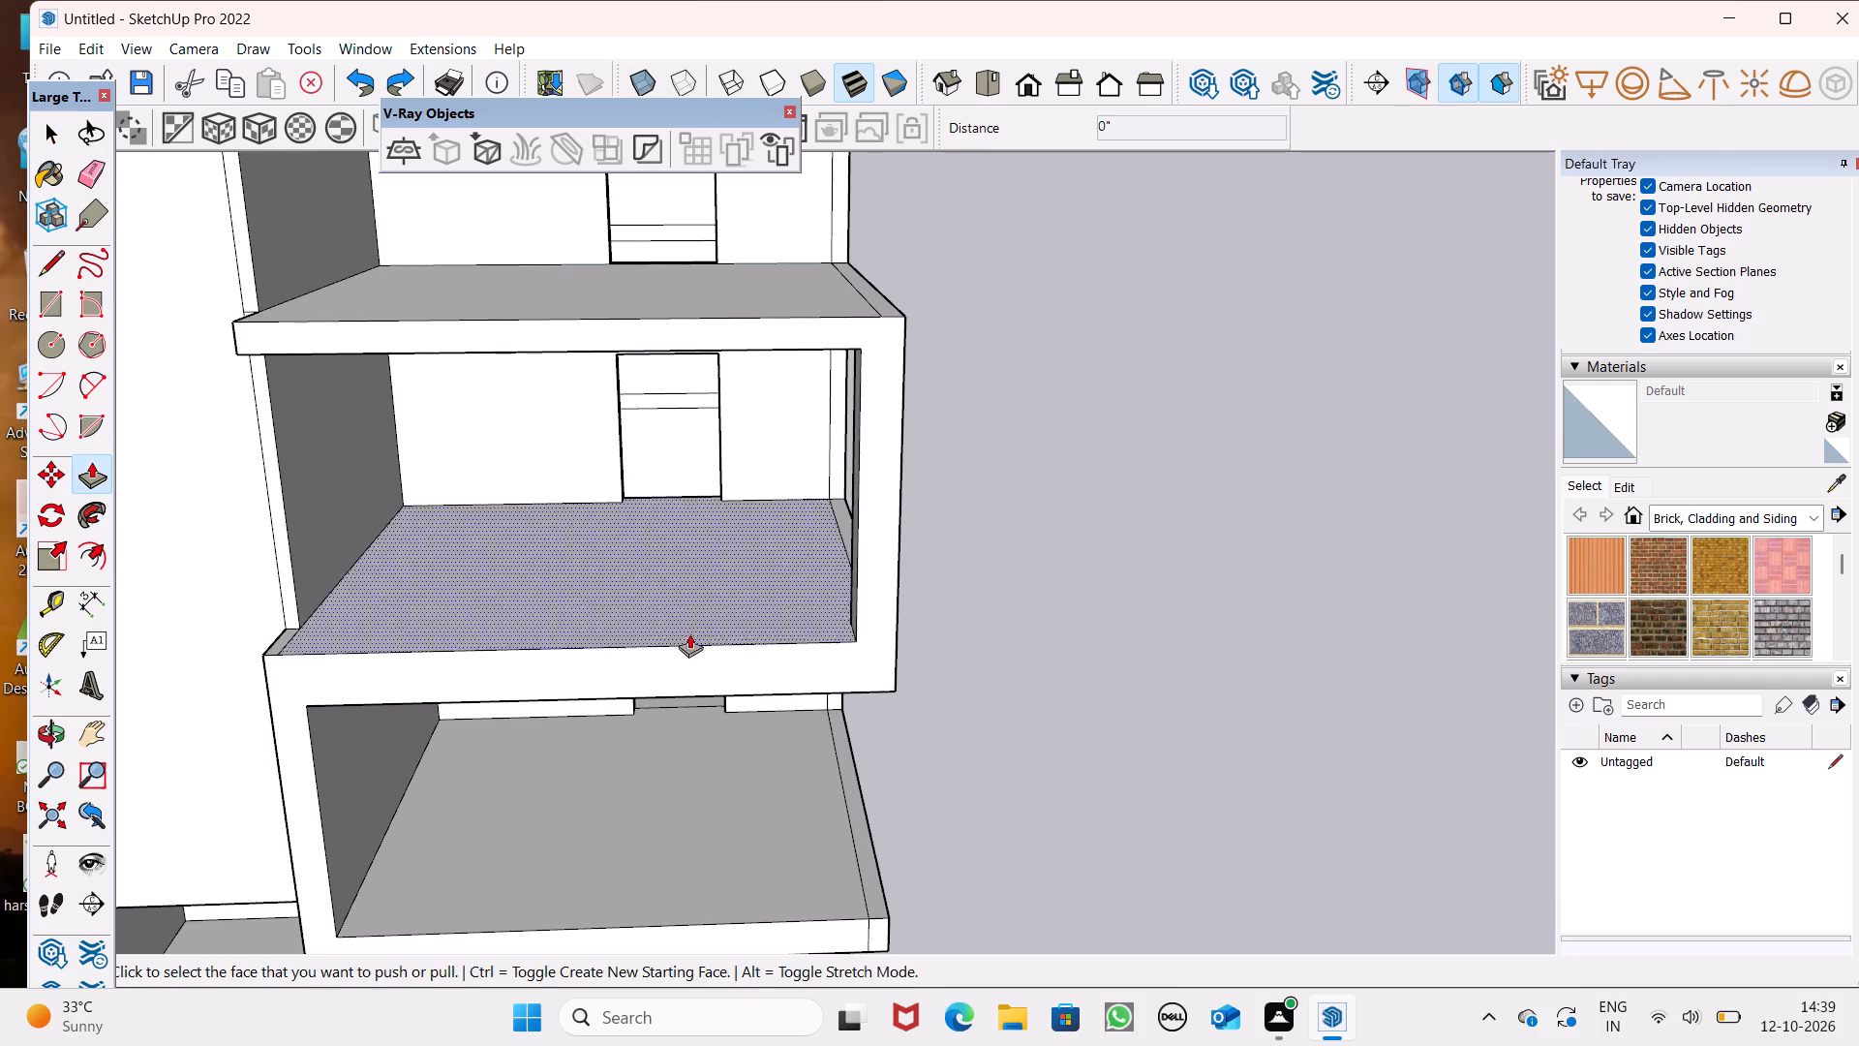
middle_drag(826, 698, 994, 754)
scroll(1031, 608, up, 3)
drag(1048, 606, 1049, 608)
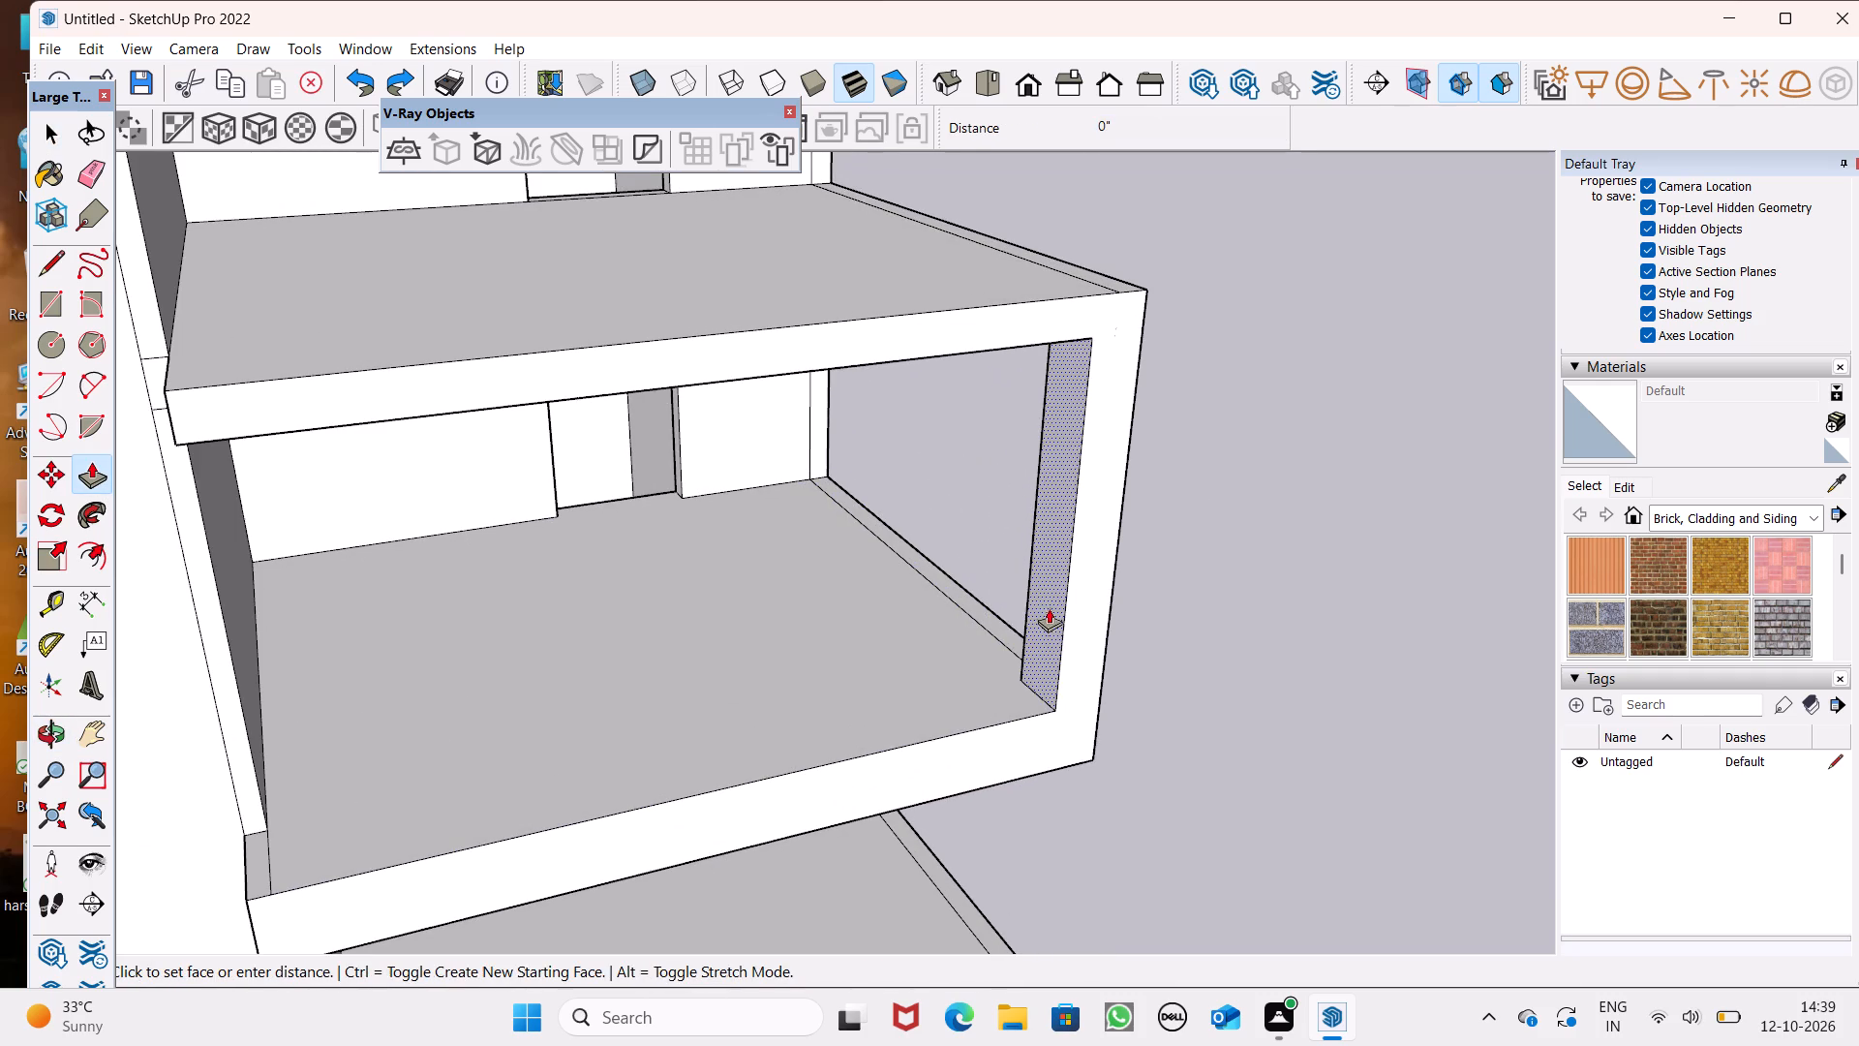
drag(1049, 608, 1042, 616)
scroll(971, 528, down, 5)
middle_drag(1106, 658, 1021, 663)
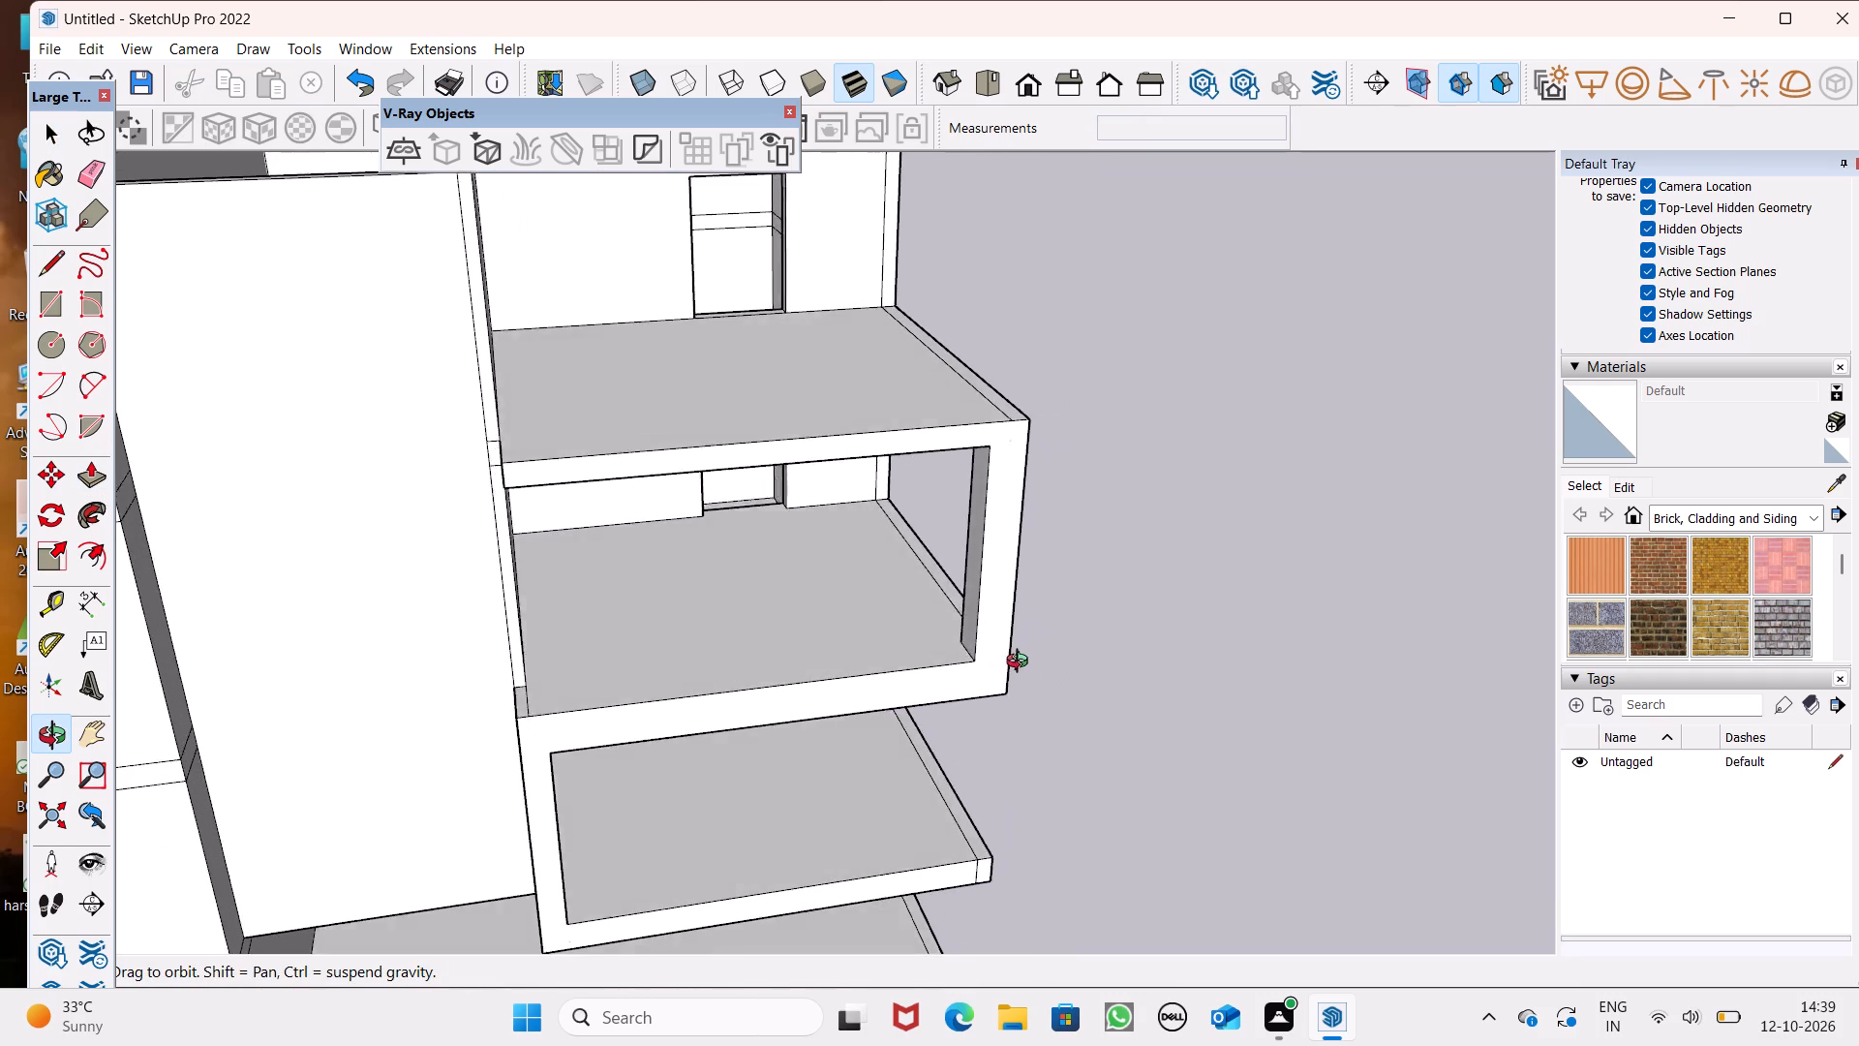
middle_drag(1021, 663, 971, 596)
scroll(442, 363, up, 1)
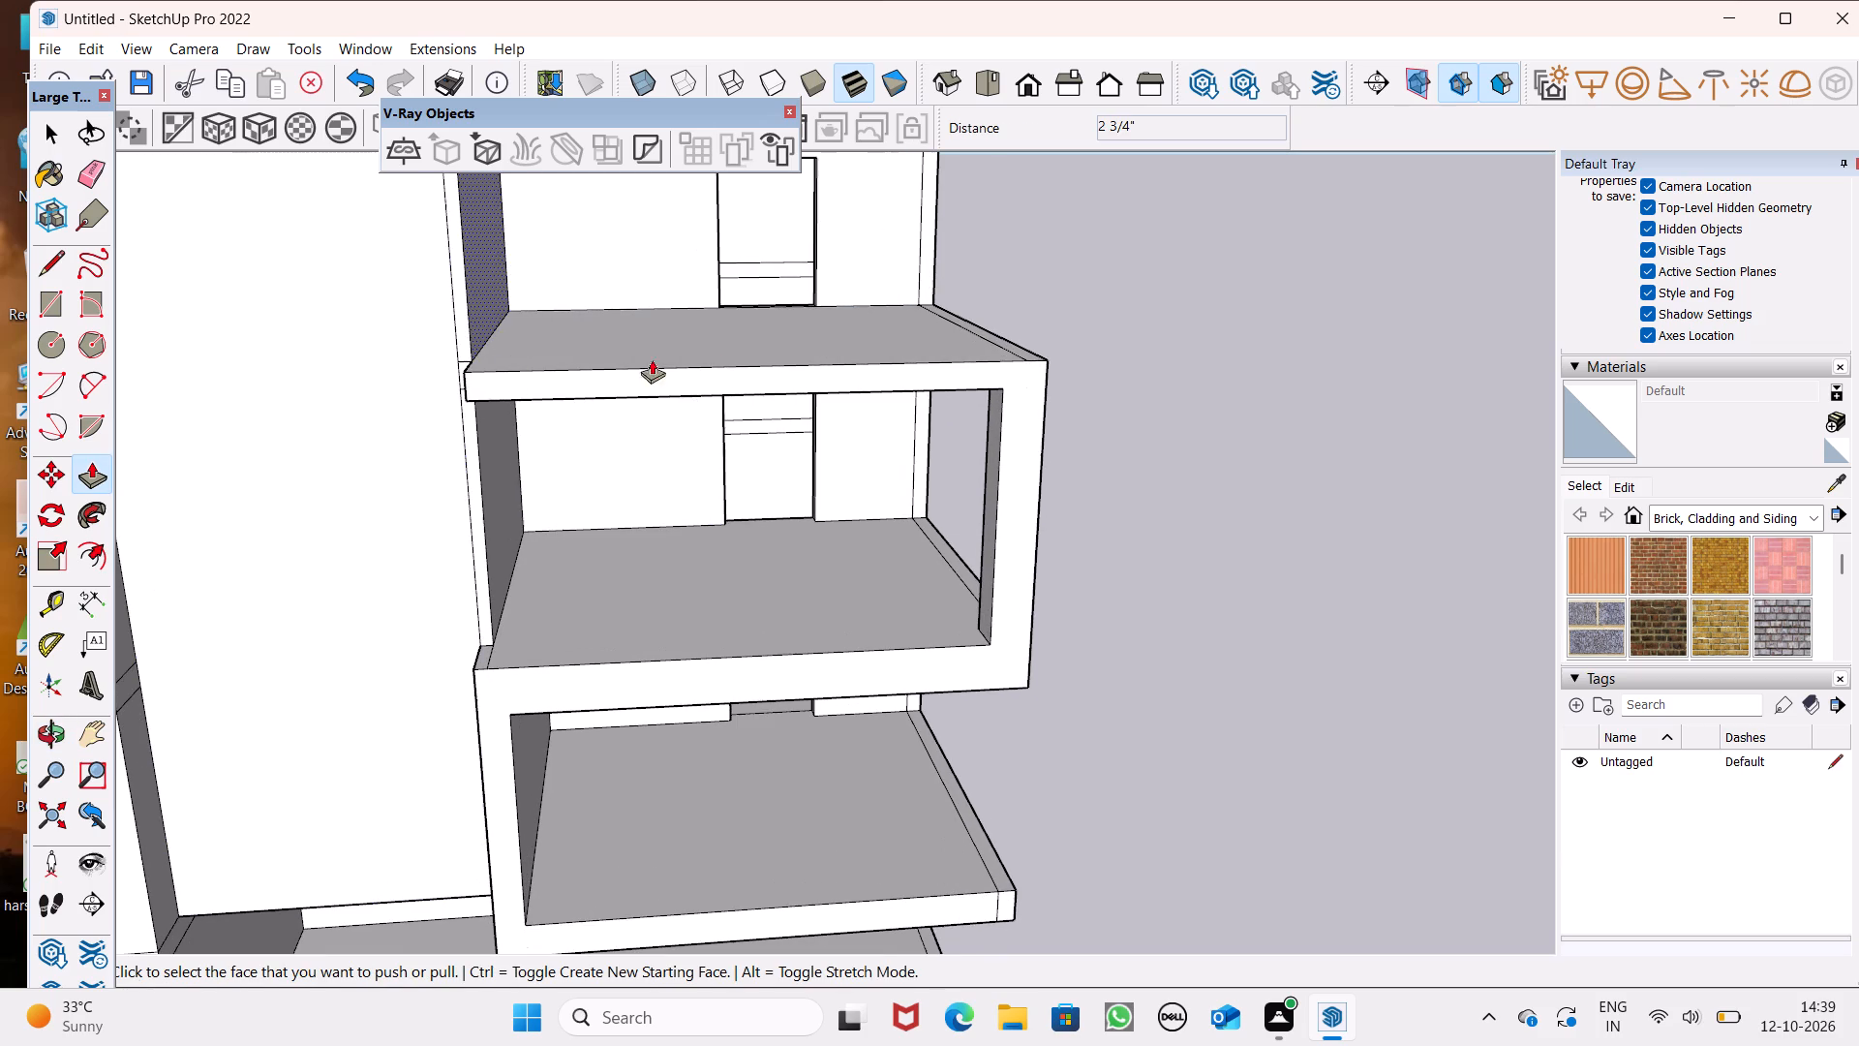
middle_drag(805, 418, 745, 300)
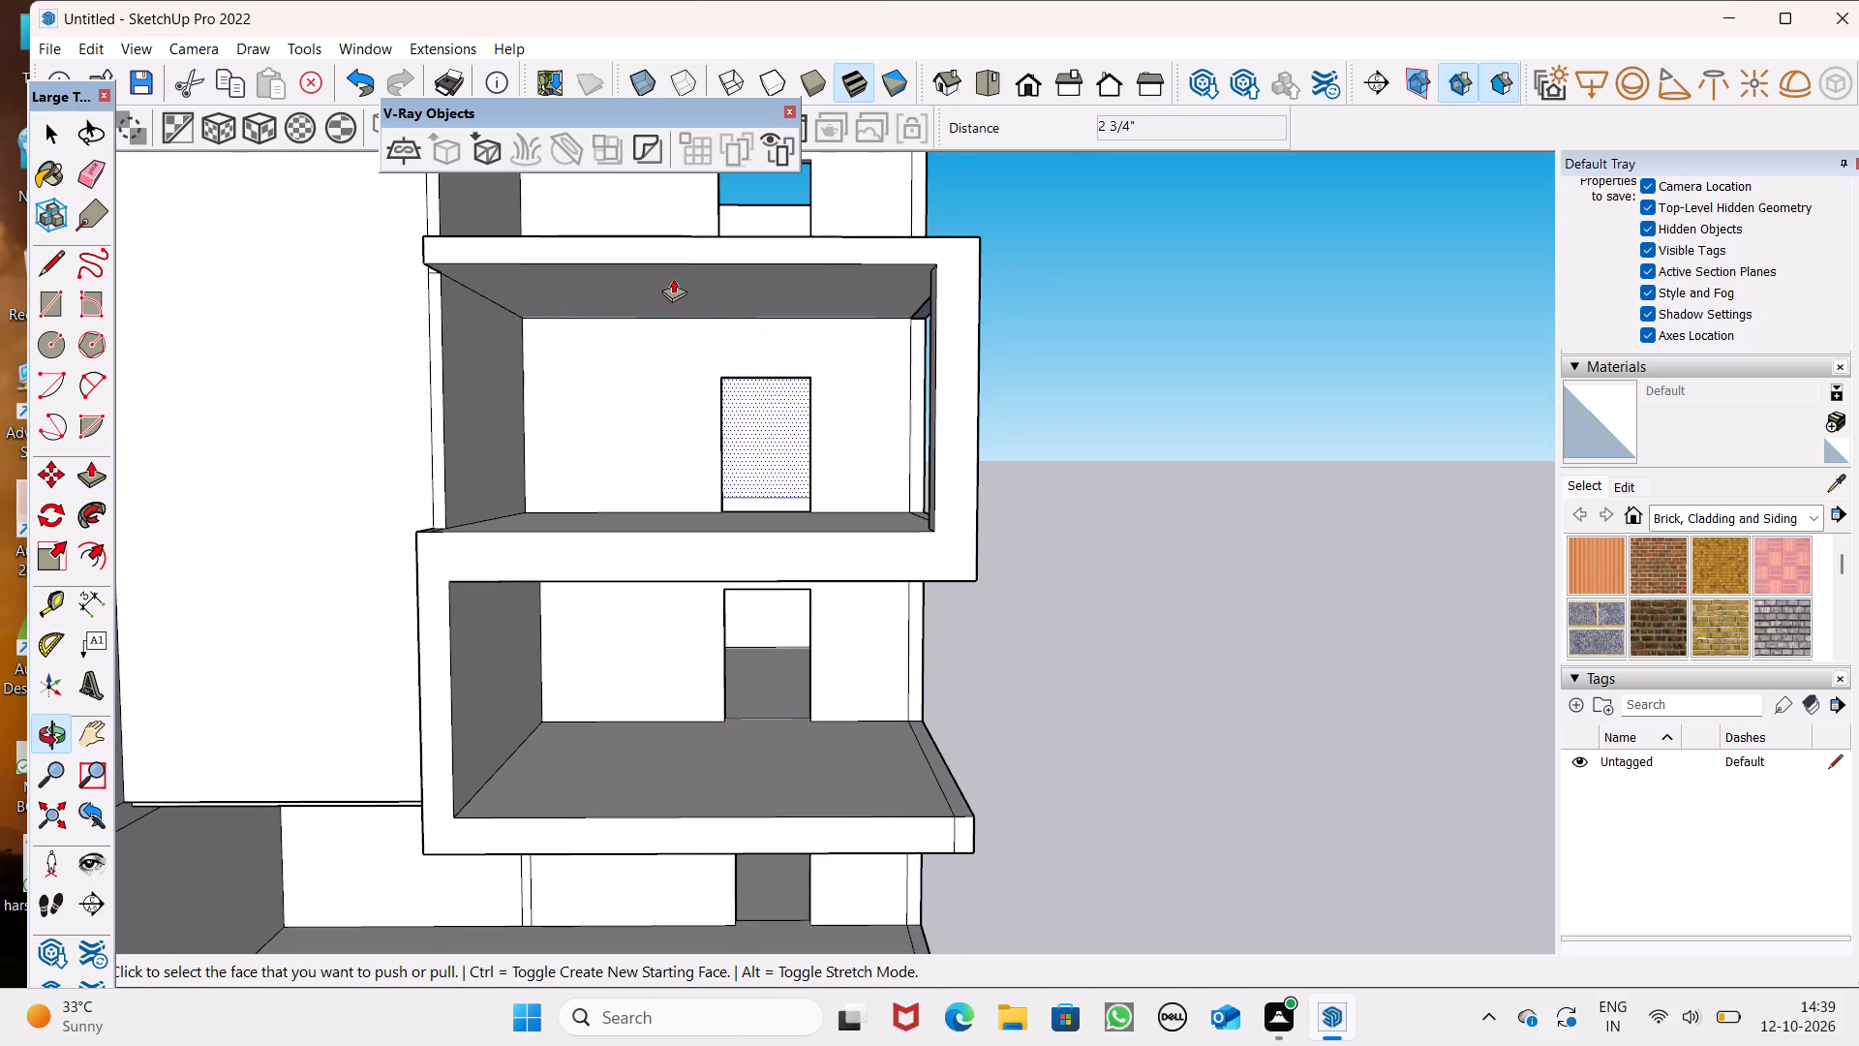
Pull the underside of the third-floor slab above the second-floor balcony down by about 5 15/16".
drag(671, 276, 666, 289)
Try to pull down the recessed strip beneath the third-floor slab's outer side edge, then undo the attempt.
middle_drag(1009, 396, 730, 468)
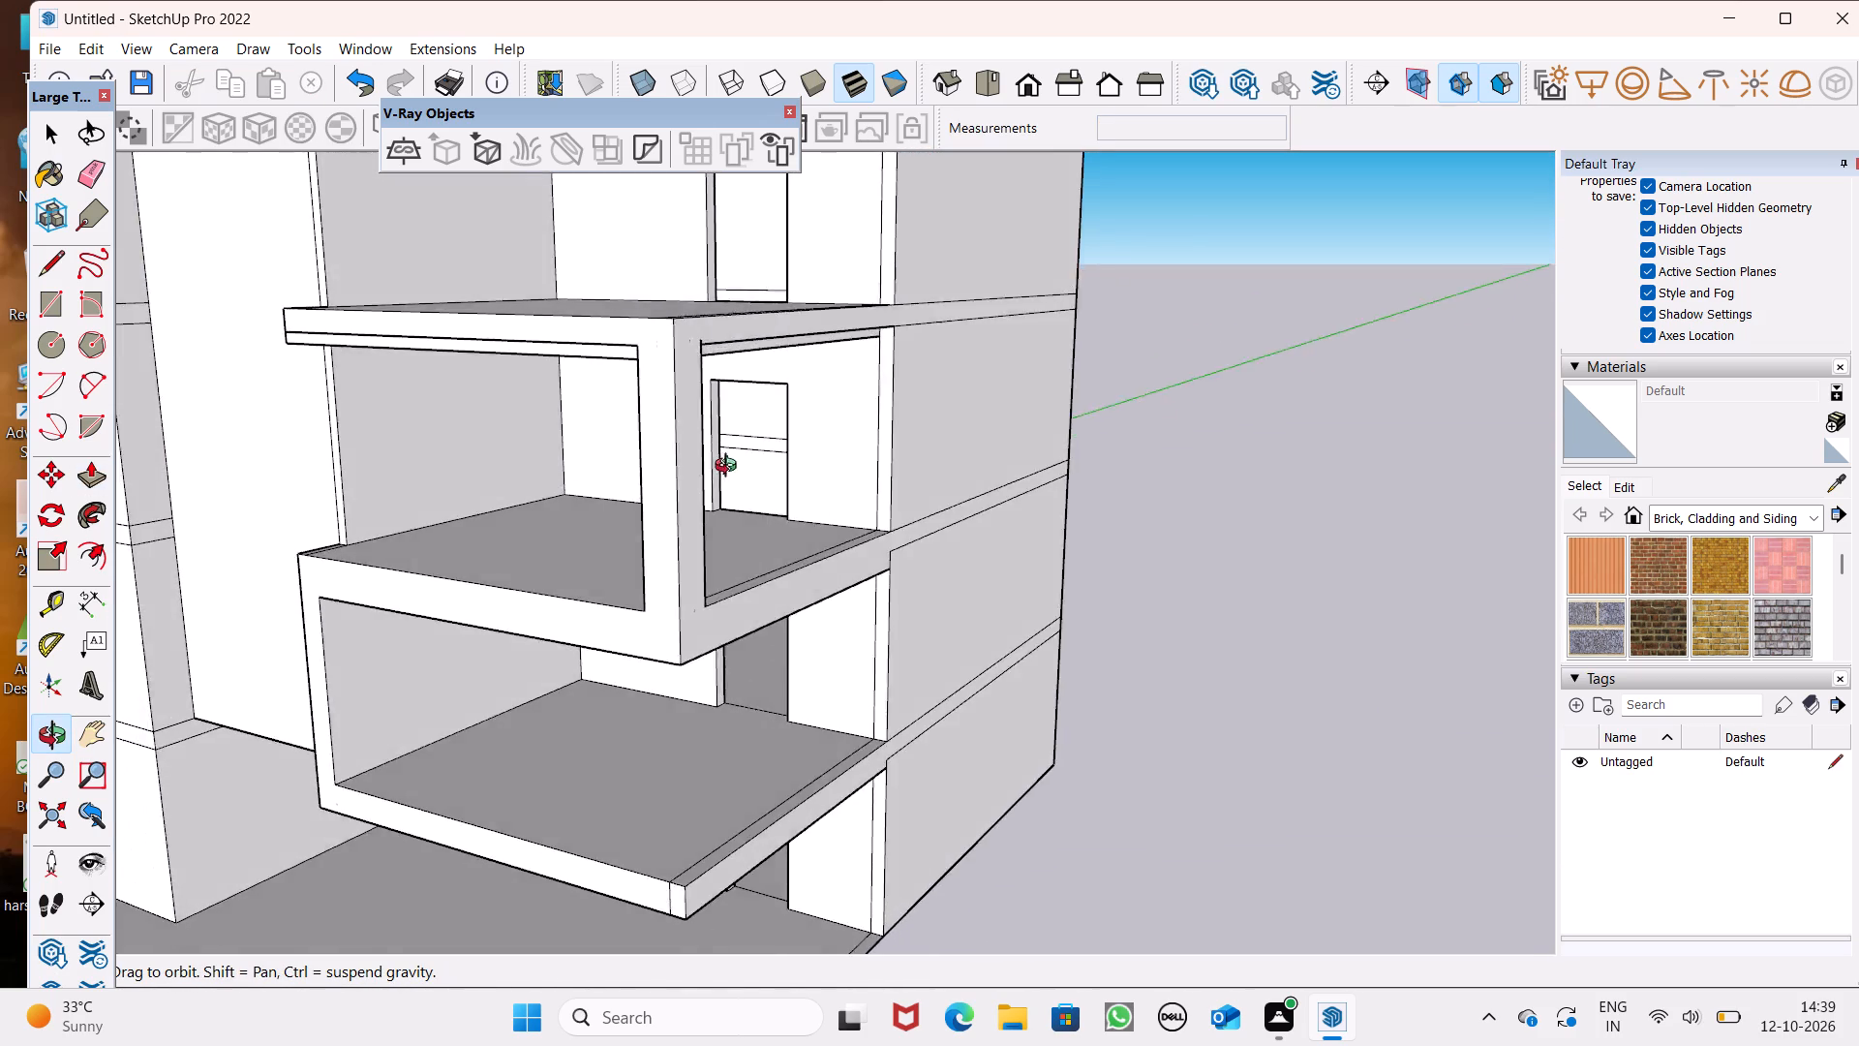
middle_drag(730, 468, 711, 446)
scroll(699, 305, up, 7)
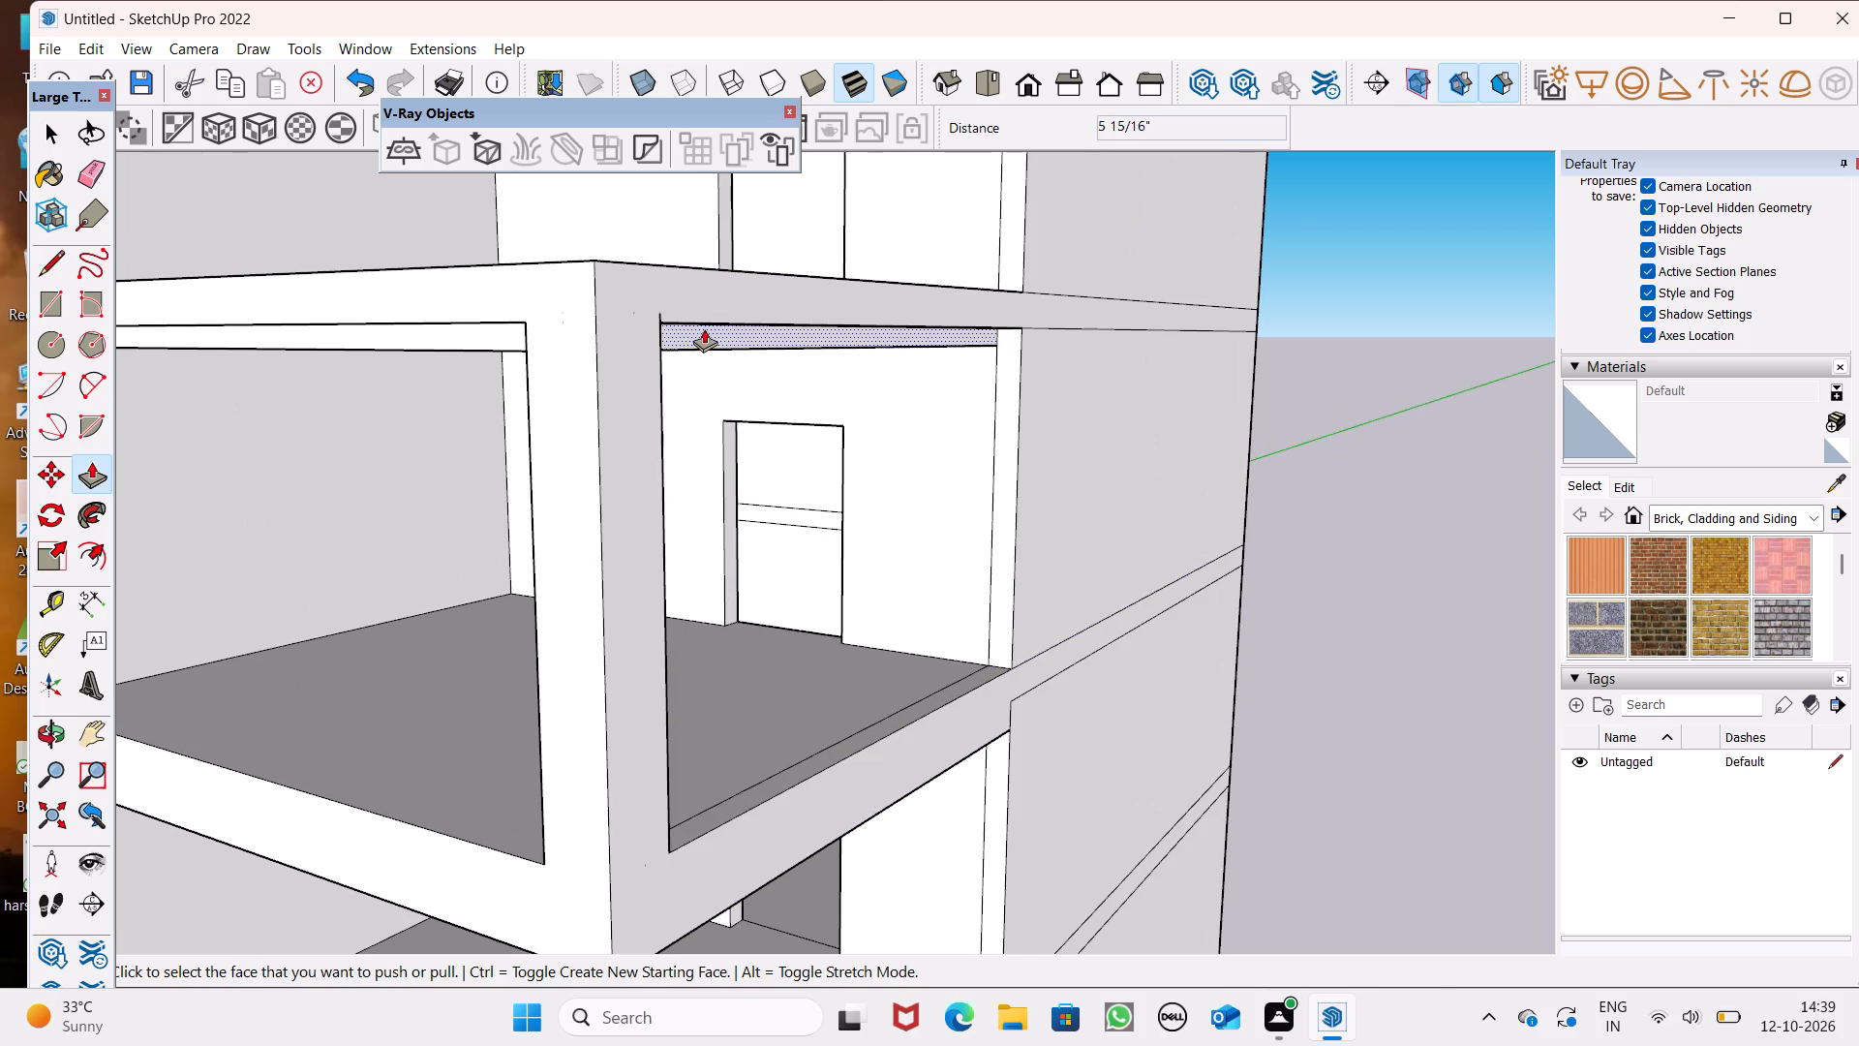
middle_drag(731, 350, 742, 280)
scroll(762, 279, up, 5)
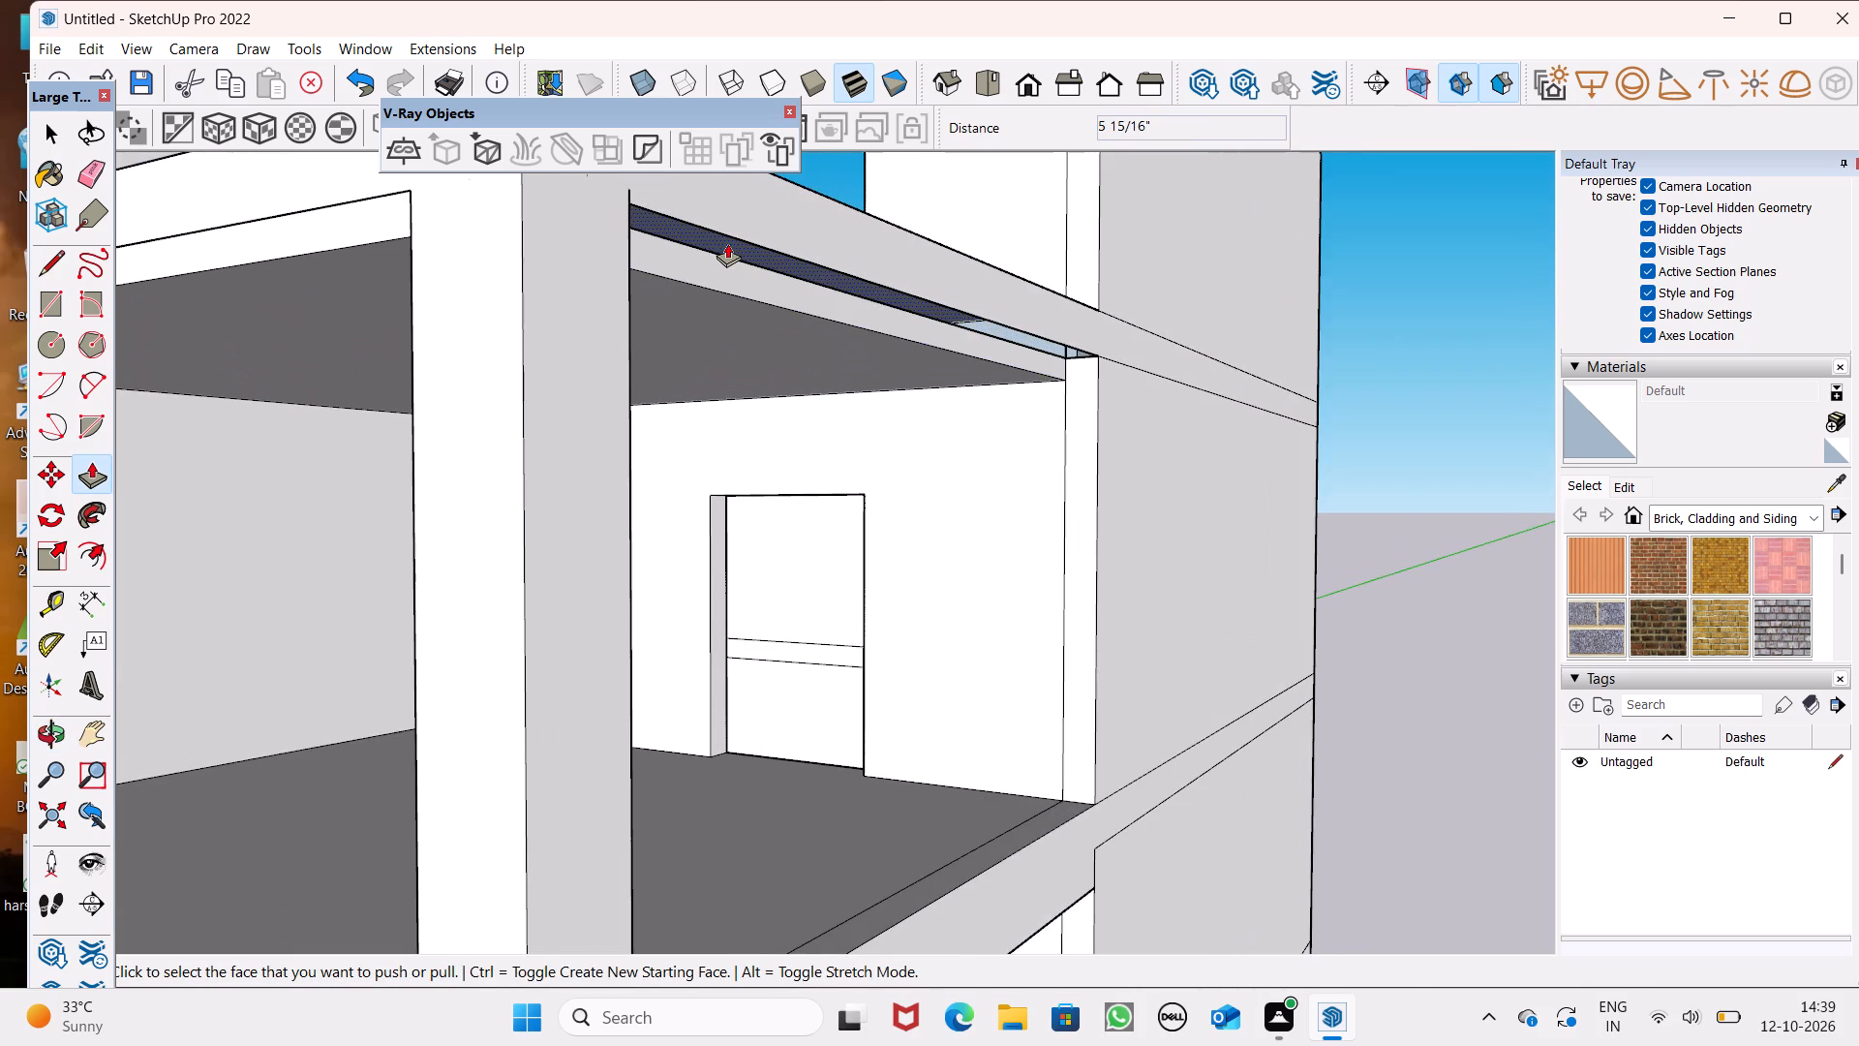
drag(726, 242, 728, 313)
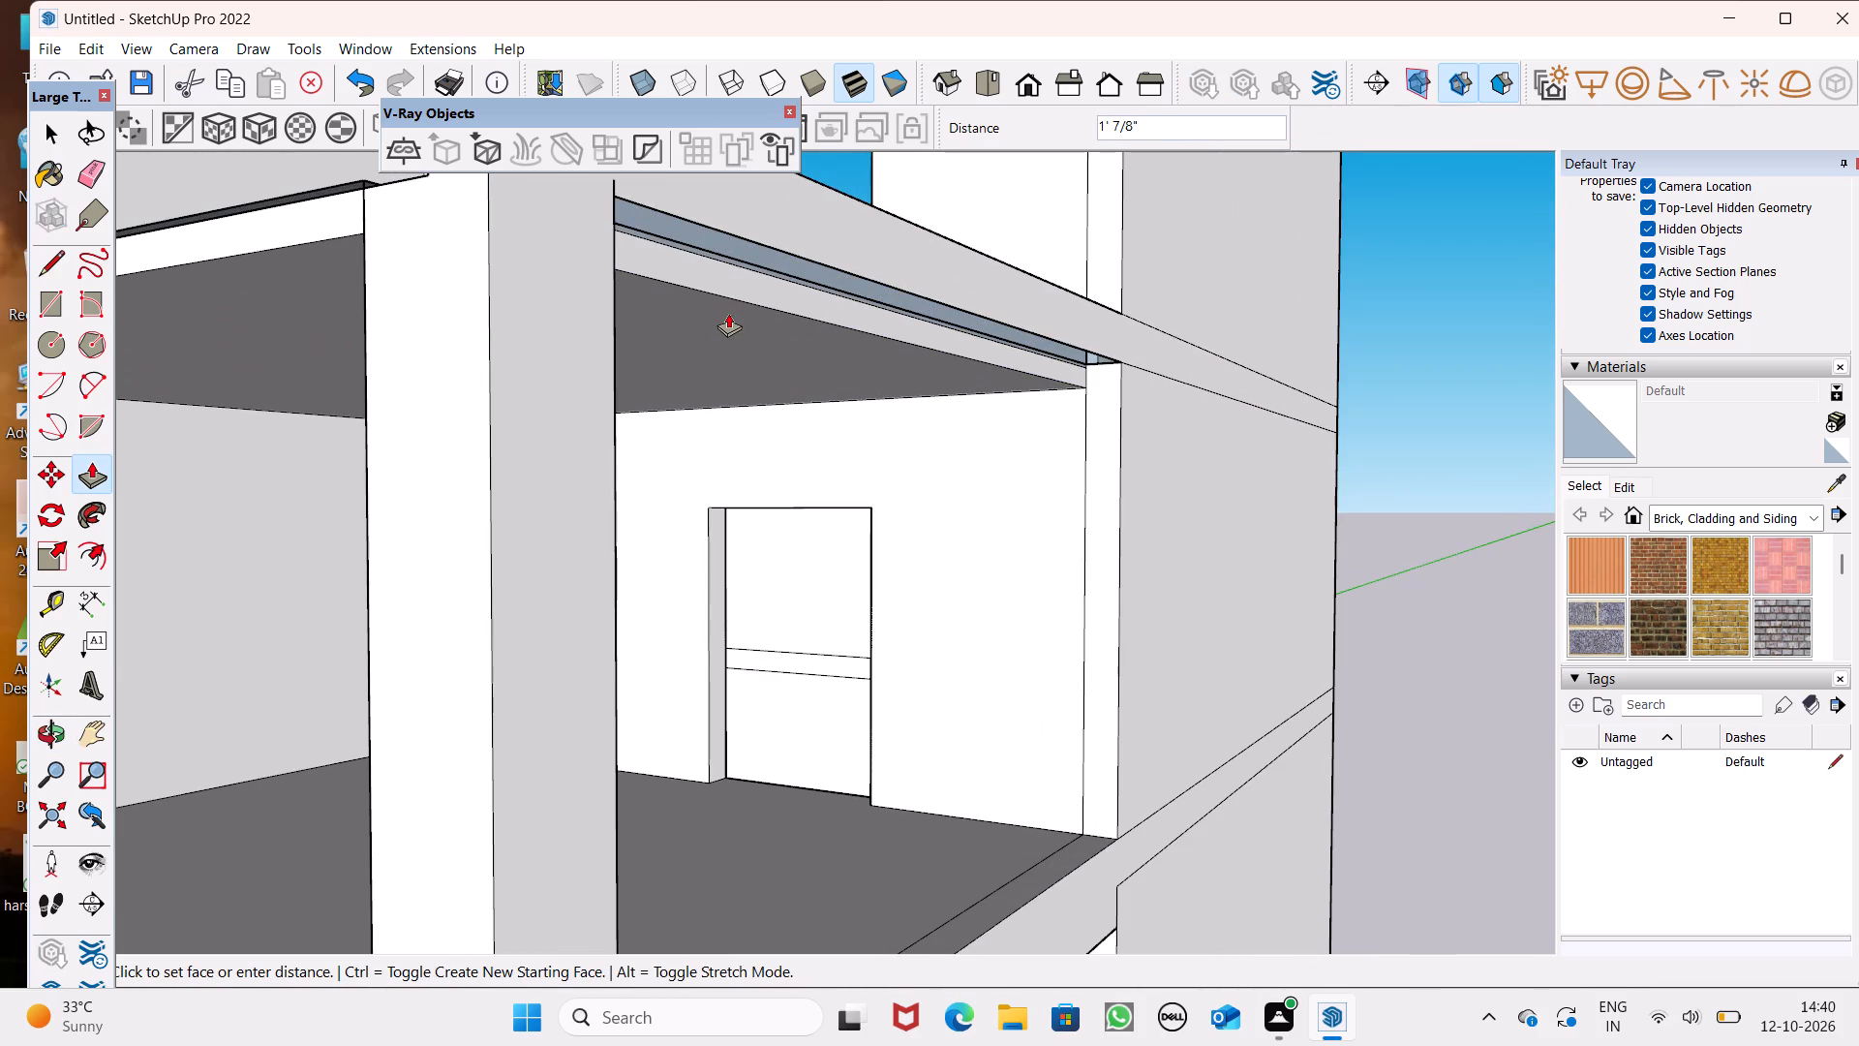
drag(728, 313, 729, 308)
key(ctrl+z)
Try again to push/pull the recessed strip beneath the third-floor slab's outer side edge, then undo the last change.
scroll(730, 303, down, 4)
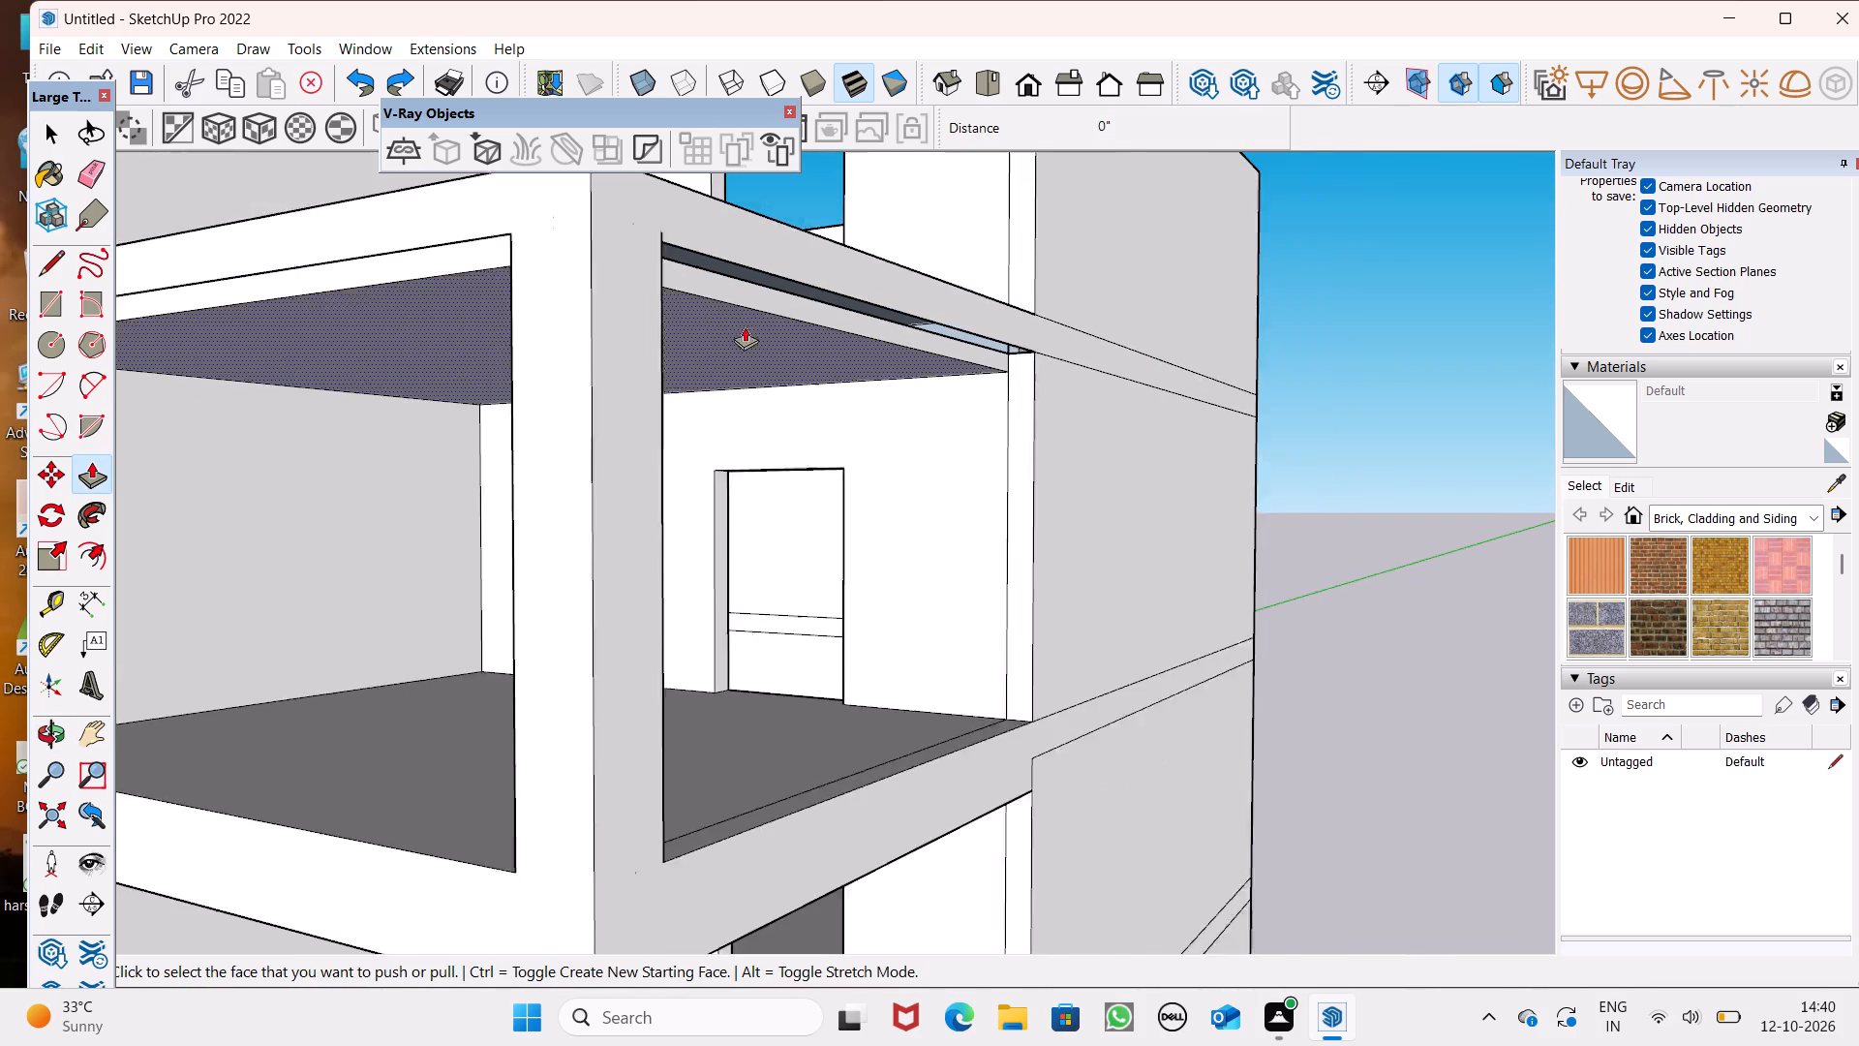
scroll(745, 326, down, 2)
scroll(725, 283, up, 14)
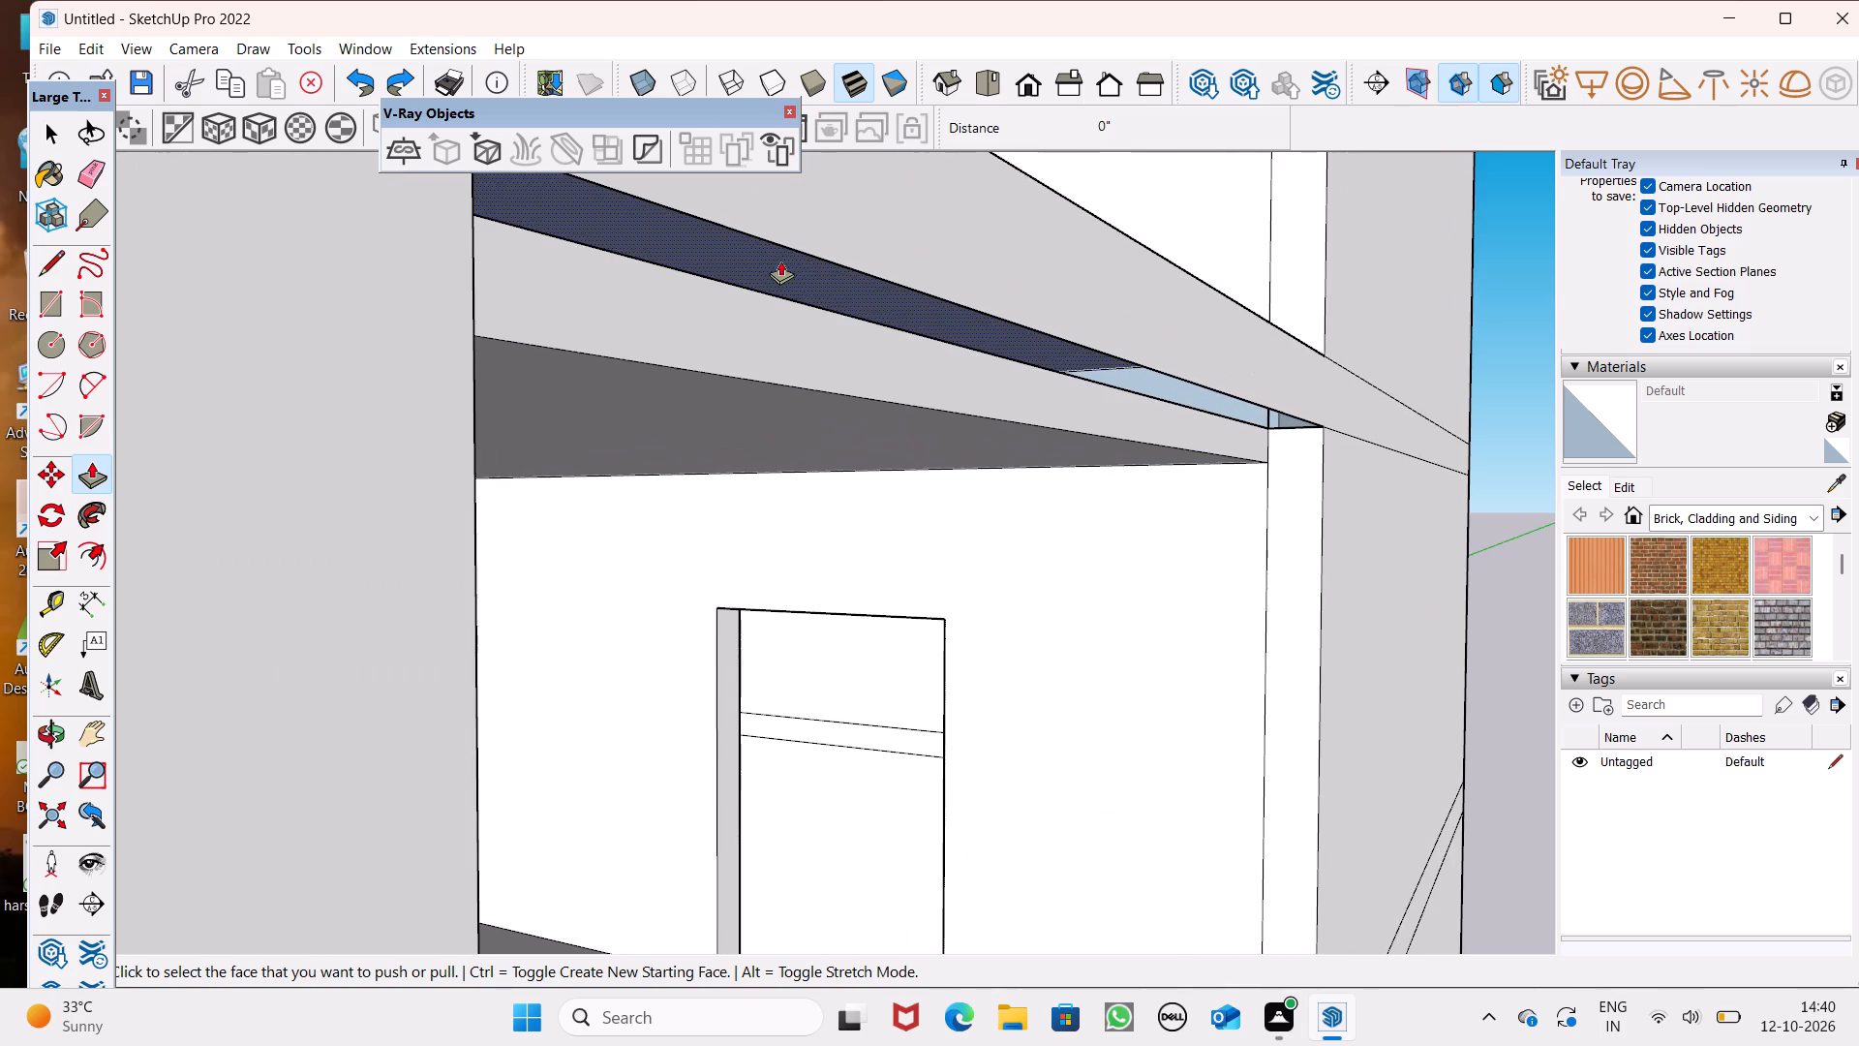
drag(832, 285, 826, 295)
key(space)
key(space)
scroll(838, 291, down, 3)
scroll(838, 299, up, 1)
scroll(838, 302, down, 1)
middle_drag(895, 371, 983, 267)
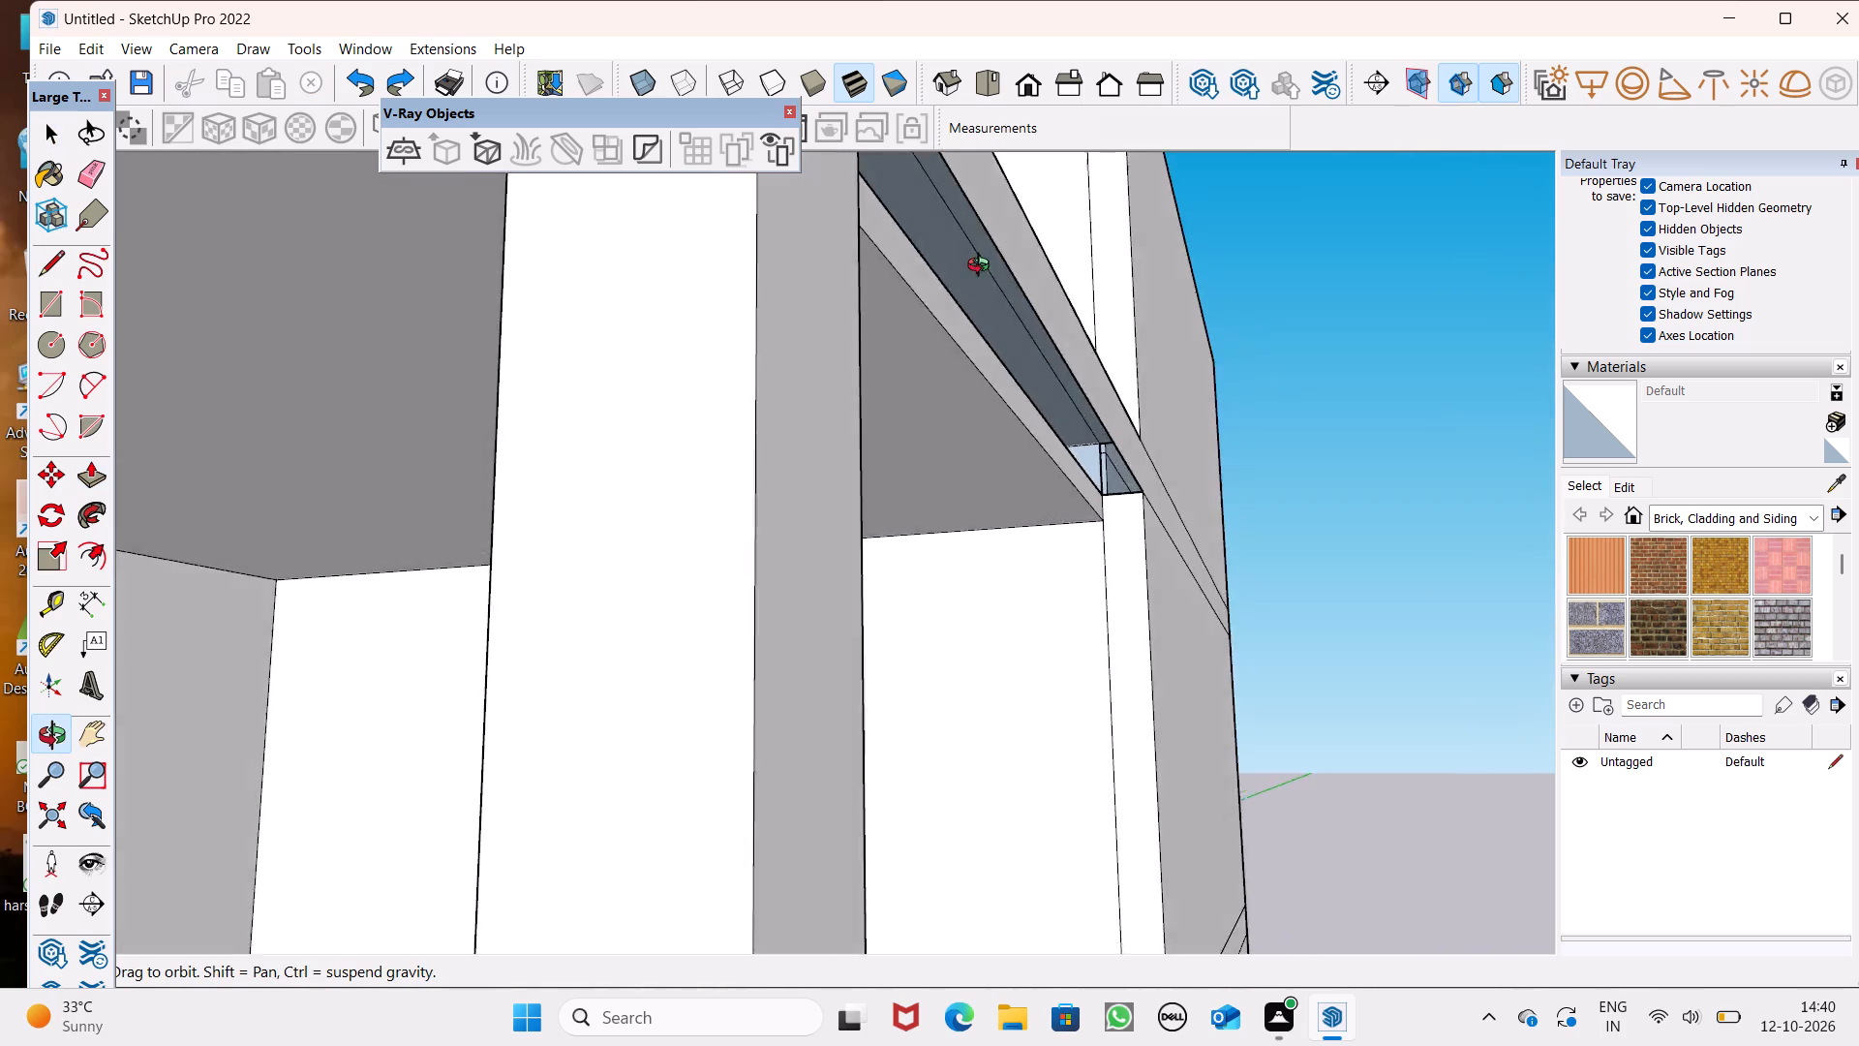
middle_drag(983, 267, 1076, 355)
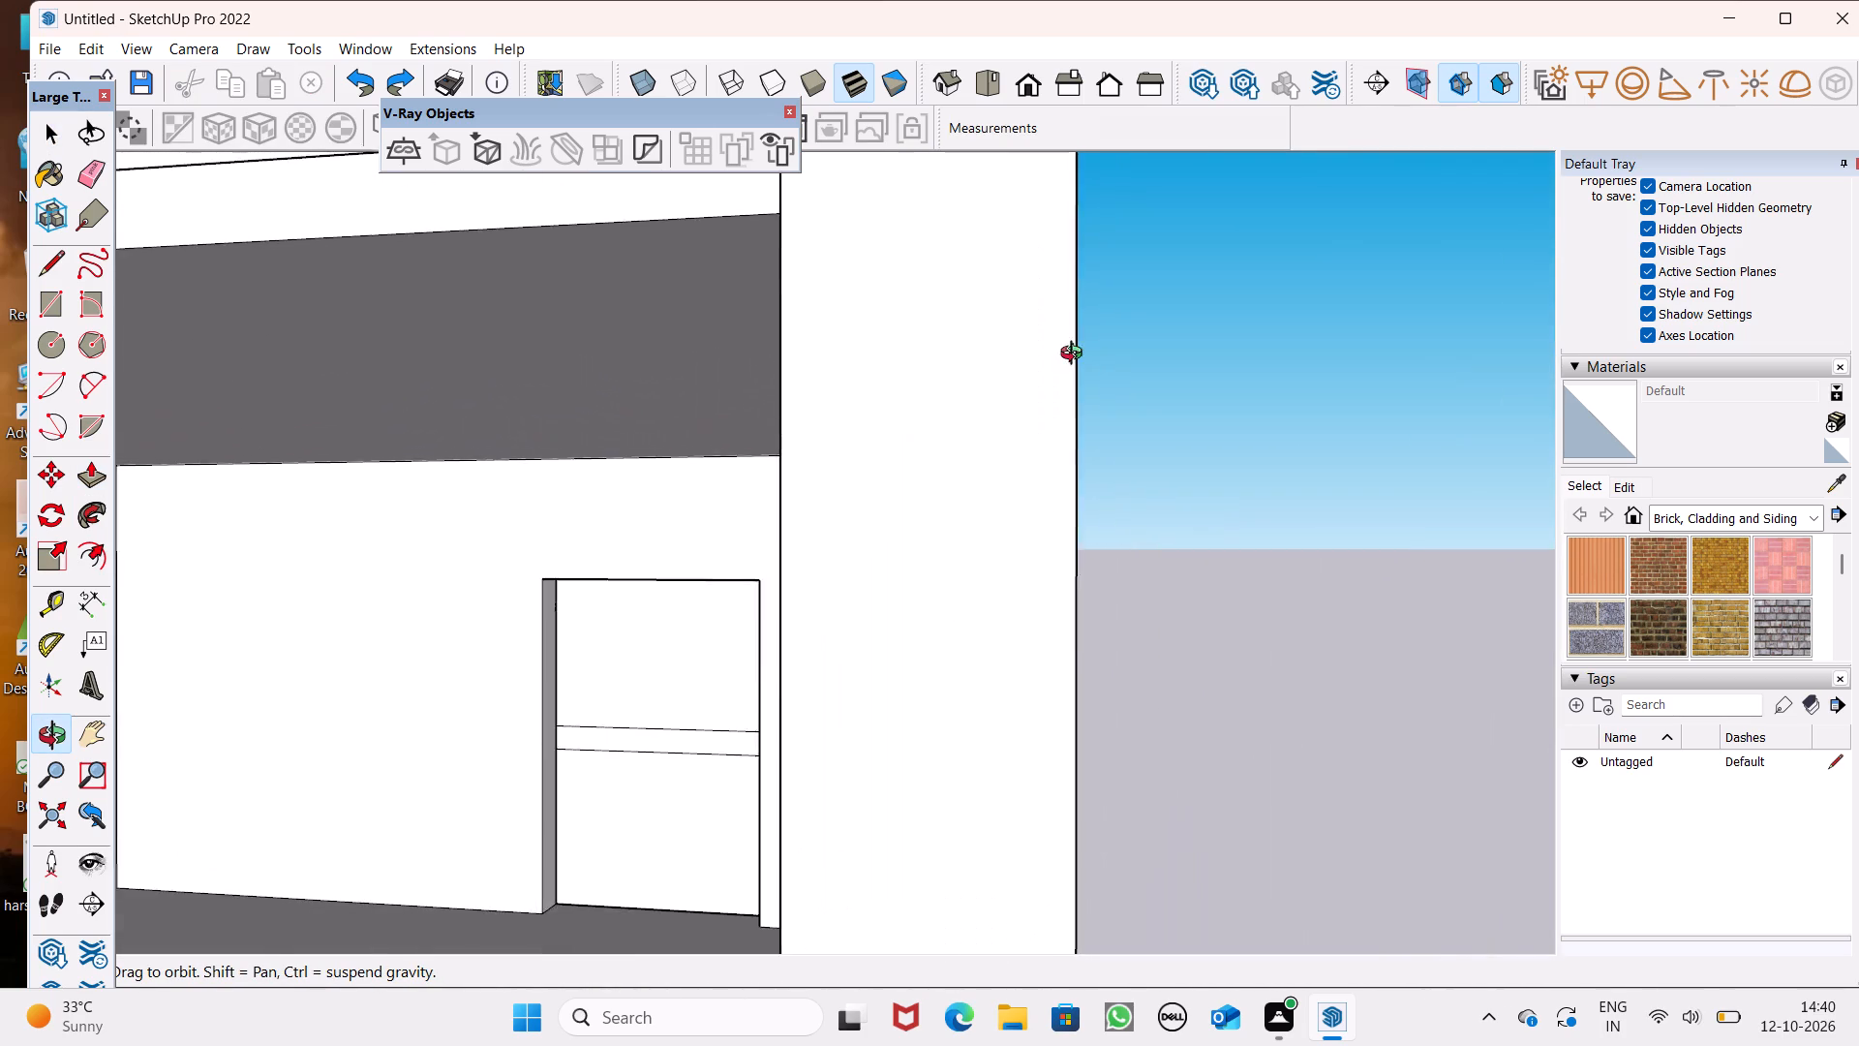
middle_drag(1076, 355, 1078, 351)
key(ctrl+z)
Undo the recent slab-underside and second-floor corner column edits, back to when the edge strip was flush with the slab's underside.
scroll(1093, 370, down, 5)
middle_drag(1040, 350, 781, 217)
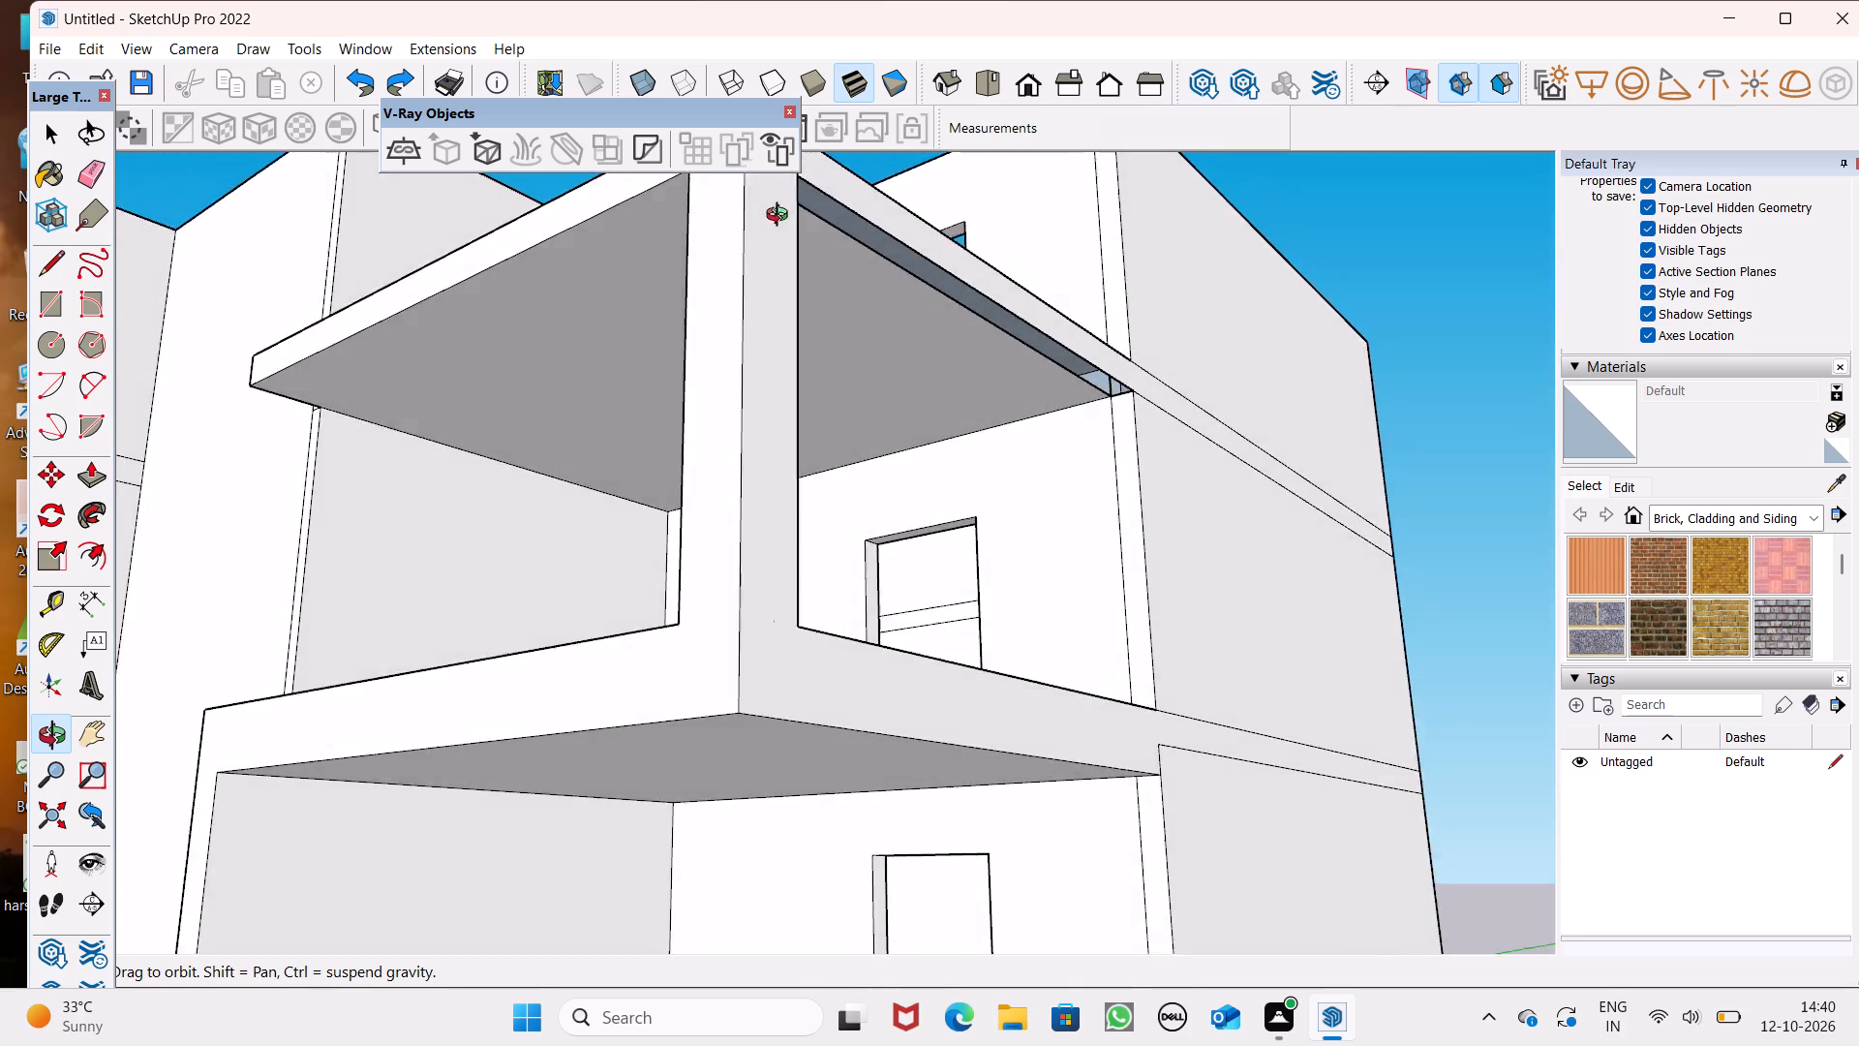
middle_drag(781, 217, 585, 293)
scroll(764, 398, down, 3)
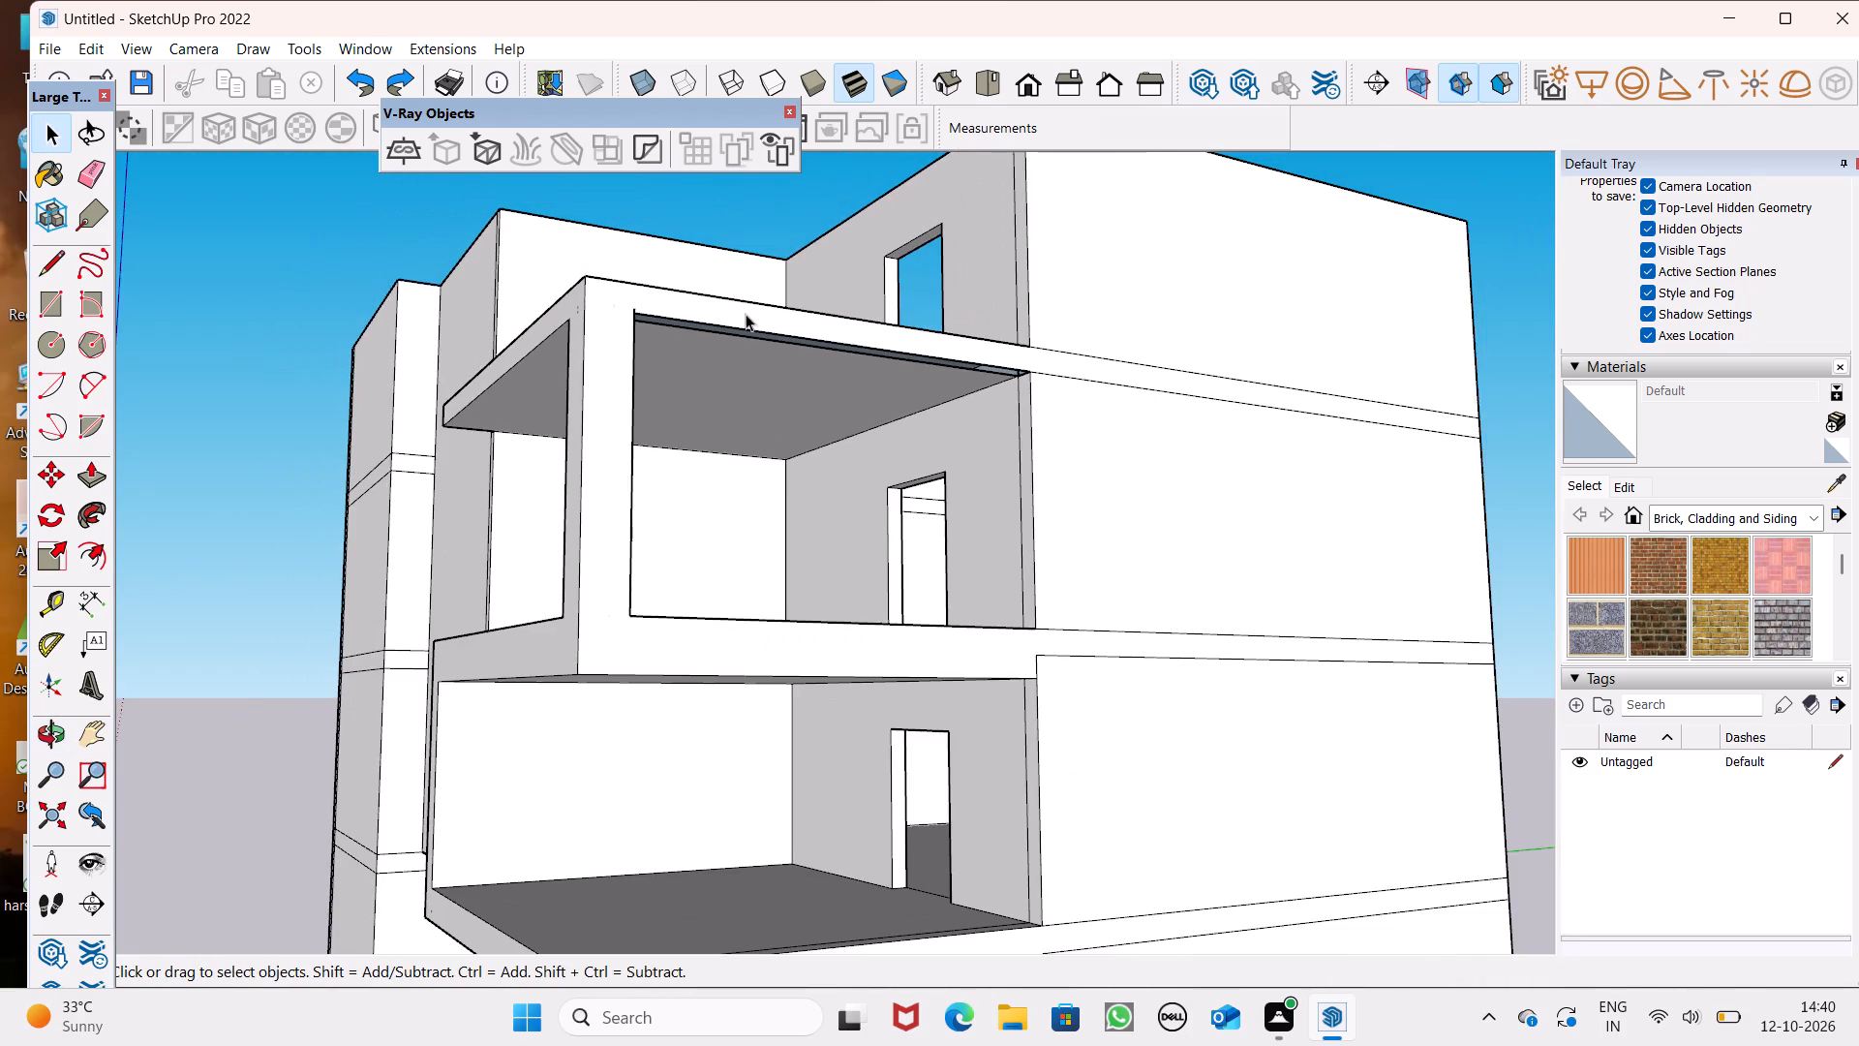
scroll(744, 311, up, 8)
middle_drag(754, 329, 398, 190)
scroll(267, 257, up, 4)
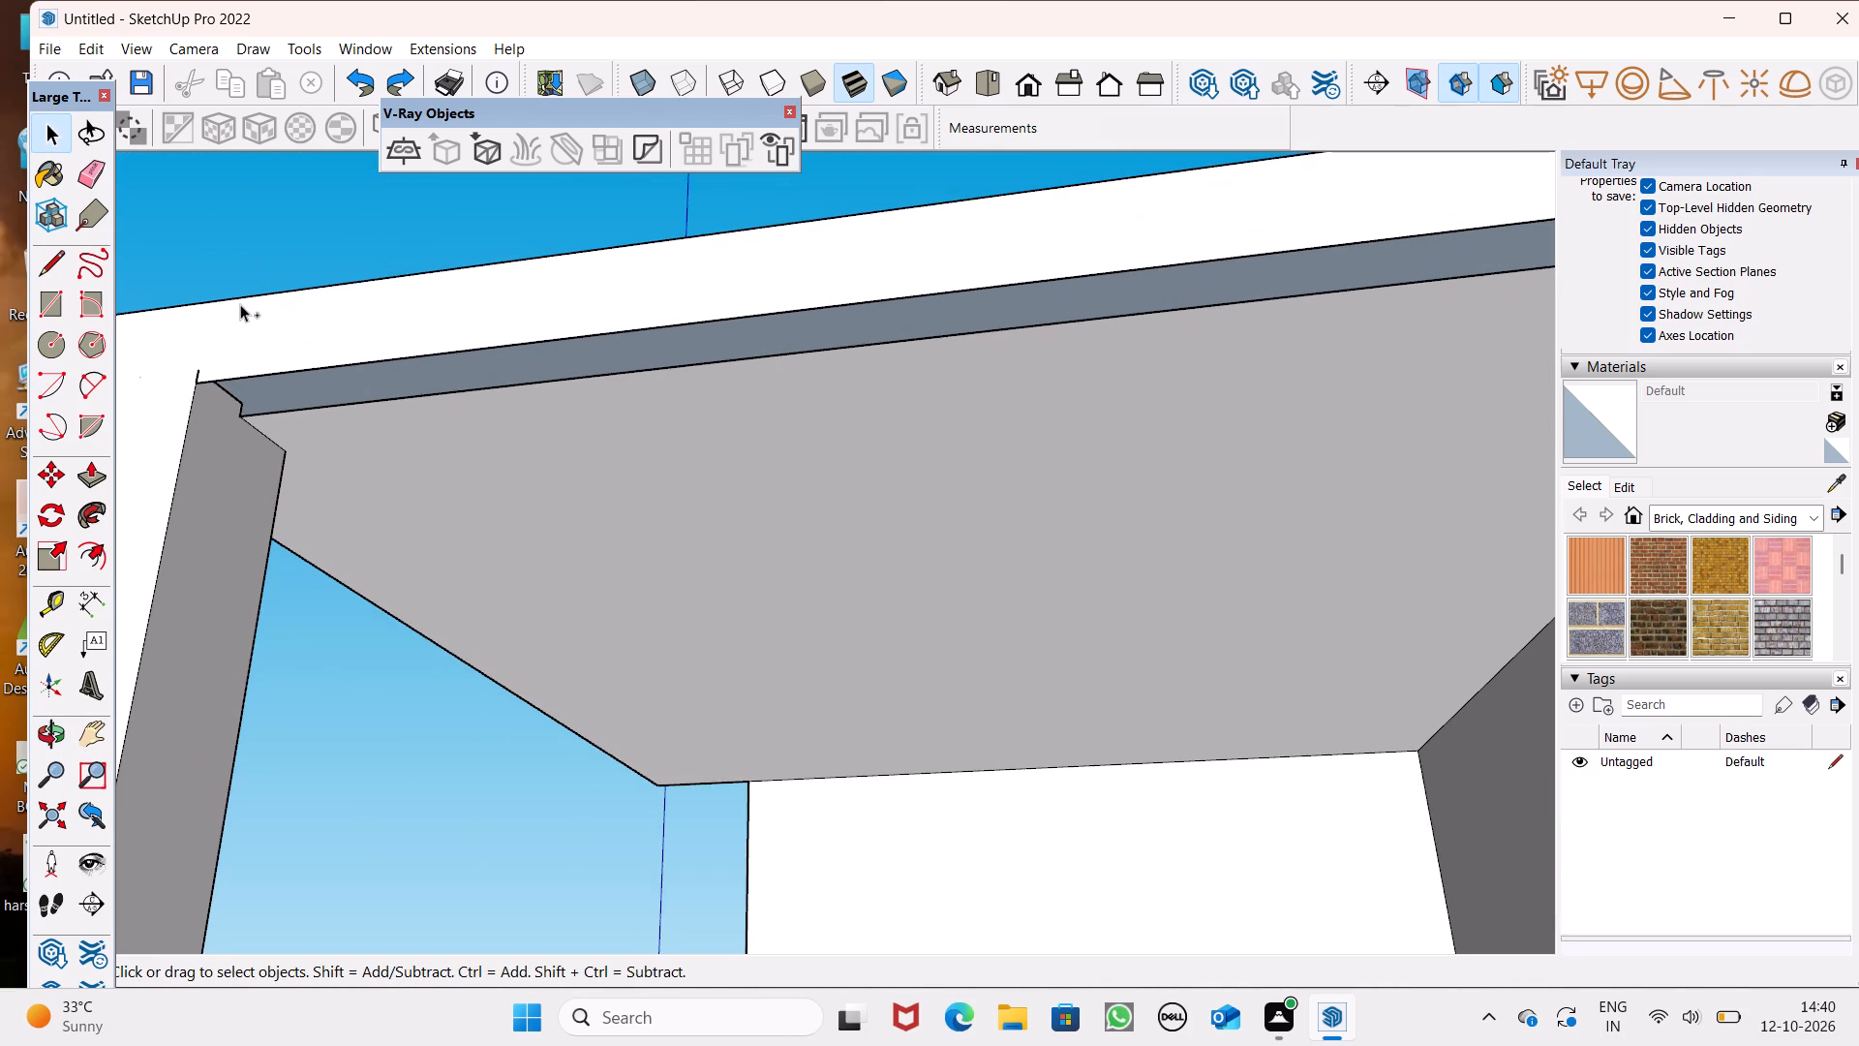
key(ctrl+z)
key(ctrl+z)
key(ctrl+z)
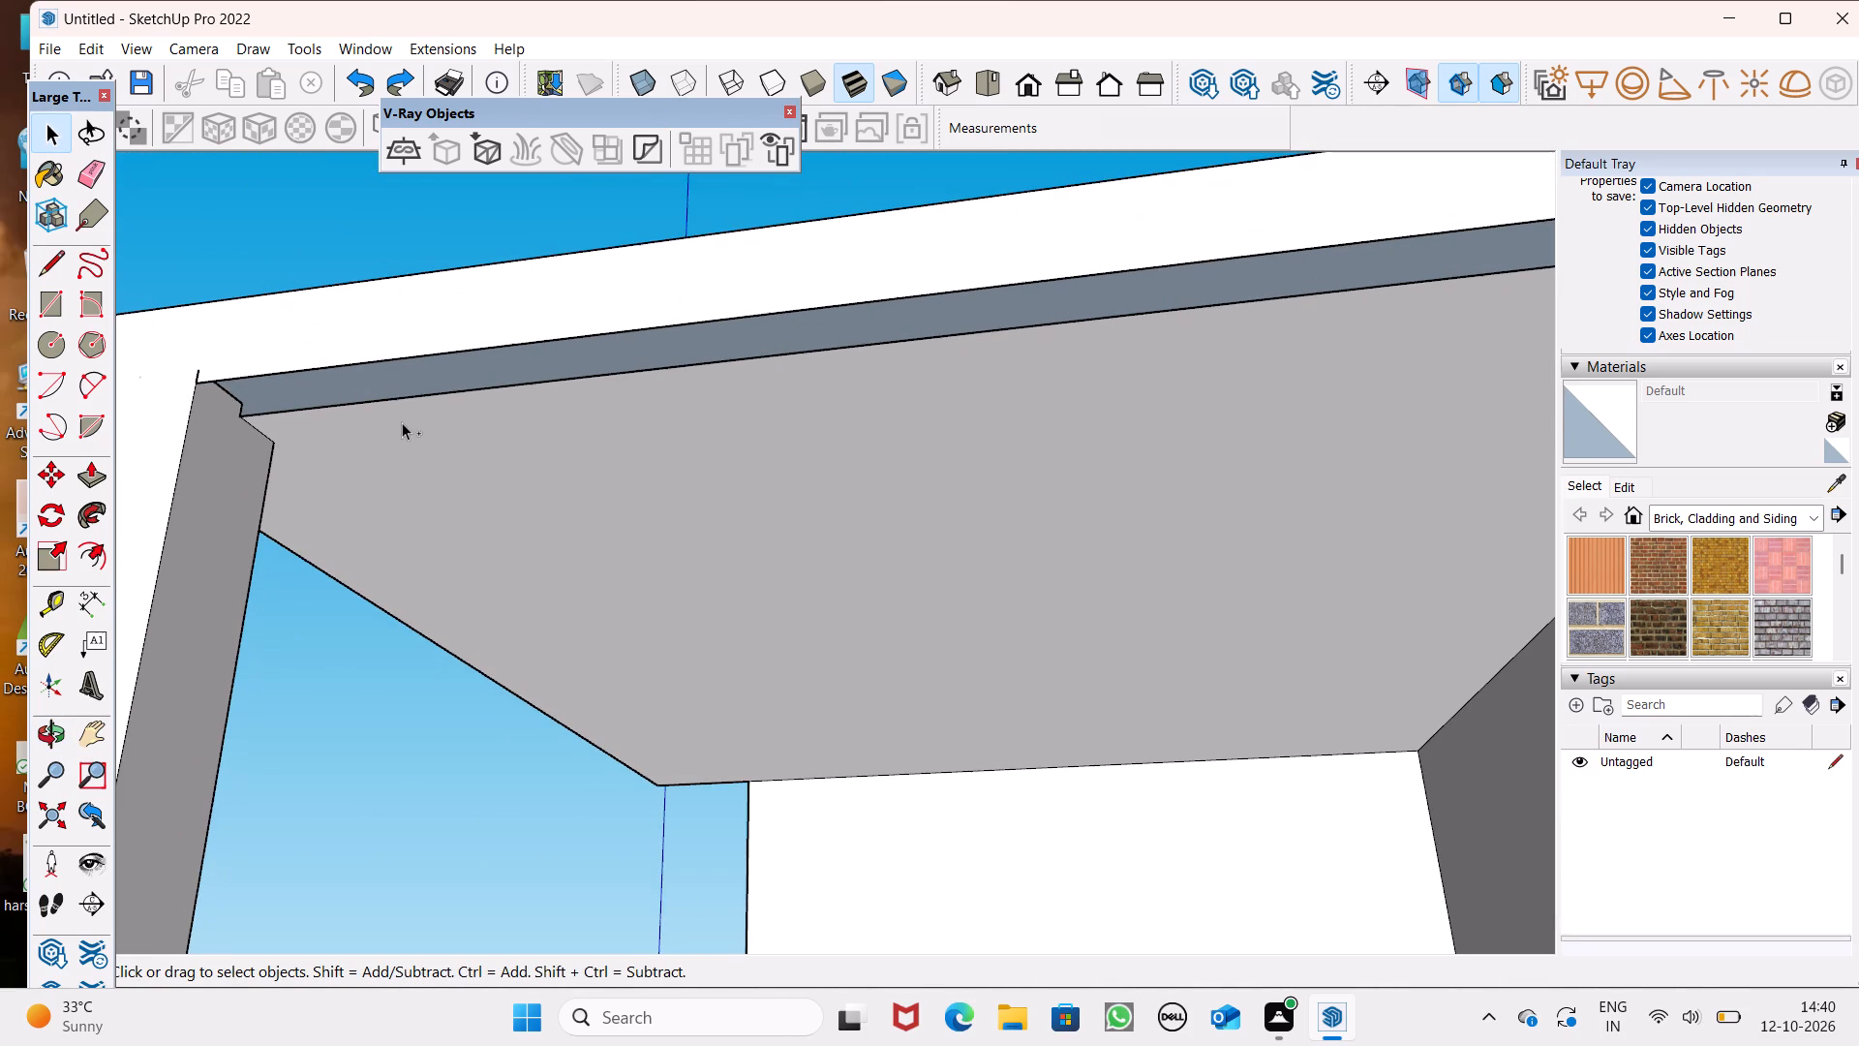
key(ctrl+z)
key(ctrl+z)
key(ctrl+z)
key(ctrl+z)
key(ctrl+z)
key(ctrl+z)
key(ctrl+z)
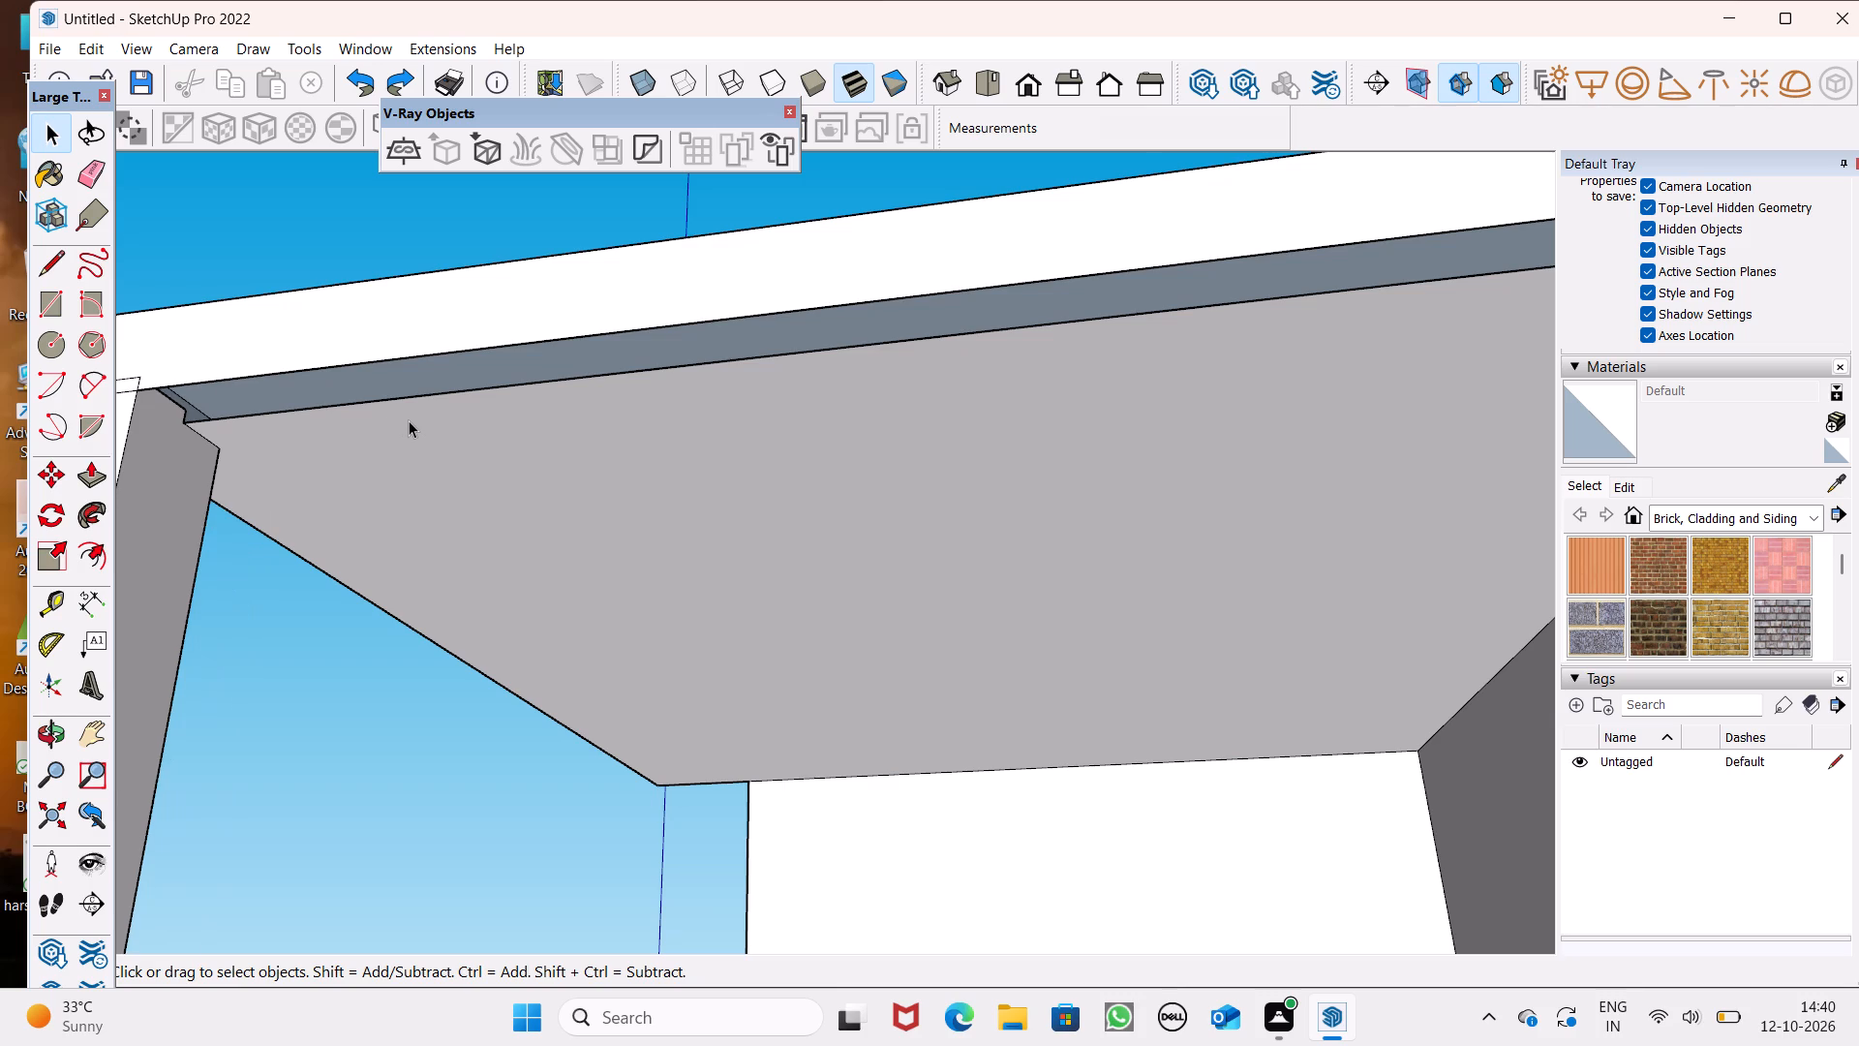
key(ctrl+z)
key(ctrl+z)
key(ctrl+z)
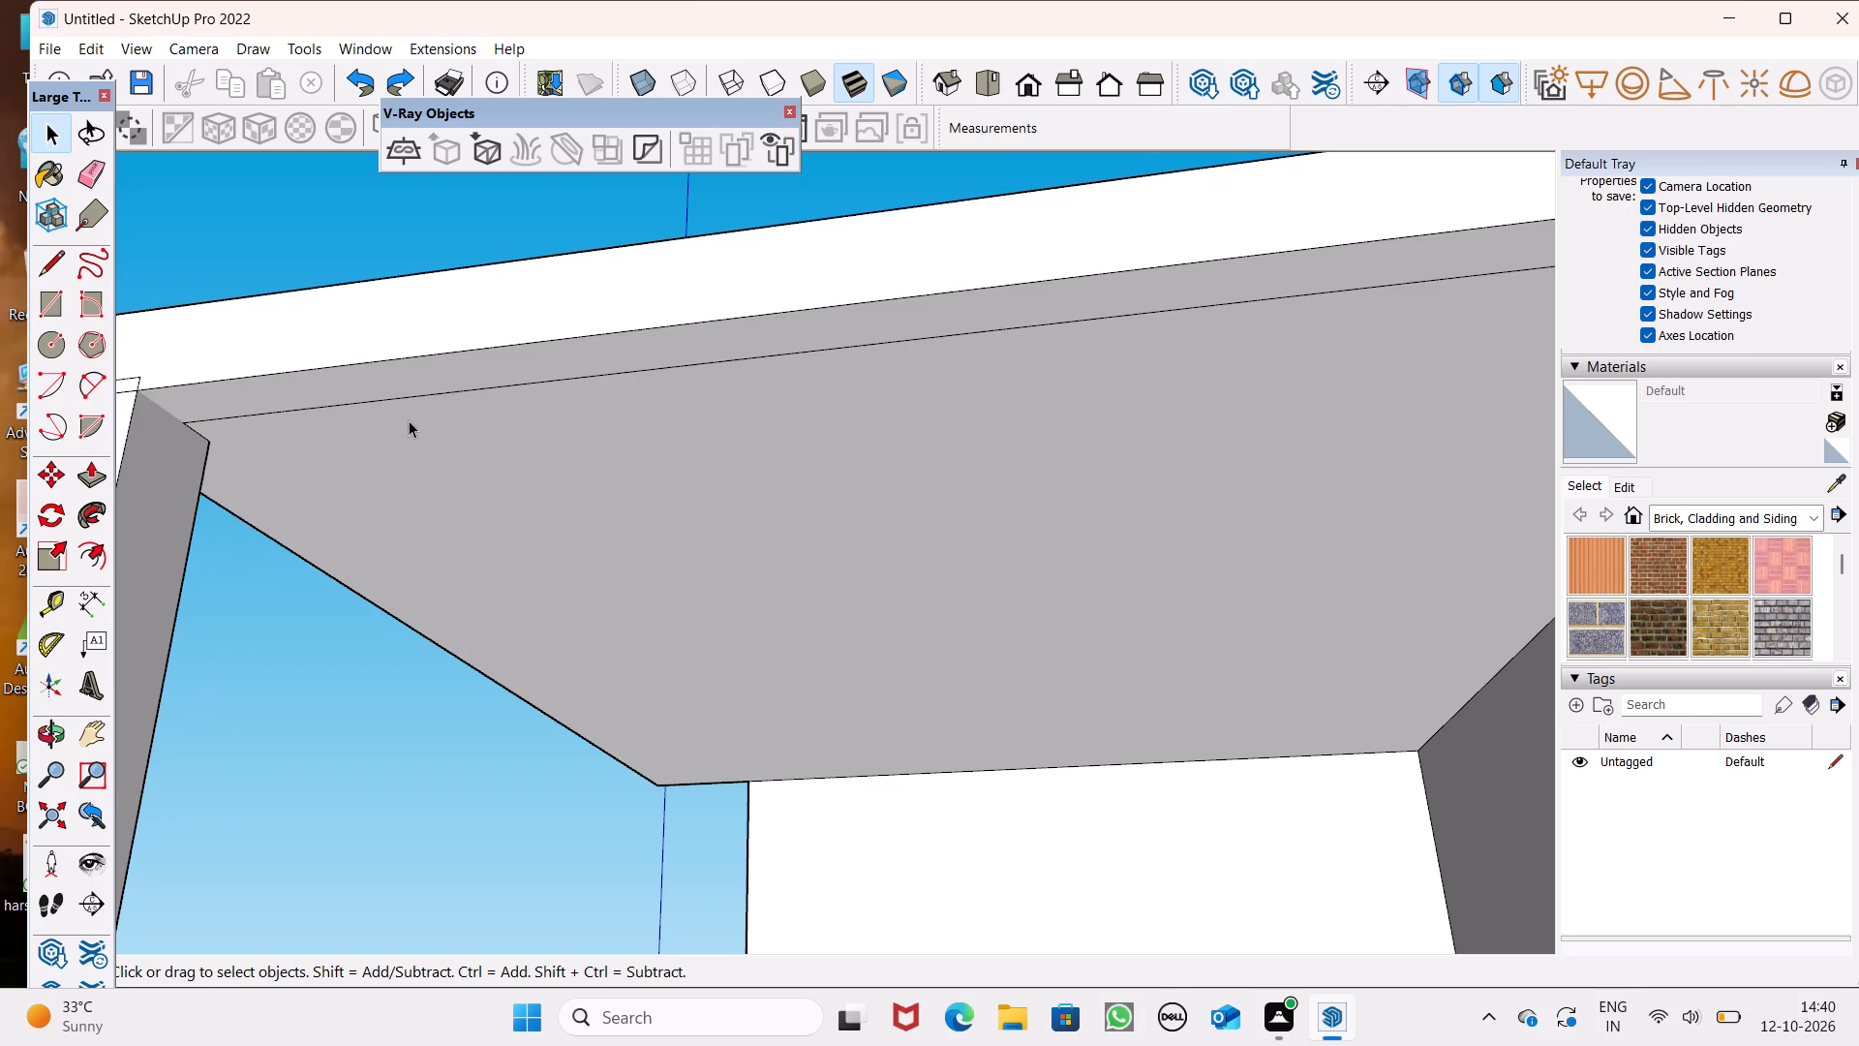
Deepen the second-floor corner column by pulling its rear face toward the balcony wall about 7 9/16".
scroll(423, 398, down, 14)
middle_drag(460, 406, 542, 513)
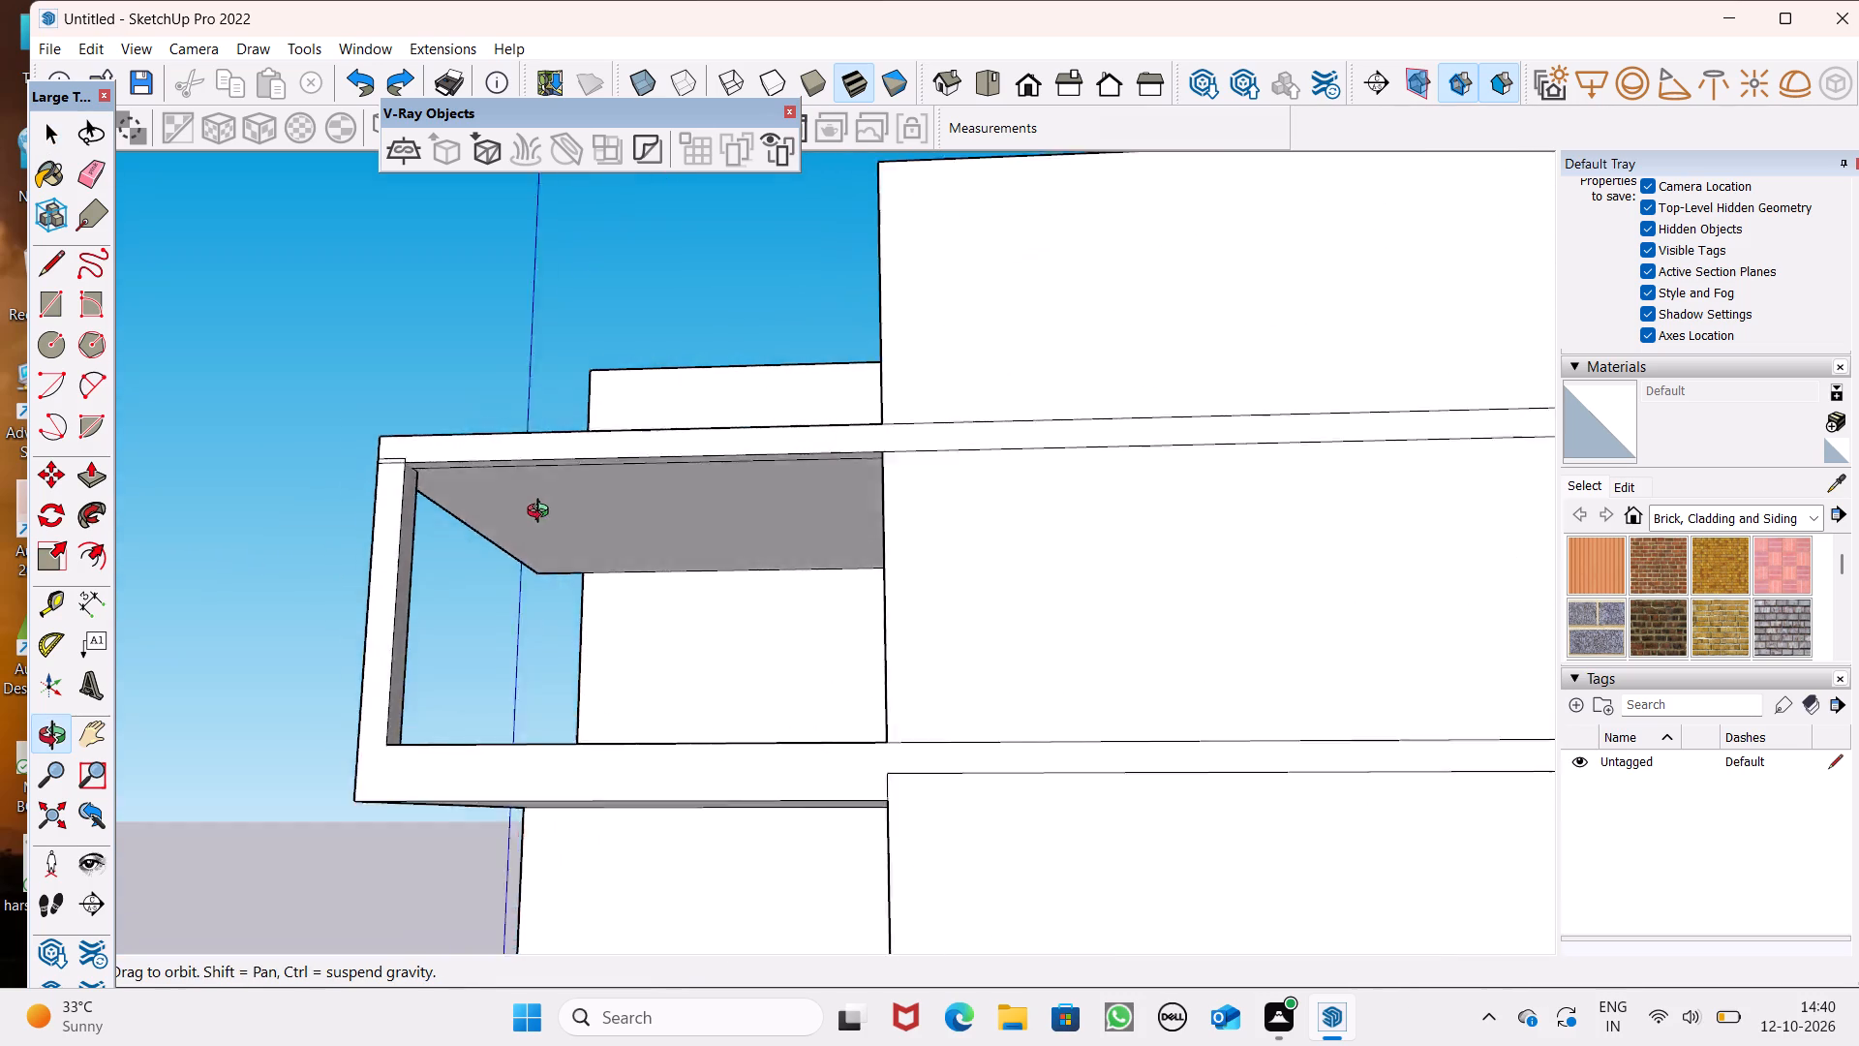
middle_drag(542, 513, 591, 533)
scroll(533, 465, down, 3)
middle_drag(639, 581, 582, 671)
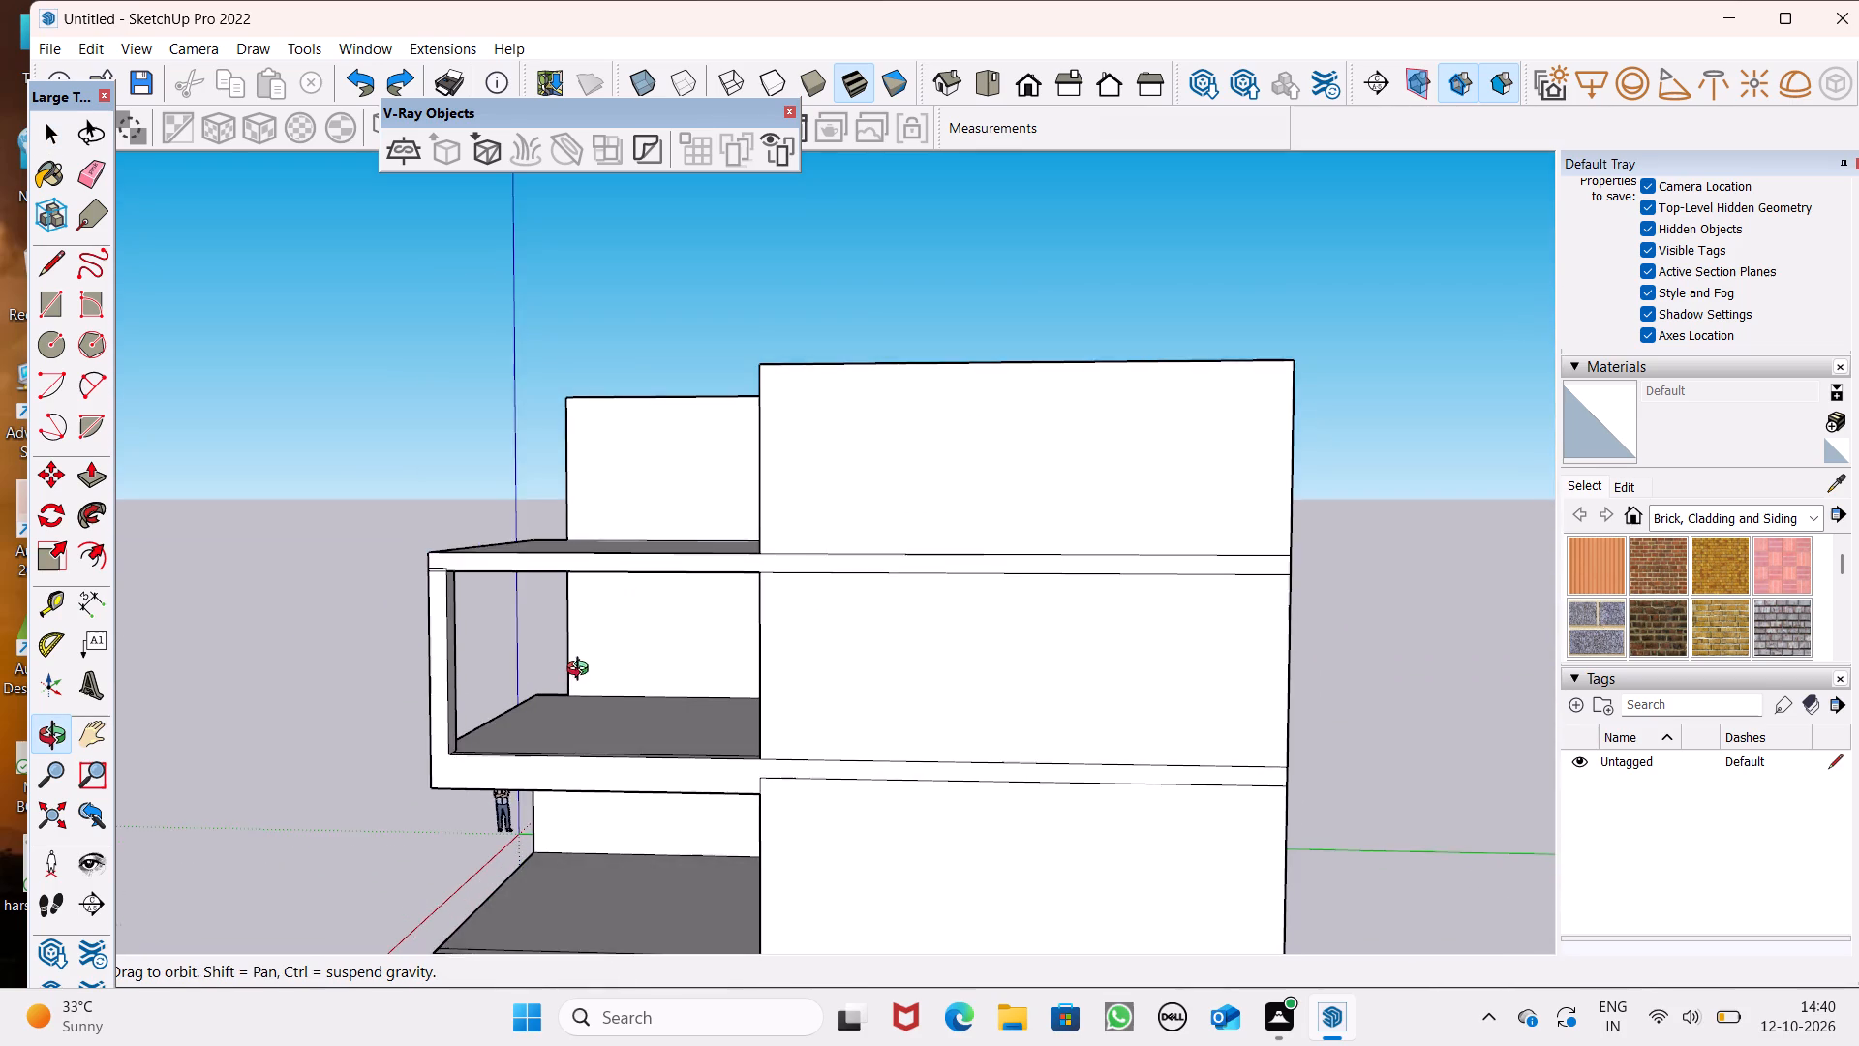
middle_drag(582, 671, 428, 805)
scroll(401, 807, up, 9)
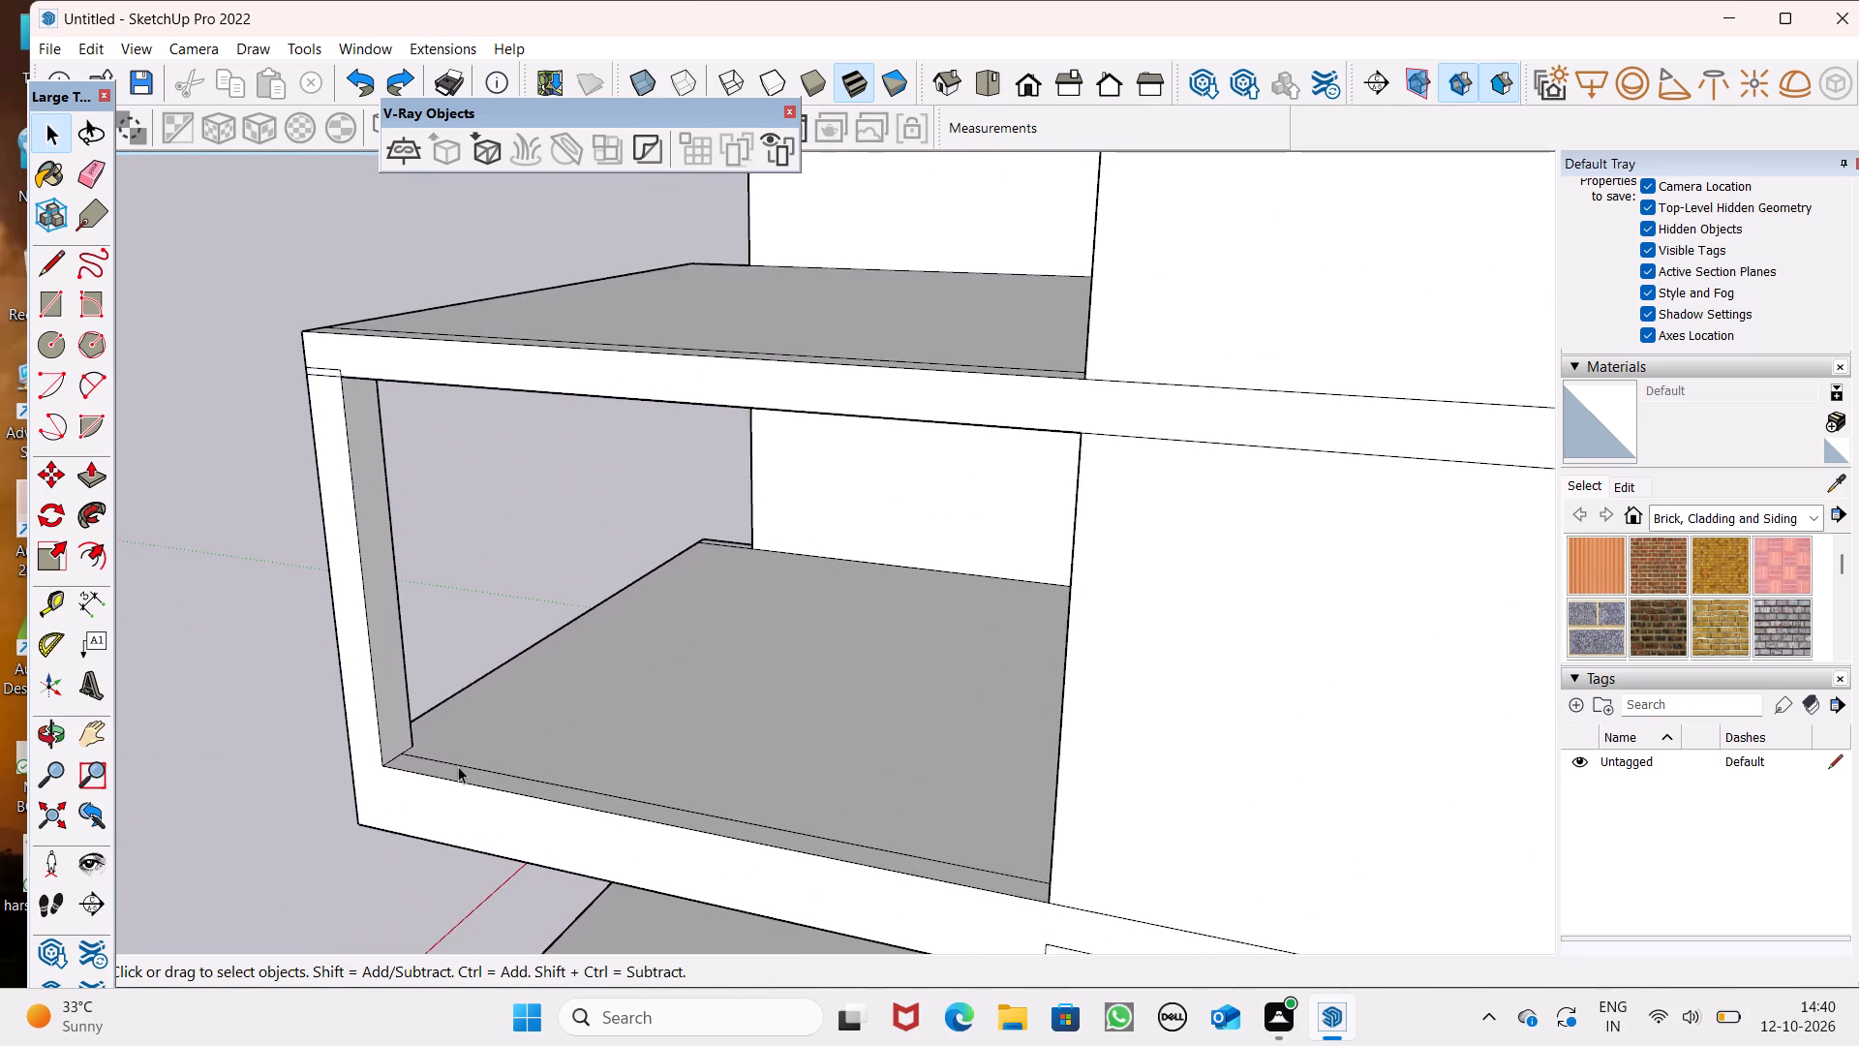
middle_drag(458, 767, 500, 640)
scroll(79, 486, up, 1)
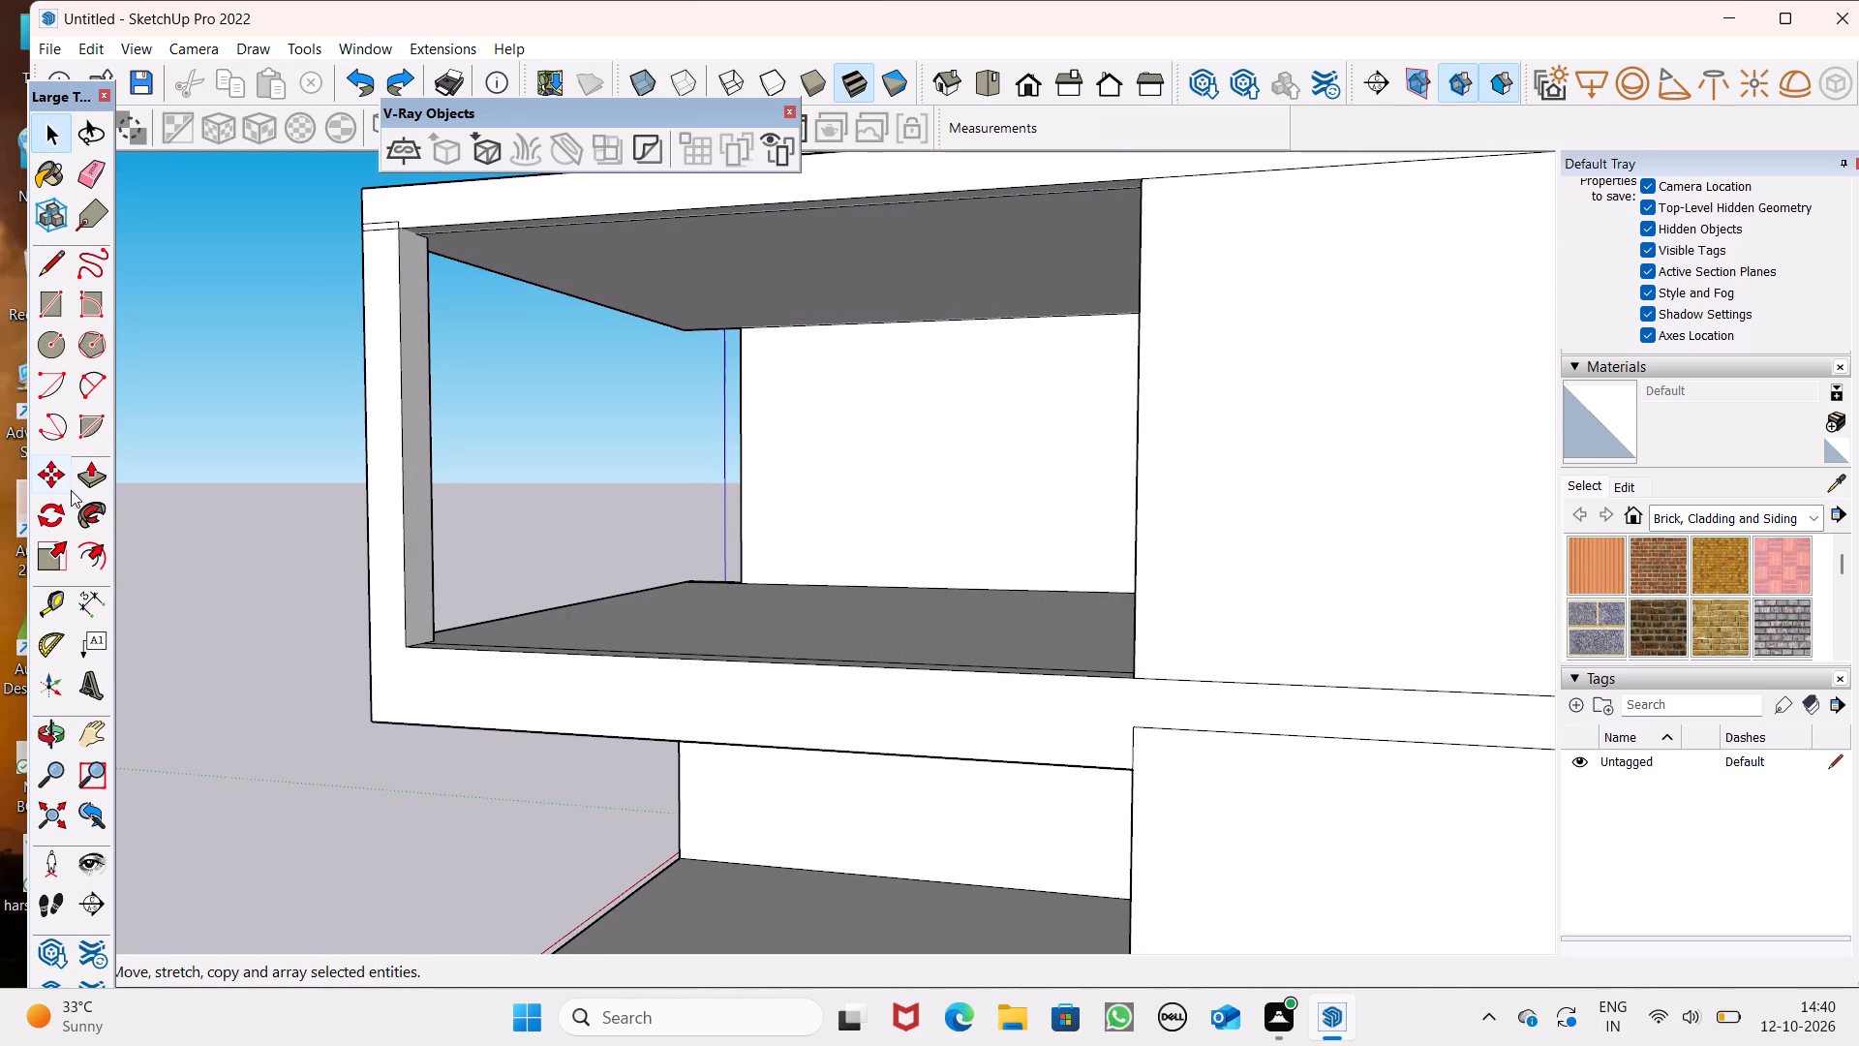
scroll(69, 488, up, 1)
click(100, 475)
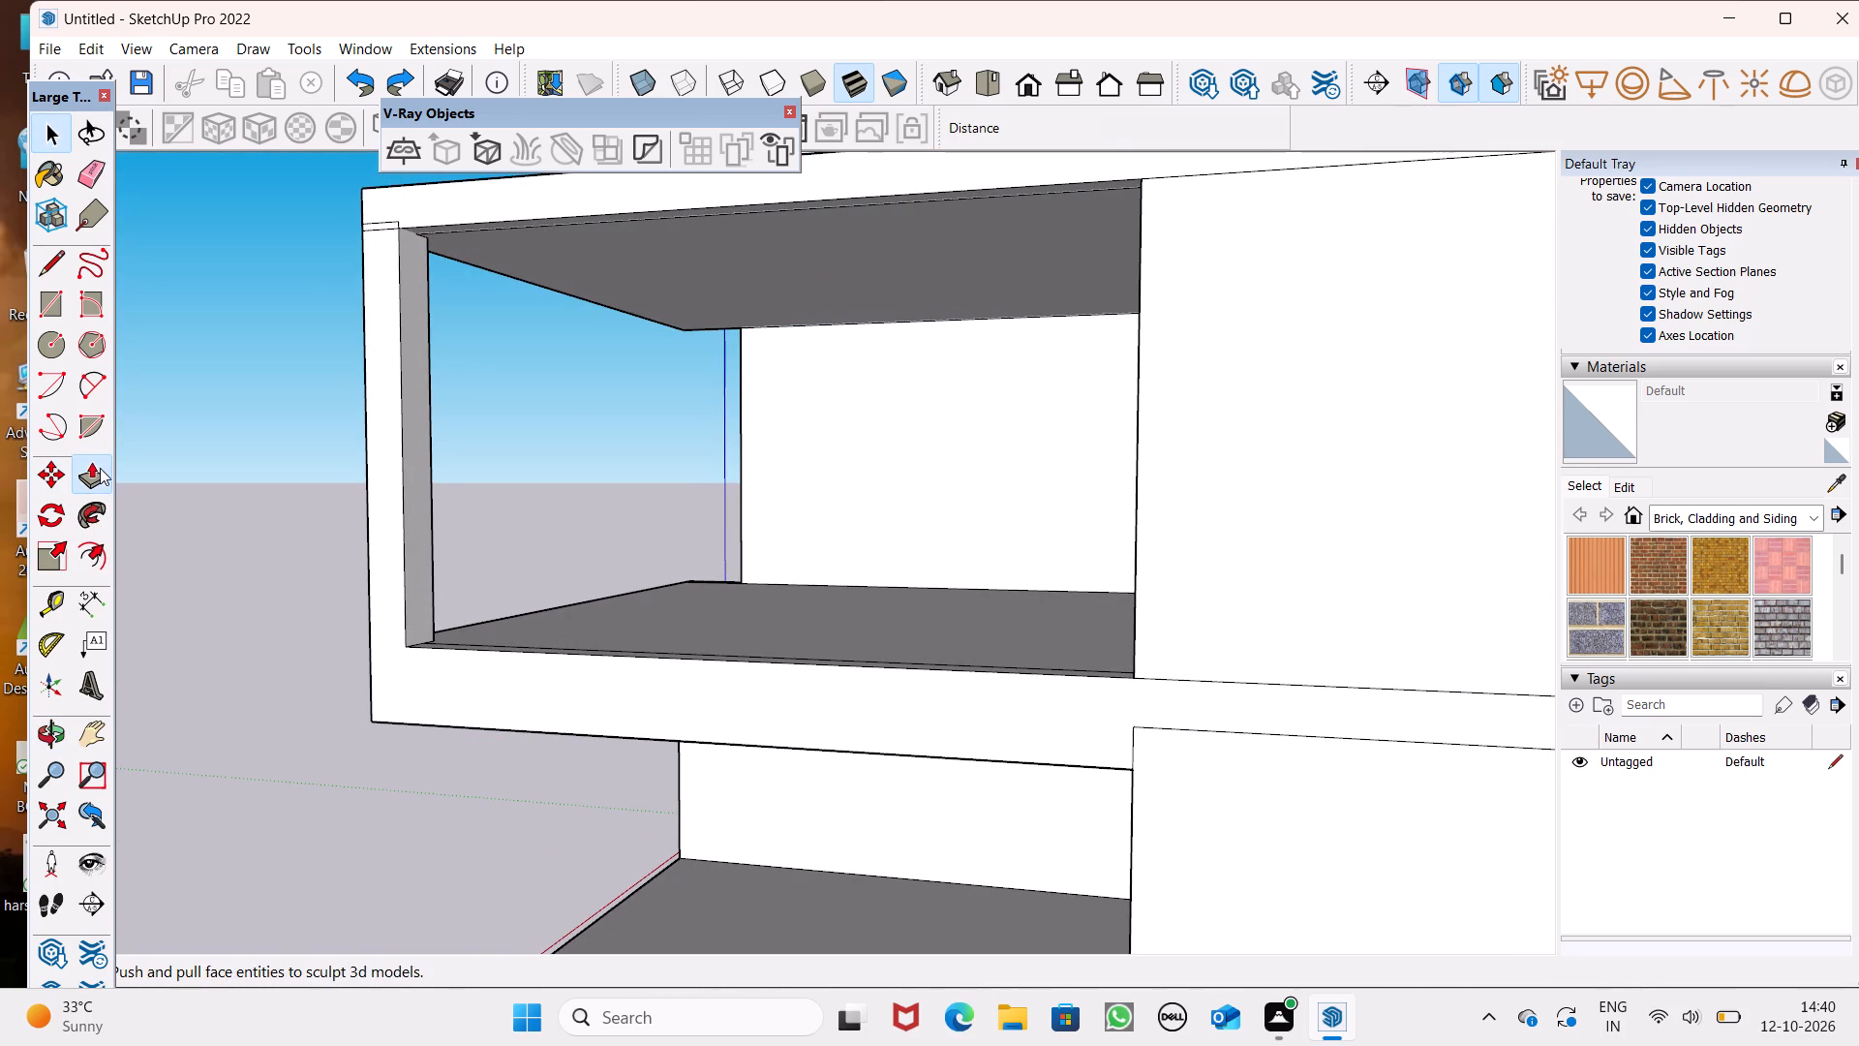
scroll(421, 598, up, 4)
drag(417, 594, 449, 629)
scroll(453, 646, down, 7)
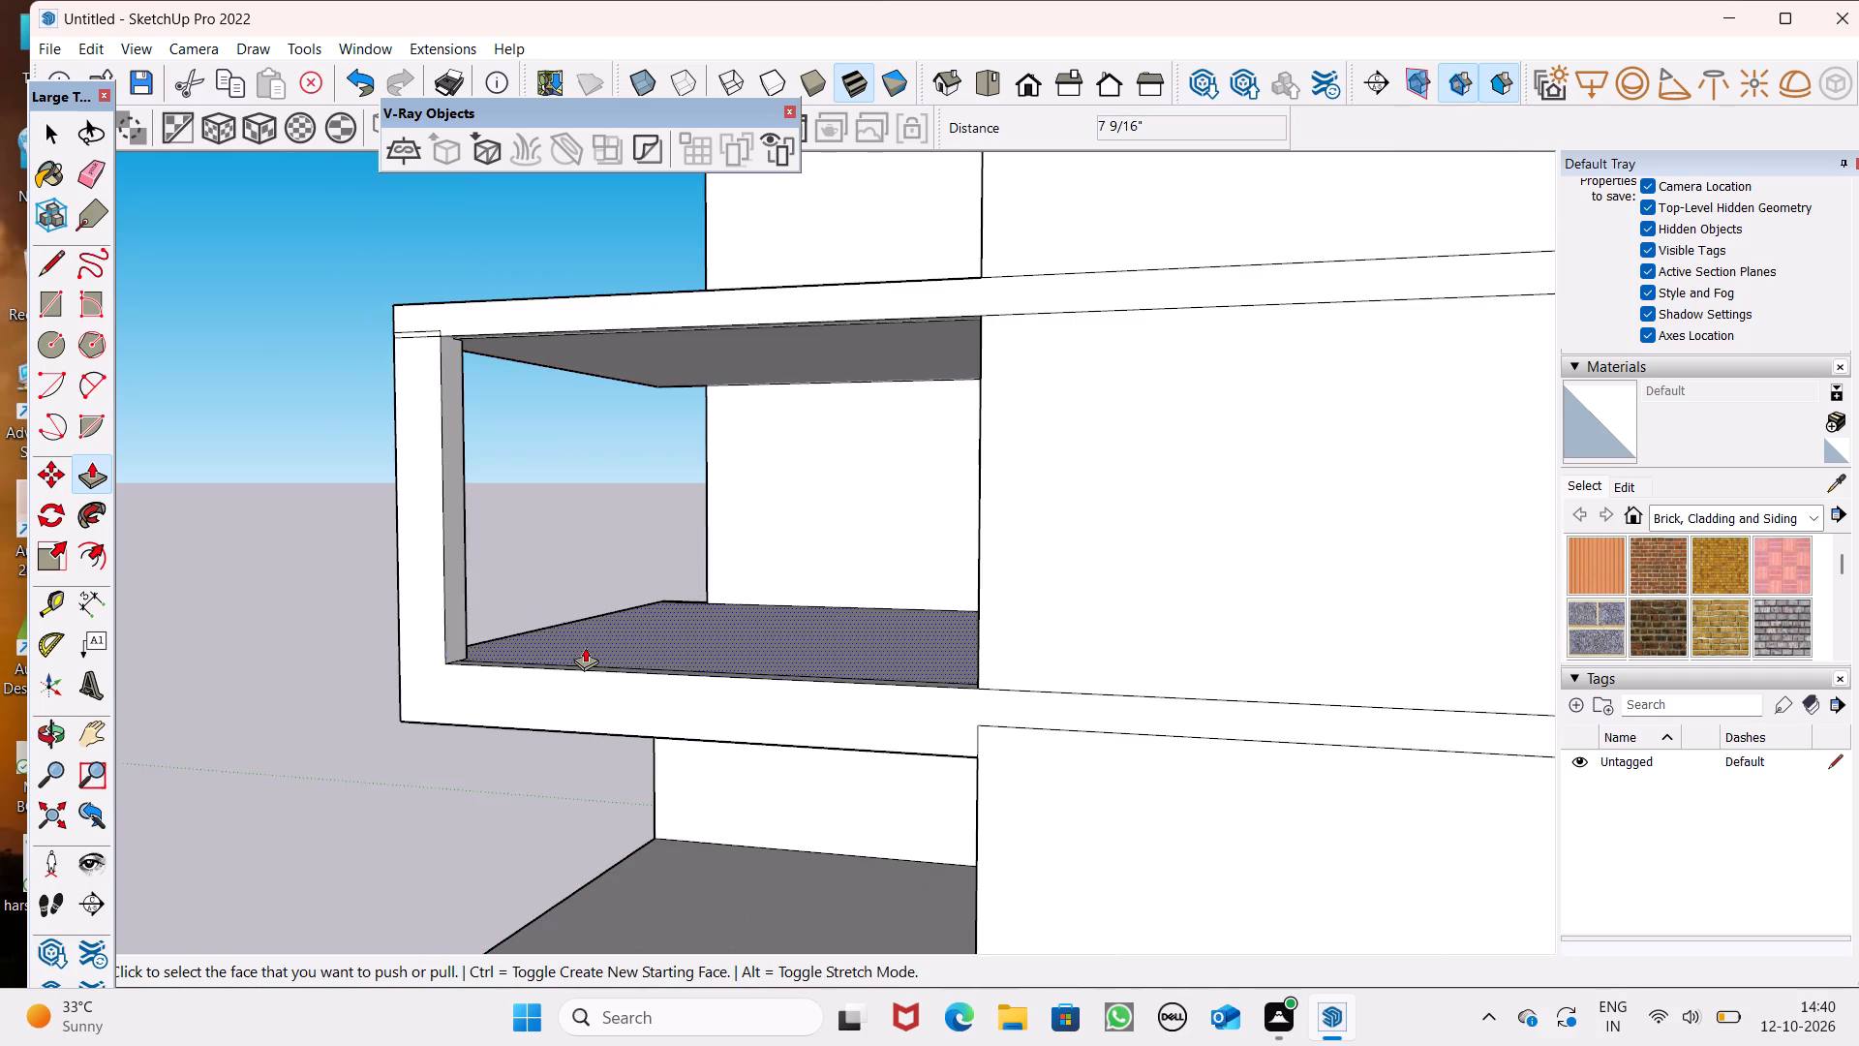
Widen the second-floor corner column by pulling its inner face toward the bay about 6 15/16" and pushing it back about 4 3/4".
middle_drag(585, 645, 711, 562)
middle_drag(706, 503, 1197, 596)
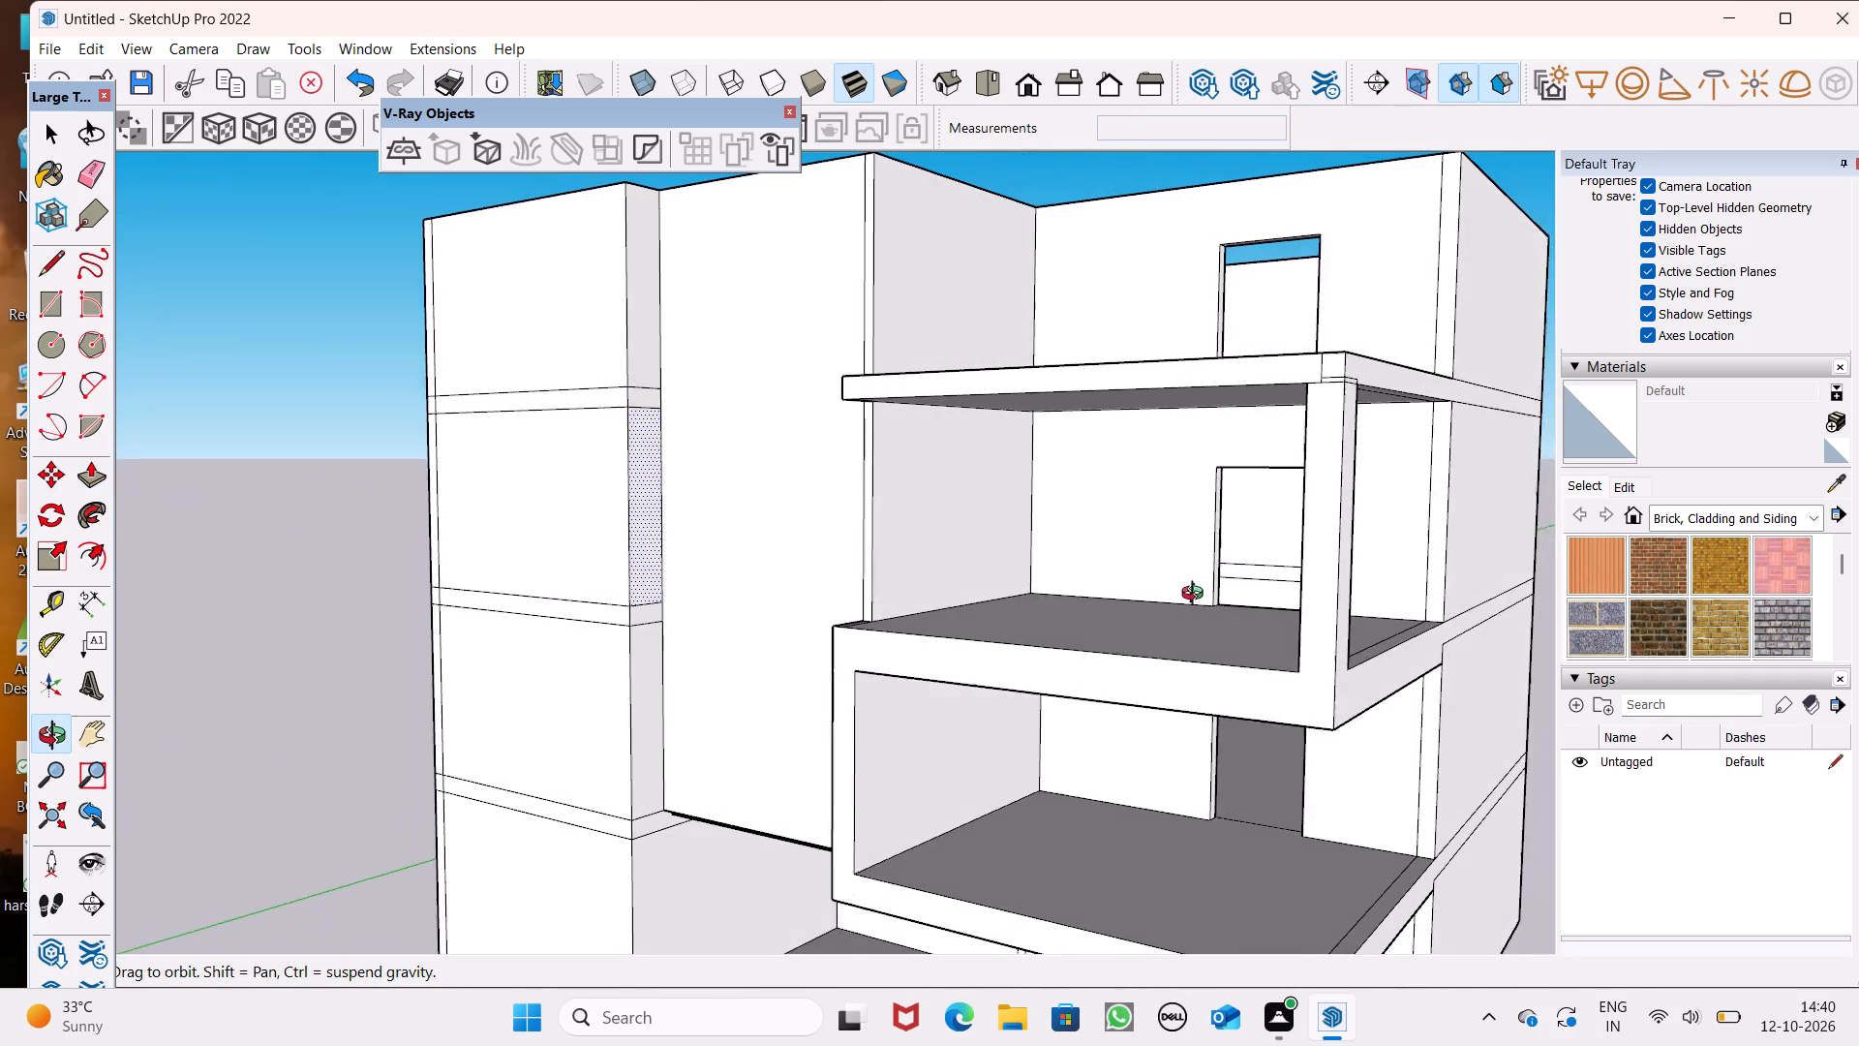
middle_drag(1197, 596, 1198, 578)
middle_drag(1332, 516, 1548, 608)
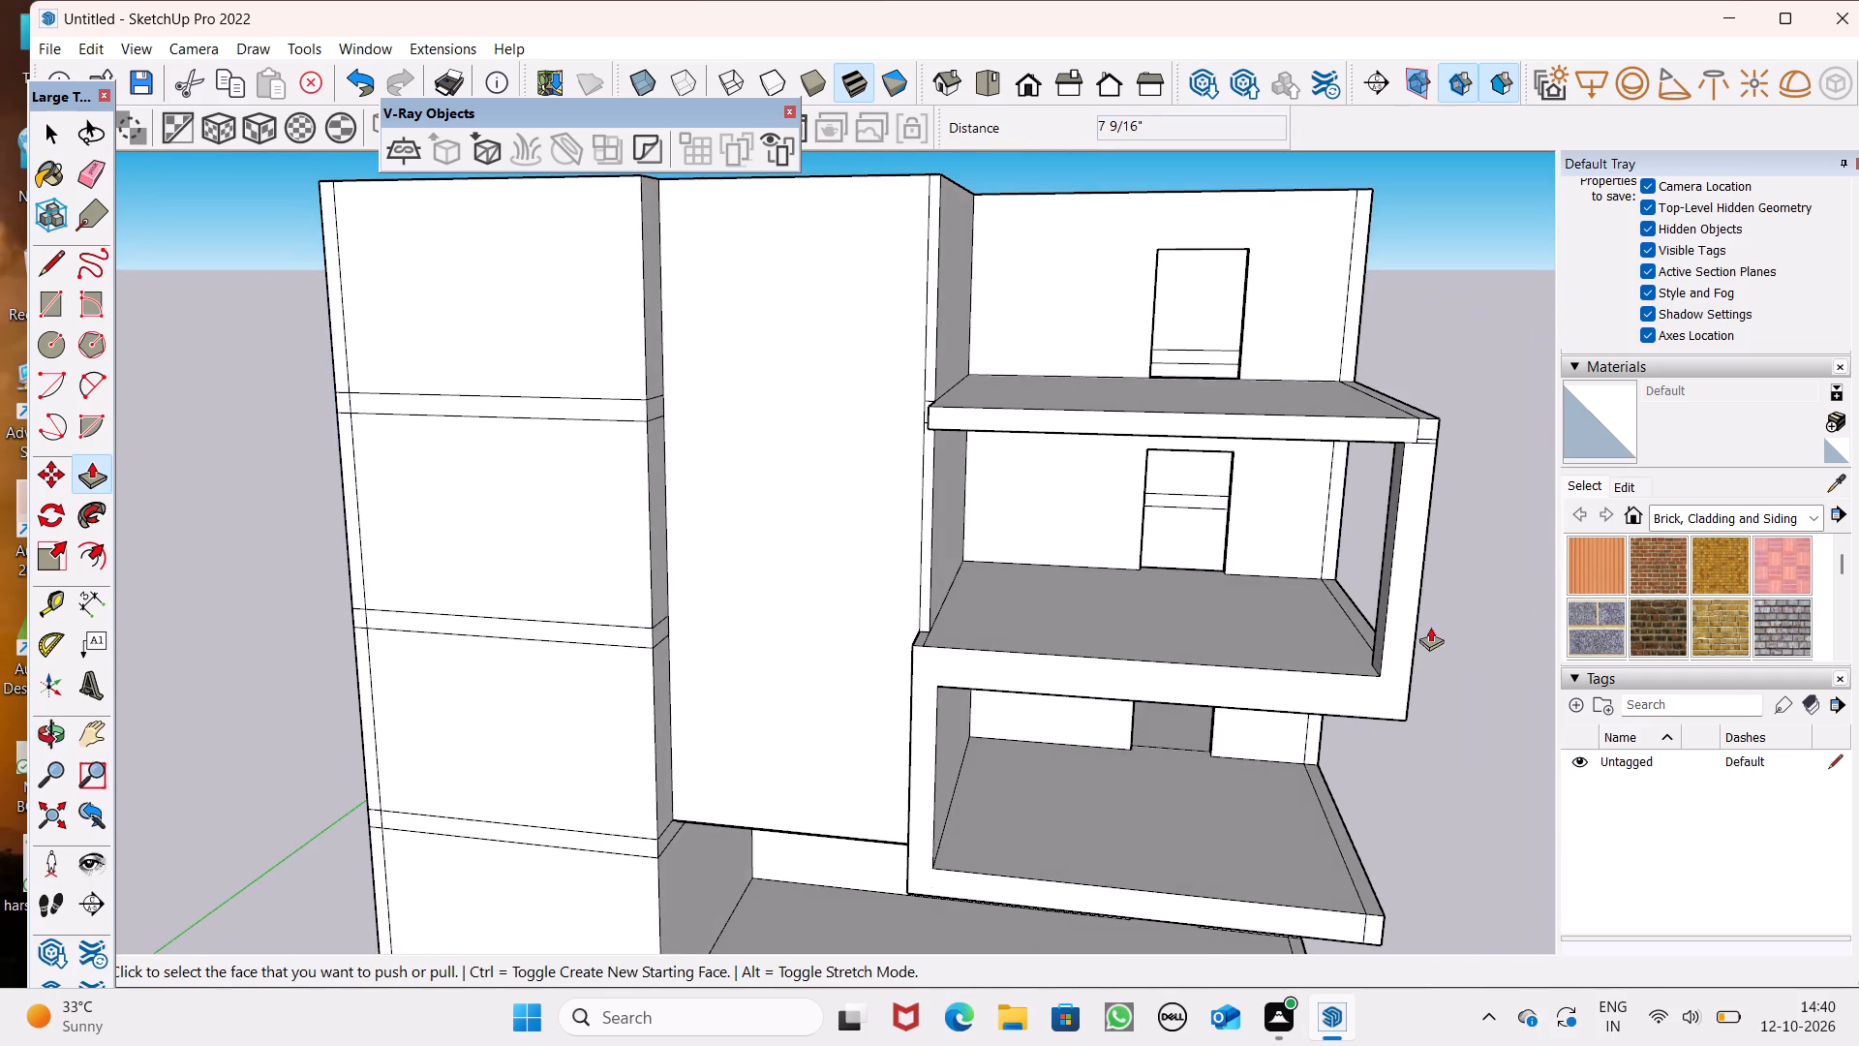
middle_drag(1414, 656, 1556, 636)
scroll(1556, 647, up, 1)
scroll(1423, 556, up, 7)
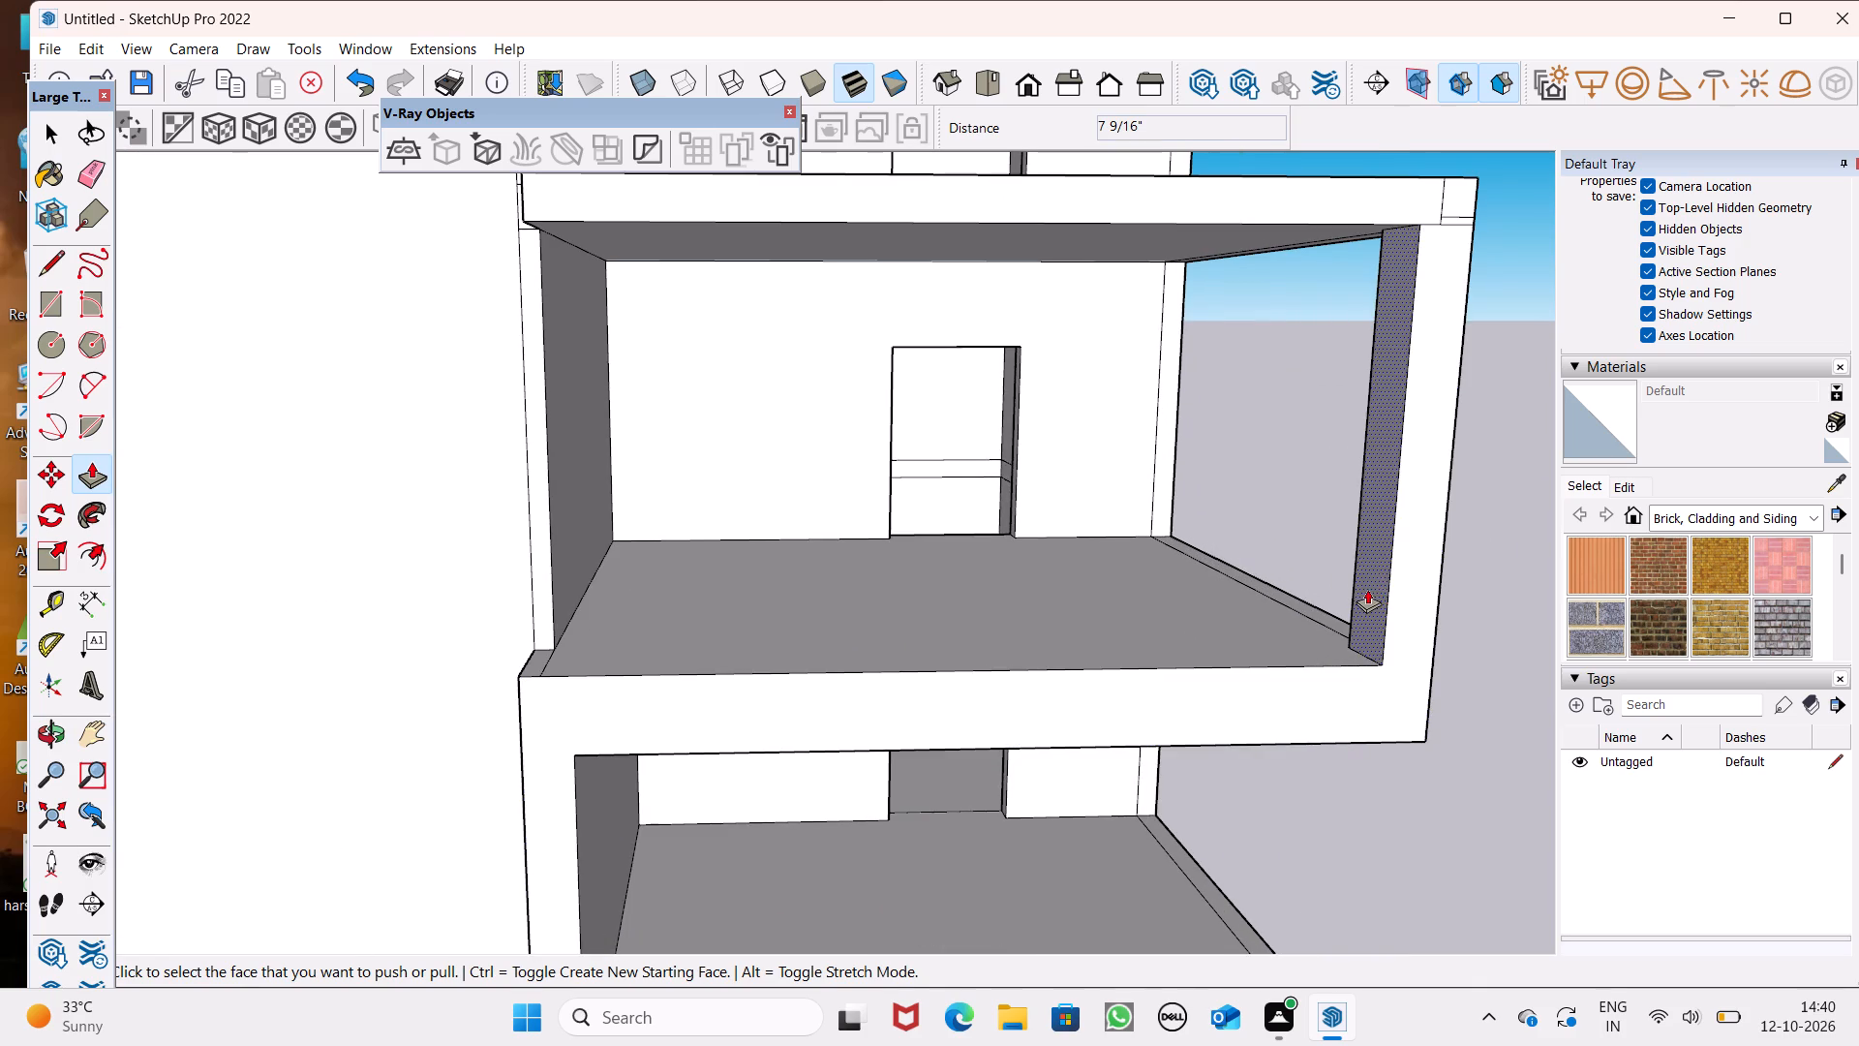
drag(1367, 588, 1344, 605)
scroll(1359, 559, down, 3)
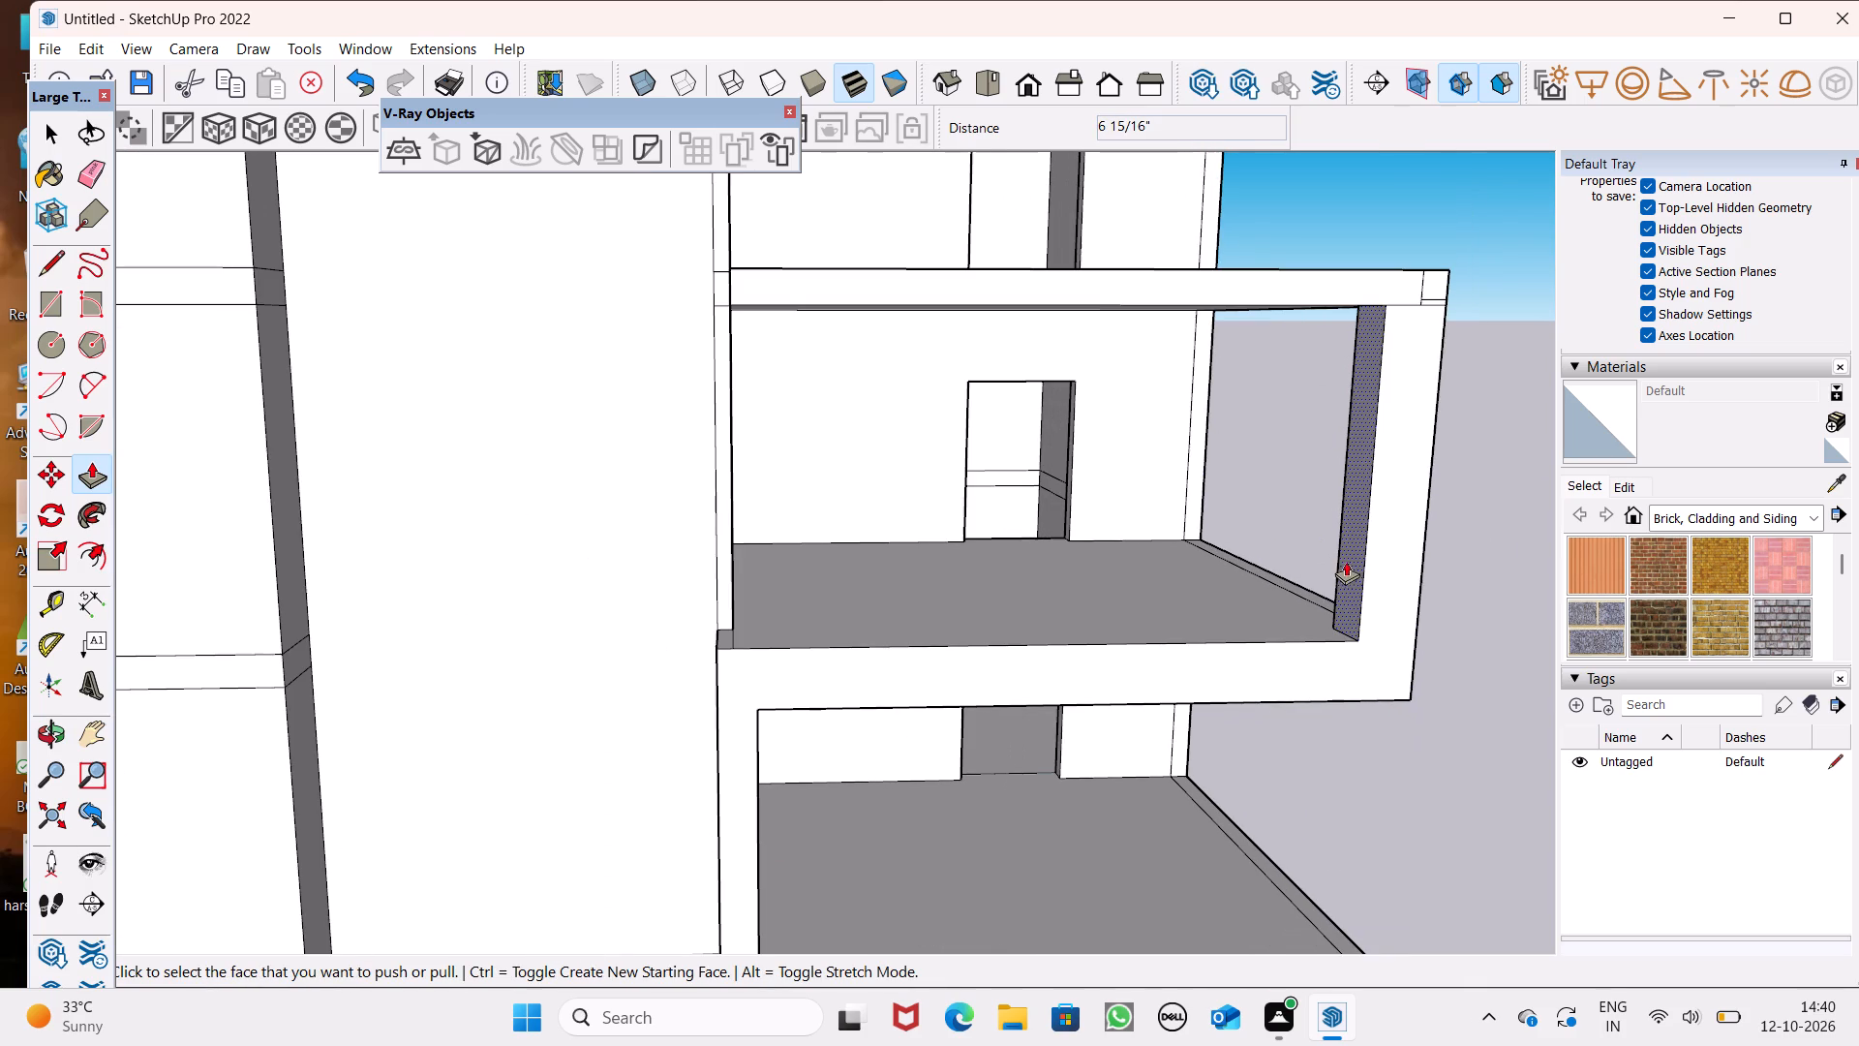
drag(1346, 570, 1358, 574)
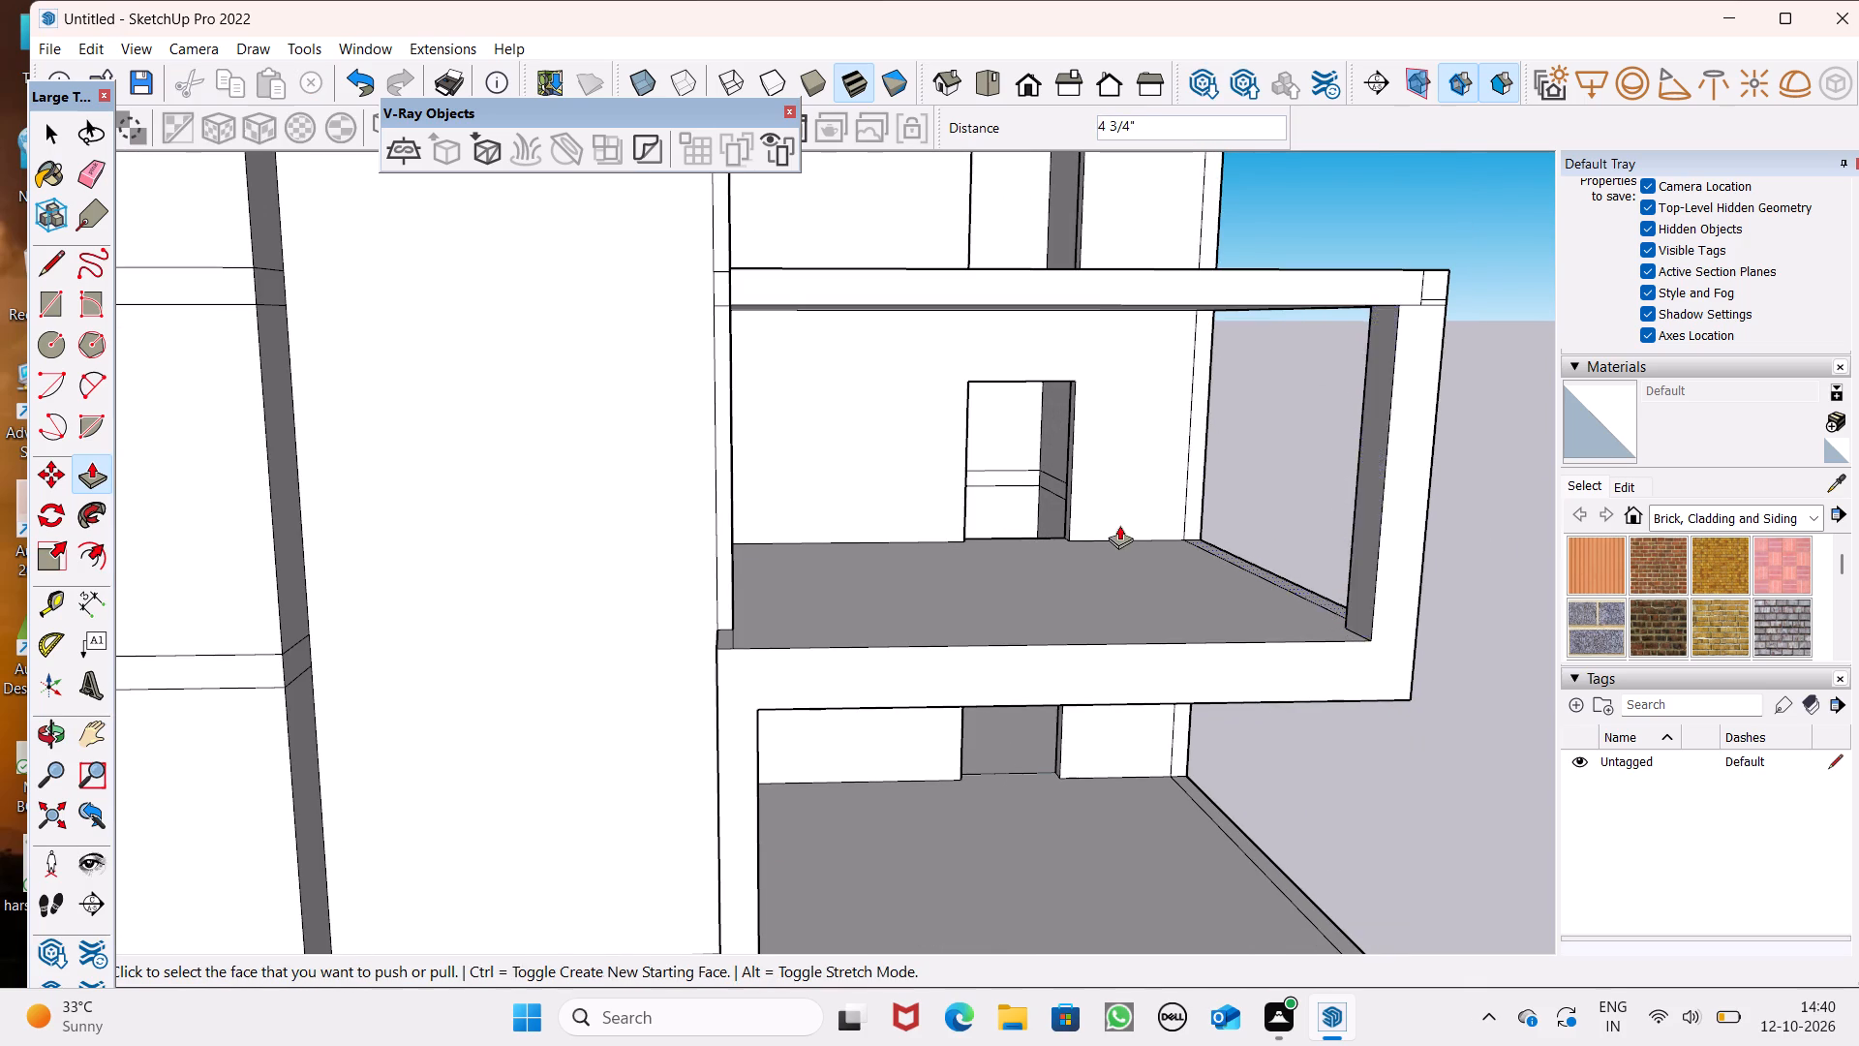
Thicken the third-floor slab by pulling its underside down about 2 3/4".
scroll(1116, 525, down, 6)
middle_drag(1120, 600, 970, 616)
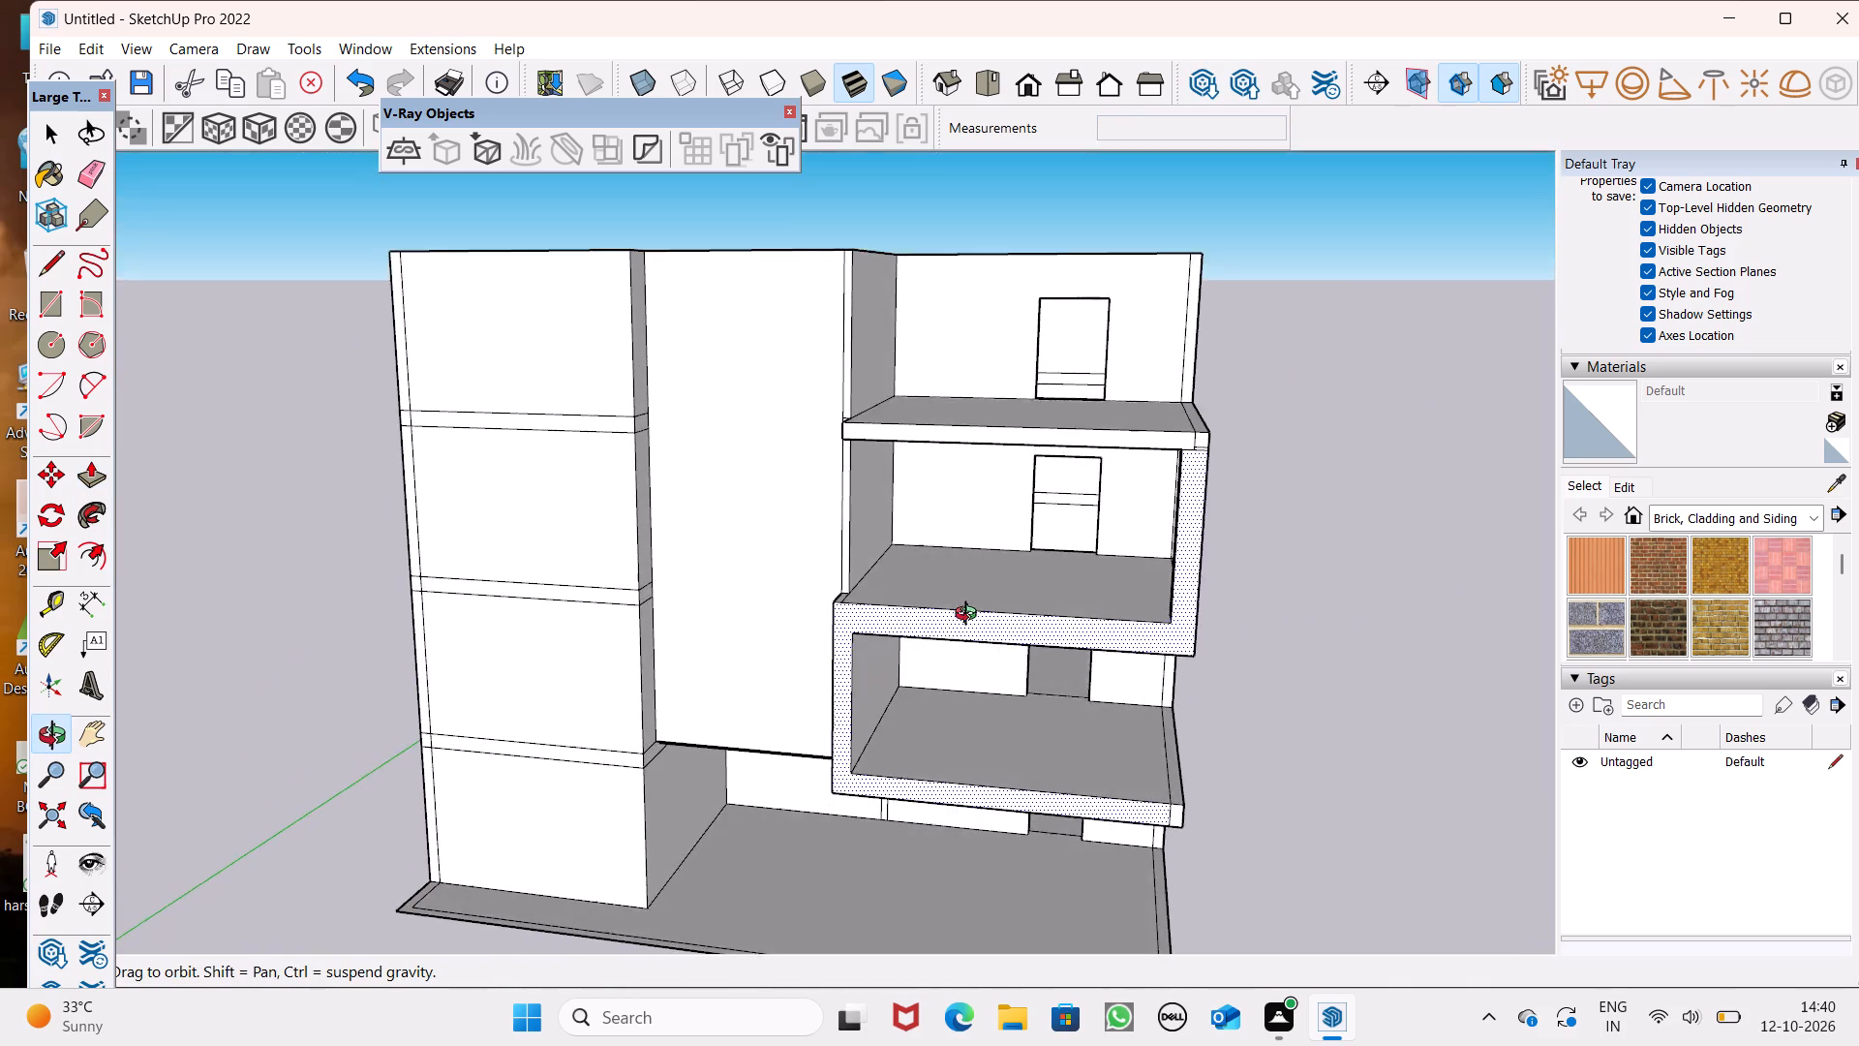
middle_drag(970, 616, 983, 452)
scroll(958, 345, up, 5)
click(956, 347)
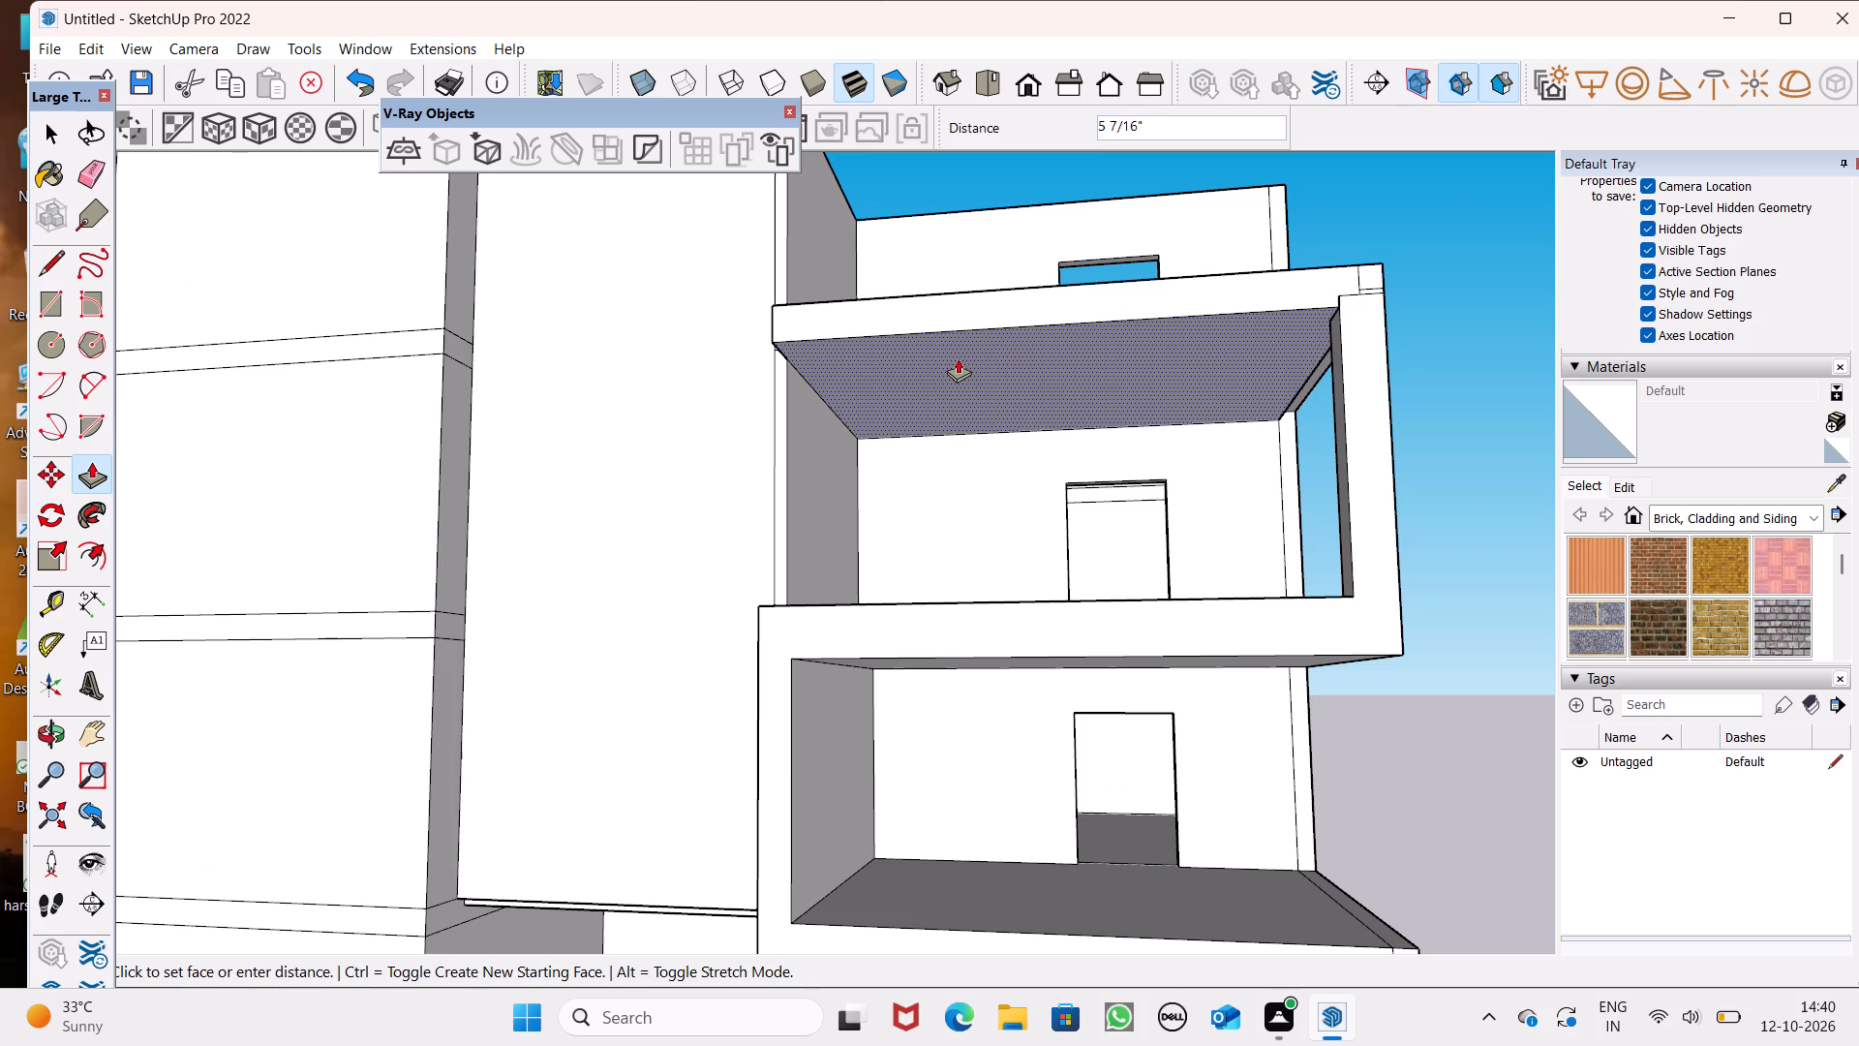
scroll(970, 384, down, 4)
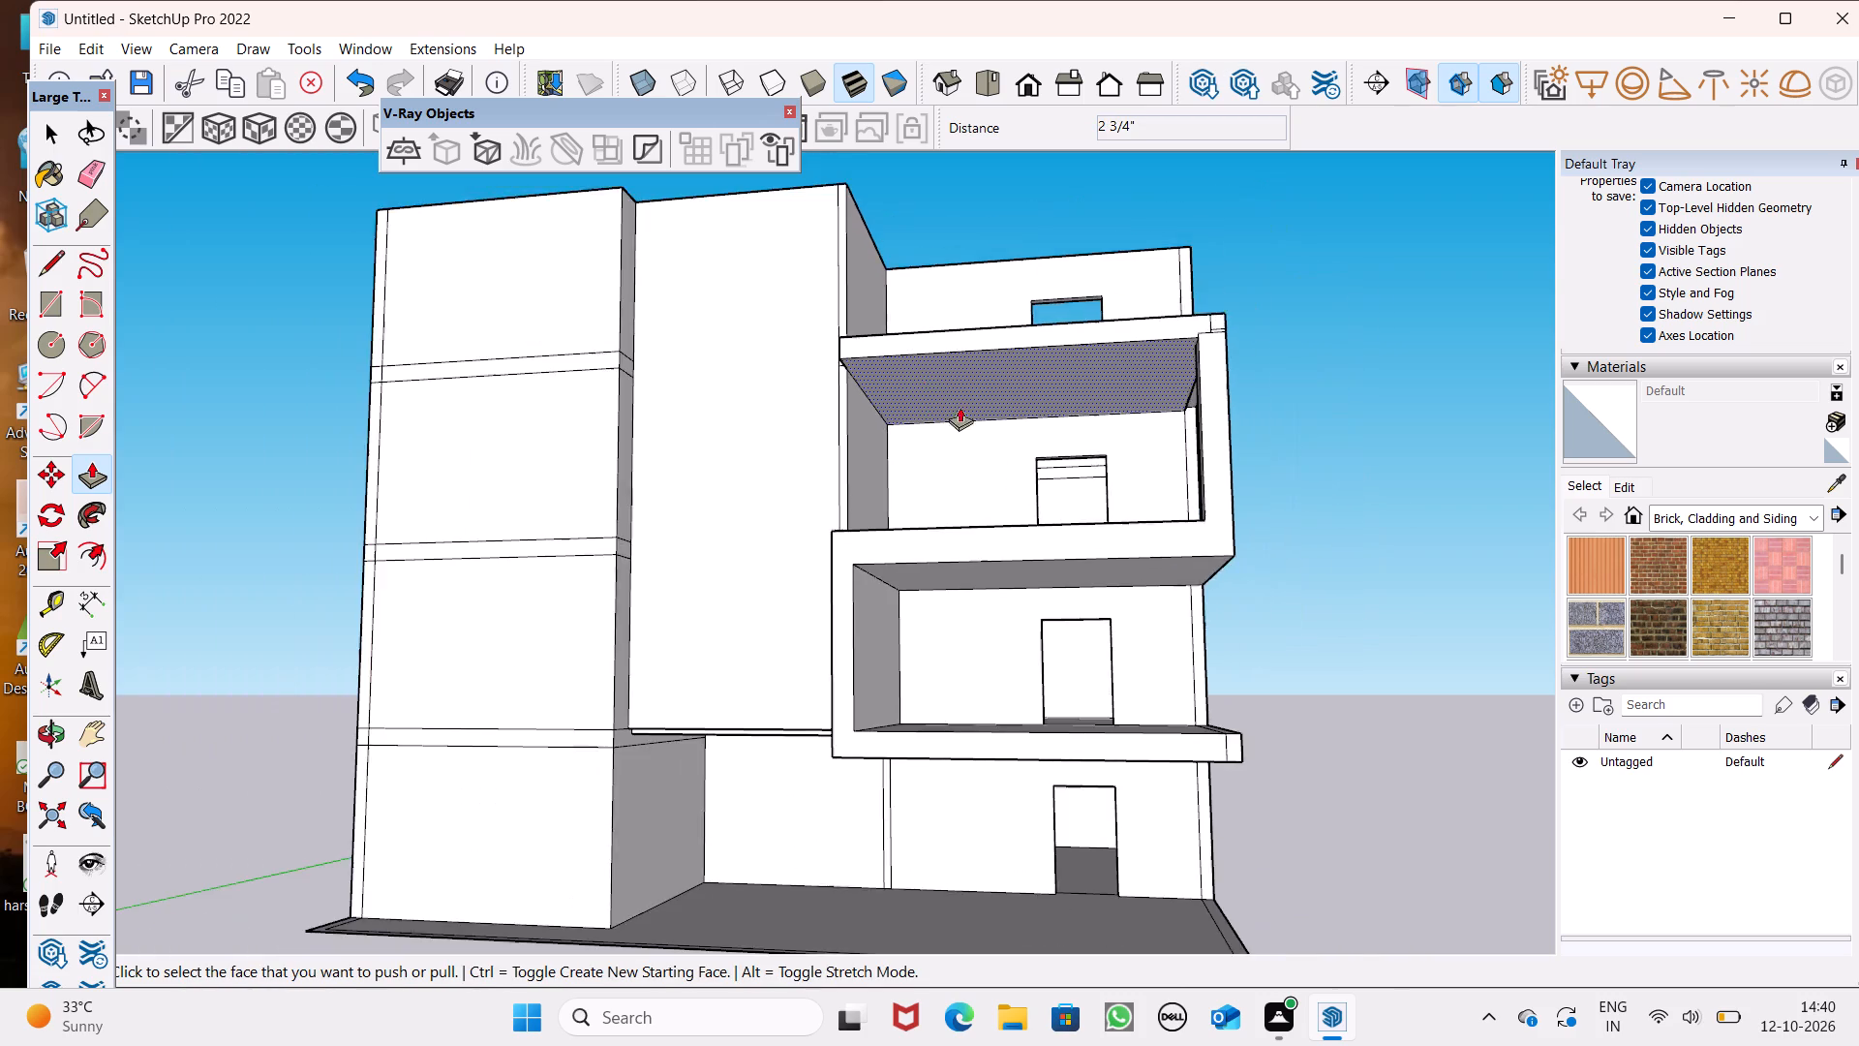
Extend the third-floor balcony slab over the bay wall's edge by pulling its end face about 5 5/8".
middle_drag(1005, 430, 1080, 604)
scroll(969, 478, up, 1)
middle_drag(979, 503, 1051, 562)
scroll(927, 477, up, 3)
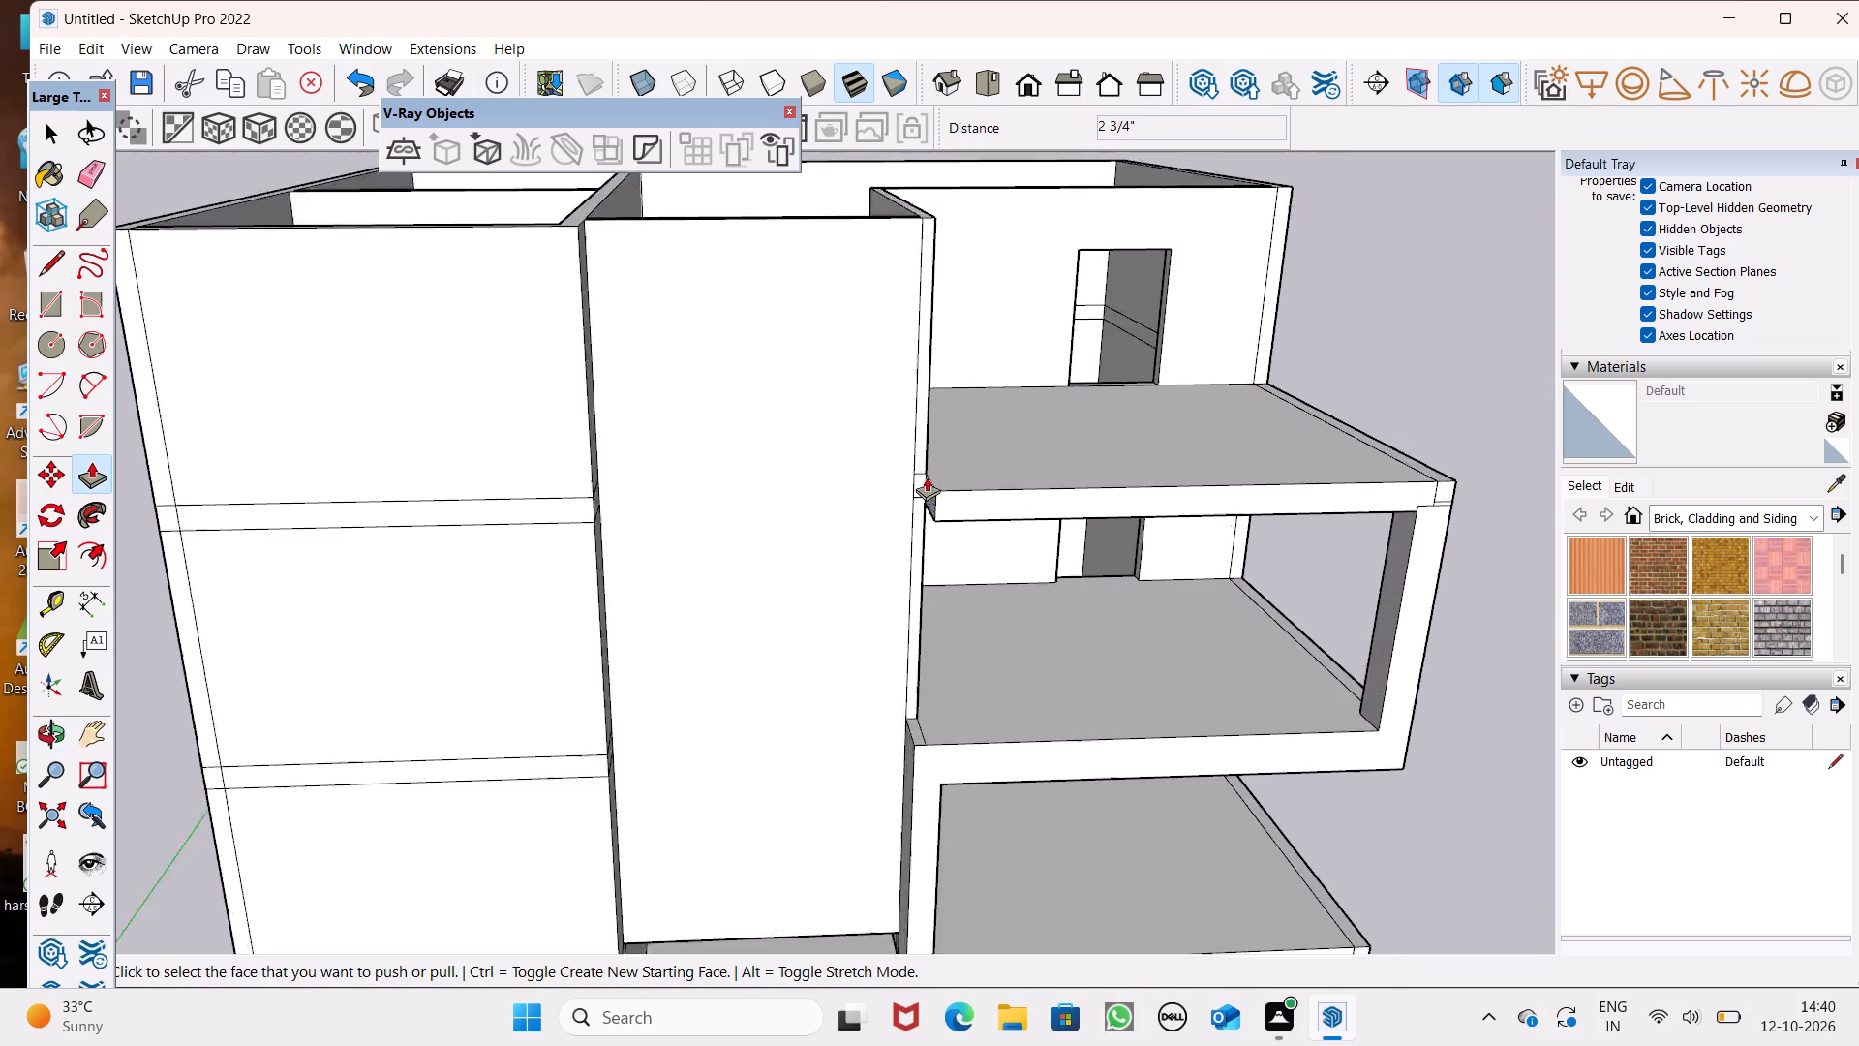
scroll(927, 477, up, 7)
drag(947, 513, 934, 516)
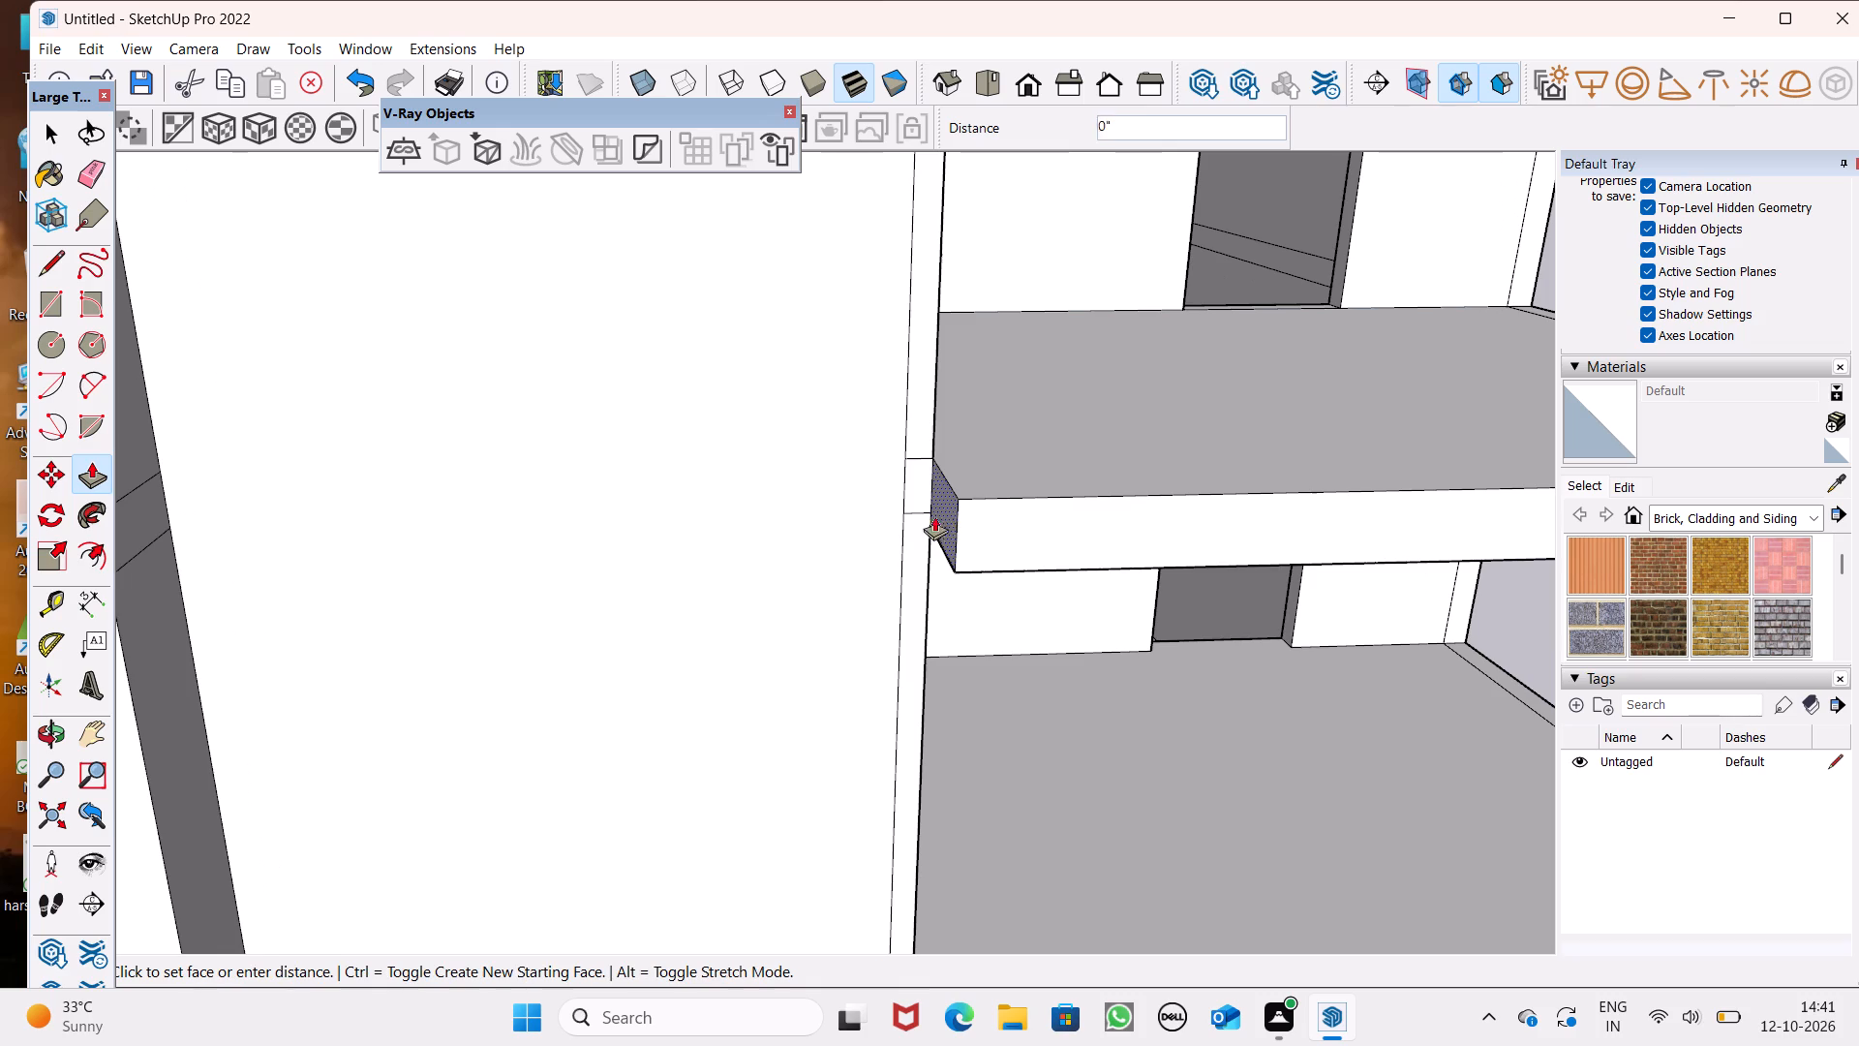
drag(934, 516, 919, 519)
scroll(890, 484, down, 7)
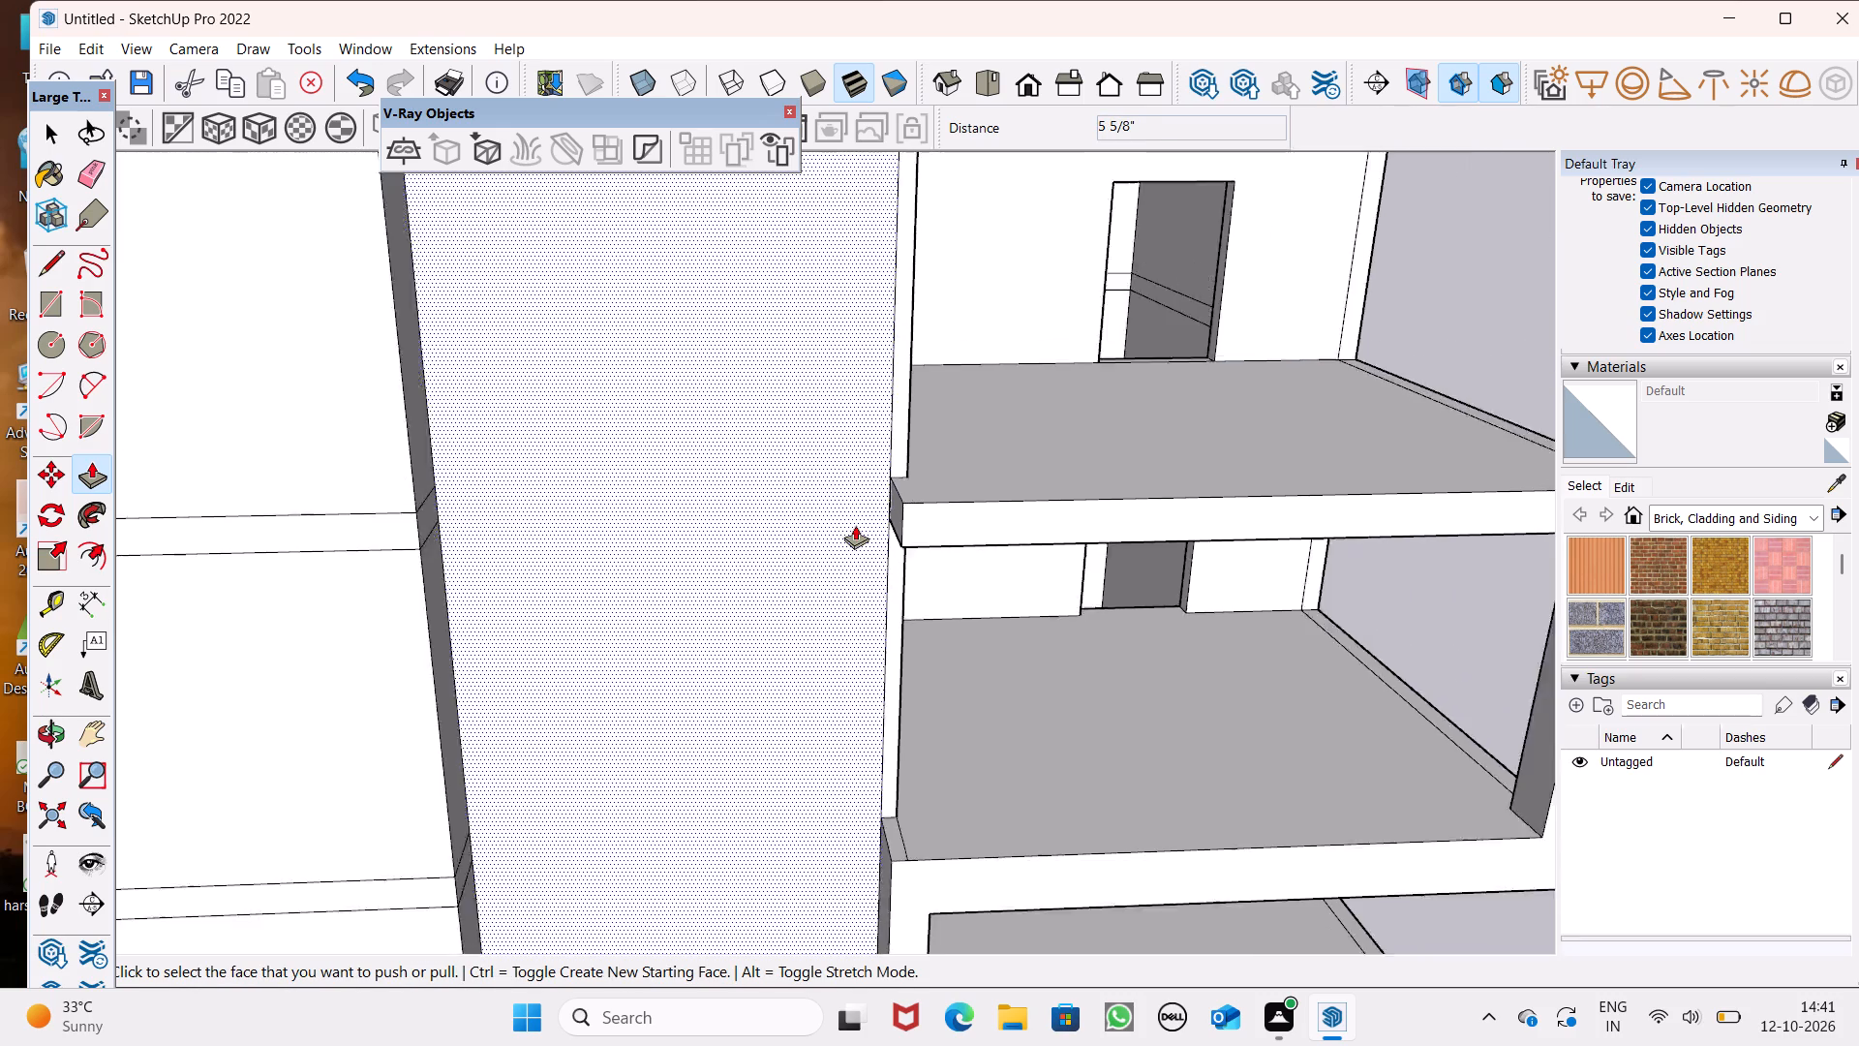
Thicken the third-floor balcony slab further by pulling its underside down about 4 15/16".
scroll(855, 525, down, 7)
middle_drag(1188, 649, 1103, 536)
scroll(1024, 445, up, 2)
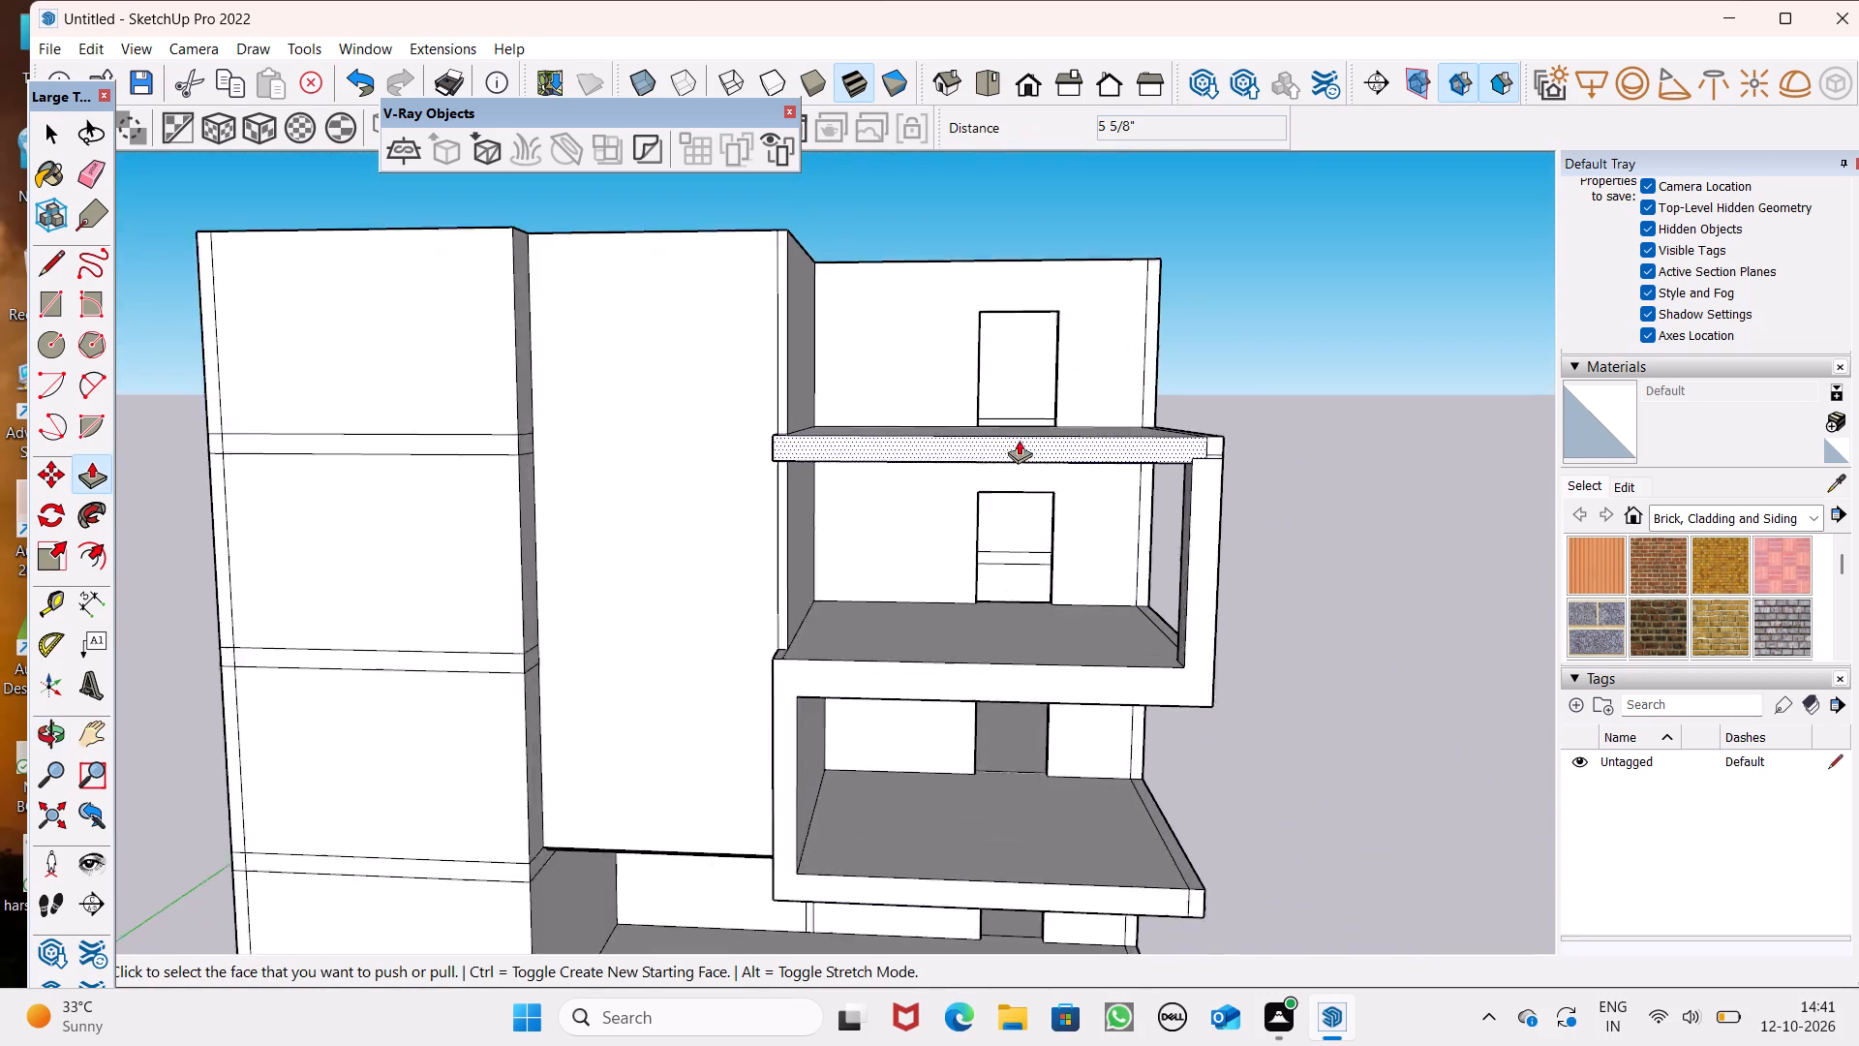
scroll(1019, 440, up, 4)
middle_drag(1031, 498, 1041, 459)
drag(1033, 431, 1033, 439)
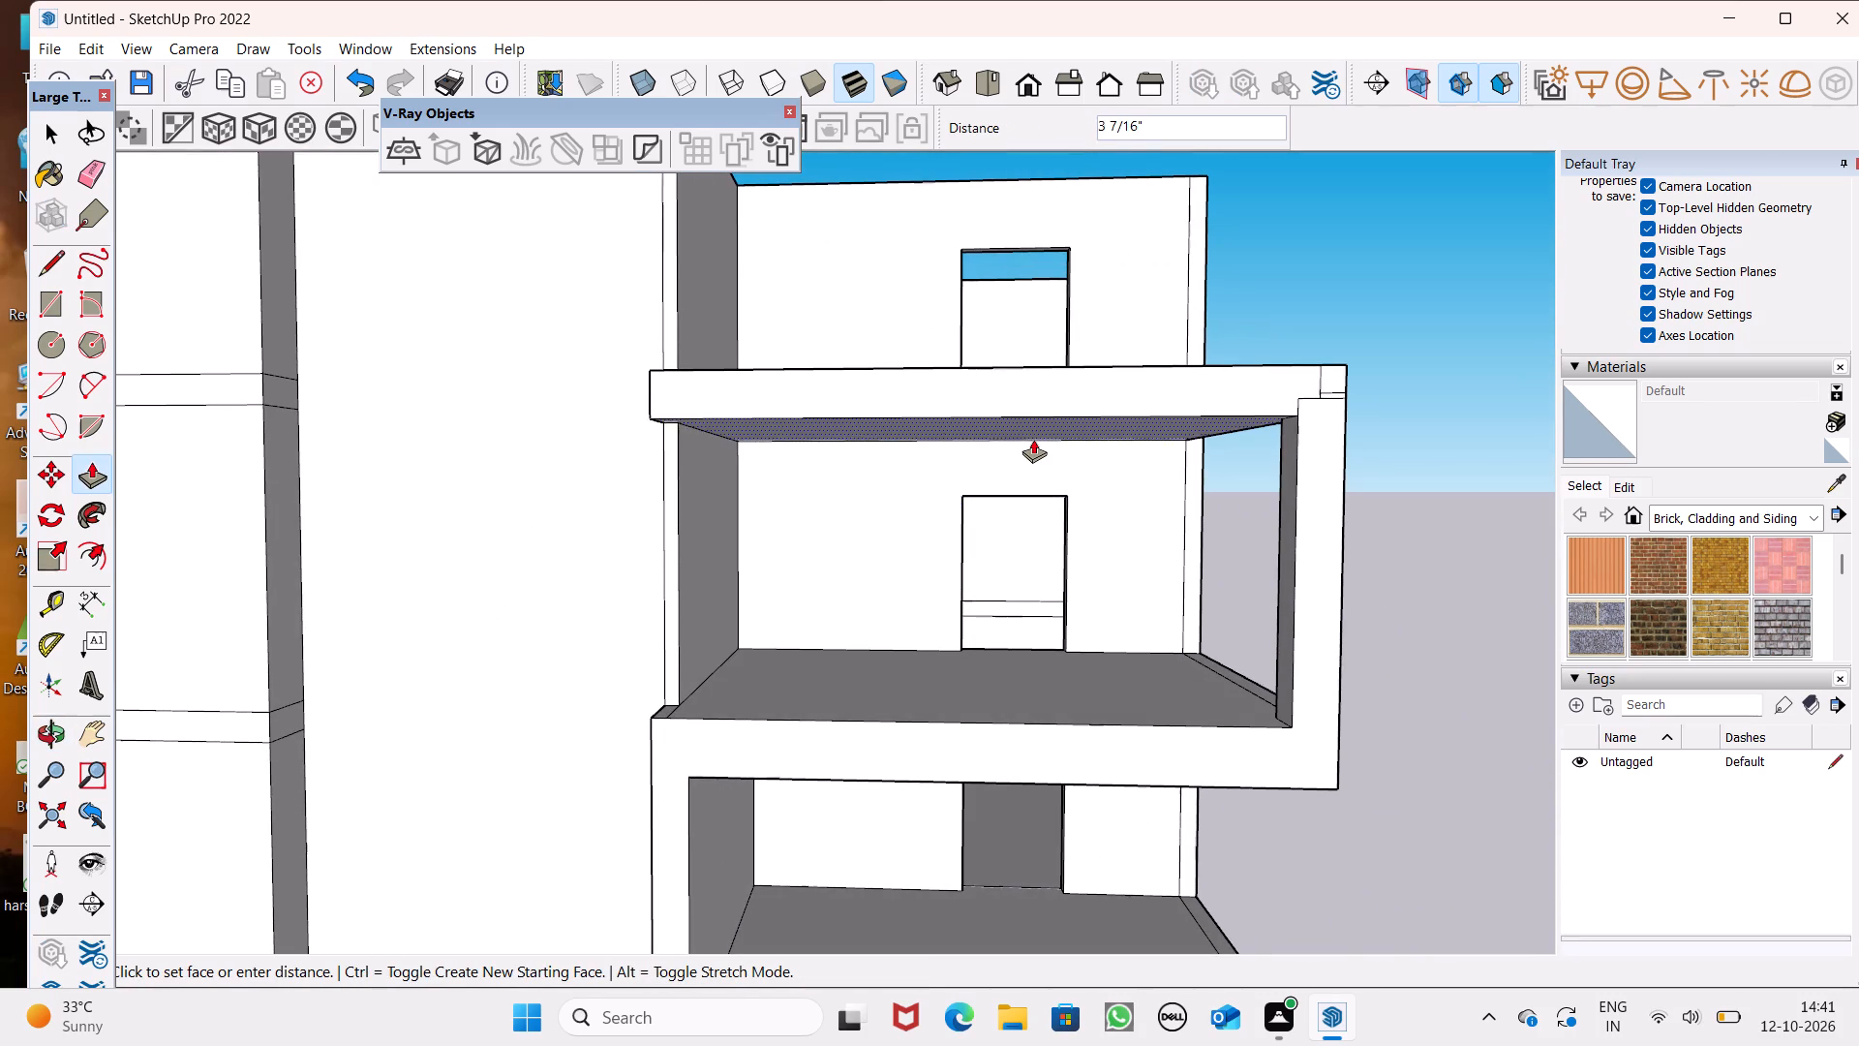
drag(1033, 439, 1033, 441)
scroll(1043, 483, down, 5)
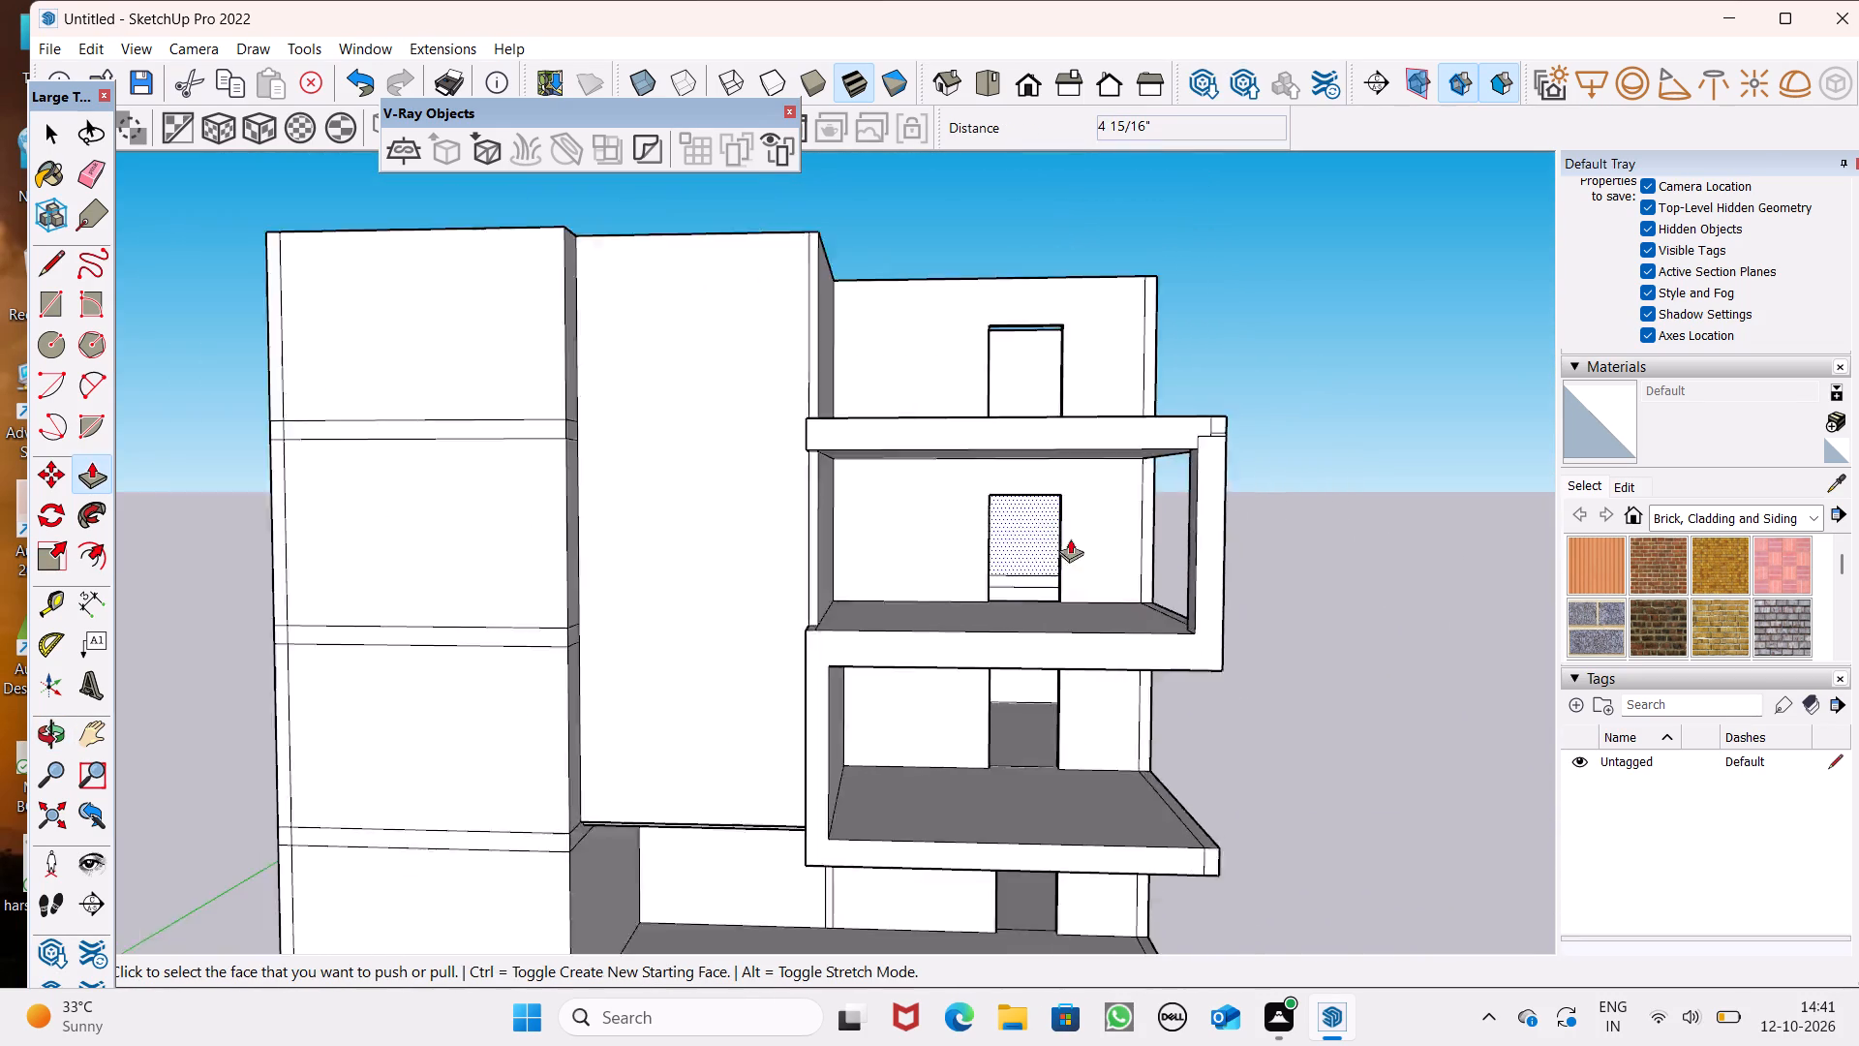
Erase the leftover horizontal and vertical seam edges on the front face at the third-floor balcony slab's outer corner.
middle_drag(1125, 609, 1106, 732)
scroll(1176, 538, up, 7)
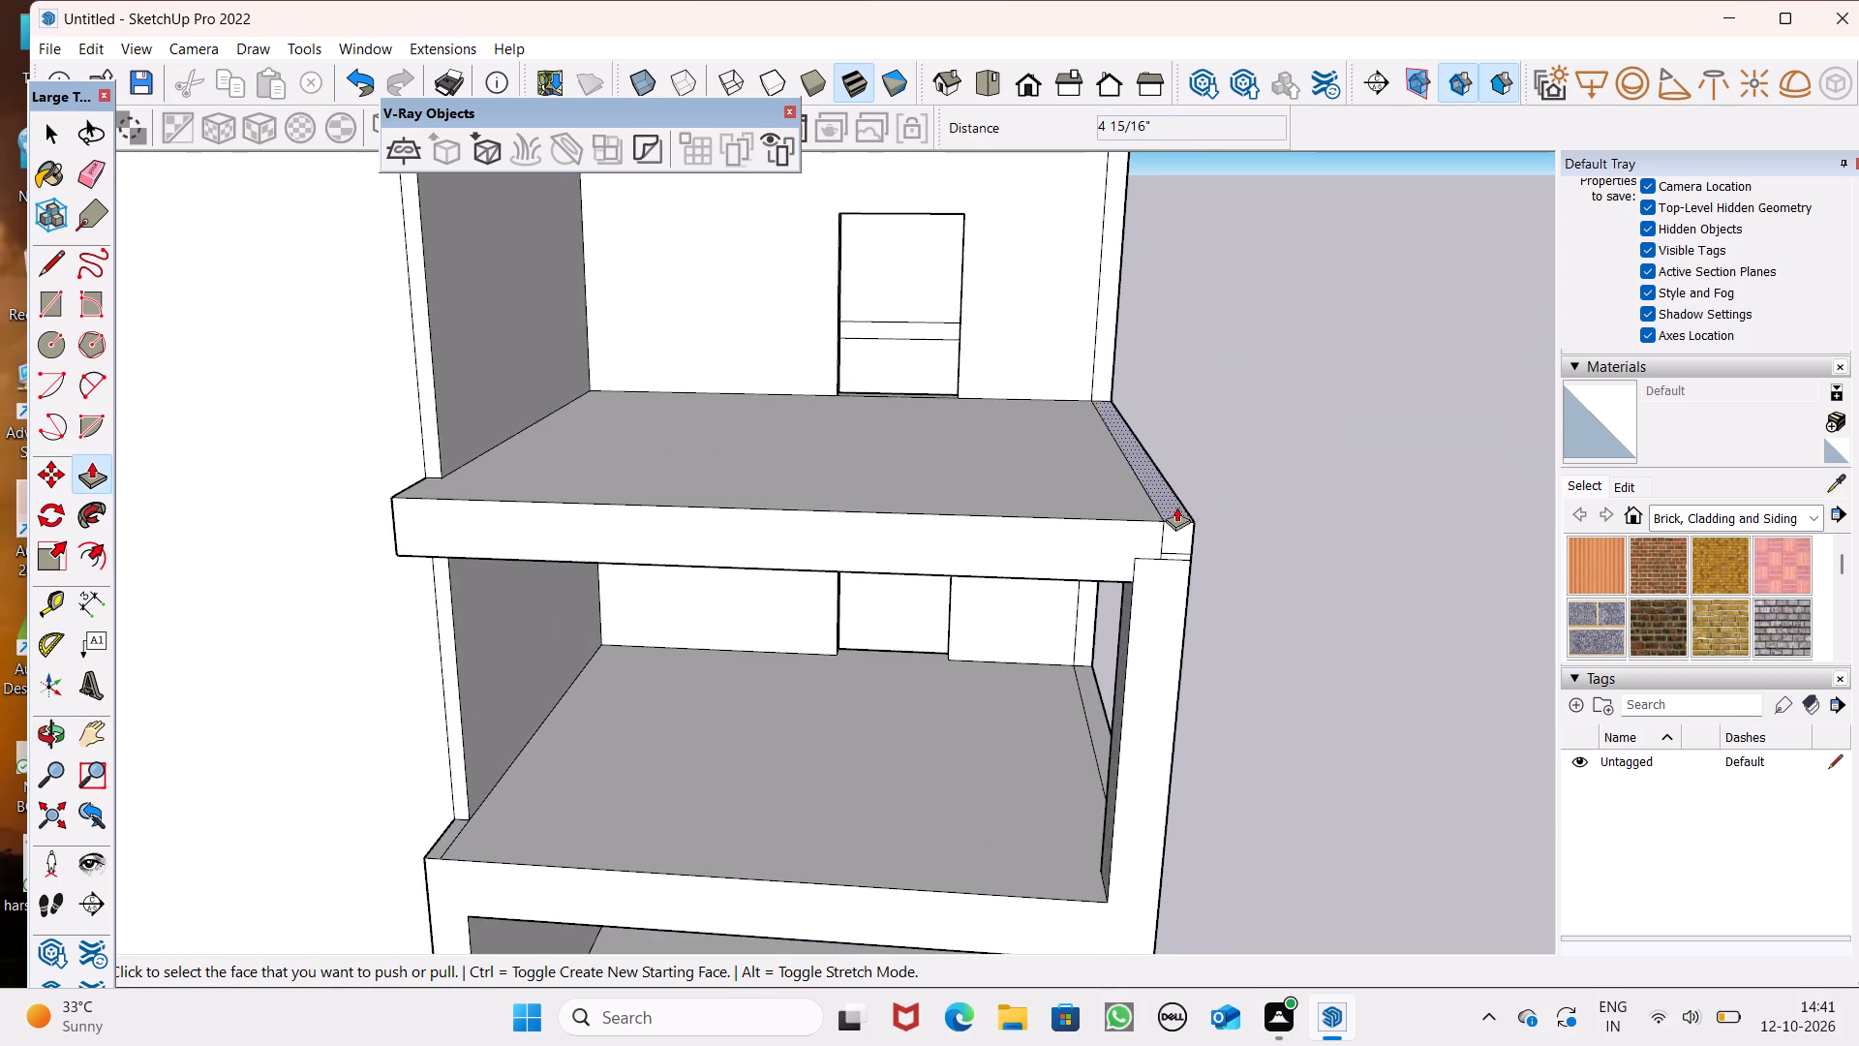
scroll(1174, 507, up, 5)
key(space)
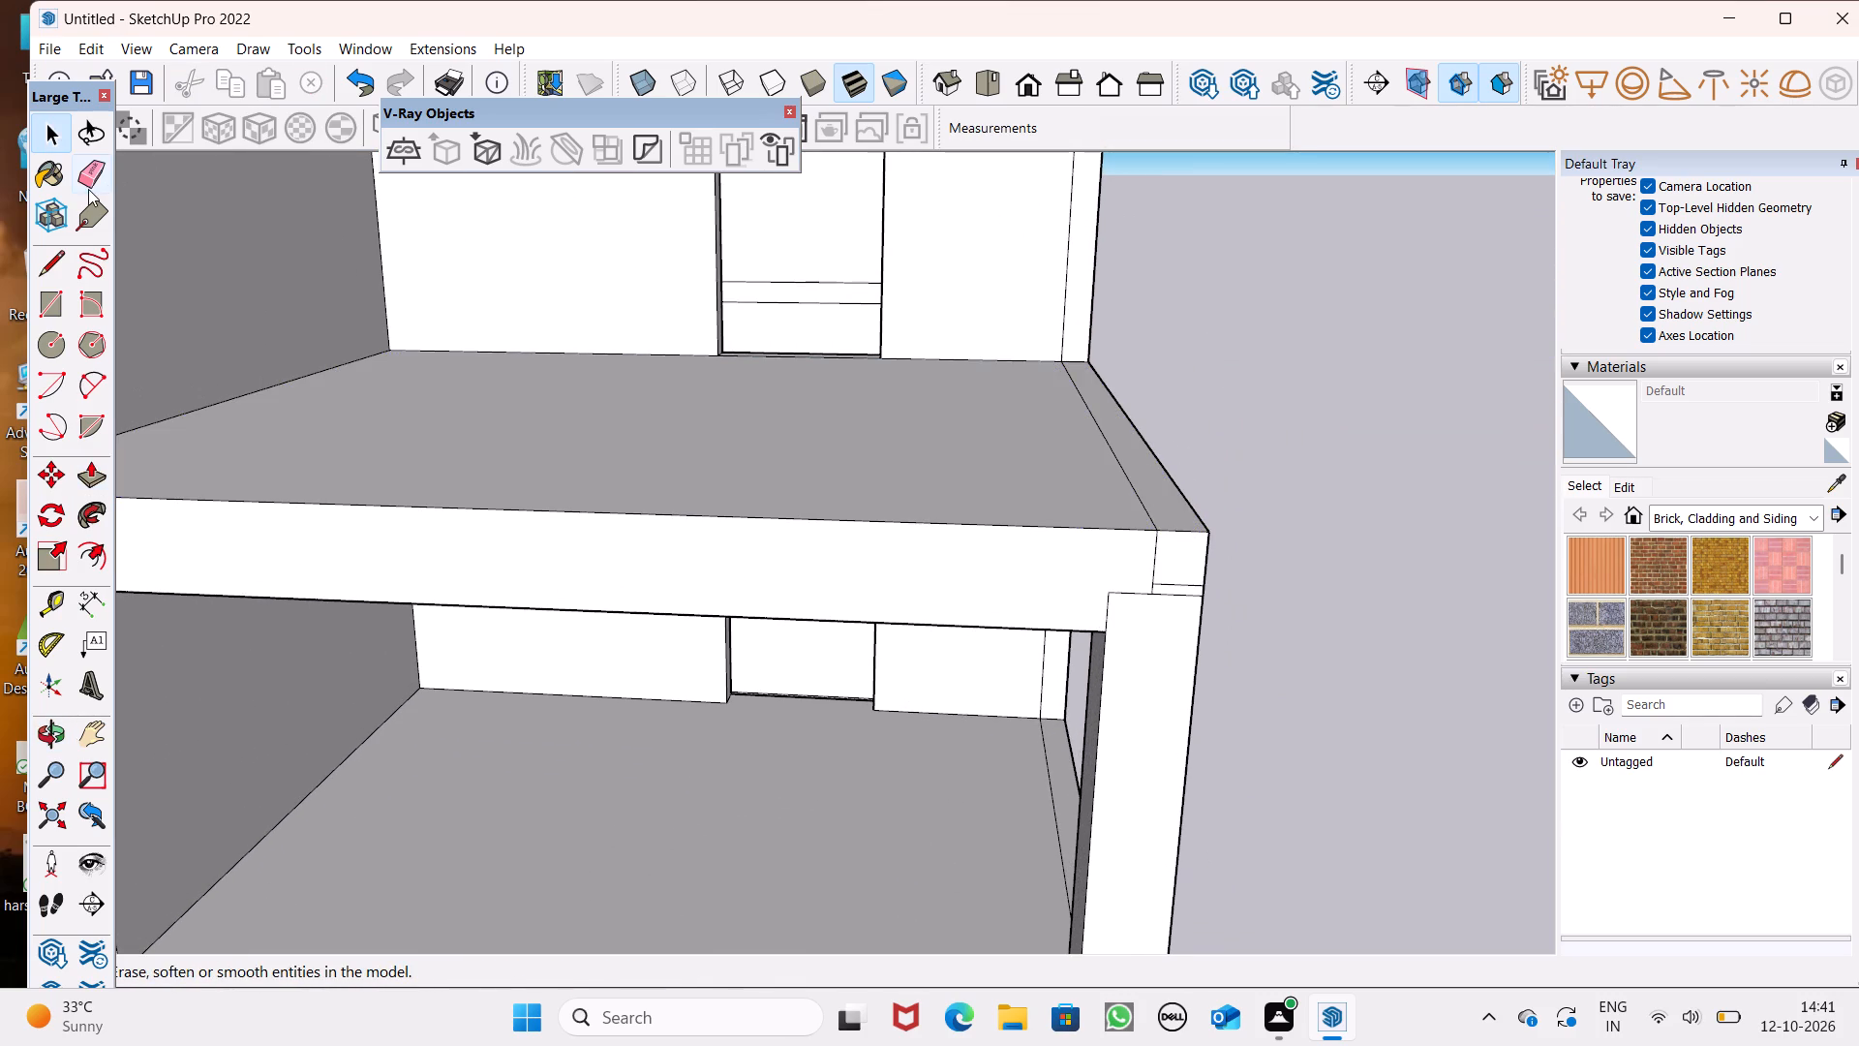
click(88, 189)
scroll(1155, 653, up, 7)
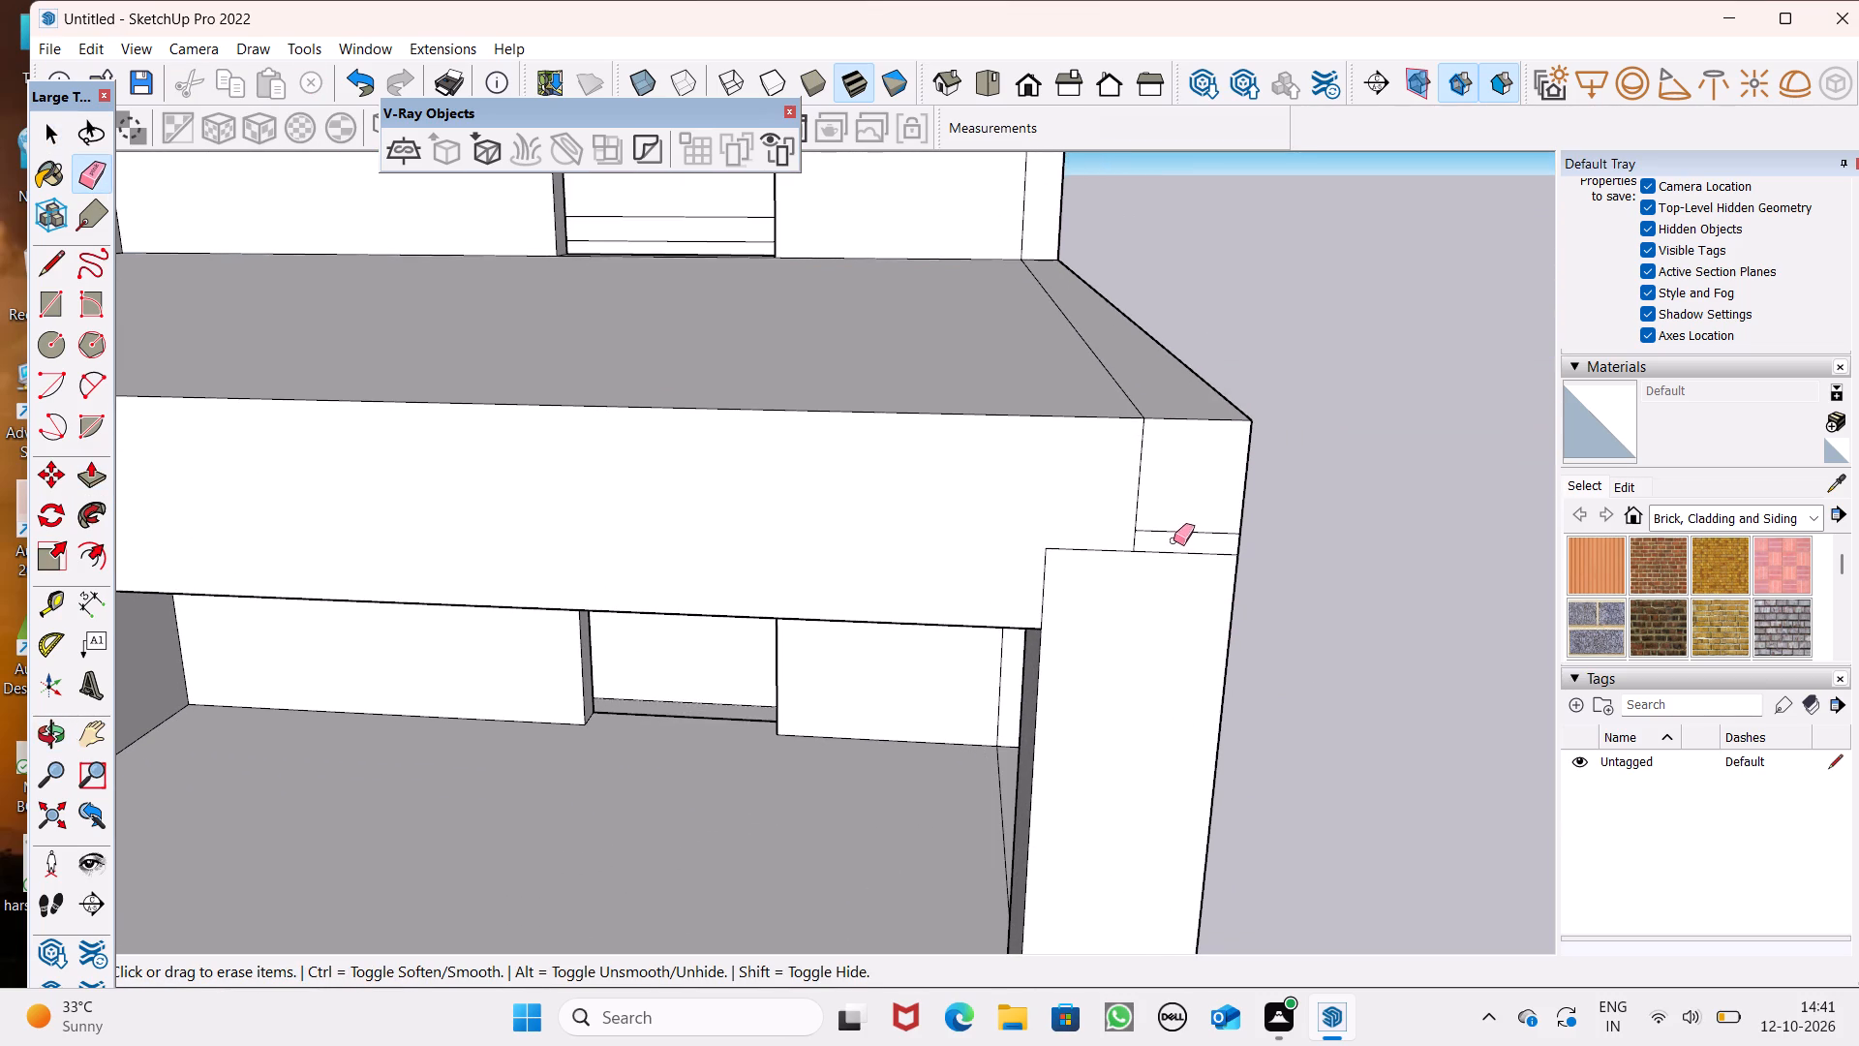
click(1173, 540)
drag(1154, 521, 1135, 521)
drag(1126, 534, 1130, 535)
drag(1130, 535, 1138, 538)
Erase the second-floor corner column's top outline where it overlaps the third-floor slab's front face.
scroll(1161, 539, down, 3)
middle_drag(1106, 650, 1189, 269)
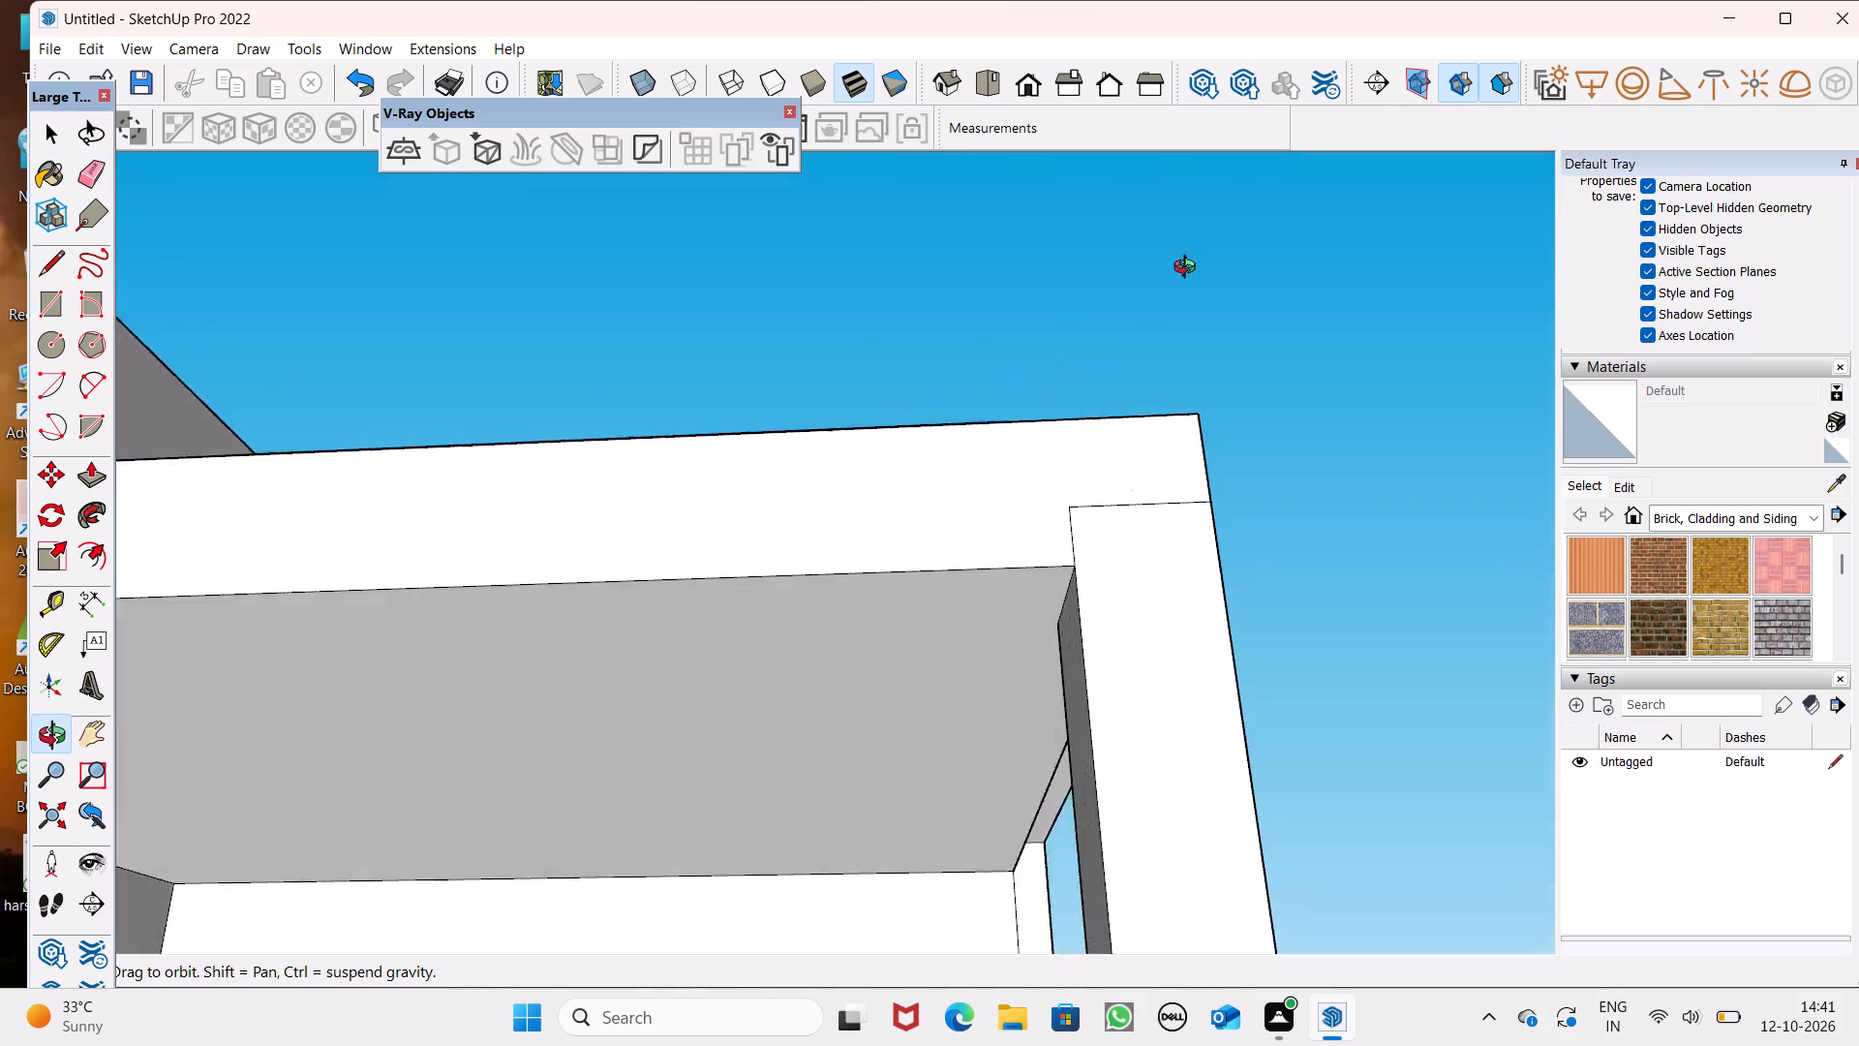
middle_drag(1189, 269, 1093, 515)
scroll(1106, 547, up, 5)
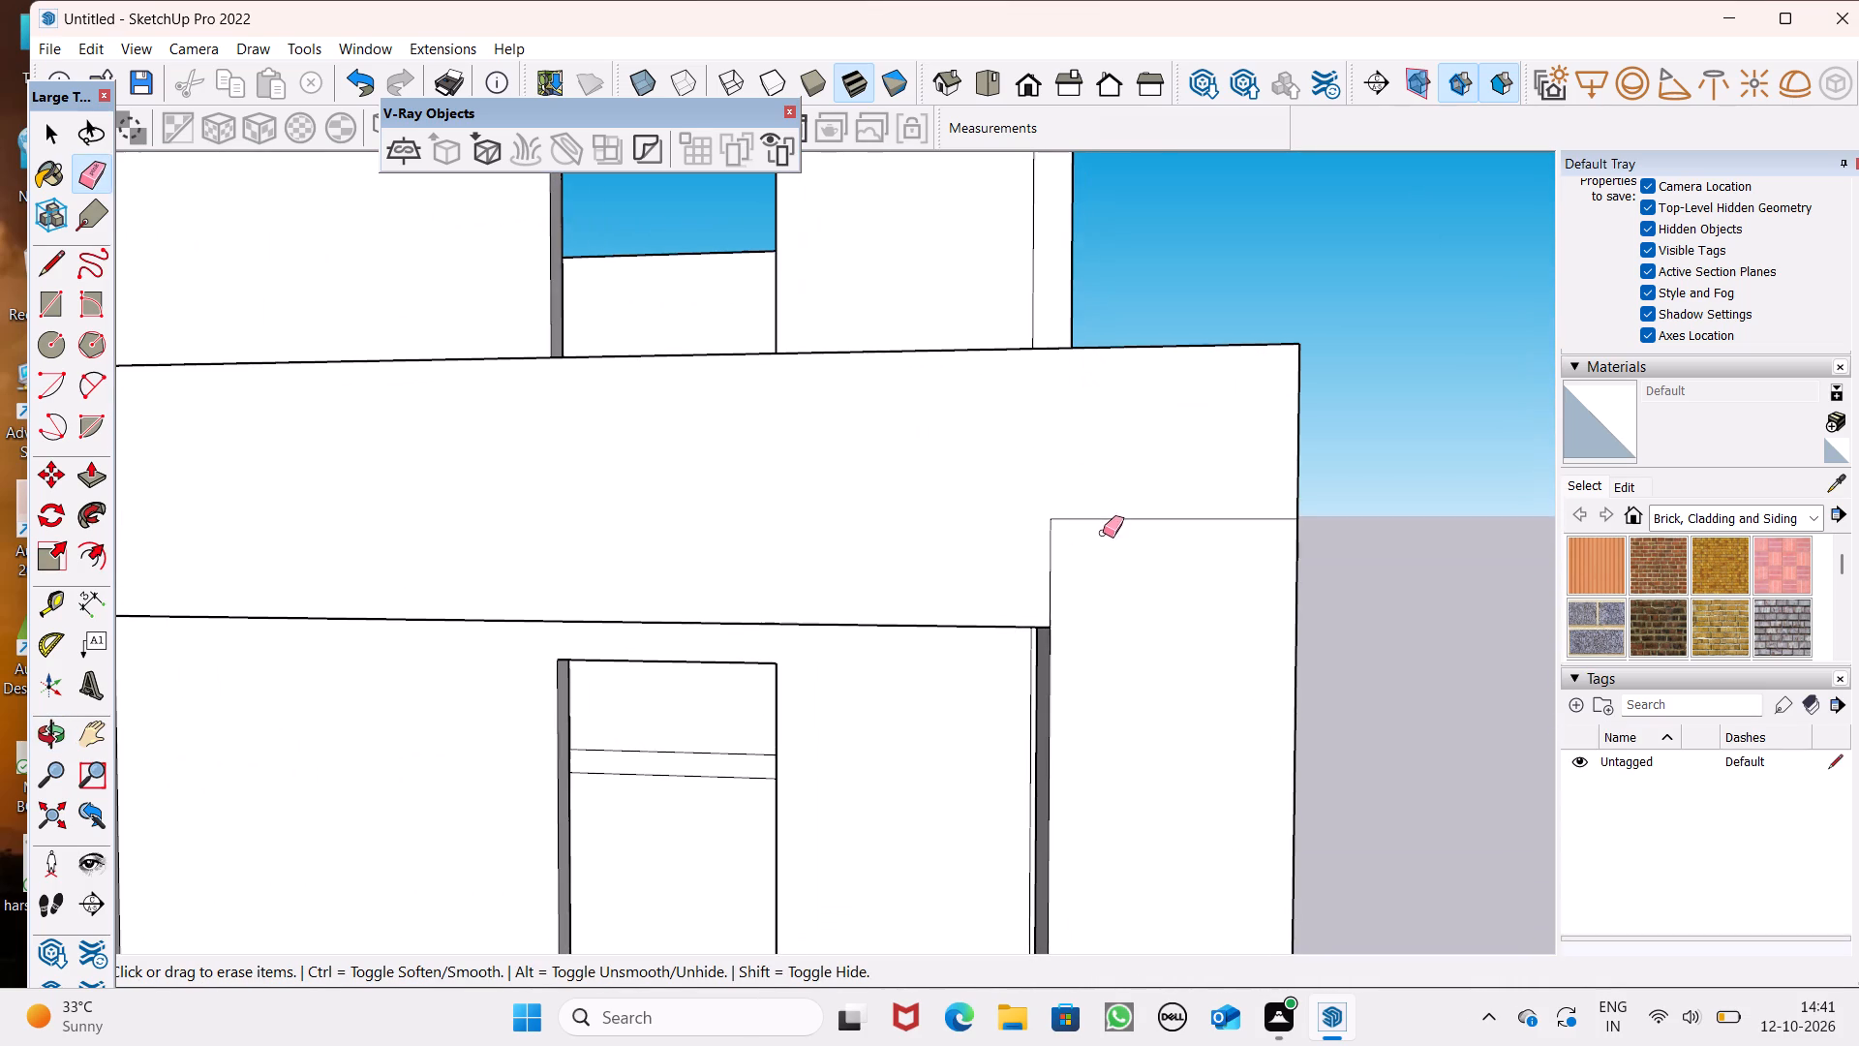
drag(1078, 550, 1048, 548)
drag(1088, 509, 1088, 530)
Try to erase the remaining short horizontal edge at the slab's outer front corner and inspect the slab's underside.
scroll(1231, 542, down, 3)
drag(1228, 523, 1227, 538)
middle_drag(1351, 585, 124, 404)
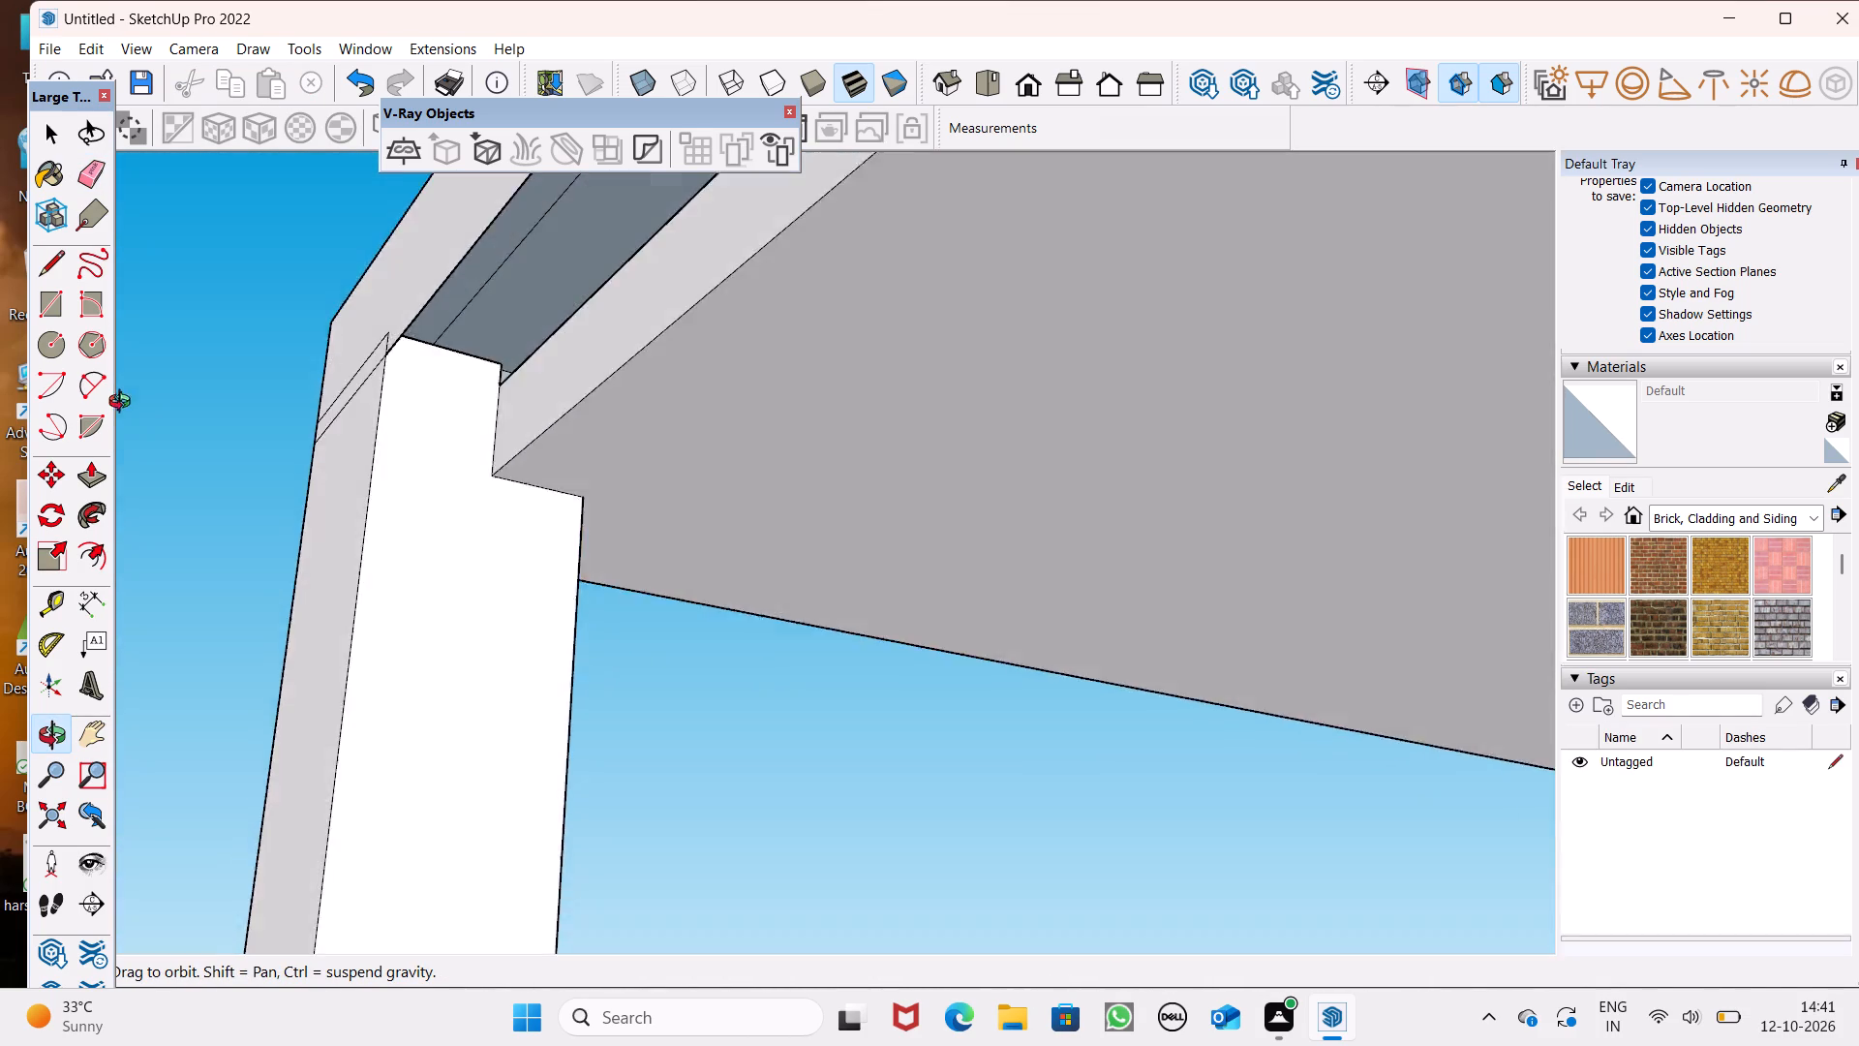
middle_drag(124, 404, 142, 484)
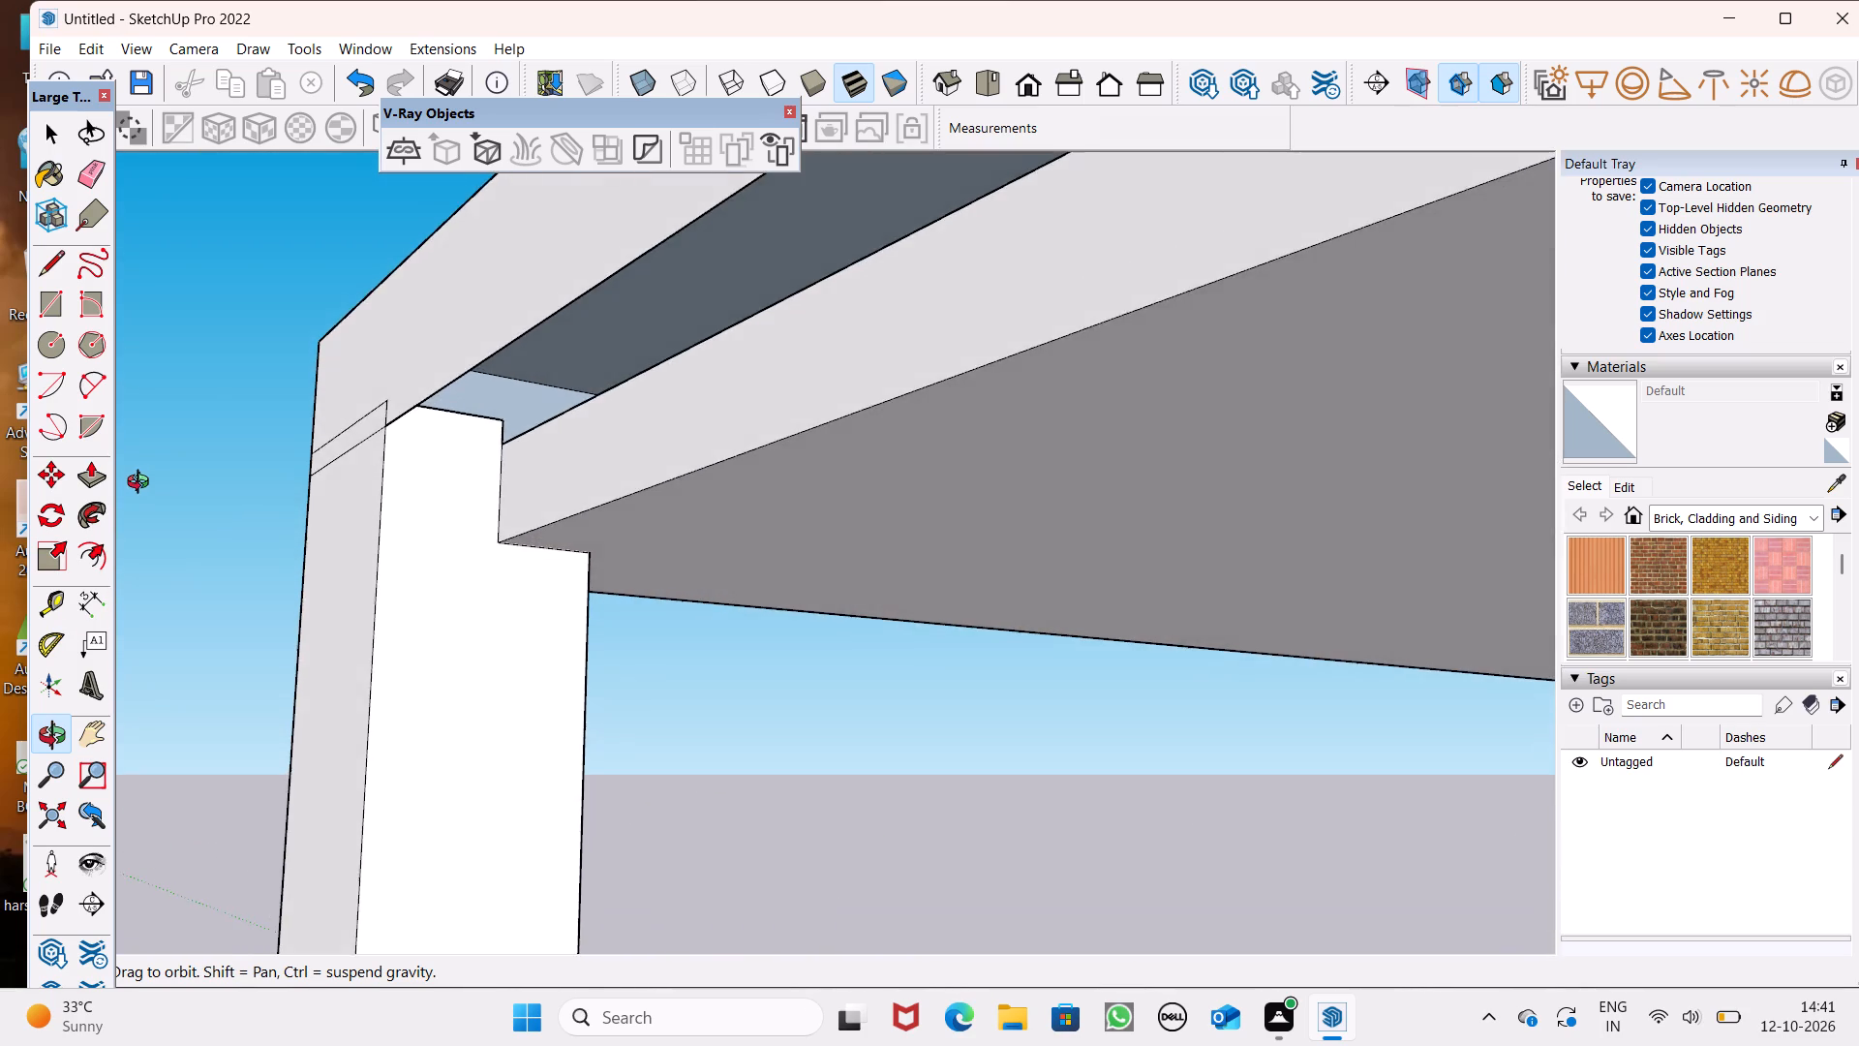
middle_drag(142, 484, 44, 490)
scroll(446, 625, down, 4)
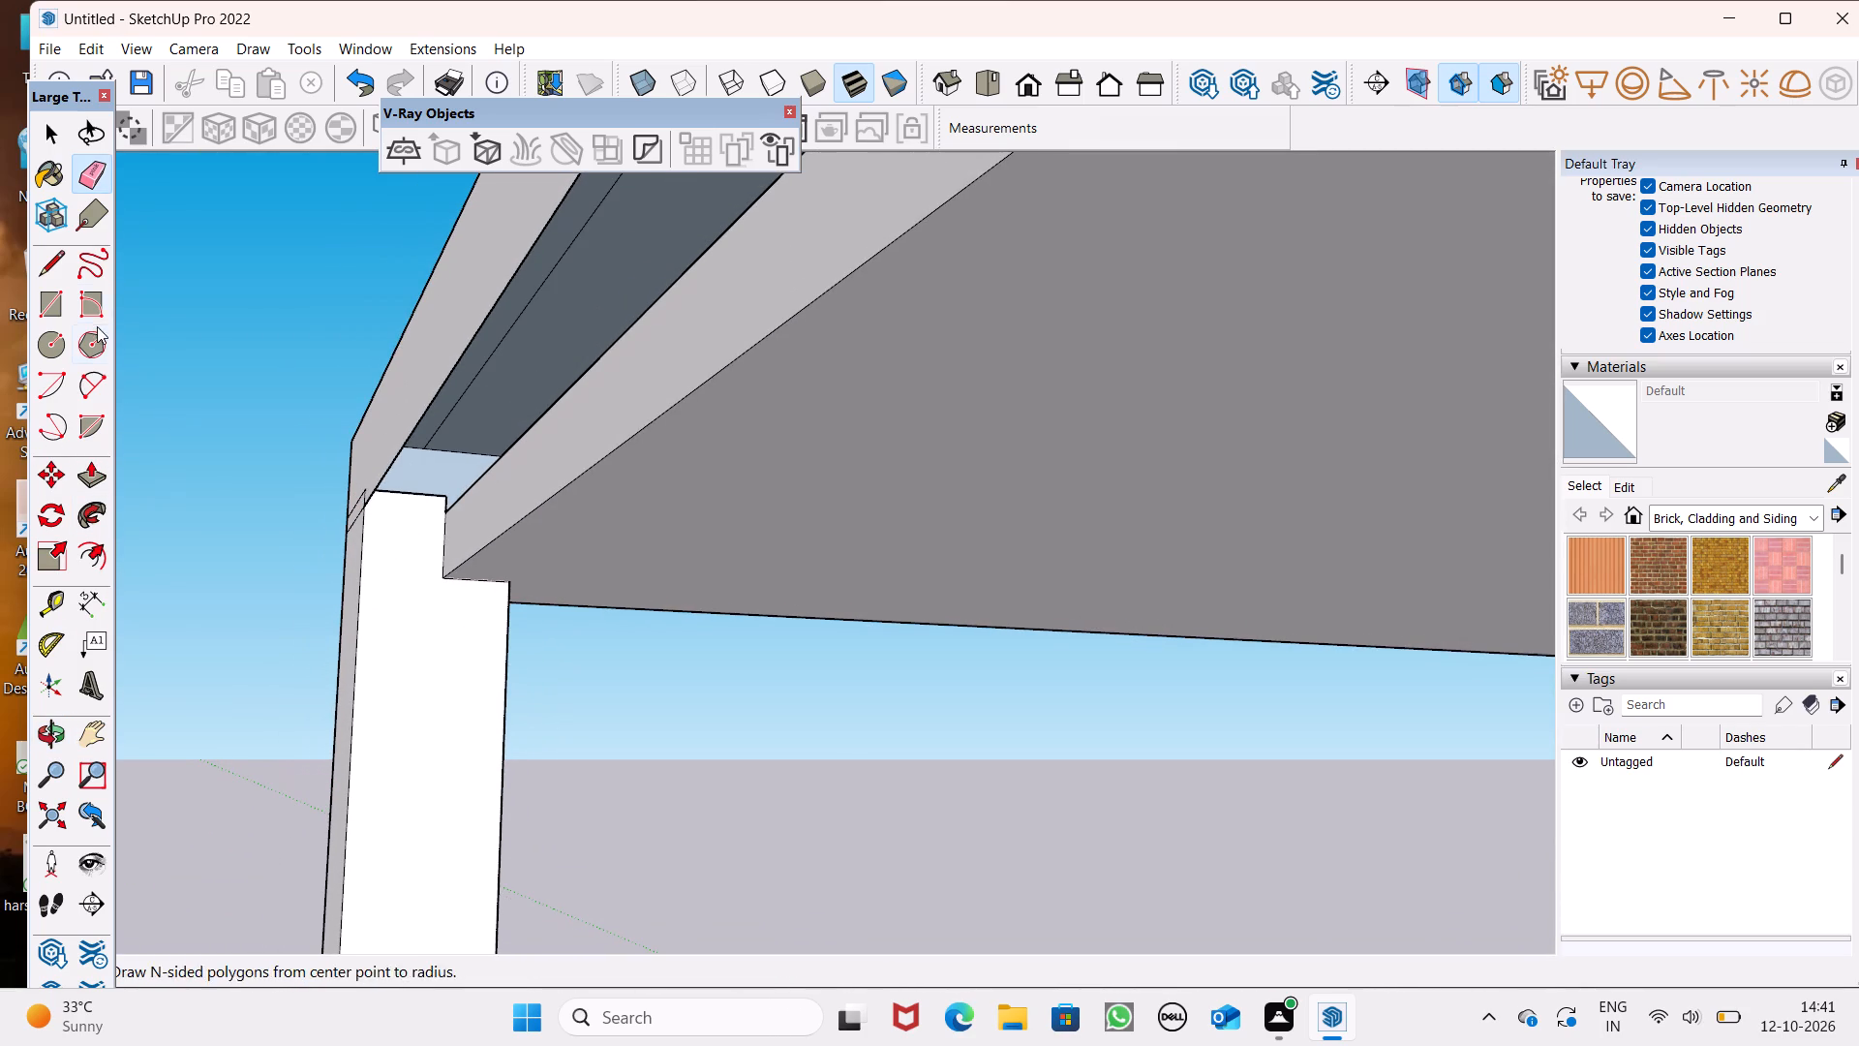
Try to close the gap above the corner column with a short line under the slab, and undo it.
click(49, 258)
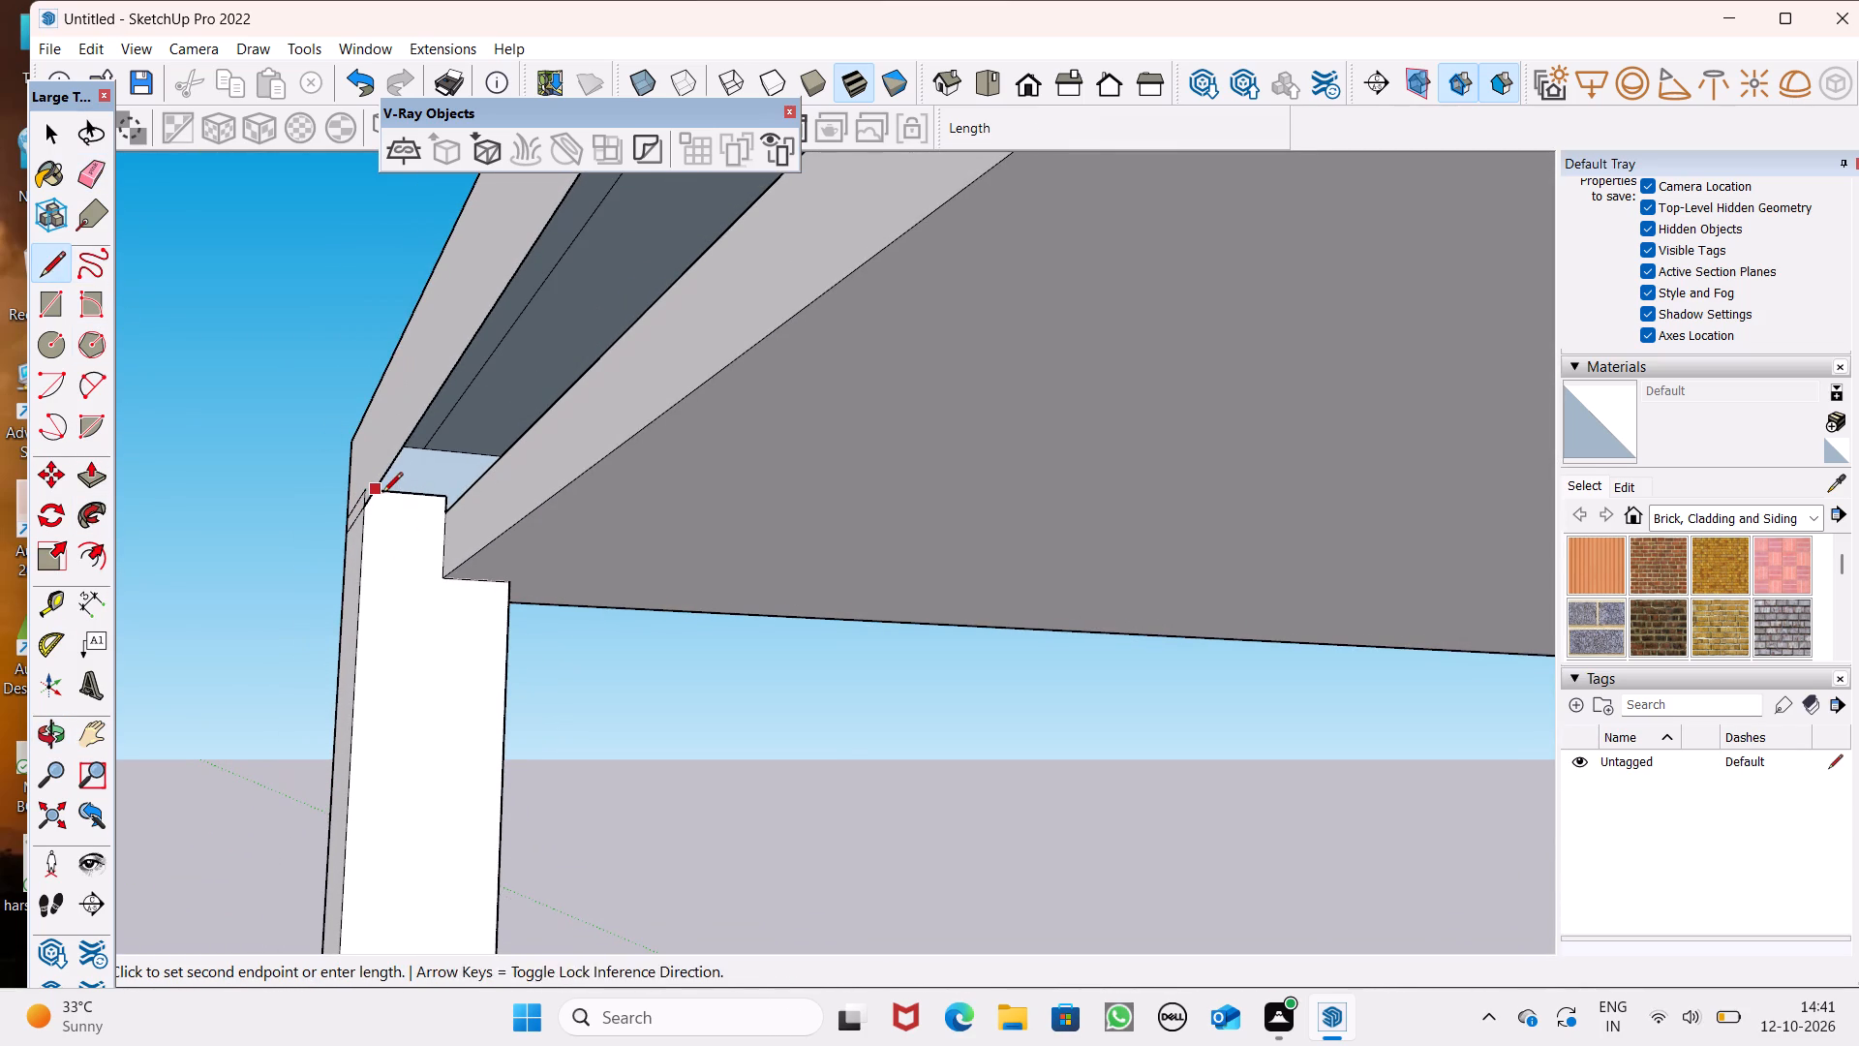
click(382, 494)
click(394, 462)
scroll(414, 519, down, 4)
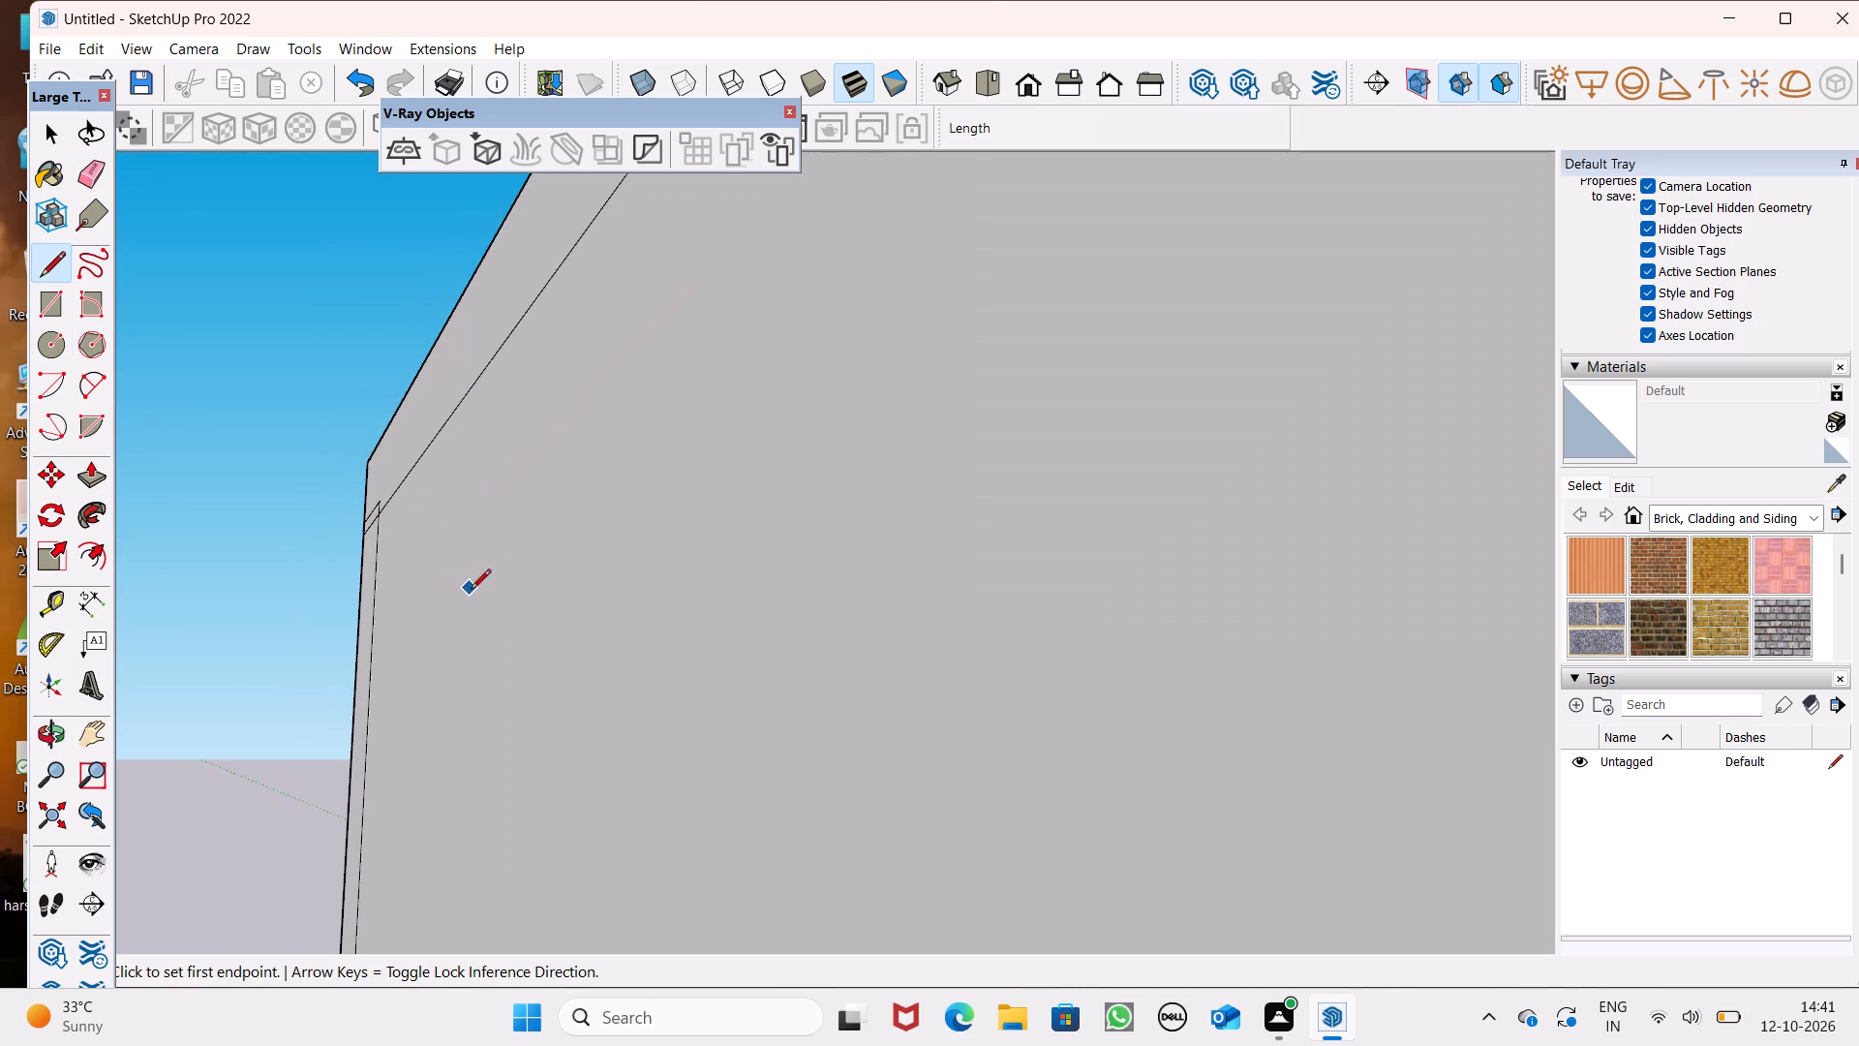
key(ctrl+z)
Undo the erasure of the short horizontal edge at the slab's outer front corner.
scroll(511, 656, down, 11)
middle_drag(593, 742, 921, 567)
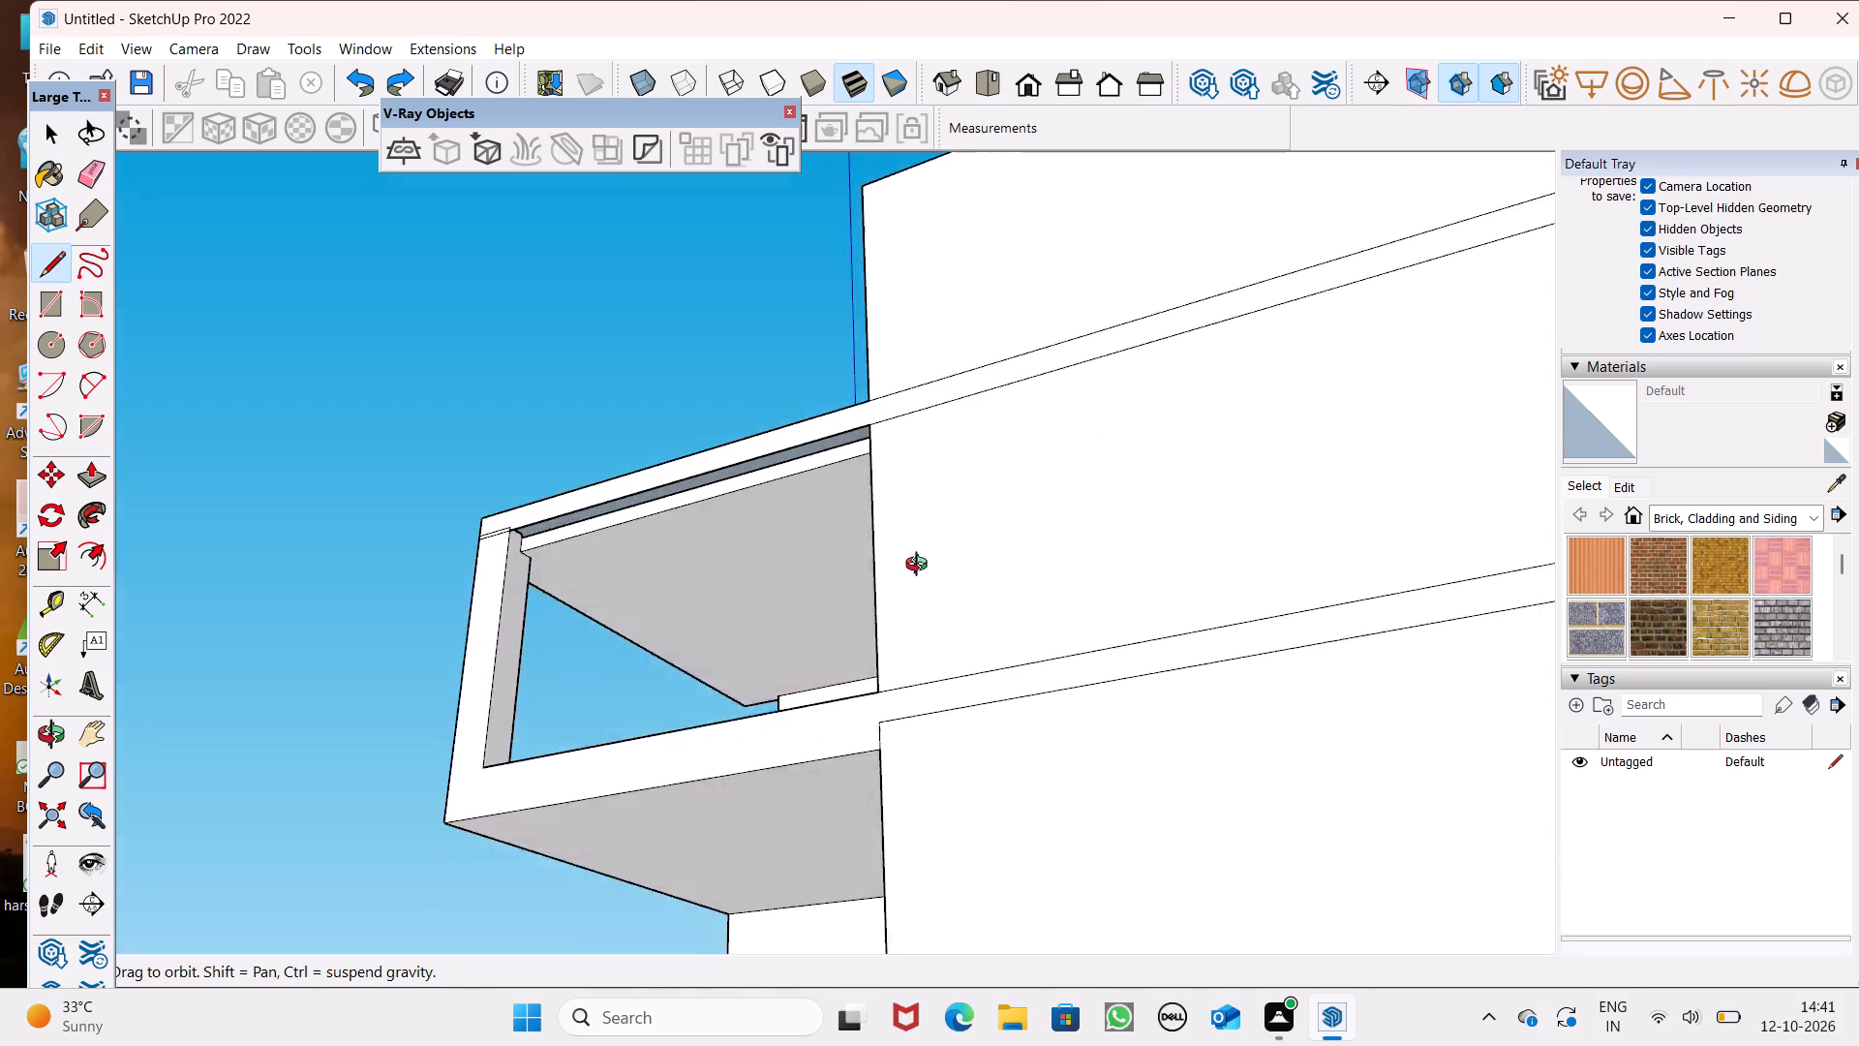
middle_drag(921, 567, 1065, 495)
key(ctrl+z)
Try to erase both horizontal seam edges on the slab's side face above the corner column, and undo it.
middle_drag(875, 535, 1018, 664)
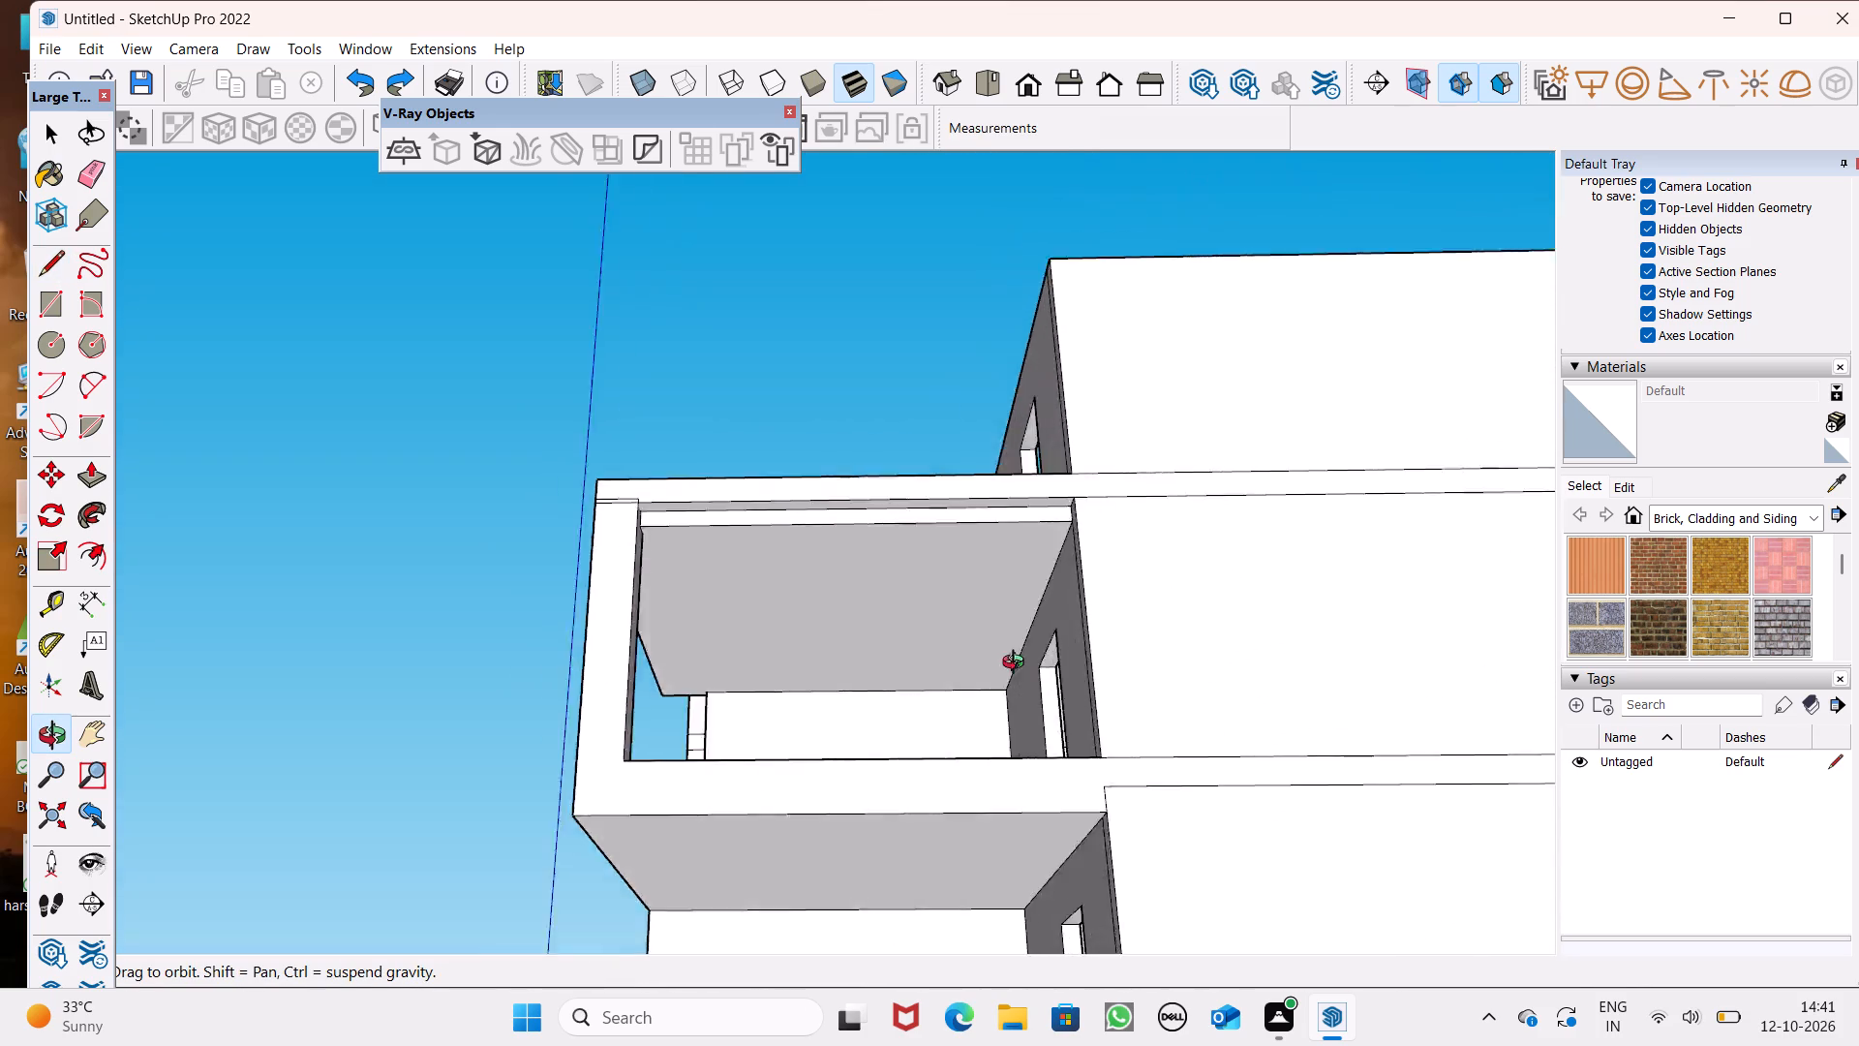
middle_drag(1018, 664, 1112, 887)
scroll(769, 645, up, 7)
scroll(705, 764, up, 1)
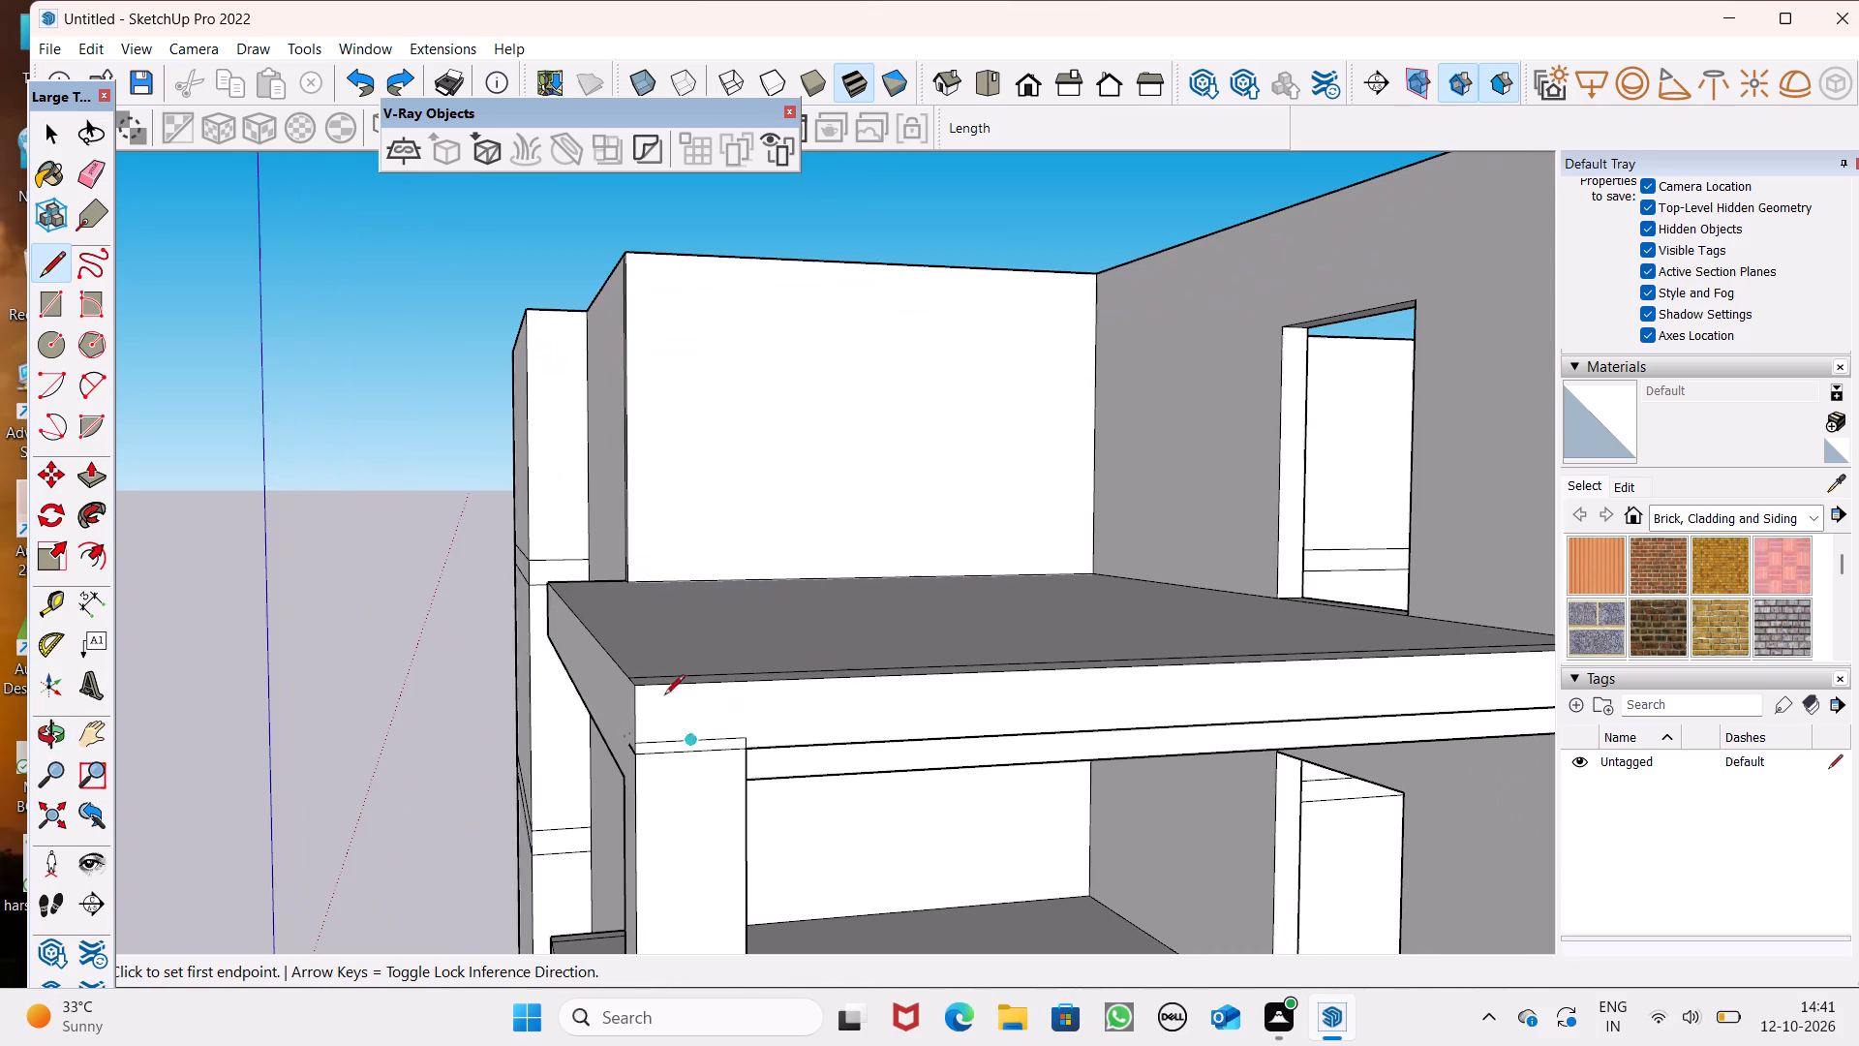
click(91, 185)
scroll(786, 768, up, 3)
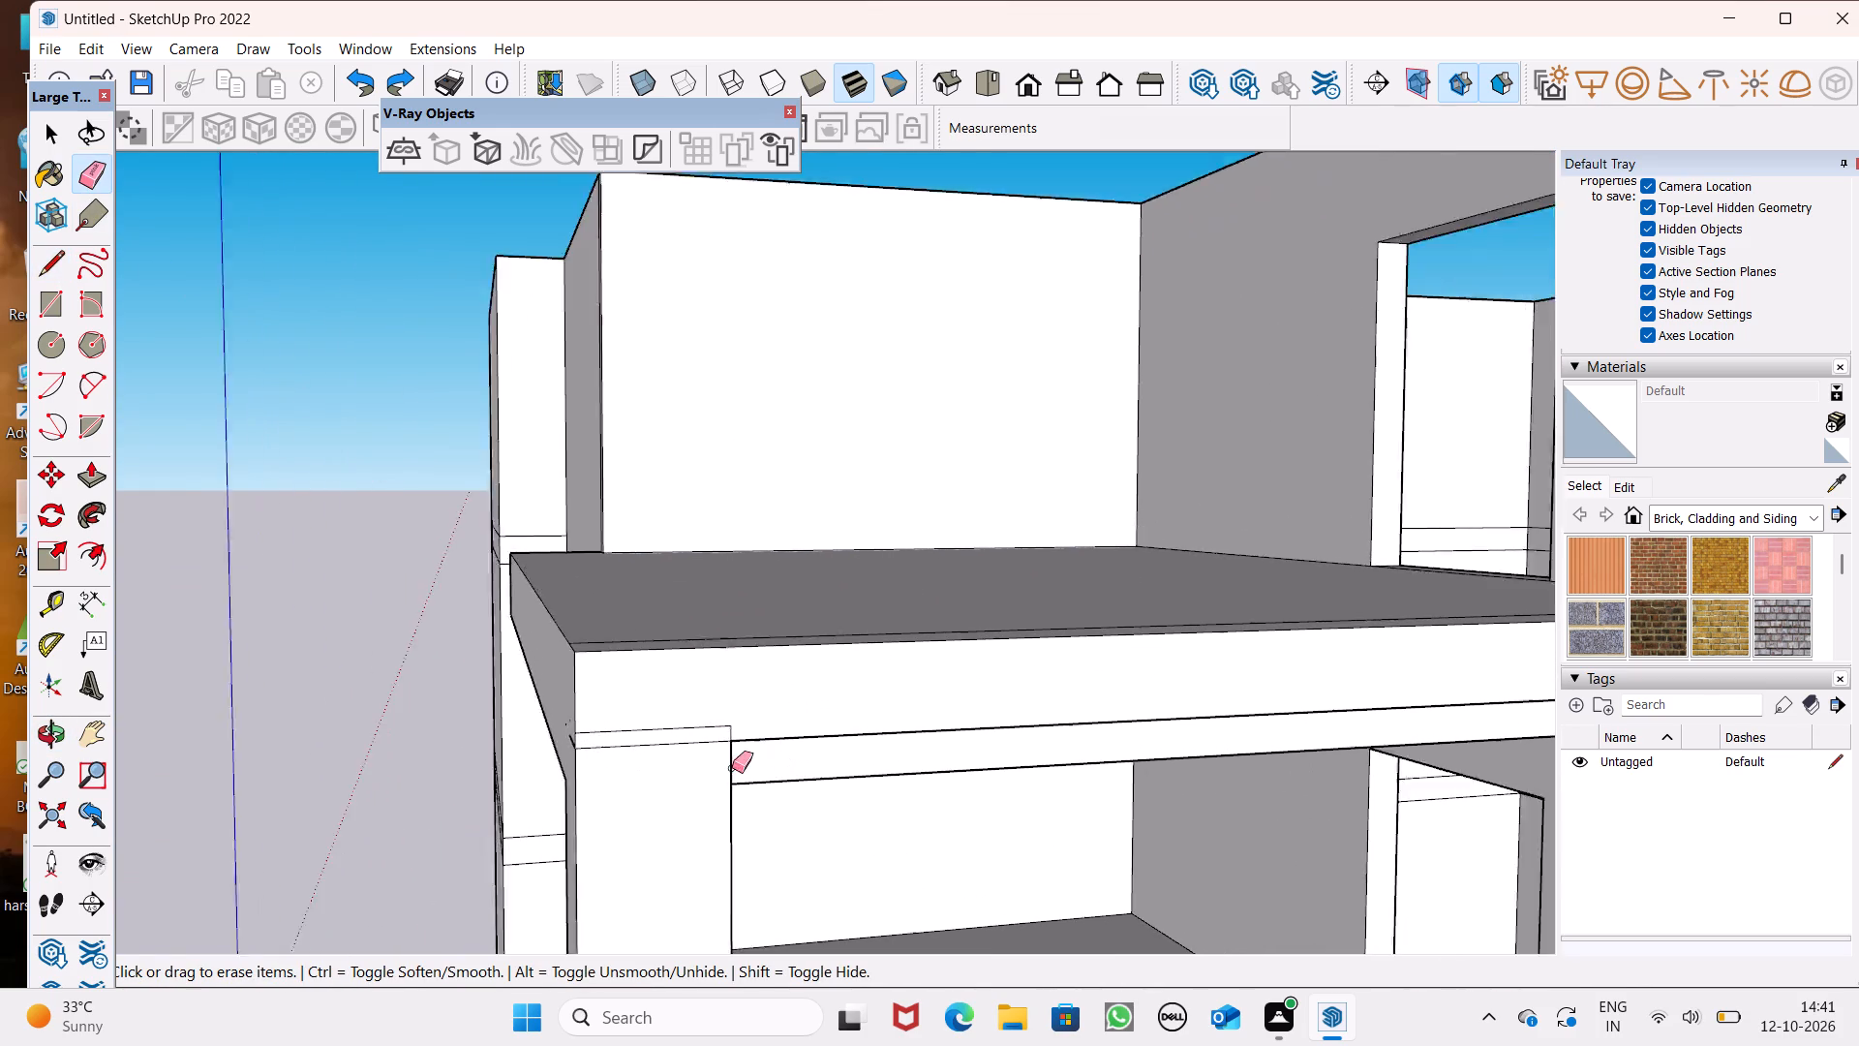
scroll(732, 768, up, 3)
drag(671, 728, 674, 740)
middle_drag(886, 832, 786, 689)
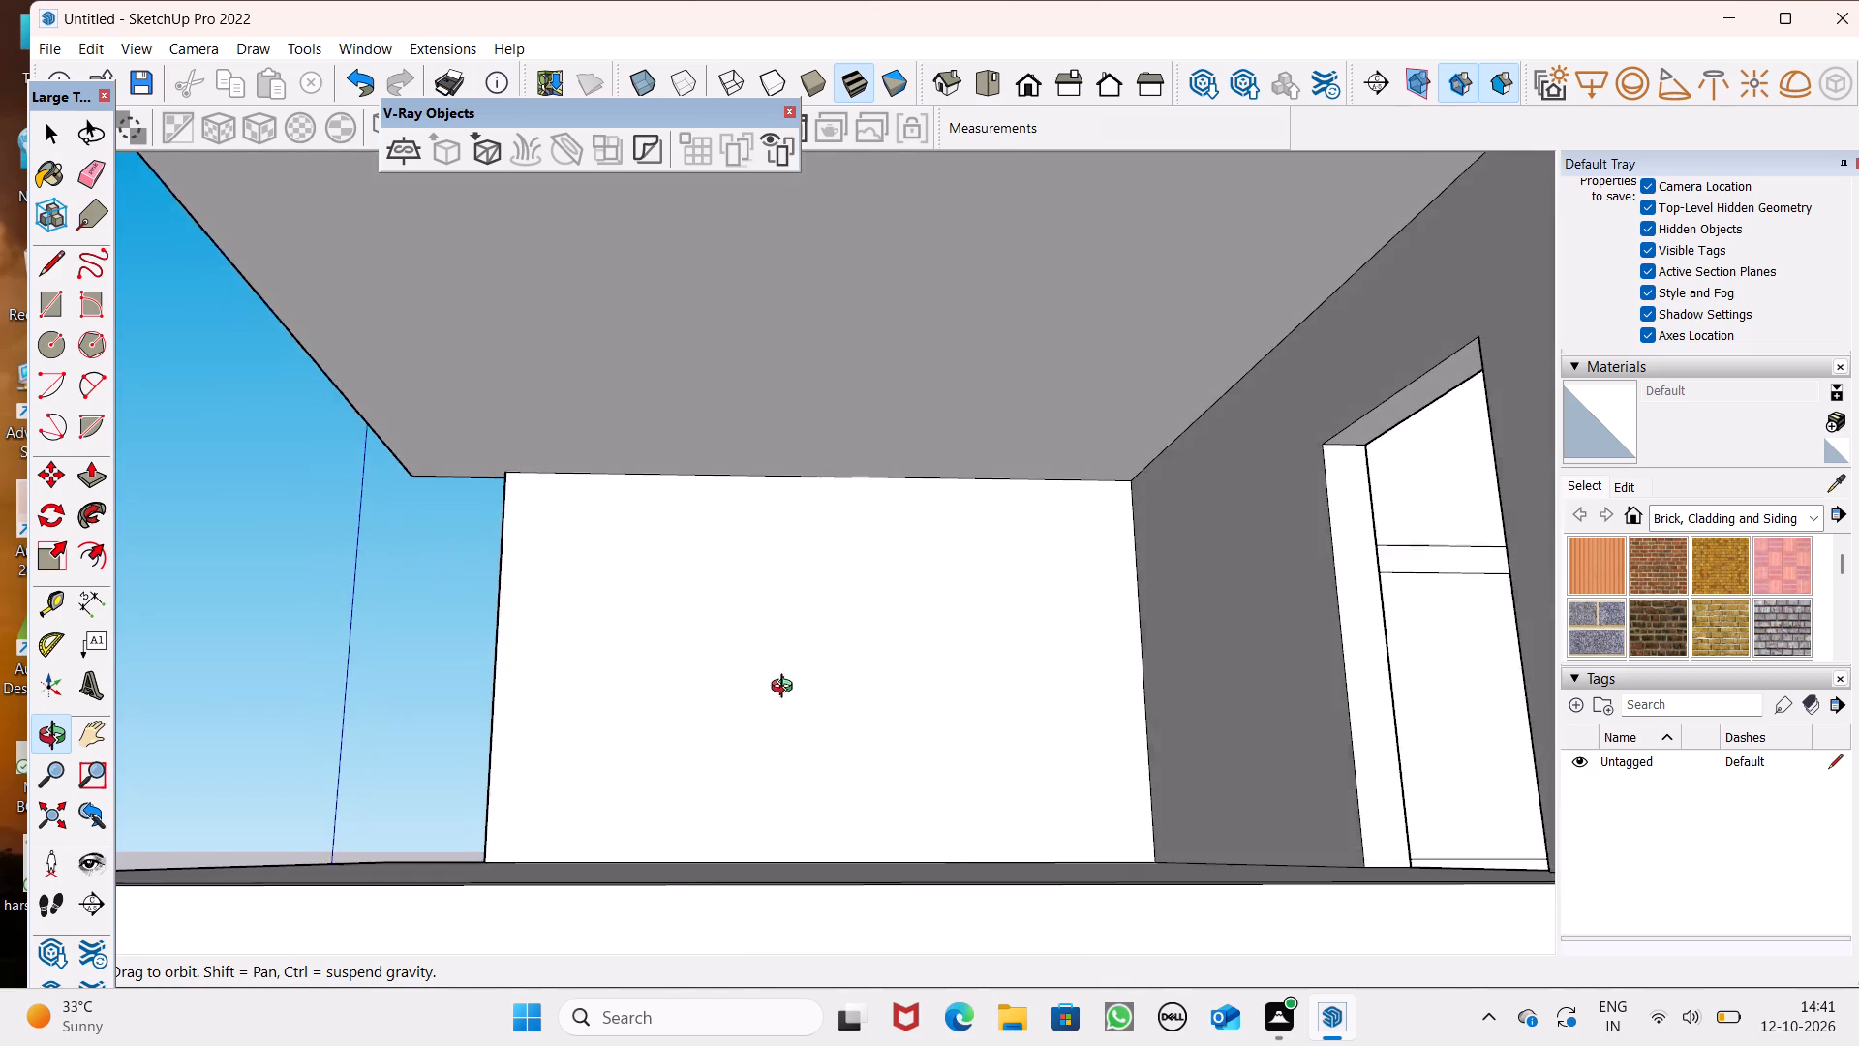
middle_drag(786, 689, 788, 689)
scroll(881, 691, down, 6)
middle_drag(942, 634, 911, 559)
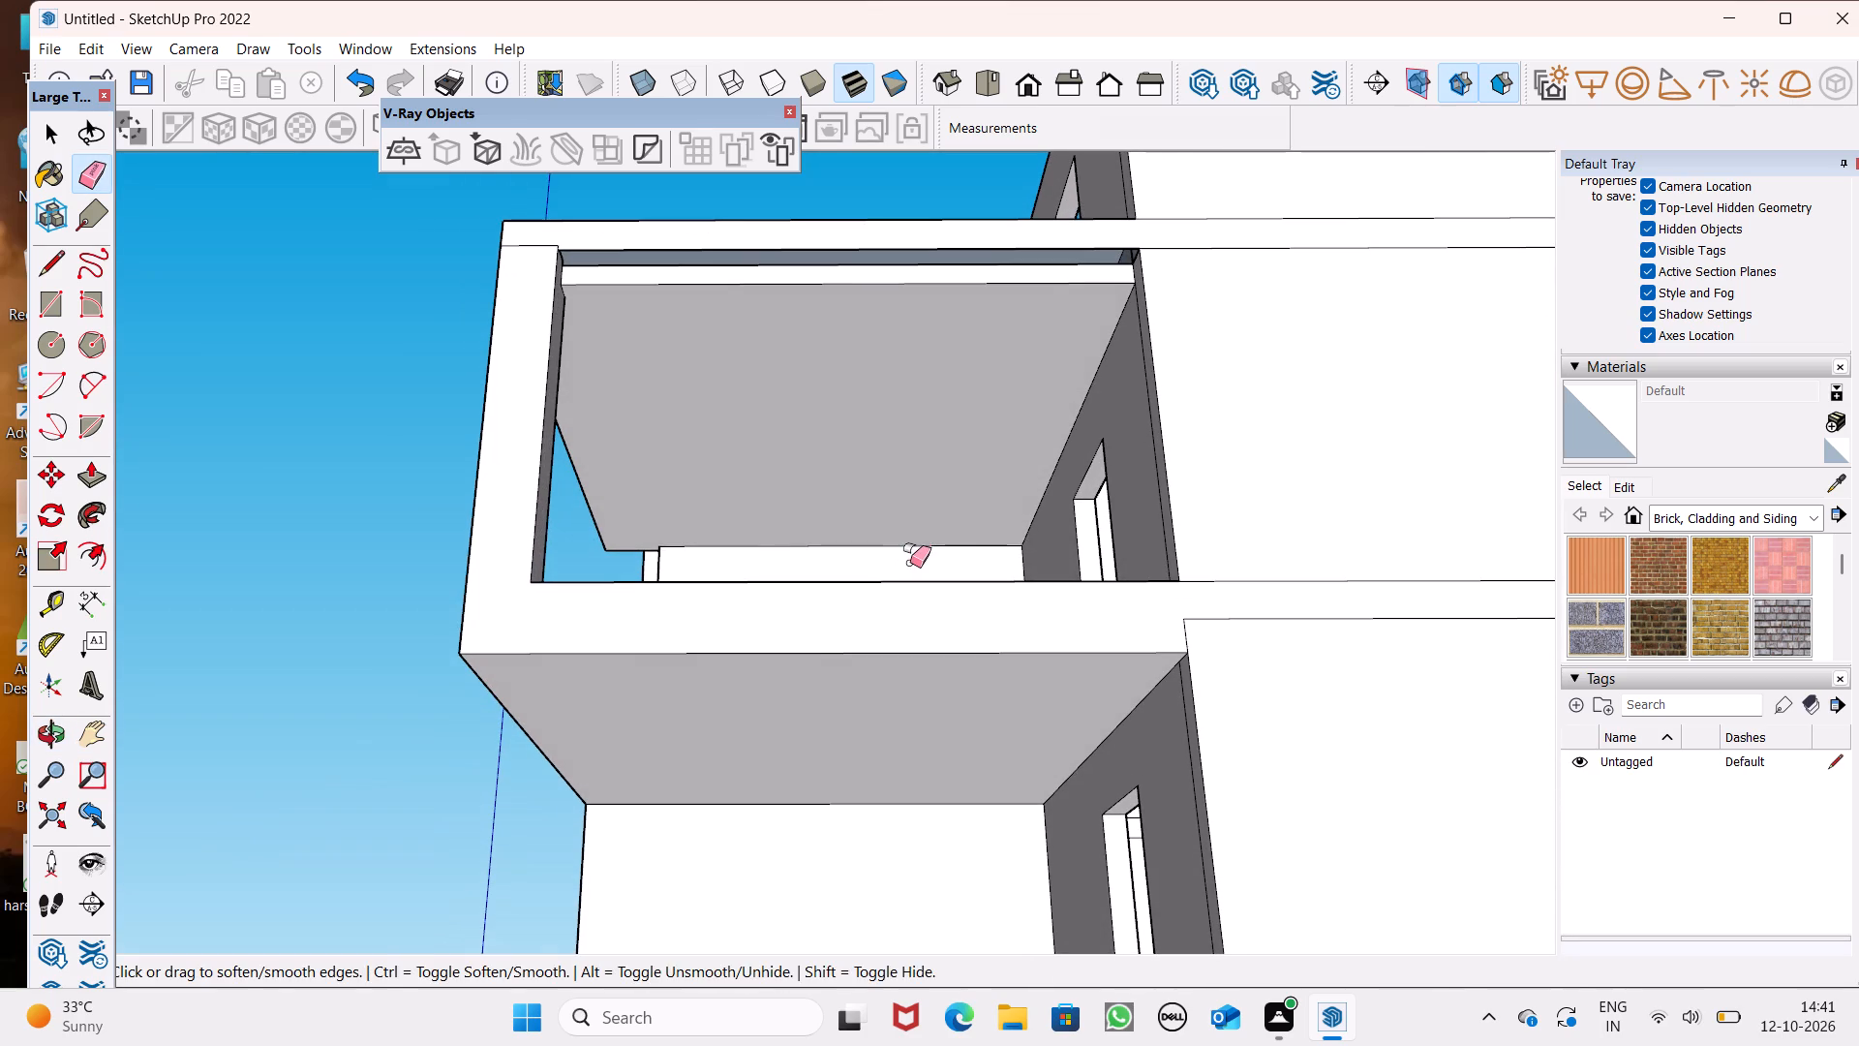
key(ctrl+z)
Erase only the upper horizontal seam edge on the slab's side face above the corner column.
scroll(497, 237, up, 6)
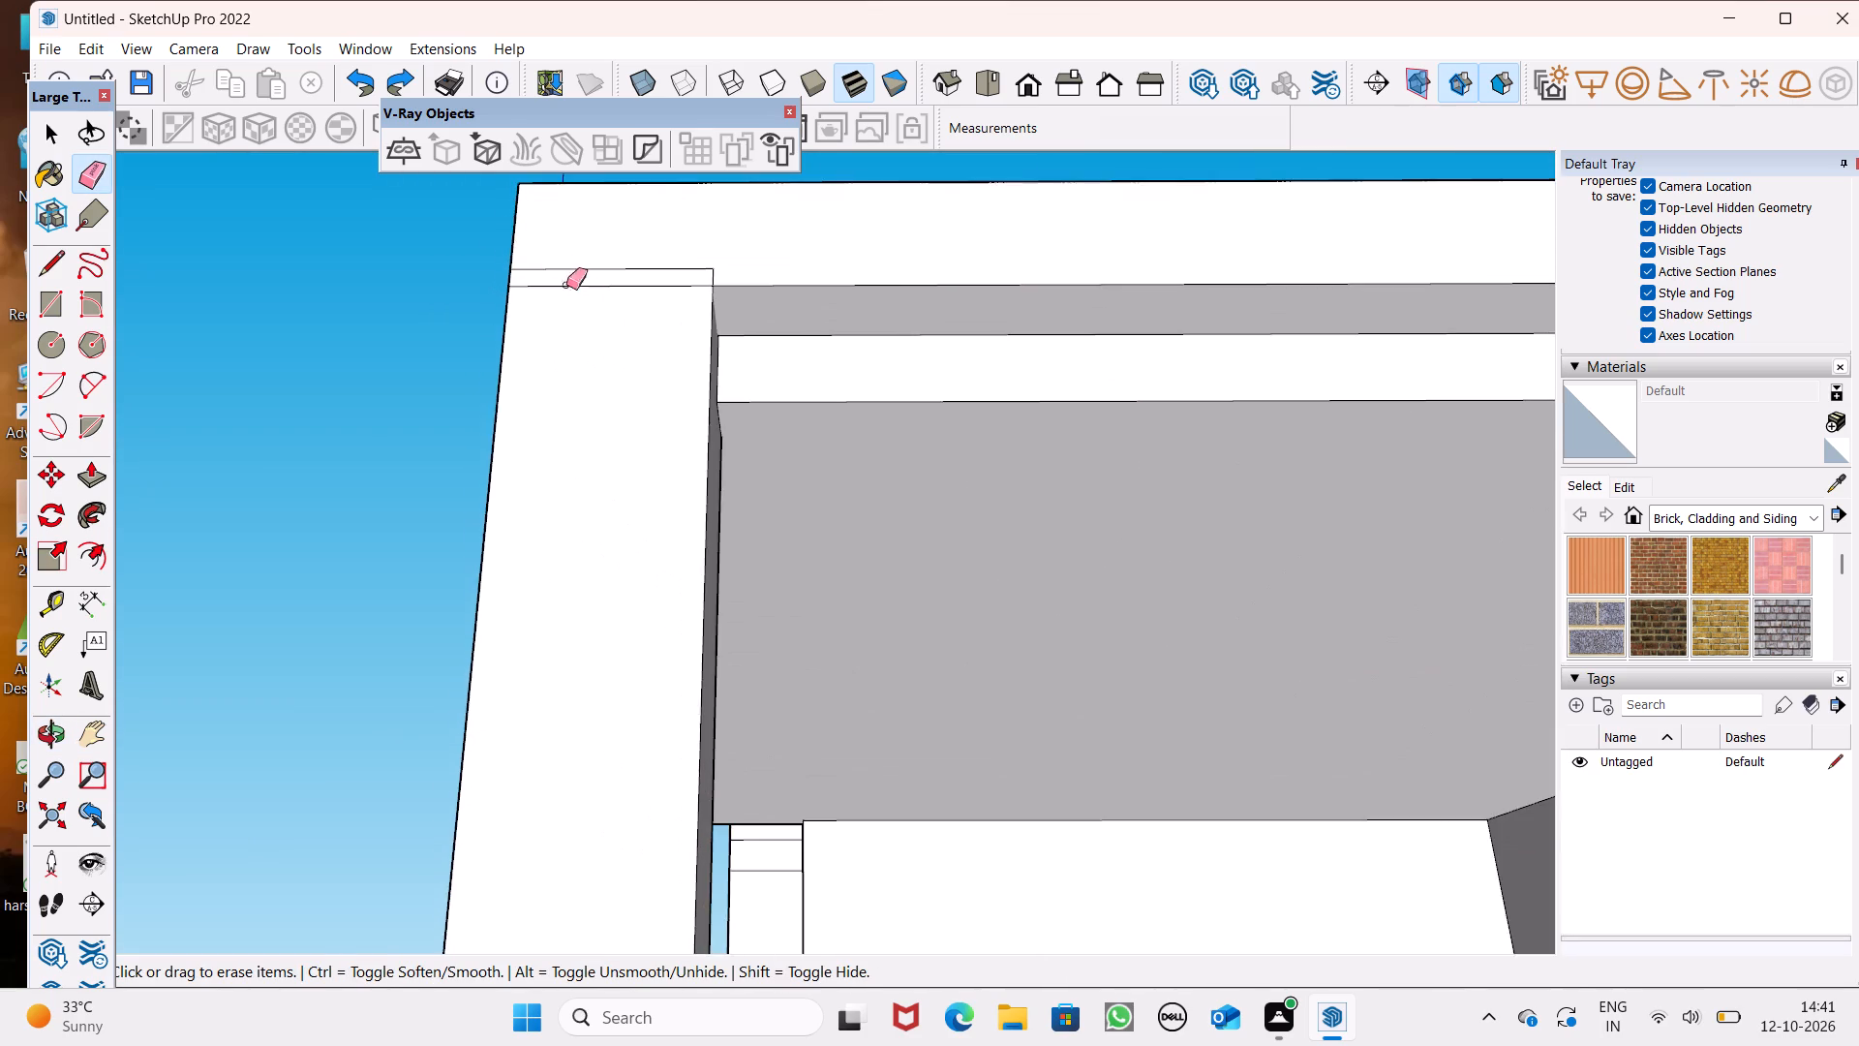
scroll(582, 300, up, 6)
drag(720, 236, 728, 247)
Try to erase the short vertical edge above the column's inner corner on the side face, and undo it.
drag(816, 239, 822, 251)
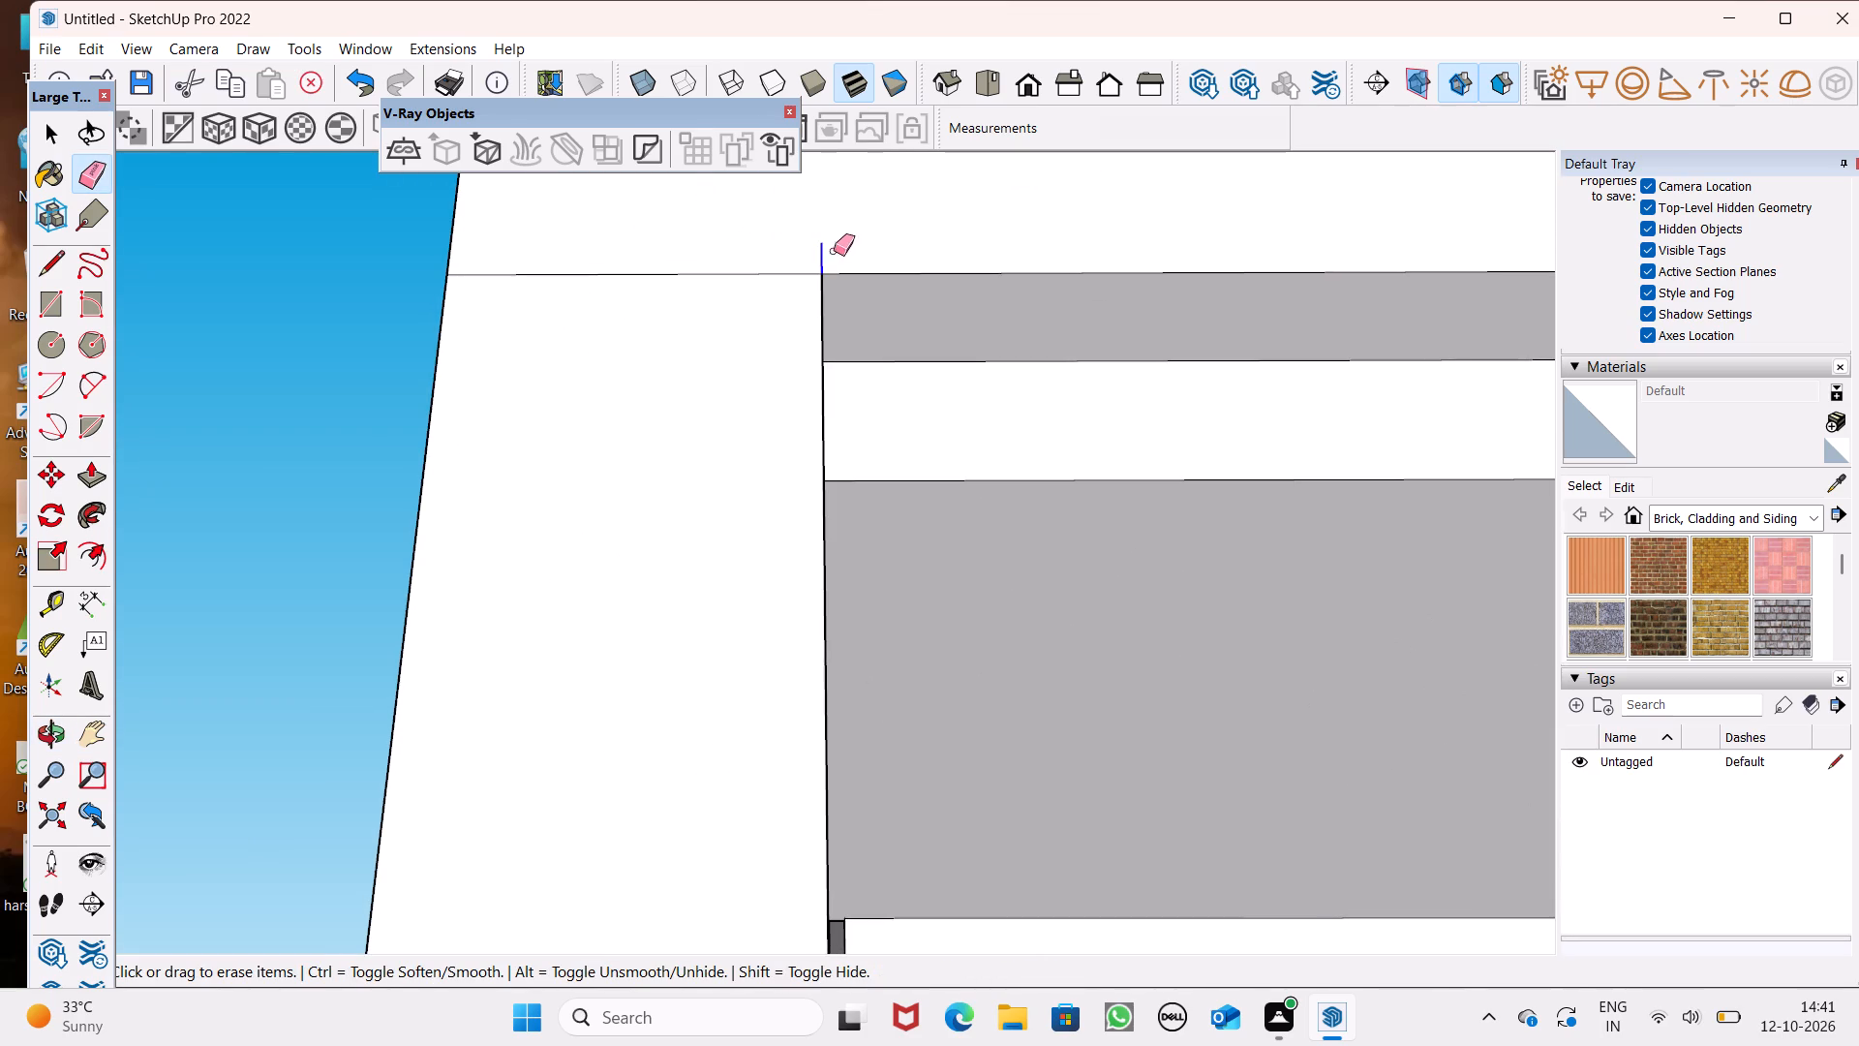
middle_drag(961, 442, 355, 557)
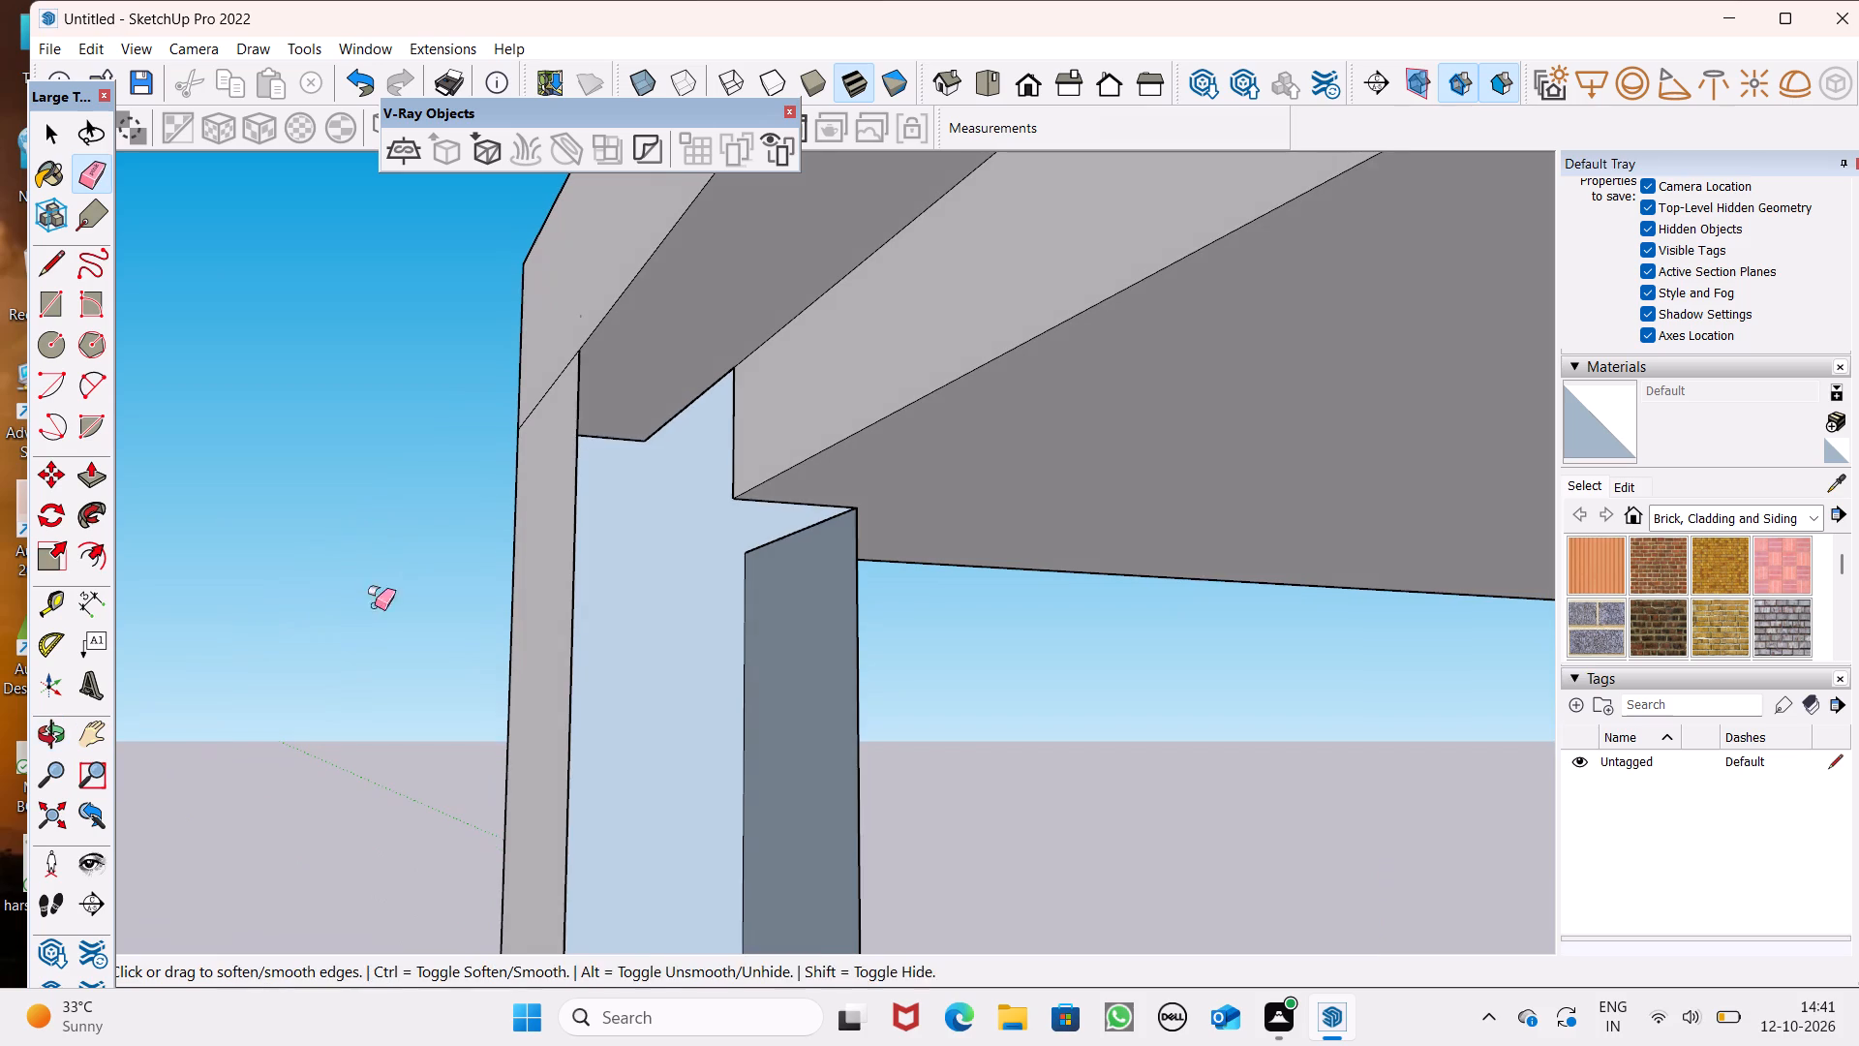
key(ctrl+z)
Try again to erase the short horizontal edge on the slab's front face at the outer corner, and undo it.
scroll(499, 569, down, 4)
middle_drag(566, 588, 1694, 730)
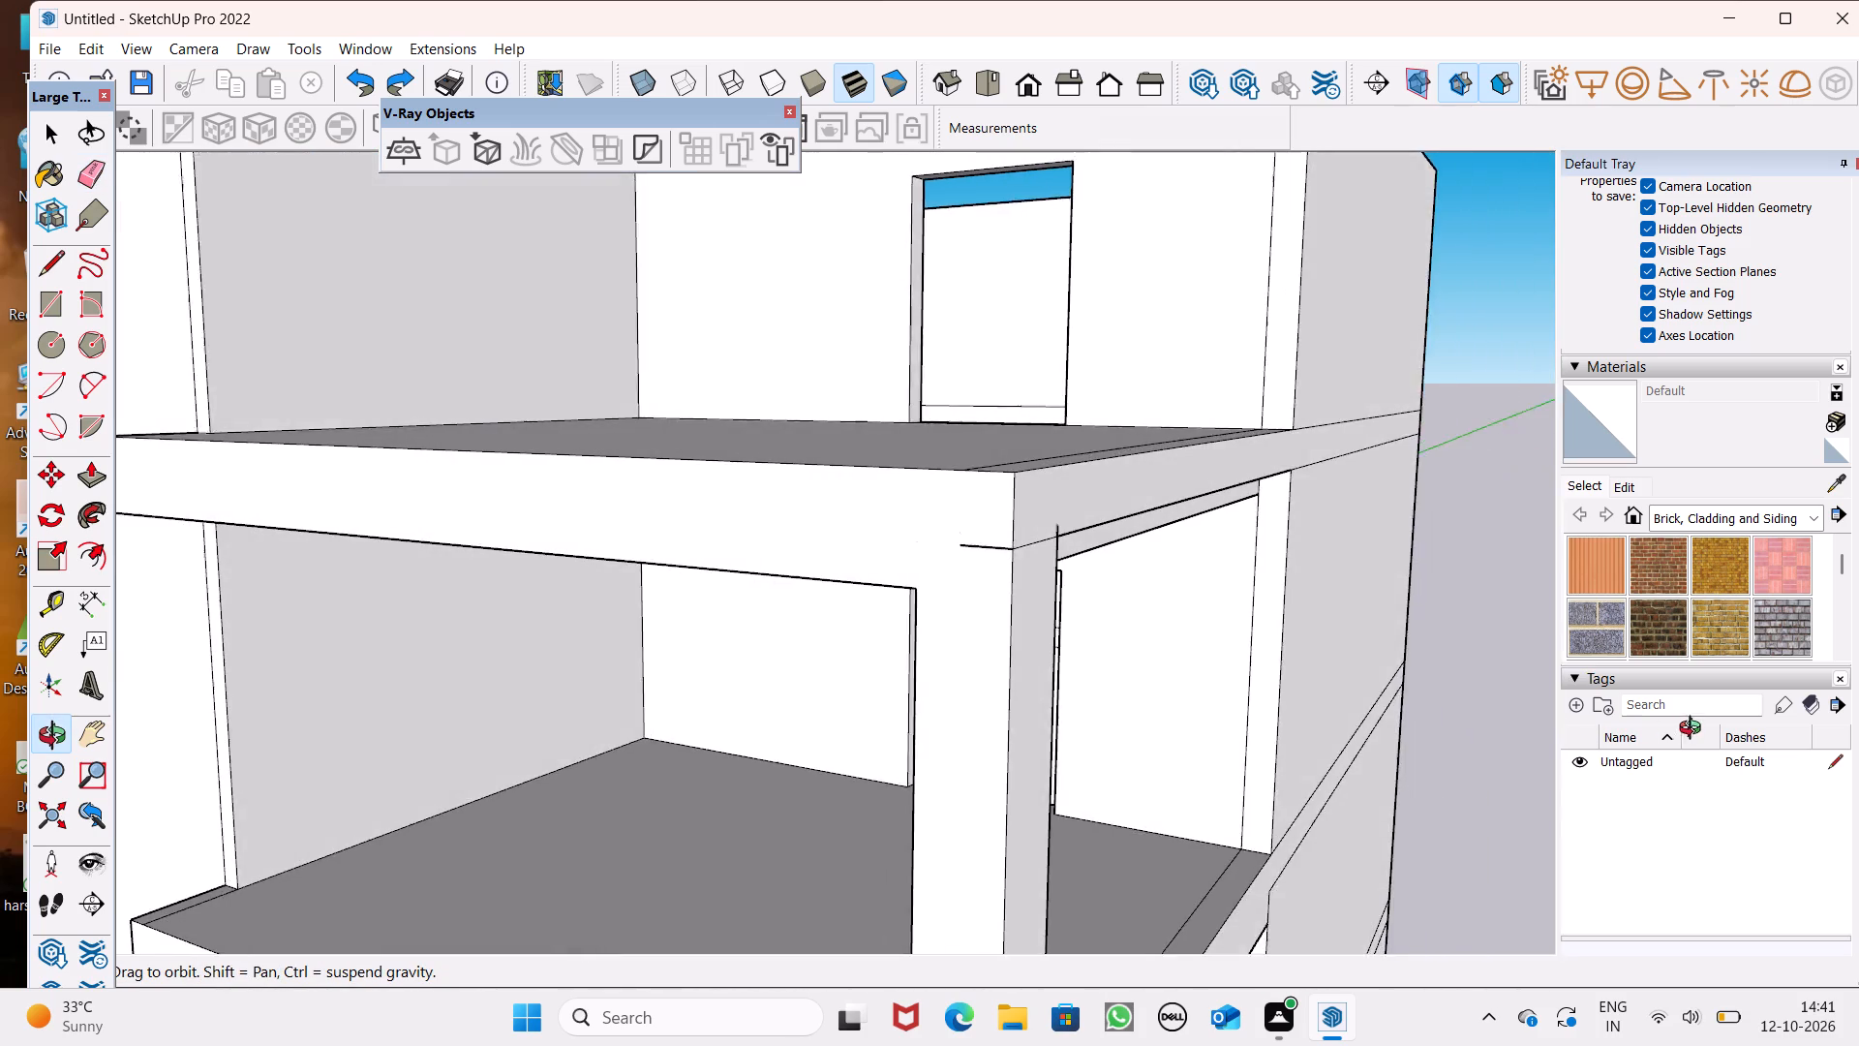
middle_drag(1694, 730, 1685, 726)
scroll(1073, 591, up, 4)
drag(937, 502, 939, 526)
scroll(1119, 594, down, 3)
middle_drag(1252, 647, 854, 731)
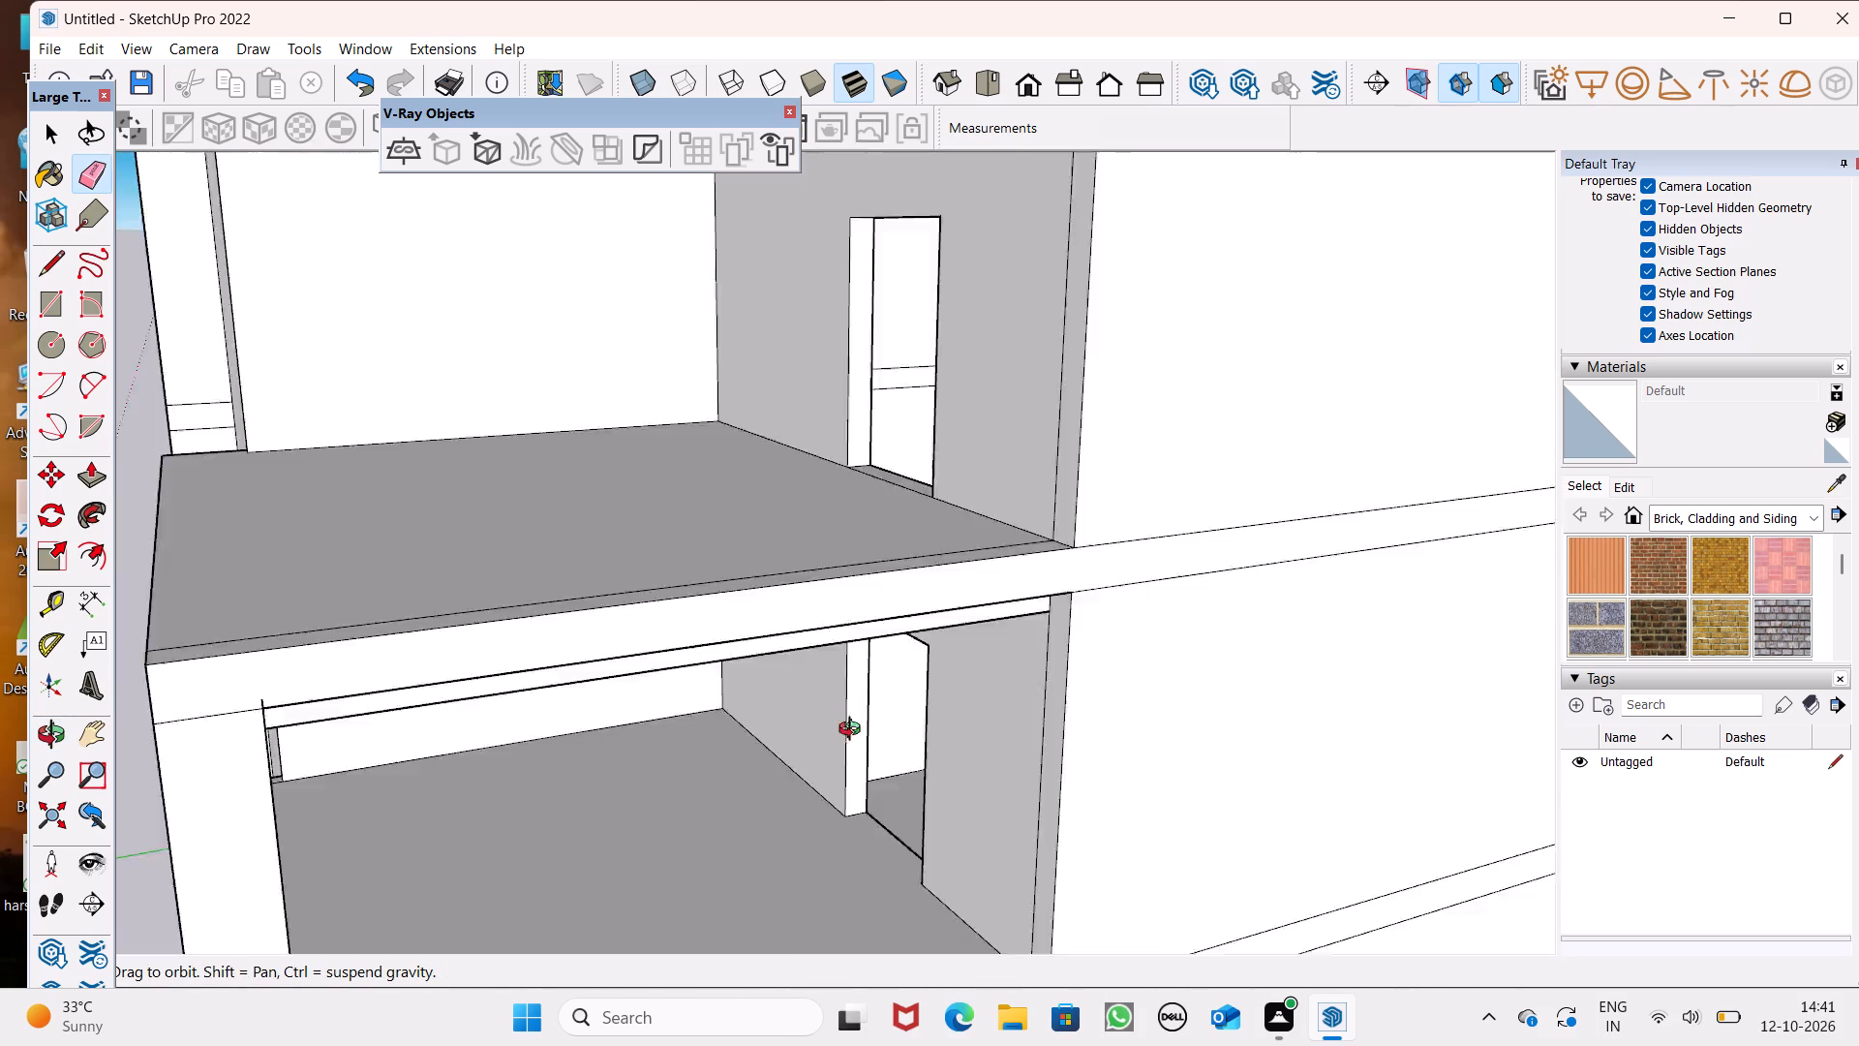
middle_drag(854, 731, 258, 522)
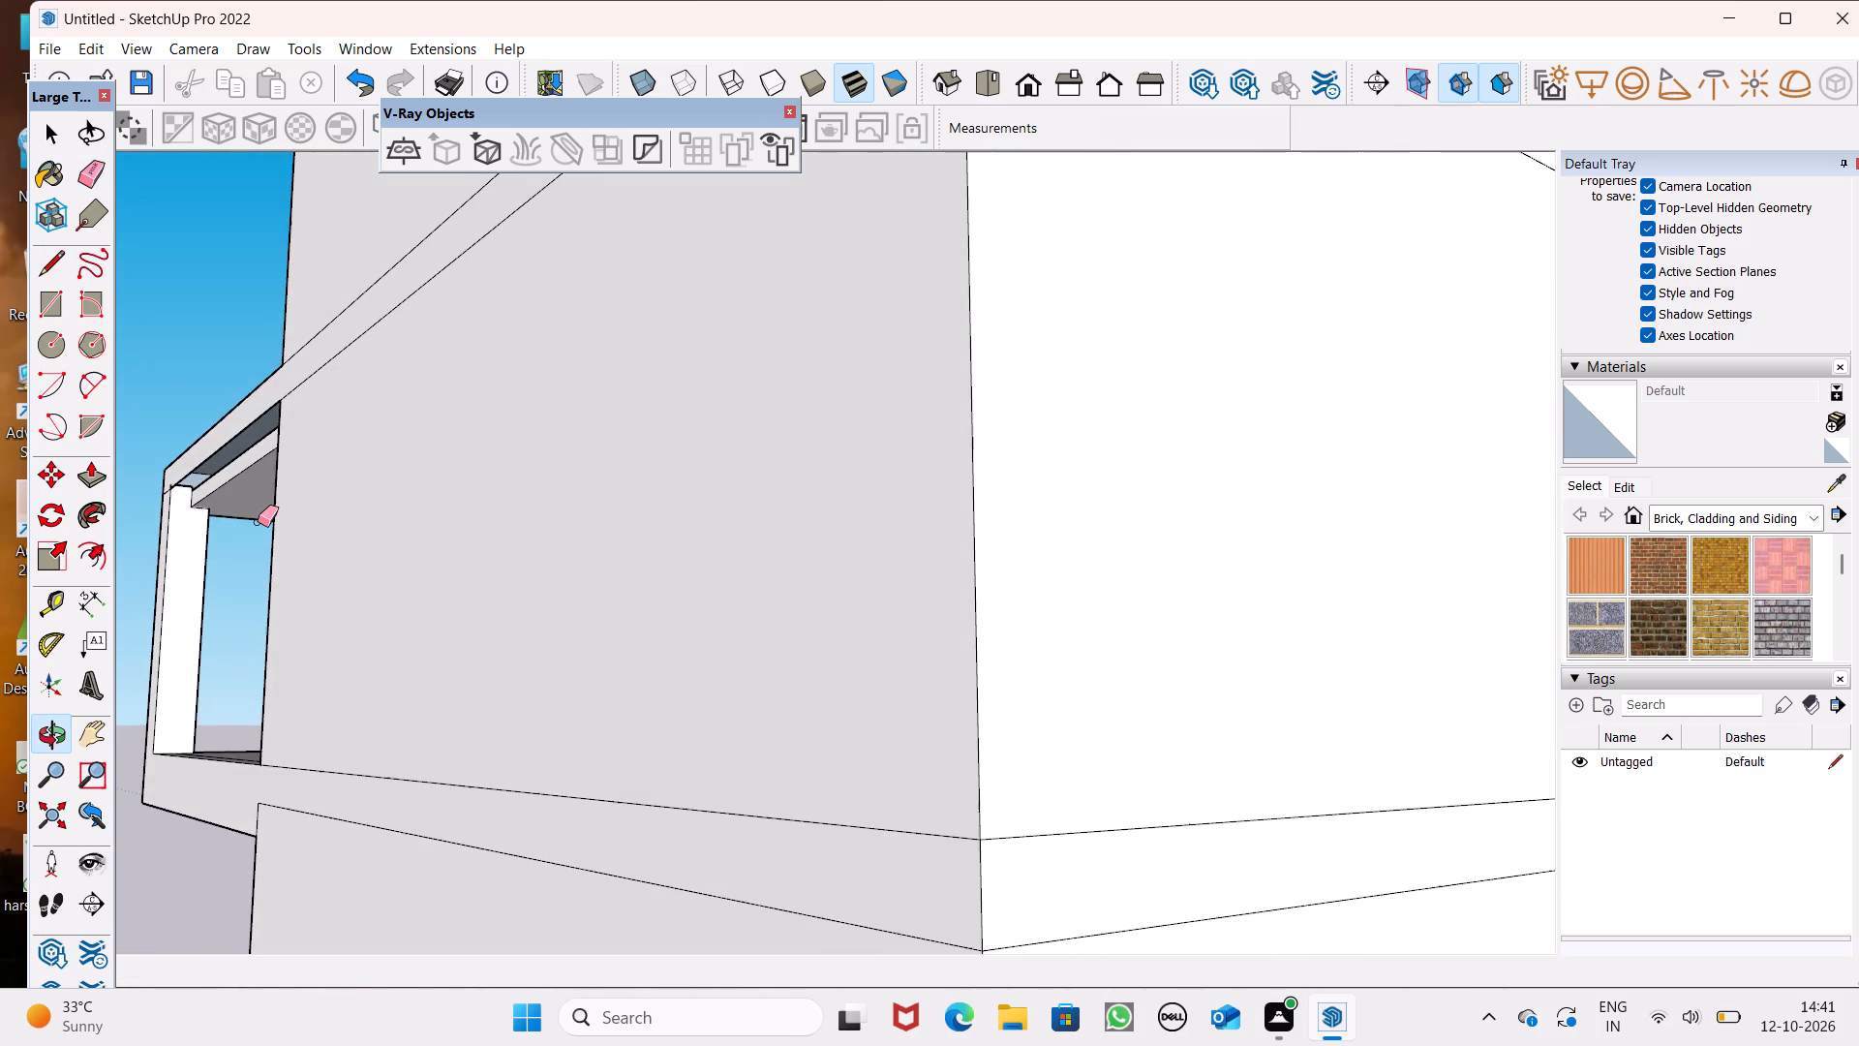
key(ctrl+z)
Draw a vertical line about 1' long from the short front edge's inner end up to the slab's top edge.
middle_drag(316, 586, 1423, 687)
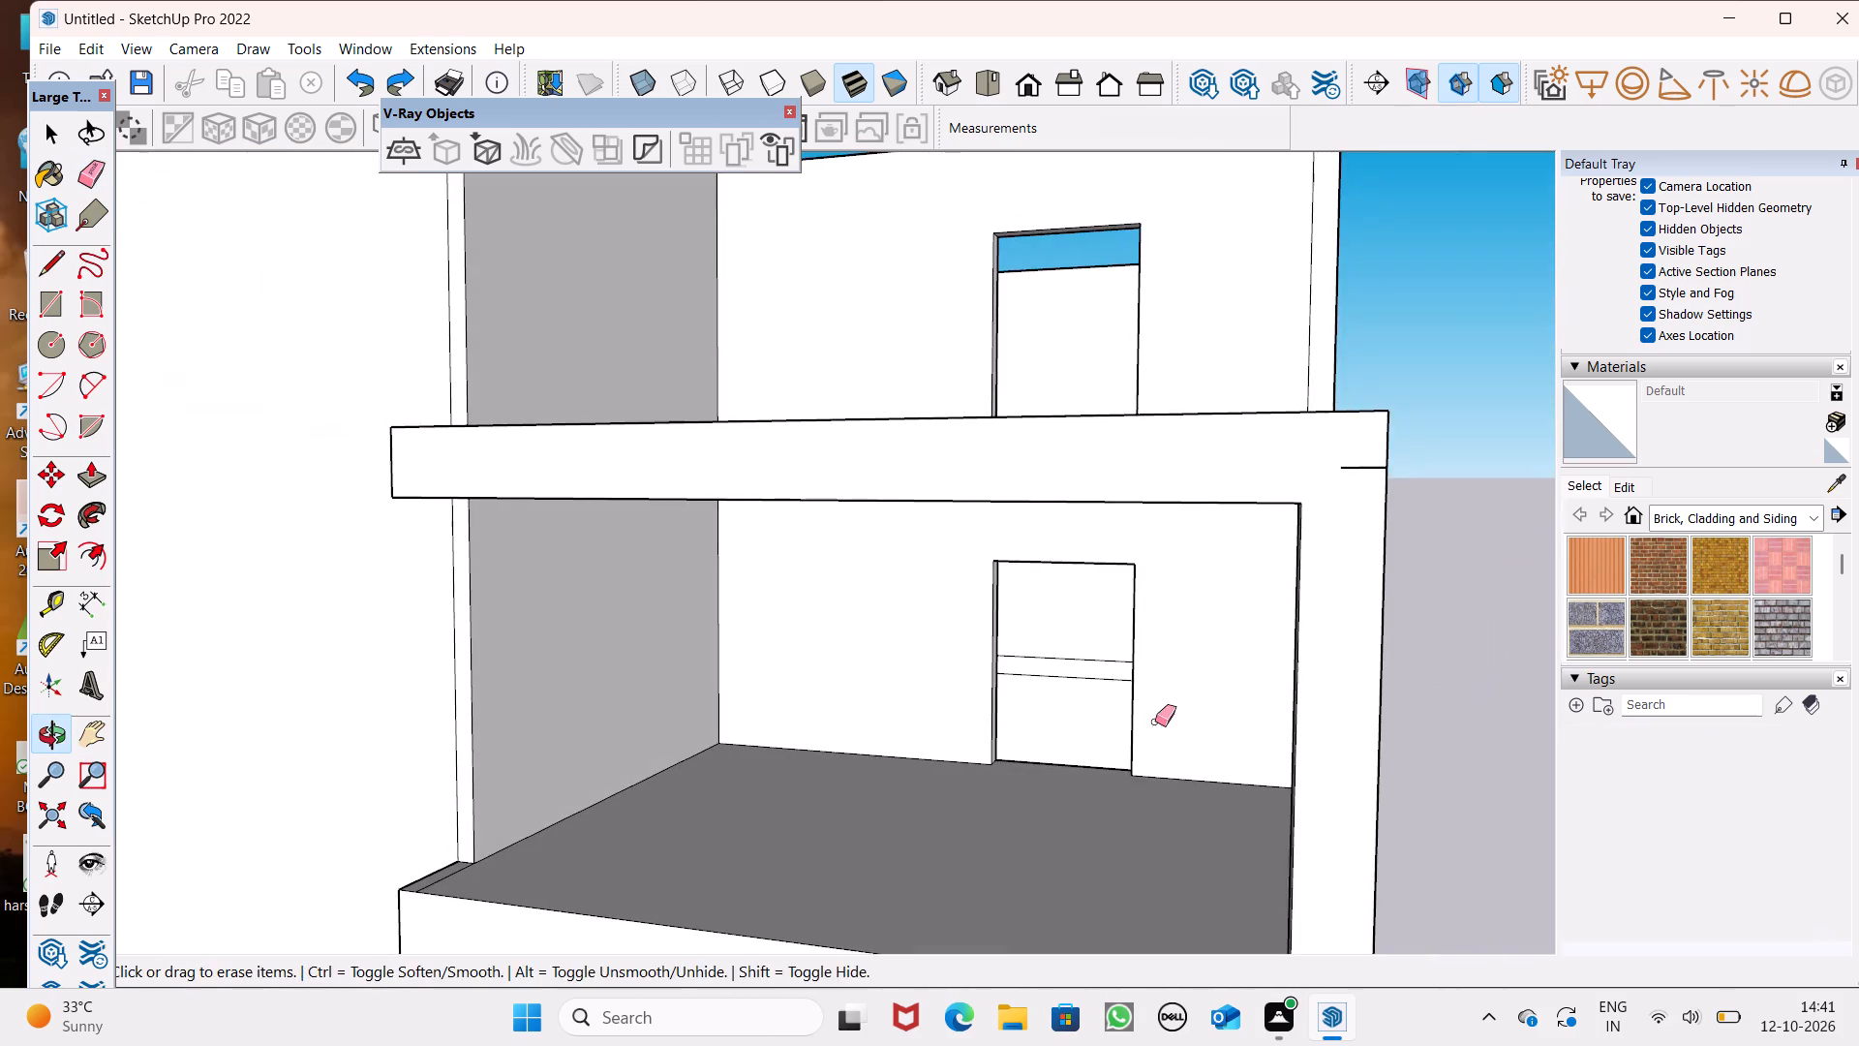
middle_drag(1135, 729, 1307, 720)
scroll(819, 600, down, 3)
middle_drag(961, 730, 1092, 755)
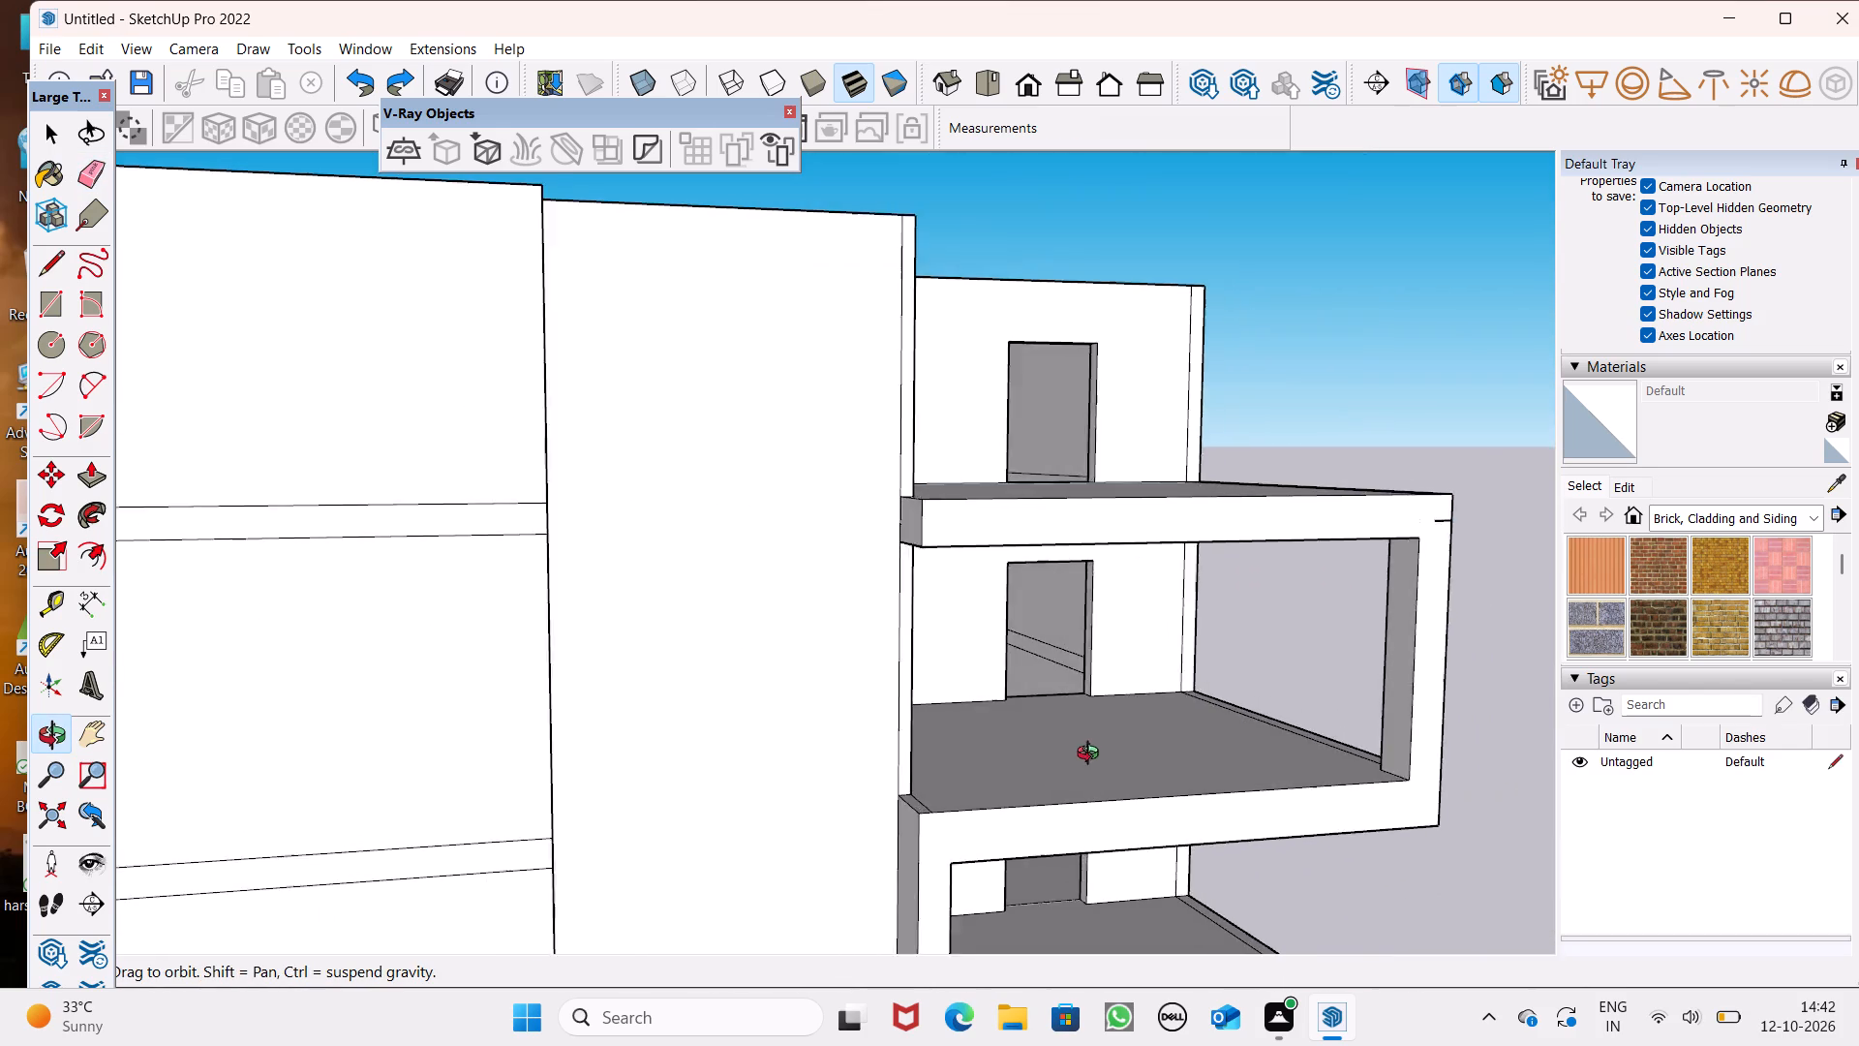
middle_drag(1092, 755, 922, 705)
scroll(965, 682, down, 3)
scroll(1137, 597, down, 4)
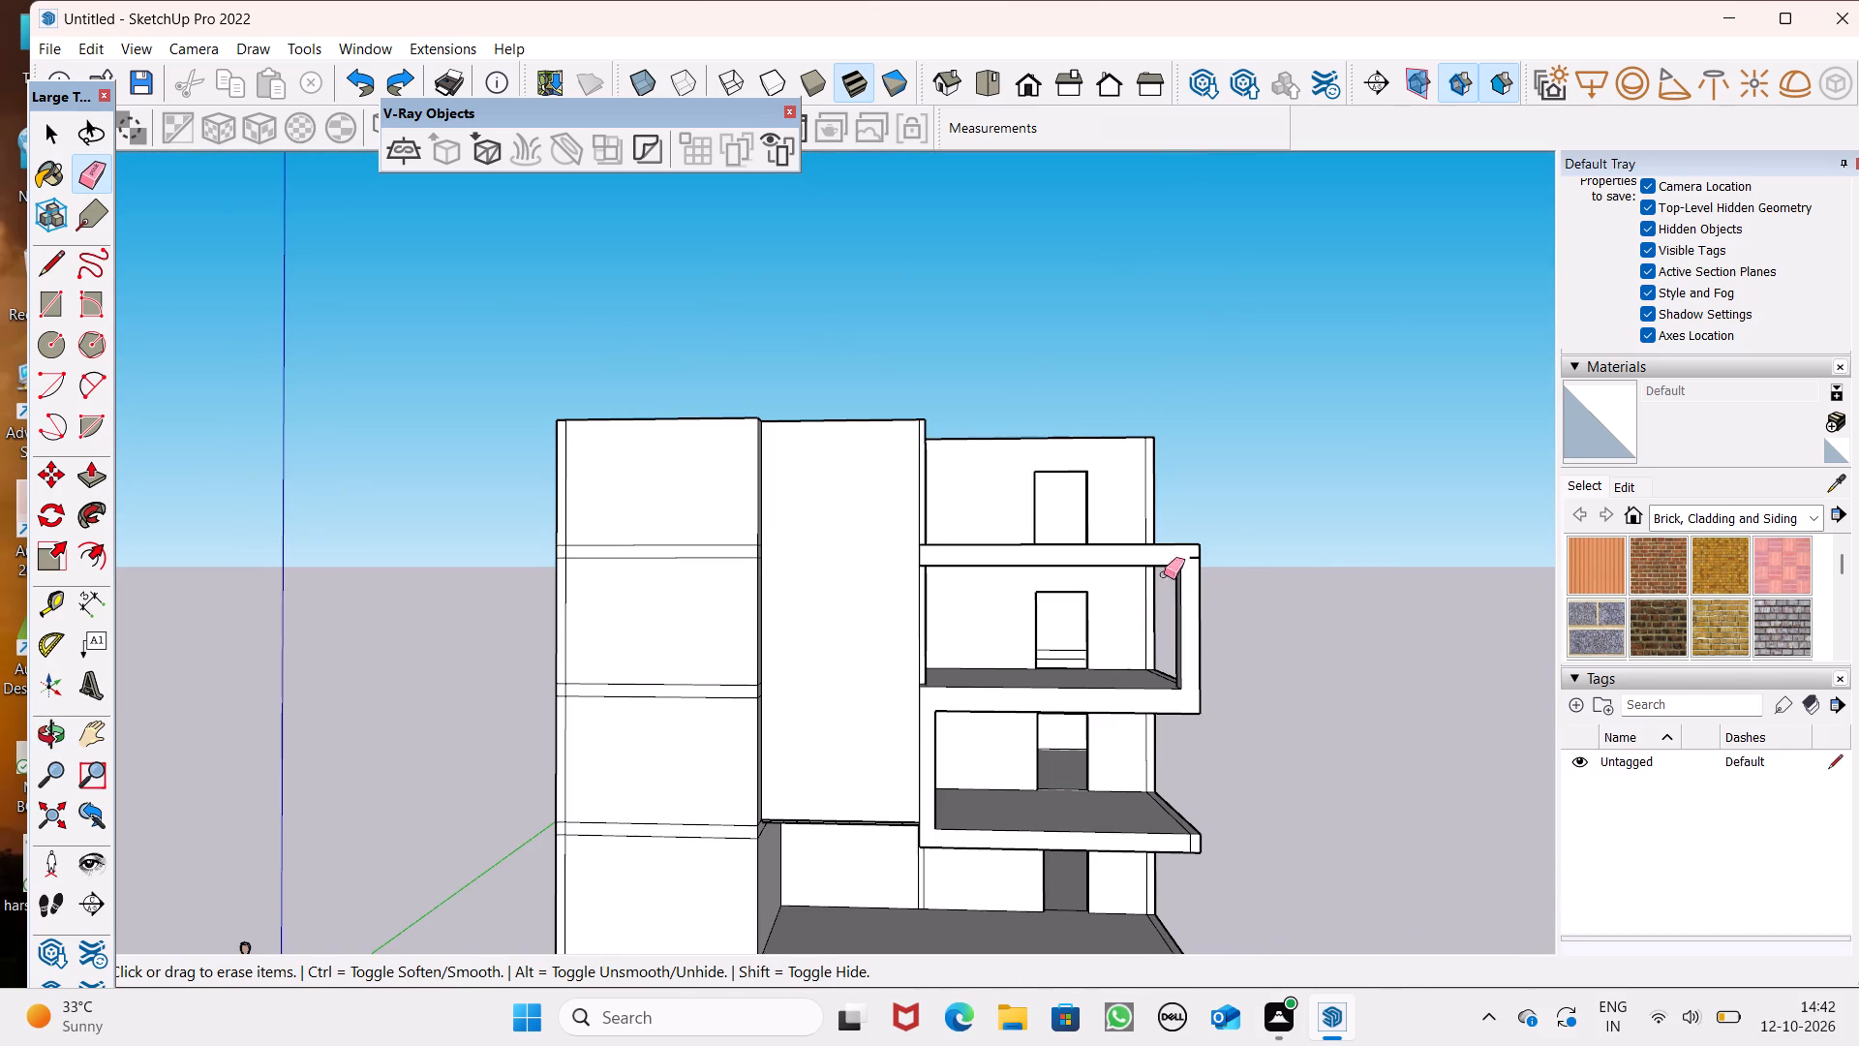
scroll(1178, 555, up, 8)
middle_drag(1204, 686, 1087, 806)
scroll(1119, 686, up, 7)
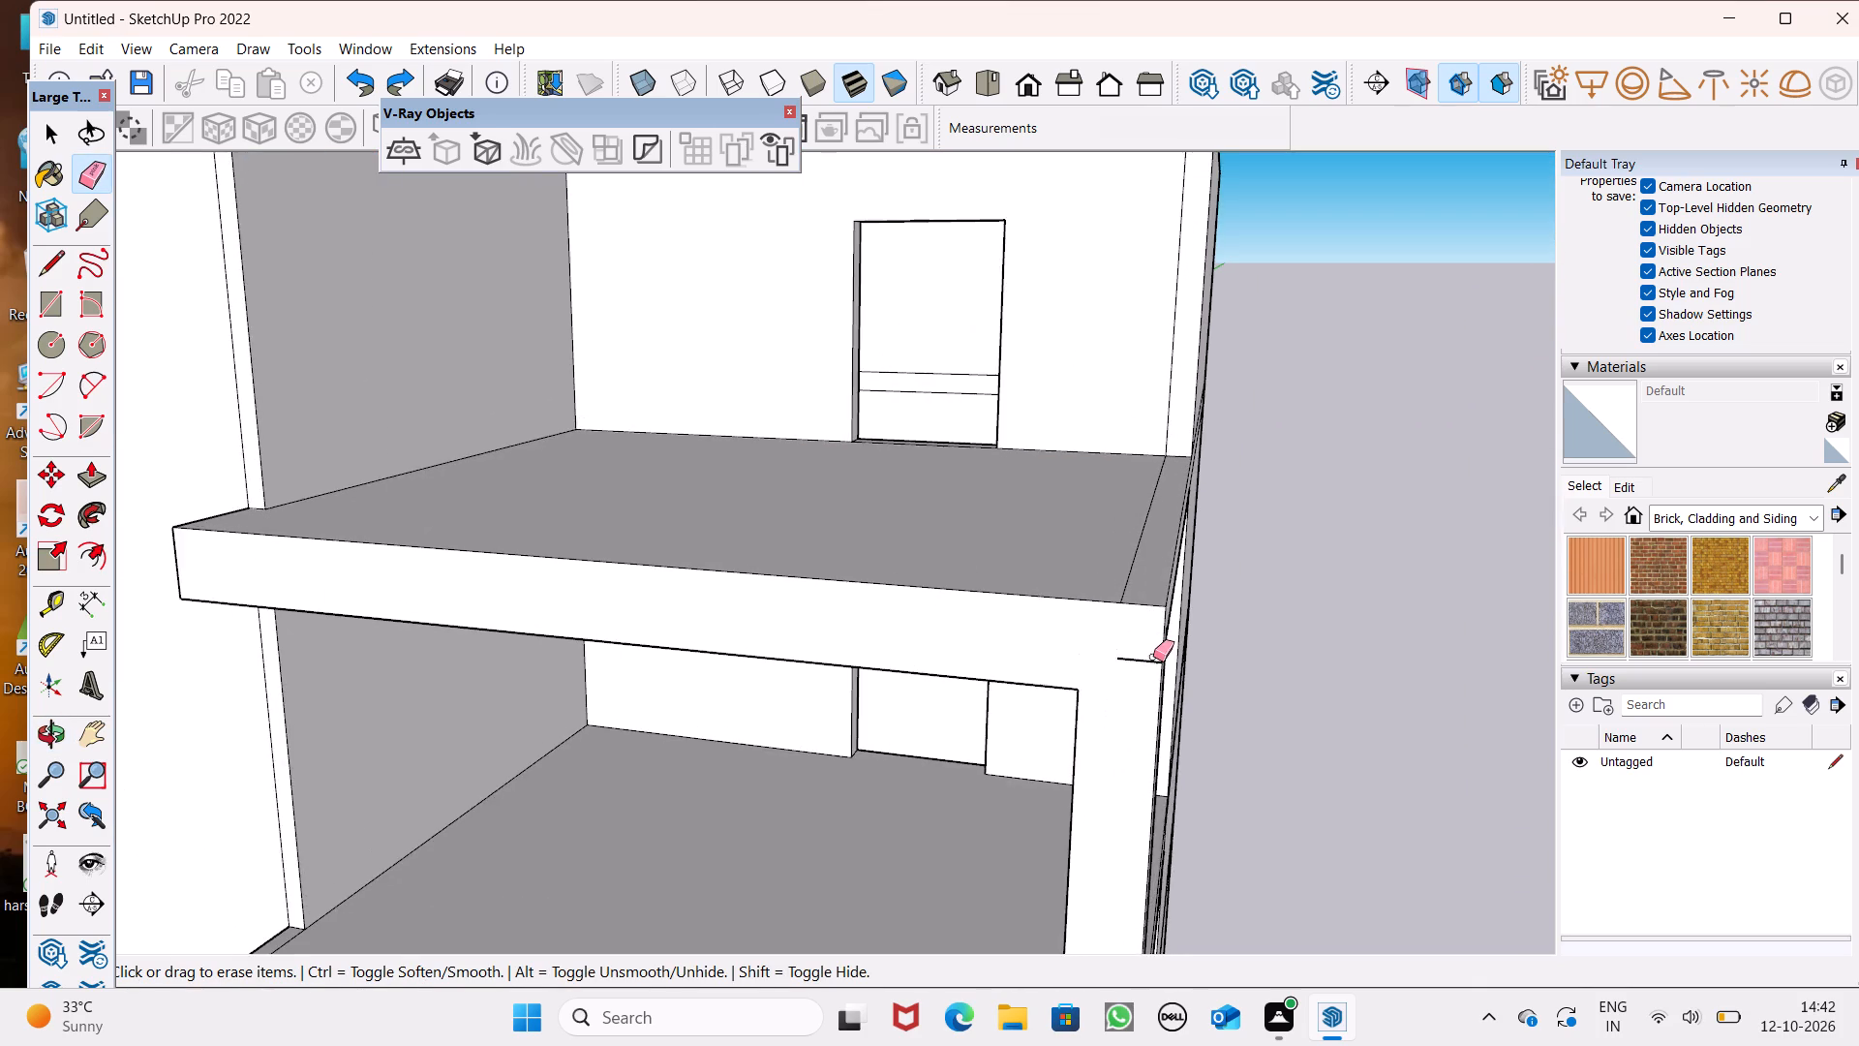
scroll(1159, 652, up, 16)
middle_drag(1174, 708, 1070, 754)
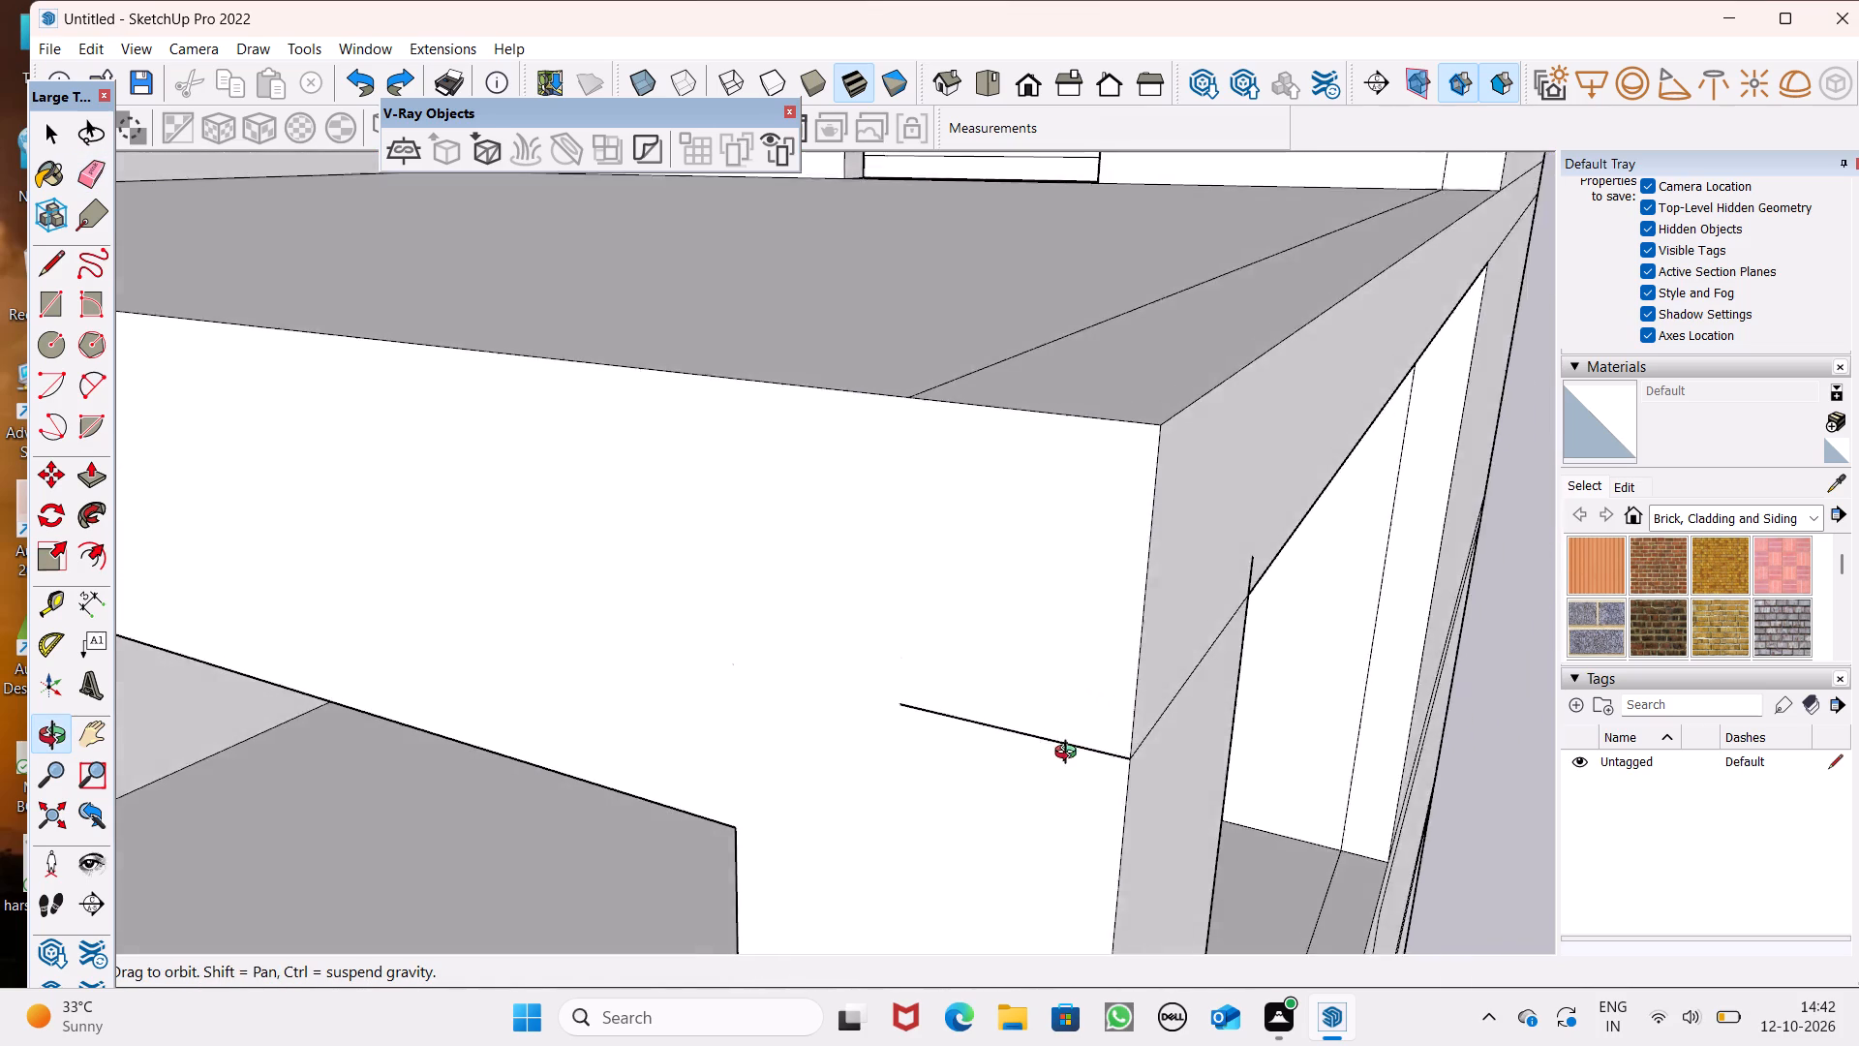
middle_drag(1070, 754, 1162, 743)
click(54, 274)
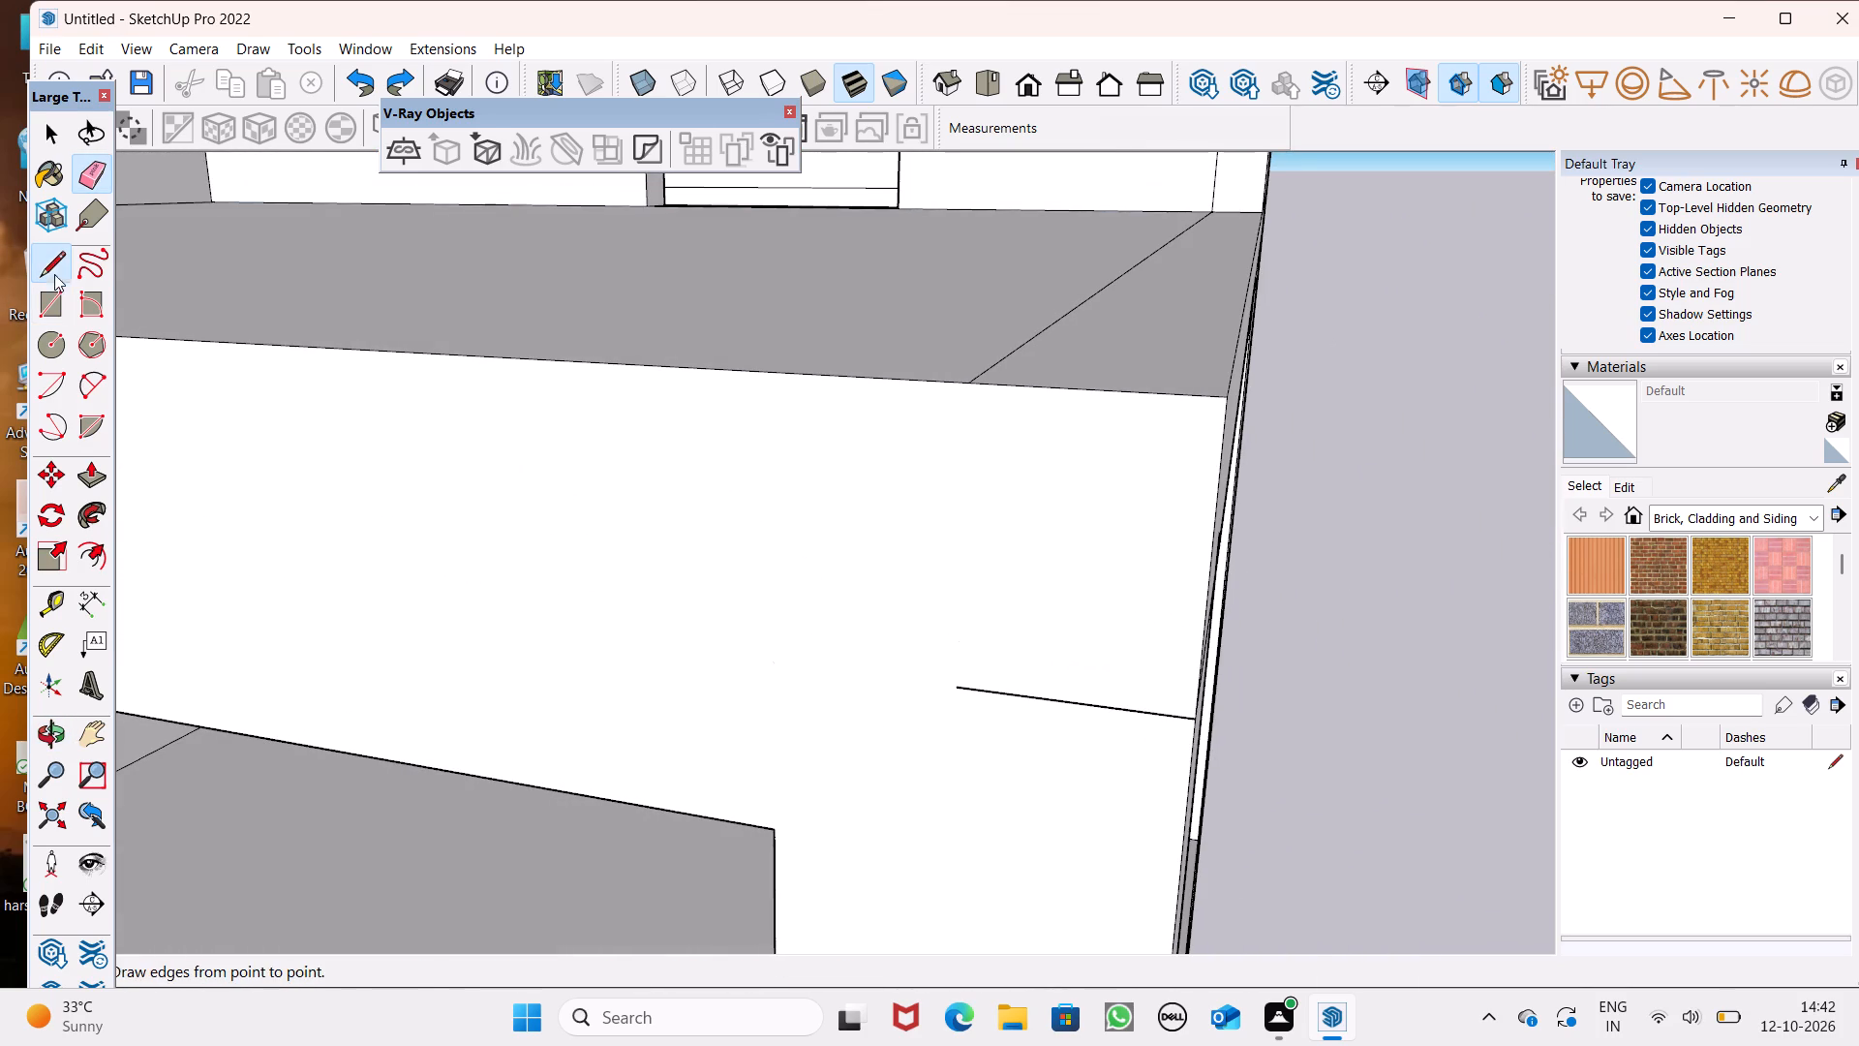
drag(956, 690, 953, 667)
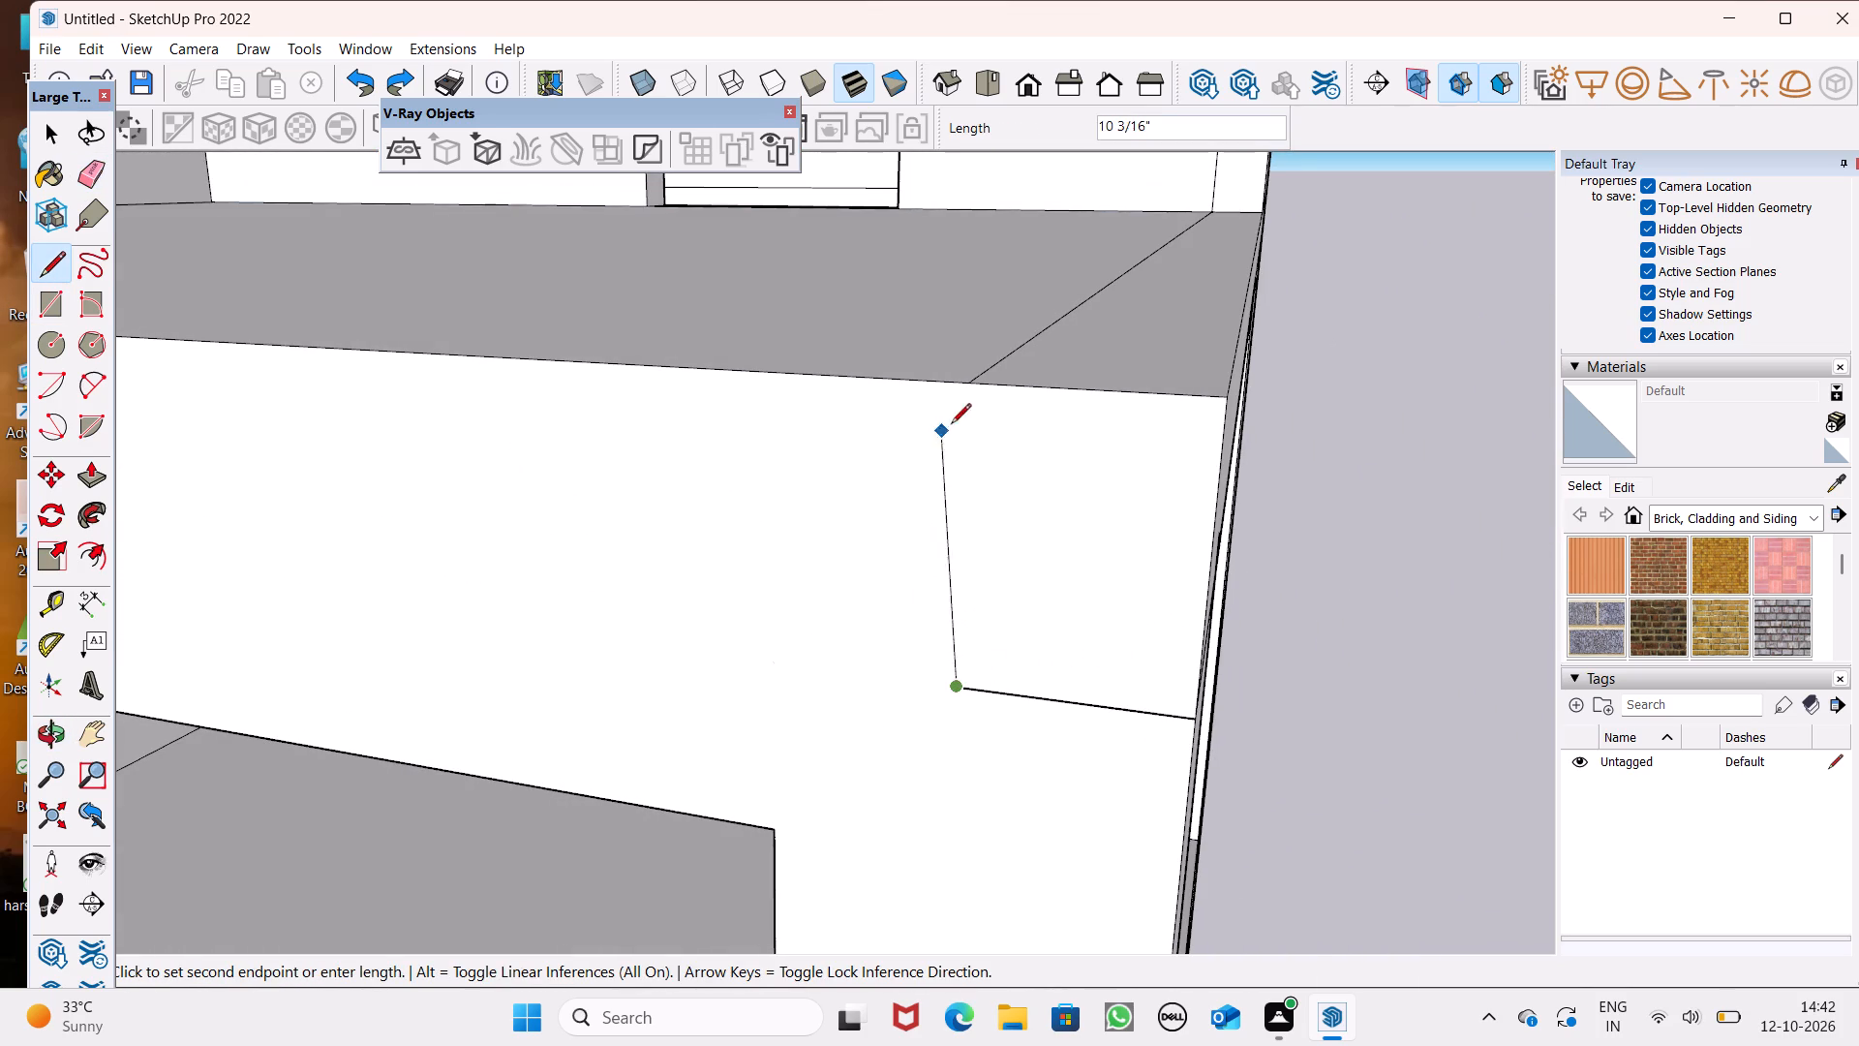
click(969, 388)
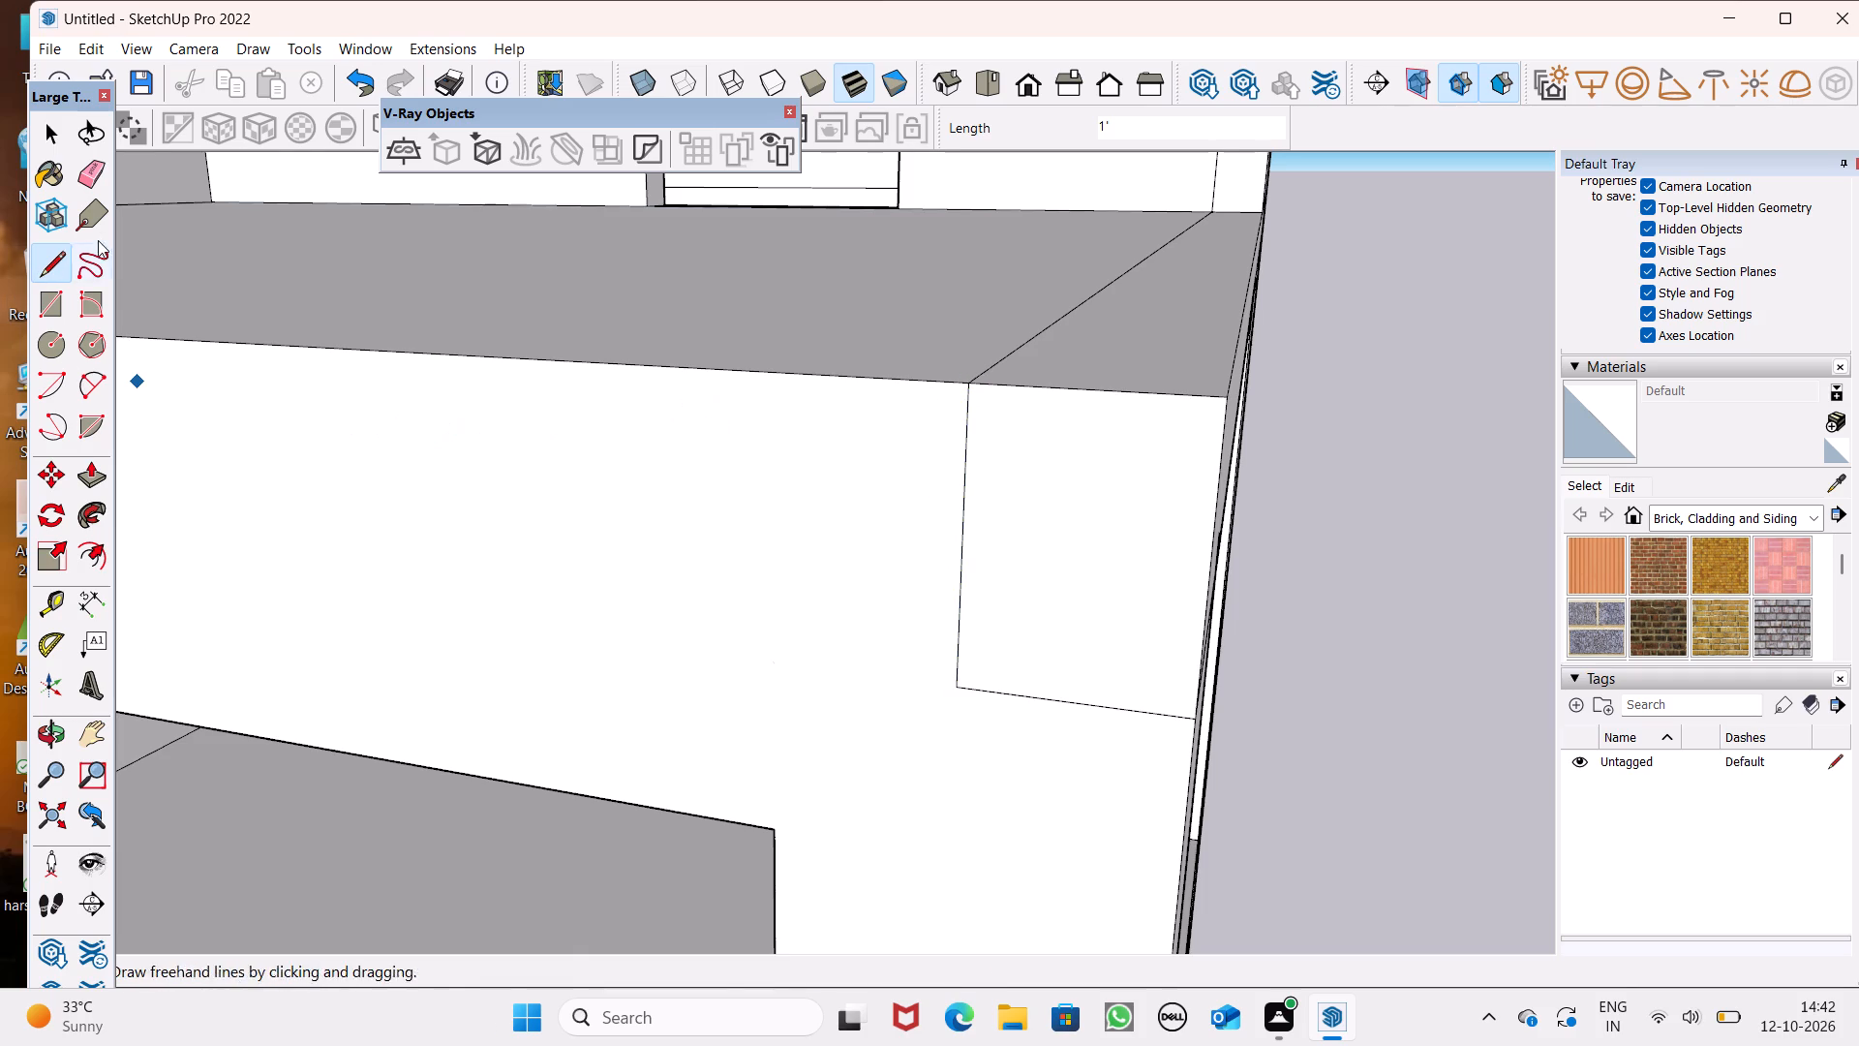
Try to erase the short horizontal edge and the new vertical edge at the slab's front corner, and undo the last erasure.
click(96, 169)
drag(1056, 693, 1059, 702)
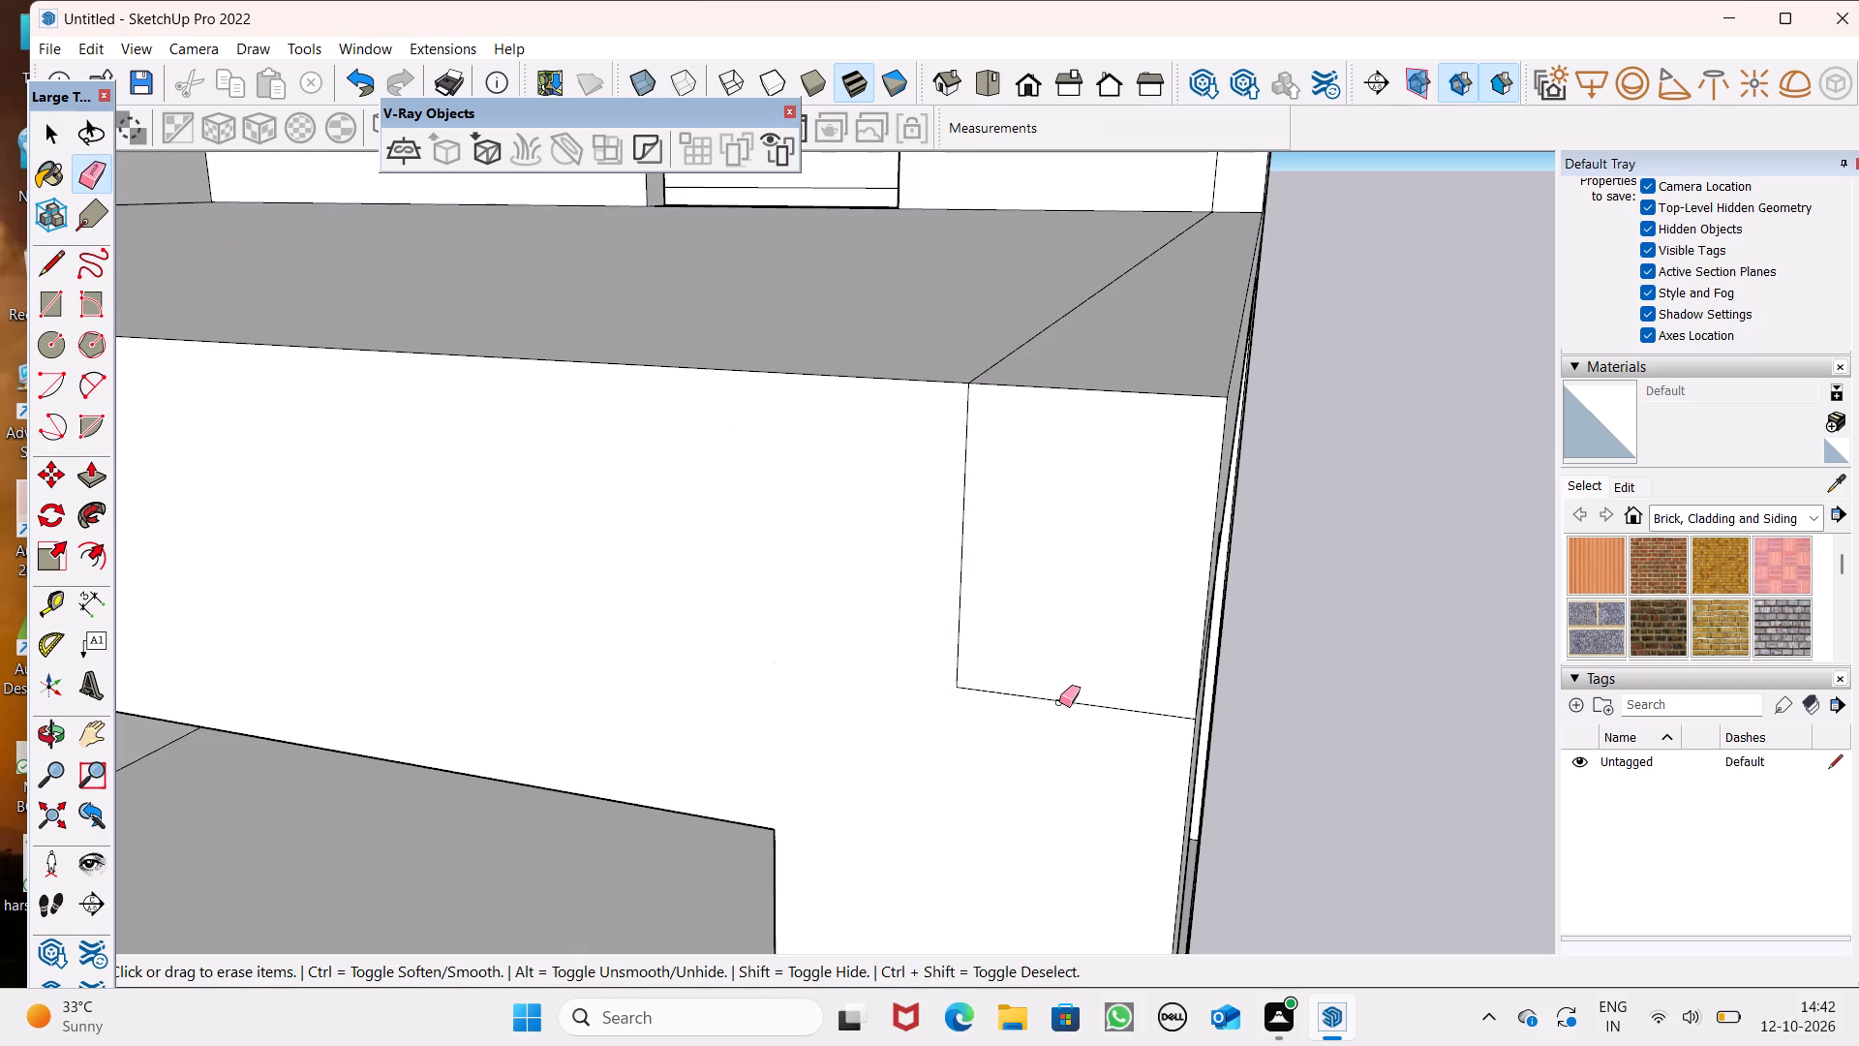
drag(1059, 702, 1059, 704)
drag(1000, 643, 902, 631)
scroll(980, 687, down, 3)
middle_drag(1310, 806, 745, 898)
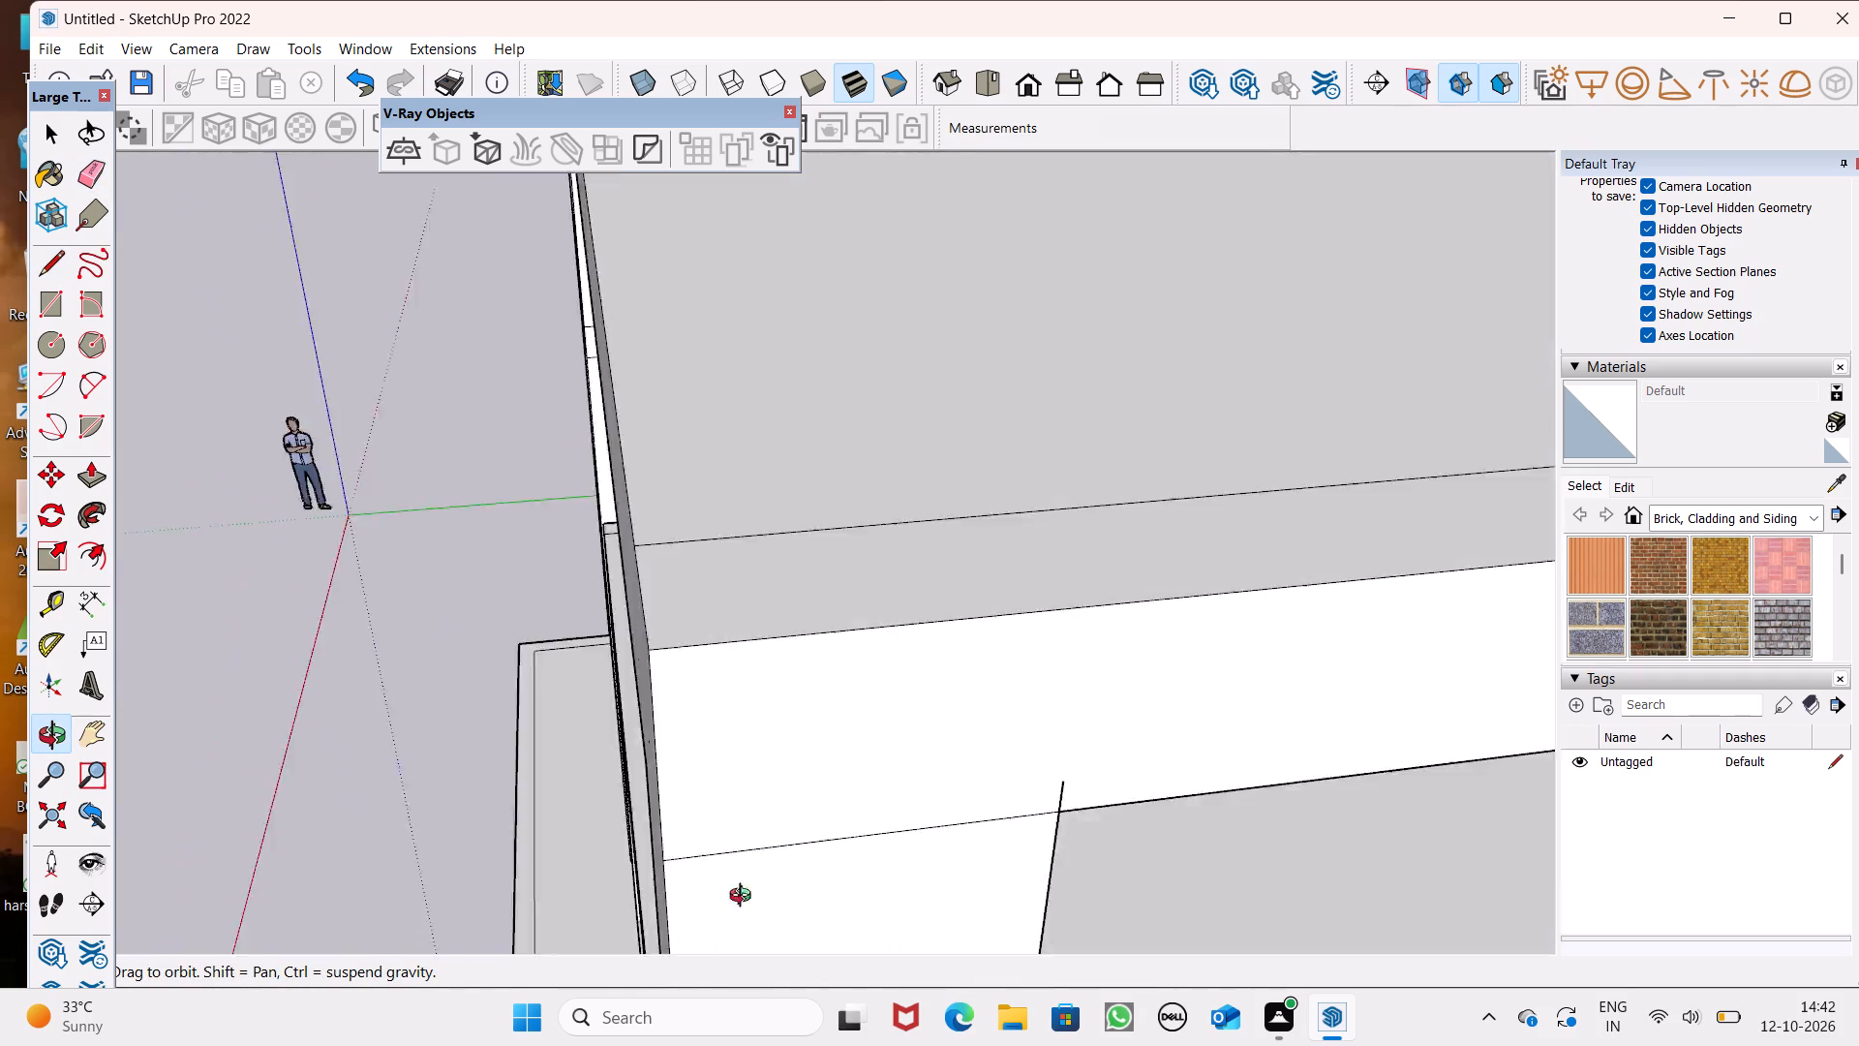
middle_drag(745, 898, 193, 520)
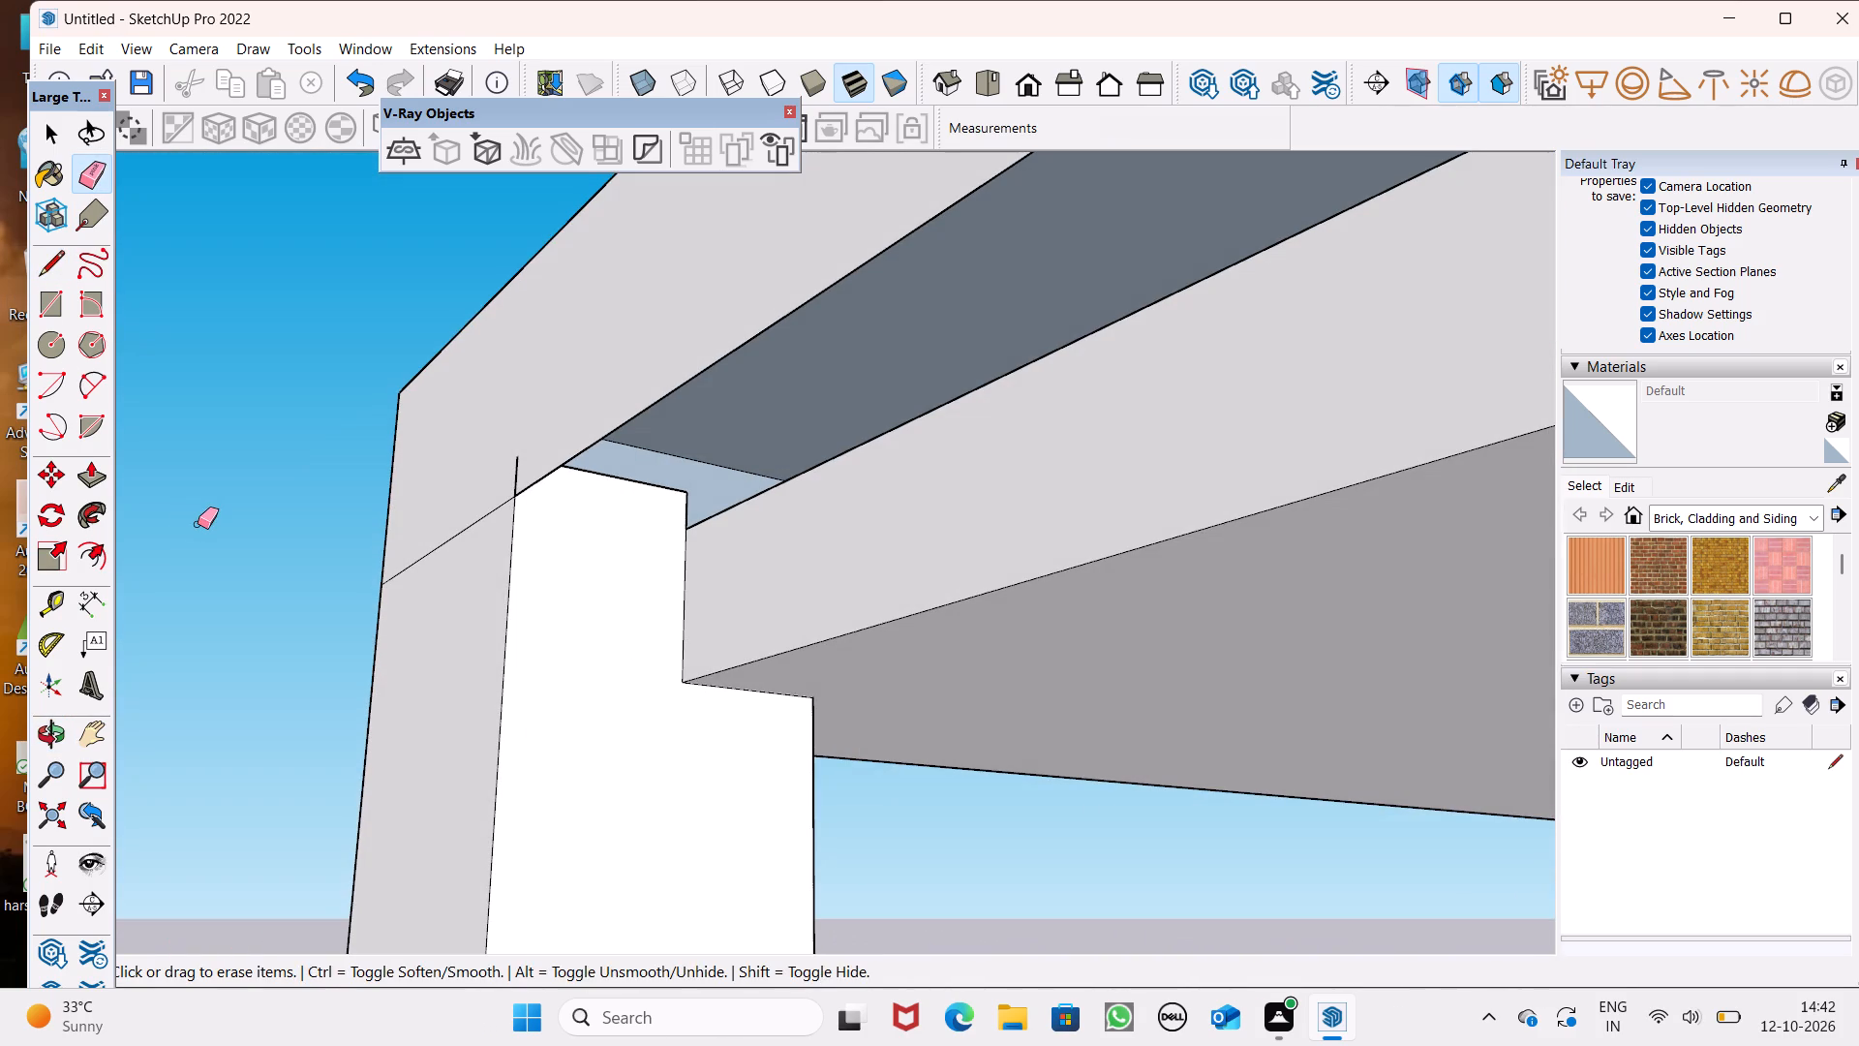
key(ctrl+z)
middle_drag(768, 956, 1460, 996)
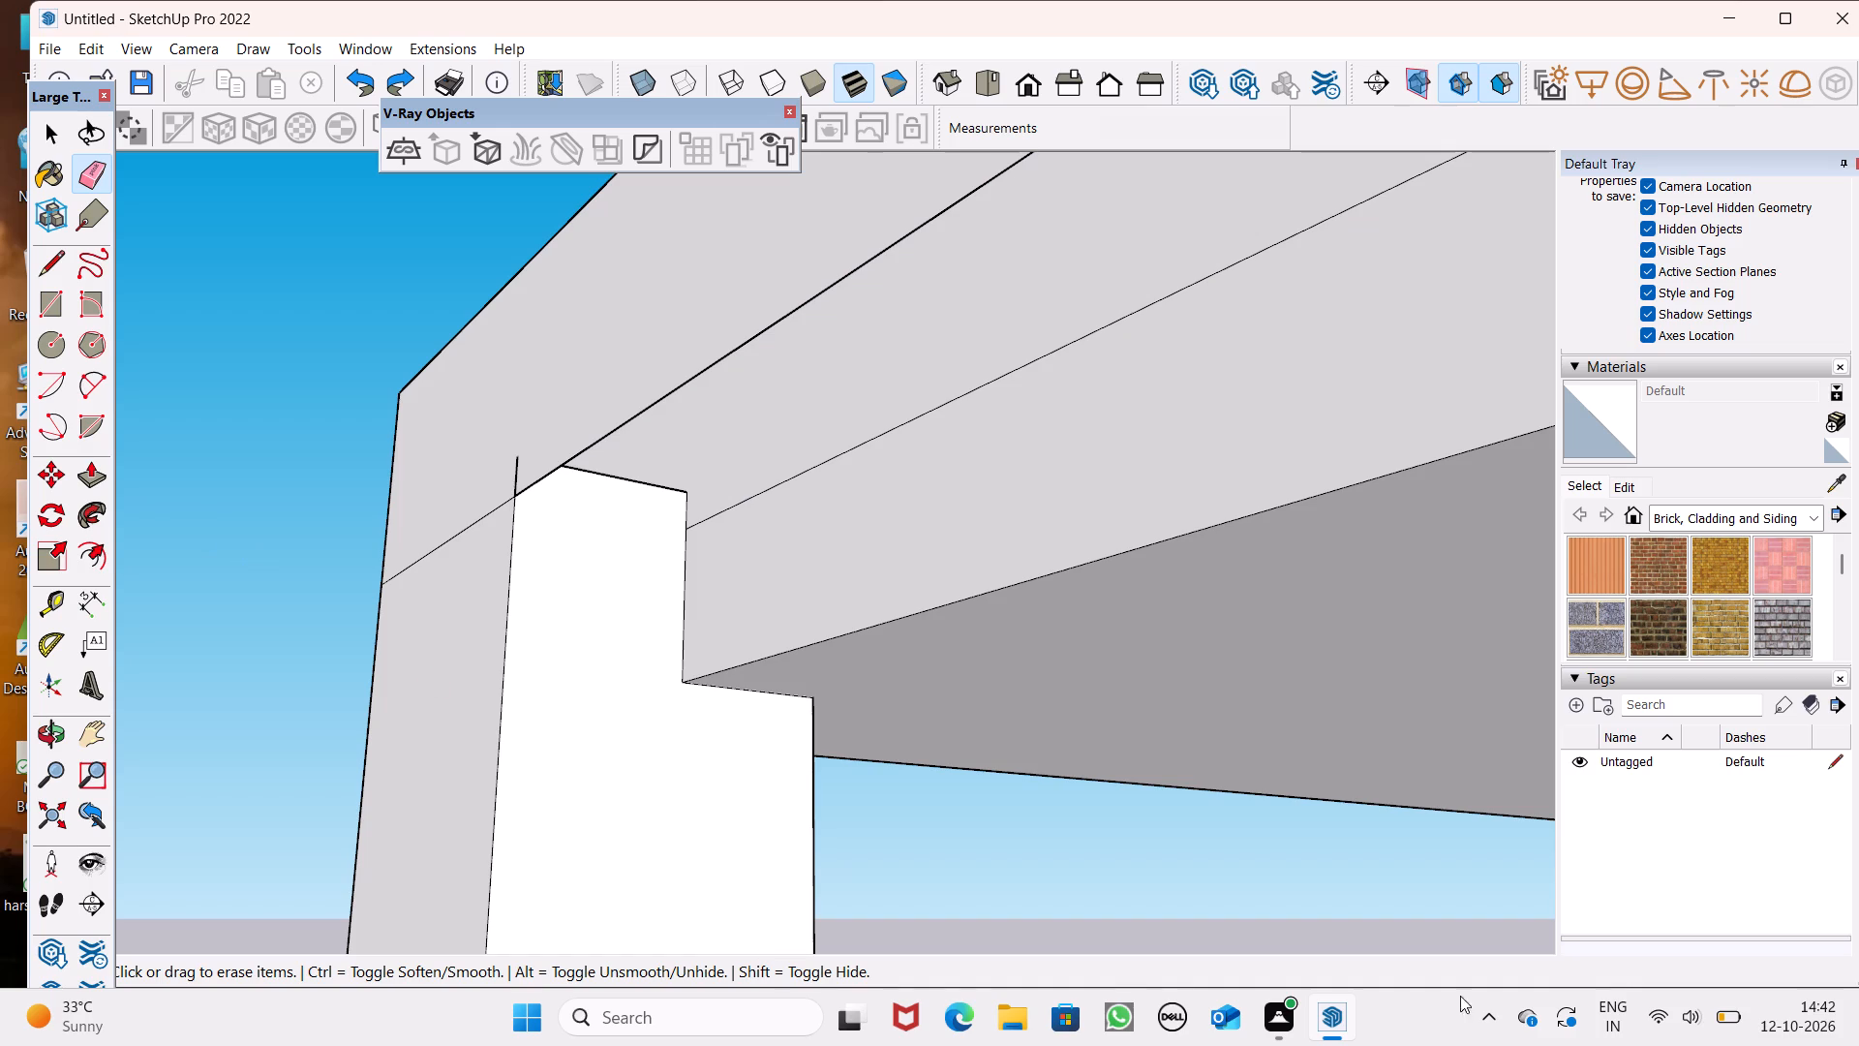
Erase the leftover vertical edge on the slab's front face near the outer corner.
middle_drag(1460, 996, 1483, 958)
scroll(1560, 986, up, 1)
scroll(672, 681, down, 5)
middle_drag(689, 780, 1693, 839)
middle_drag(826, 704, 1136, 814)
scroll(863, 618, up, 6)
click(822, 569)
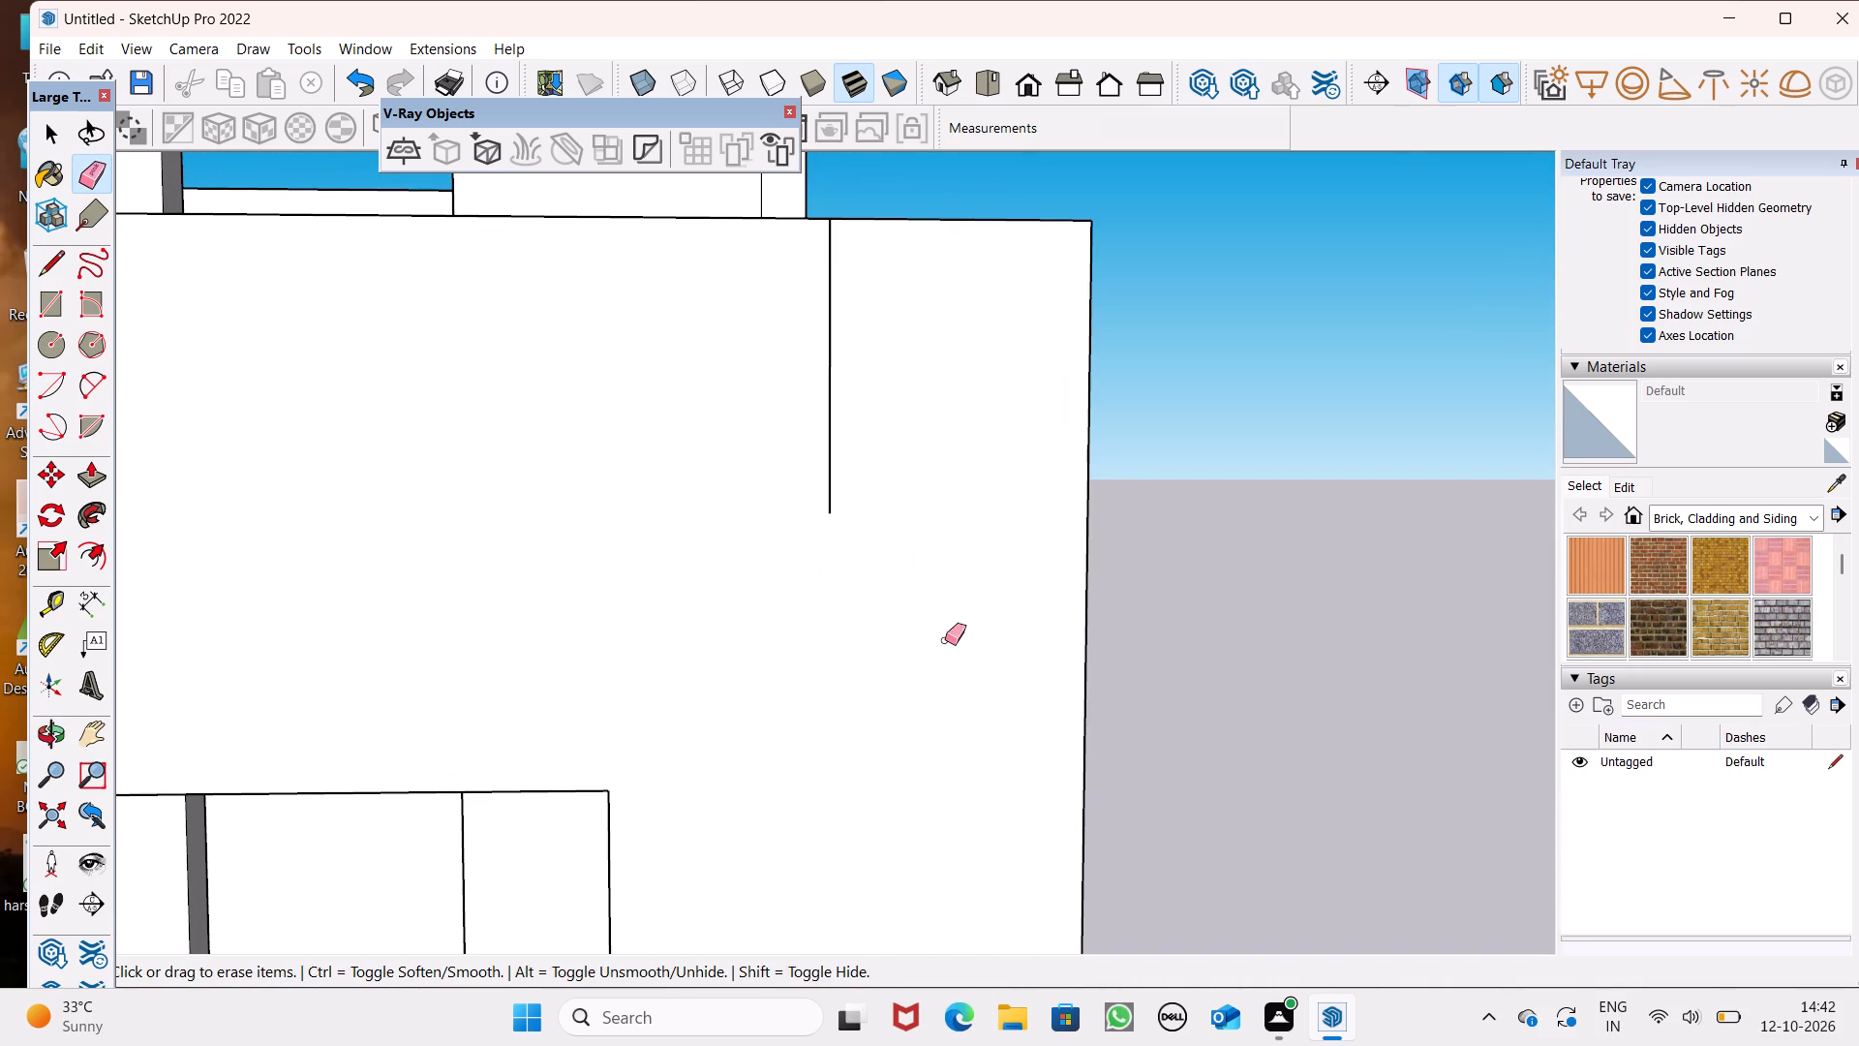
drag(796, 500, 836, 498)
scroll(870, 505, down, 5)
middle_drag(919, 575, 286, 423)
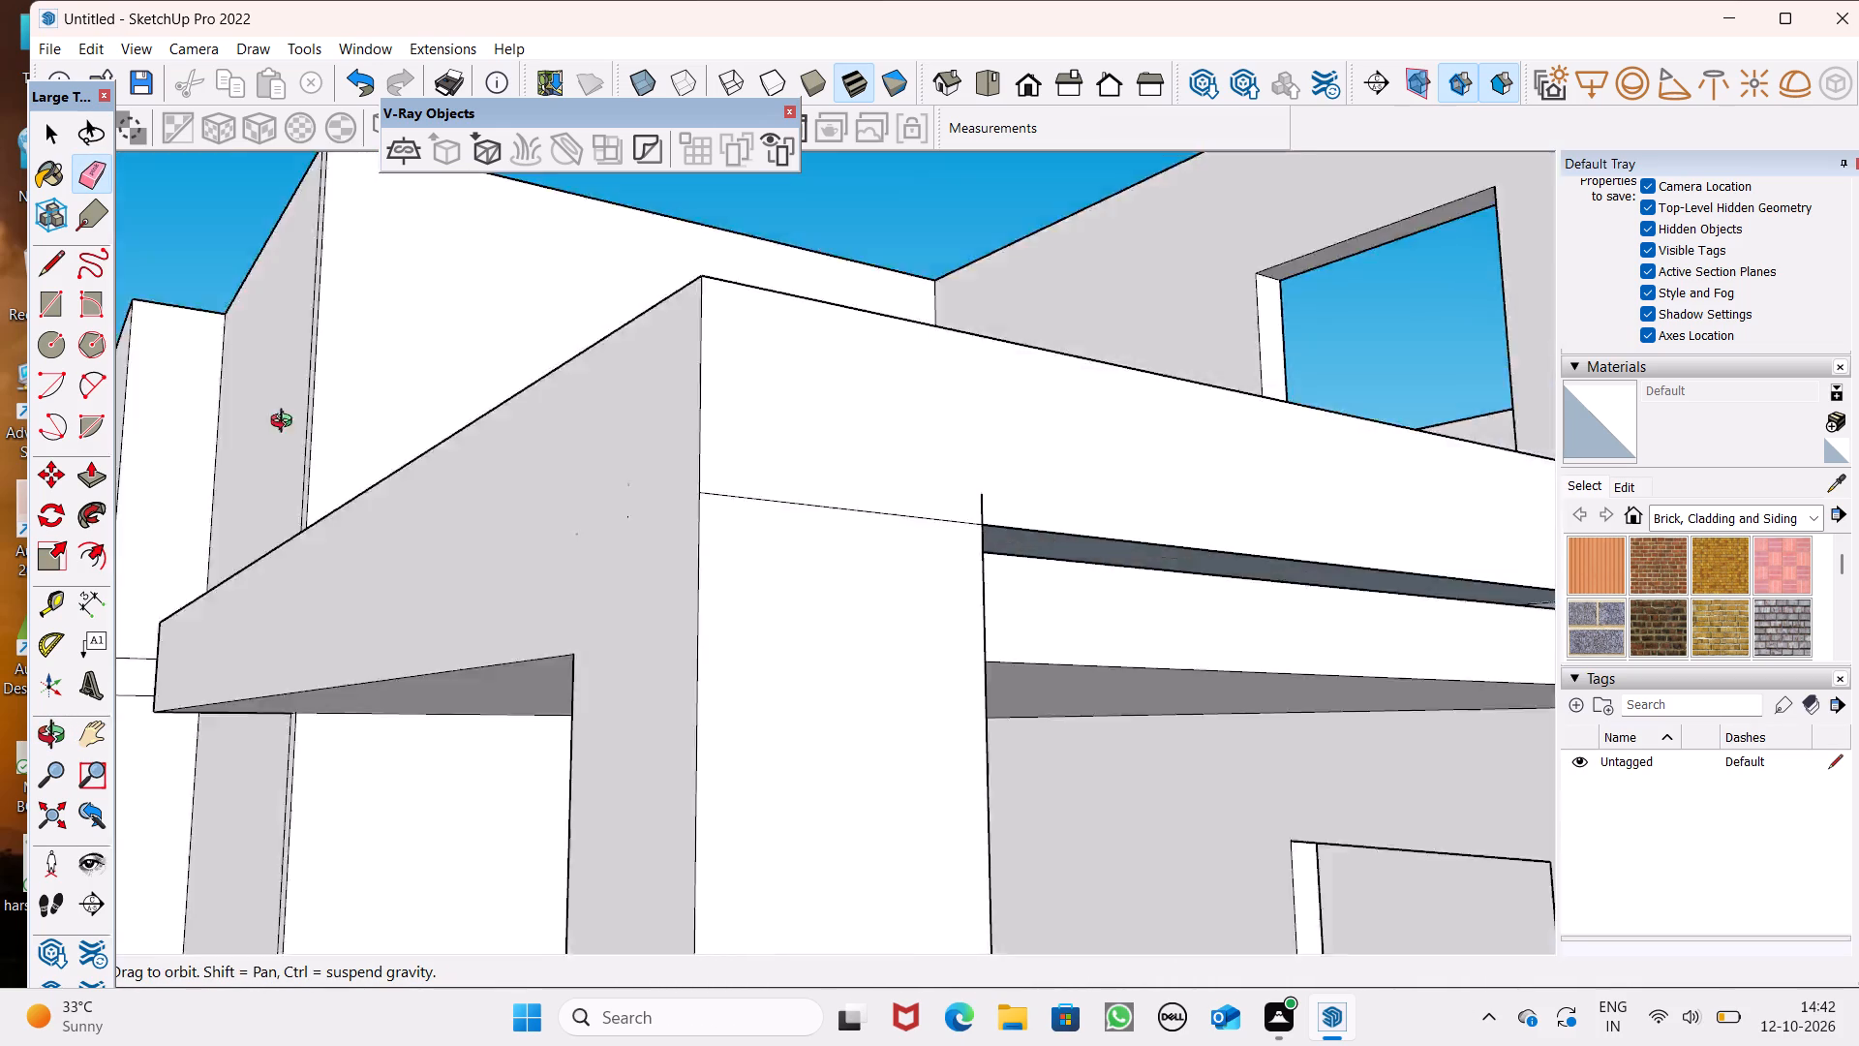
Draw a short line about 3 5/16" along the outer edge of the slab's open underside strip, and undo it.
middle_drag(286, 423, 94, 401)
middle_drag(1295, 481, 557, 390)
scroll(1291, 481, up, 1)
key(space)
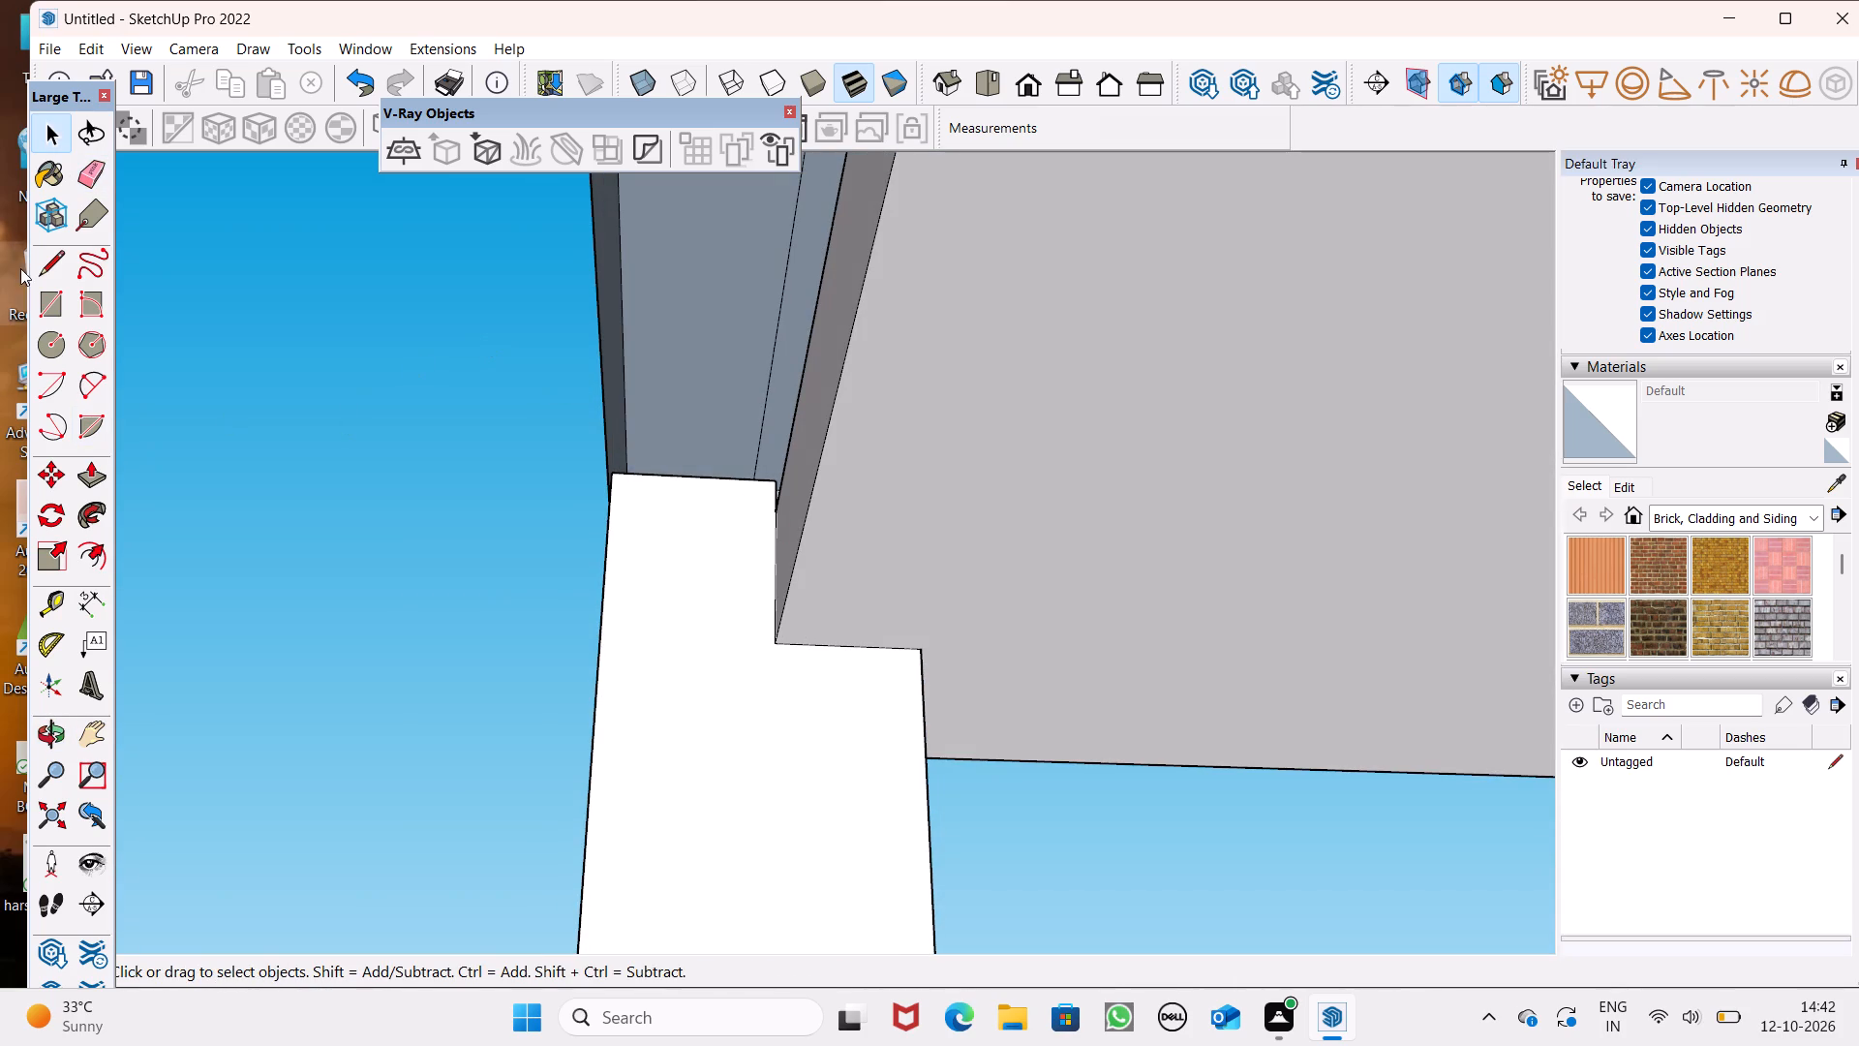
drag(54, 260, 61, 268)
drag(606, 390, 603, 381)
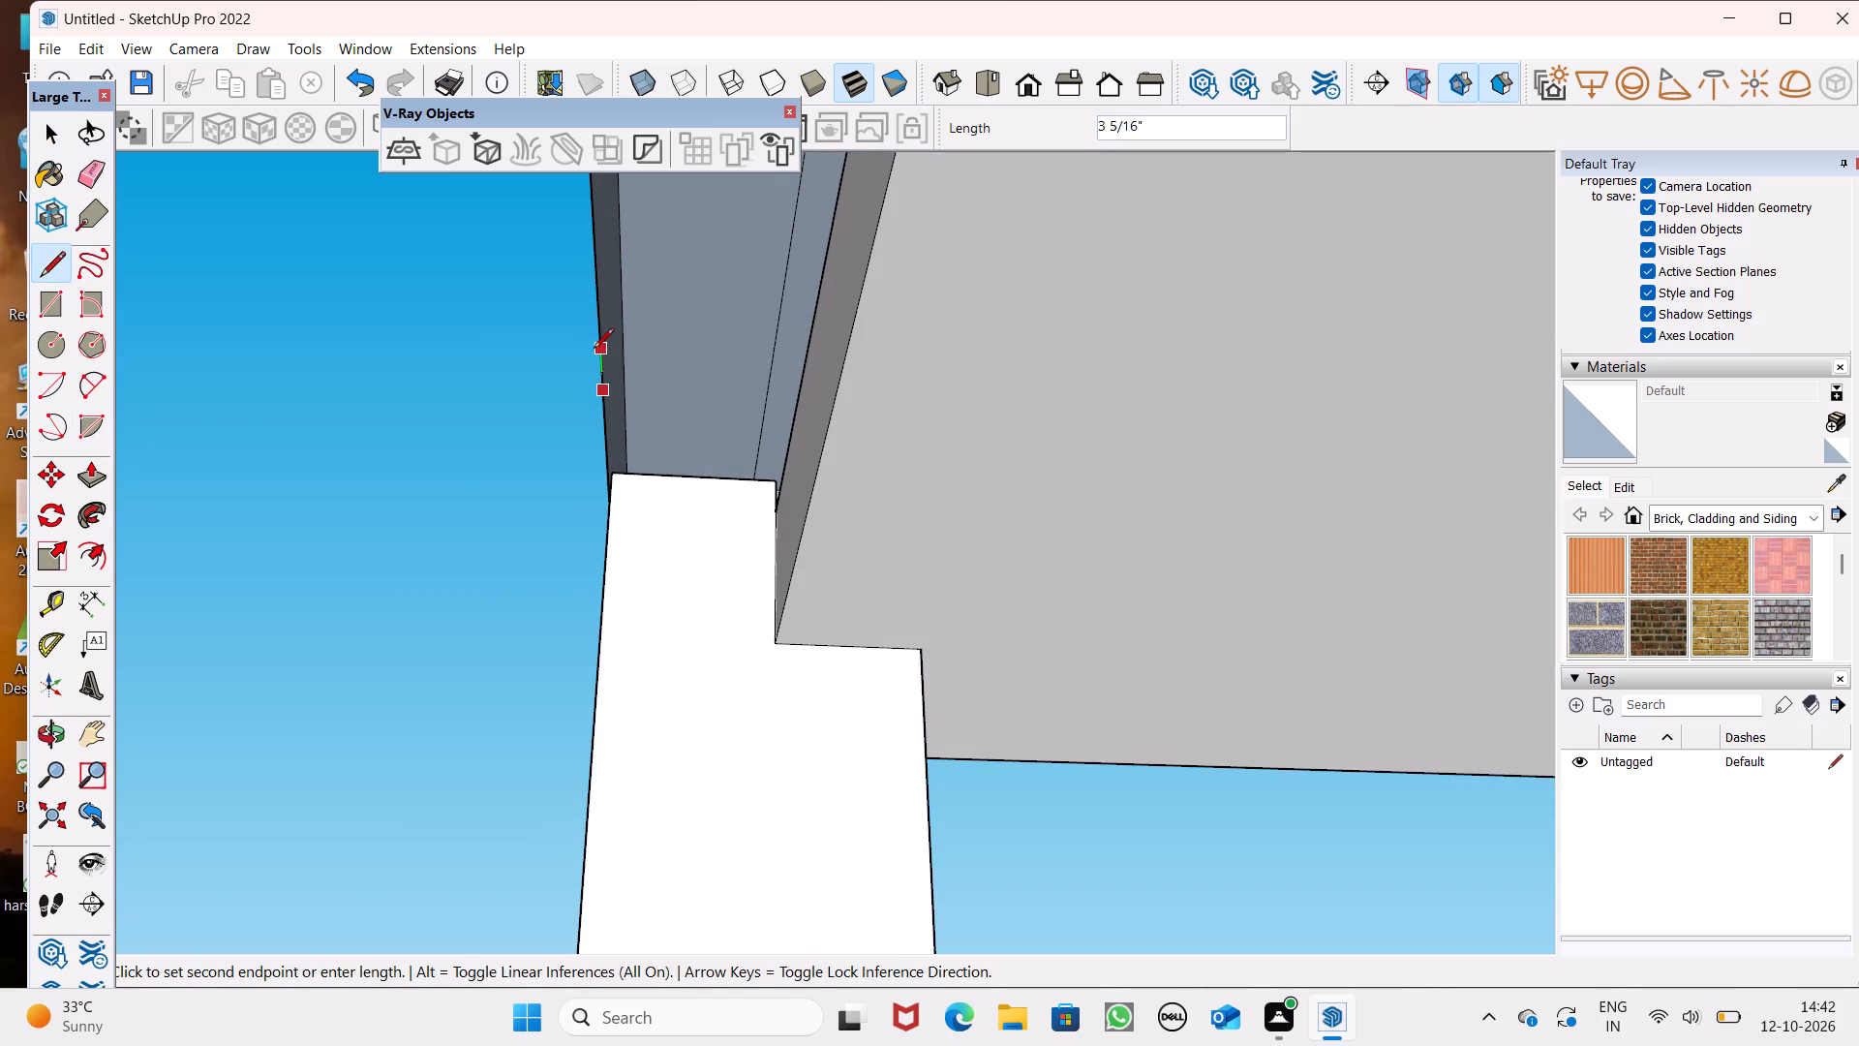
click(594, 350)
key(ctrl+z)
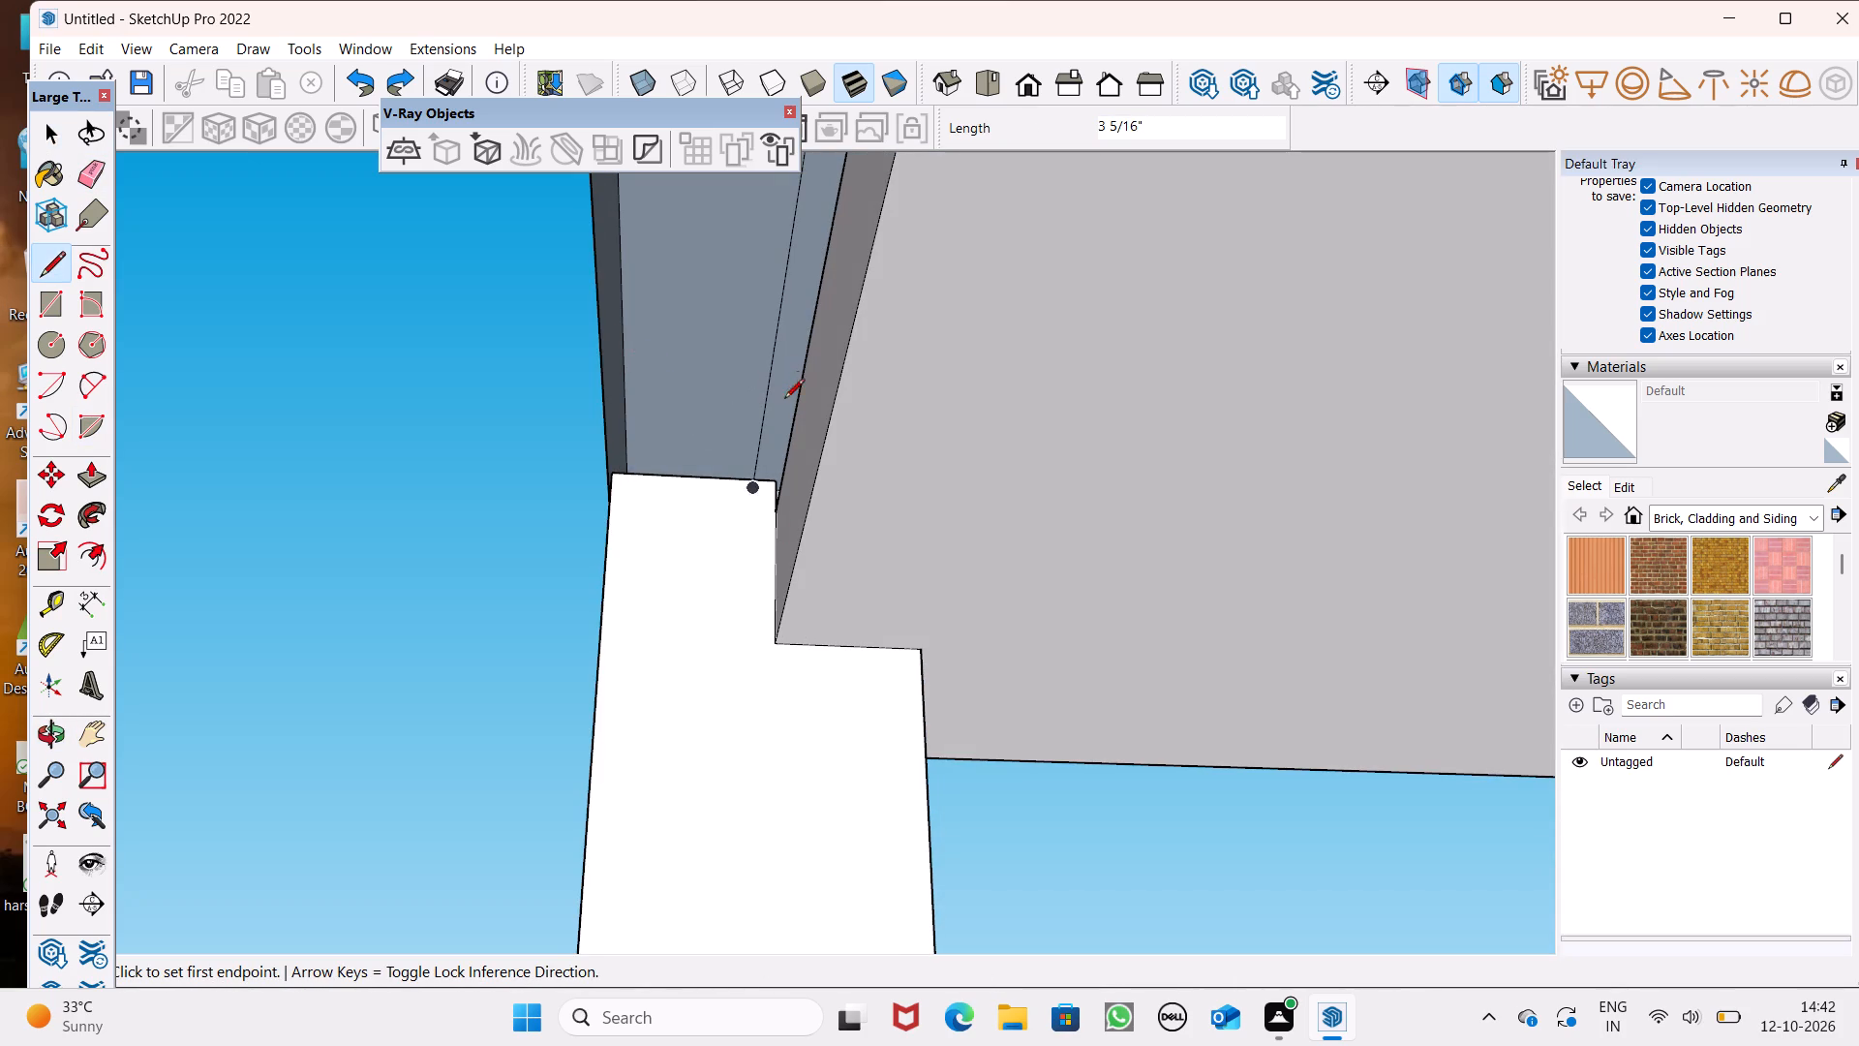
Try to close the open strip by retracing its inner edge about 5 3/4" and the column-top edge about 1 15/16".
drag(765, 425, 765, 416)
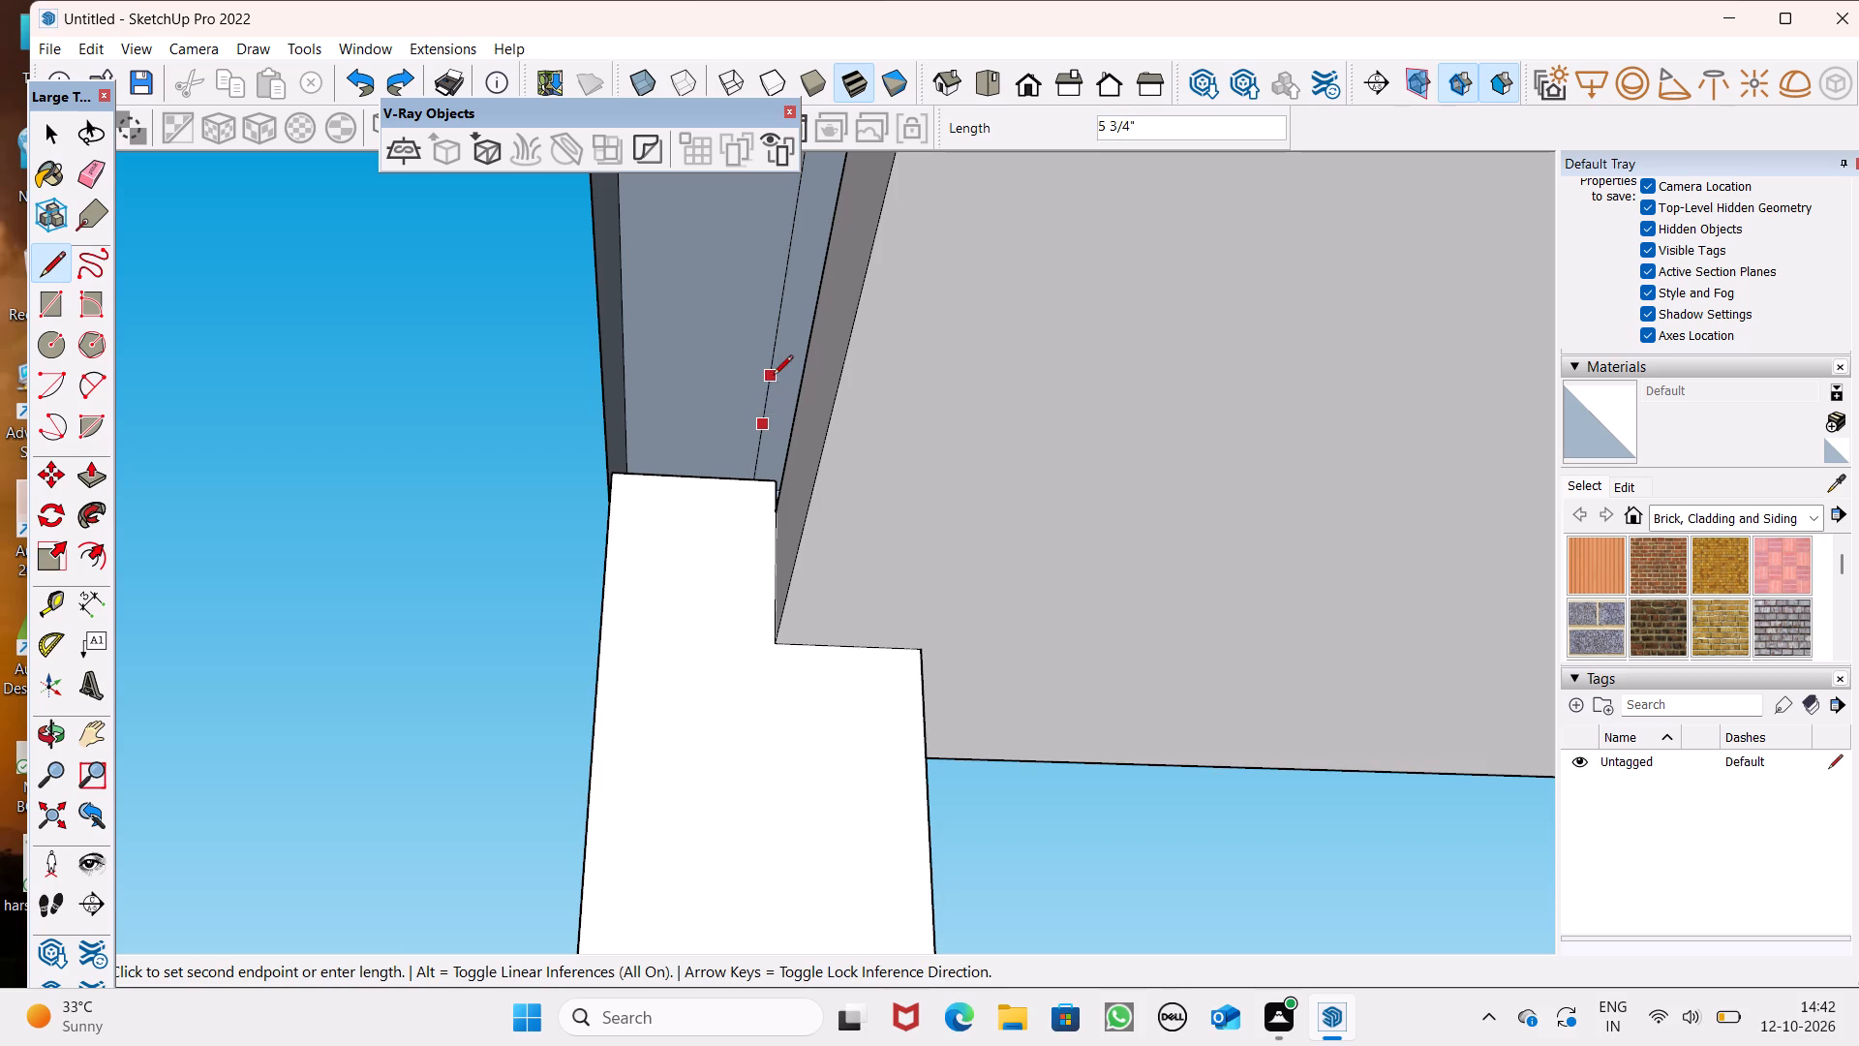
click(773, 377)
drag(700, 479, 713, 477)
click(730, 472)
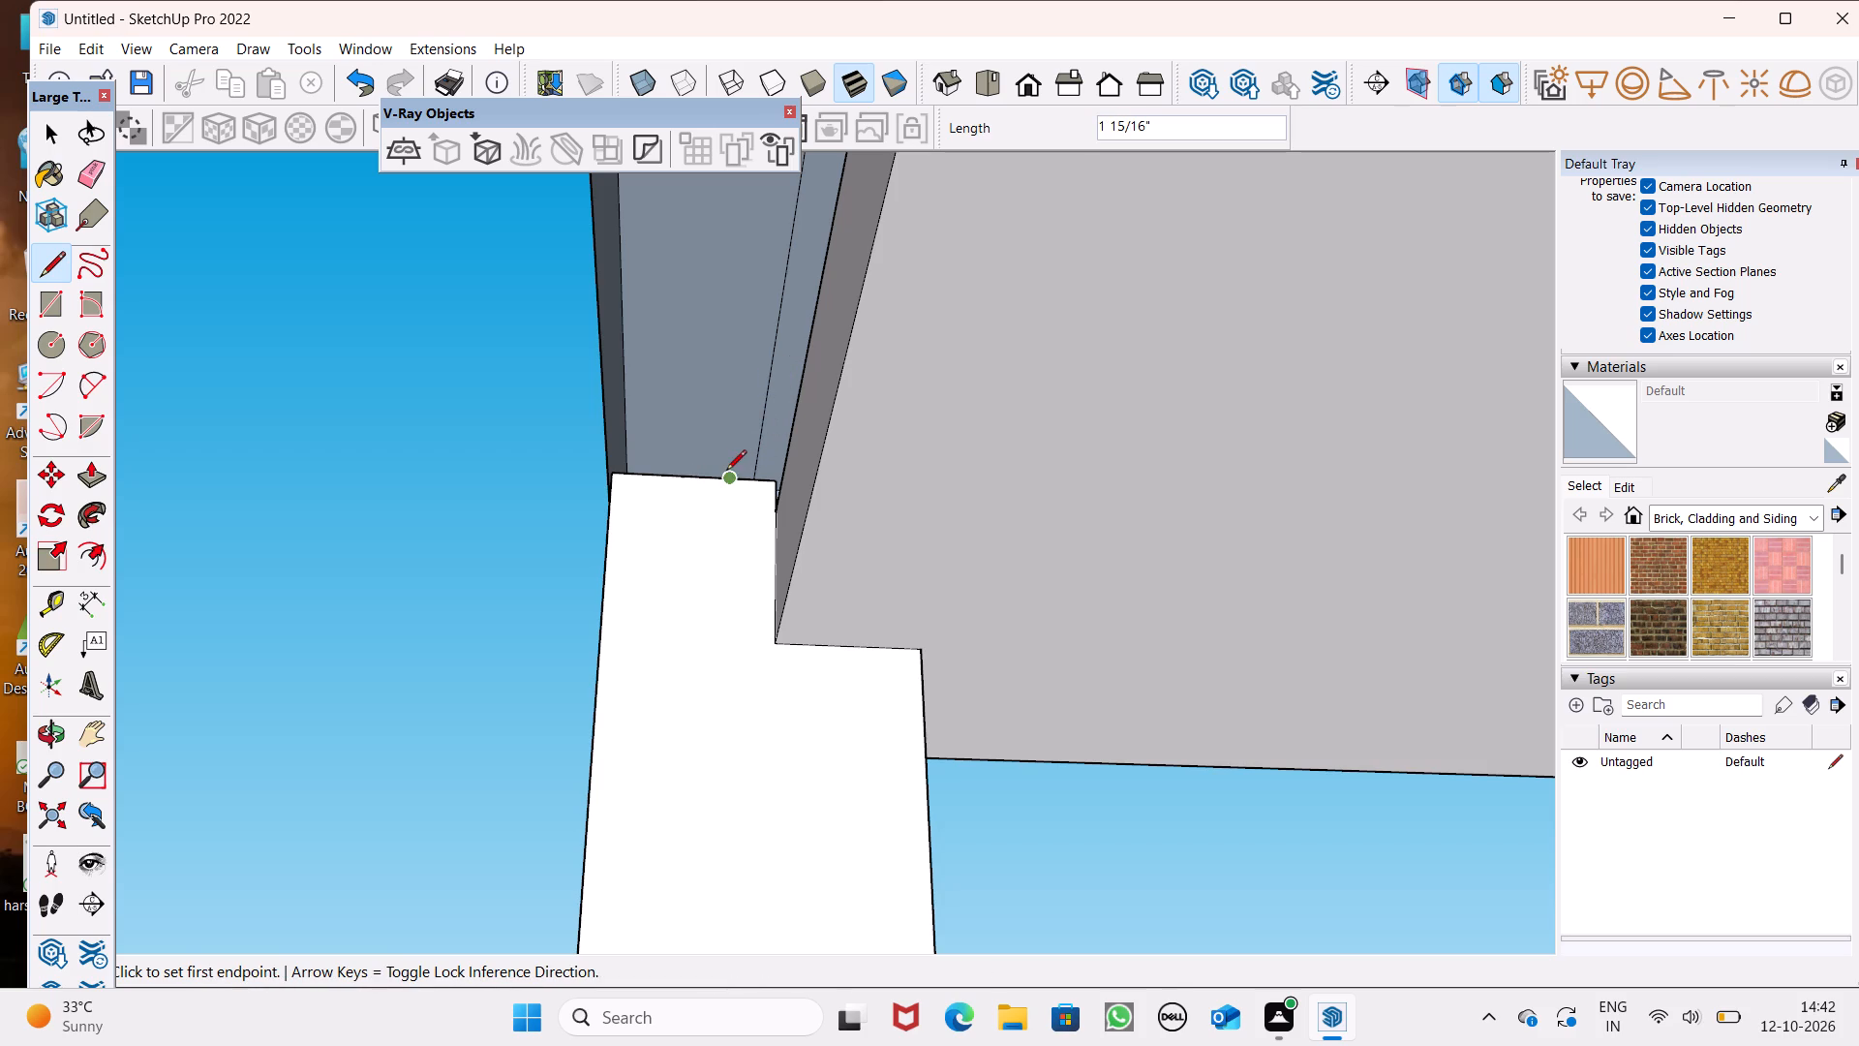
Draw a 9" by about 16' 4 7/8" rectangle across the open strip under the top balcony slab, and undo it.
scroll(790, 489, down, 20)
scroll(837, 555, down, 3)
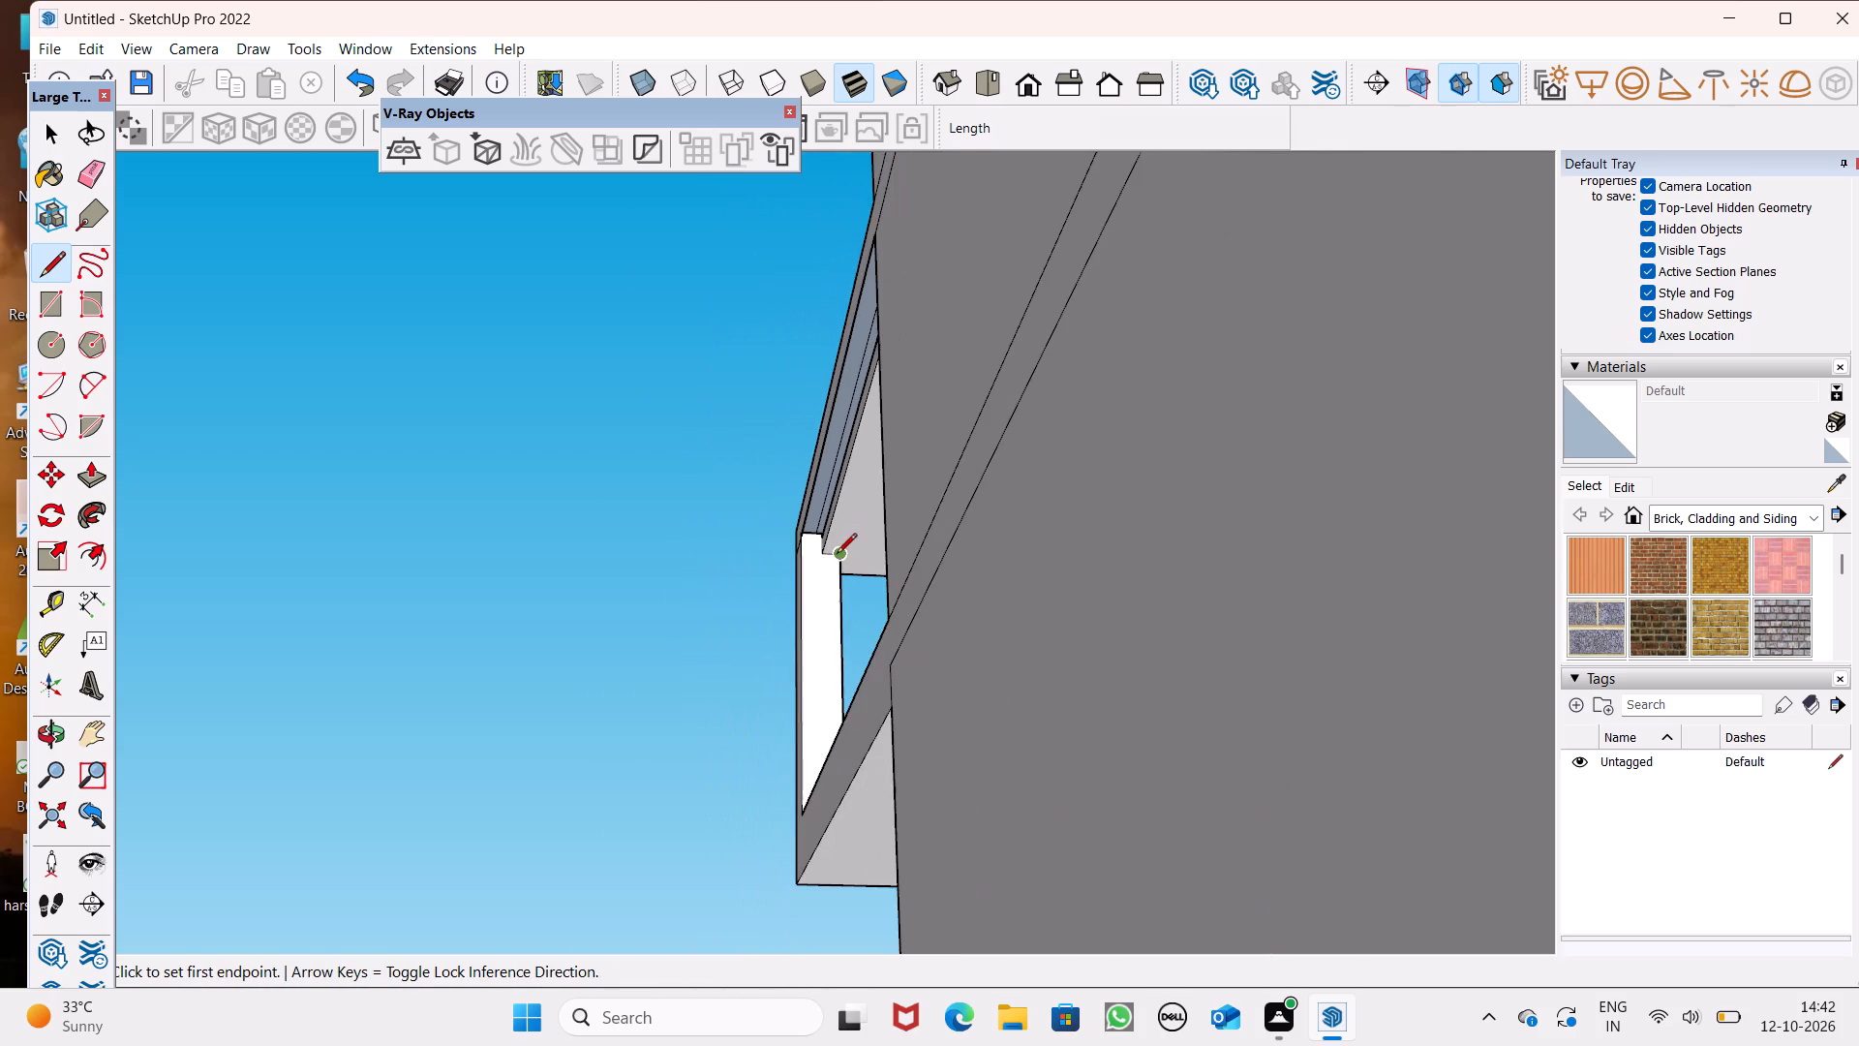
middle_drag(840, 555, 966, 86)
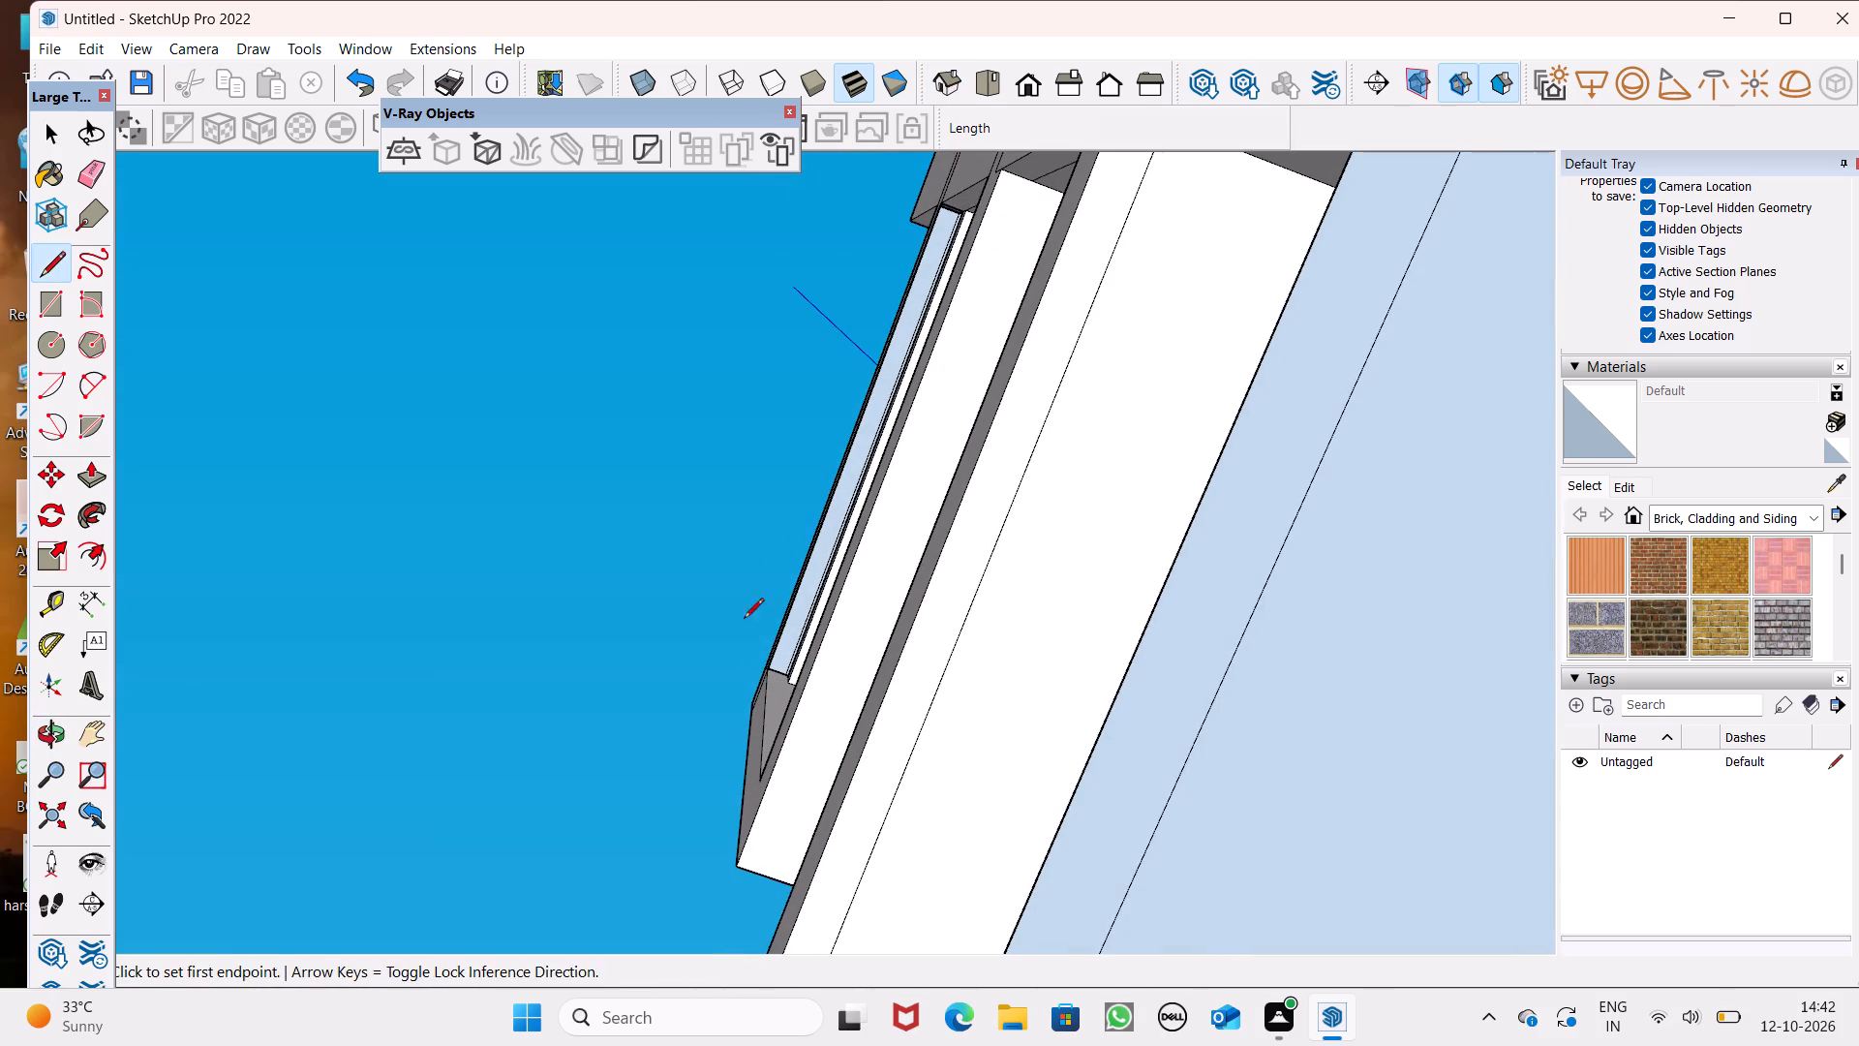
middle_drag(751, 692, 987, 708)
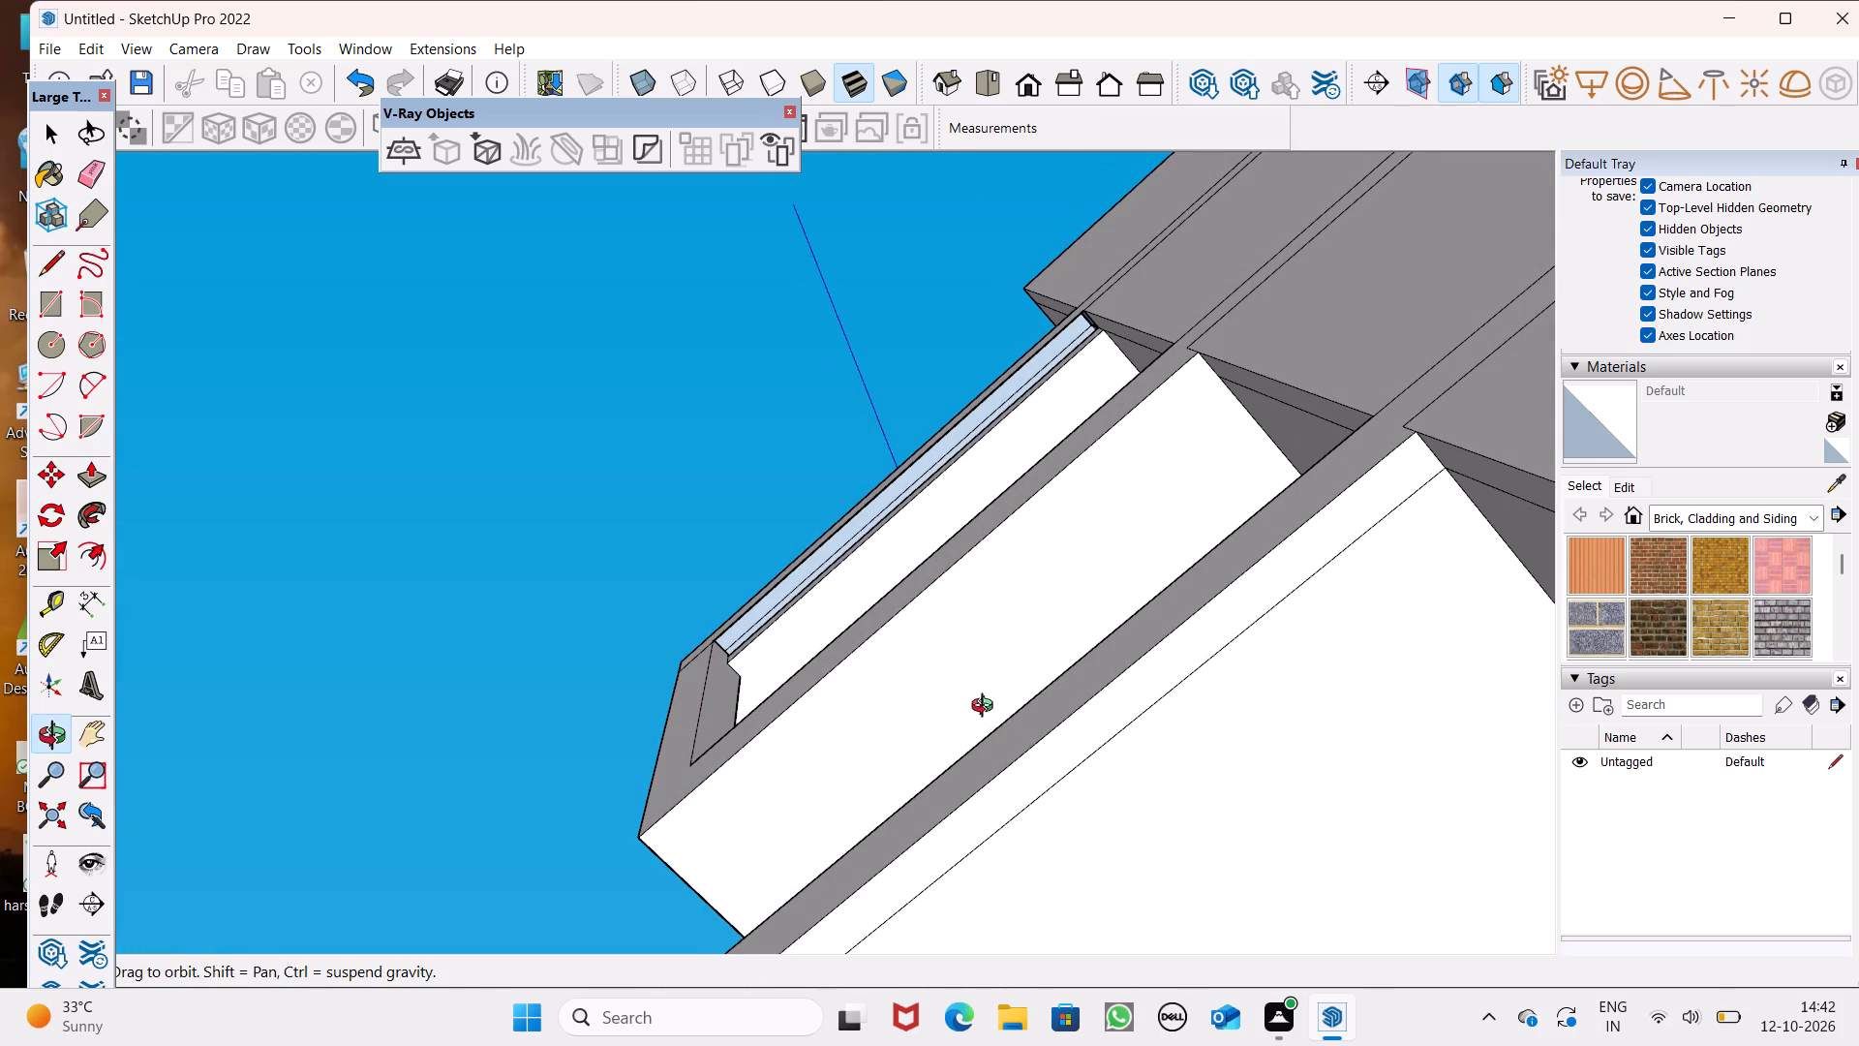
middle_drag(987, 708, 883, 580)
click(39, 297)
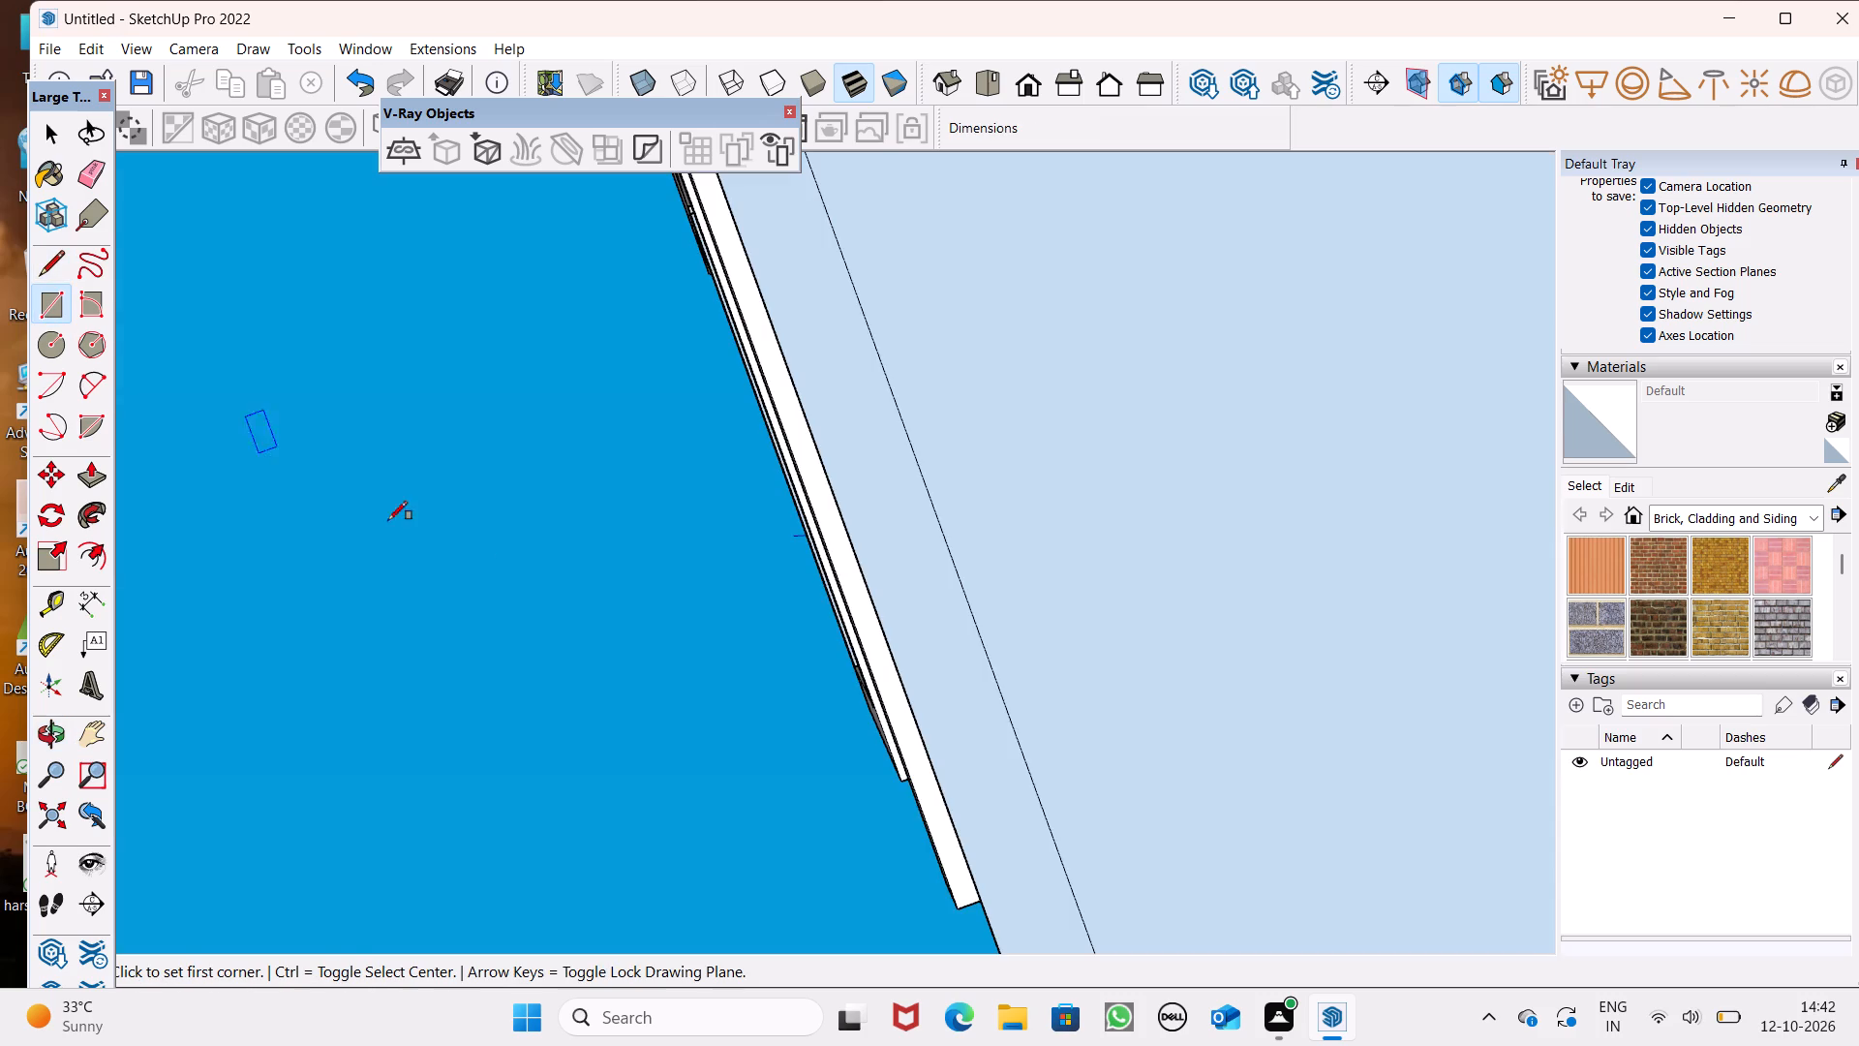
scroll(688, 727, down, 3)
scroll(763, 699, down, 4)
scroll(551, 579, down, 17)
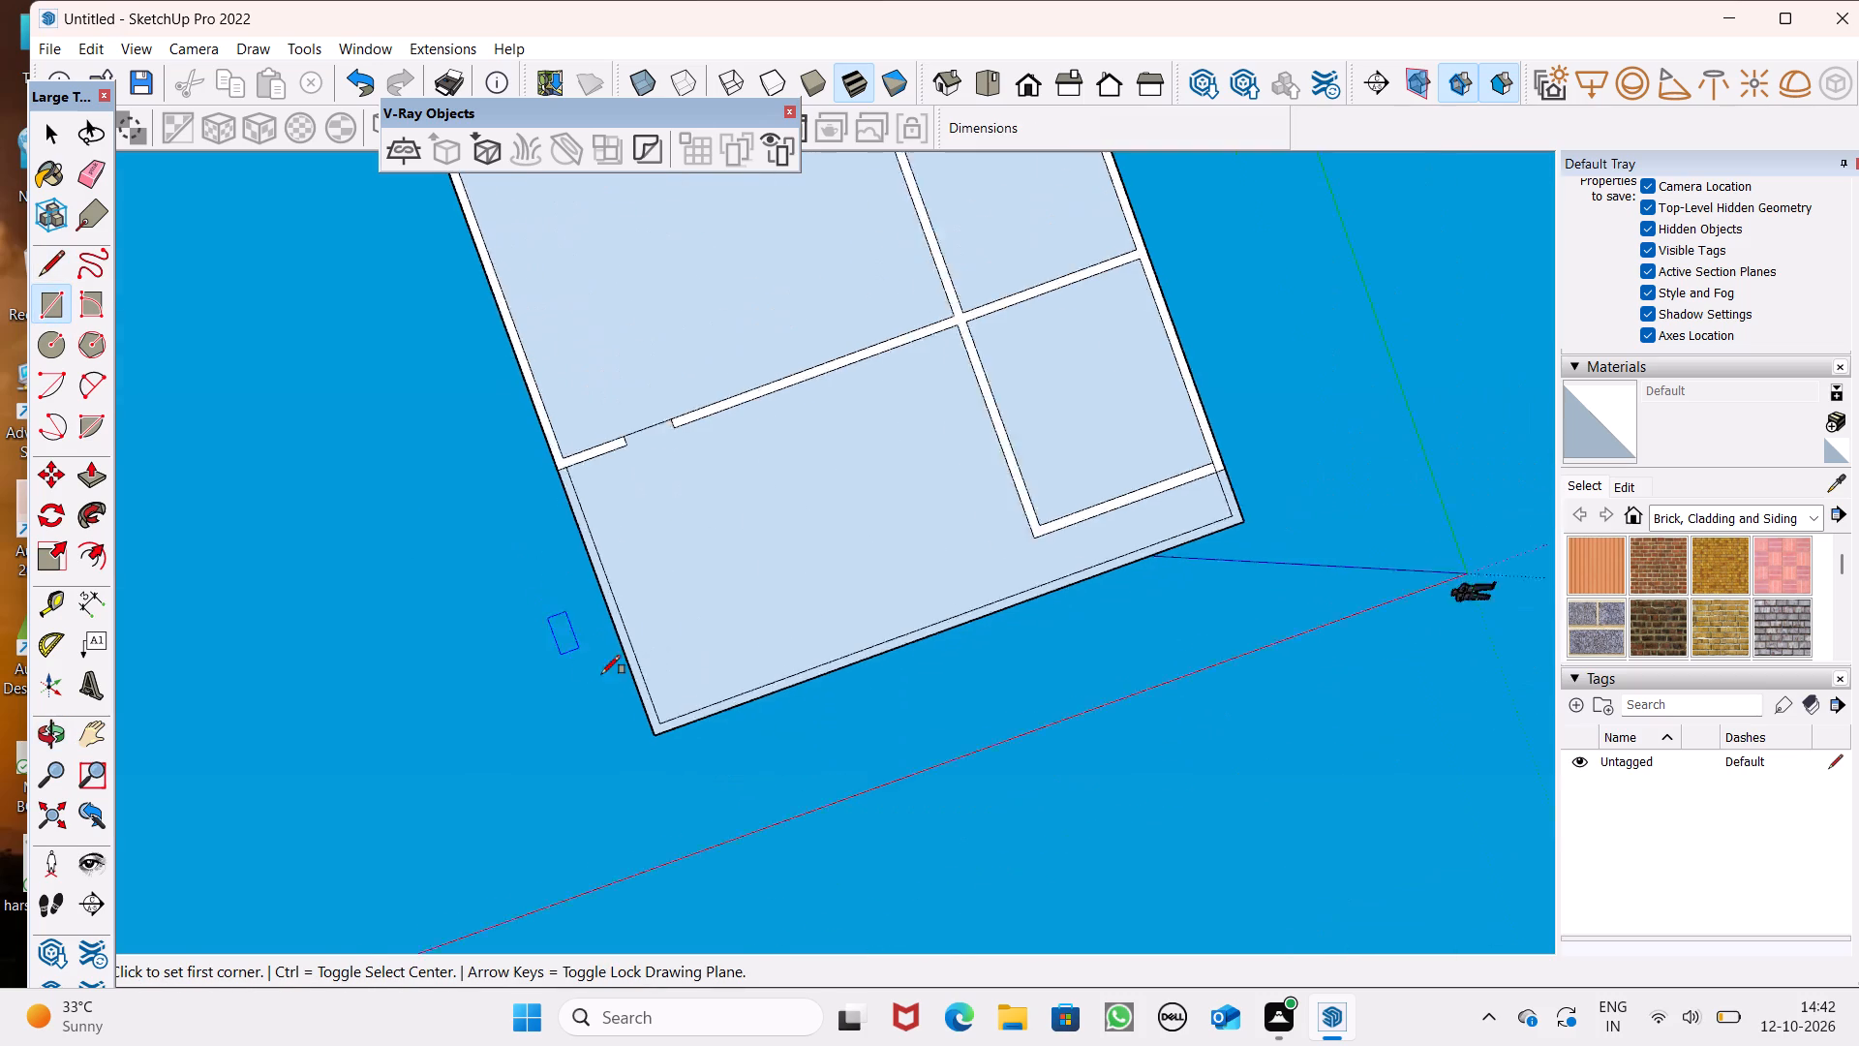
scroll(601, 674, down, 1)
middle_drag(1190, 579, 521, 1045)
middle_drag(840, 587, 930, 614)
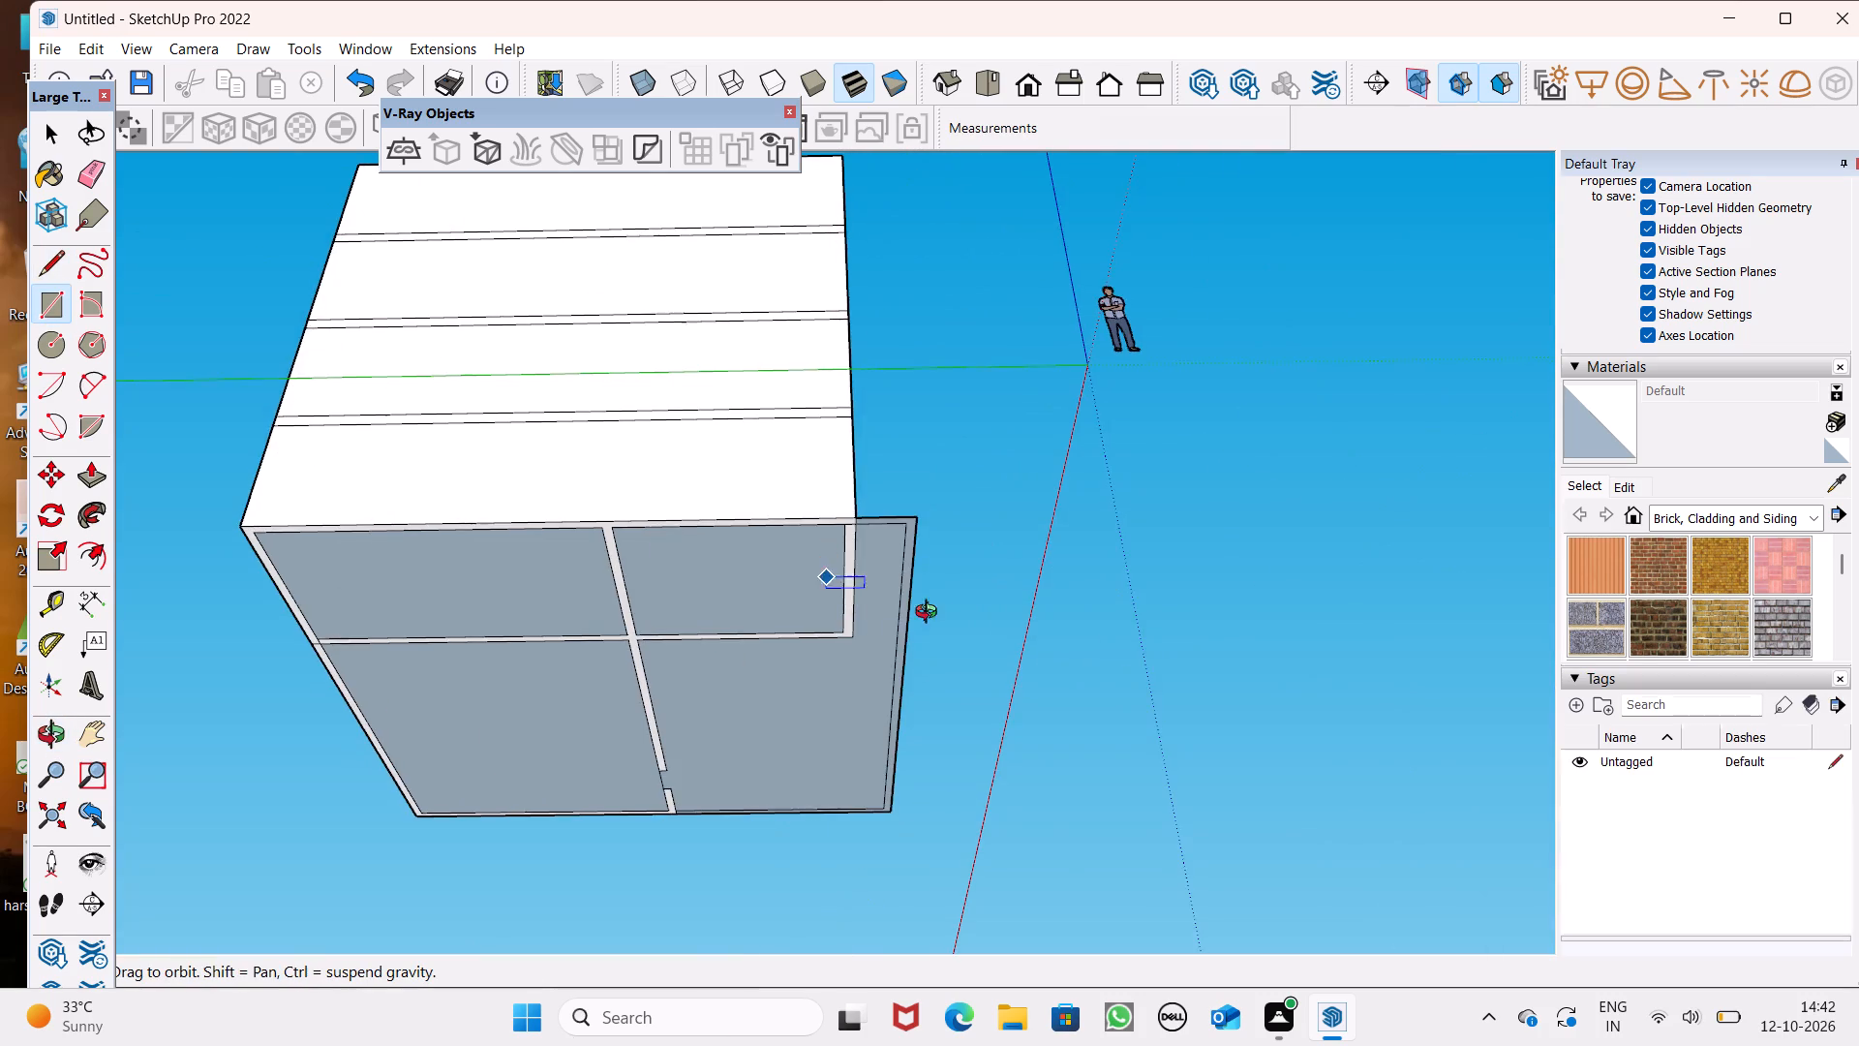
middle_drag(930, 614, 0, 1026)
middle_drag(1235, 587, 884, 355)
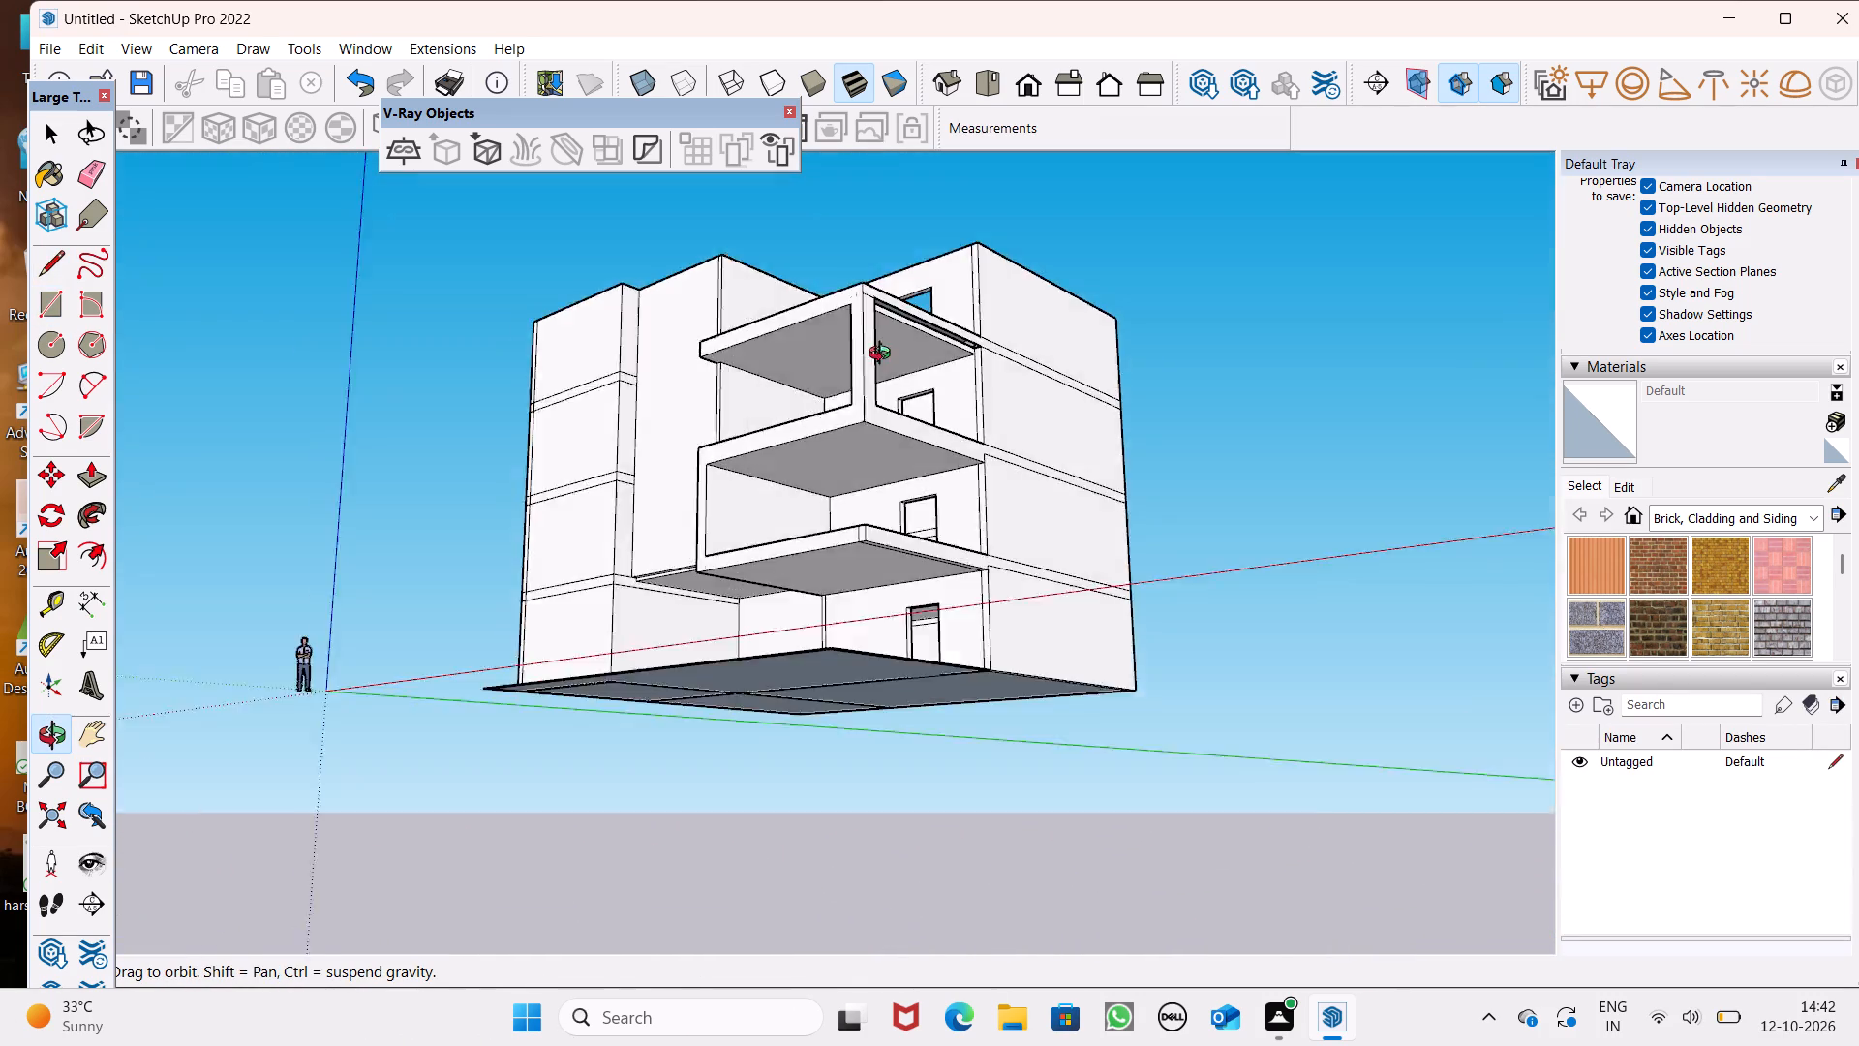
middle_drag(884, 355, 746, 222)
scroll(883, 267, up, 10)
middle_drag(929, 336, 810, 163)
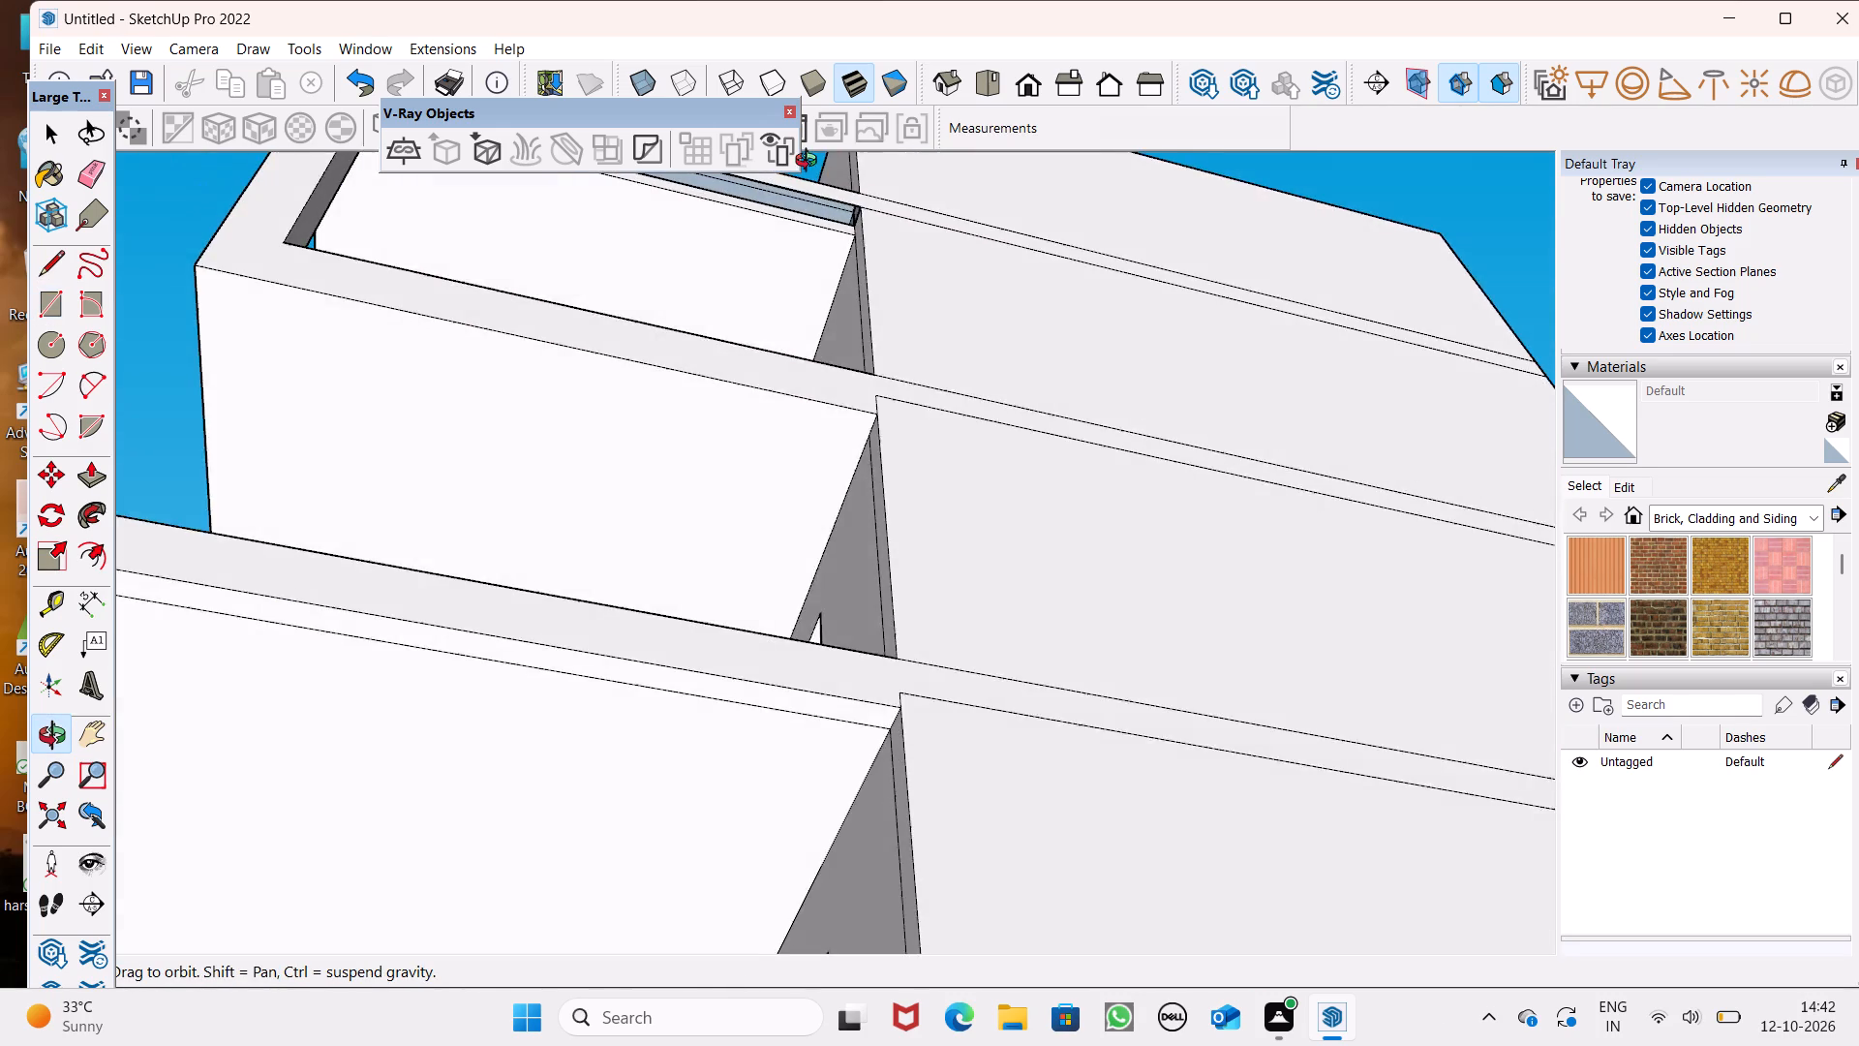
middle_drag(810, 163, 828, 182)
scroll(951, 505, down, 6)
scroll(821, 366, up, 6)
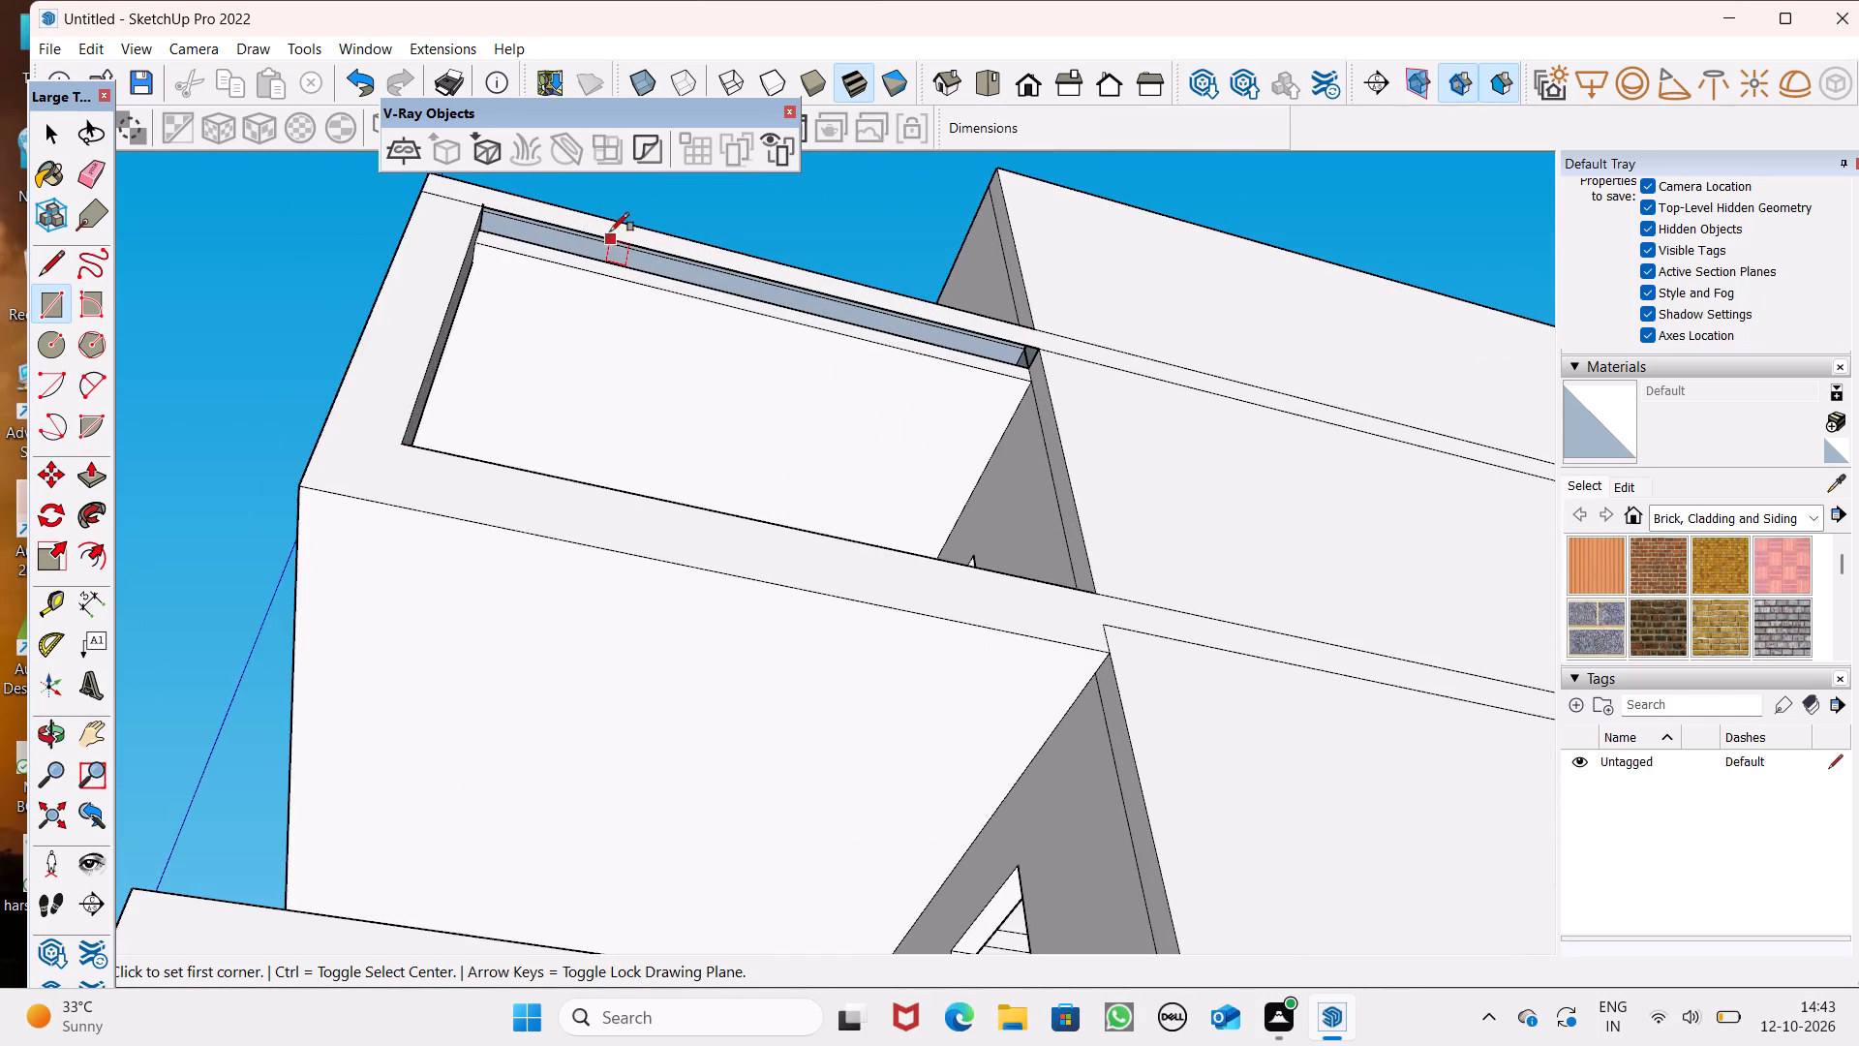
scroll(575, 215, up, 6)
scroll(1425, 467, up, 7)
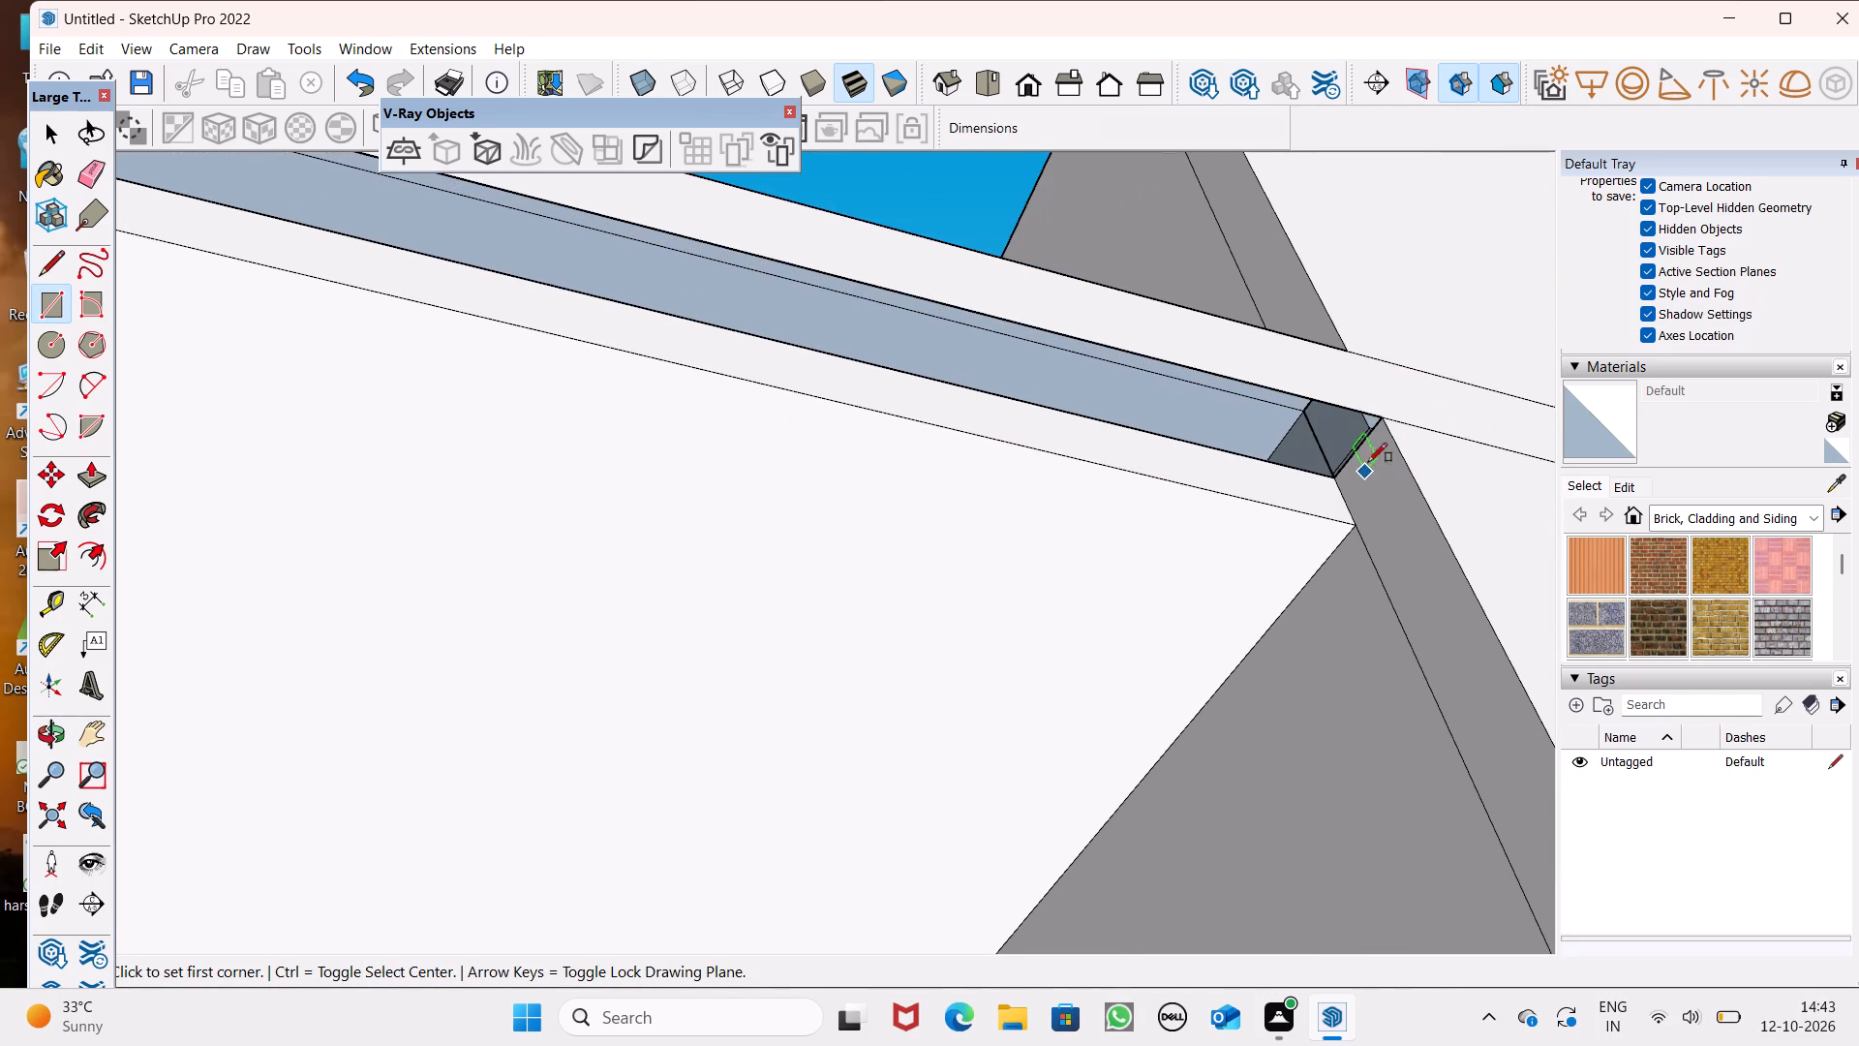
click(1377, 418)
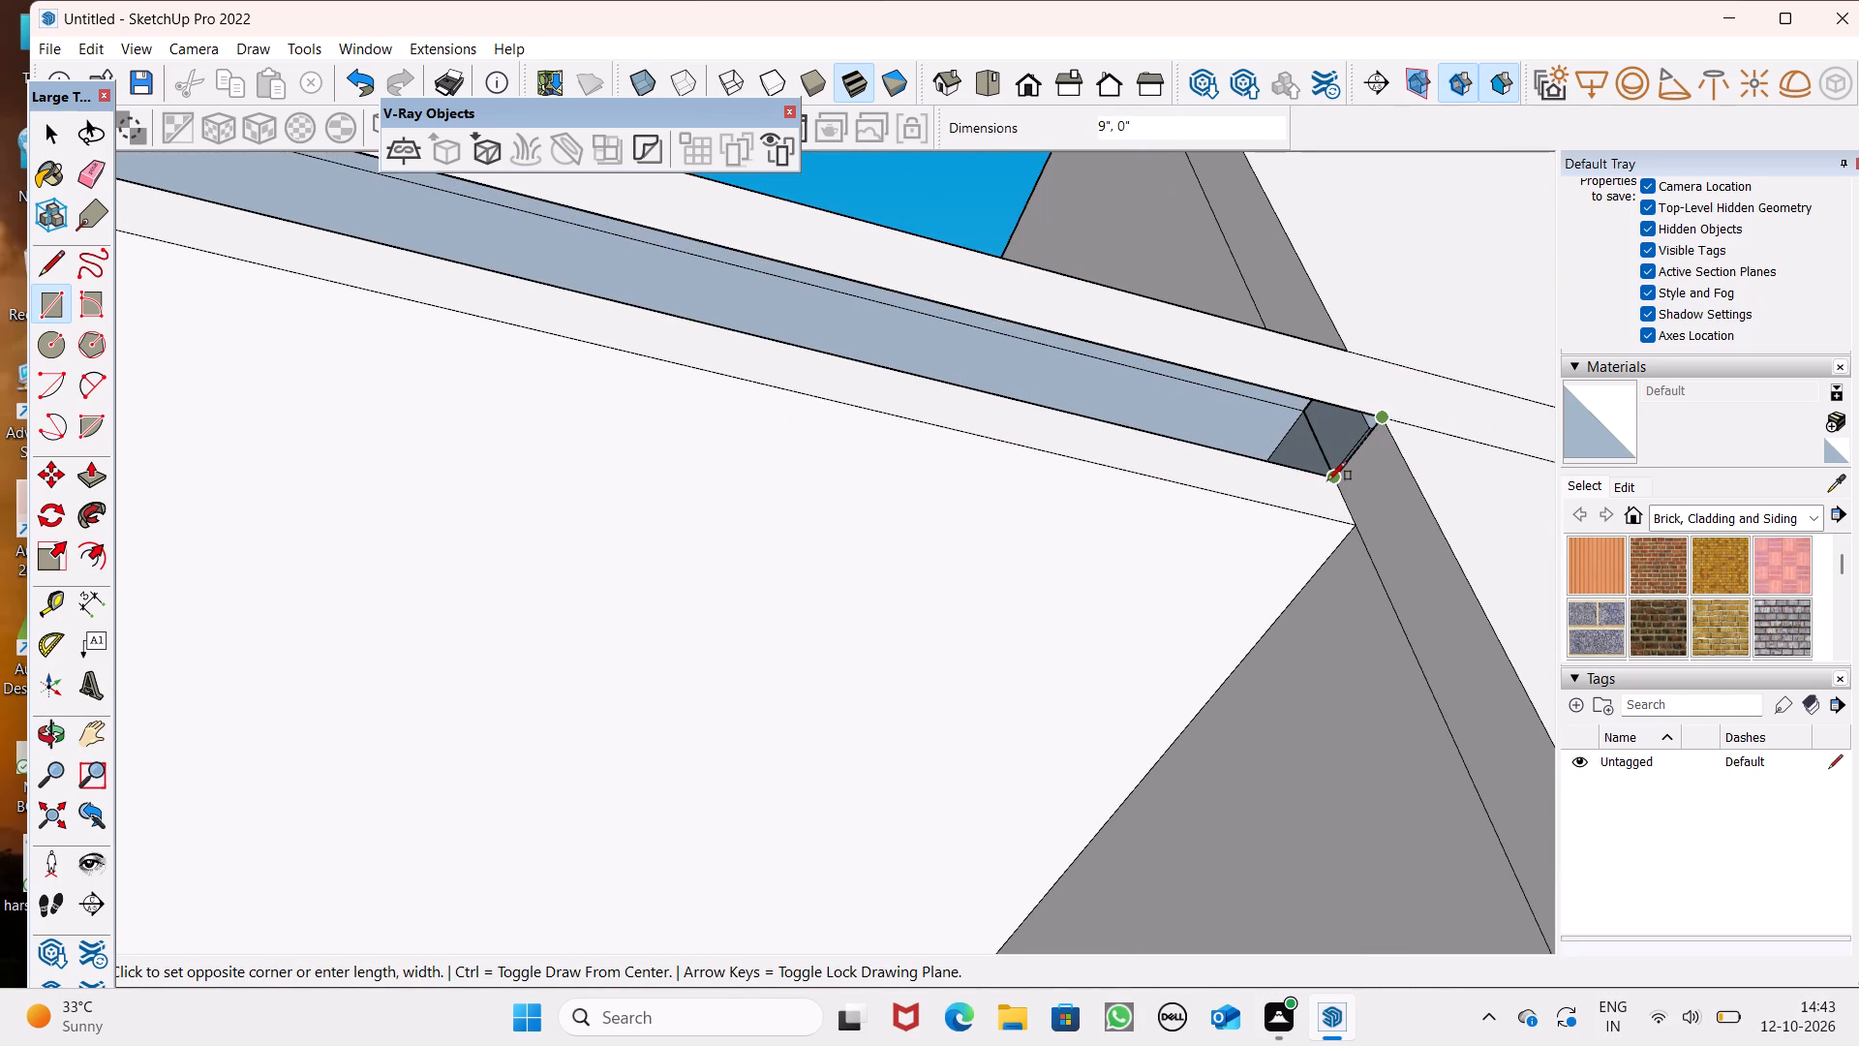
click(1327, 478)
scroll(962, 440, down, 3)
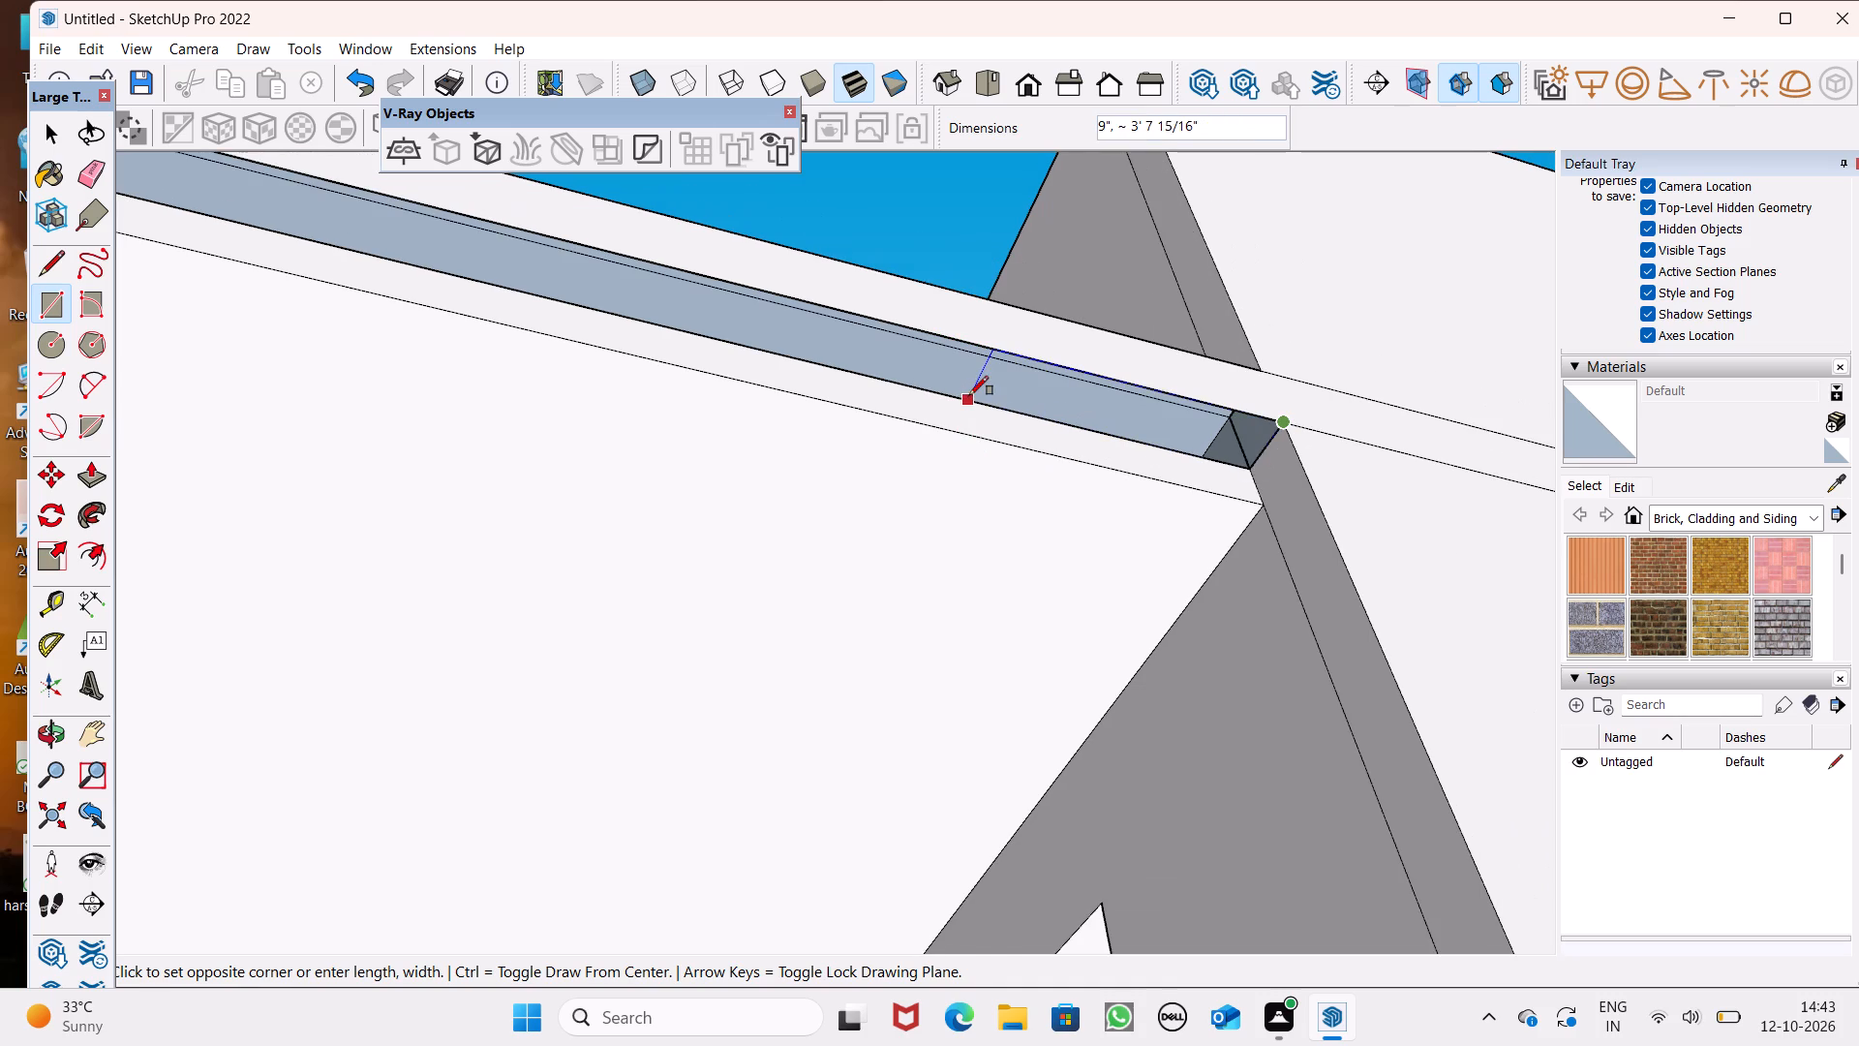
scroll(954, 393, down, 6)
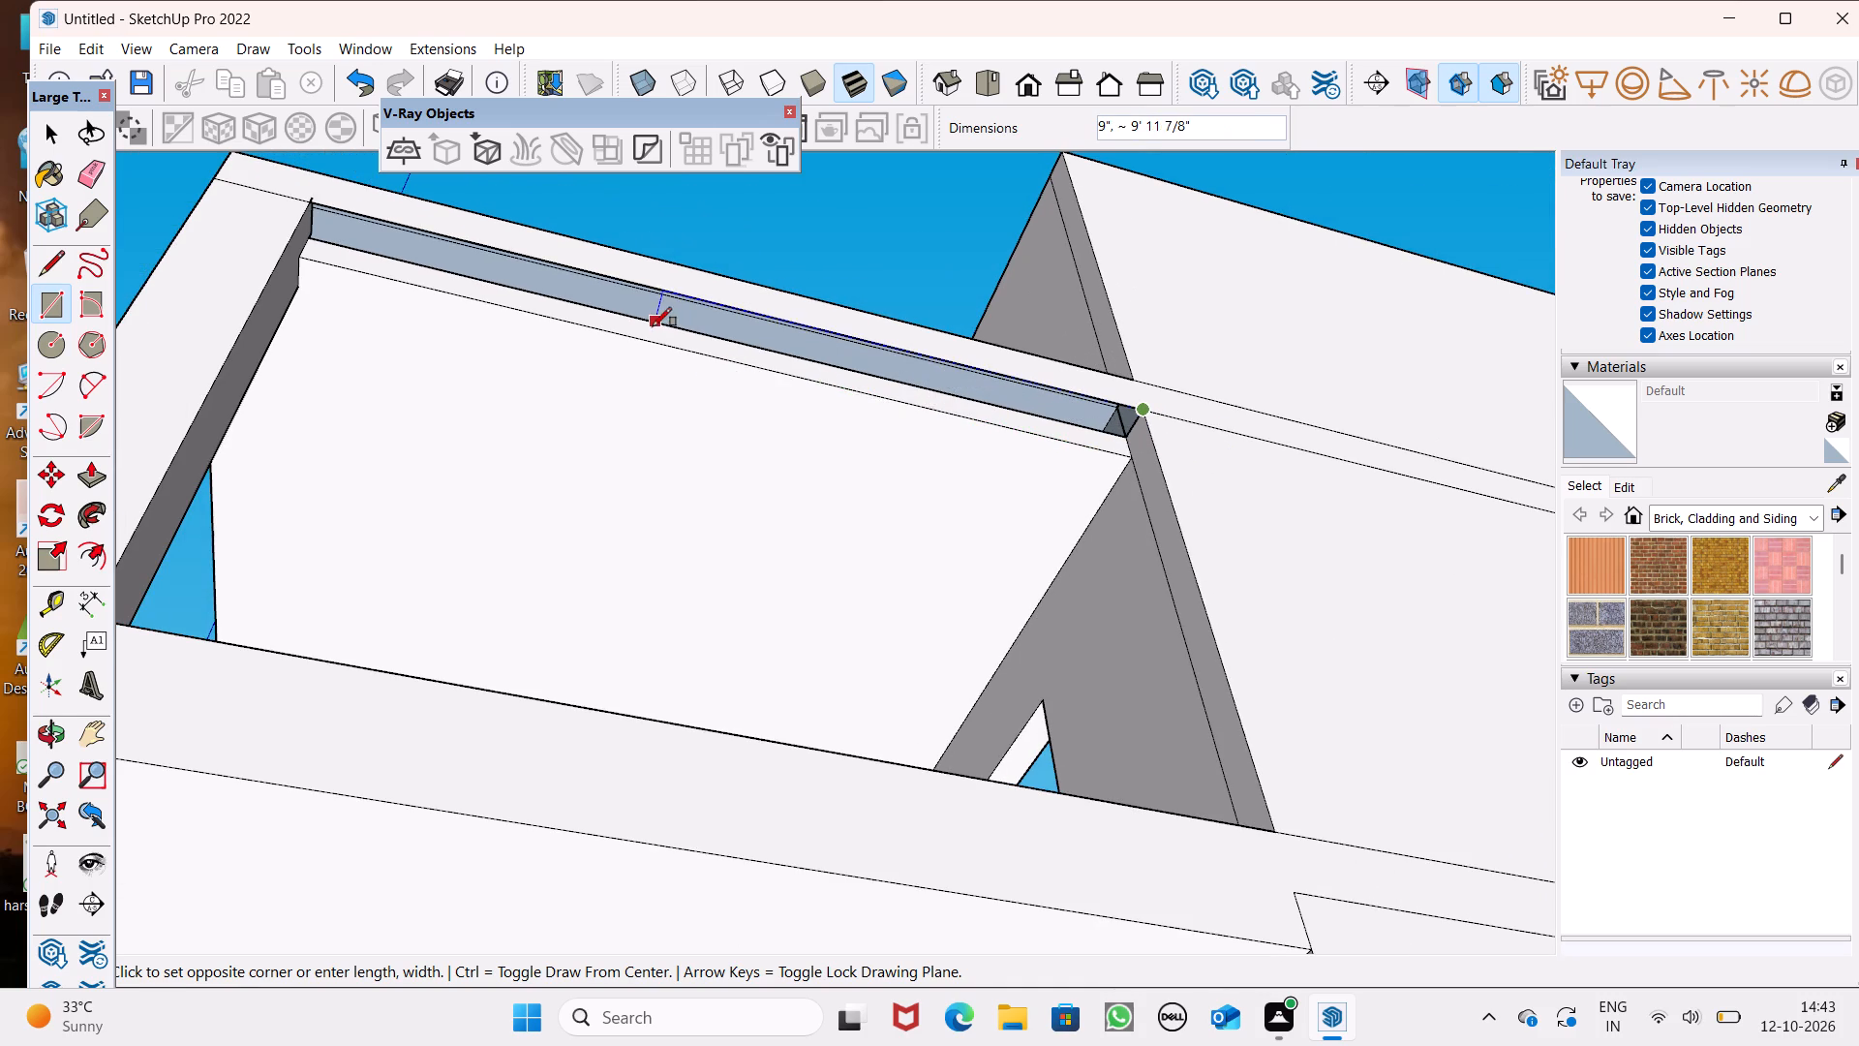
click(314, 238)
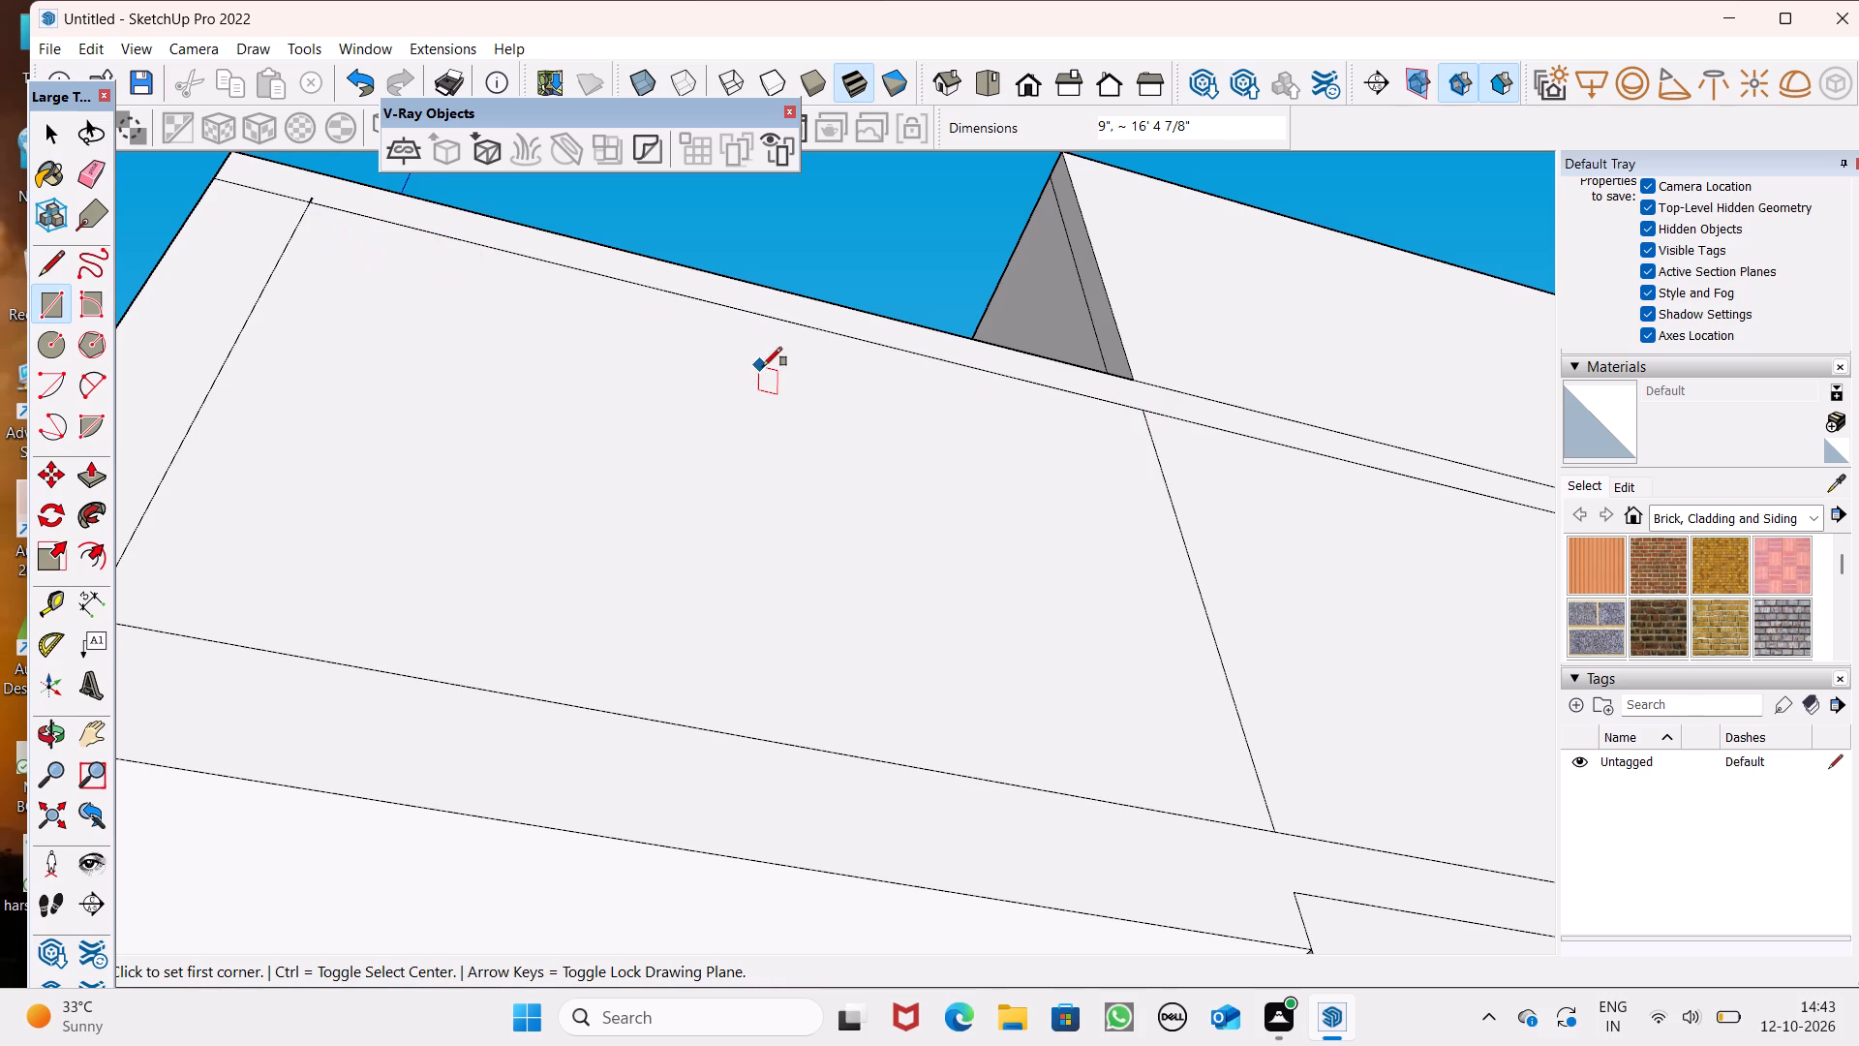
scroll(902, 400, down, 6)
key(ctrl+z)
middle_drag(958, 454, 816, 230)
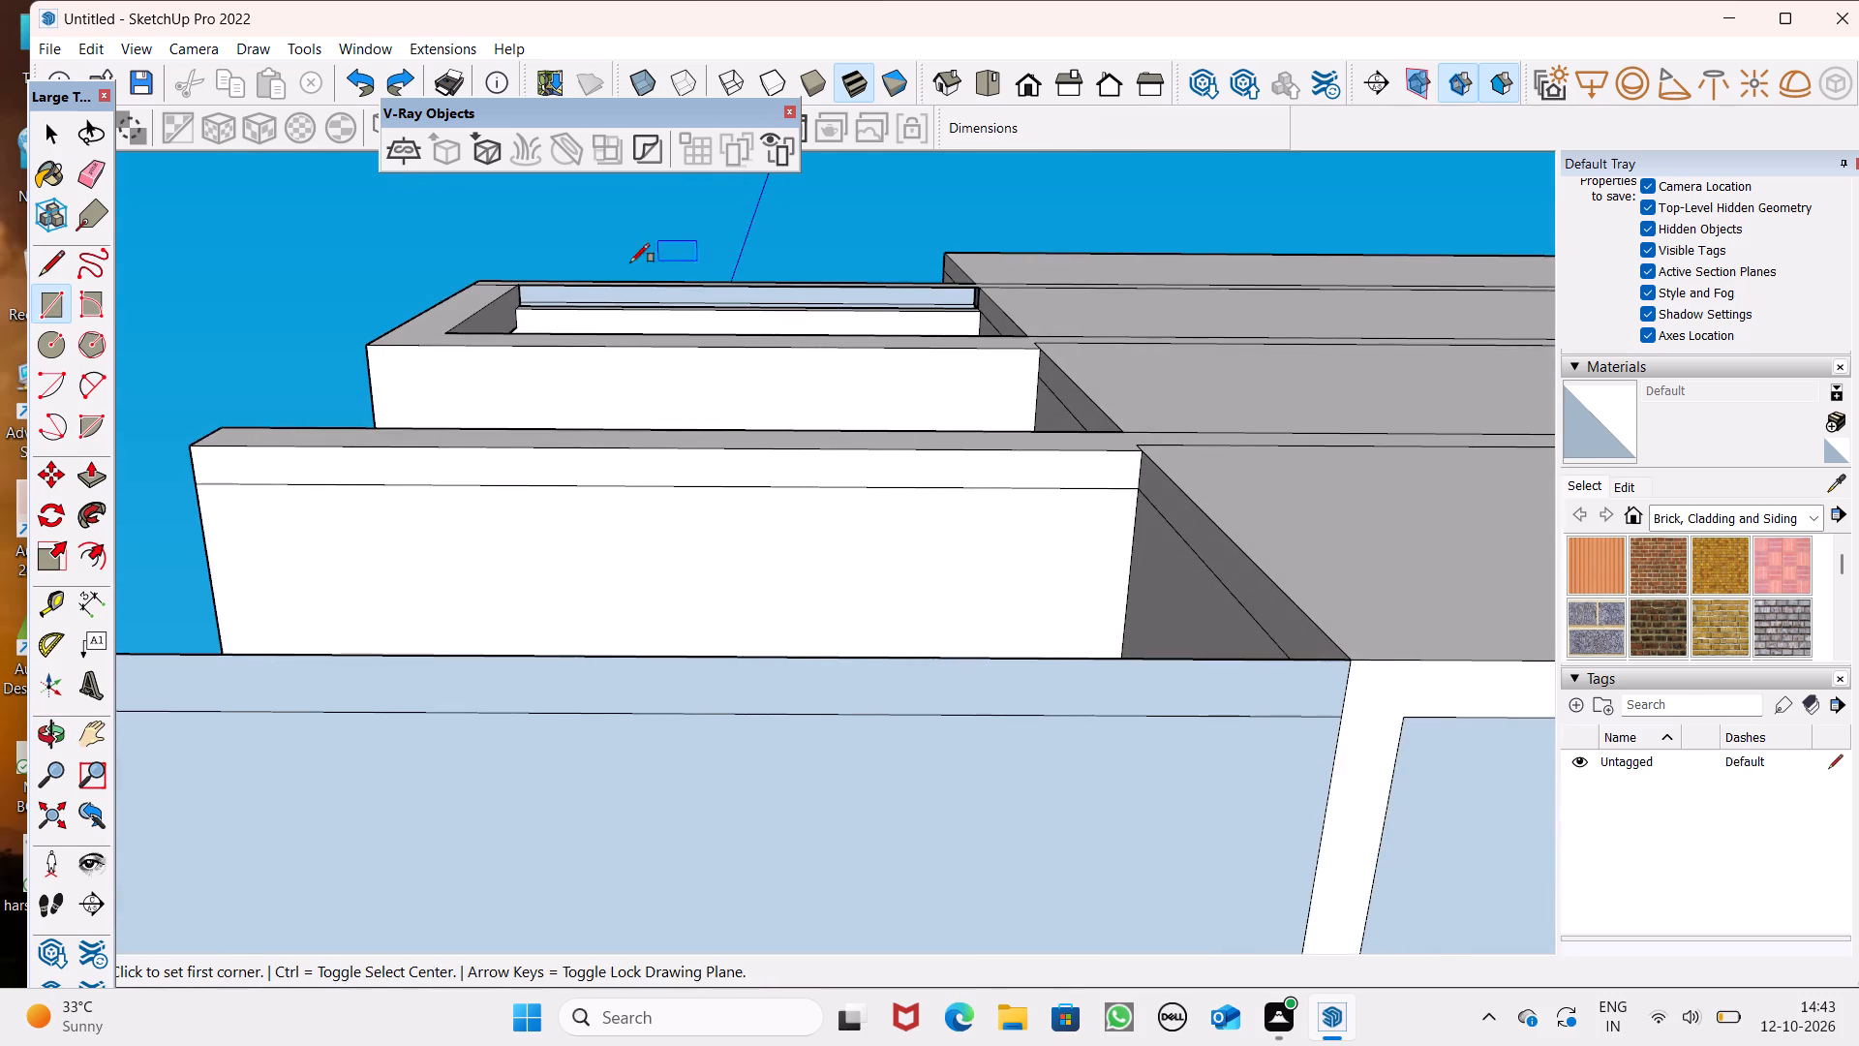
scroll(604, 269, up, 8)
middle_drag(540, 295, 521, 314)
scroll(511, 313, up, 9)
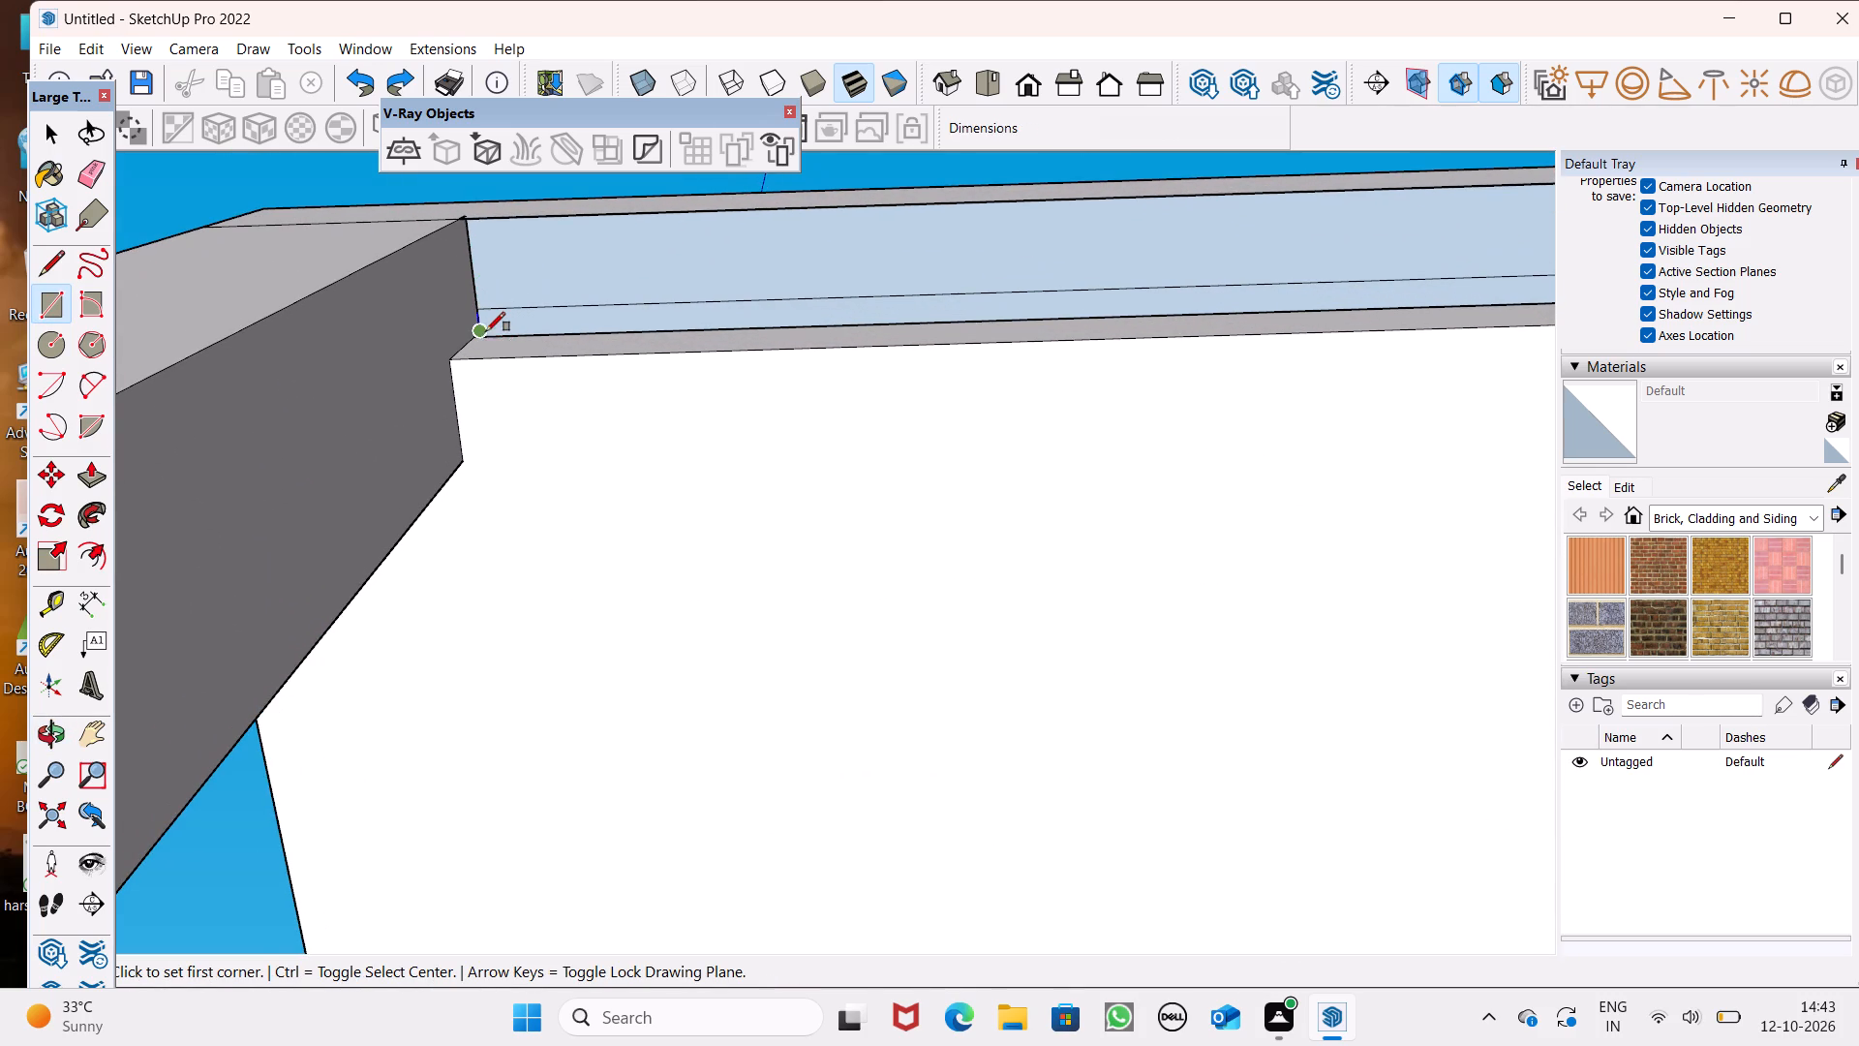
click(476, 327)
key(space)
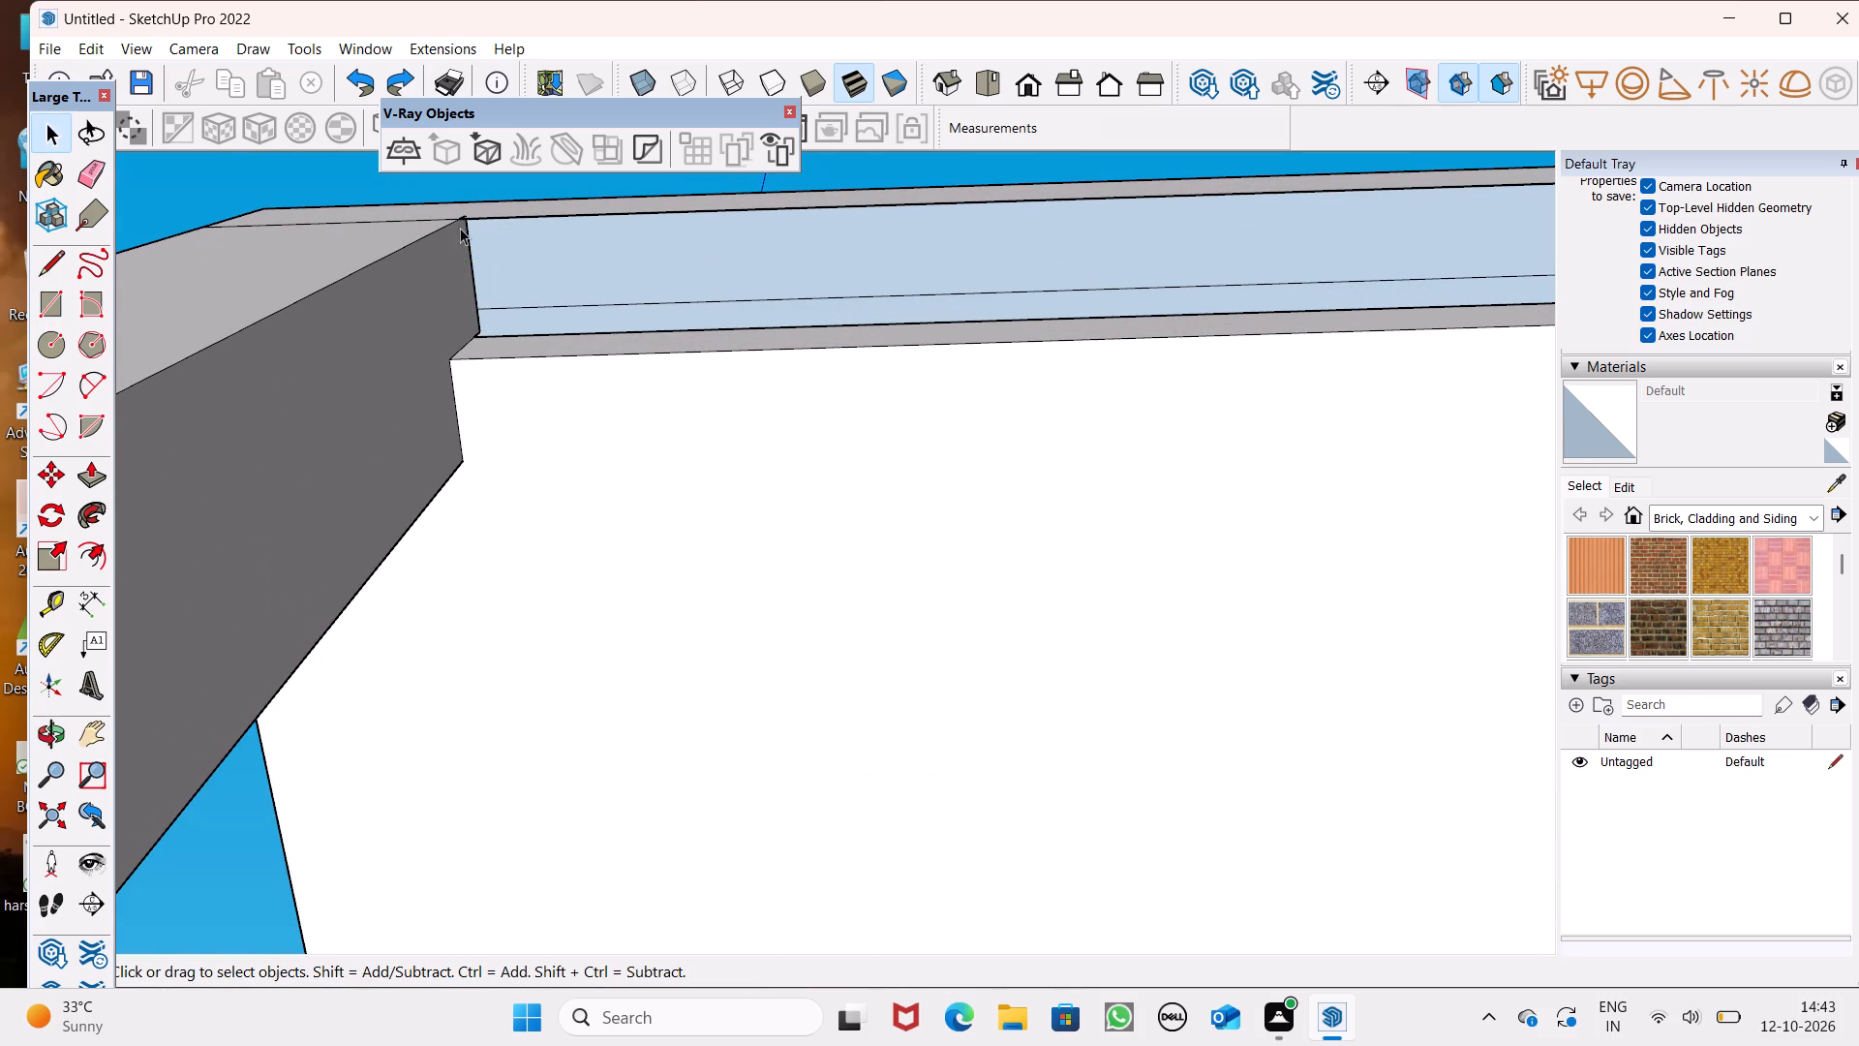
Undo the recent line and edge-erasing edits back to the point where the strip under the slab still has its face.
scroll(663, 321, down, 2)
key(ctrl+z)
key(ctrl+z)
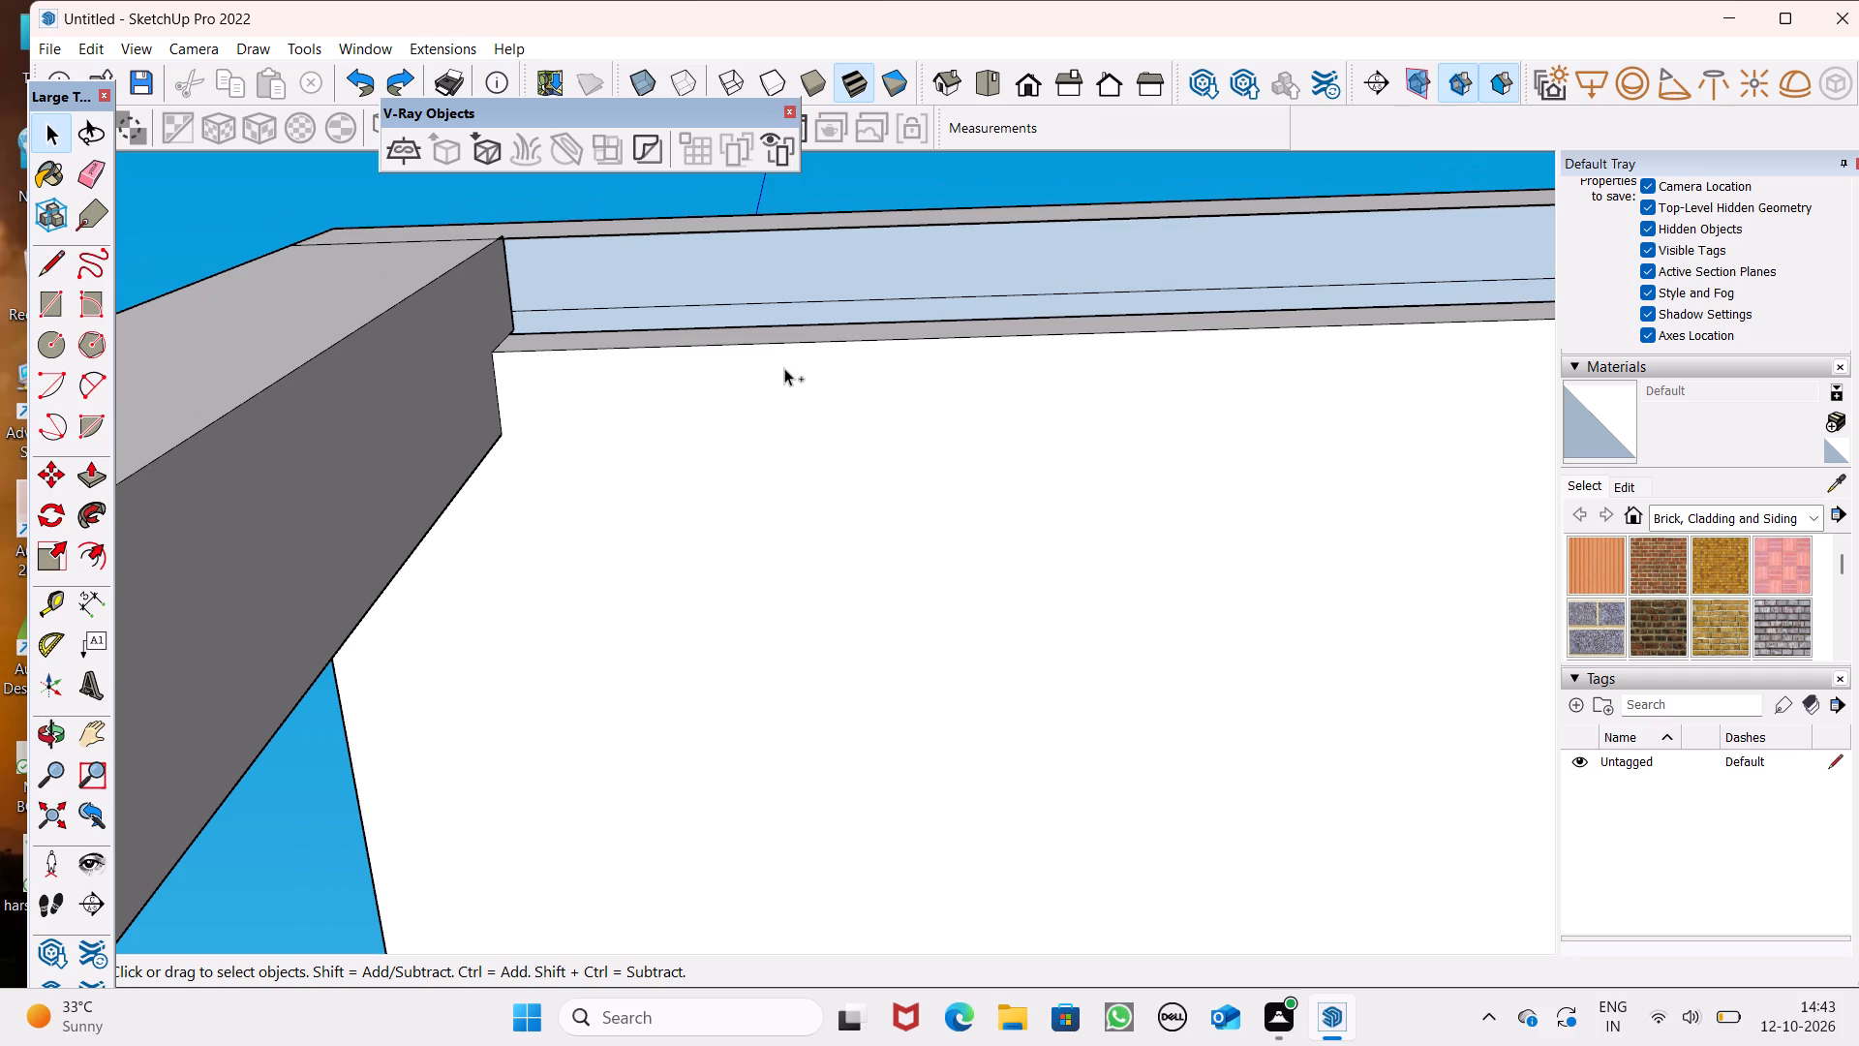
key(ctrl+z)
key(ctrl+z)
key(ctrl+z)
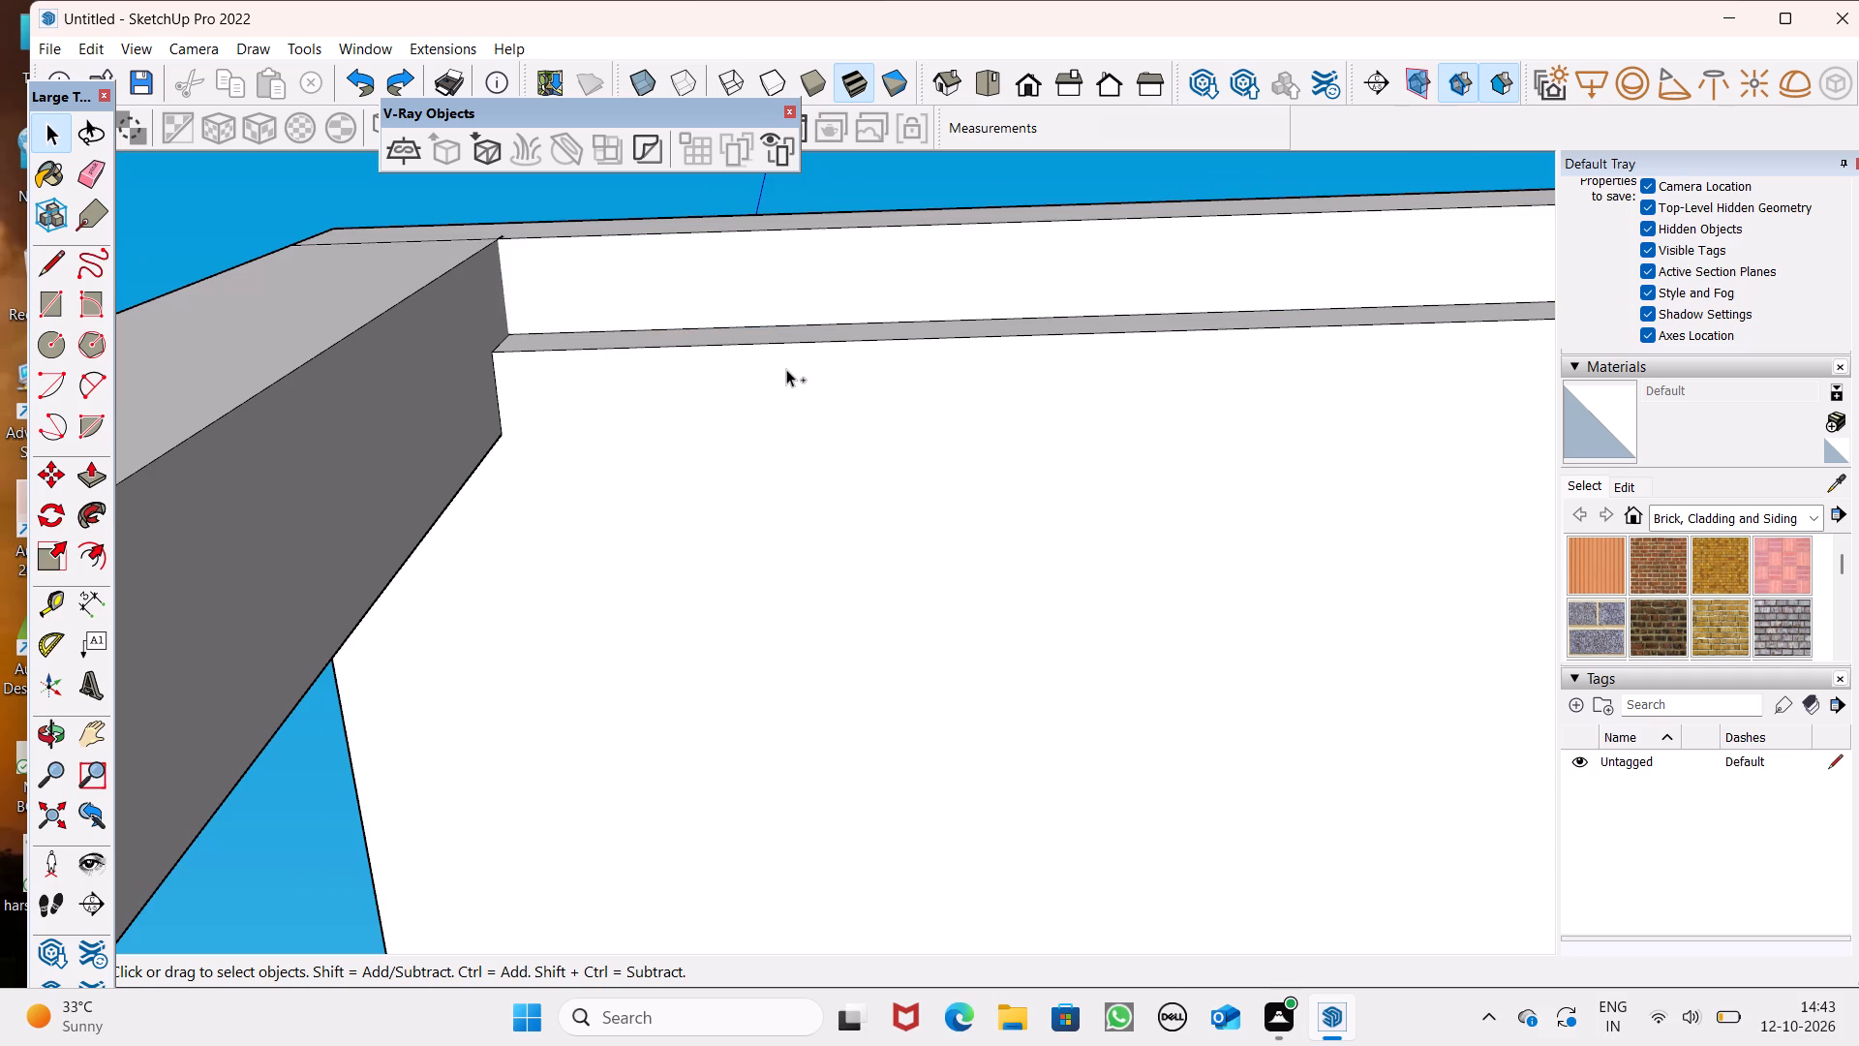
Erase the short horizontal edge on the top balcony slab's front face at the column corner.
scroll(792, 301, down, 7)
middle_drag(852, 370, 596, 855)
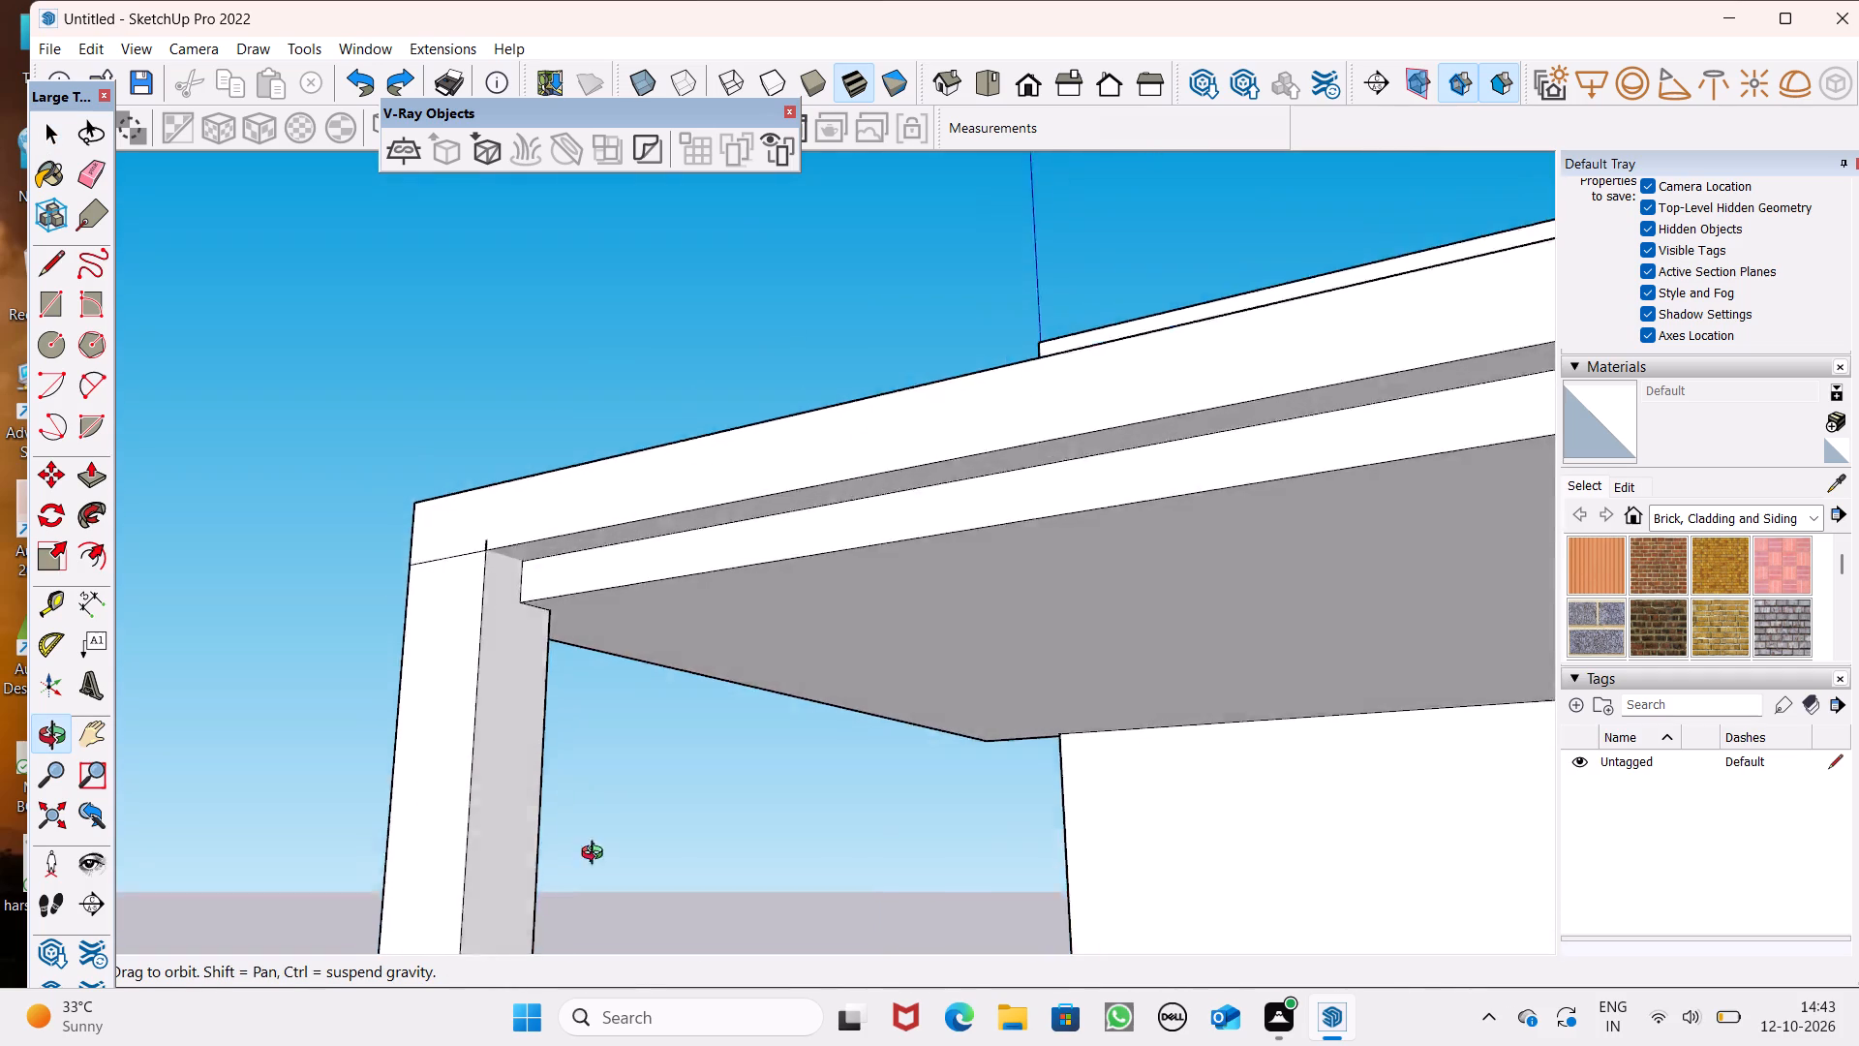
middle_drag(596, 855, 1242, 864)
scroll(714, 438, down, 5)
middle_drag(841, 583, 1036, 724)
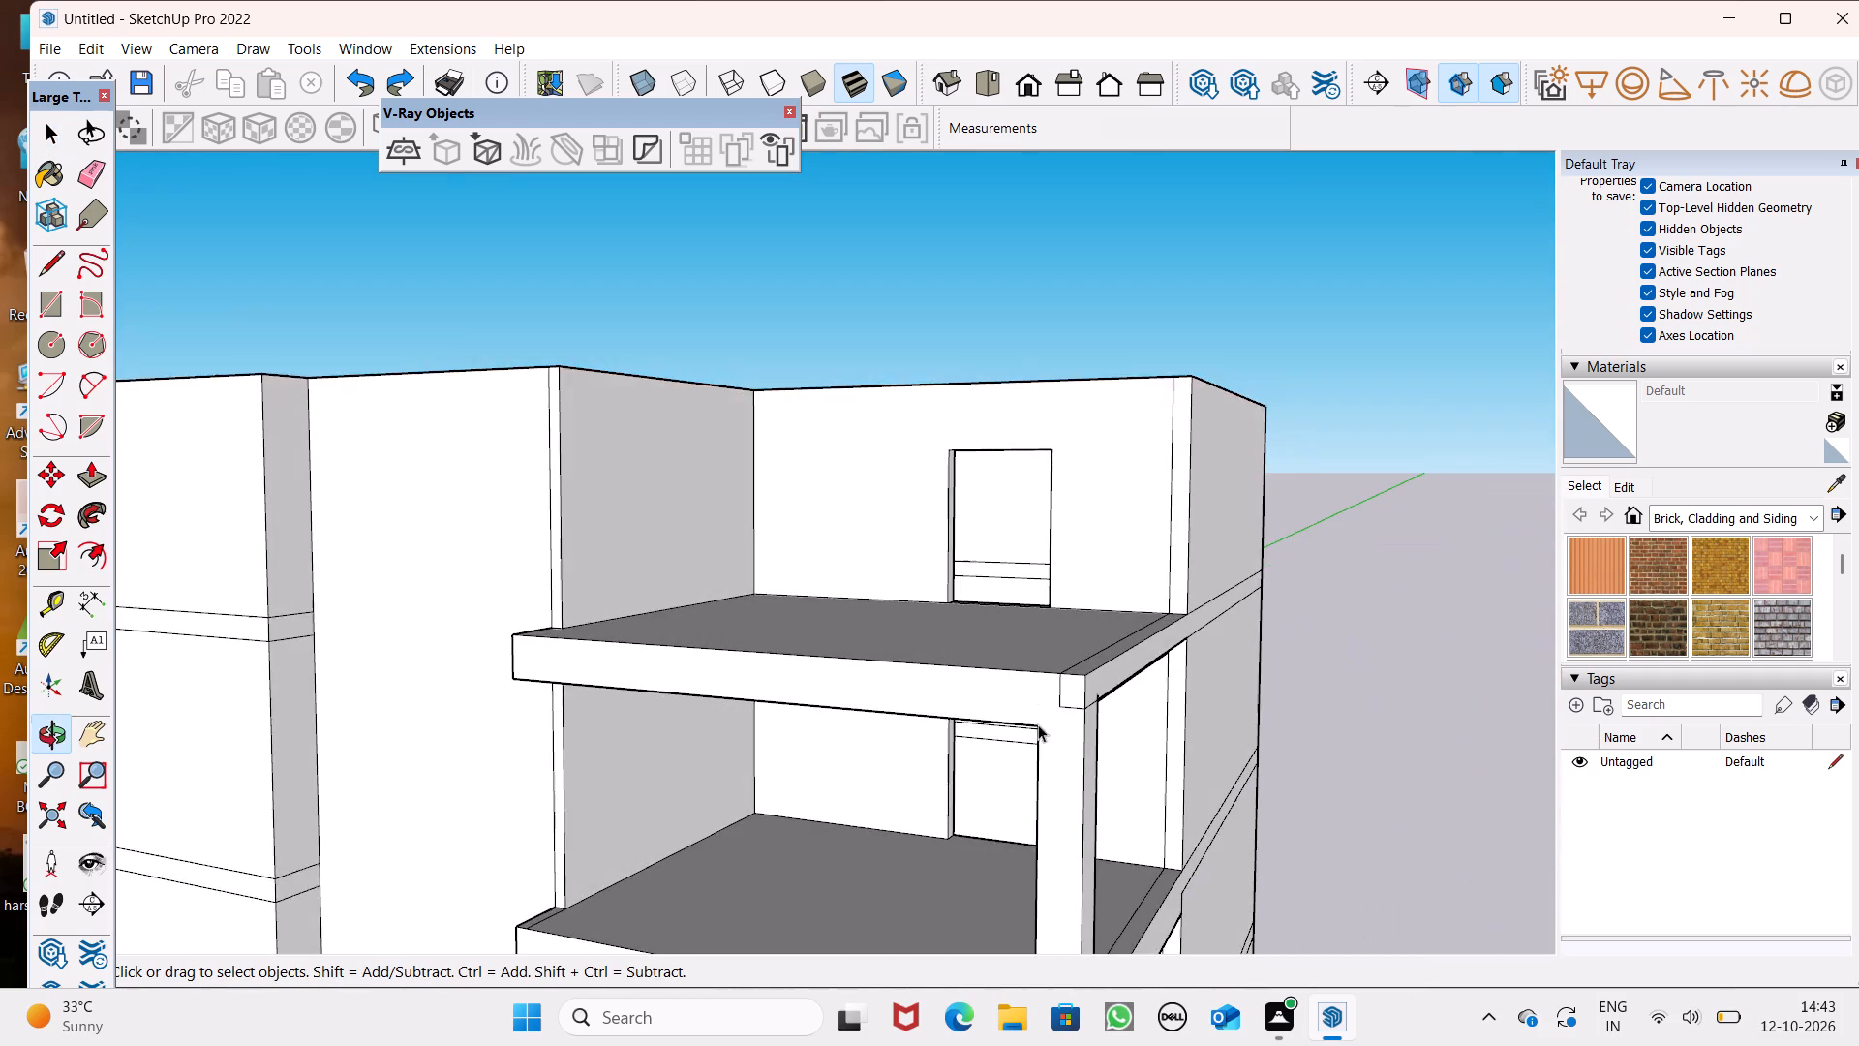
scroll(1093, 729, up, 7)
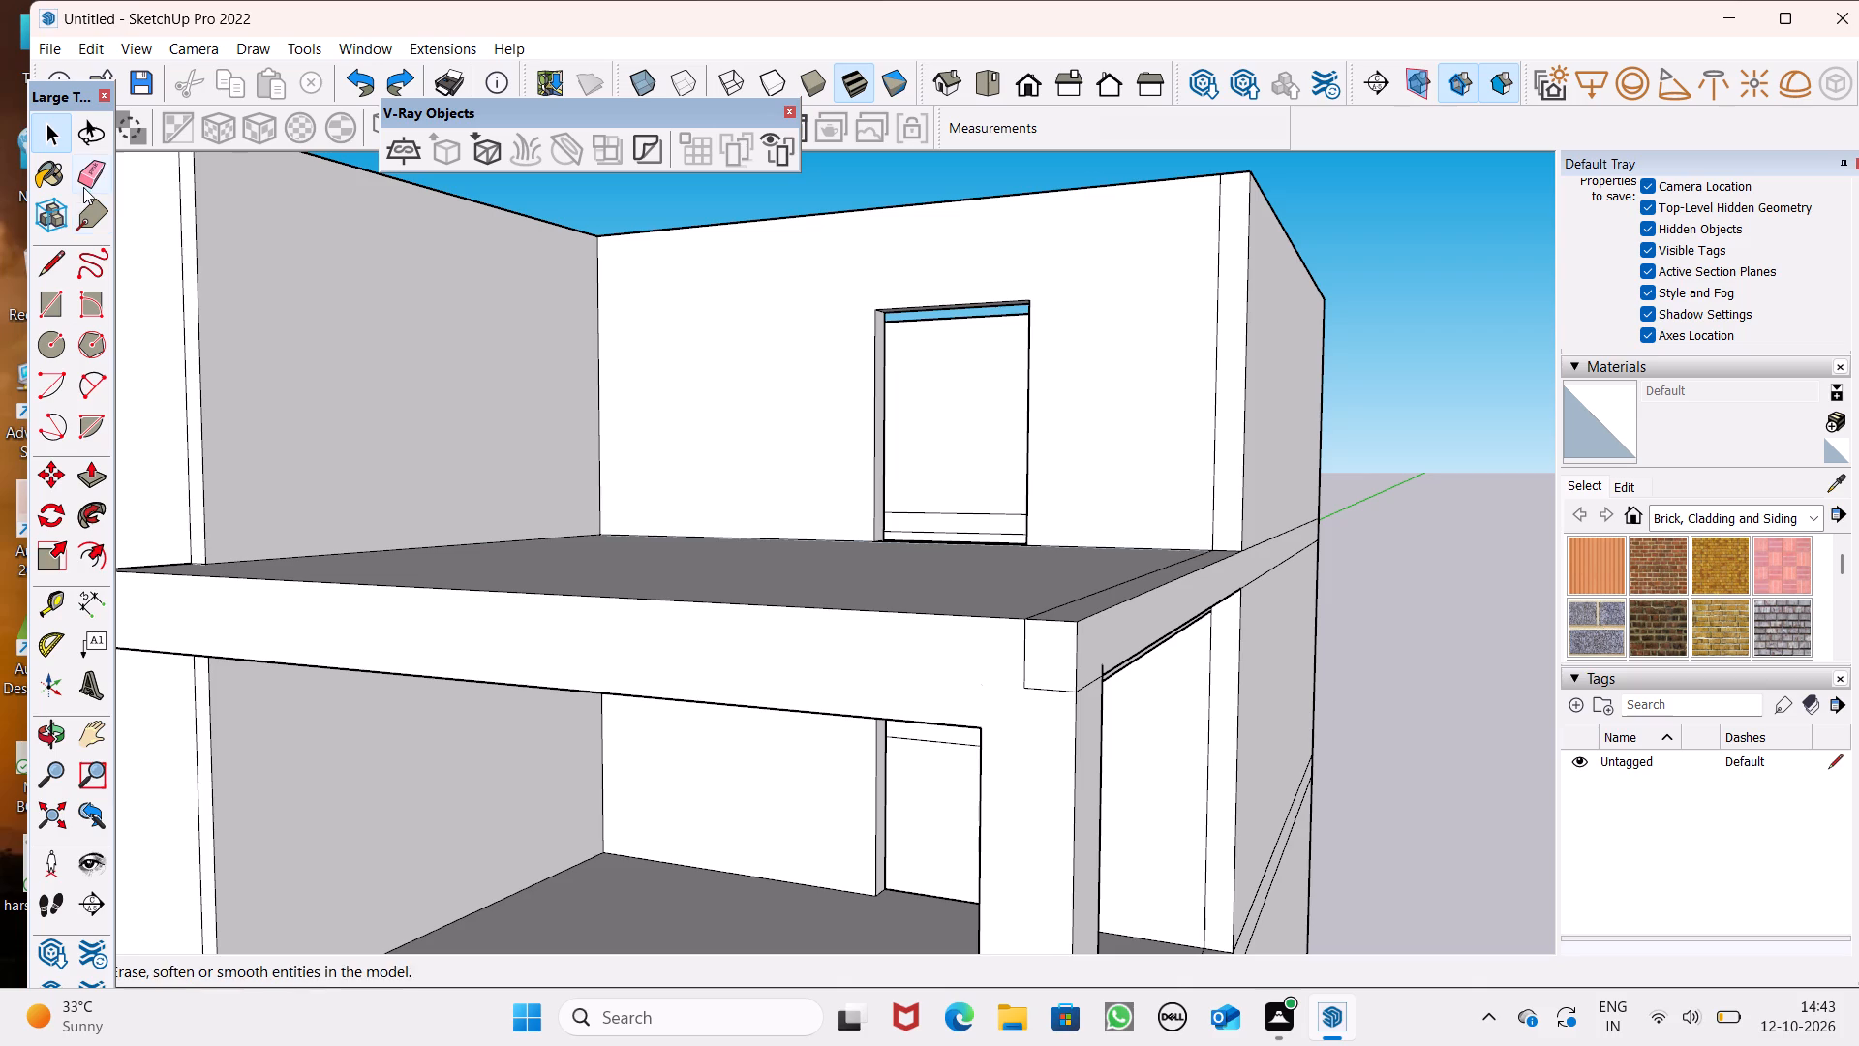
click(83, 187)
drag(1050, 687, 1050, 696)
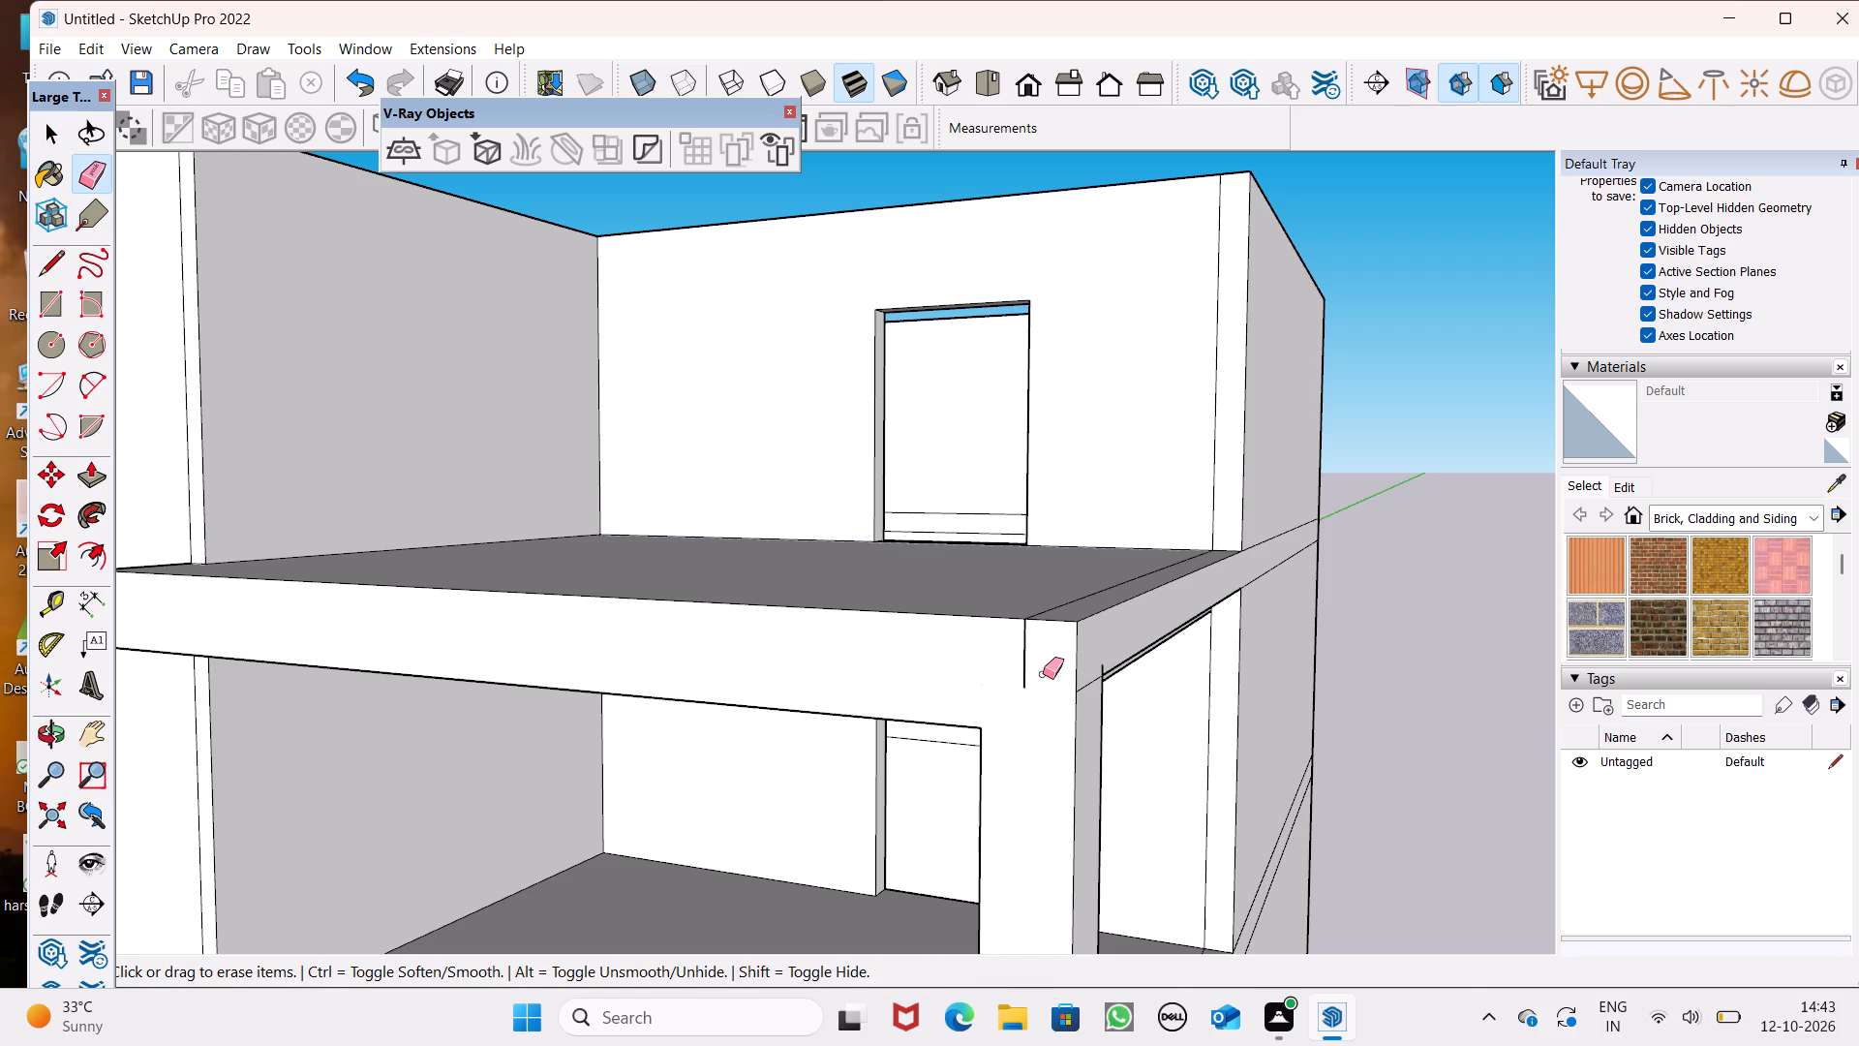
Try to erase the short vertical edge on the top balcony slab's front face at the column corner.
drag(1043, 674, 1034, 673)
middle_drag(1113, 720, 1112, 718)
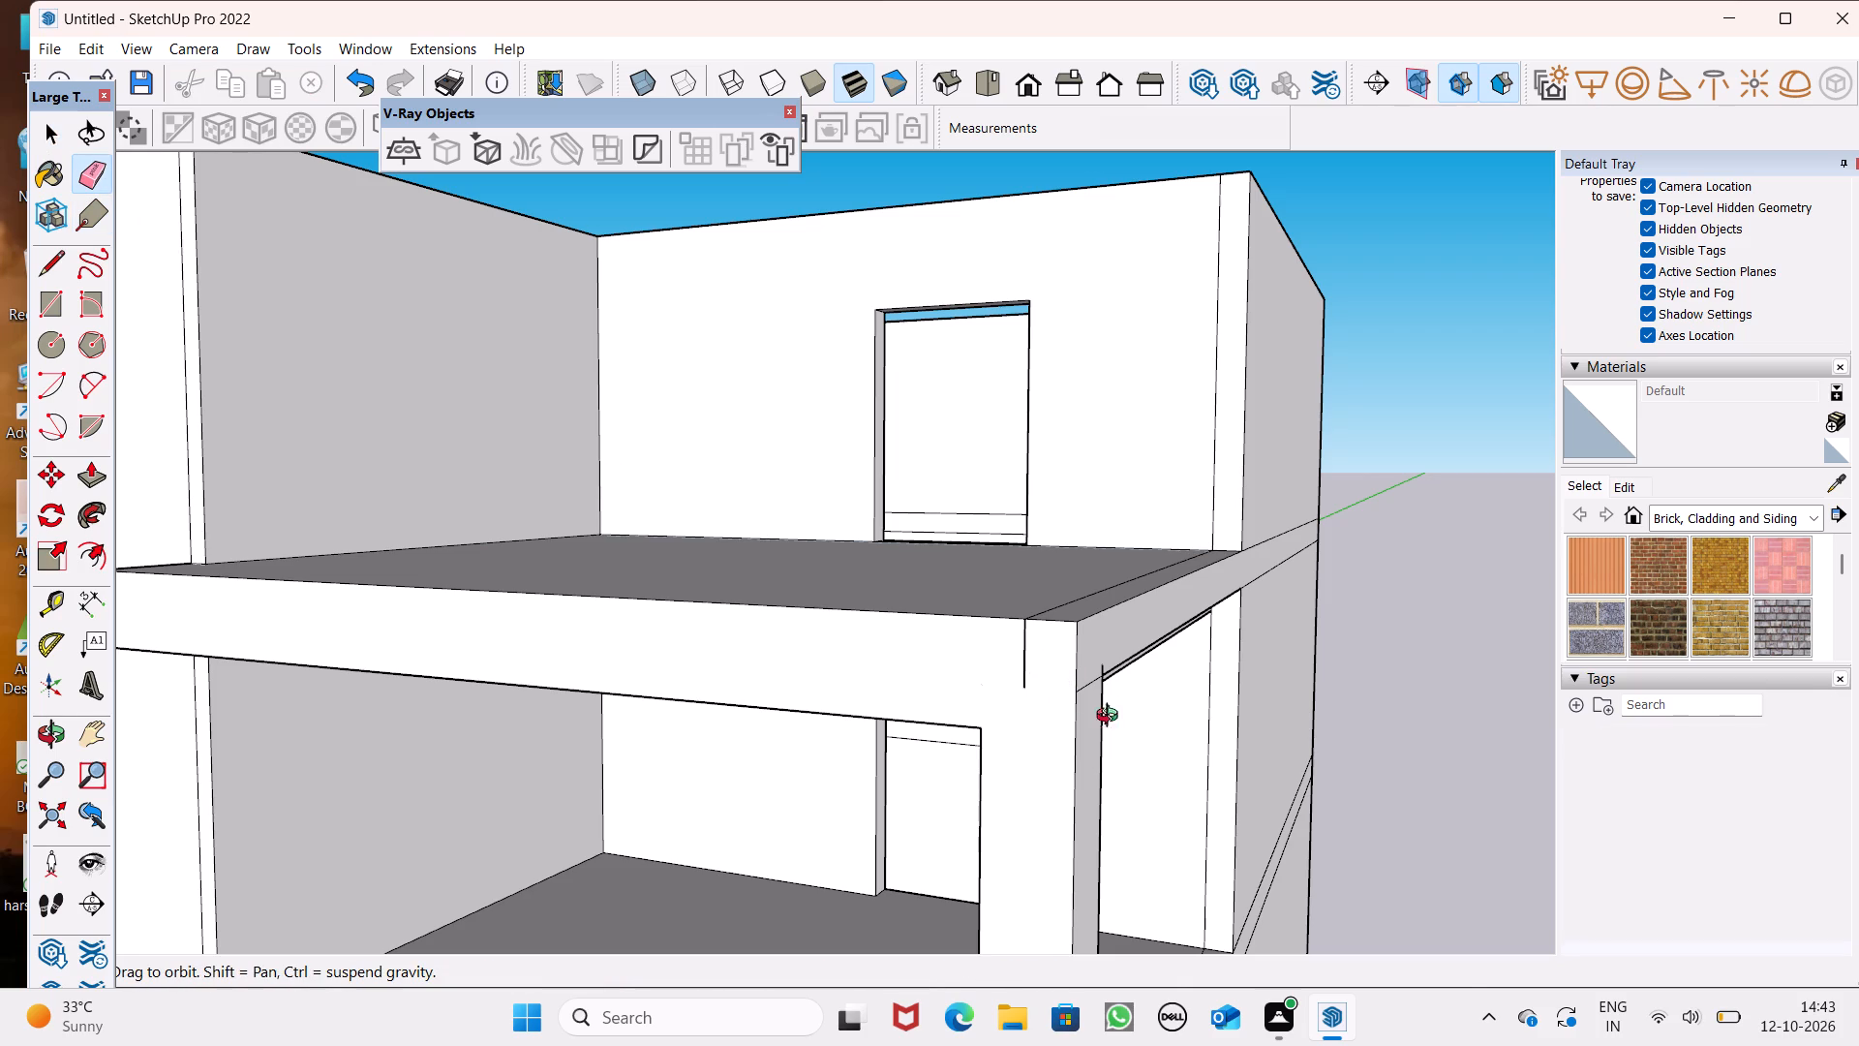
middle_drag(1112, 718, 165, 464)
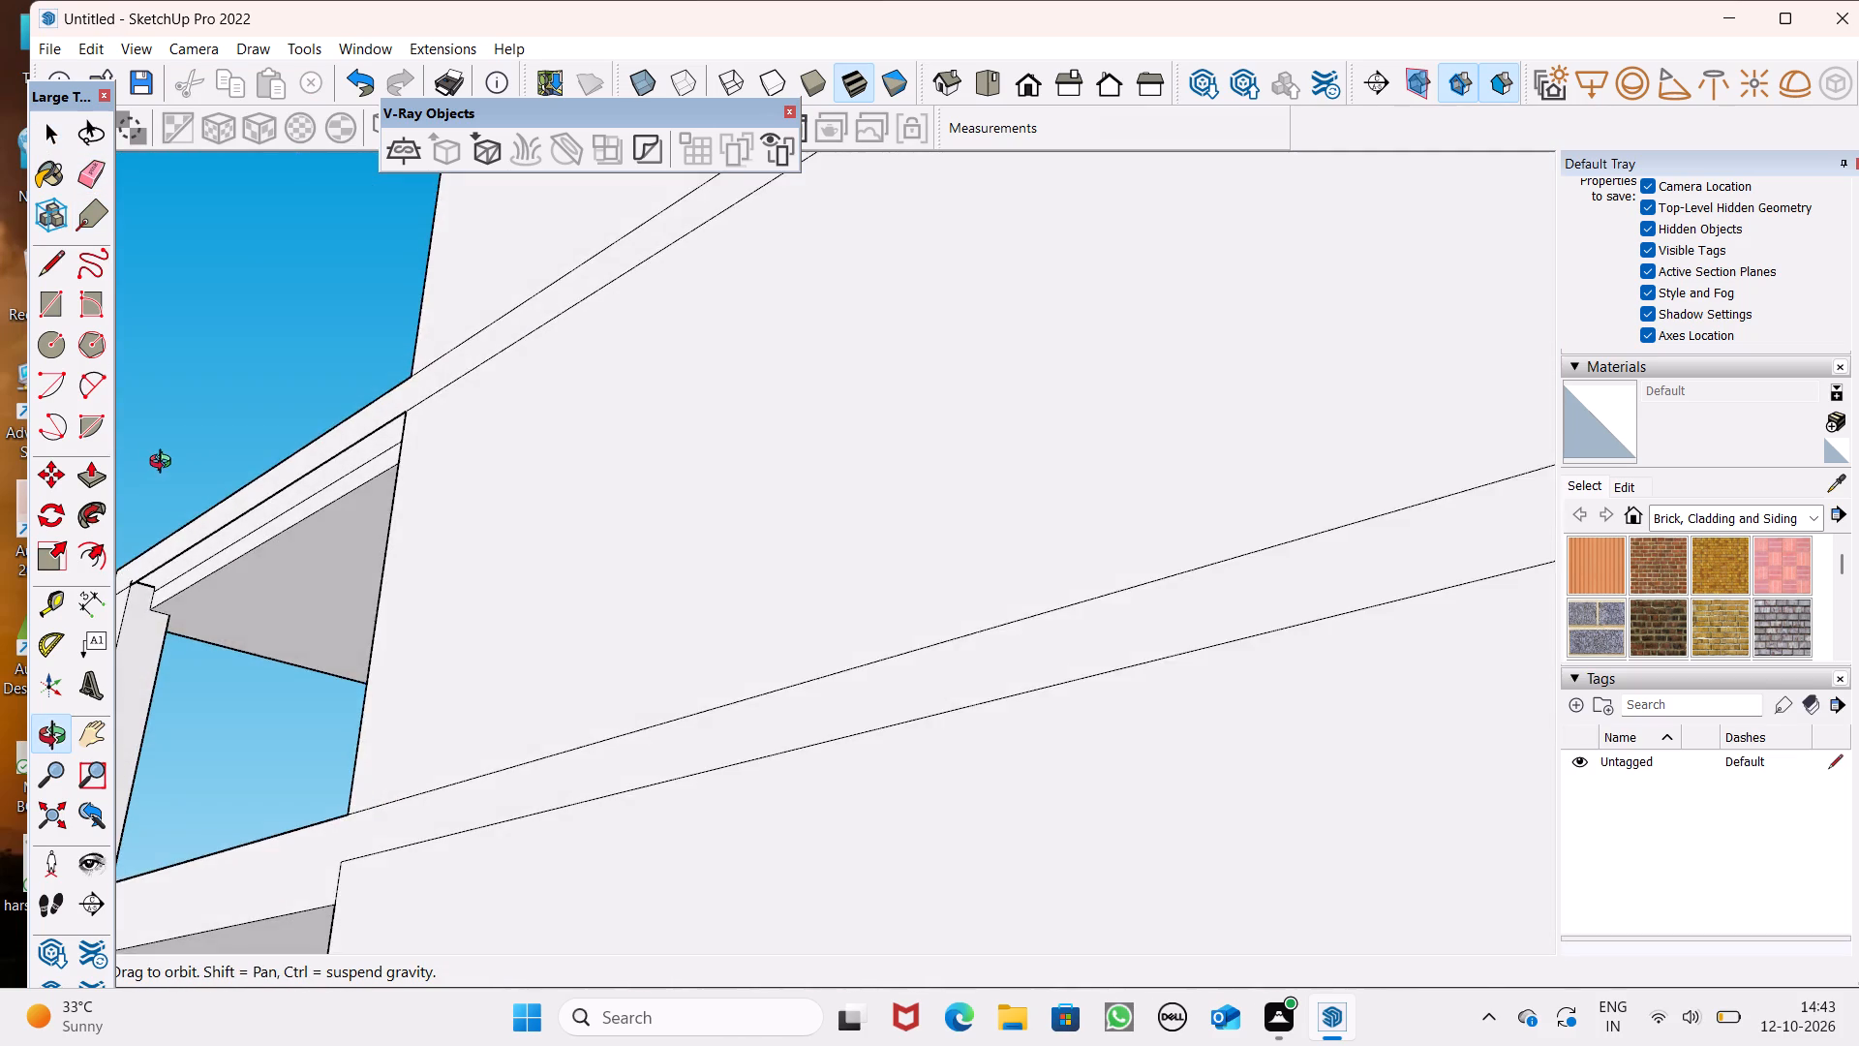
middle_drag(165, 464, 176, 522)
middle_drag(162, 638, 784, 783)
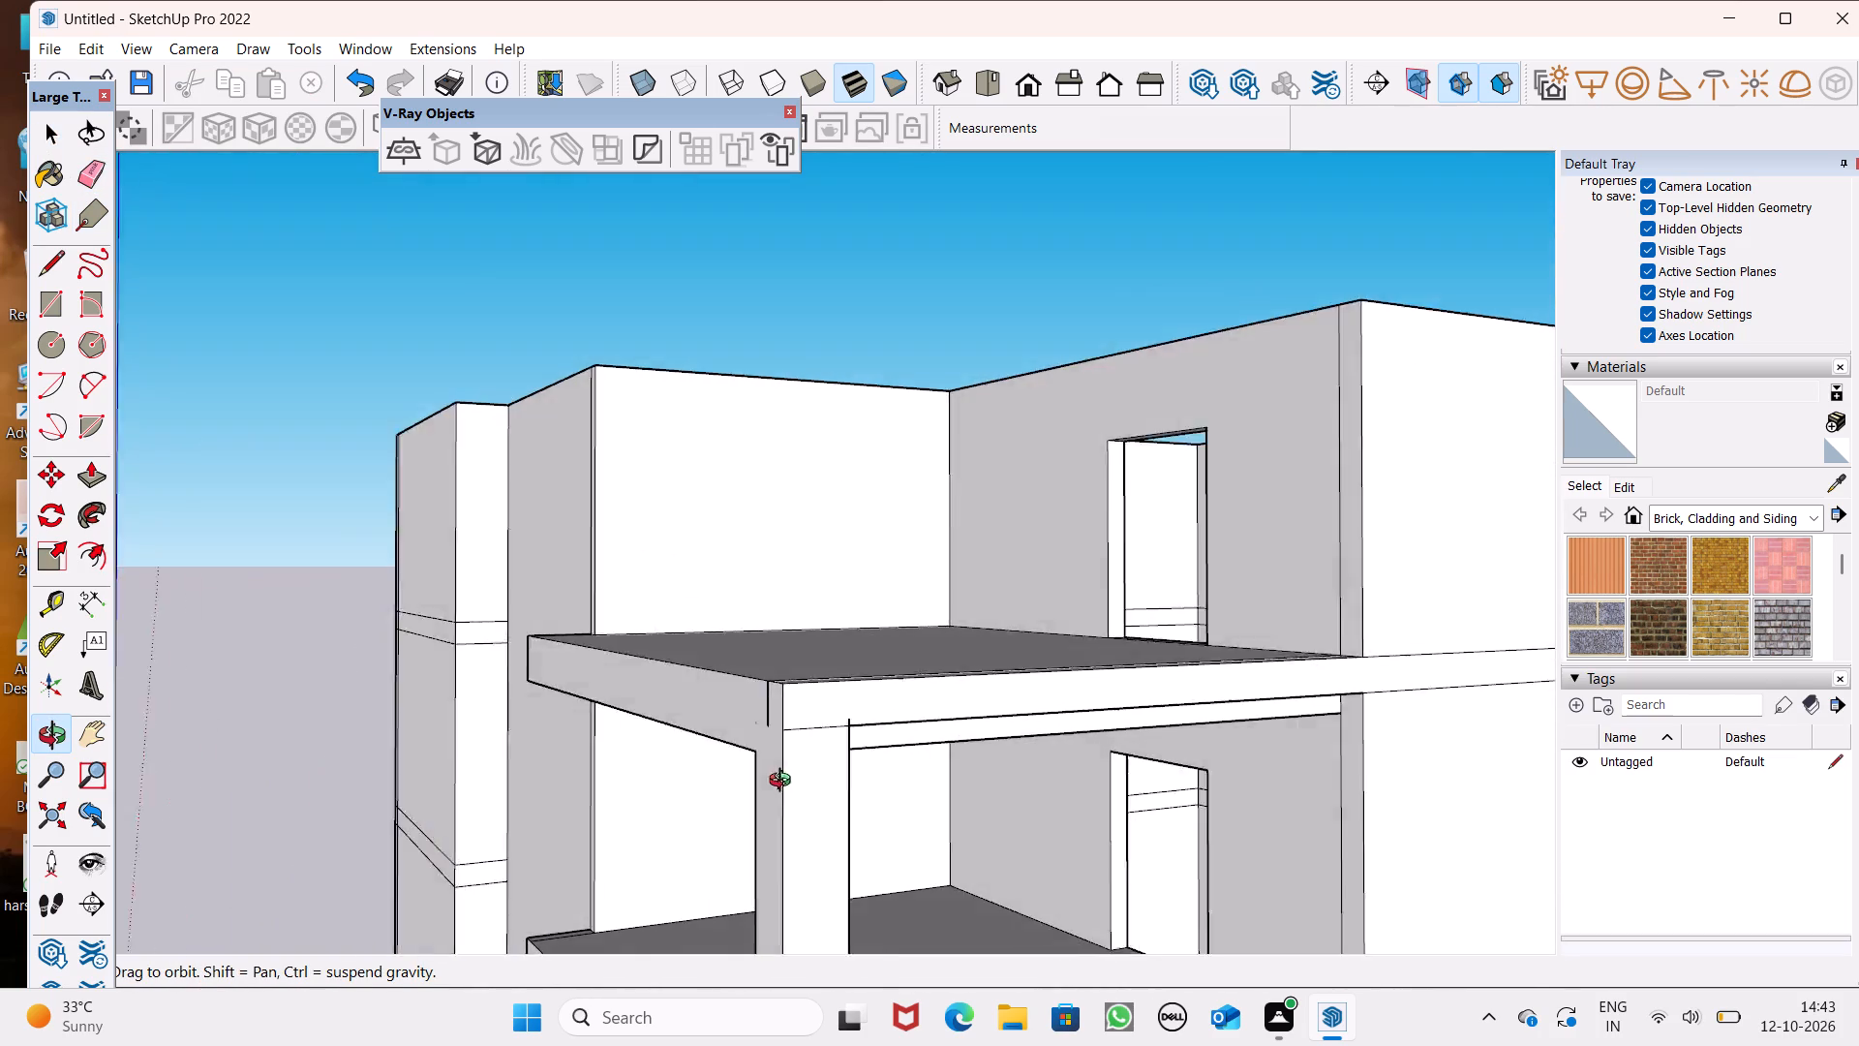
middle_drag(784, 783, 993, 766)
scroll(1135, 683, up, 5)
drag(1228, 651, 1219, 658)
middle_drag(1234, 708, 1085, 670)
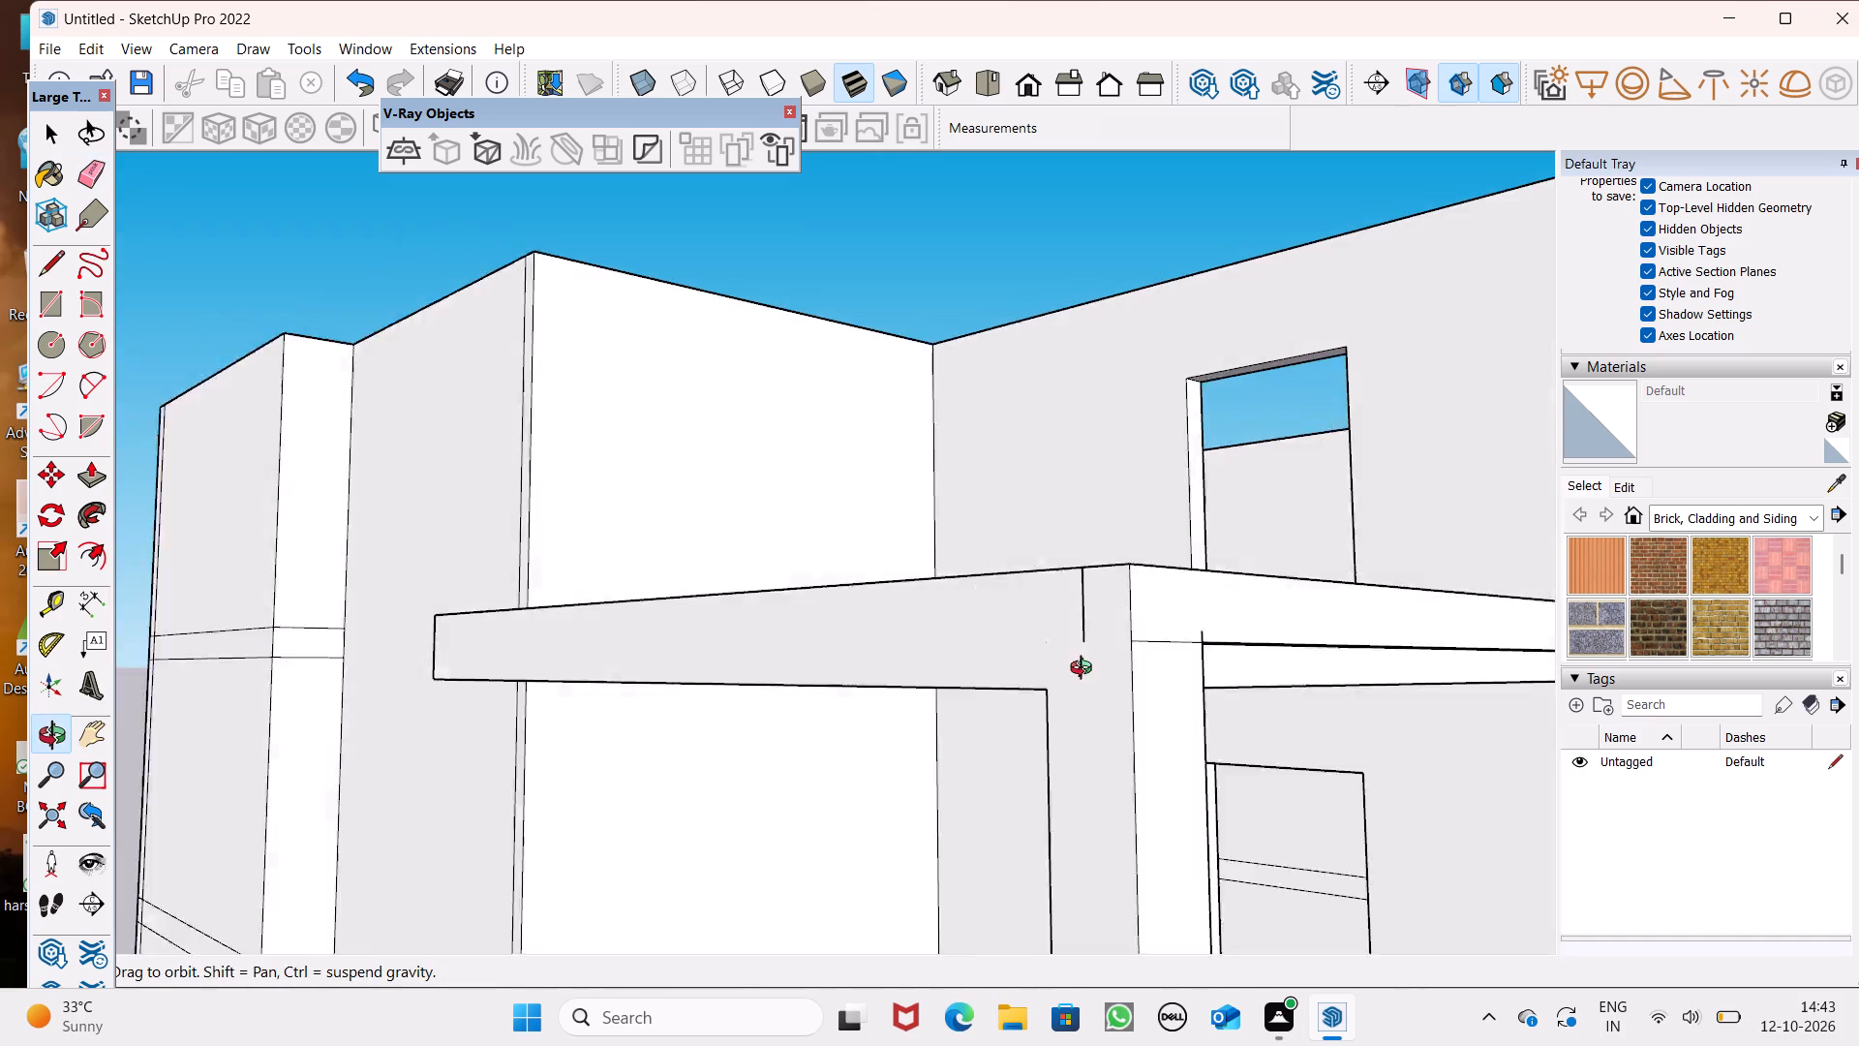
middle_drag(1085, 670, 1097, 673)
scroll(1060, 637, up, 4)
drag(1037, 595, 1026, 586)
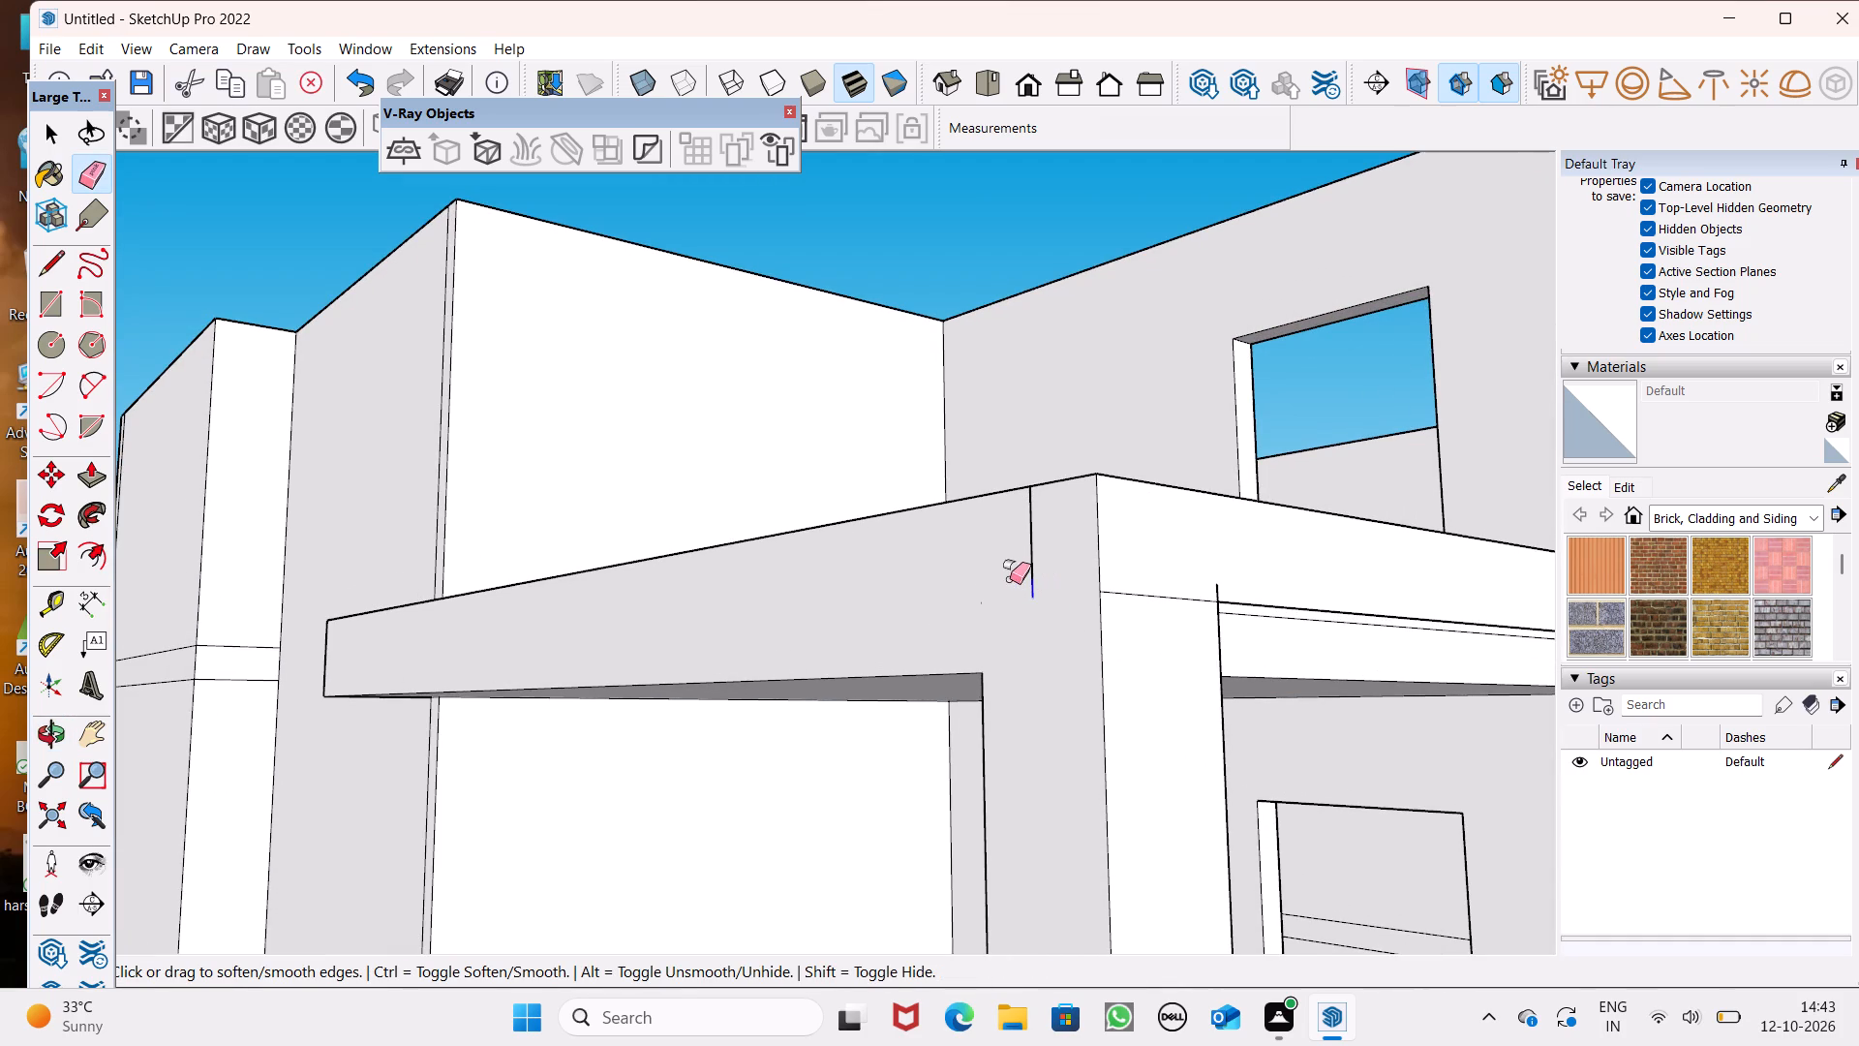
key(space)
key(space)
Undo the last two edge edits at the column corner of the top balcony slab.
scroll(1005, 587, down, 4)
middle_drag(984, 636, 356, 528)
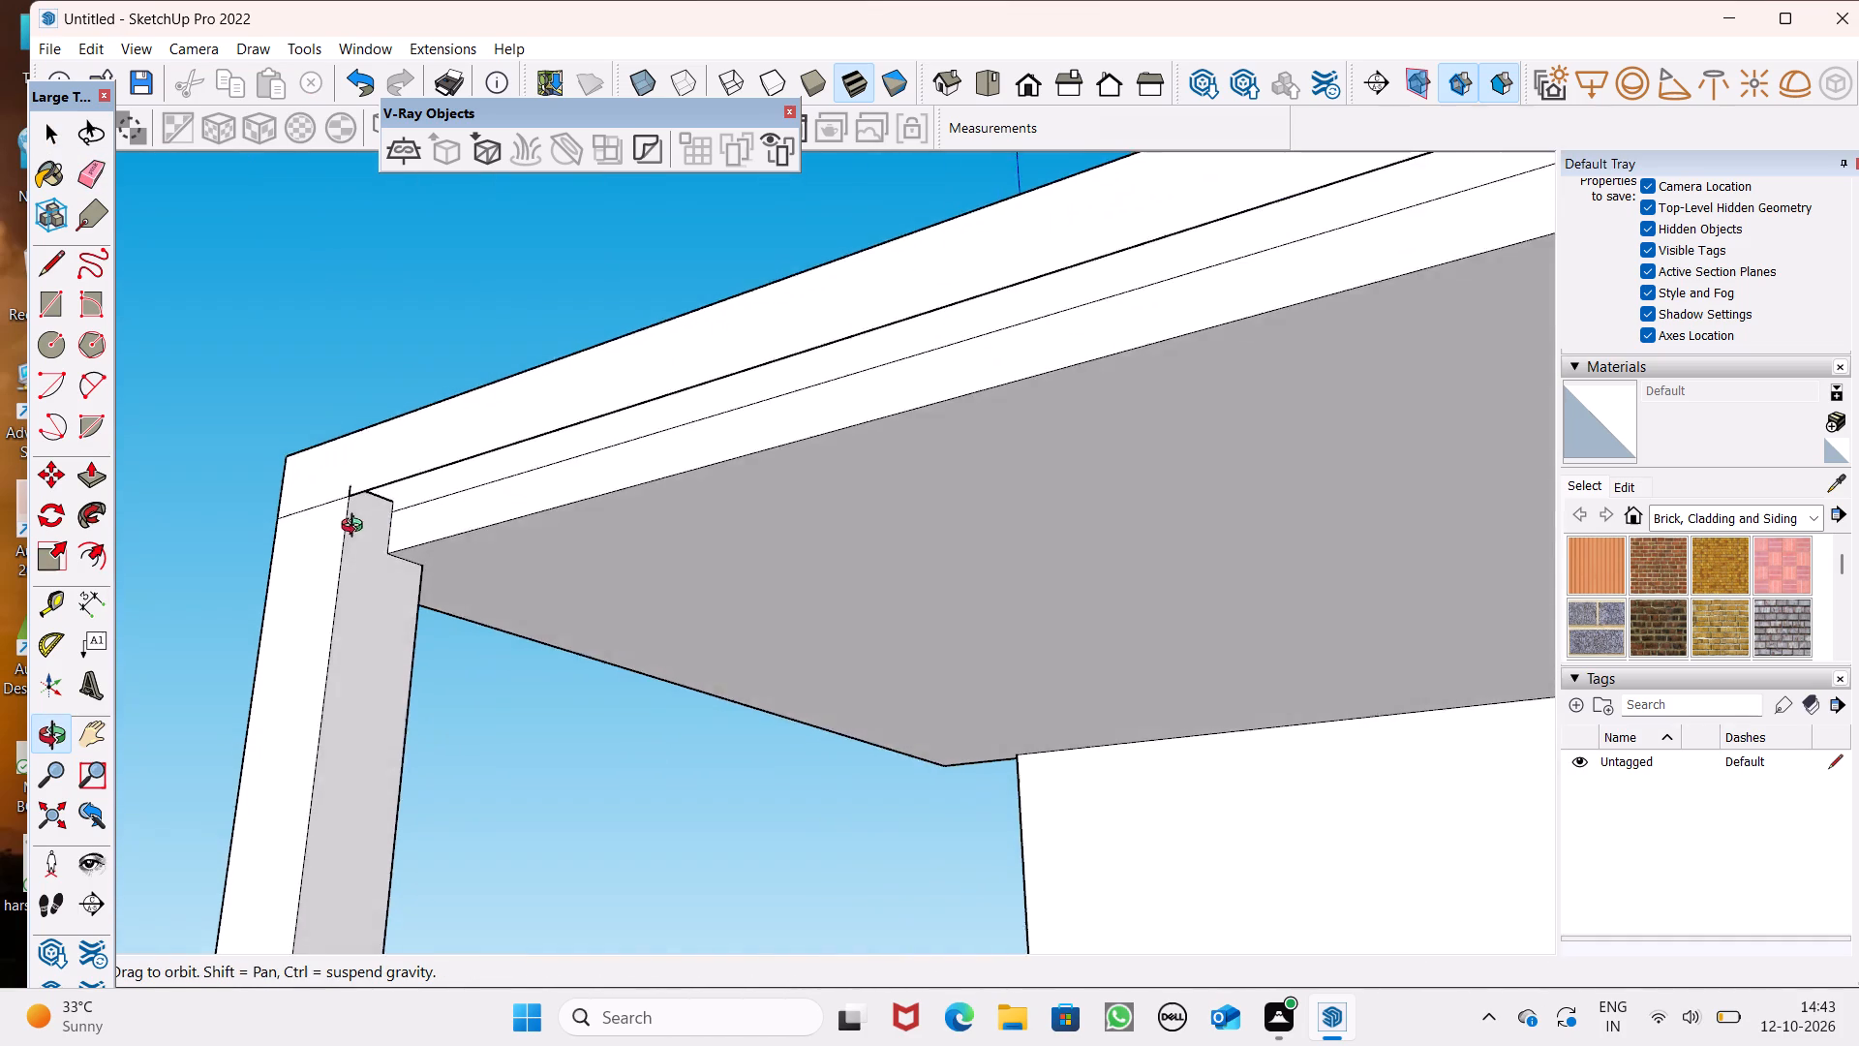
middle_drag(356, 528, 1236, 731)
scroll(1194, 686, down, 3)
middle_drag(1311, 725, 1045, 788)
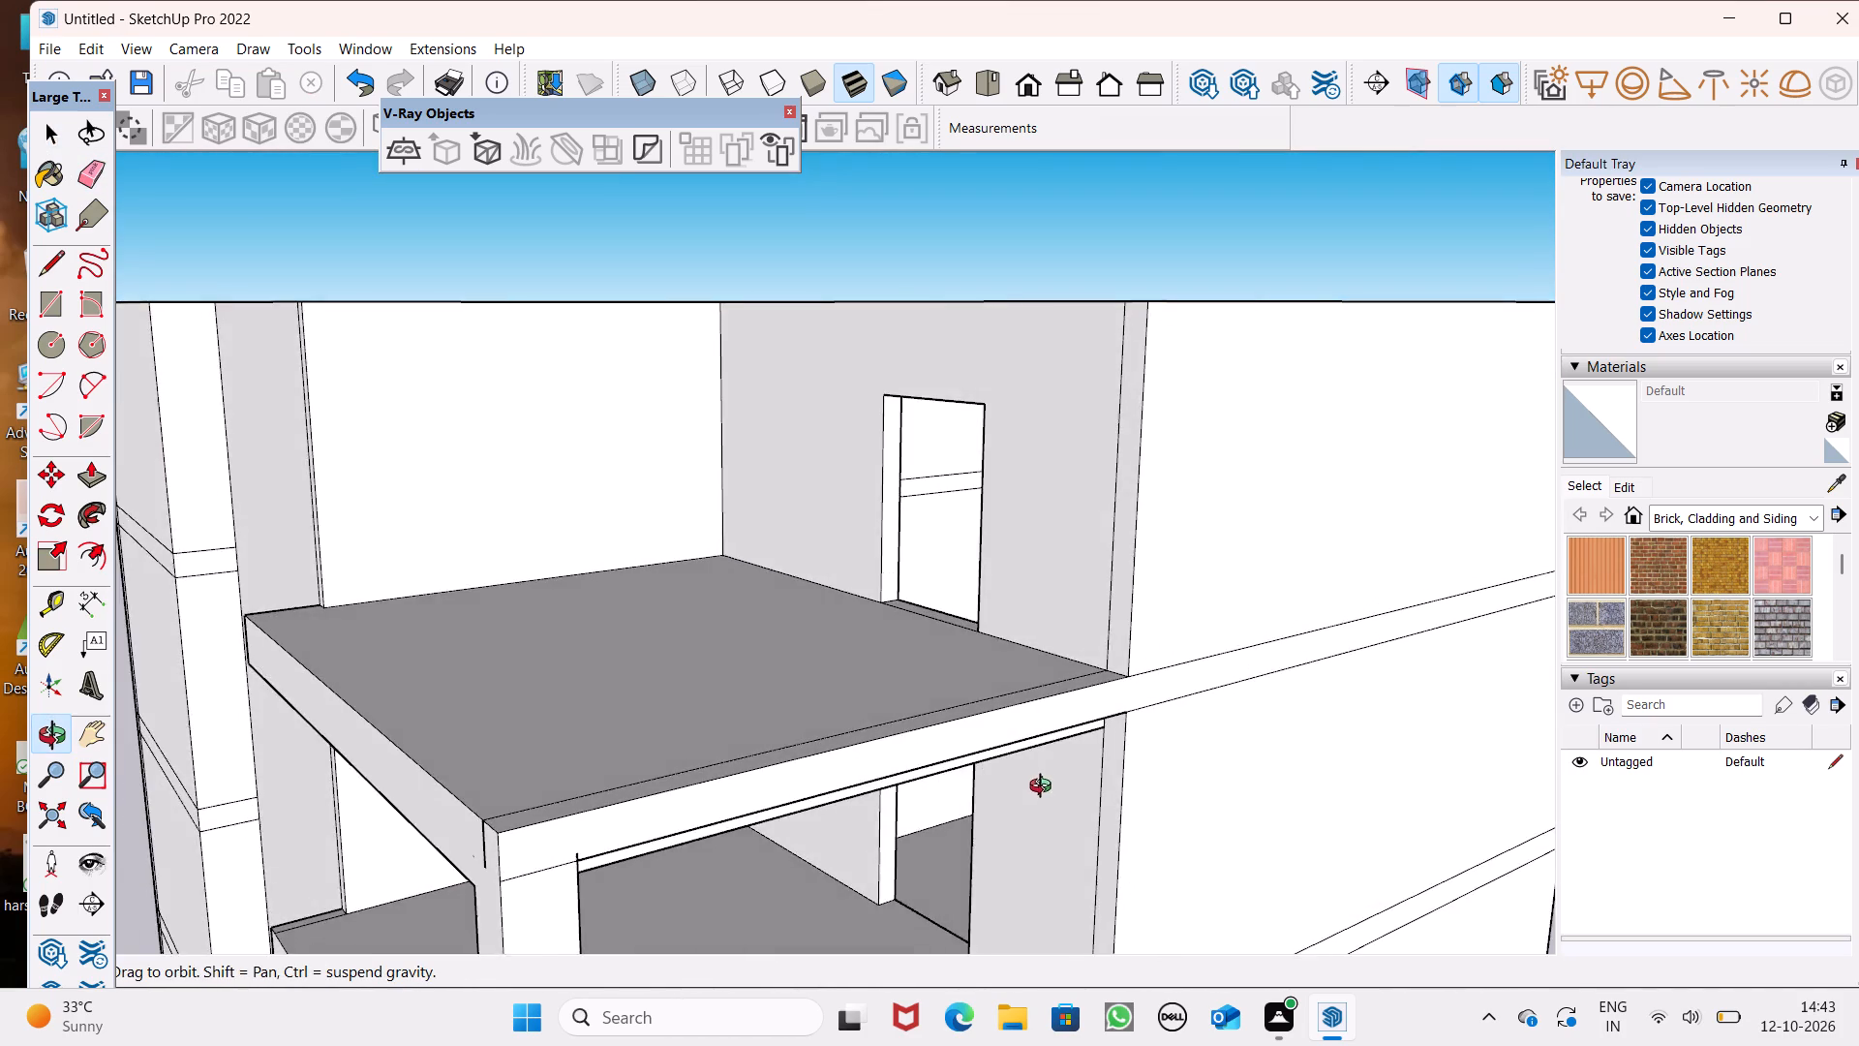
middle_drag(1045, 788, 1035, 786)
scroll(857, 755, up, 5)
scroll(883, 572, down, 6)
middle_drag(956, 719, 788, 563)
scroll(818, 560, up, 3)
middle_drag(814, 515, 1047, 328)
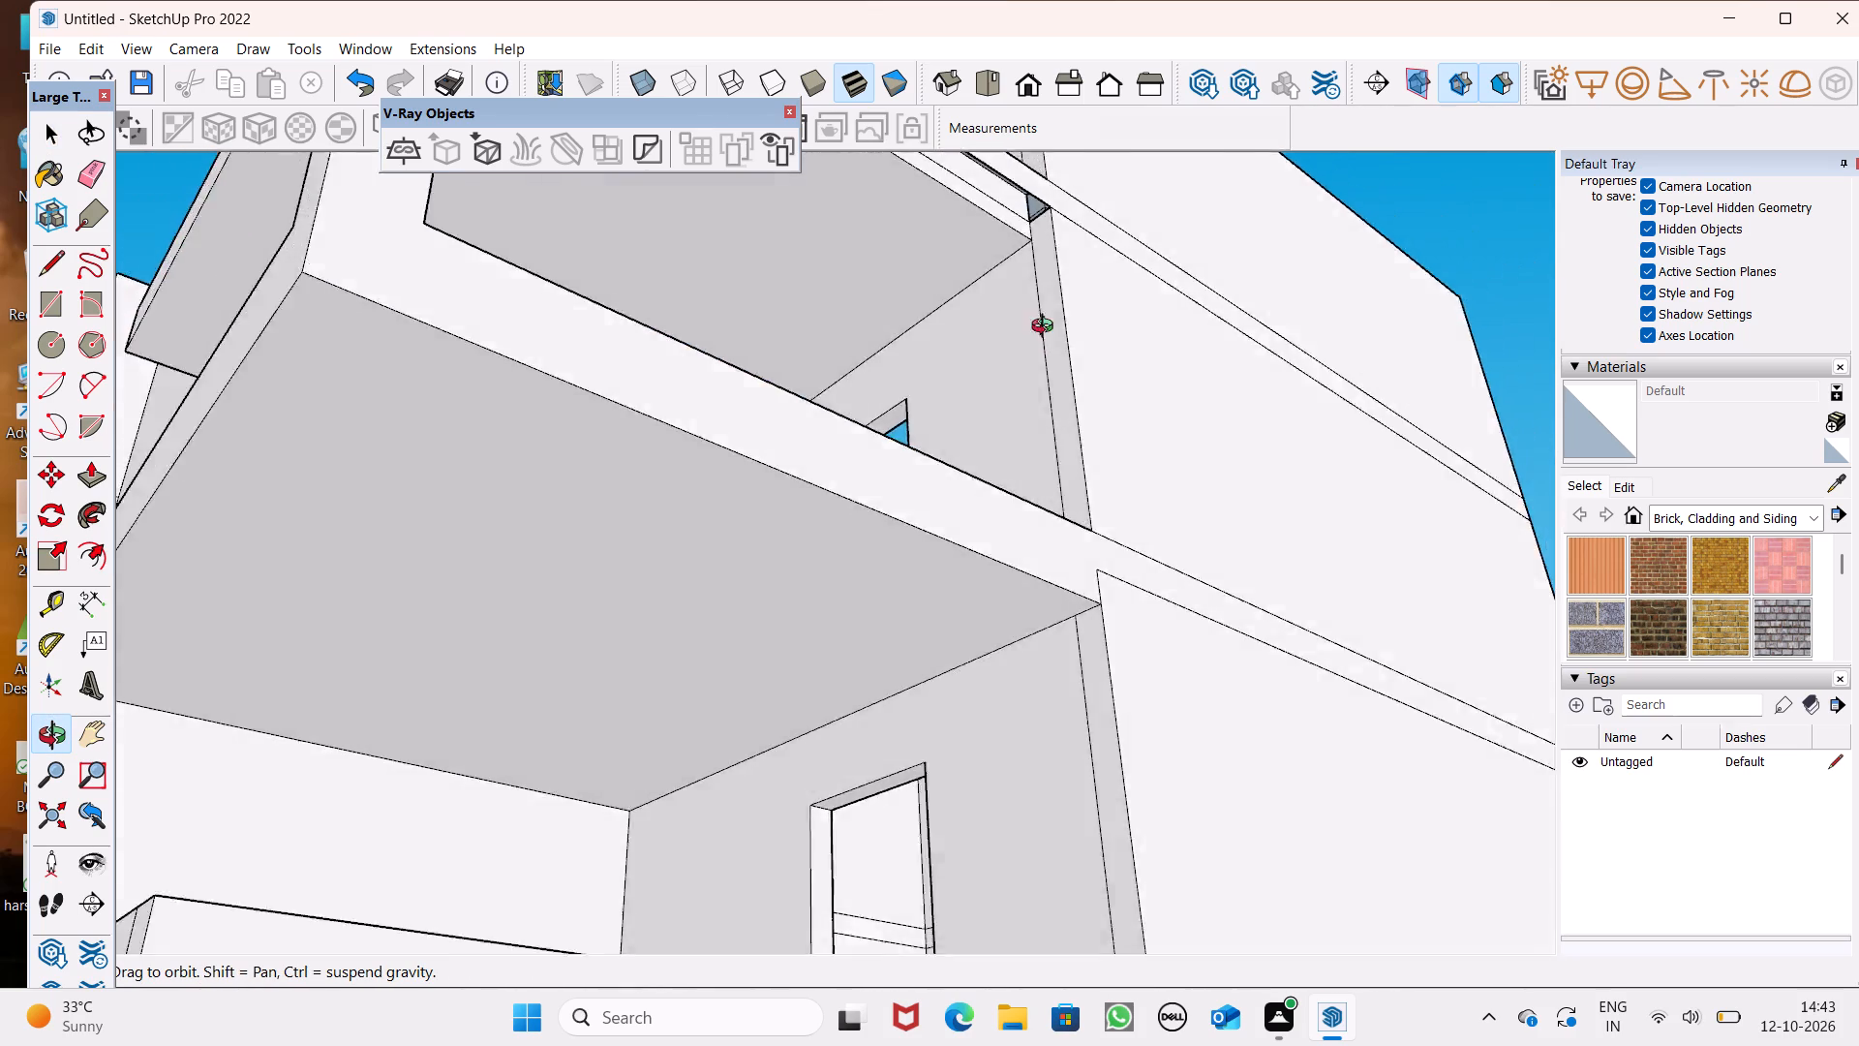
middle_drag(1047, 328, 1267, 406)
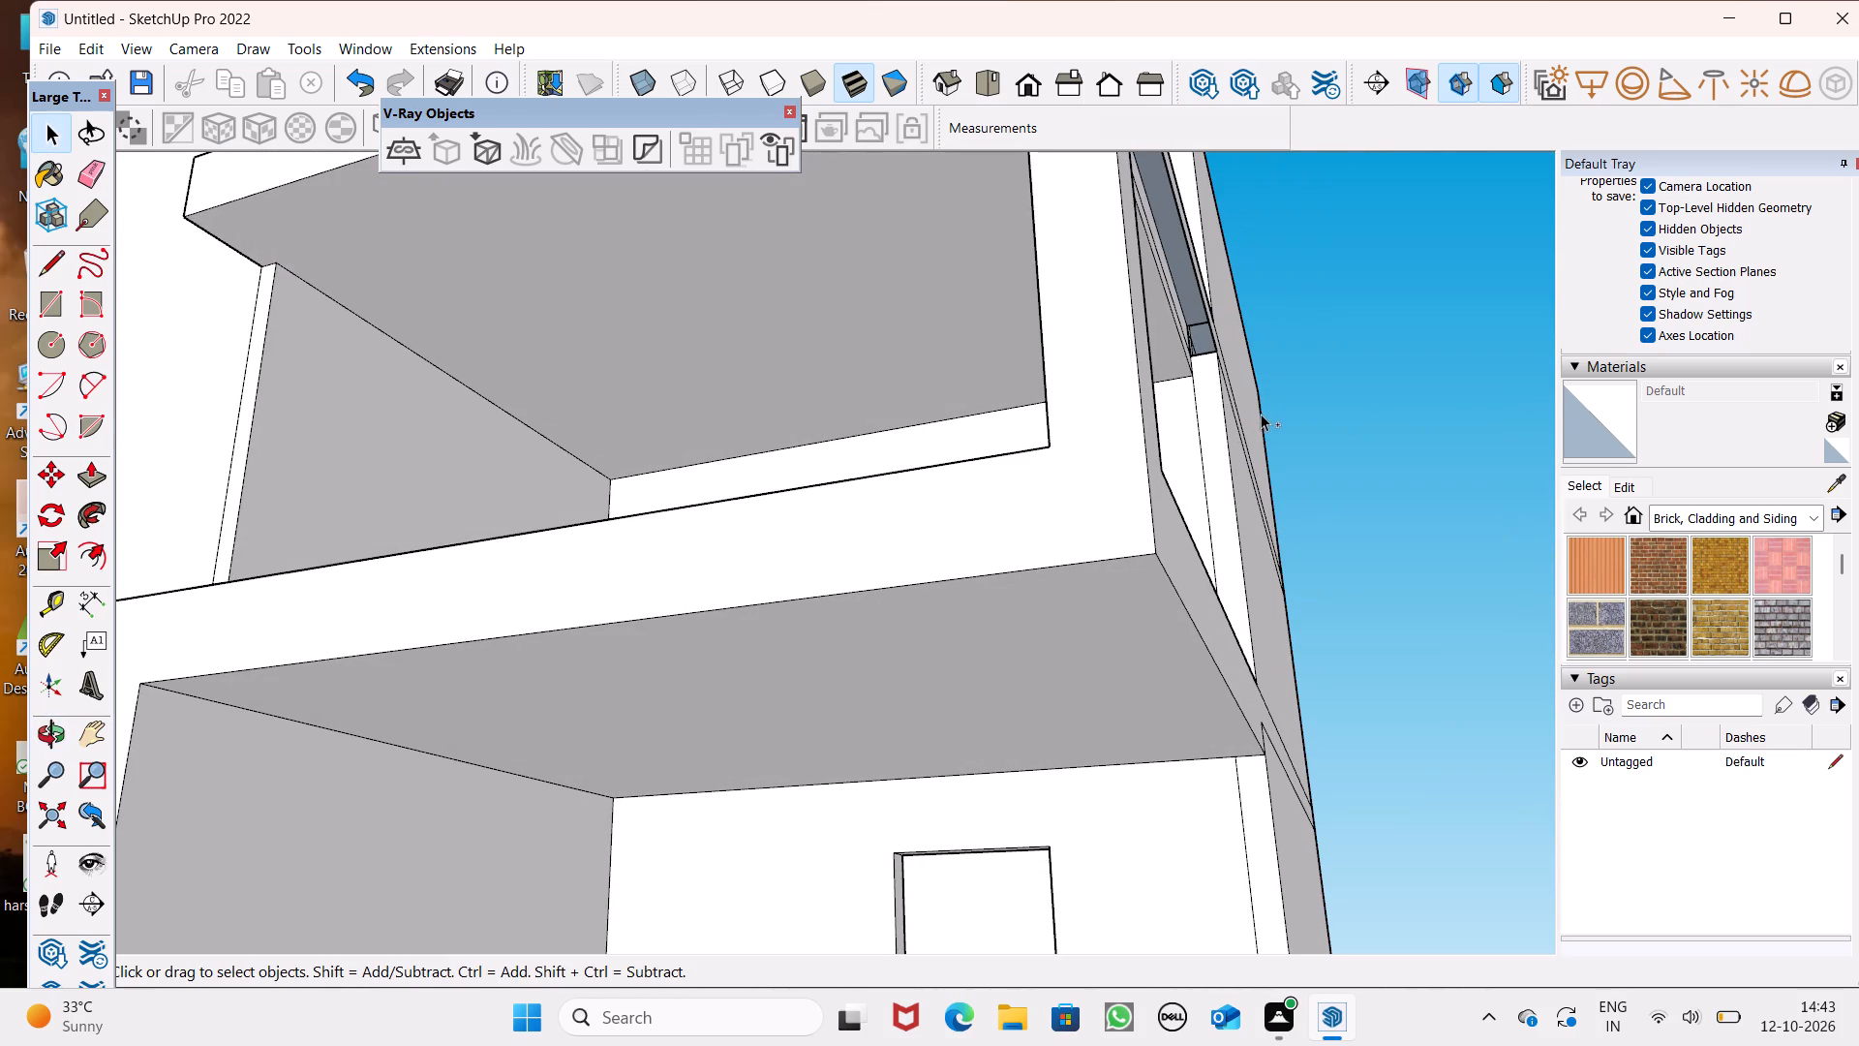
key(ctrl+z)
key(ctrl+z)
Examine the whole building from below, from the front and from above, checking the framed balconies and the top slab's column corner.
scroll(1218, 492, down, 10)
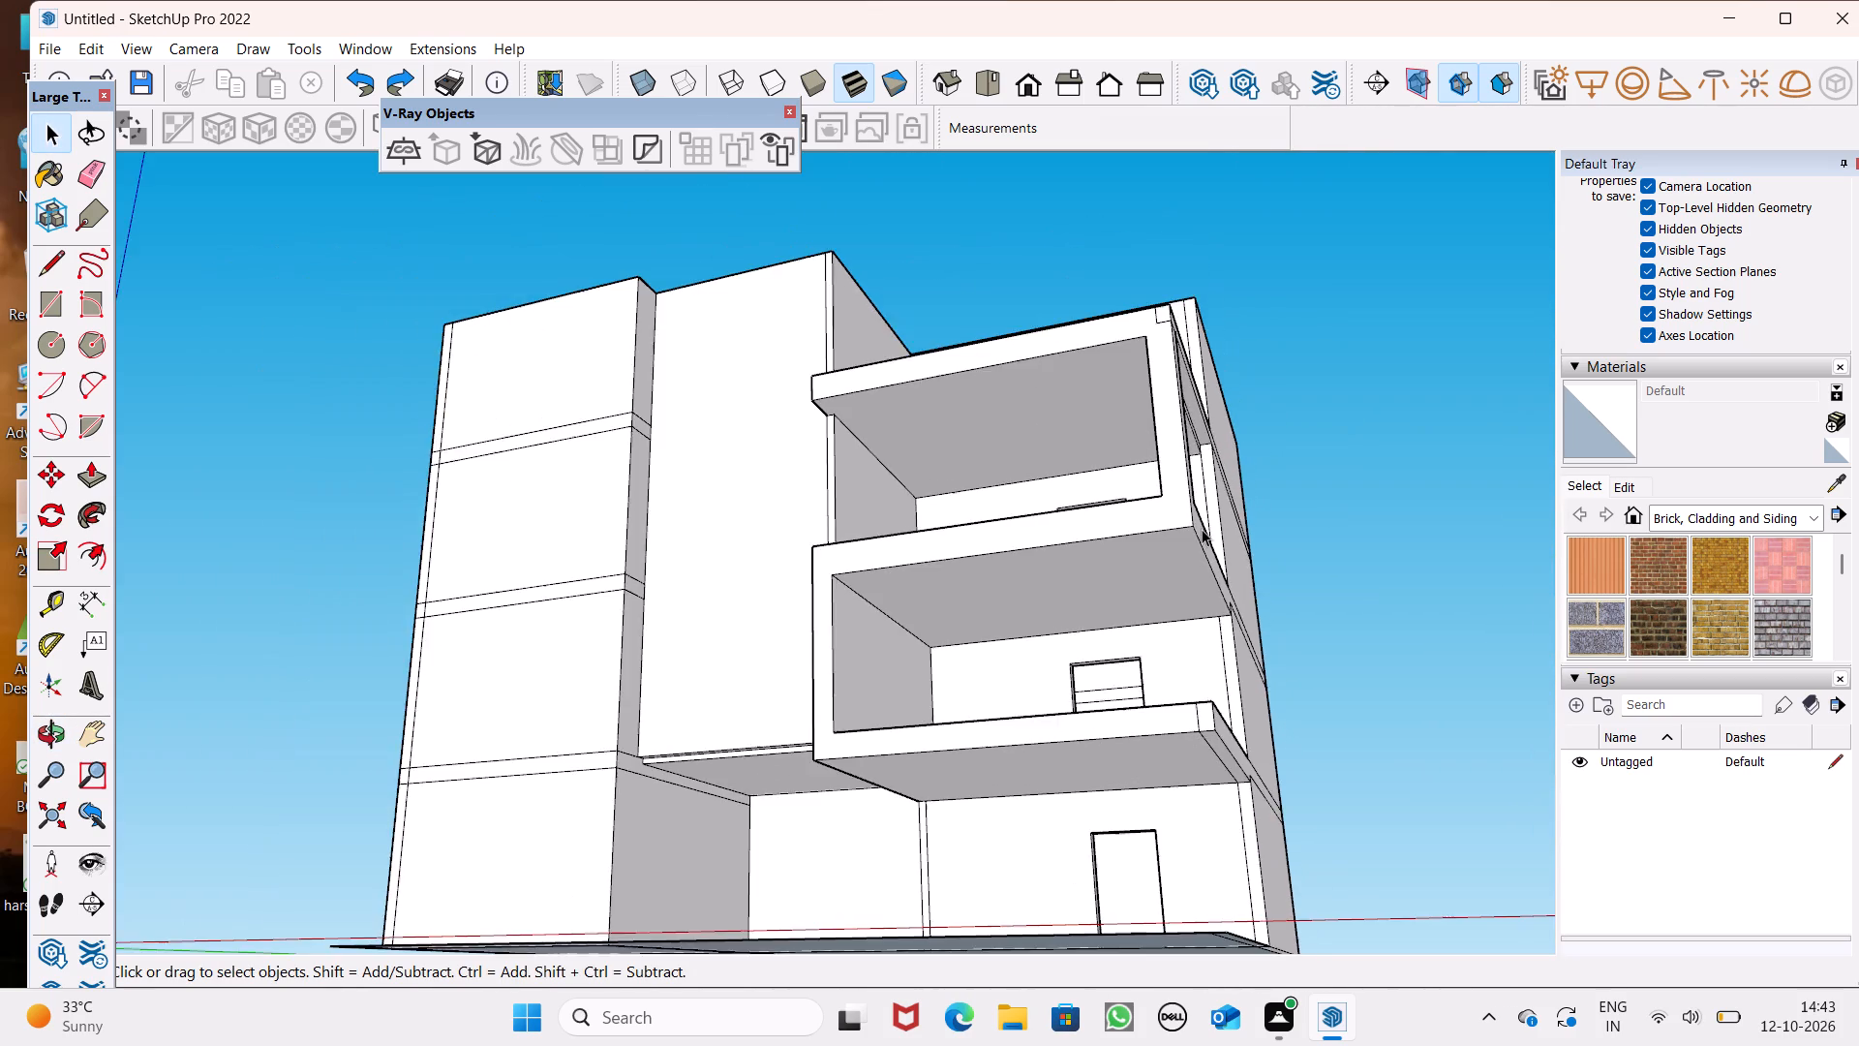
middle_drag(1195, 535, 1458, 785)
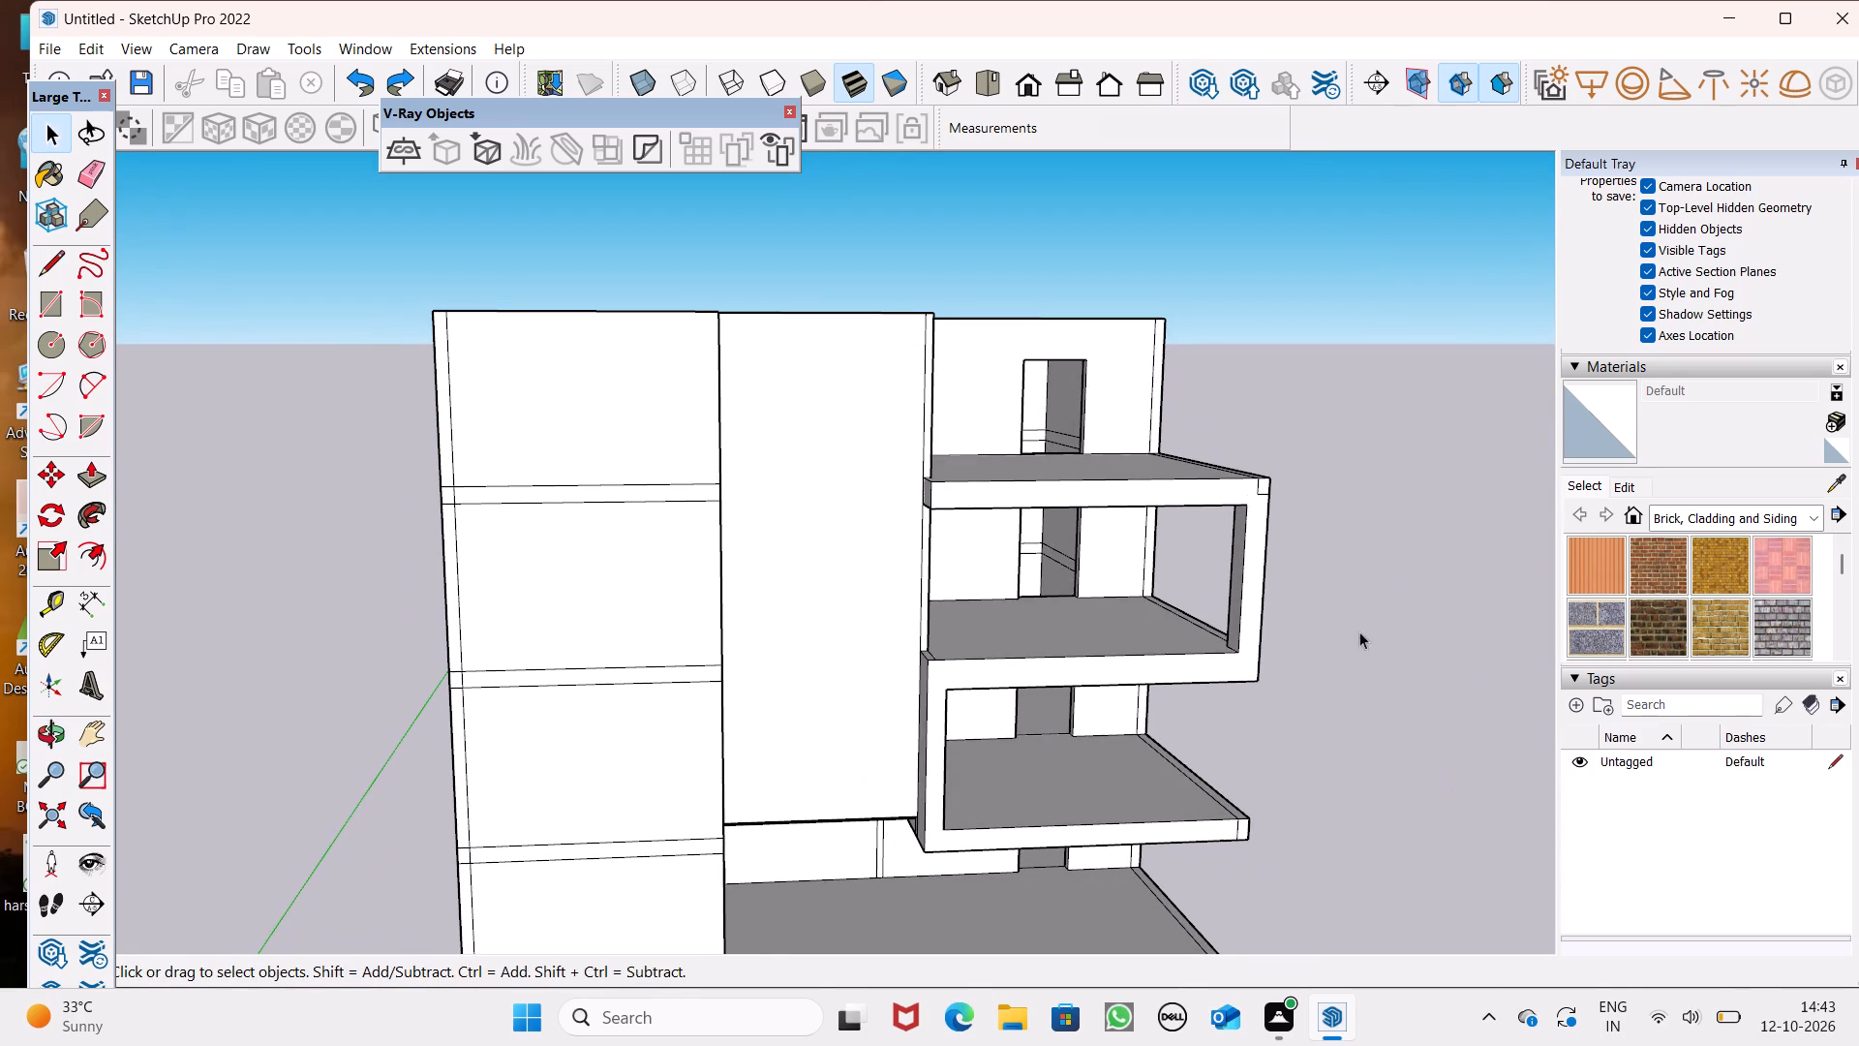
scroll(1323, 582, down, 1)
middle_drag(1270, 605, 1223, 685)
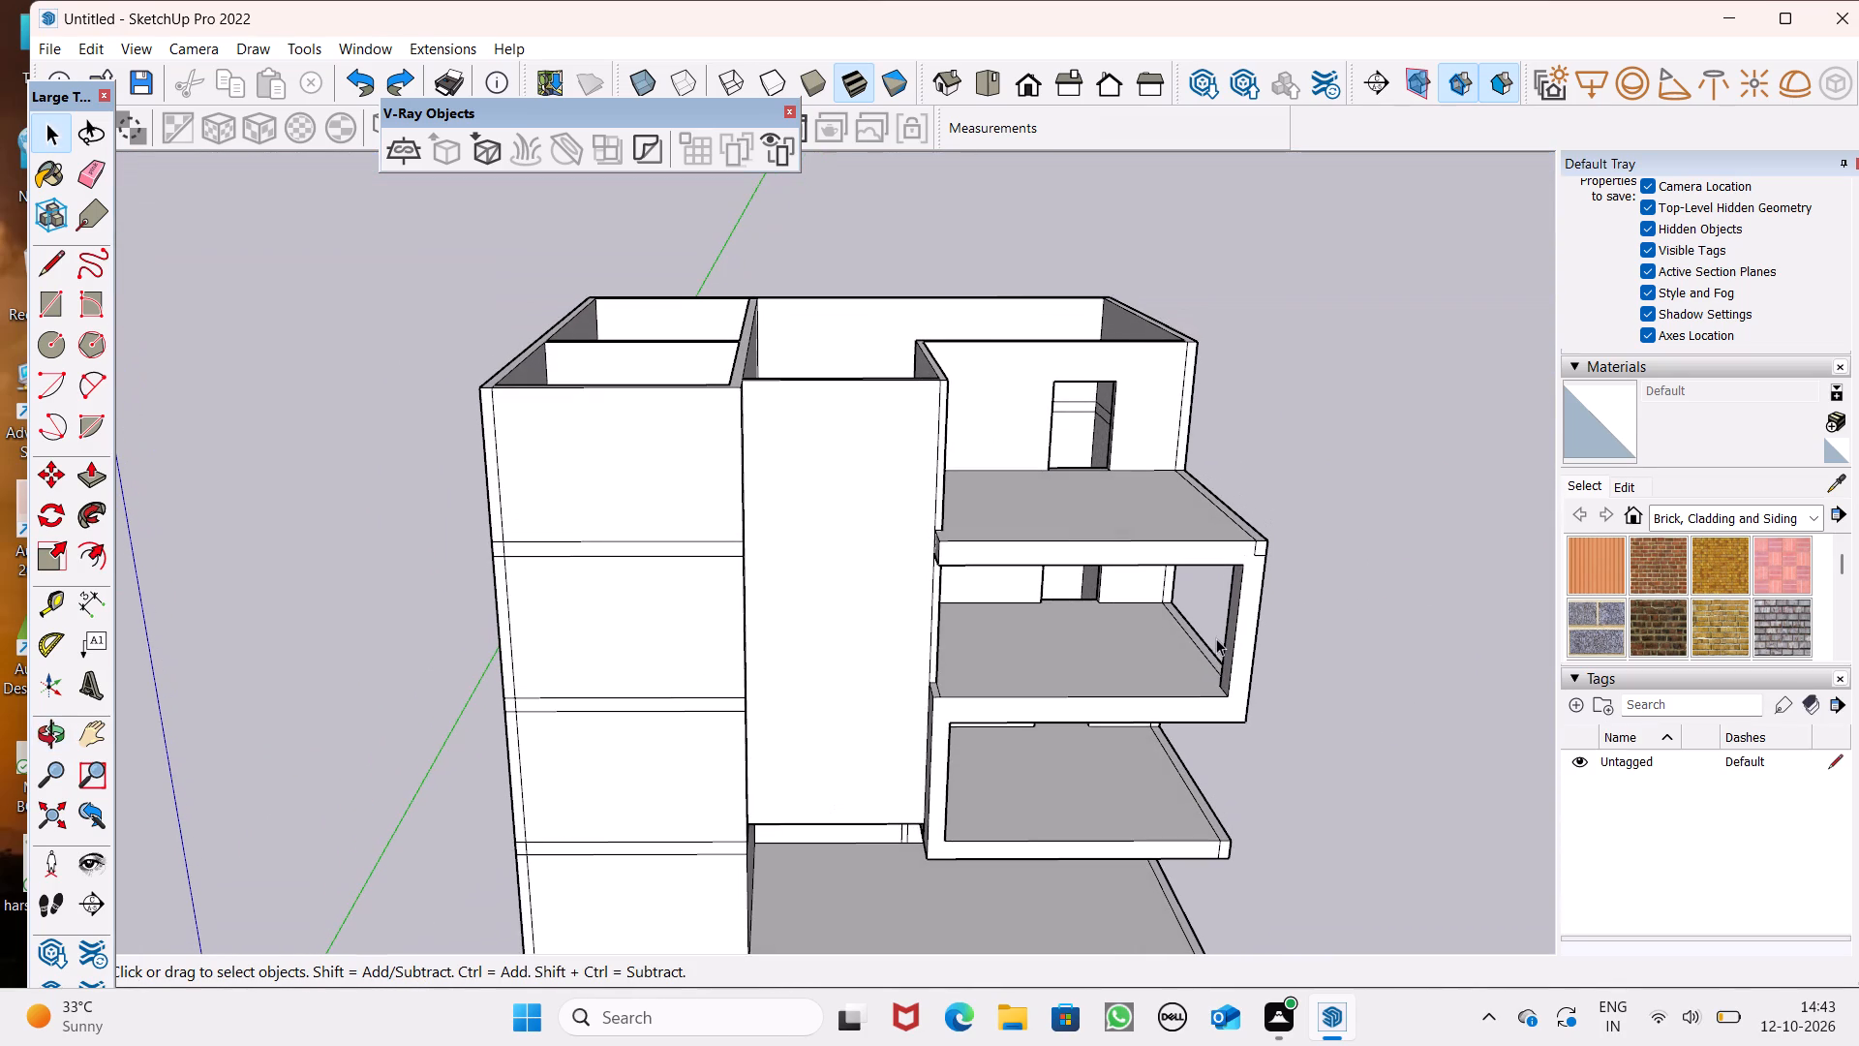
scroll(1173, 554, up, 1)
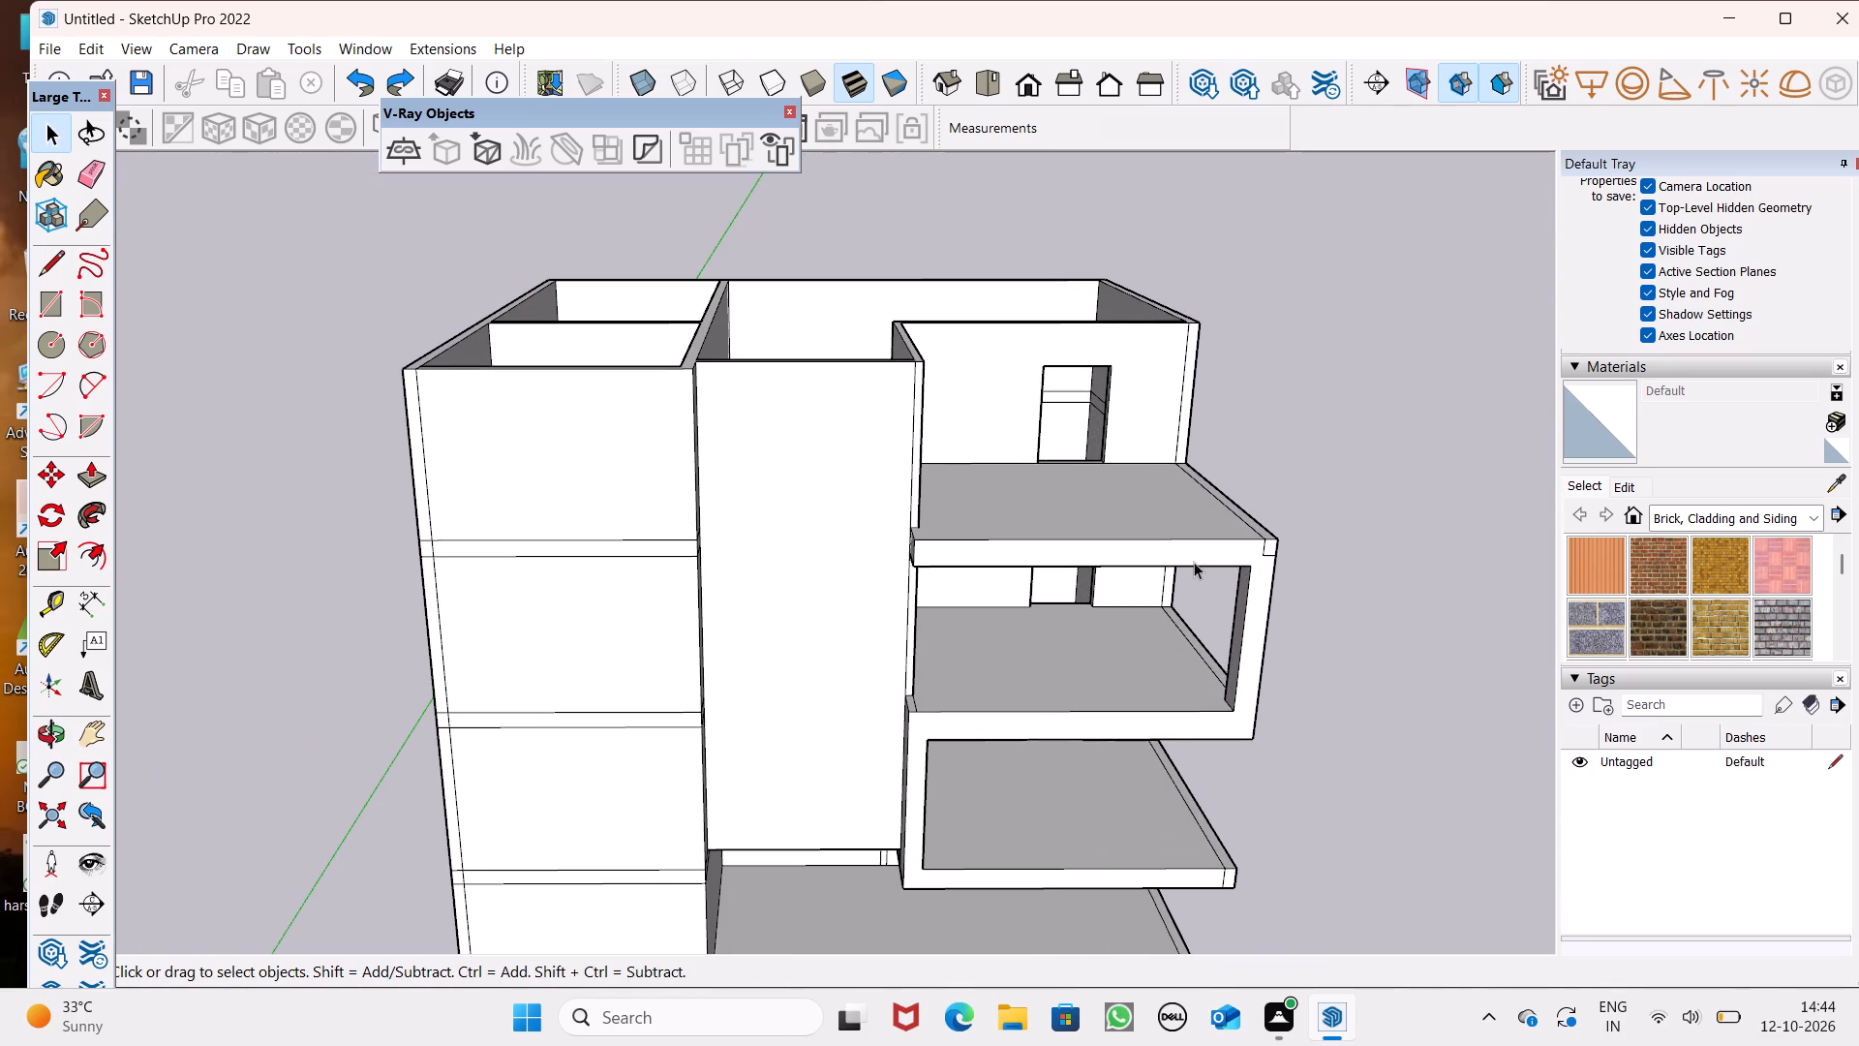
scroll(1300, 515, up, 1)
scroll(1304, 515, down, 2)
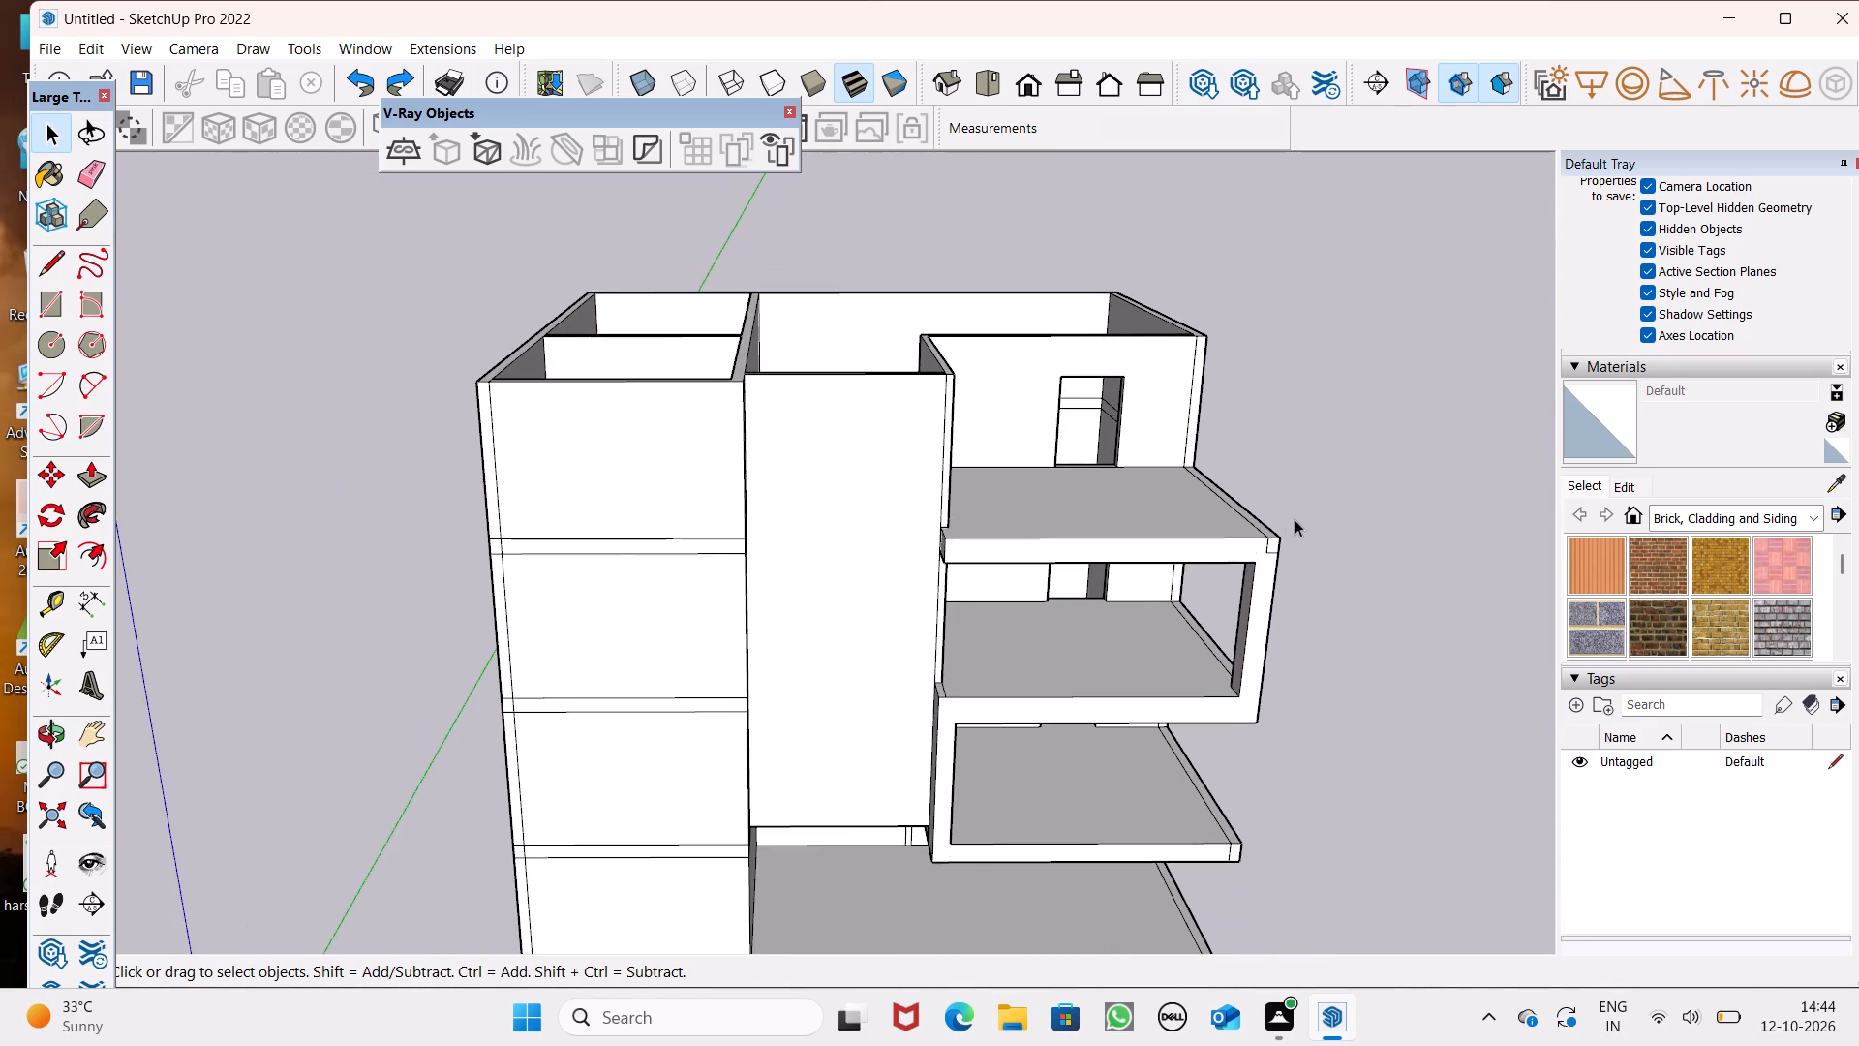
middle_drag(1275, 530, 1209, 509)
scroll(1210, 509, up, 1)
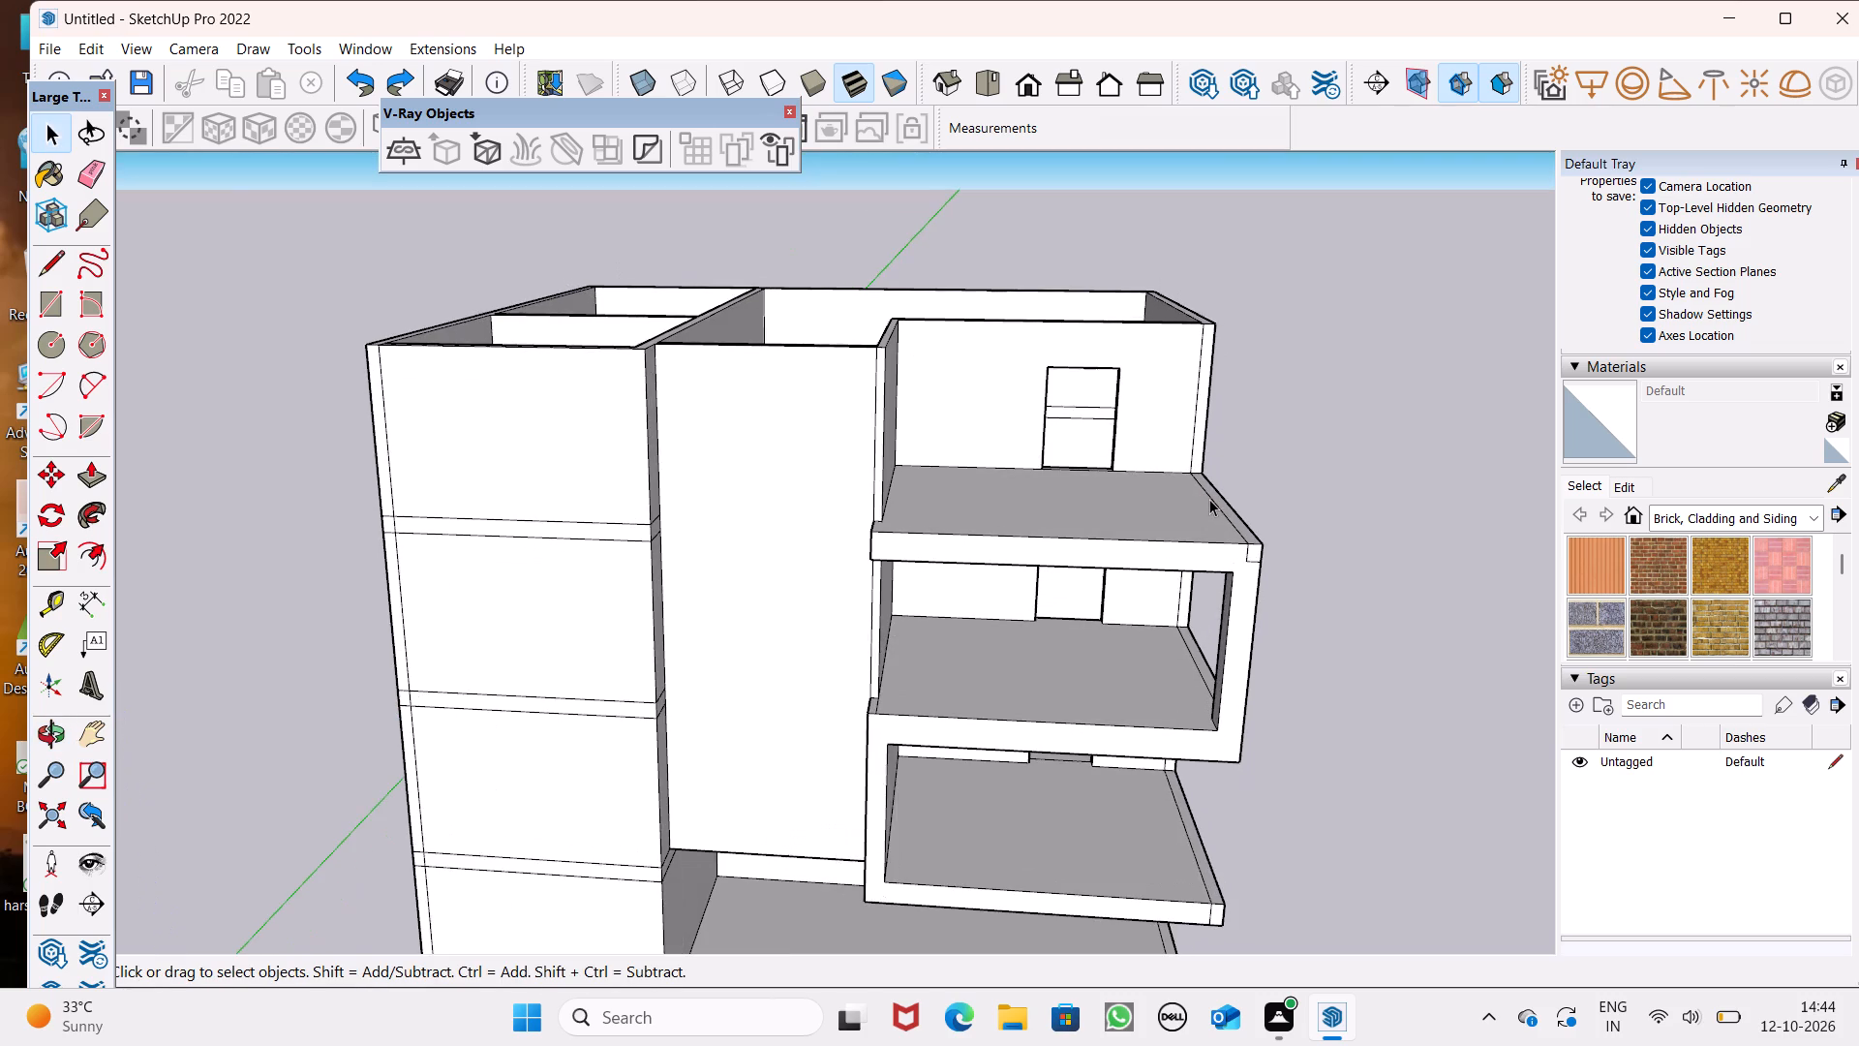
scroll(1209, 499, down, 10)
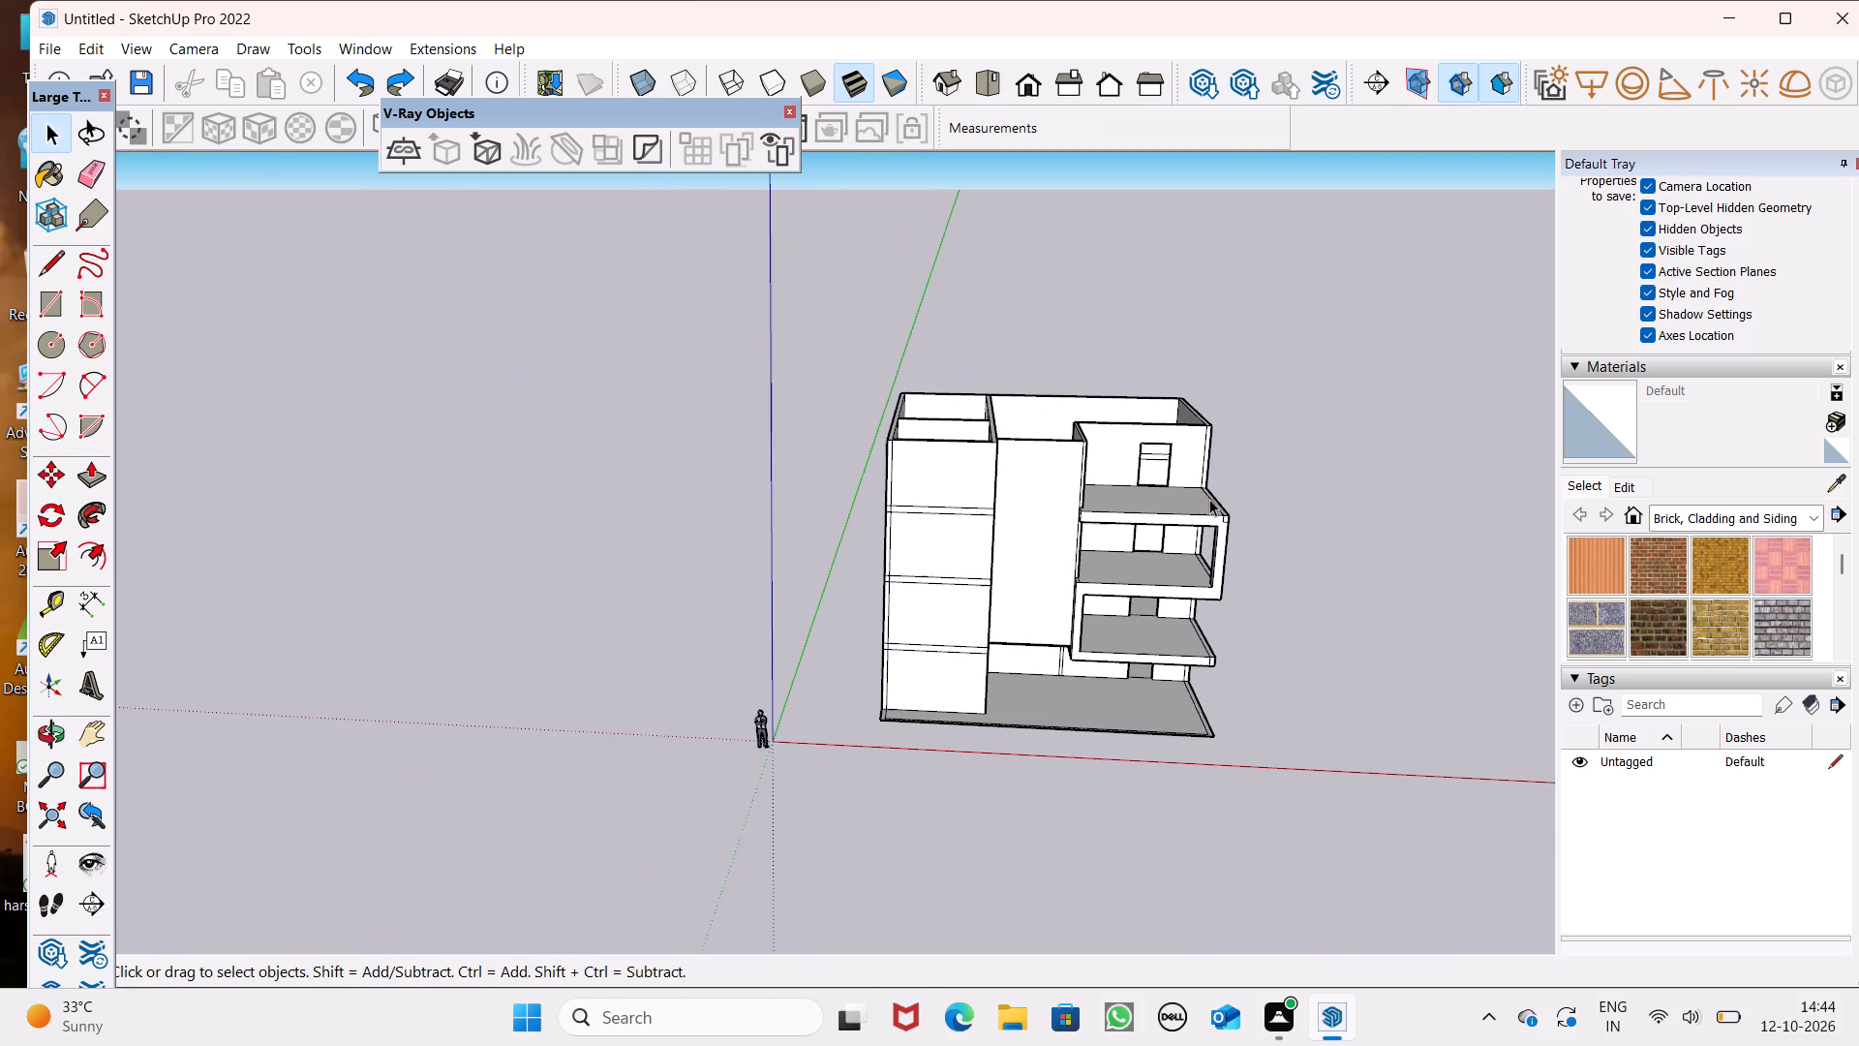
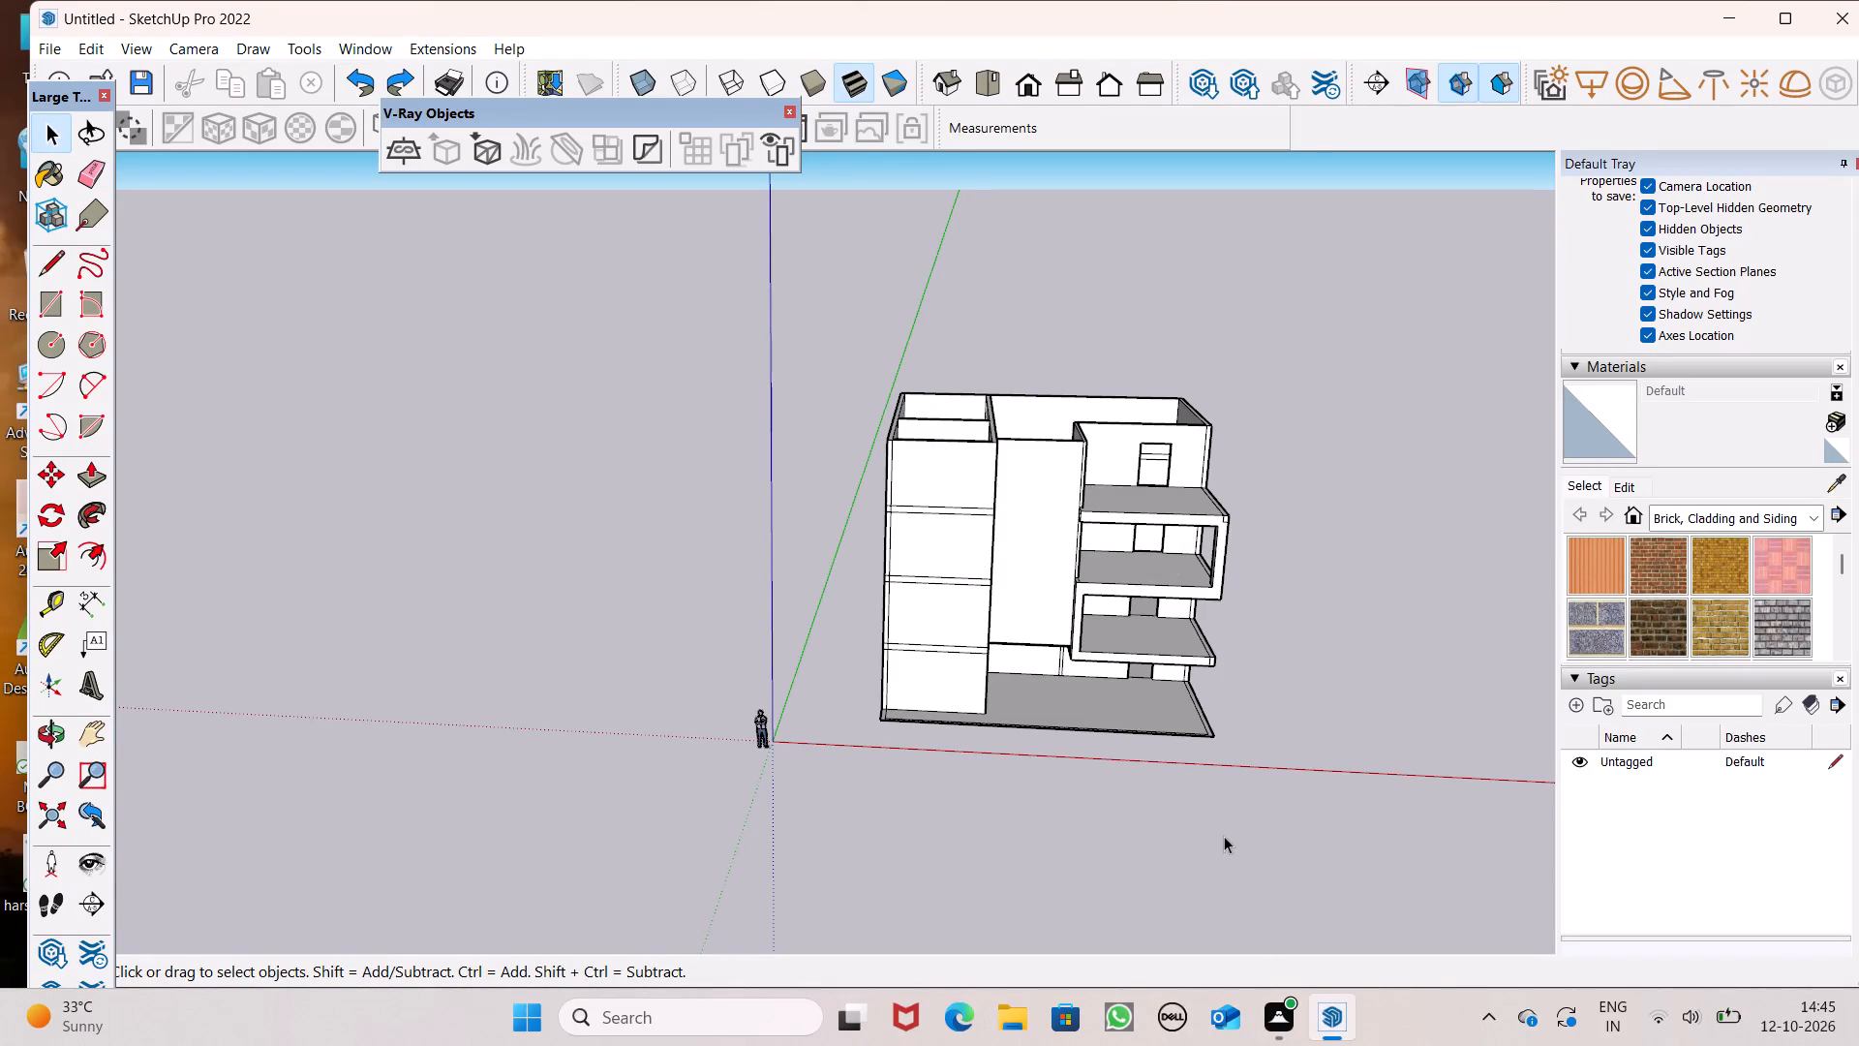
Erase the three pairs of horizontal band lines across the tall end block's front face.
scroll(1418, 633, up, 6)
middle_drag(1256, 604, 1303, 614)
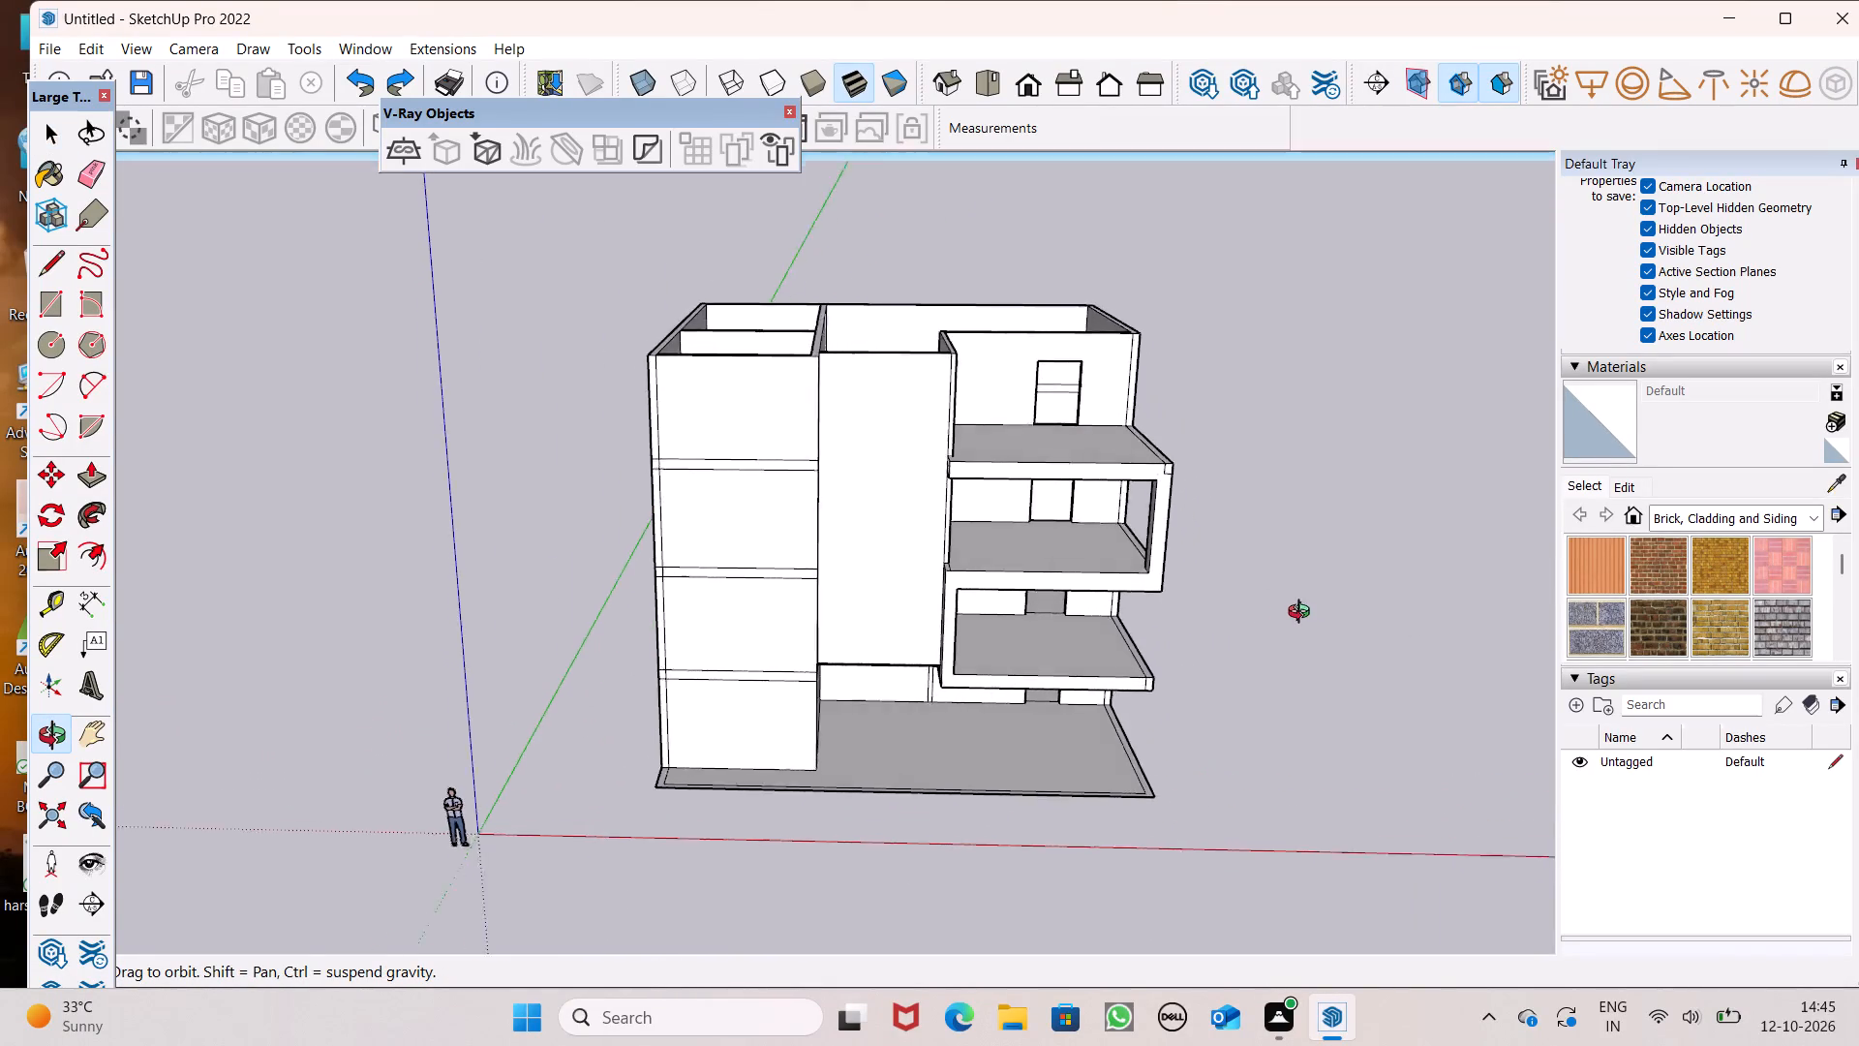
middle_drag(1303, 614, 1300, 617)
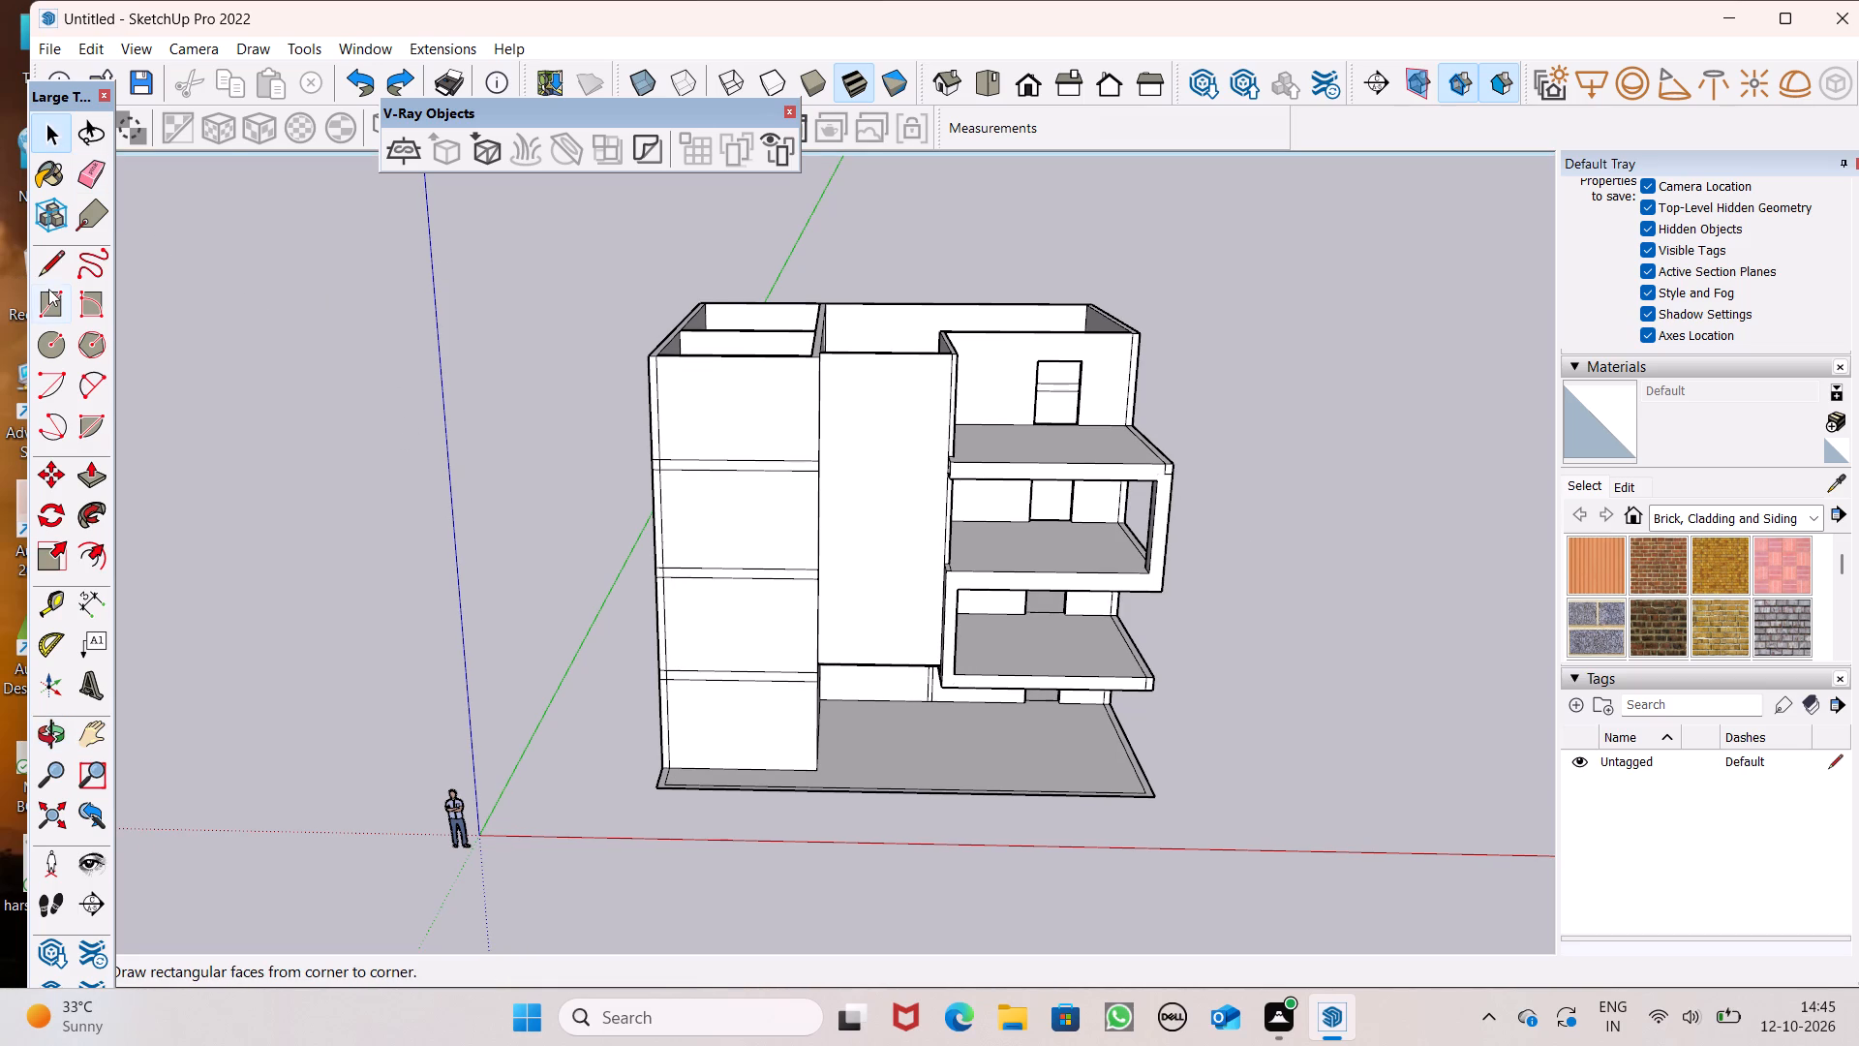
click(80, 176)
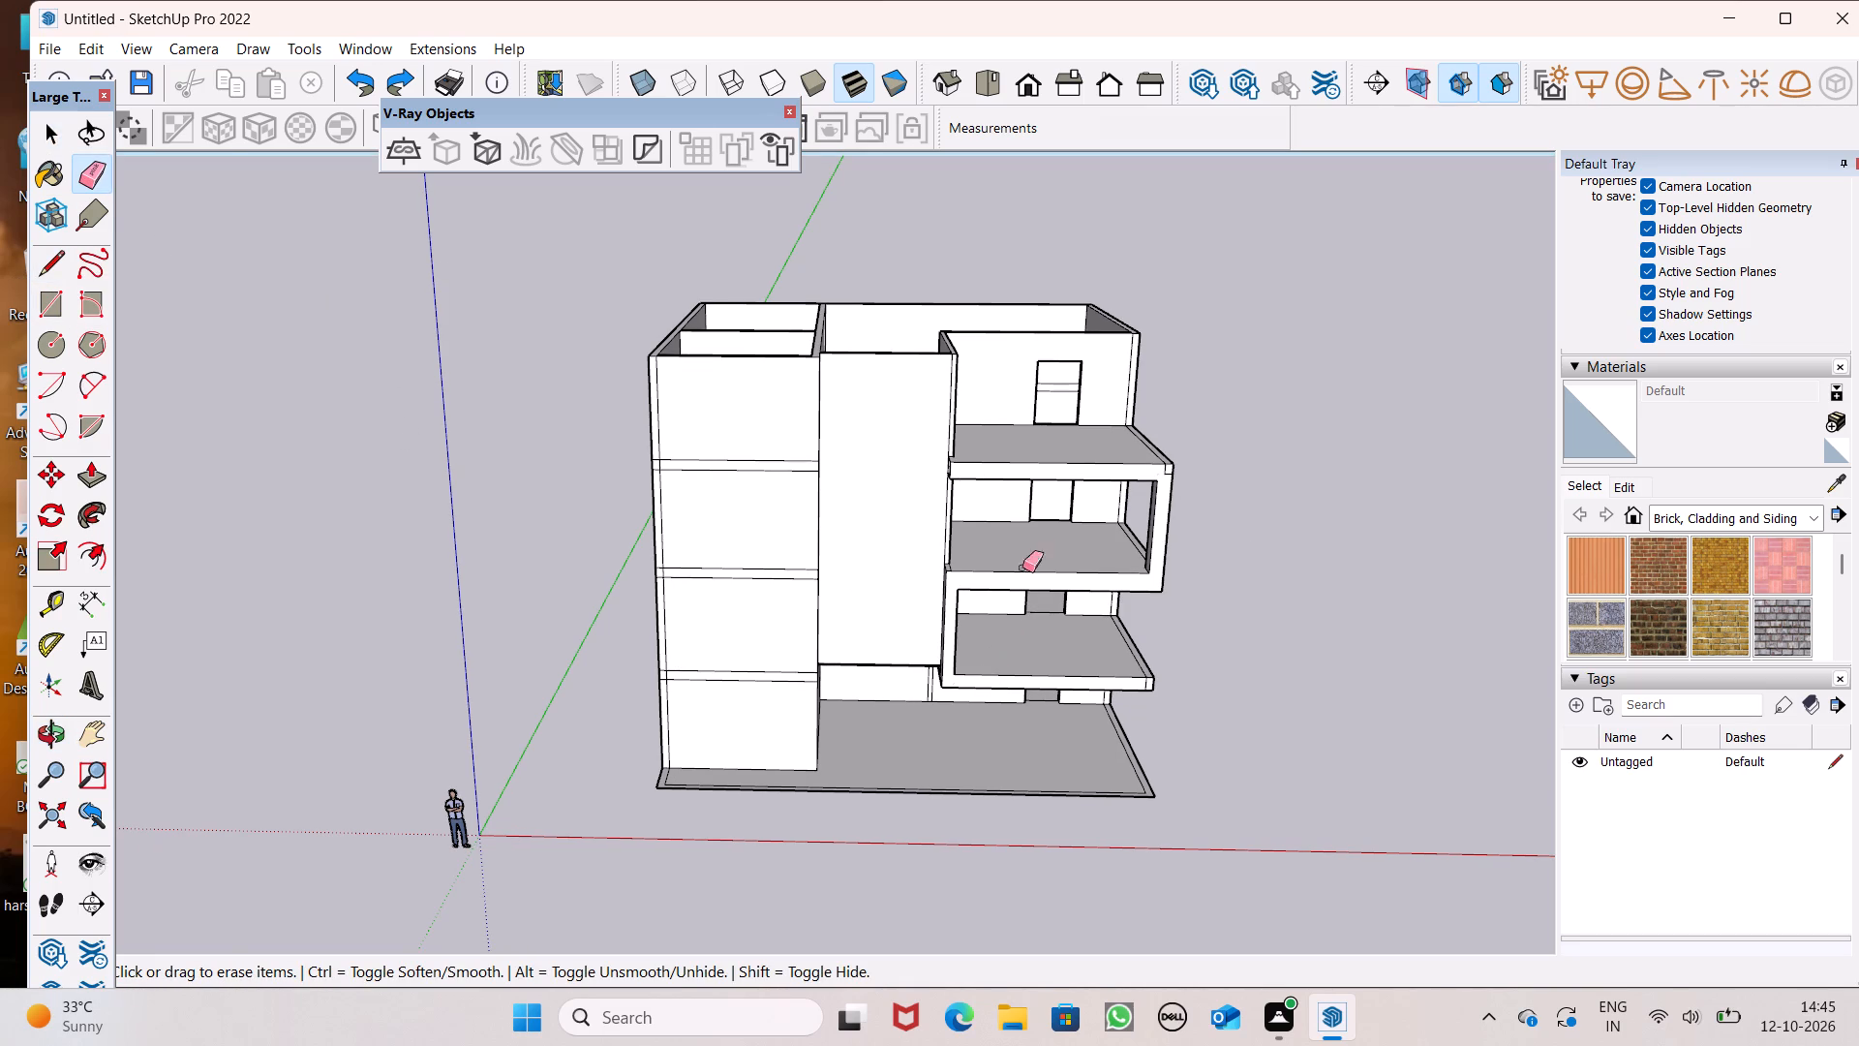
drag(743, 457, 769, 543)
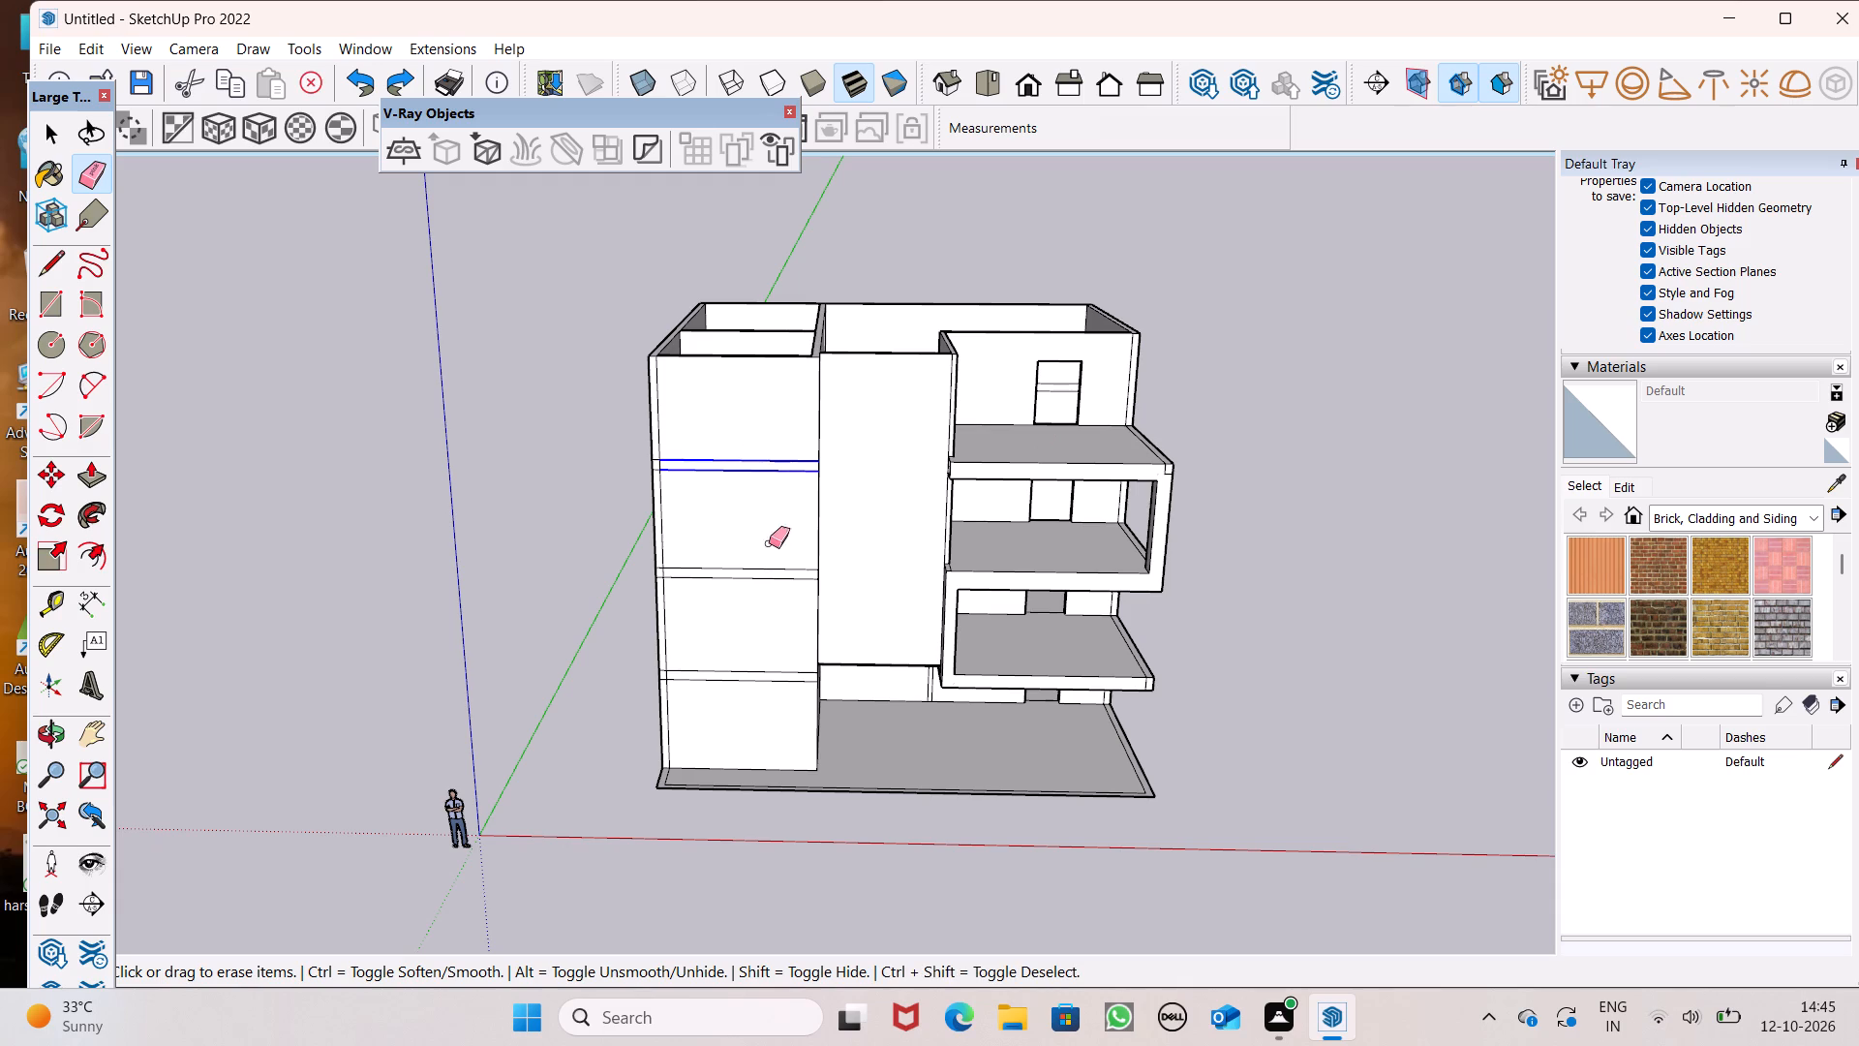
drag(769, 543, 751, 686)
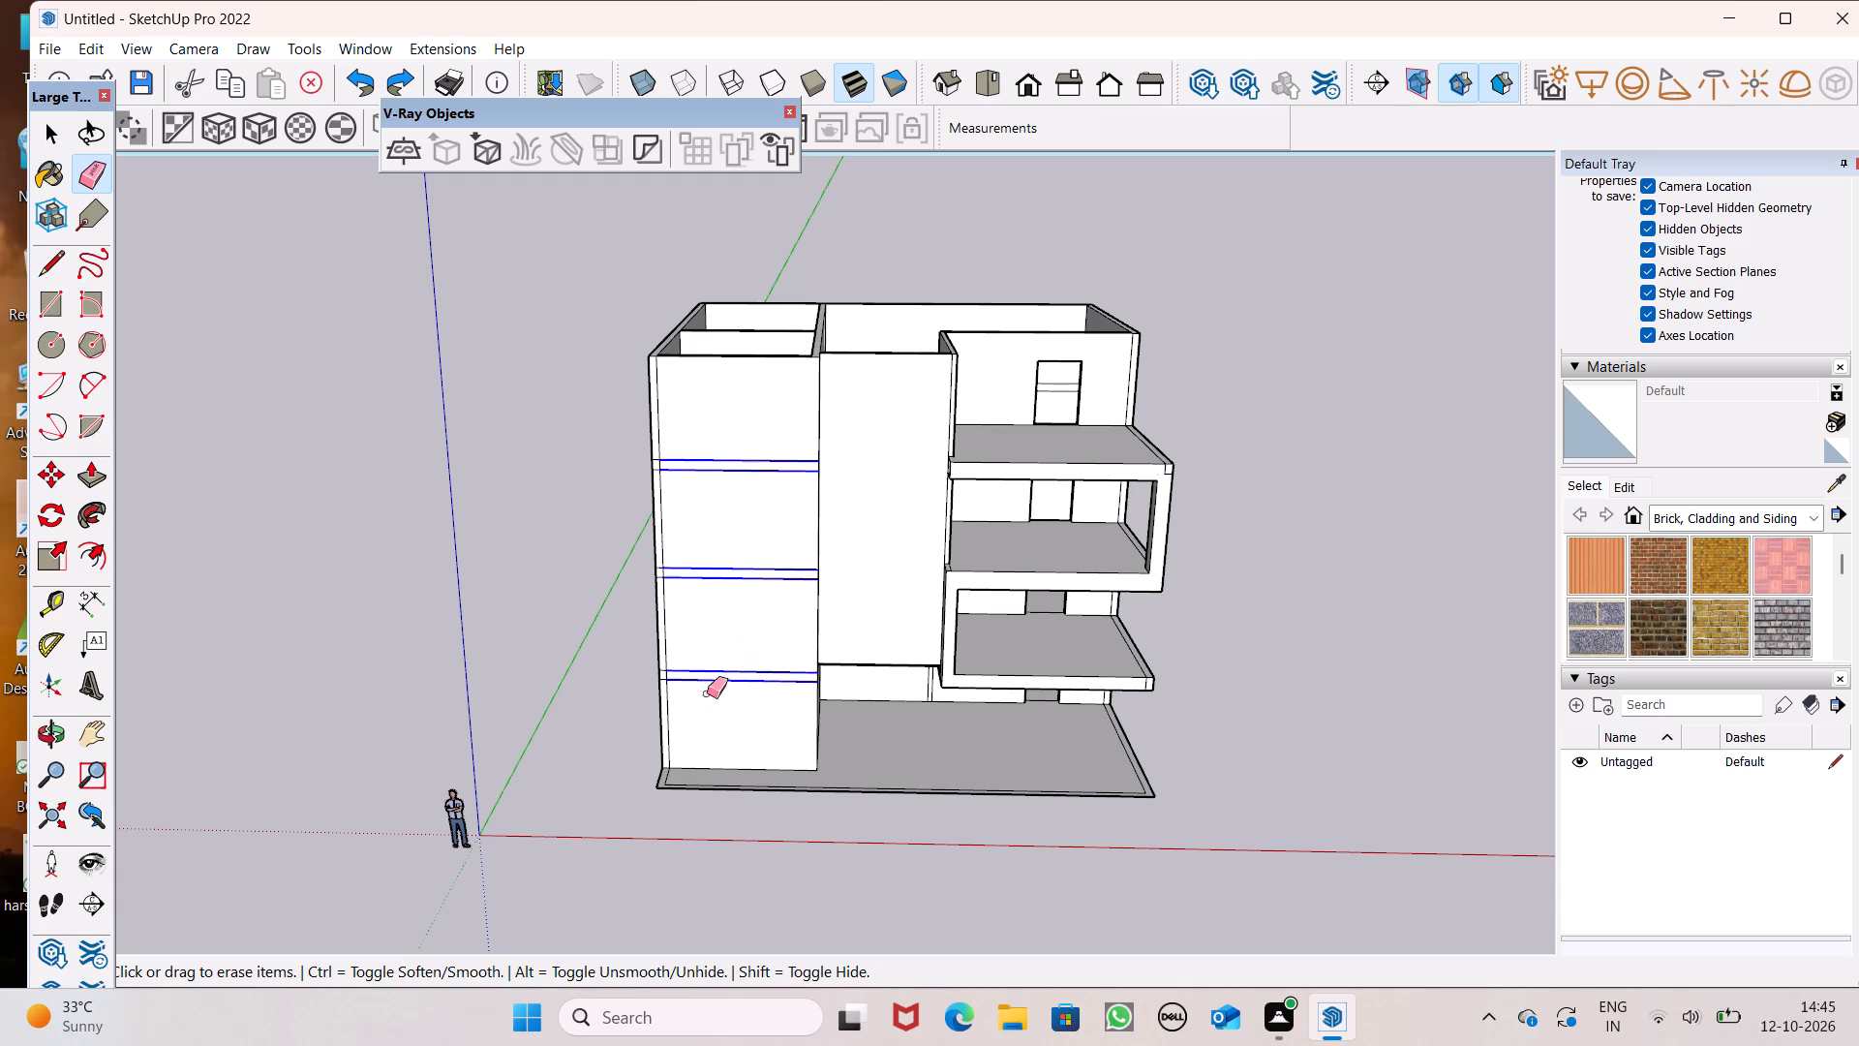
Erase the lowest band's short horizontal lines on the narrow strip at the tall end block's outer front corner.
scroll(576, 761, up, 10)
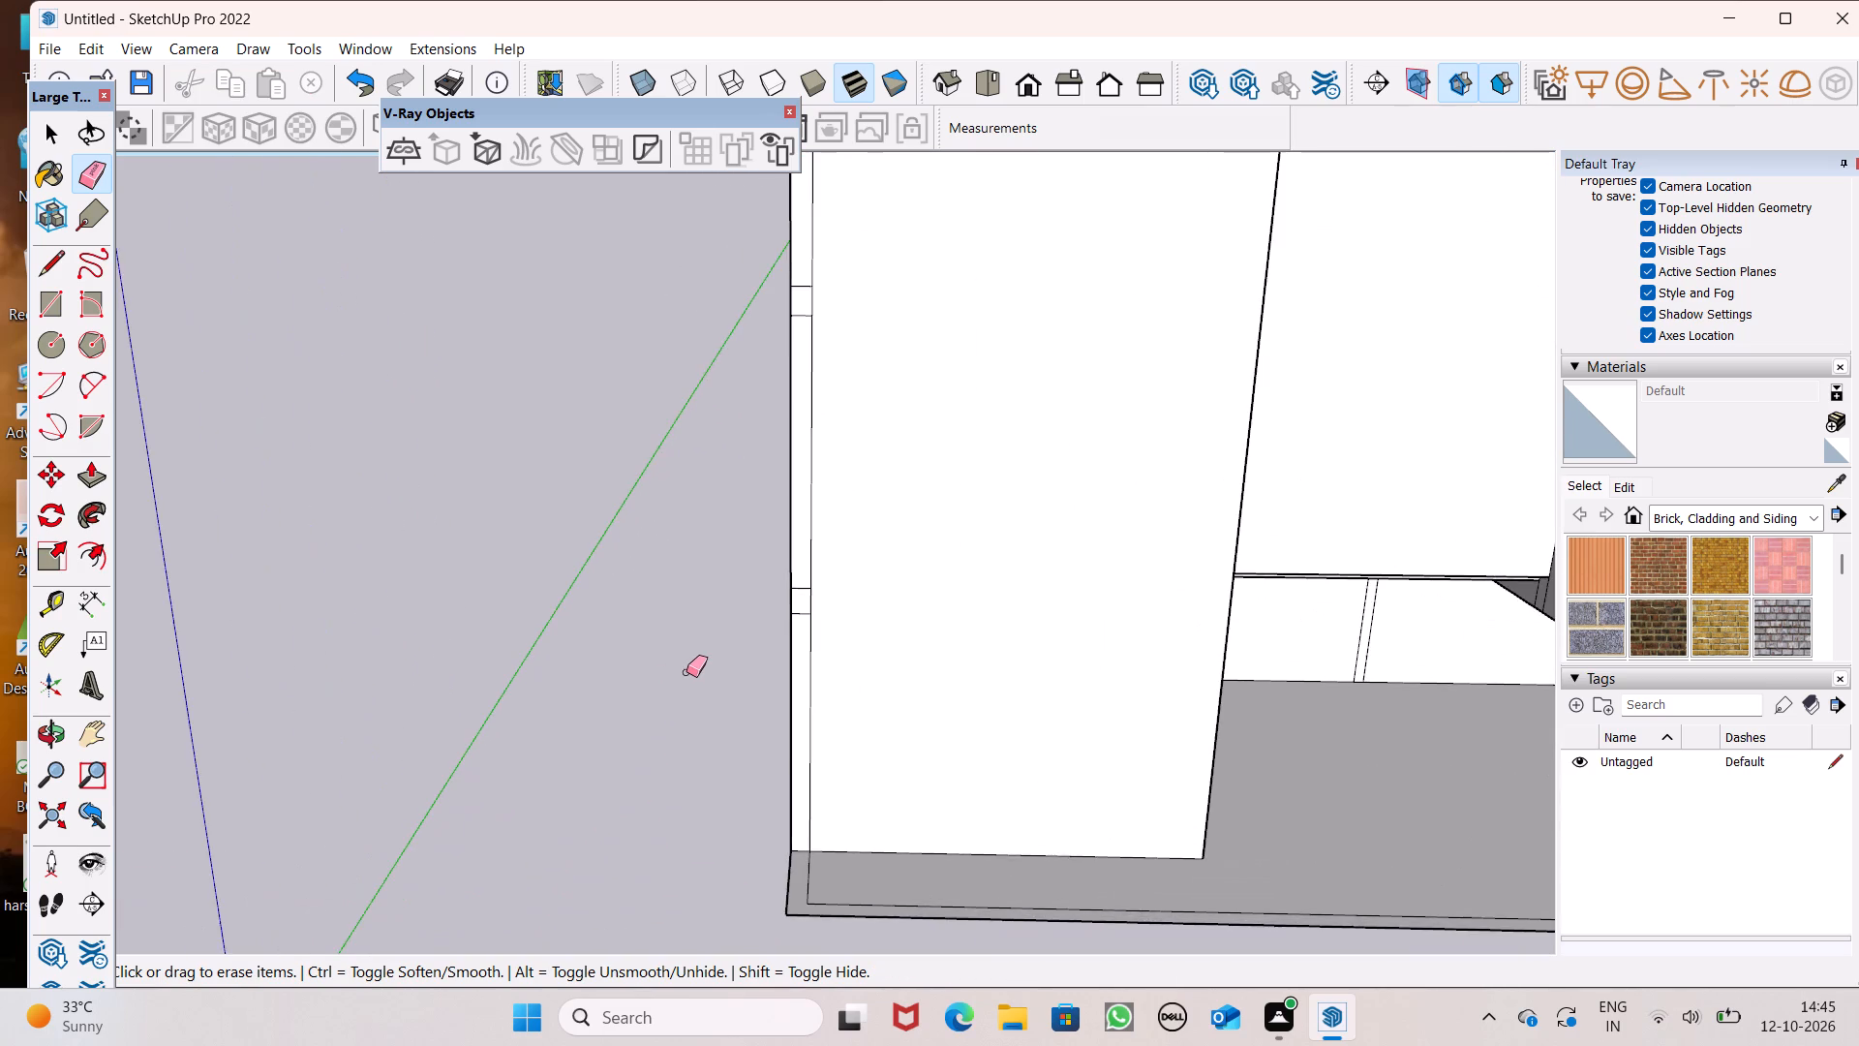
scroll(688, 672, down, 2)
scroll(740, 636, up, 5)
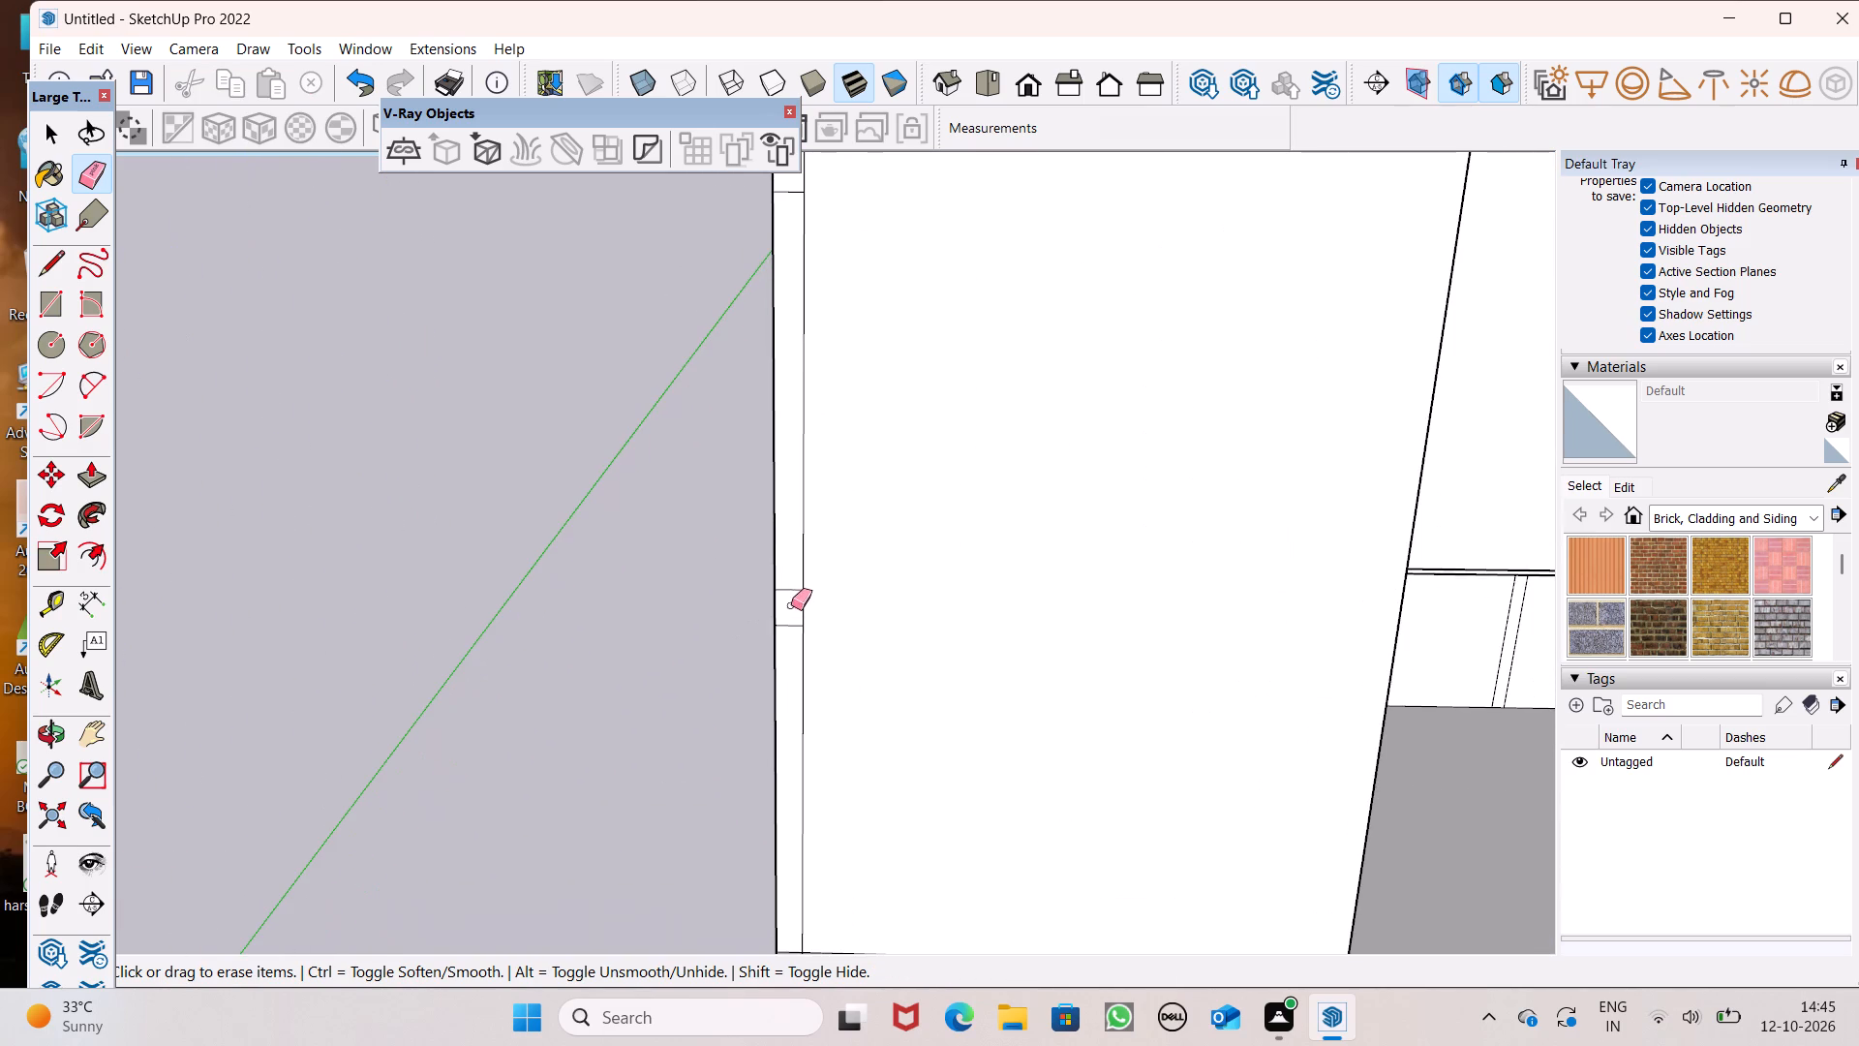
drag(791, 586, 798, 632)
scroll(764, 938, down, 4)
scroll(884, 831, down, 4)
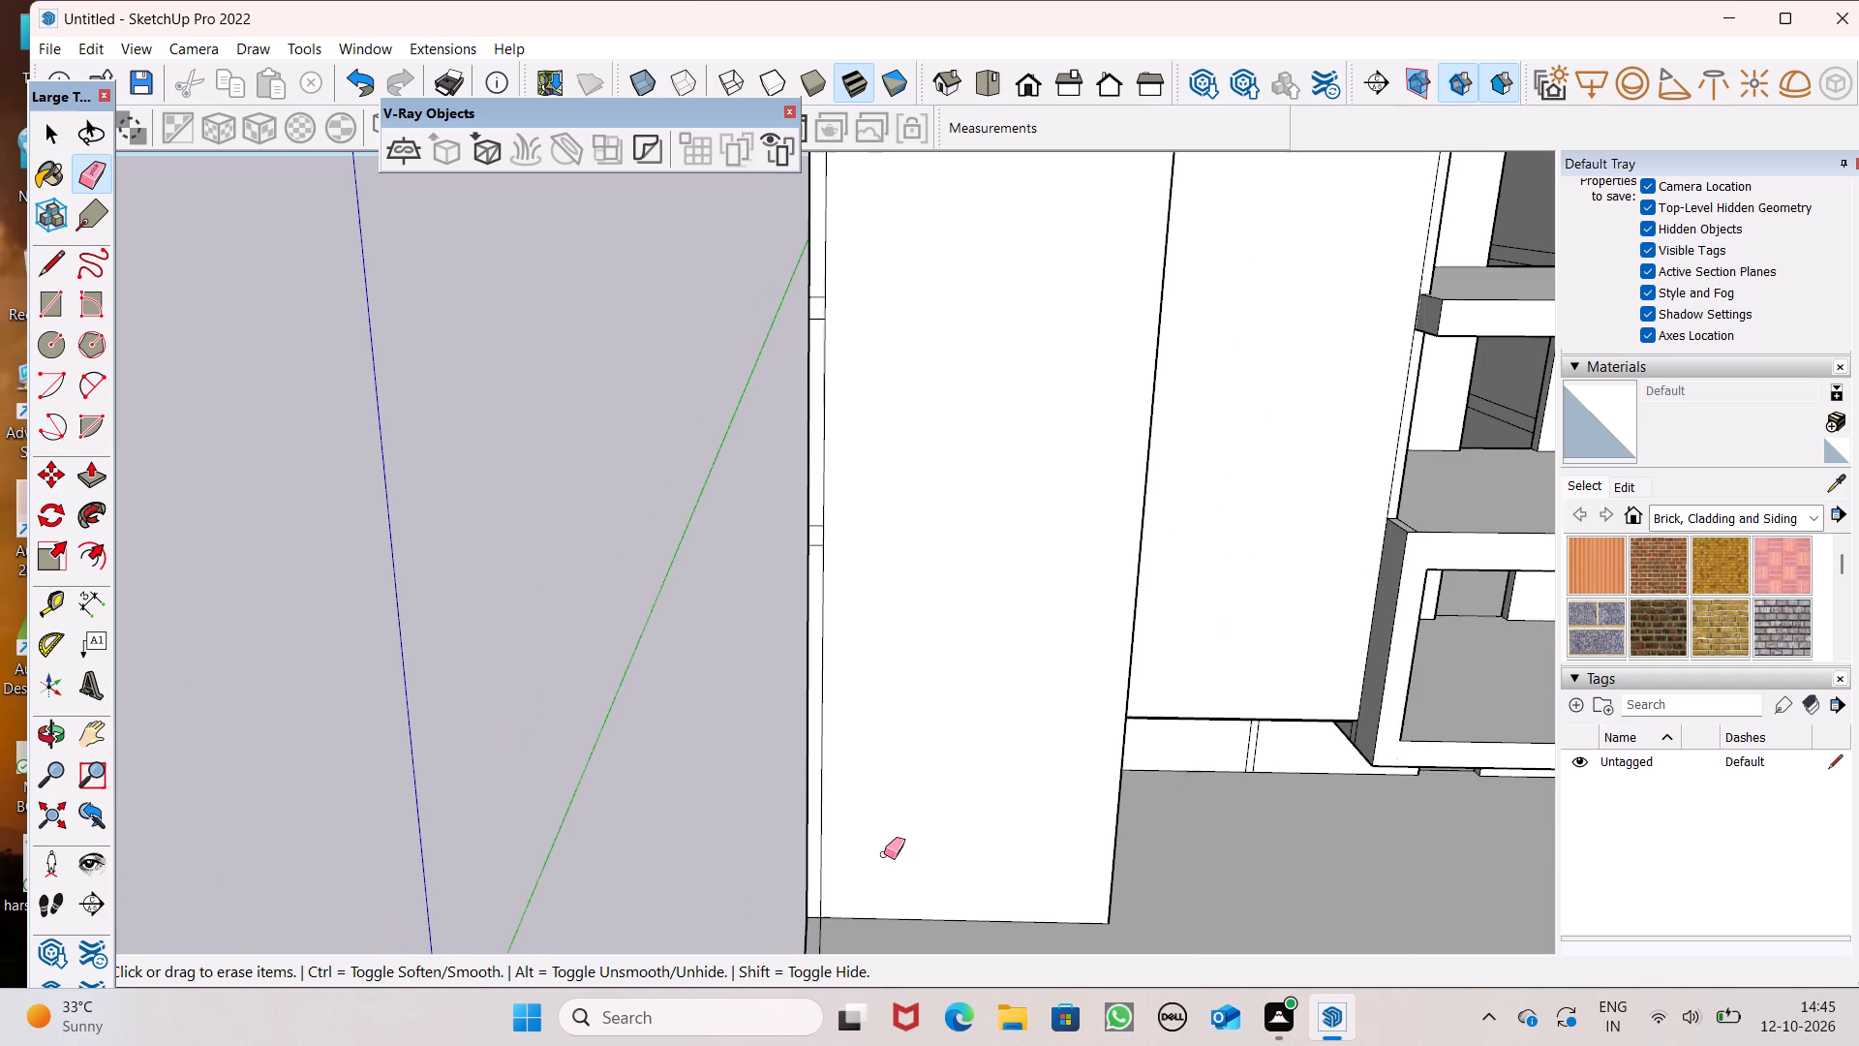
scroll(884, 854, down, 1)
scroll(899, 748, down, 6)
scroll(884, 530, up, 2)
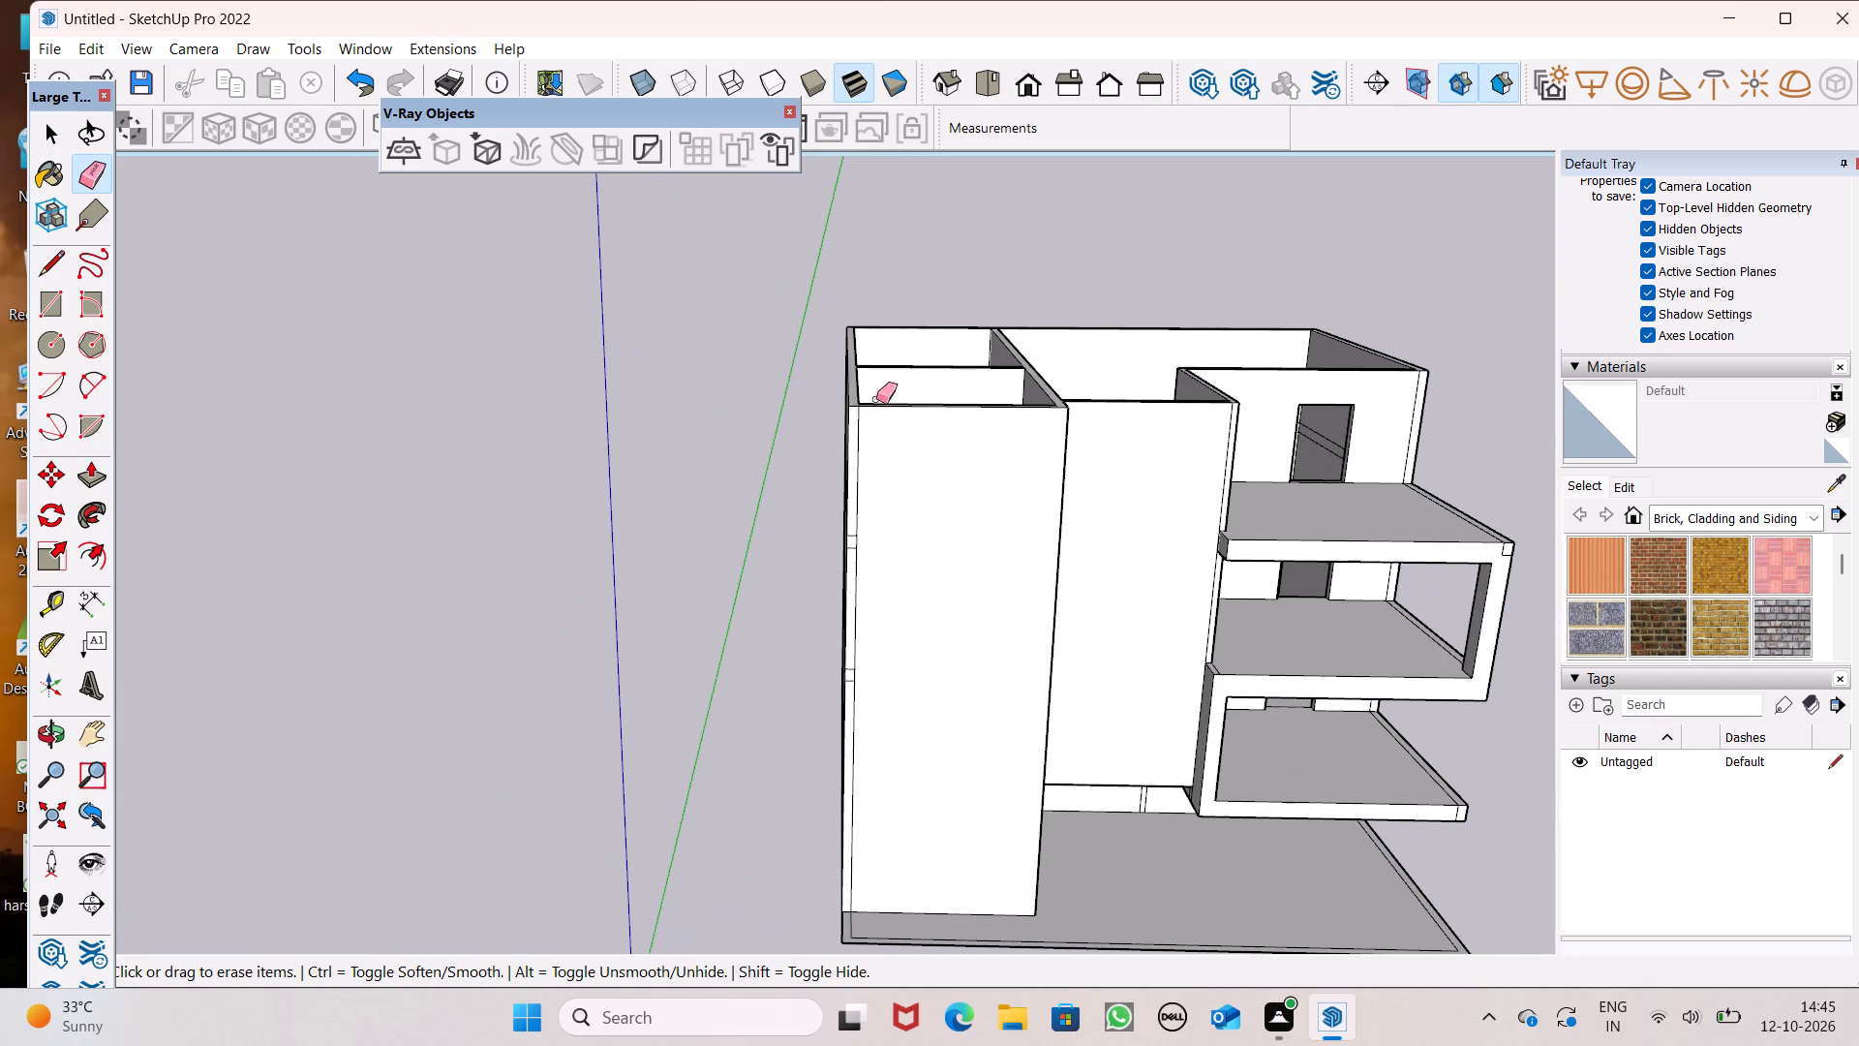
Erase the uppermost band's short horizontal lines on the narrow corner strip of the tall end block.
scroll(877, 347, up, 4)
scroll(824, 811, up, 4)
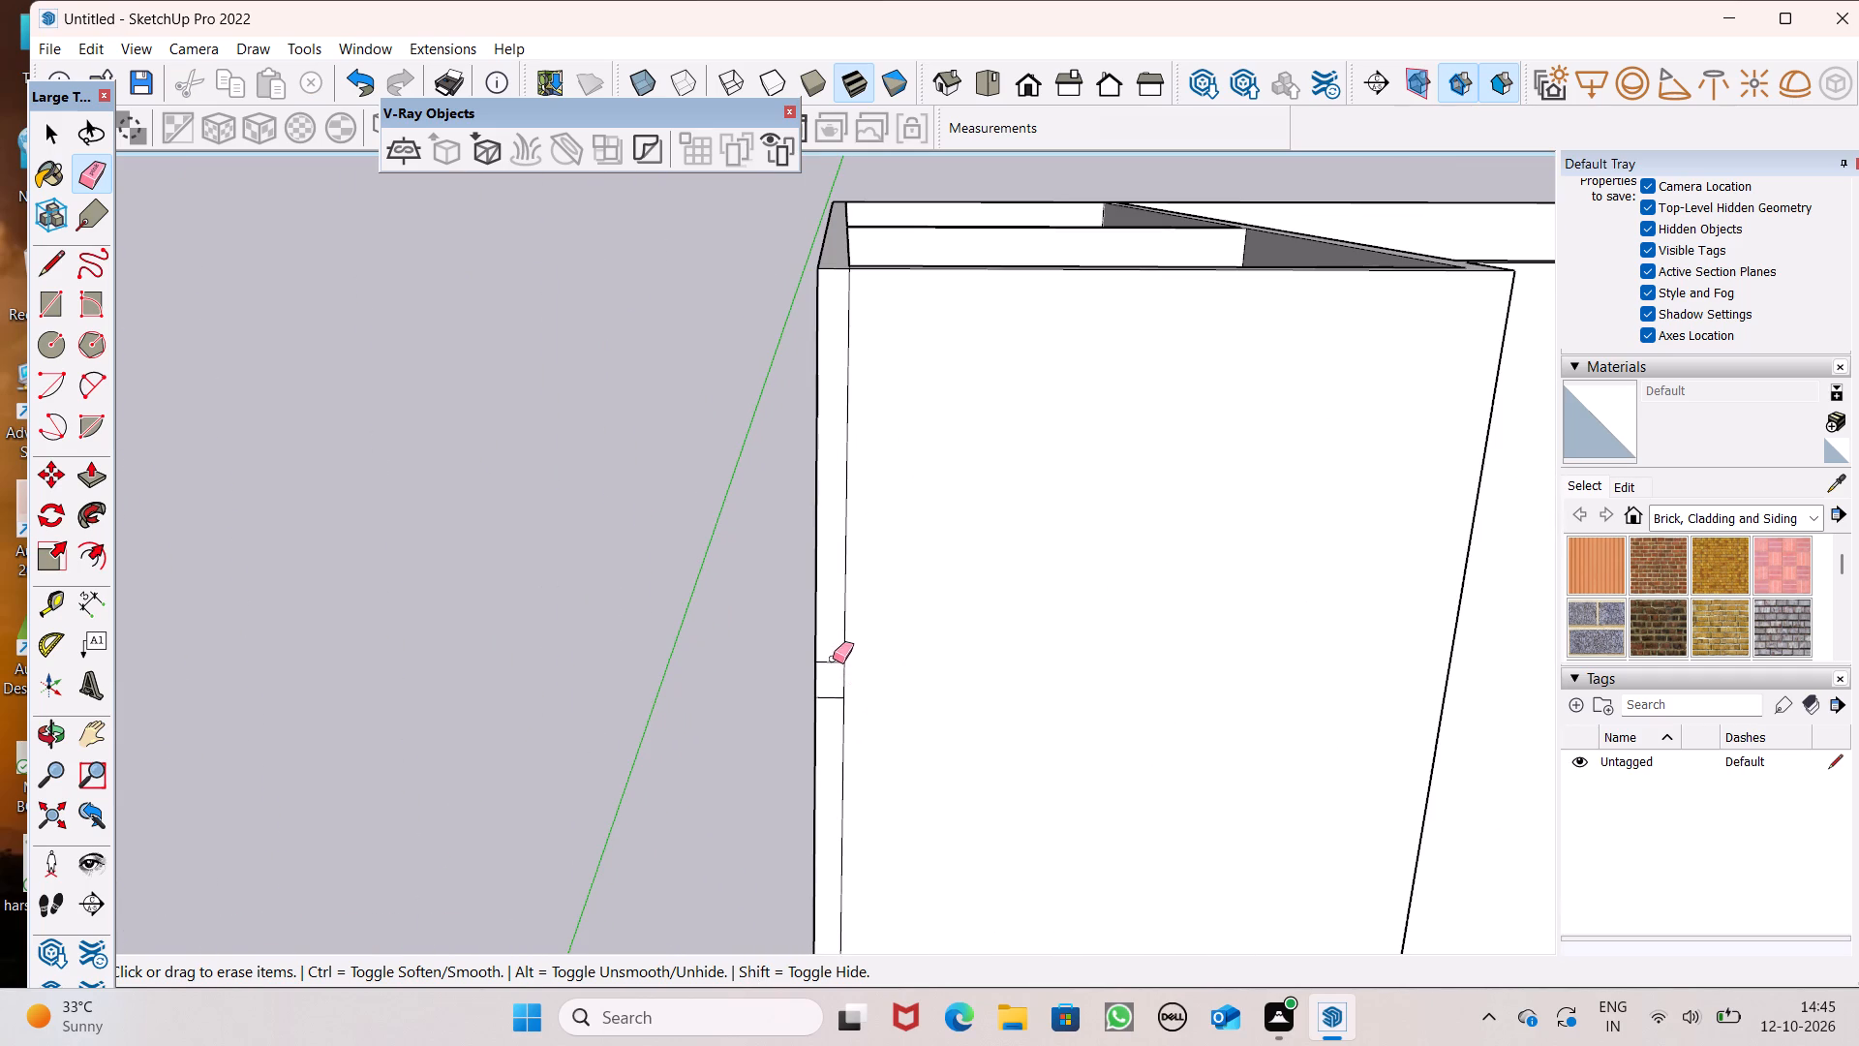
drag(831, 656, 824, 704)
scroll(920, 556, down, 11)
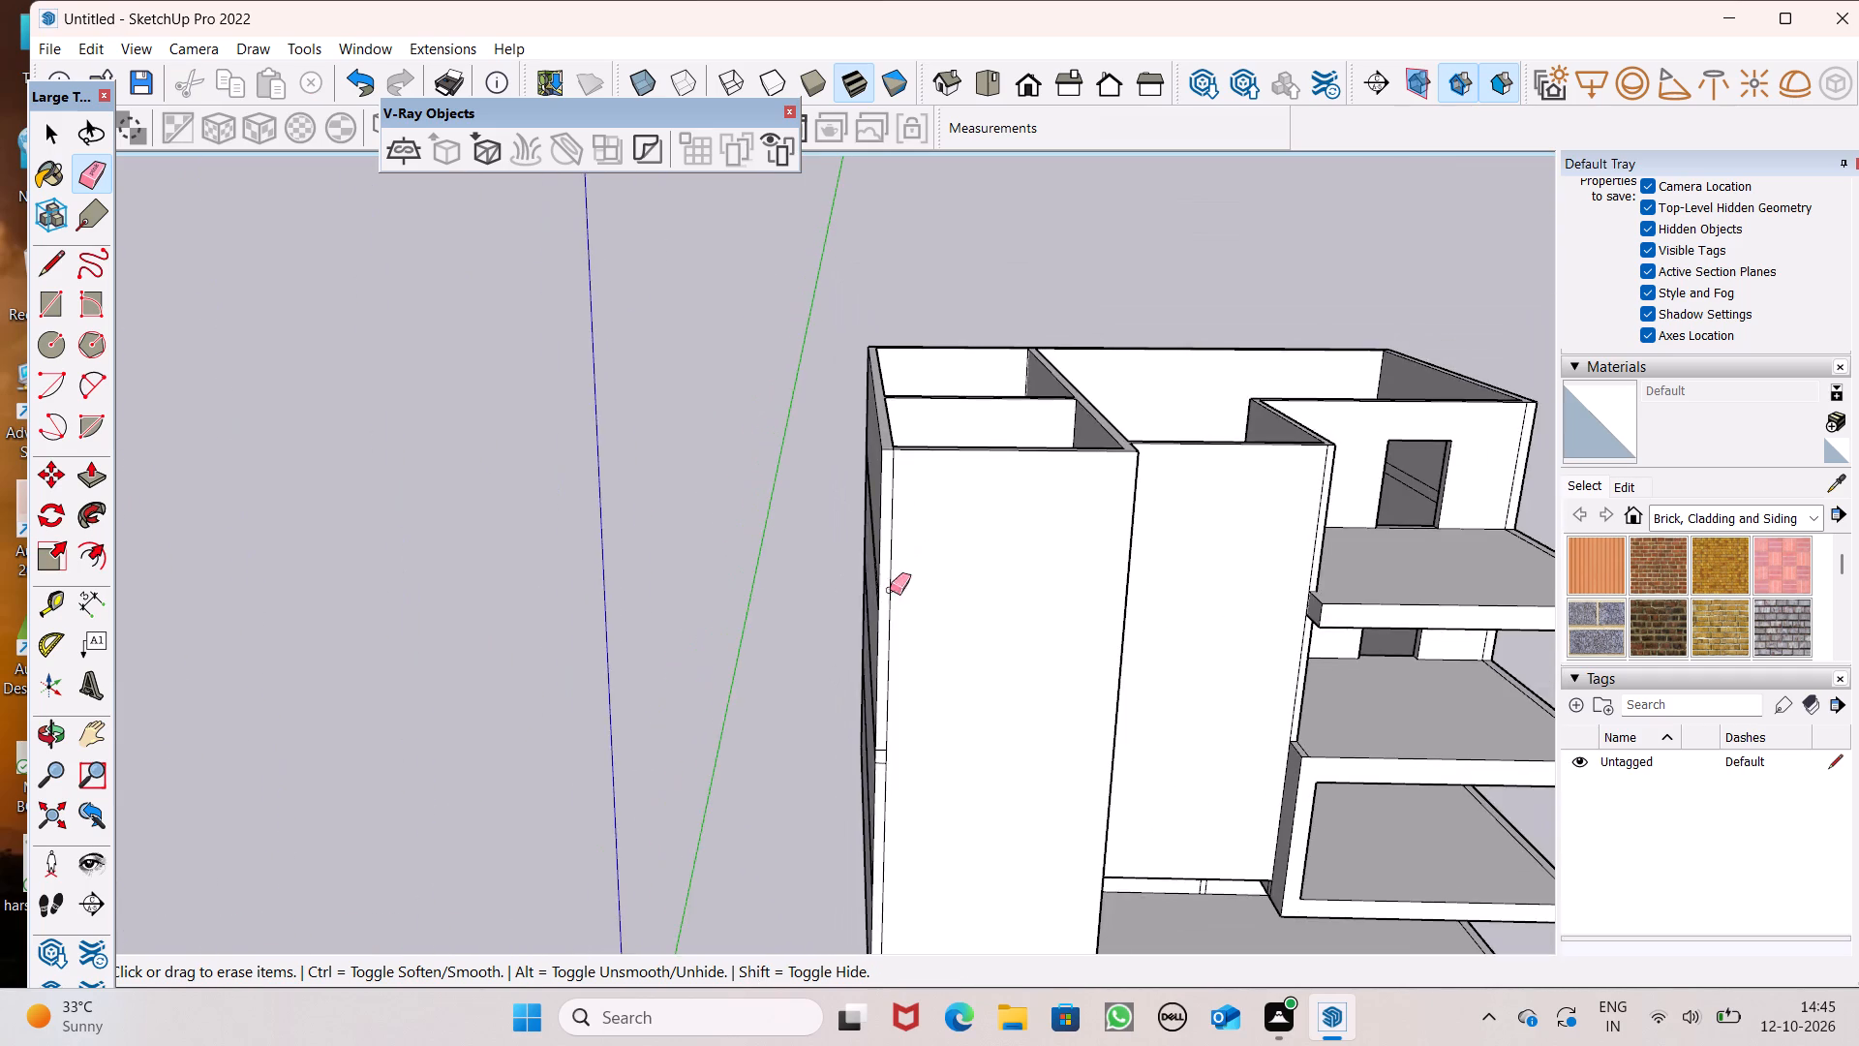
Erase the middle band's two short horizontal lines on the narrow corner strip of the tall end block.
scroll(869, 872, up, 7)
scroll(928, 666, up, 9)
drag(864, 590, 857, 633)
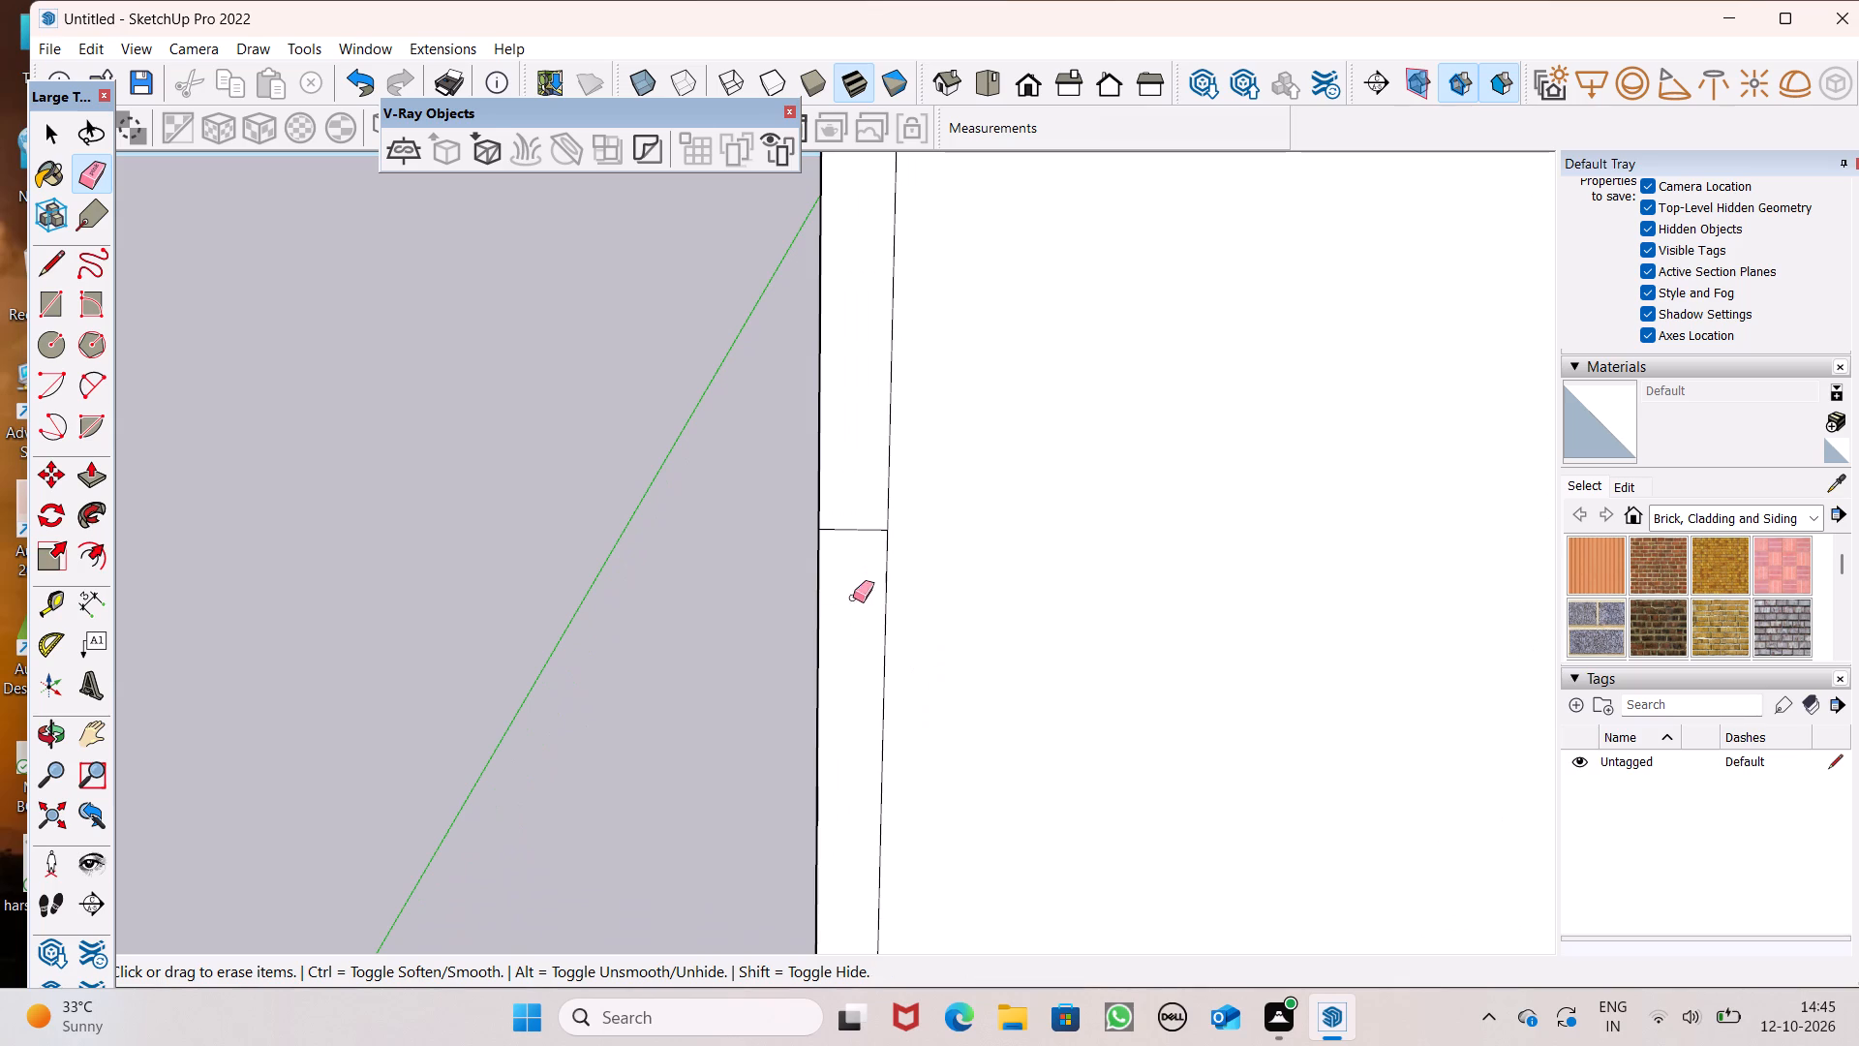
drag(852, 511, 842, 555)
scroll(881, 576, down, 10)
scroll(696, 627, down, 2)
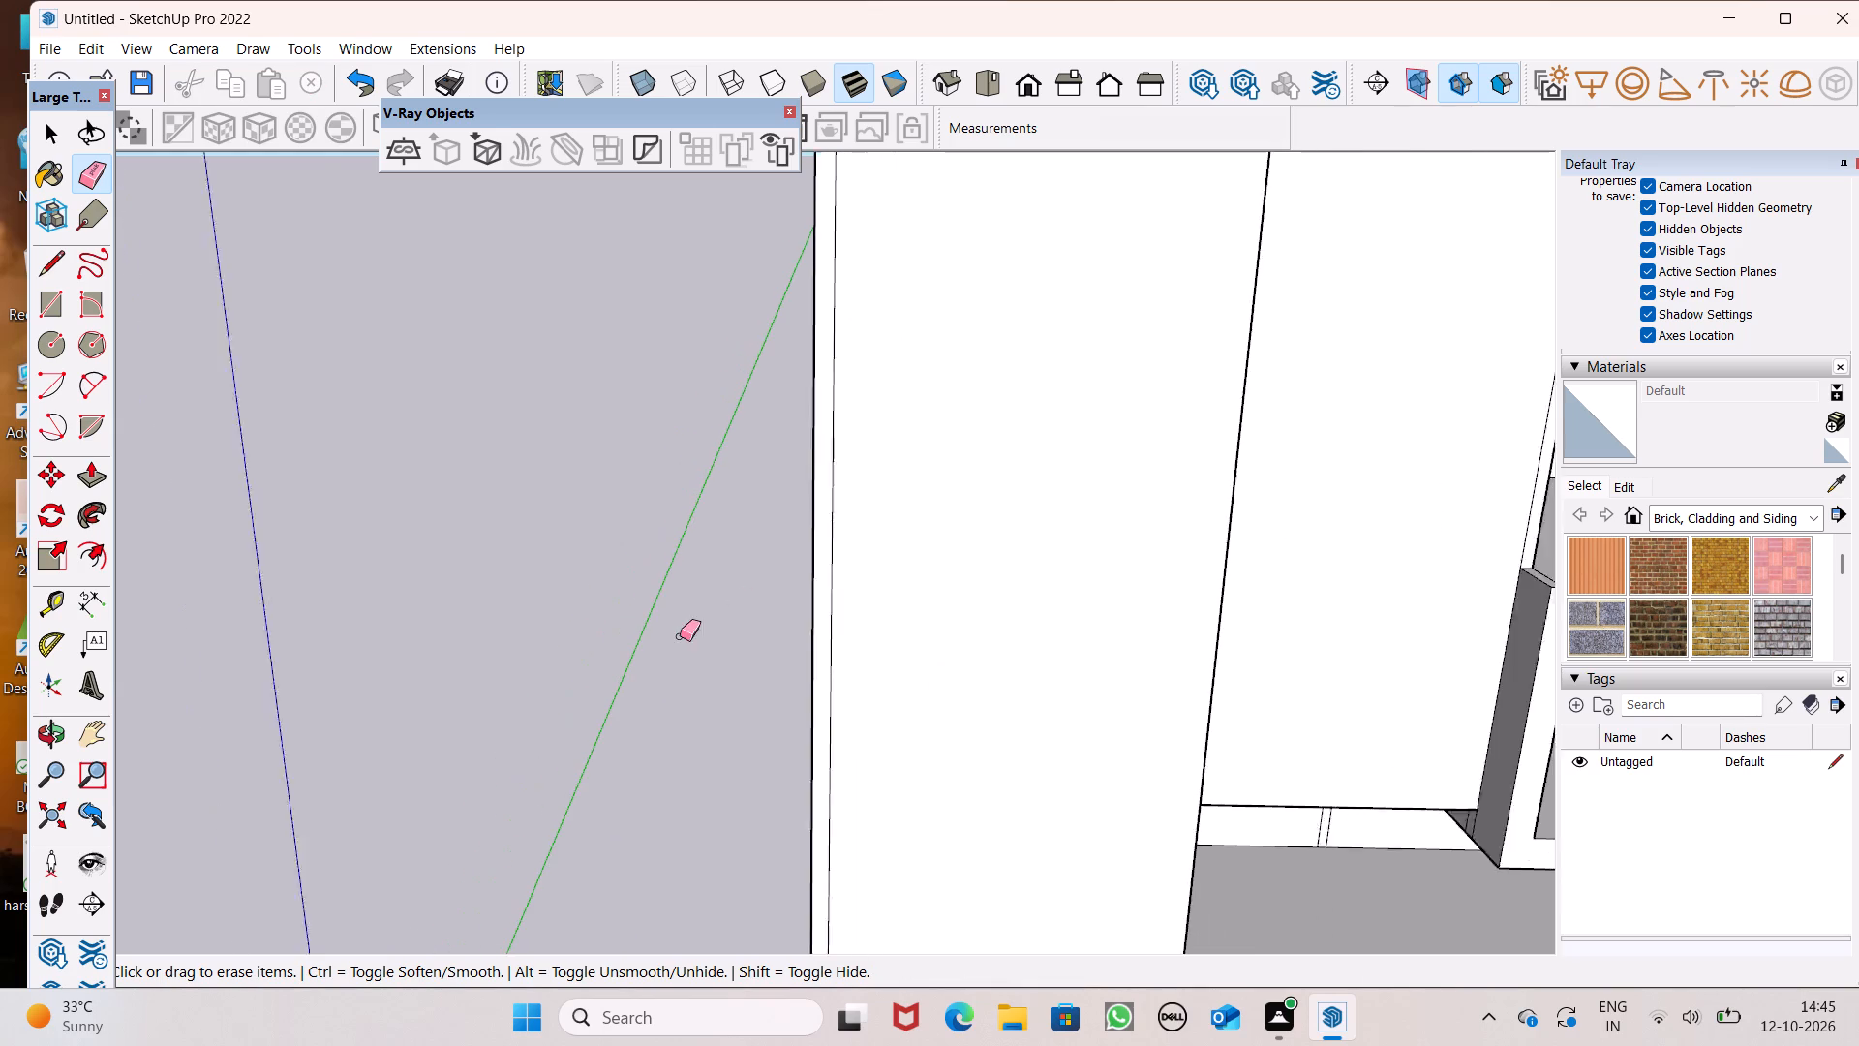
scroll(680, 636, down, 1)
scroll(429, 633, down, 4)
scroll(434, 645, up, 1)
scroll(435, 648, down, 3)
scroll(669, 685, up, 1)
scroll(669, 688, down, 1)
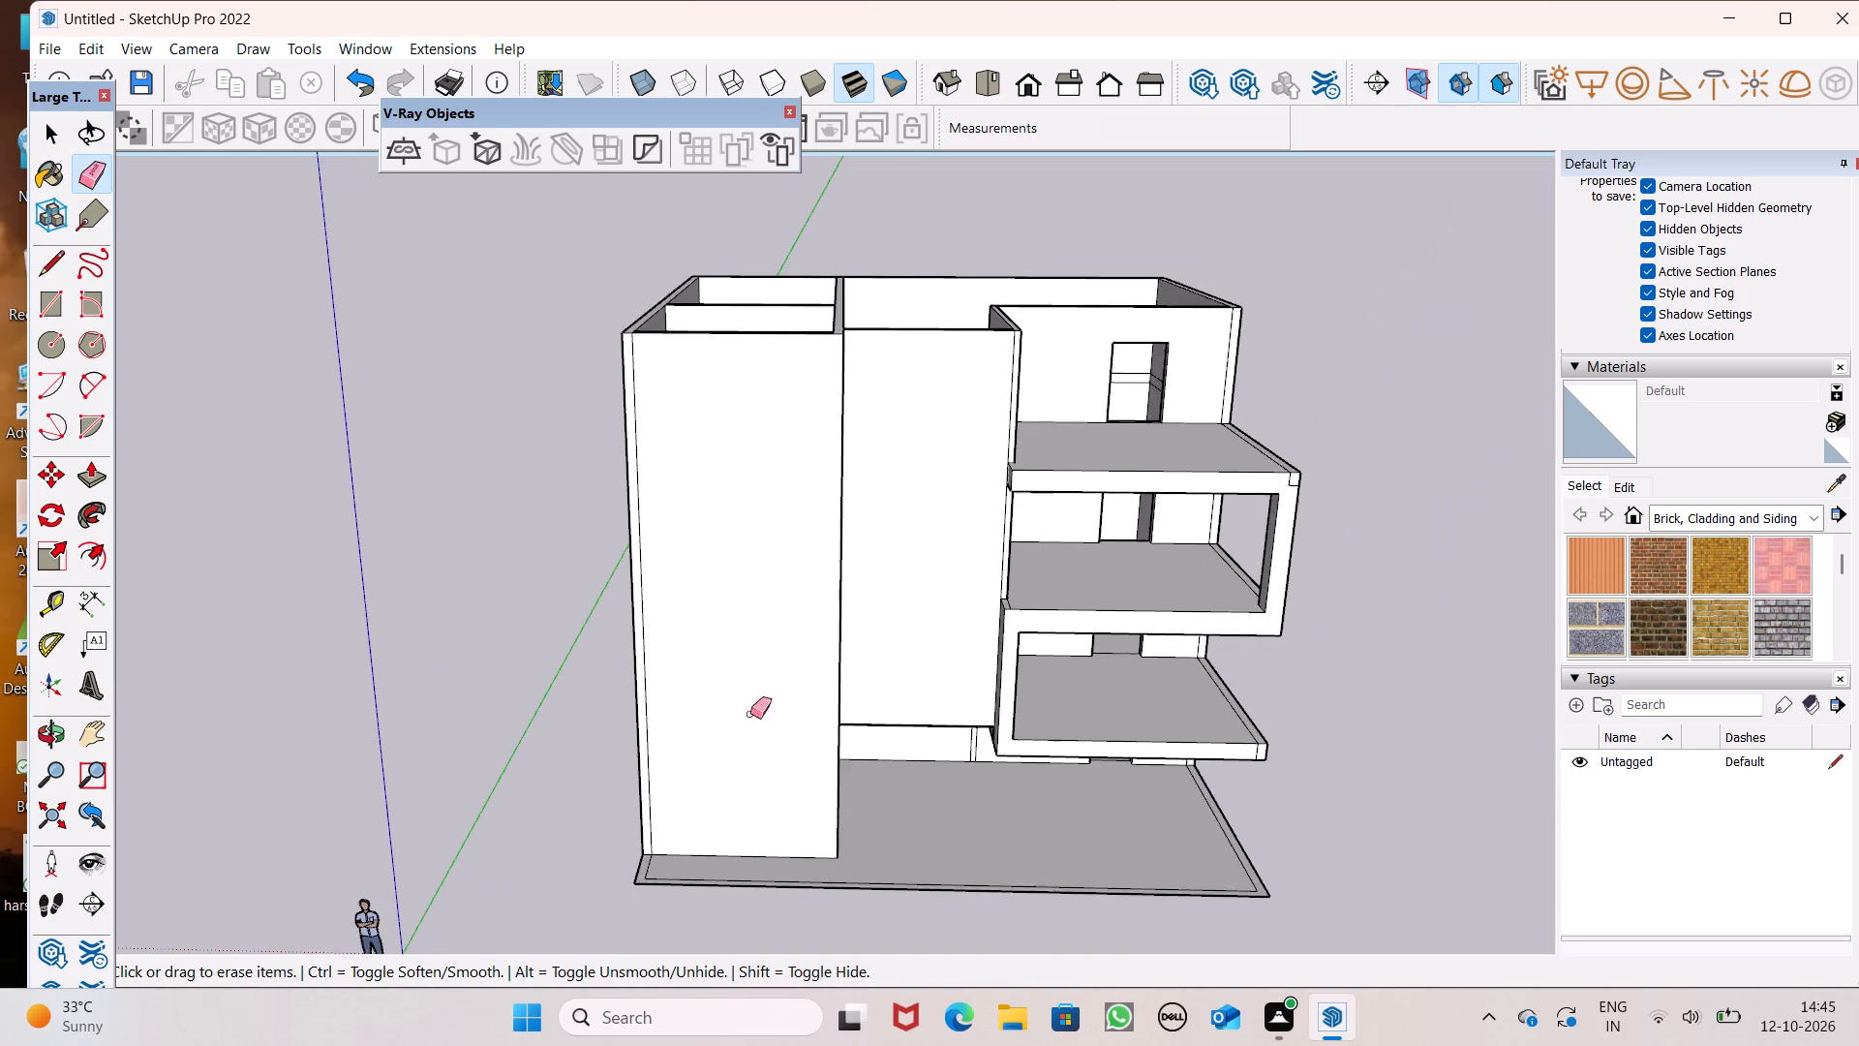
middle_drag(1454, 909, 1487, 936)
key(space)
middle_drag(1410, 836, 1396, 852)
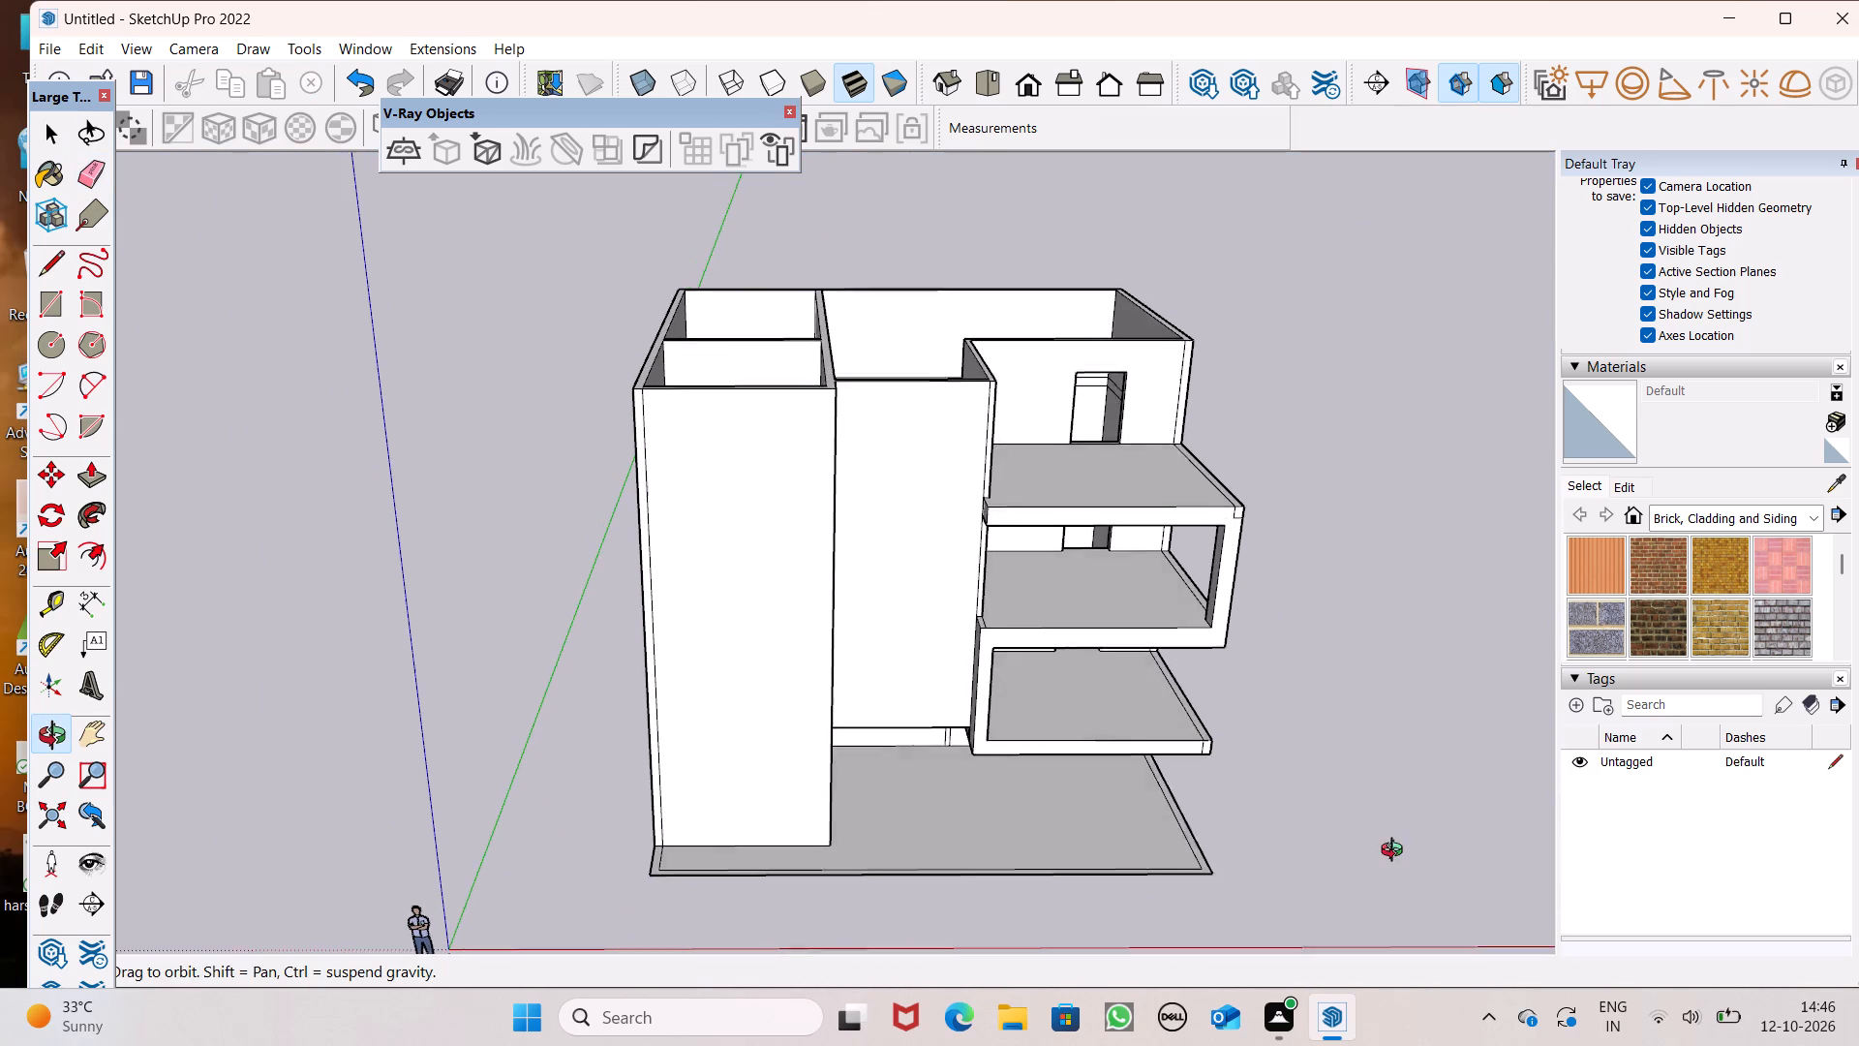
middle_drag(1396, 852, 1386, 904)
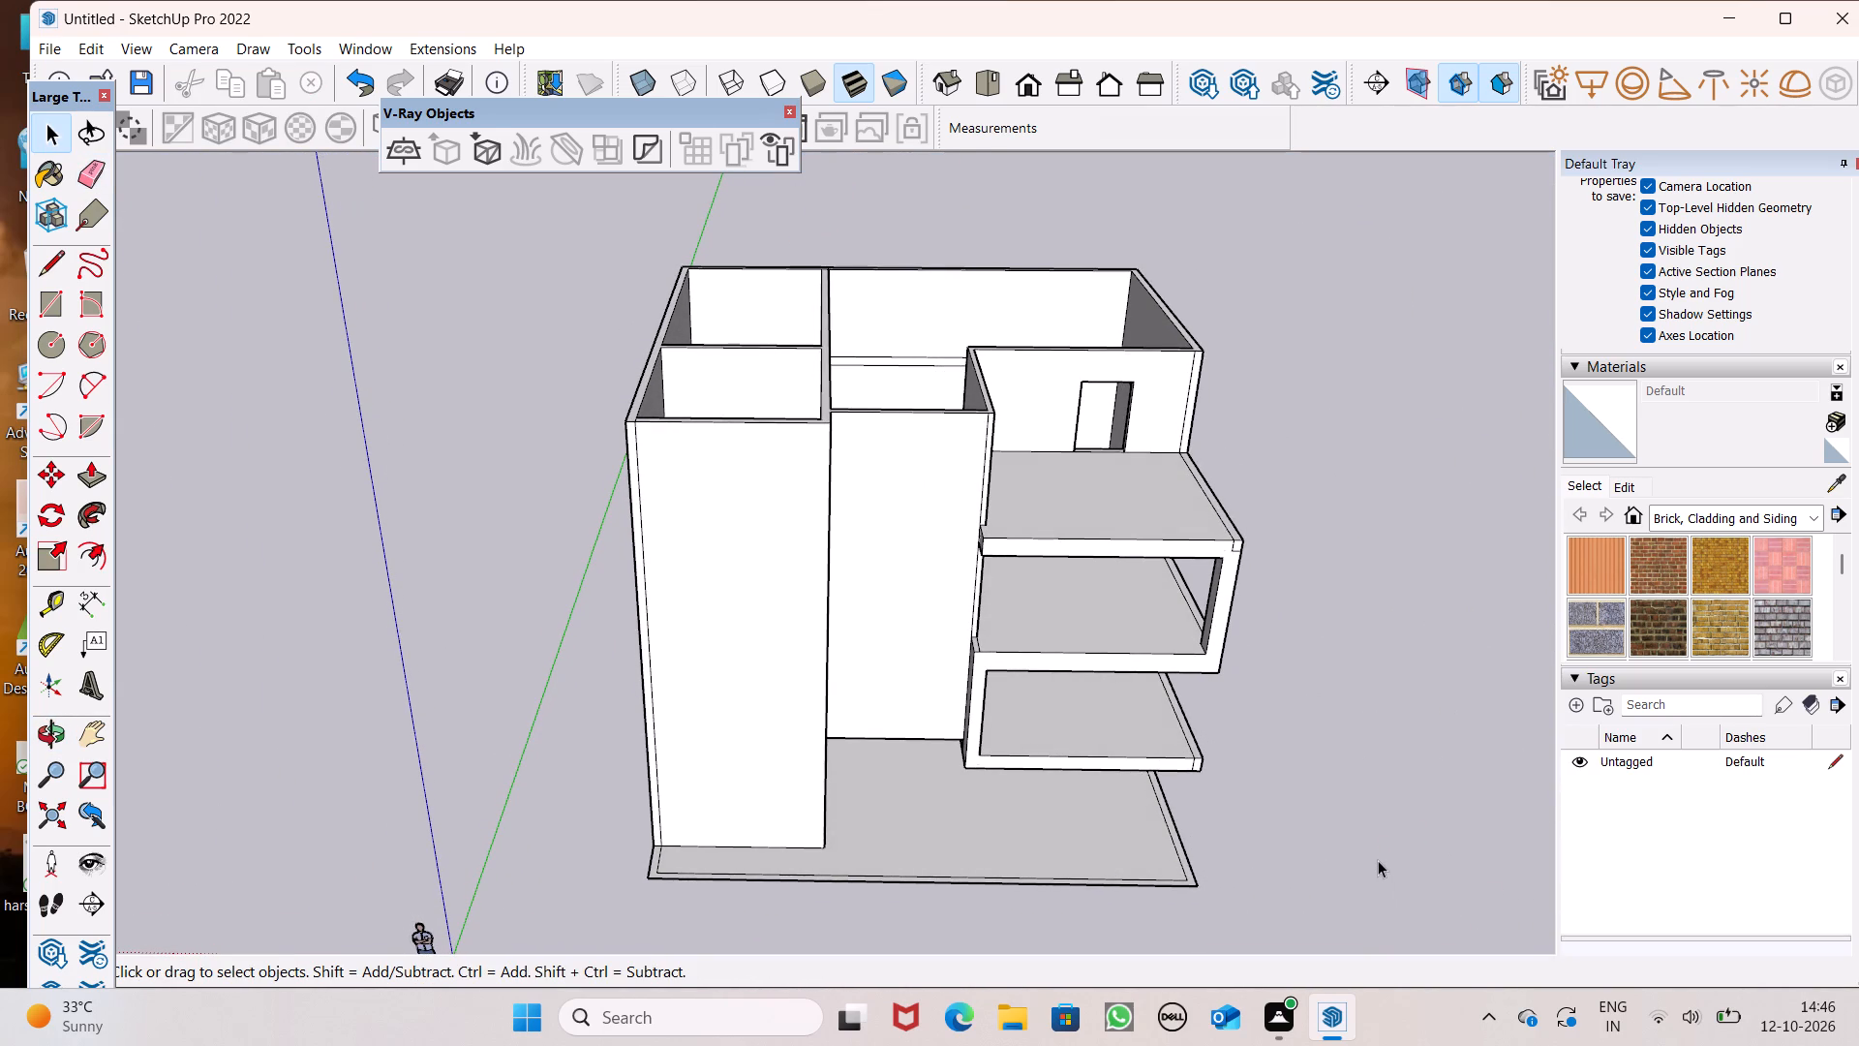
Erase the vertical lines on the central bay's front face beside the balconies, above and below the top balcony slab.
scroll(968, 518, up, 7)
scroll(1065, 749, up, 1)
middle_drag(1061, 751, 1015, 747)
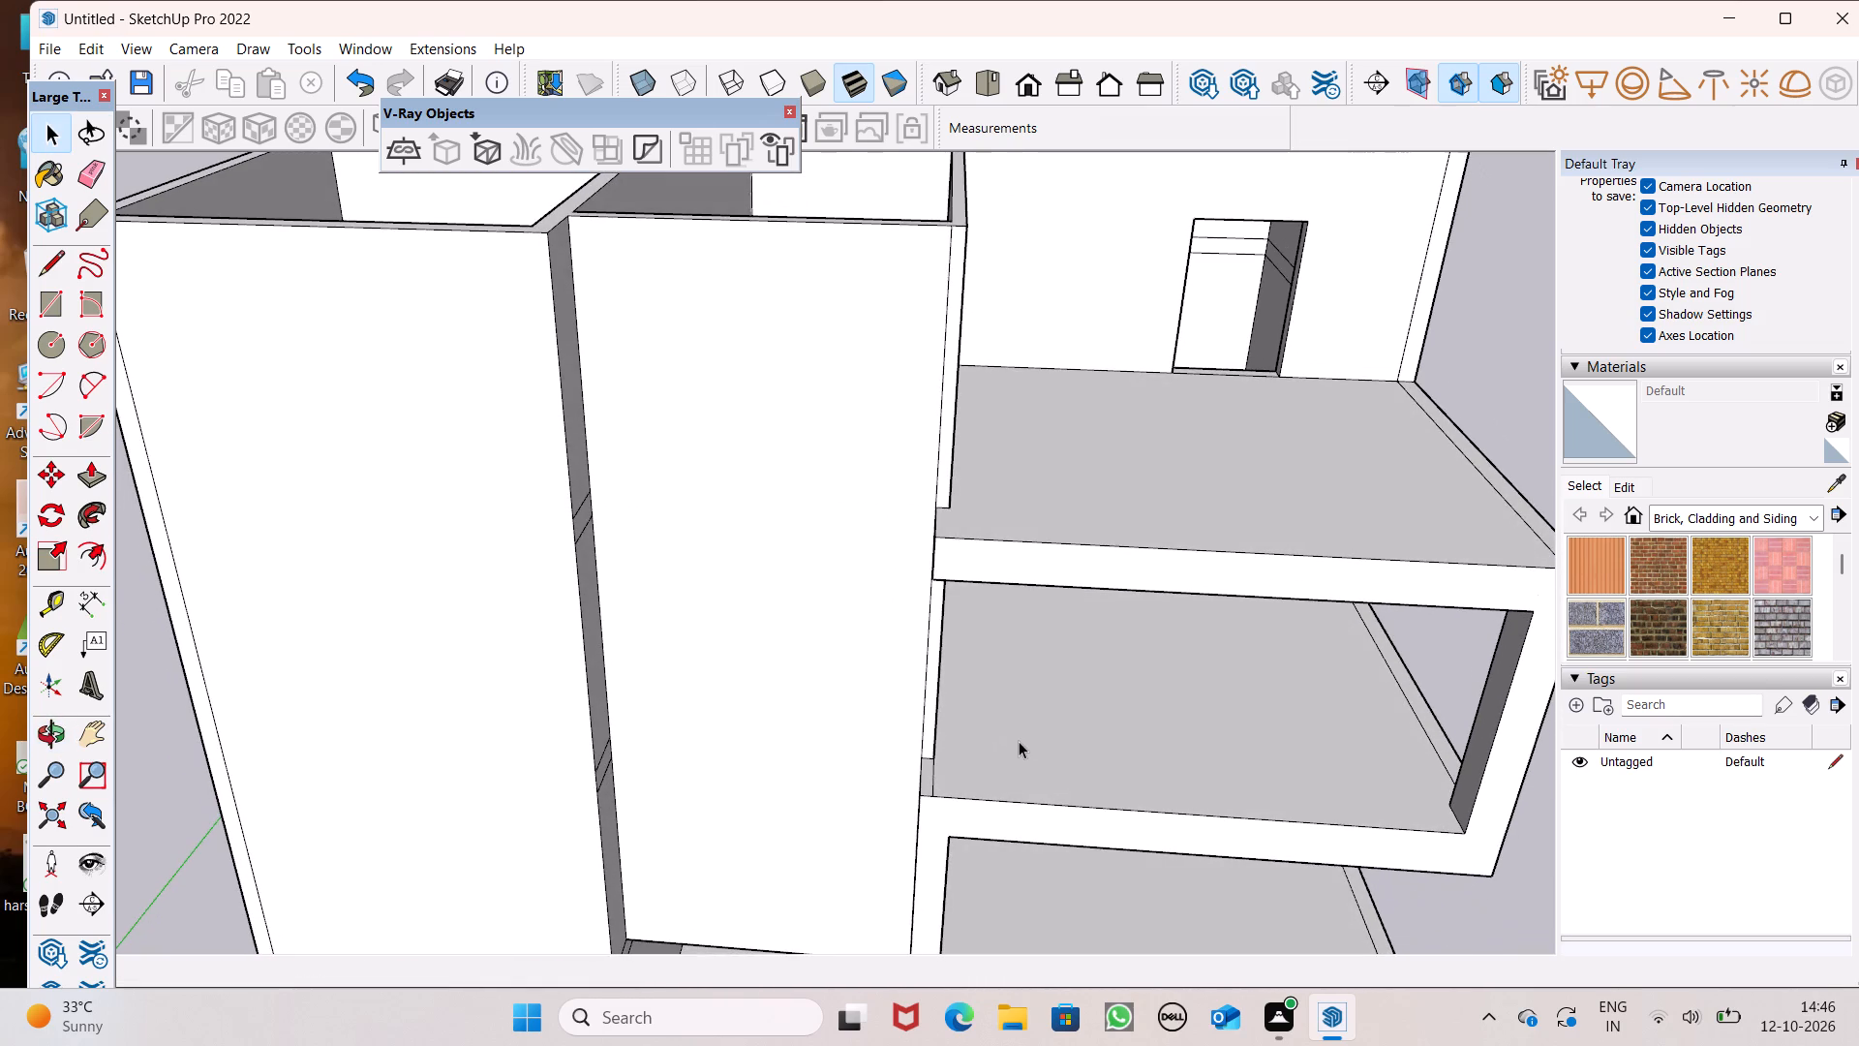
scroll(1036, 739, down, 2)
middle_drag(1048, 766, 1029, 681)
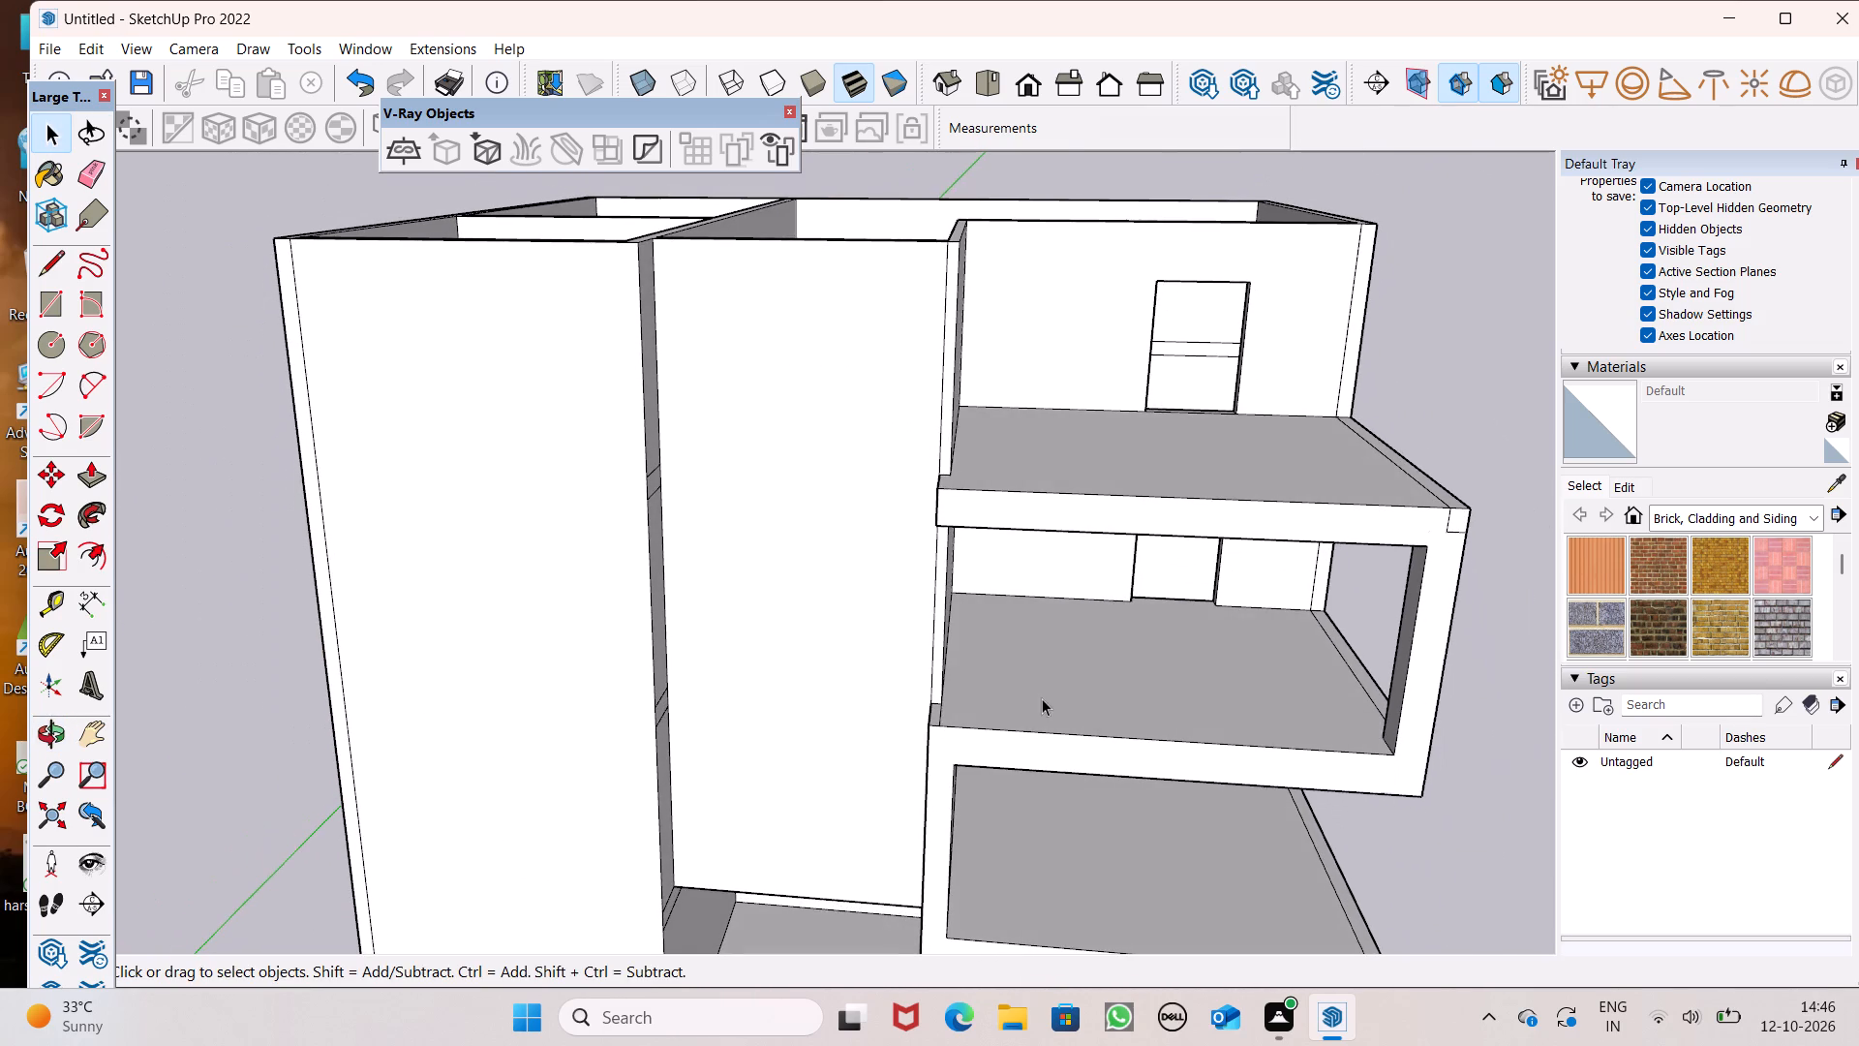
scroll(1042, 698, down, 1)
middle_drag(1093, 819, 1280, 702)
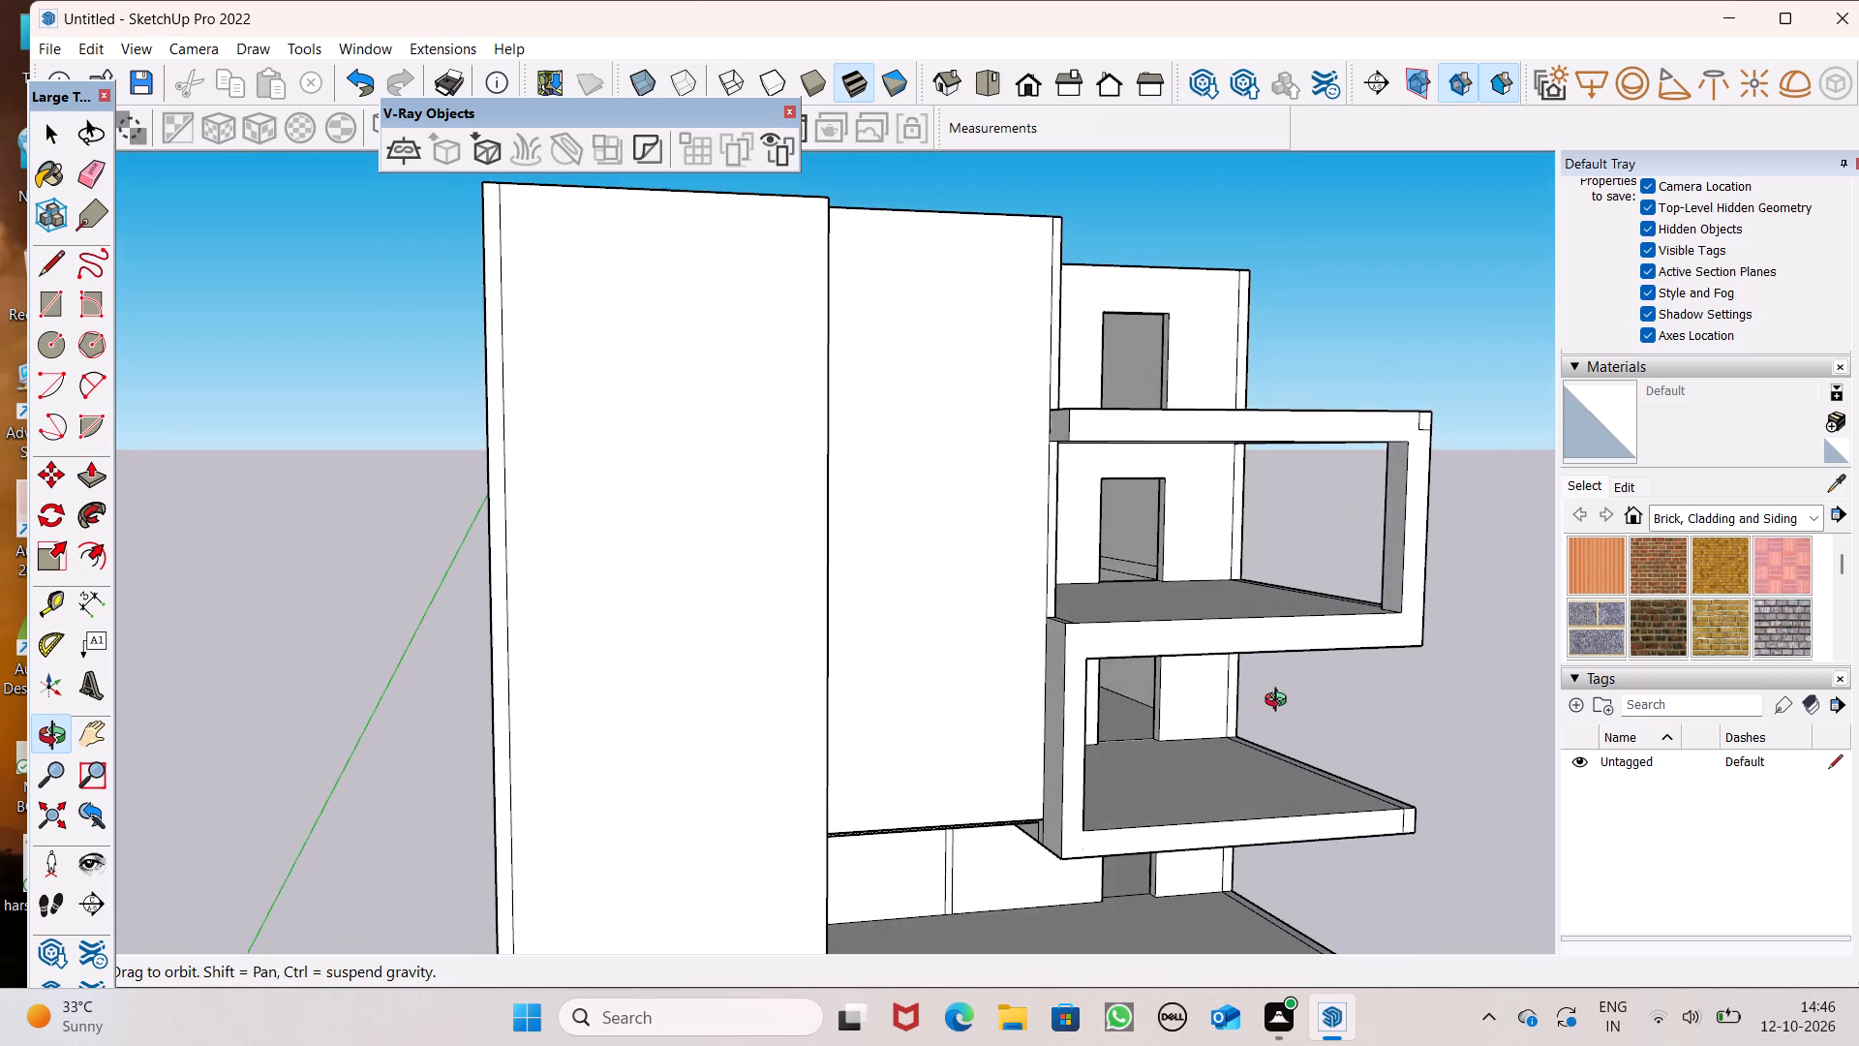
middle_drag(1280, 702, 1093, 787)
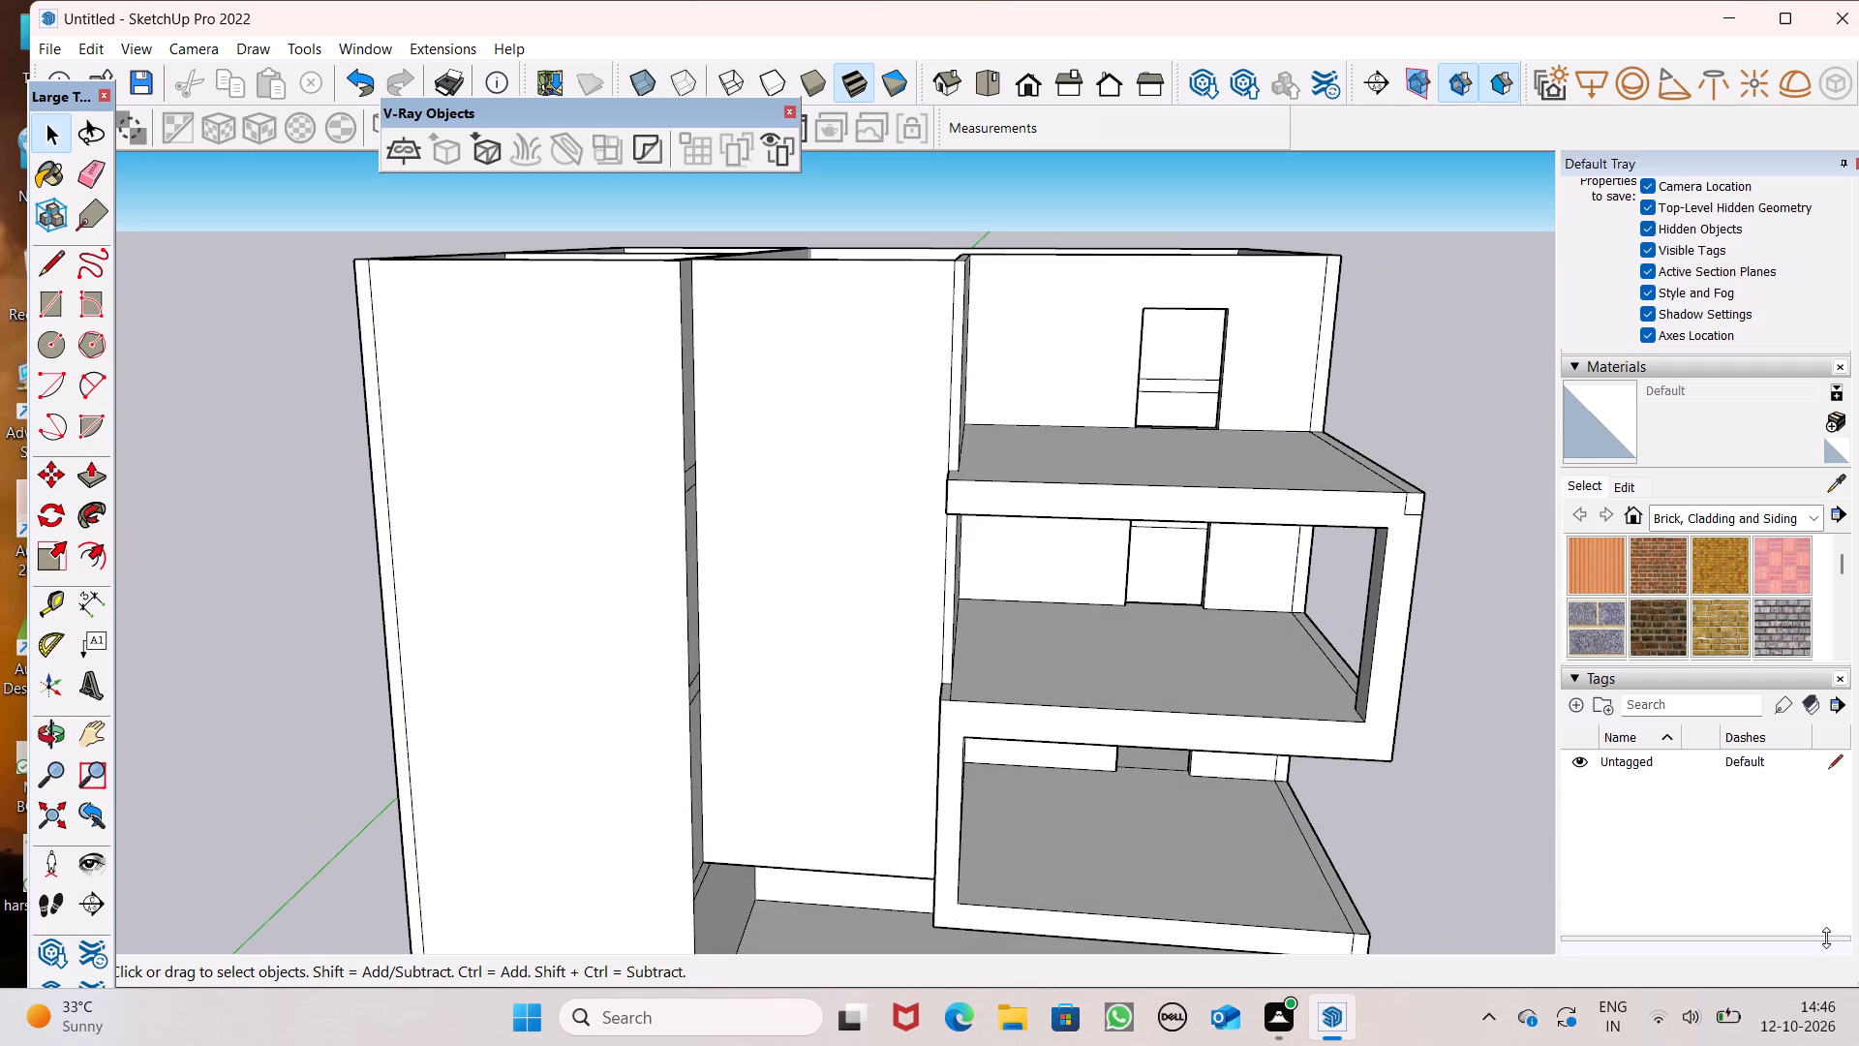
click(96, 178)
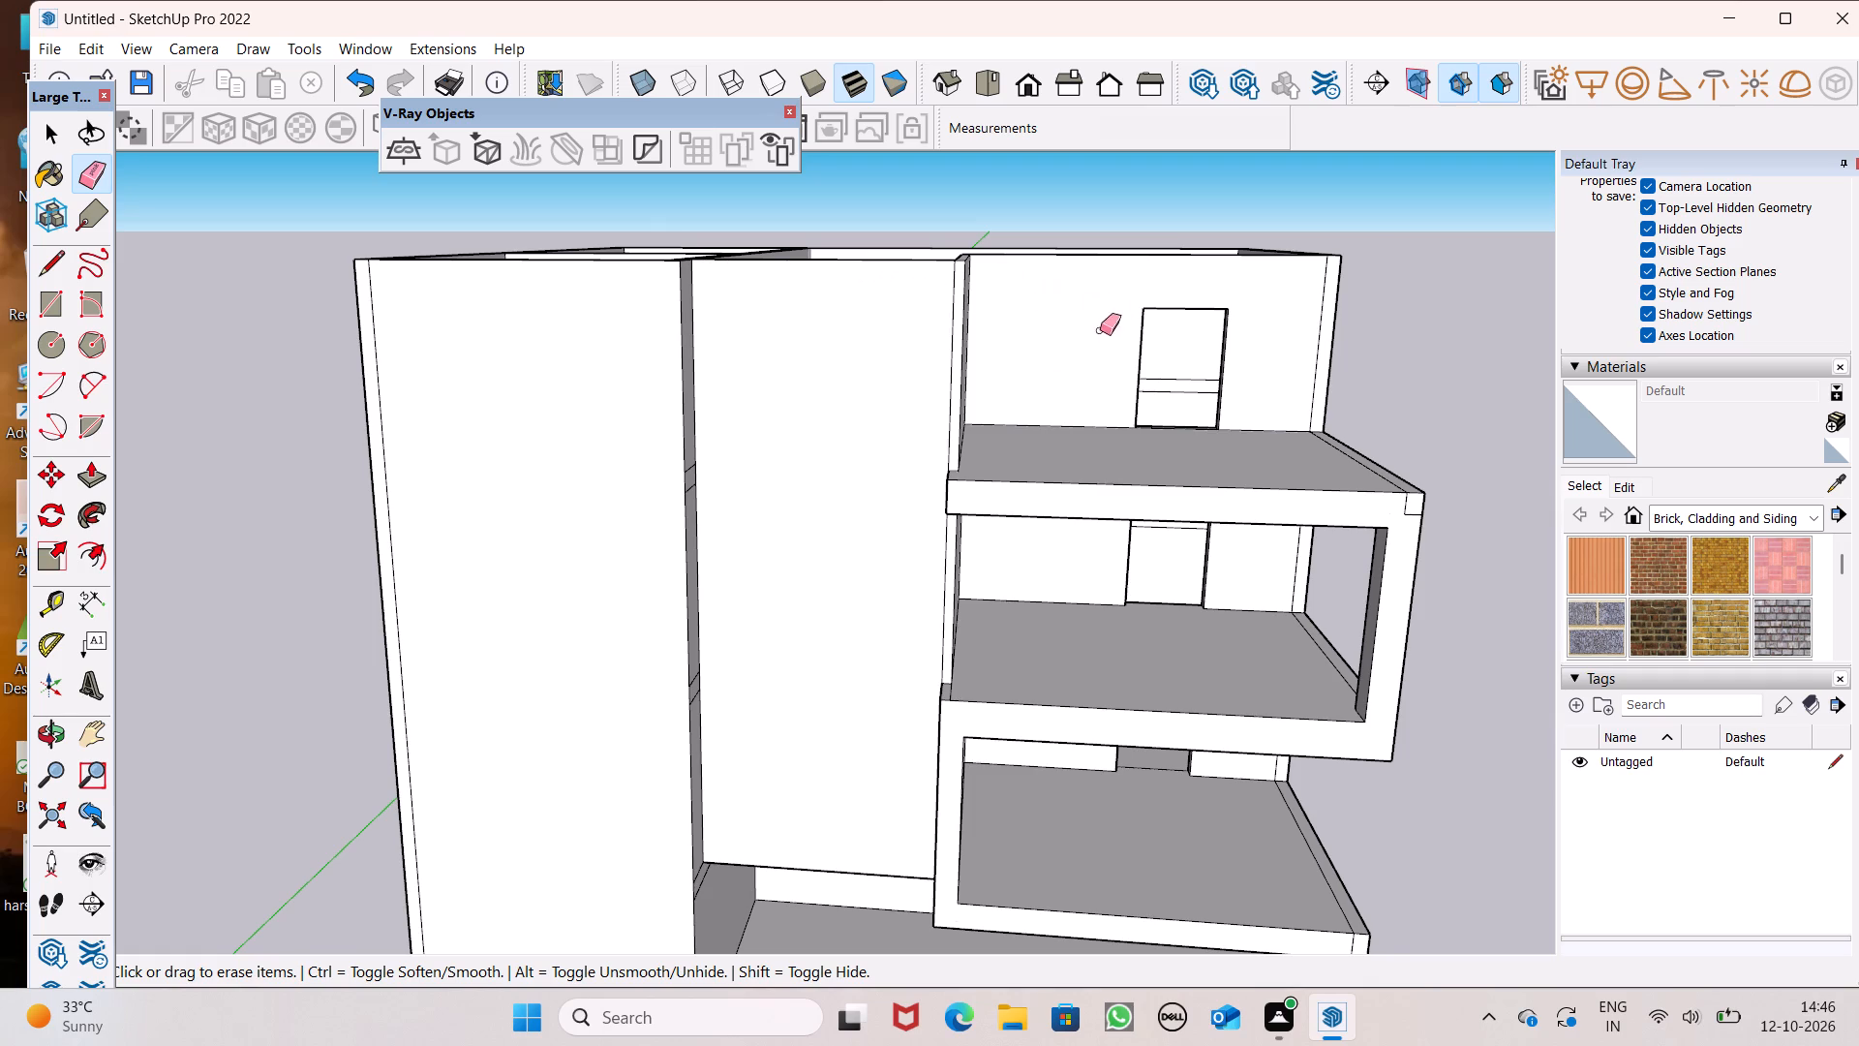
scroll(1028, 369, up, 1)
middle_drag(1022, 377, 1103, 415)
scroll(1024, 413, up, 4)
drag(1007, 410, 998, 422)
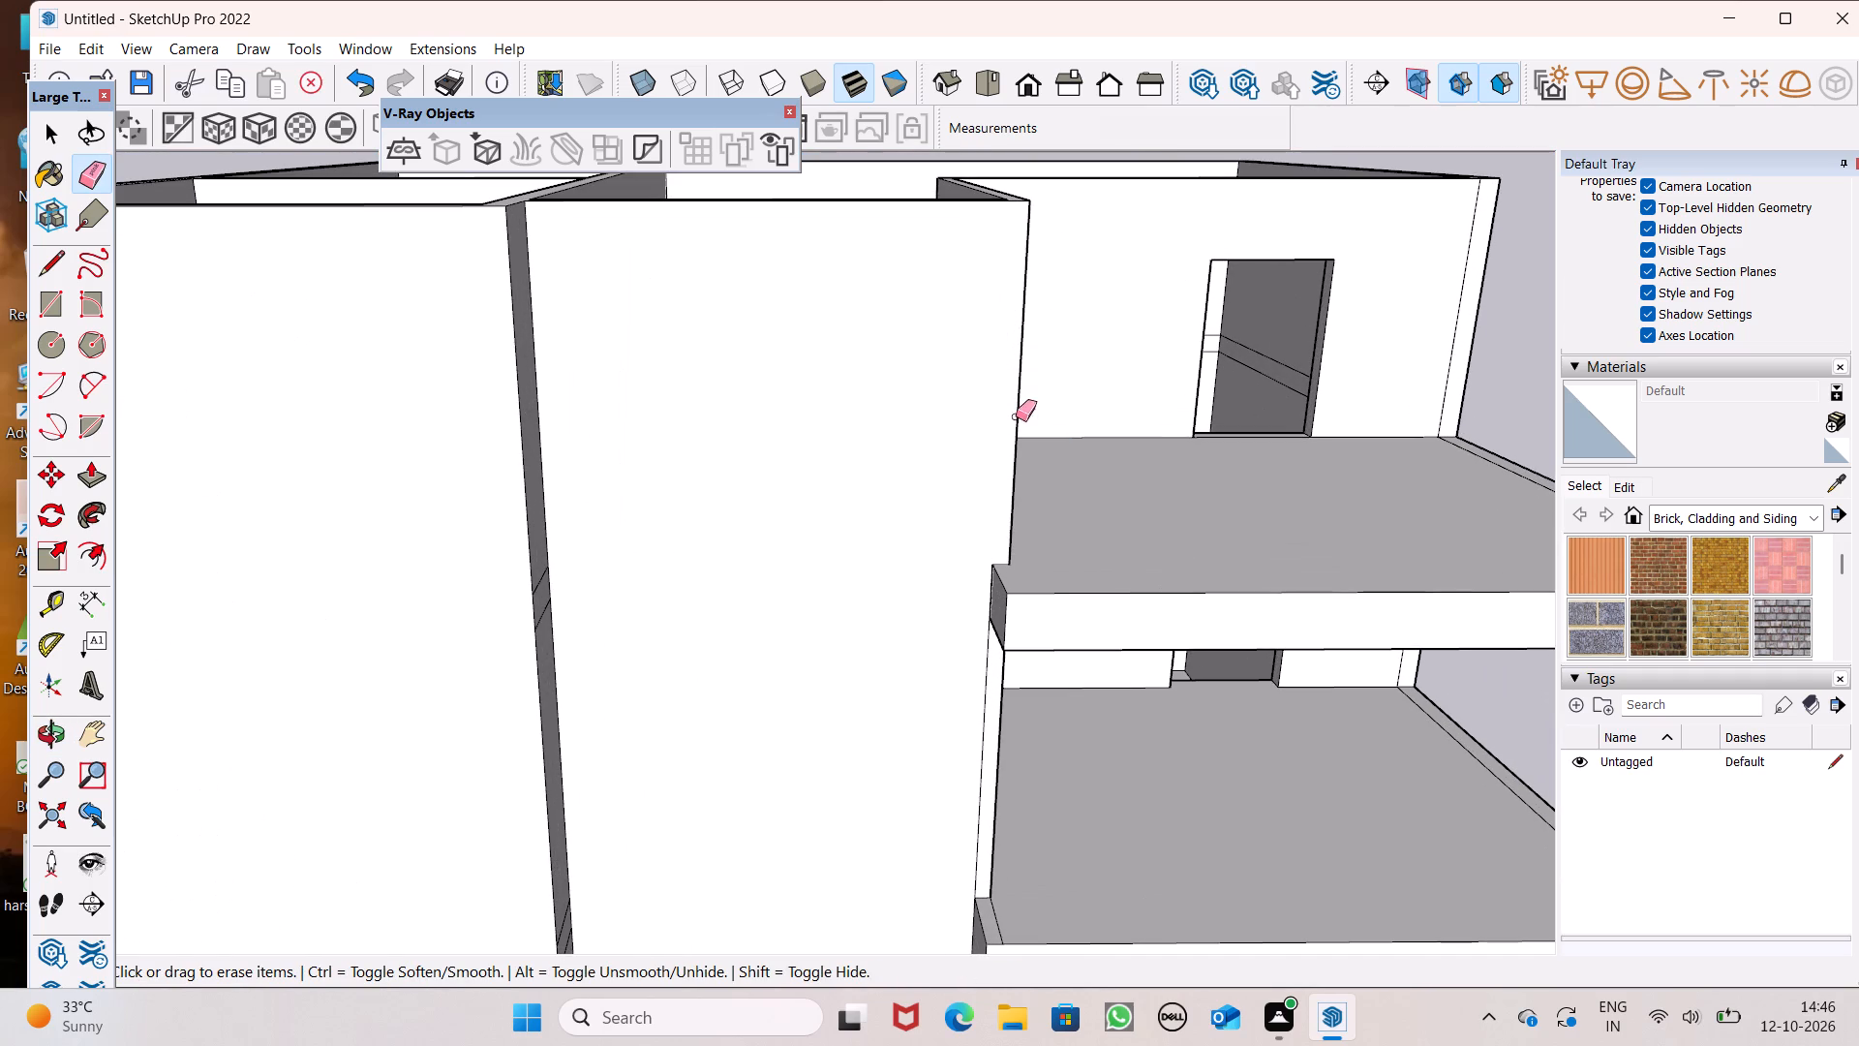
drag(987, 715, 973, 705)
Examine the whole building from the front and from above, checking the cleaned front faces and the balcony side.
scroll(982, 588, down, 3)
middle_drag(1124, 645, 1107, 560)
scroll(1134, 486, down, 5)
middle_drag(1178, 527, 1095, 449)
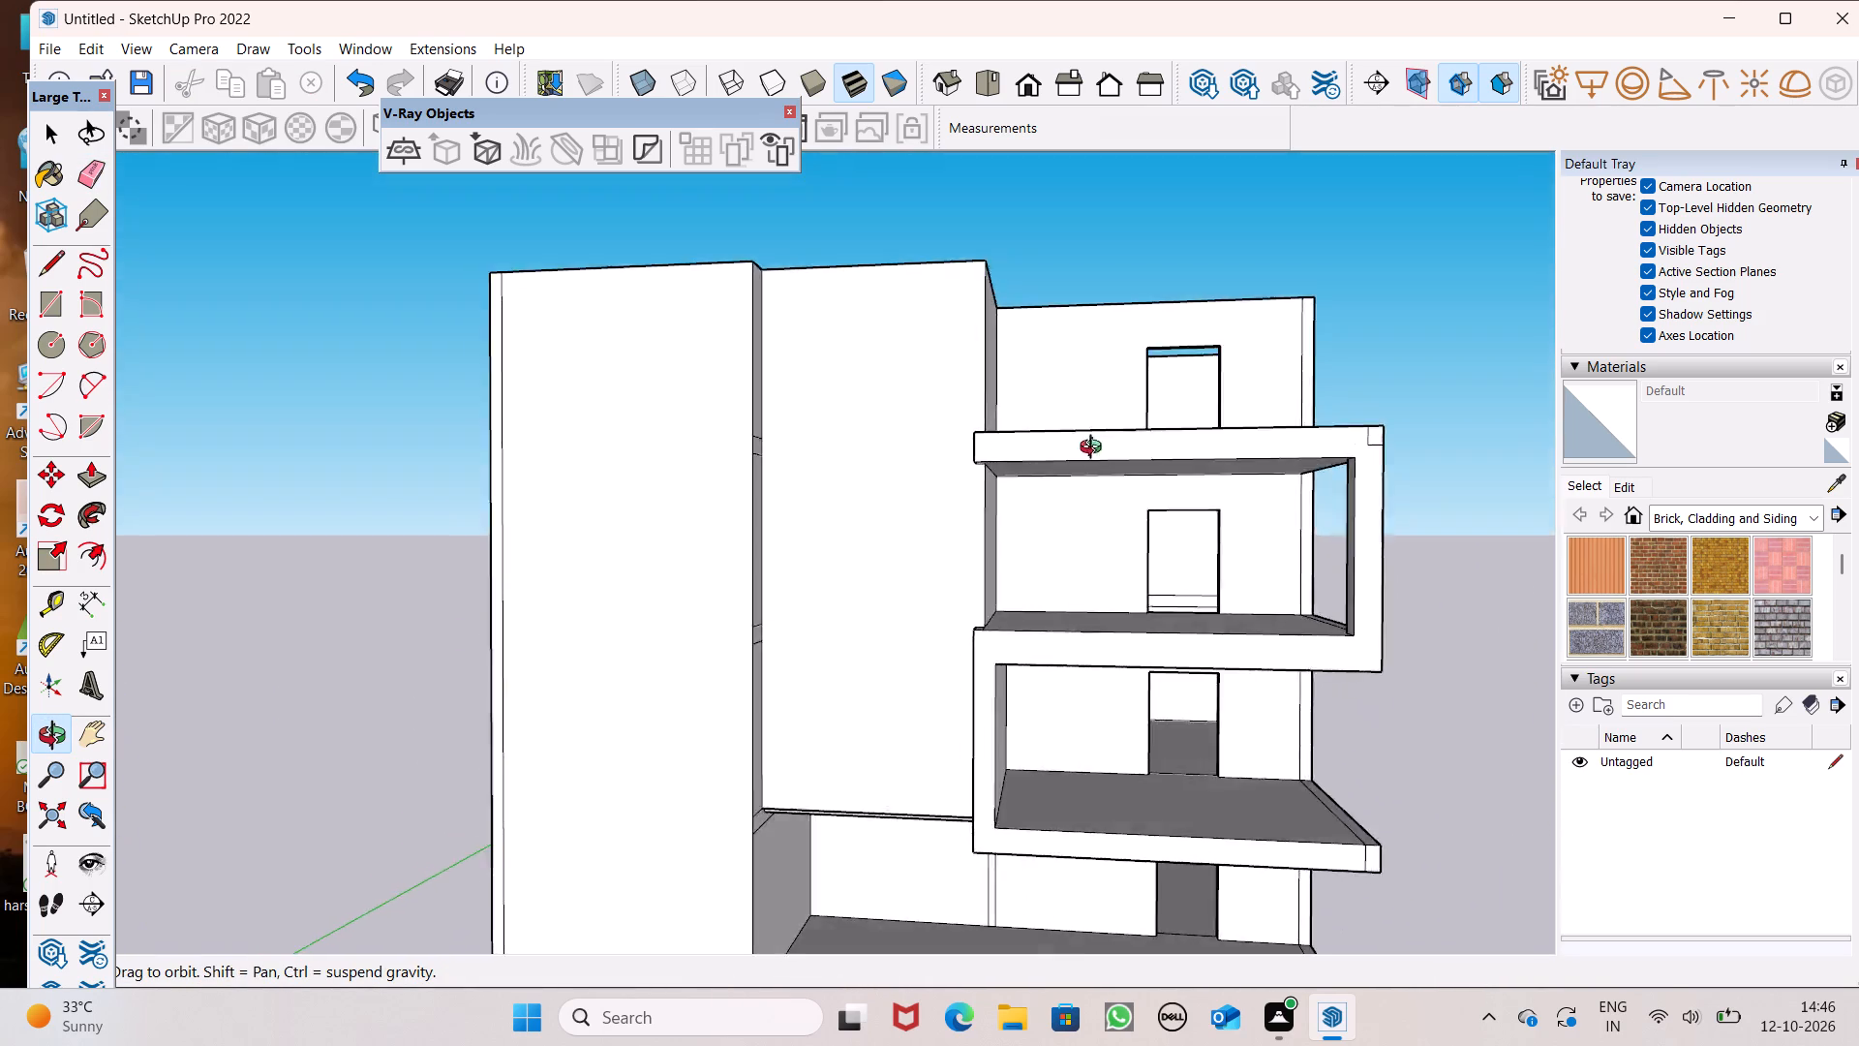
middle_drag(1095, 449, 1163, 519)
scroll(1163, 519, down, 1)
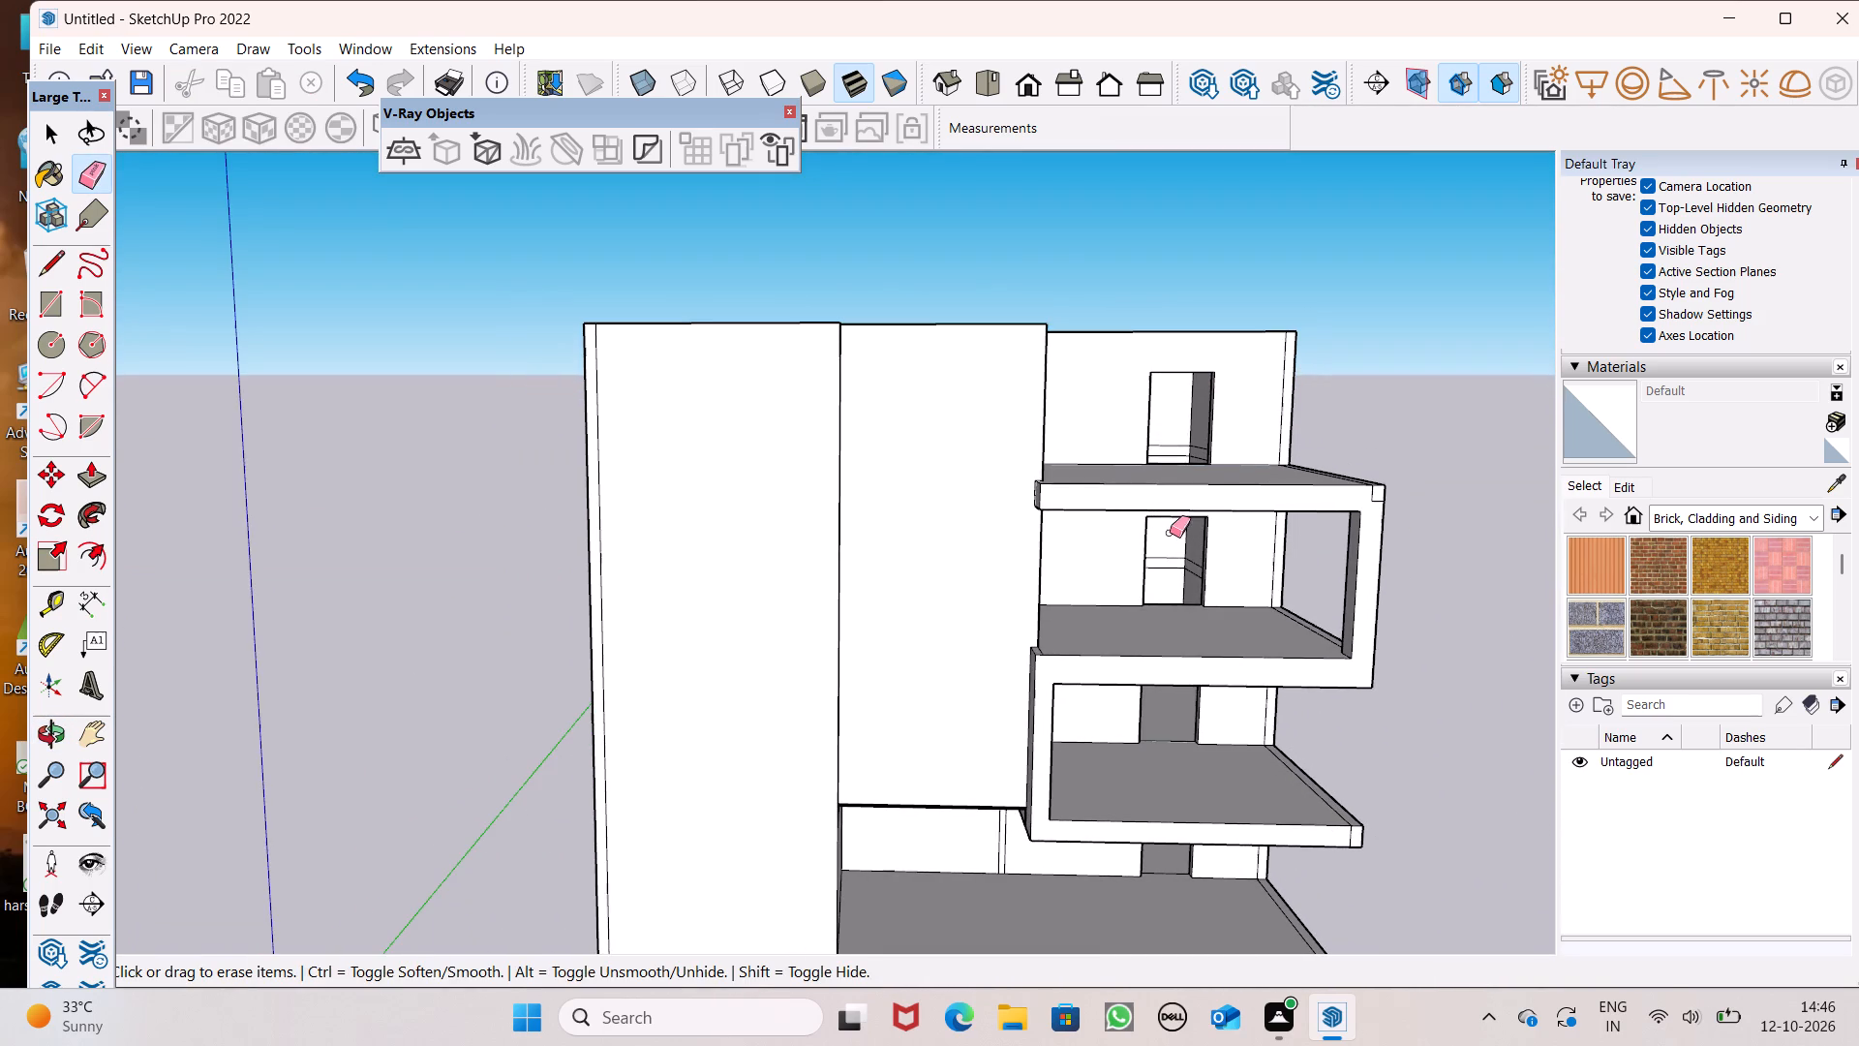
scroll(1167, 428, down, 2)
middle_drag(1498, 526, 1440, 585)
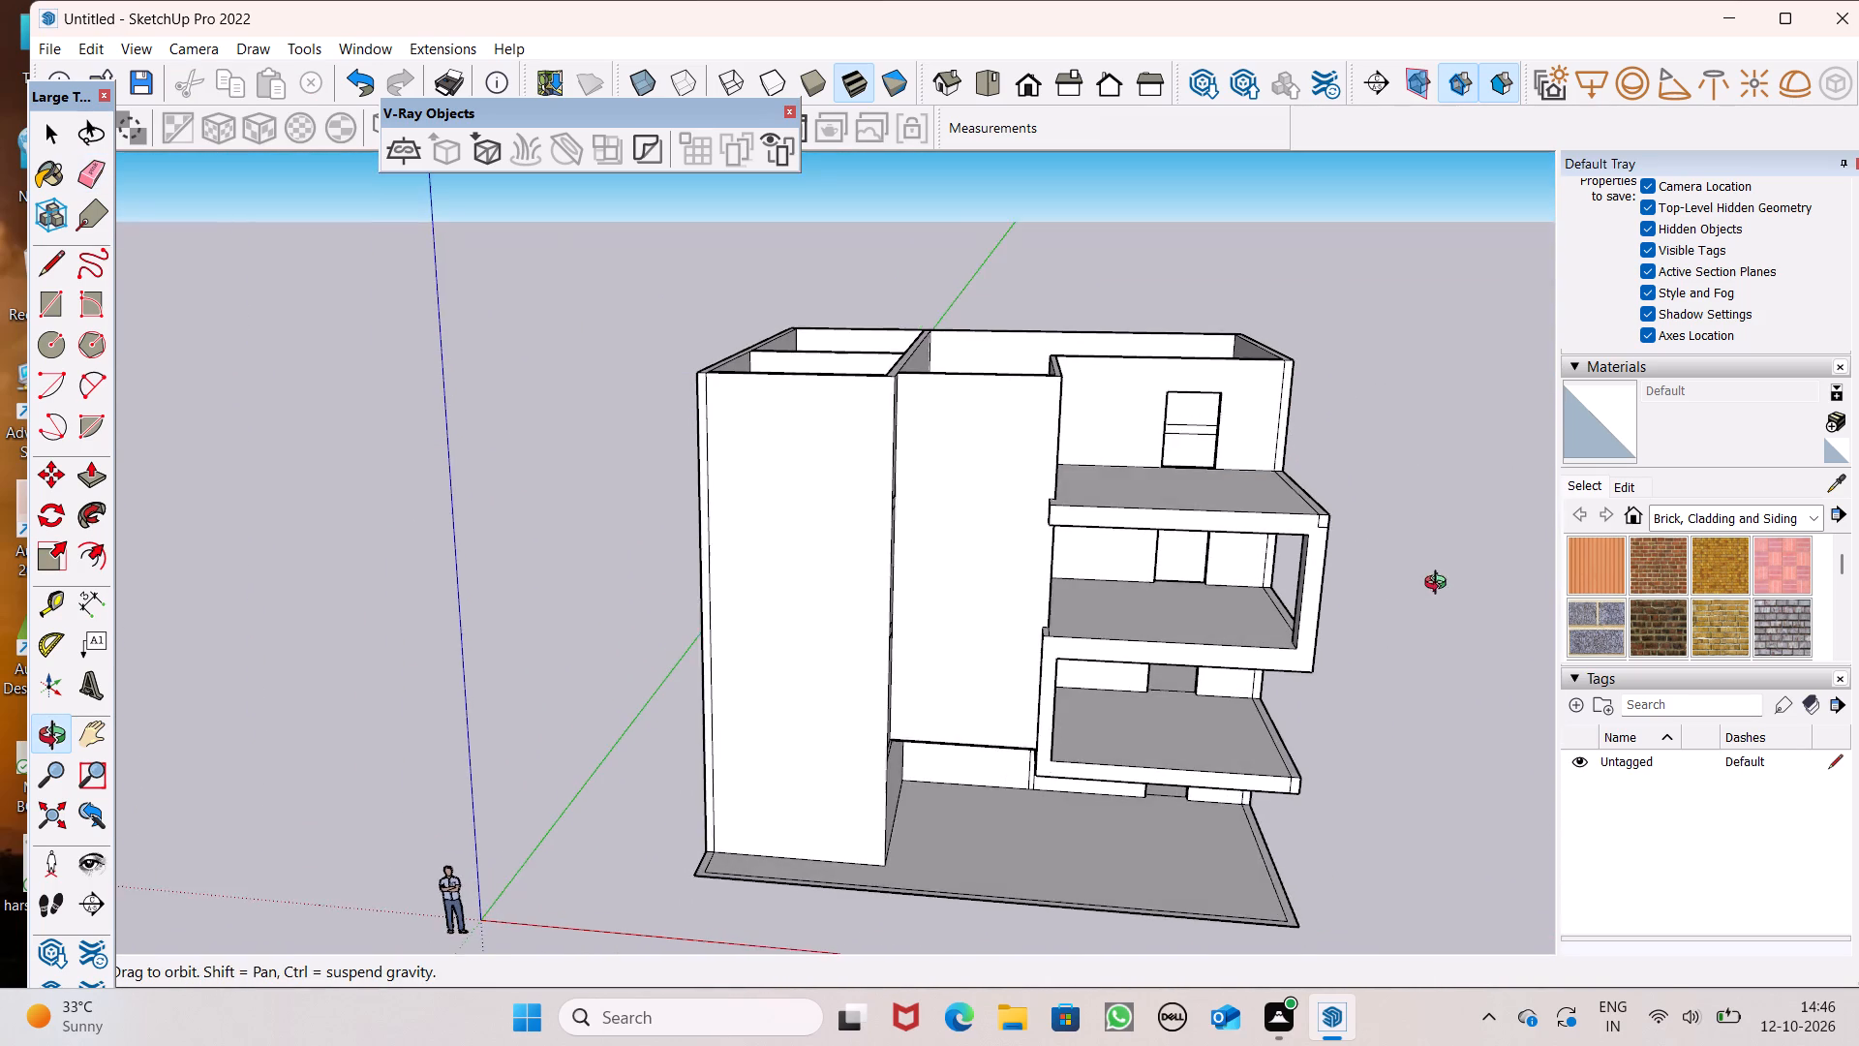
middle_drag(1440, 585, 1462, 596)
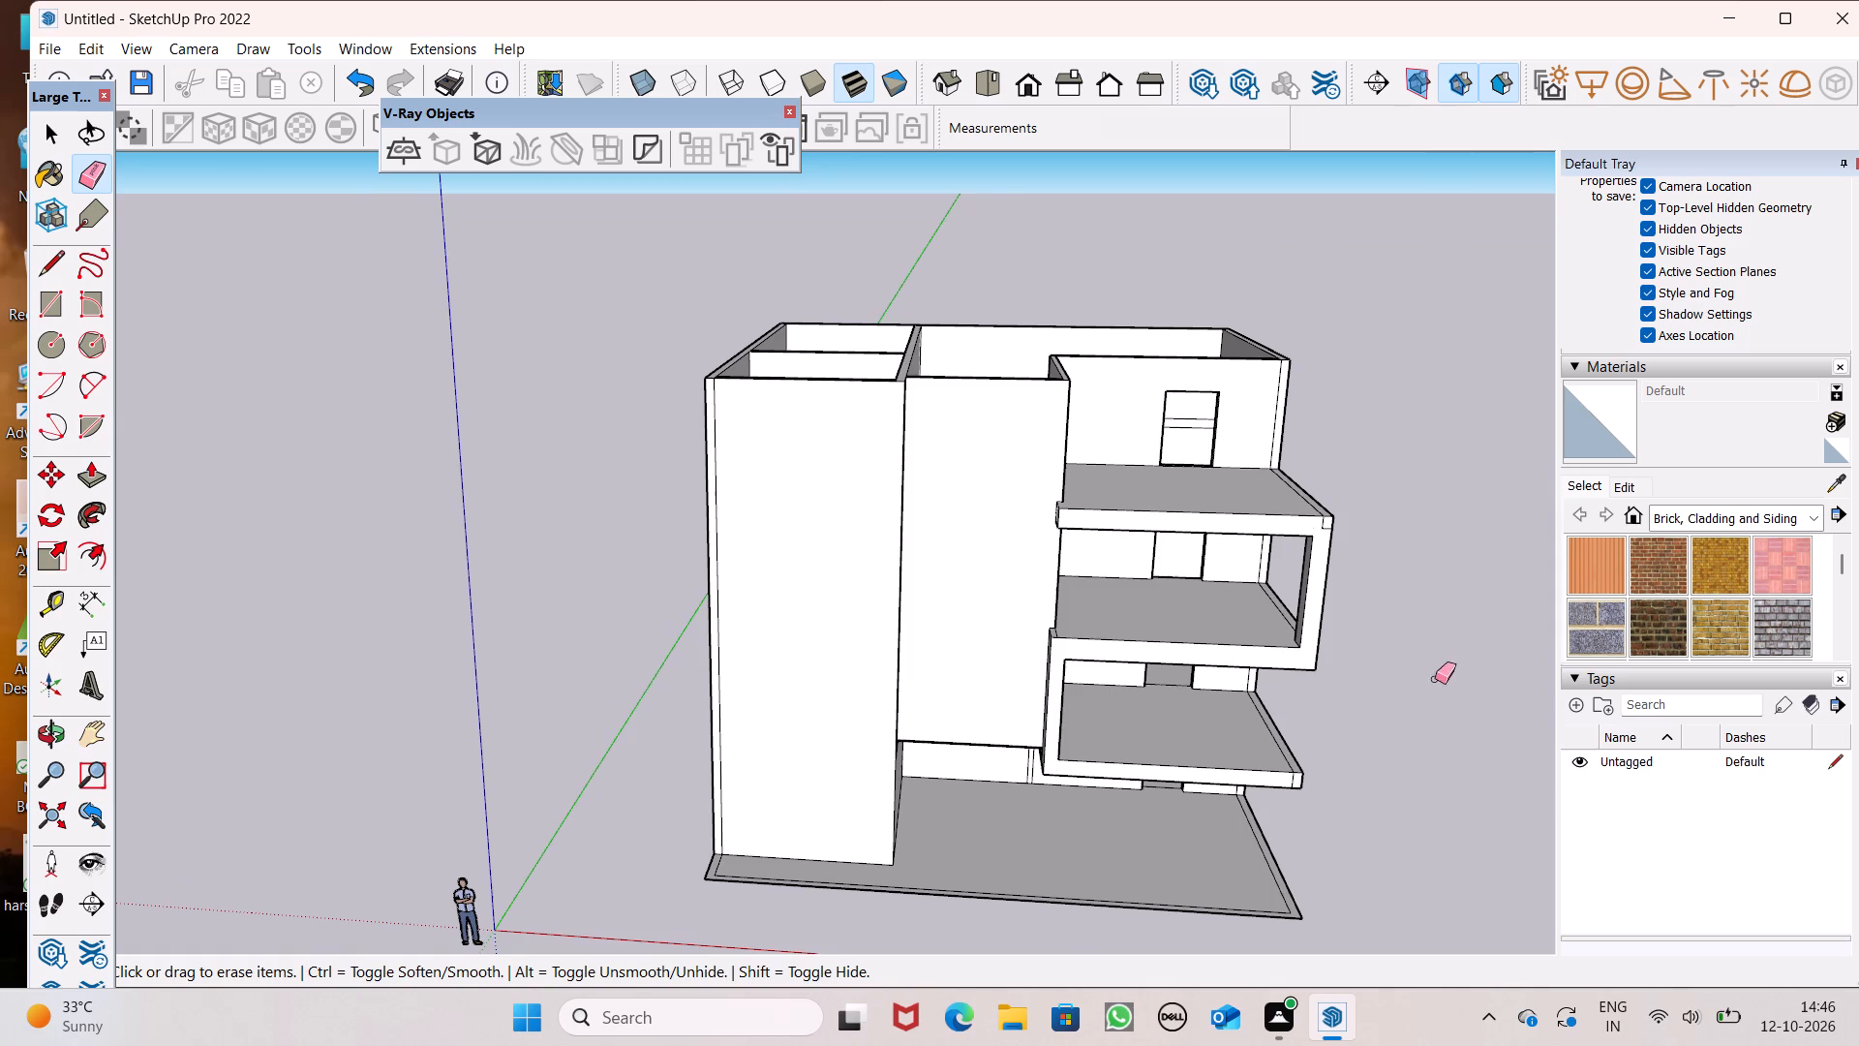
middle_drag(1435, 679, 1451, 699)
scroll(1451, 694, up, 1)
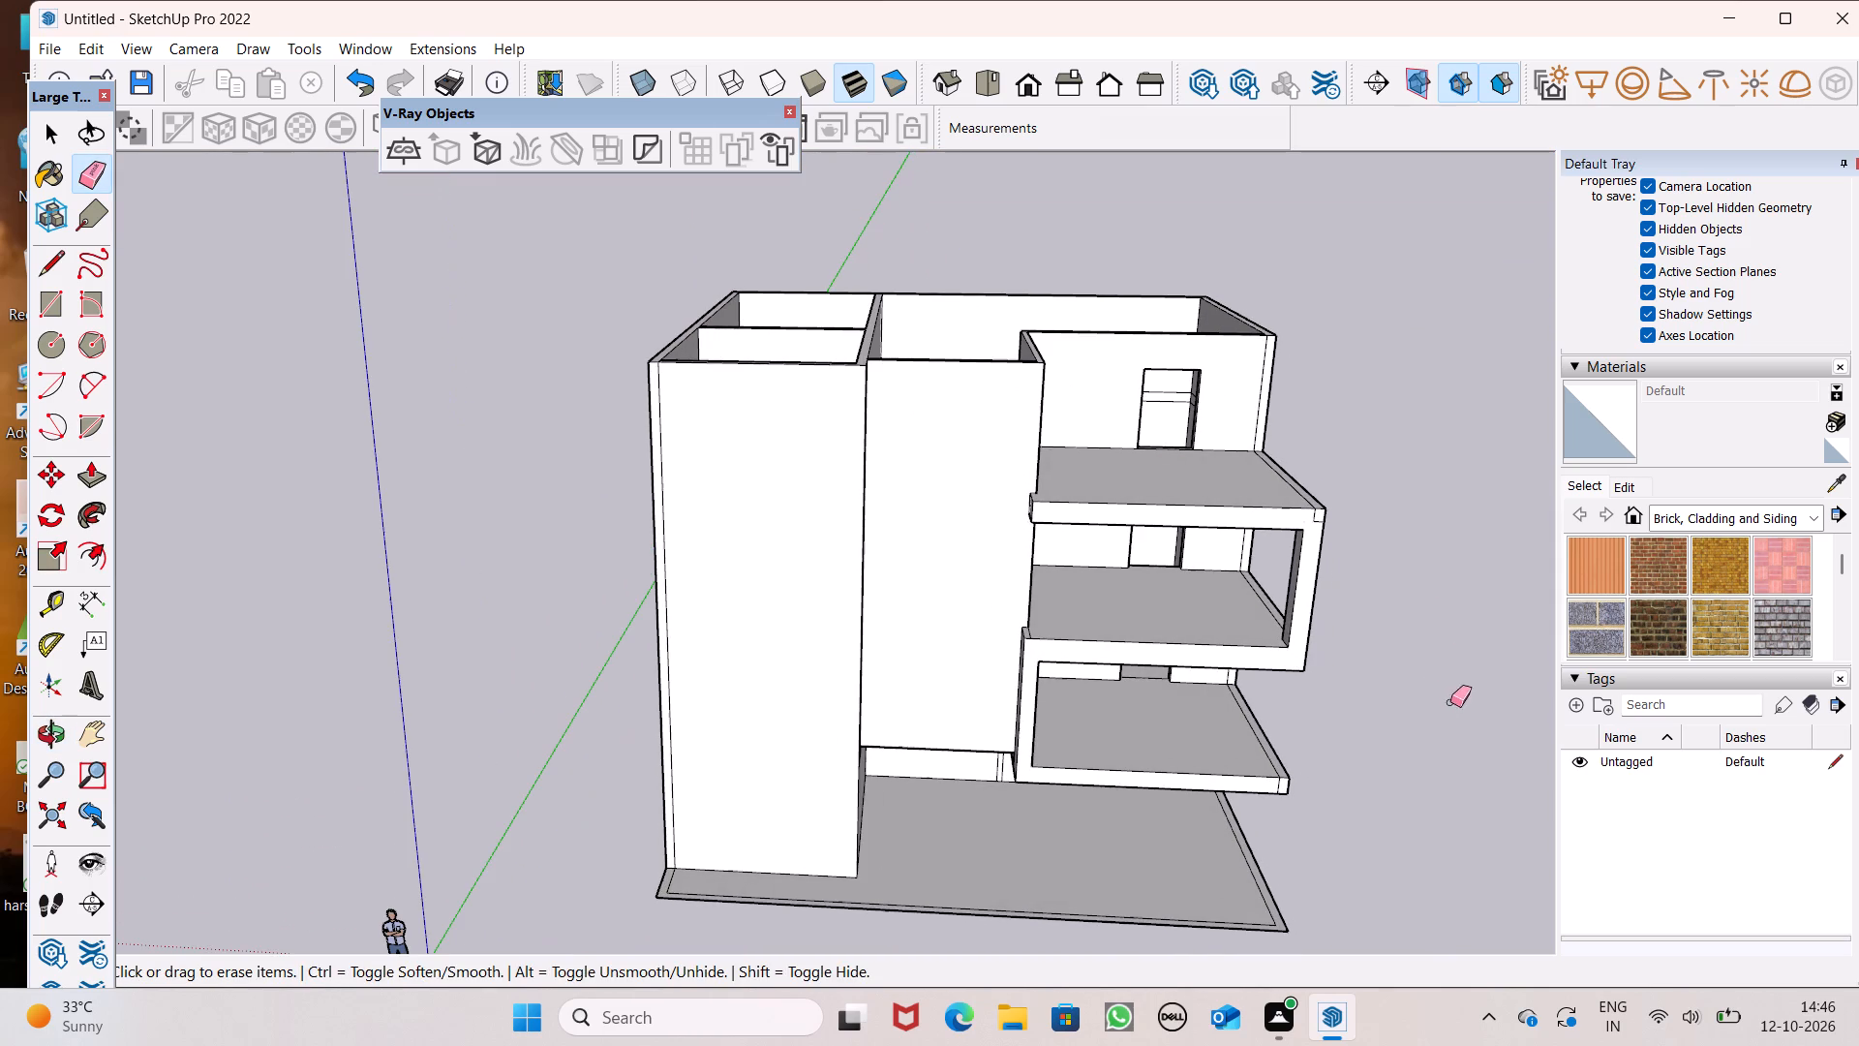
key(space)
scroll(1369, 692, down, 5)
scroll(1062, 403, up, 2)
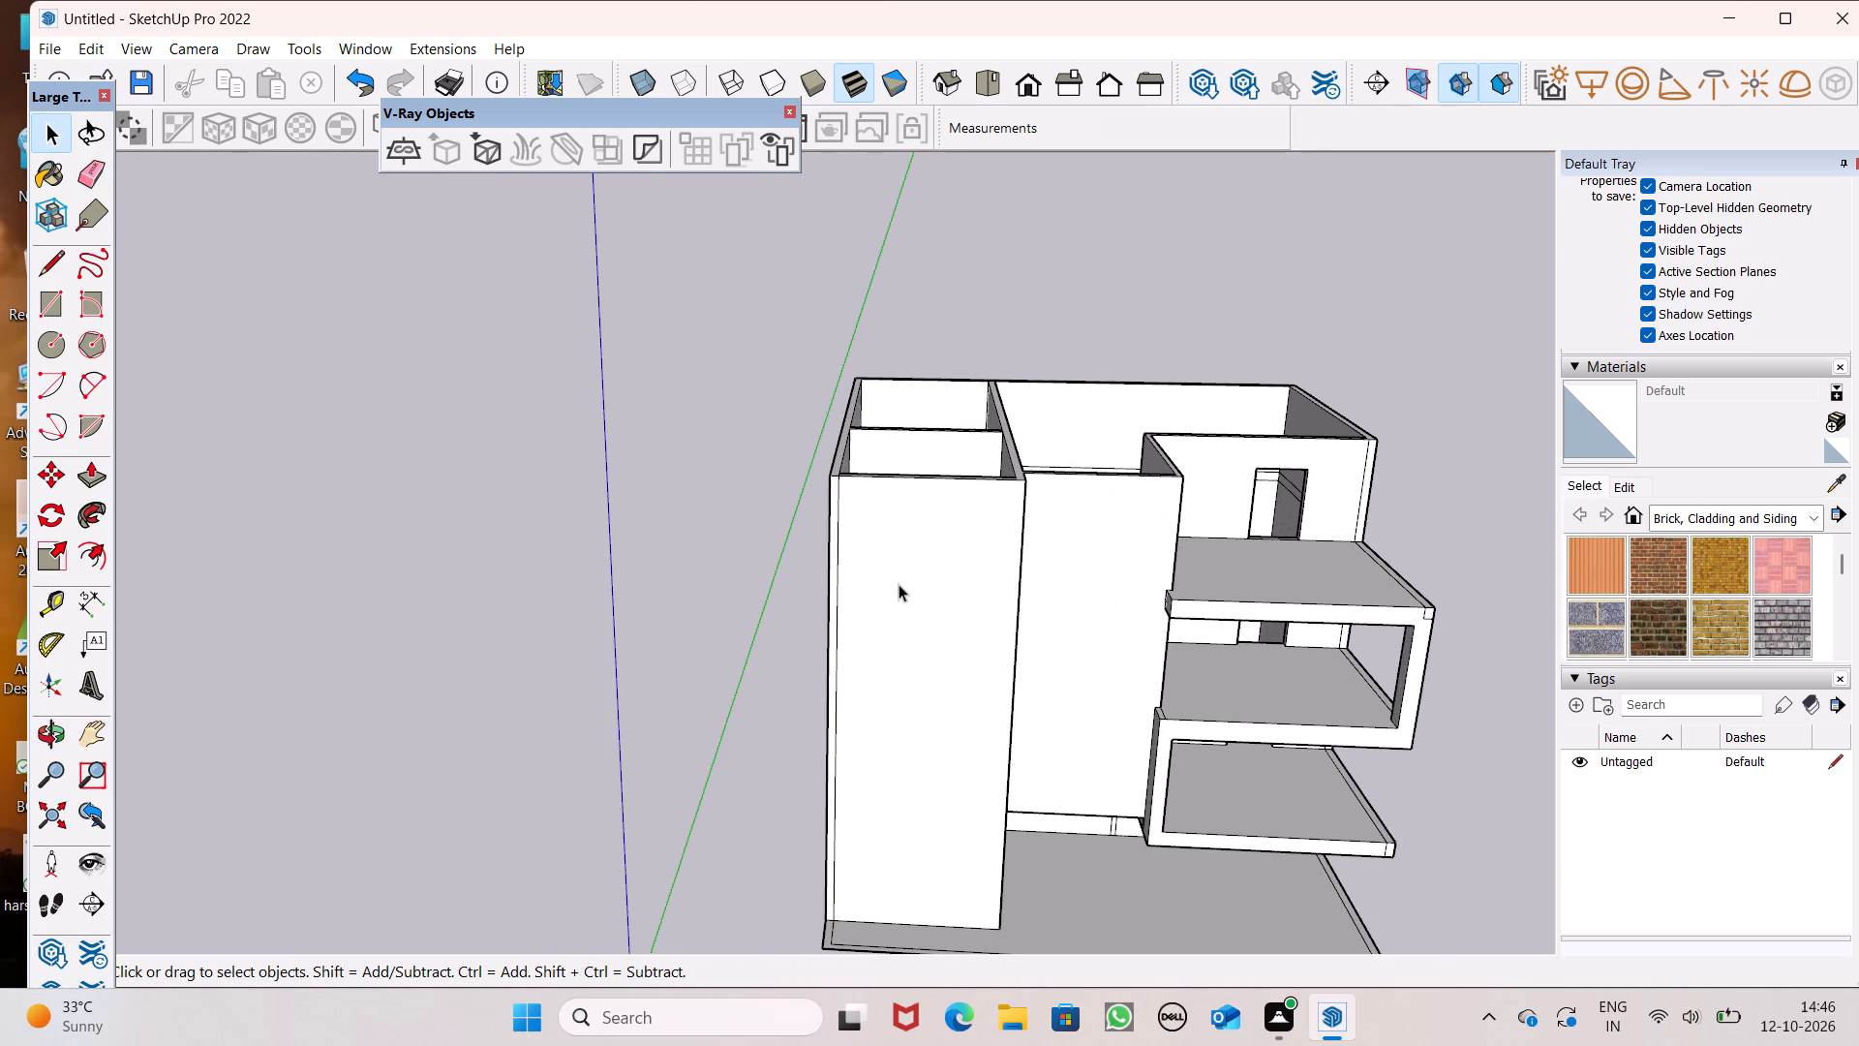
Raise the top face of the building's walls by 2' with Push/Pull to form a parapet.
middle_drag(960, 665, 975, 725)
scroll(997, 406, up, 1)
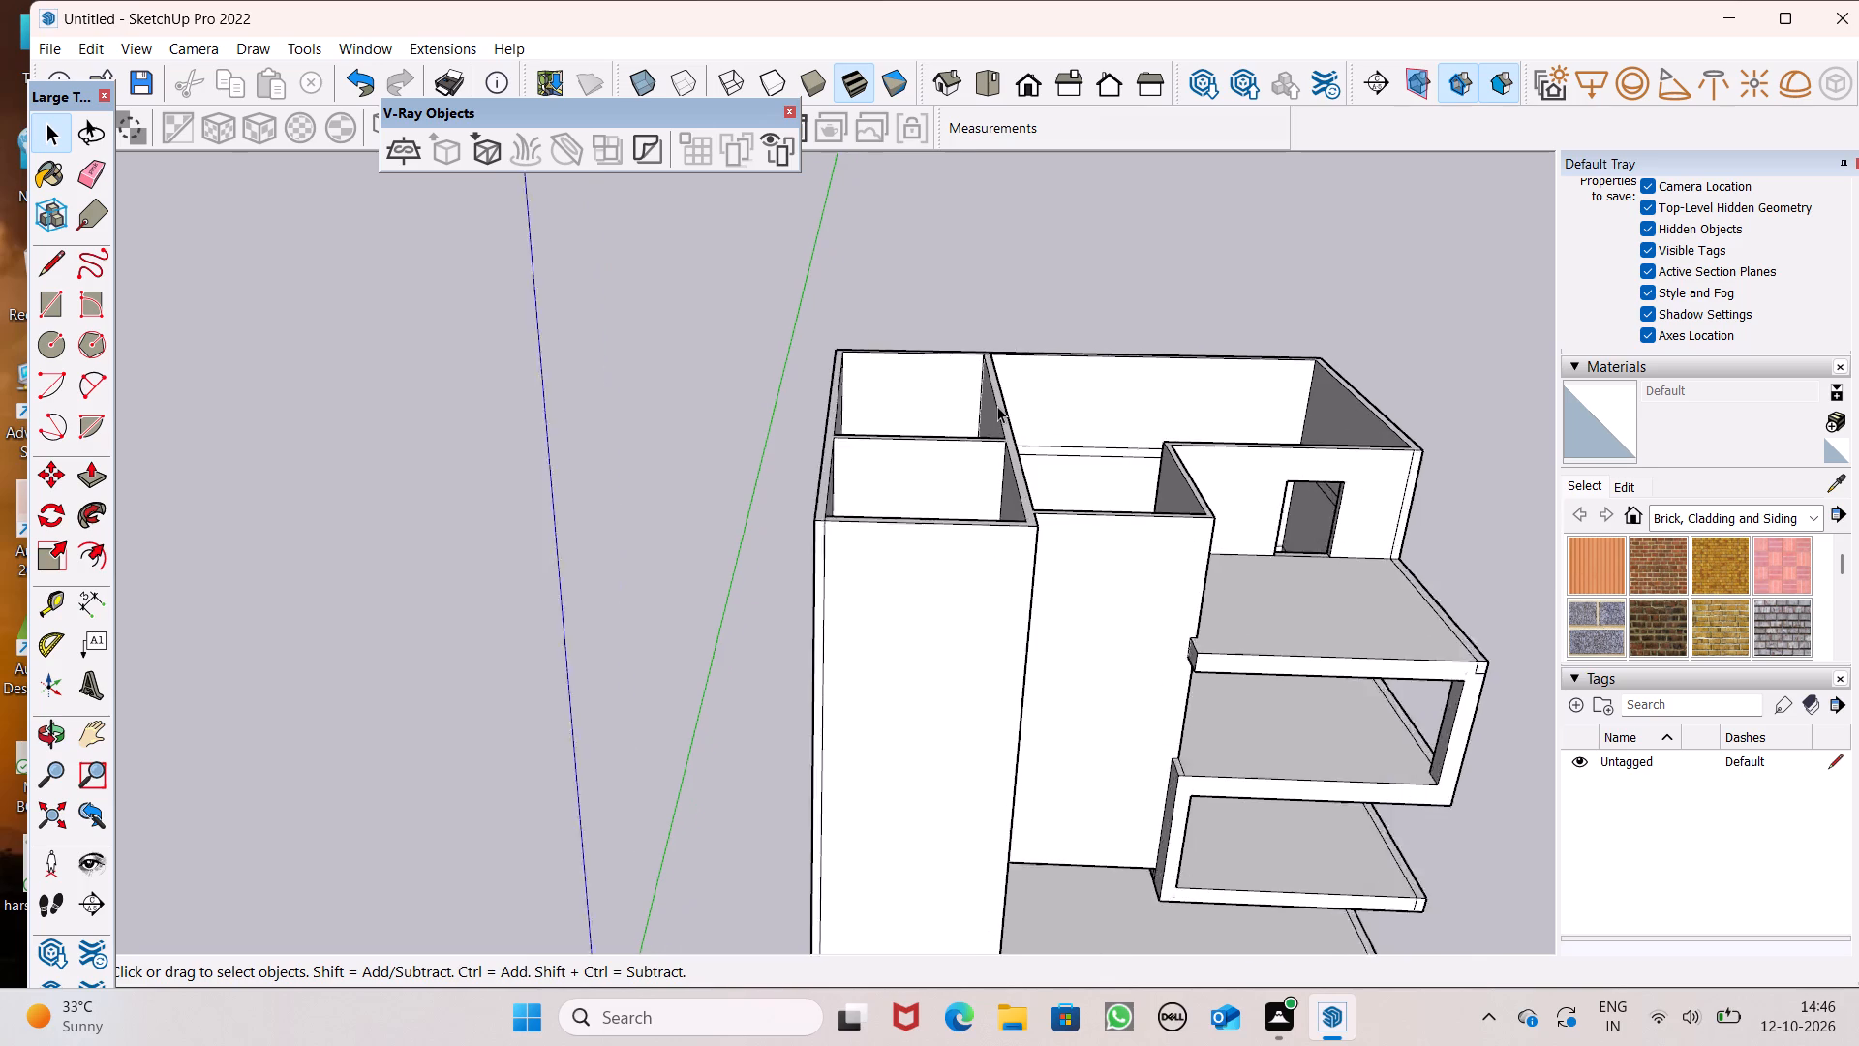
scroll(997, 406, up, 3)
middle_click(1110, 477)
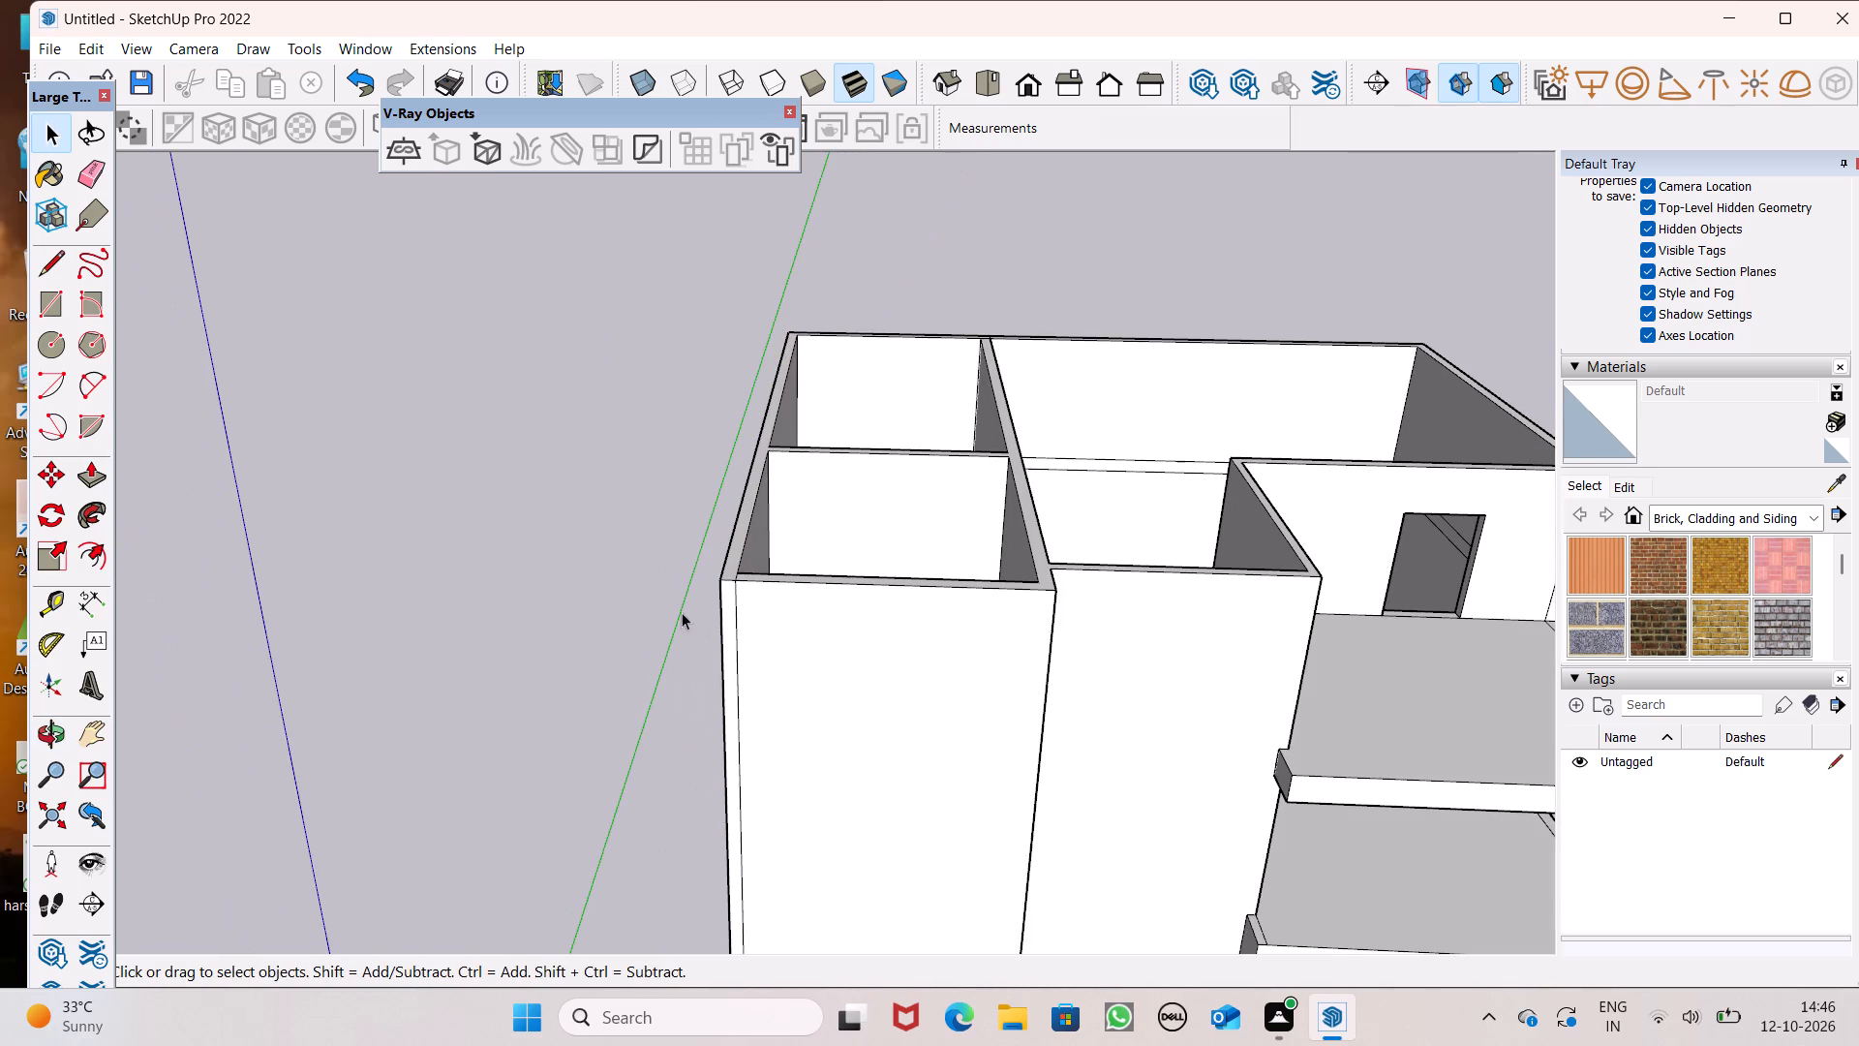
click(92, 476)
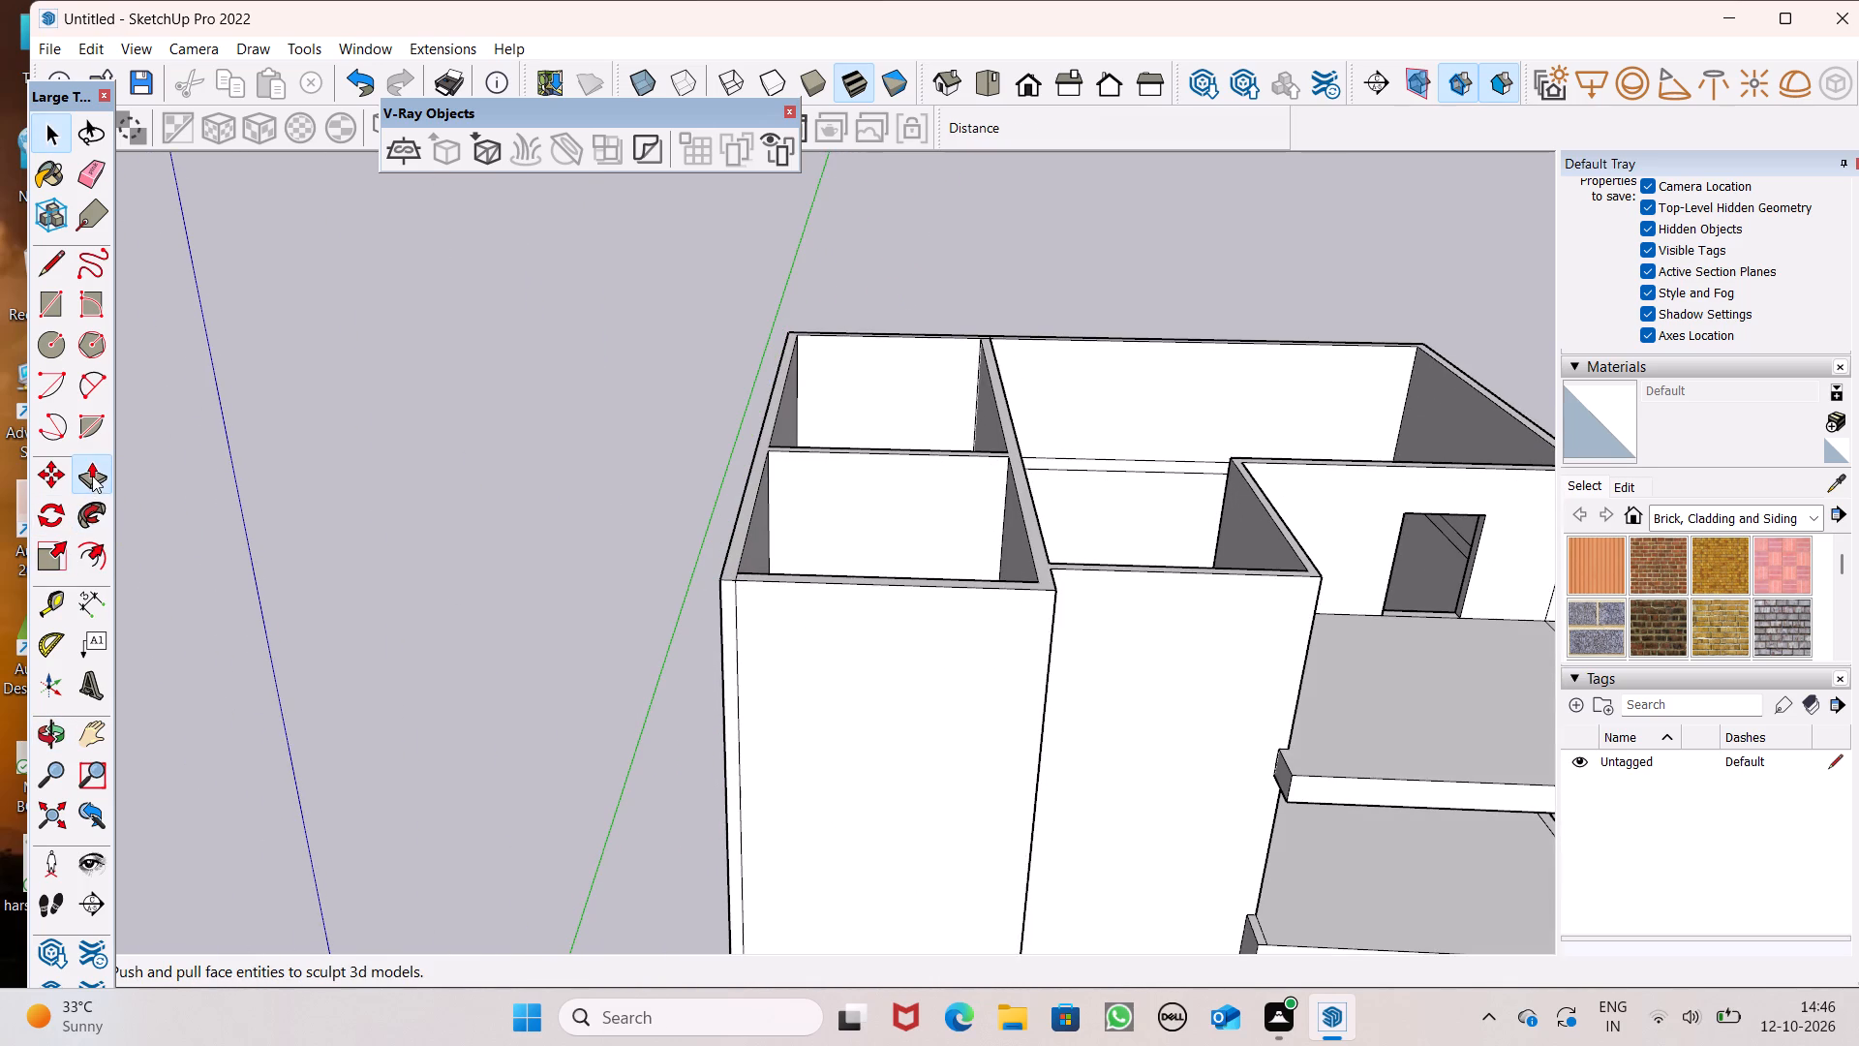
drag(729, 567, 729, 547)
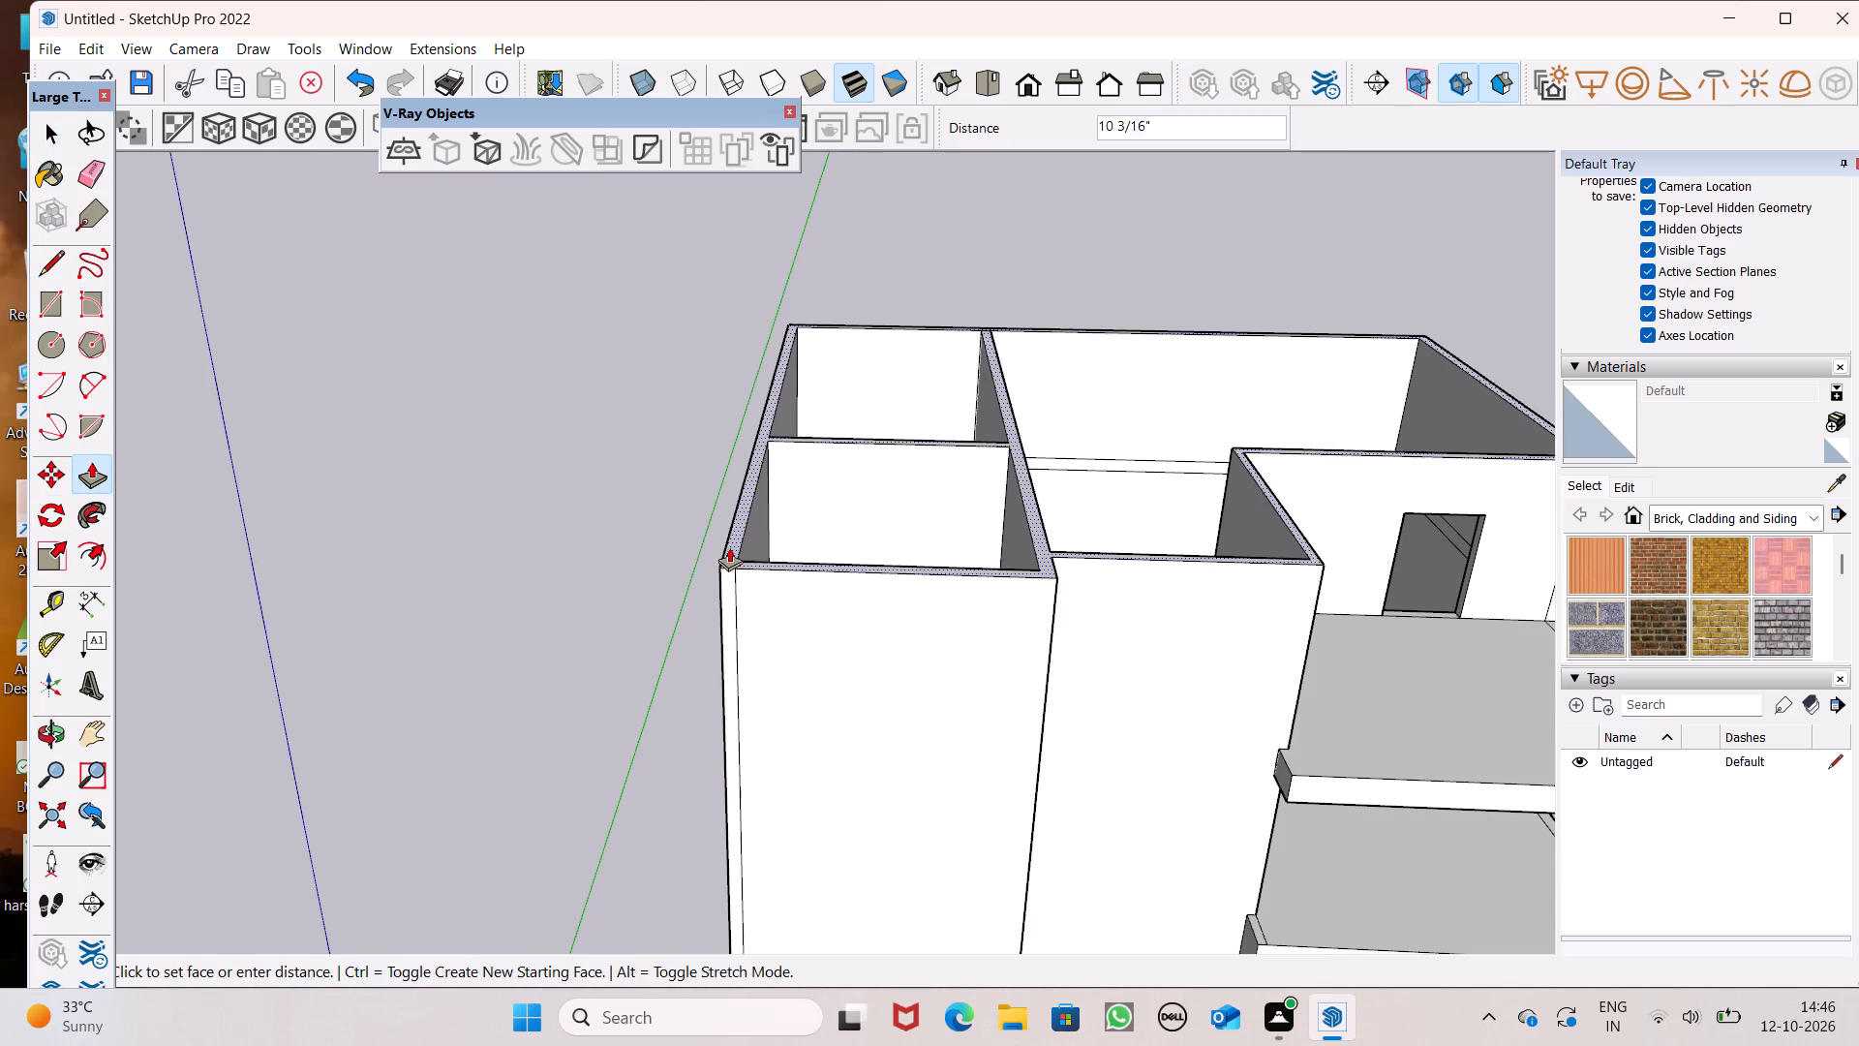
drag(729, 547, 722, 513)
text(2')
key(Return)
scroll(721, 526, down, 2)
middle_drag(935, 605, 726, 565)
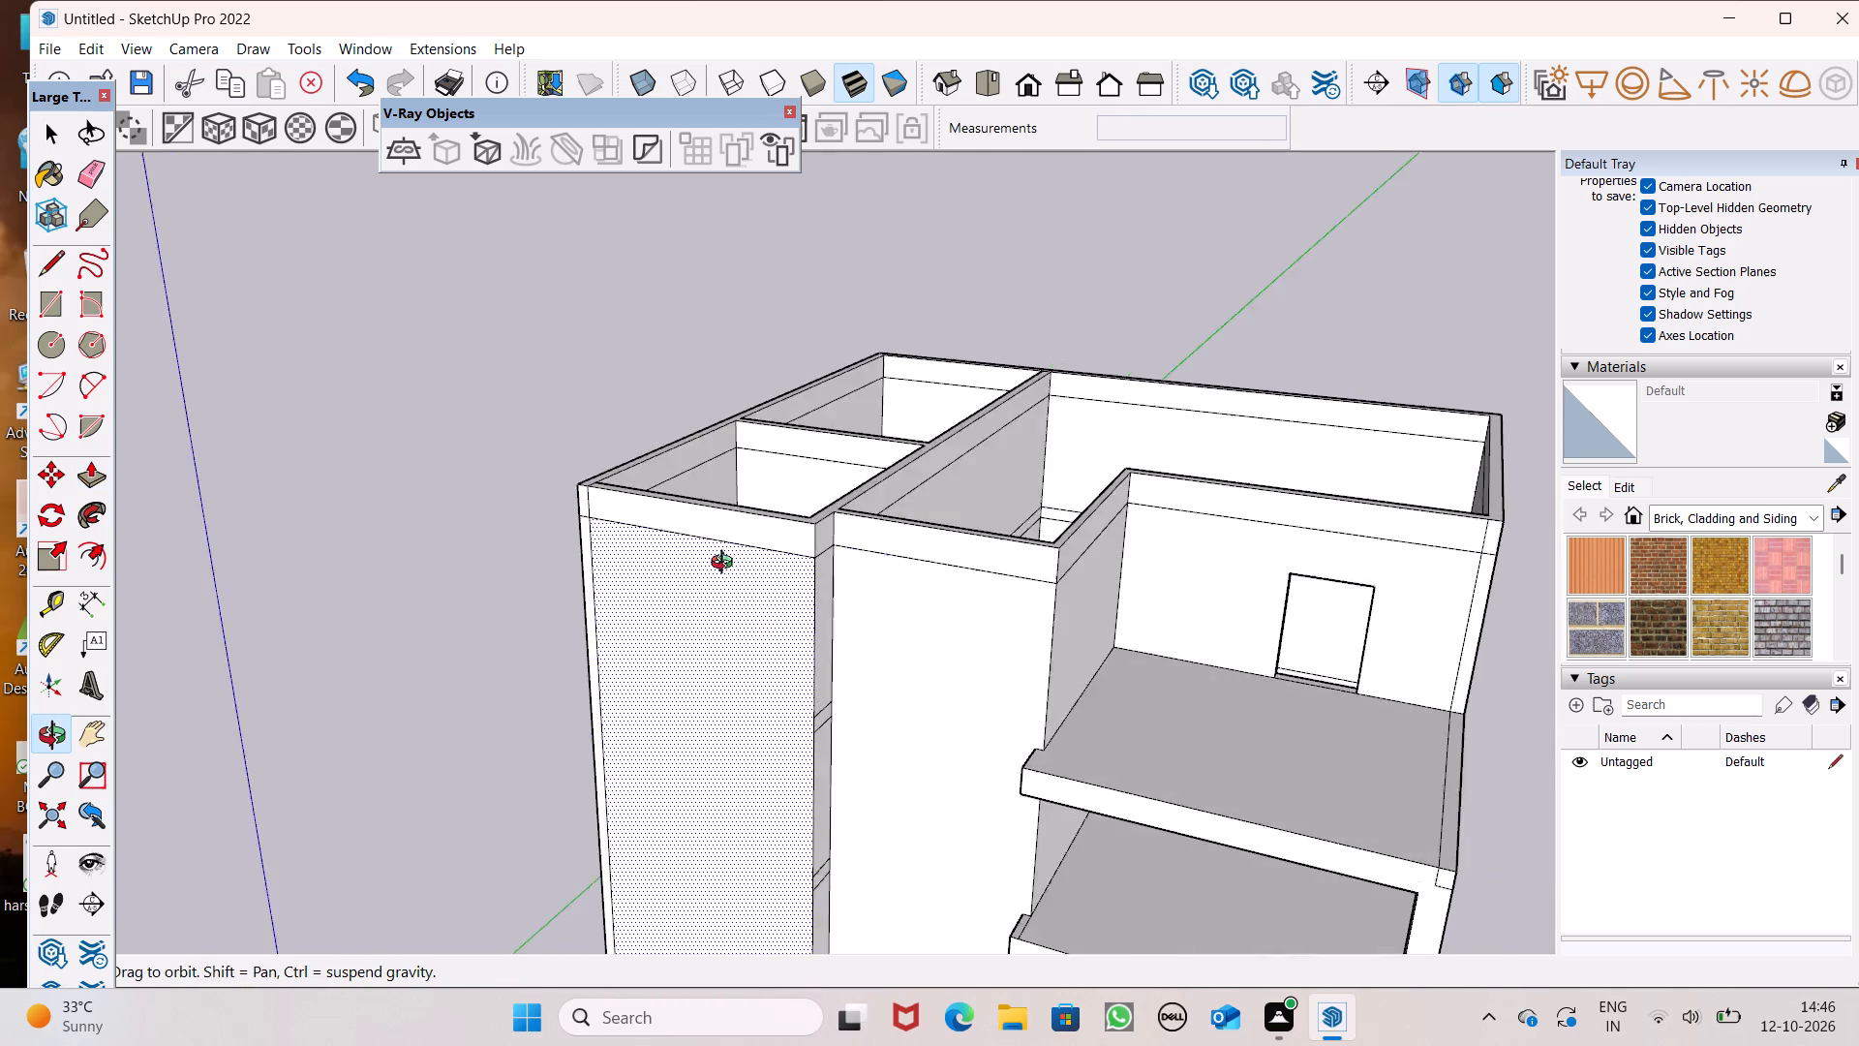
middle_drag(726, 565, 898, 497)
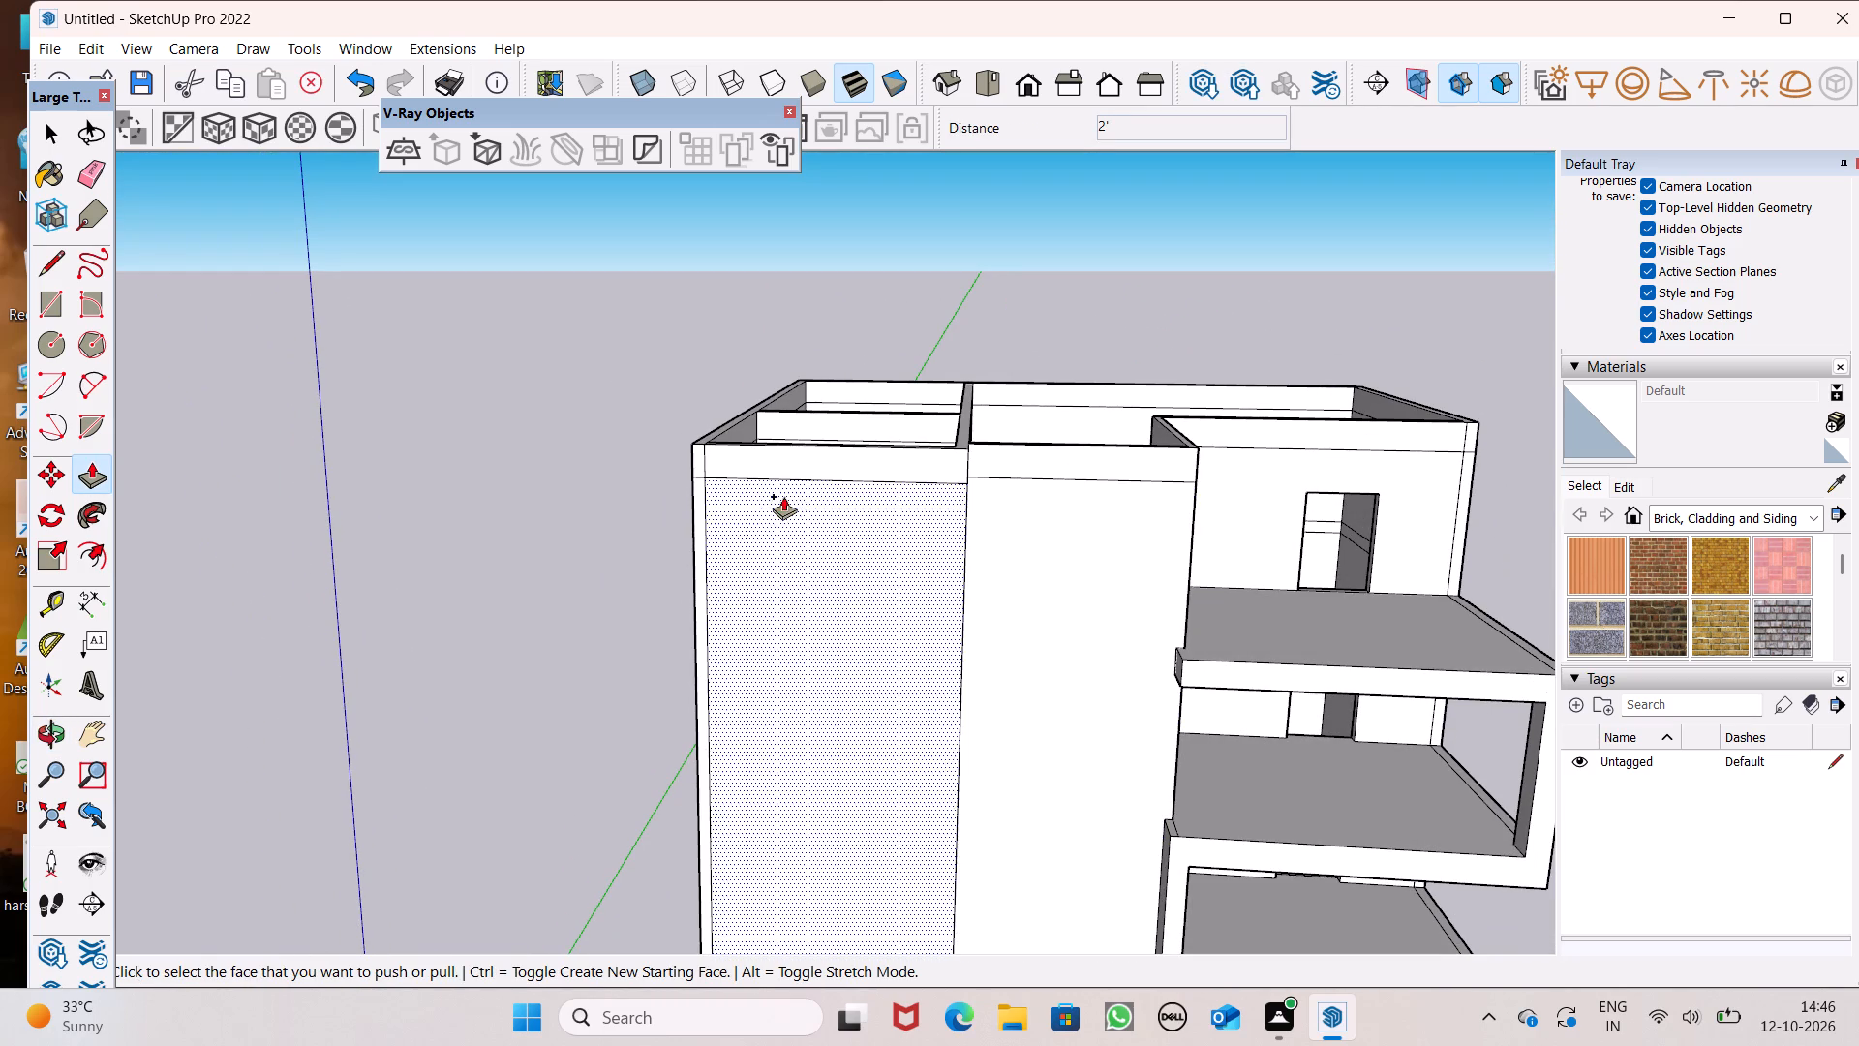
Push/Pull the parapet band above the balconies outward about 15' 7 3/4", flush with the central bay's front face.
middle_drag(1257, 541, 1210, 625)
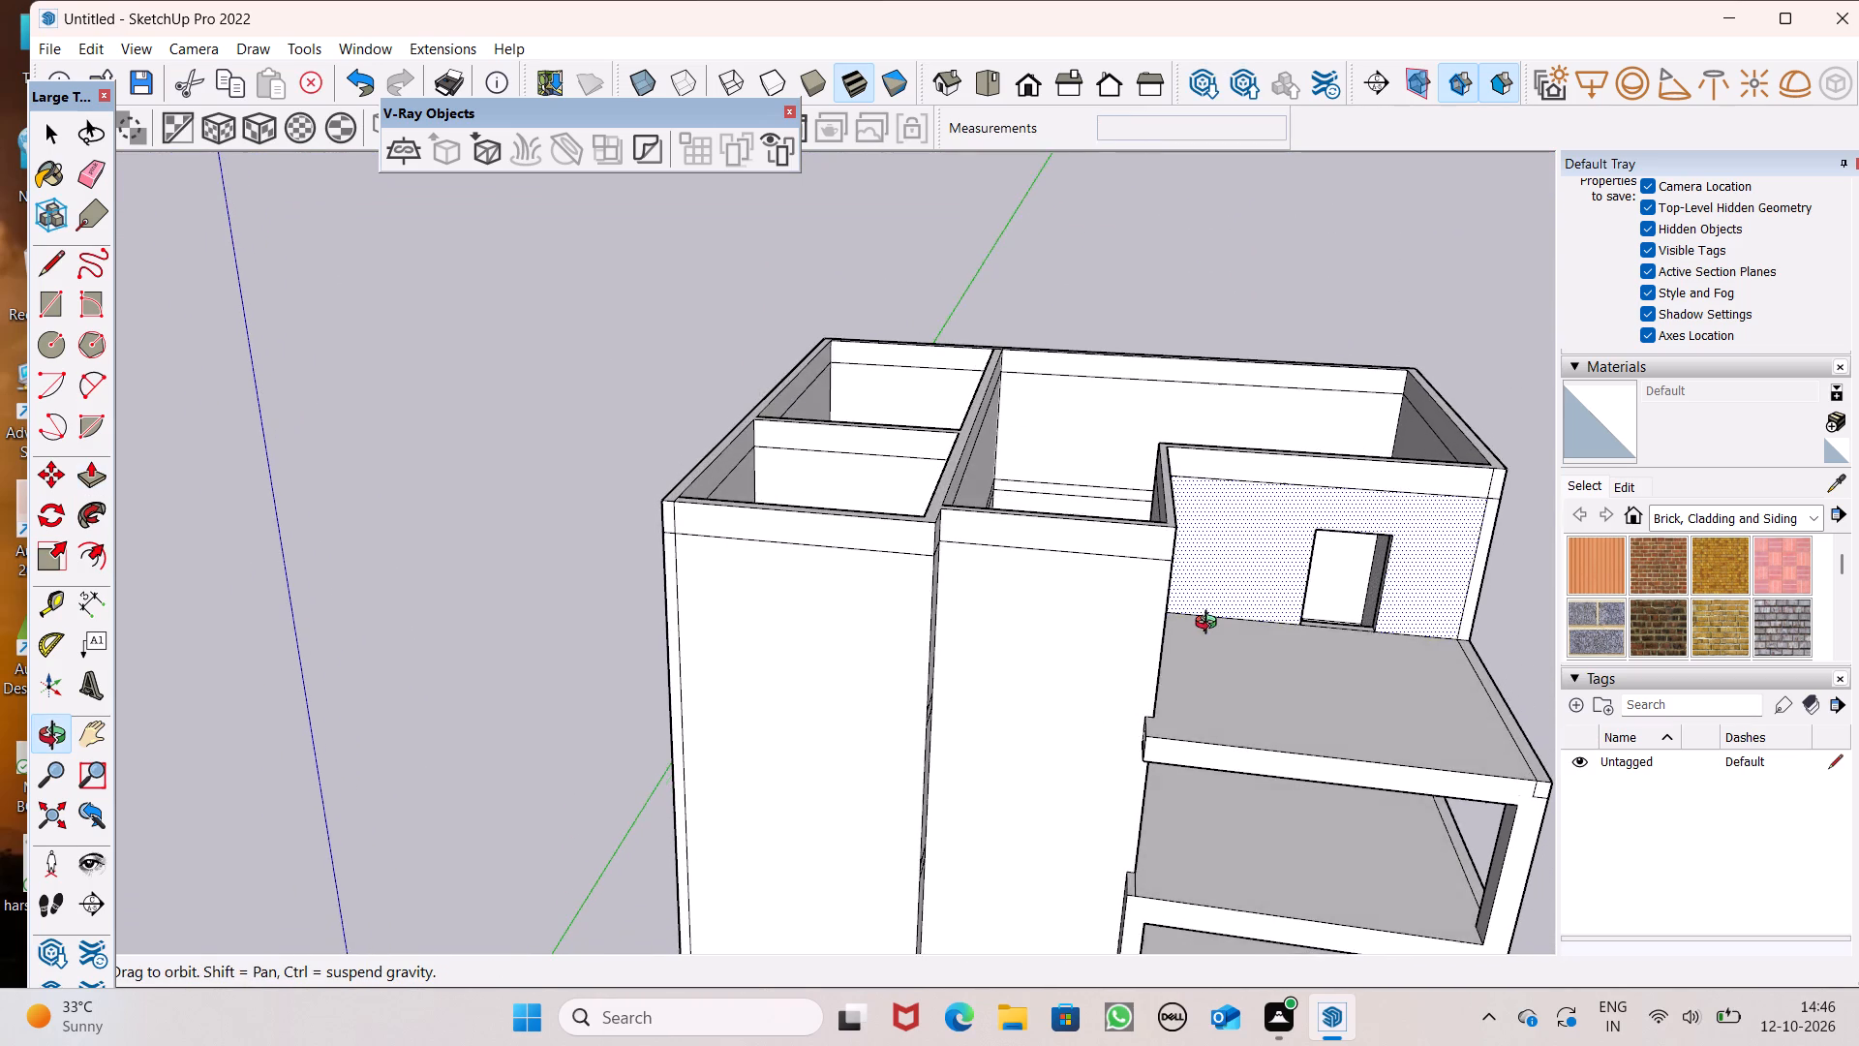
middle_drag(1210, 625, 1221, 621)
scroll(1326, 519, up, 1)
drag(1287, 462, 1301, 506)
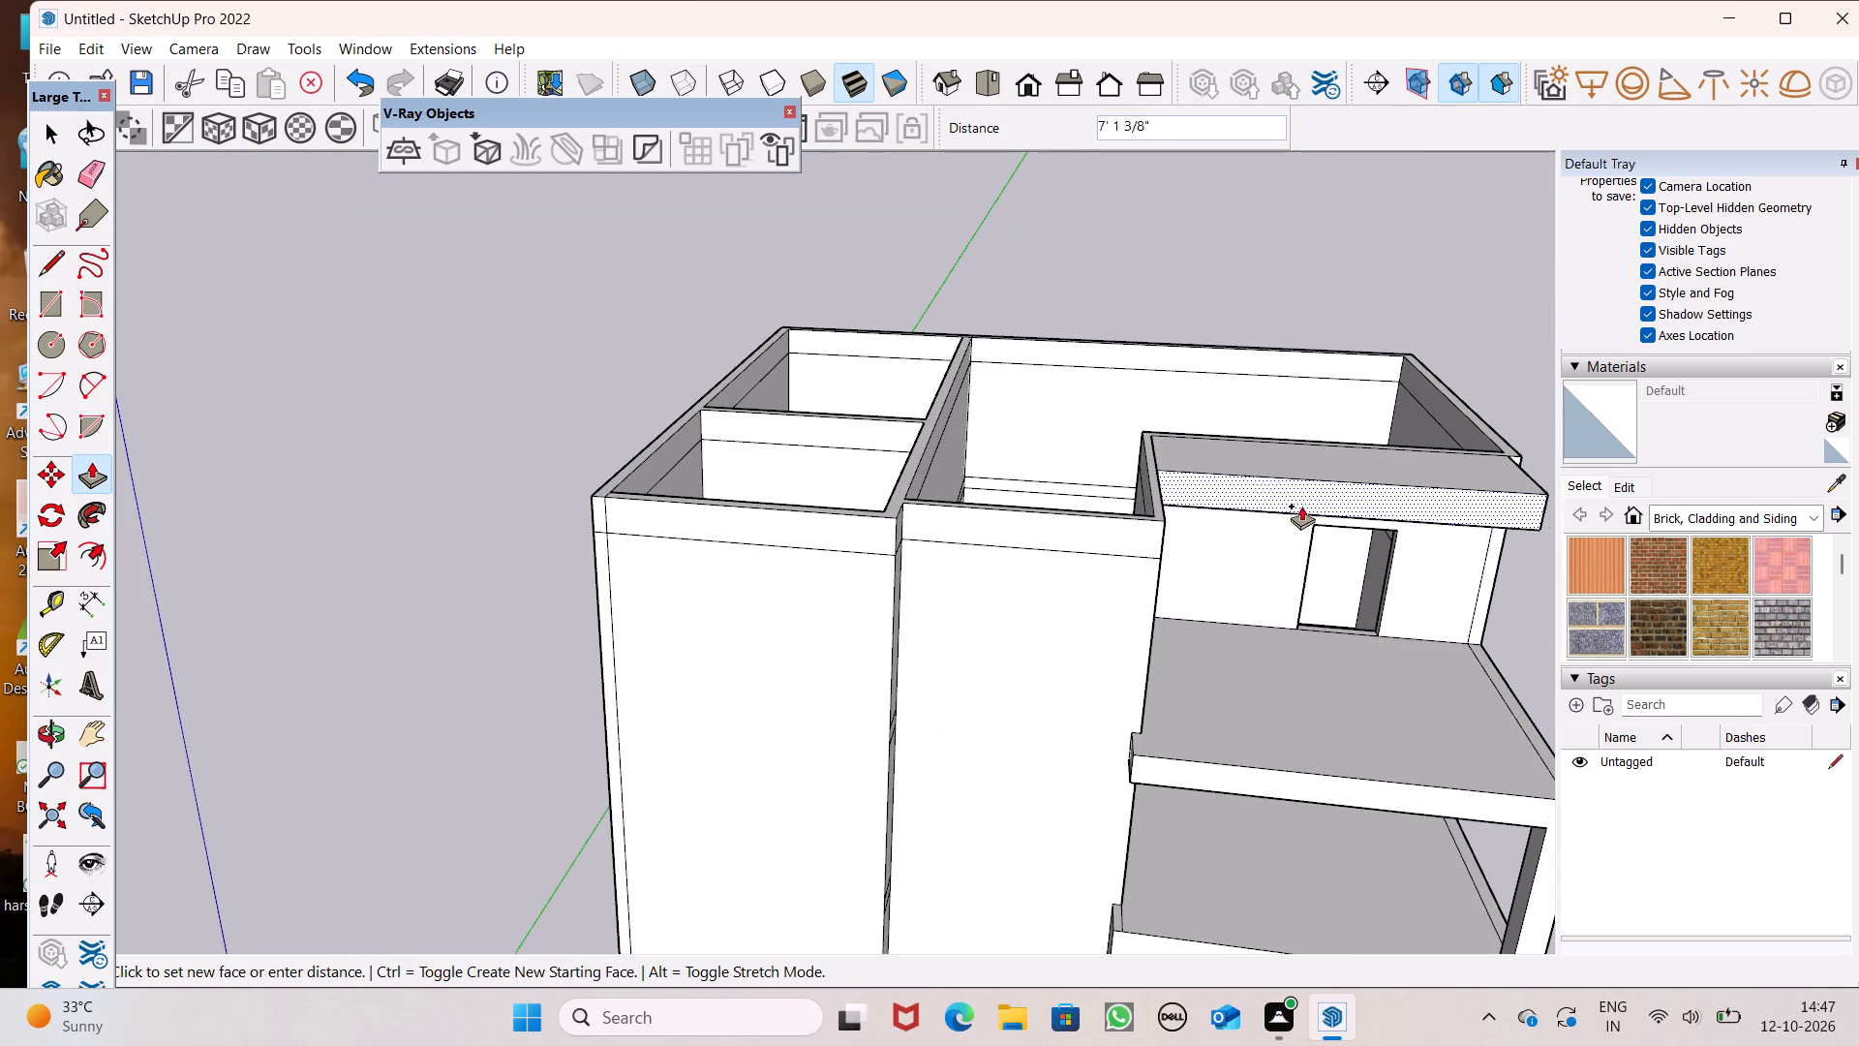
drag(1301, 506, 1155, 588)
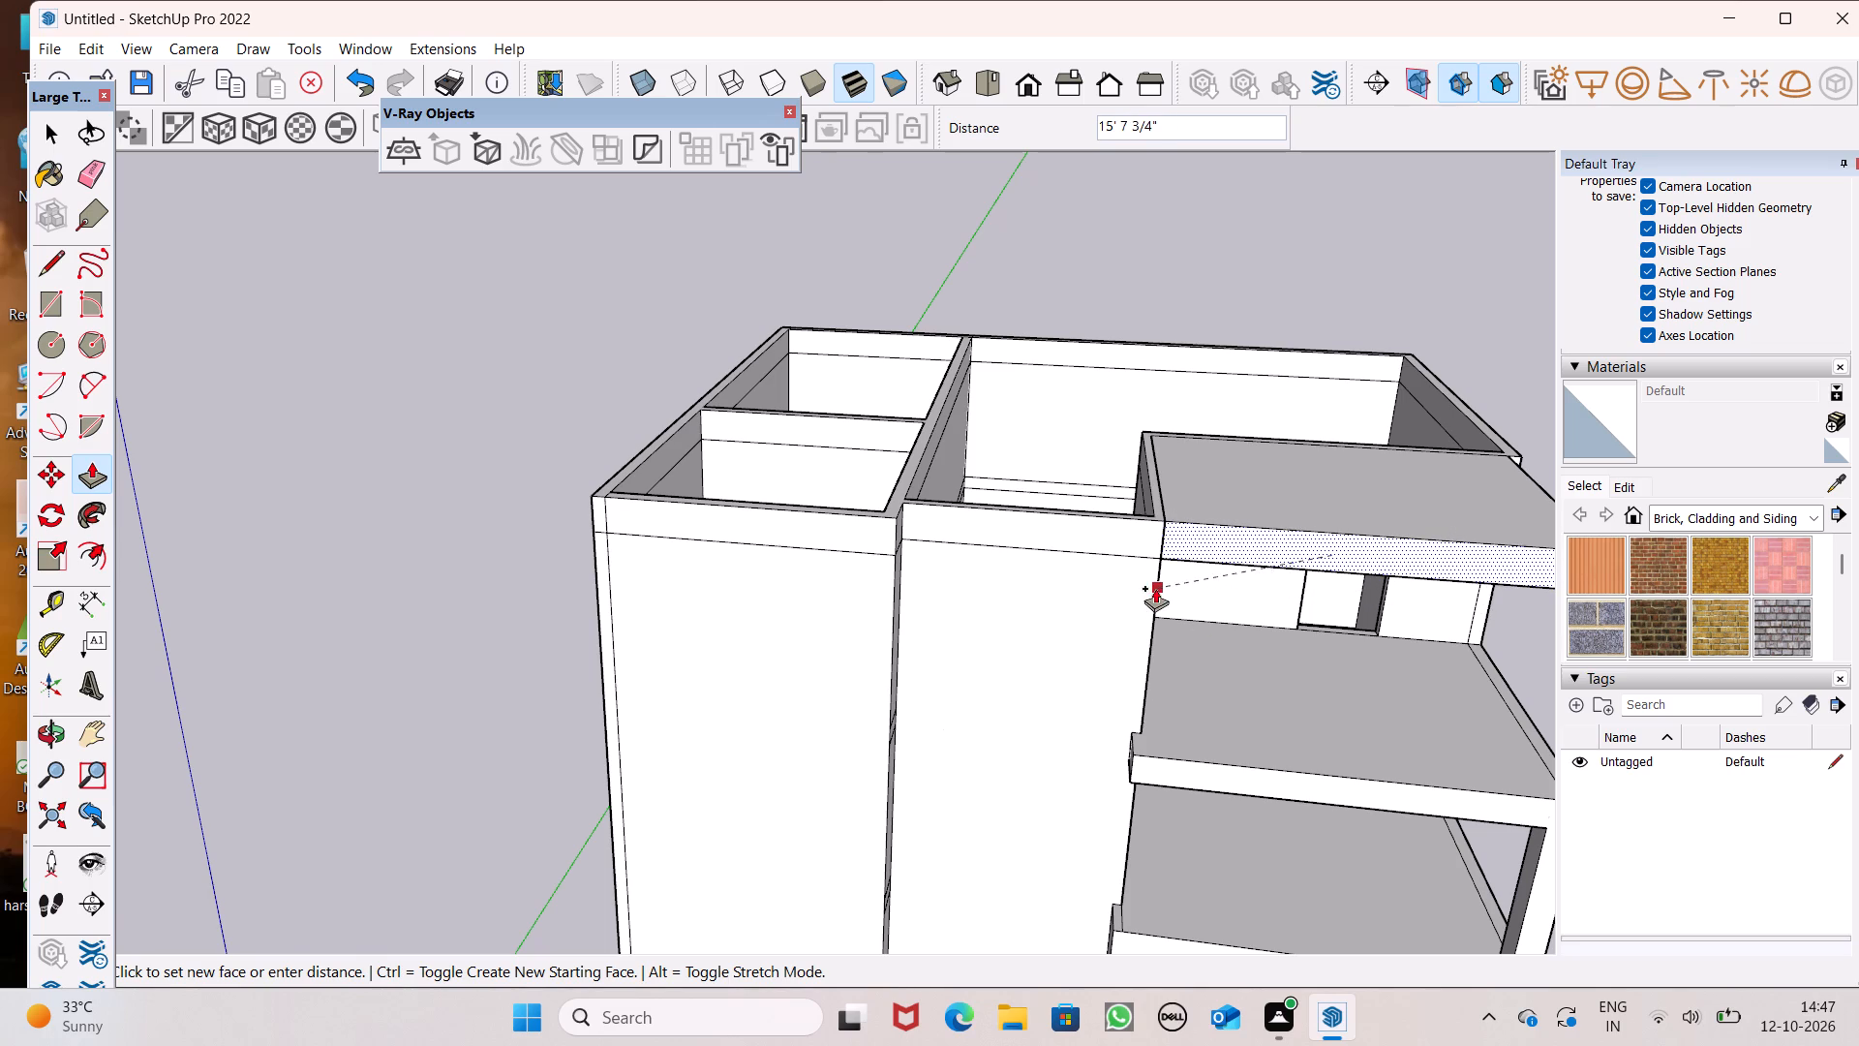
drag(1155, 588, 1151, 580)
Erase the vertical line on the top-floor wall behind the balcony, near the building's outer corner.
scroll(888, 486, down, 5)
middle_drag(1356, 696, 1371, 597)
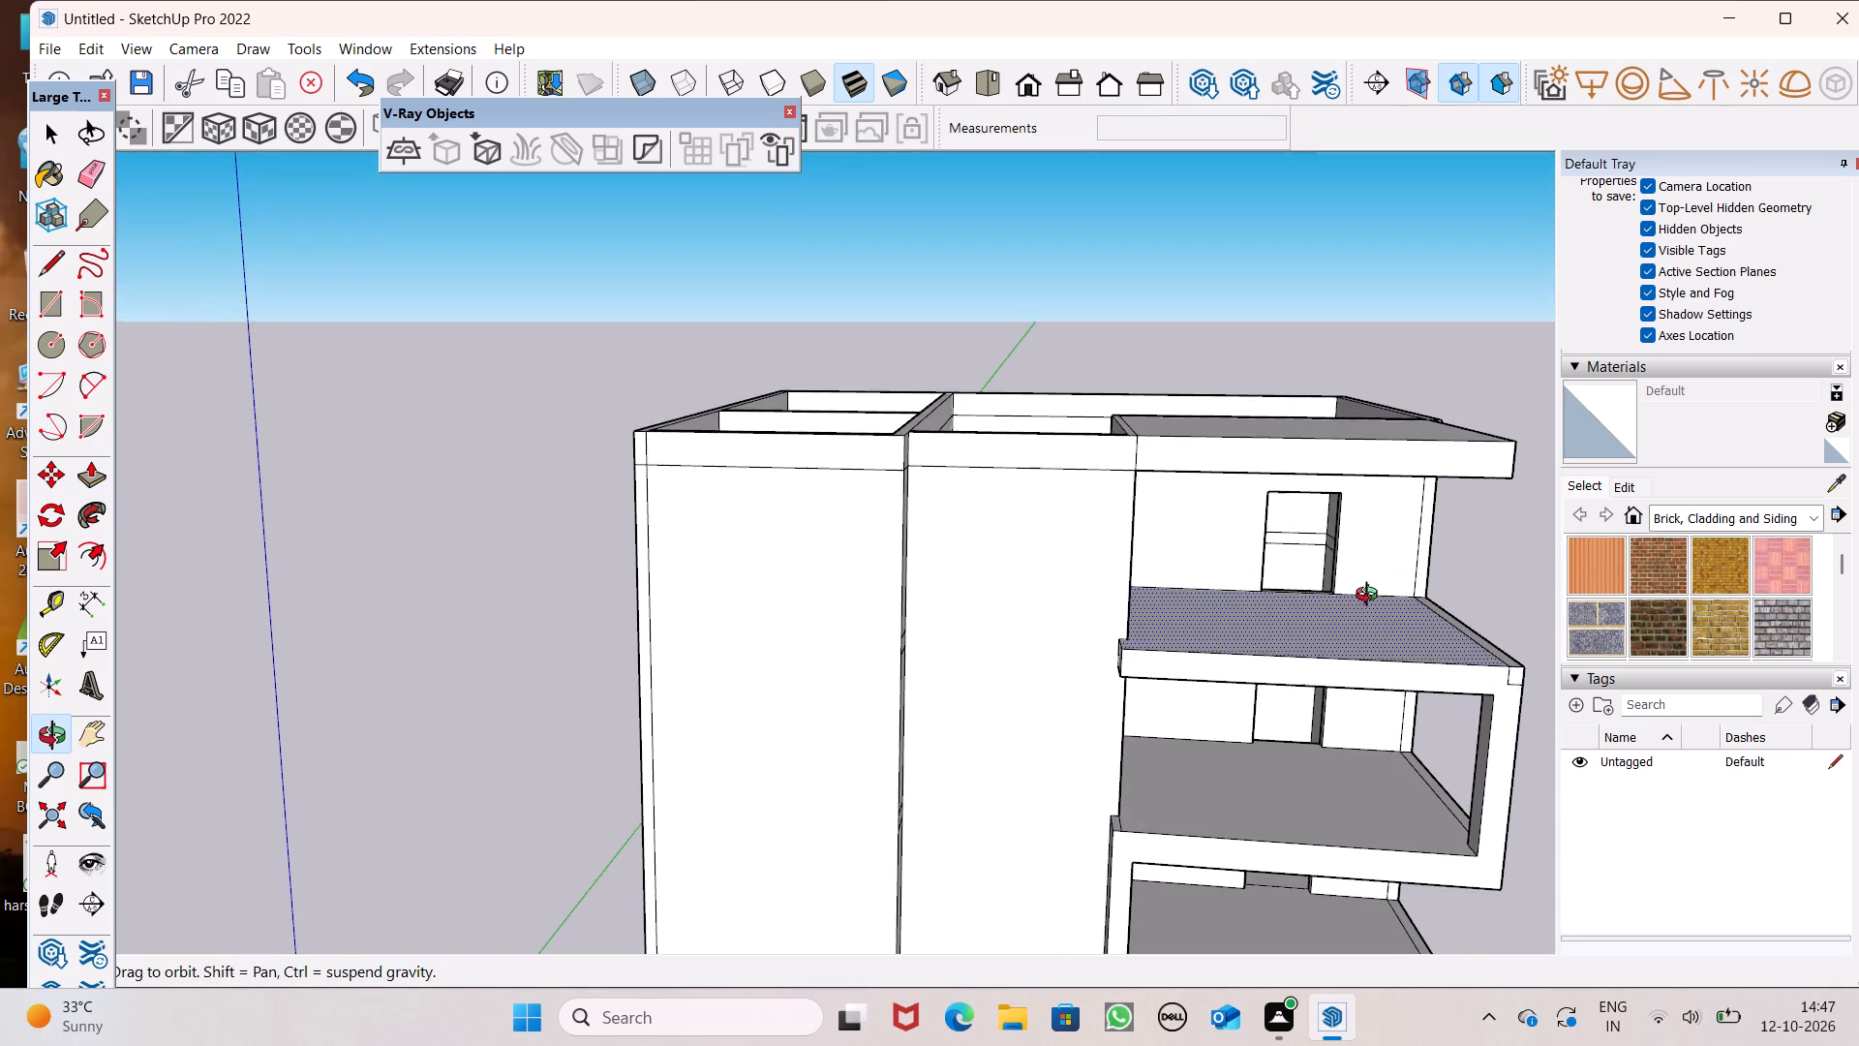
middle_drag(1371, 597, 1371, 591)
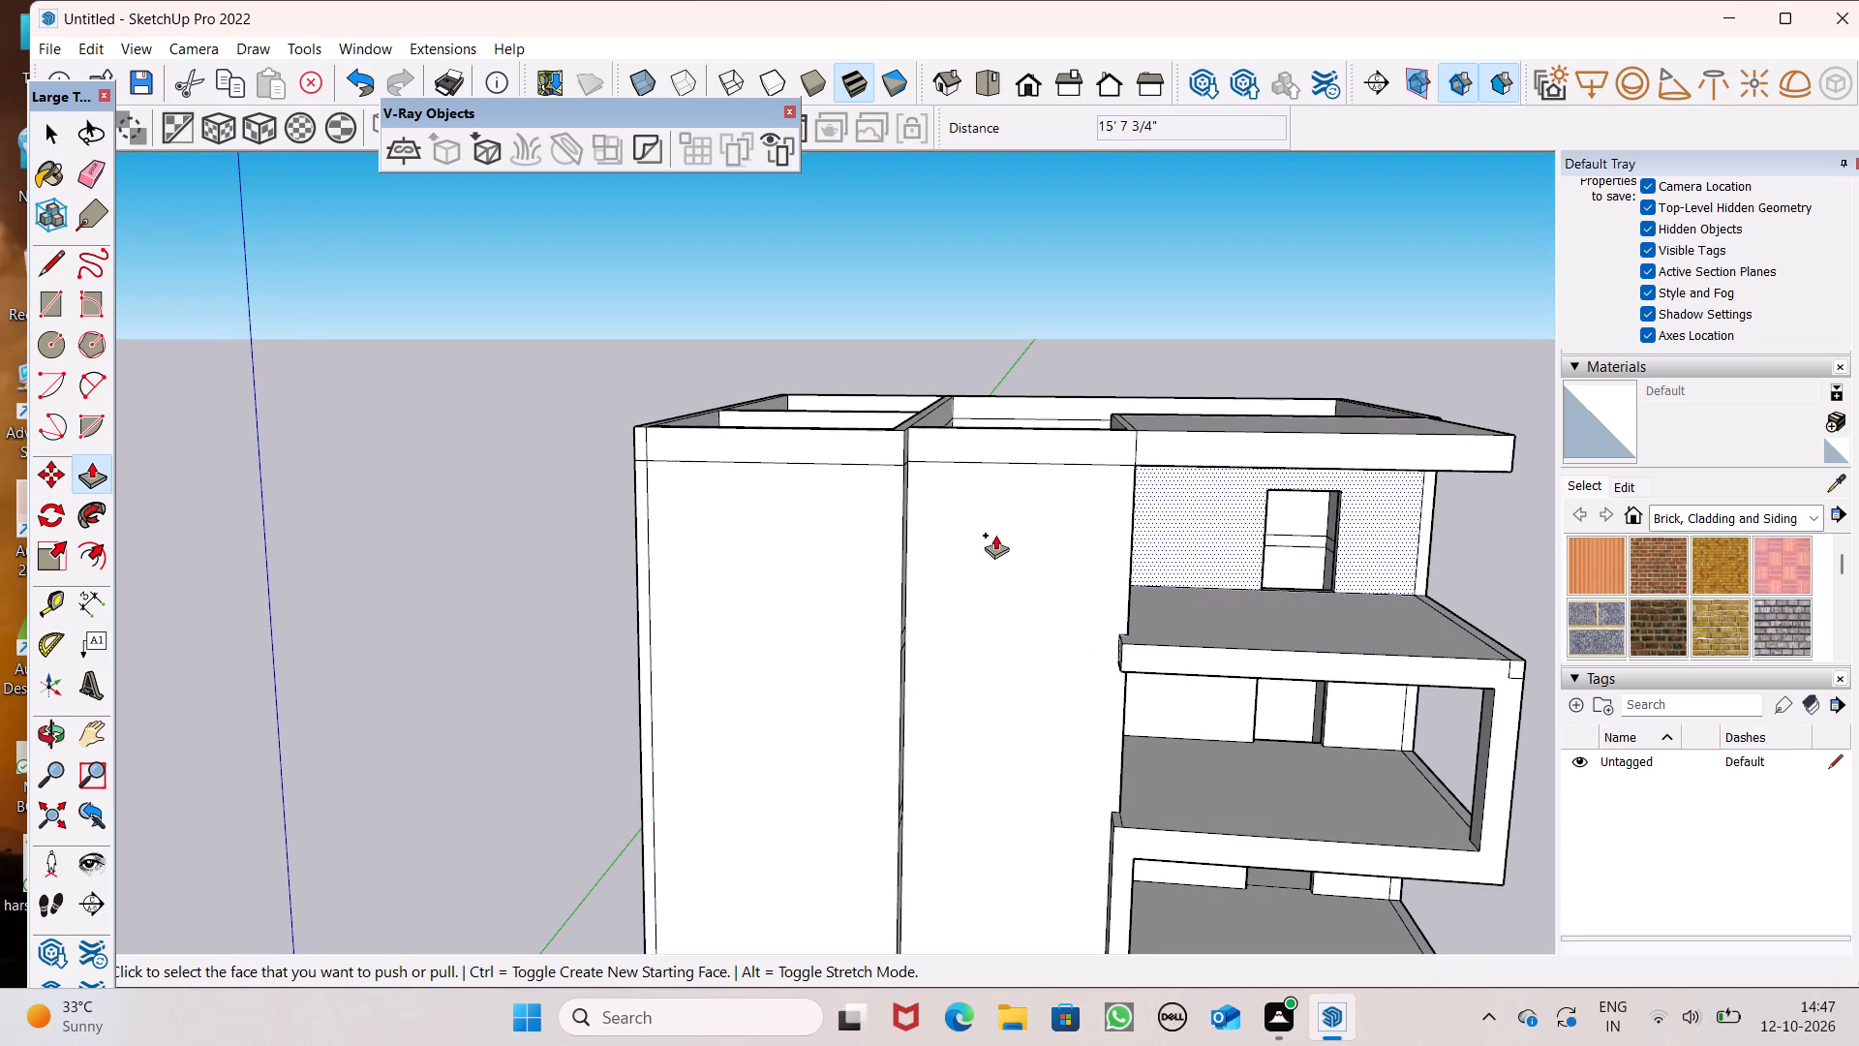
scroll(826, 510, down, 1)
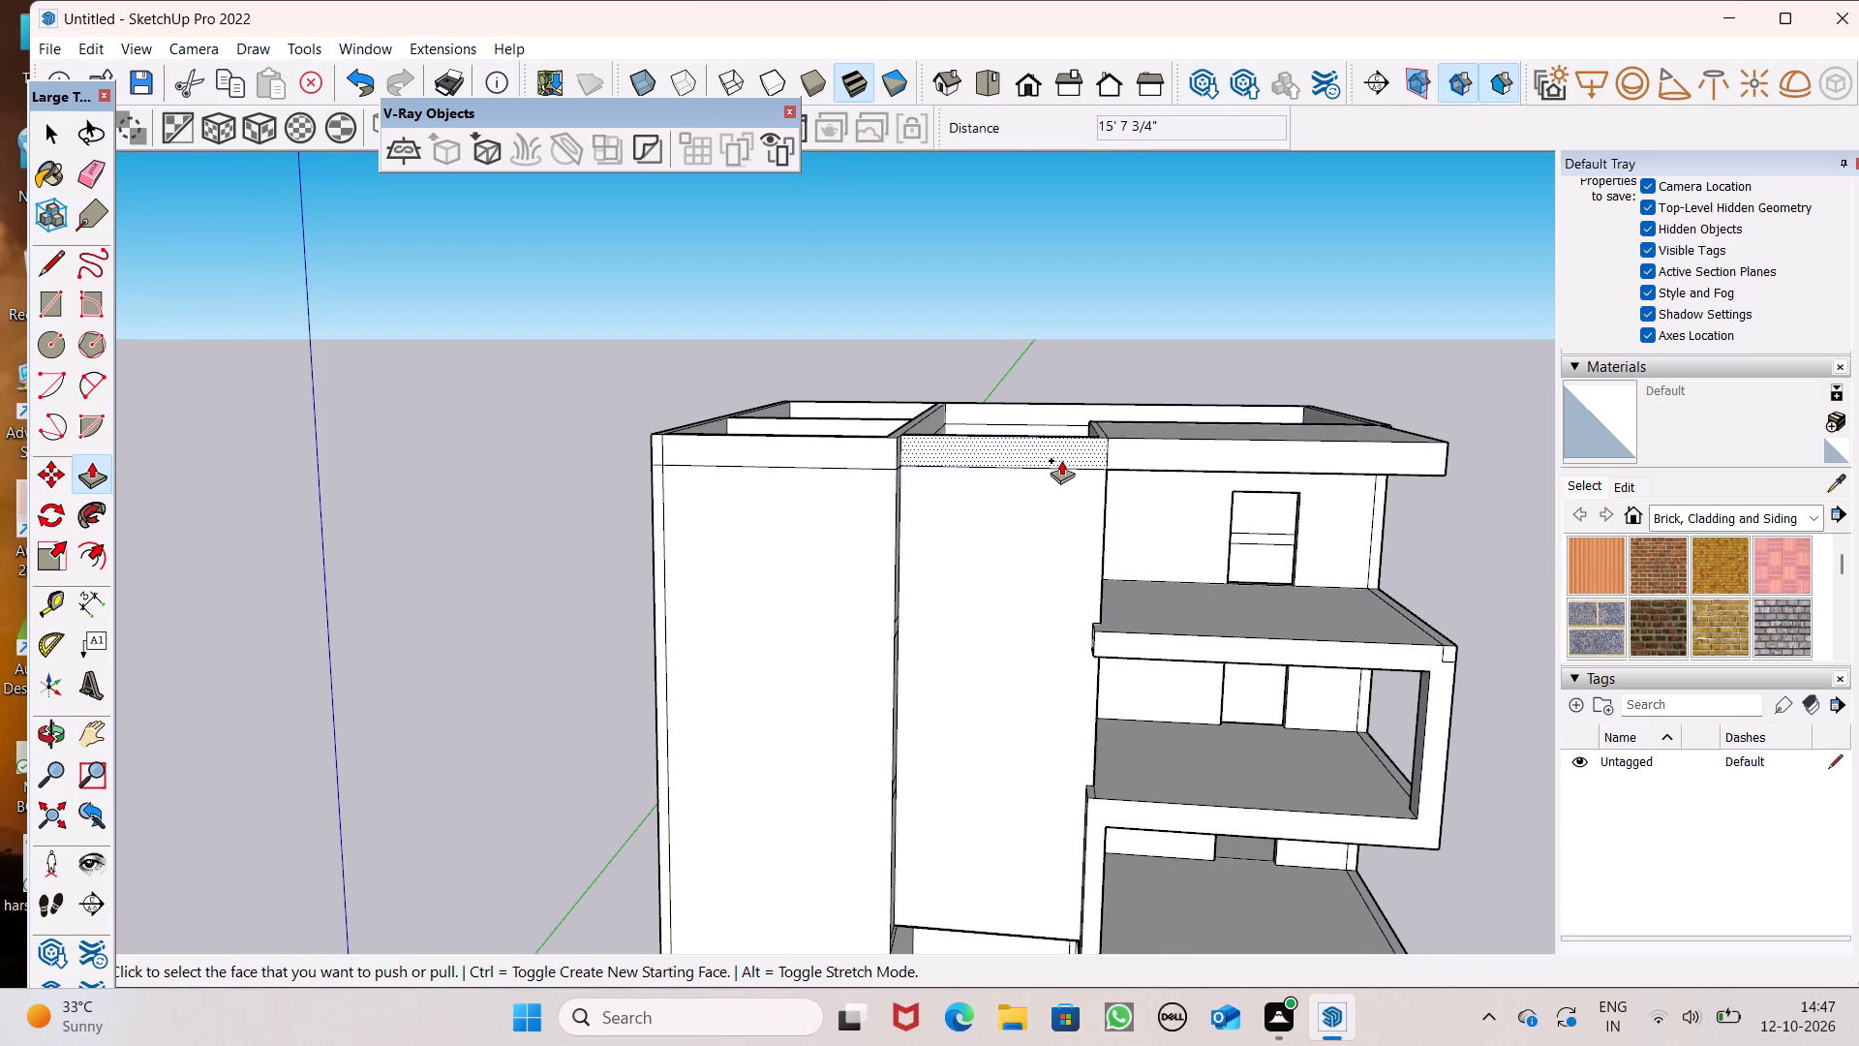
scroll(1029, 393, down, 1)
middle_drag(1149, 478, 1080, 512)
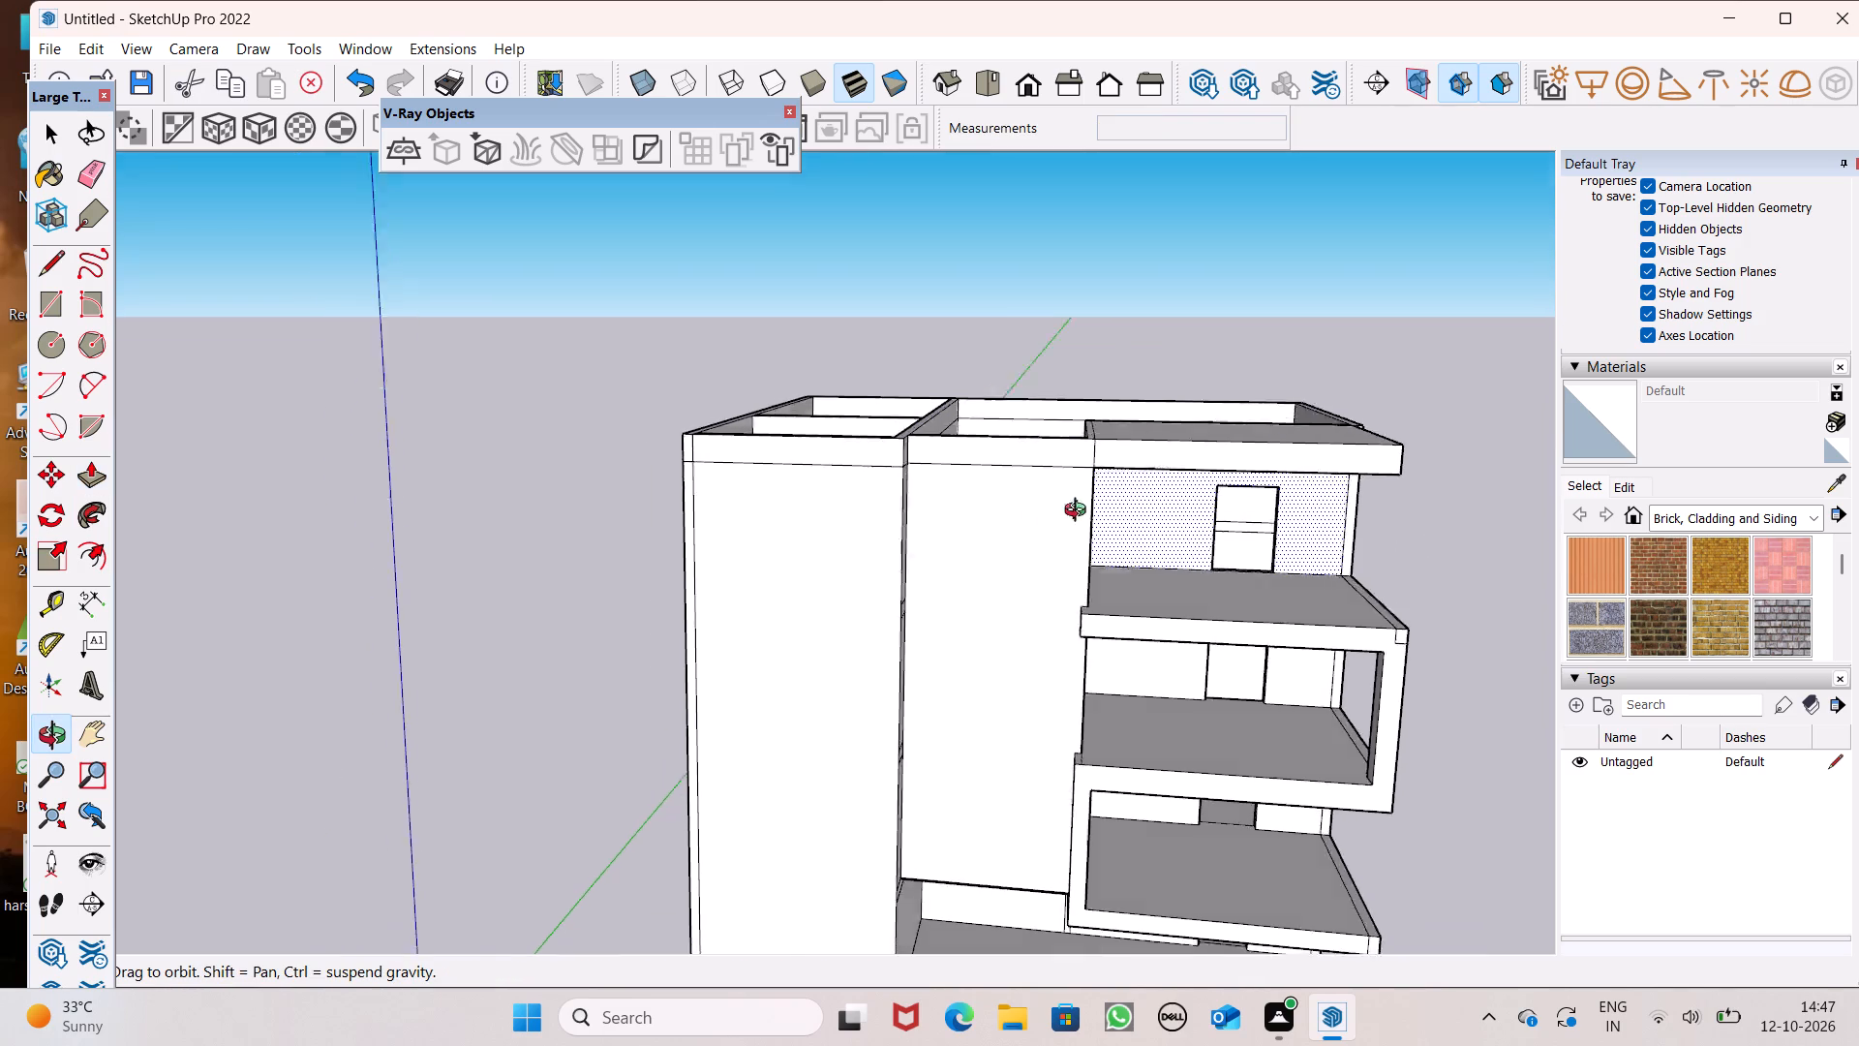
middle_drag(1080, 512, 1086, 457)
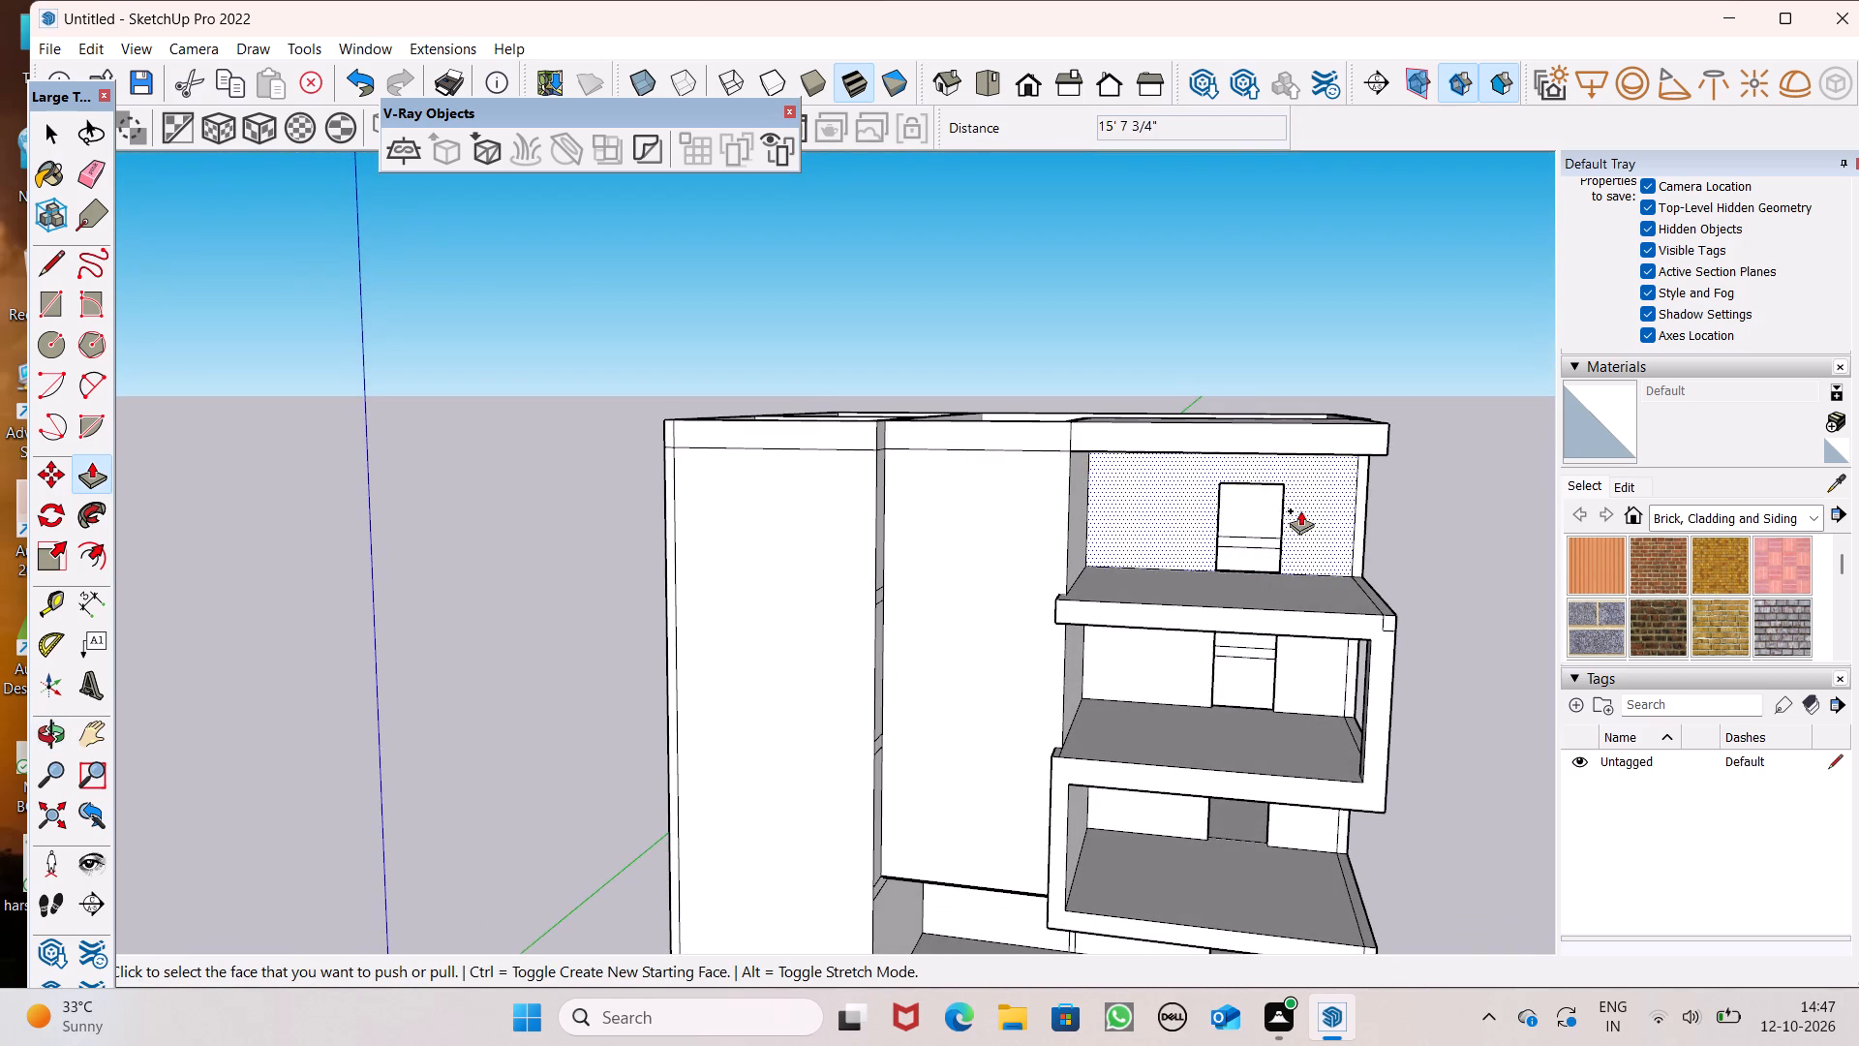
key(space)
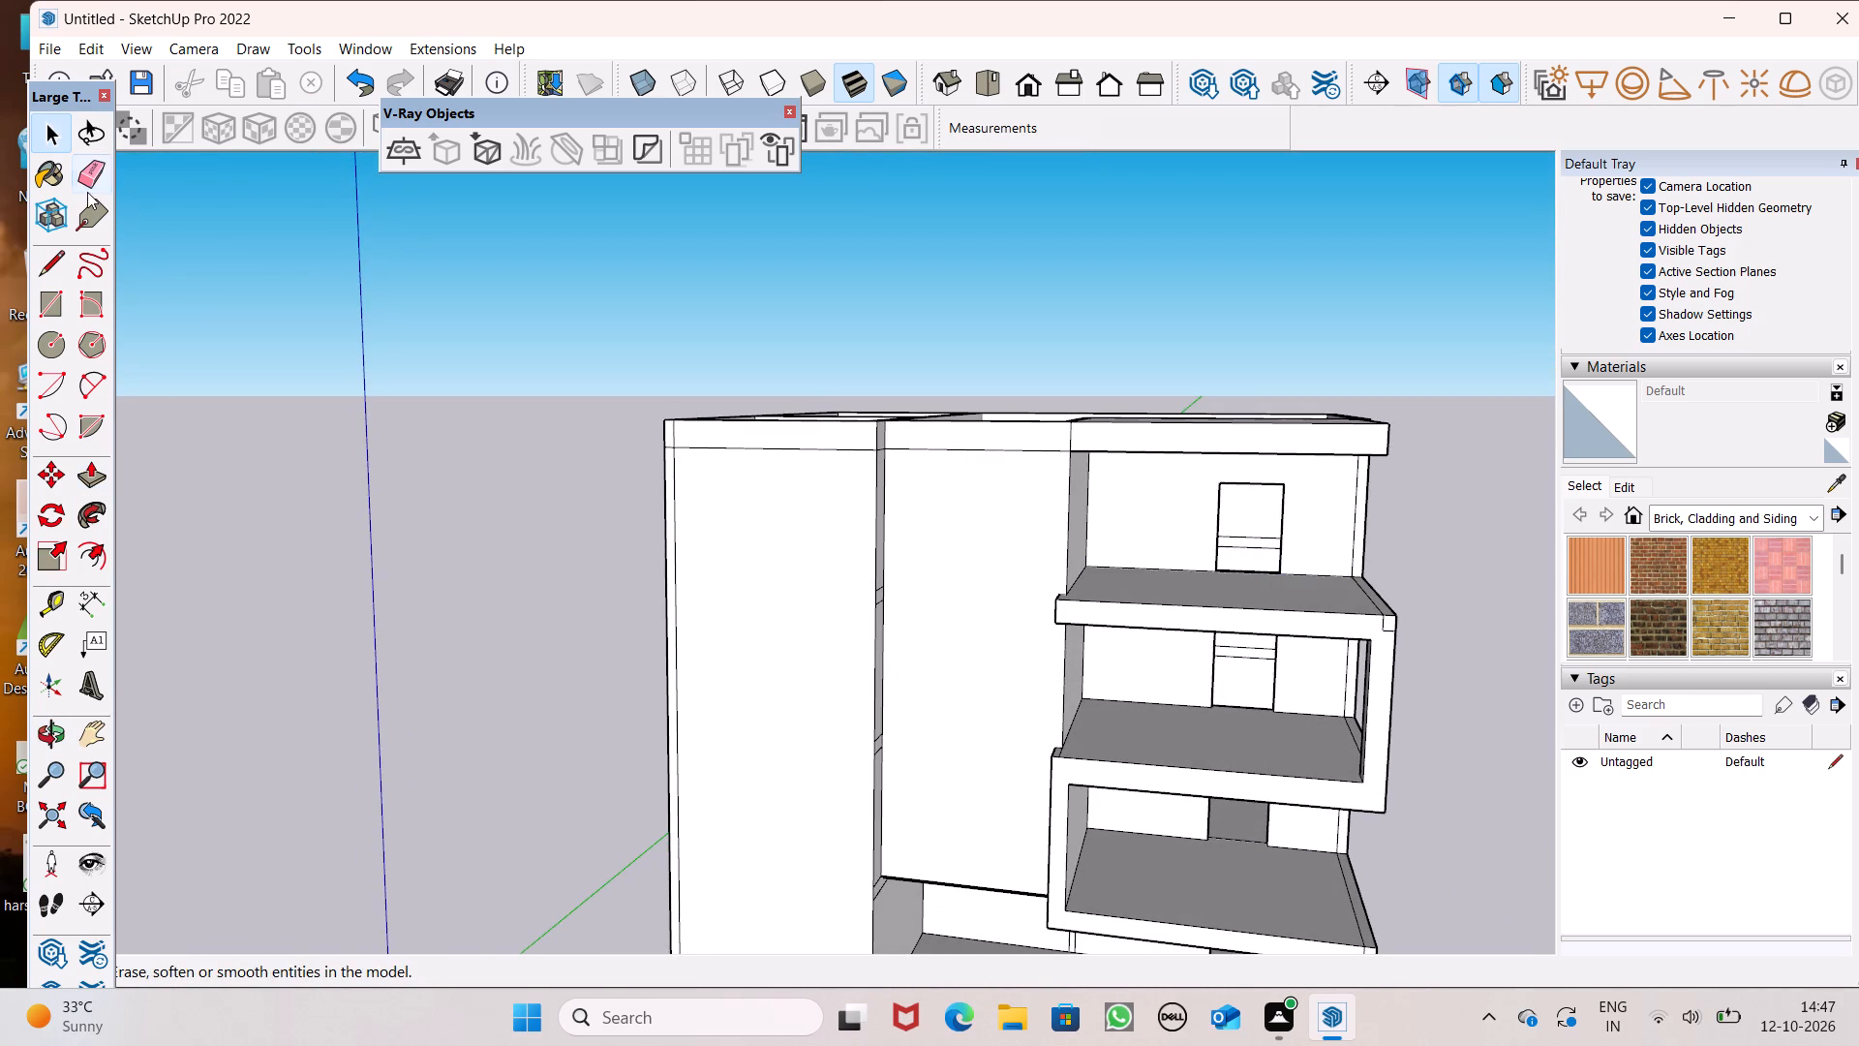
click(87, 192)
scroll(1418, 792, up, 7)
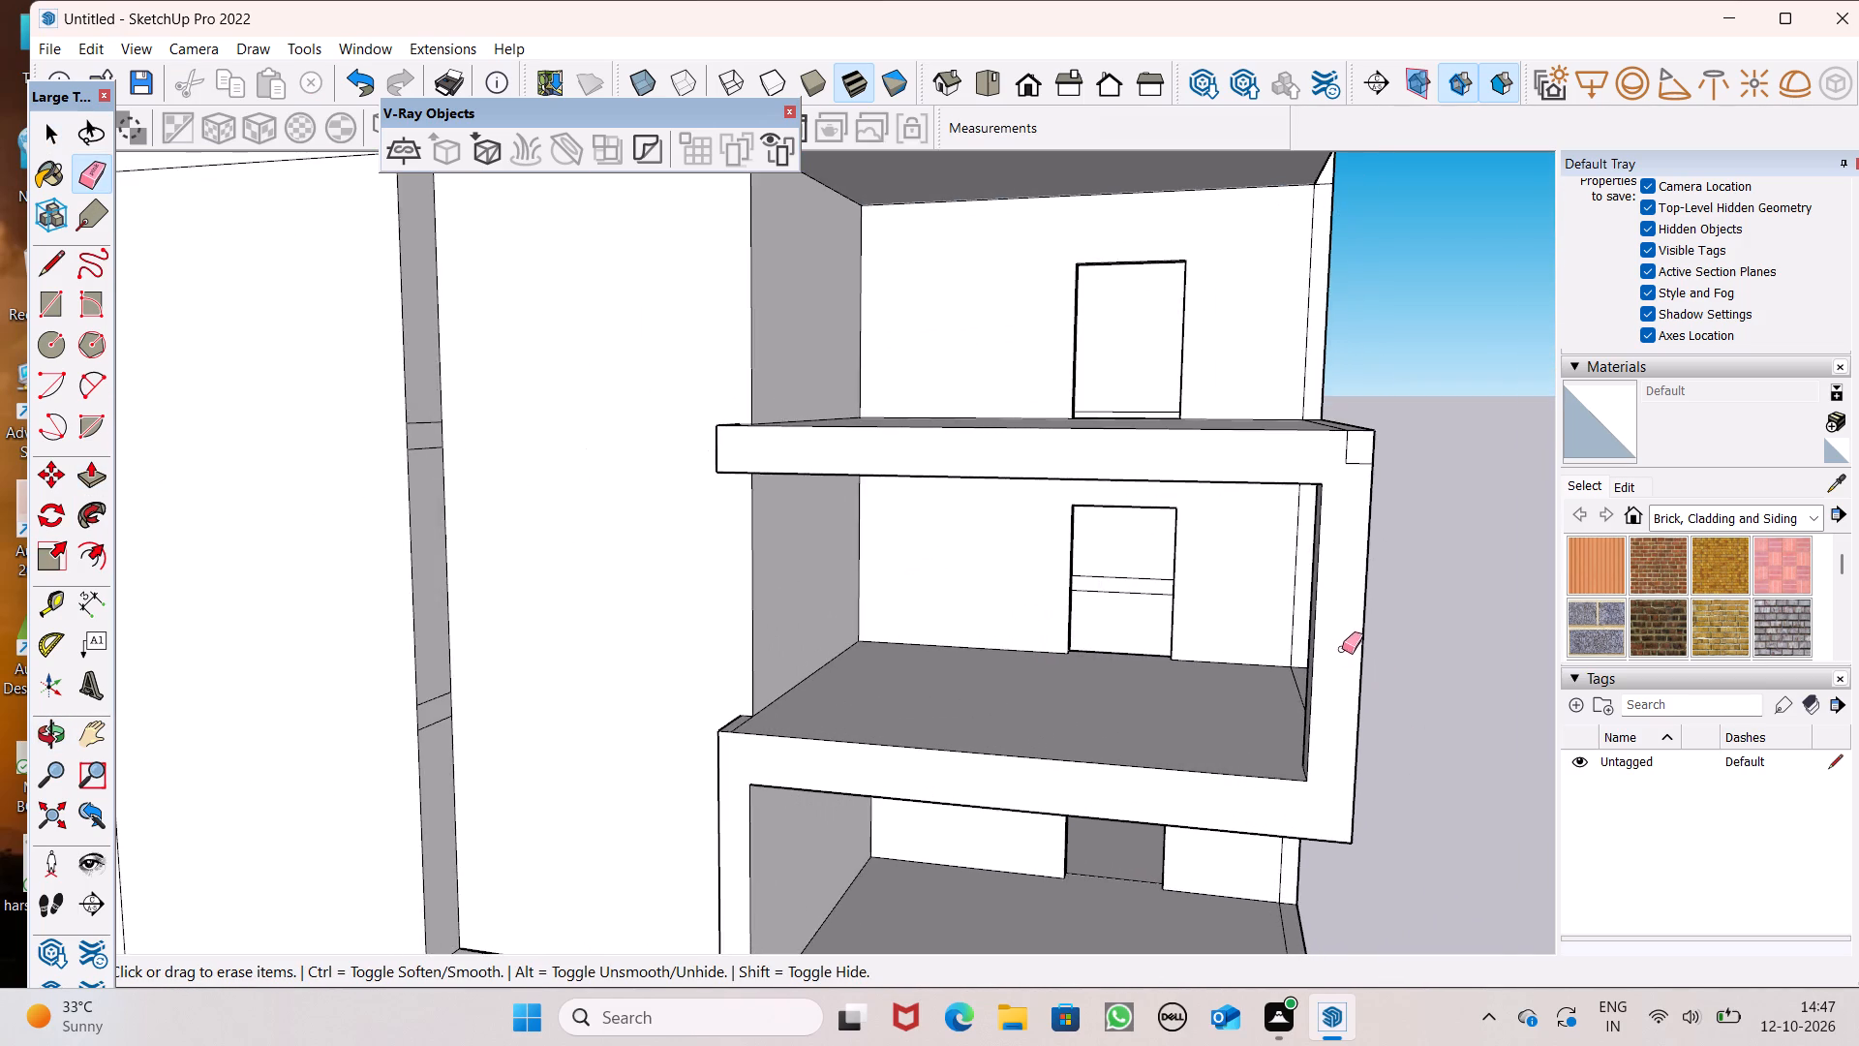
middle_drag(1333, 658, 1178, 704)
scroll(1368, 482, down, 4)
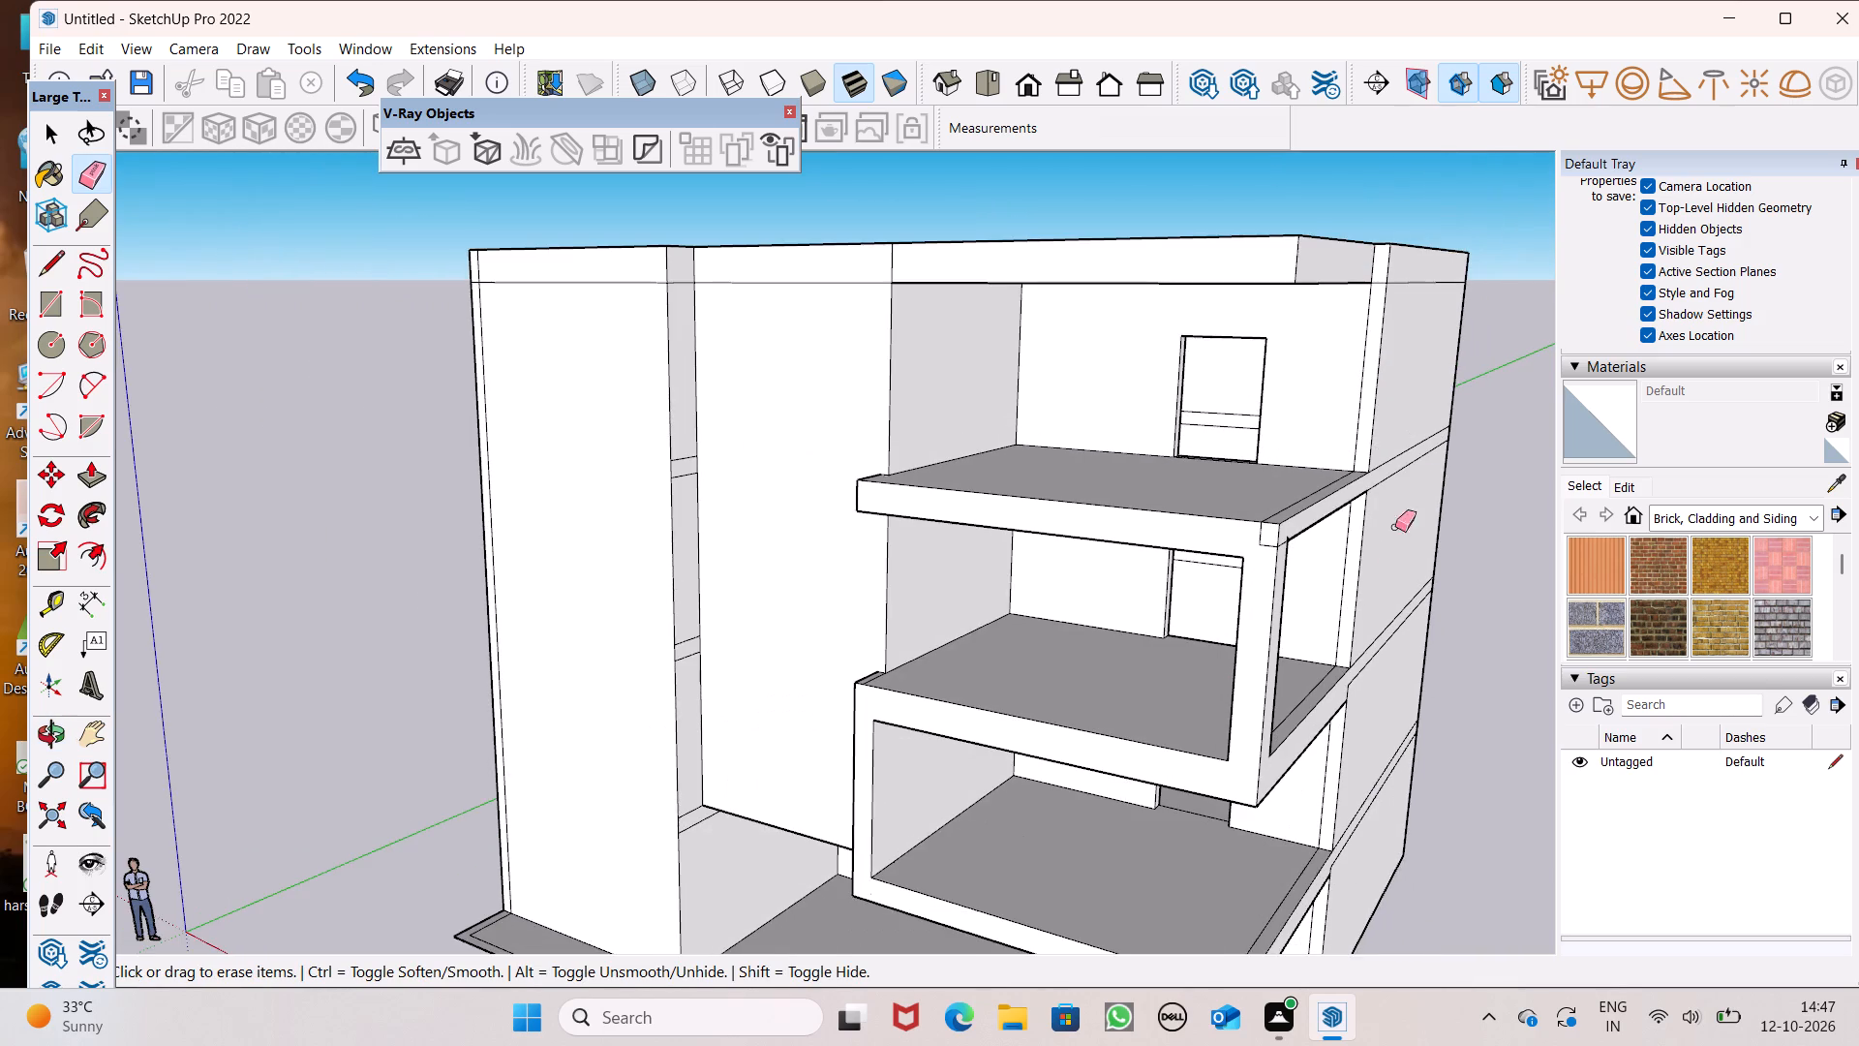
scroll(1304, 366, up, 7)
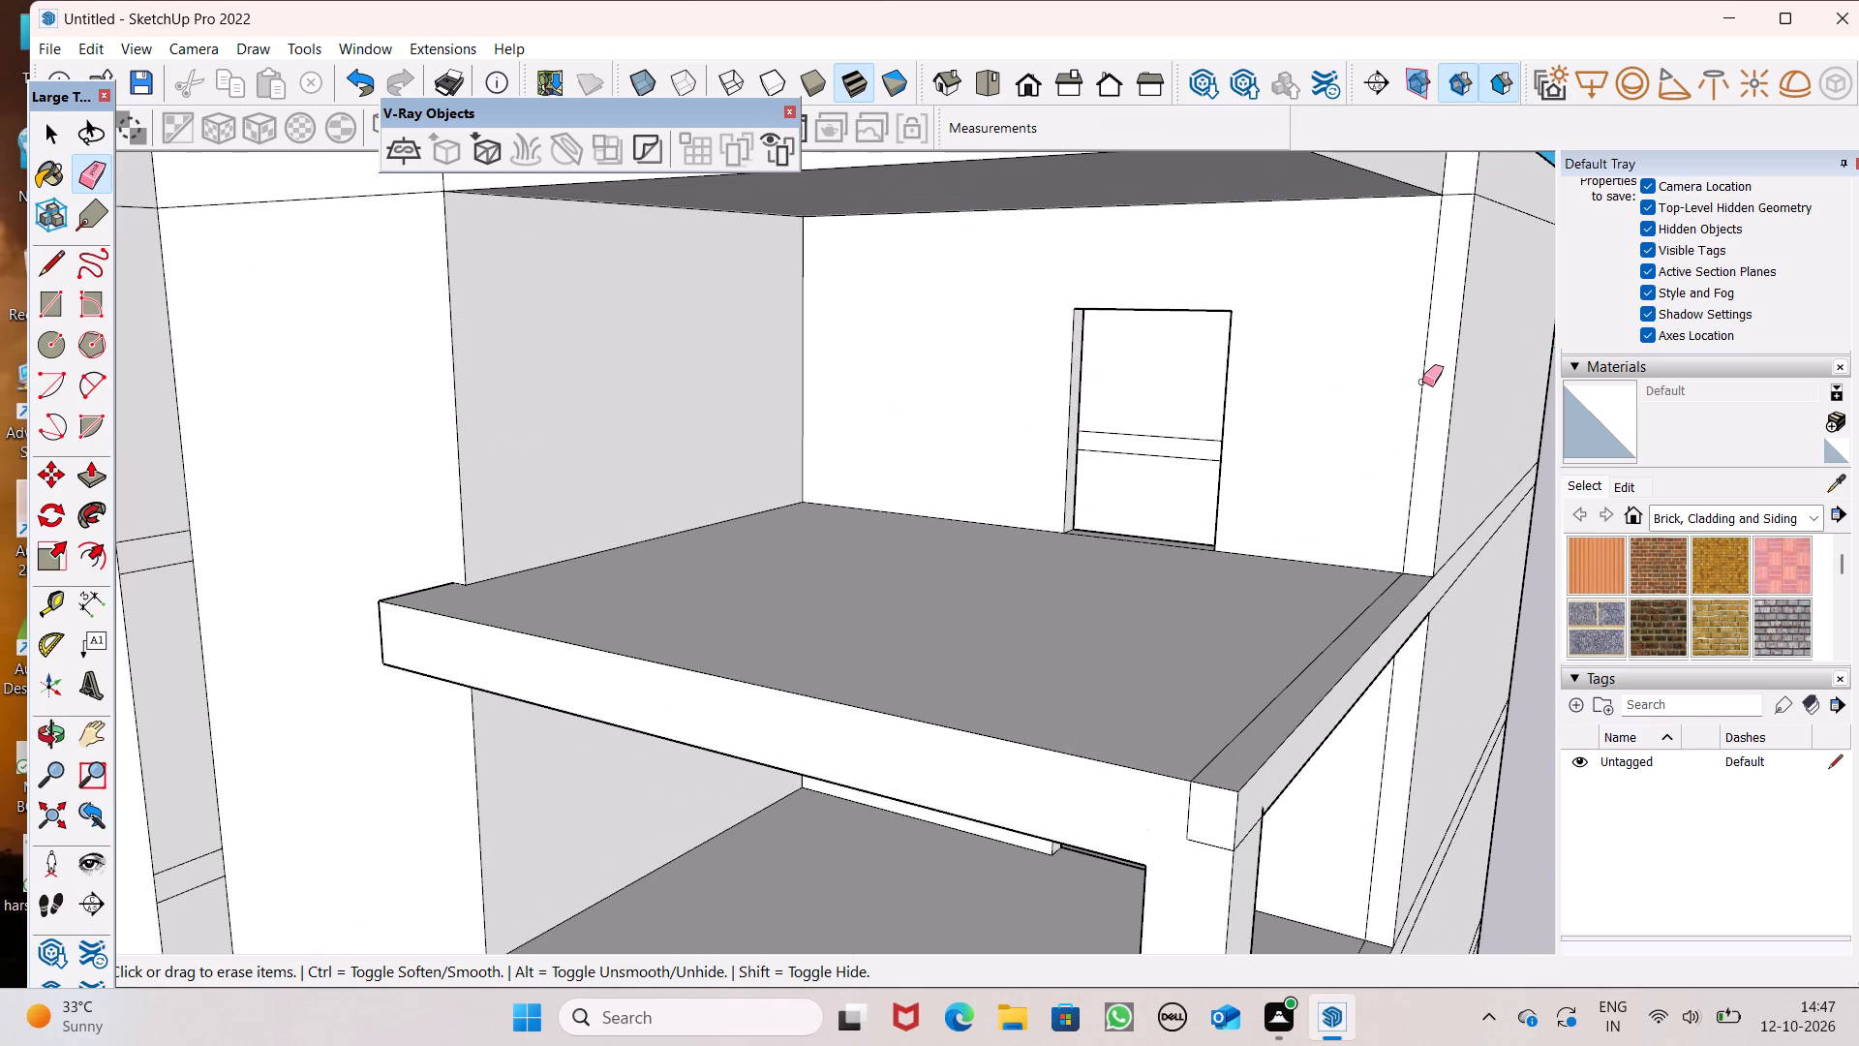
click(1422, 382)
Push/Pull the side face of the projecting roof slab outward until it is flush with the building's outer side wall.
scroll(1316, 447, down, 6)
middle_drag(1392, 514, 1245, 645)
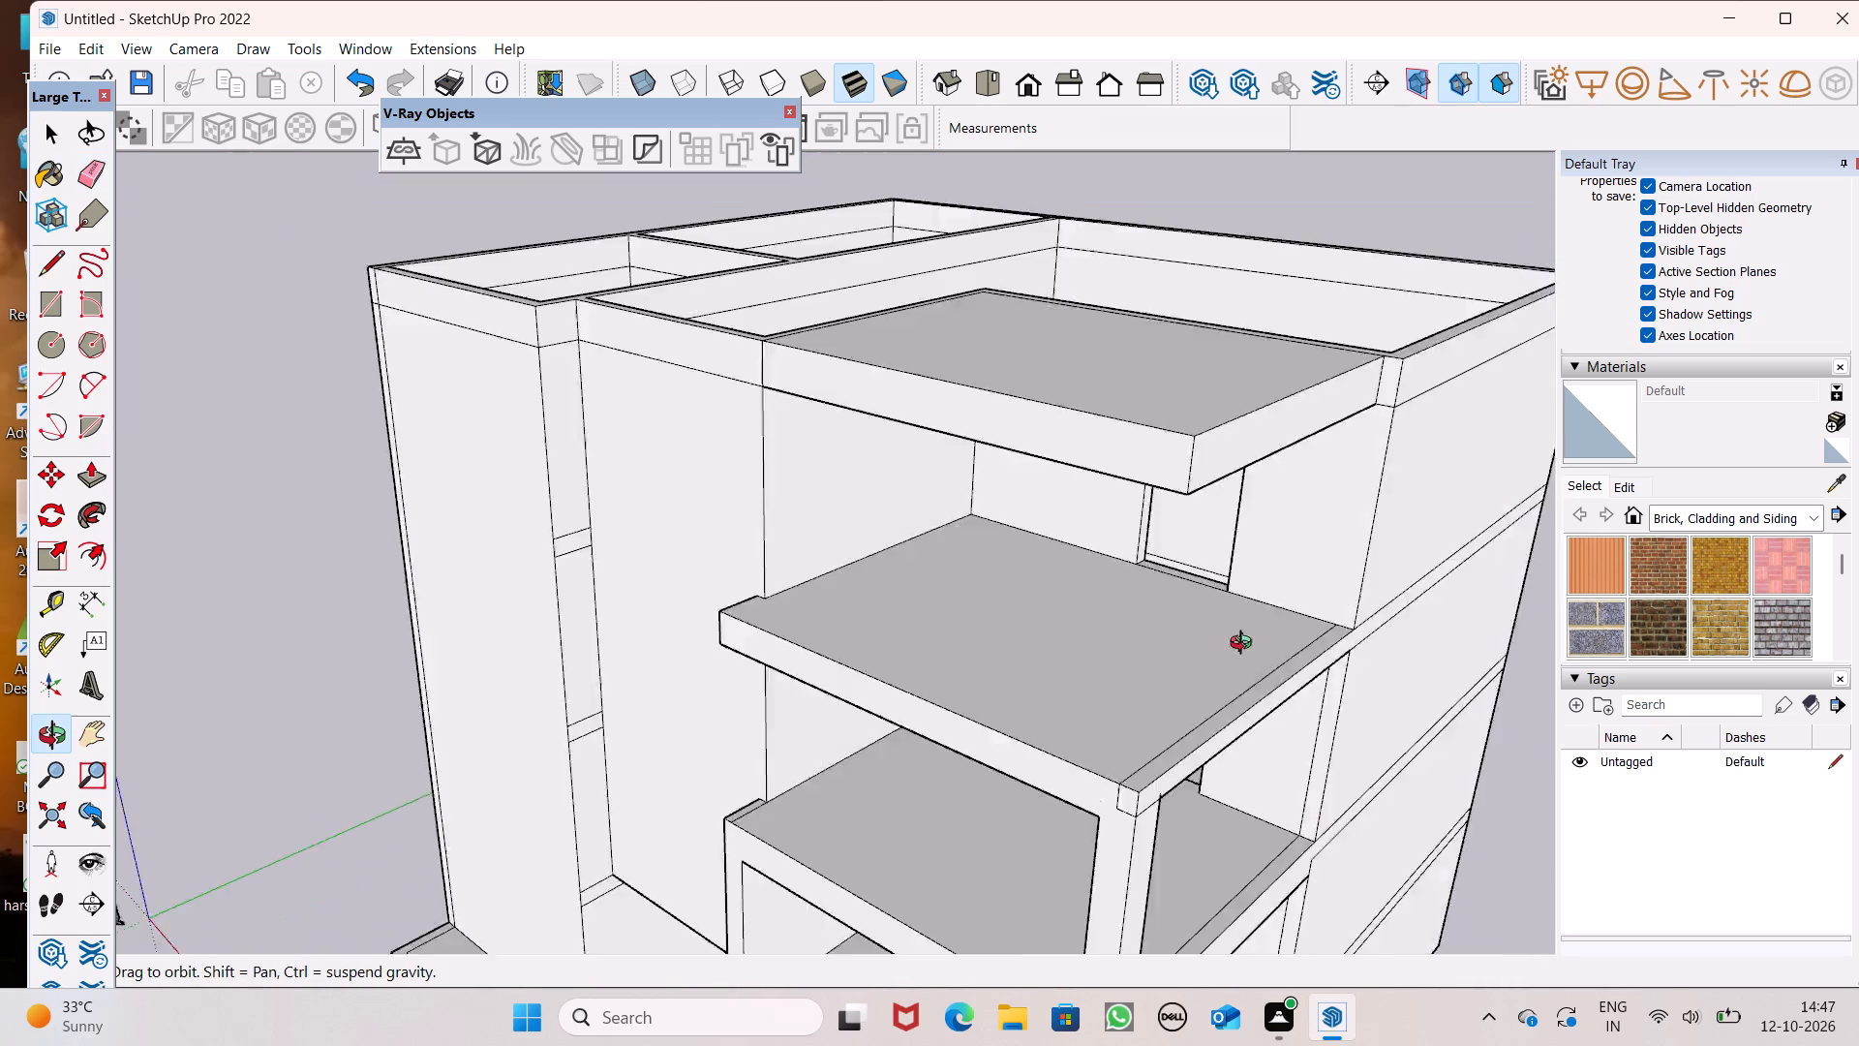
middle_drag(1245, 645, 1232, 657)
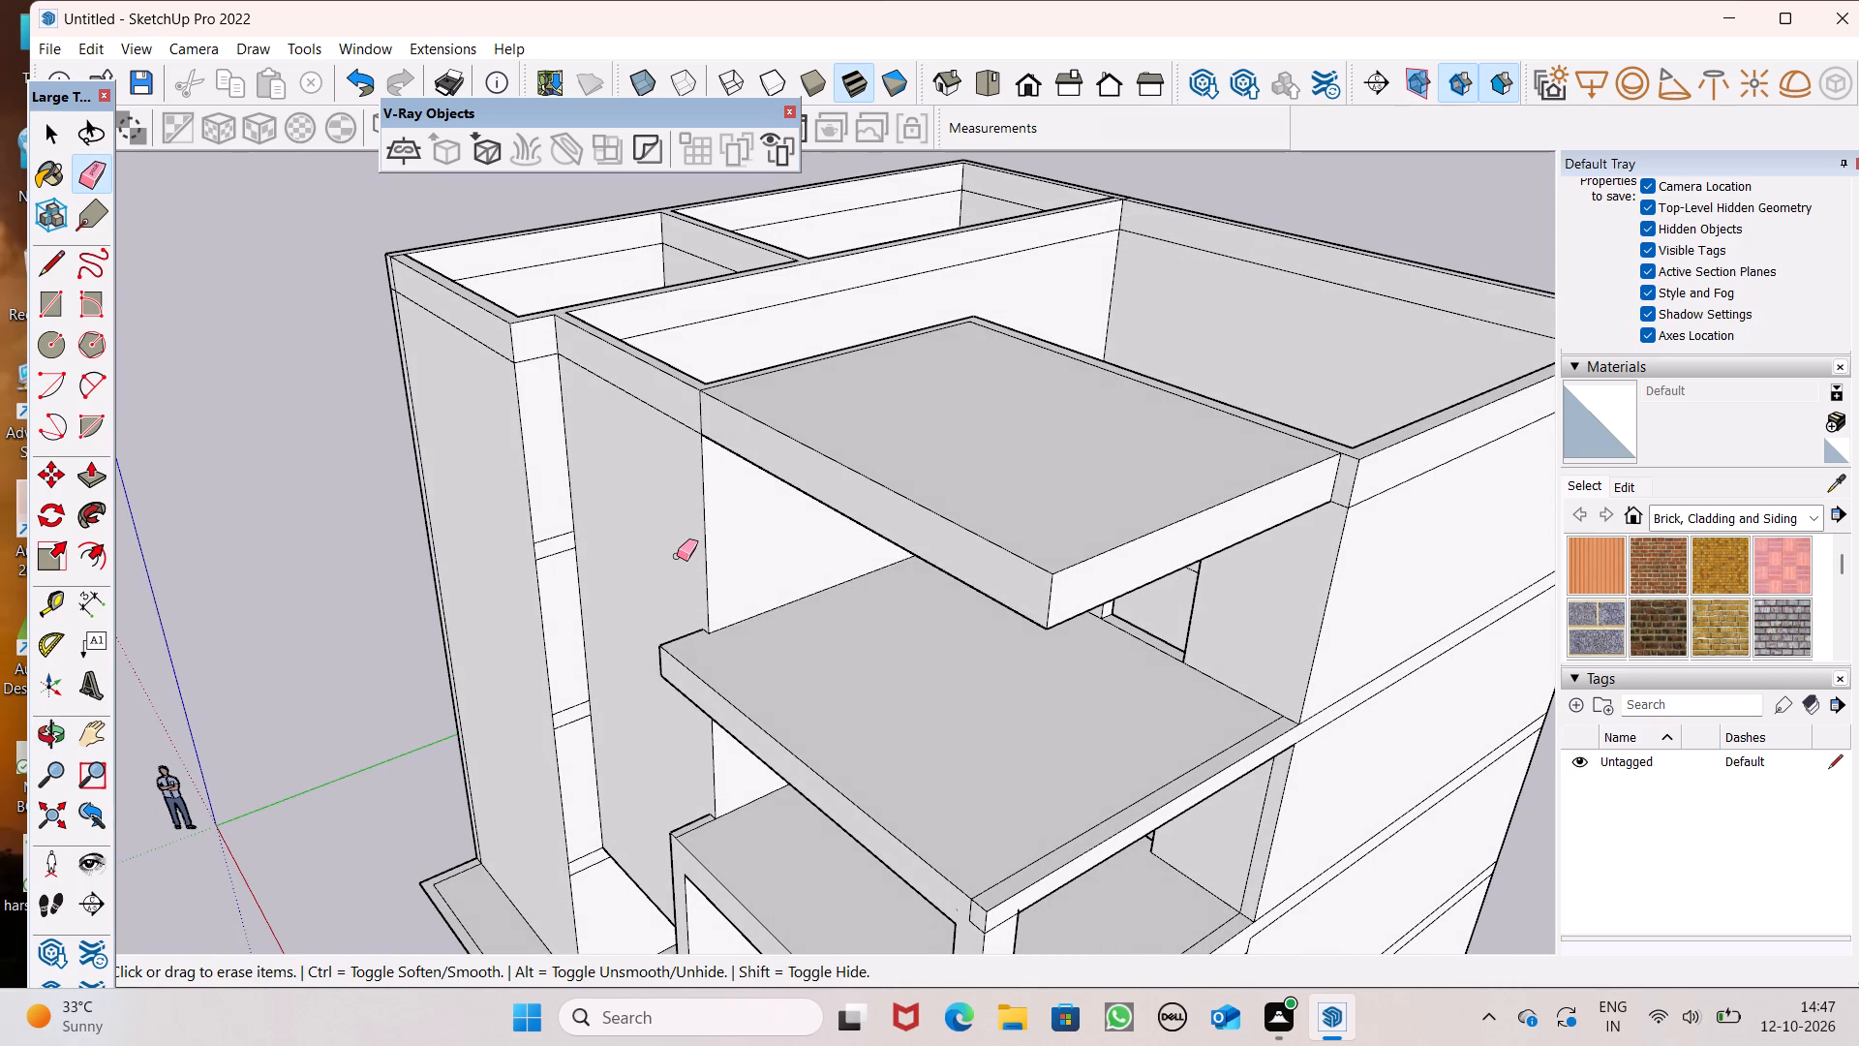
click(96, 485)
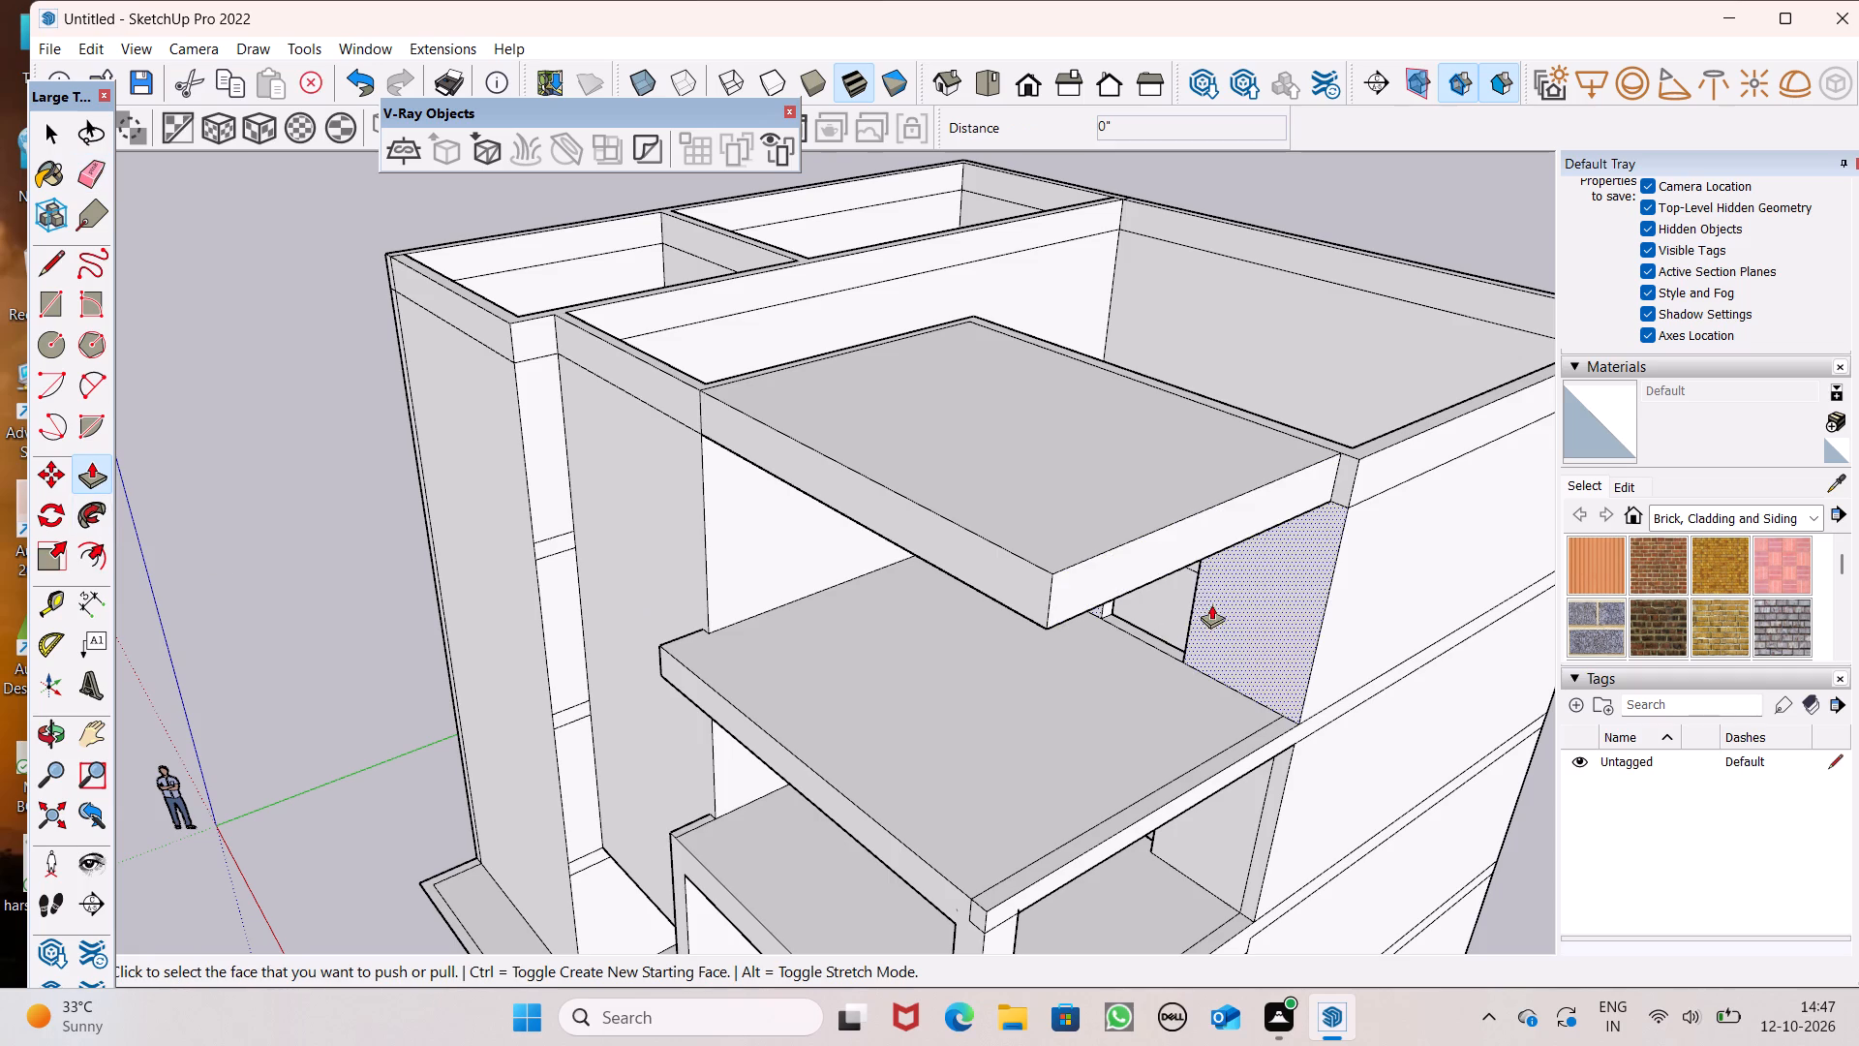
drag(1172, 566, 1396, 480)
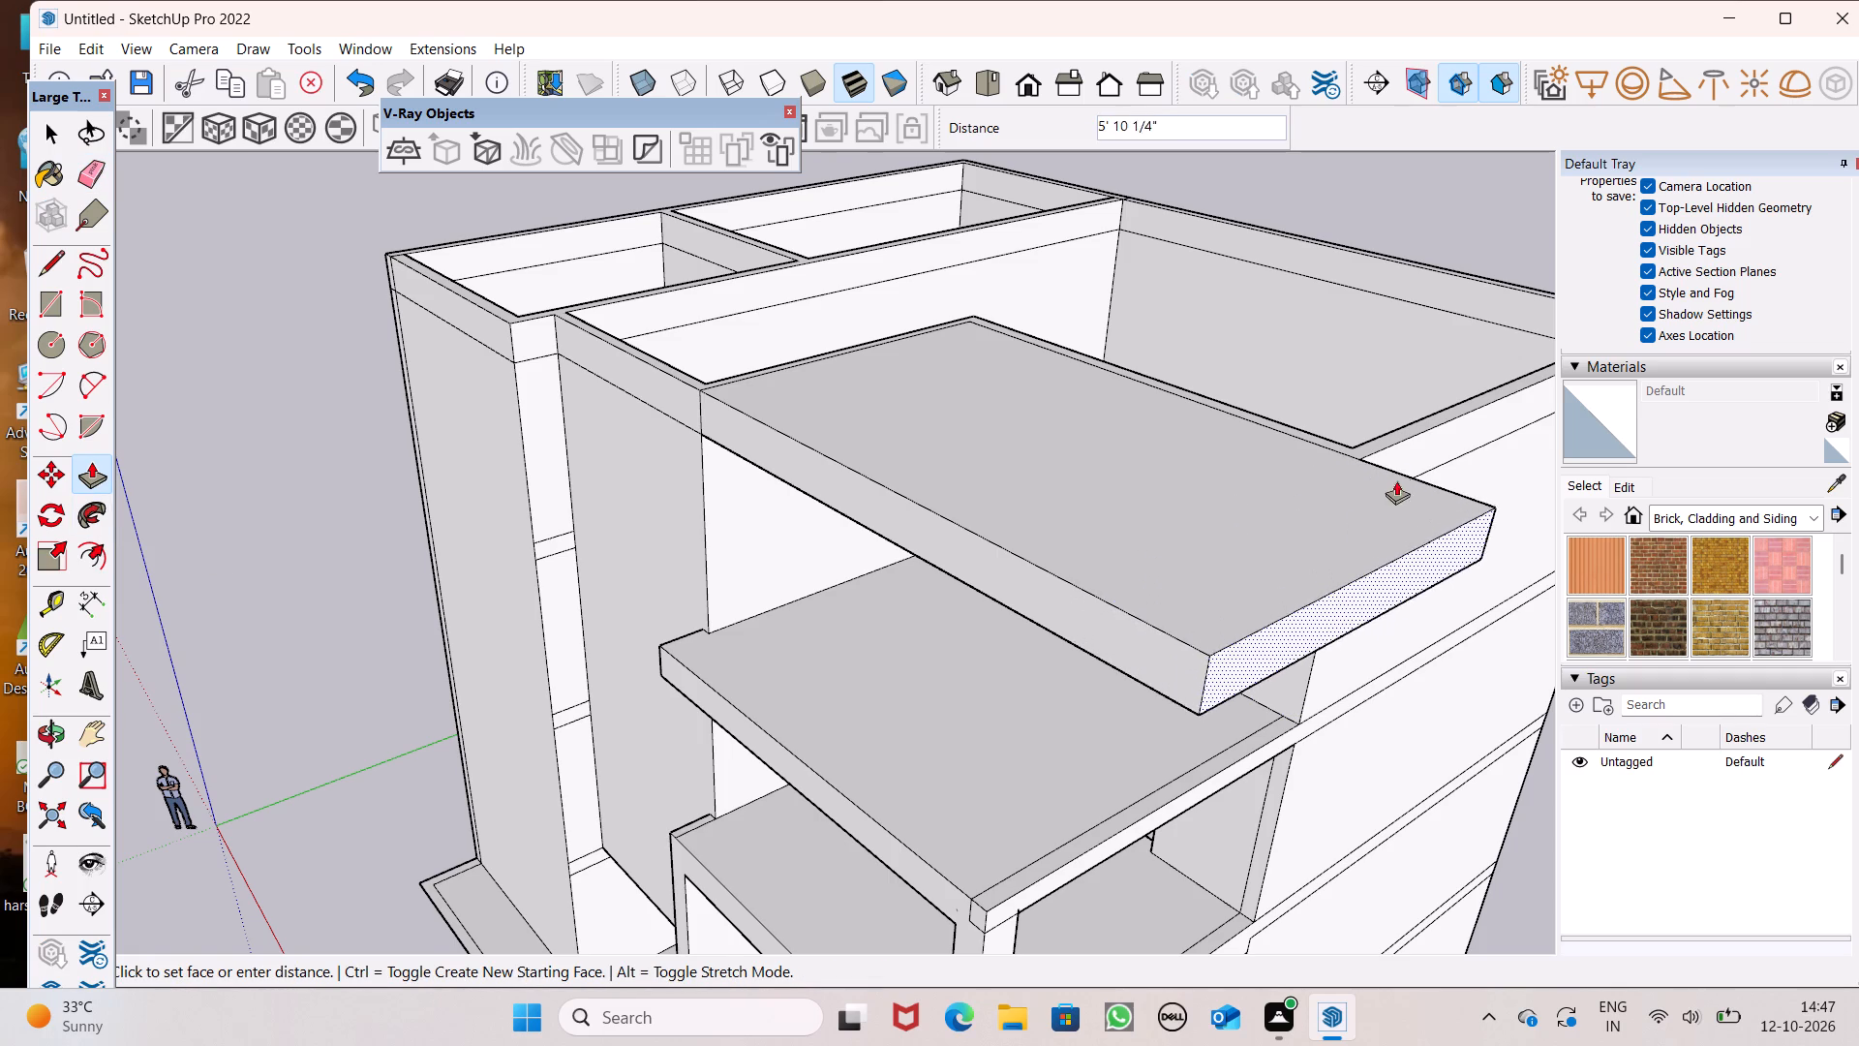
drag(1396, 480, 1382, 445)
scroll(959, 584, down, 1)
key(space)
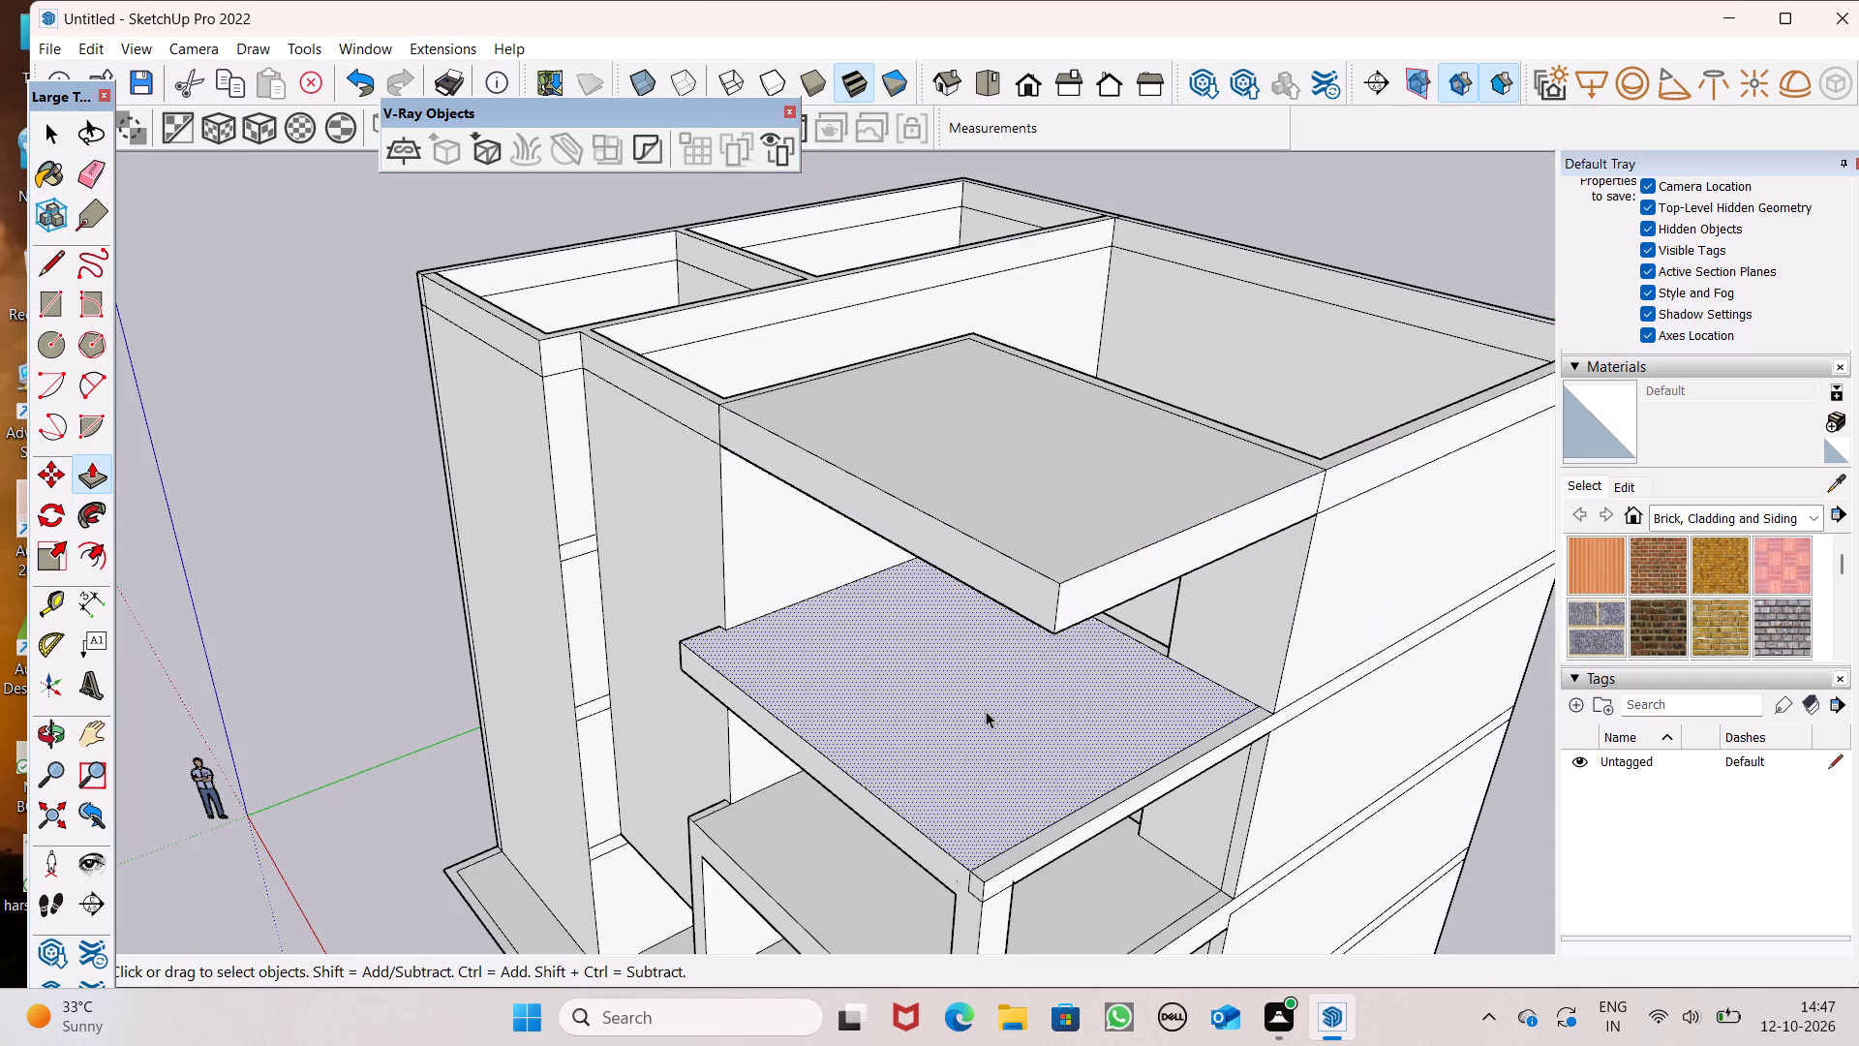
Erase the line running along the outer side edge on the top face of the uppermost balcony slab.
middle_drag(984, 712, 1074, 605)
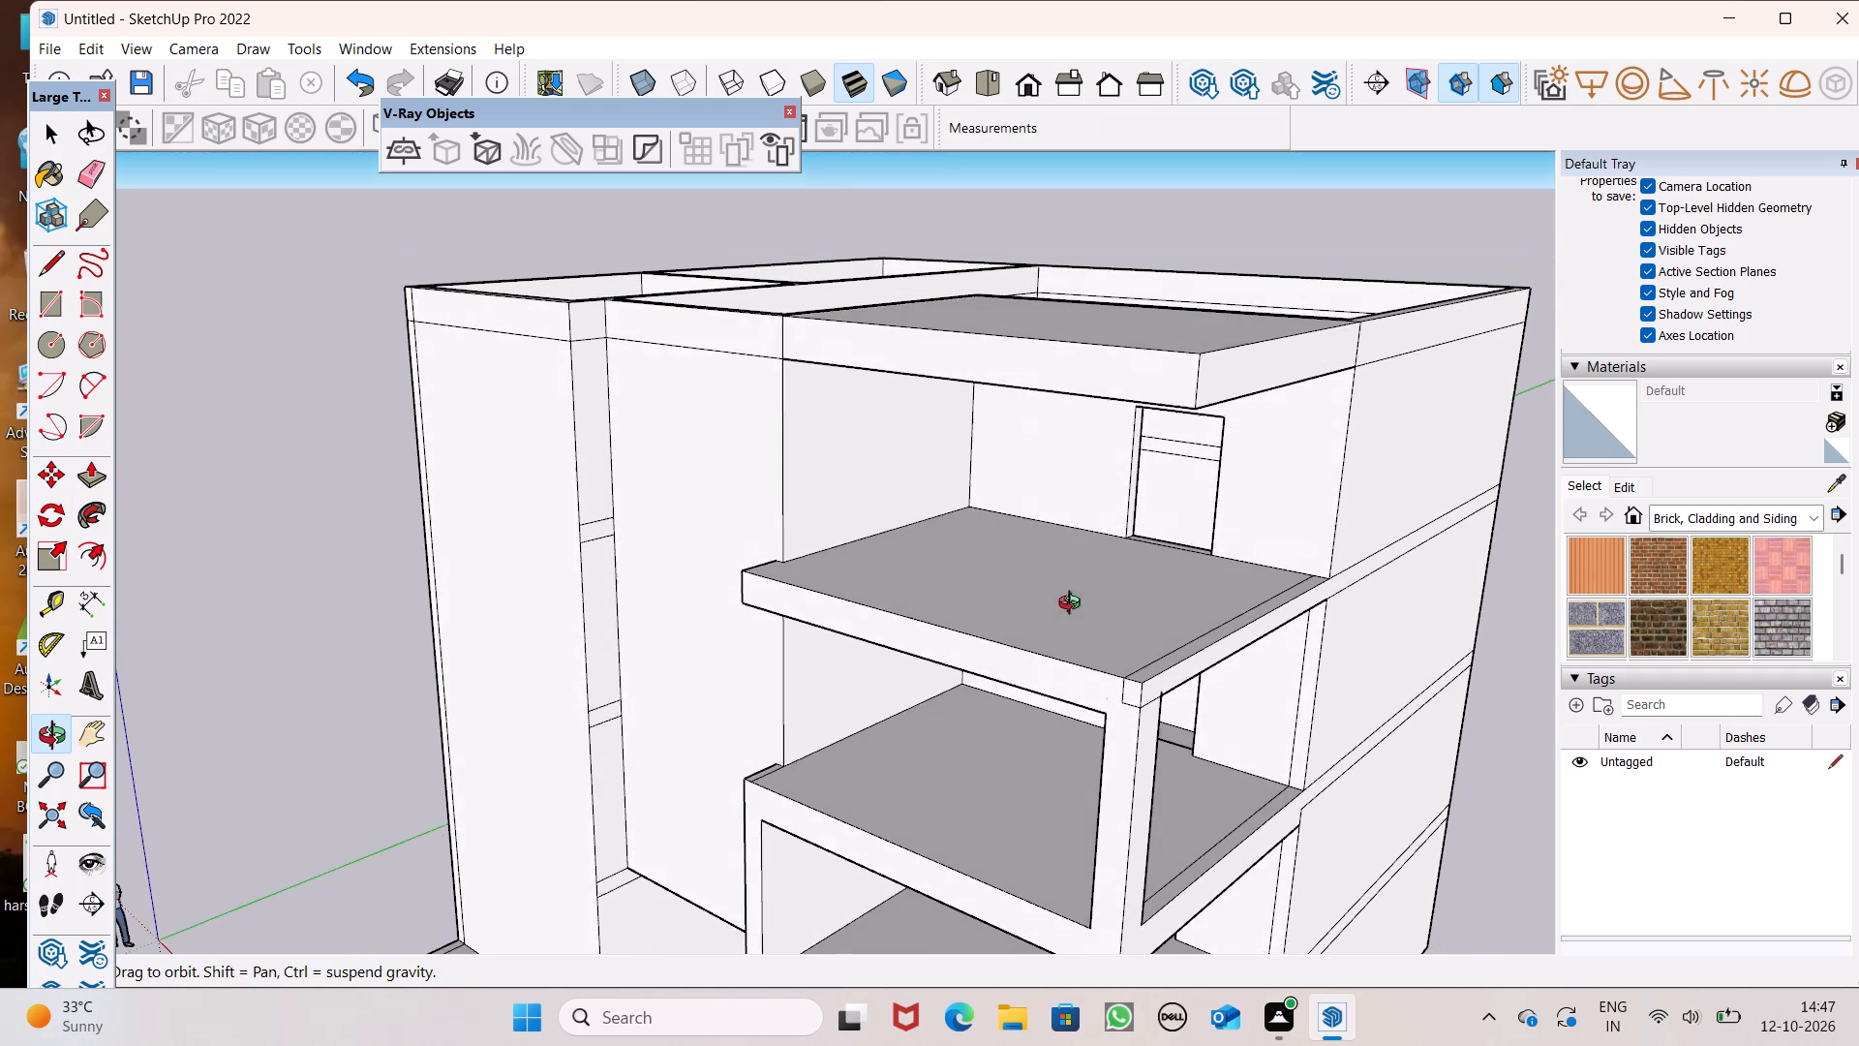
middle_drag(1074, 605, 1073, 606)
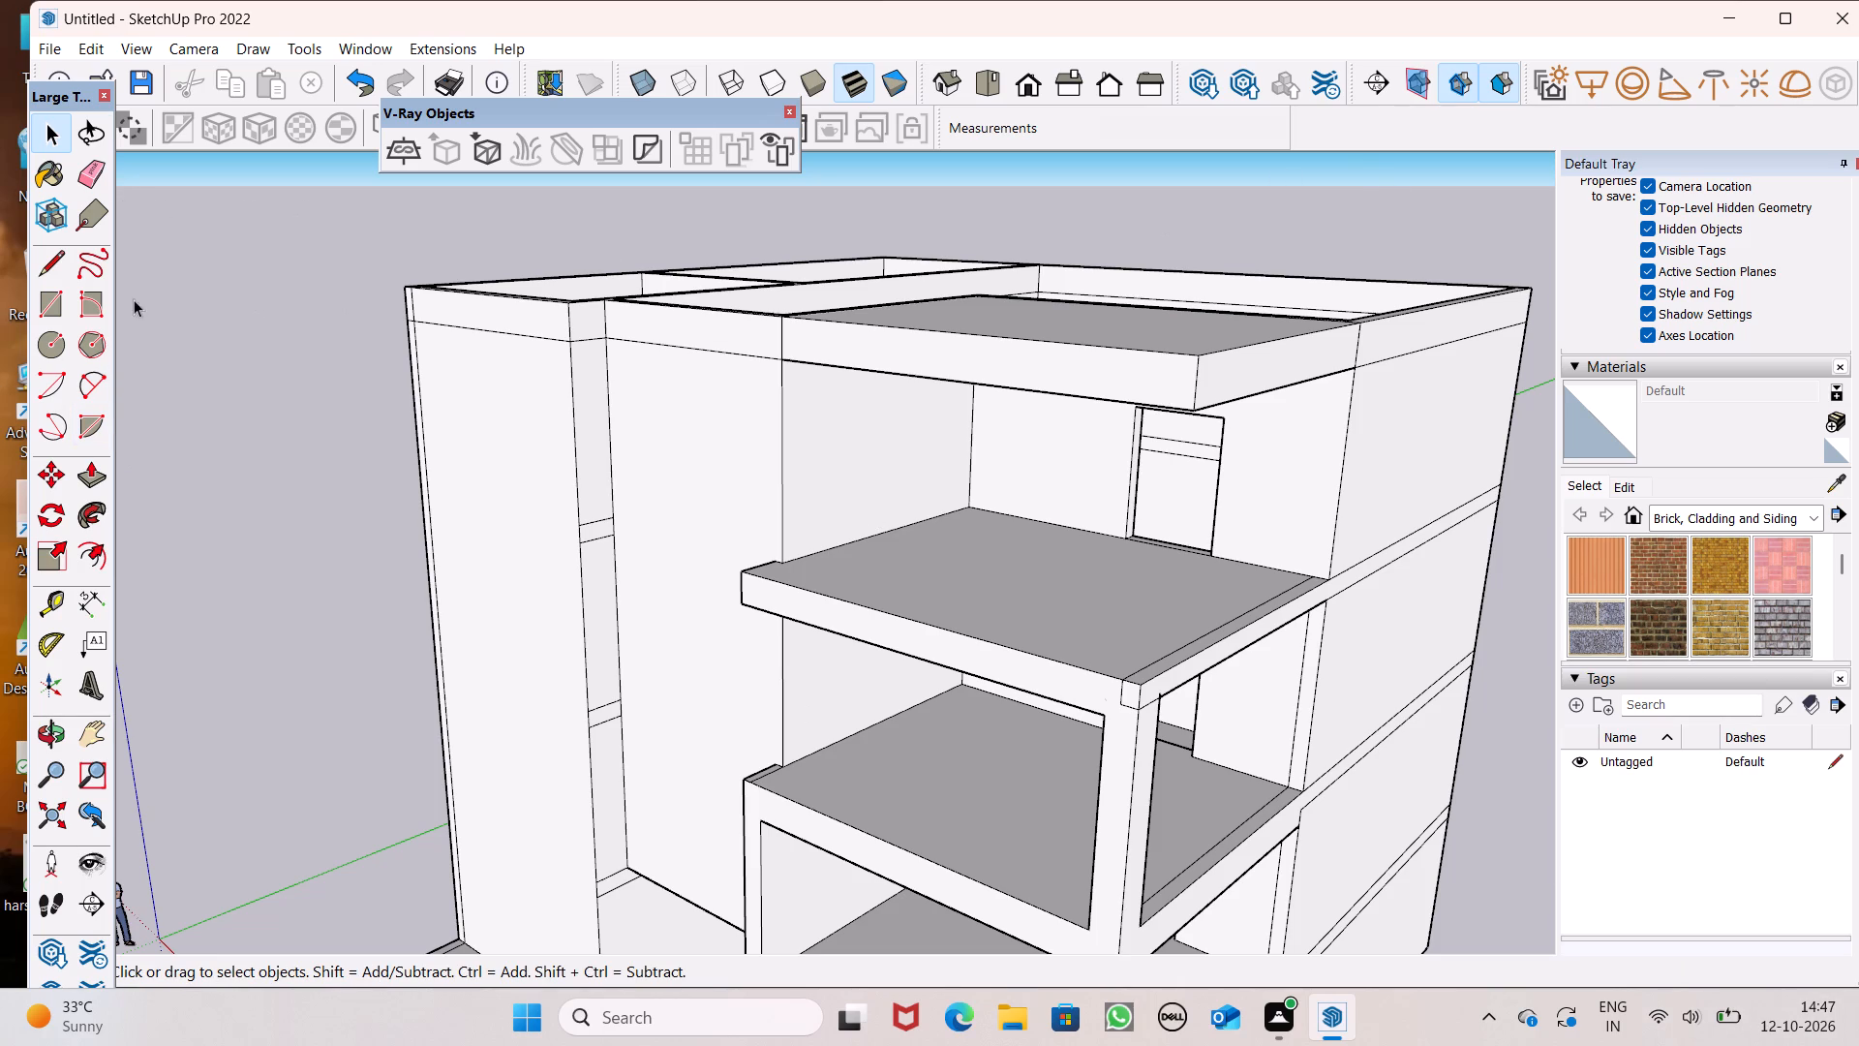
click(77, 166)
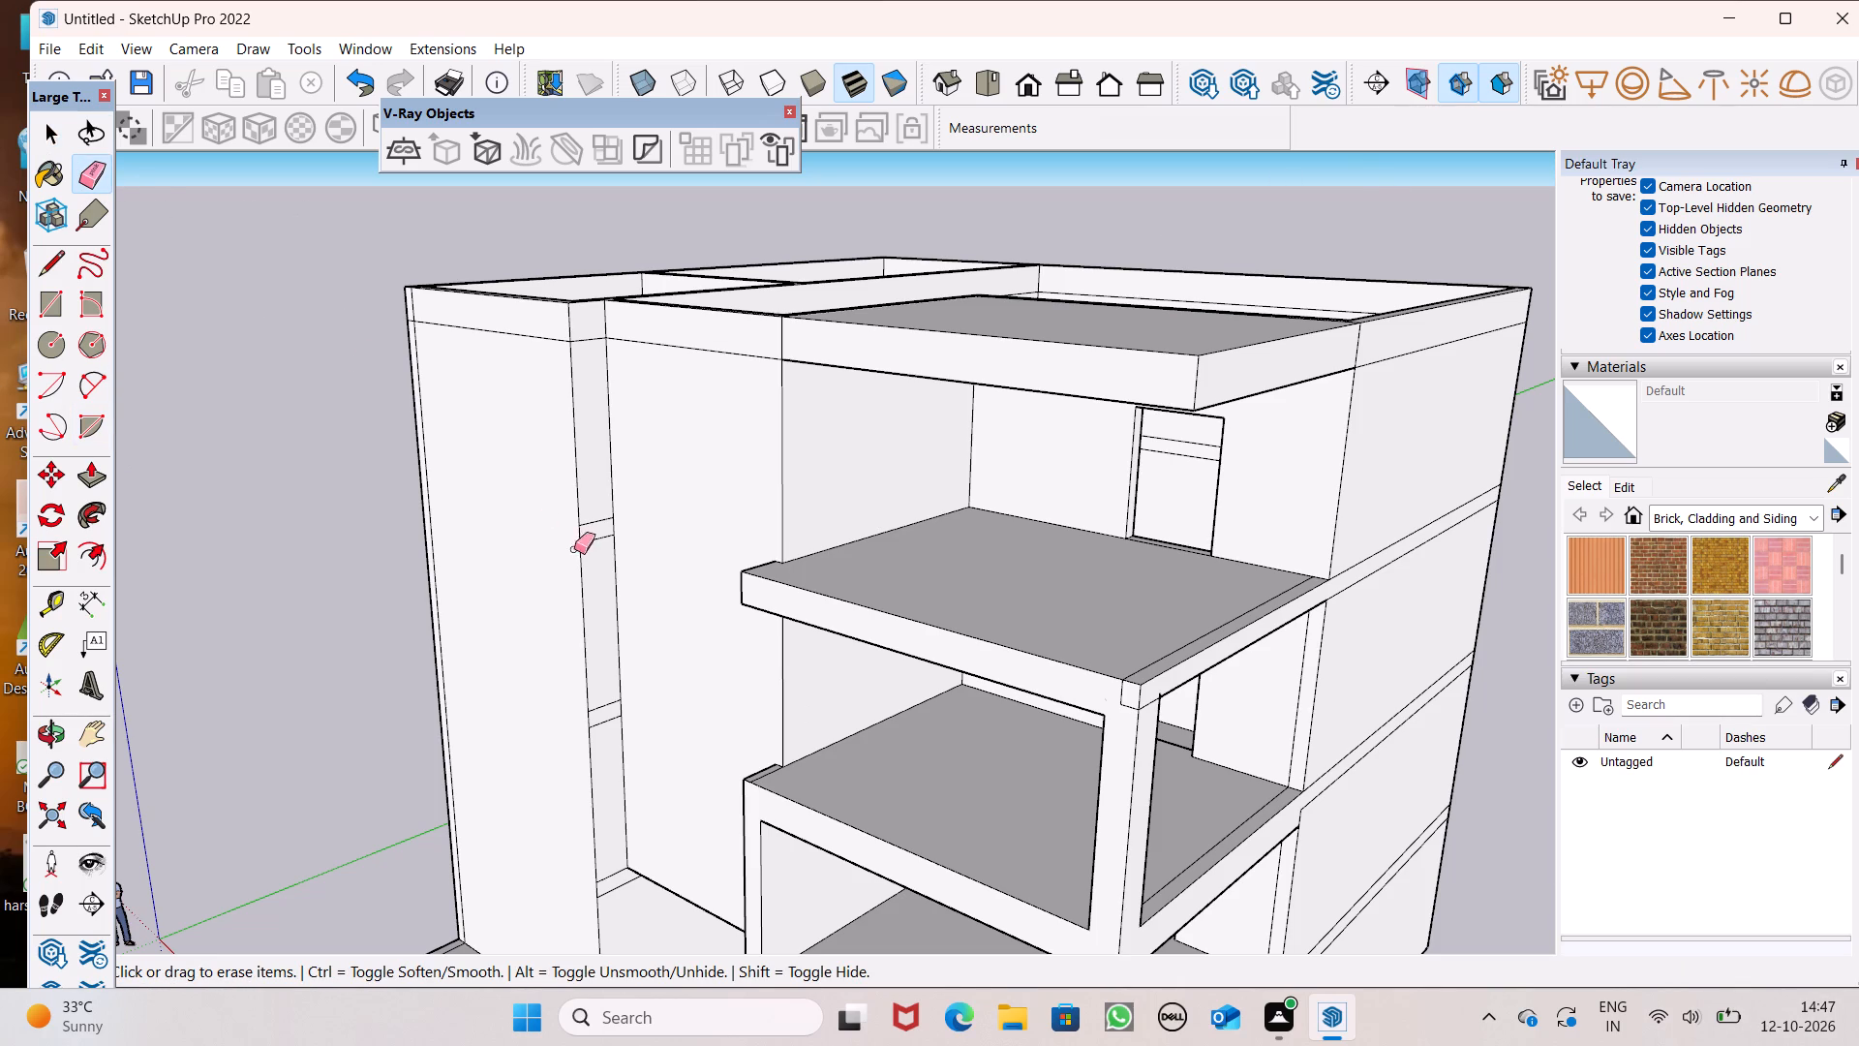
scroll(577, 552, down, 2)
scroll(971, 616, up, 7)
scroll(1038, 664, up, 5)
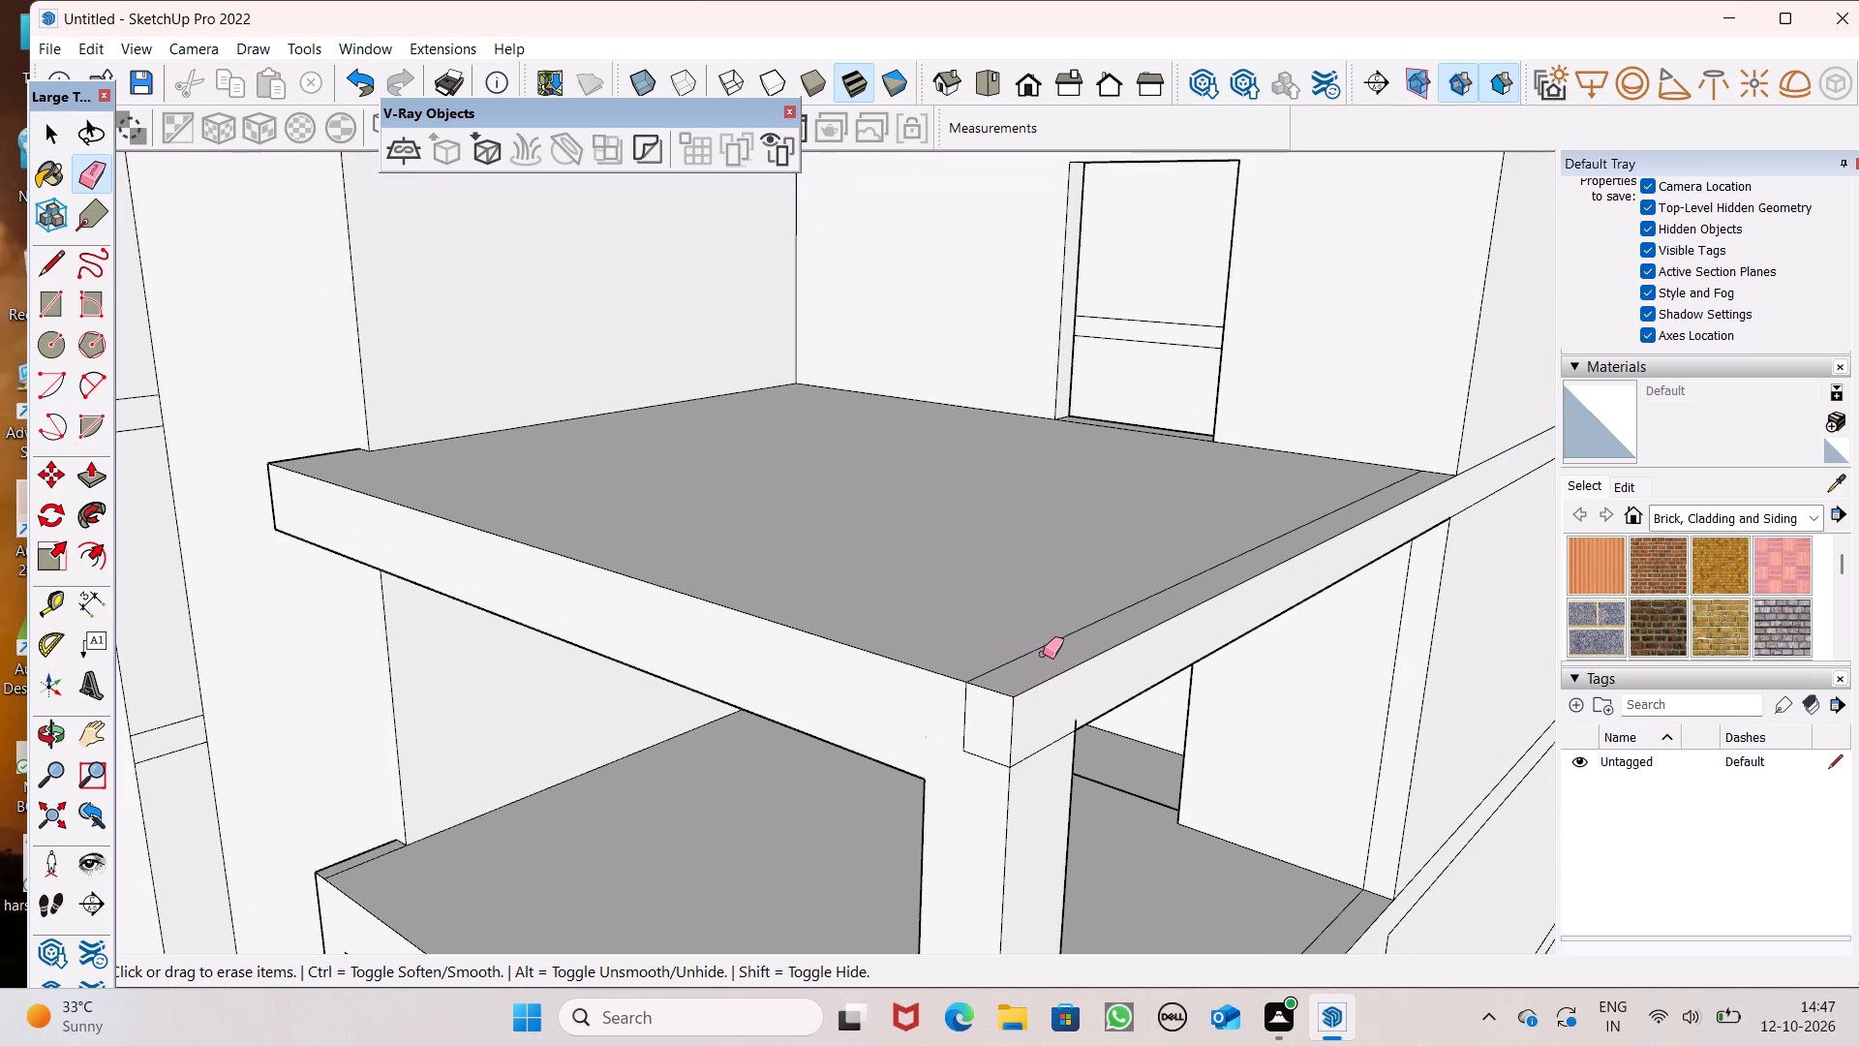
drag(1044, 640, 1034, 633)
click(1055, 642)
Examine the roof slab and stacked balconies from below, above and the side, checking how their edges meet the walls.
middle_drag(1213, 729, 1029, 513)
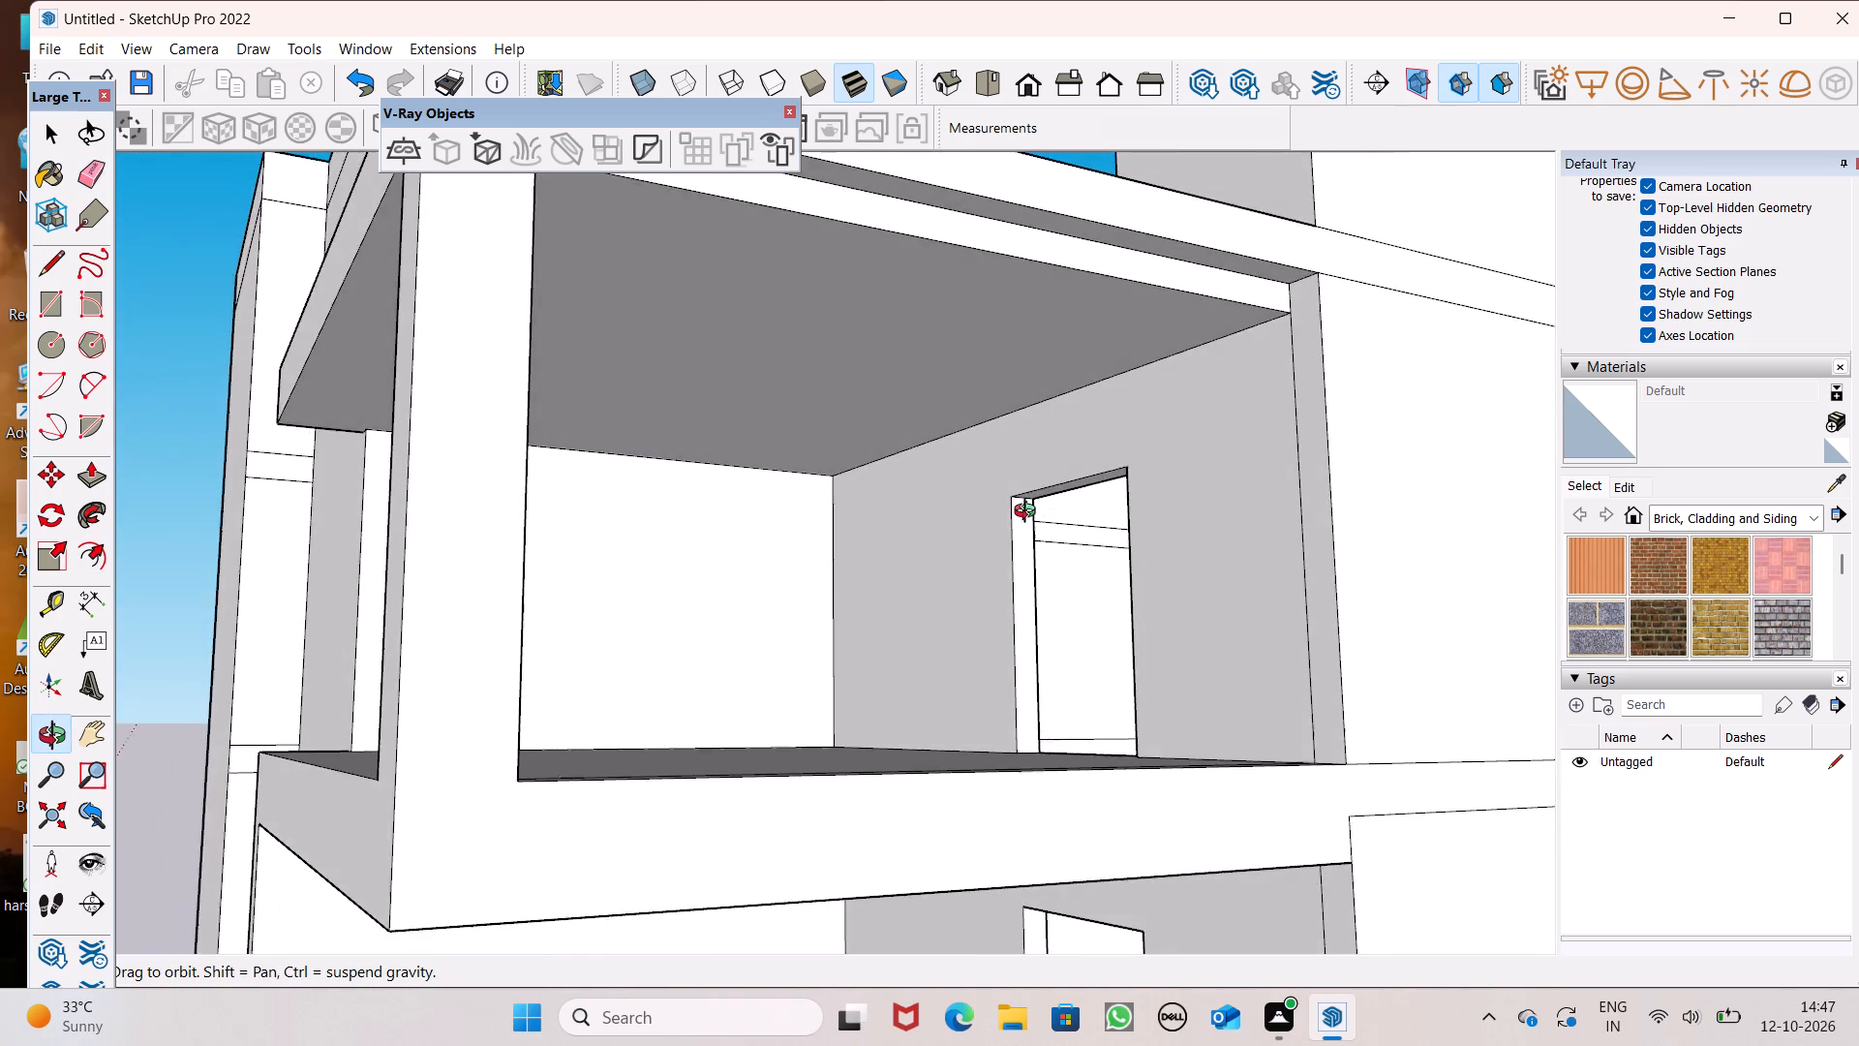
middle_drag(1029, 513, 1203, 786)
key(space)
scroll(1053, 602, down, 4)
middle_drag(1021, 614, 1021, 649)
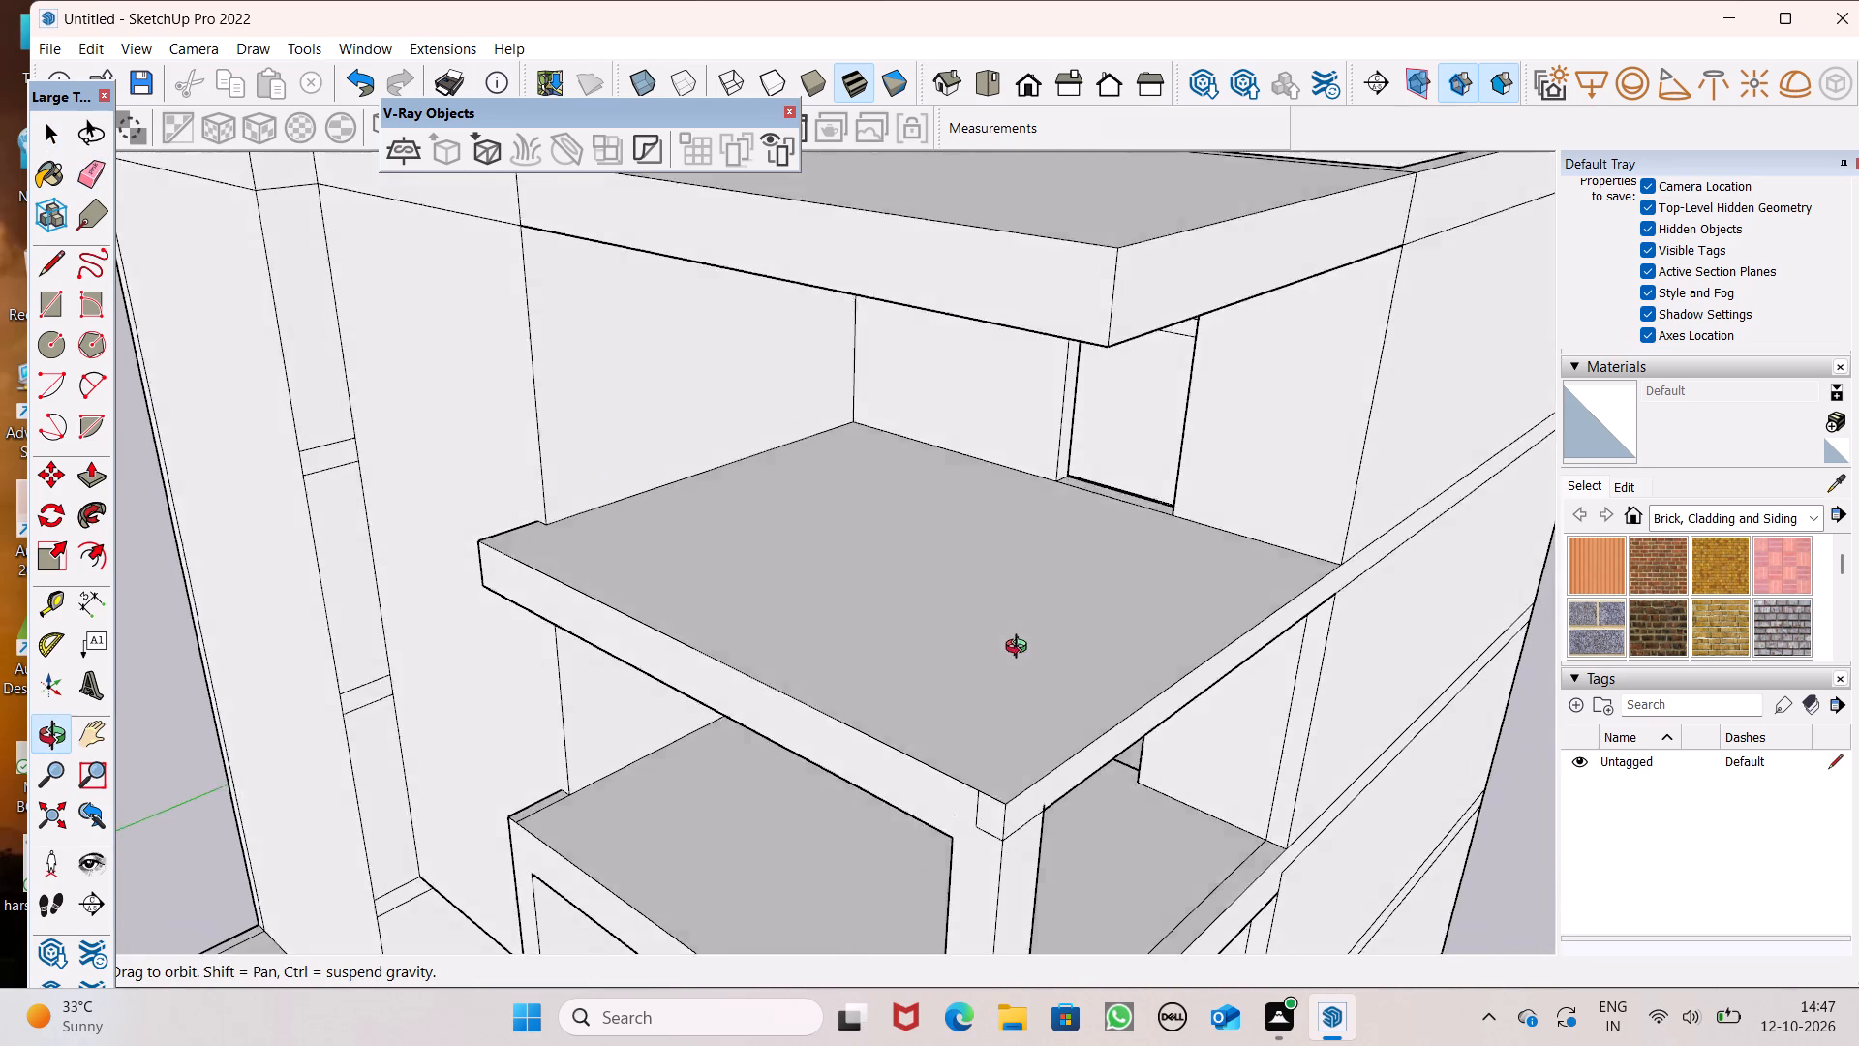
middle_drag(1021, 649, 1025, 696)
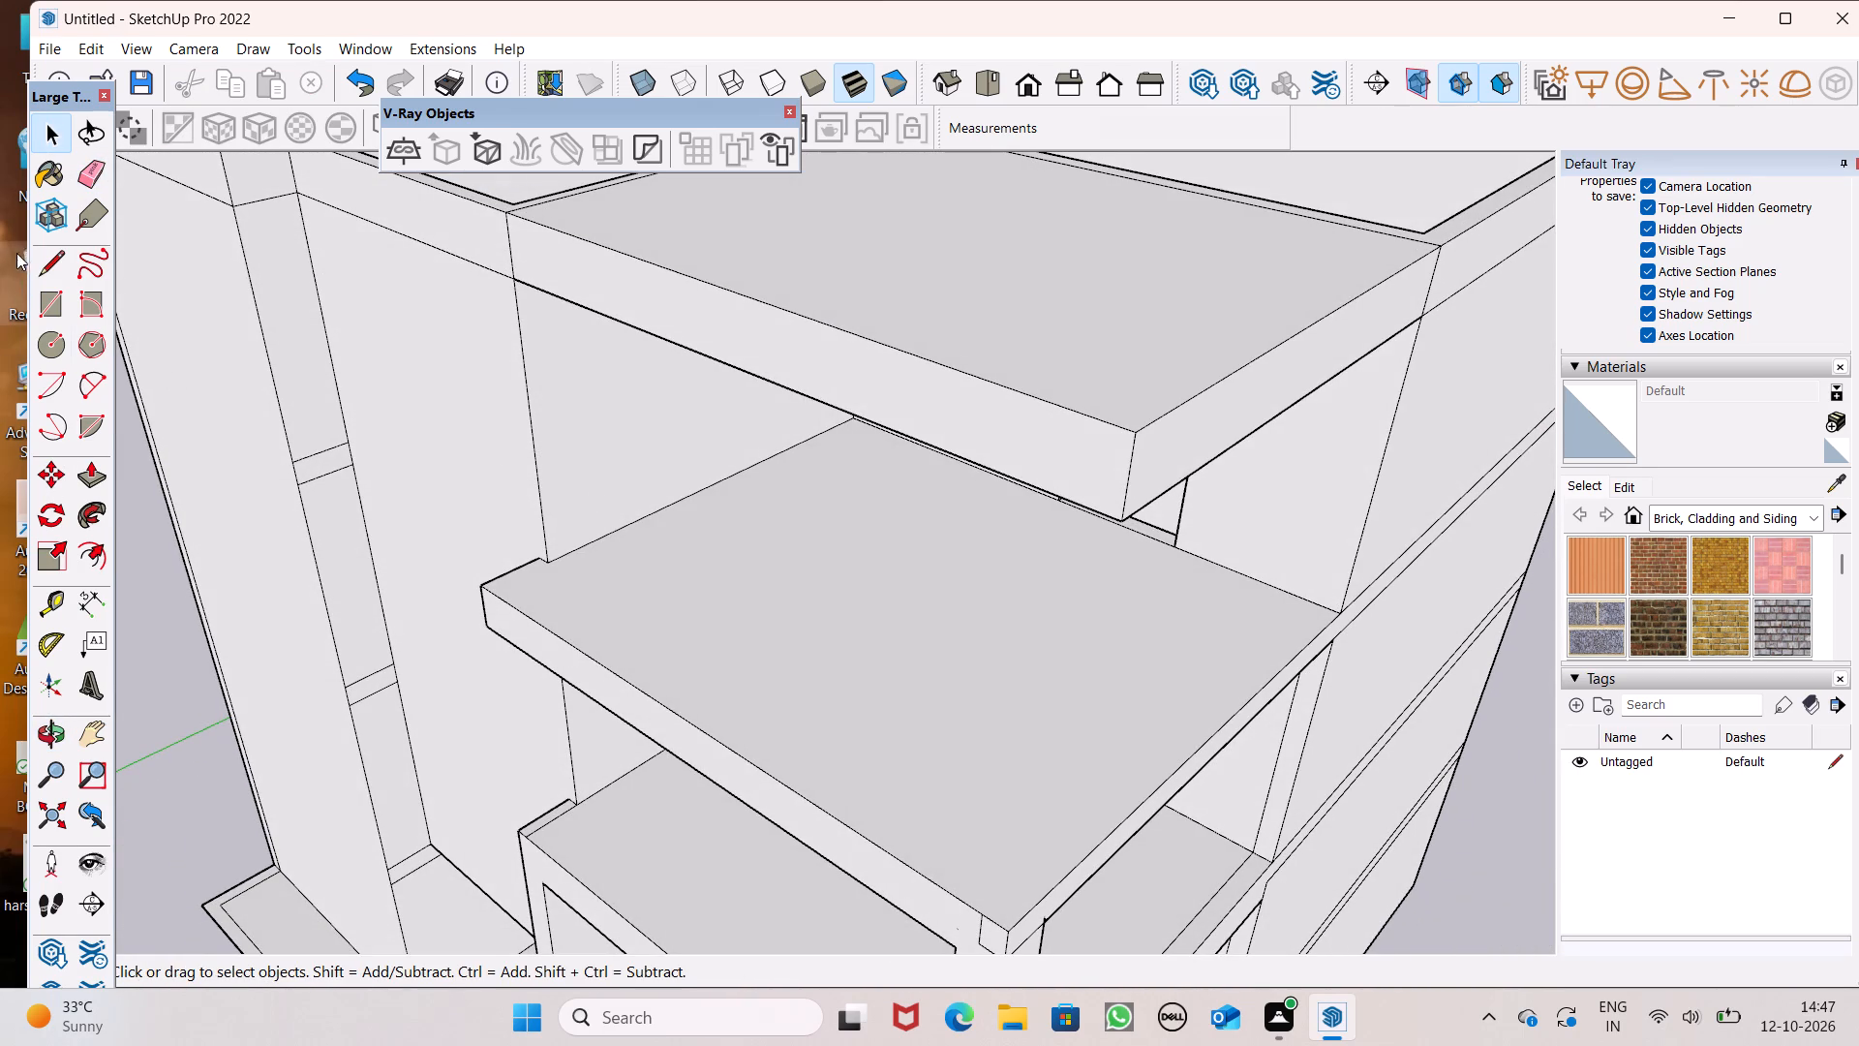
click(46, 306)
scroll(574, 429, down, 1)
middle_drag(702, 577, 755, 659)
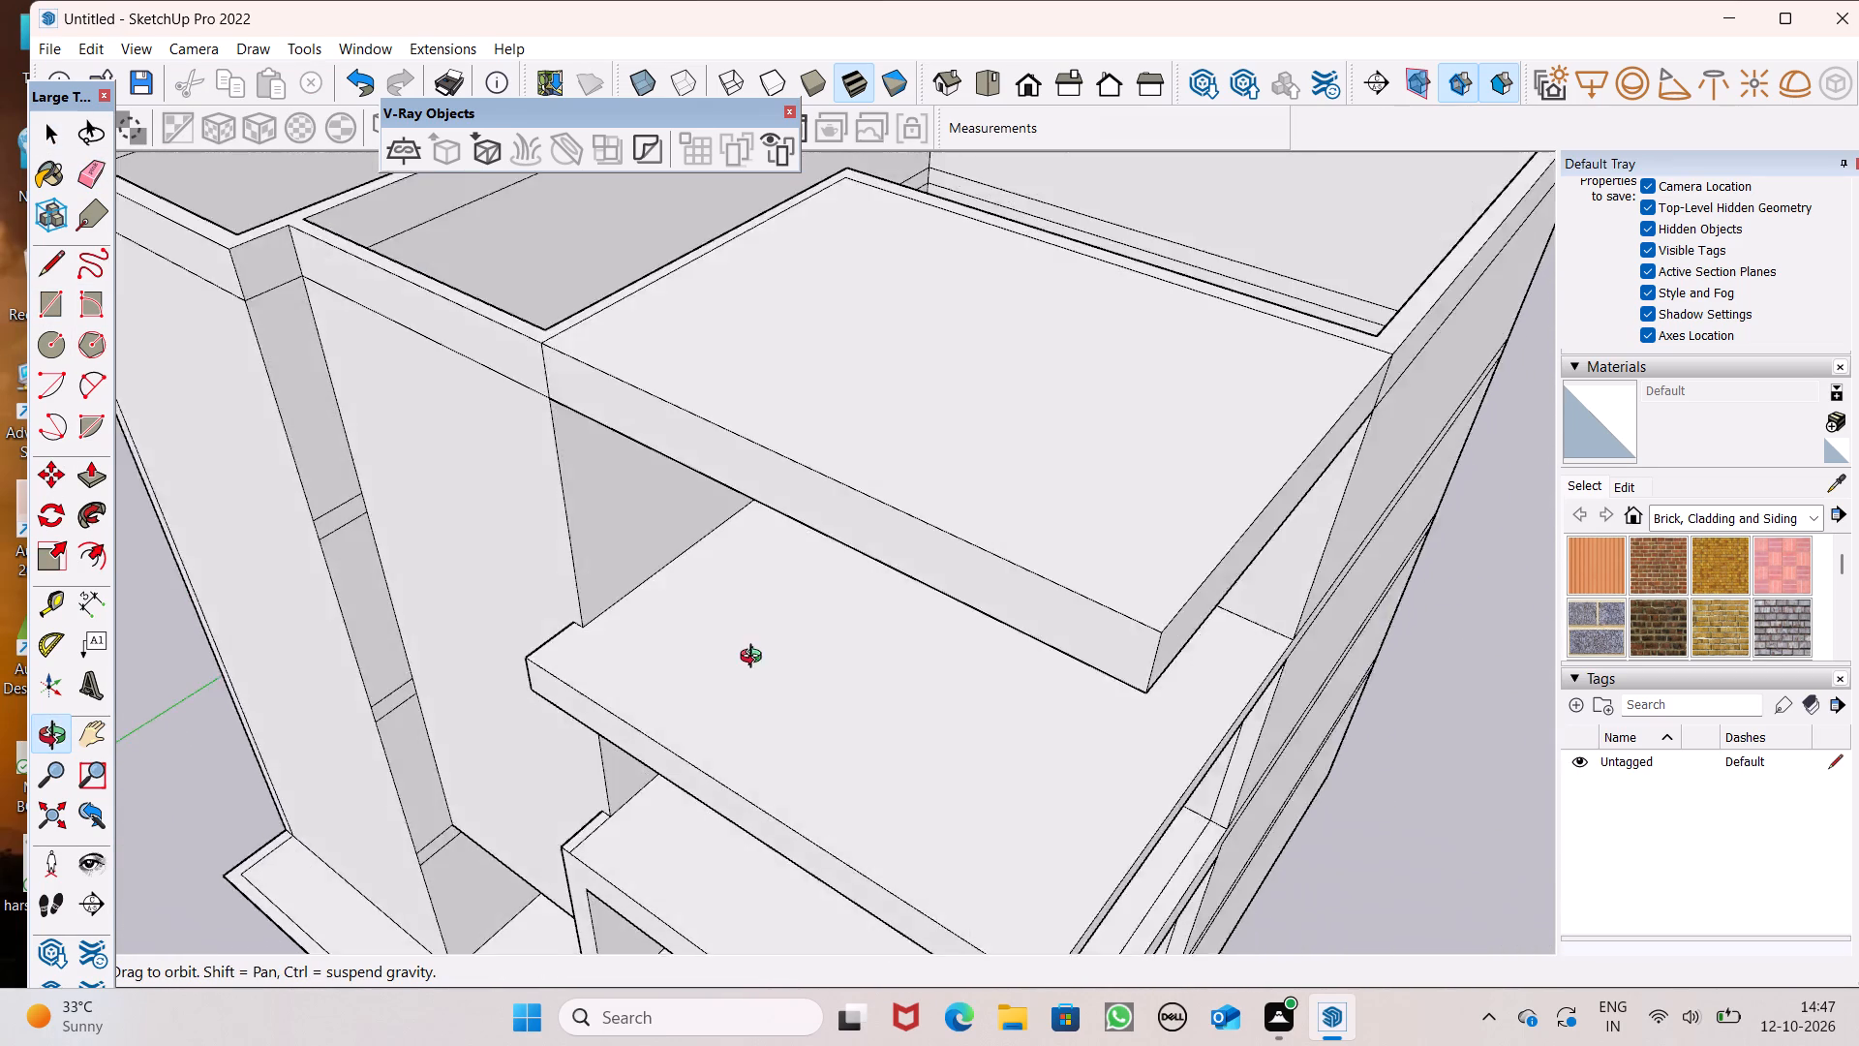
middle_drag(755, 659, 353, 664)
scroll(656, 567, down, 9)
middle_drag(733, 631, 788, 487)
scroll(677, 618, up, 5)
scroll(669, 558, down, 3)
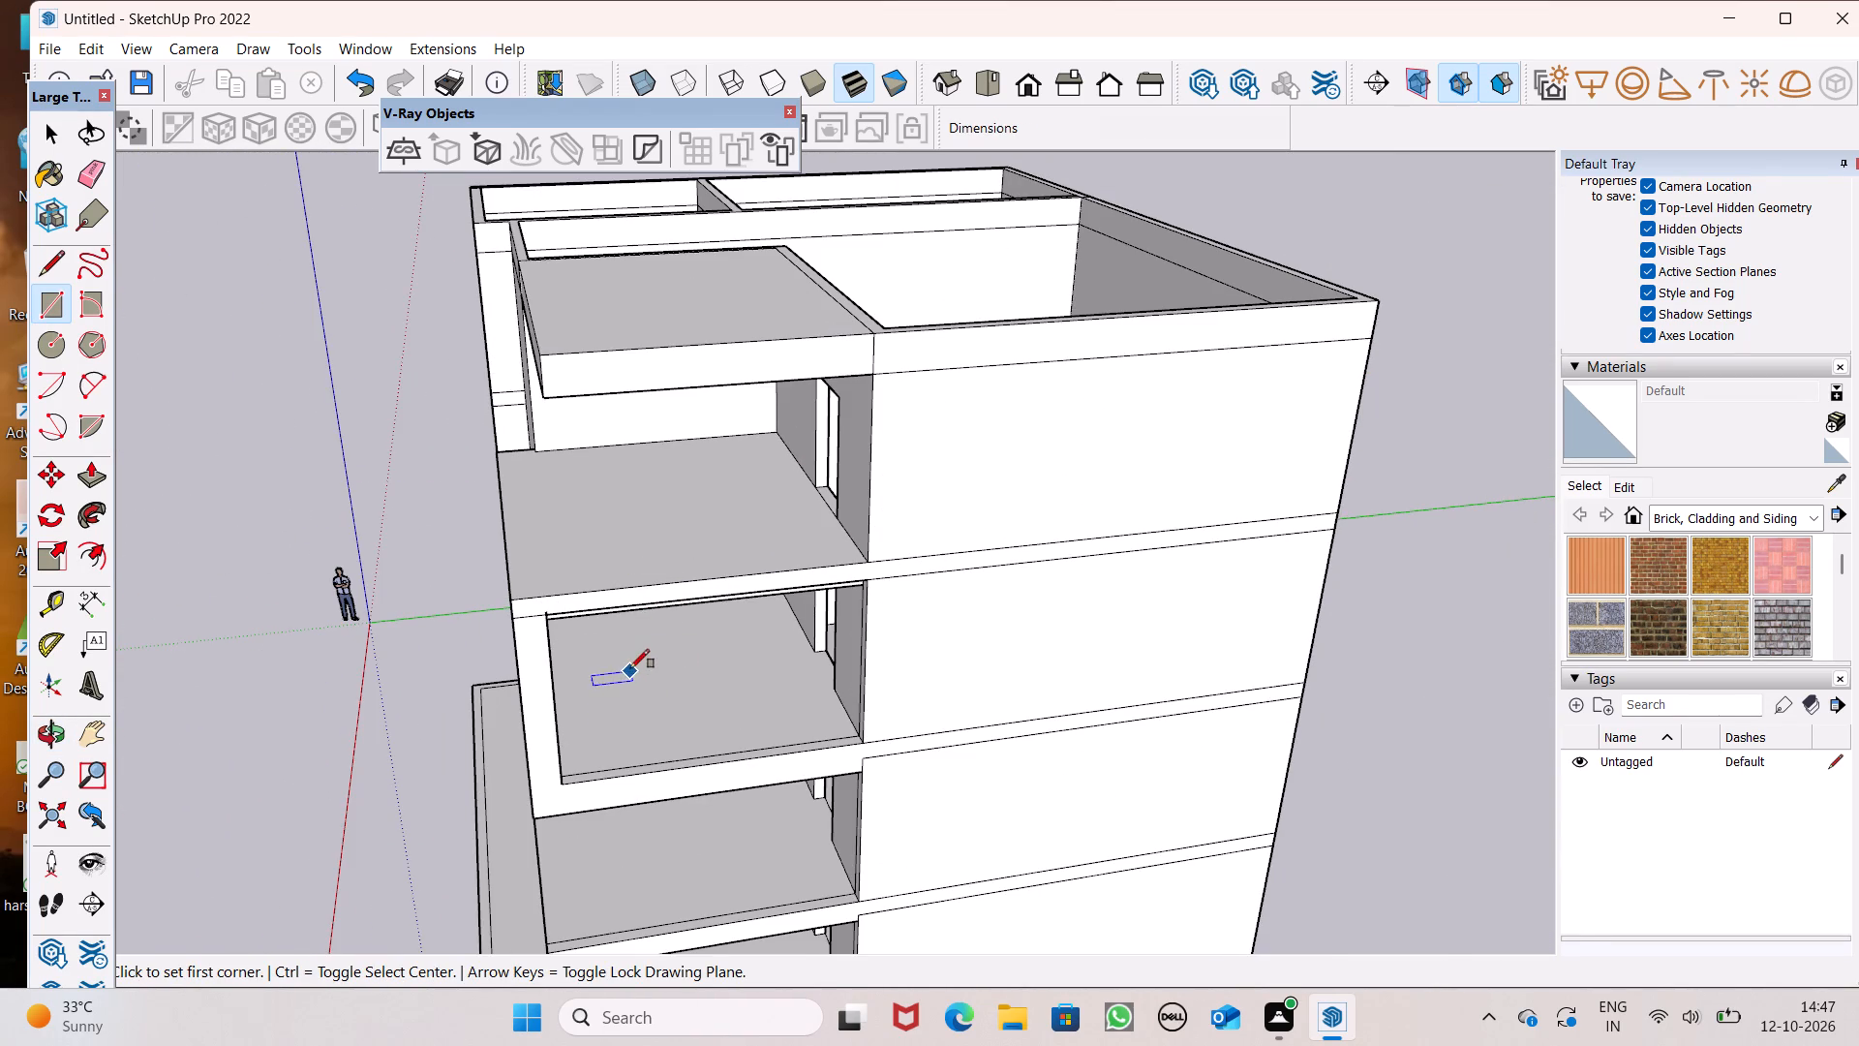
scroll(741, 553, down, 3)
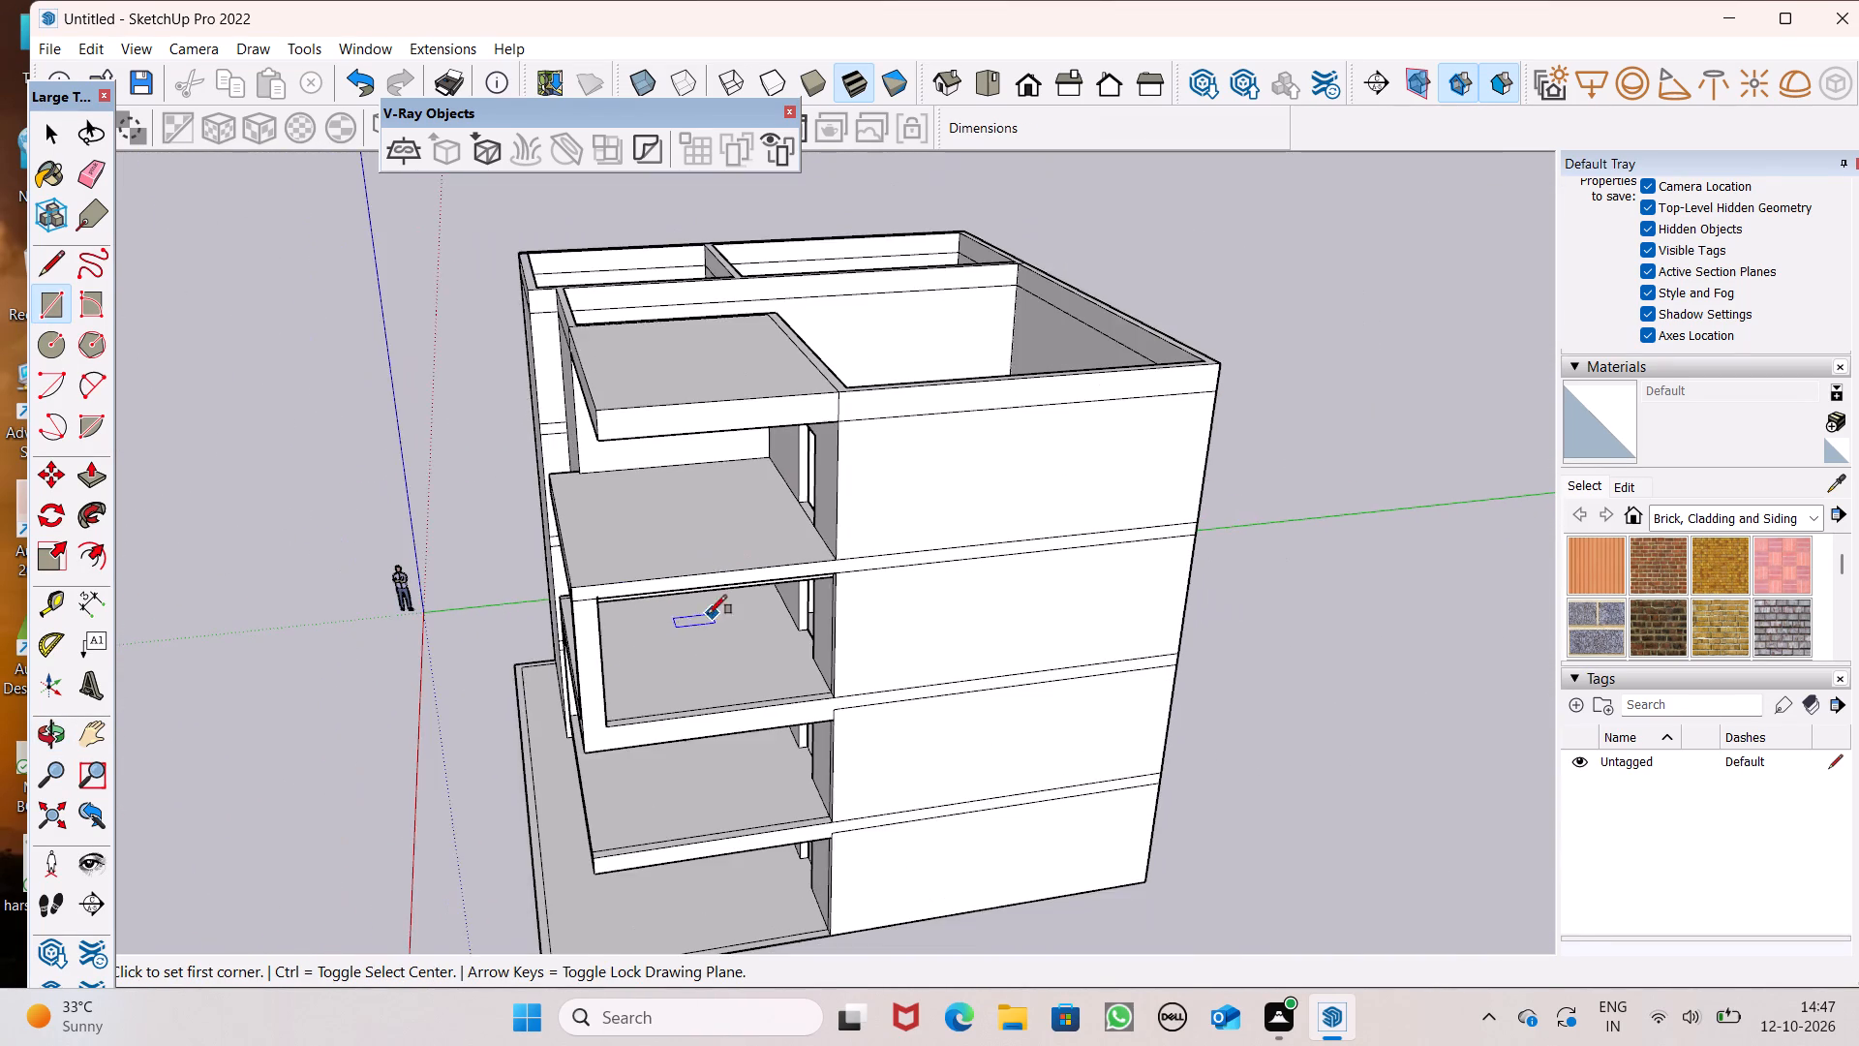
middle_drag(702, 614, 729, 426)
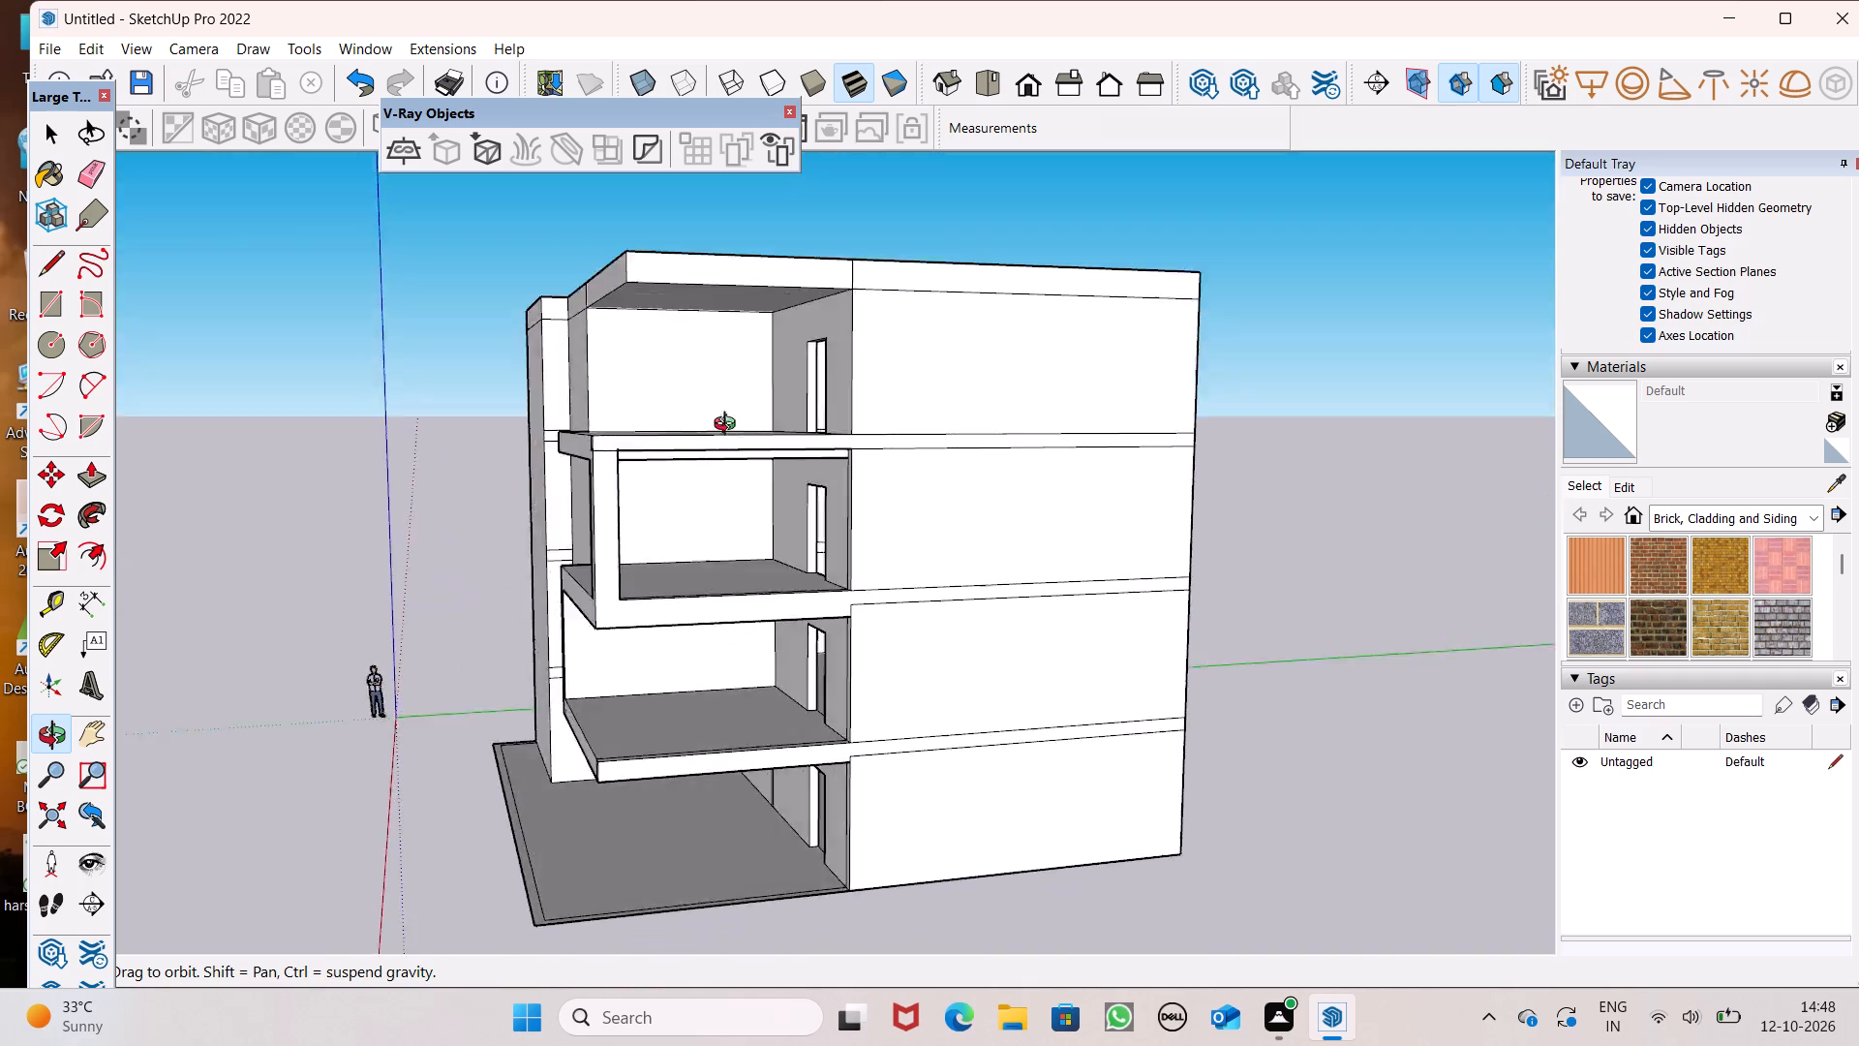
middle_drag(729, 426, 776, 450)
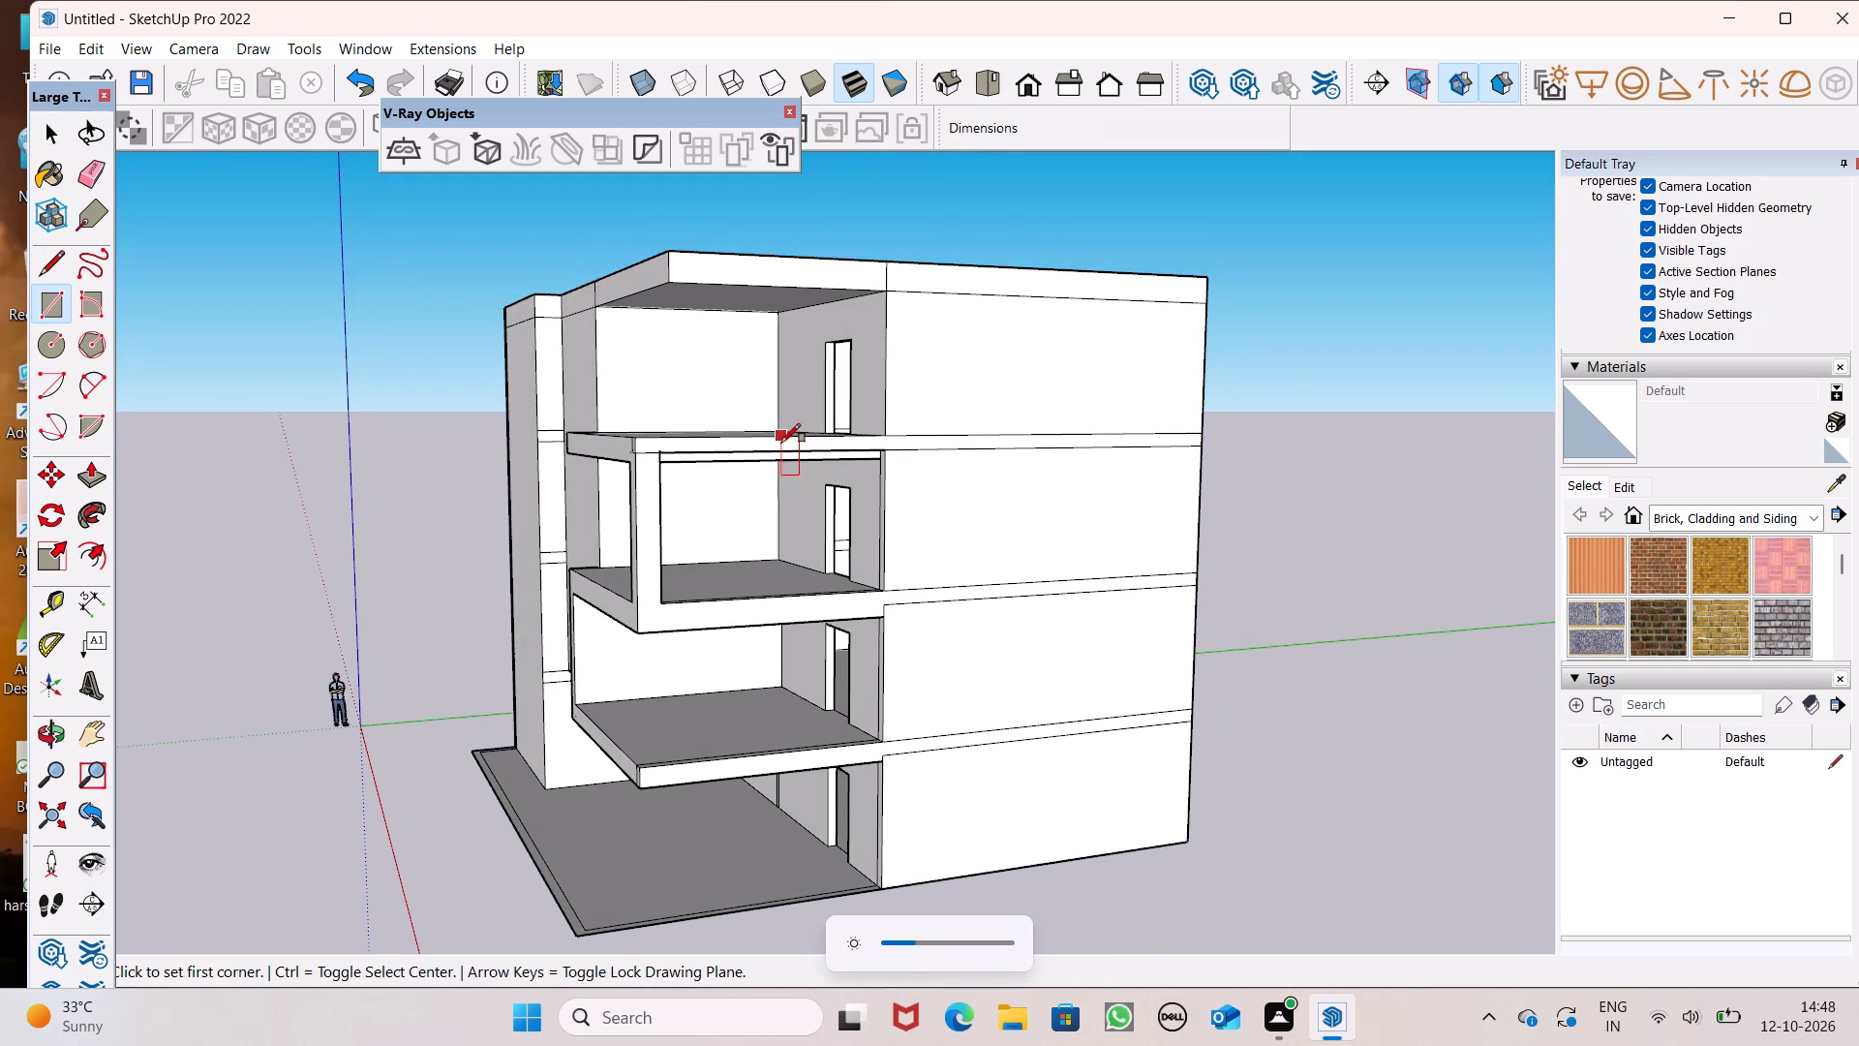
middle_click(836, 447)
scroll(875, 394, down, 4)
middle_drag(938, 523, 1230, 740)
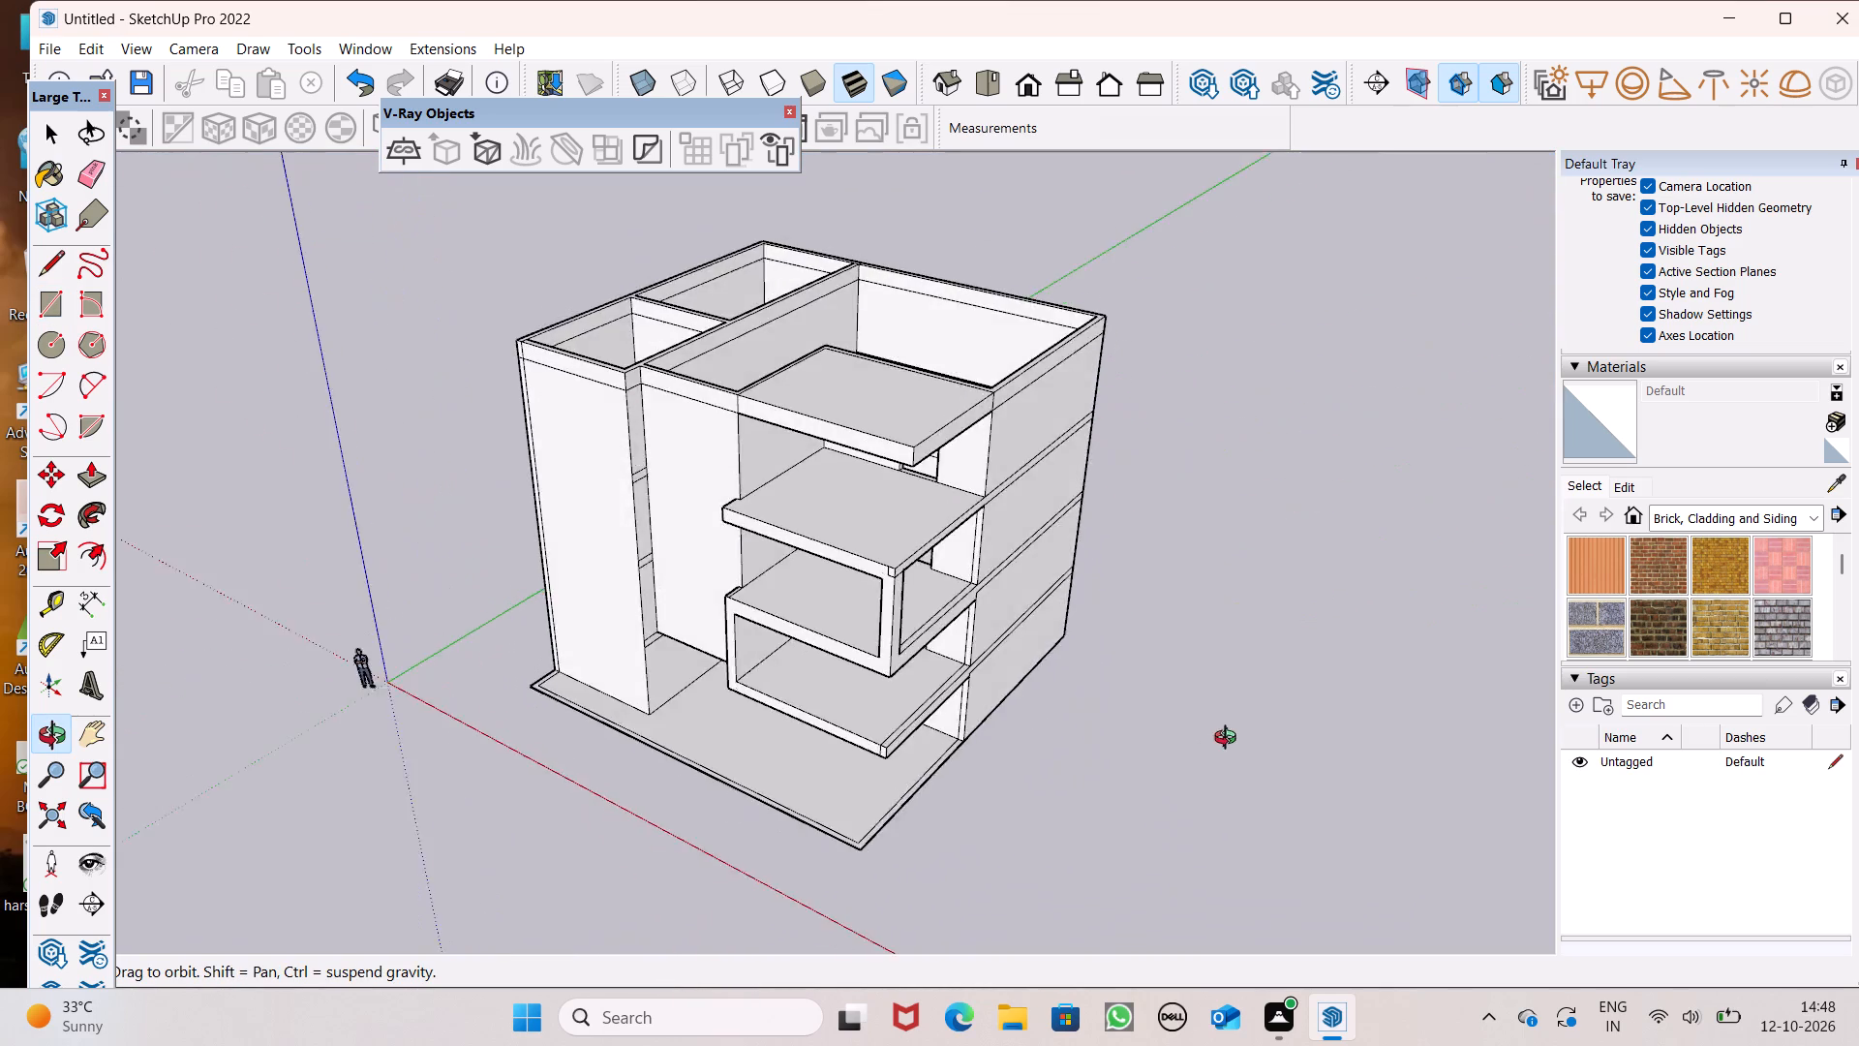
middle_drag(1230, 740, 1406, 743)
Erase the leftover lines near the outer end of the lowest balcony slab, on its top face and front face.
scroll(1163, 701, up, 7)
scroll(1137, 780, up, 1)
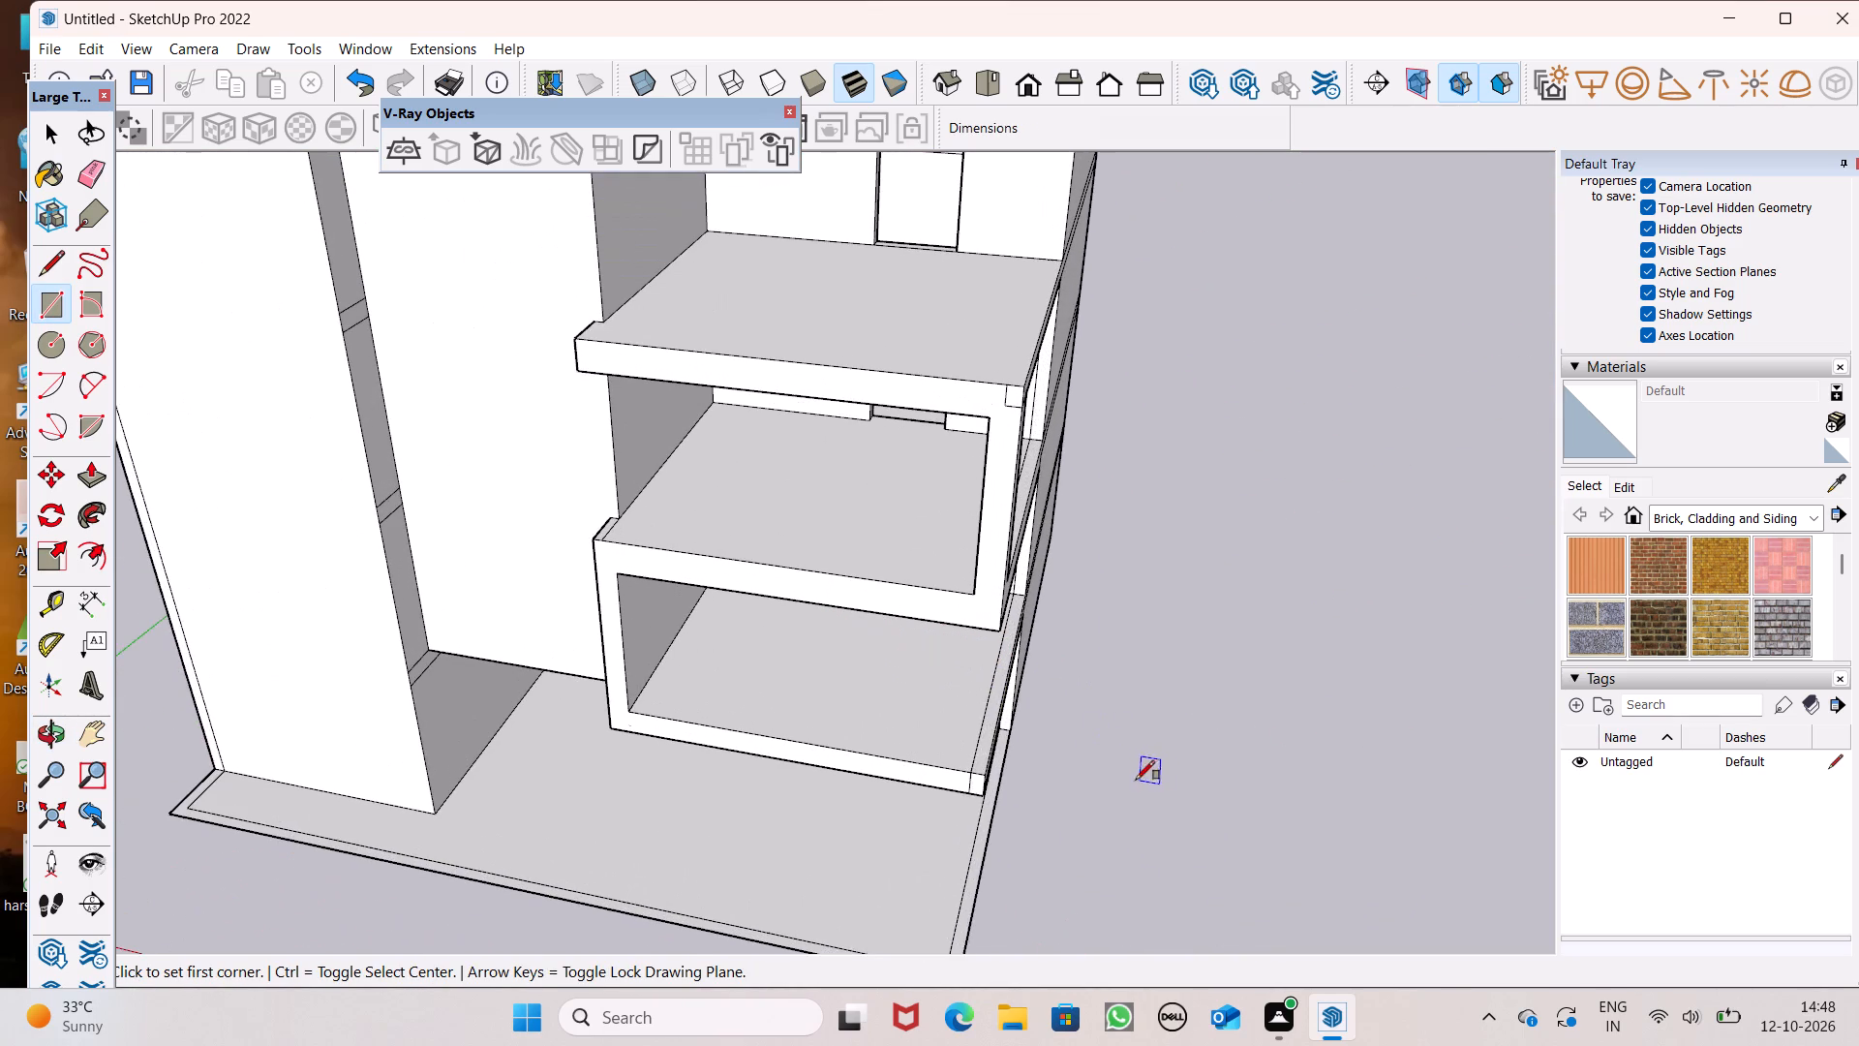
scroll(1118, 768, up, 1)
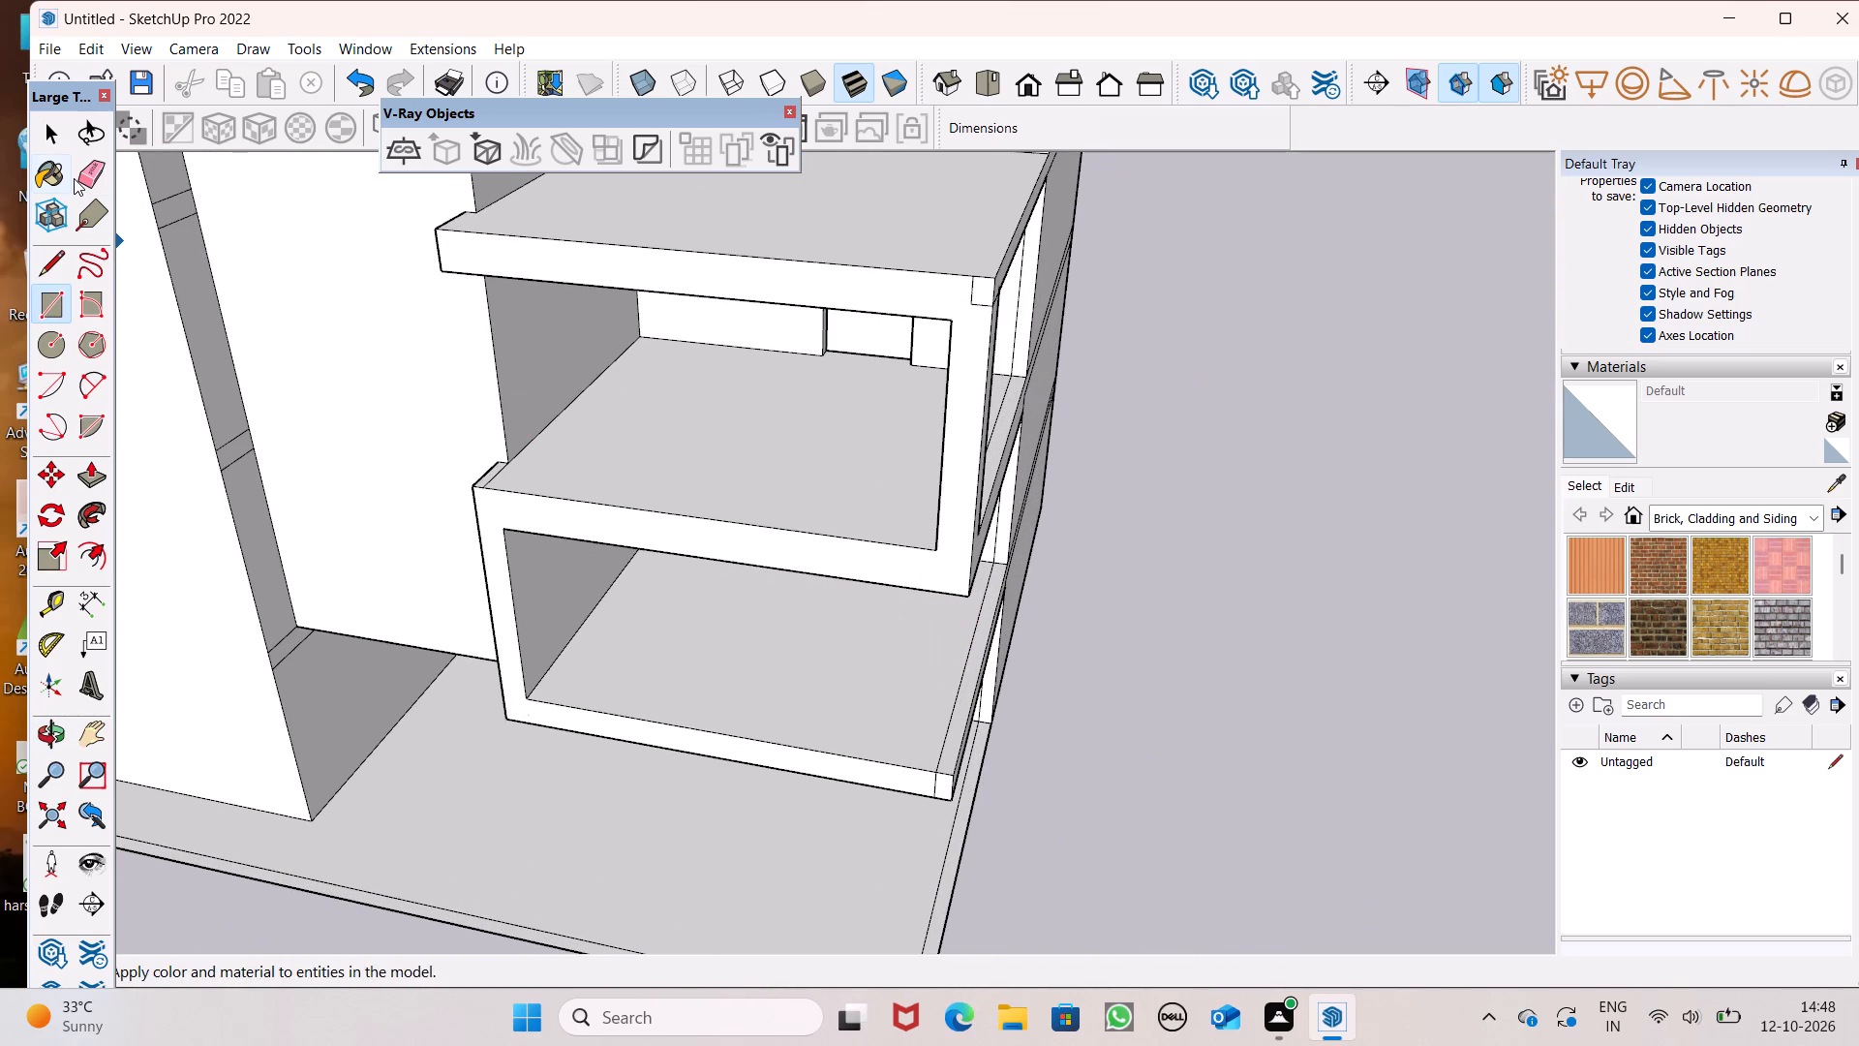
click(74, 177)
scroll(995, 764, up, 6)
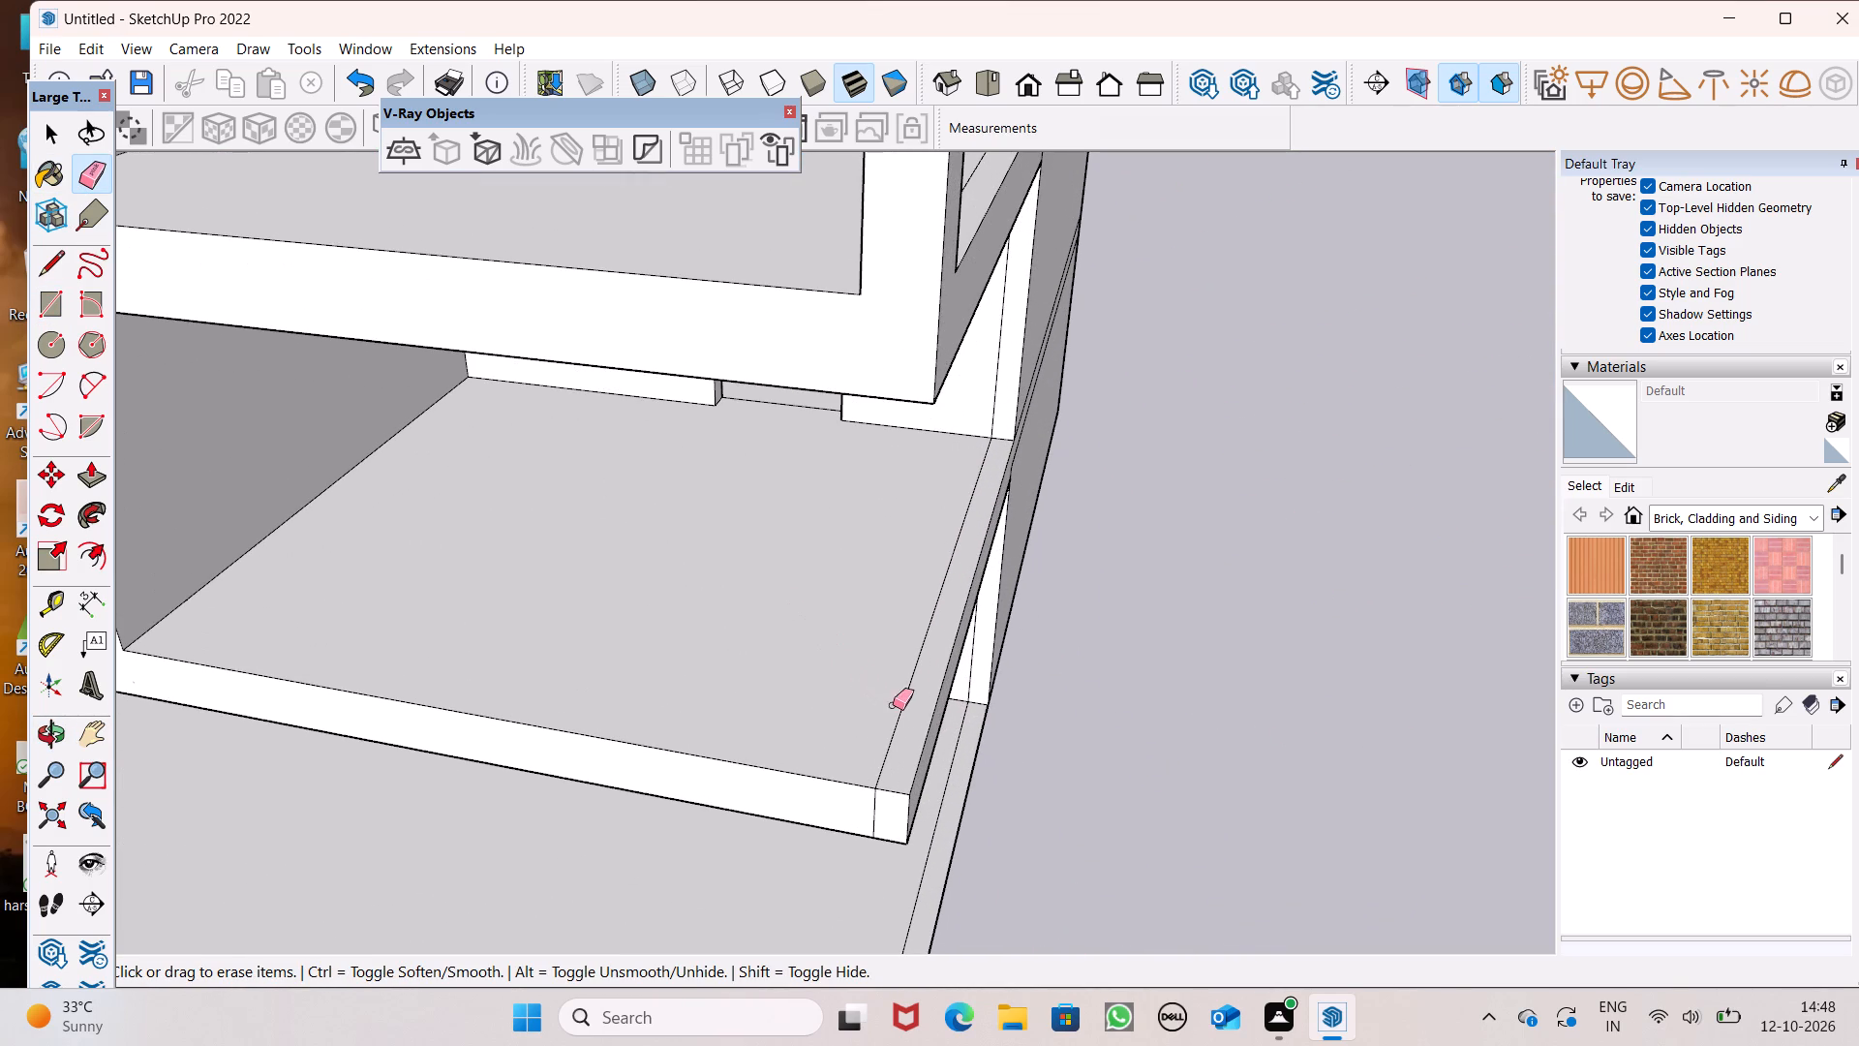
drag(898, 709, 916, 715)
scroll(879, 804, up, 1)
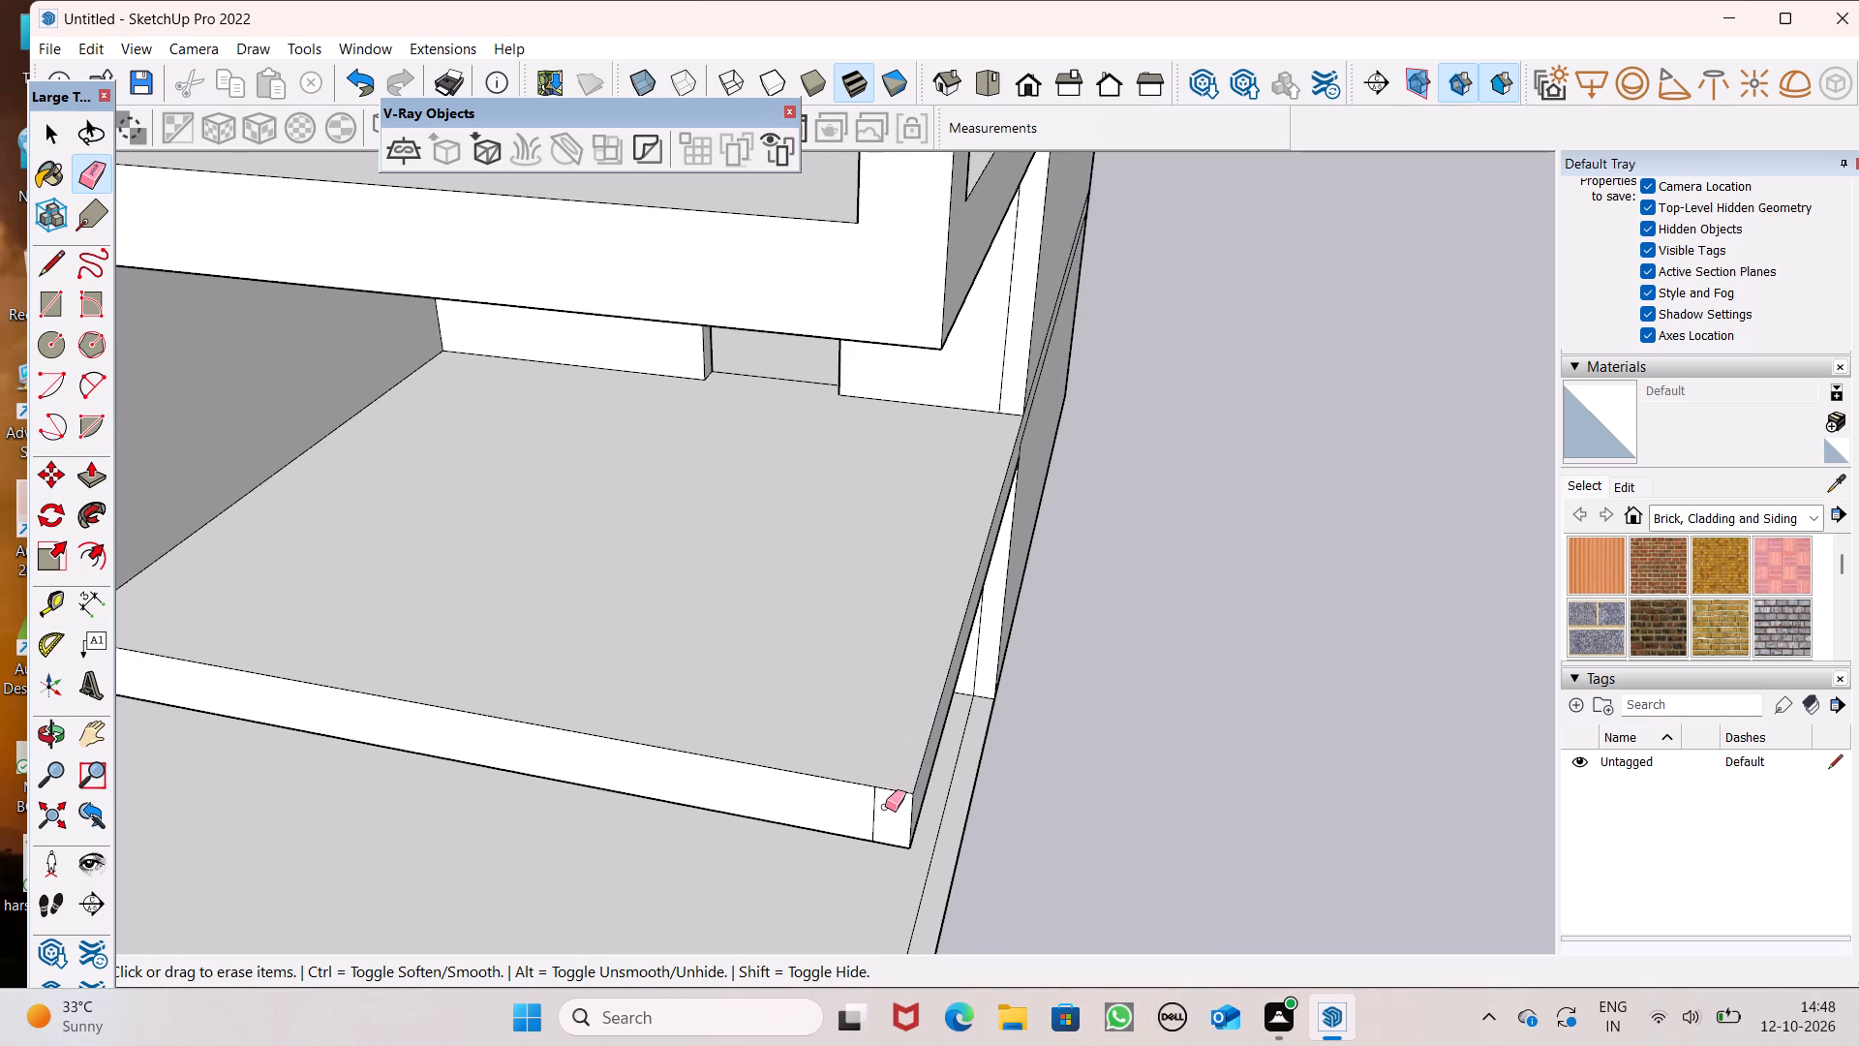
click(885, 807)
drag(883, 818, 854, 804)
Examine the stacked balconies from below, the front and above for leftover edges and how the slabs line up.
scroll(904, 670, down, 4)
middle_drag(1015, 766, 759, 292)
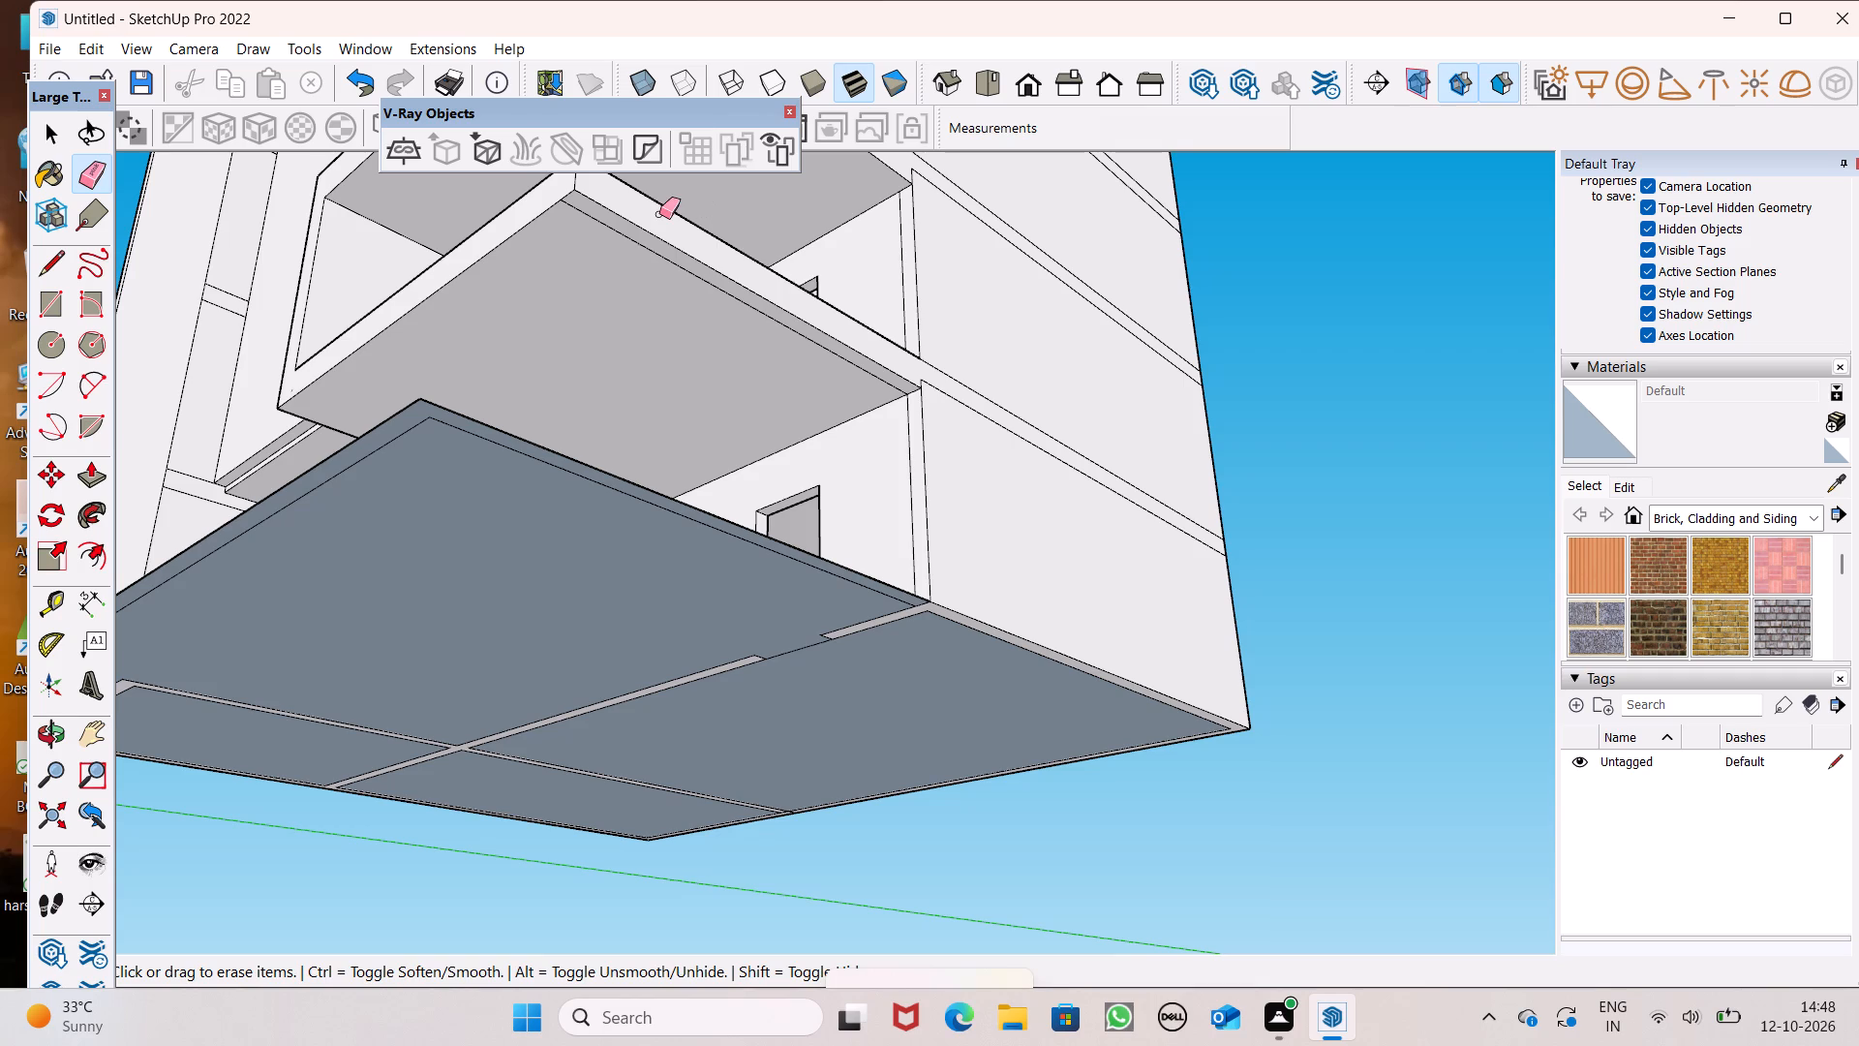
key(space)
scroll(659, 219, down, 3)
middle_drag(710, 217, 776, 278)
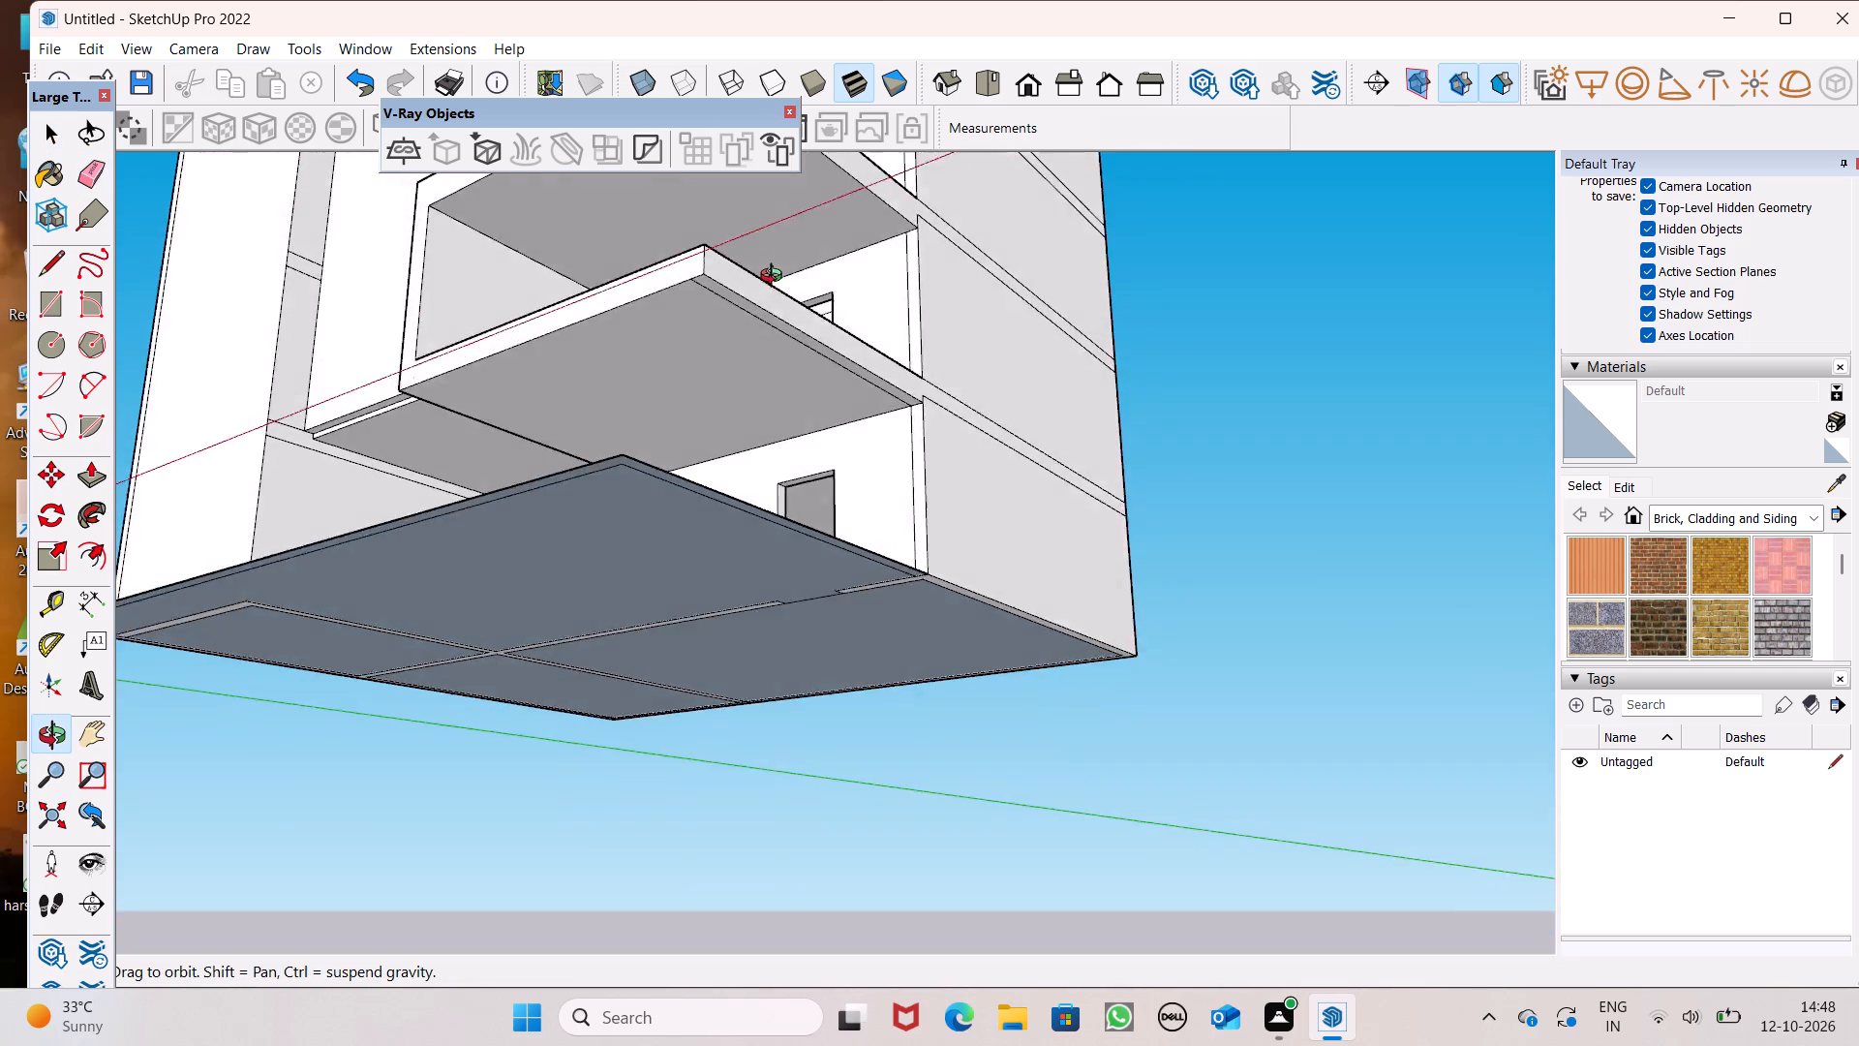
middle_drag(776, 278, 987, 567)
middle_drag(1032, 560, 1069, 560)
scroll(932, 179, down, 5)
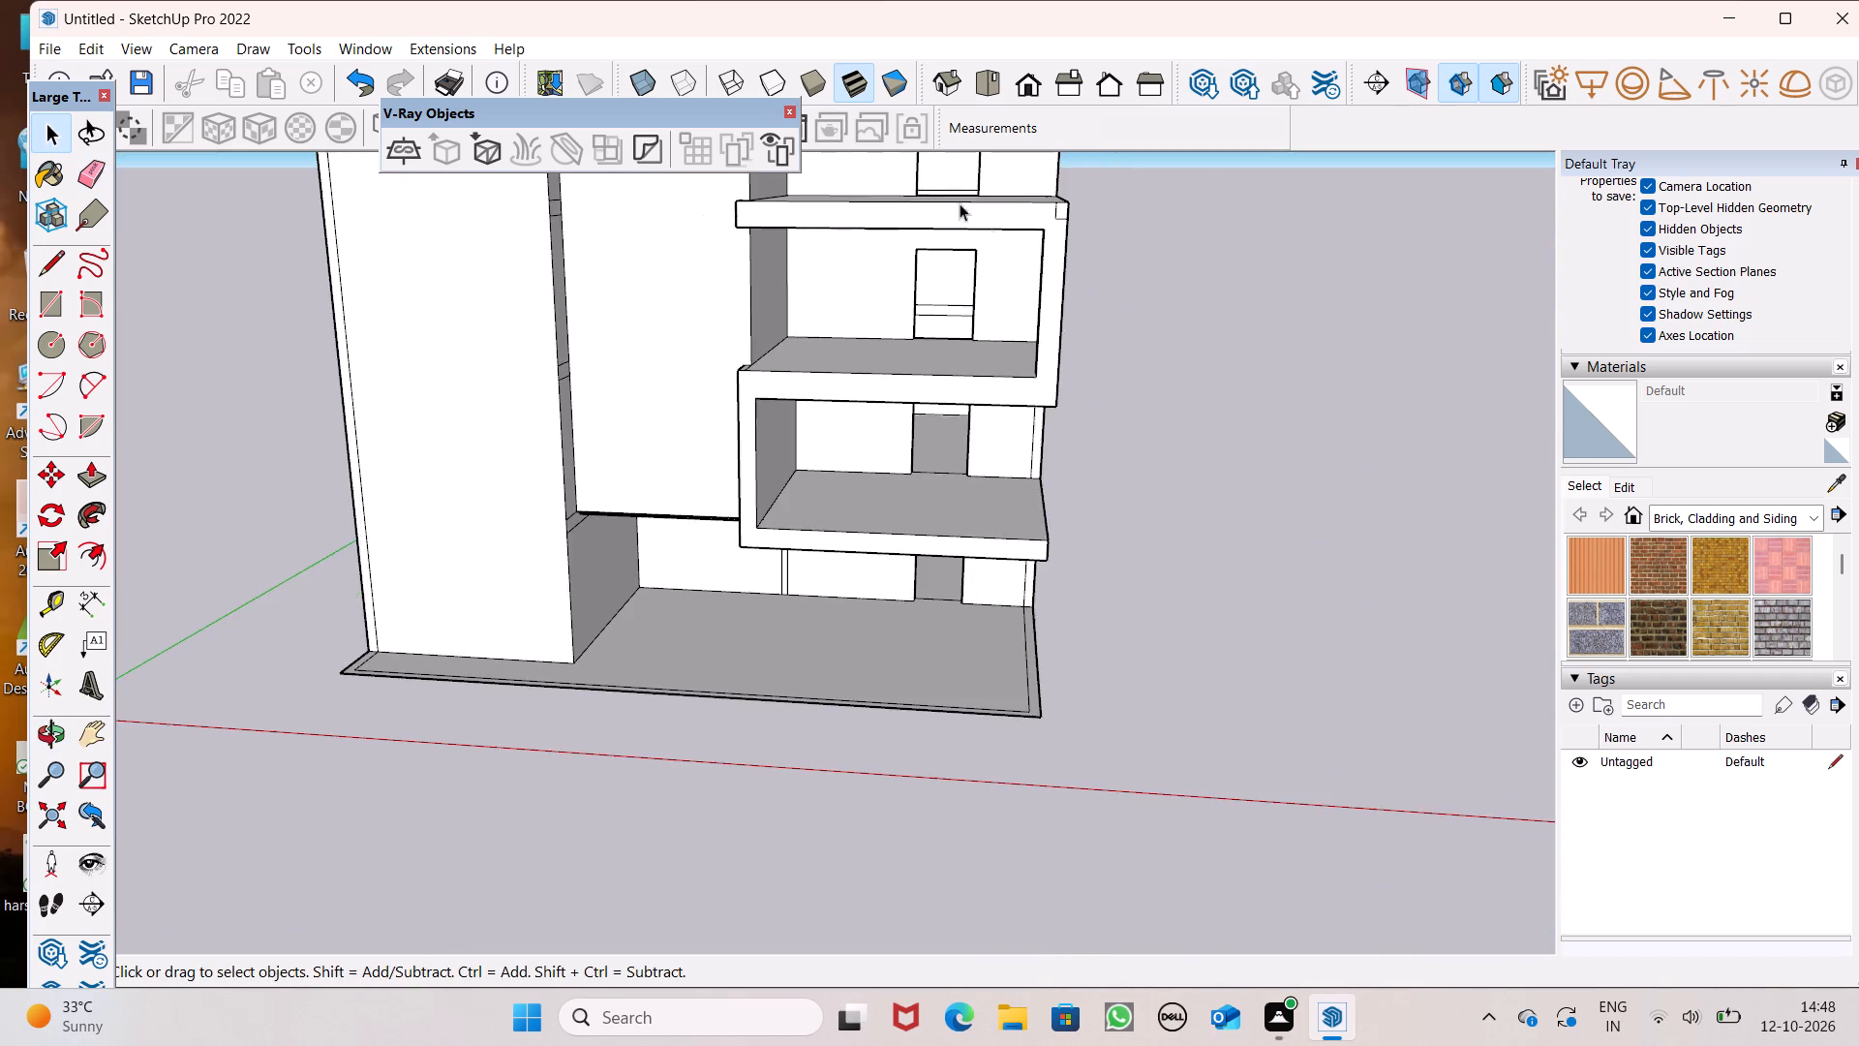
middle_drag(994, 270, 1059, 432)
middle_drag(1064, 407, 1004, 417)
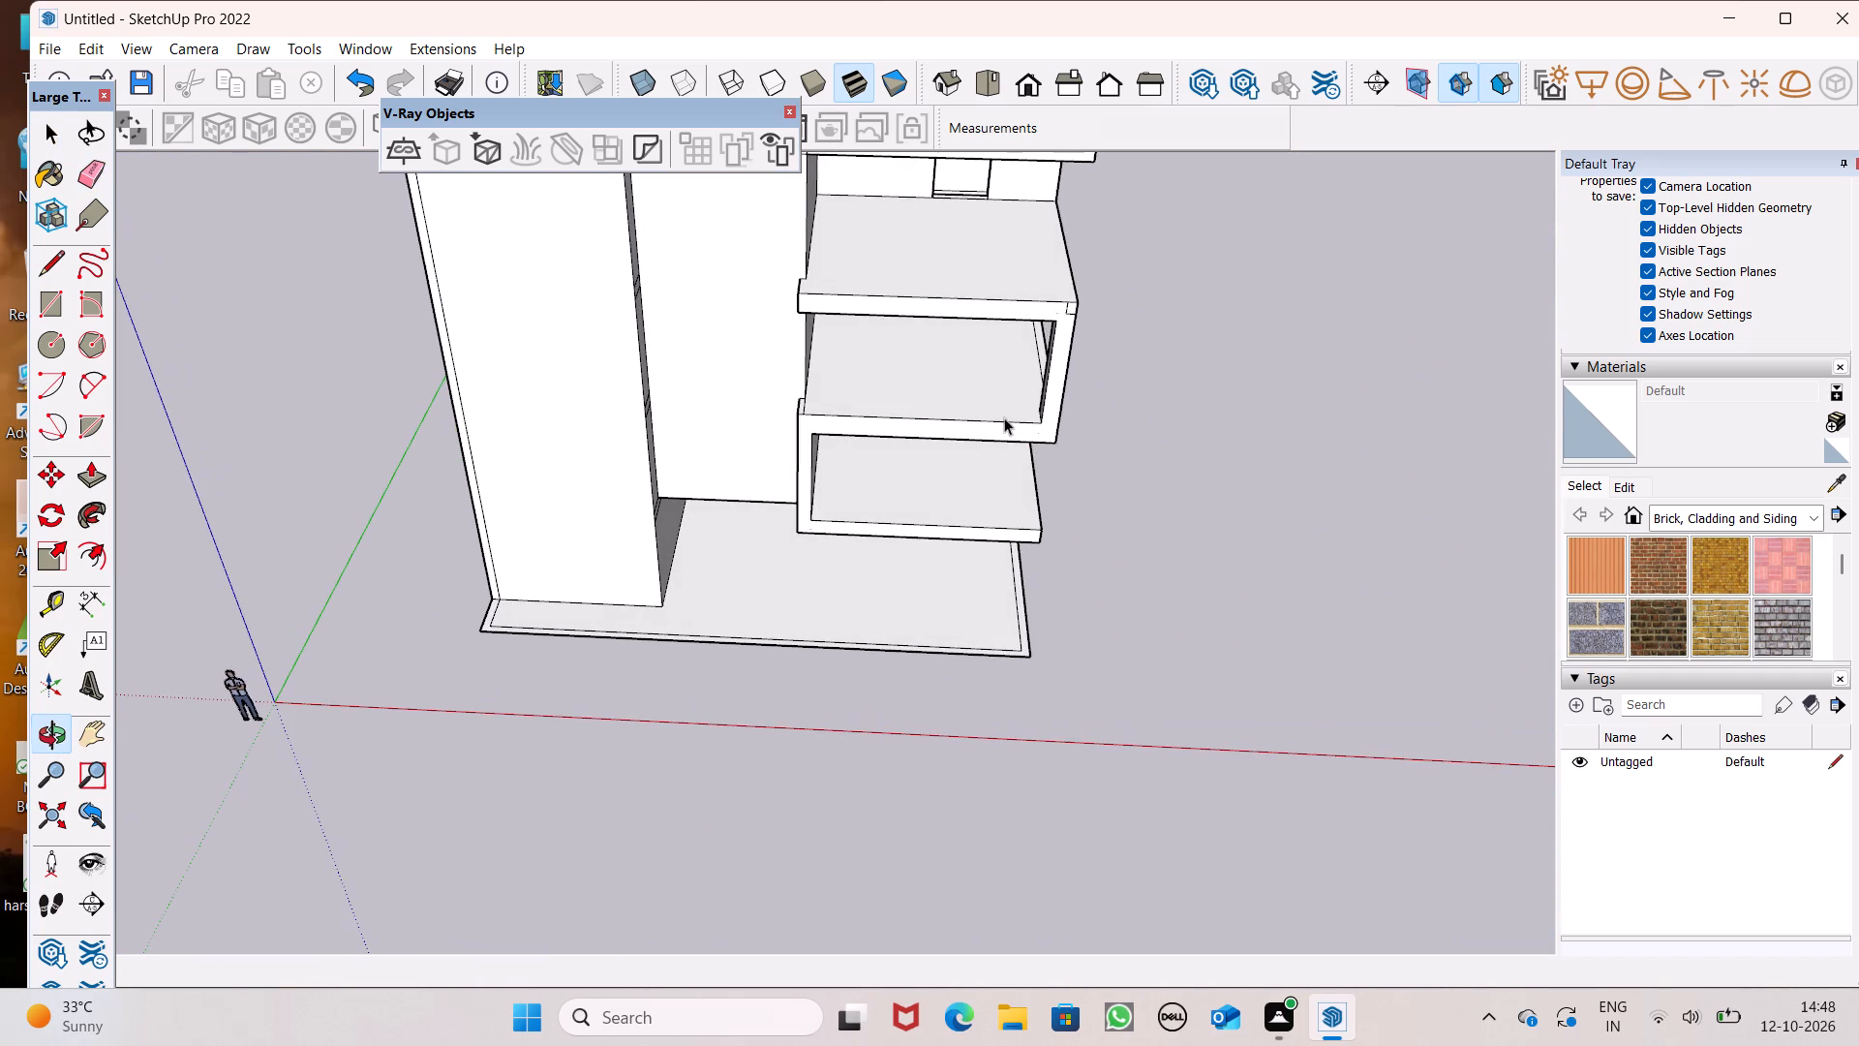
middle_drag(1004, 417, 1043, 448)
Draw a small rectangle of about 1' 2" by 10" on the lowest balcony's floor, near its outer front corner.
click(52, 308)
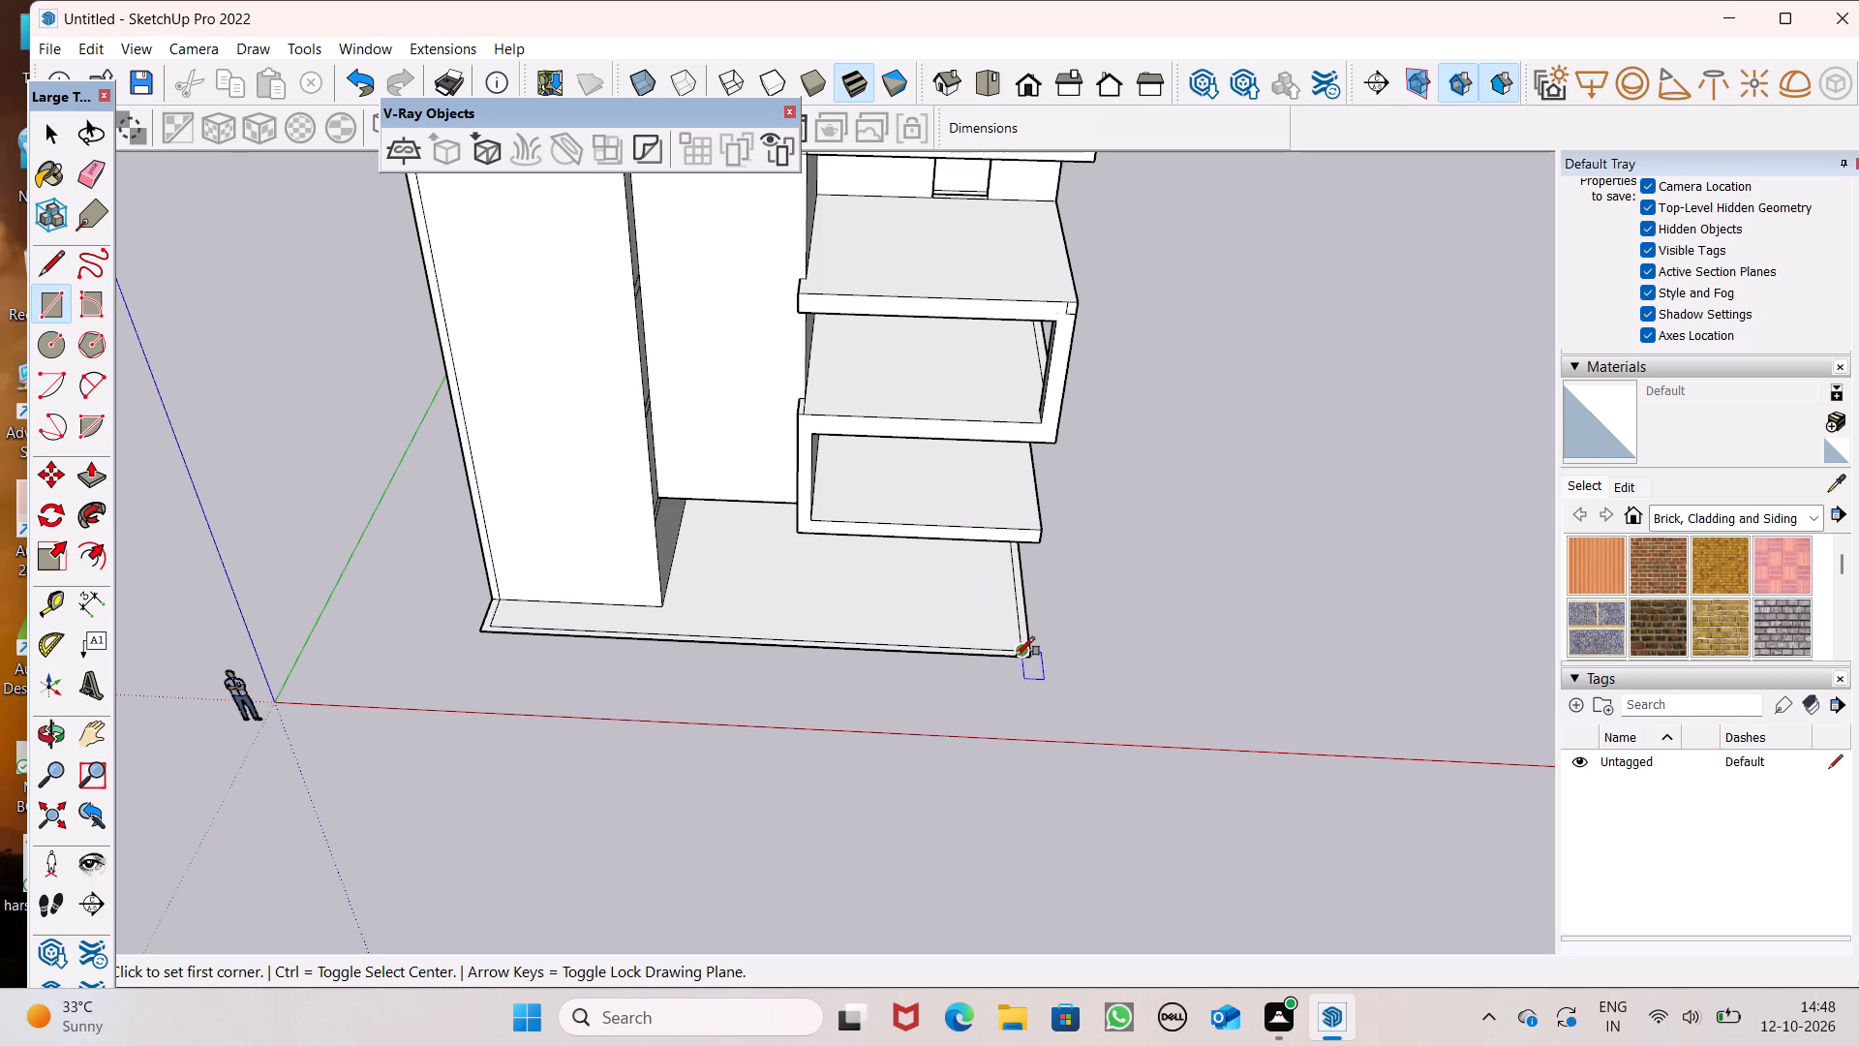
scroll(976, 512, up, 6)
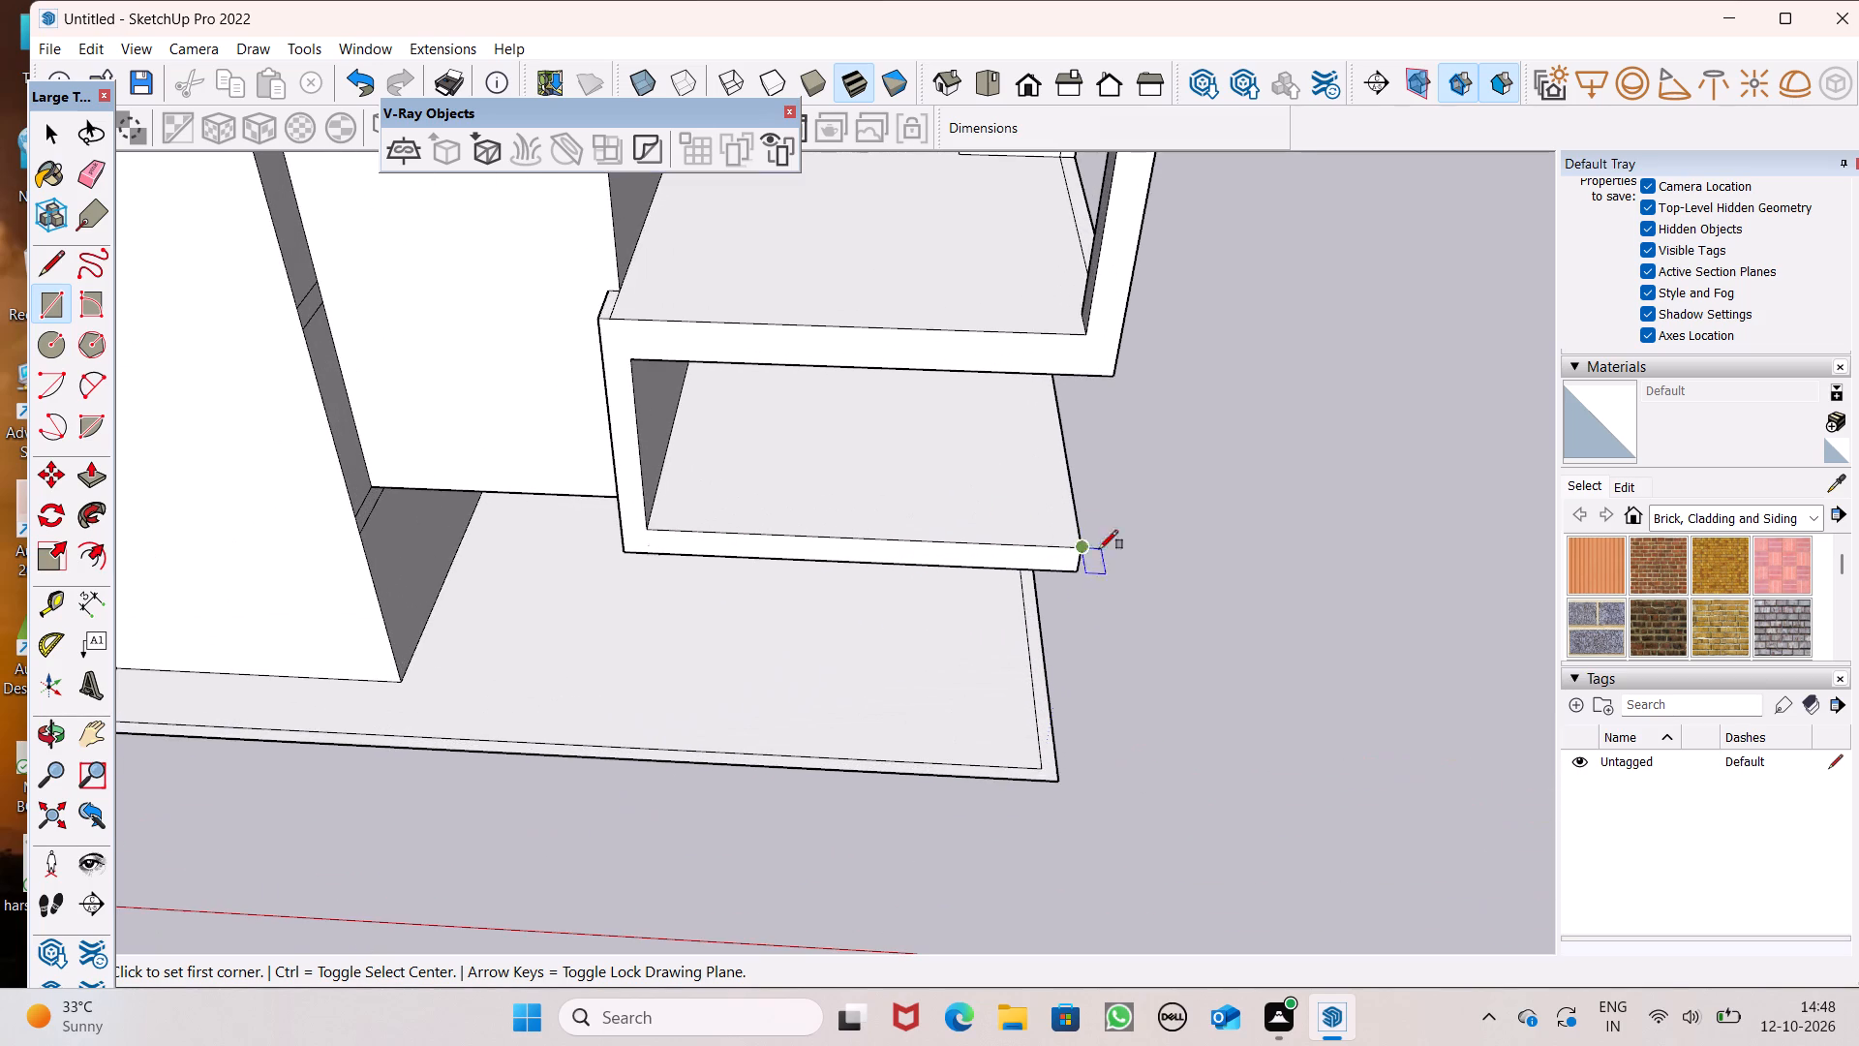
middle_drag(1170, 570, 1147, 507)
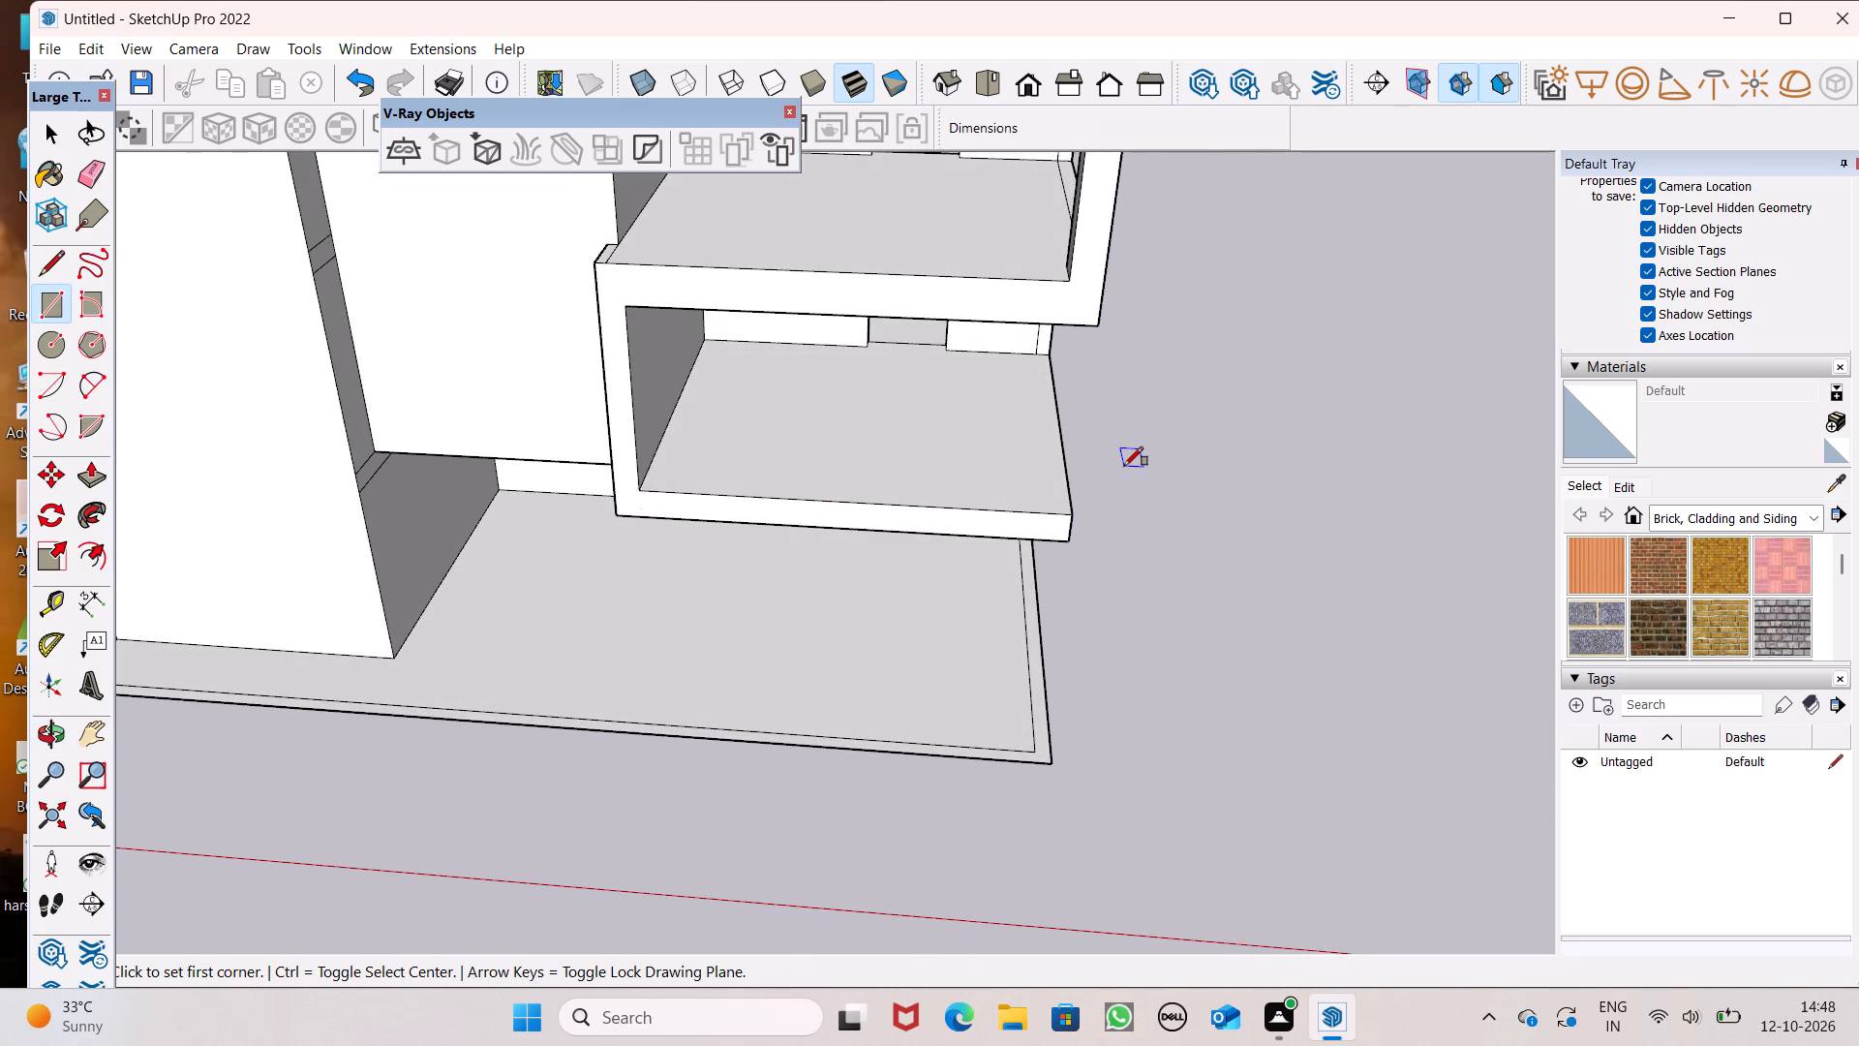
middle_drag(1125, 461, 1139, 421)
scroll(1034, 491, up, 1)
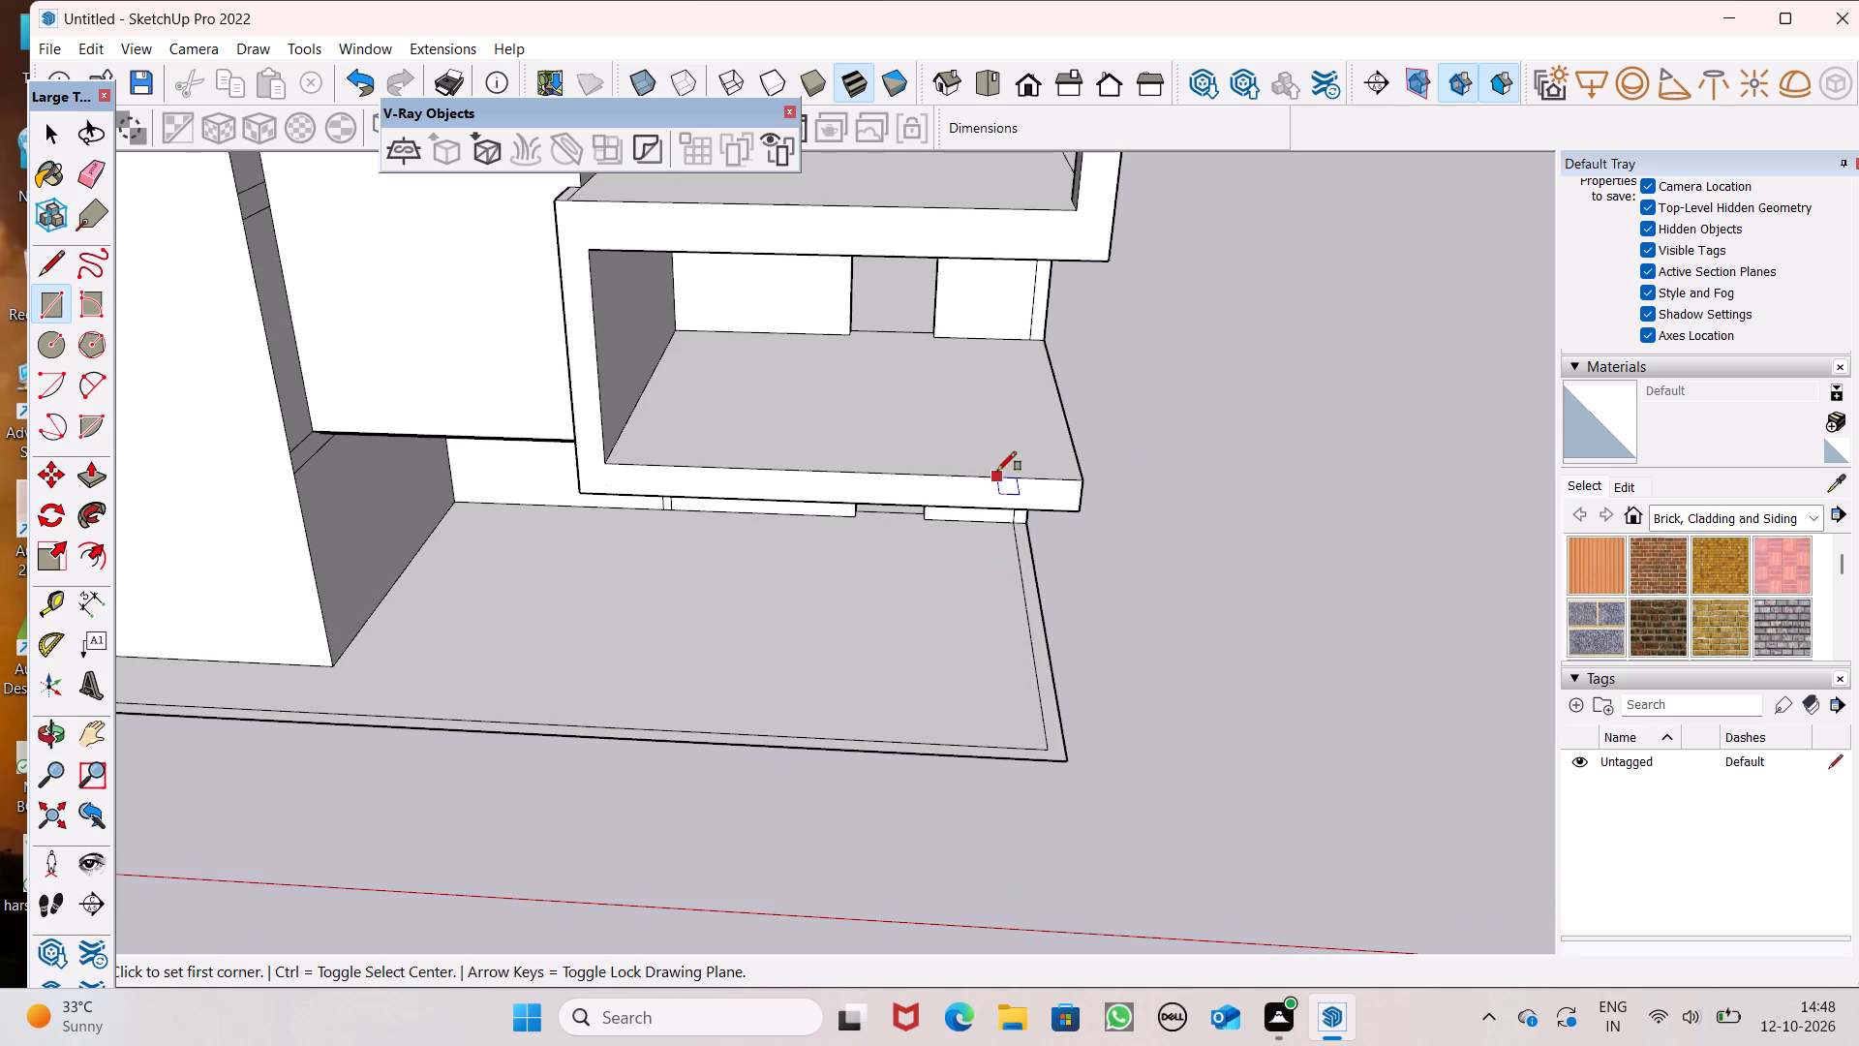
scroll(997, 483, down, 4)
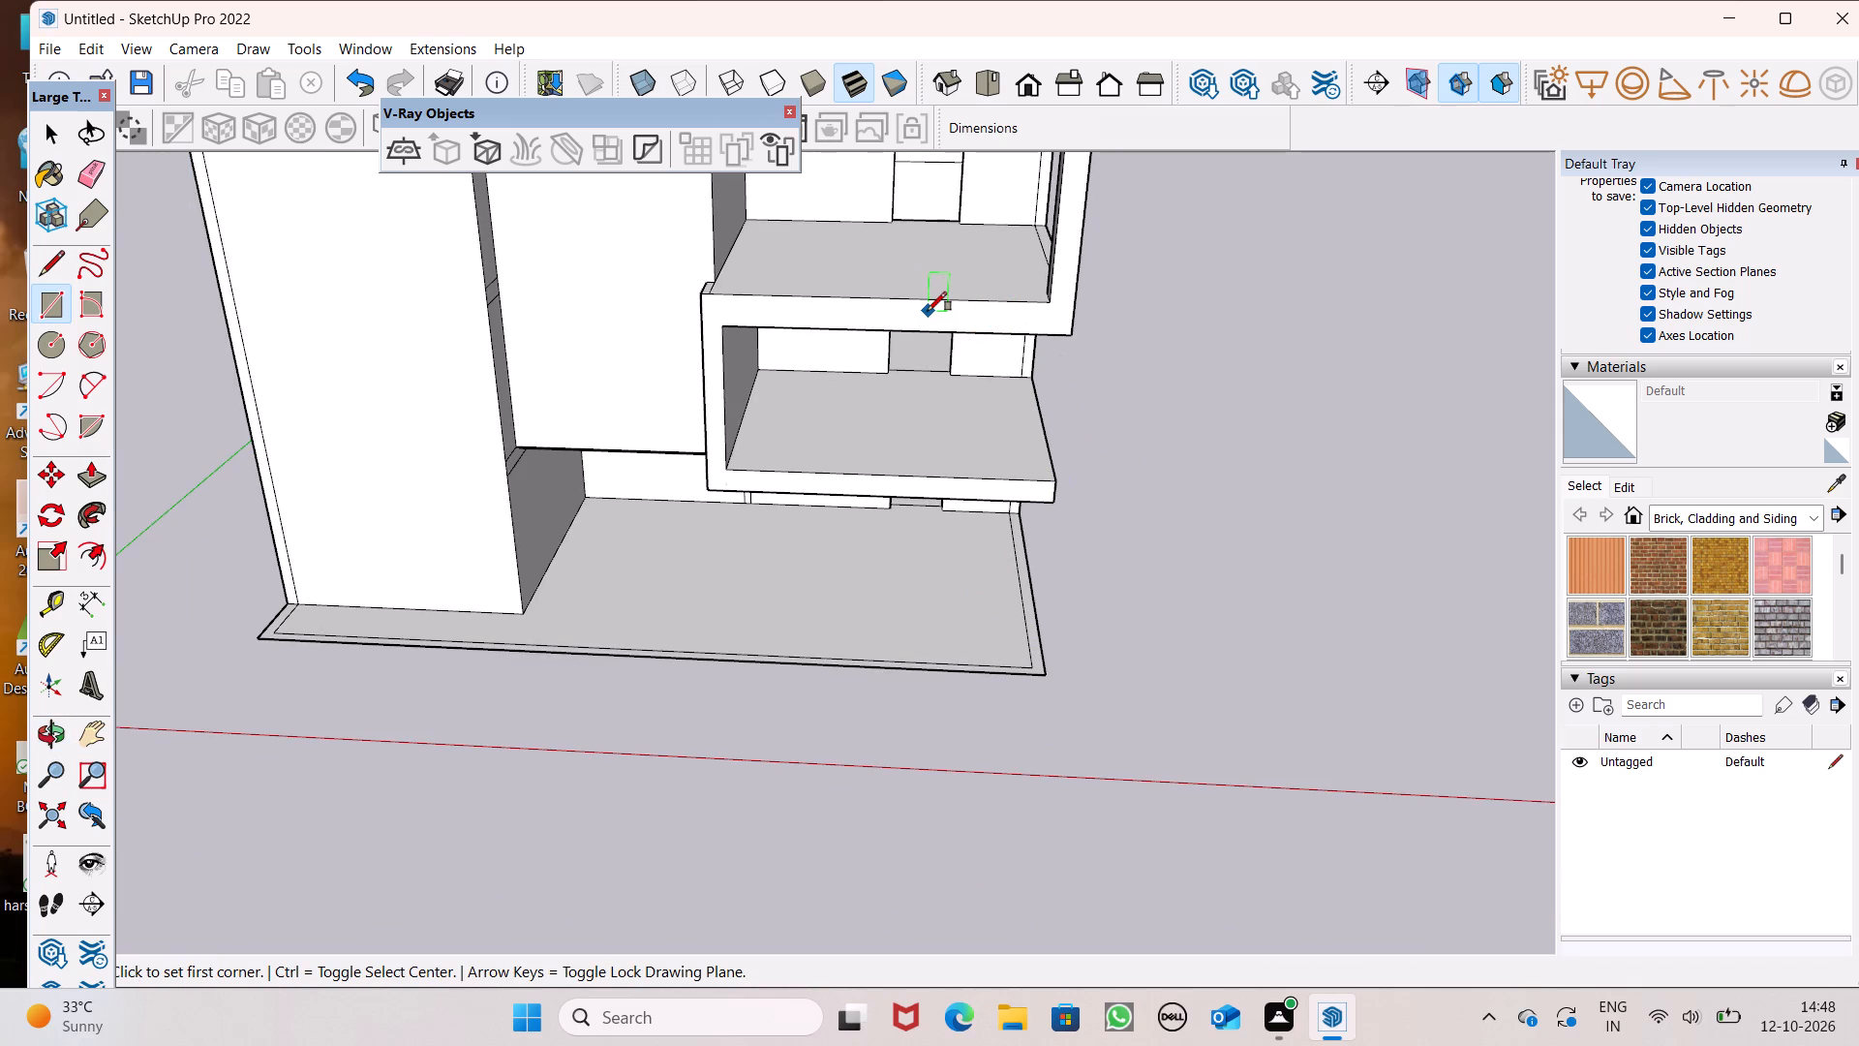
scroll(995, 373, up, 1)
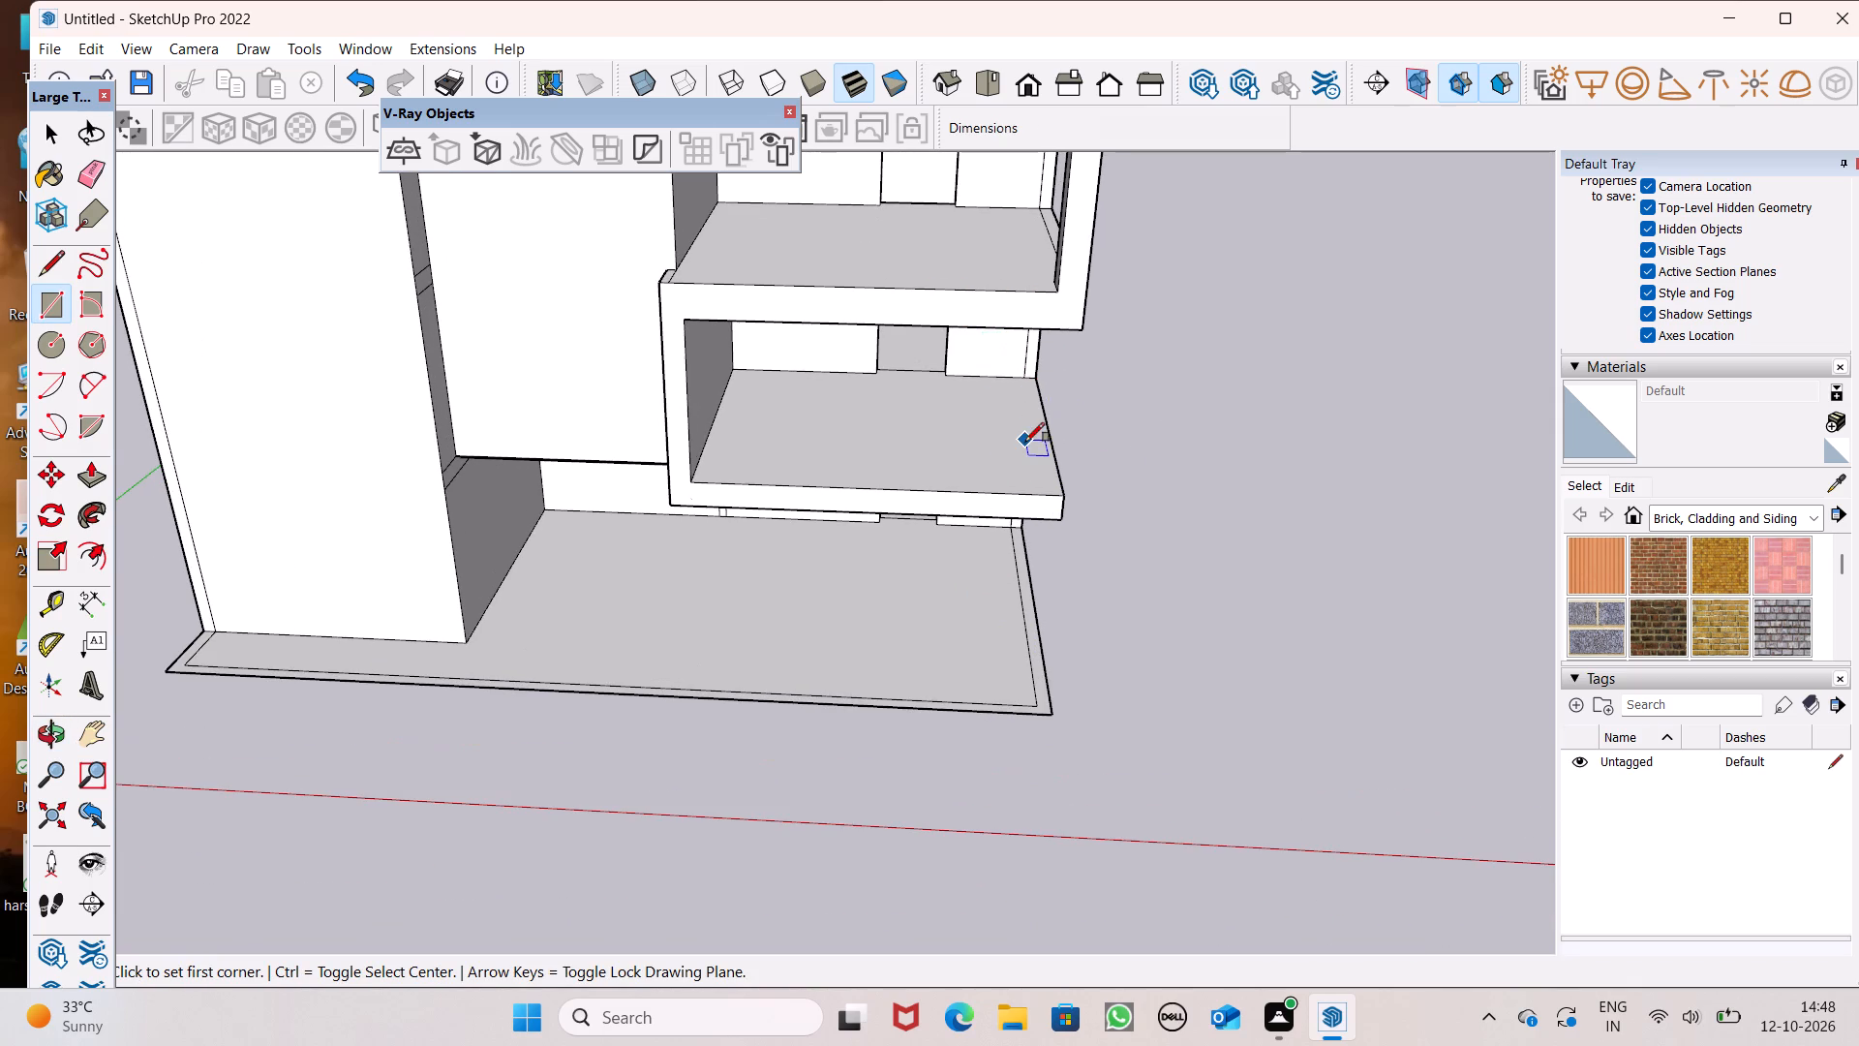
middle_drag(1024, 448, 1027, 513)
scroll(1011, 451, up, 5)
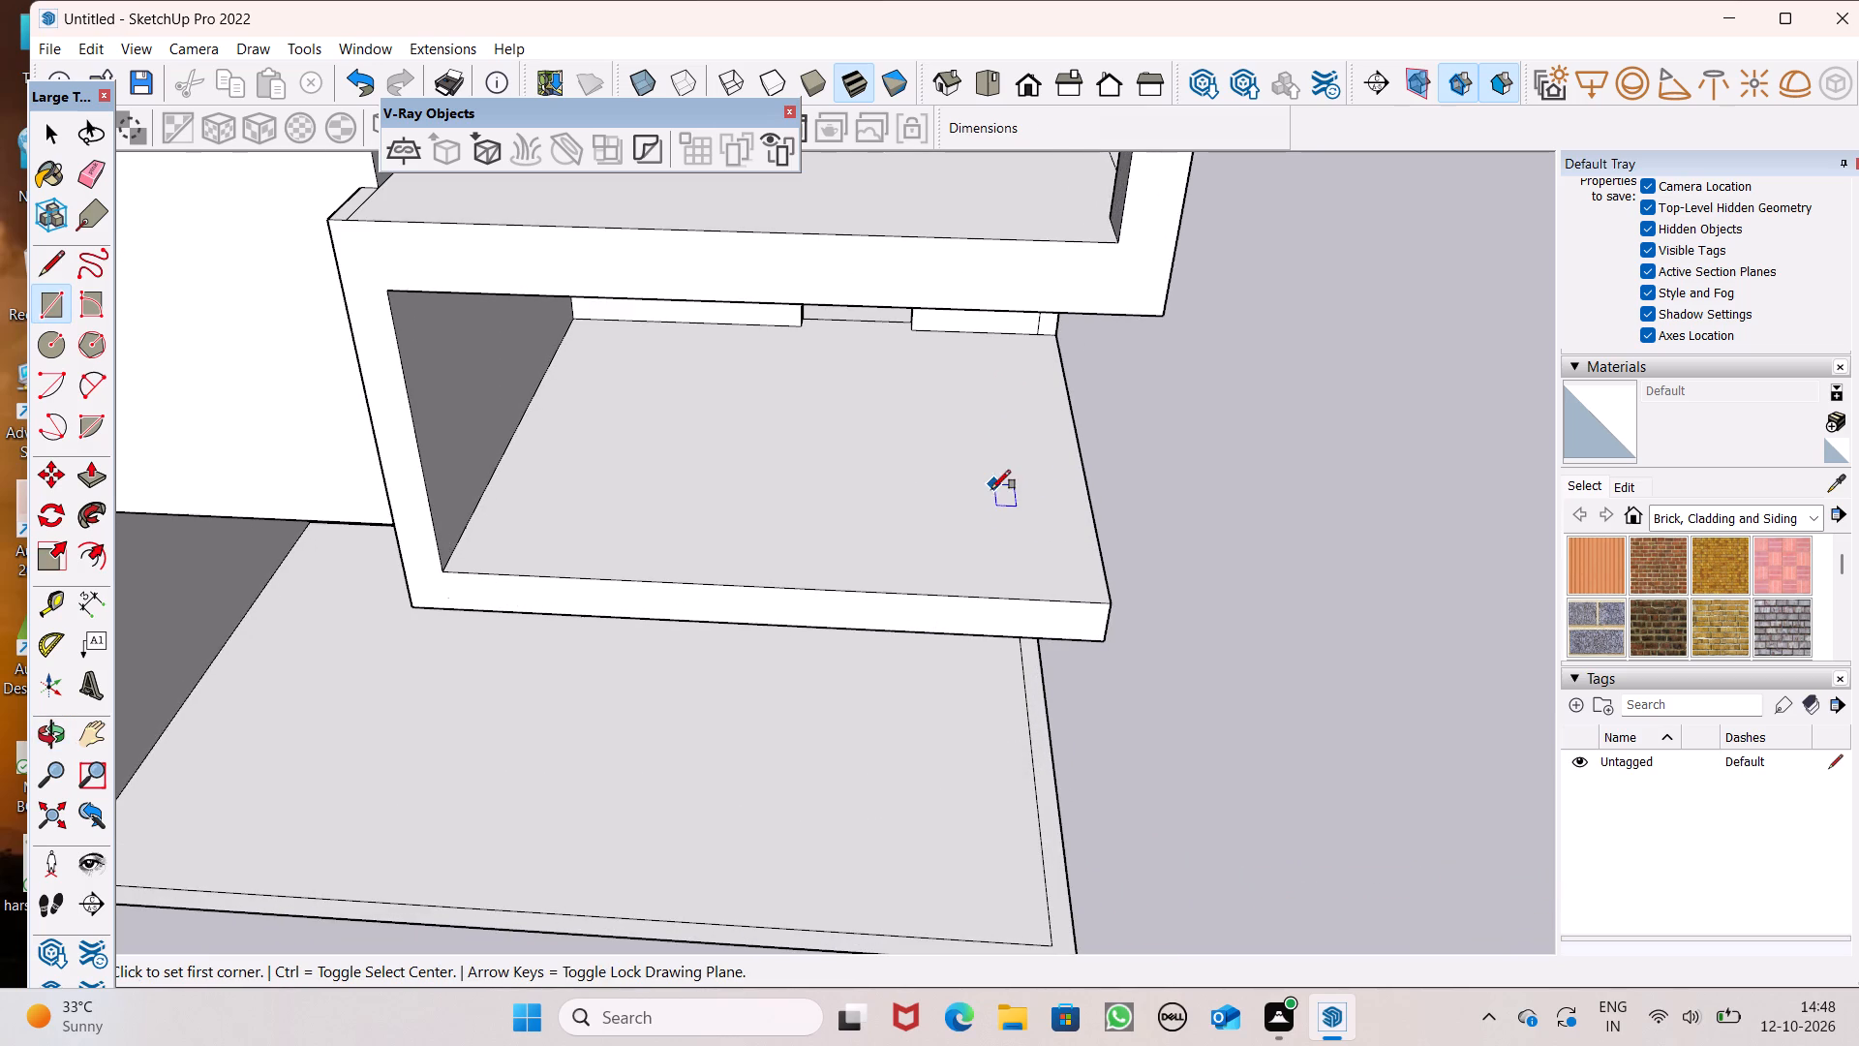
scroll(1007, 503, up, 6)
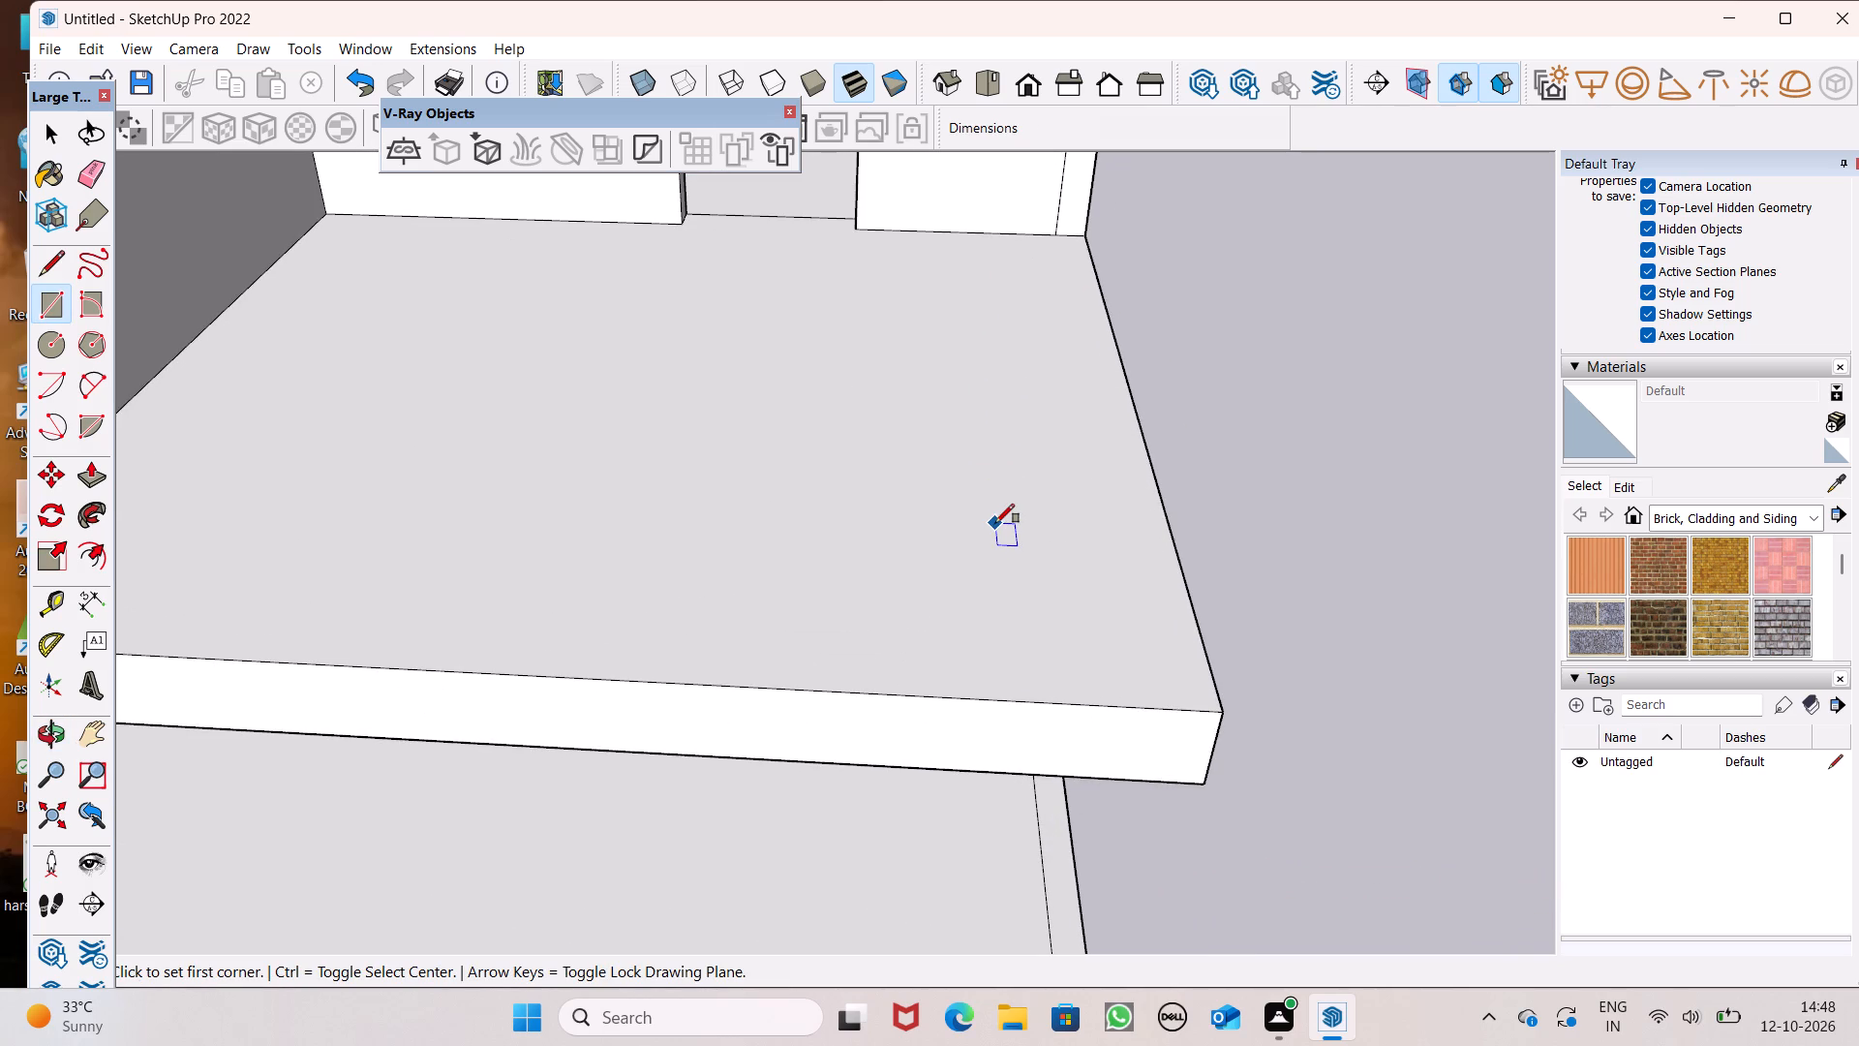
click(996, 520)
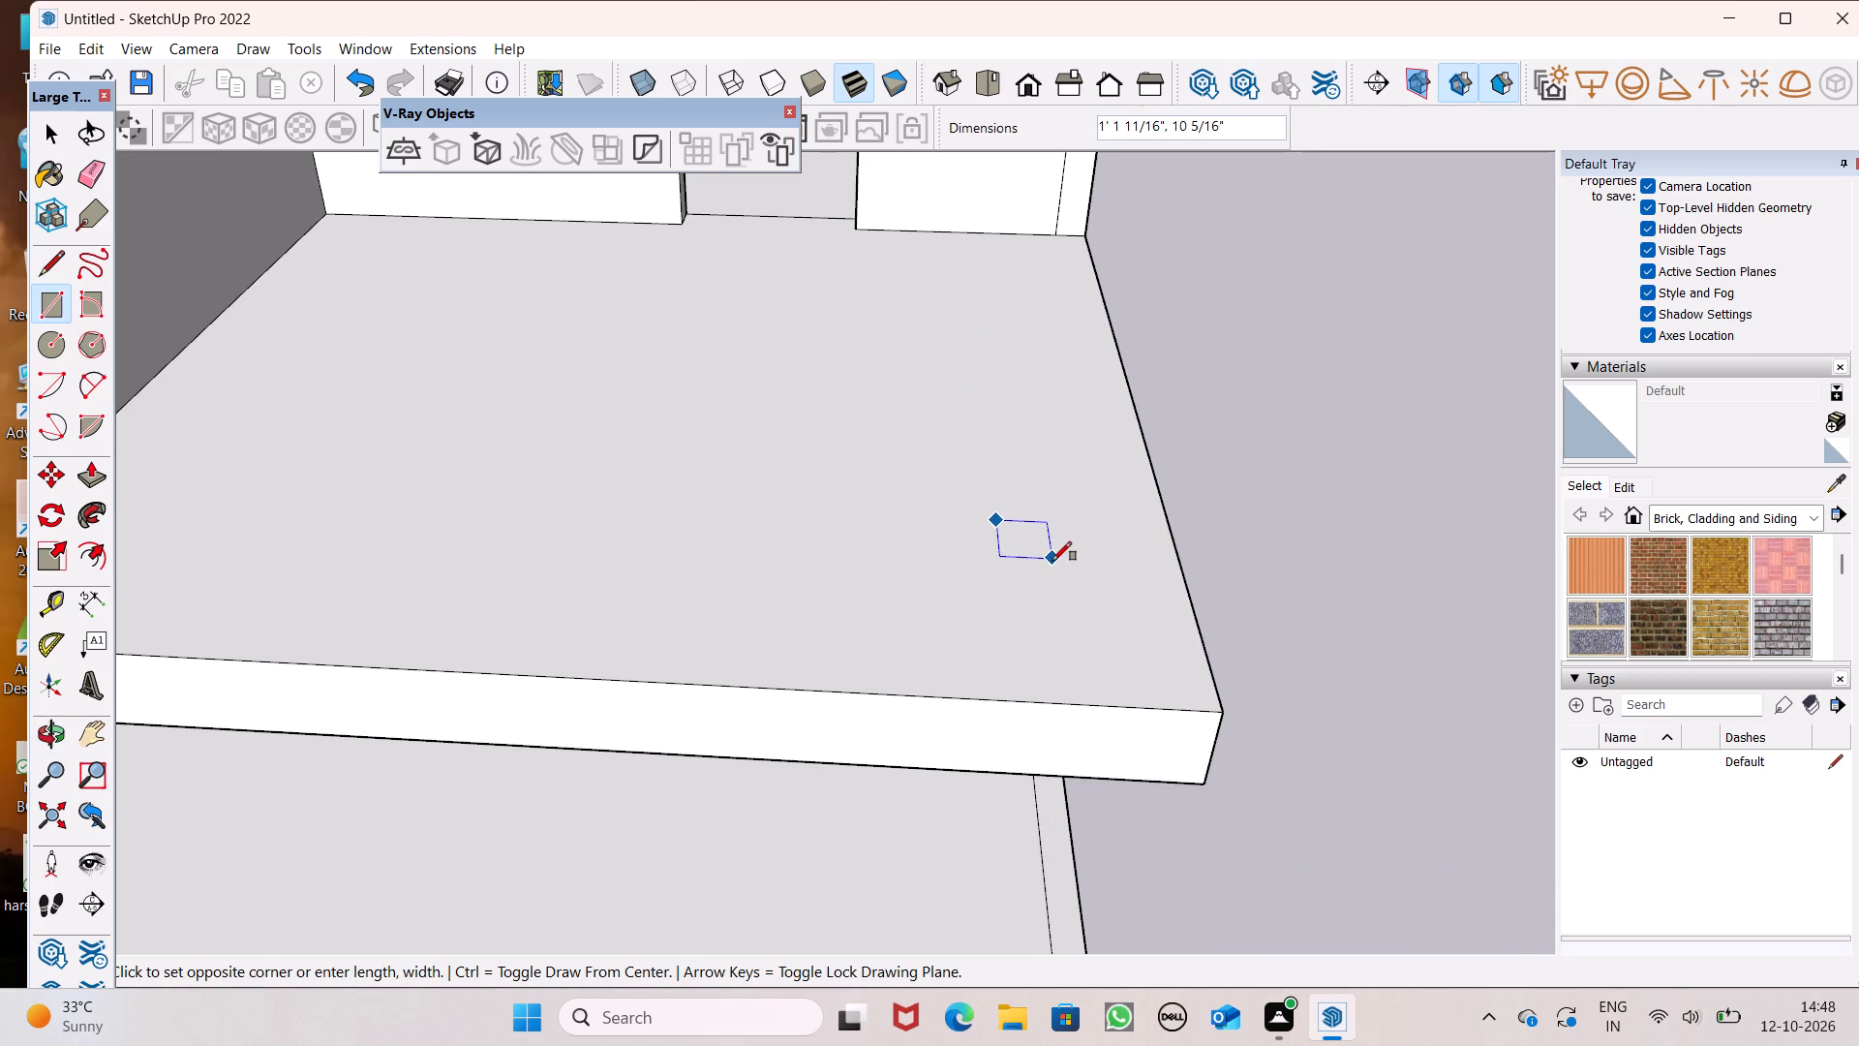
click(1052, 561)
key(space)
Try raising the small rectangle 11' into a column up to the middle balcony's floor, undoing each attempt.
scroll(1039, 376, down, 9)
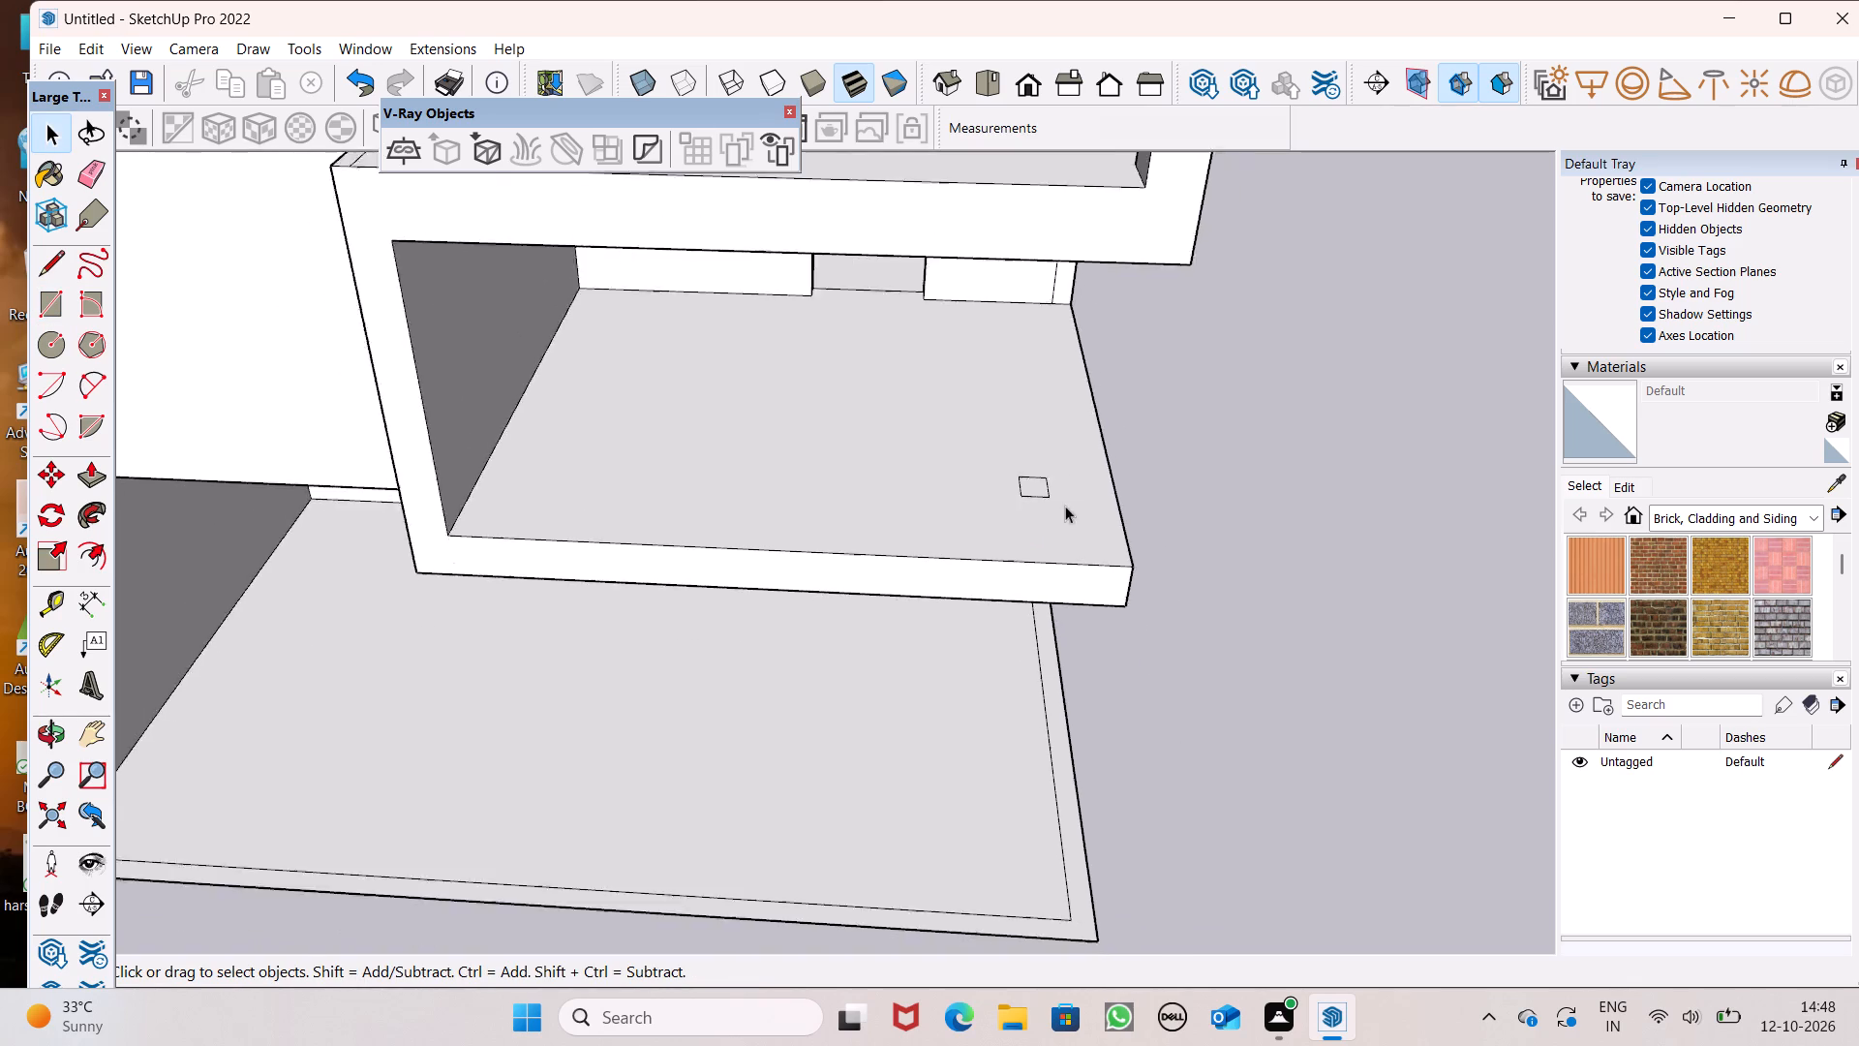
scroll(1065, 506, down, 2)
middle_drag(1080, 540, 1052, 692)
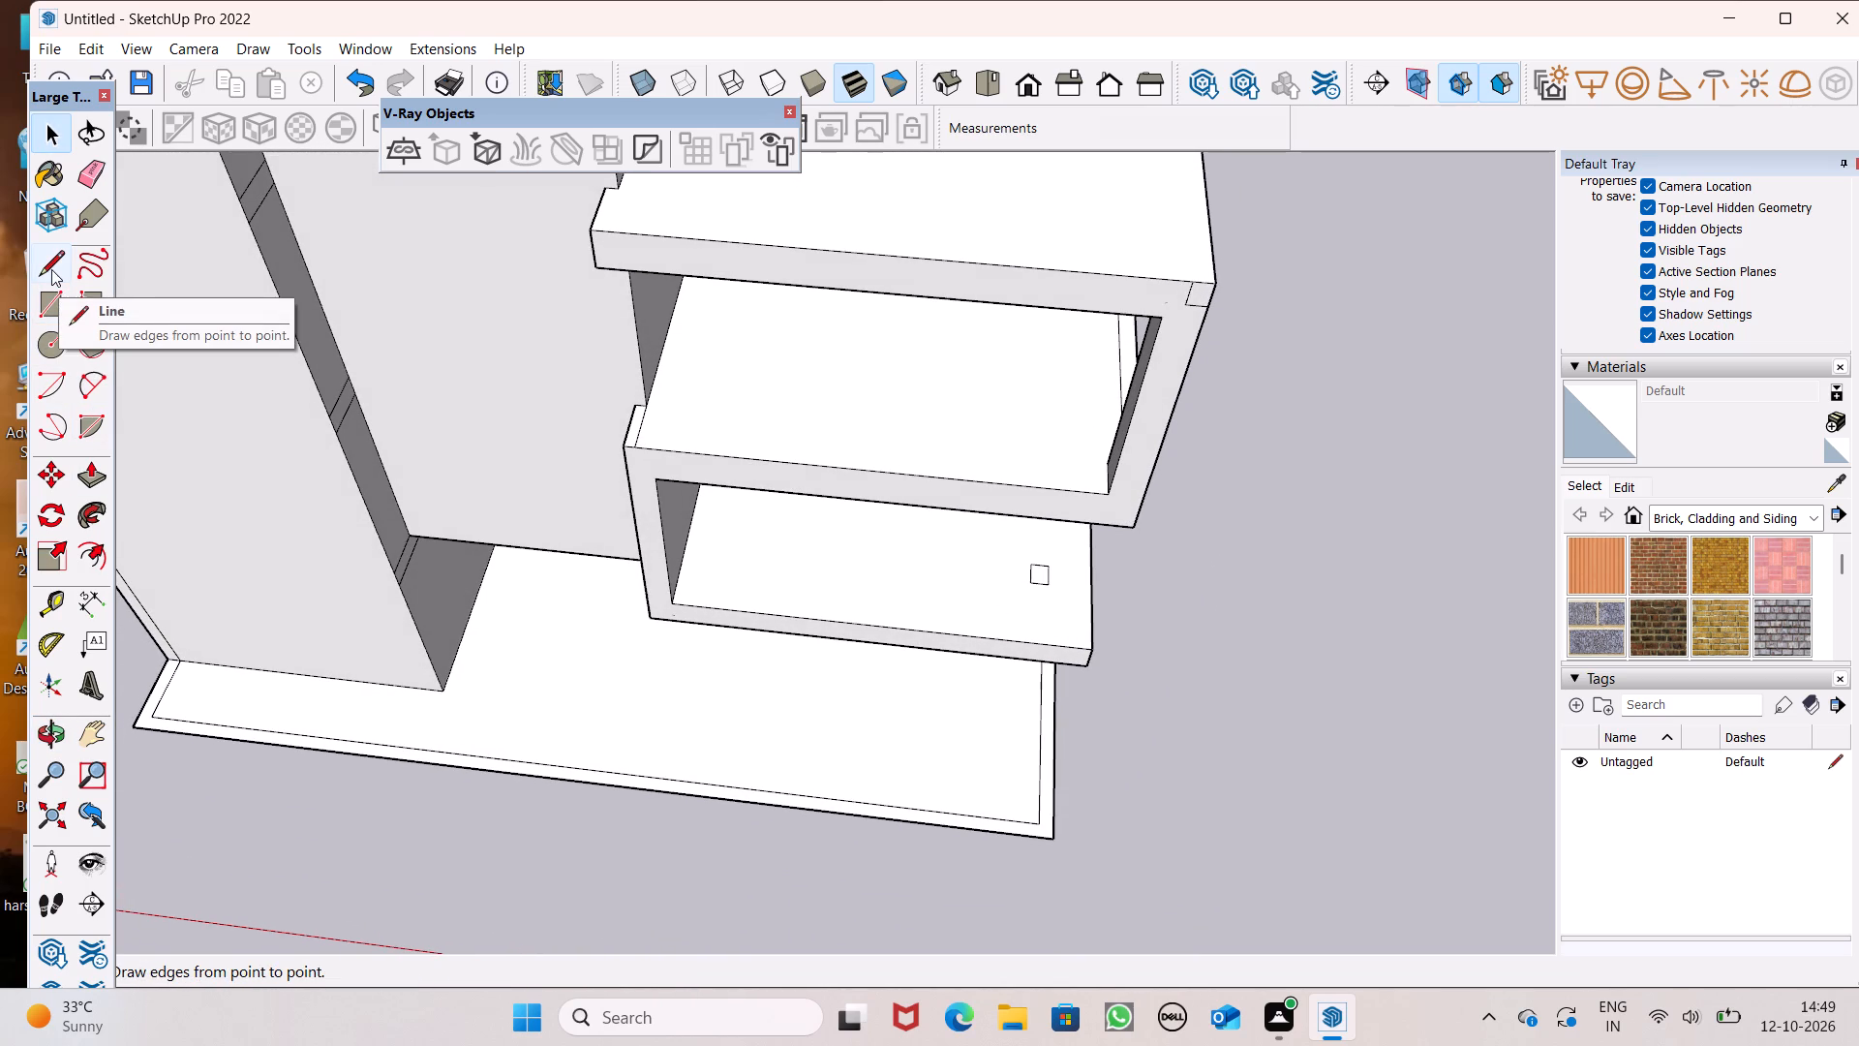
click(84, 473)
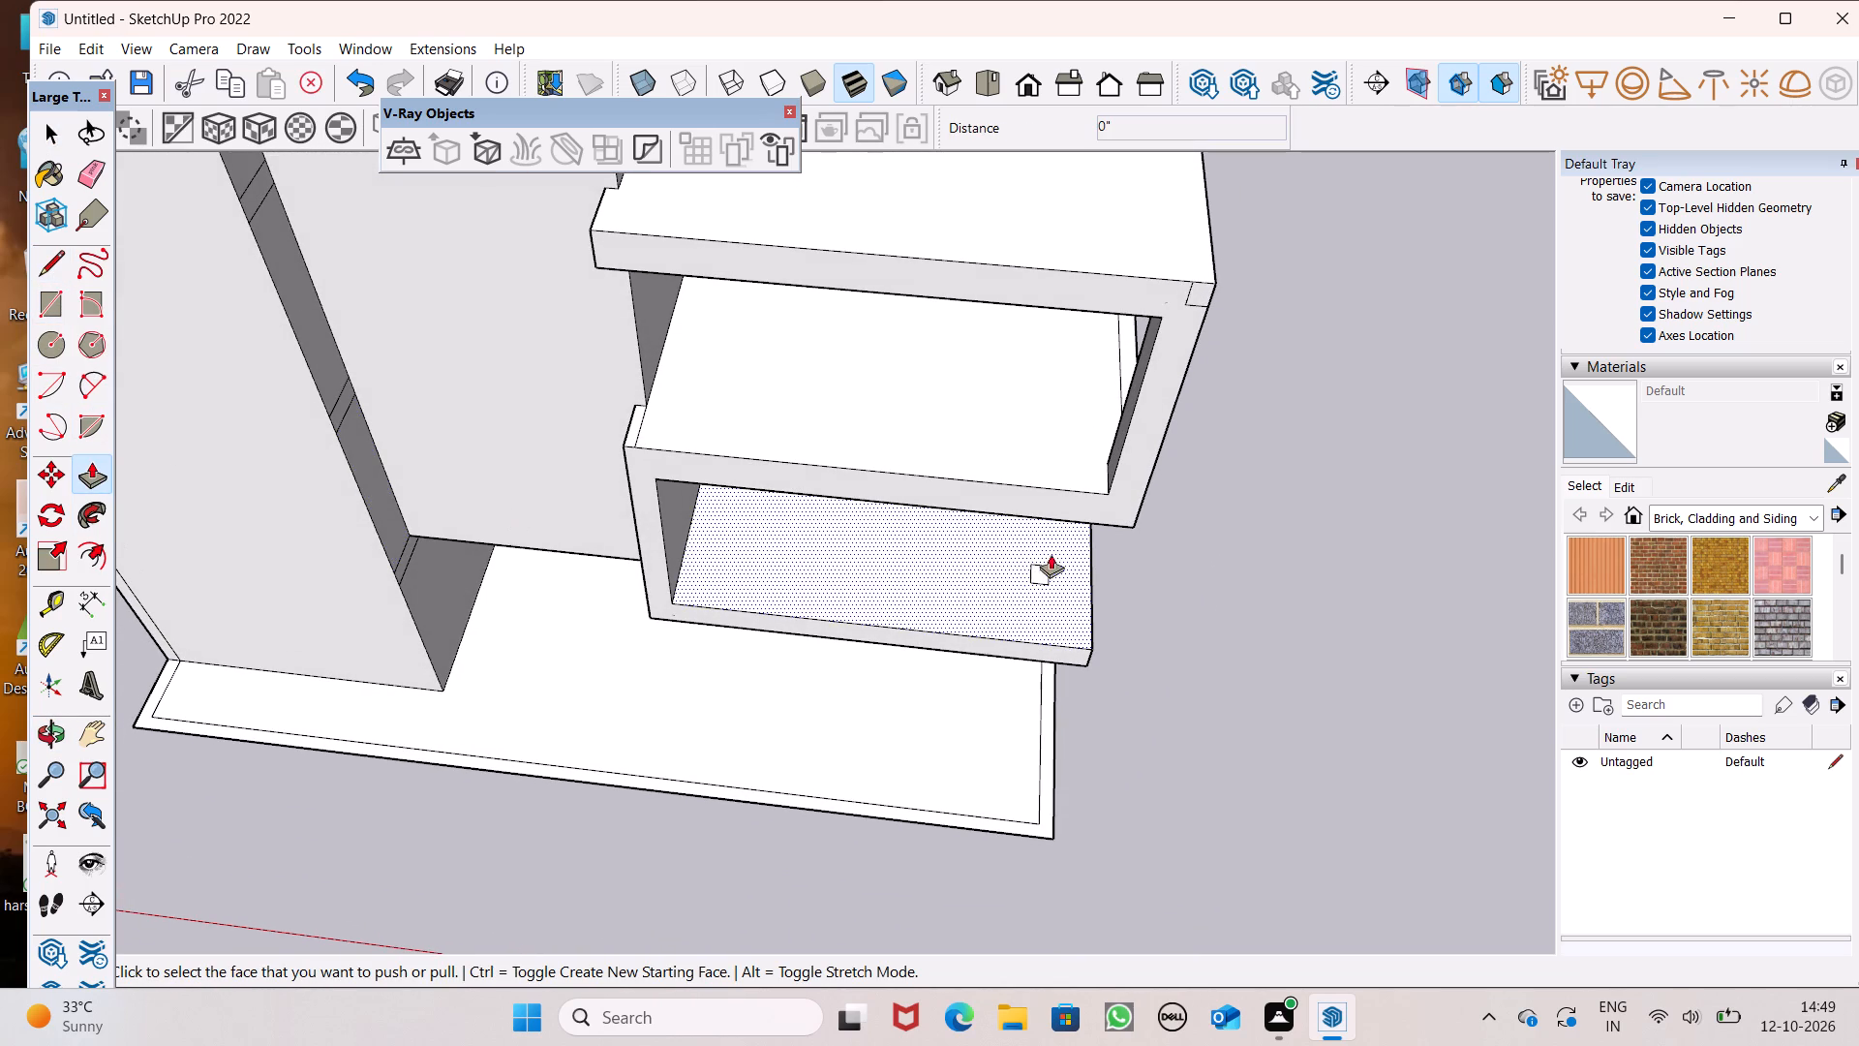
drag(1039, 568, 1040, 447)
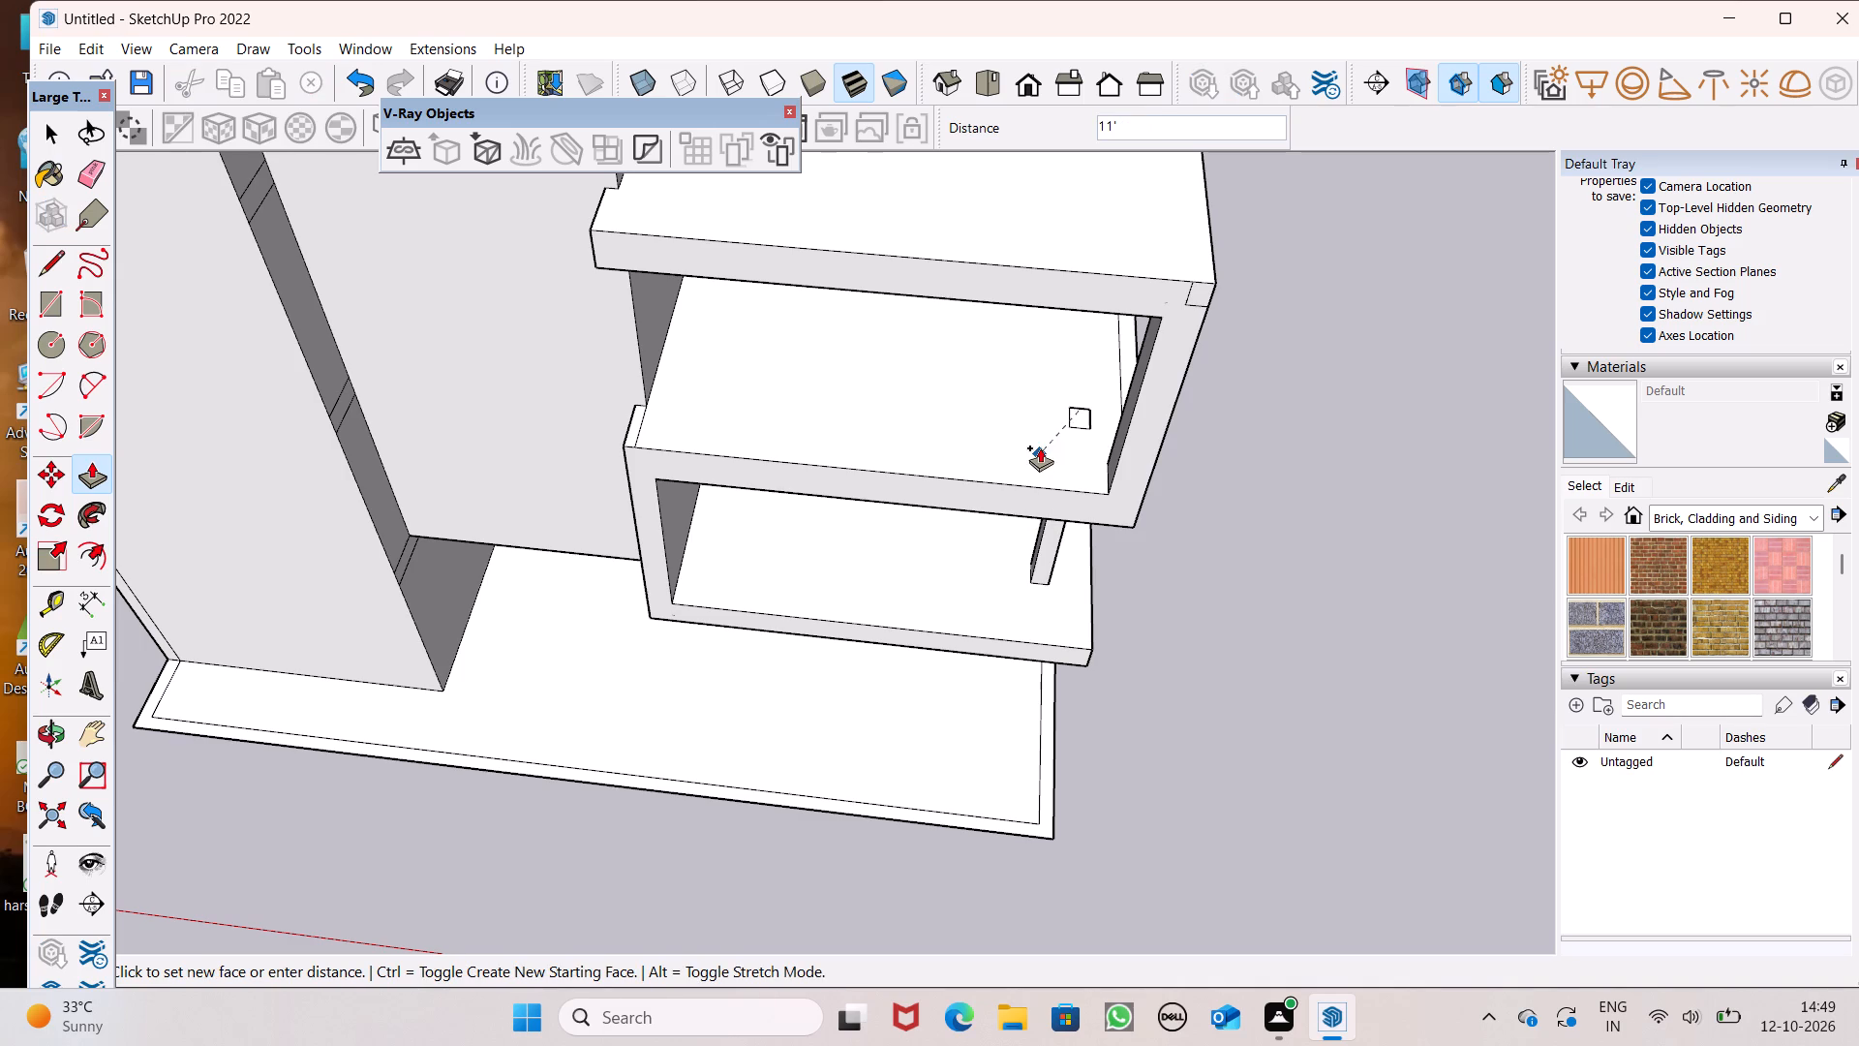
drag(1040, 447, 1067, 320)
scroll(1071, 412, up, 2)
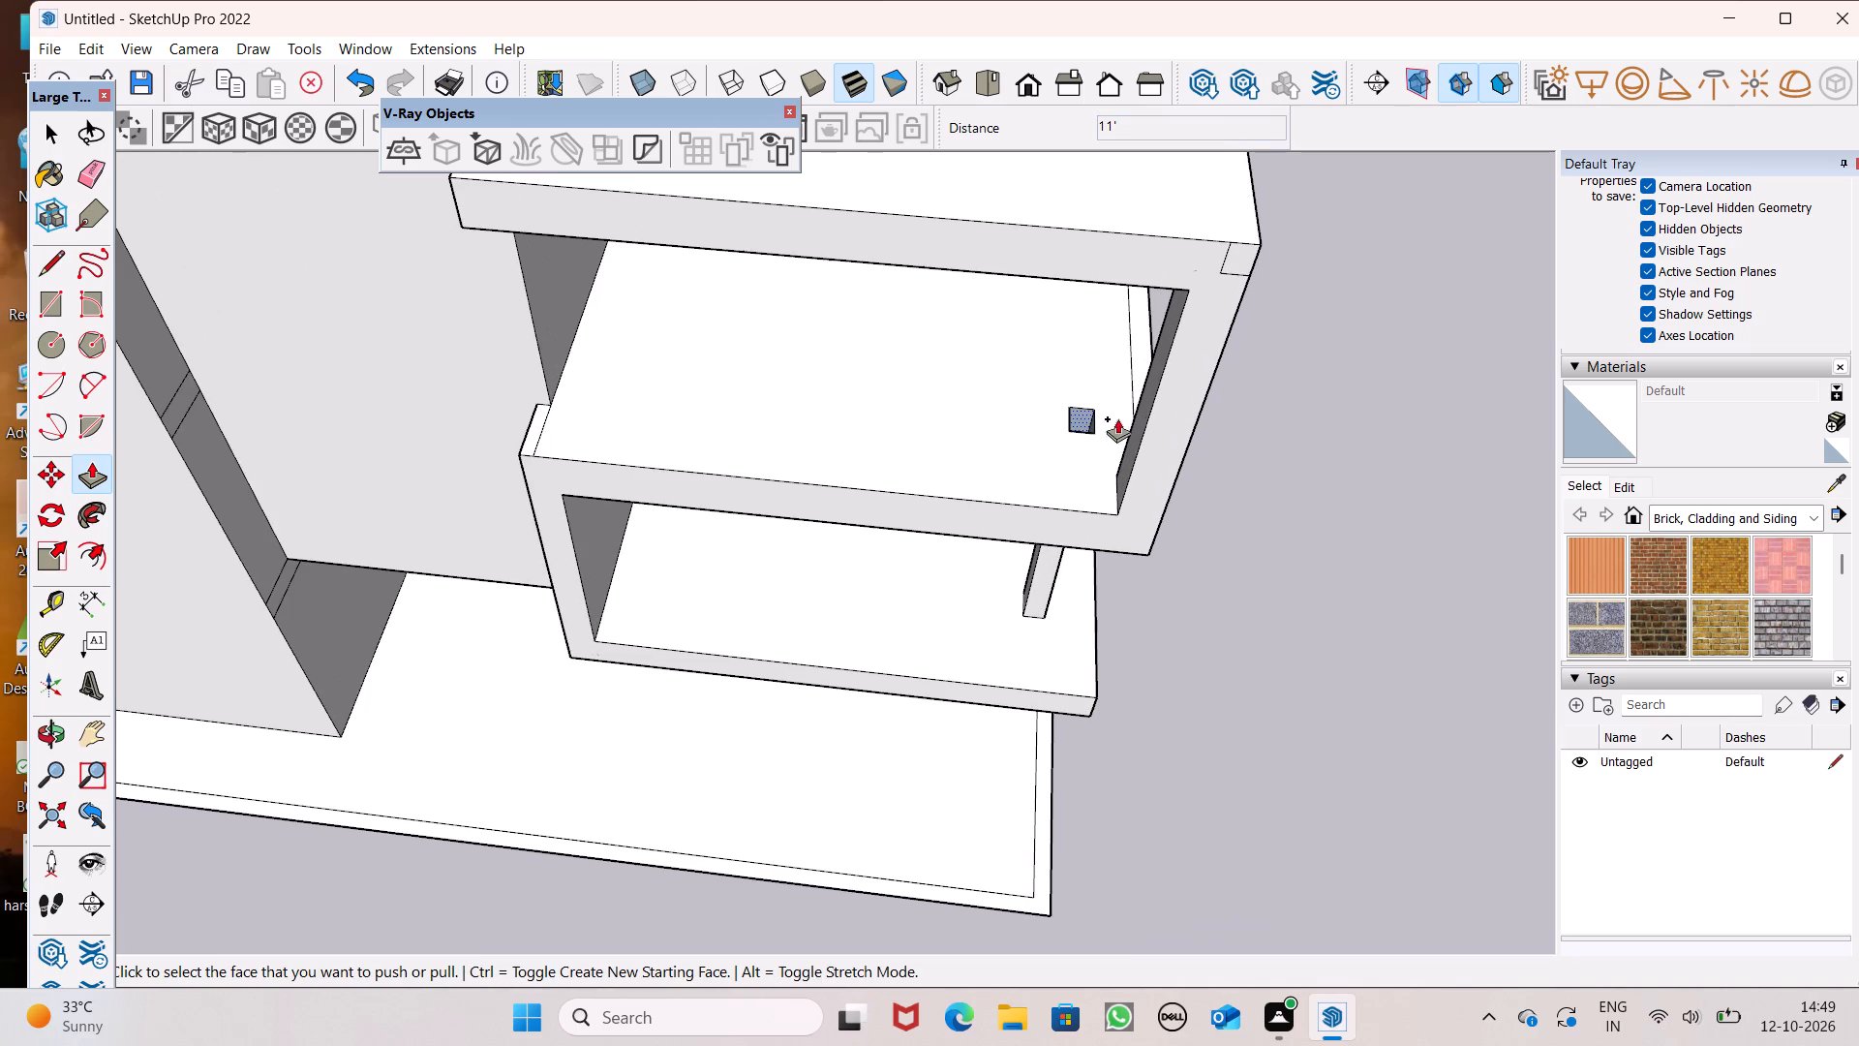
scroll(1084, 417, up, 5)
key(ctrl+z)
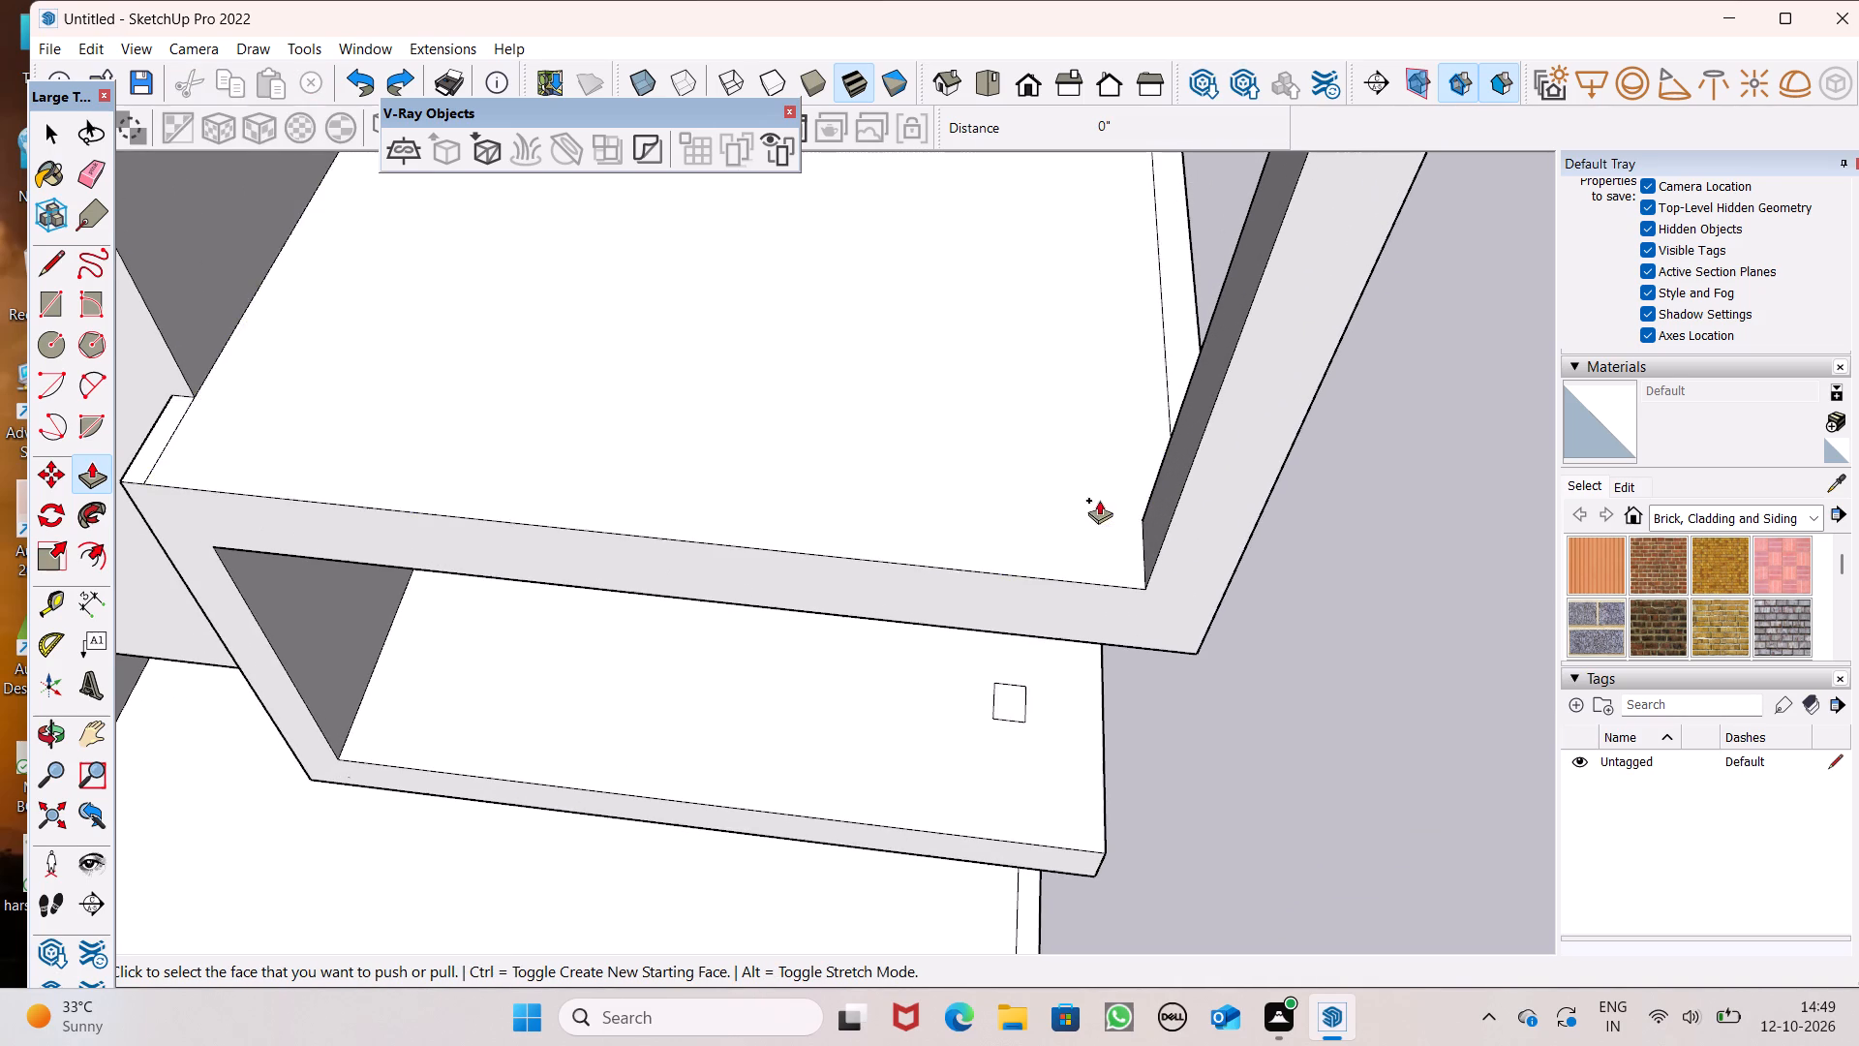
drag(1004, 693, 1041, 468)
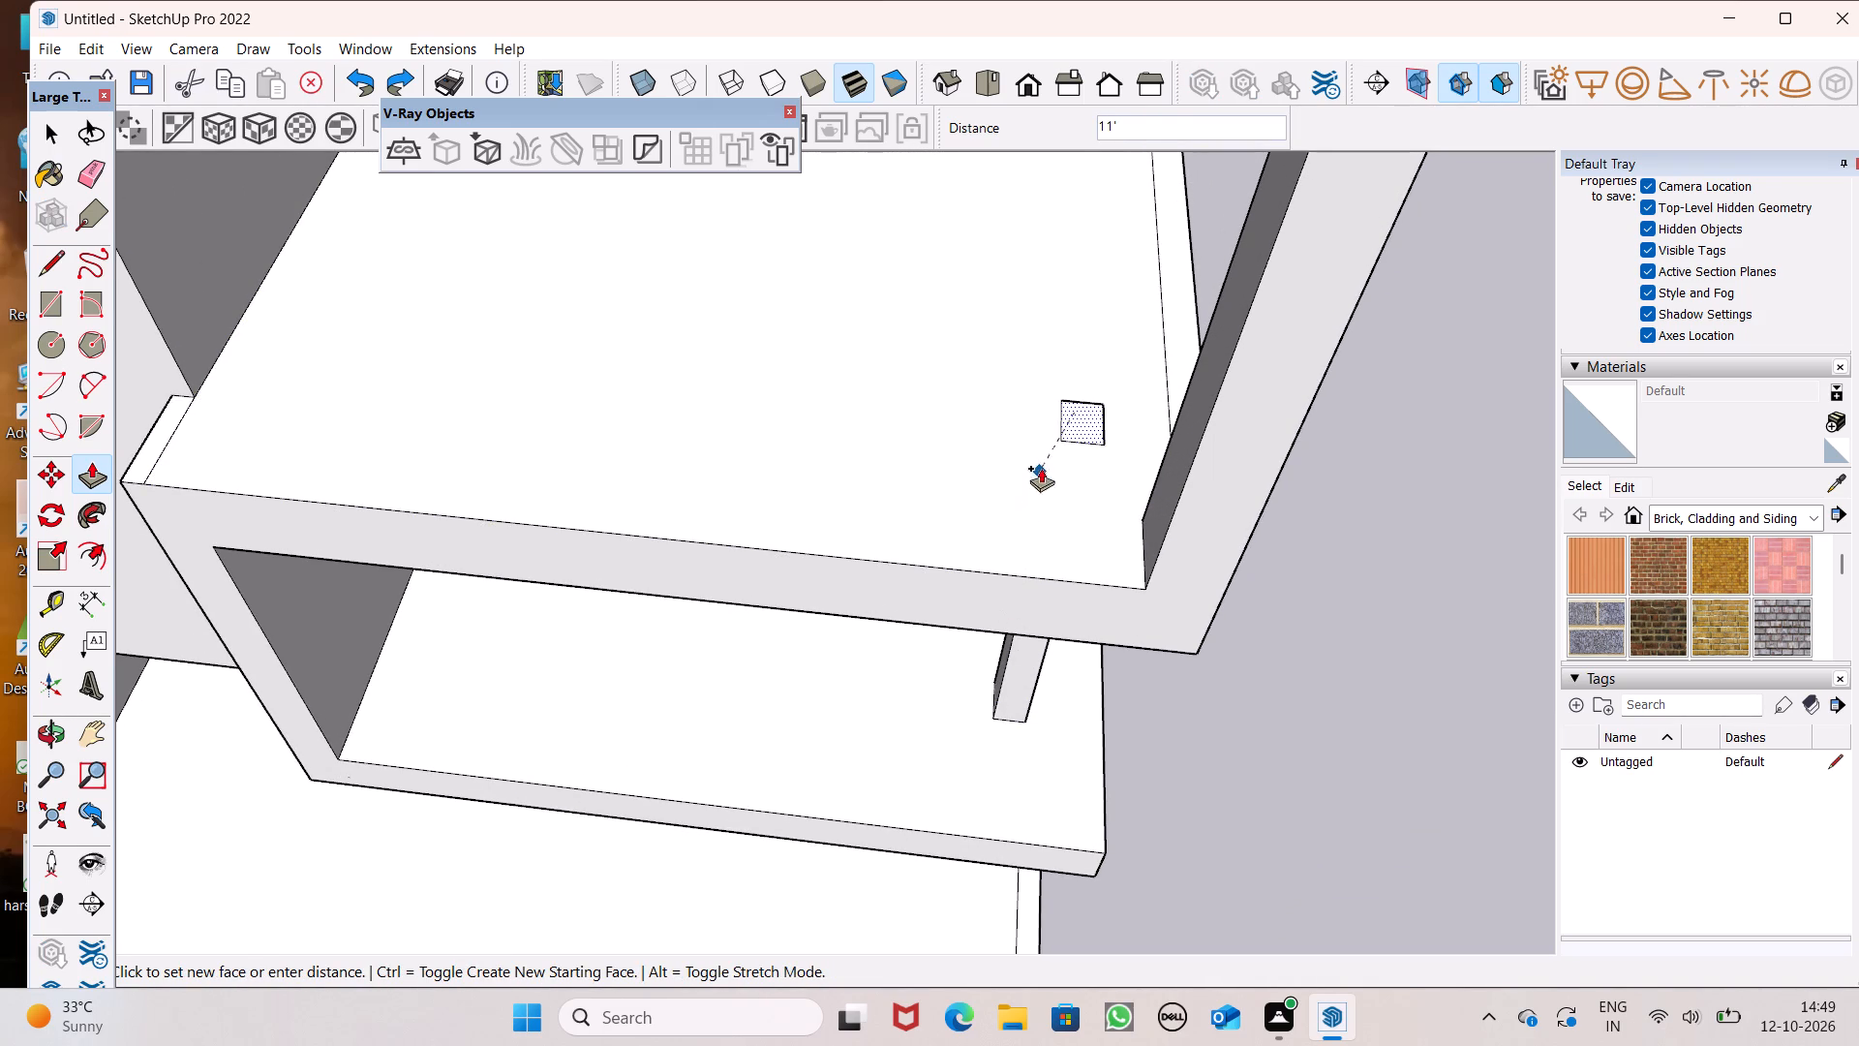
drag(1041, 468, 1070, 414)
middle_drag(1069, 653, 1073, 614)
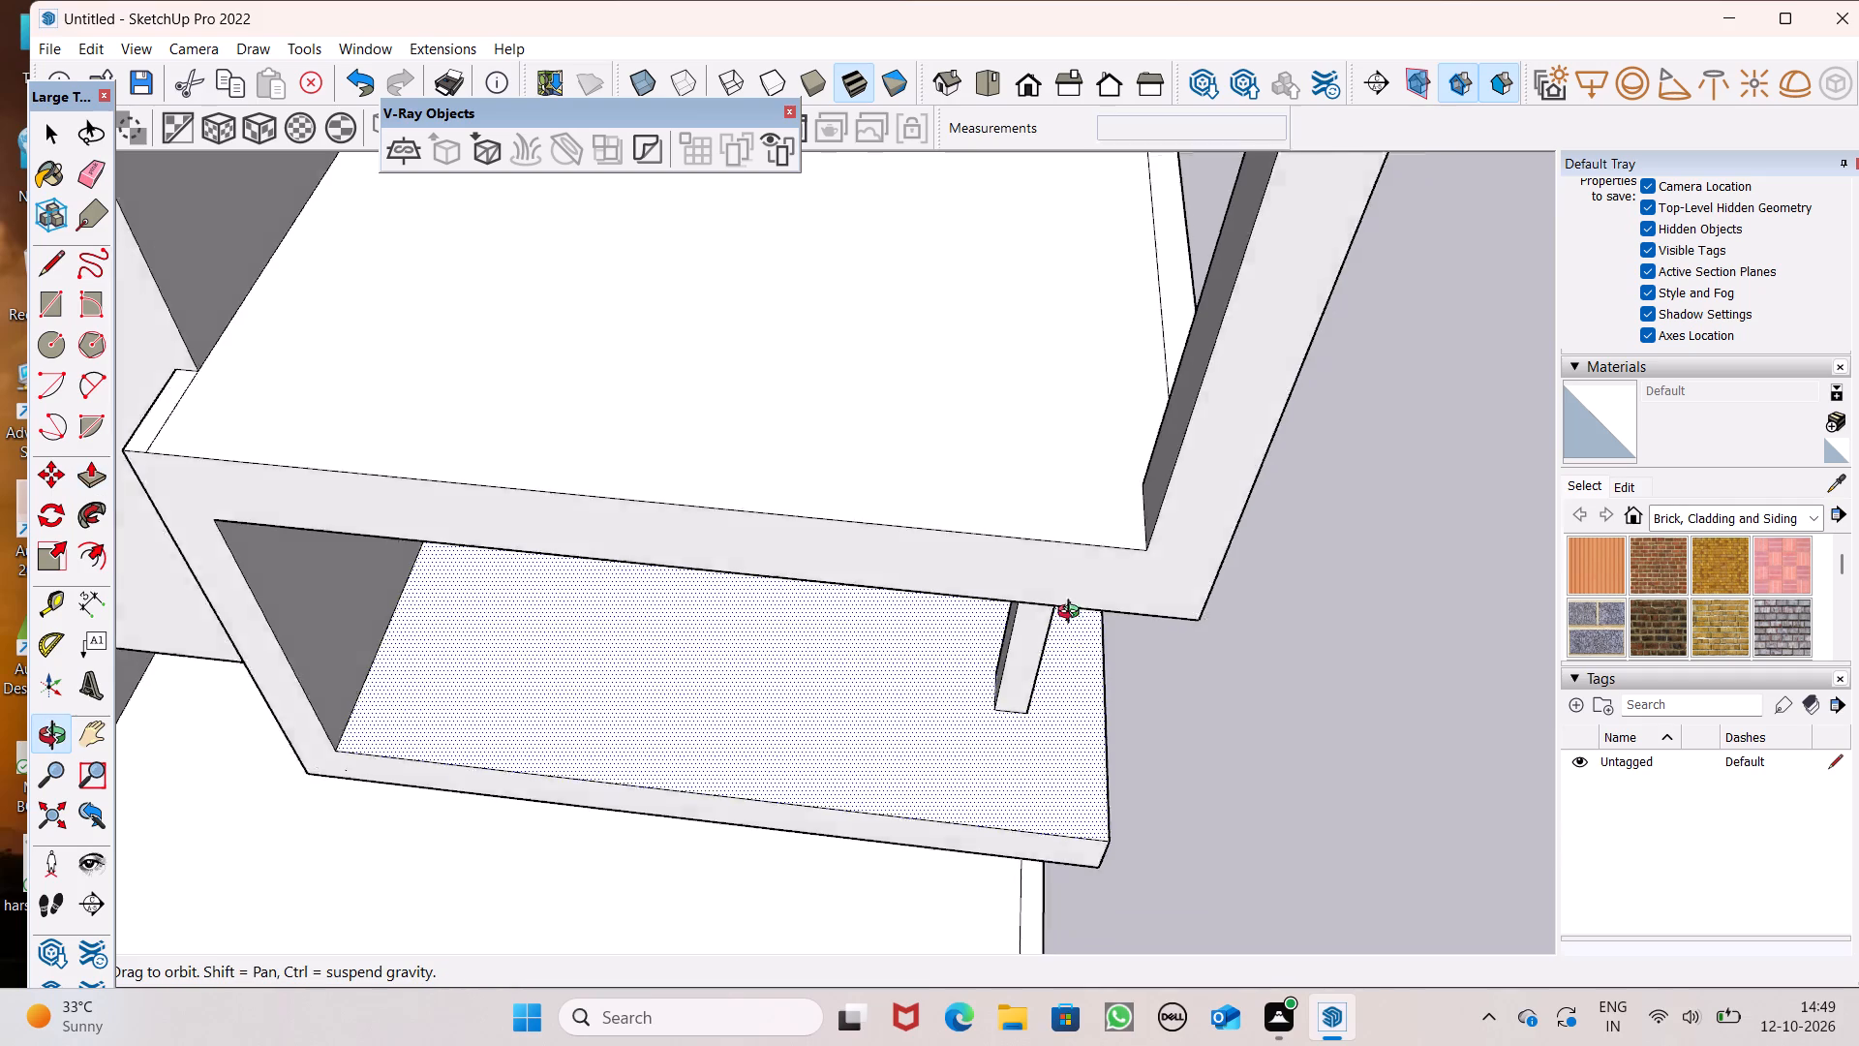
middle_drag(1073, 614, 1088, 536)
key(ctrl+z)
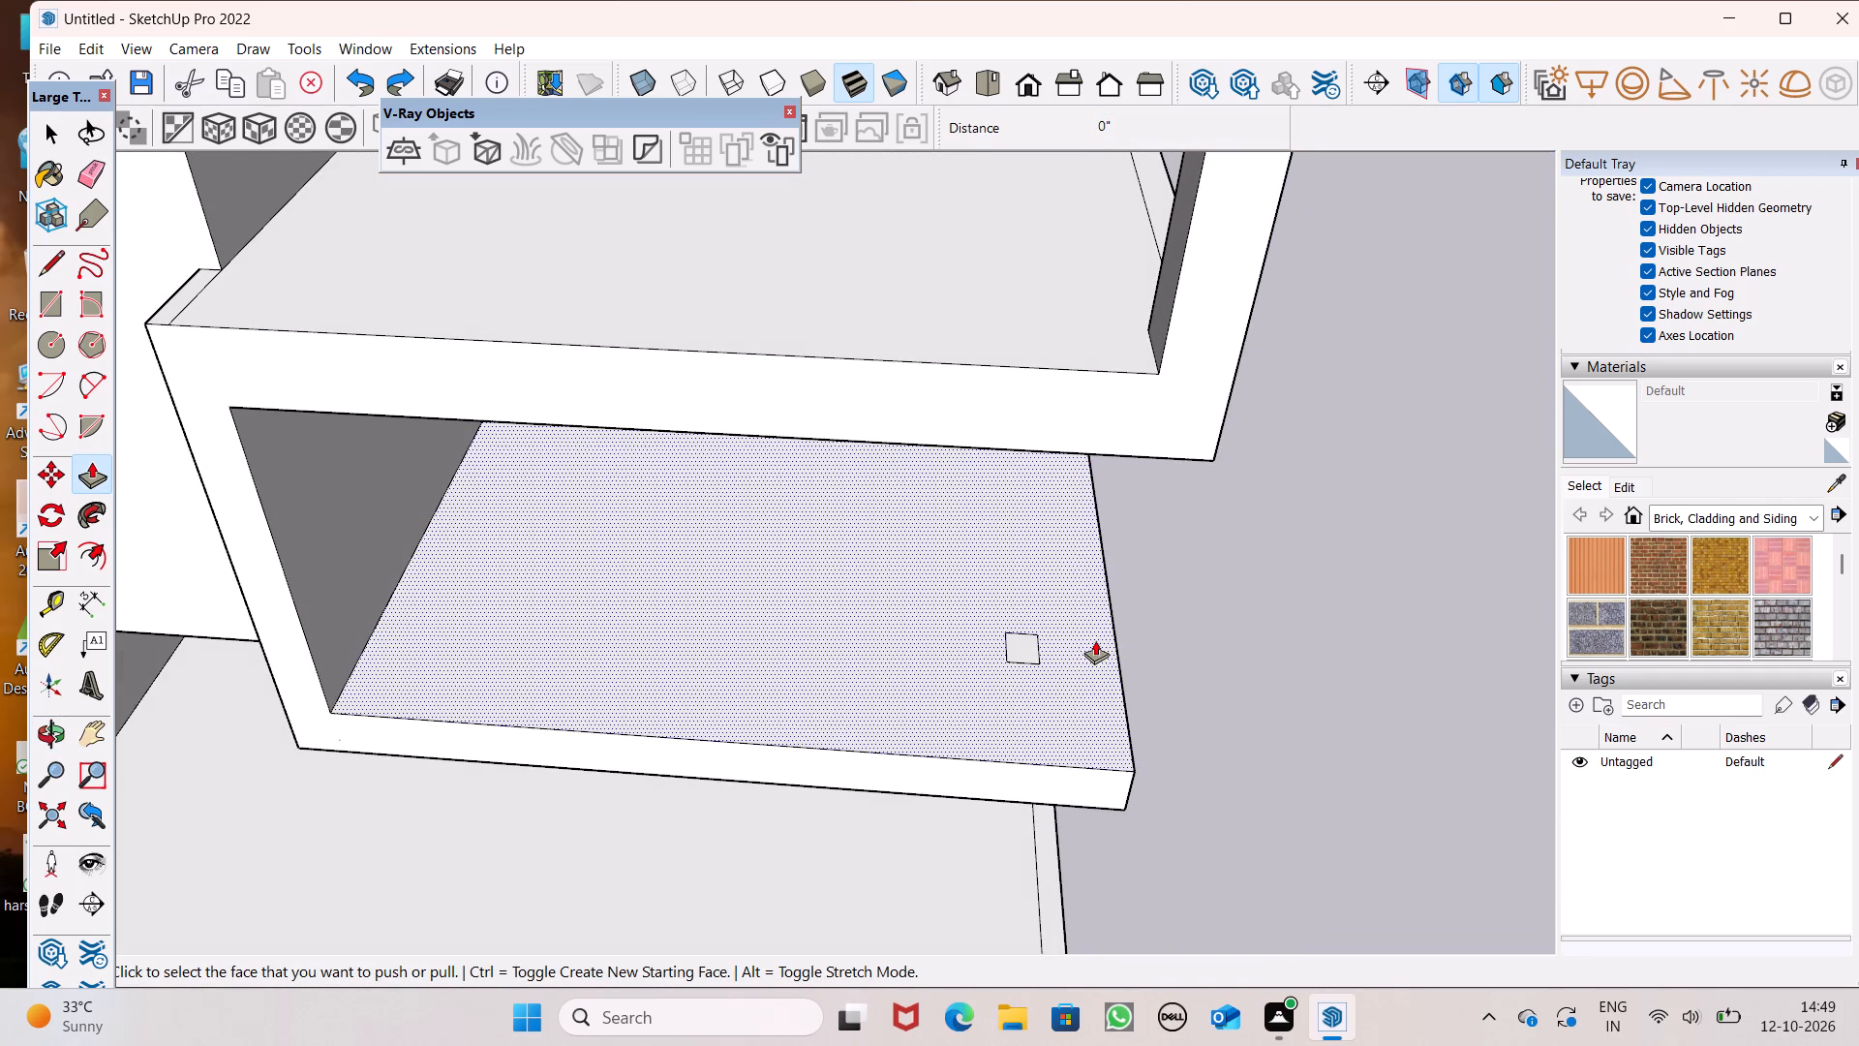
Push/Pull the small rectangle on the lowest balcony up 11' to form a column reaching the middle balcony's floor.
drag(1021, 645, 1042, 380)
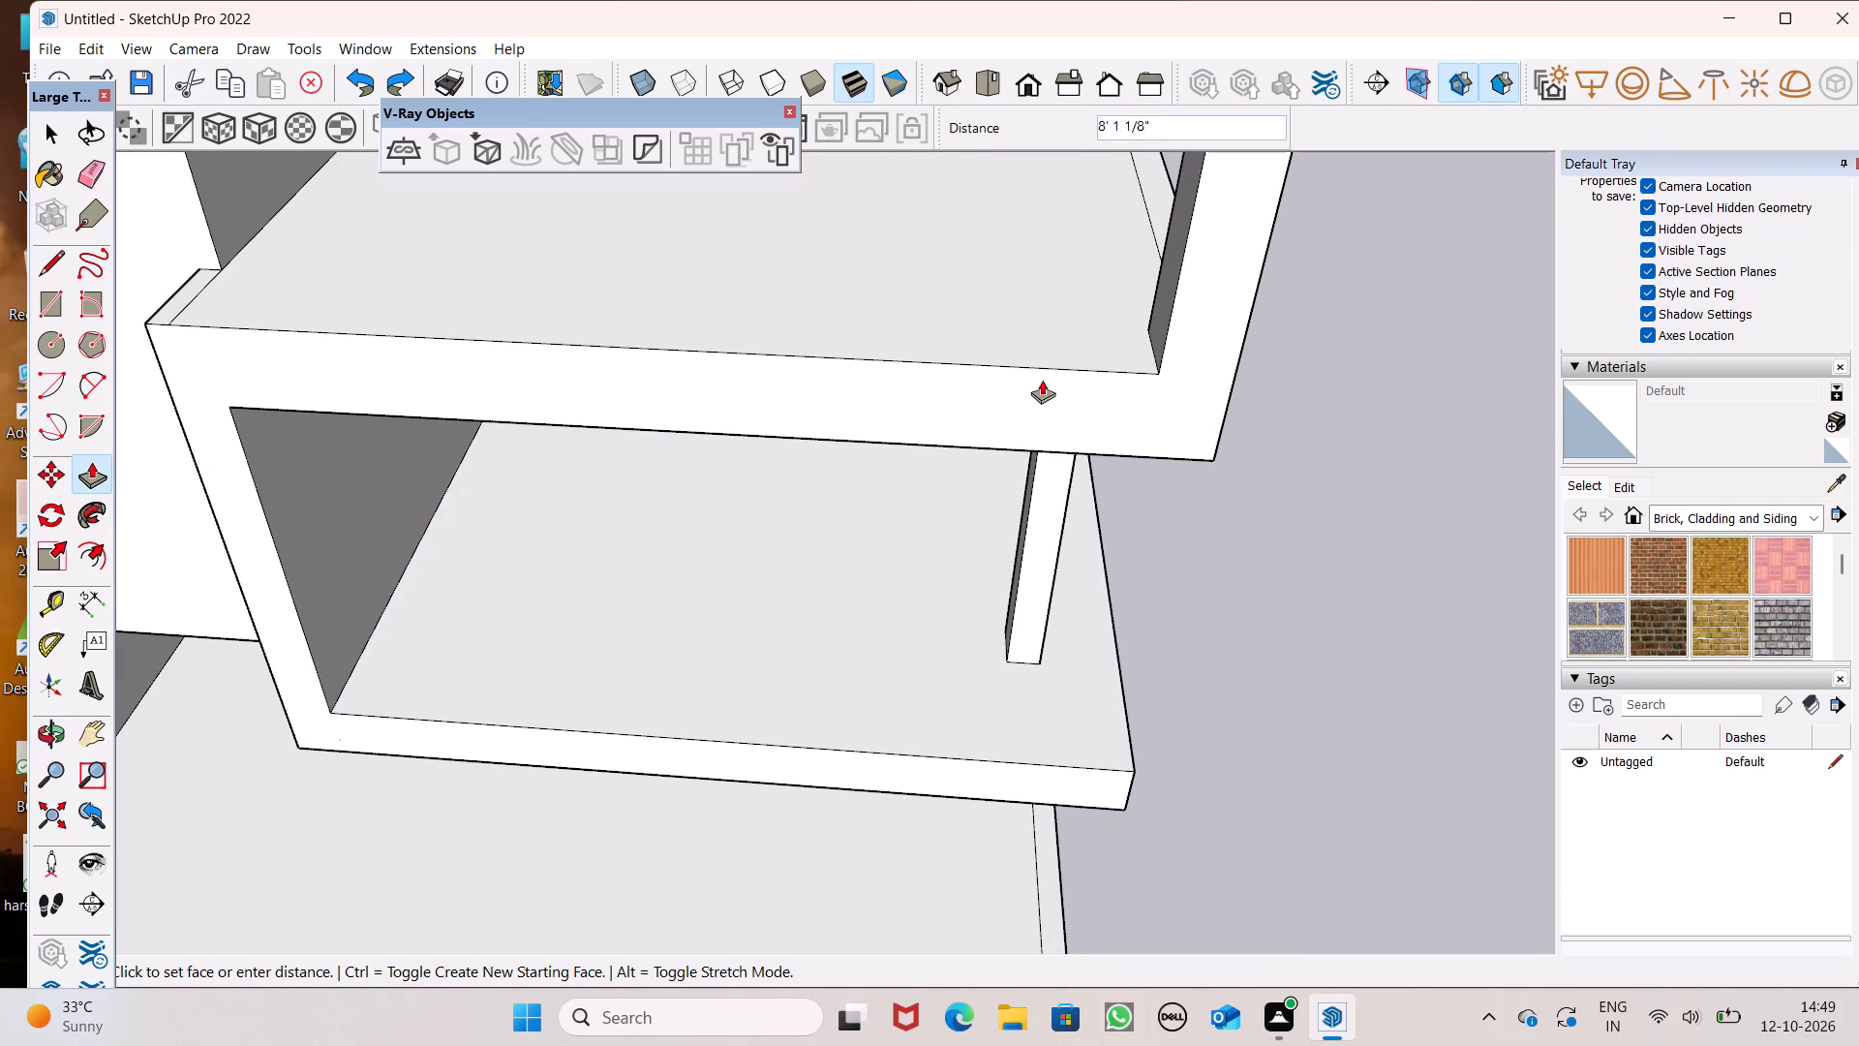
drag(1042, 380, 1034, 290)
Close the column opening in the middle balcony's floor with a face and Push/Pull it up 11' to the uppermost slab.
scroll(1002, 433, down, 4)
scroll(1020, 610, down, 8)
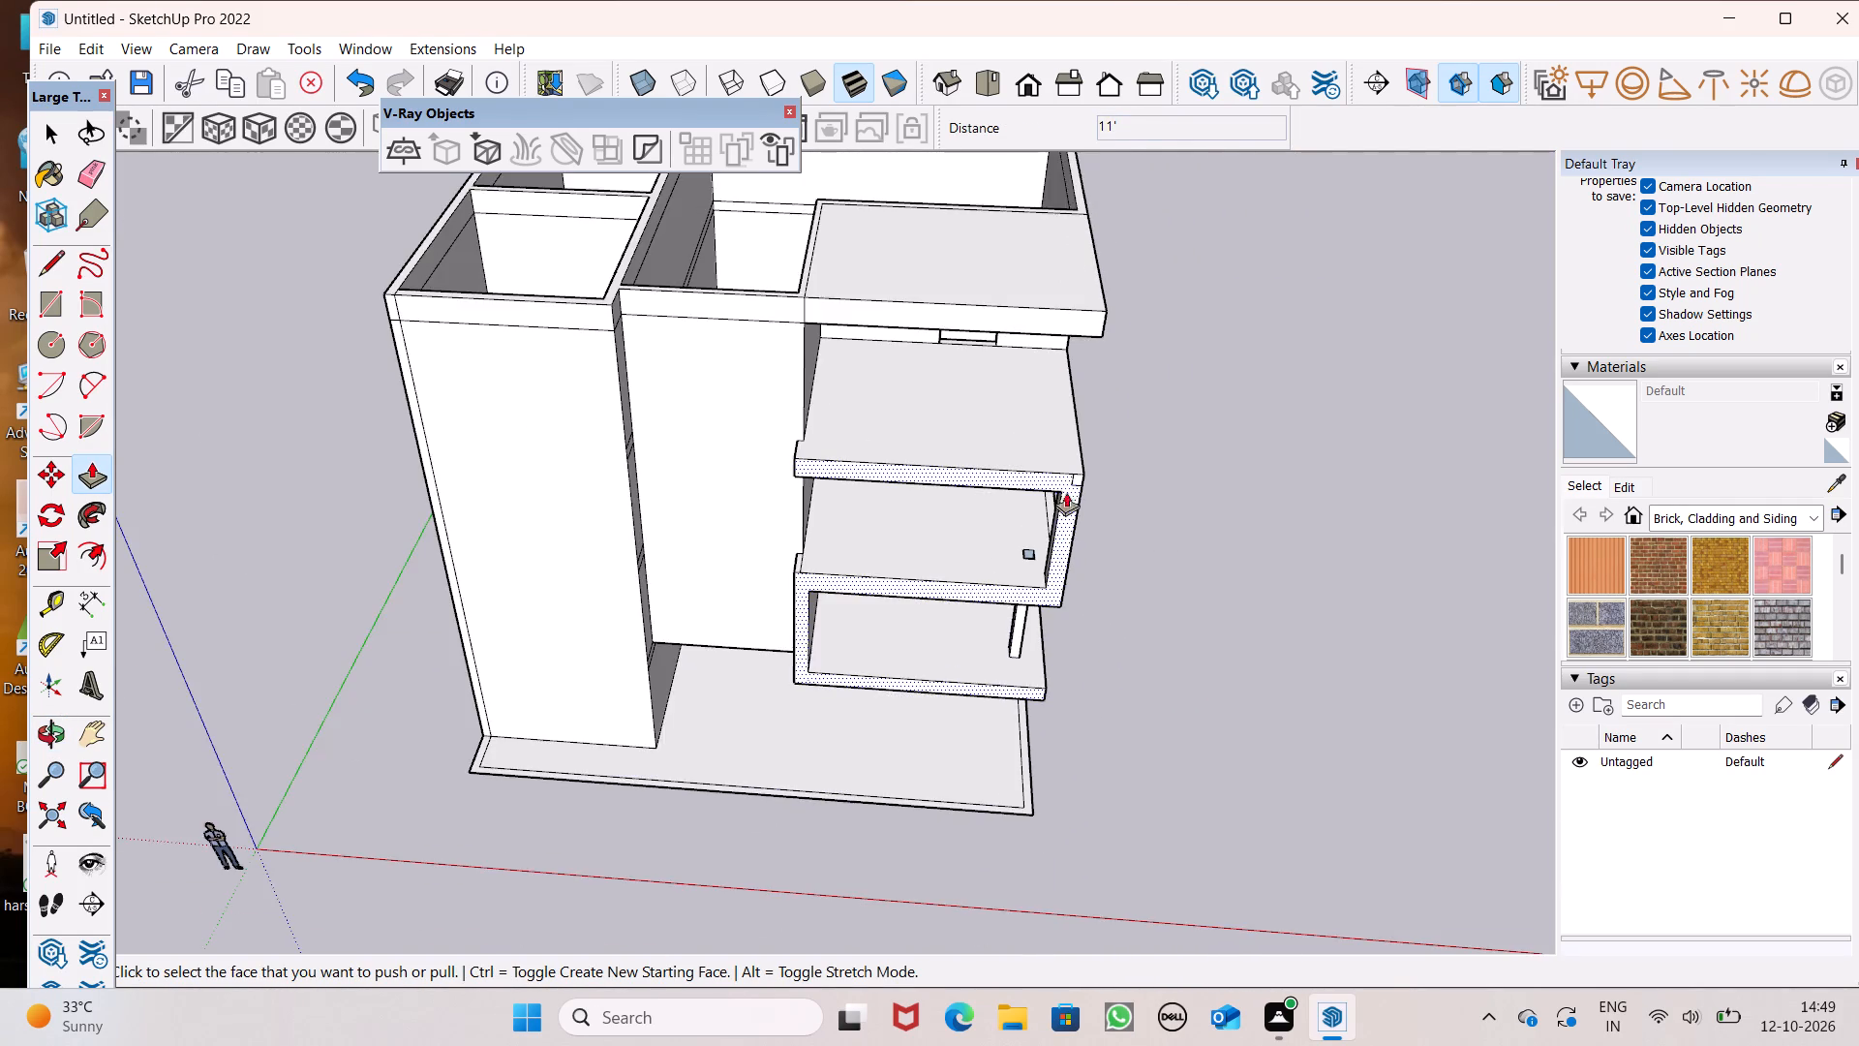
scroll(1063, 478, up, 8)
click(40, 260)
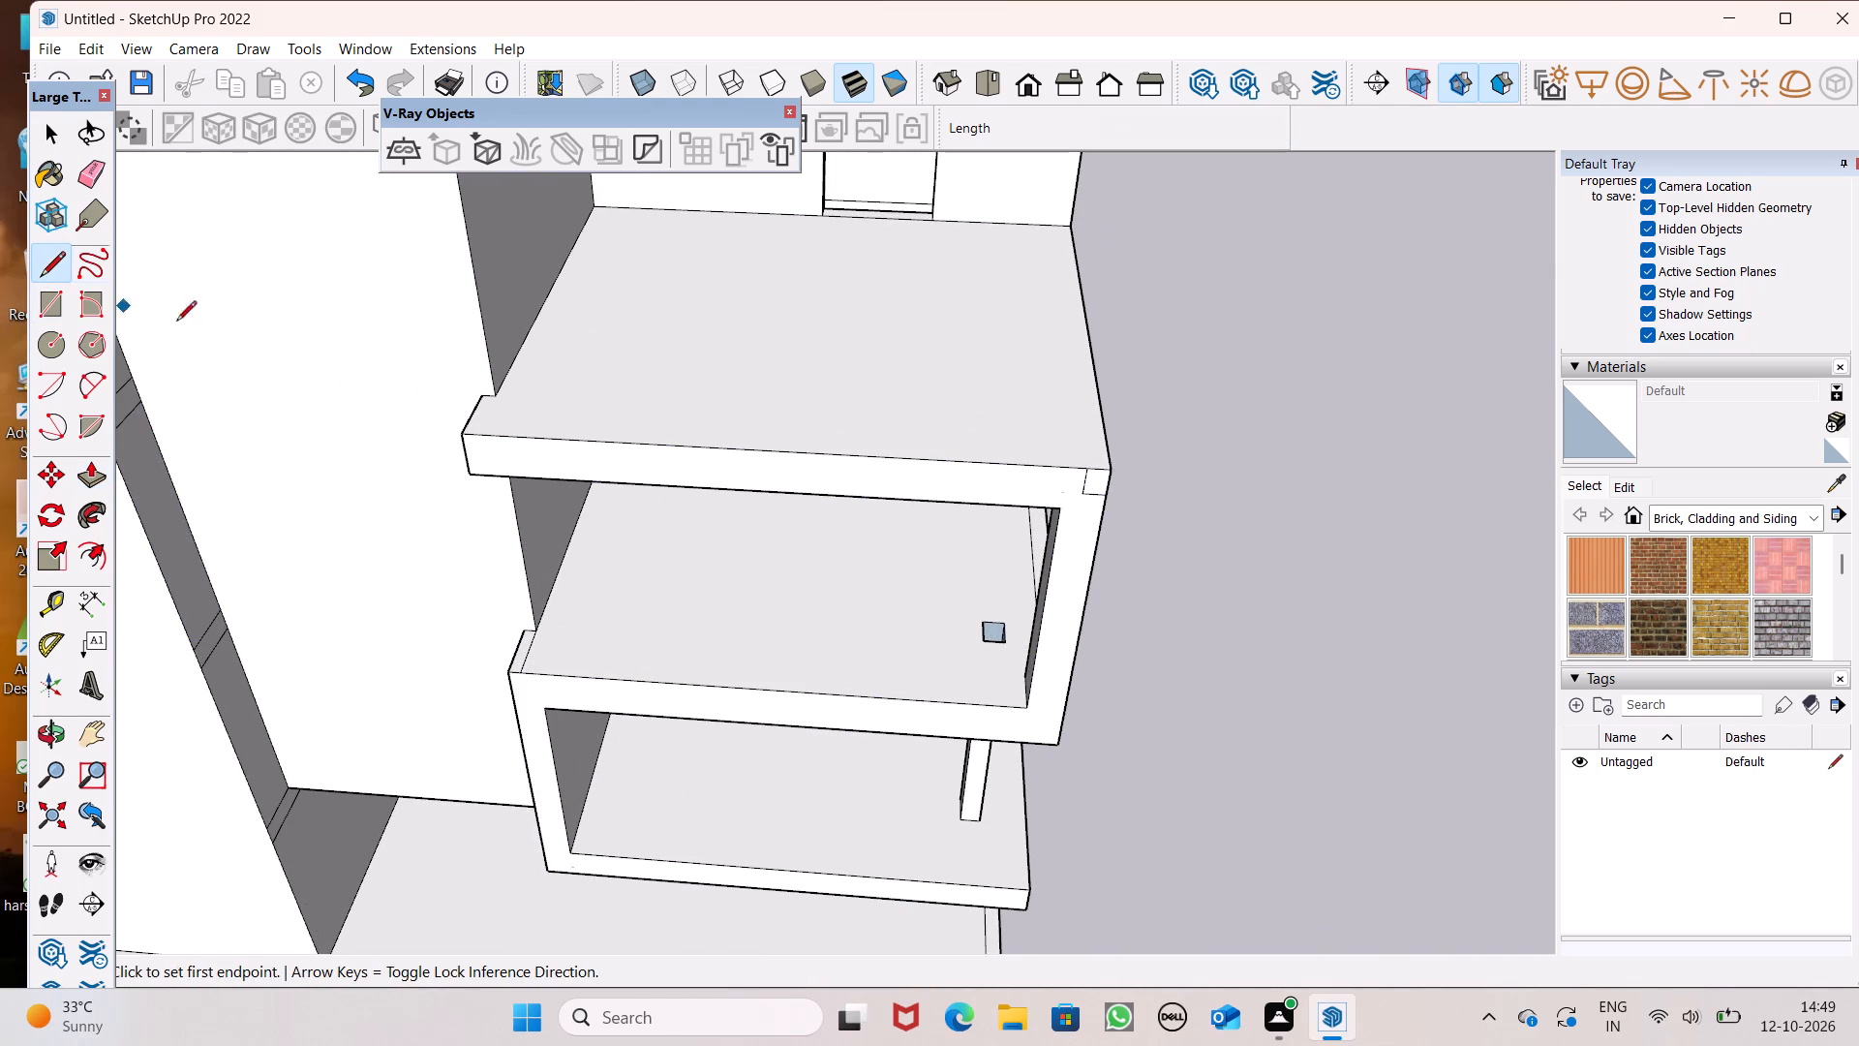
click(989, 623)
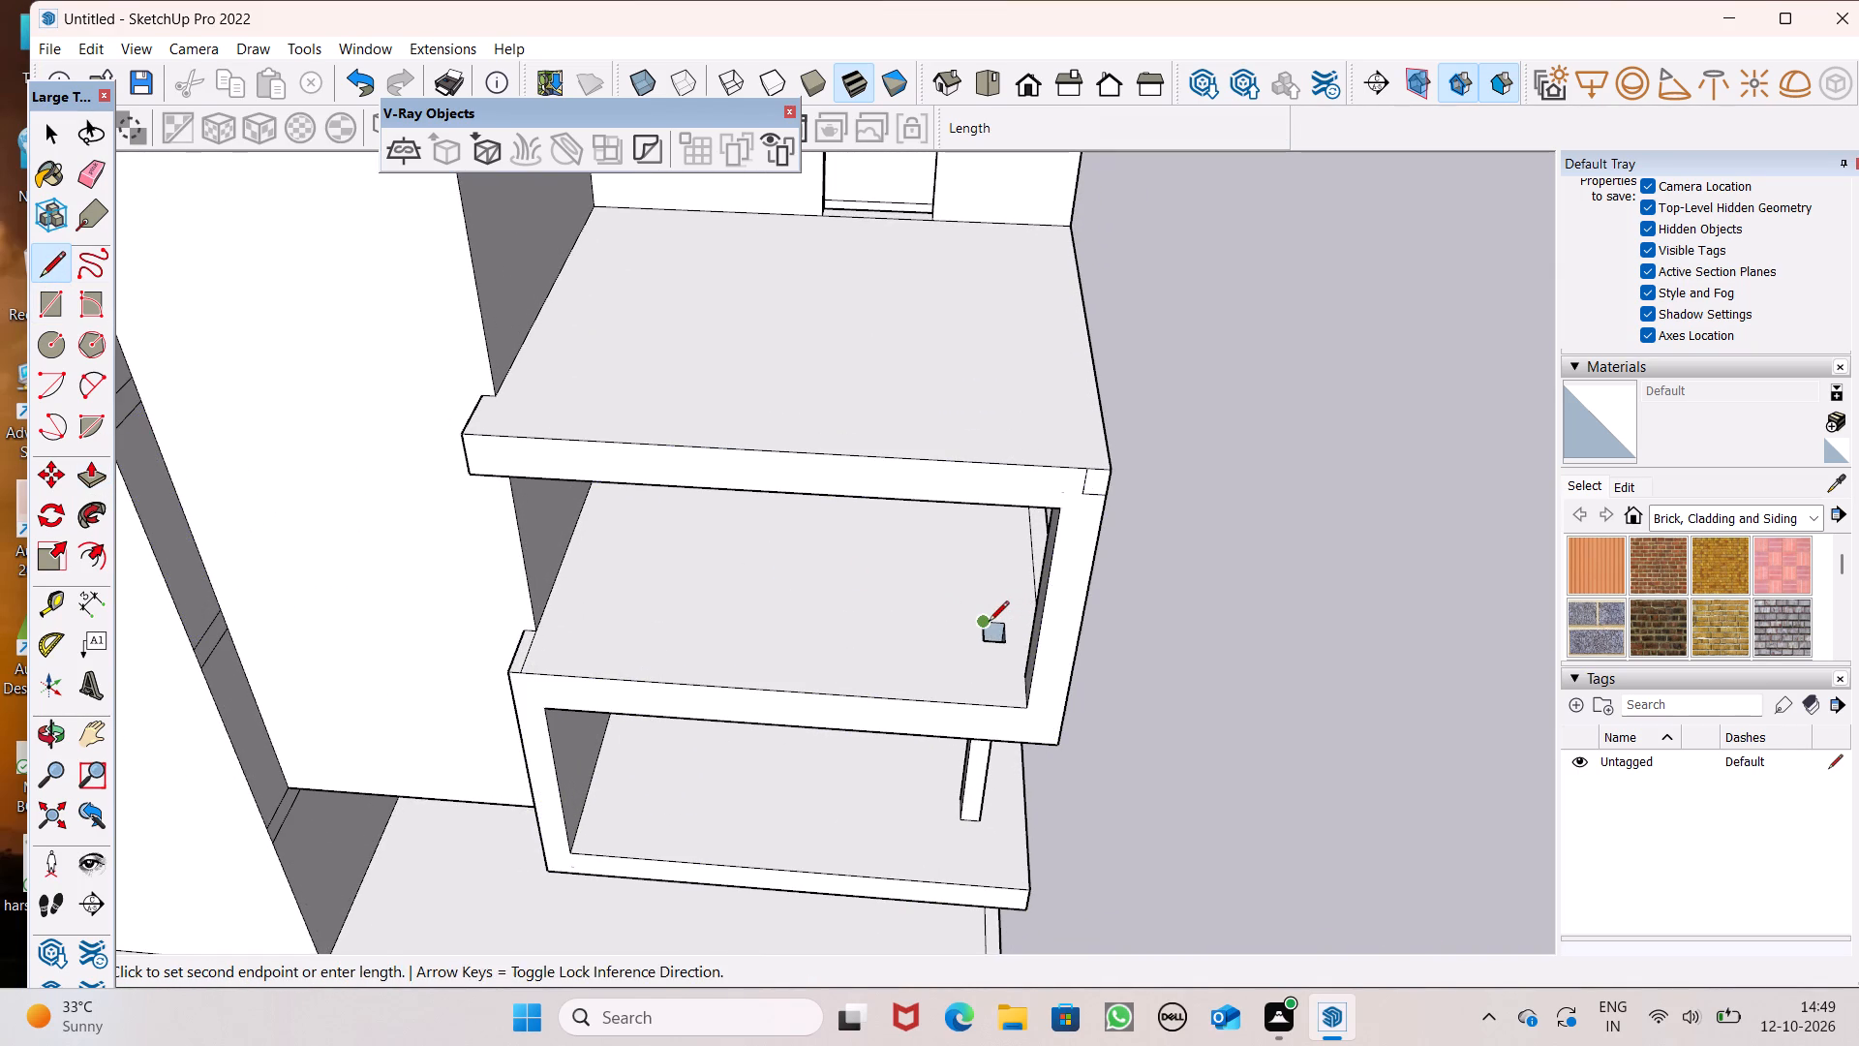
click(995, 624)
click(85, 480)
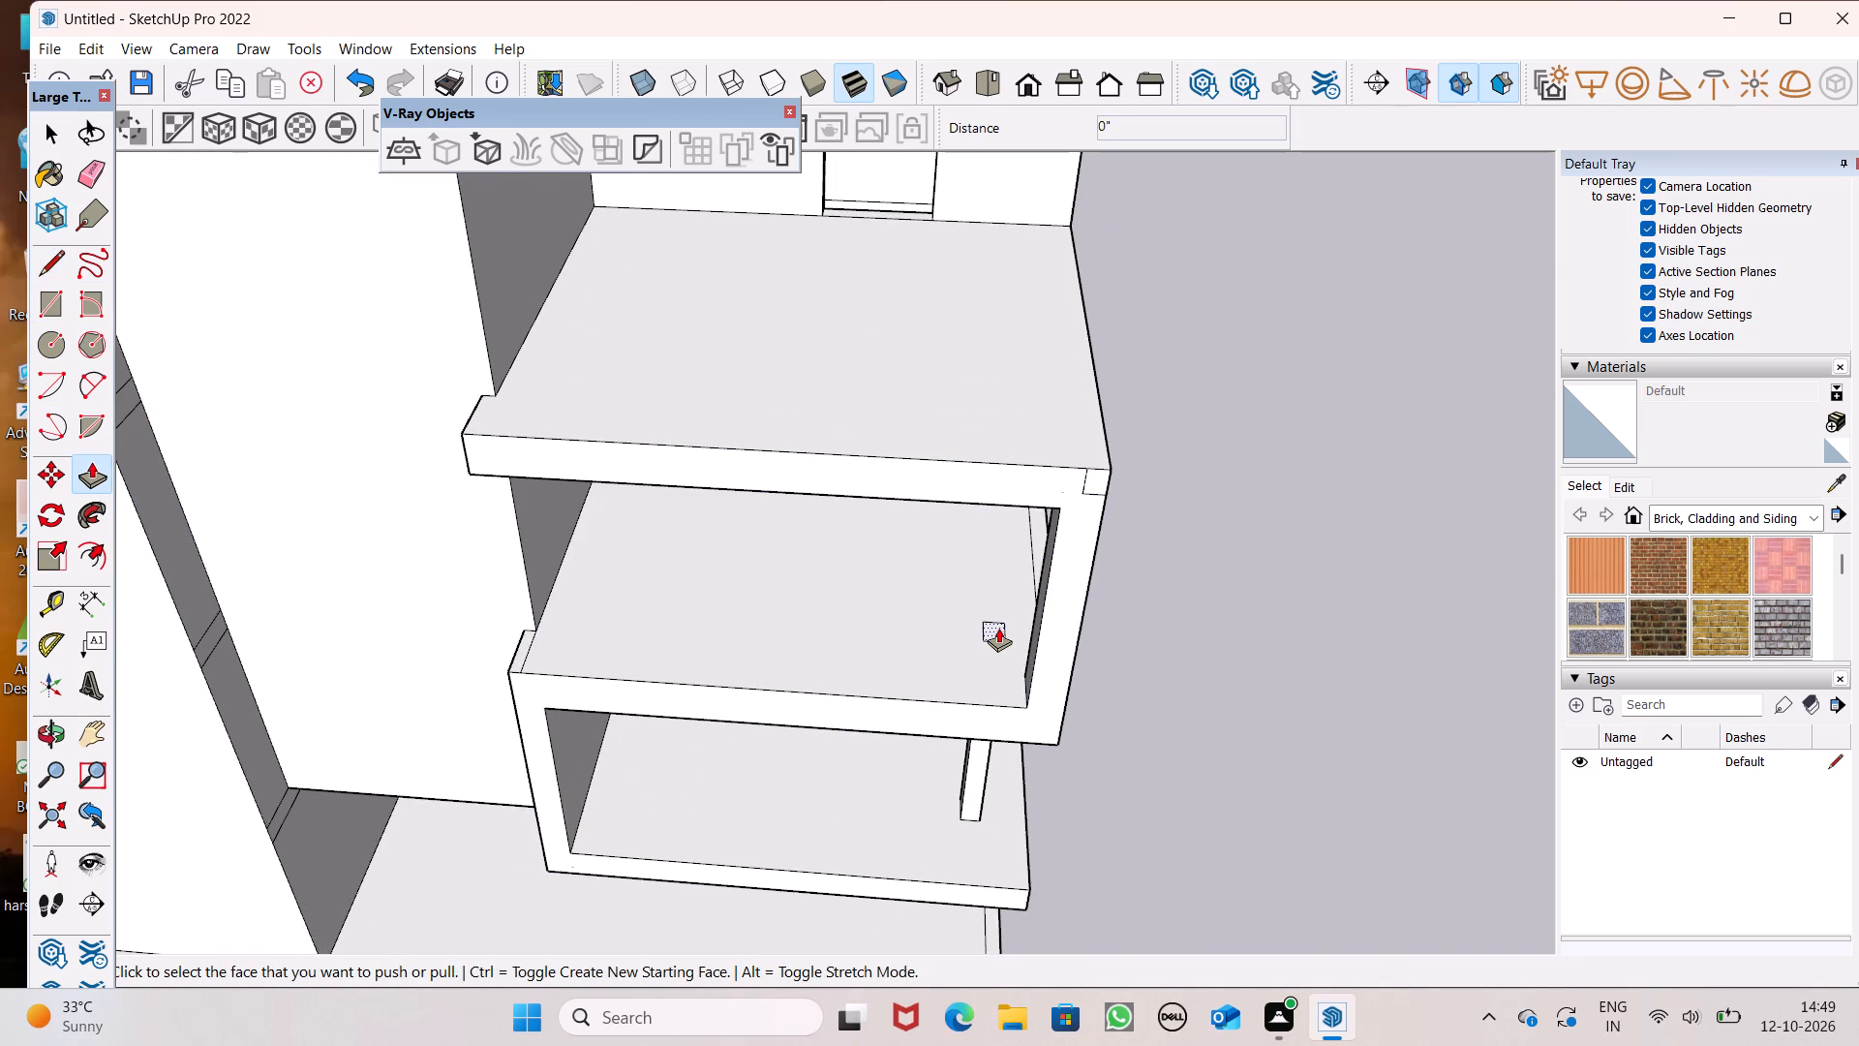
drag(995, 628, 1011, 393)
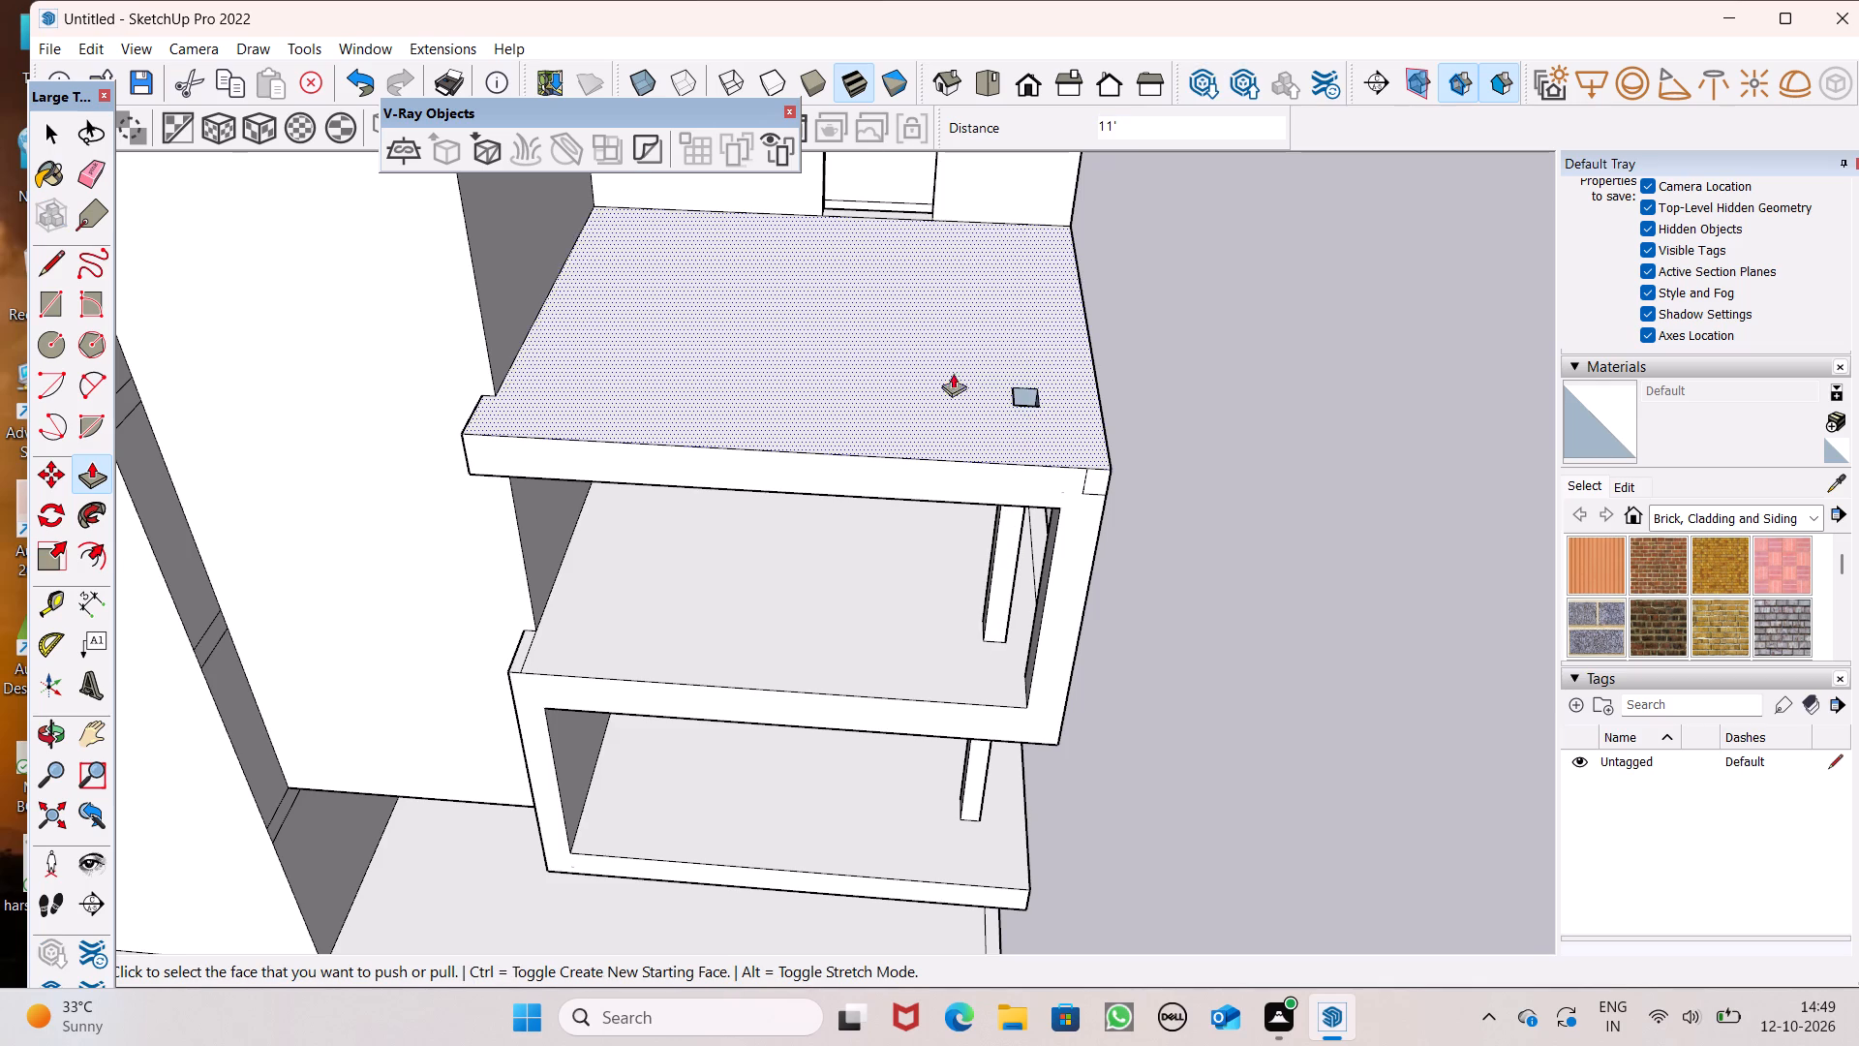
Trace one edge of the column opening in the uppermost balcony slab's top face to close it with a face.
scroll(951, 387, down, 7)
scroll(959, 525, down, 4)
scroll(981, 277, up, 6)
click(55, 280)
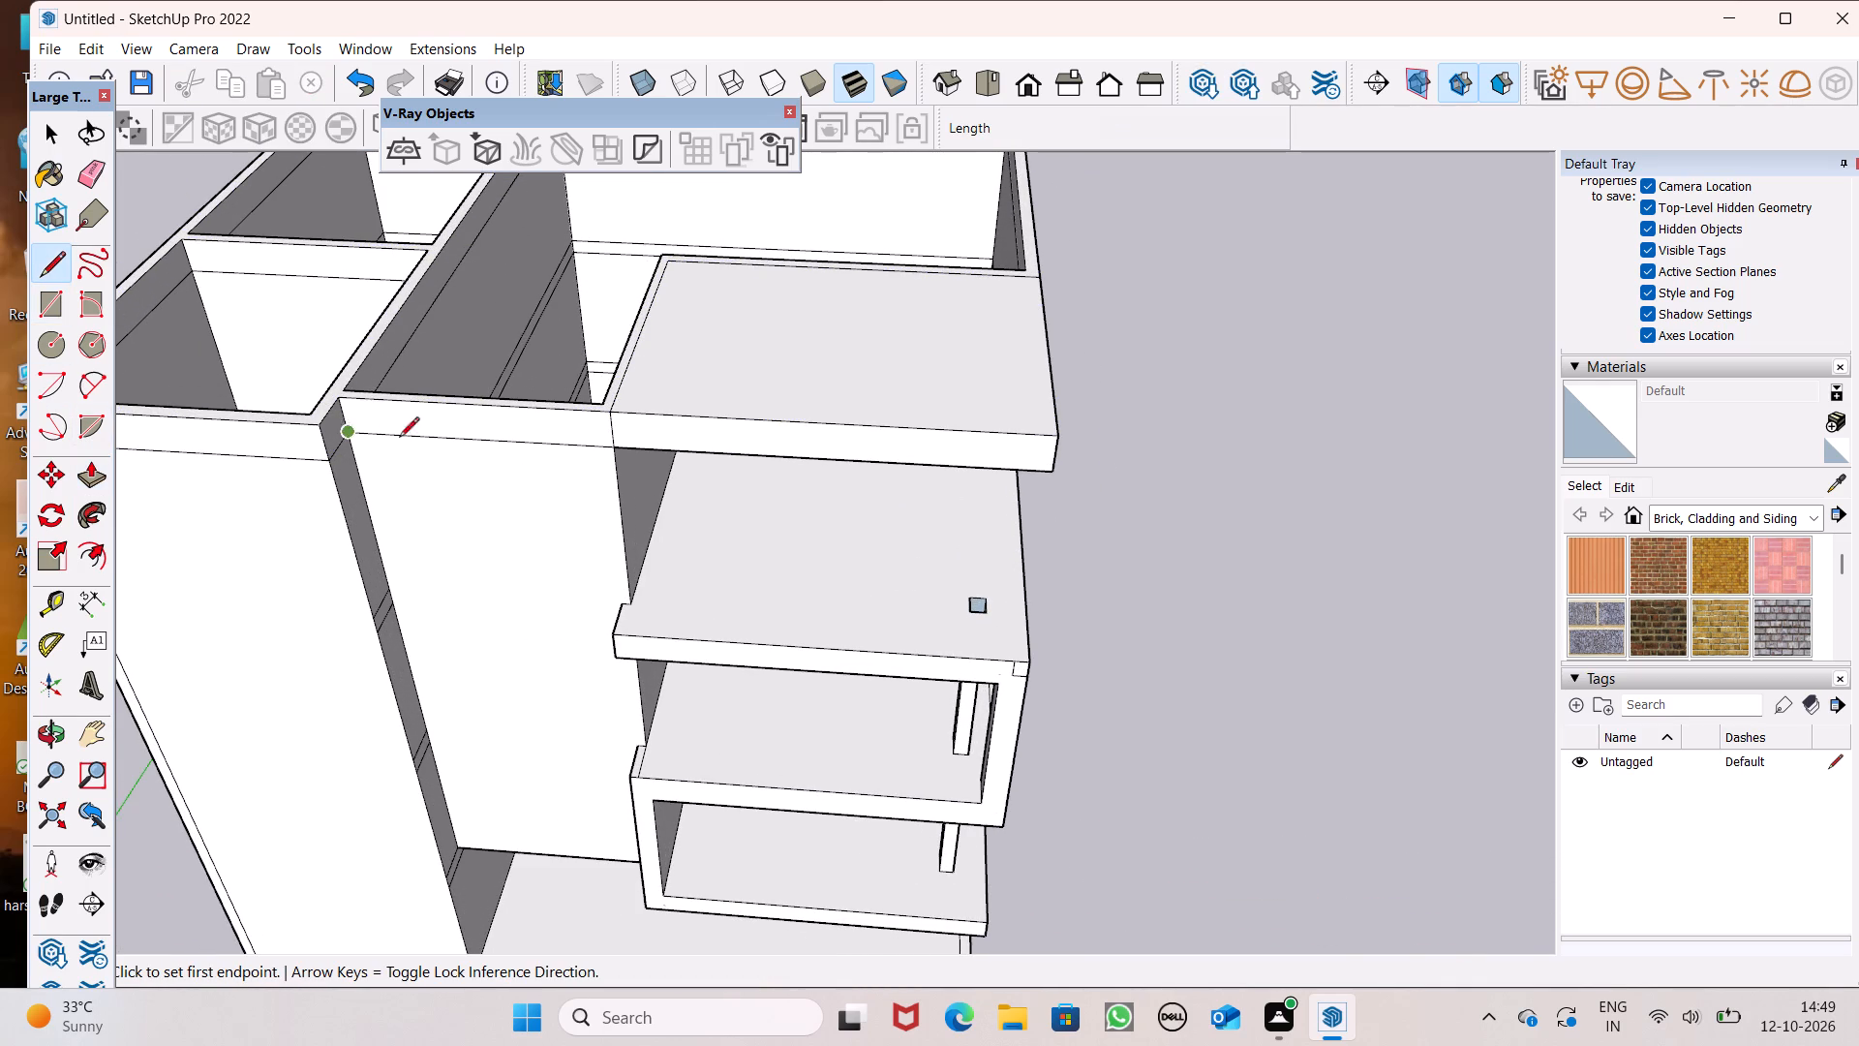
scroll(933, 618, up, 7)
click(943, 577)
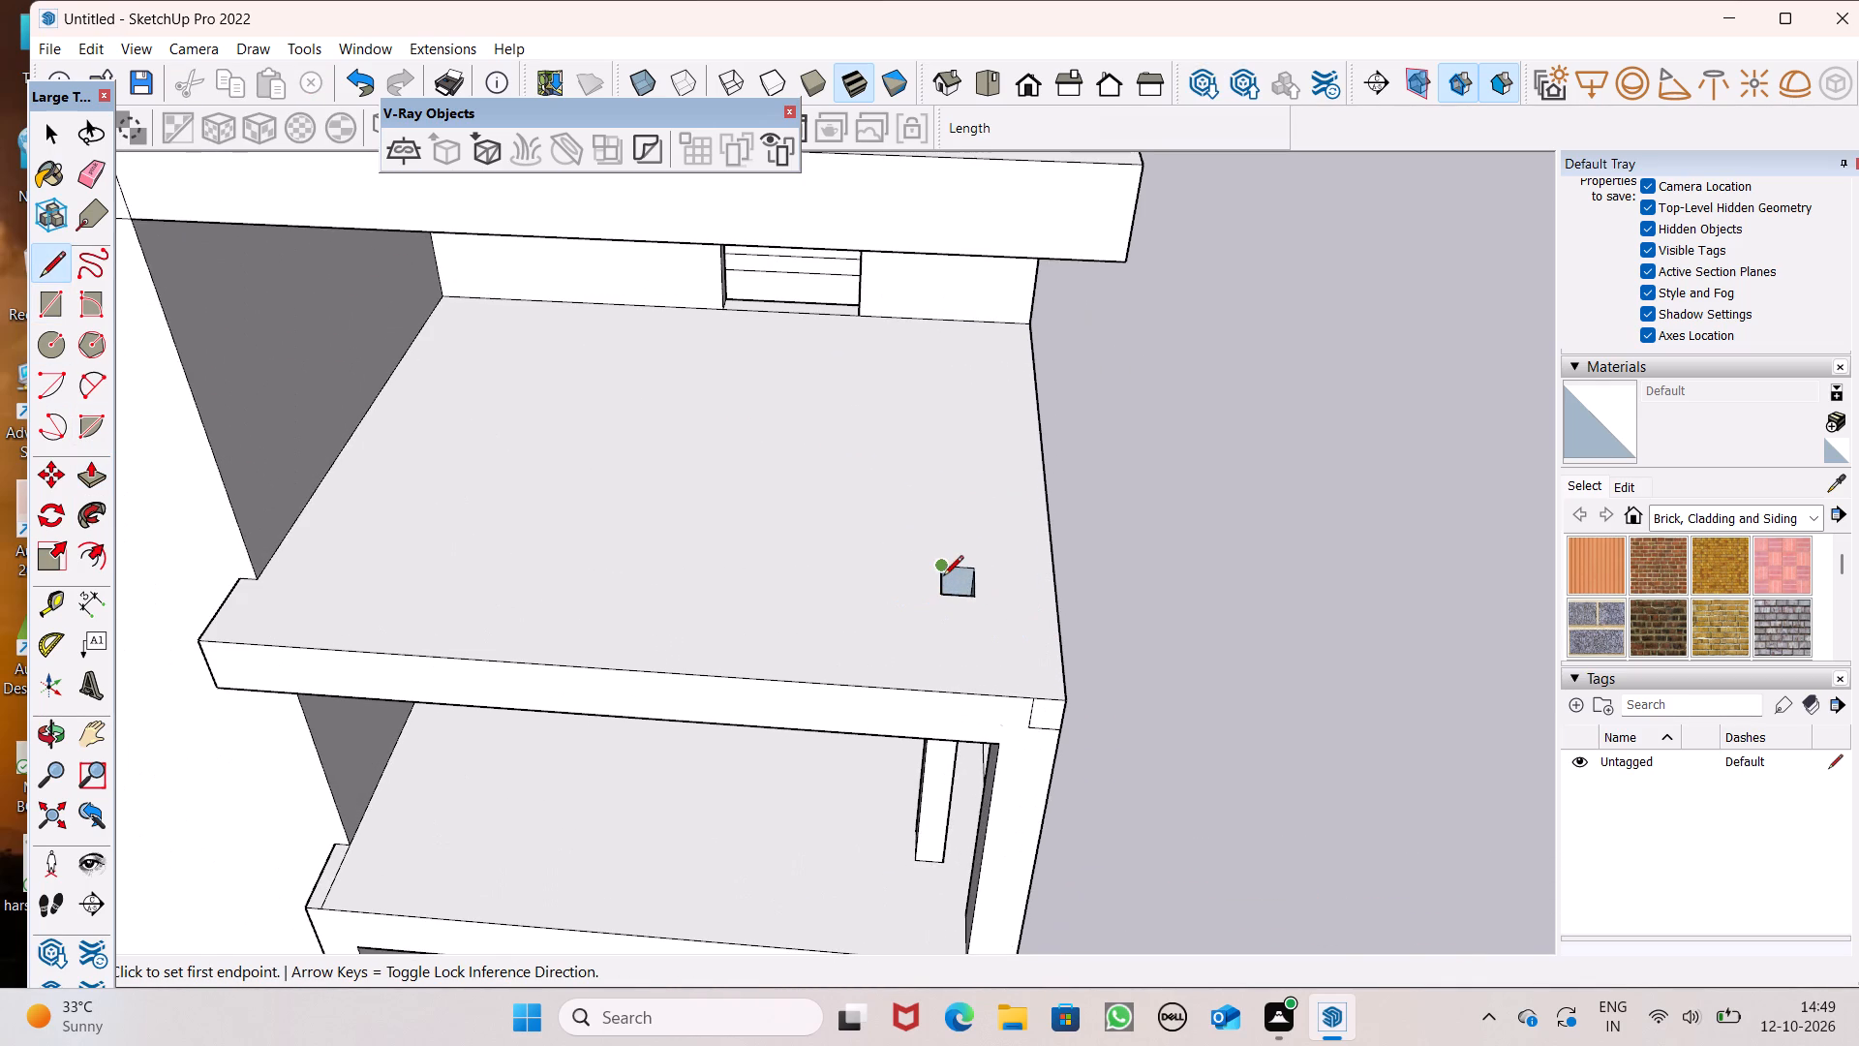
click(941, 589)
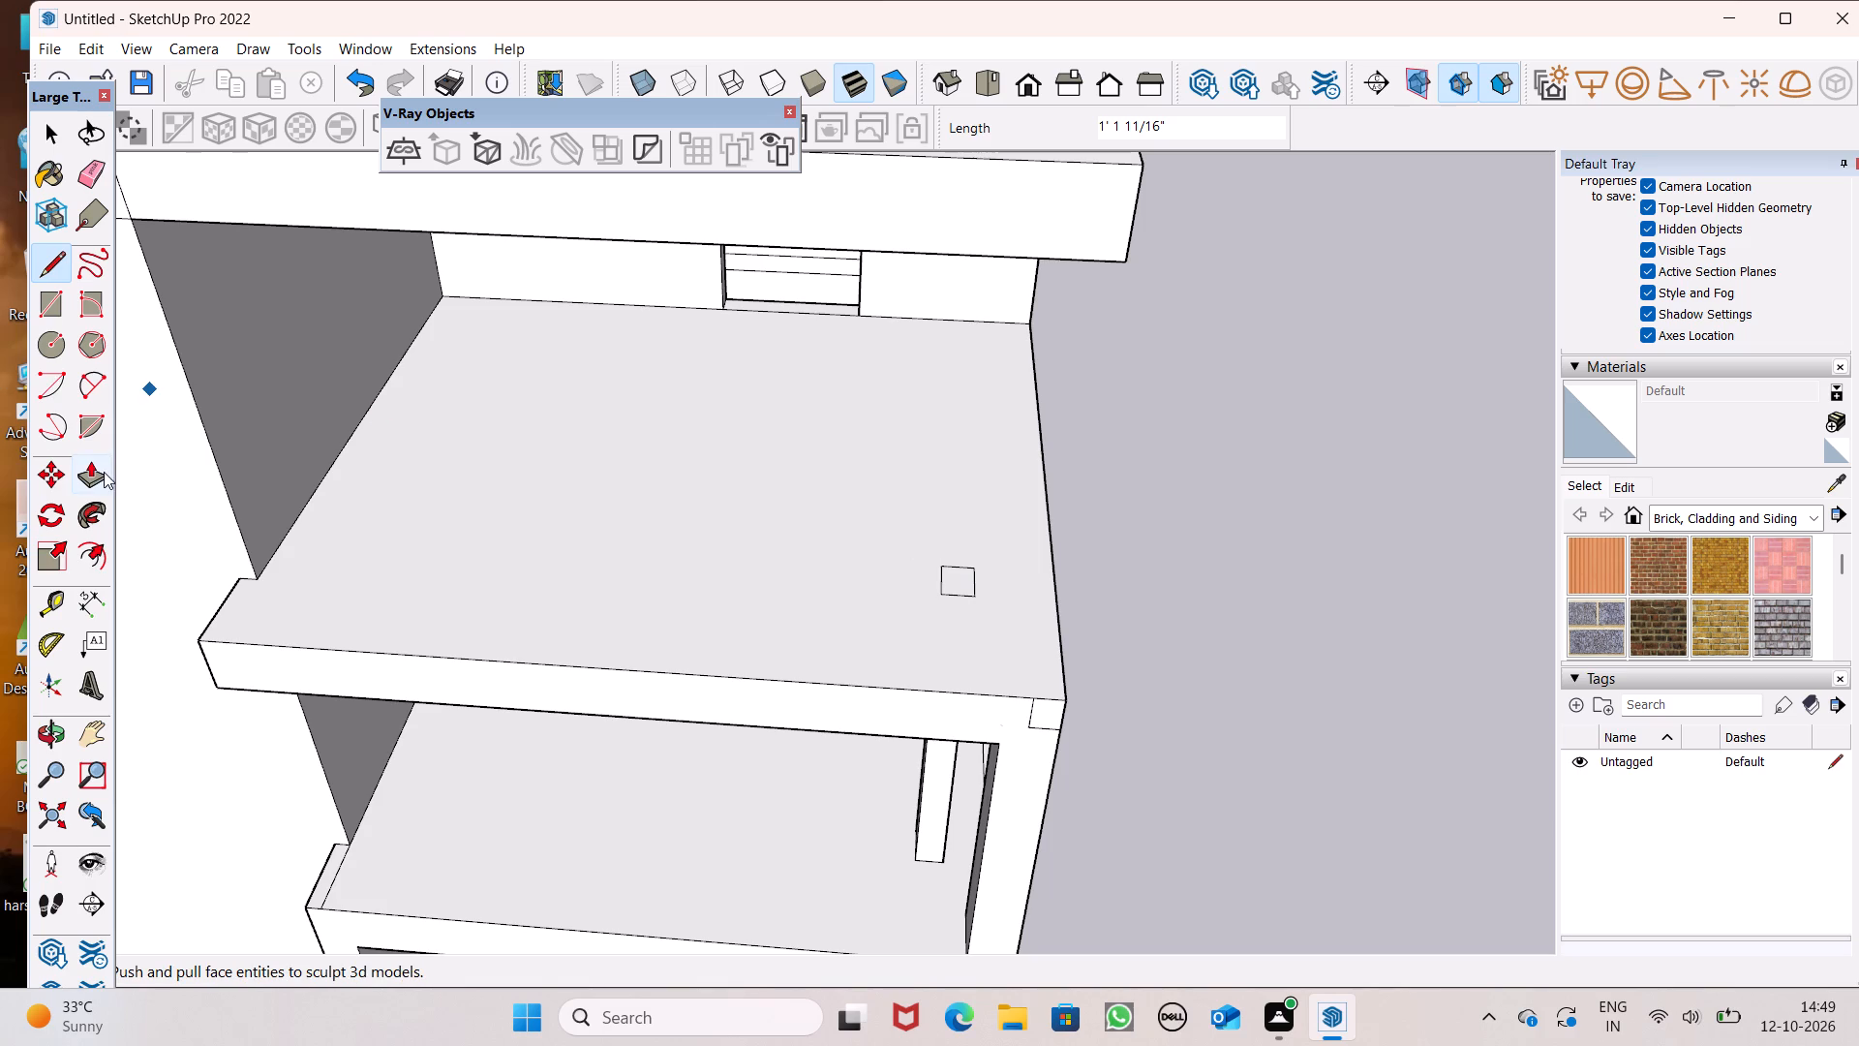
Push/Pull the small rectangle on the uppermost balcony slab up about 9' 7" to form a column under the roof slab.
click(104, 472)
drag(956, 577, 991, 470)
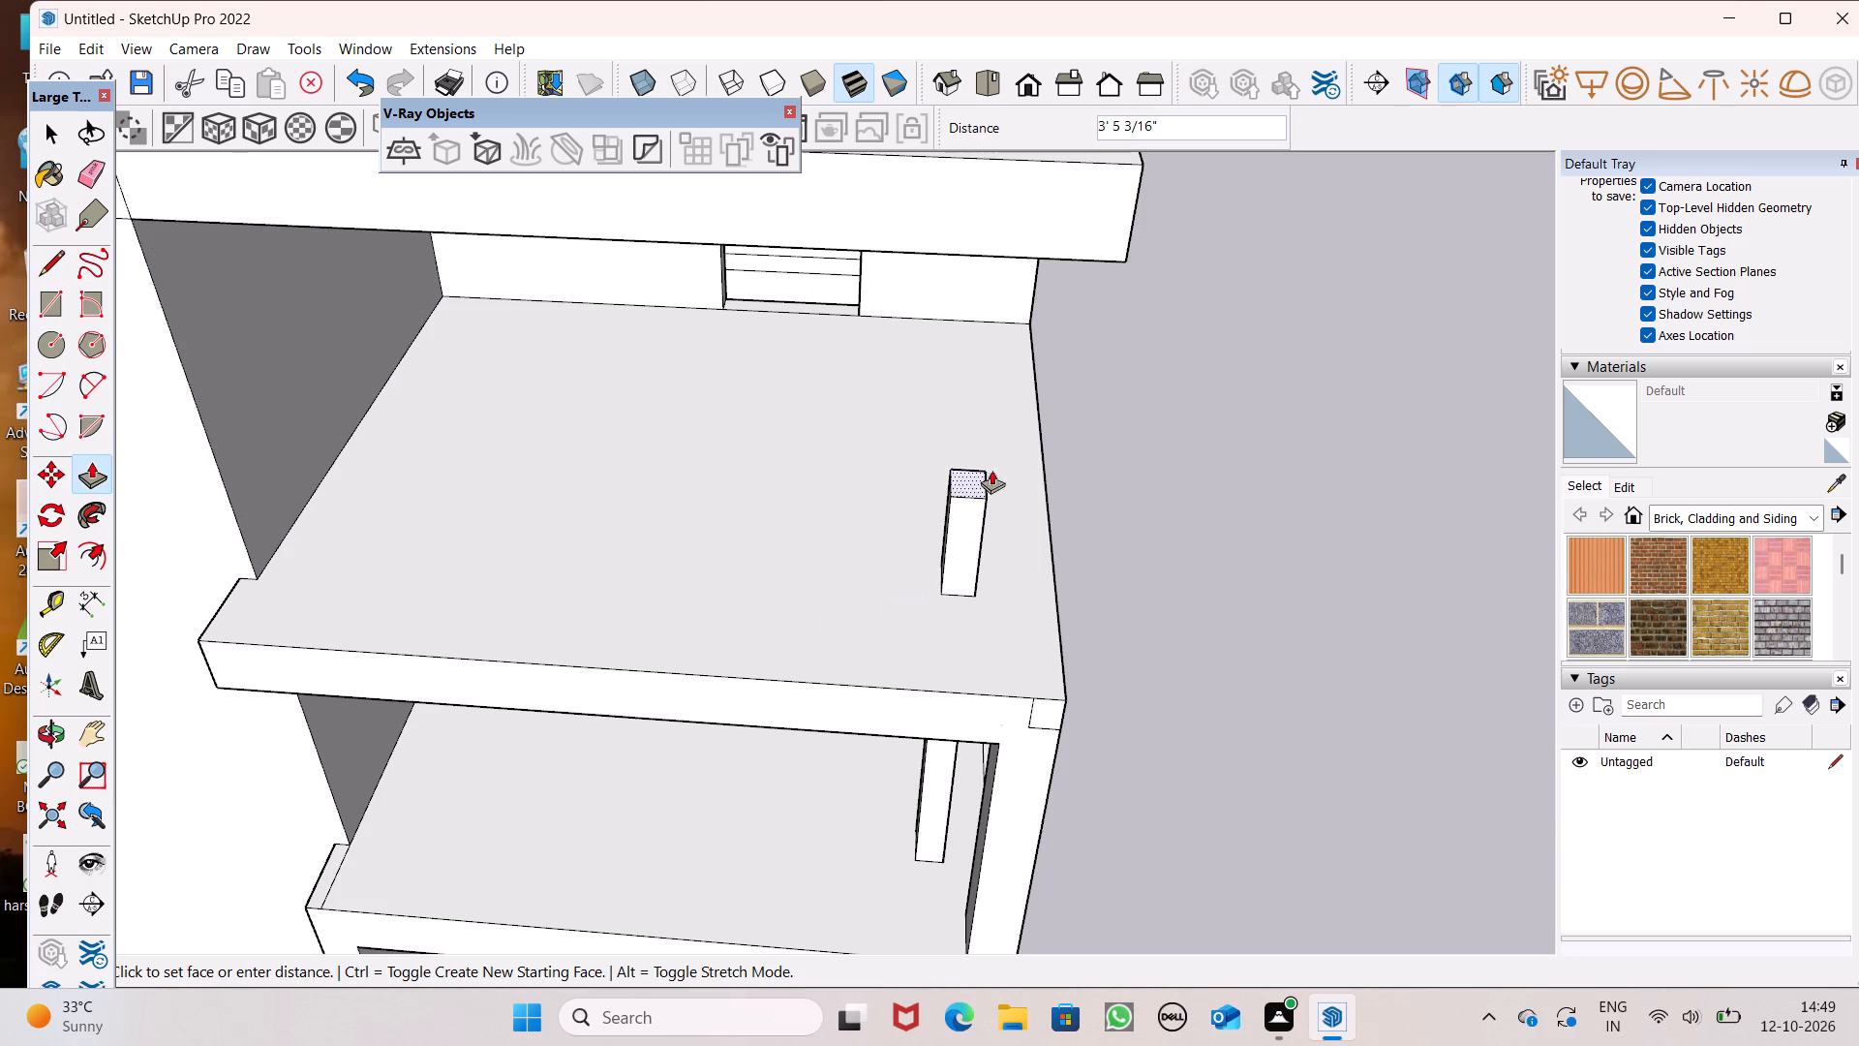
drag(991, 470, 970, 234)
Examine the stacked balconies and their corner columns from the front, the corner and the side of the building.
scroll(903, 547, down, 7)
middle_drag(991, 637, 992, 597)
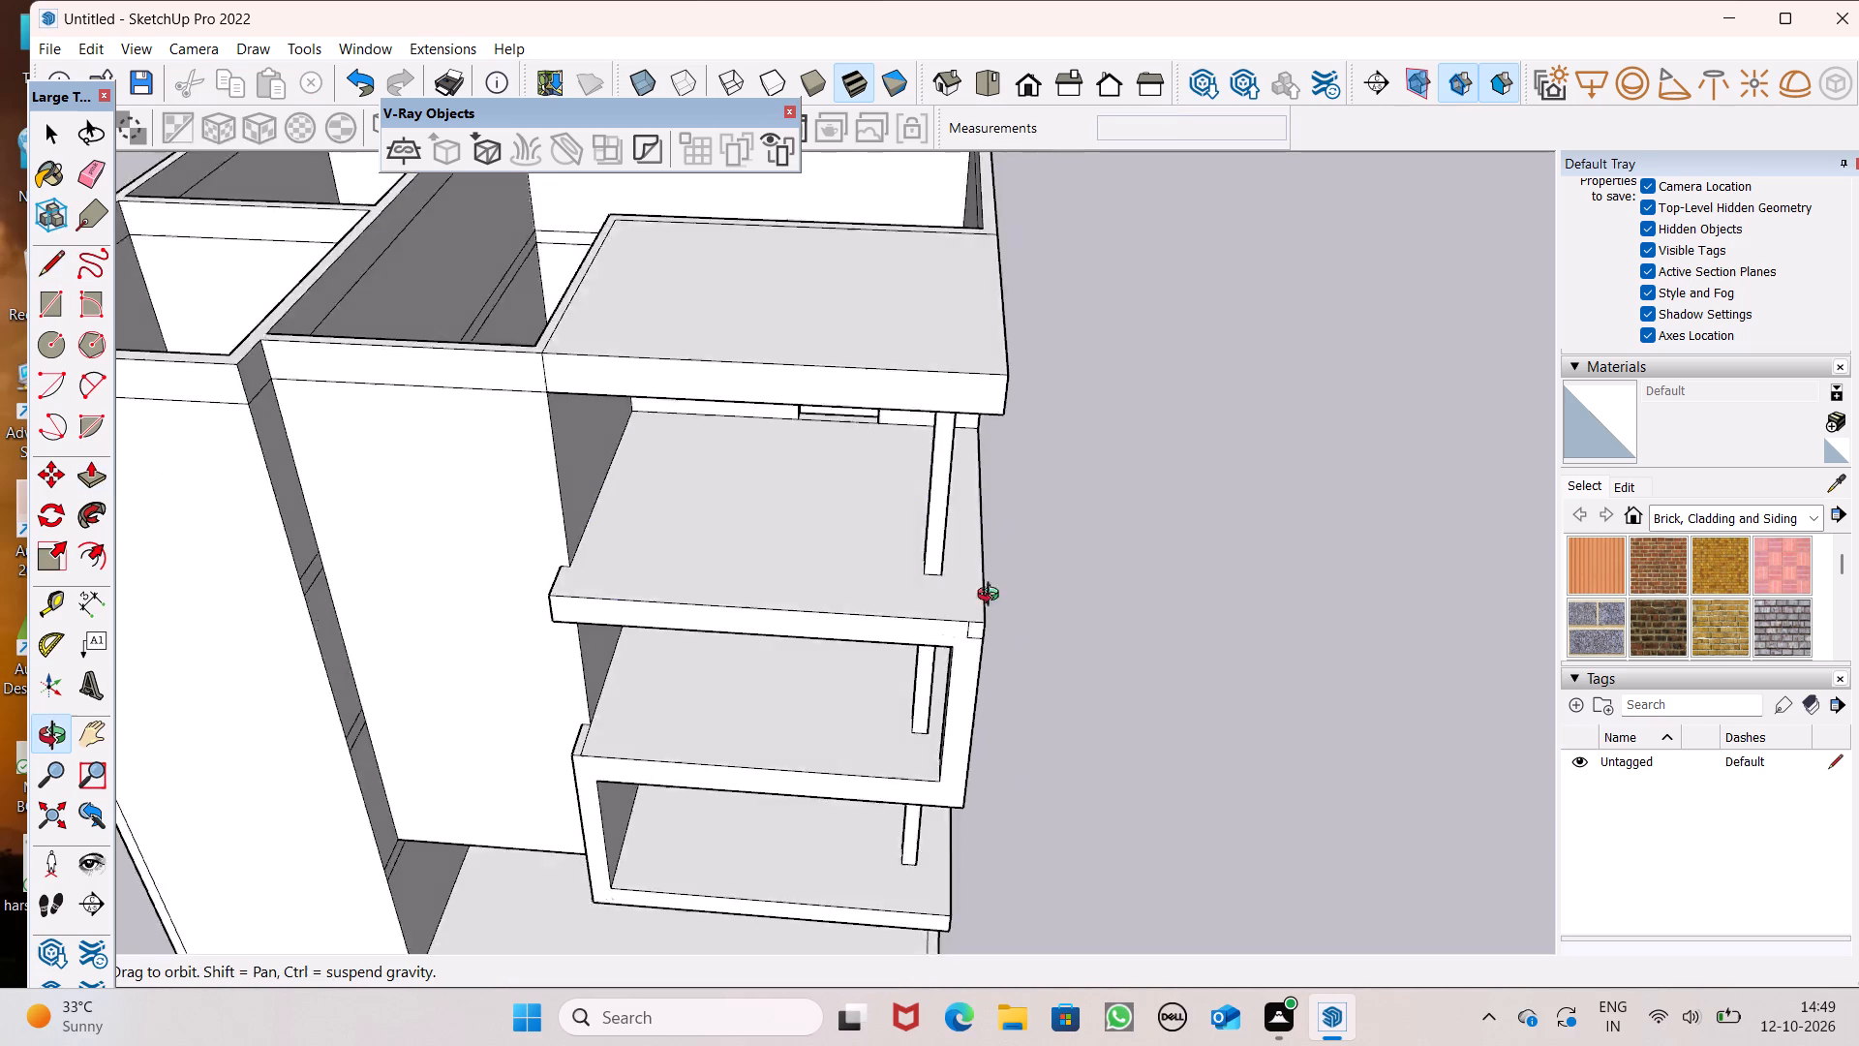
middle_drag(992, 597, 1009, 335)
scroll(1004, 534, up, 1)
scroll(1228, 594, down, 7)
middle_drag(1223, 561, 848, 719)
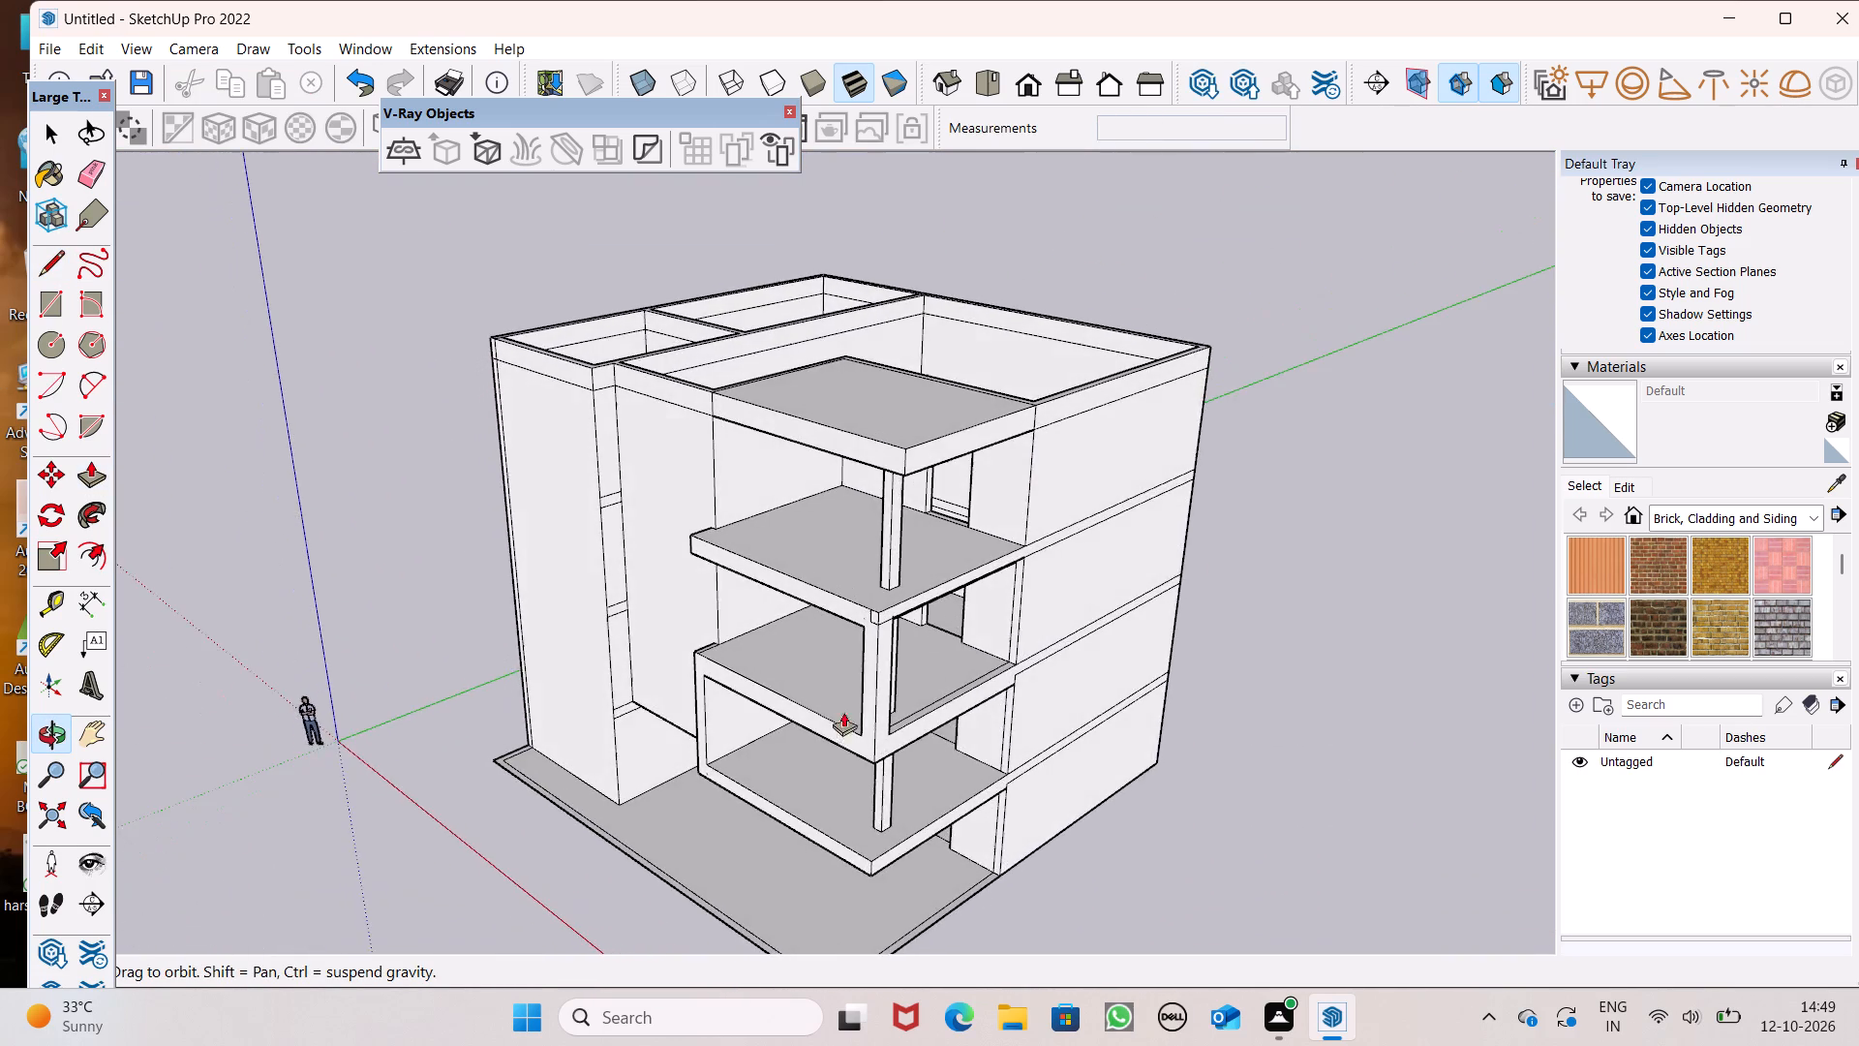
scroll(857, 628, up, 6)
middle_drag(941, 608, 1252, 560)
scroll(1252, 560, up, 1)
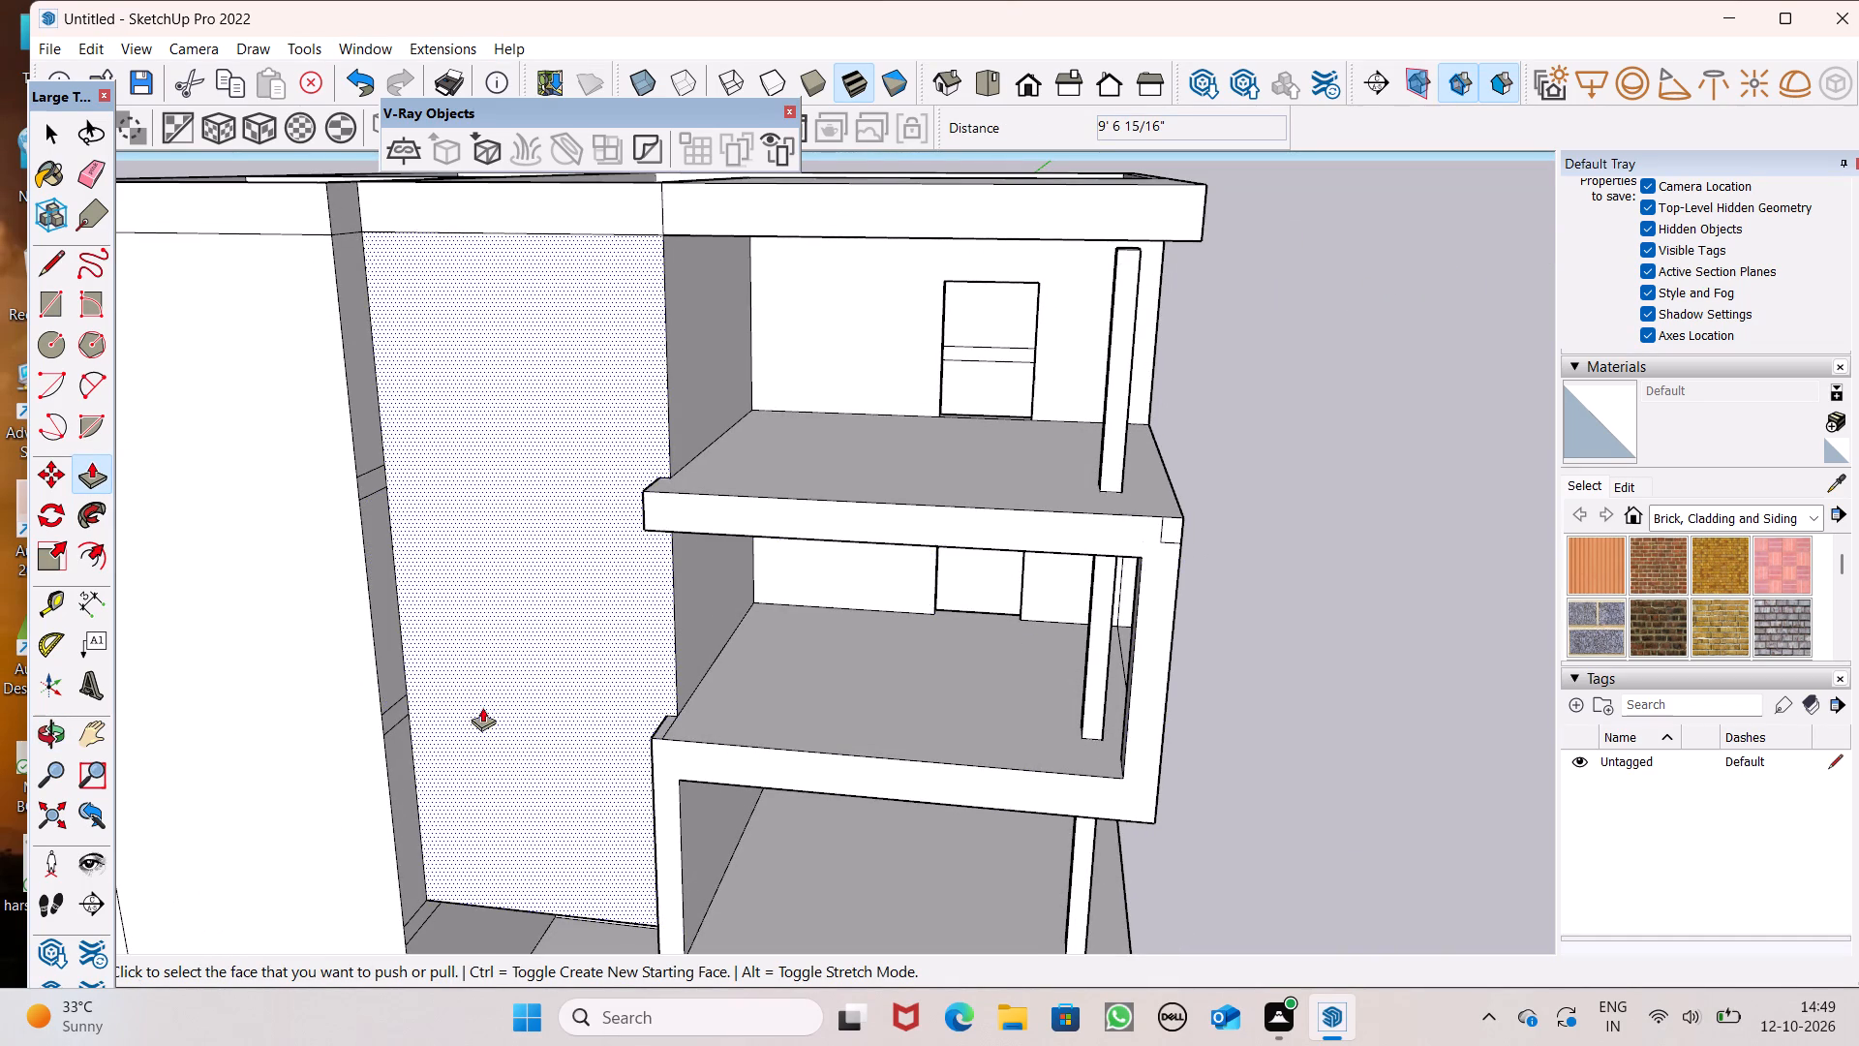
middle_drag(678, 783, 677, 813)
scroll(728, 818, down, 2)
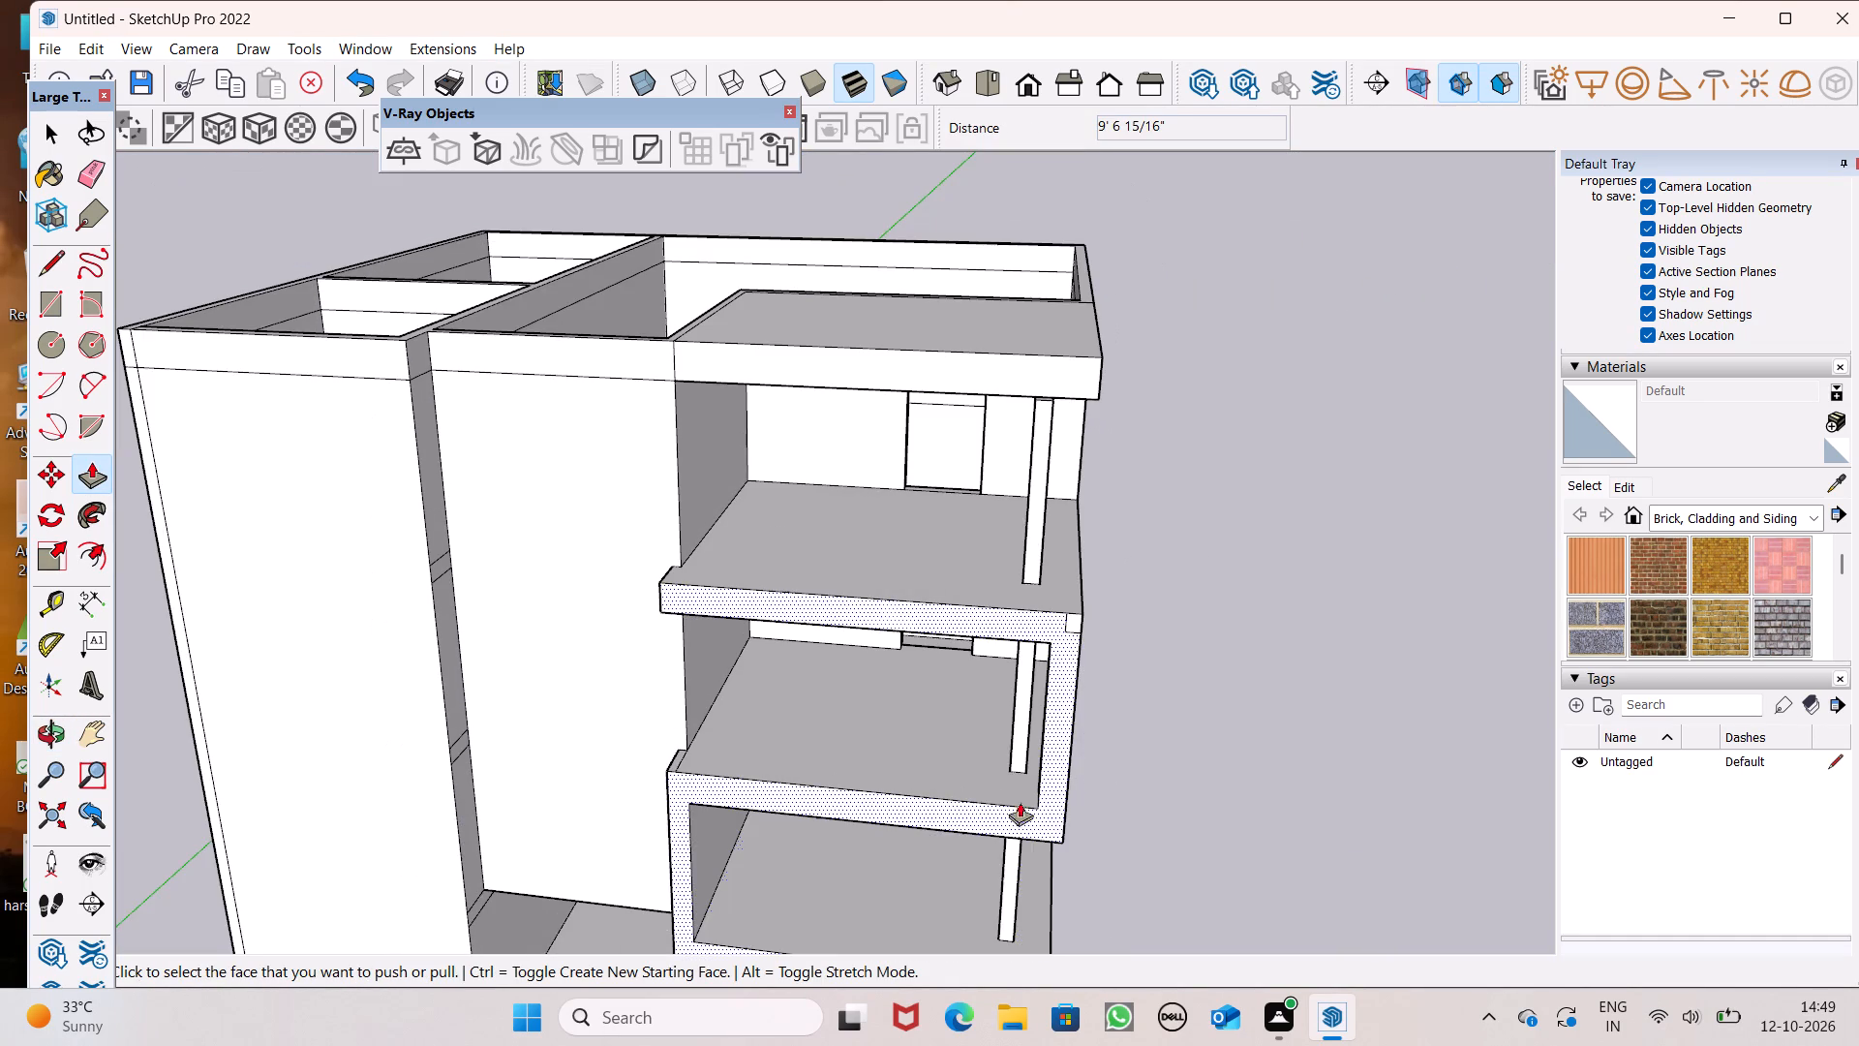
scroll(1008, 801, up, 1)
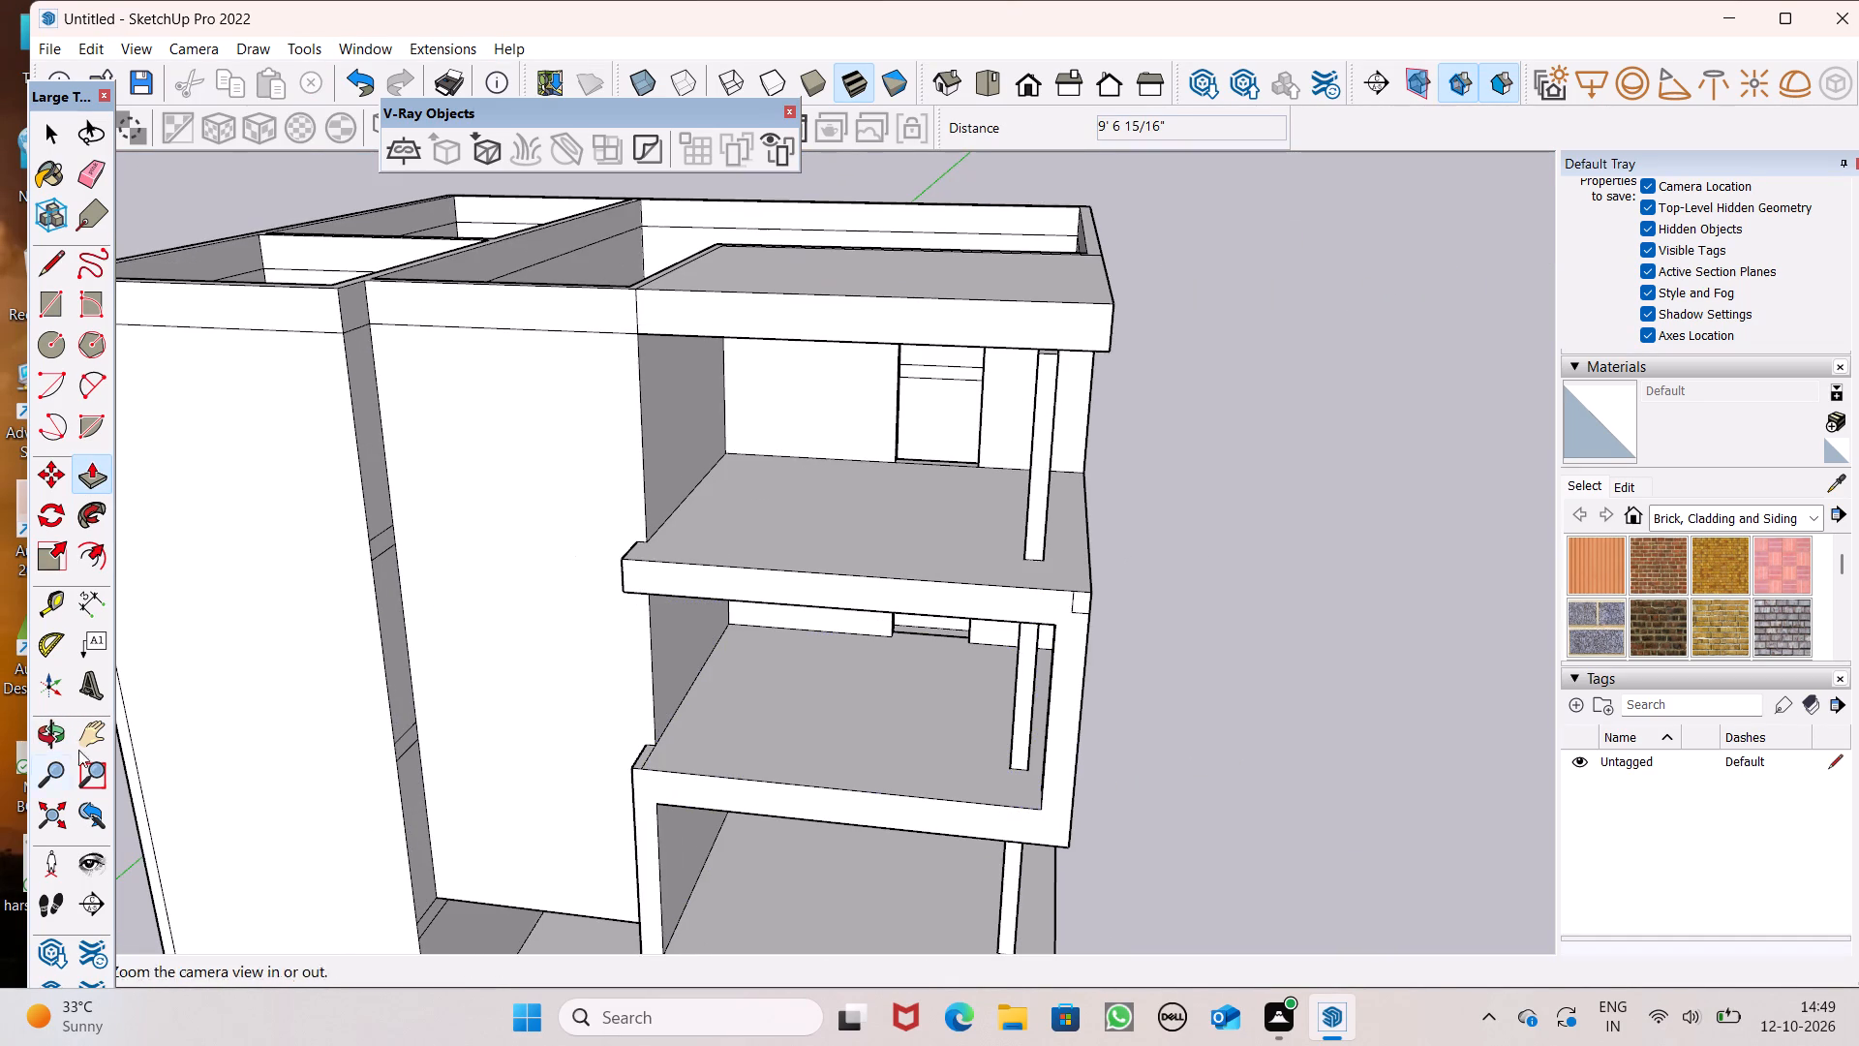
scroll(399, 625, down, 1)
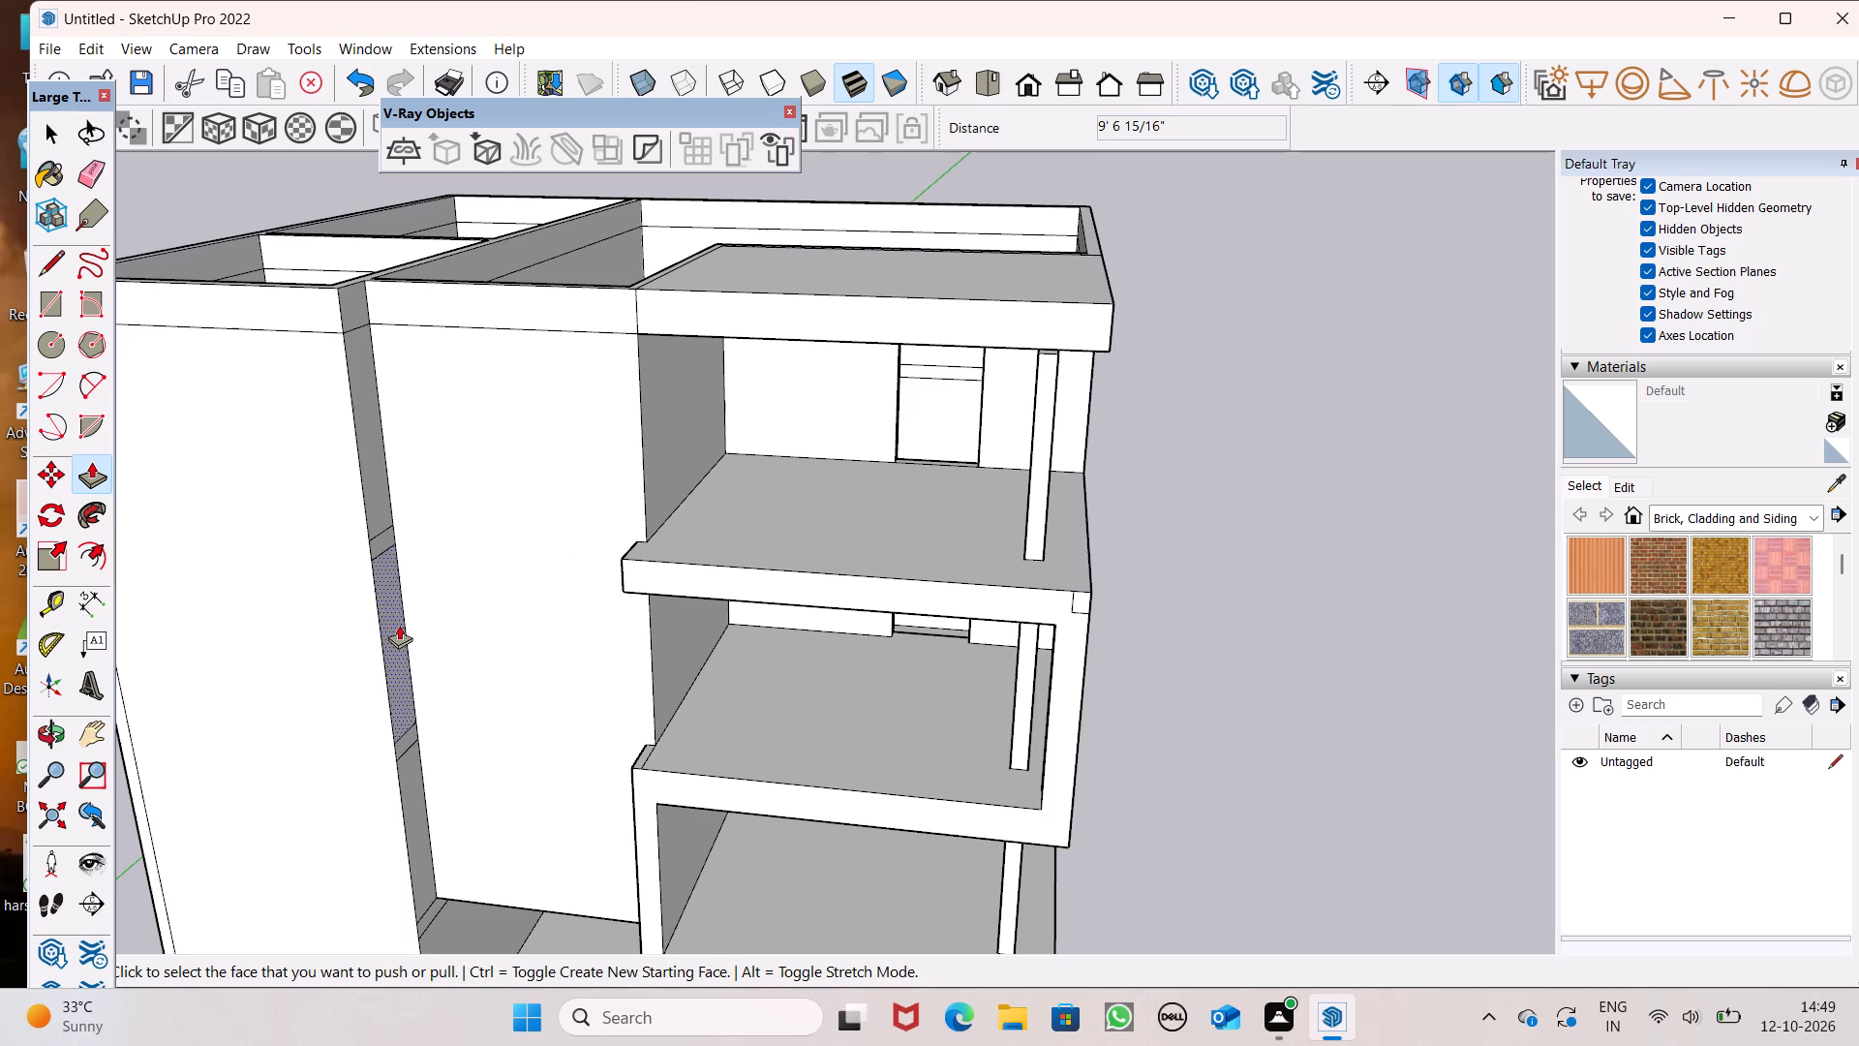
scroll(443, 659, down, 2)
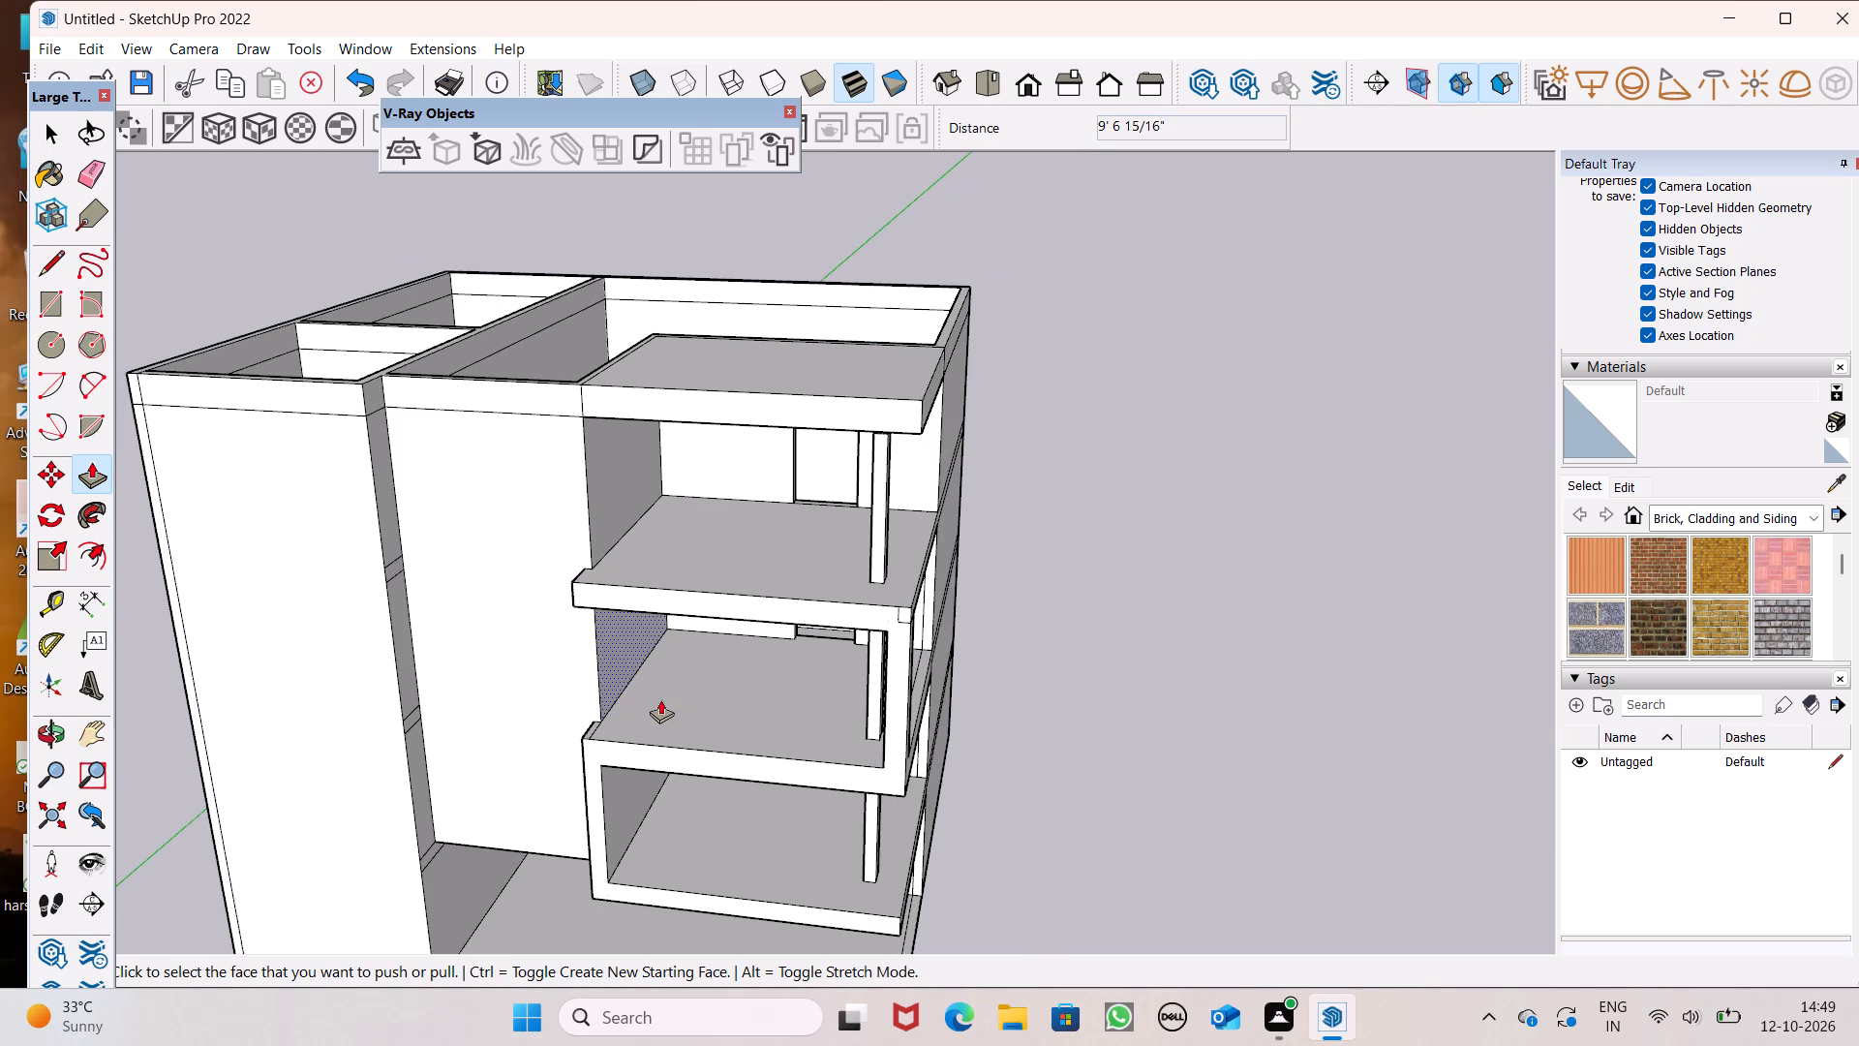
middle_drag(673, 729, 791, 768)
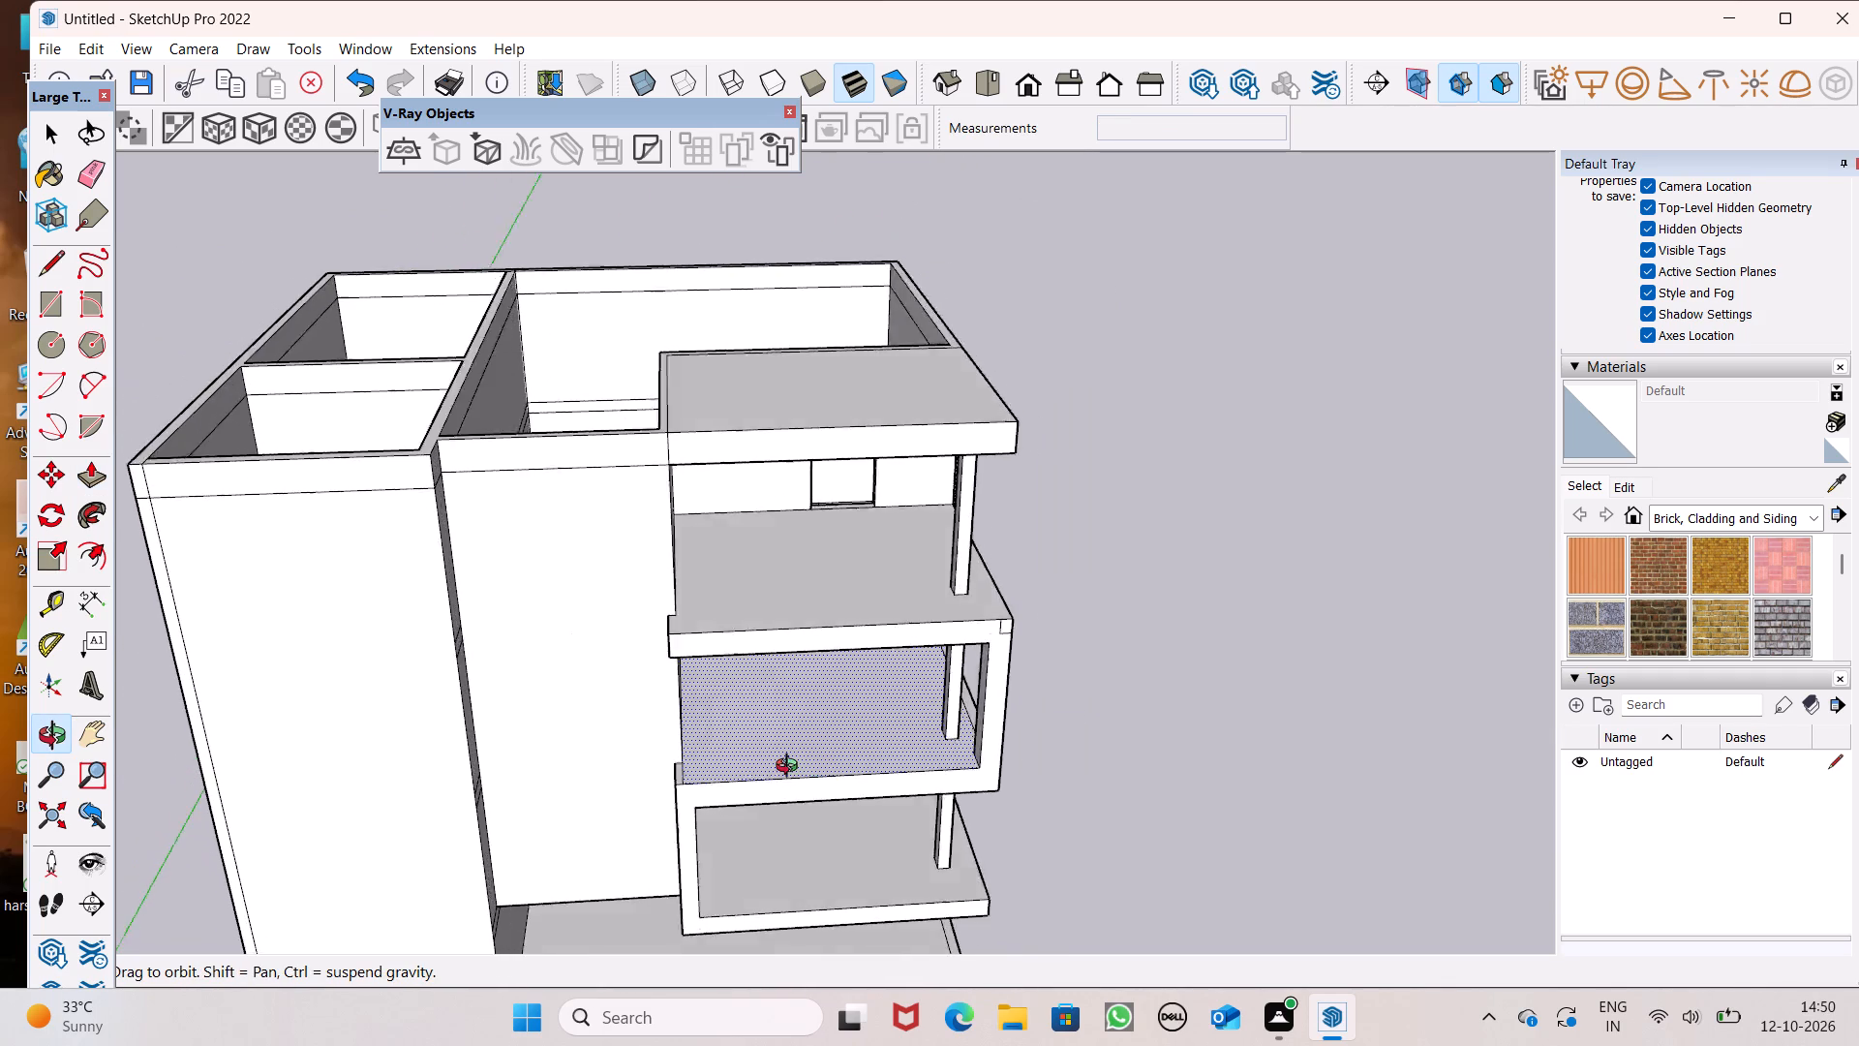
middle_drag(791, 768, 775, 755)
scroll(887, 614, down, 2)
middle_drag(890, 747, 369, 915)
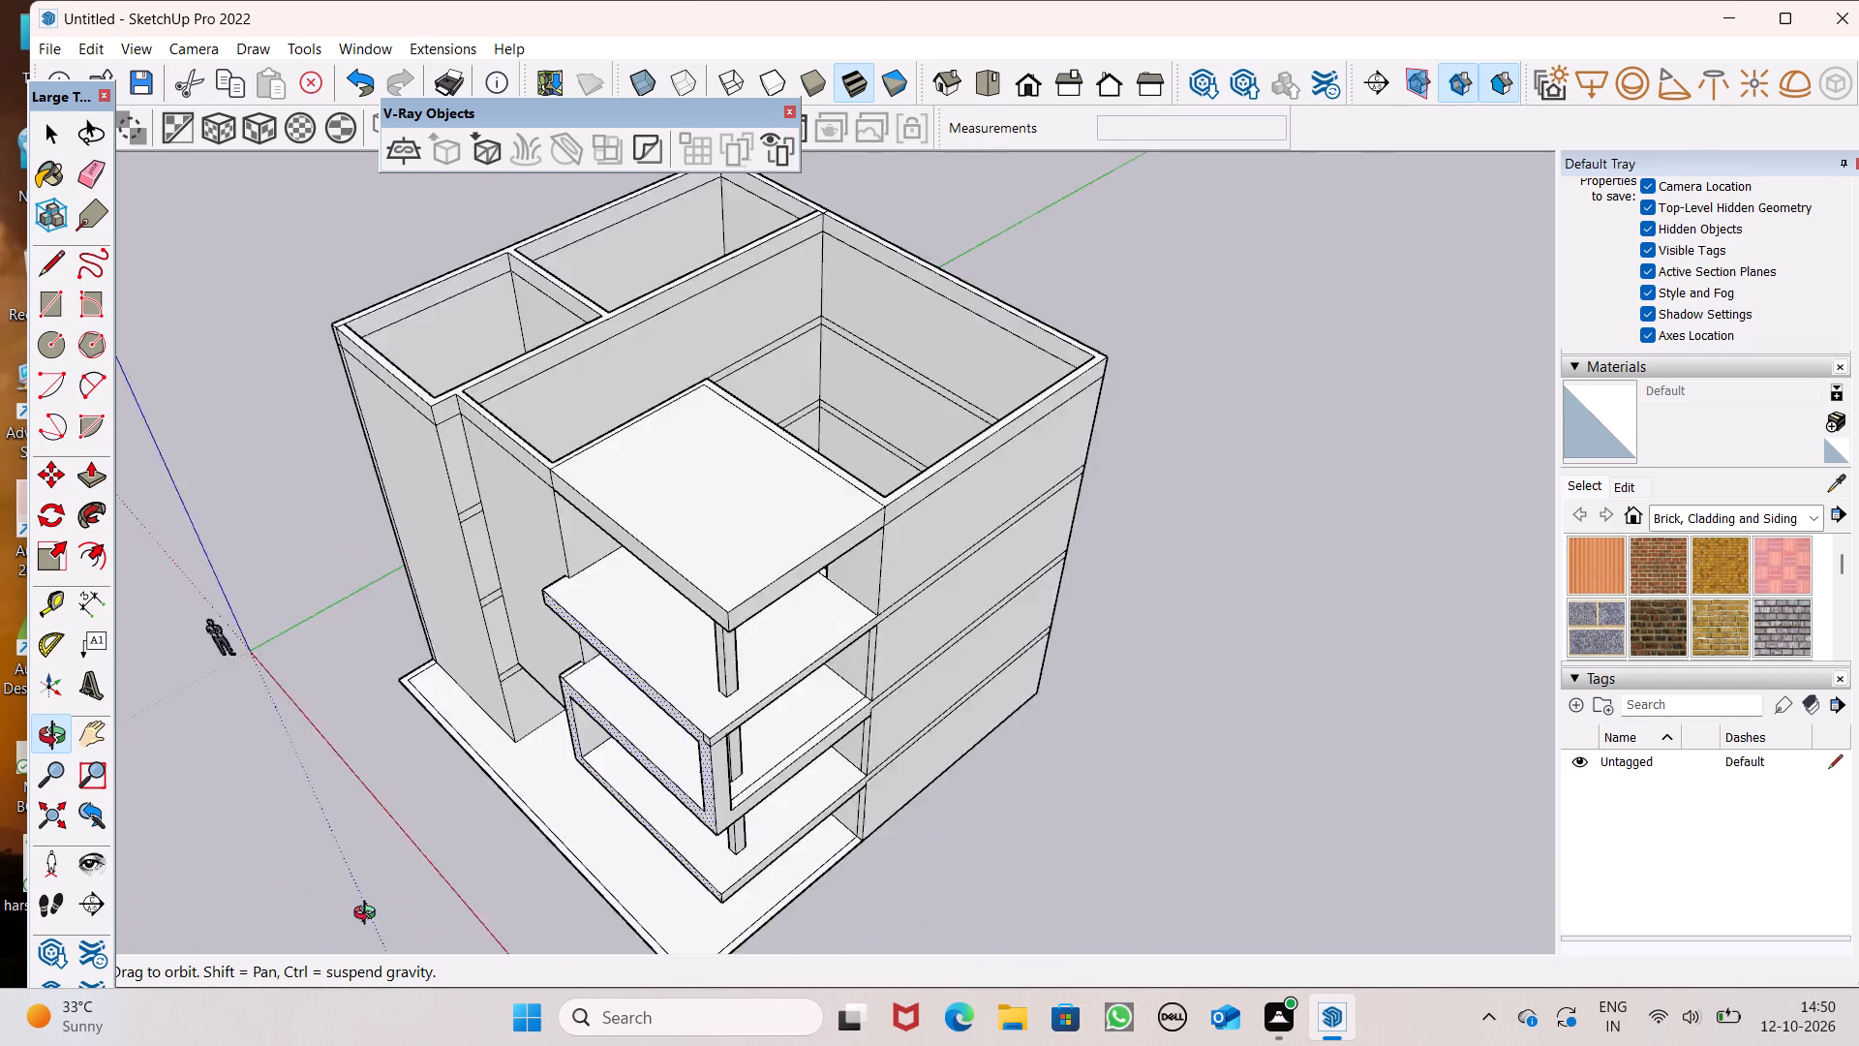
middle_drag(369, 915, 222, 865)
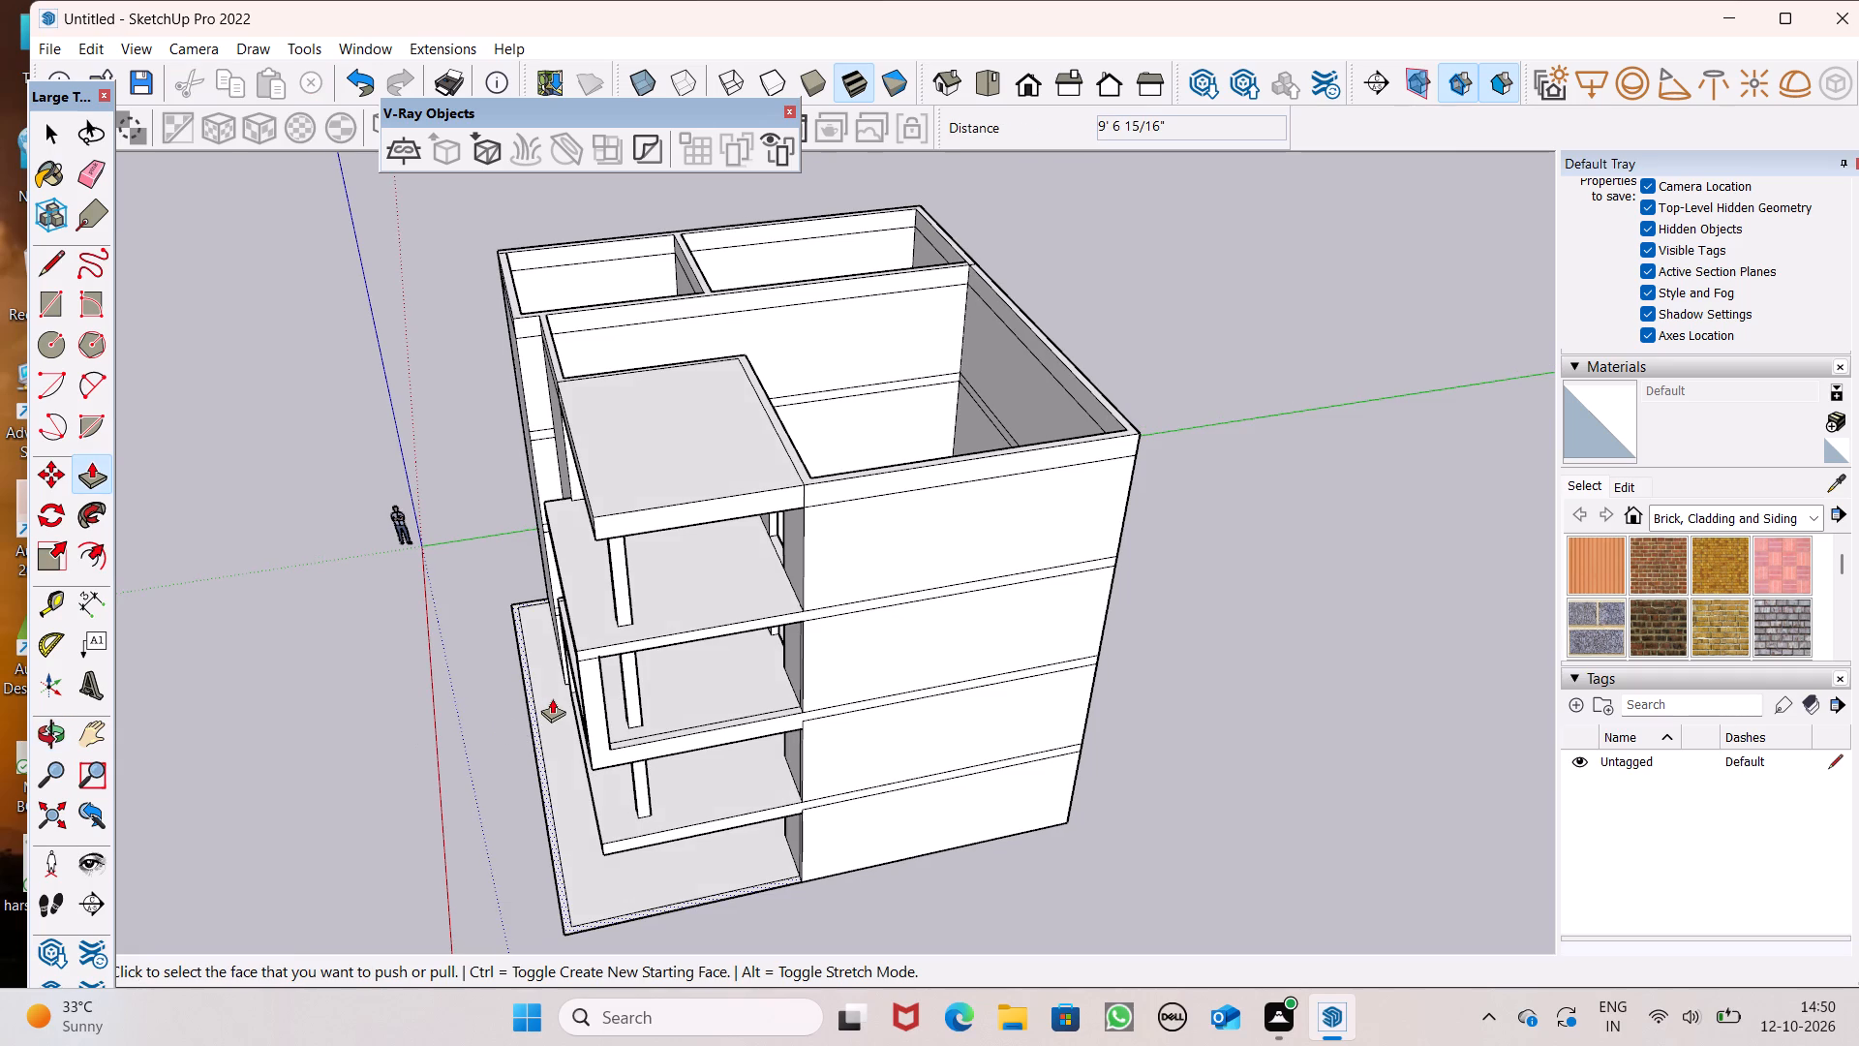
middle_drag(552, 698, 320, 775)
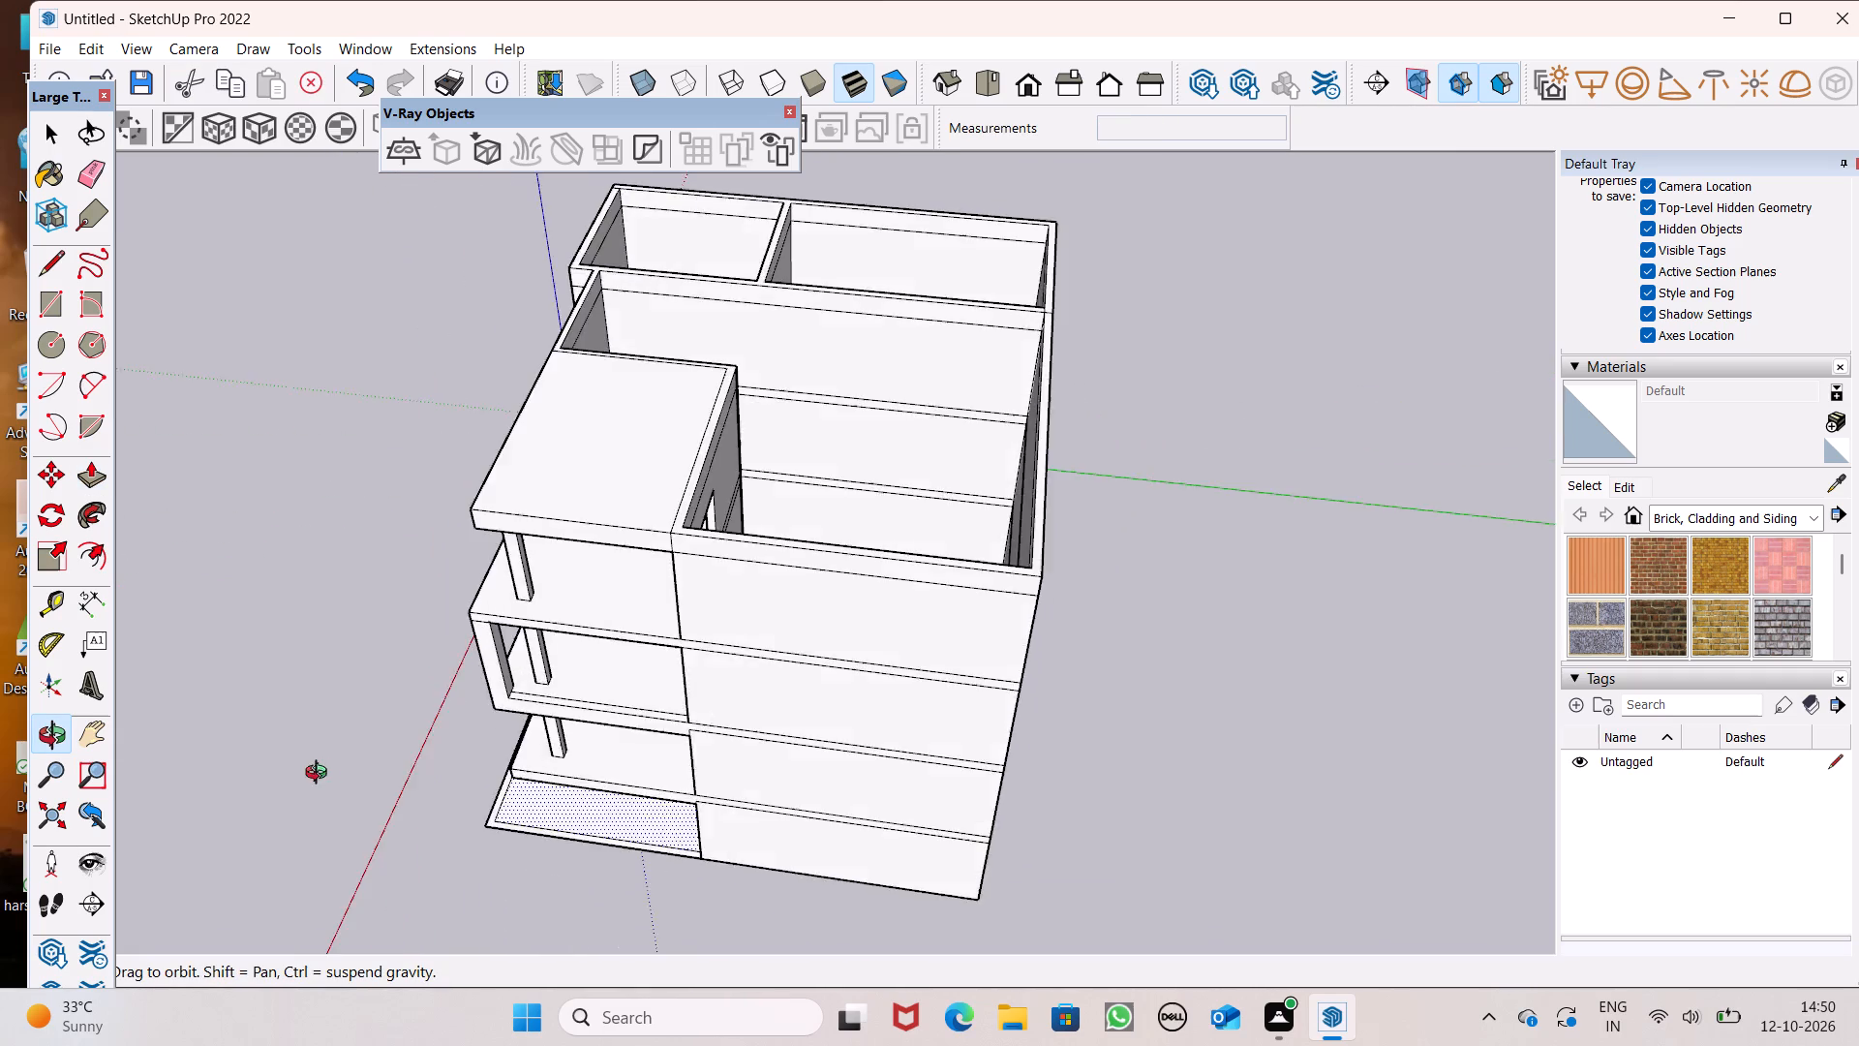
middle_drag(320, 775, 339, 678)
scroll(586, 580, up, 1)
middle_drag(586, 580, 627, 538)
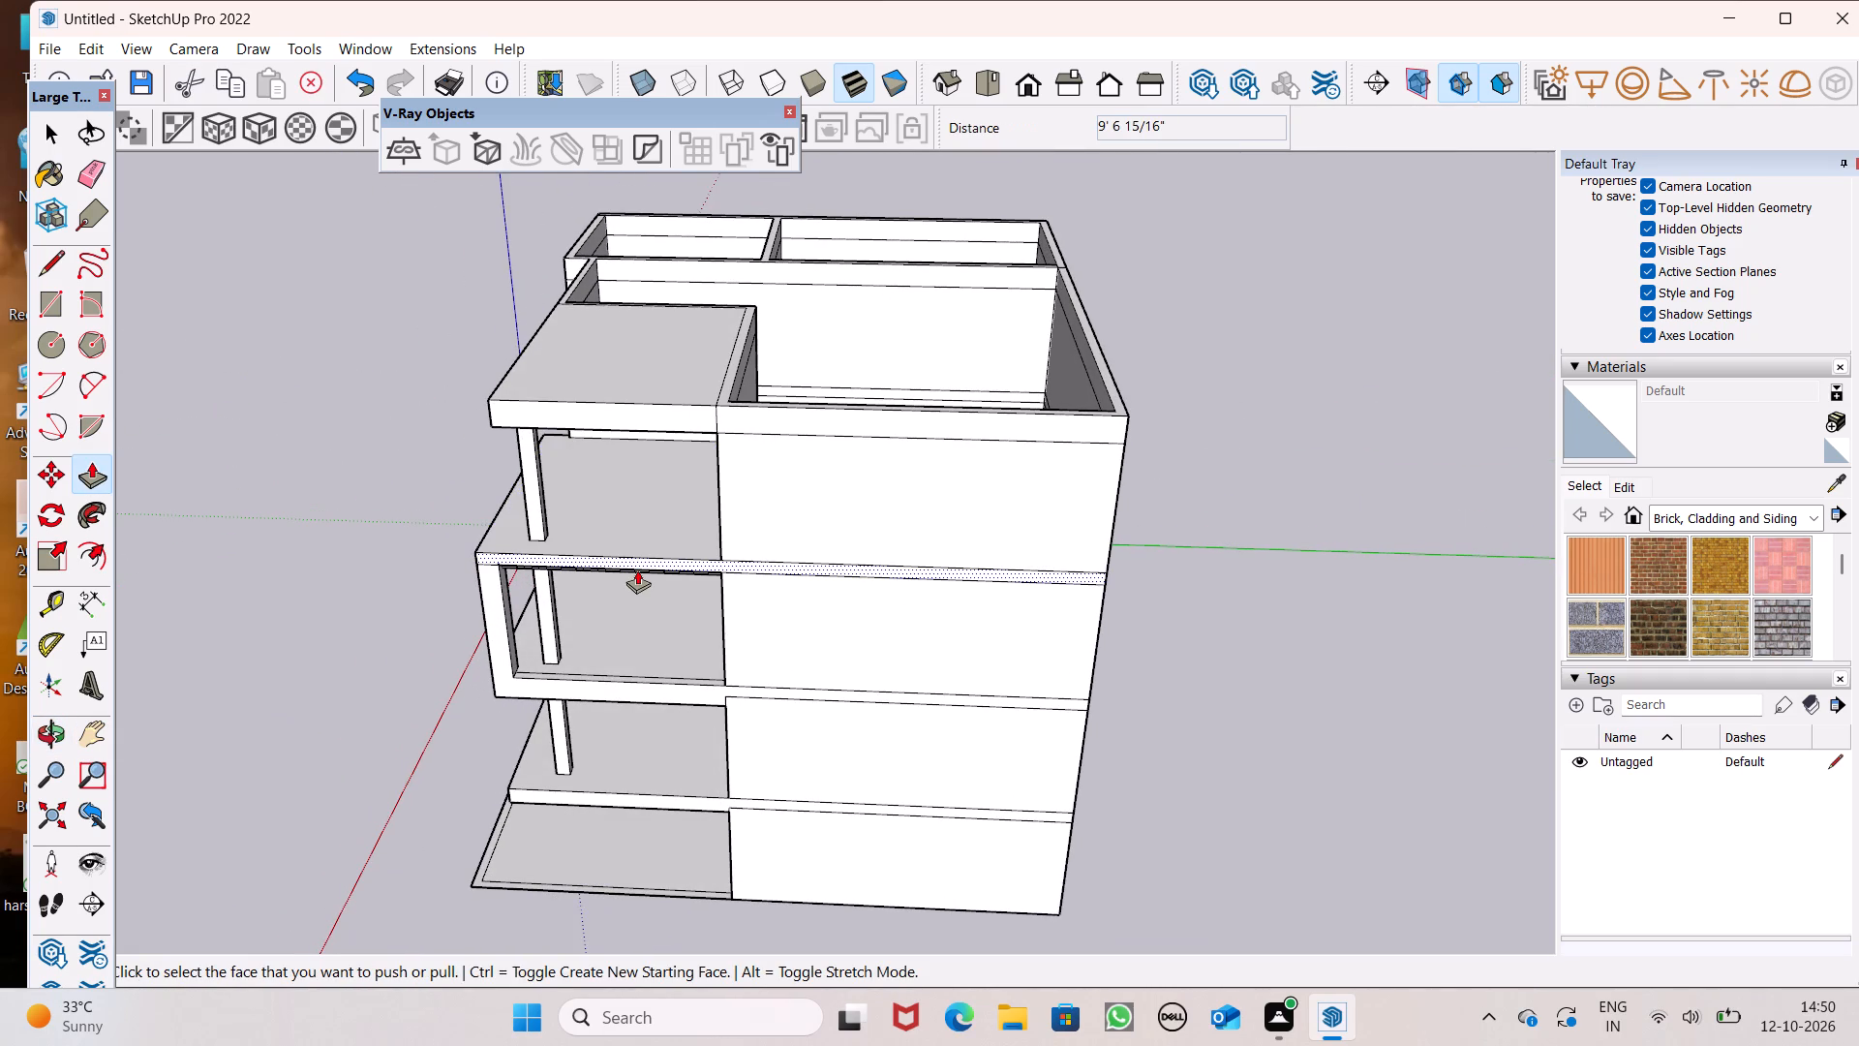
middle_drag(798, 536, 796, 535)
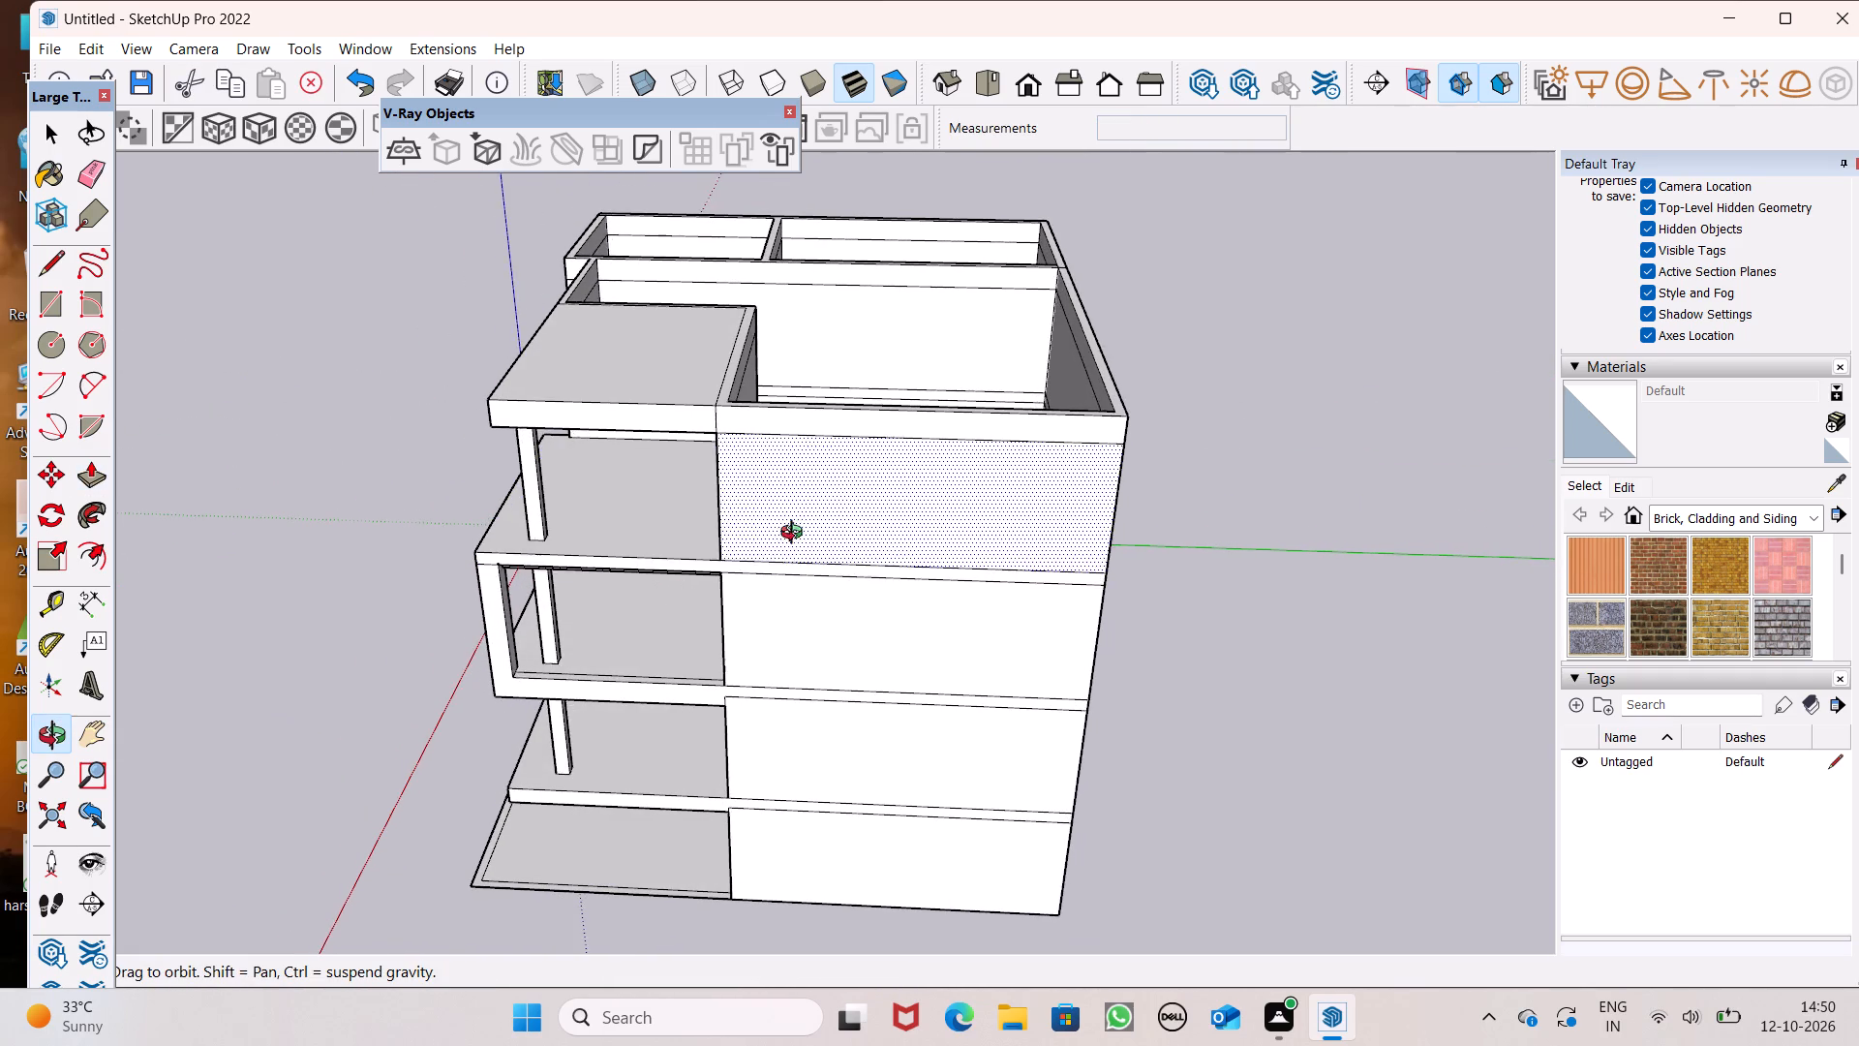
middle_drag(796, 535, 854, 477)
scroll(844, 483, up, 1)
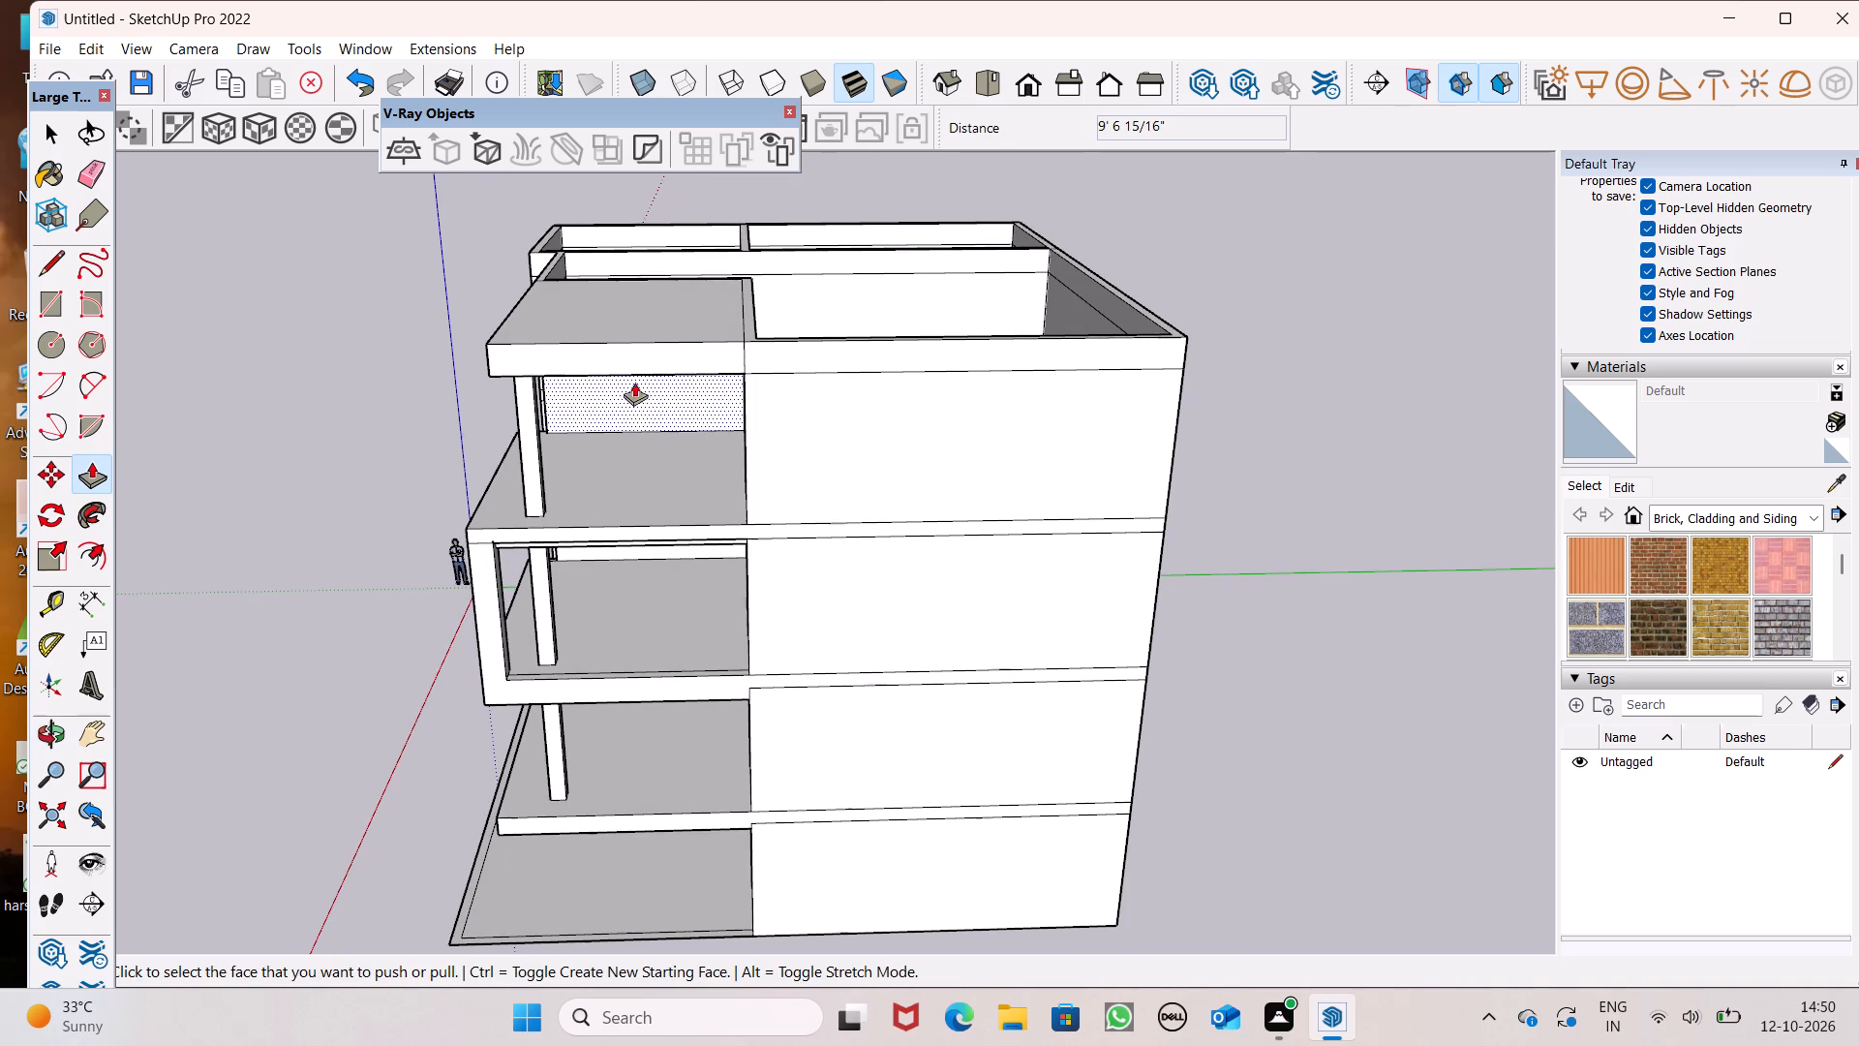
Draw a rectangle about 1' by 1' on the uppermost balcony floor, near the building's side wall, as a second column base.
click(47, 319)
scroll(442, 466, up, 2)
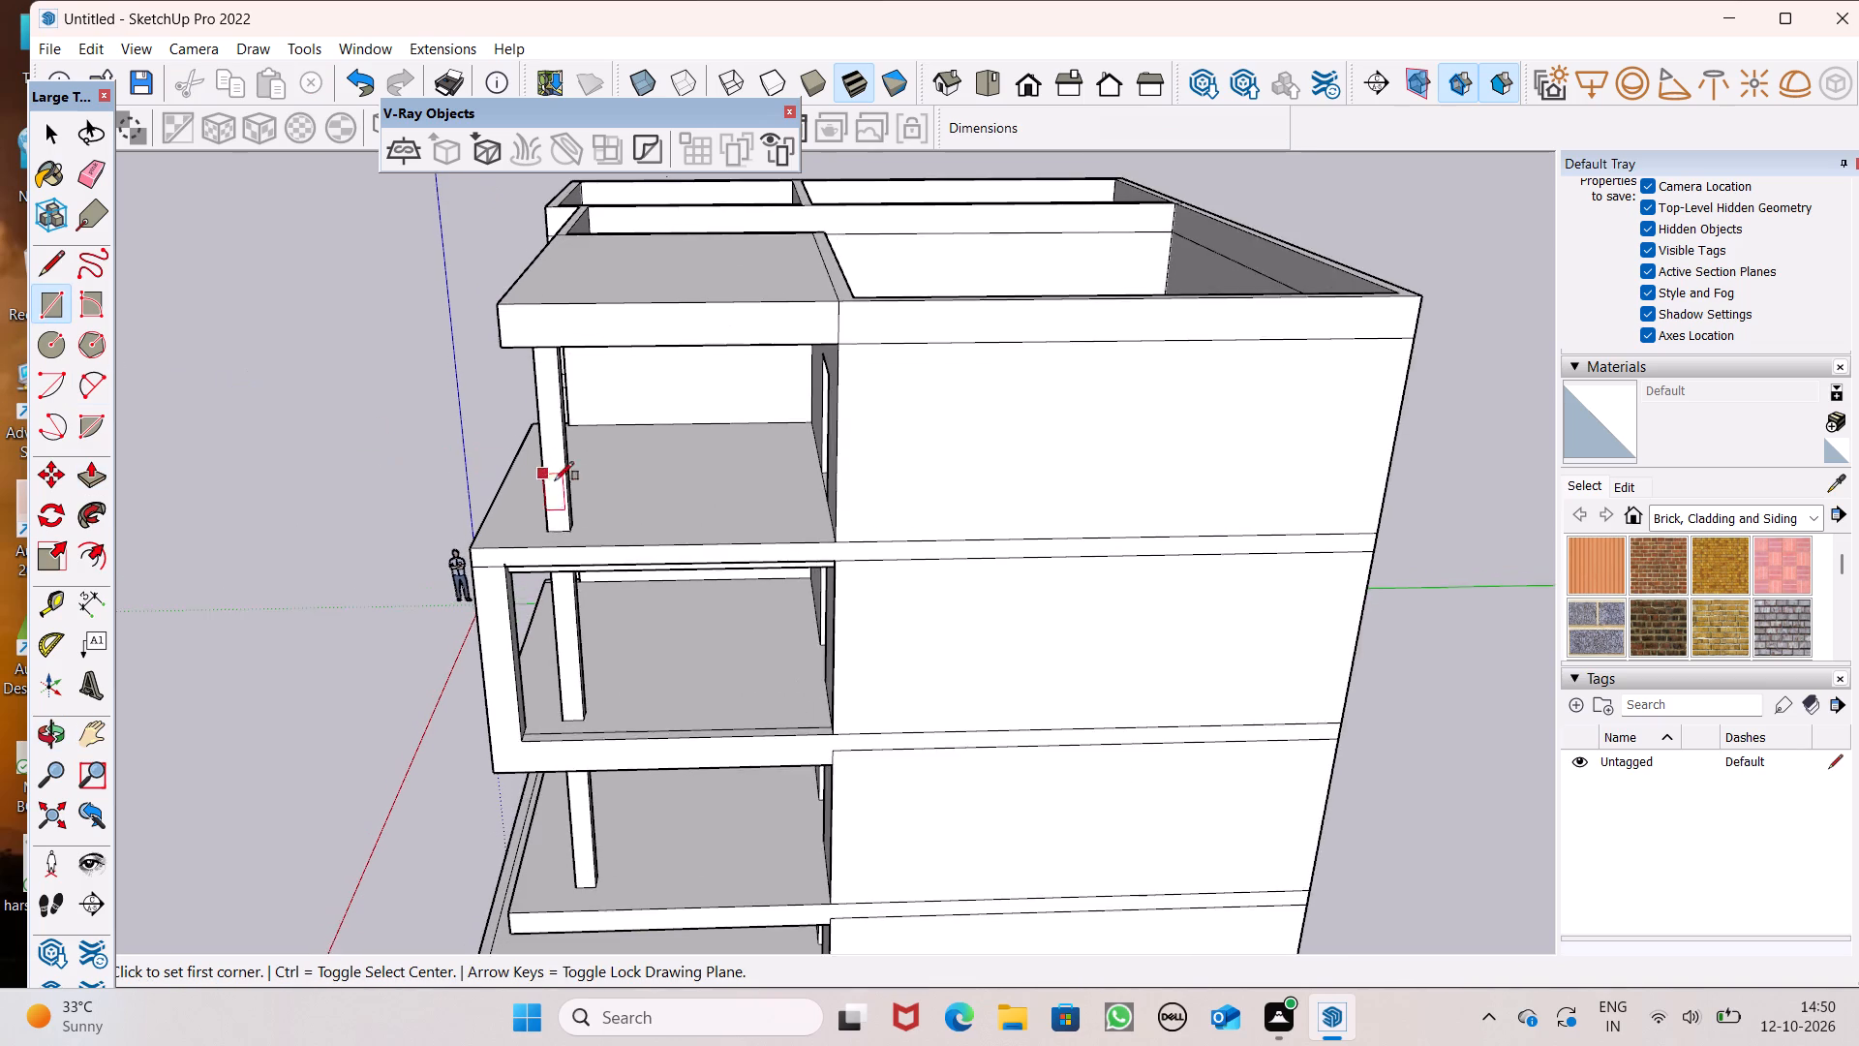
middle_drag(556, 488, 469, 624)
scroll(686, 640, up, 6)
middle_drag(697, 677, 725, 727)
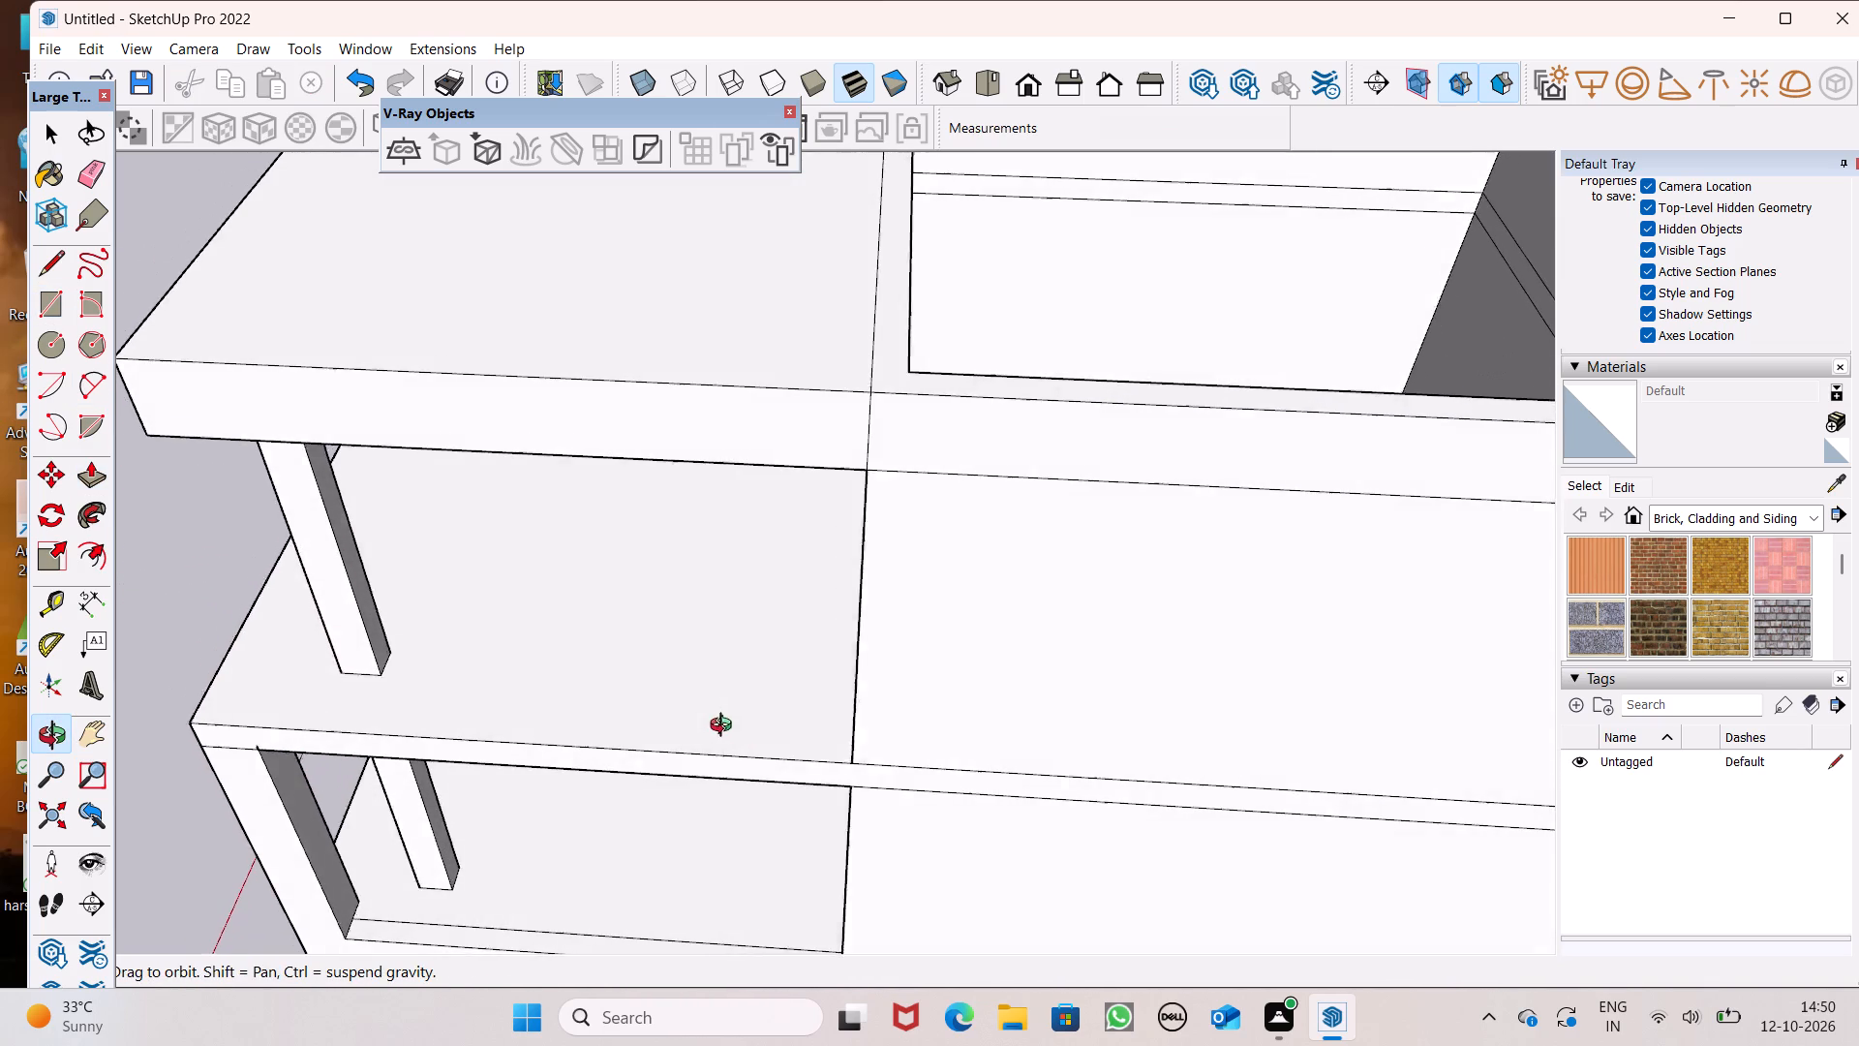
middle_drag(725, 727, 725, 728)
scroll(713, 723, up, 5)
click(727, 628)
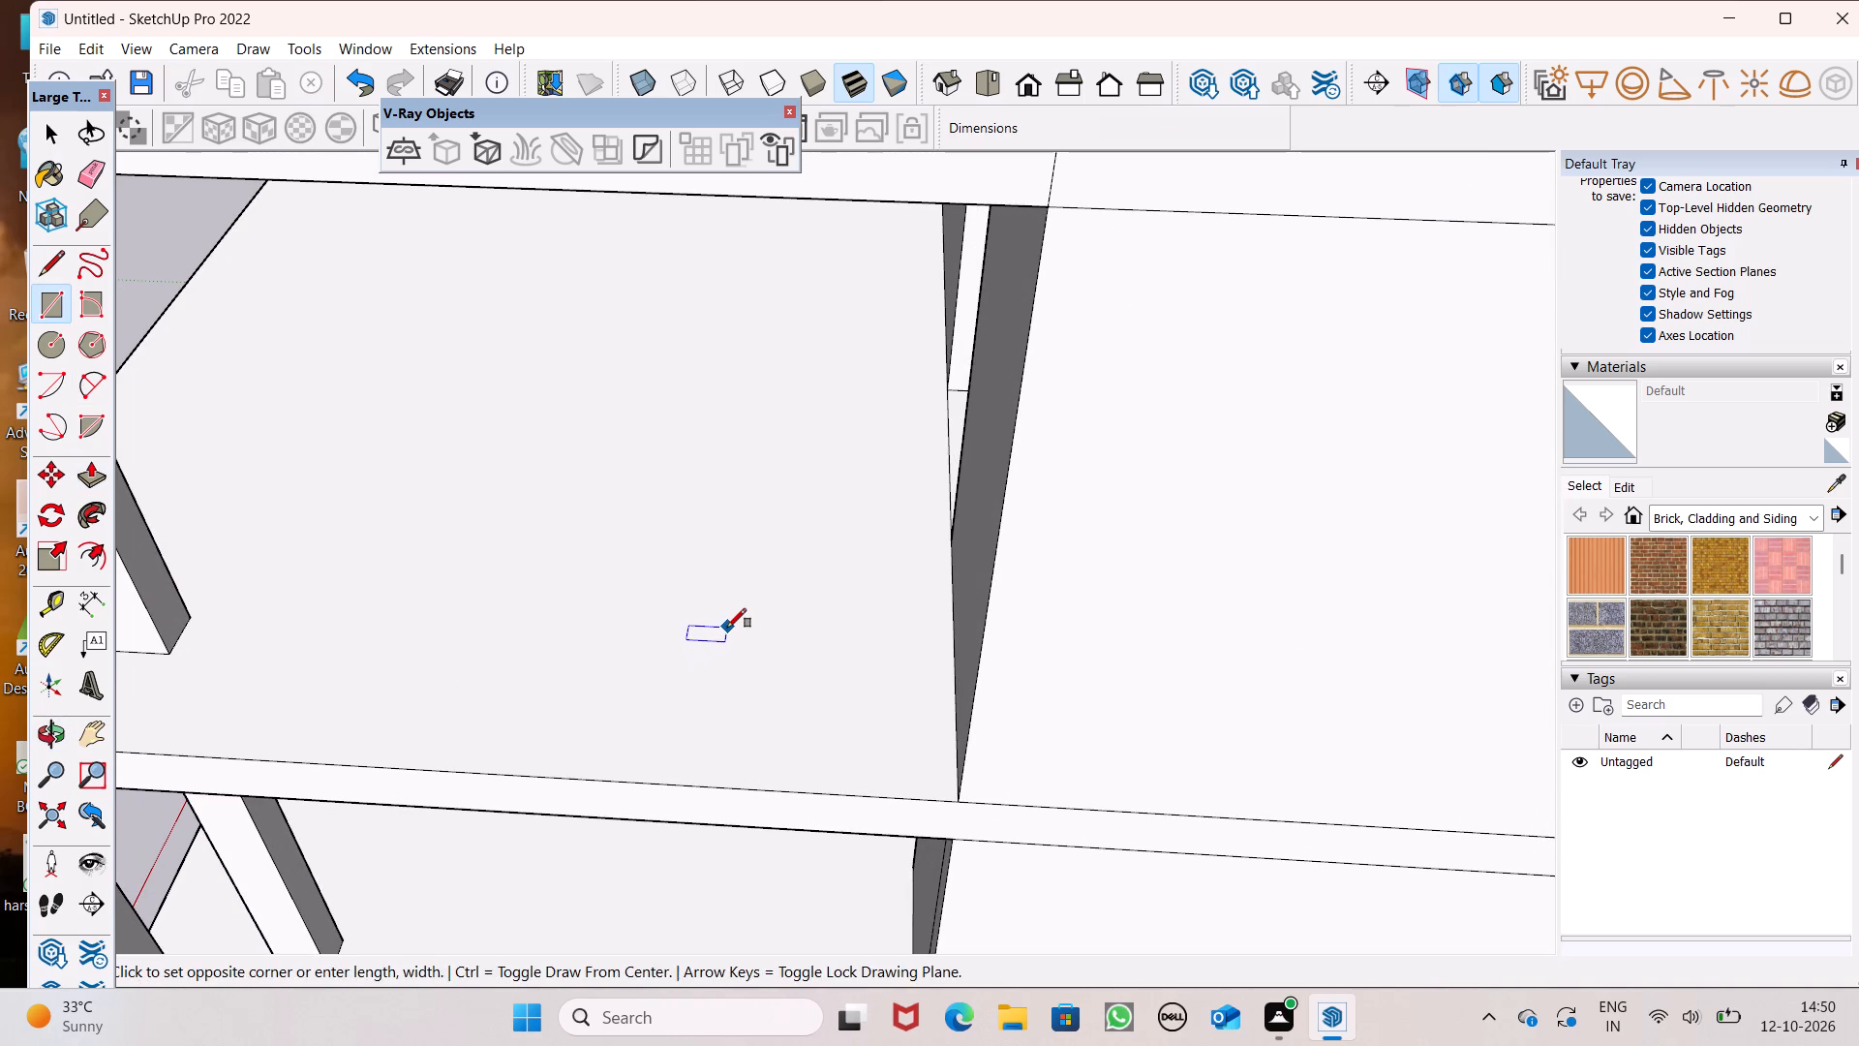
click(776, 675)
key(space)
scroll(749, 618, down, 7)
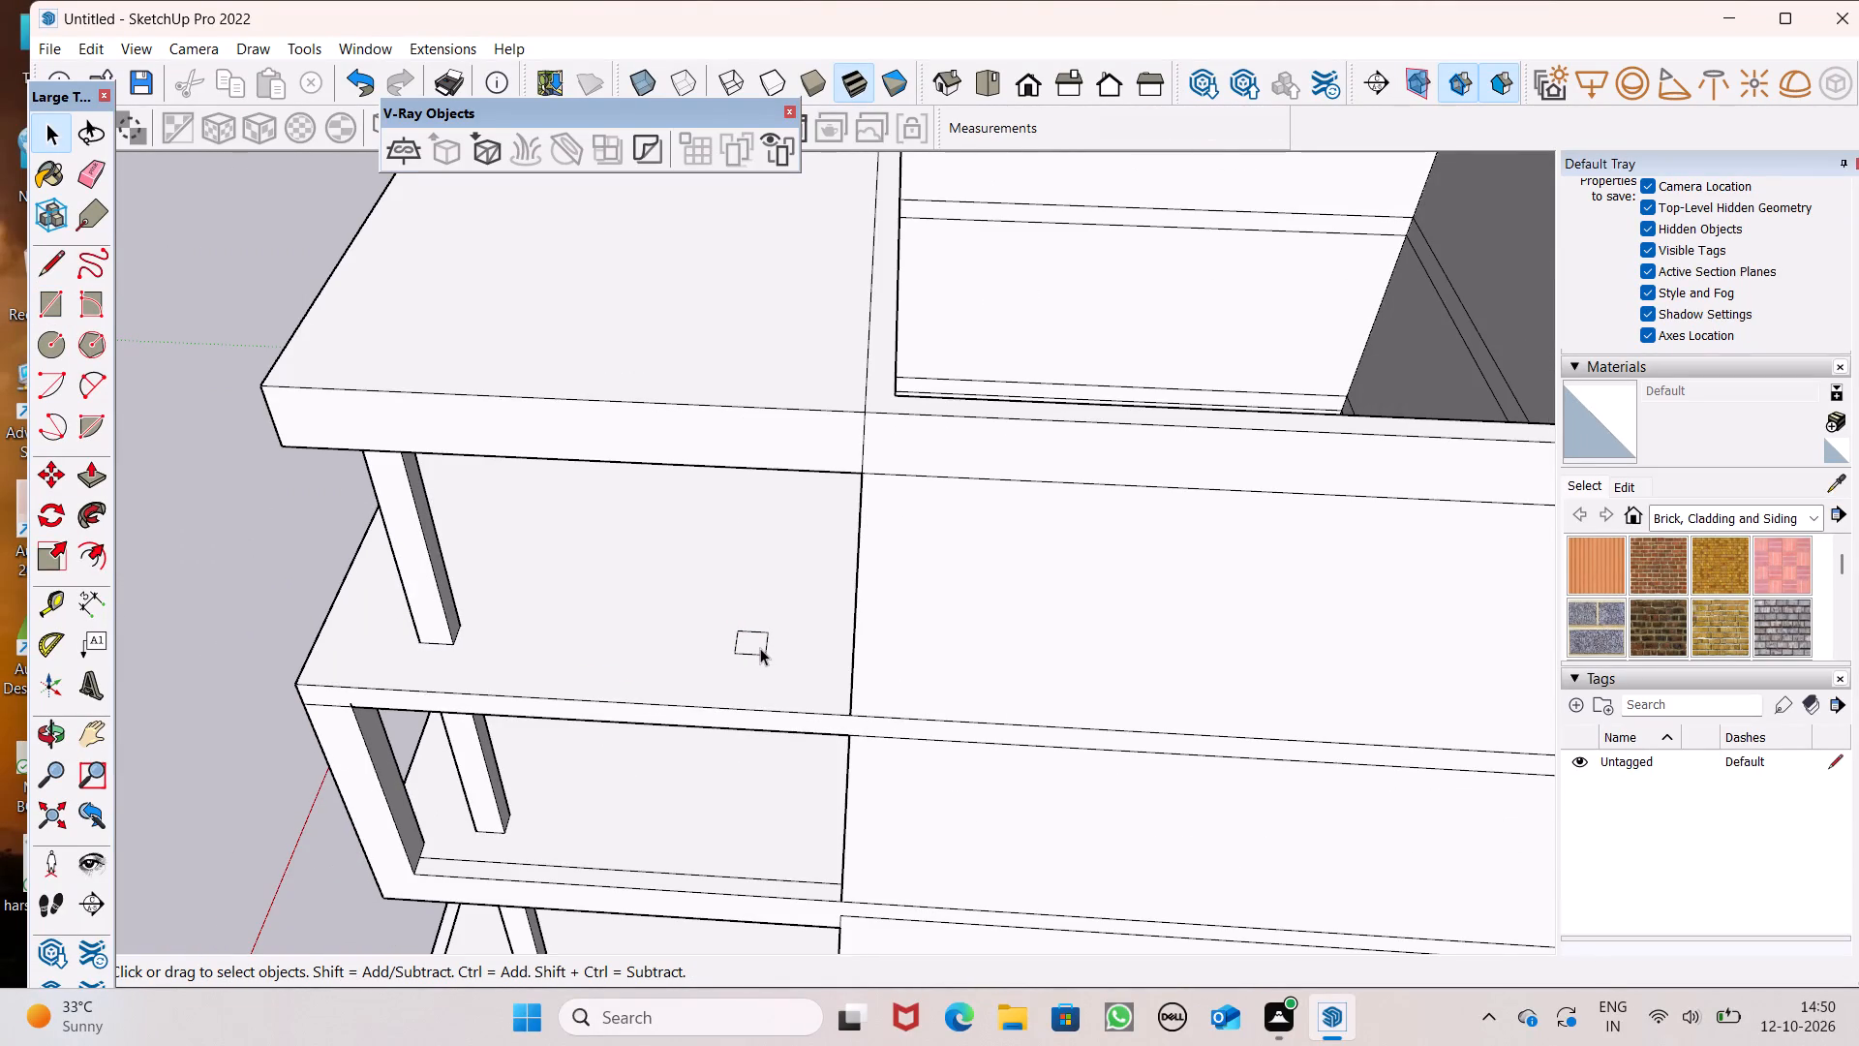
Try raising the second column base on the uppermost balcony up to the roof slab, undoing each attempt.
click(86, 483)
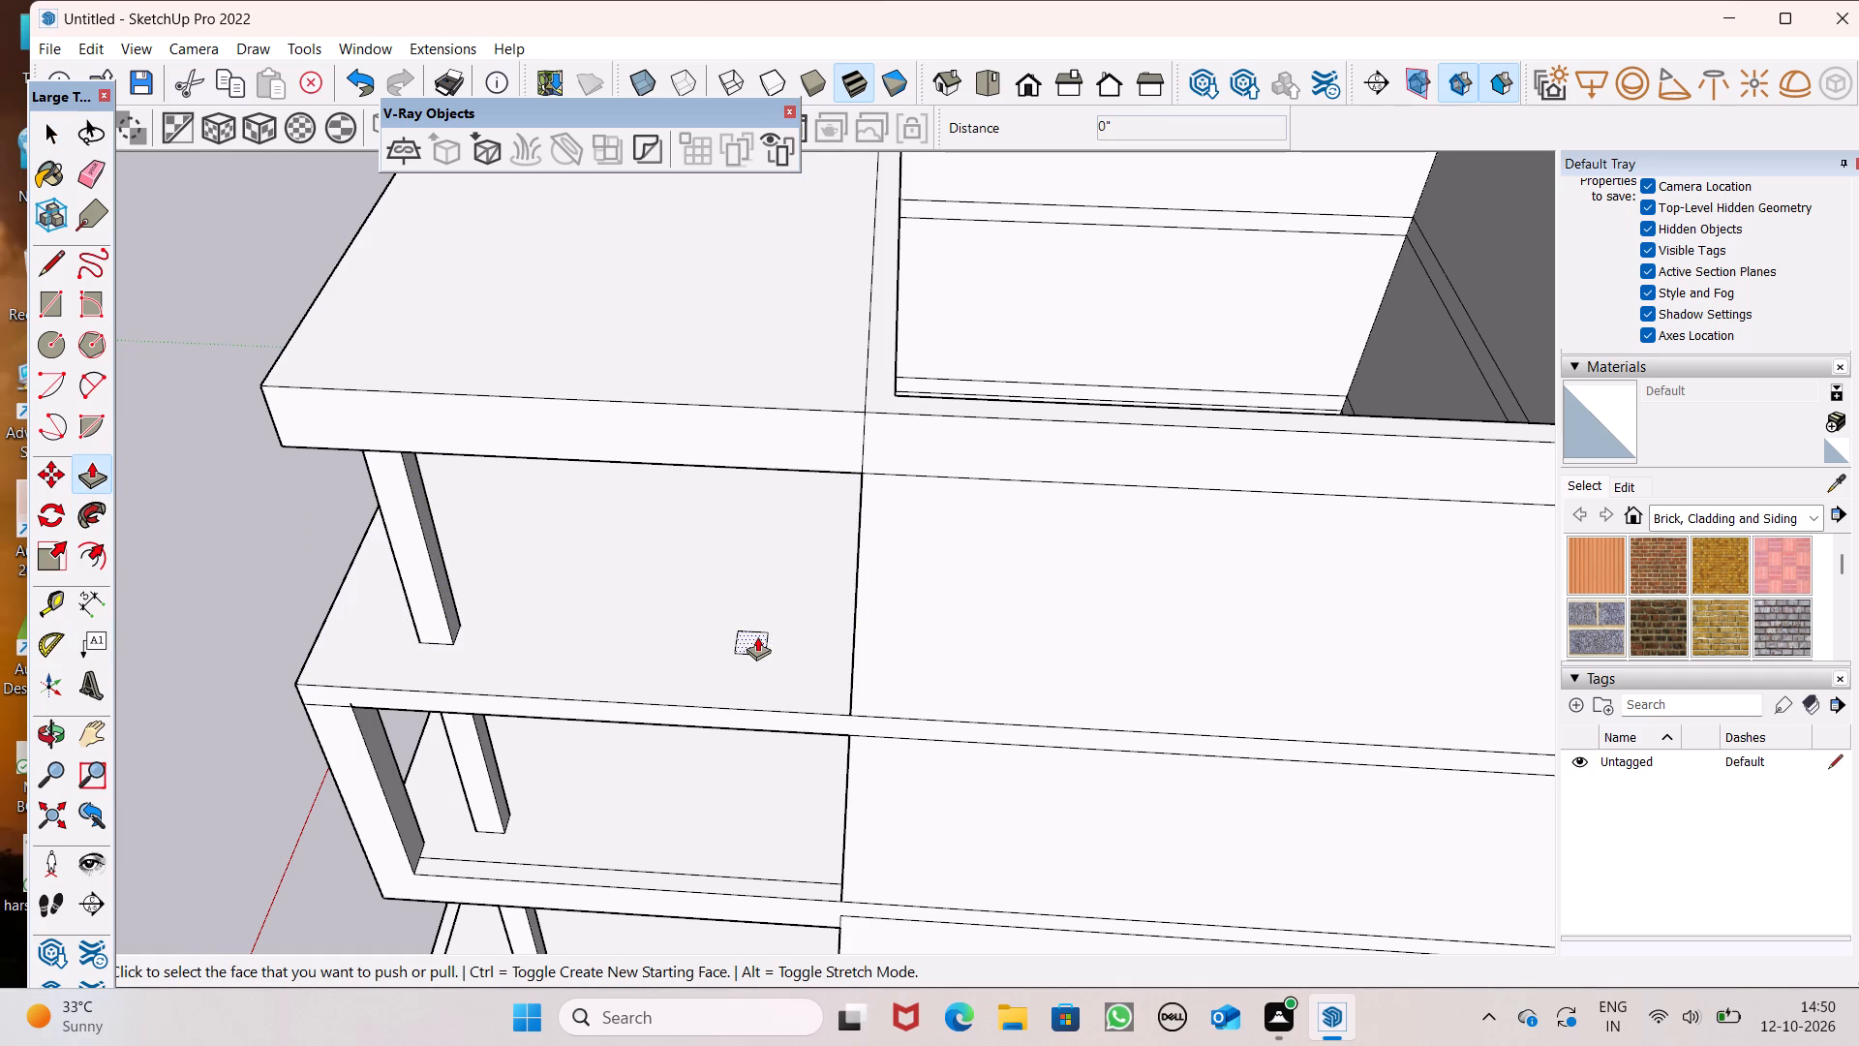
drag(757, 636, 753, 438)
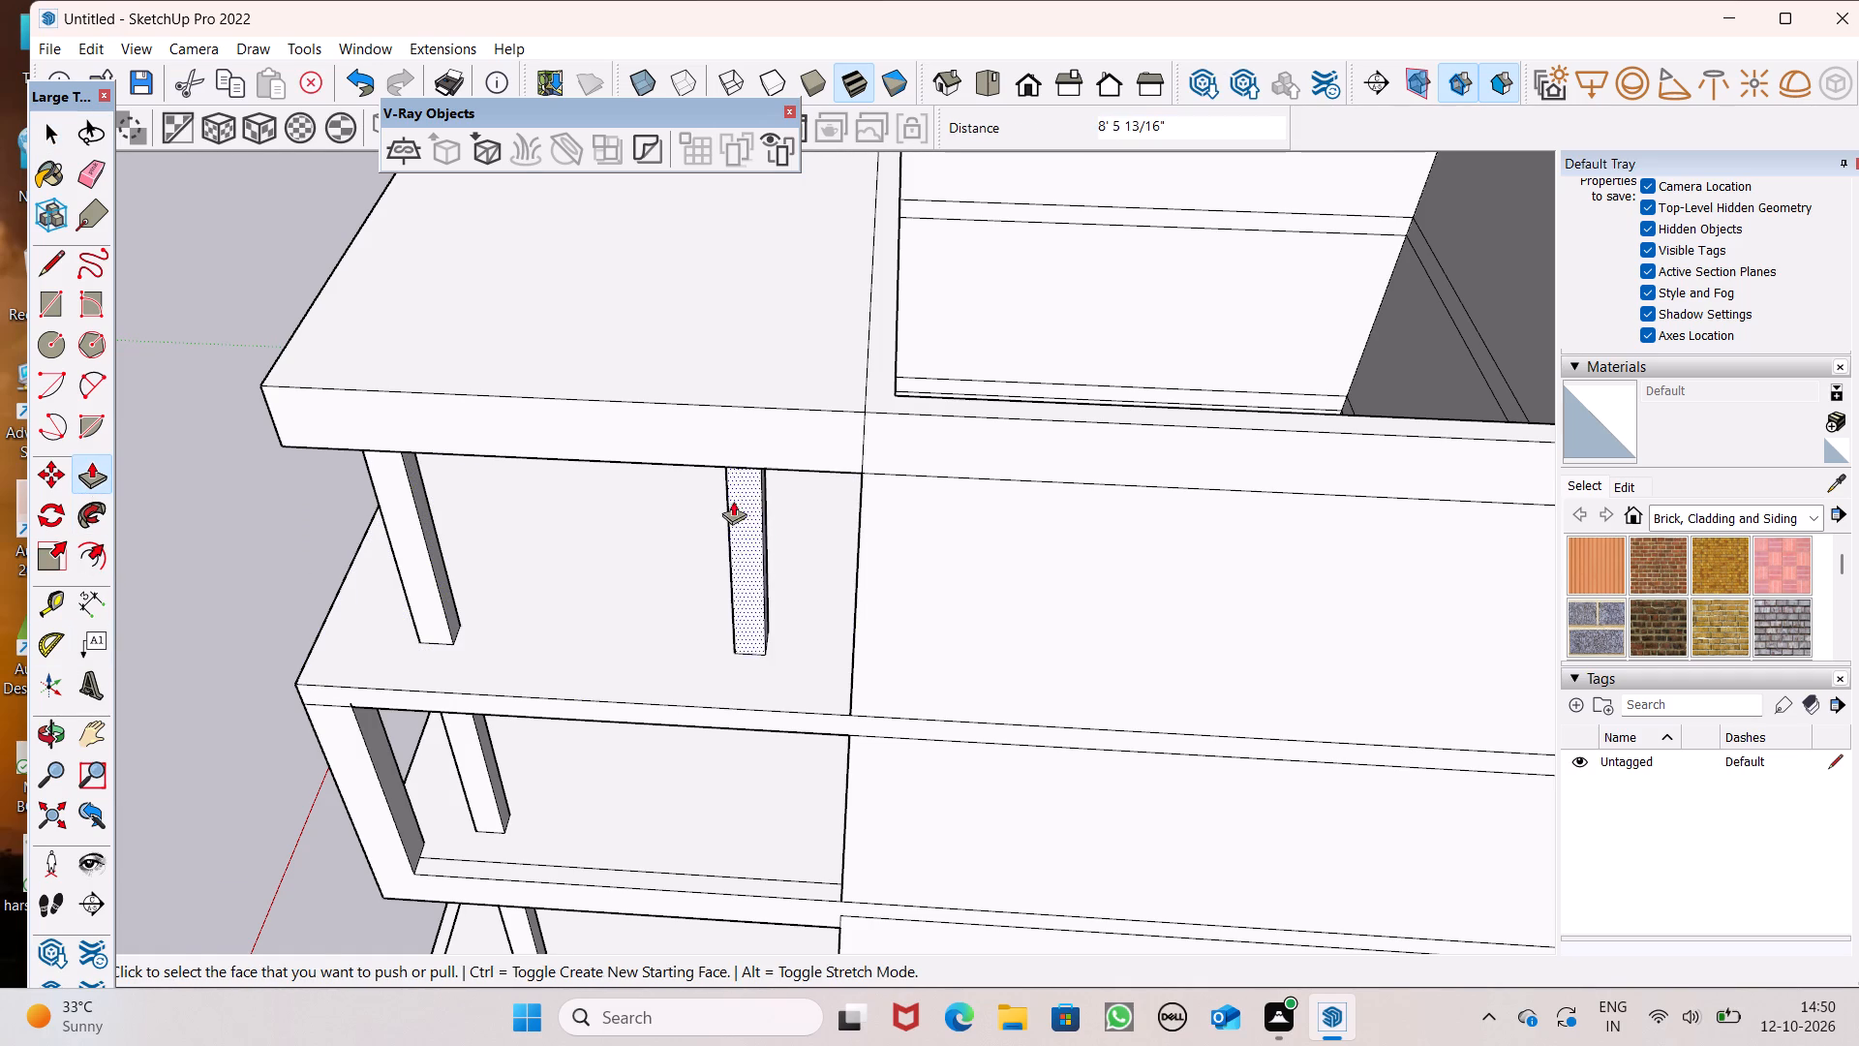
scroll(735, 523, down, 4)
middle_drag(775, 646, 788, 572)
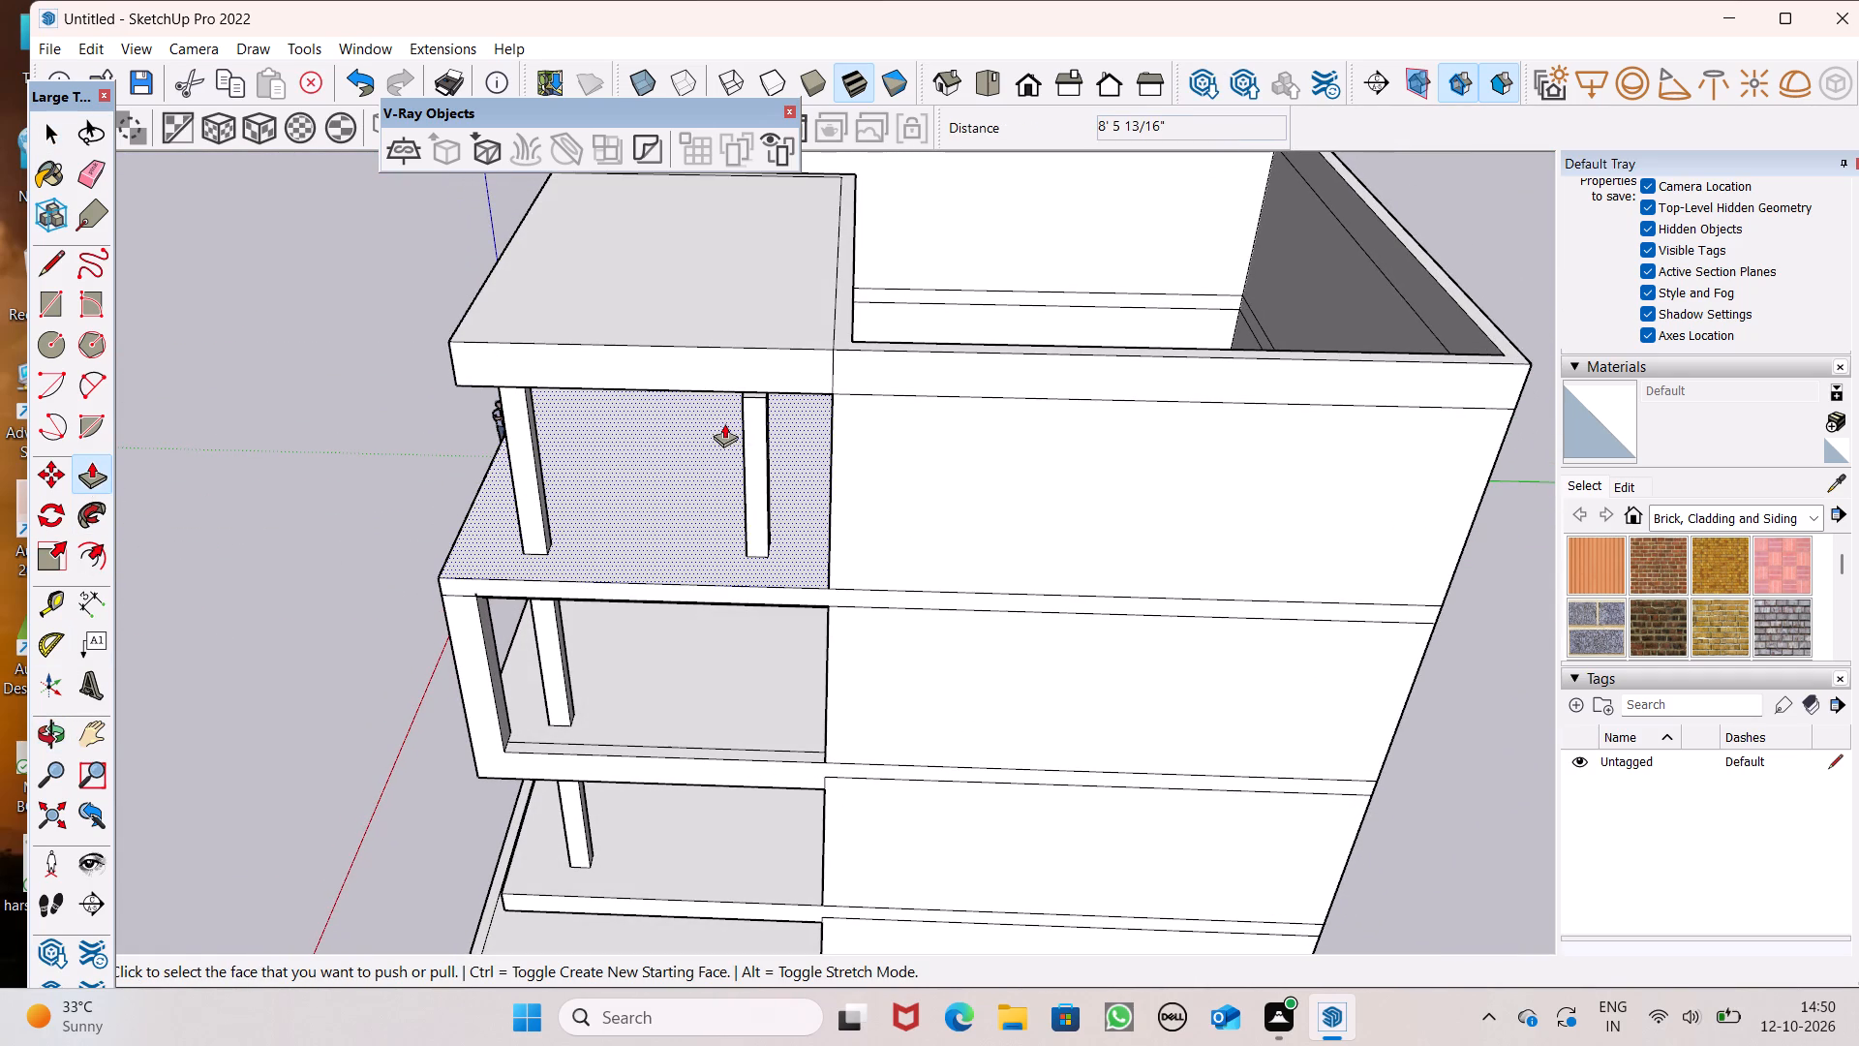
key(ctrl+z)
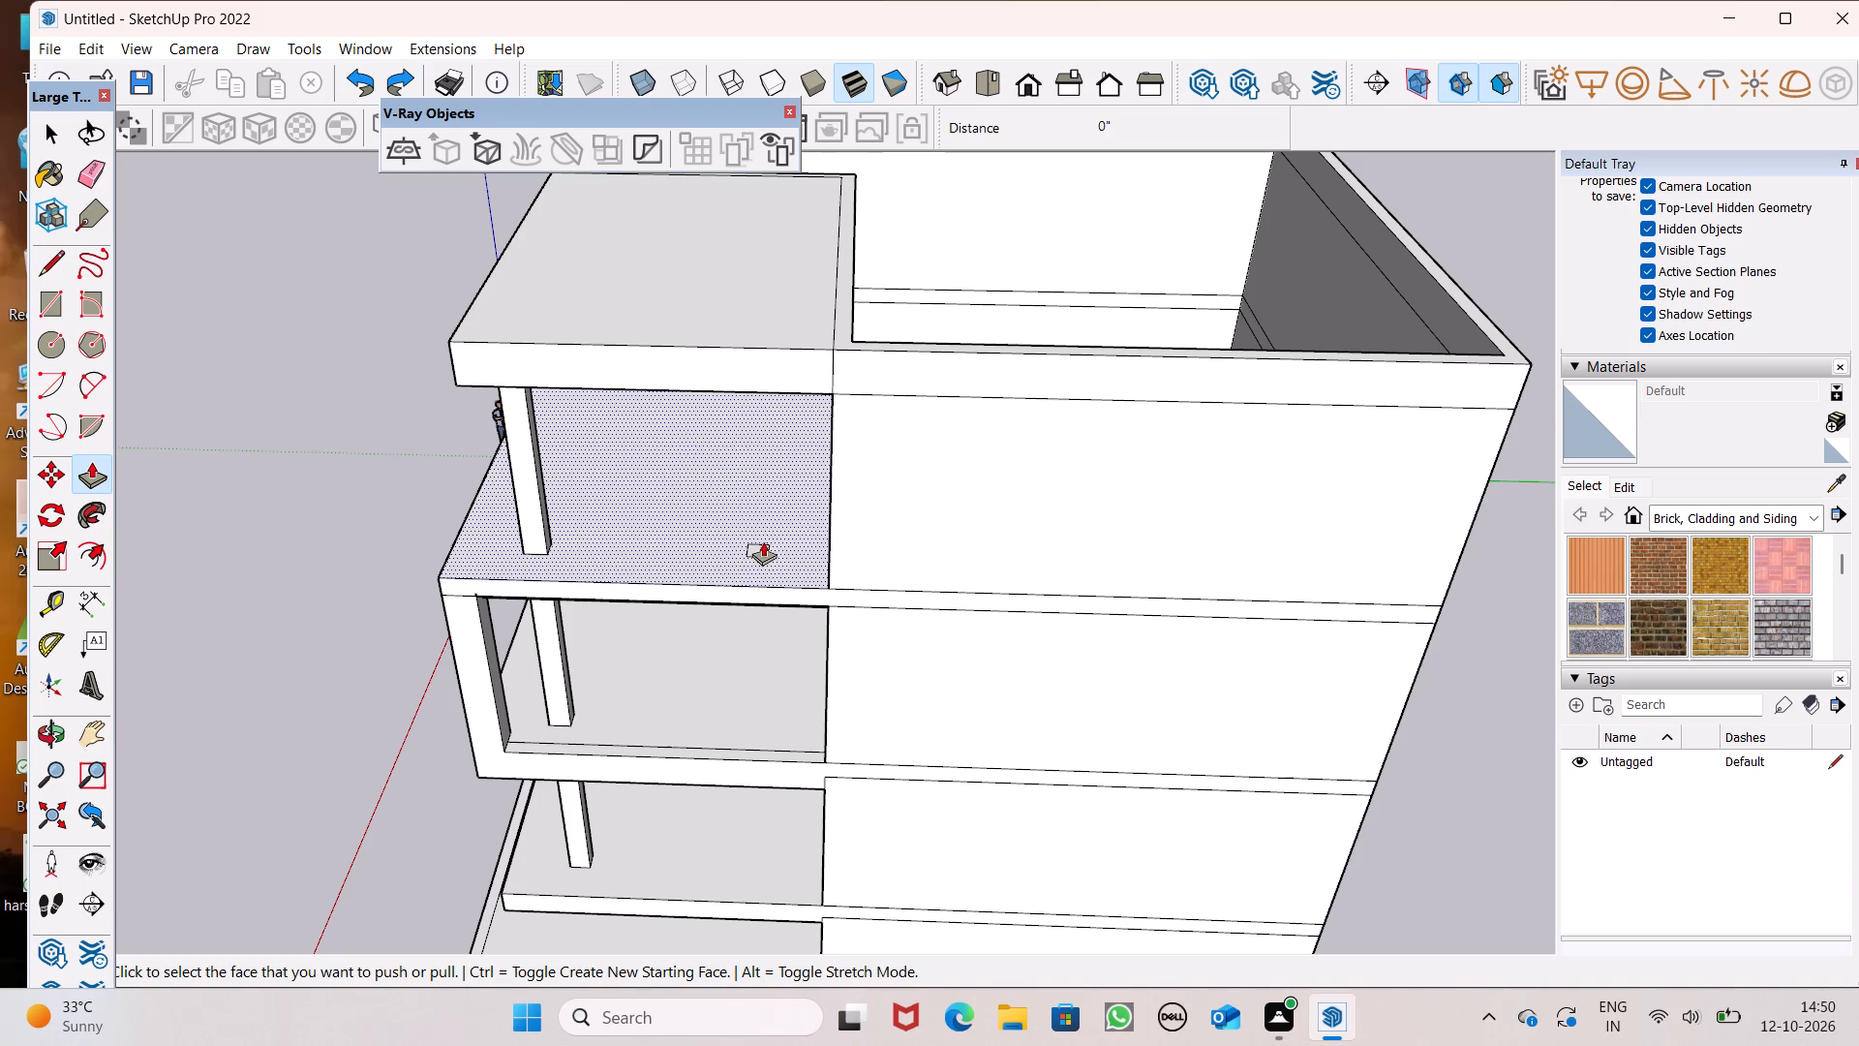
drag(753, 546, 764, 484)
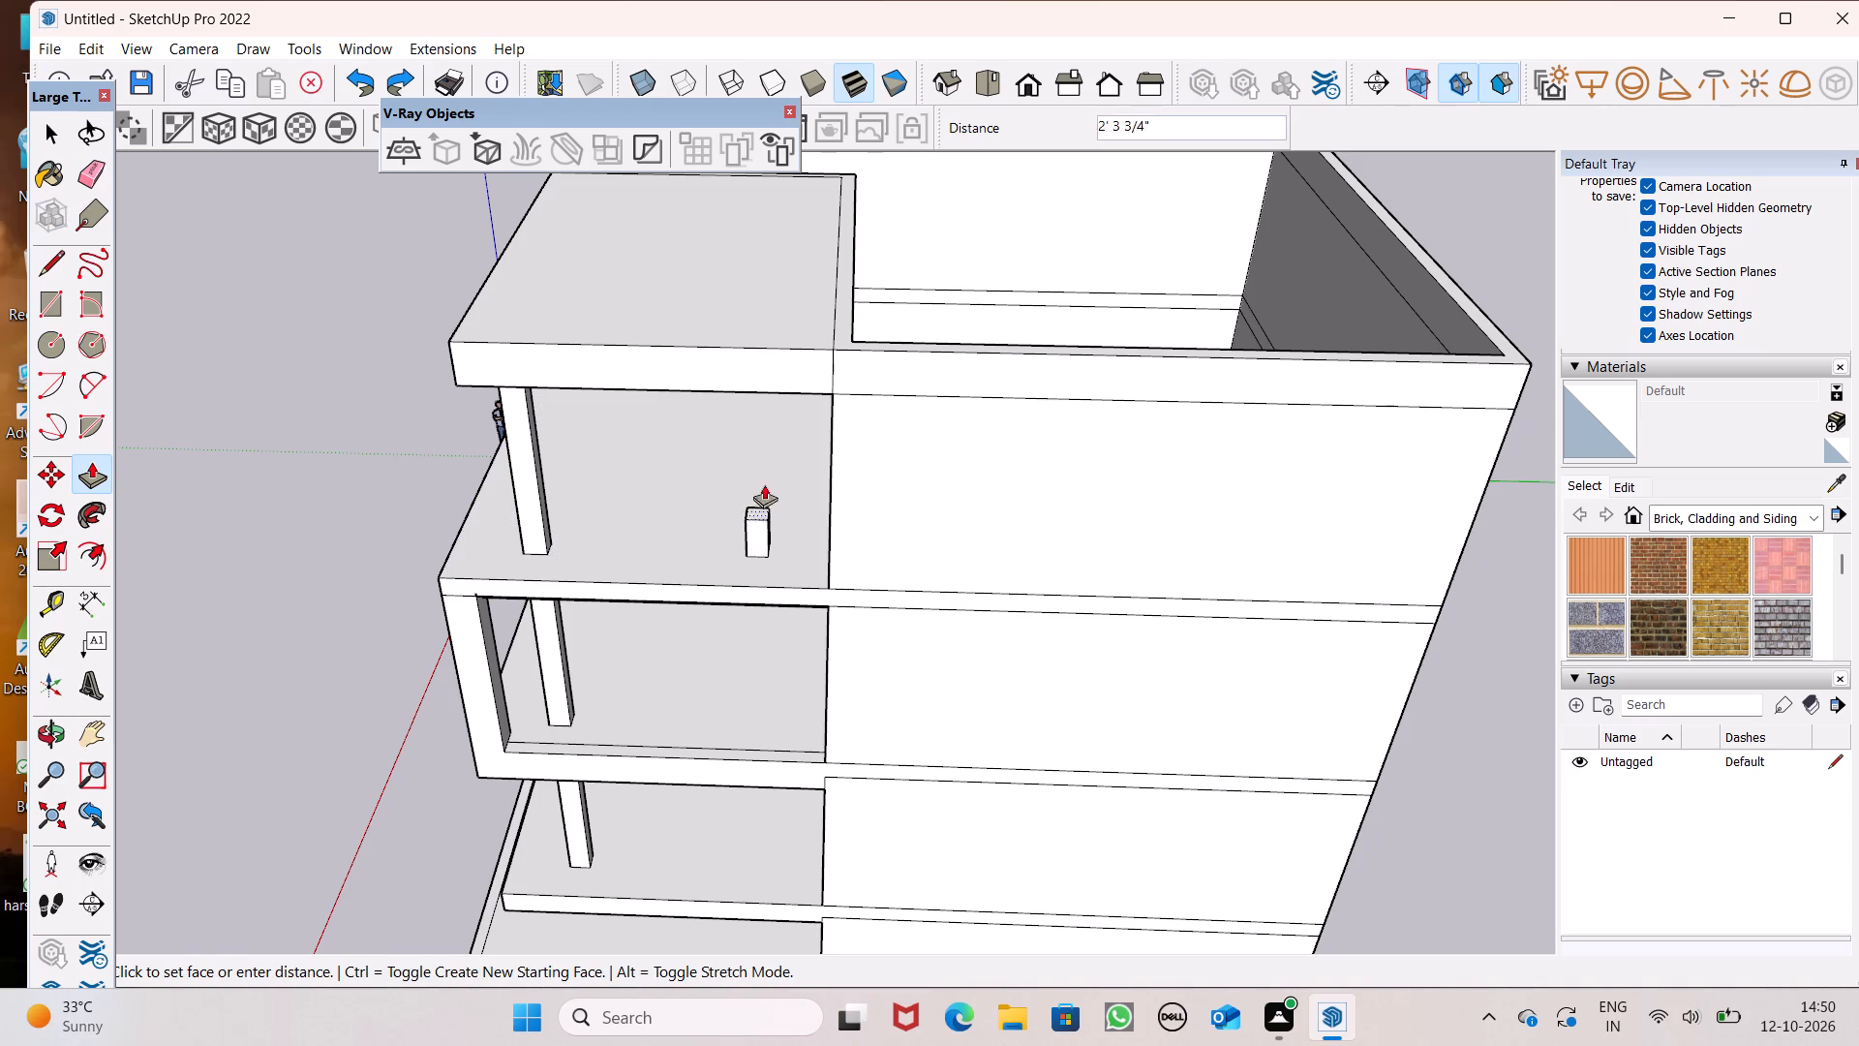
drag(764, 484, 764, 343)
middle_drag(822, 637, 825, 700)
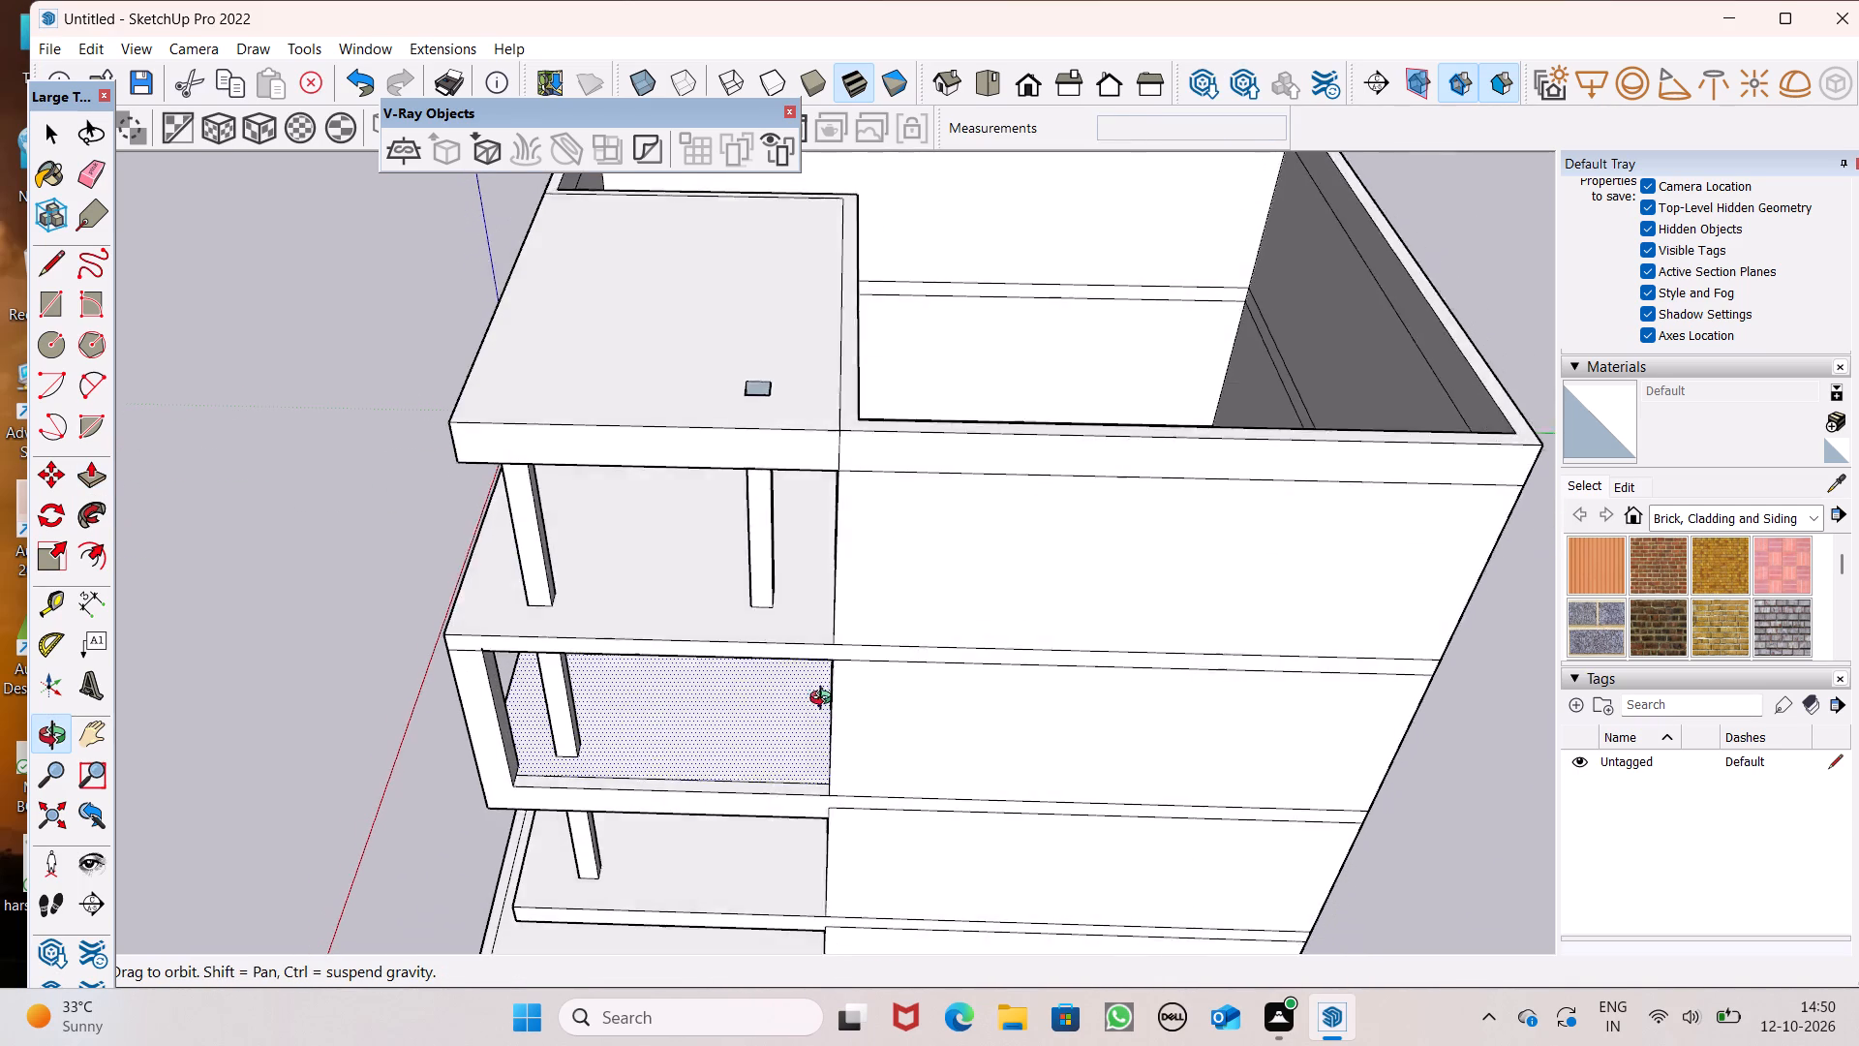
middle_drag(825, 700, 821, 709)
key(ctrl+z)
Push/Pull the second column base on the uppermost balcony up about 8' 6".
scroll(737, 615, up, 7)
drag(775, 621, 777, 493)
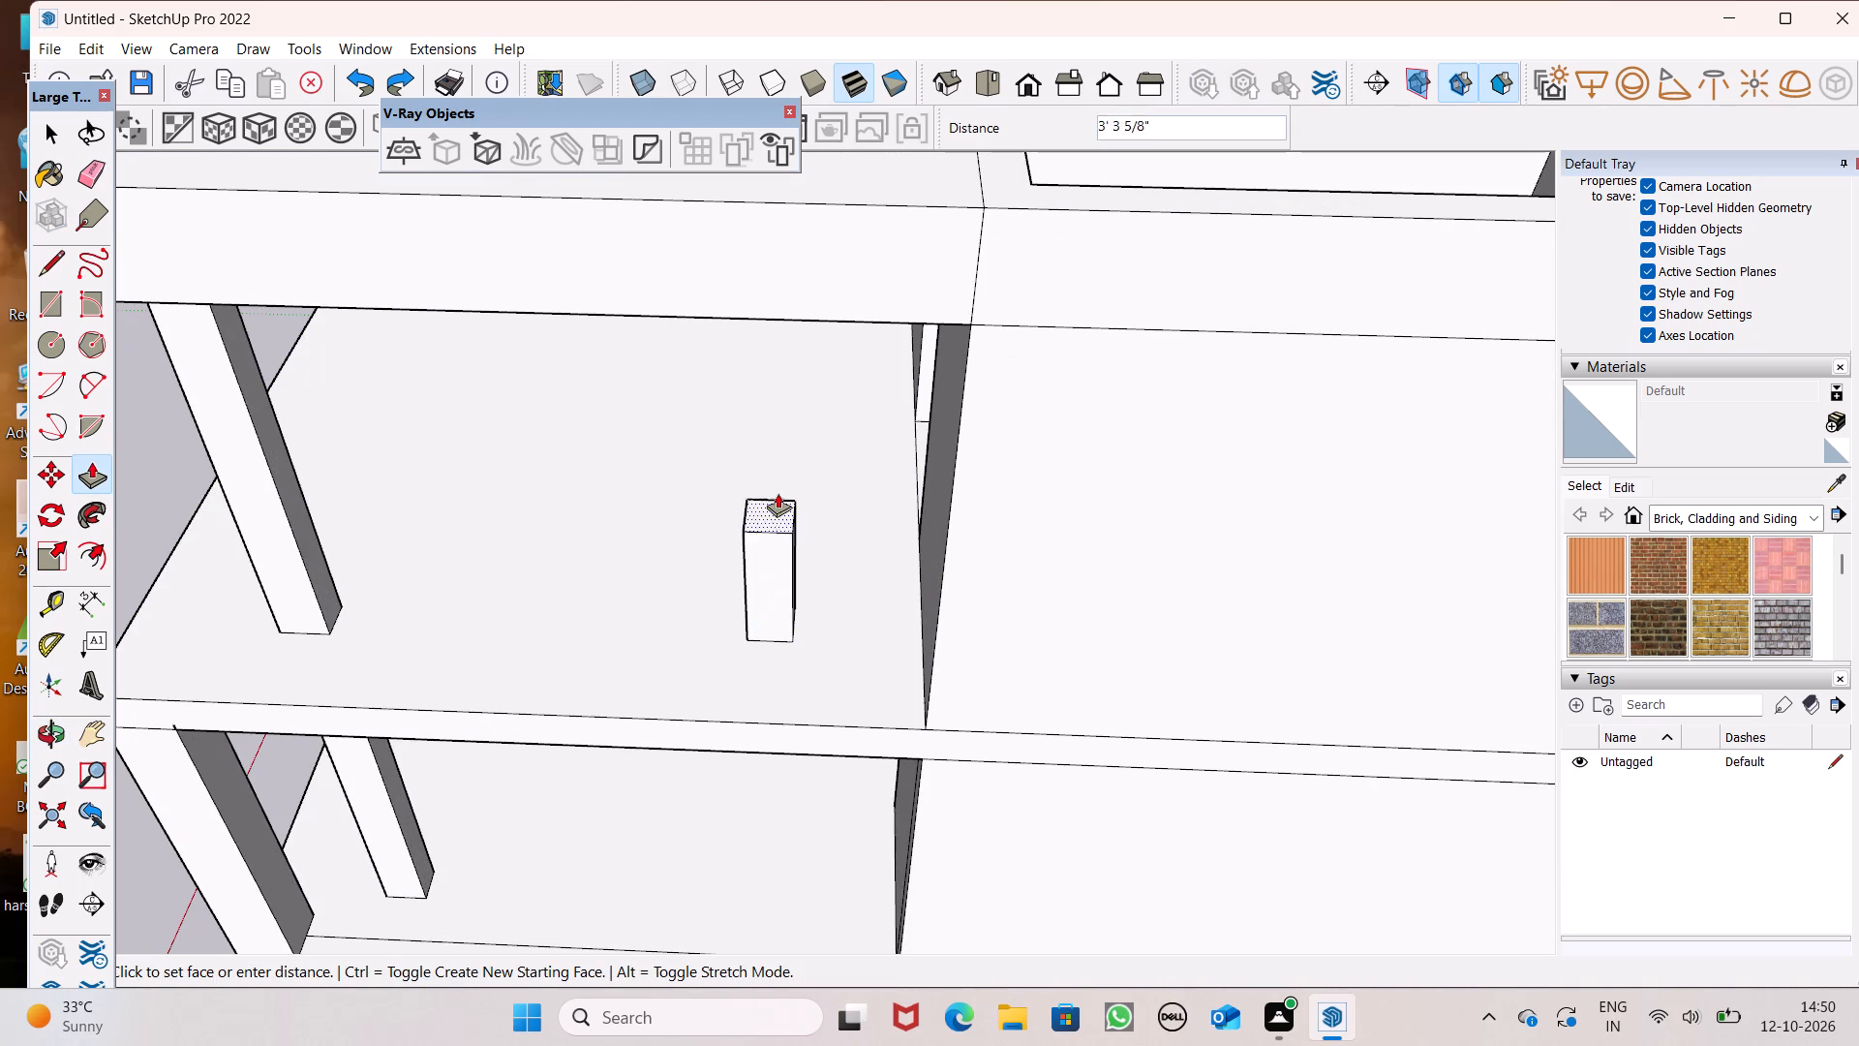
drag(777, 493, 776, 298)
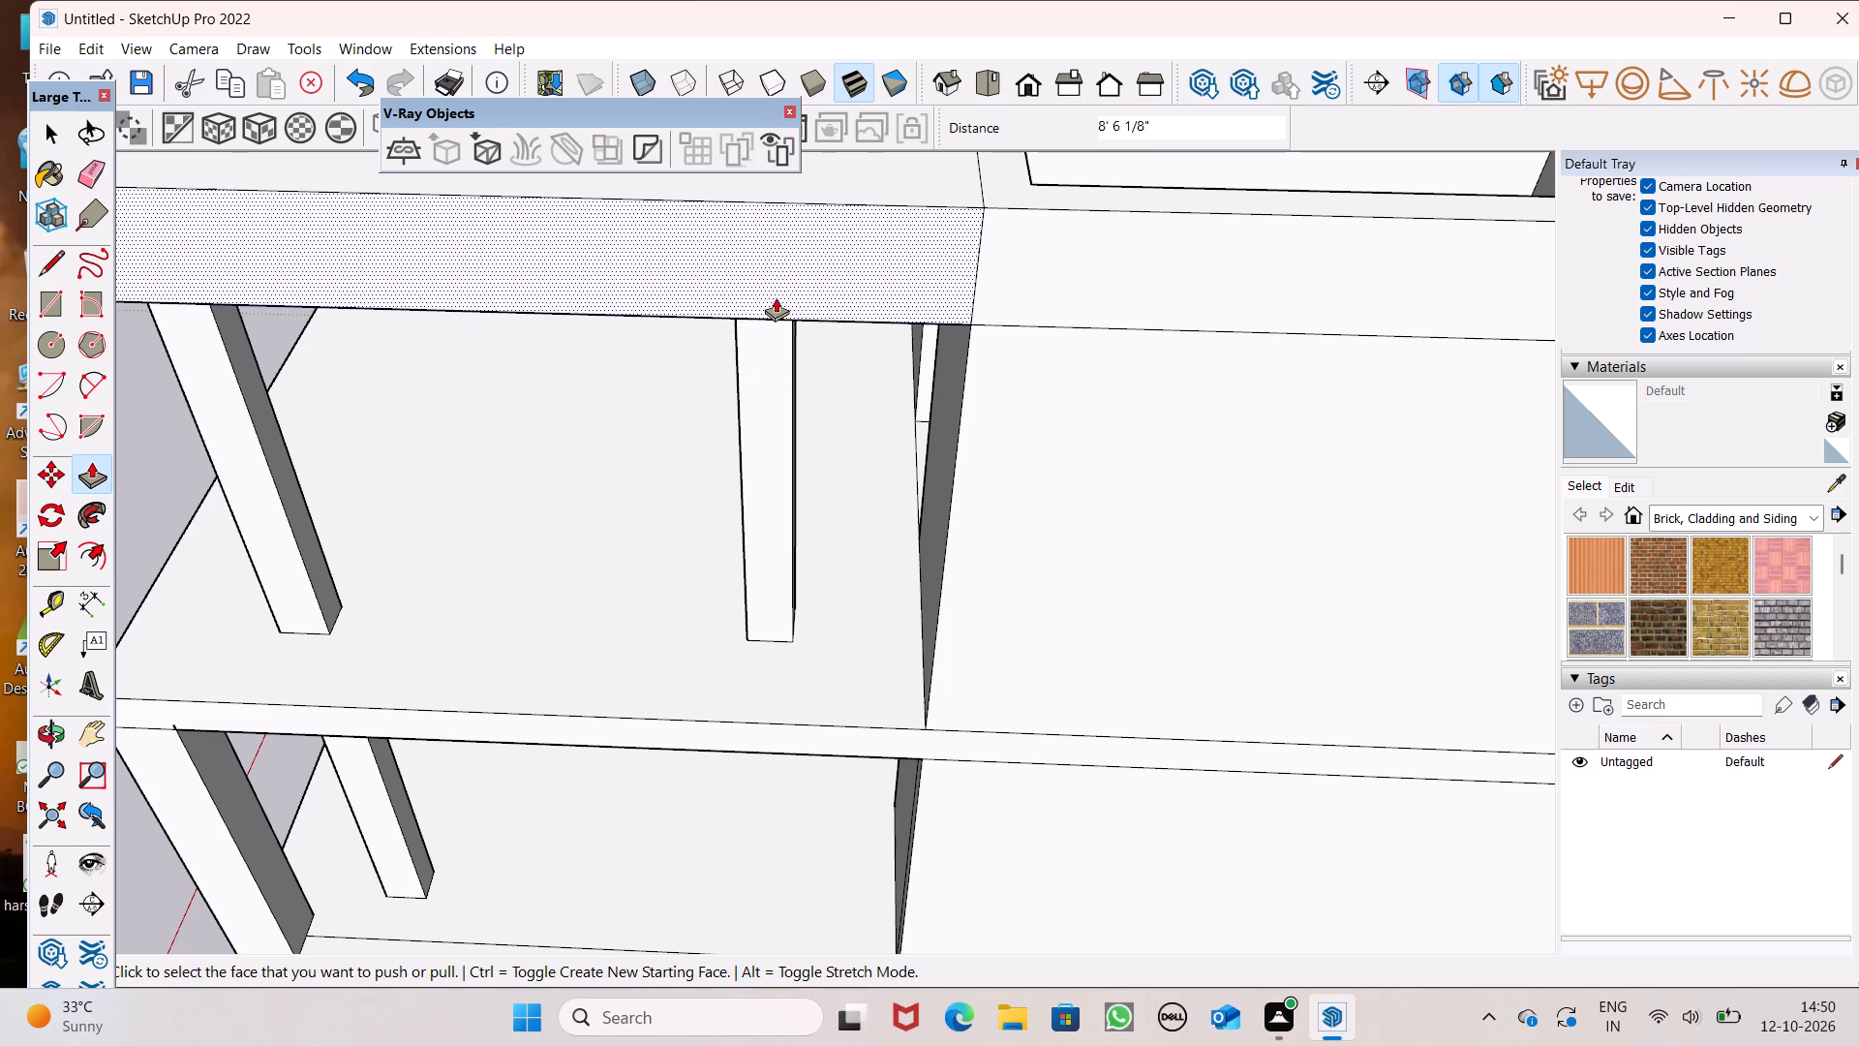
Push/Pull the second column's top face up about another 1' 6" to meet the underside of the roof slab.
middle_drag(759, 446, 782, 347)
scroll(801, 356, down, 7)
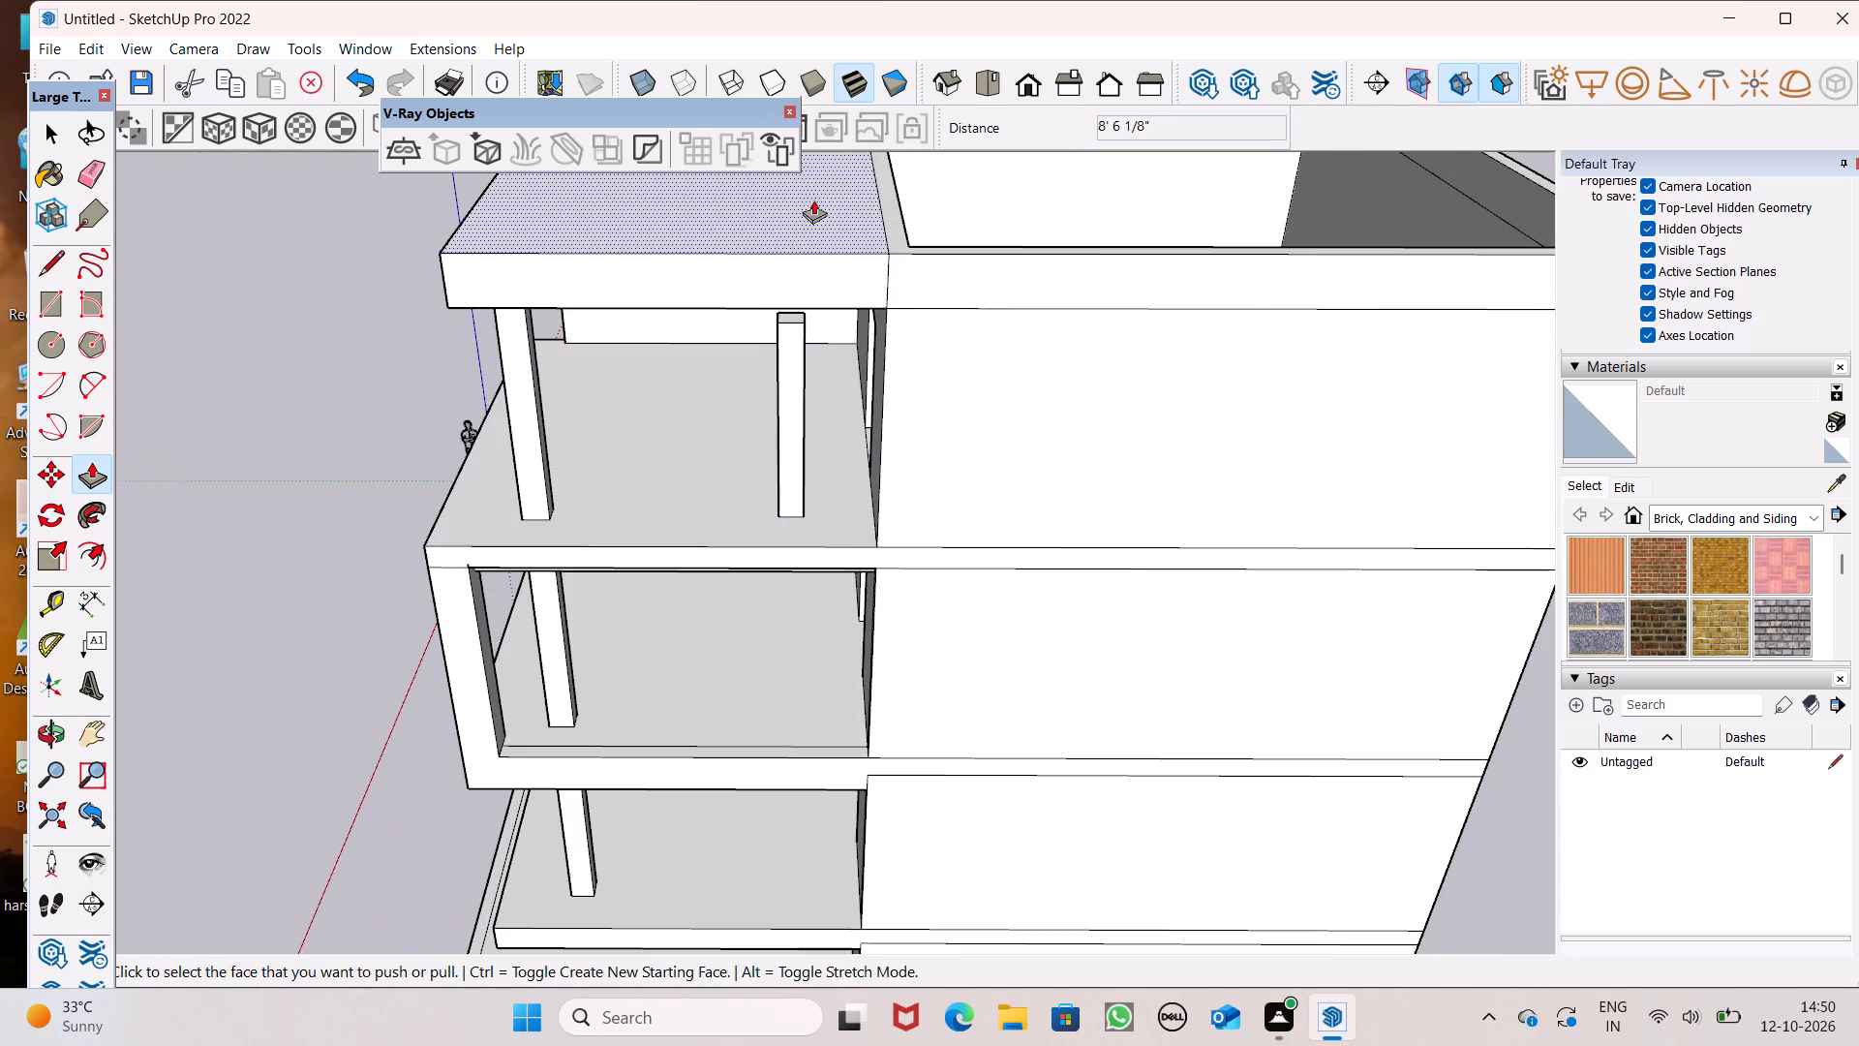
scroll(806, 154, up, 6)
middle_drag(808, 282, 875, 134)
scroll(858, 141, up, 8)
middle_drag(854, 282, 1098, 293)
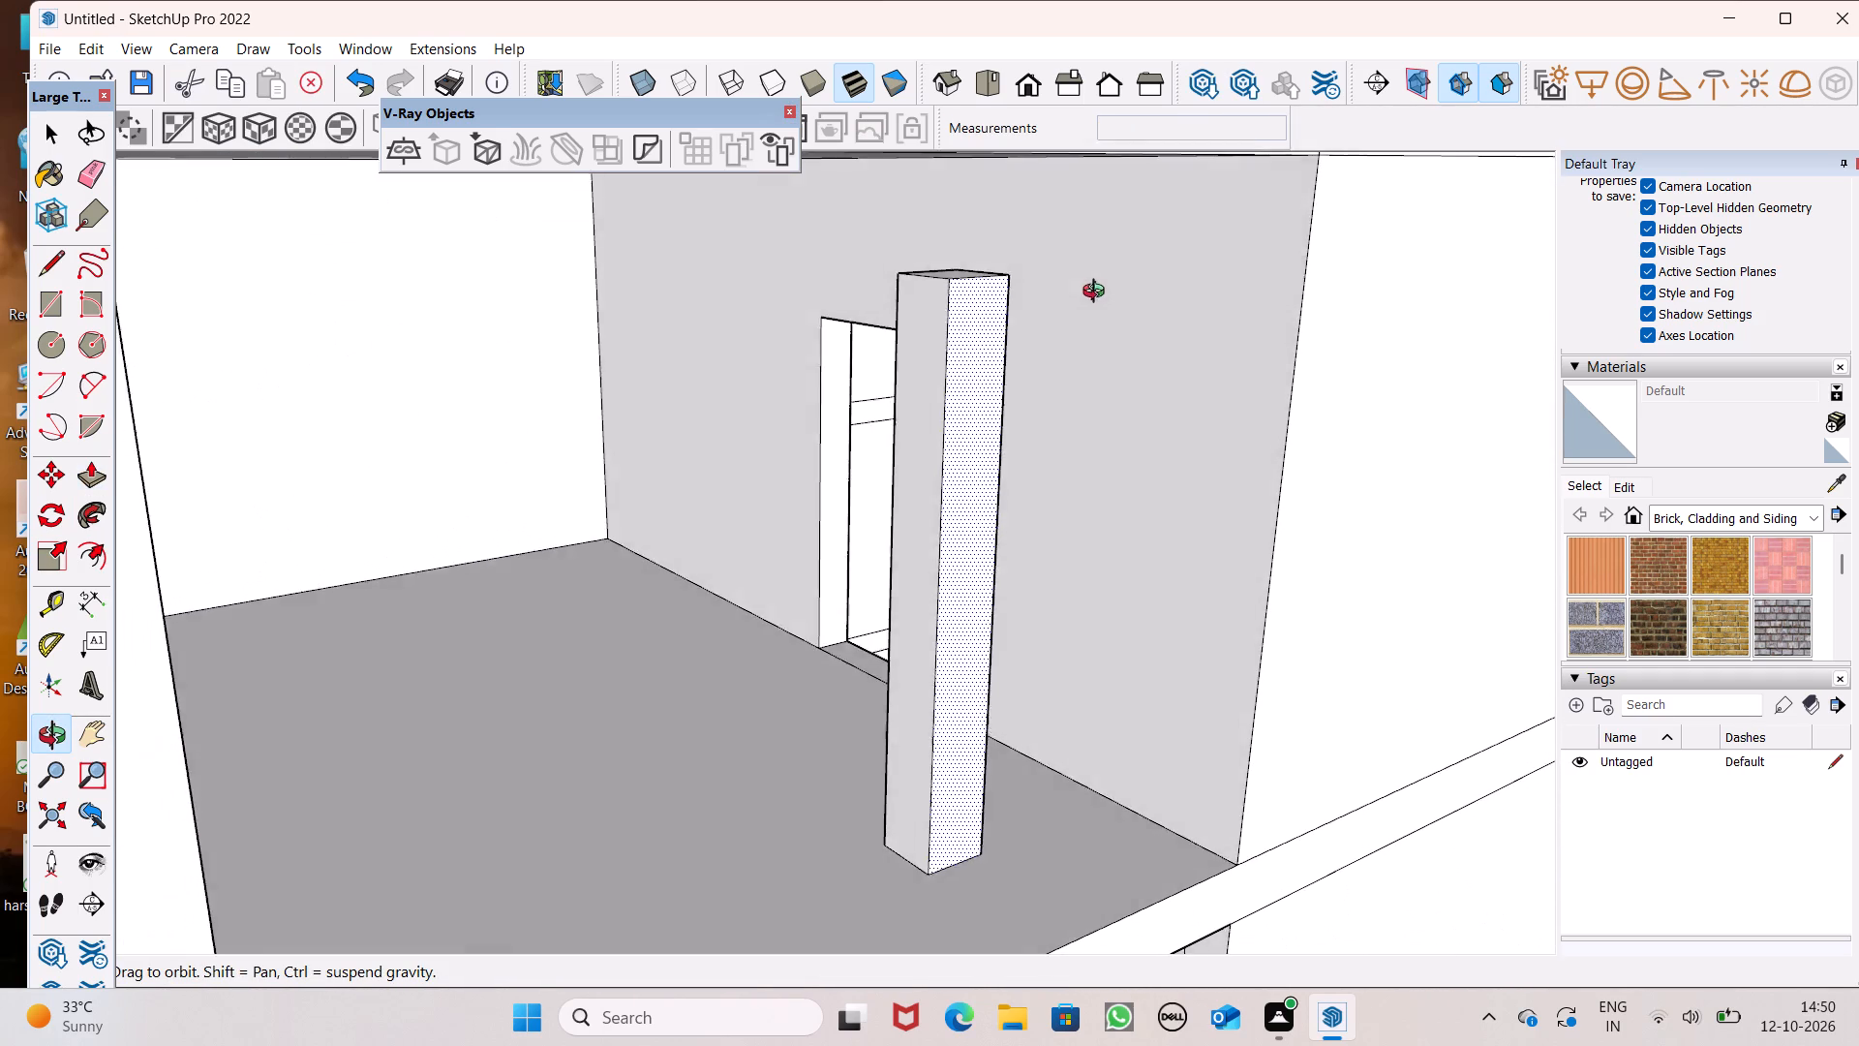
middle_drag(1098, 293, 1101, 292)
scroll(1069, 419, down, 6)
middle_drag(1040, 404, 1101, 284)
scroll(1050, 149, up, 13)
middle_drag(1073, 235, 1097, 302)
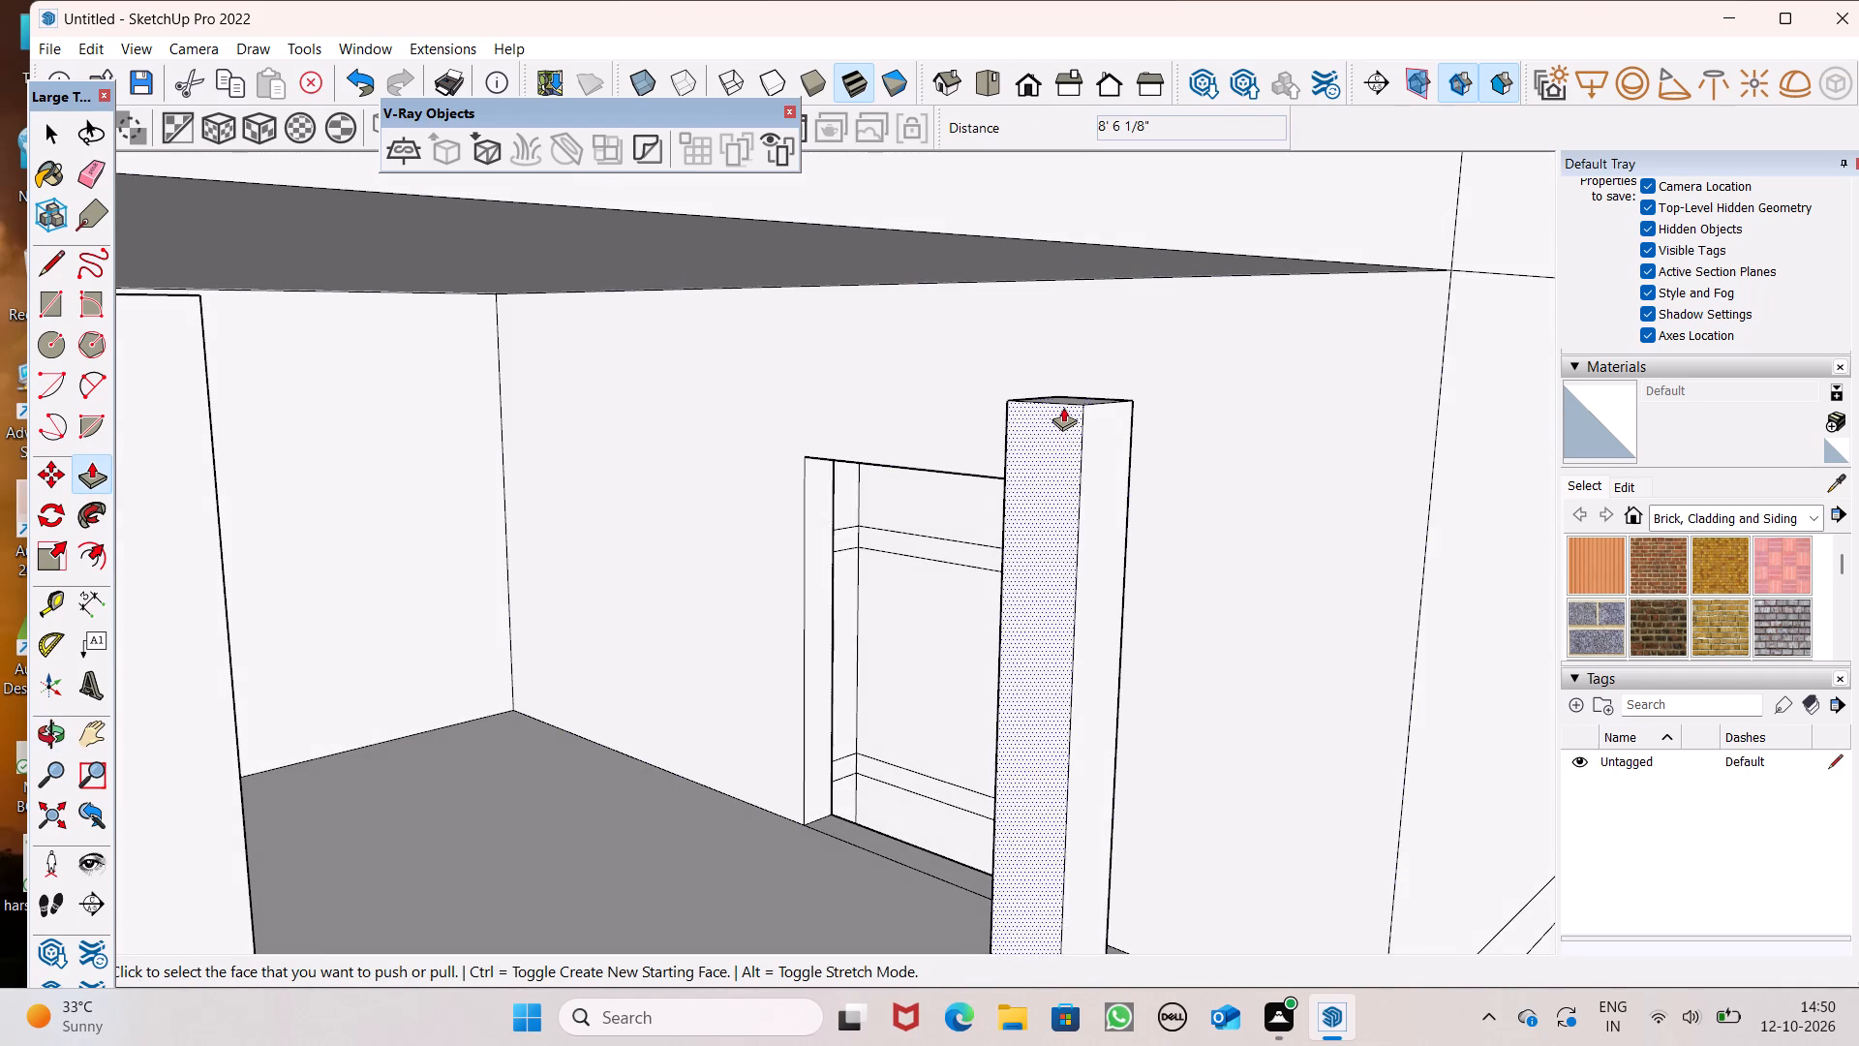
middle_drag(1088, 354, 1076, 396)
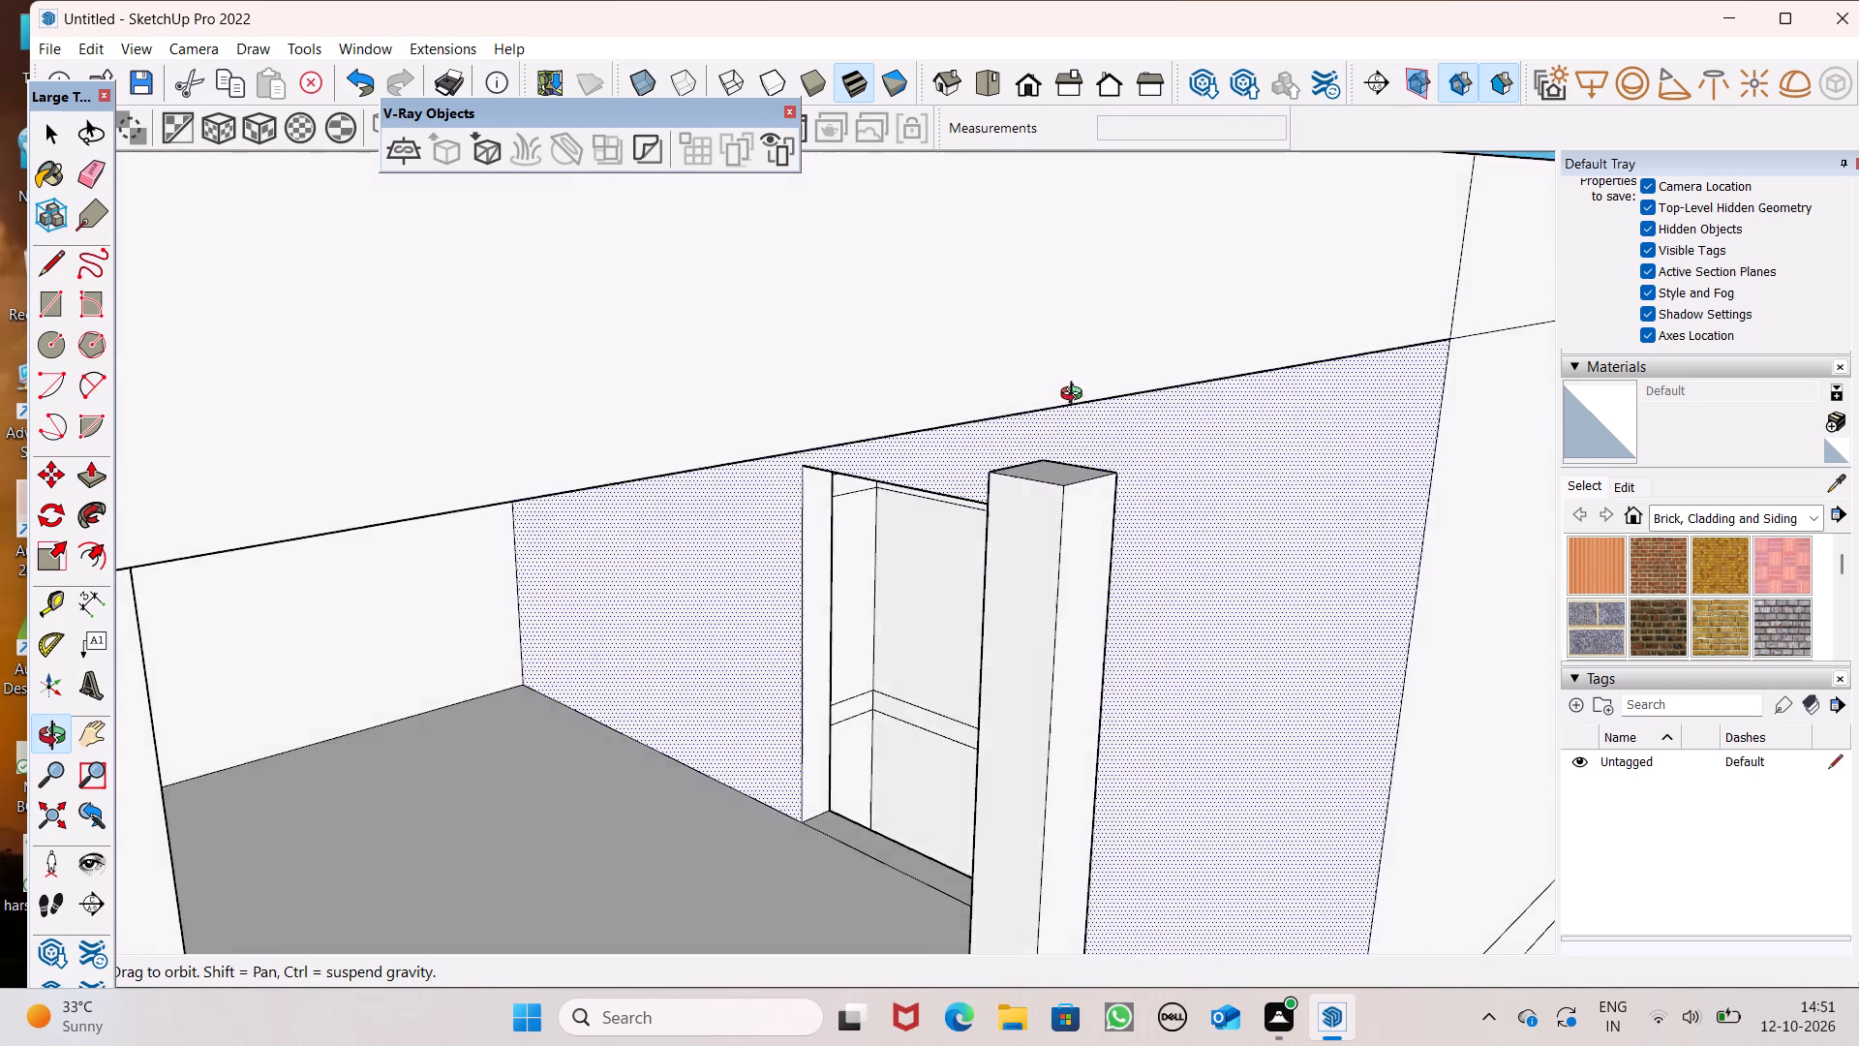
middle_drag(1076, 396, 1070, 367)
scroll(1053, 379, up, 1)
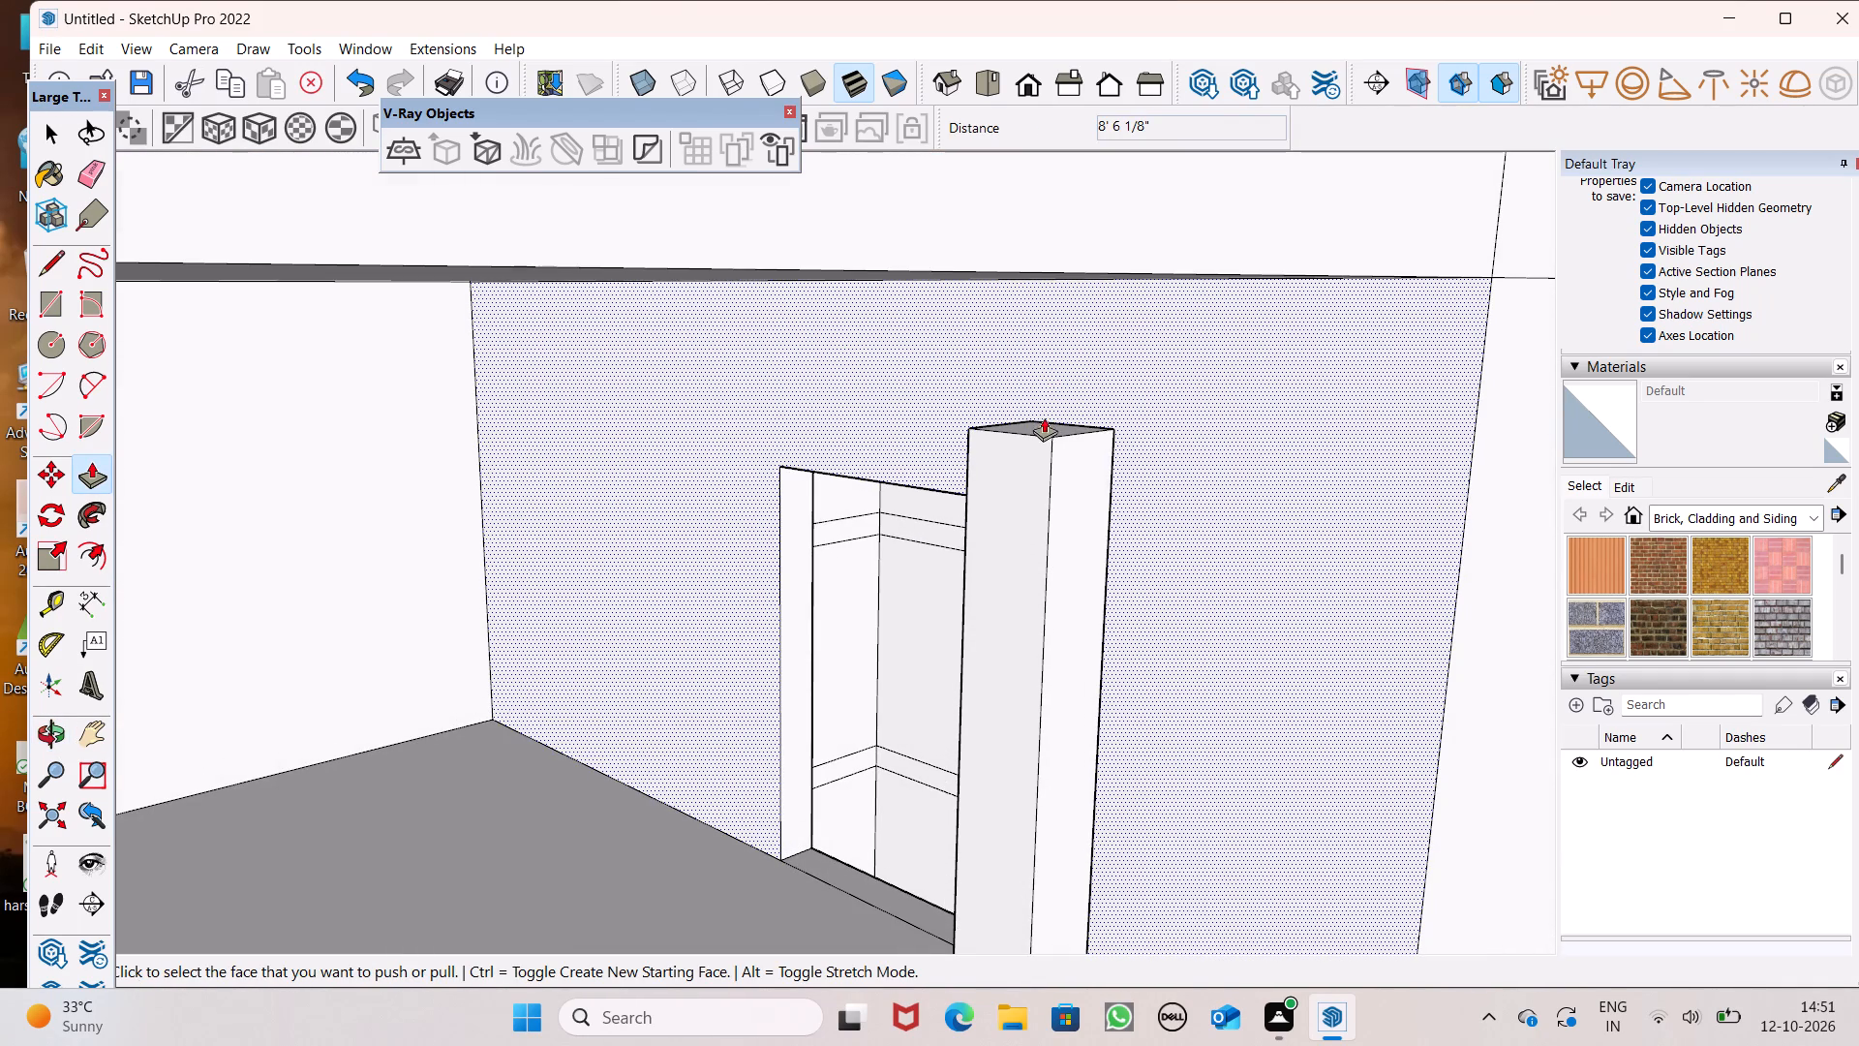
drag(1052, 426, 1038, 270)
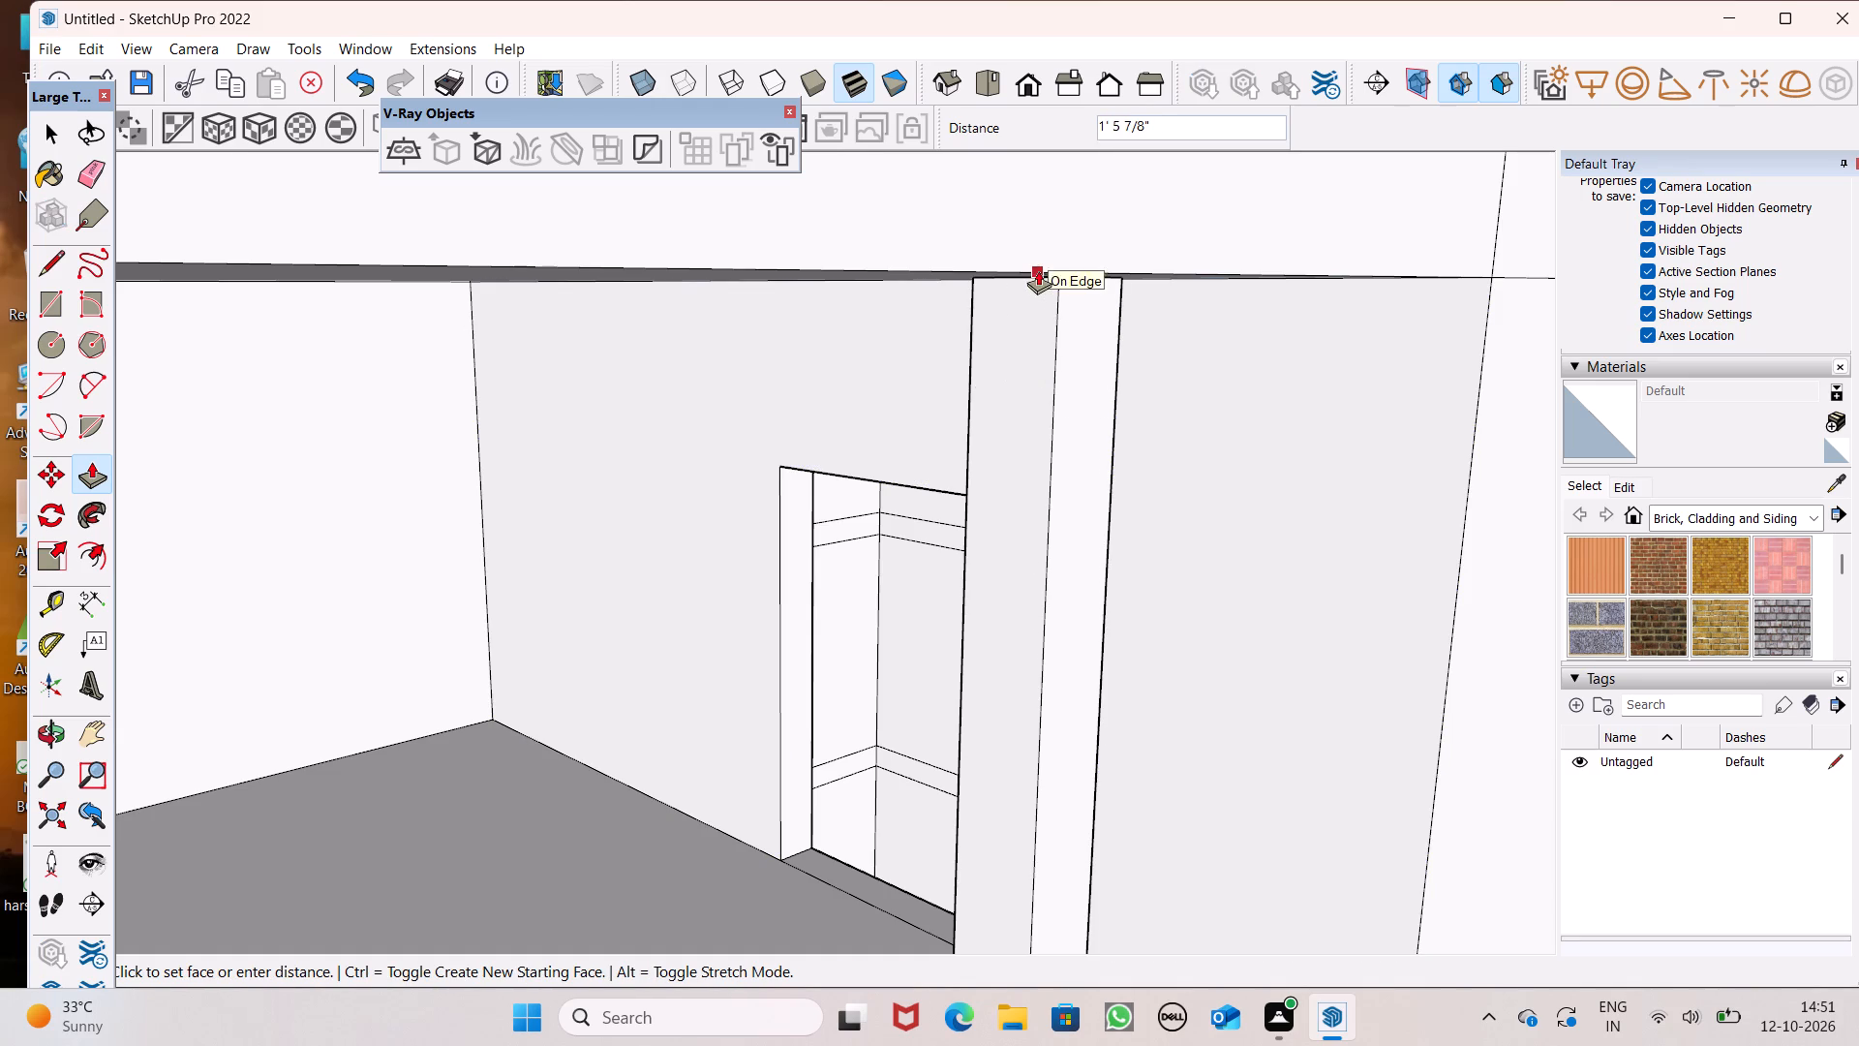
drag(1038, 270, 1036, 270)
scroll(962, 406, down, 7)
middle_drag(1014, 388, 818, 296)
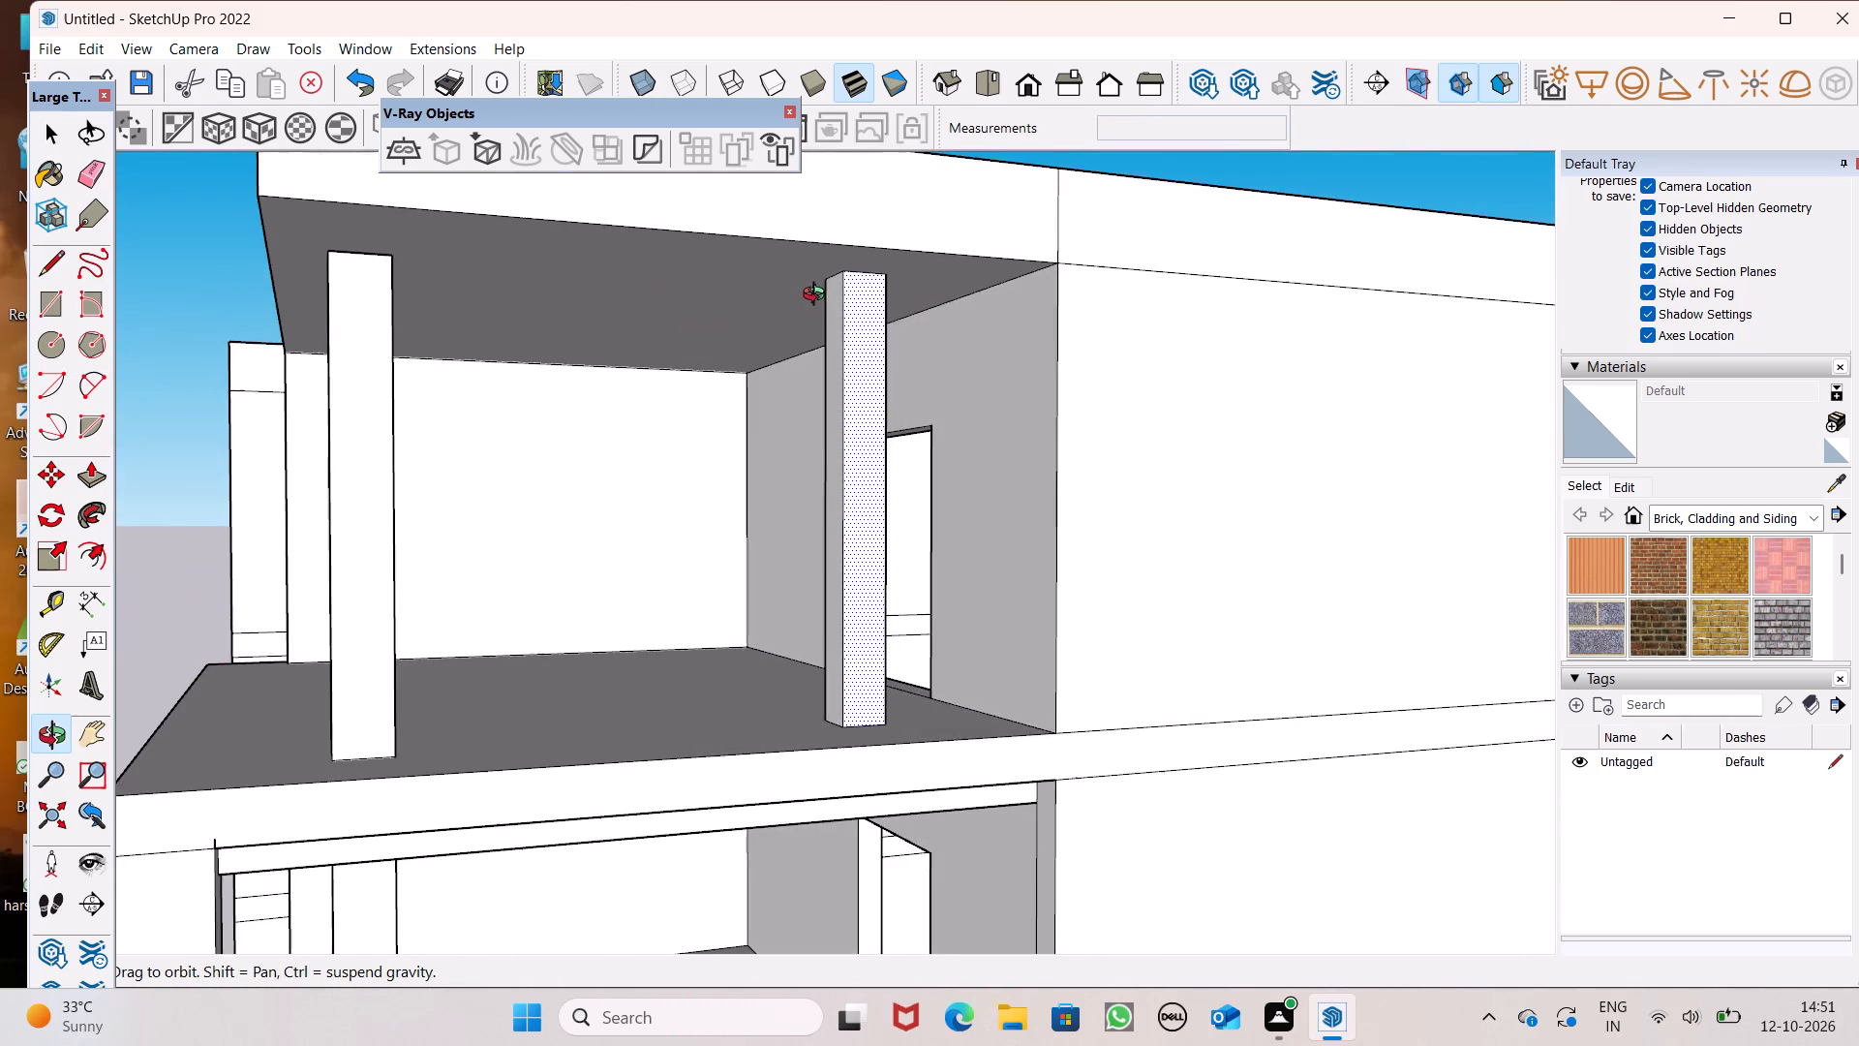
middle_drag(818, 296, 891, 374)
scroll(425, 396, up, 3)
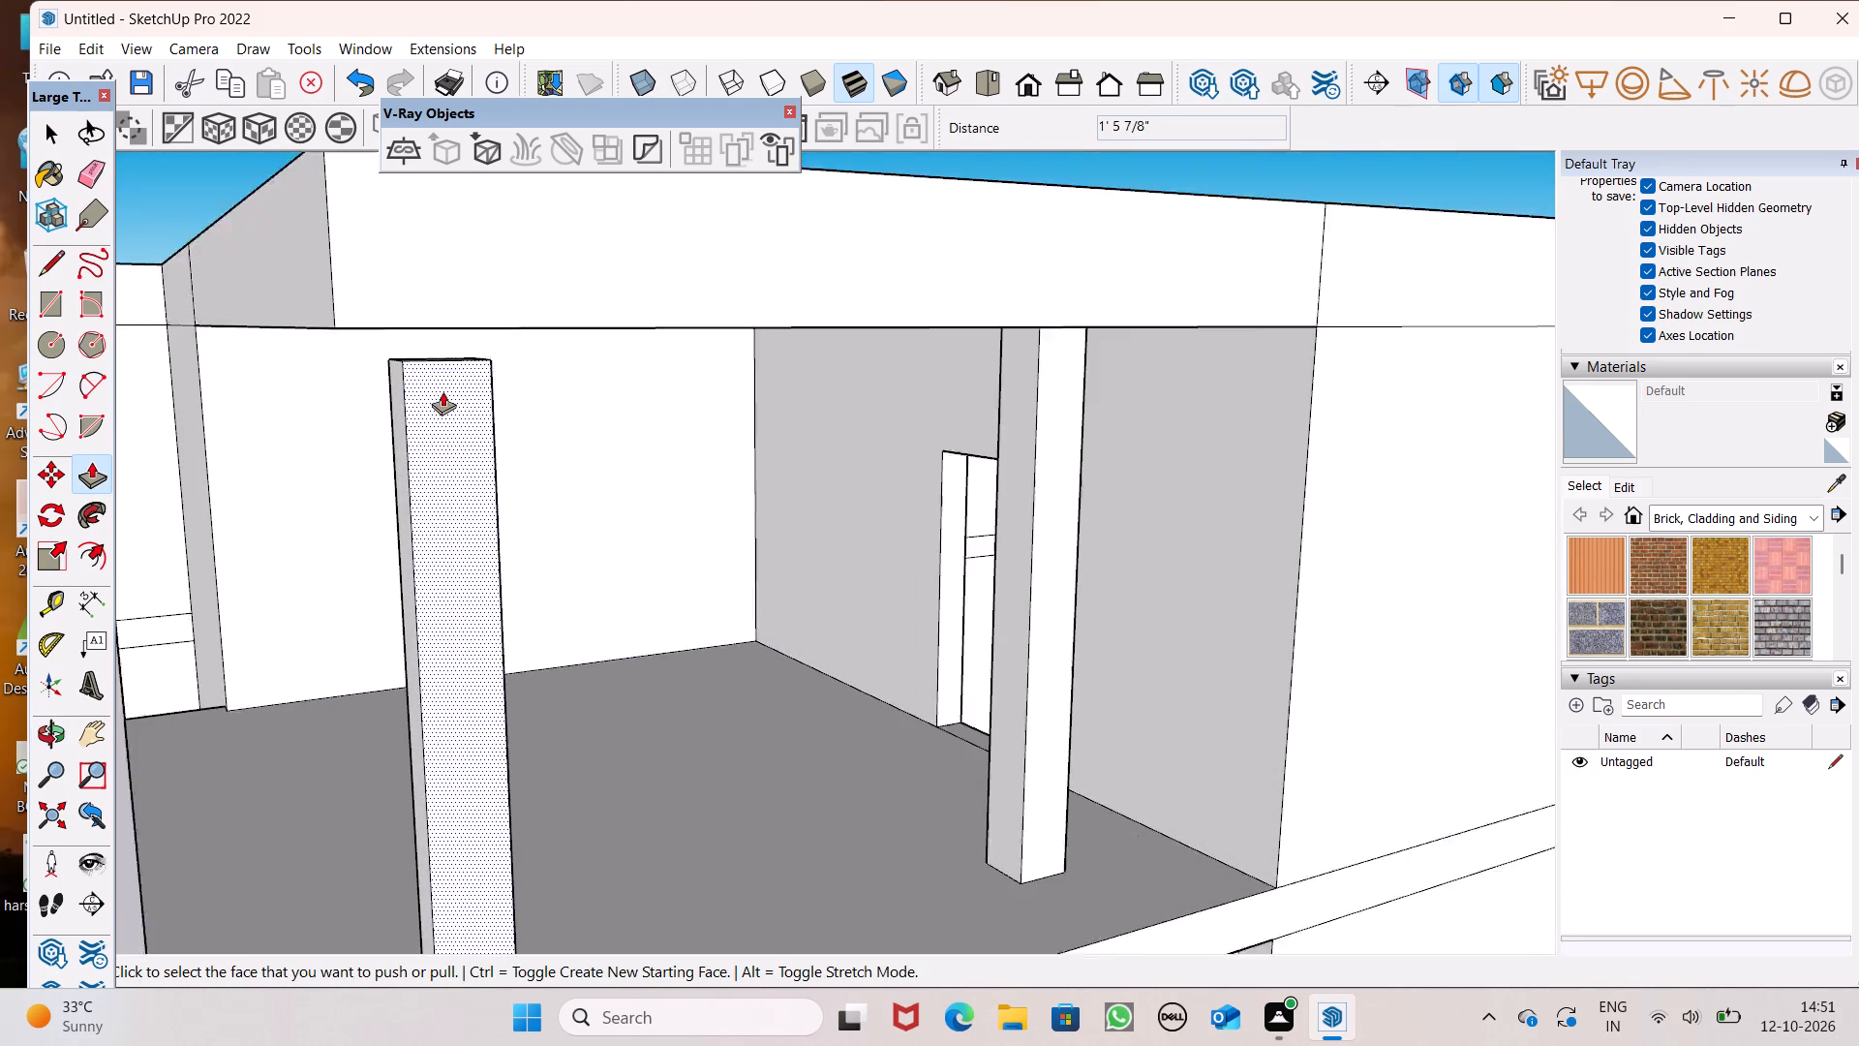
Push/Pull the top face of the uppermost balcony's front column up about 6 3/16" to meet the roof slab's underside.
scroll(442, 391, up, 4)
scroll(398, 316, up, 6)
scroll(384, 337, down, 4)
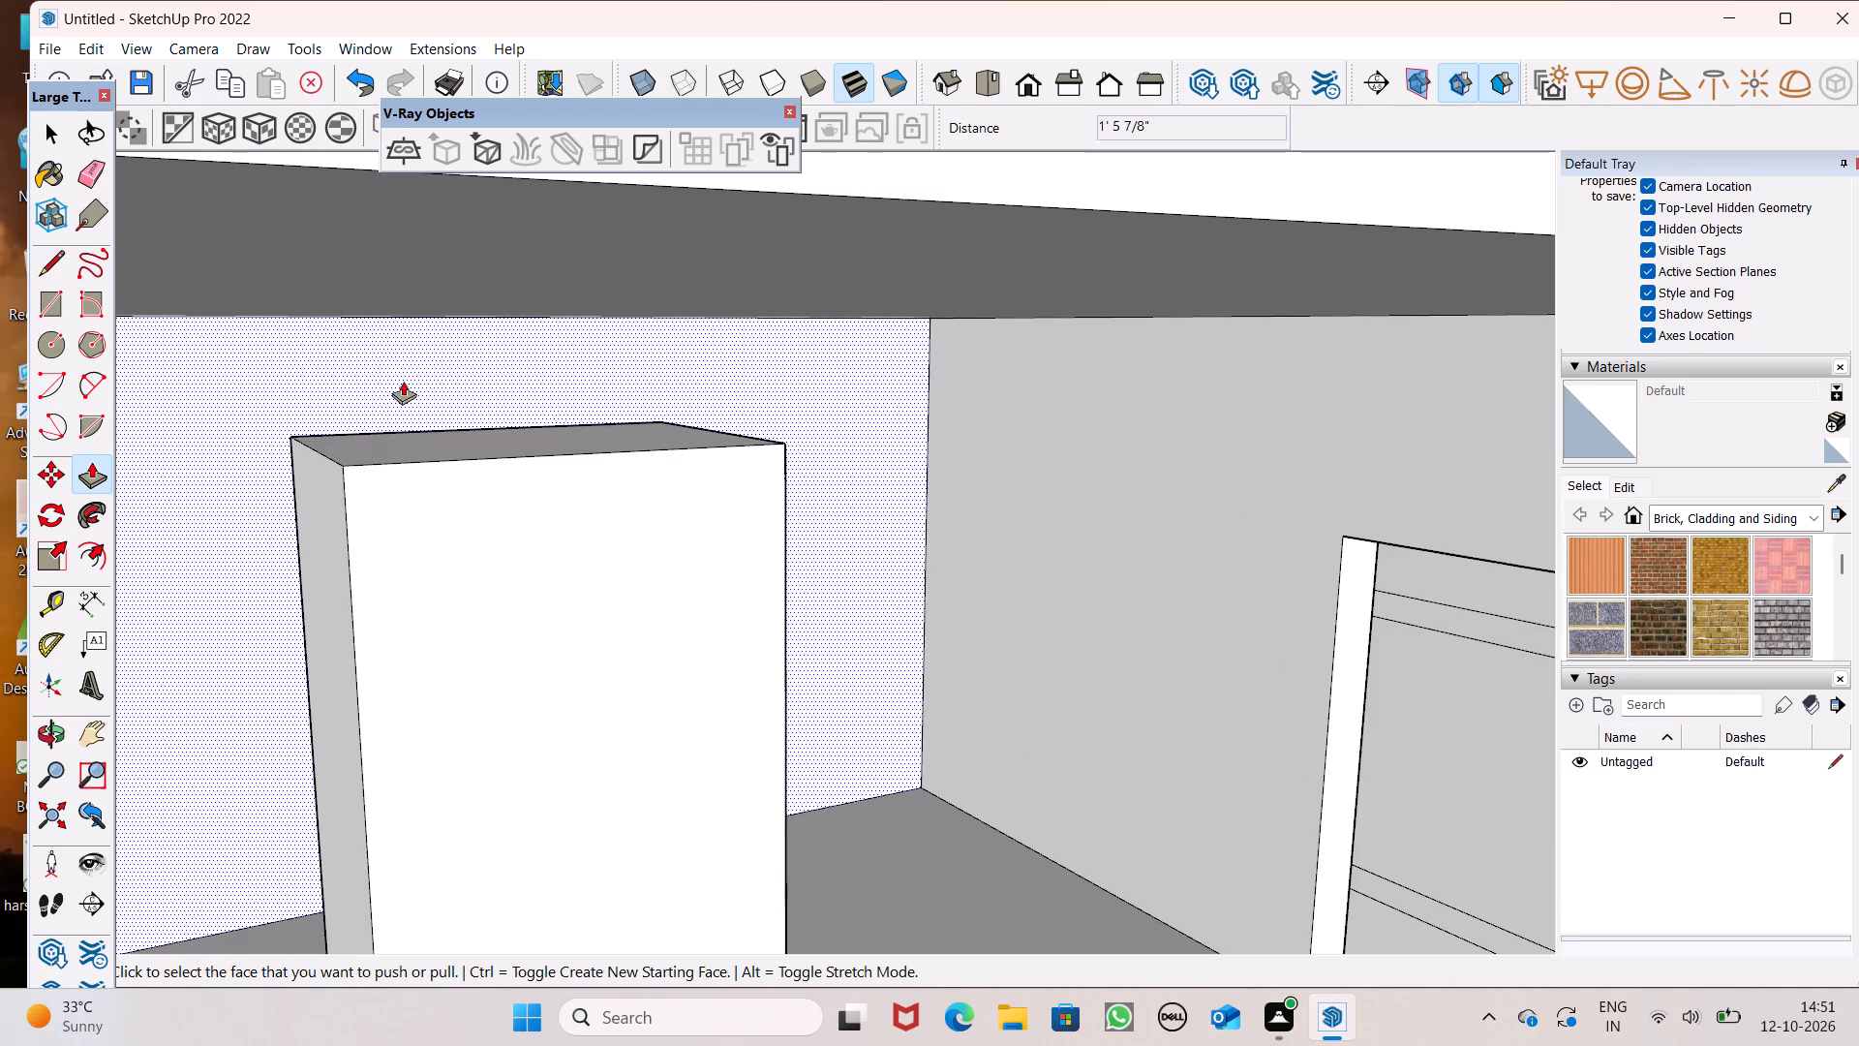
drag(411, 400, 412, 282)
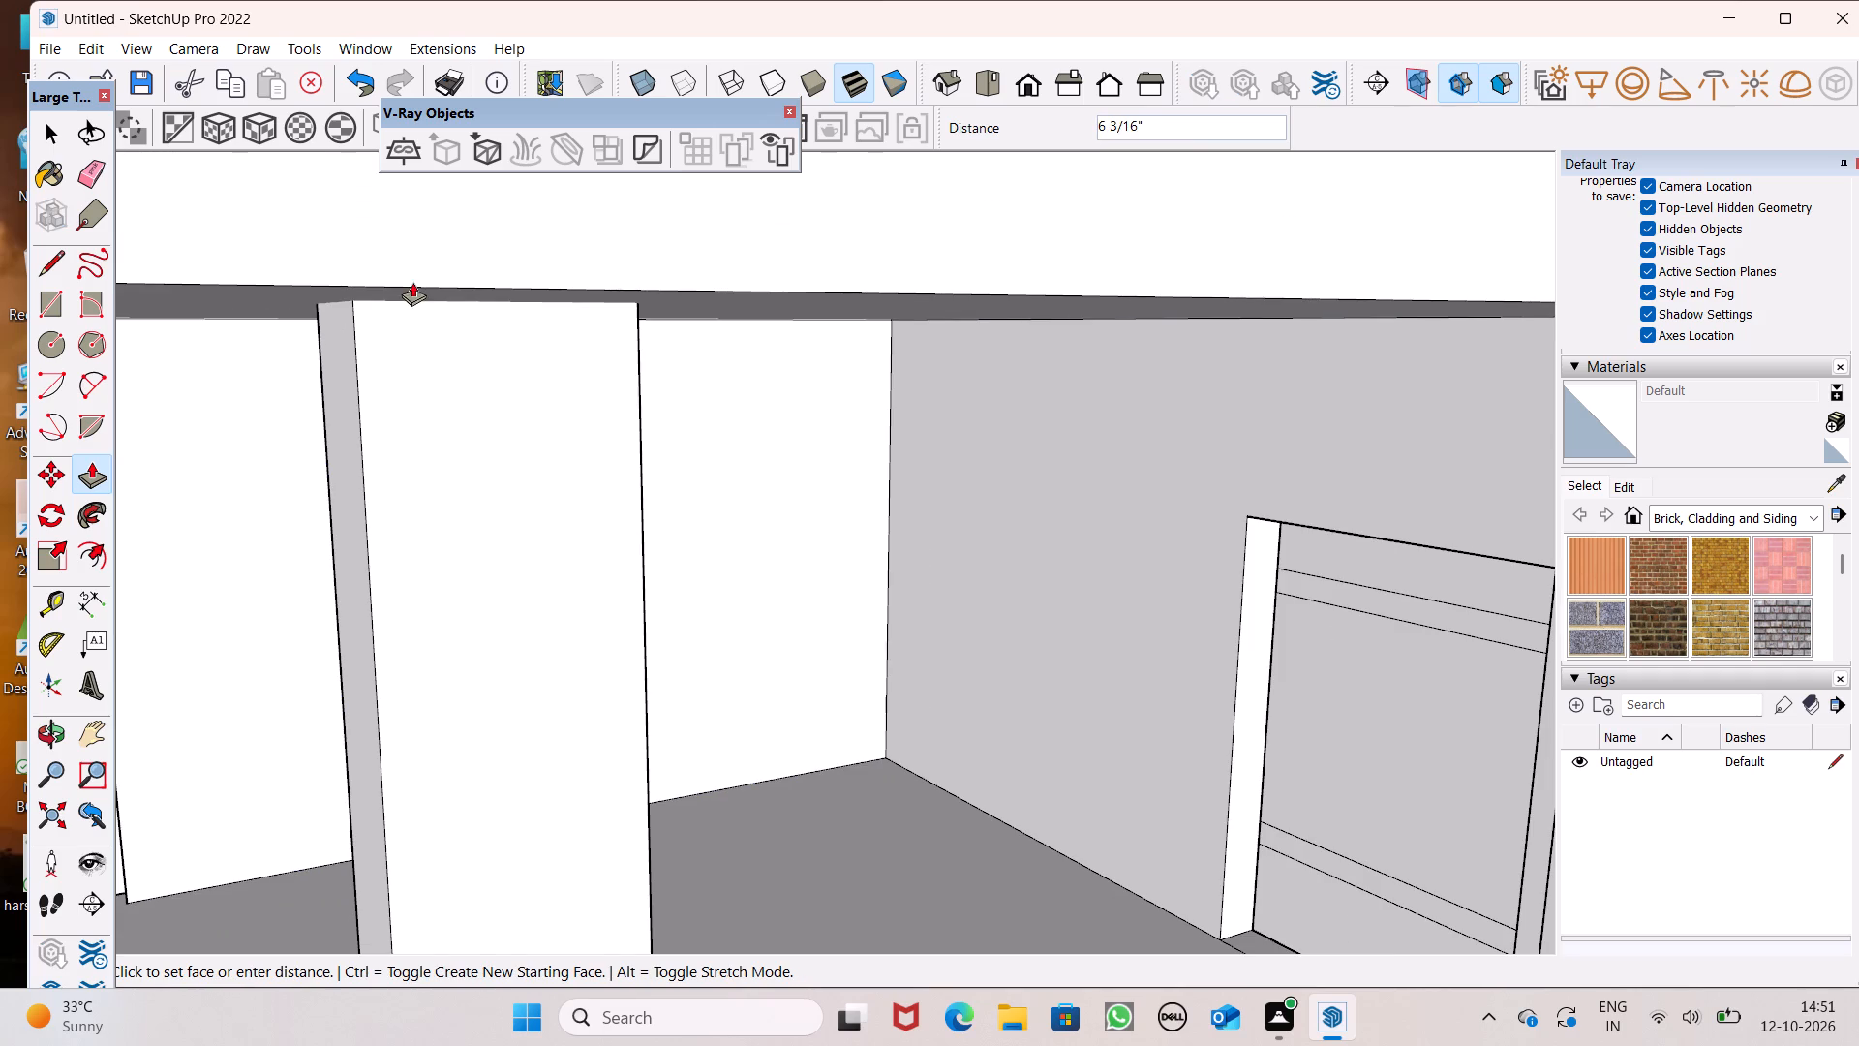
drag(412, 282, 412, 284)
scroll(489, 398, down, 4)
scroll(658, 358, down, 4)
middle_drag(669, 364, 781, 302)
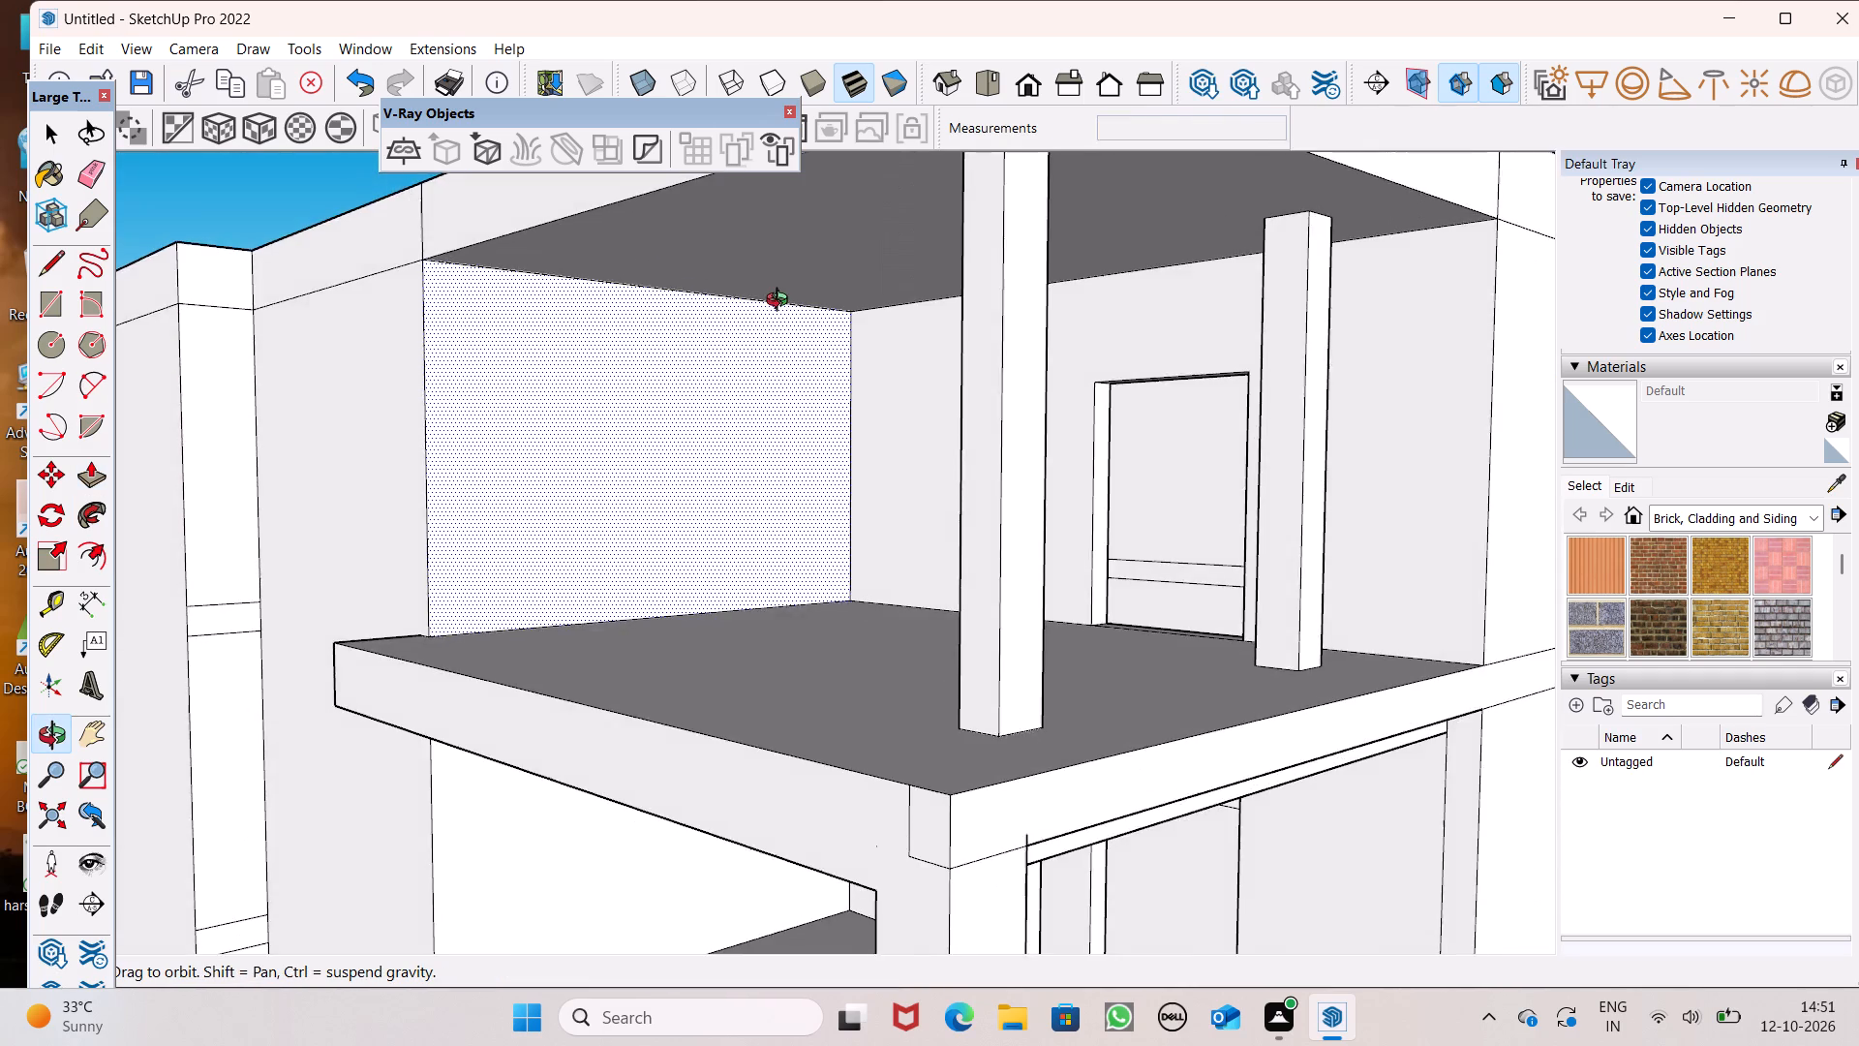
middle_drag(781, 302, 873, 312)
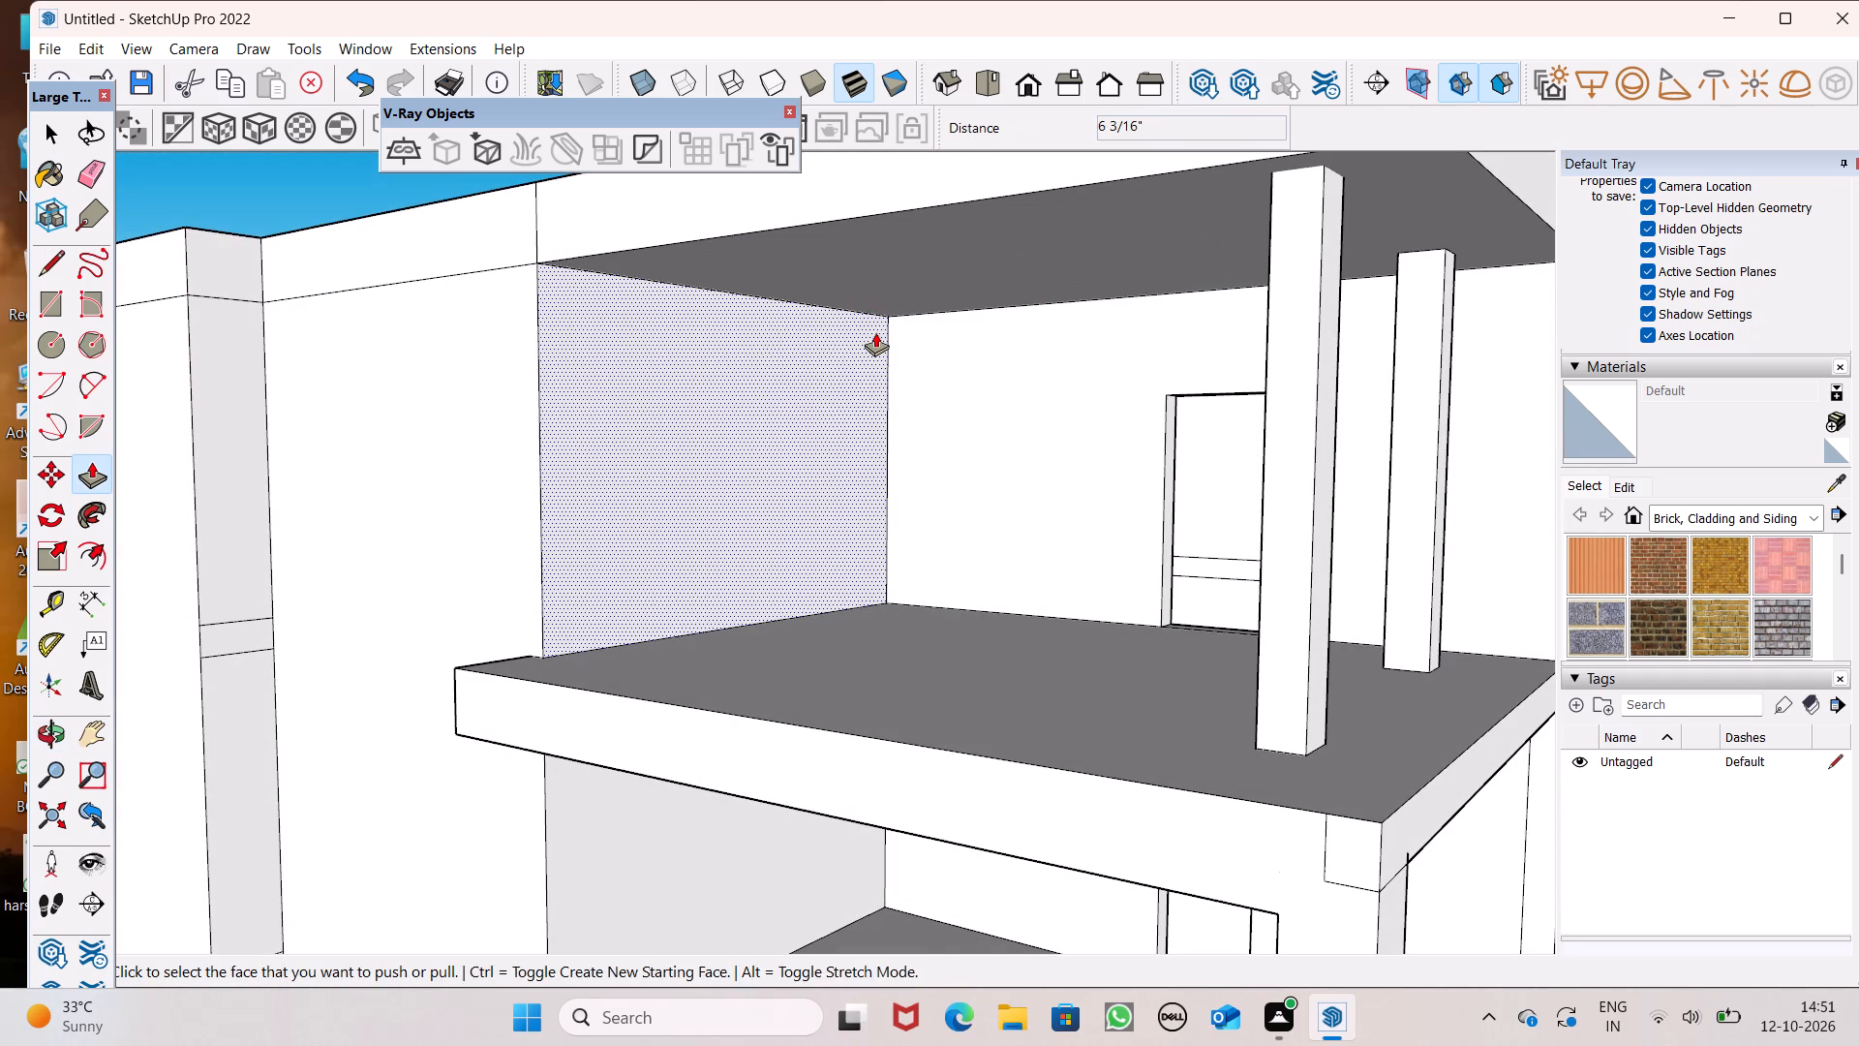
key(space)
Examine the stacked balconies and their columns from the front, the side and above.
scroll(535, 343, down, 6)
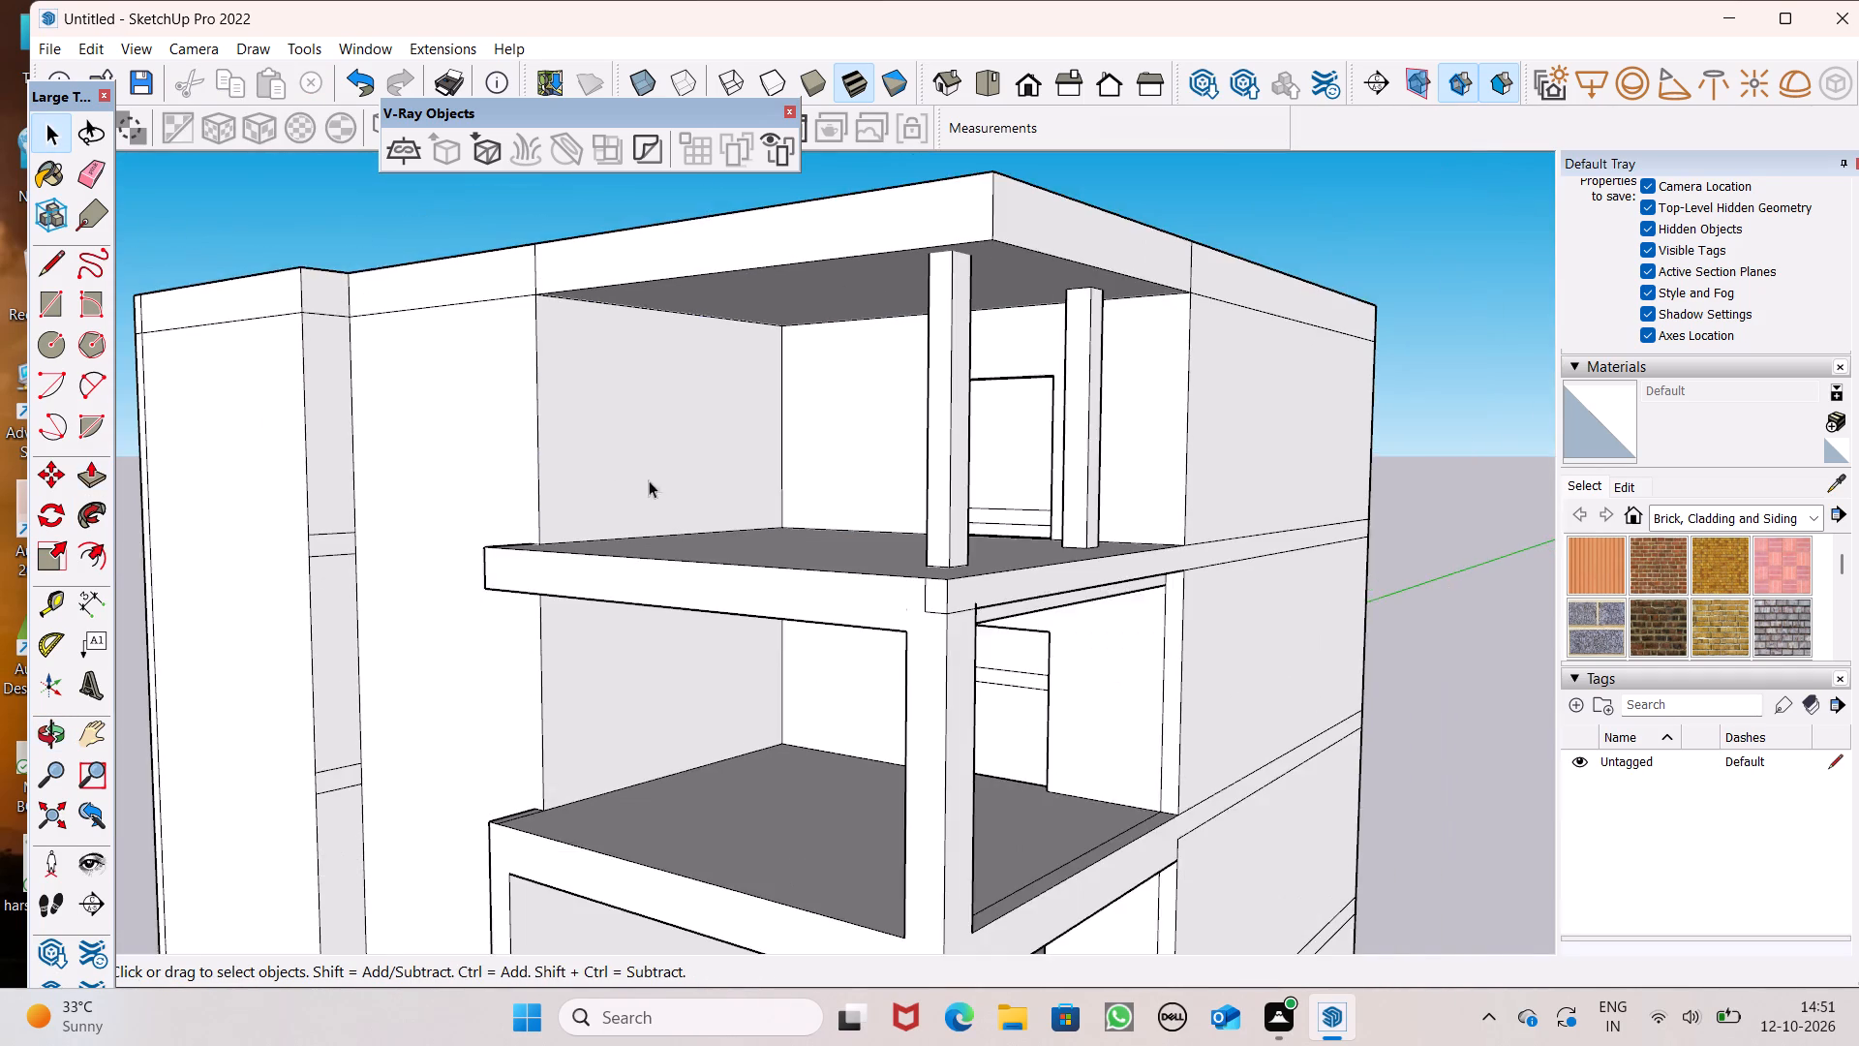
middle_drag(679, 541, 737, 610)
scroll(711, 441, down, 8)
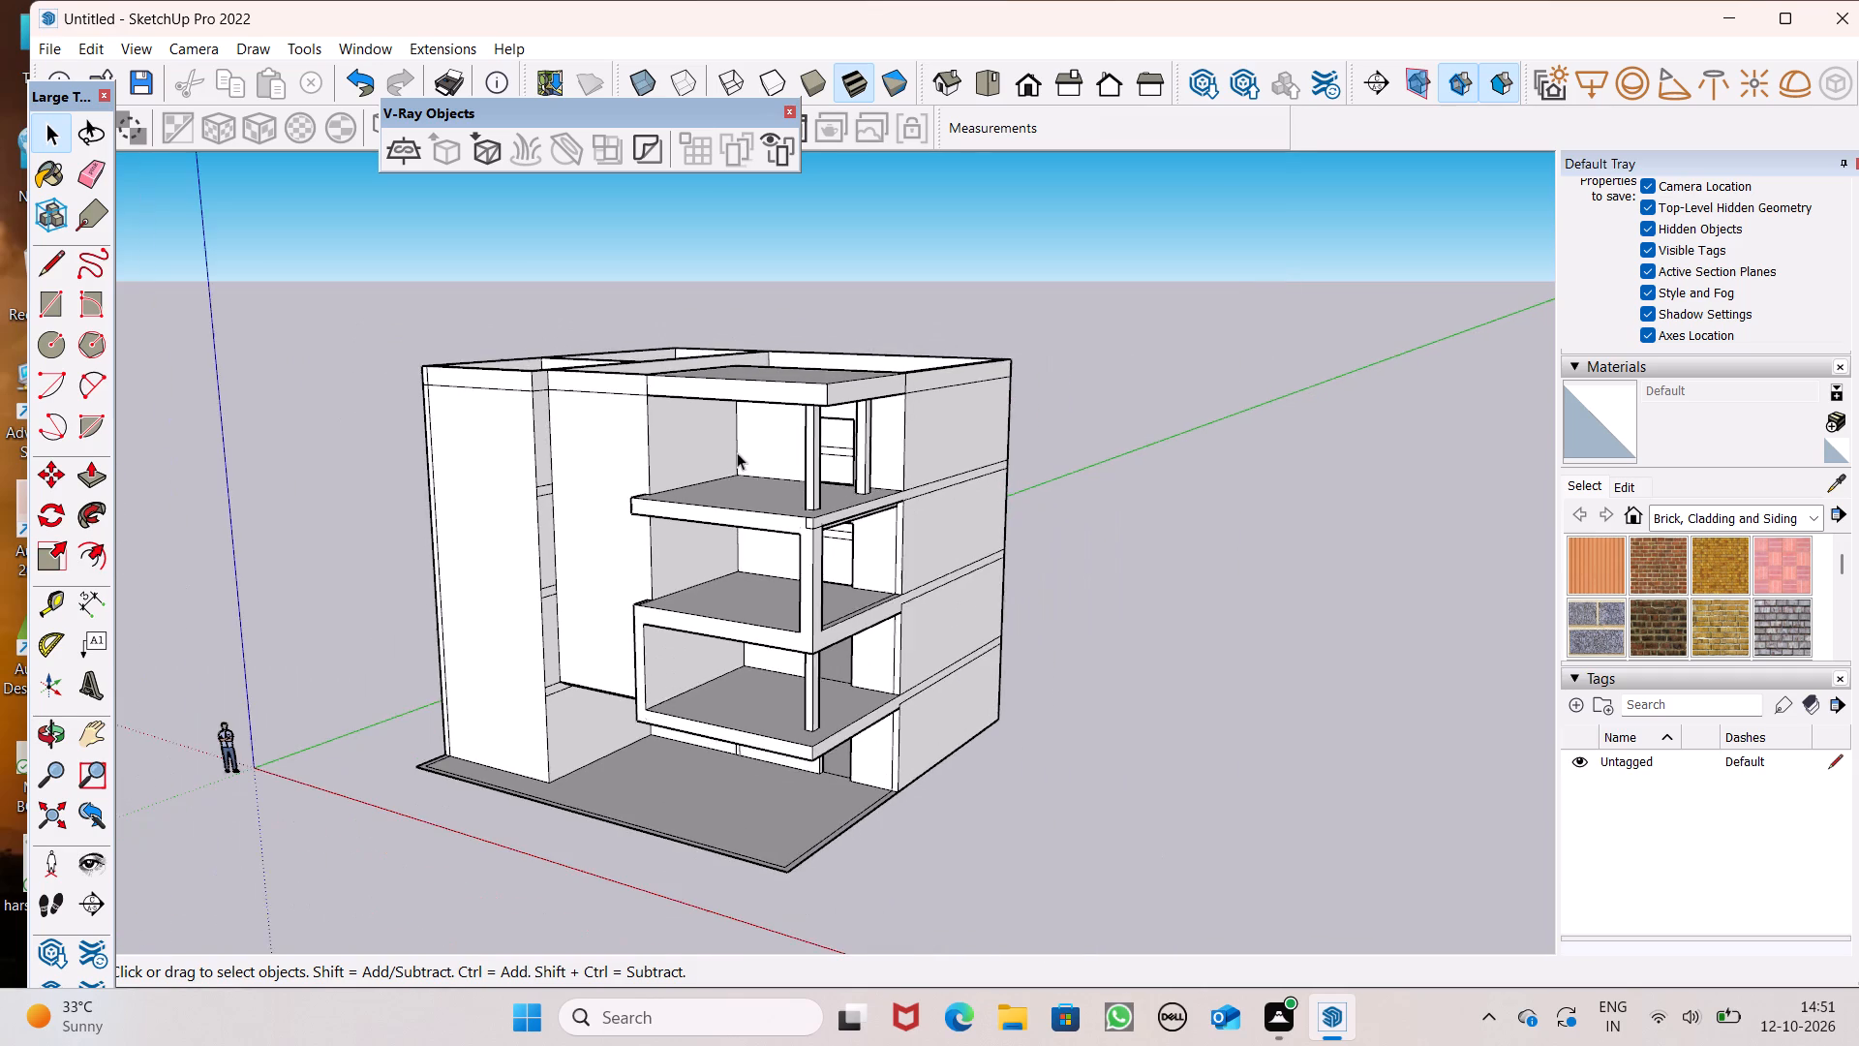
middle_drag(834, 538, 901, 630)
scroll(865, 579, up, 6)
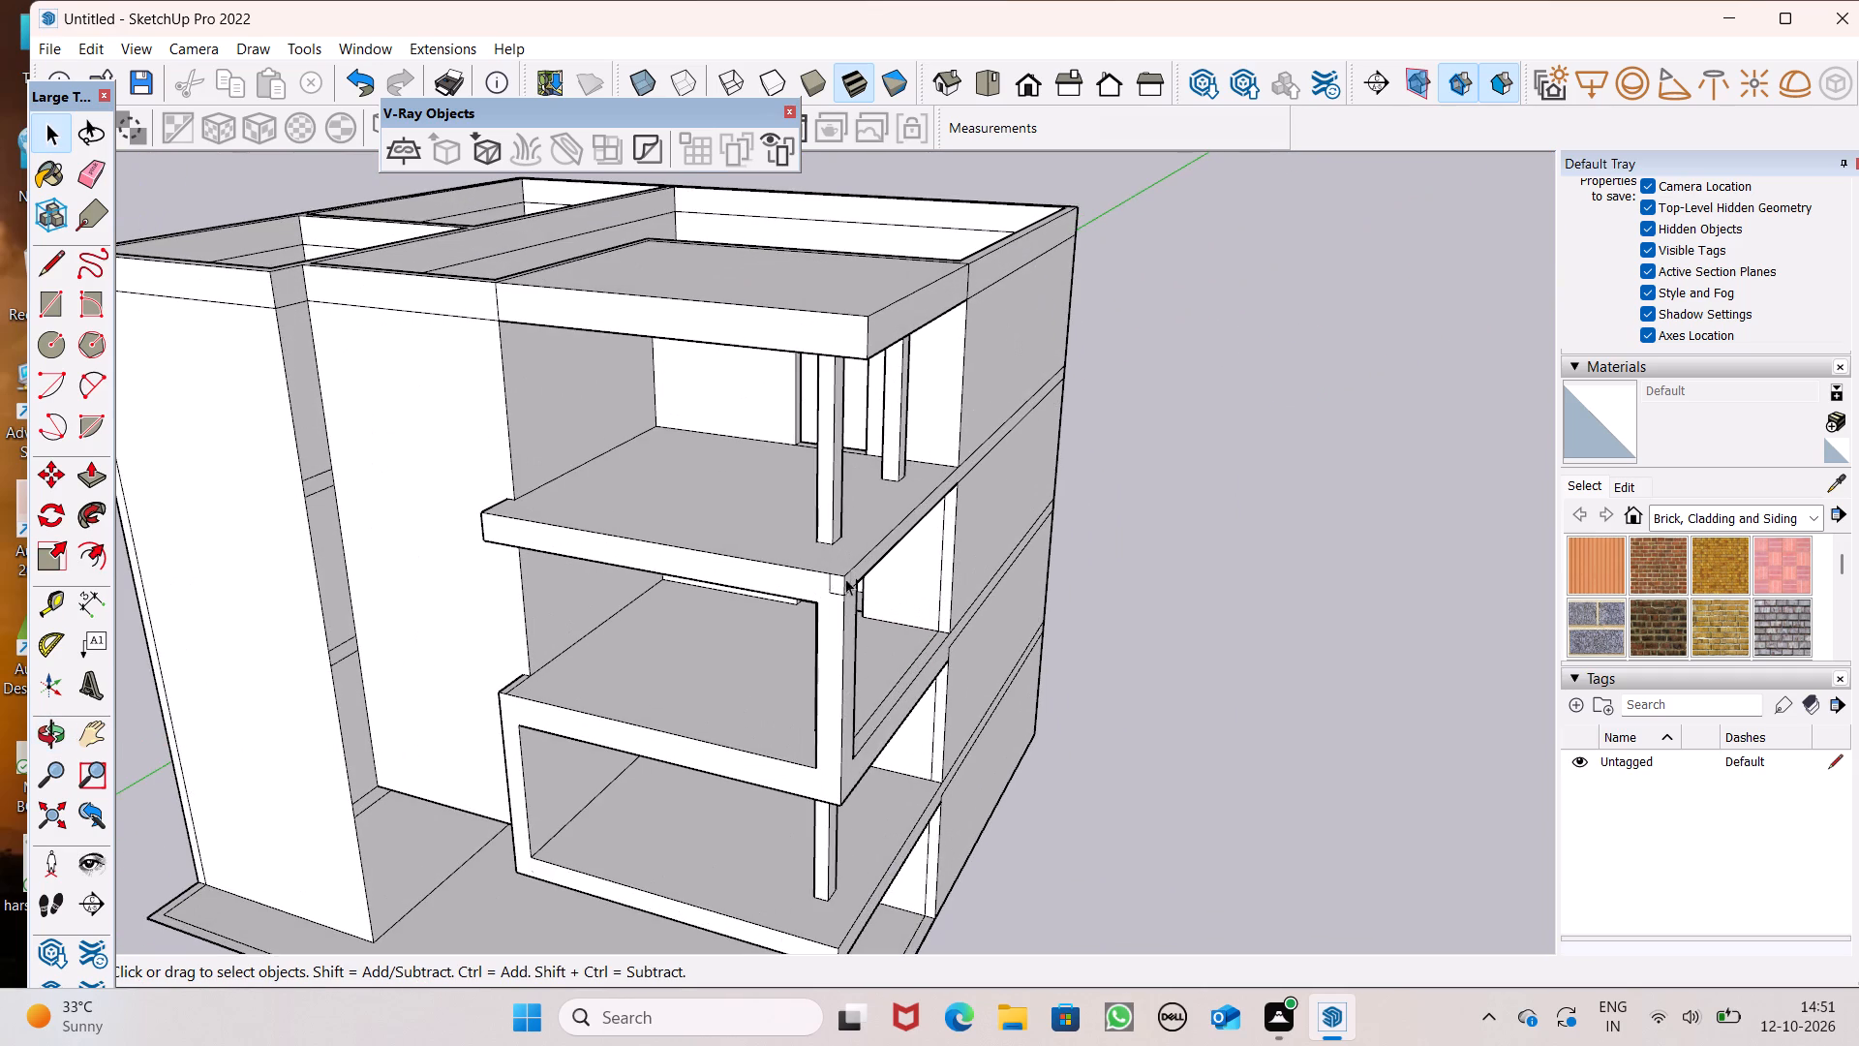
middle_drag(835, 612, 962, 691)
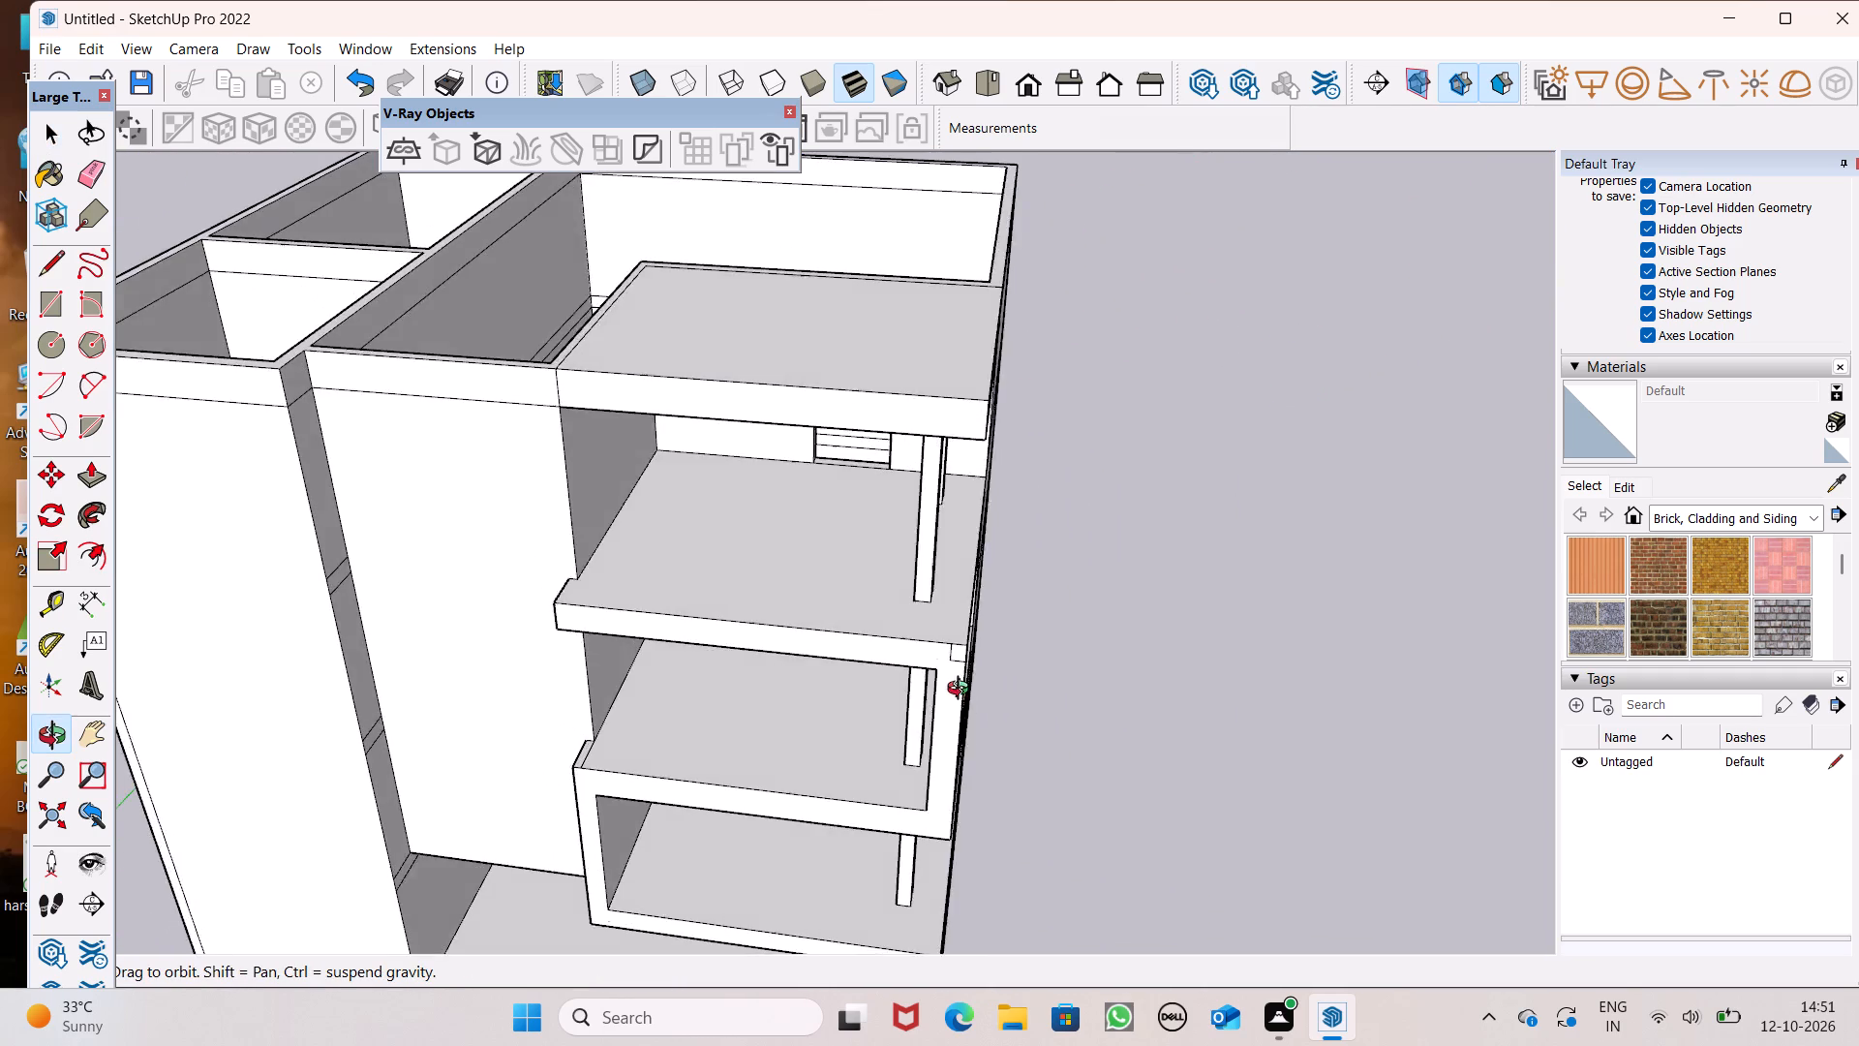
middle_drag(962, 691, 981, 632)
Thicken the lowest balcony's column by pulling its front face forward and its bay-facing side out about 9".
click(89, 485)
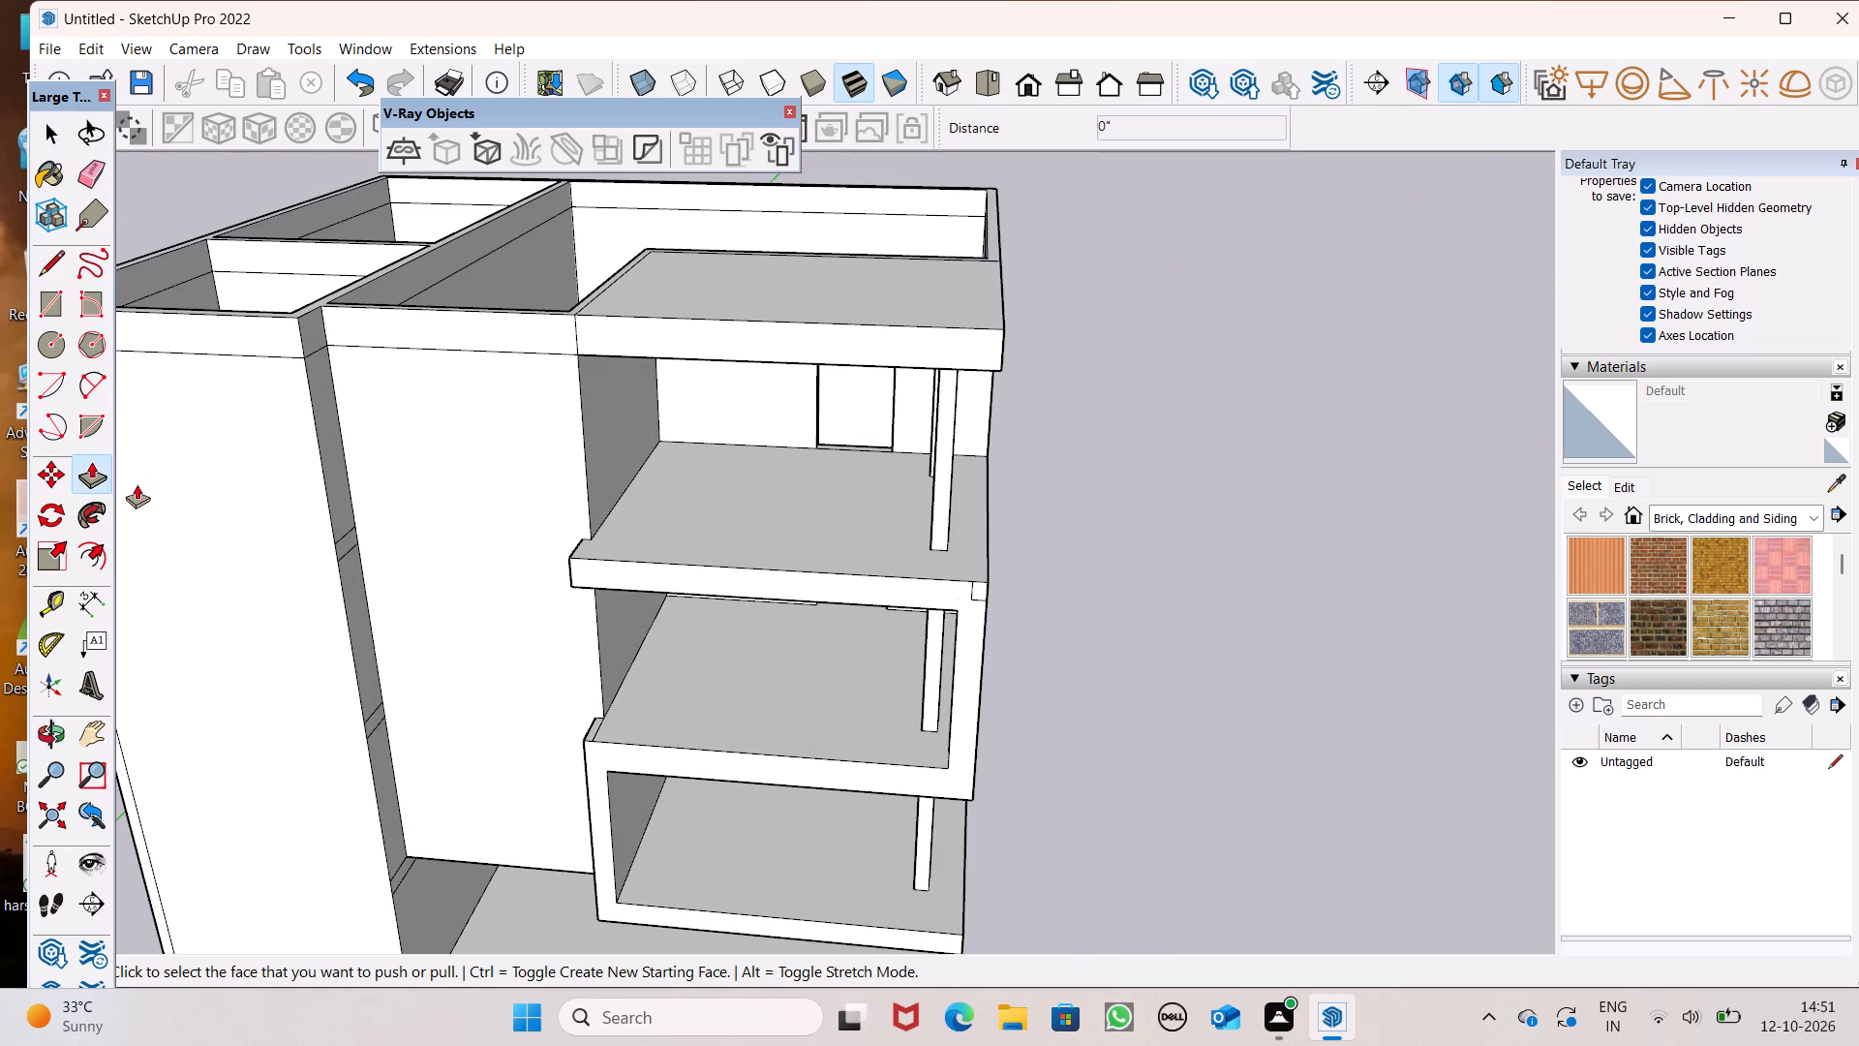
scroll(1172, 719, down, 1)
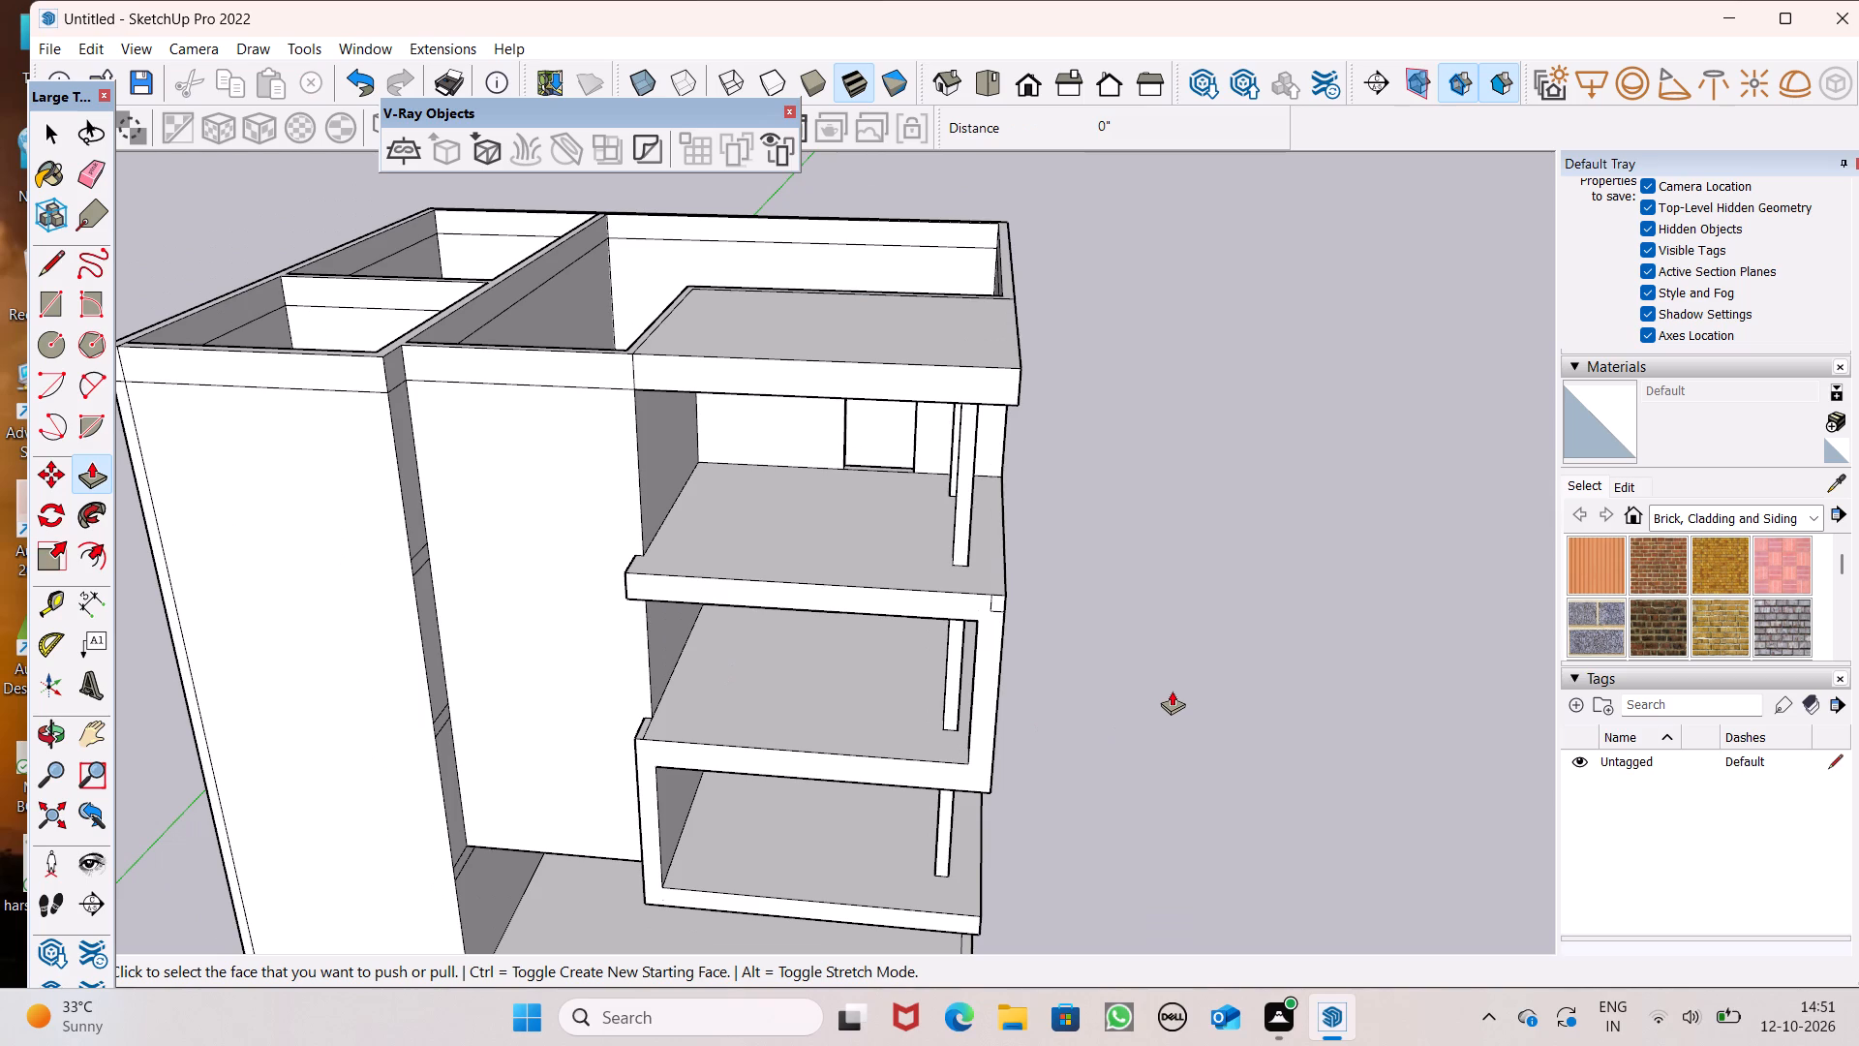
scroll(1172, 683, down, 2)
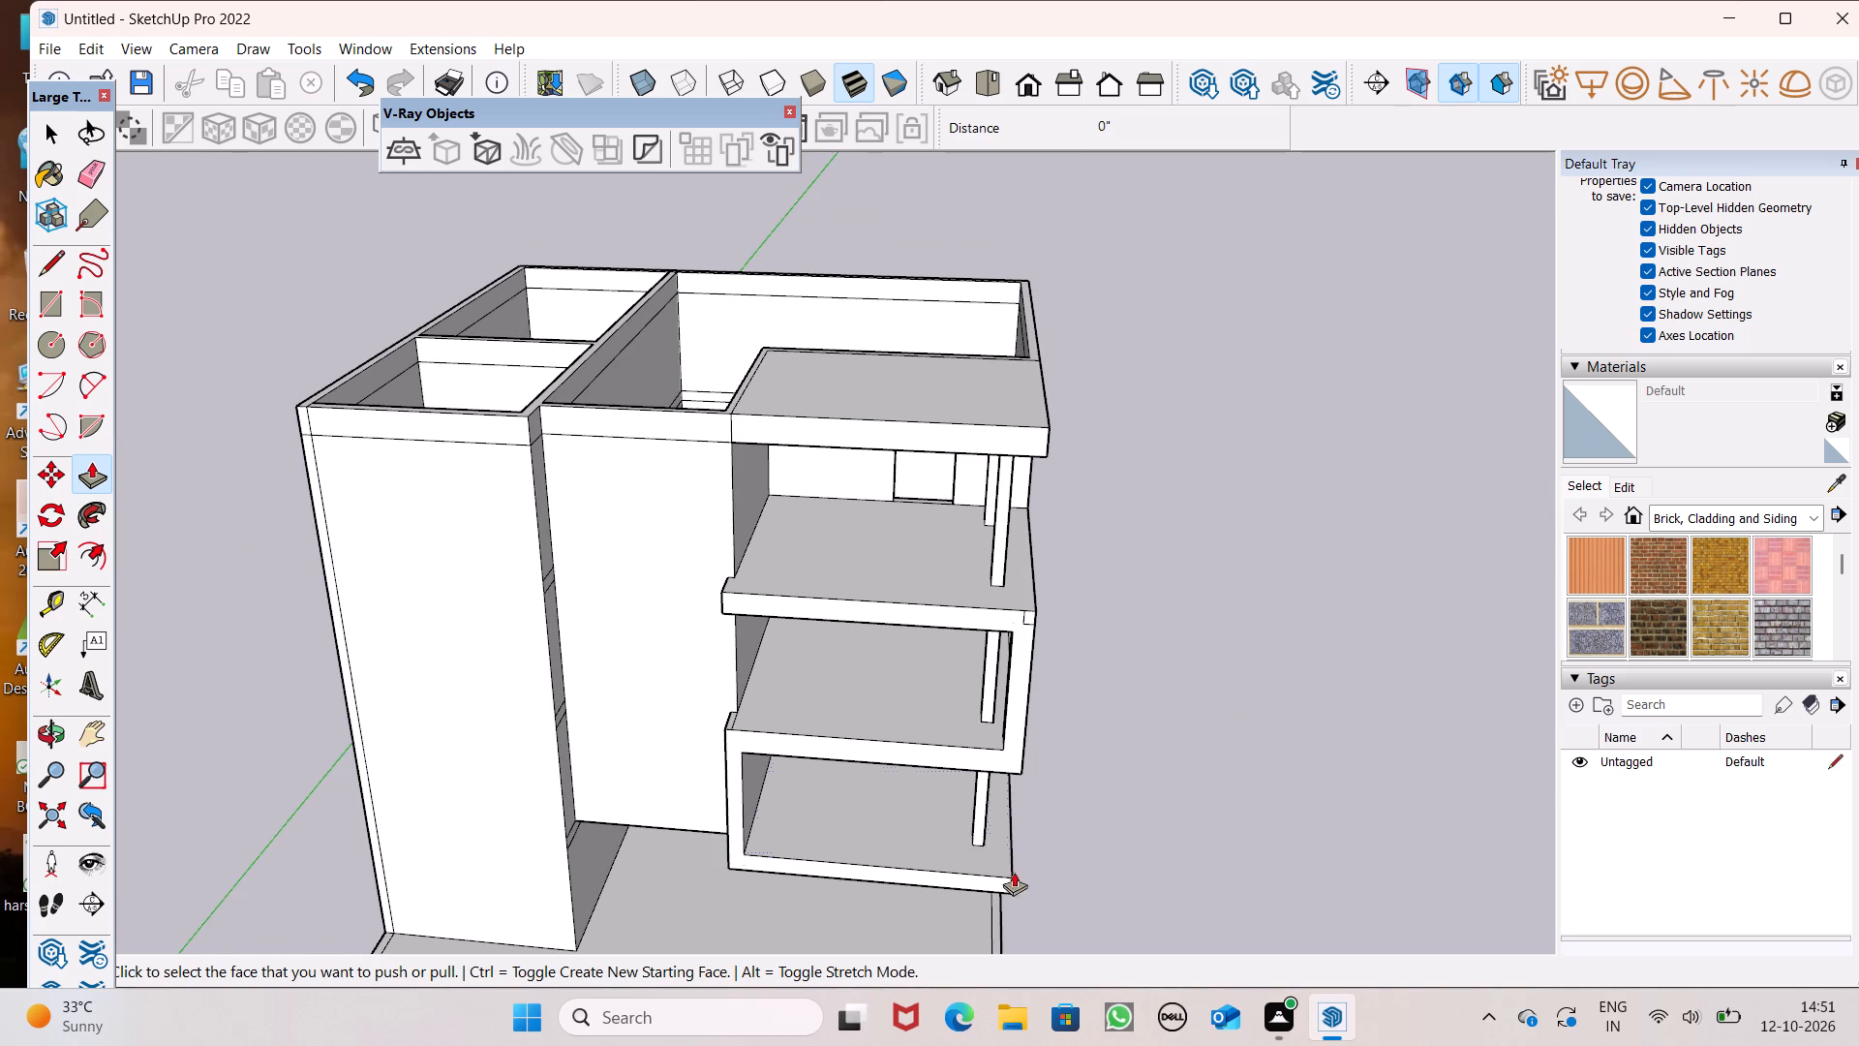
scroll(919, 856, up, 1)
middle_drag(974, 841, 1084, 809)
scroll(1051, 783, up, 6)
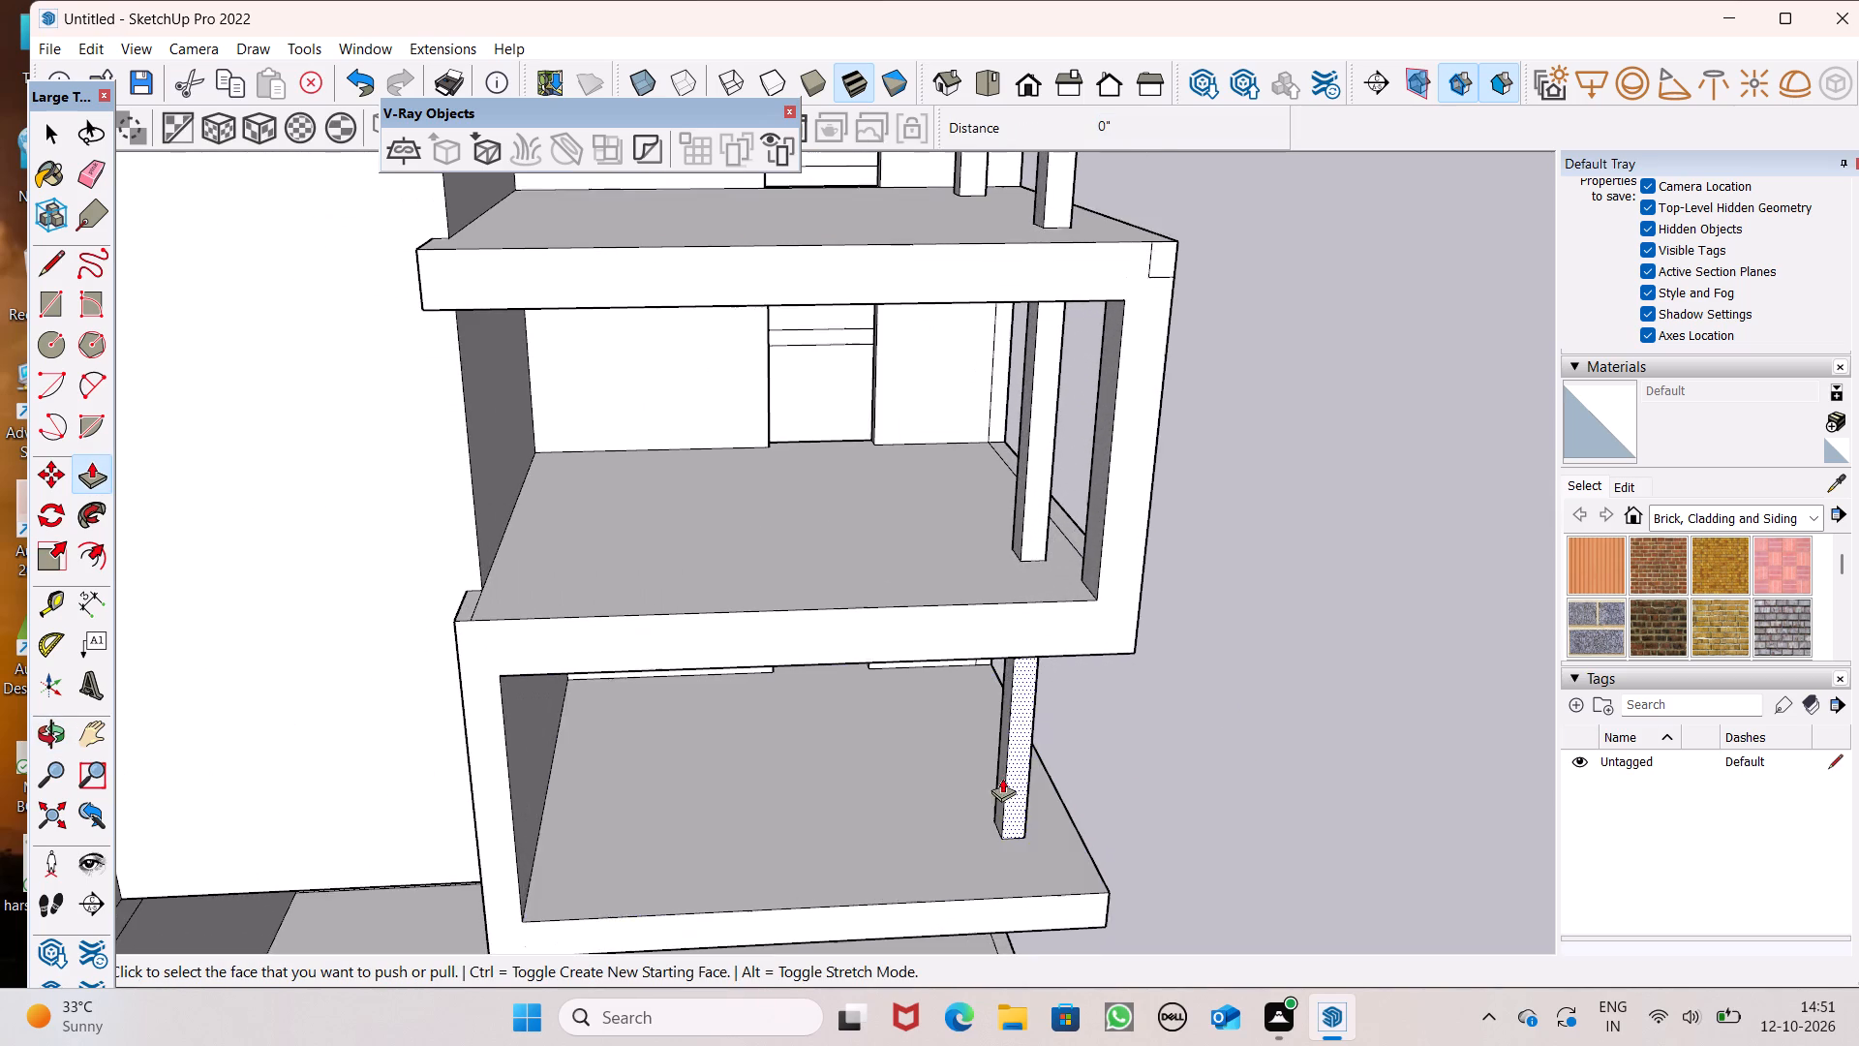
middle_drag(993, 795, 1045, 821)
scroll(979, 759, up, 1)
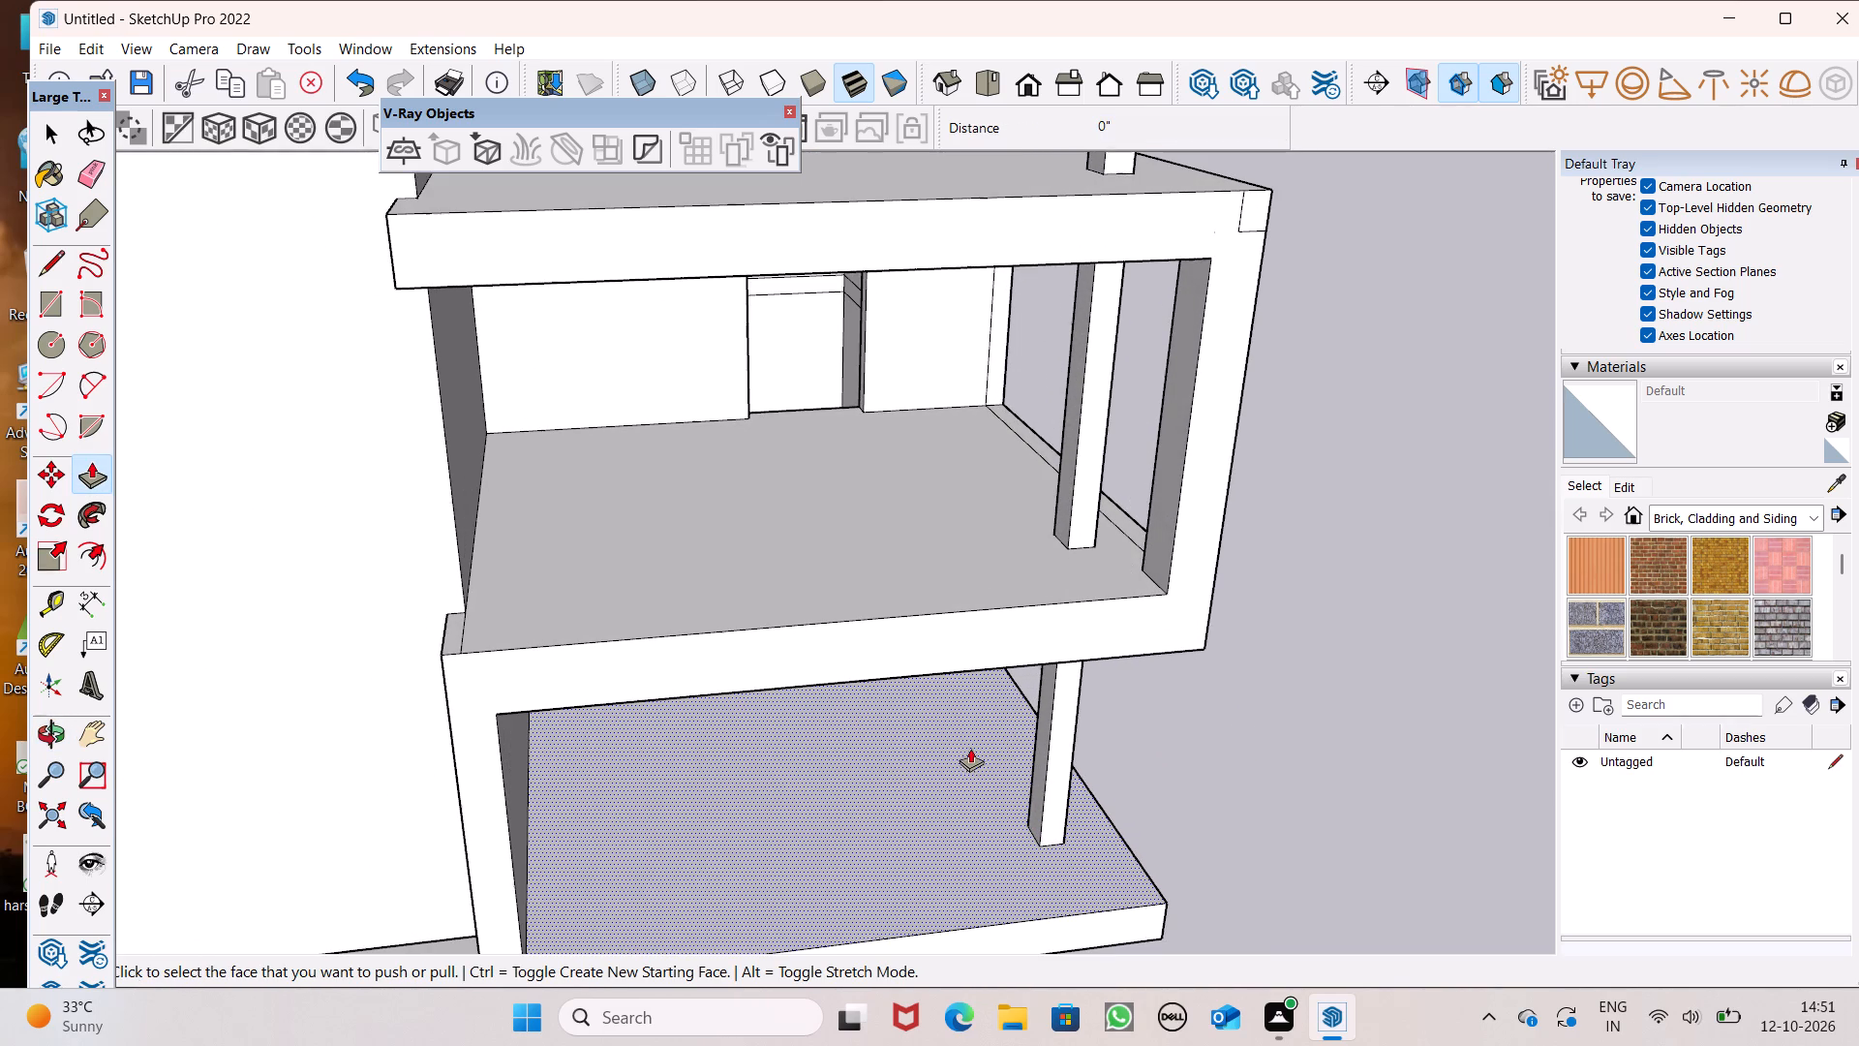
scroll(1011, 738, up, 1)
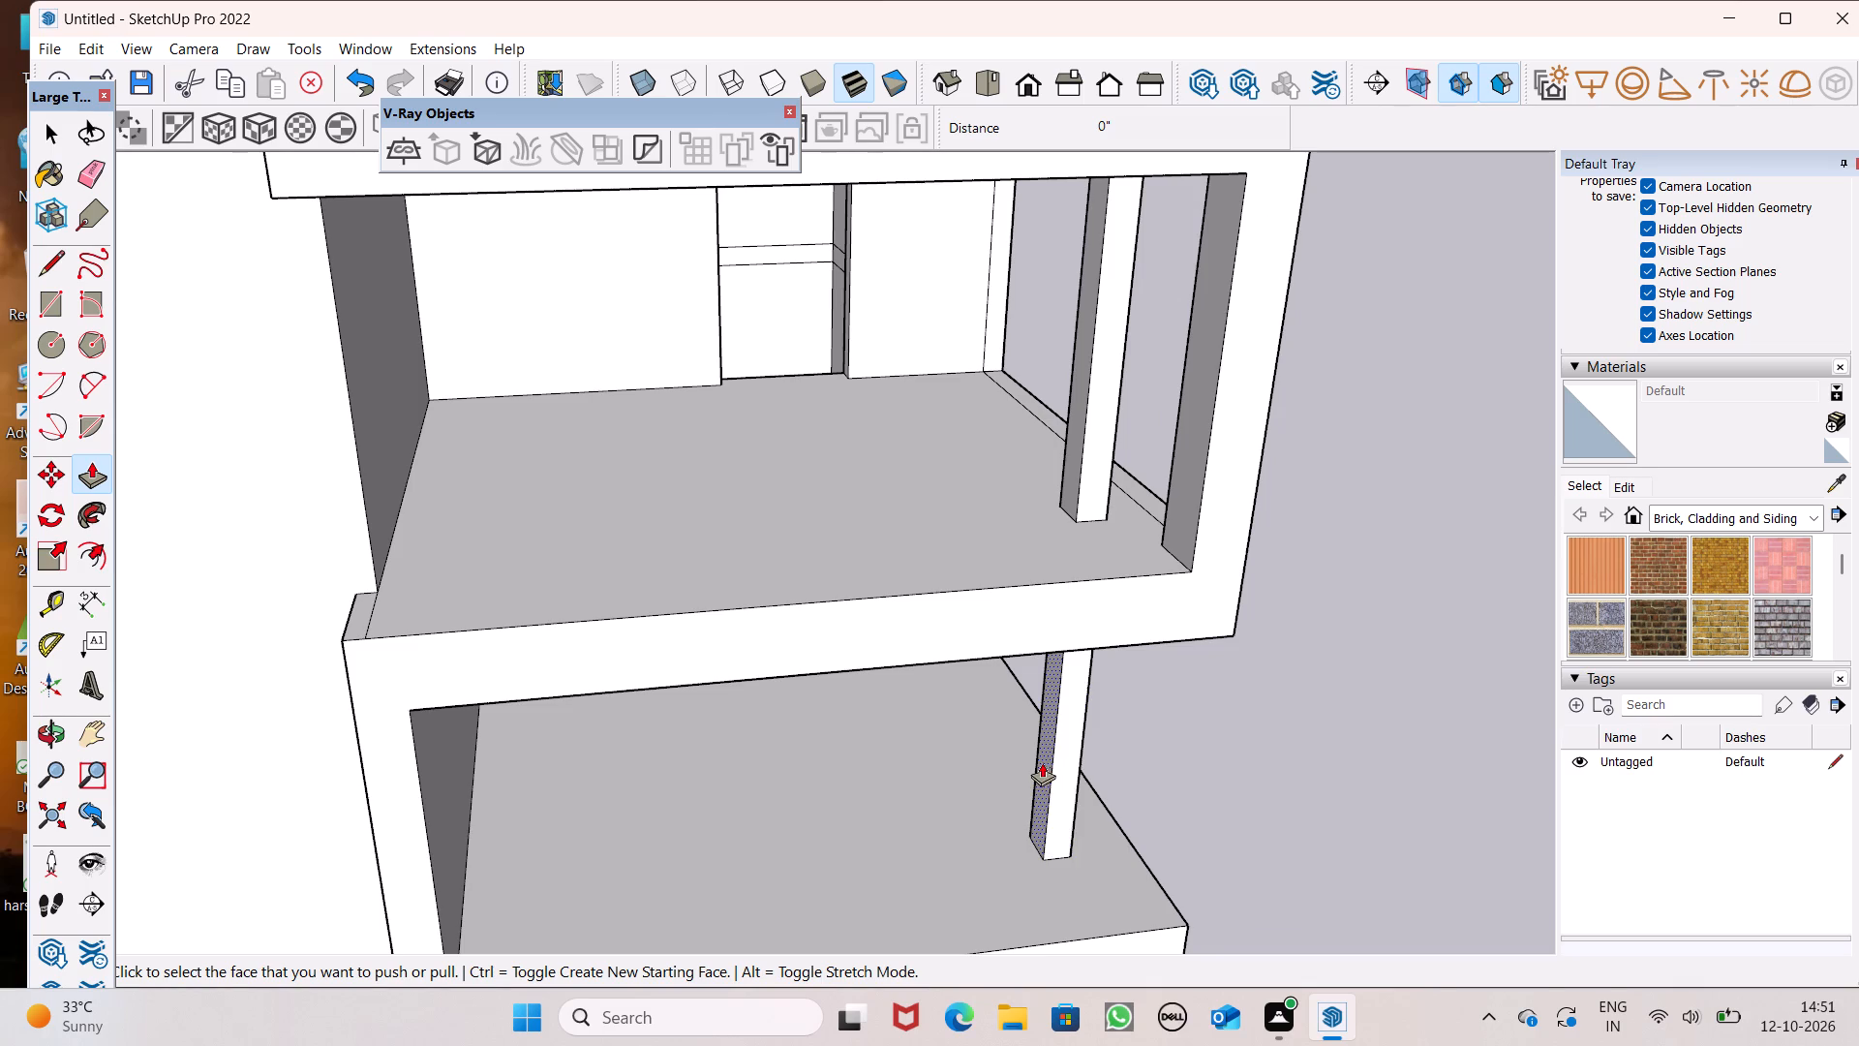
drag(1073, 786, 1082, 804)
drag(1053, 815, 1030, 826)
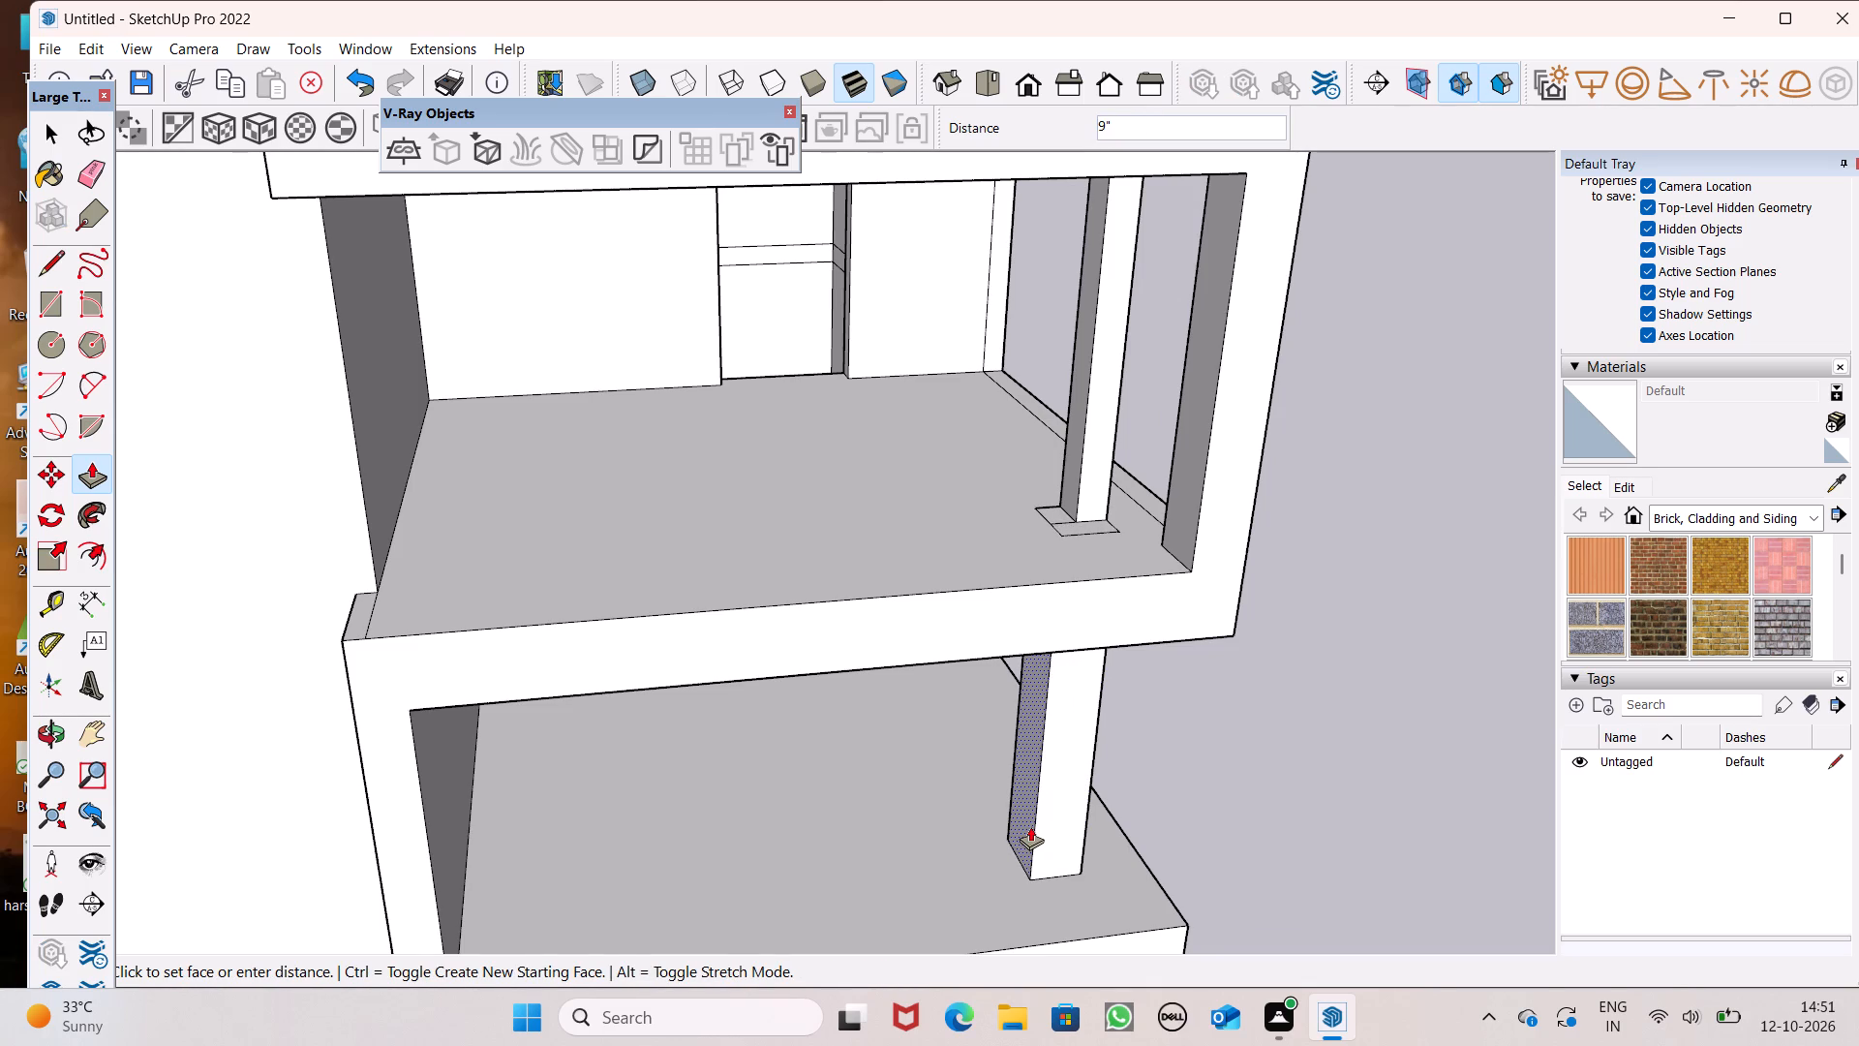
drag(1030, 826, 1030, 829)
Push/Pull the rear face of the lowest balcony's column inward about 3 1/8".
scroll(1131, 862, down, 3)
middle_drag(1143, 871, 650, 872)
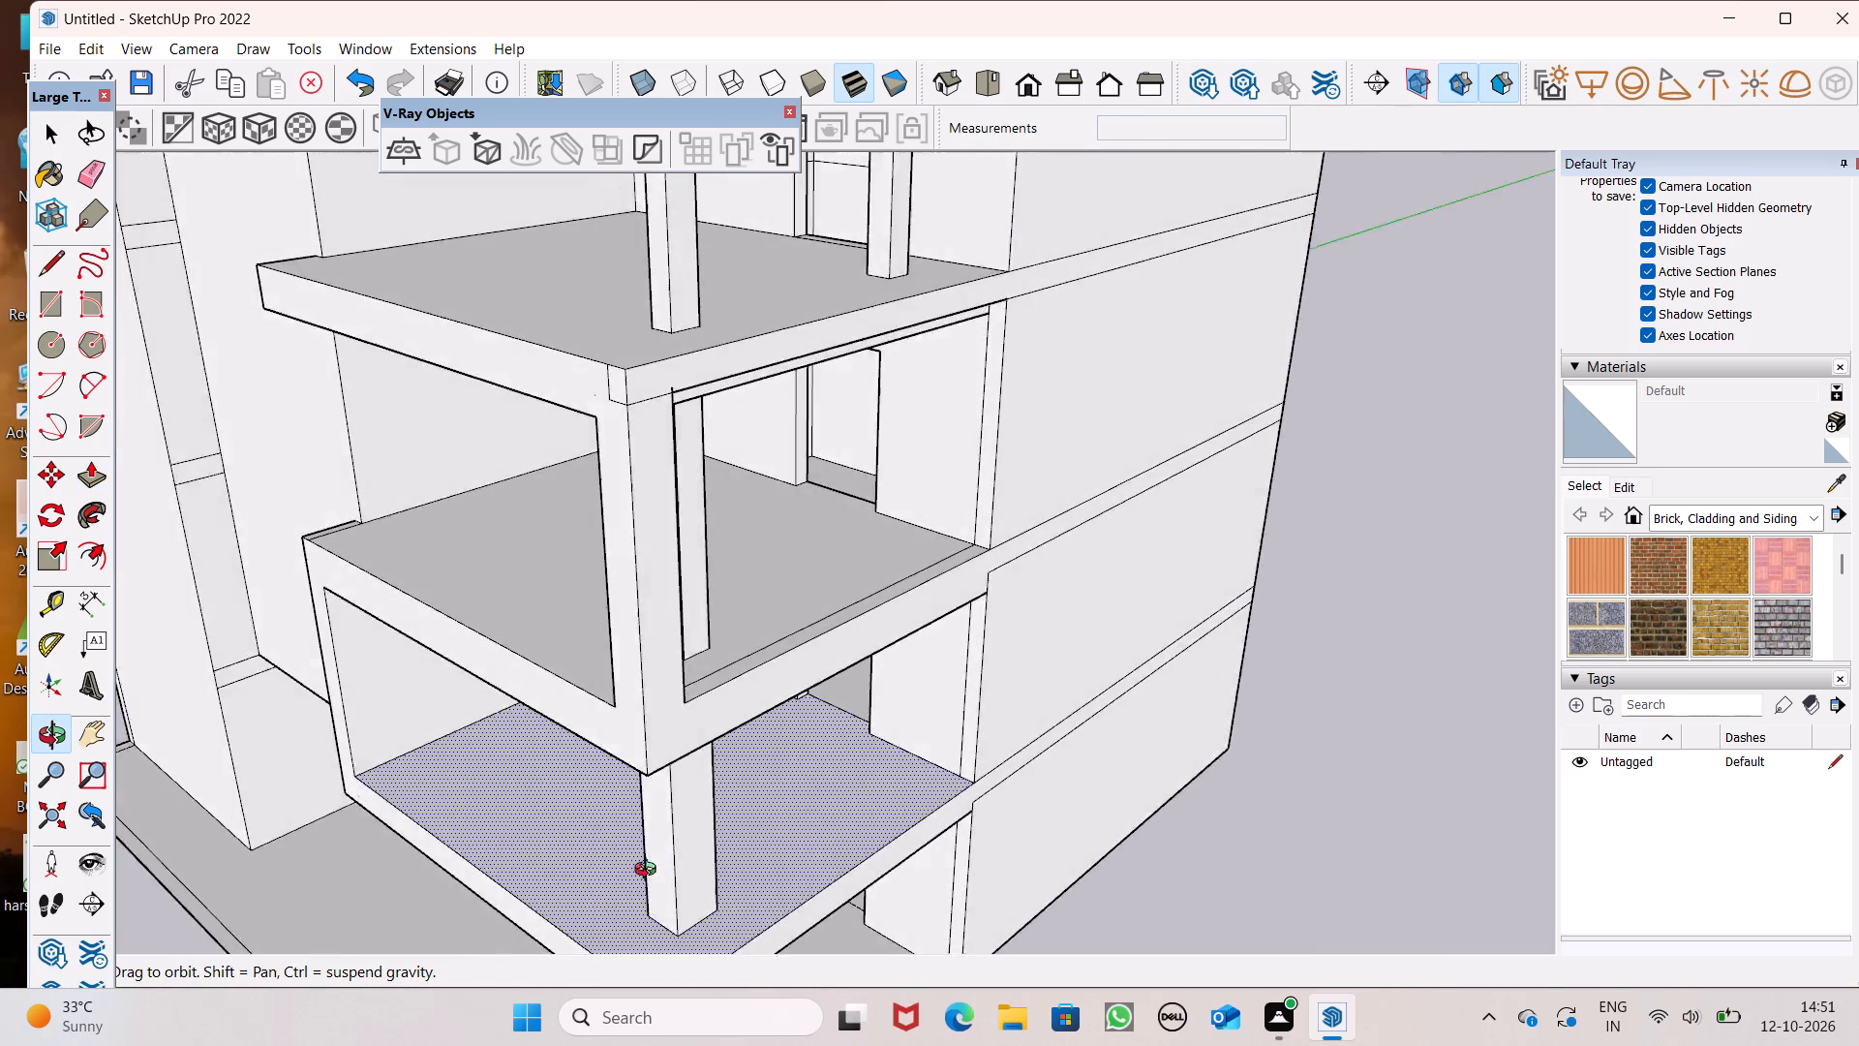
middle_drag(650, 872, 229, 837)
scroll(440, 675, up, 5)
drag(482, 740, 477, 742)
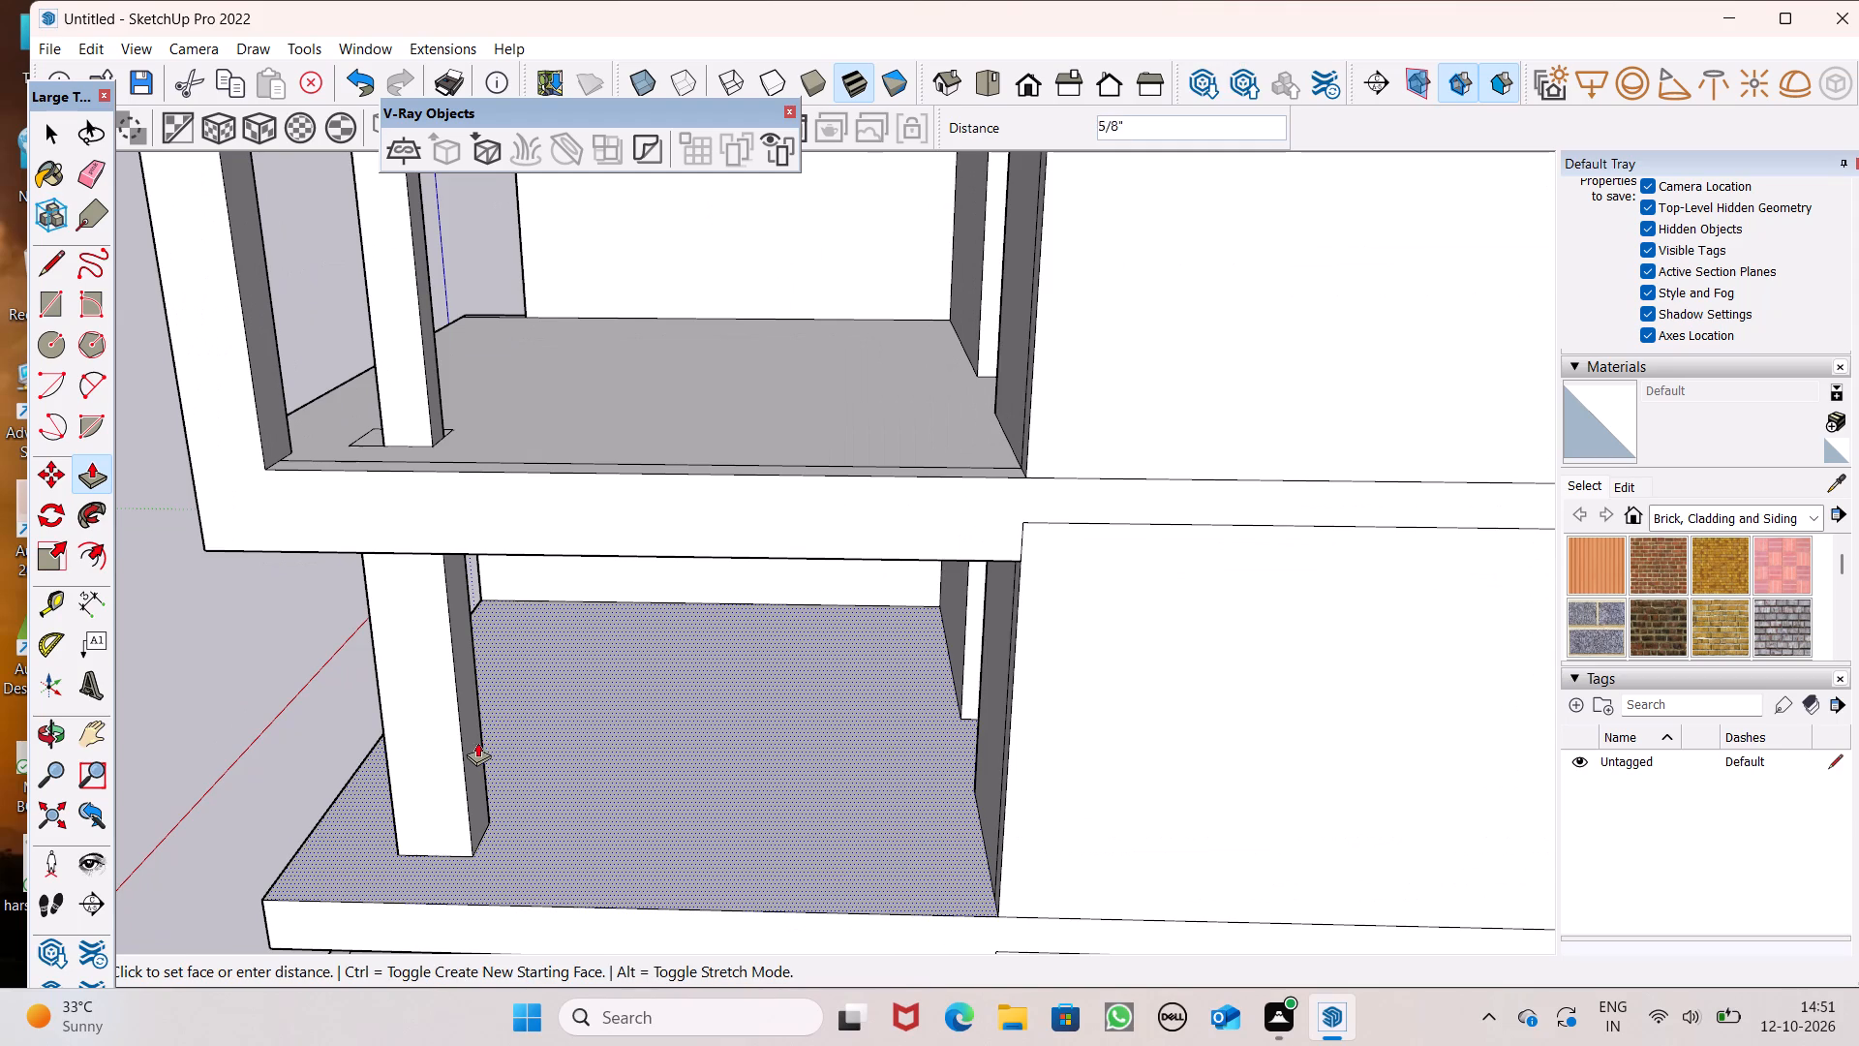
drag(477, 742, 467, 743)
drag(469, 744, 459, 738)
Thicken the middle balcony's column by pulling its front face out 9 7/8" and its bay-facing side out 9 1/8".
scroll(544, 772, down, 4)
middle_drag(601, 871, 910, 953)
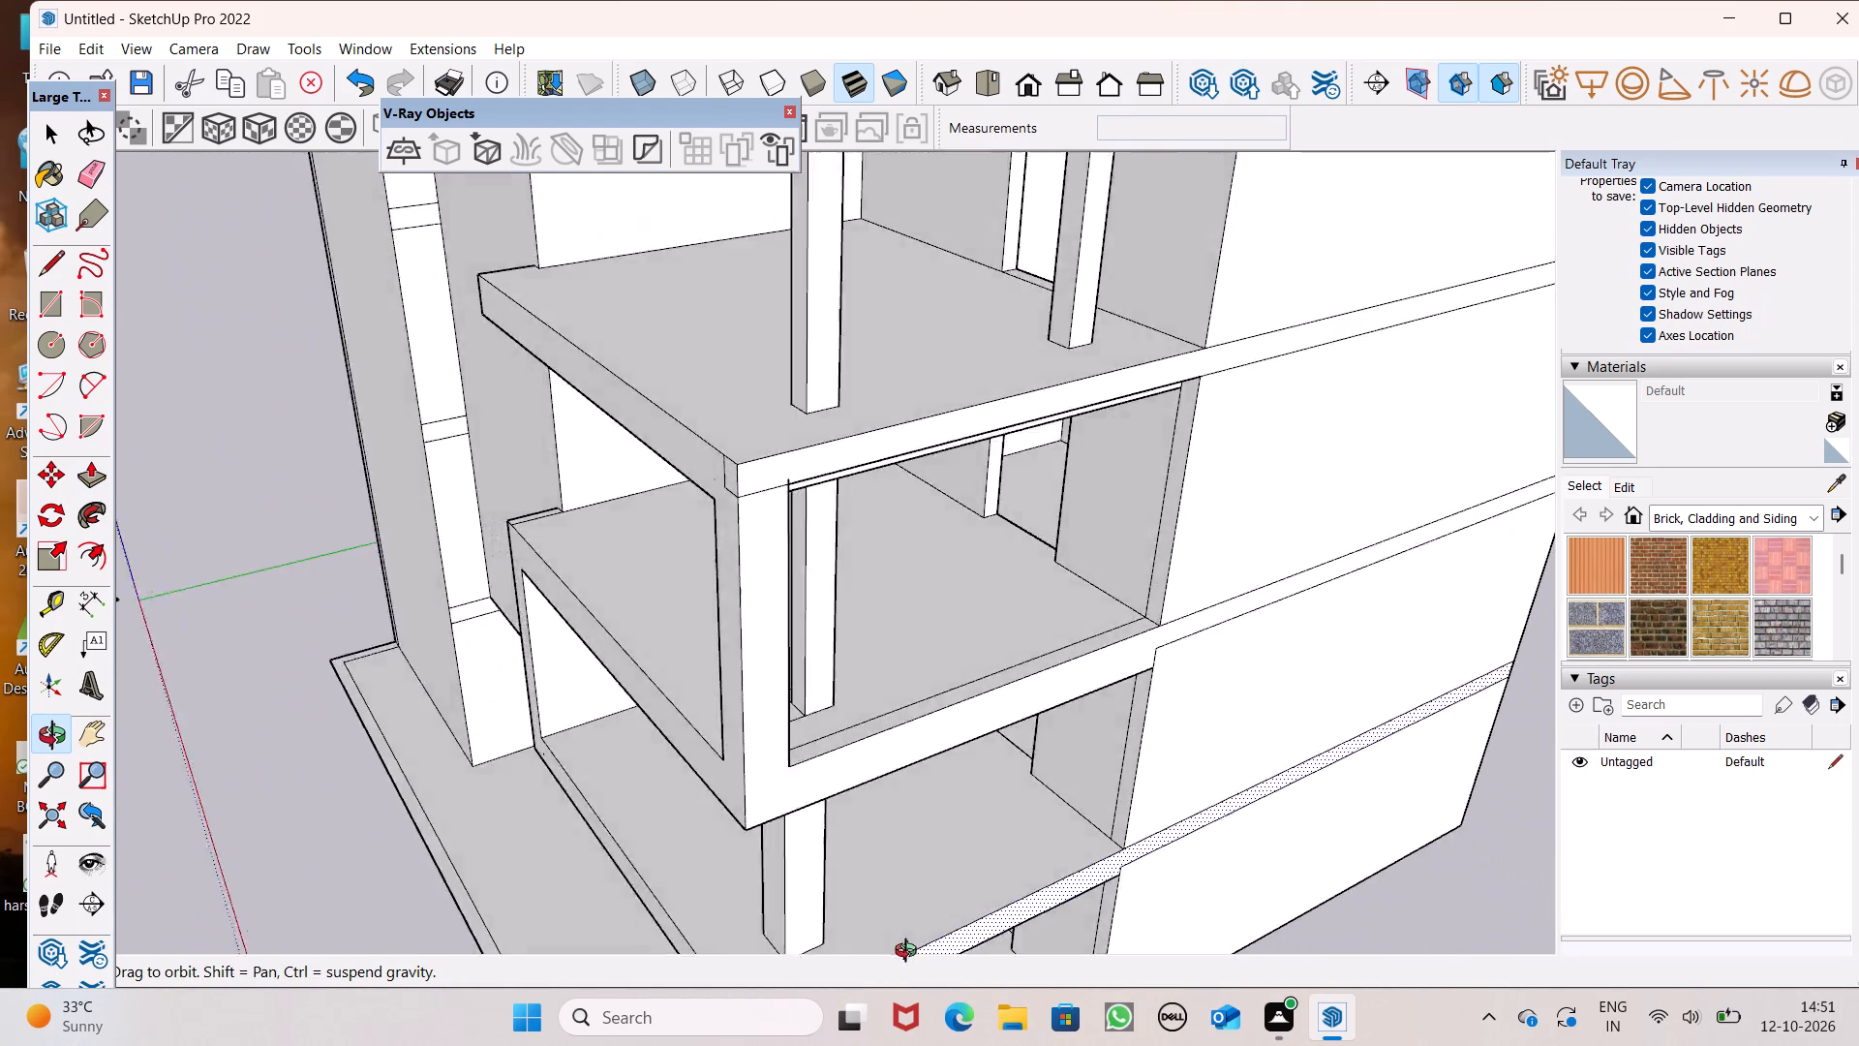
middle_drag(910, 953, 1262, 998)
scroll(1194, 686, up, 4)
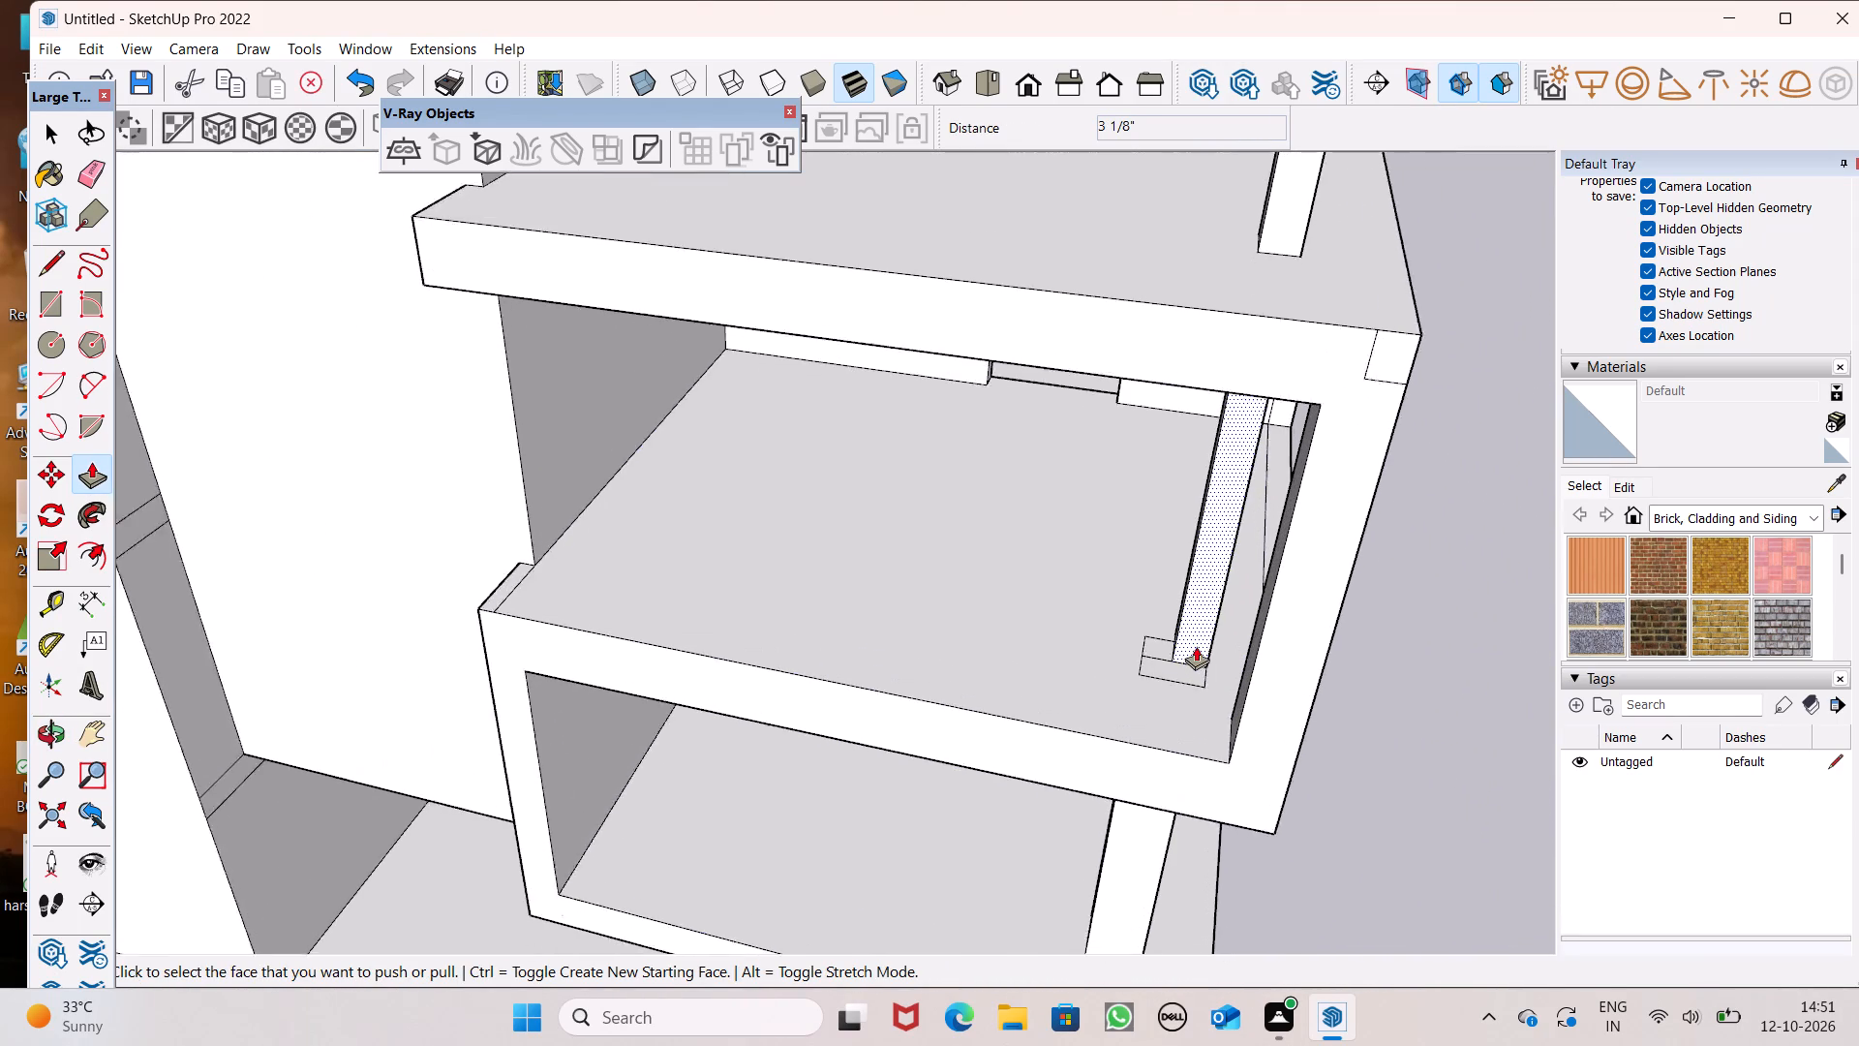
scroll(1196, 646, up, 2)
drag(1196, 646, 1186, 678)
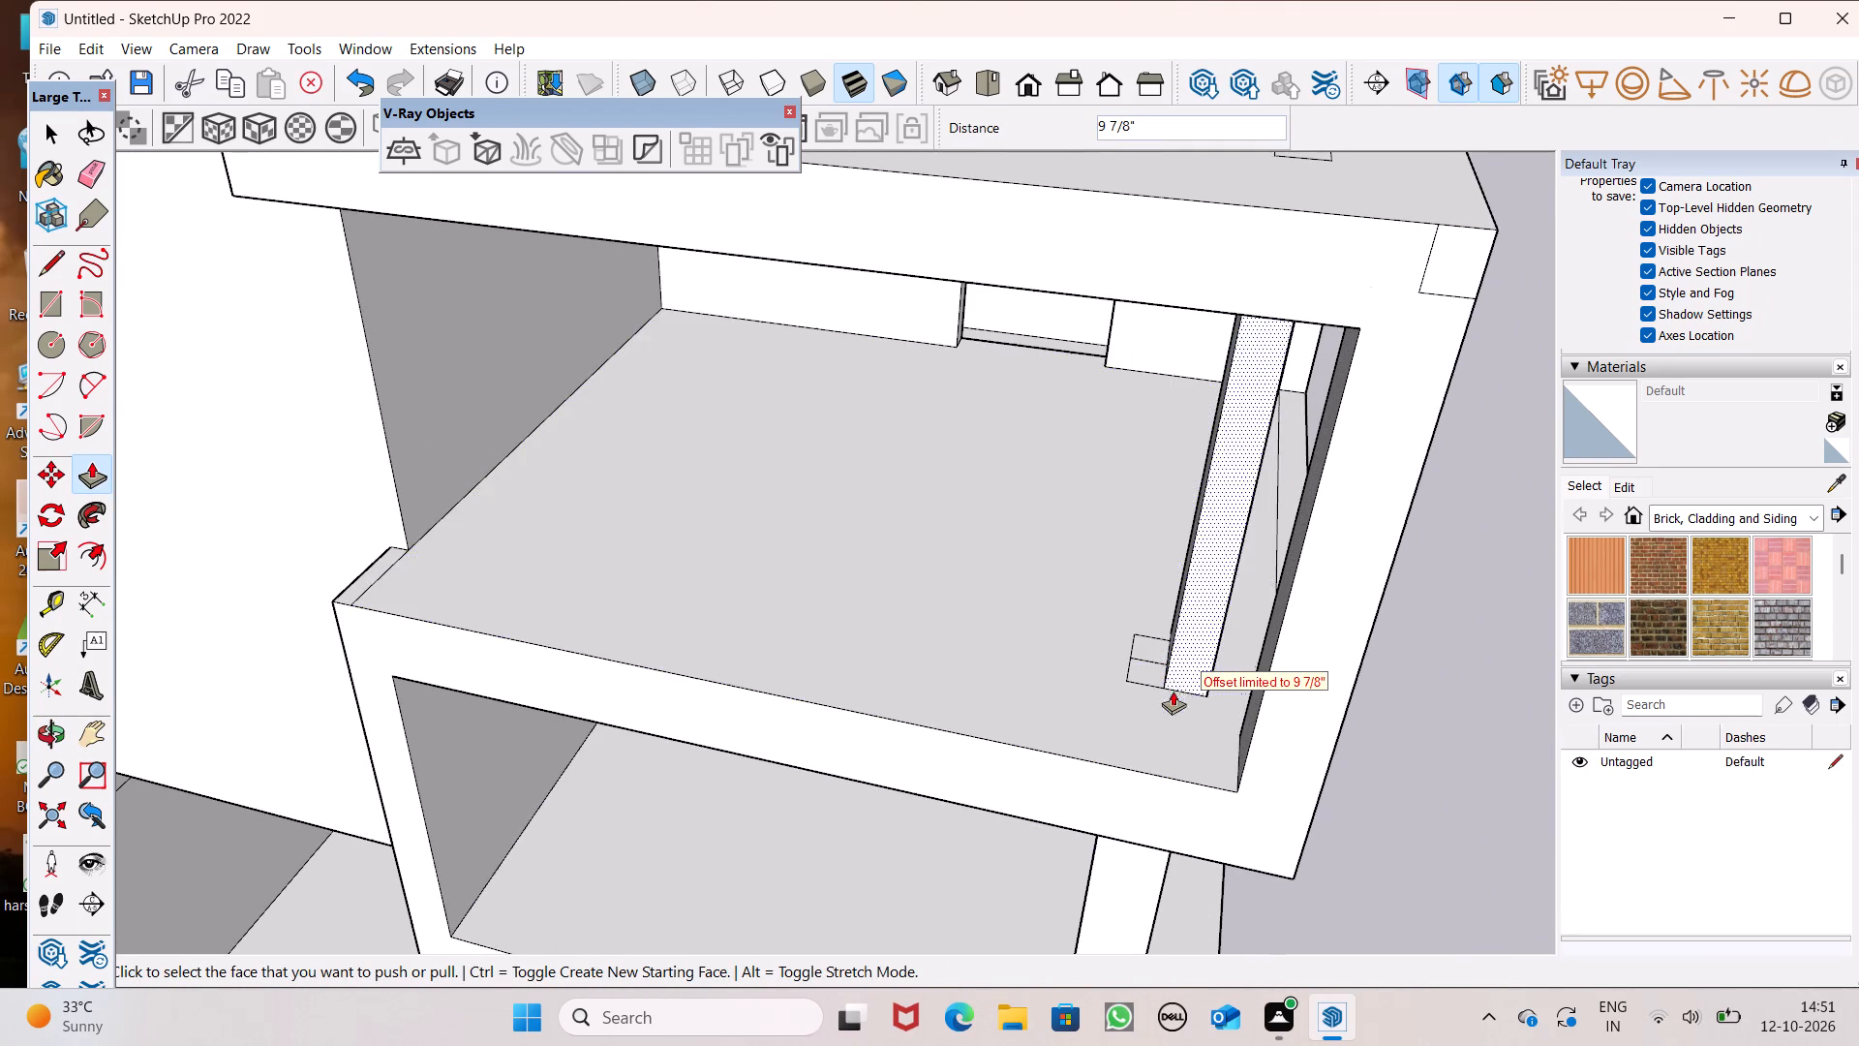
scroll(1173, 706, down, 2)
middle_drag(1173, 736, 1343, 742)
scroll(1169, 476, up, 3)
drag(1314, 553, 1271, 592)
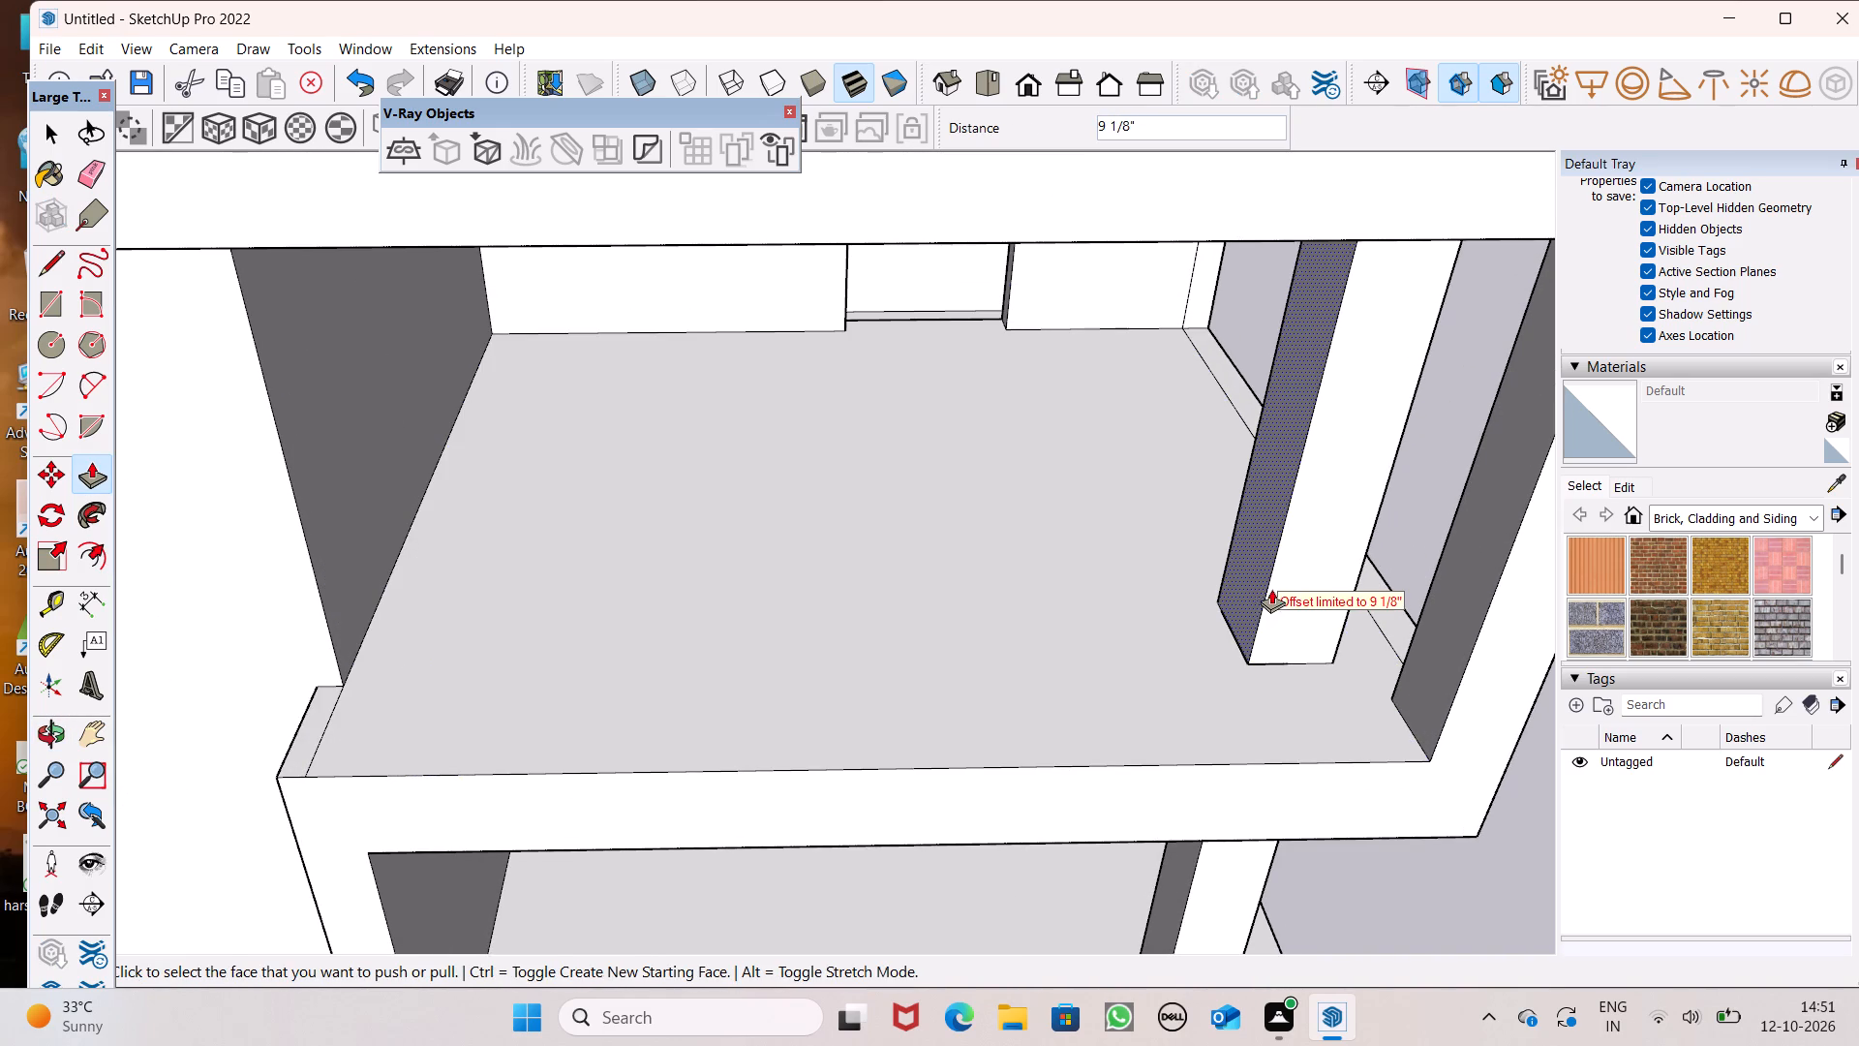
Push/Pull the rear face of the middle balcony's column inward about 3 1/8", in line with the column below.
scroll(1442, 597, down, 4)
middle_drag(1457, 669, 545, 613)
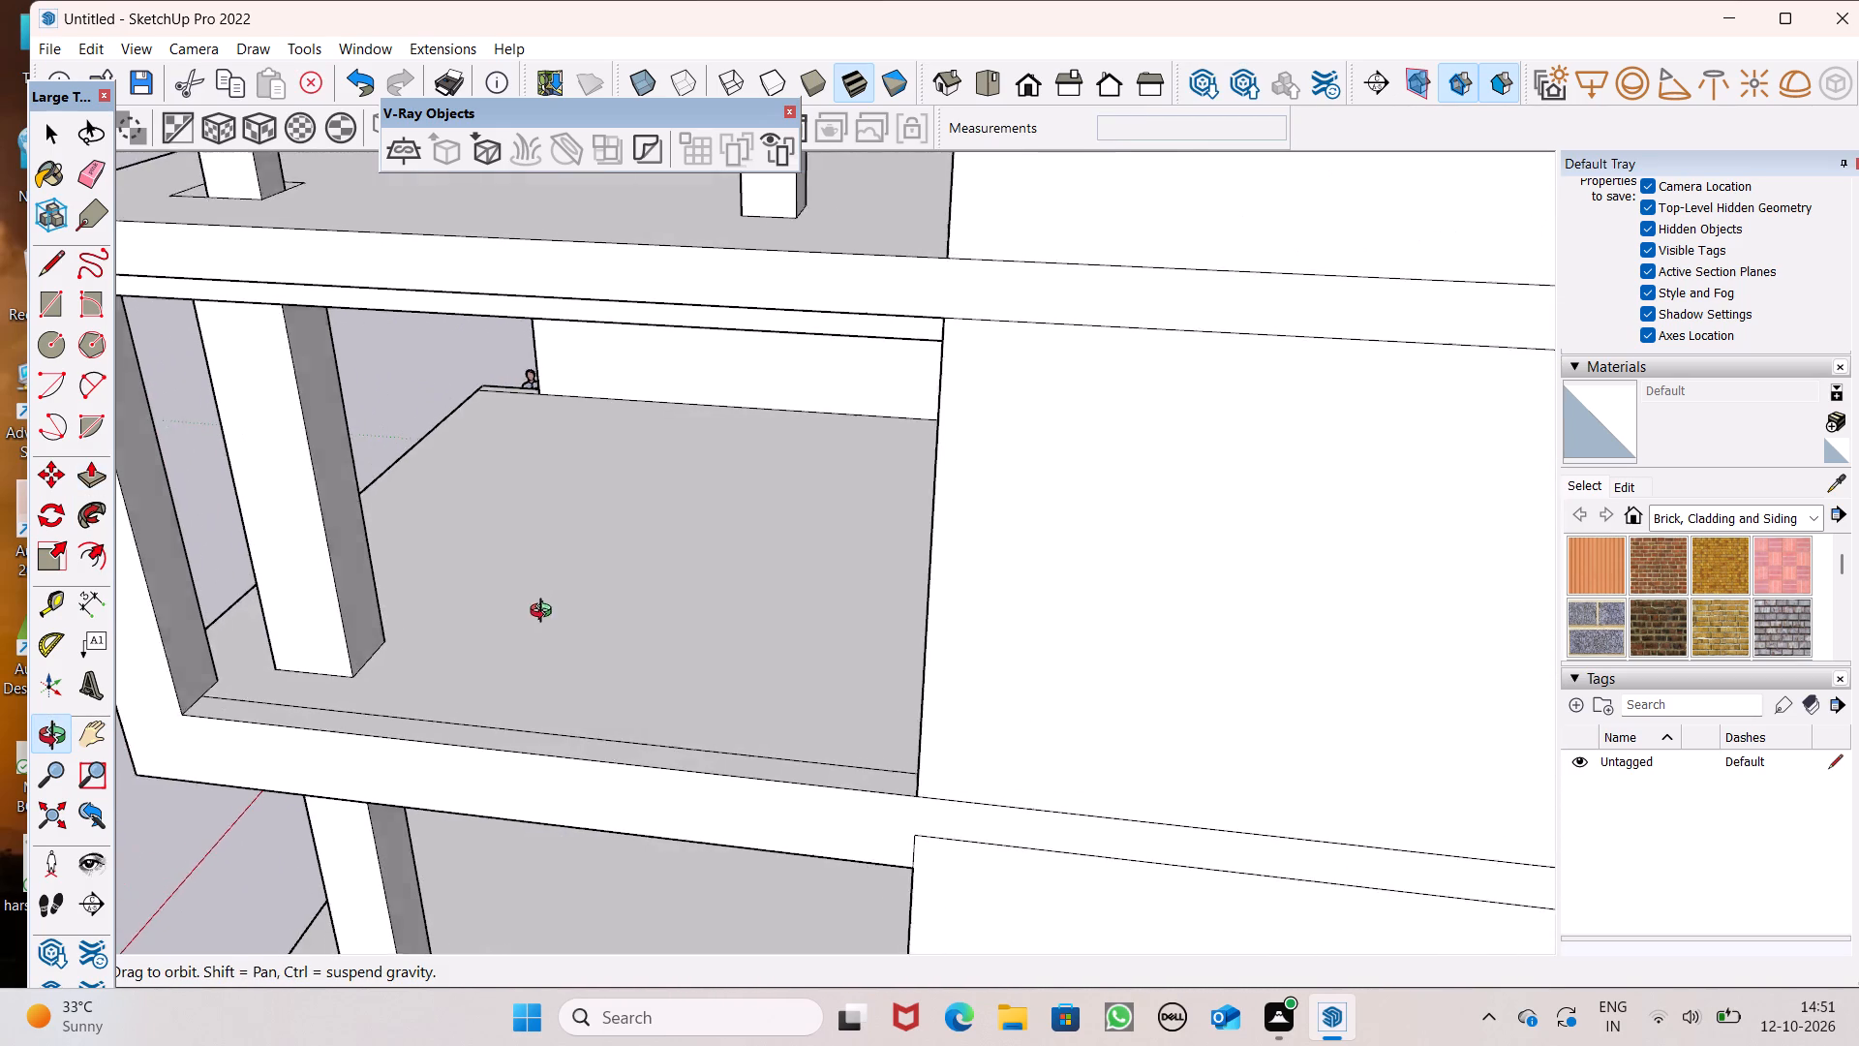
middle_drag(545, 613, 534, 601)
drag(359, 603, 331, 683)
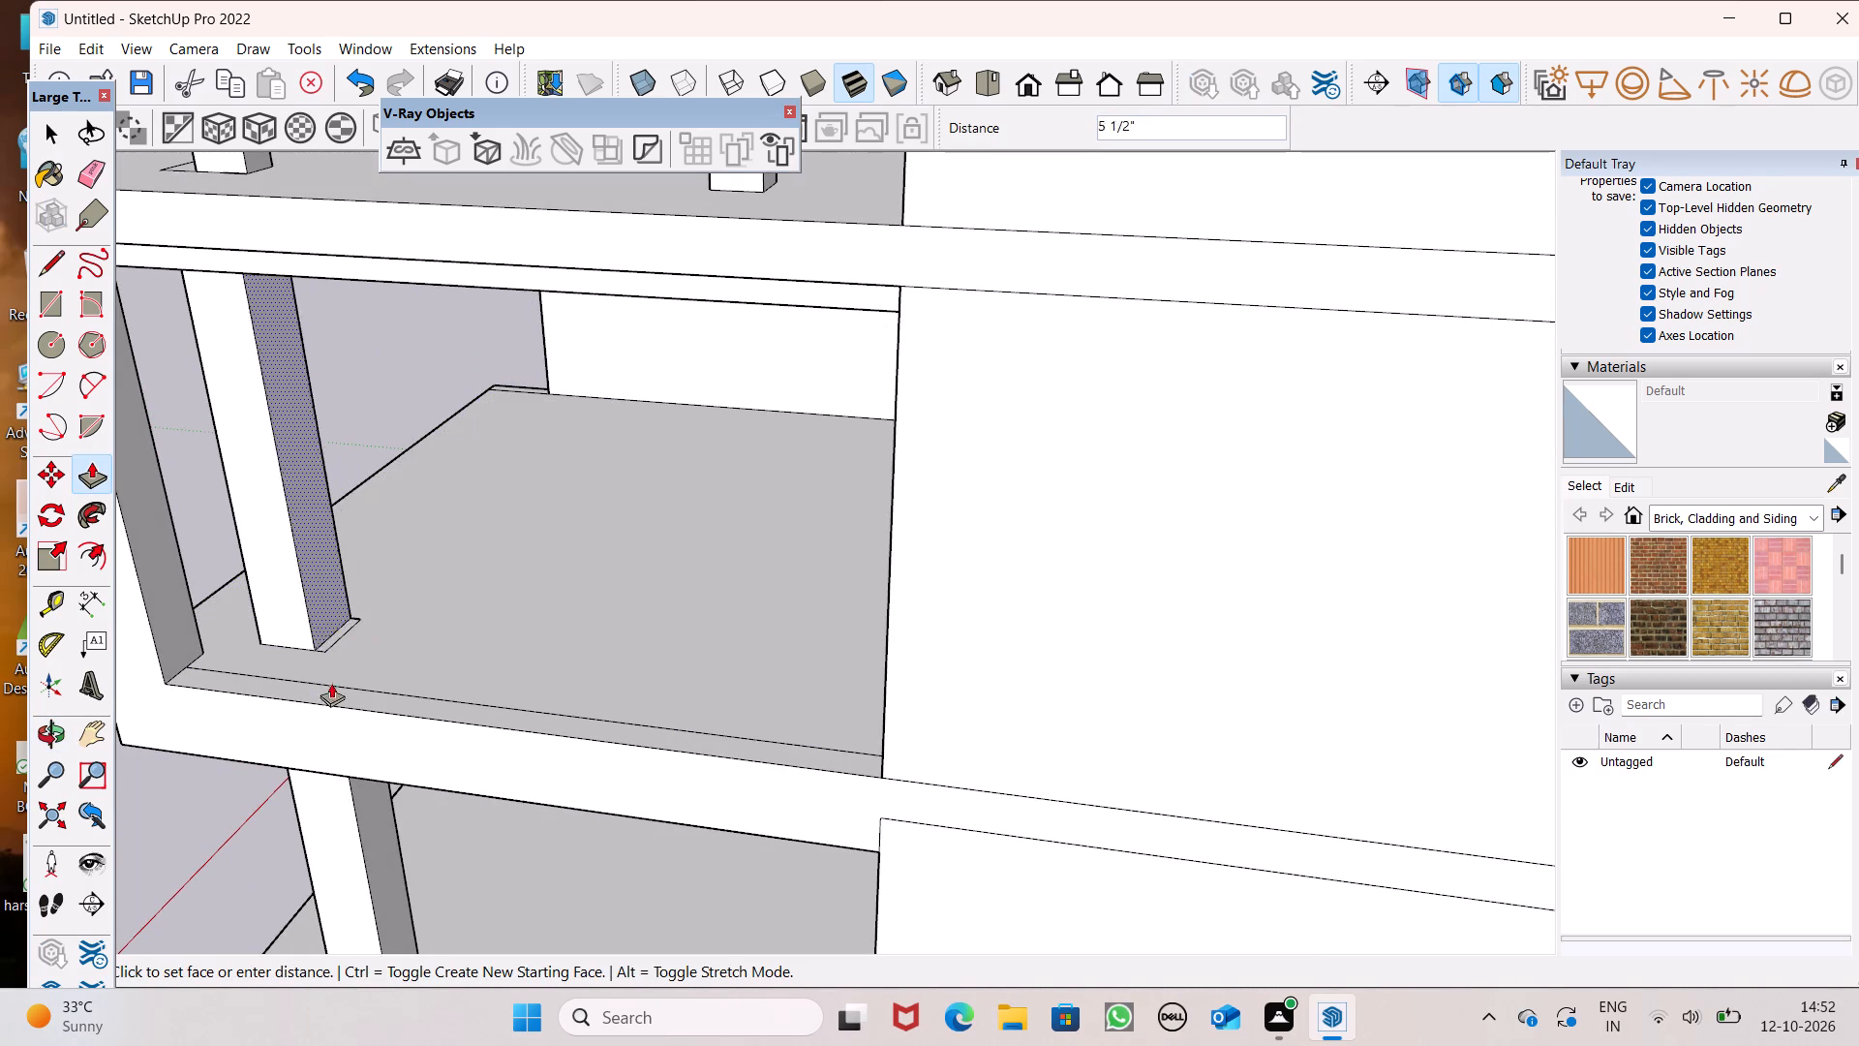
drag(331, 683, 350, 798)
Push/Pull the rear face of the uppermost balcony's front column to line up with the middle balcony's column below.
scroll(412, 692, down, 6)
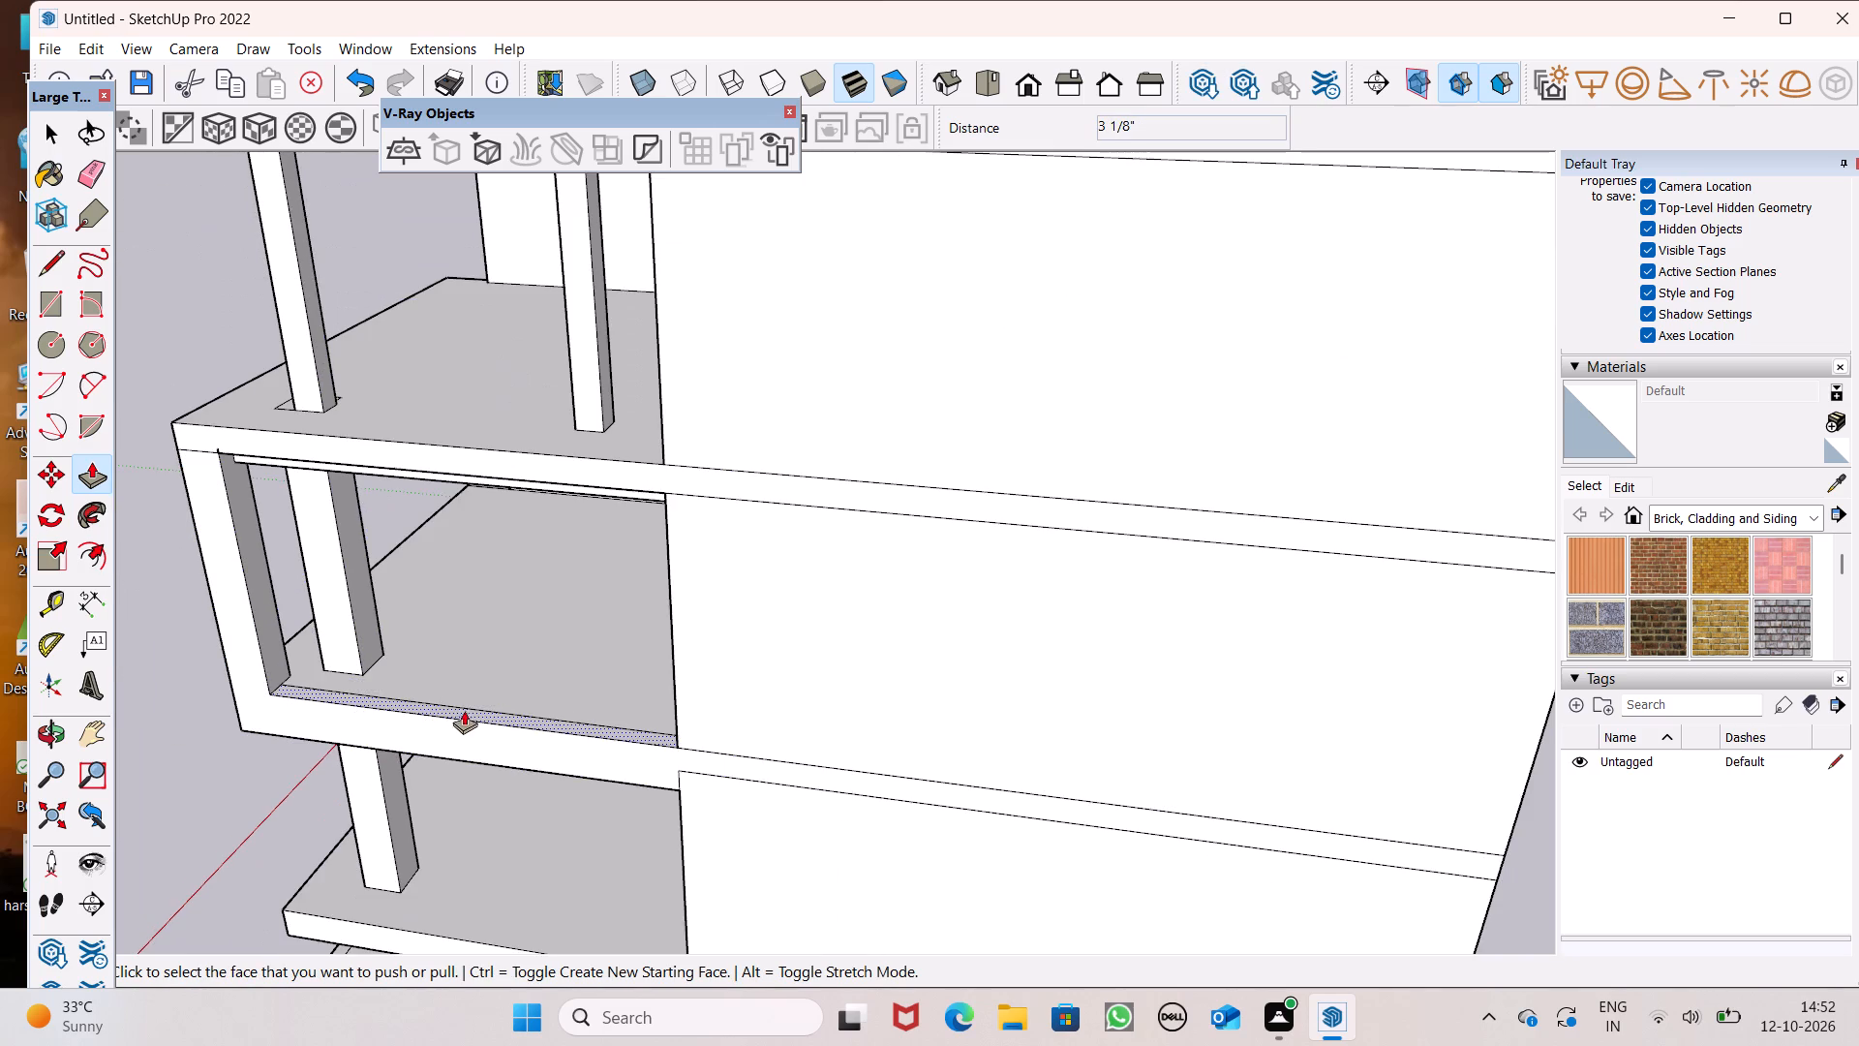
scroll(452, 672, down, 4)
scroll(290, 442, up, 3)
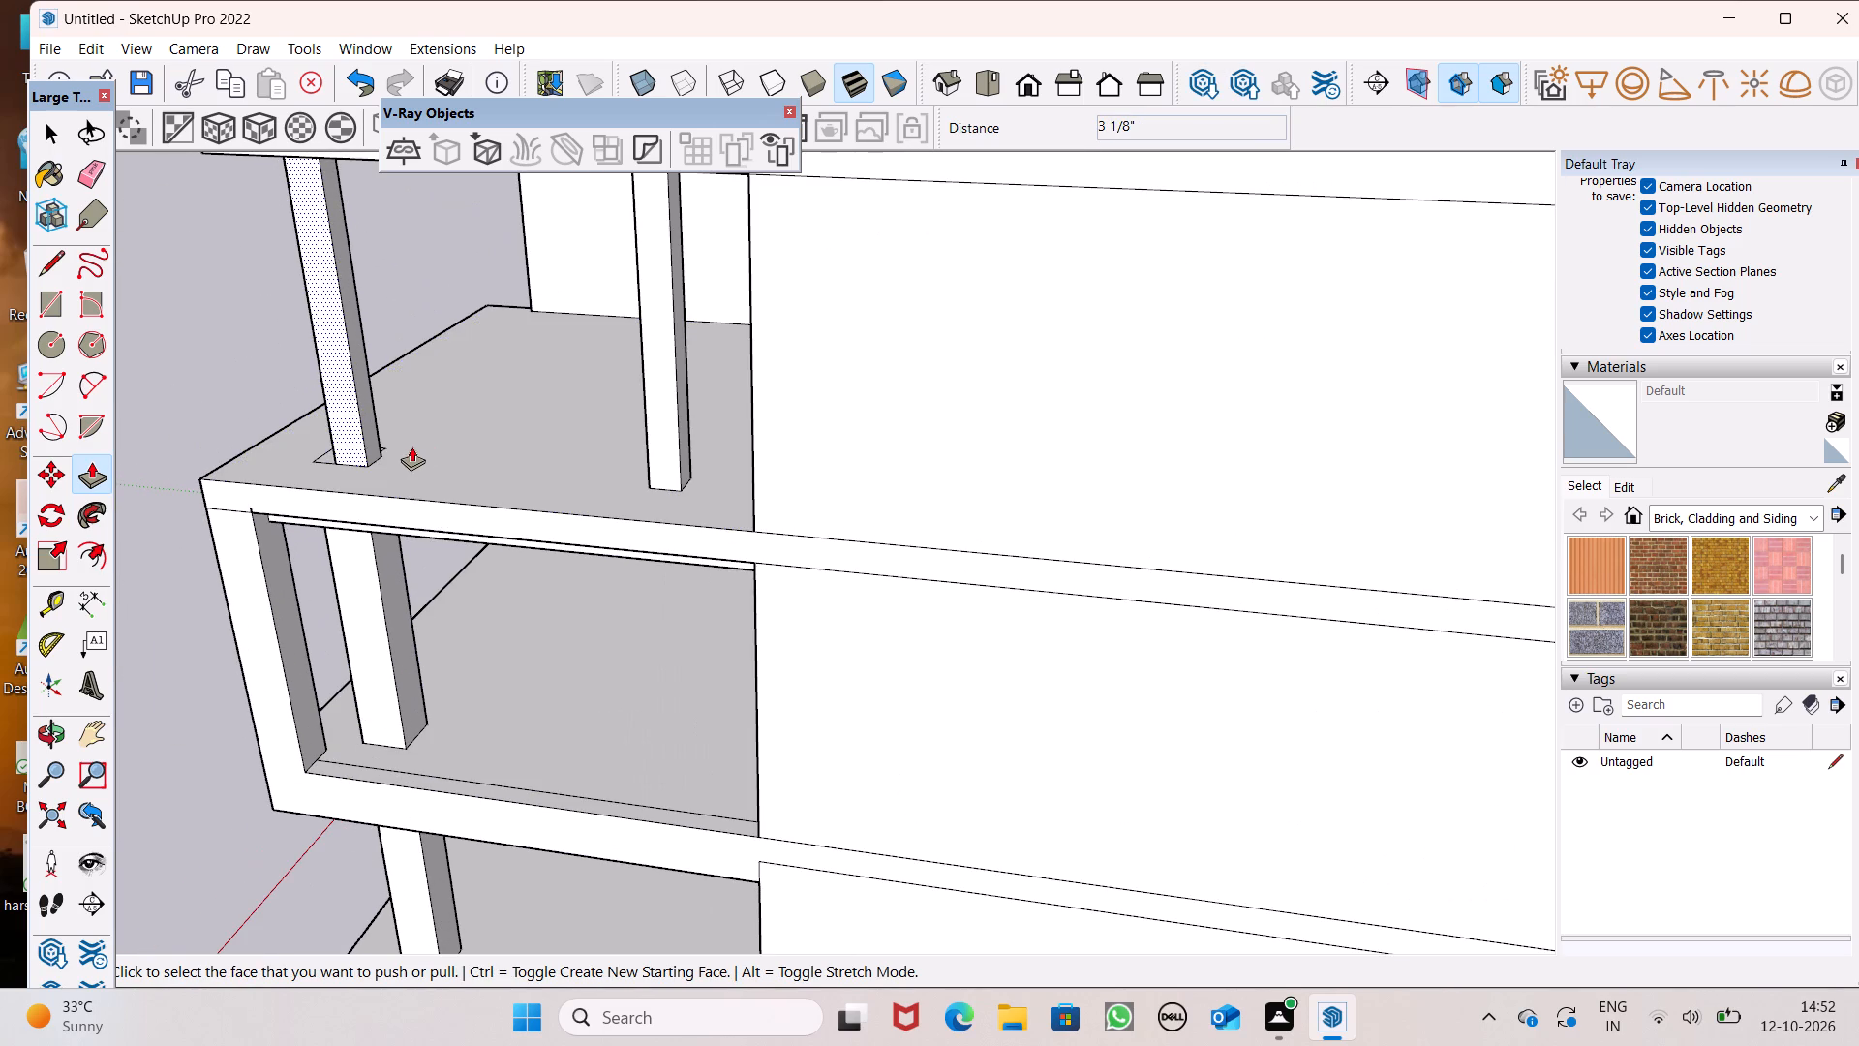
drag(376, 432, 381, 562)
Thicken the uppermost balcony's front column by pulling its front face out 9 7/8" and its bay-facing side out about 9 1/4".
middle_drag(383, 547, 914, 698)
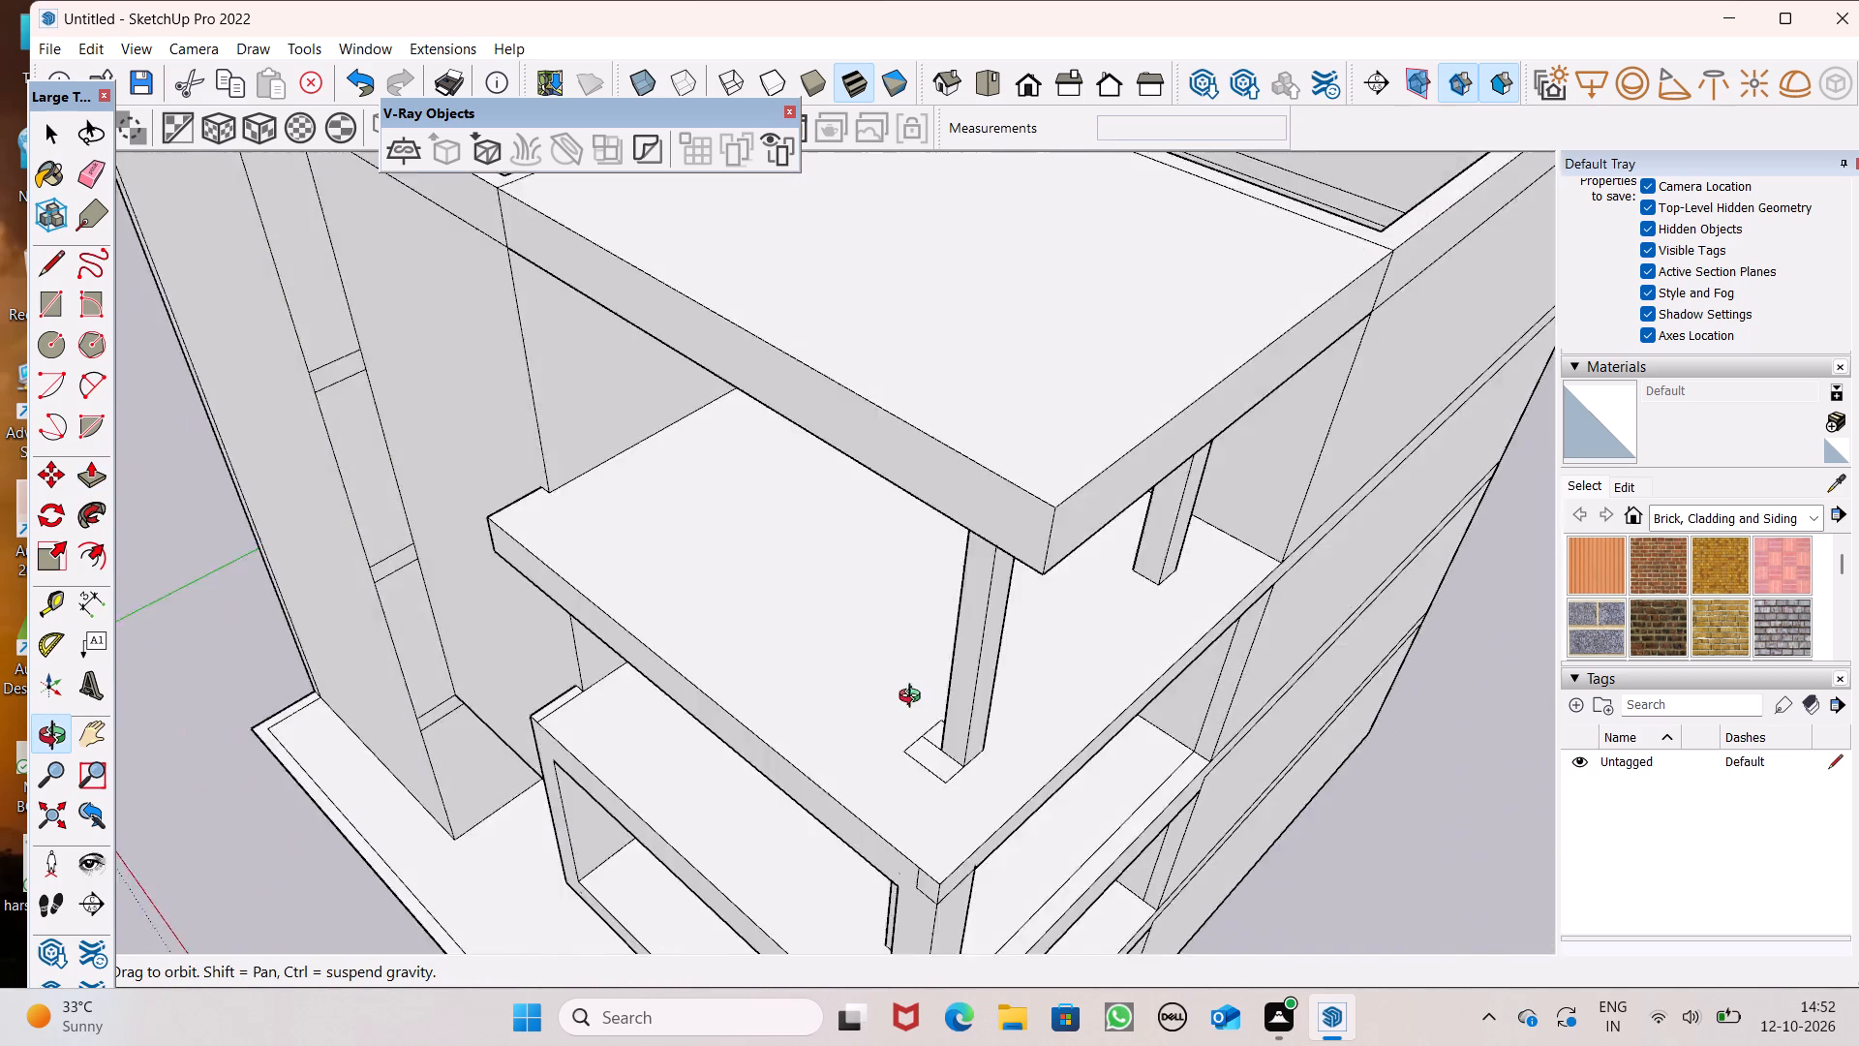
middle_drag(914, 698, 1097, 692)
drag(1192, 633, 1192, 659)
scroll(1185, 650, up, 1)
scroll(1185, 674, down, 3)
scroll(1192, 688, up, 1)
middle_drag(1195, 699, 1303, 586)
scroll(1337, 642, up, 1)
scroll(1229, 503, up, 5)
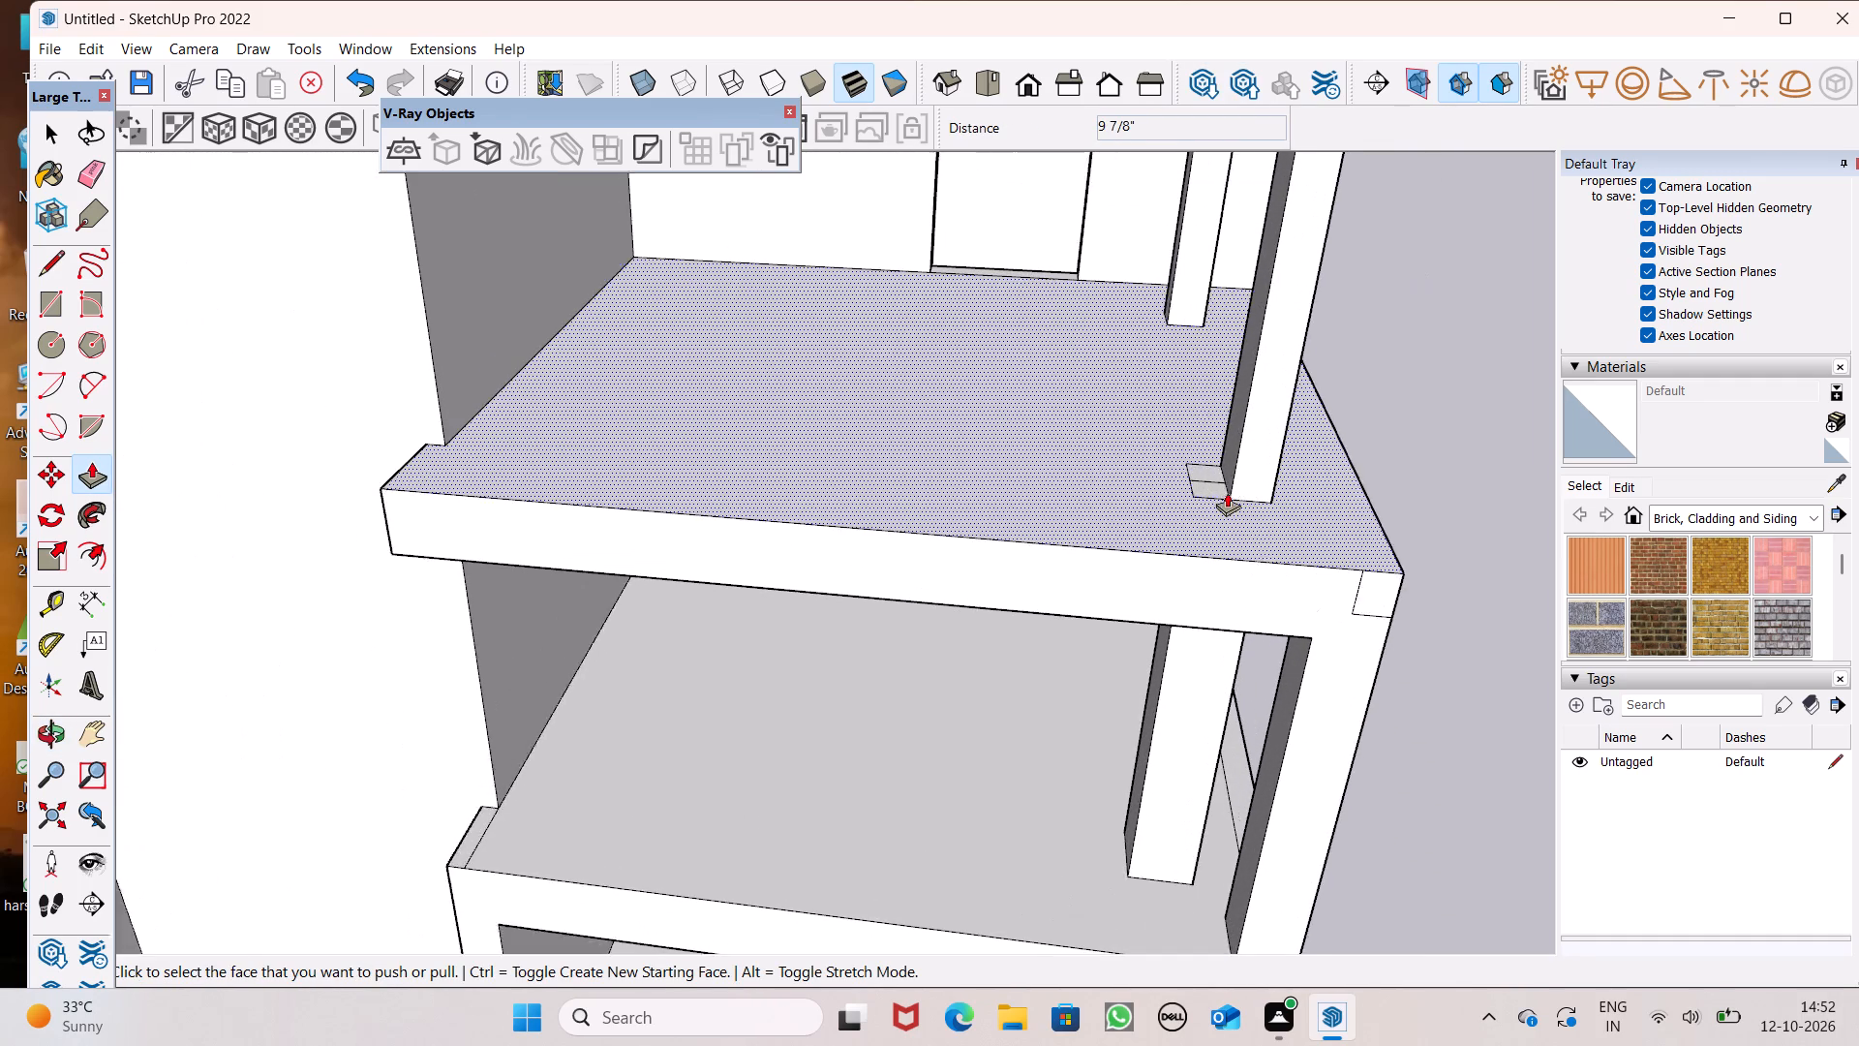
drag(1231, 454, 1189, 475)
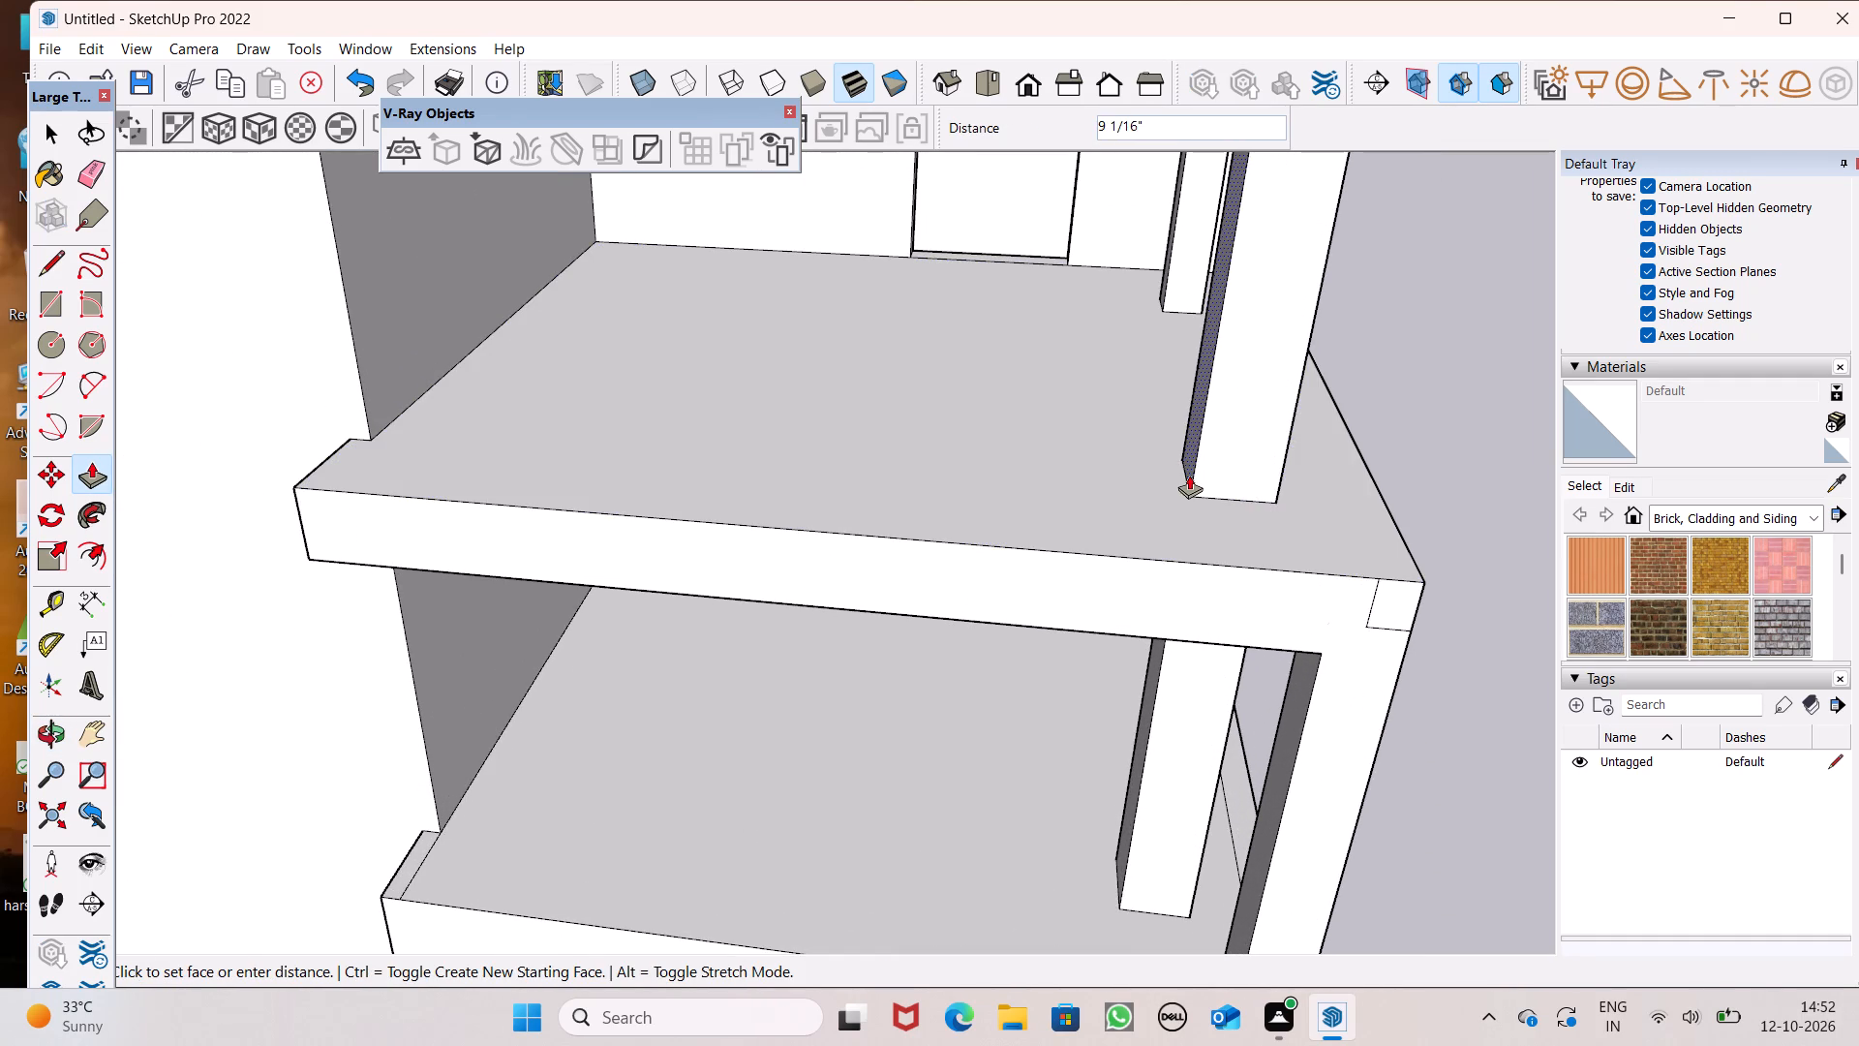
drag(1189, 475, 1188, 477)
Push/Pull the outer side face of the uppermost balcony's second column about 3 3/8" to align with the front column.
scroll(1003, 413, down, 7)
middle_drag(1103, 546, 1124, 405)
scroll(1101, 591, down, 3)
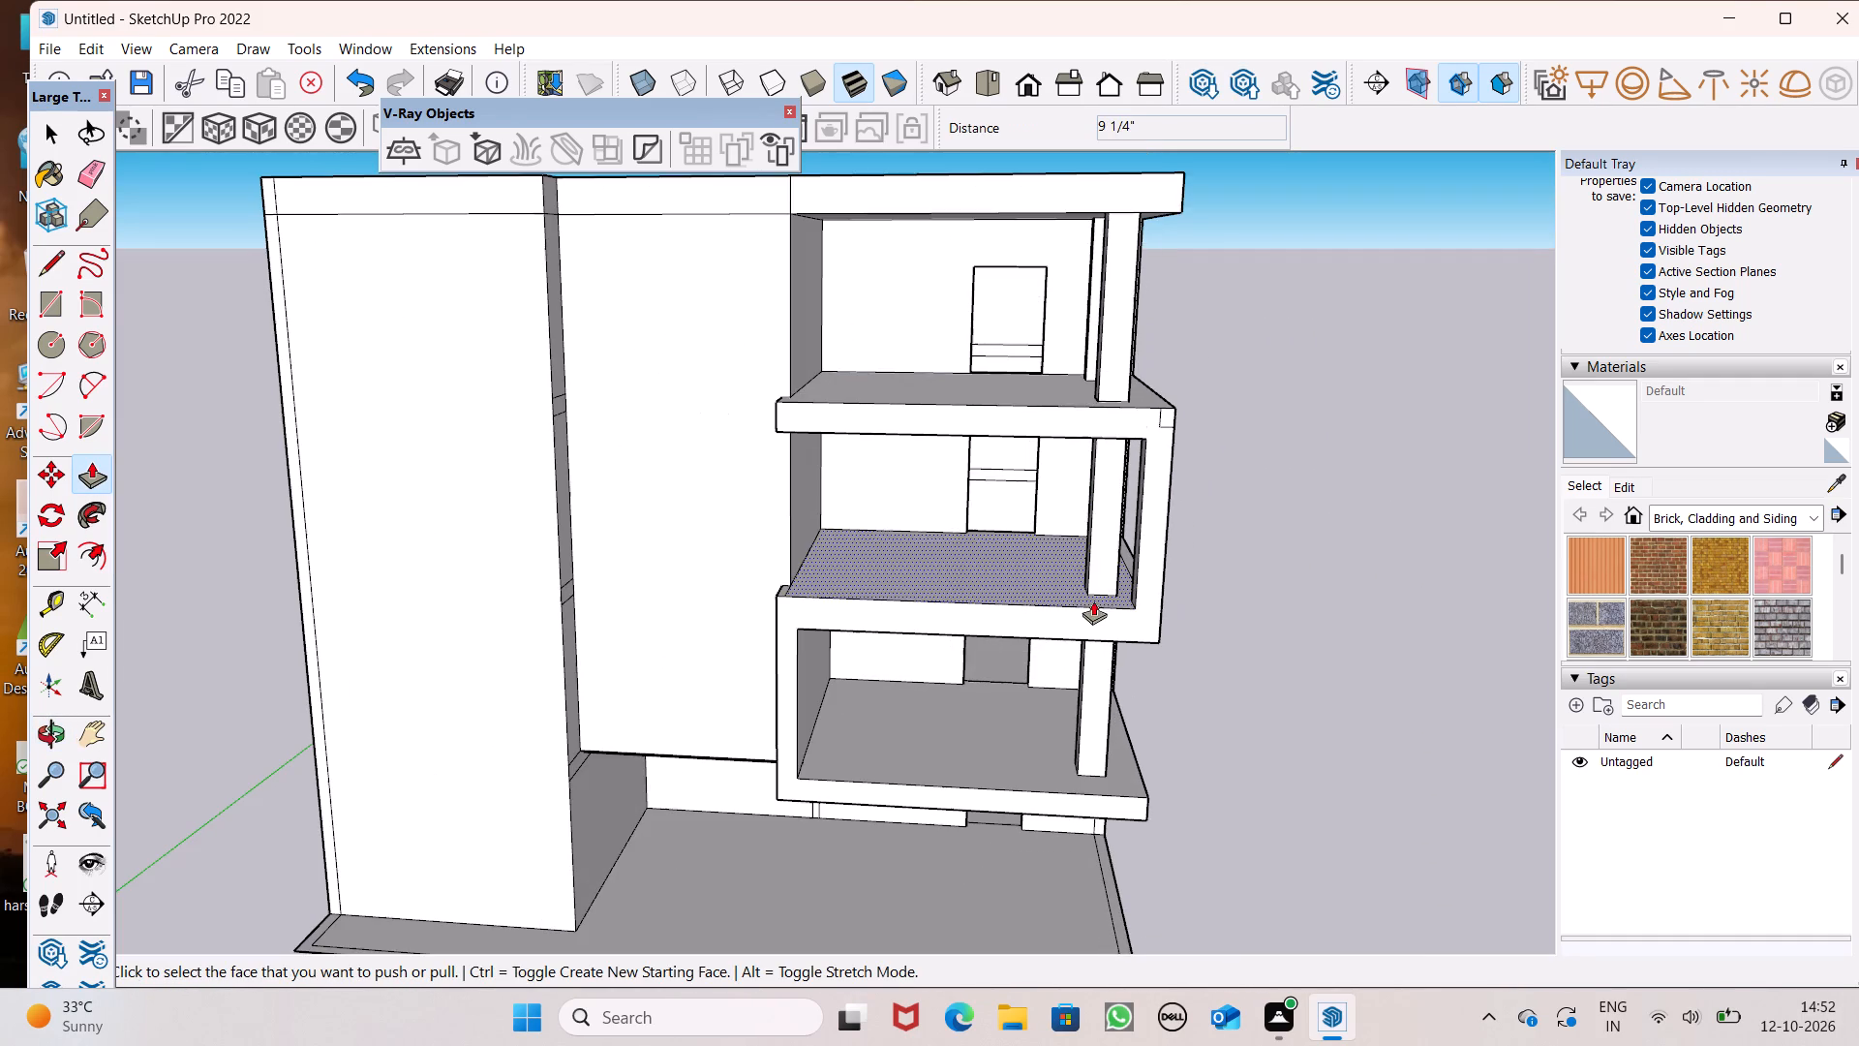
middle_drag(1209, 405, 521, 596)
scroll(671, 557, up, 5)
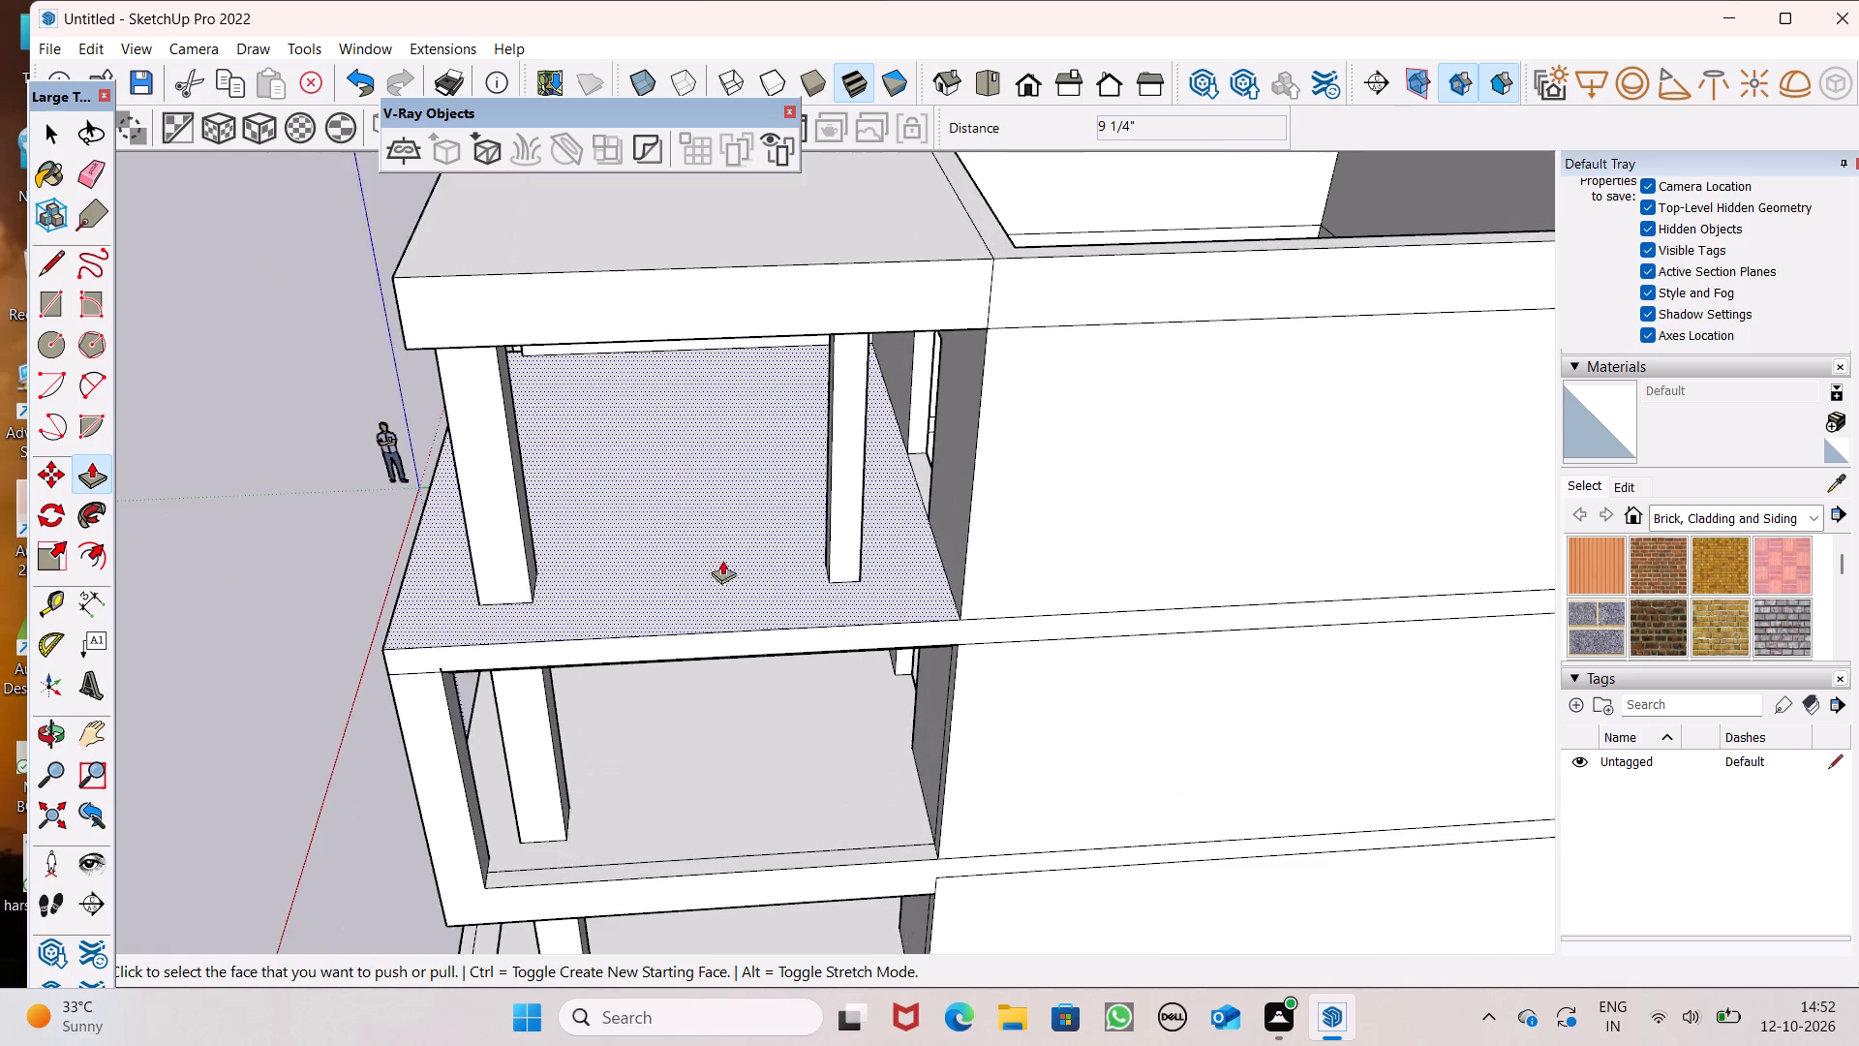
drag(851, 538, 487, 552)
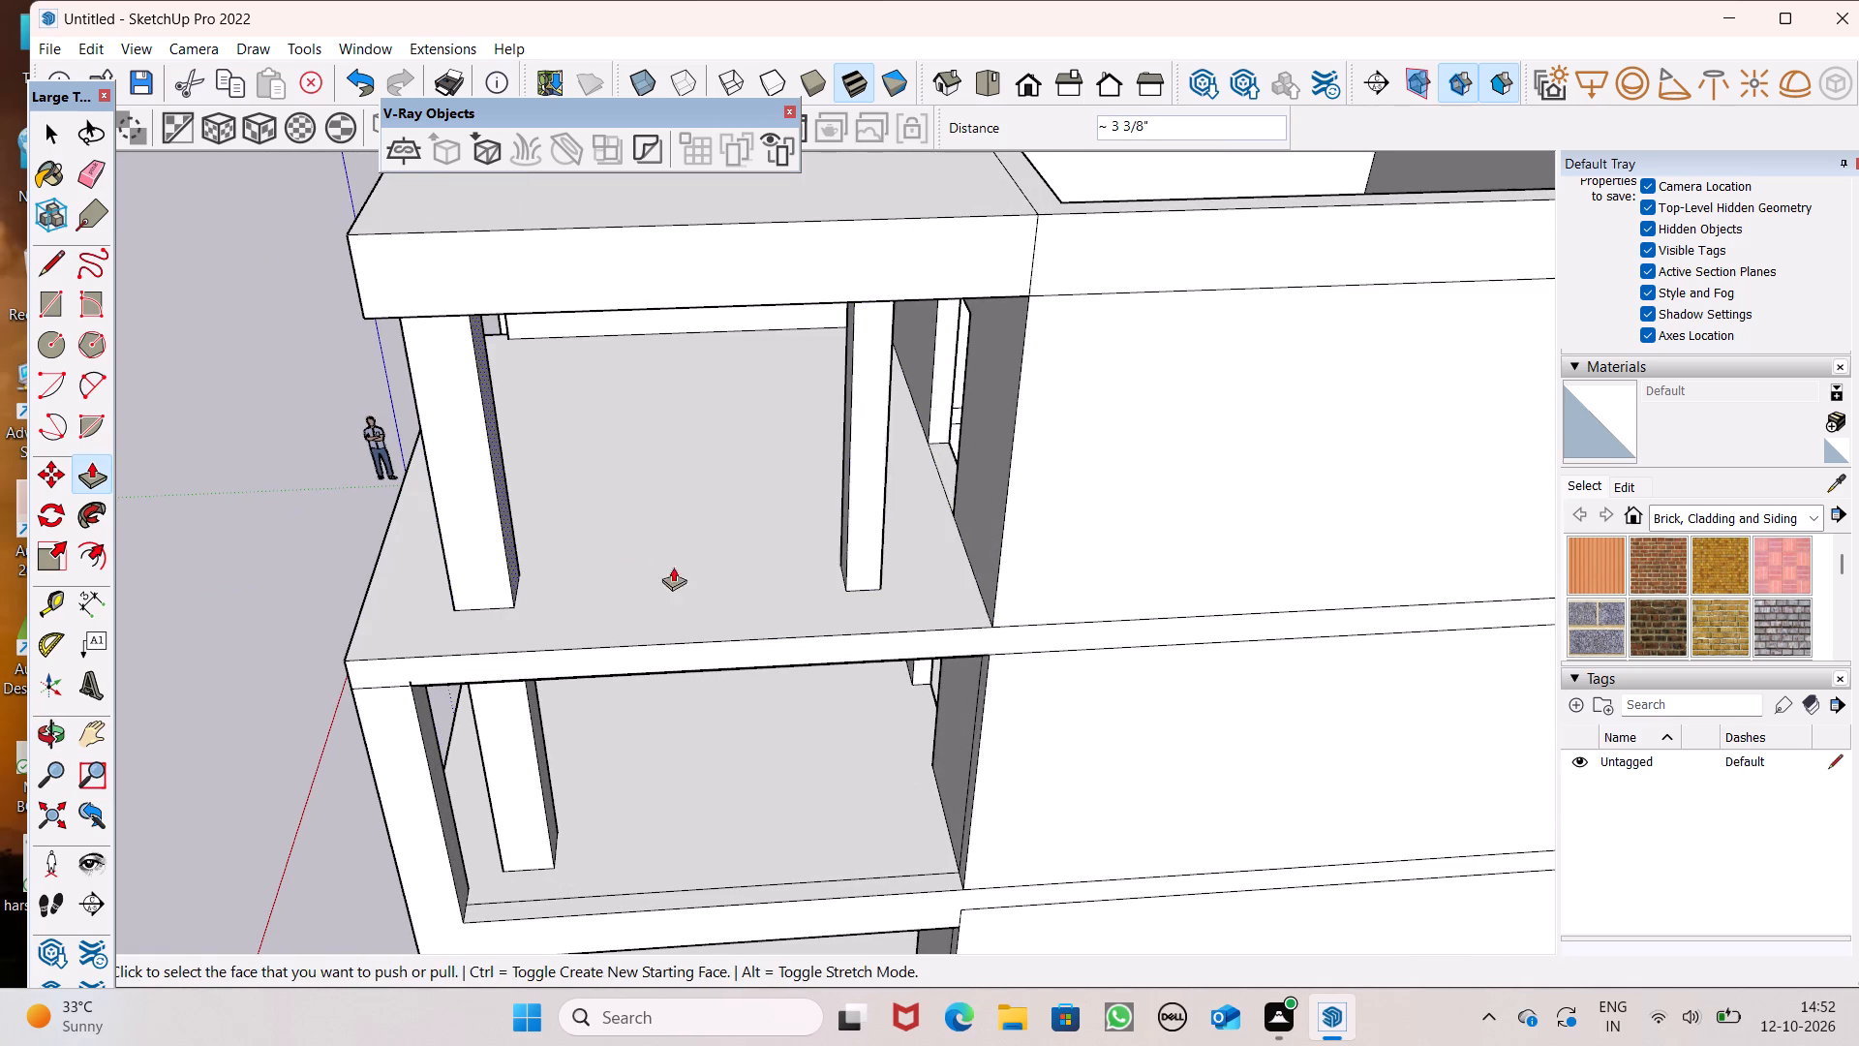
Push/Pull the front face of the uppermost balcony's second column forward about 6 7/16".
middle_drag(798, 628, 963, 657)
scroll(955, 579, up, 4)
drag(973, 544, 966, 546)
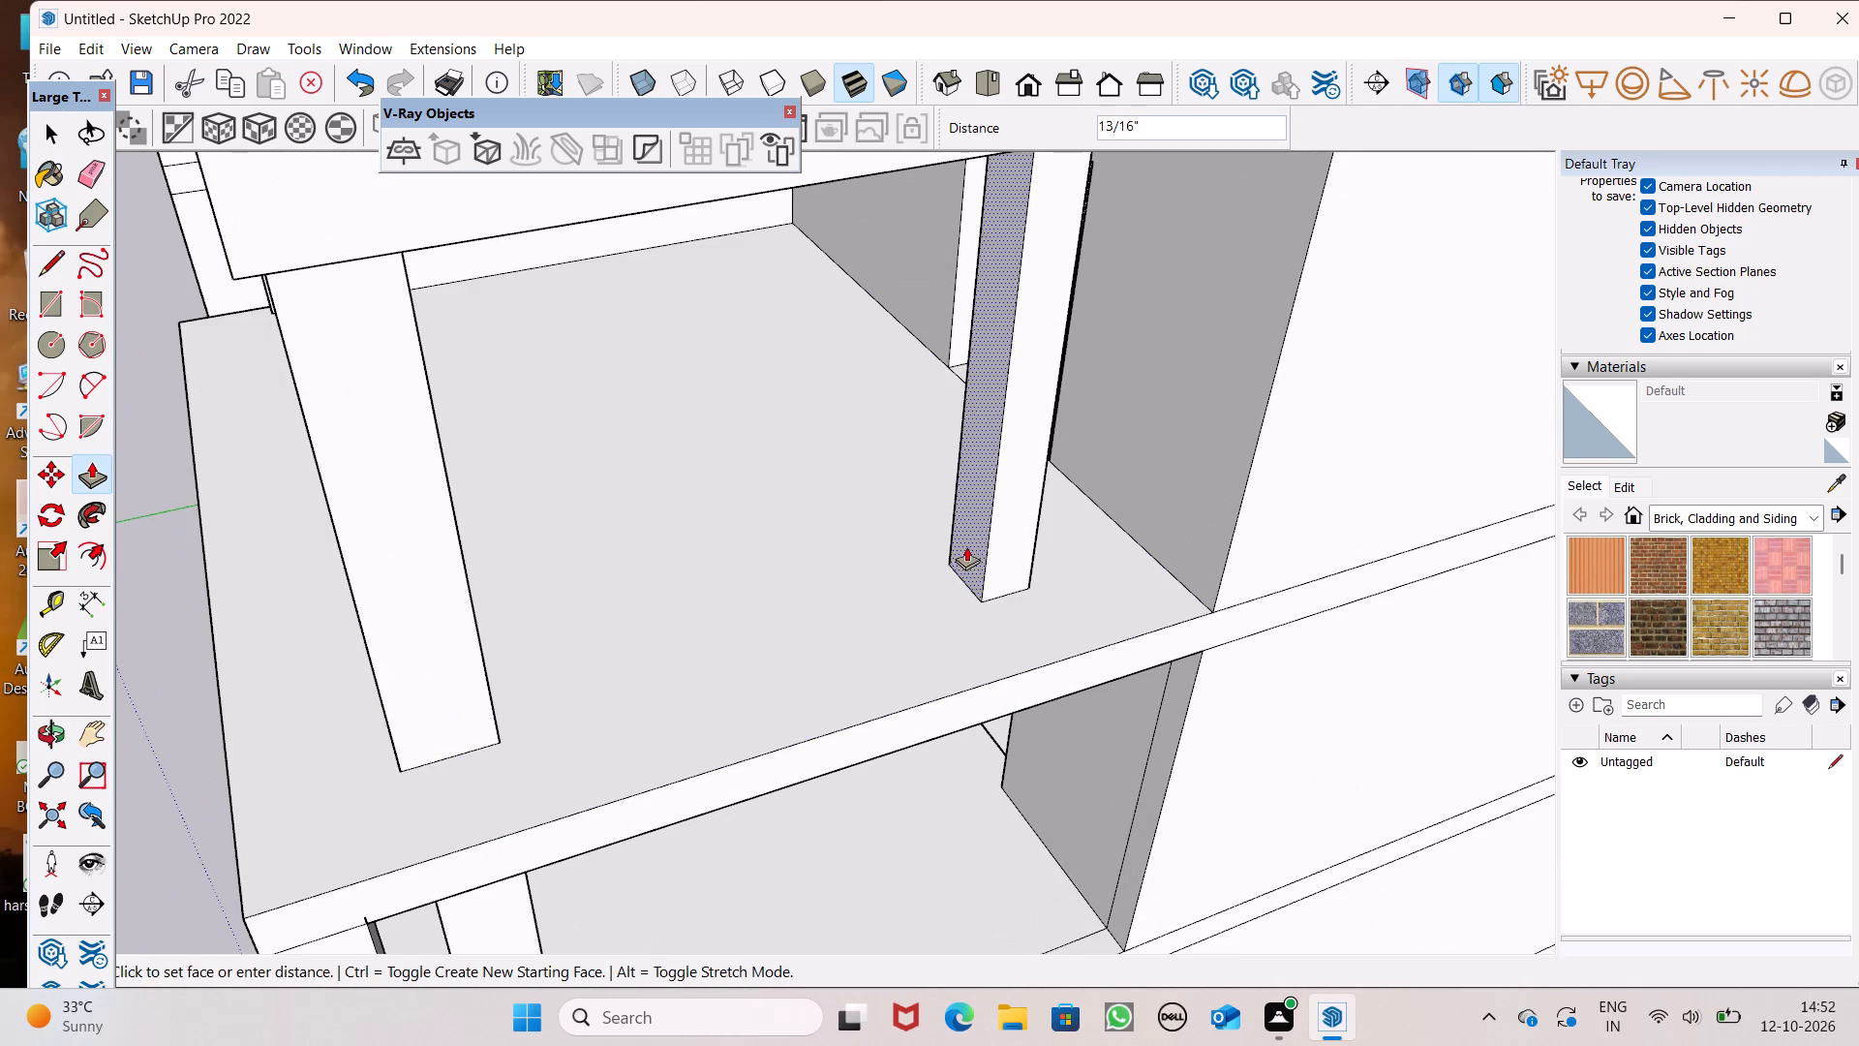
drag(966, 546, 952, 560)
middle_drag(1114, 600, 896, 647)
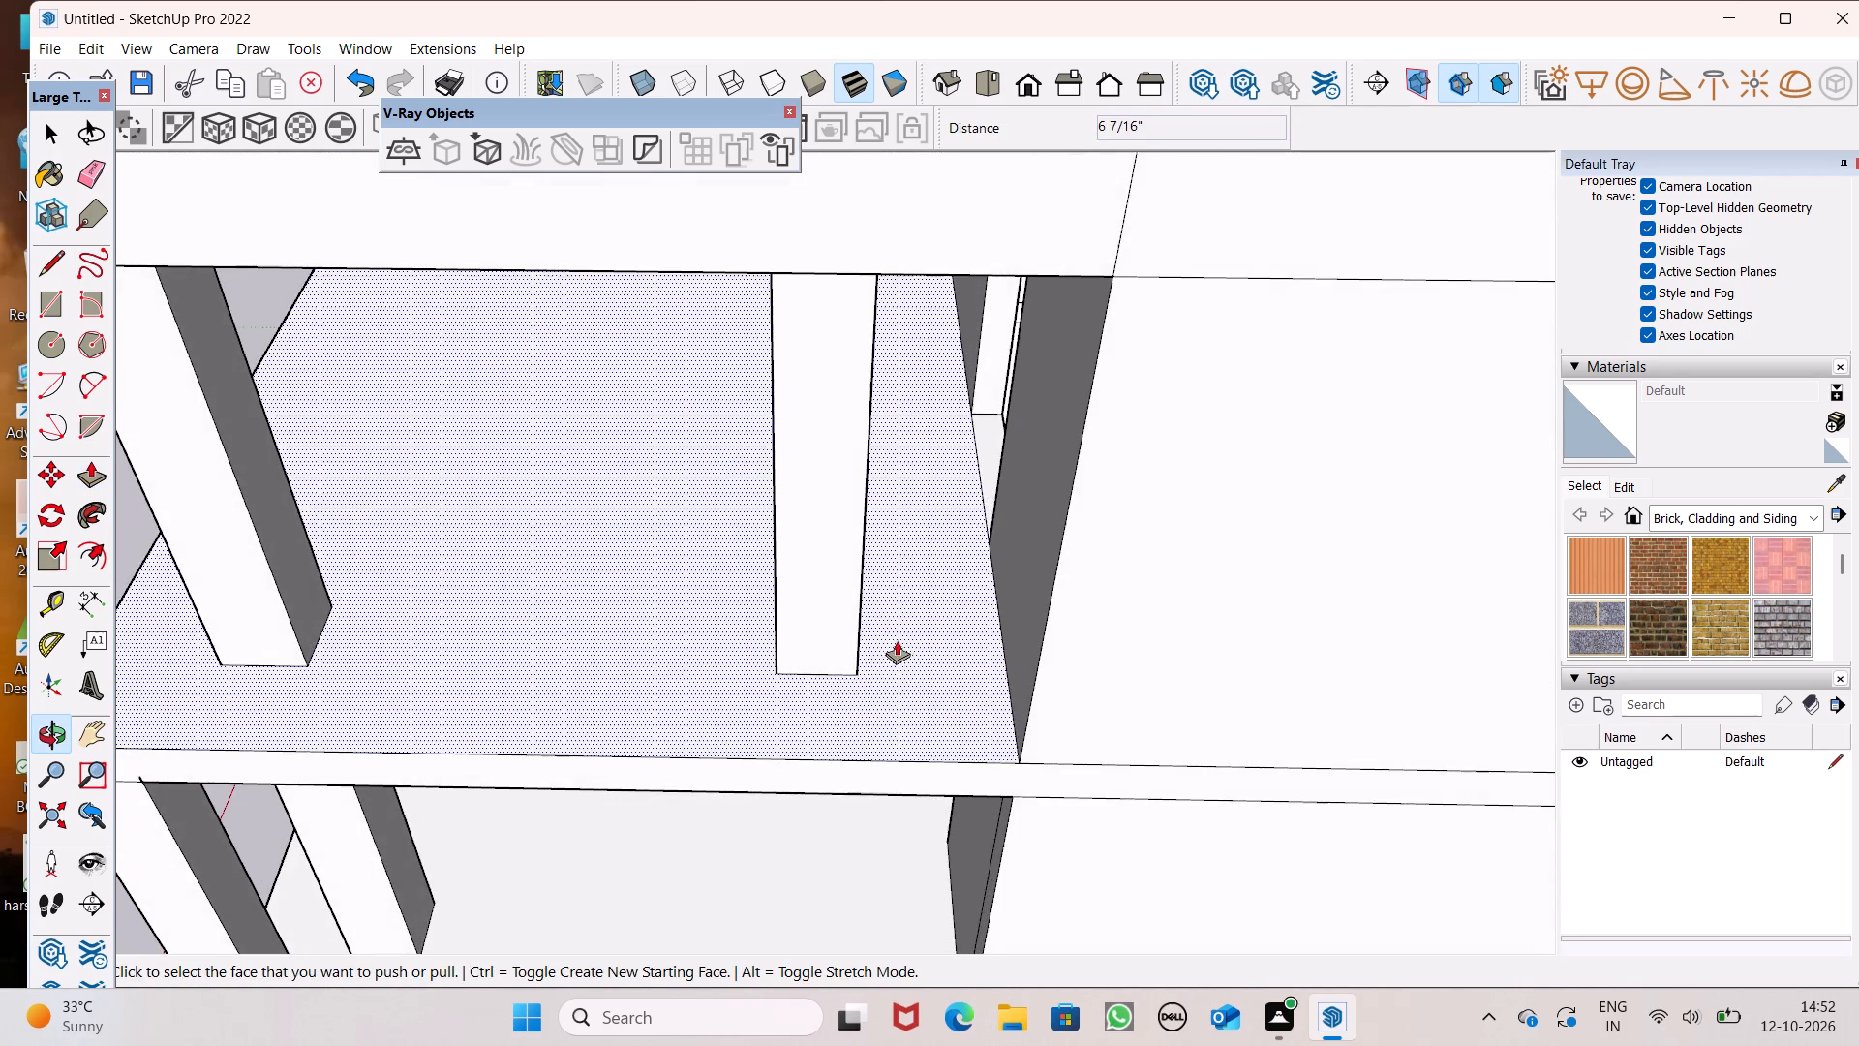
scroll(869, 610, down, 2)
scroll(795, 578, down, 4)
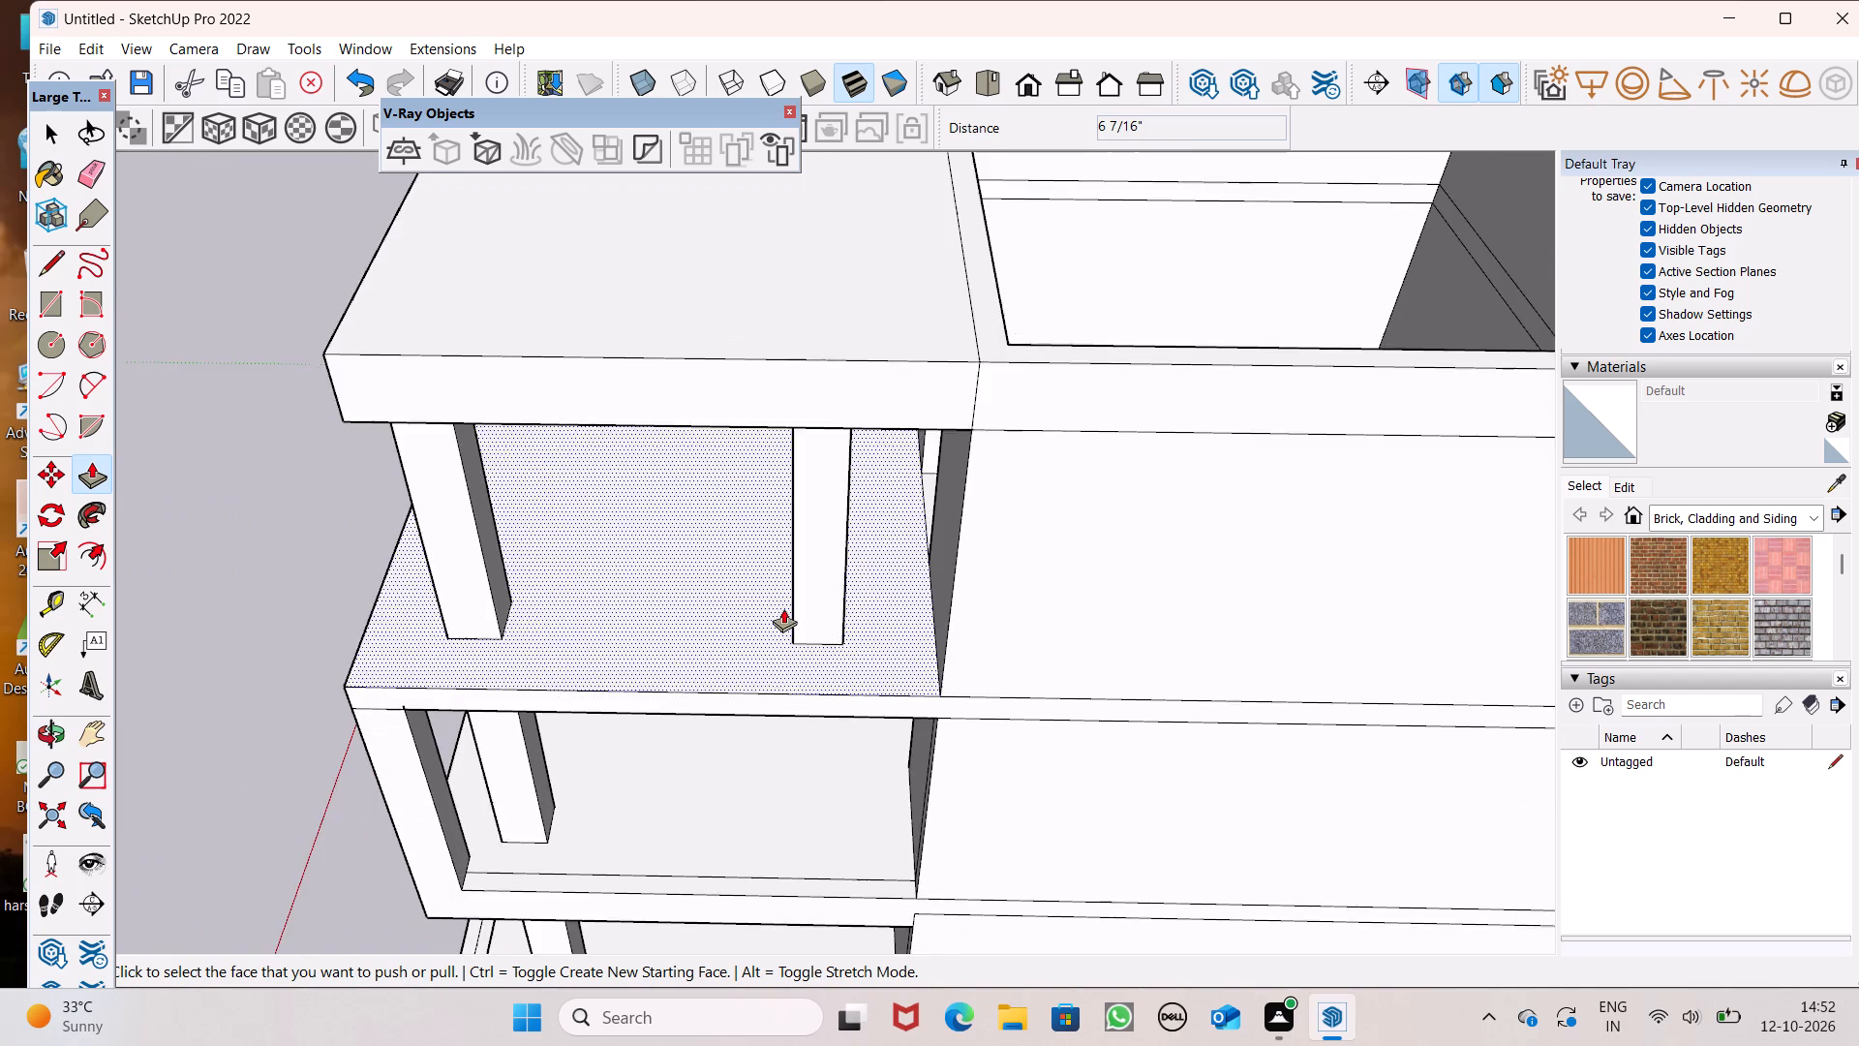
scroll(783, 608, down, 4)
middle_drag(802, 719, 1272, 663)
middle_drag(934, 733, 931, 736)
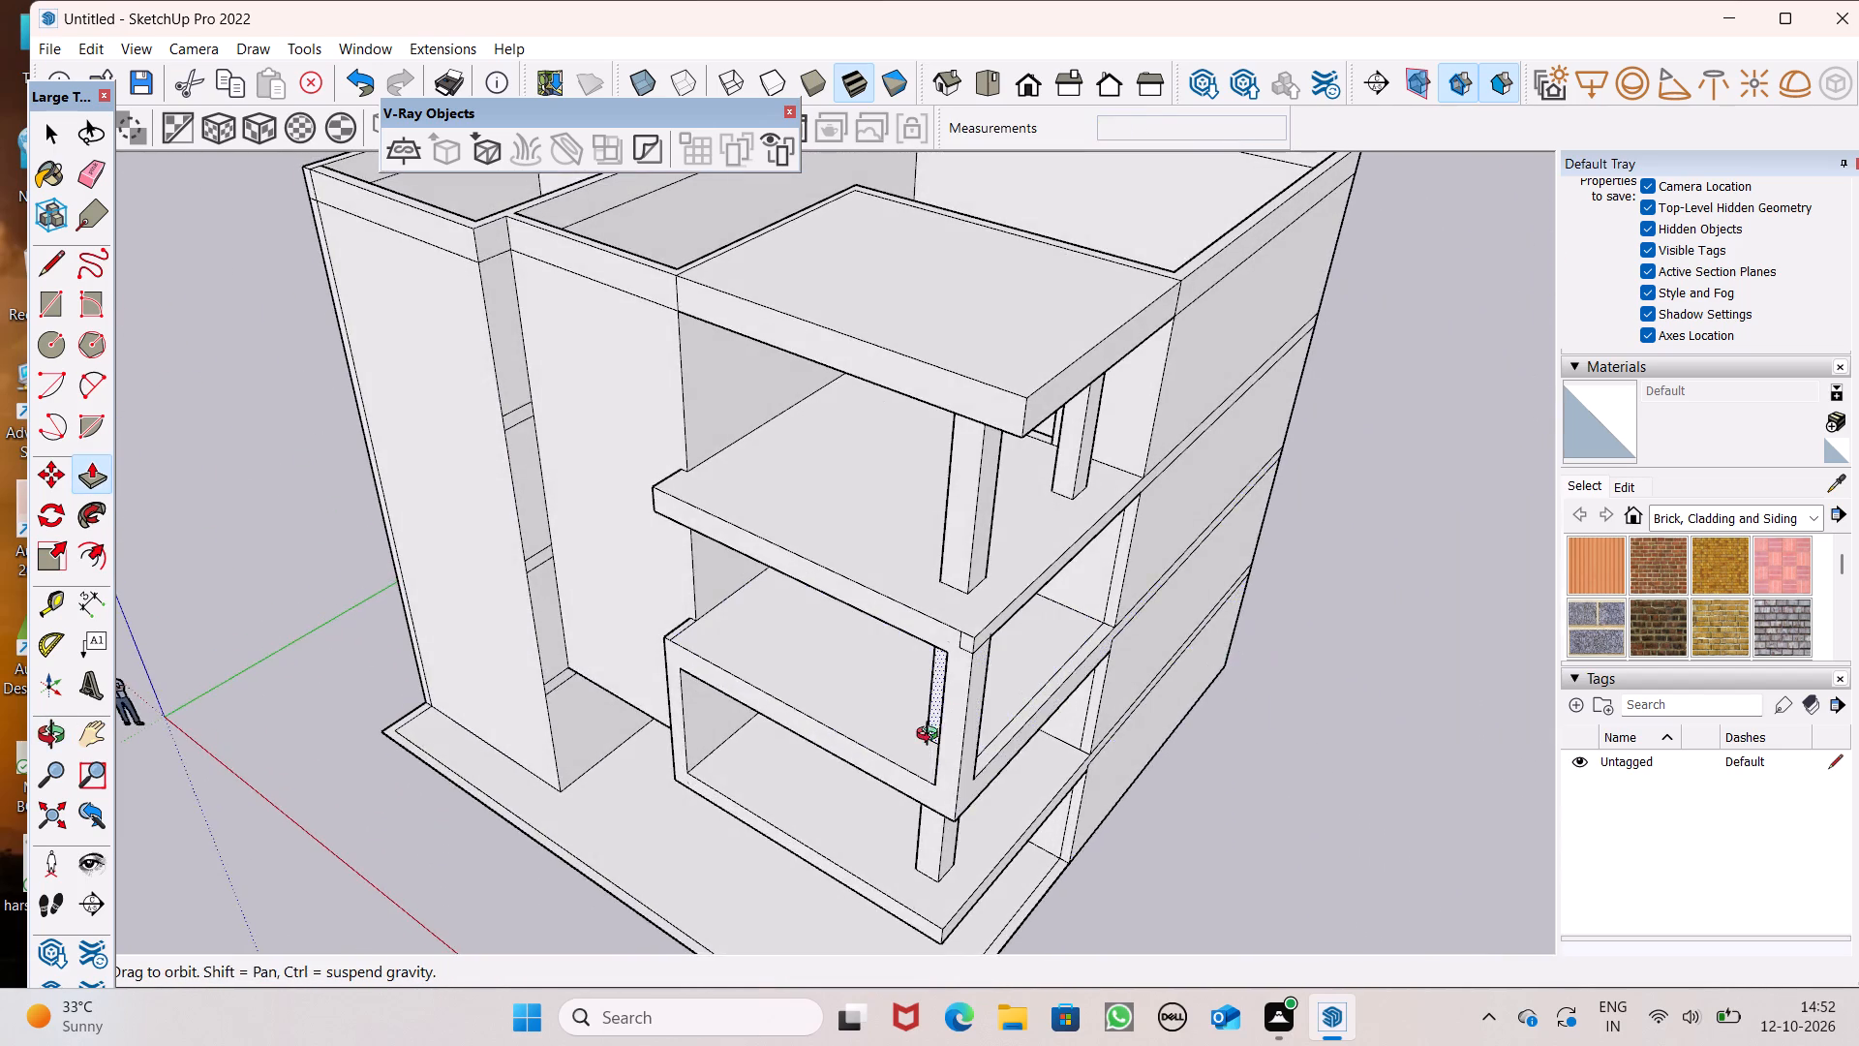
Examine the aligned balcony columns and the overall massing in the front elevation.
middle_drag(931, 736, 1361, 671)
key(space)
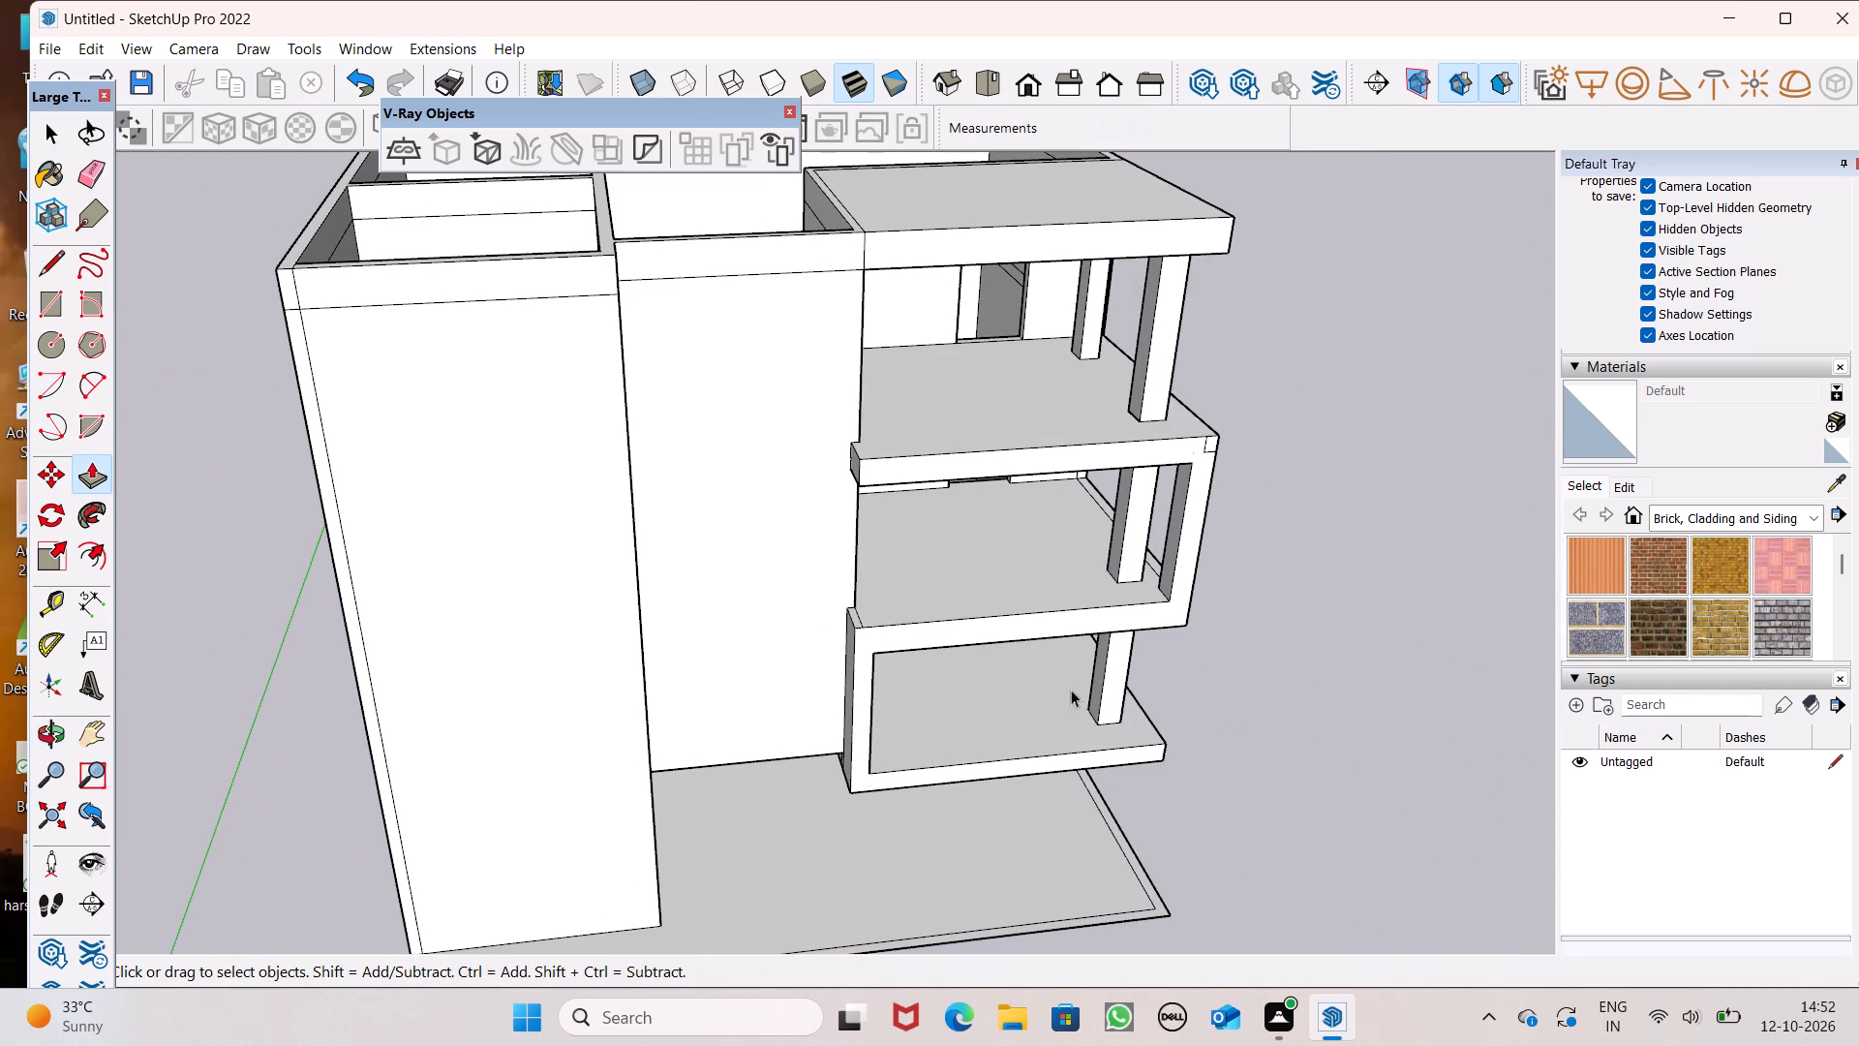
scroll(1054, 703, down, 2)
middle_drag(1068, 672, 993, 436)
scroll(1068, 672, up, 2)
scroll(999, 513, down, 5)
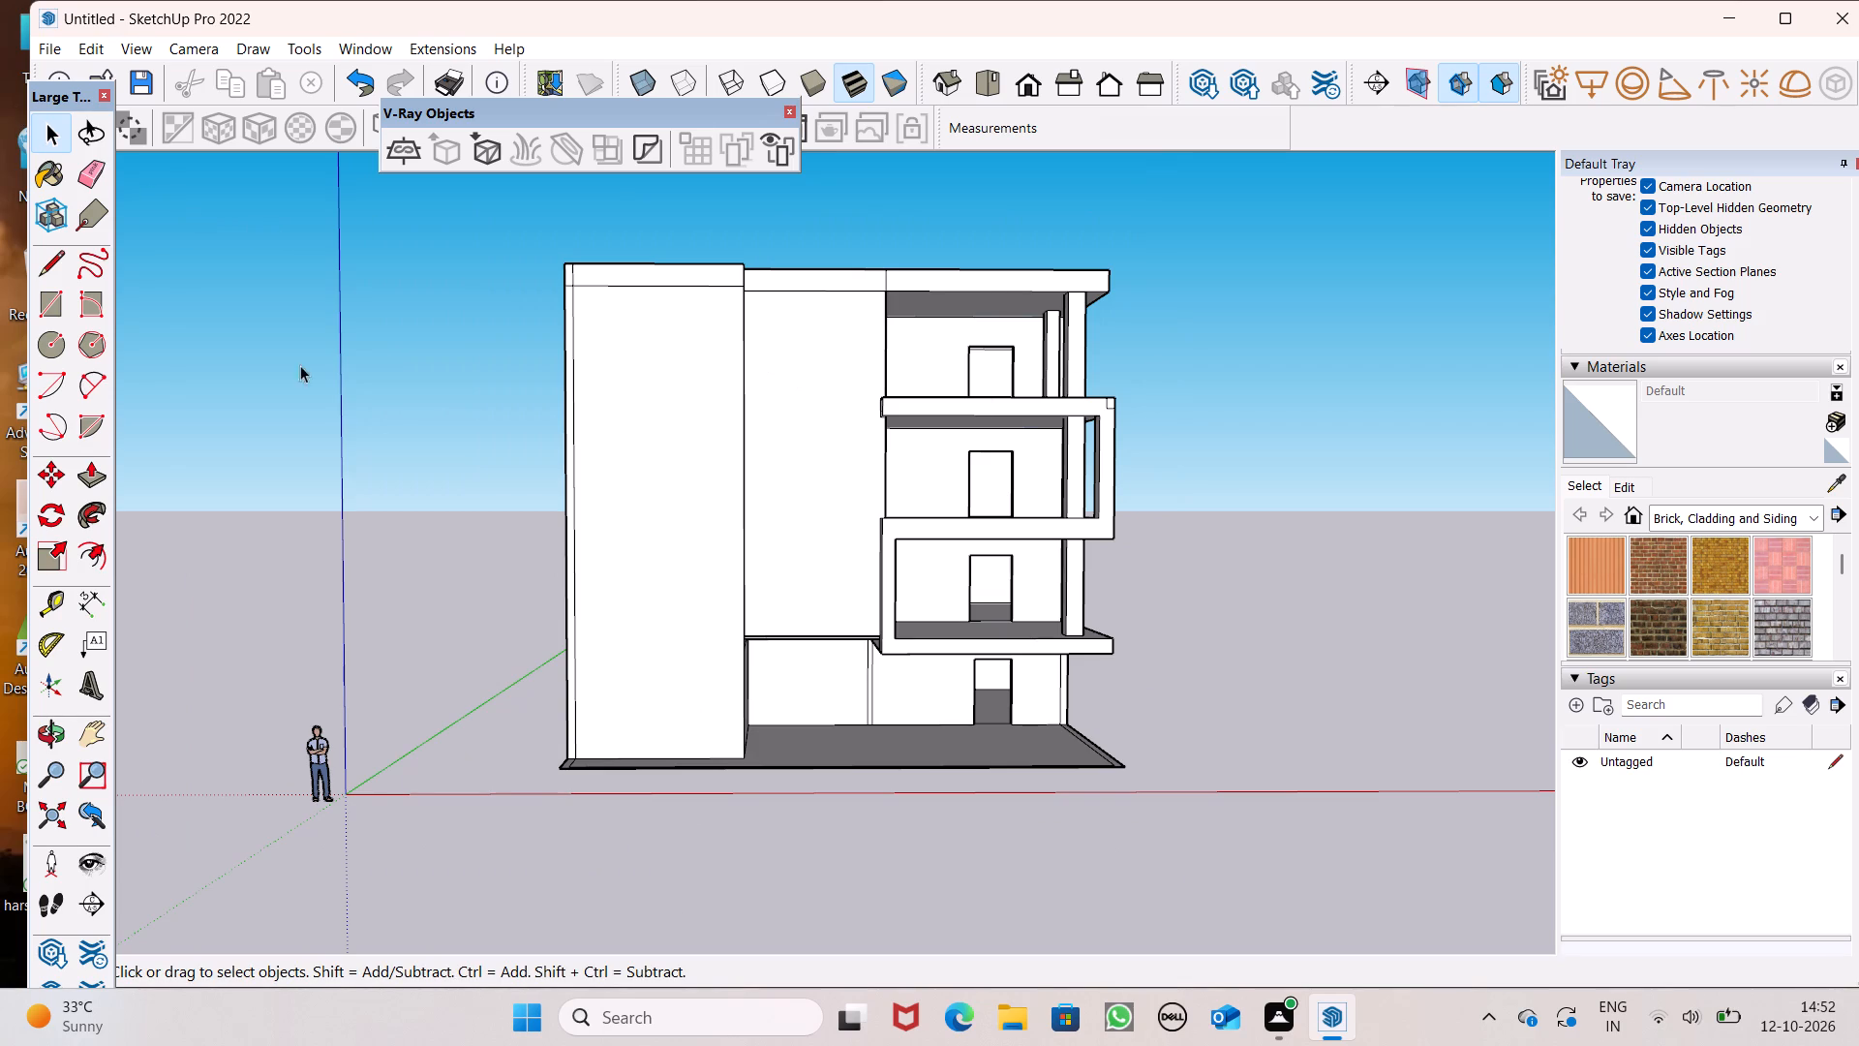
scroll(20, 131, down, 3)
Push/Pull the continuous top face of the roof-level walls up 3' to raise the parapet.
middle_drag(681, 233, 655, 529)
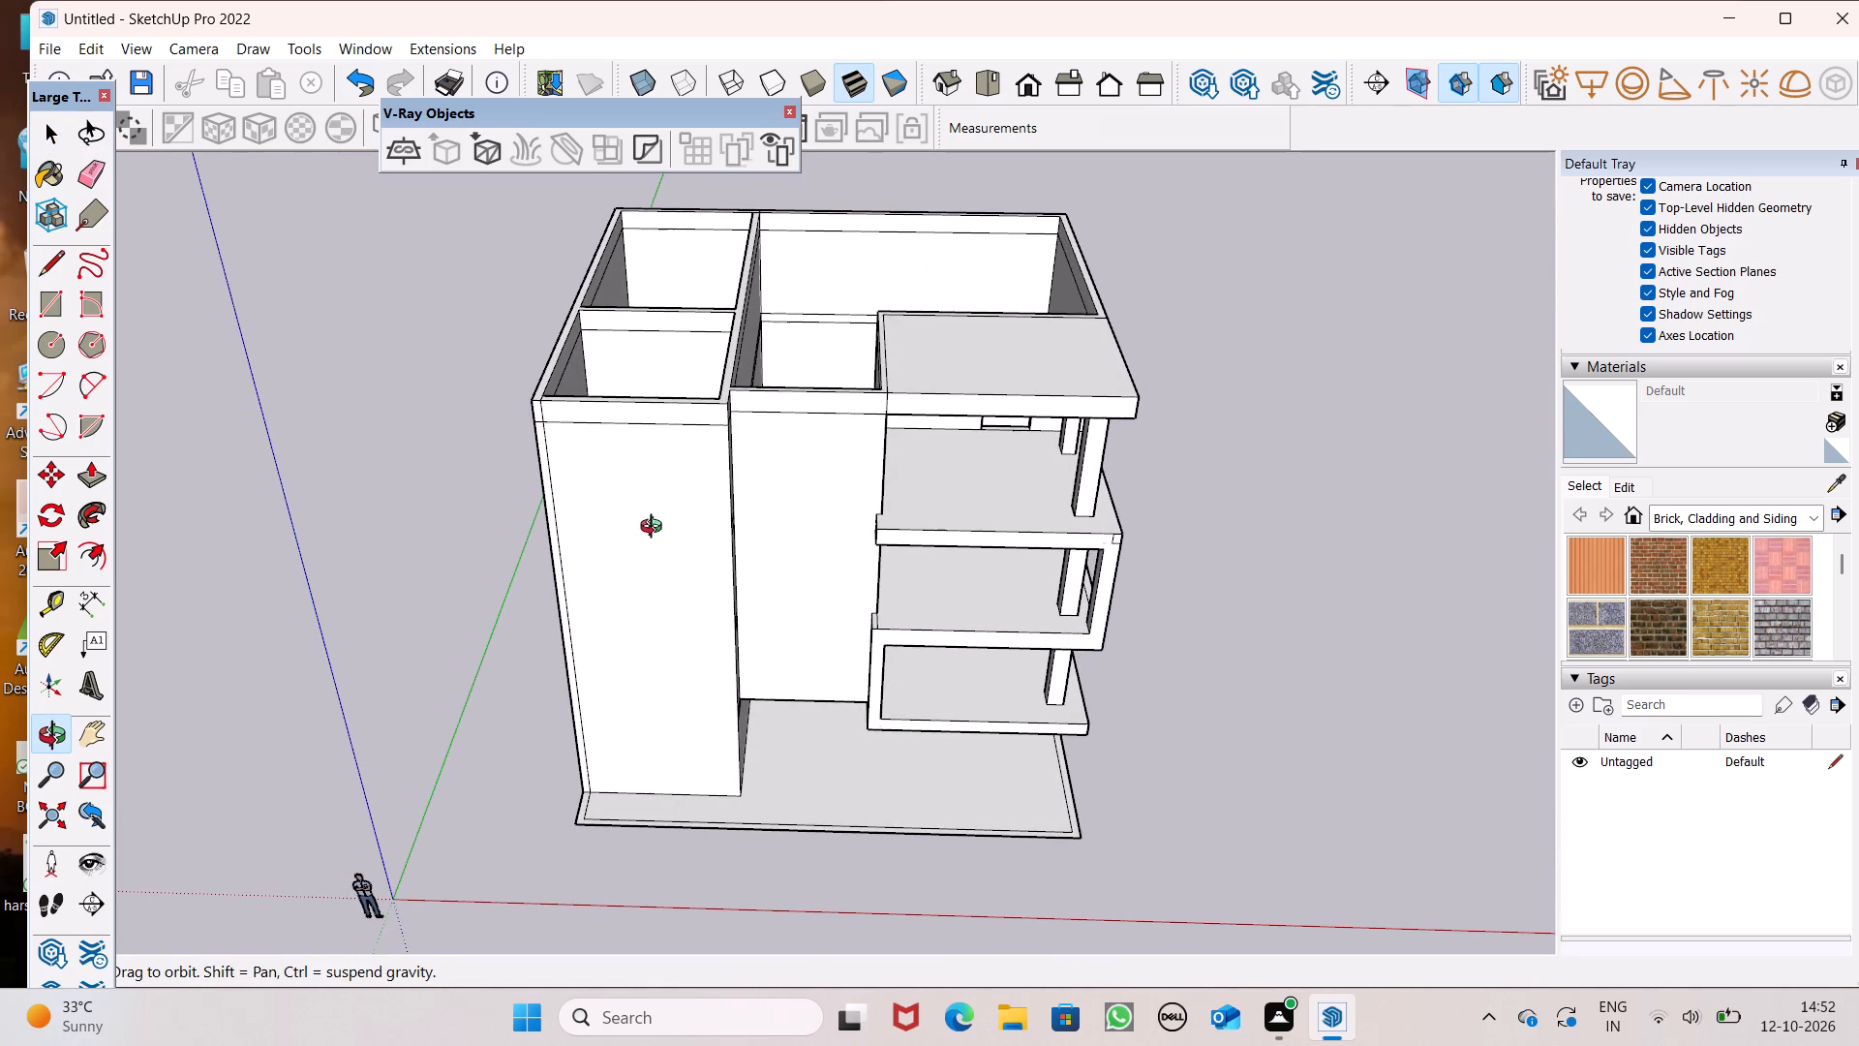
middle_drag(655, 529, 658, 550)
scroll(627, 450, up, 5)
click(89, 474)
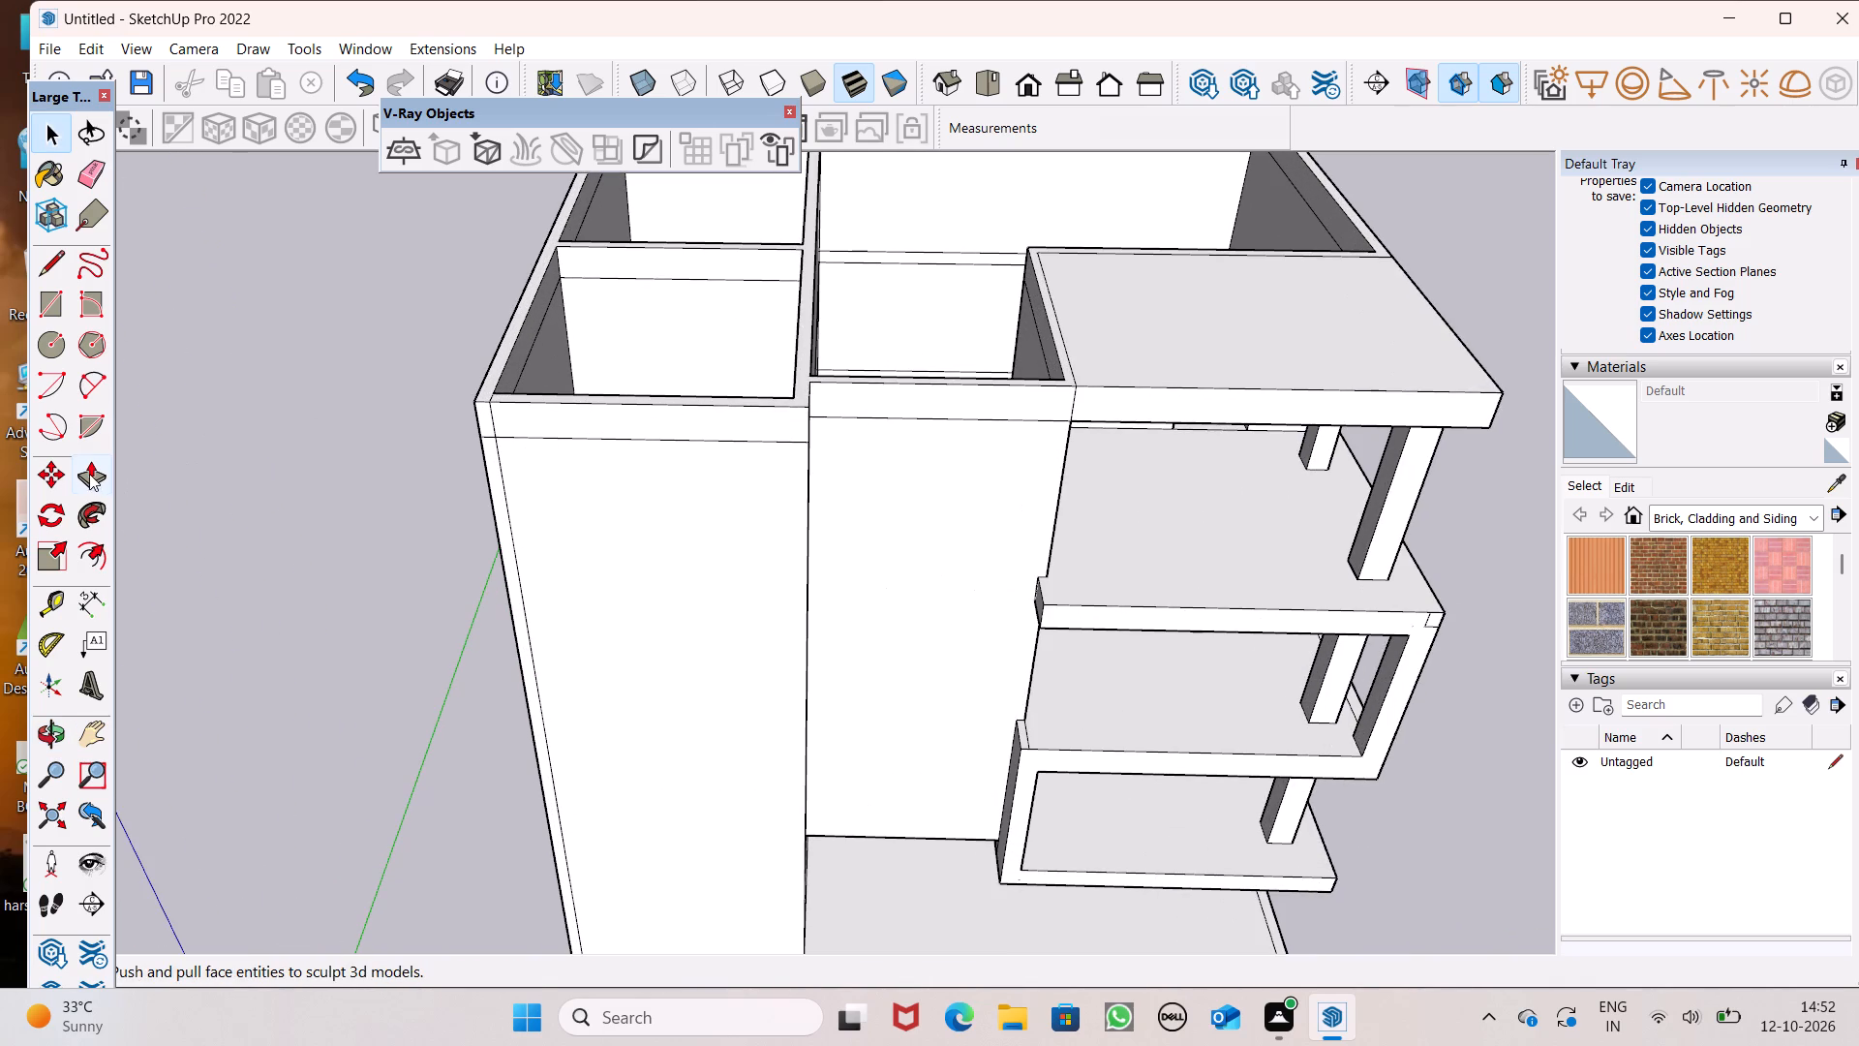
scroll(486, 367, up, 4)
drag(492, 401, 512, 336)
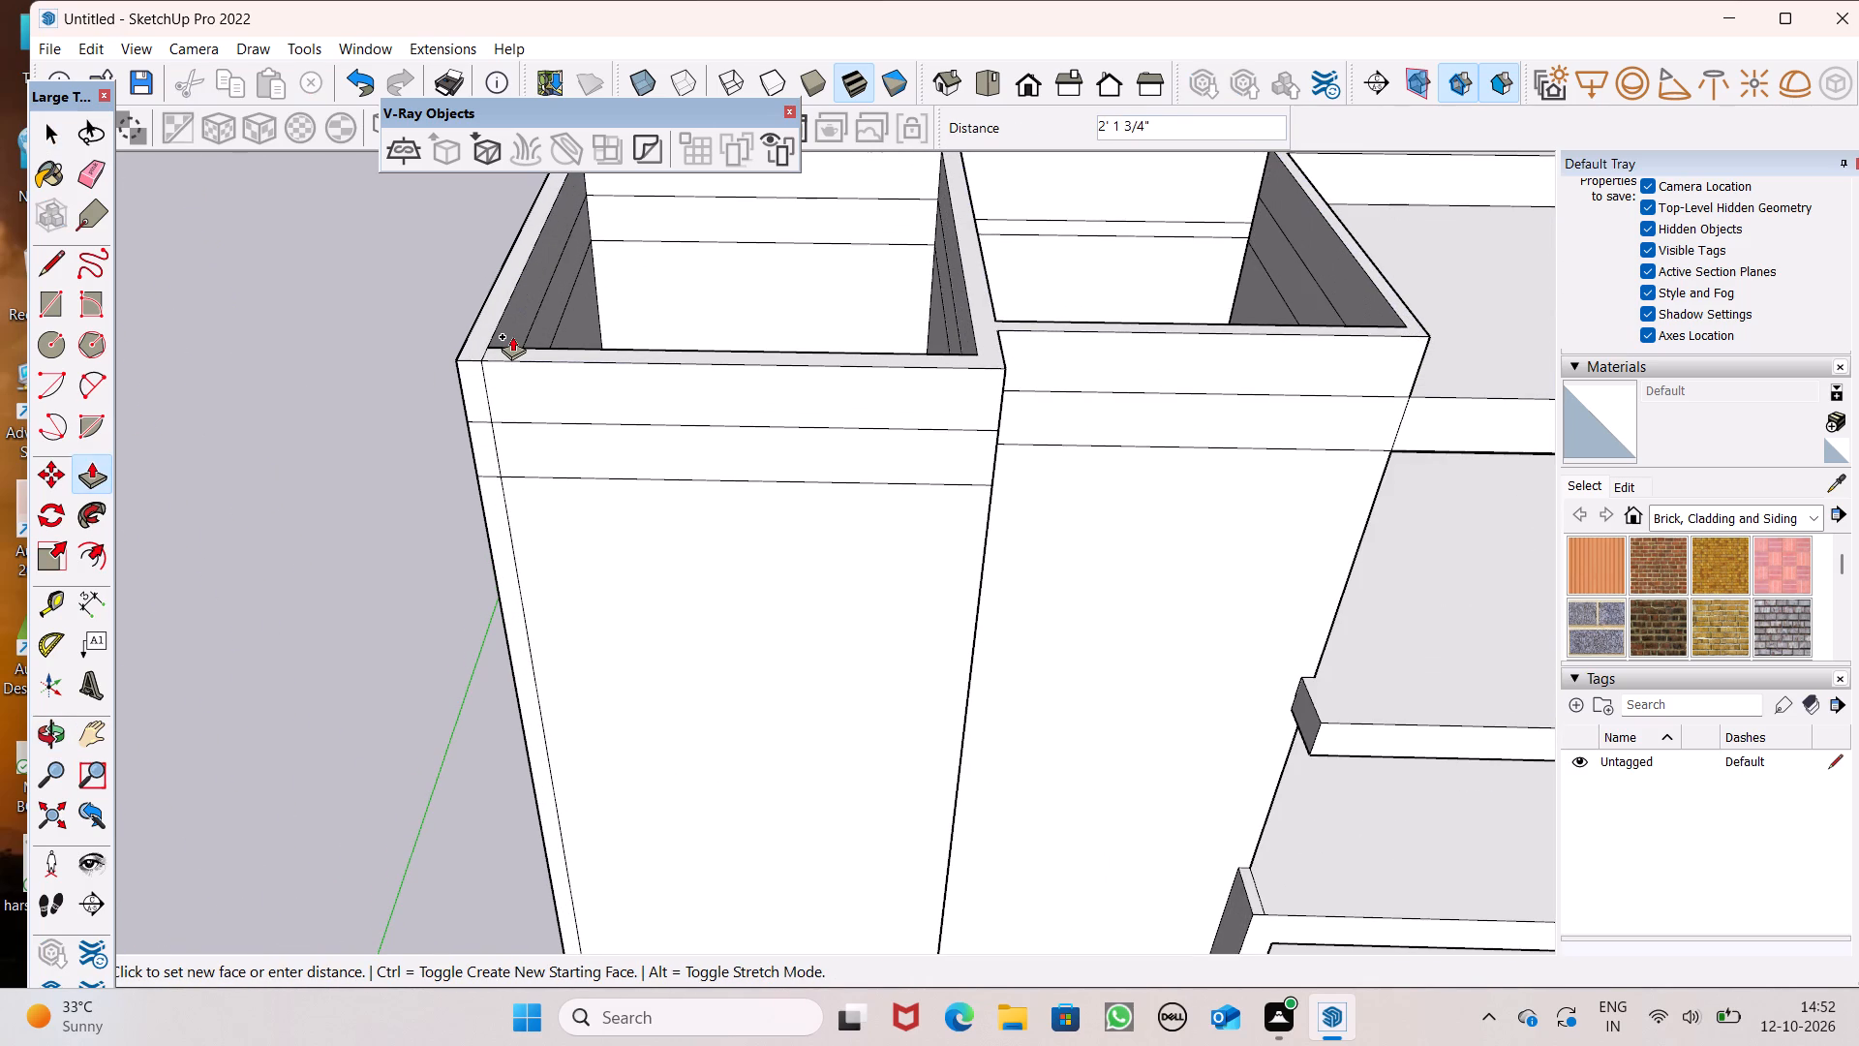
drag(512, 336, 515, 334)
key(3)
key(apostrophe)
key(Return)
scroll(515, 334, down, 2)
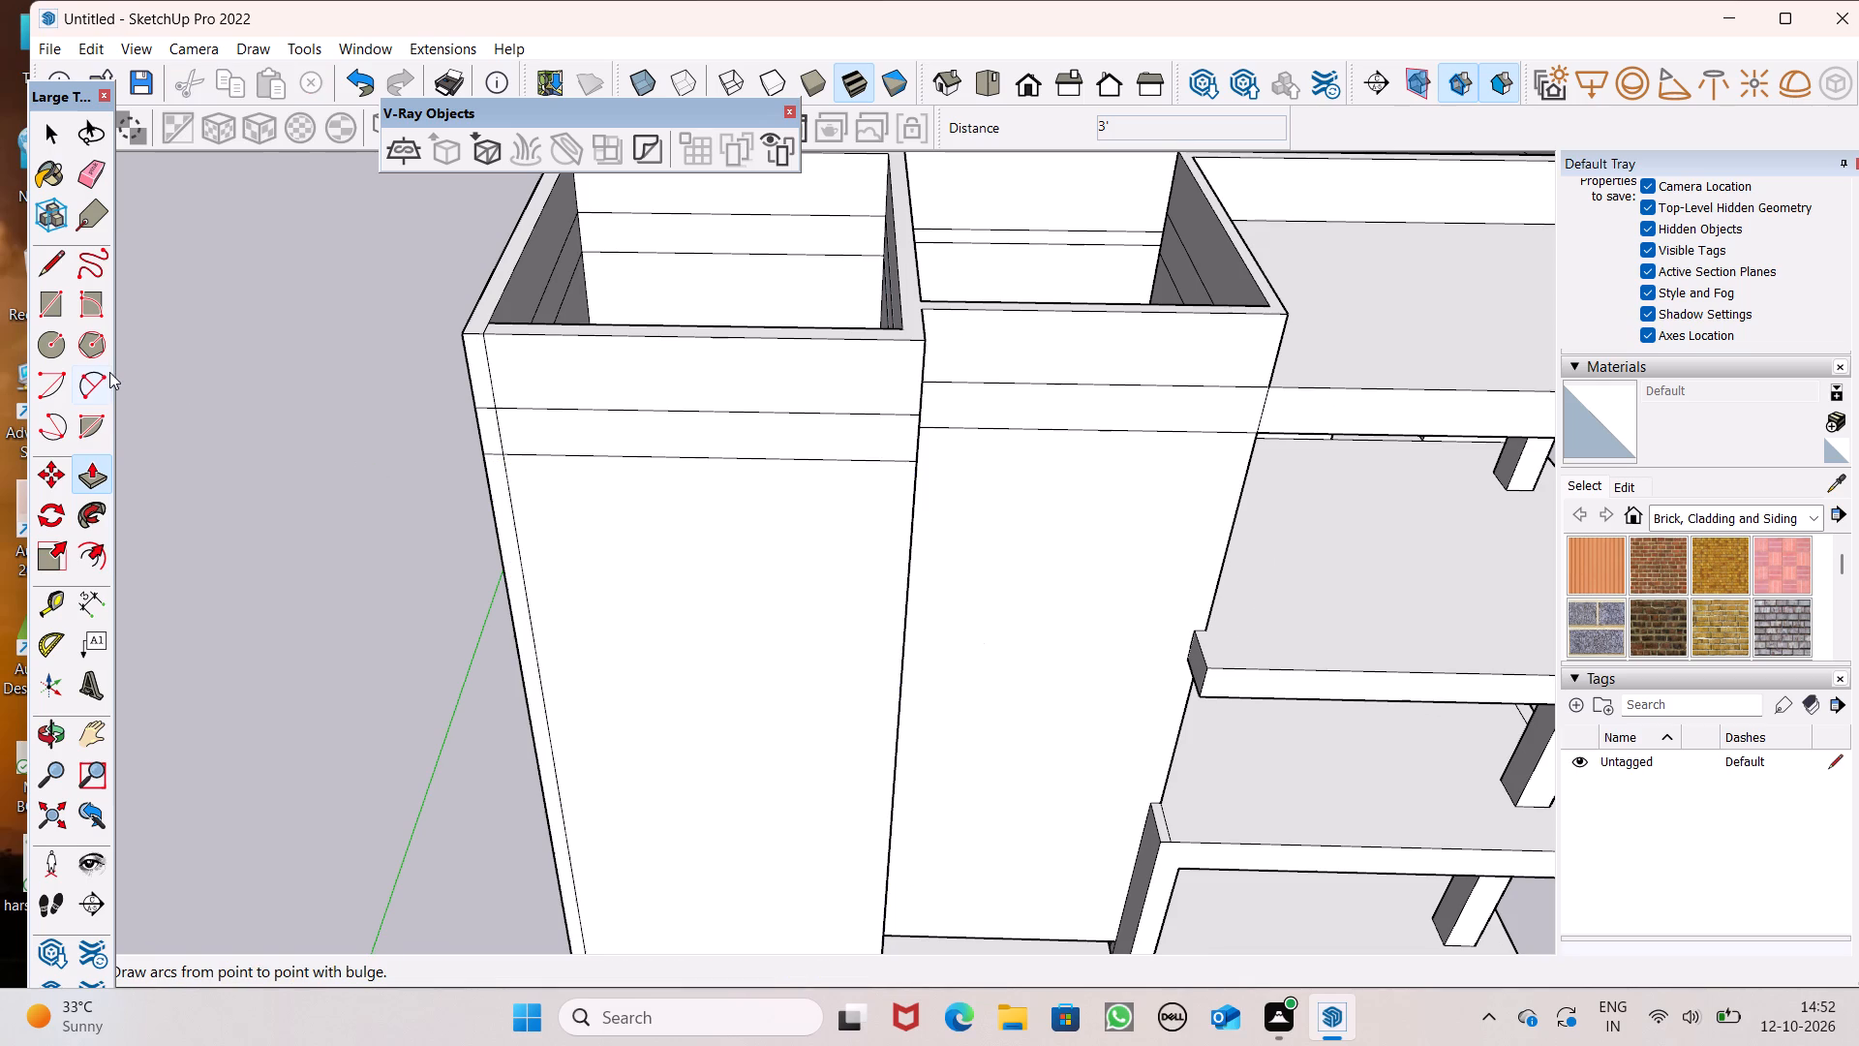
scroll(109, 372, down, 3)
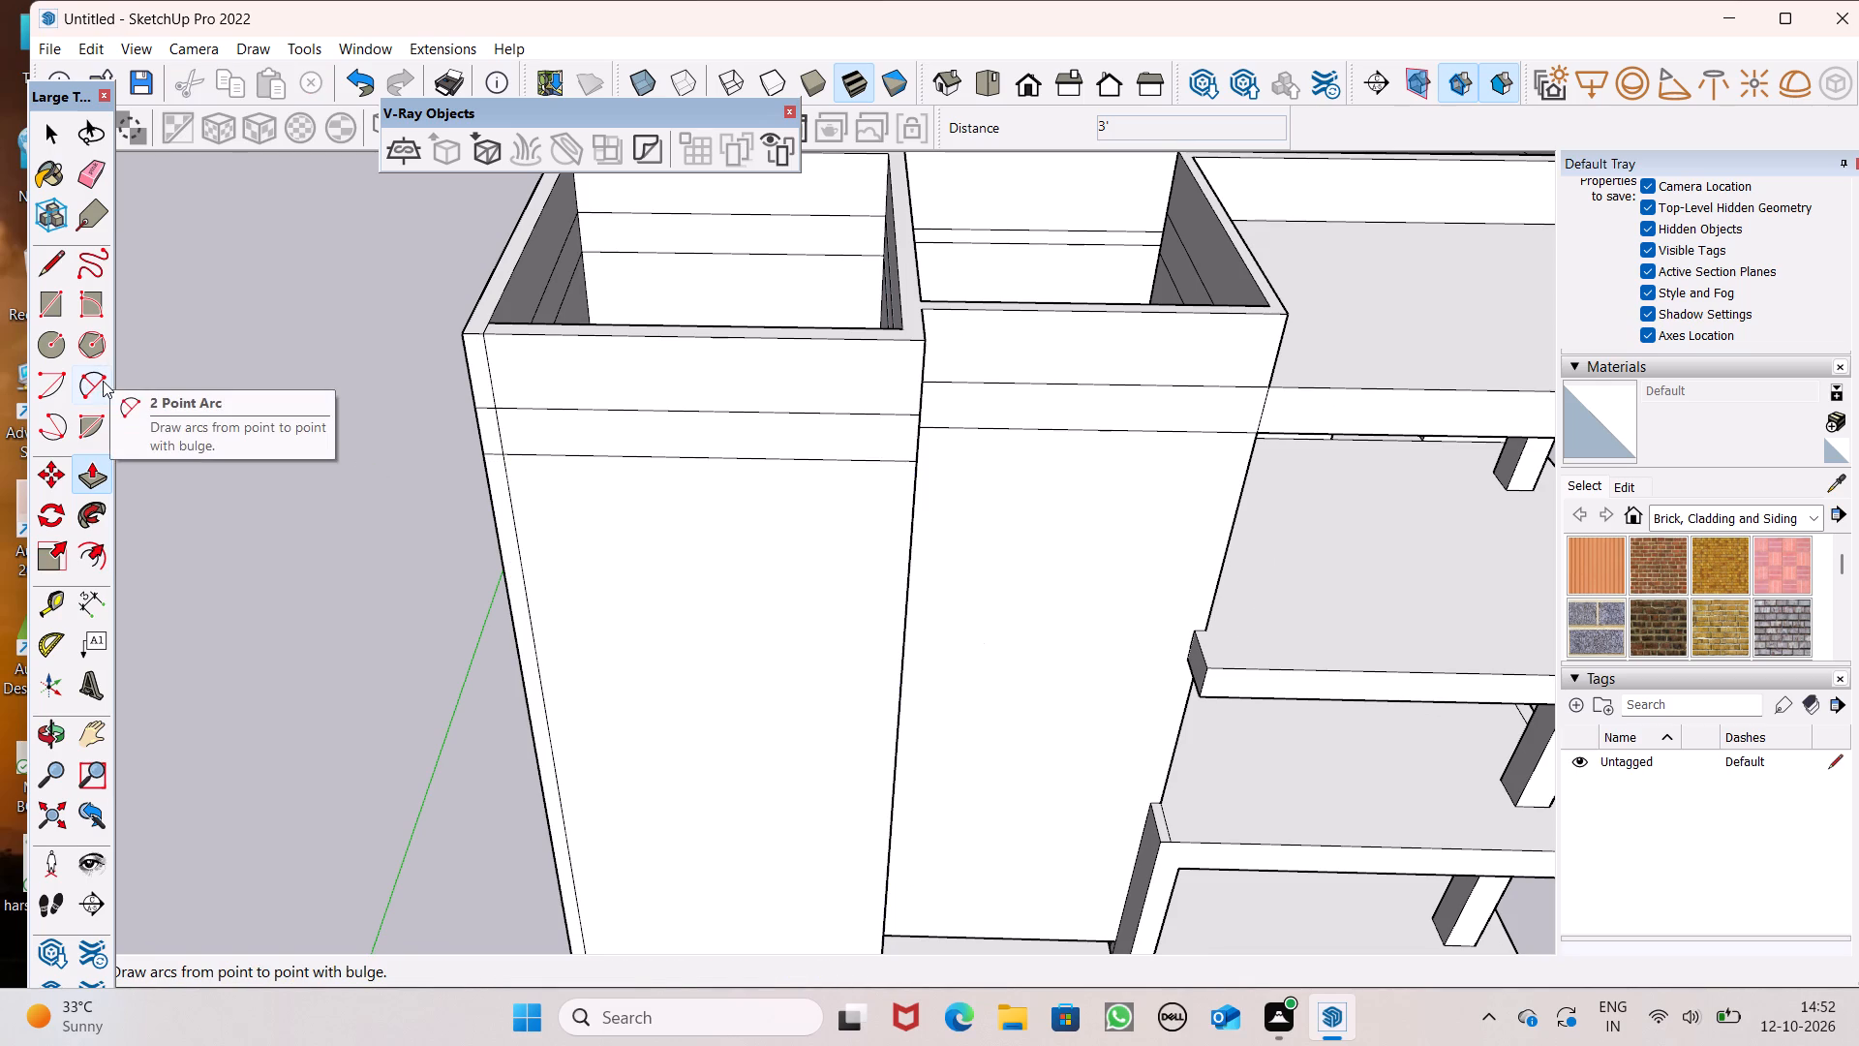
key(space)
scroll(232, 412, down, 6)
scroll(320, 346, down, 5)
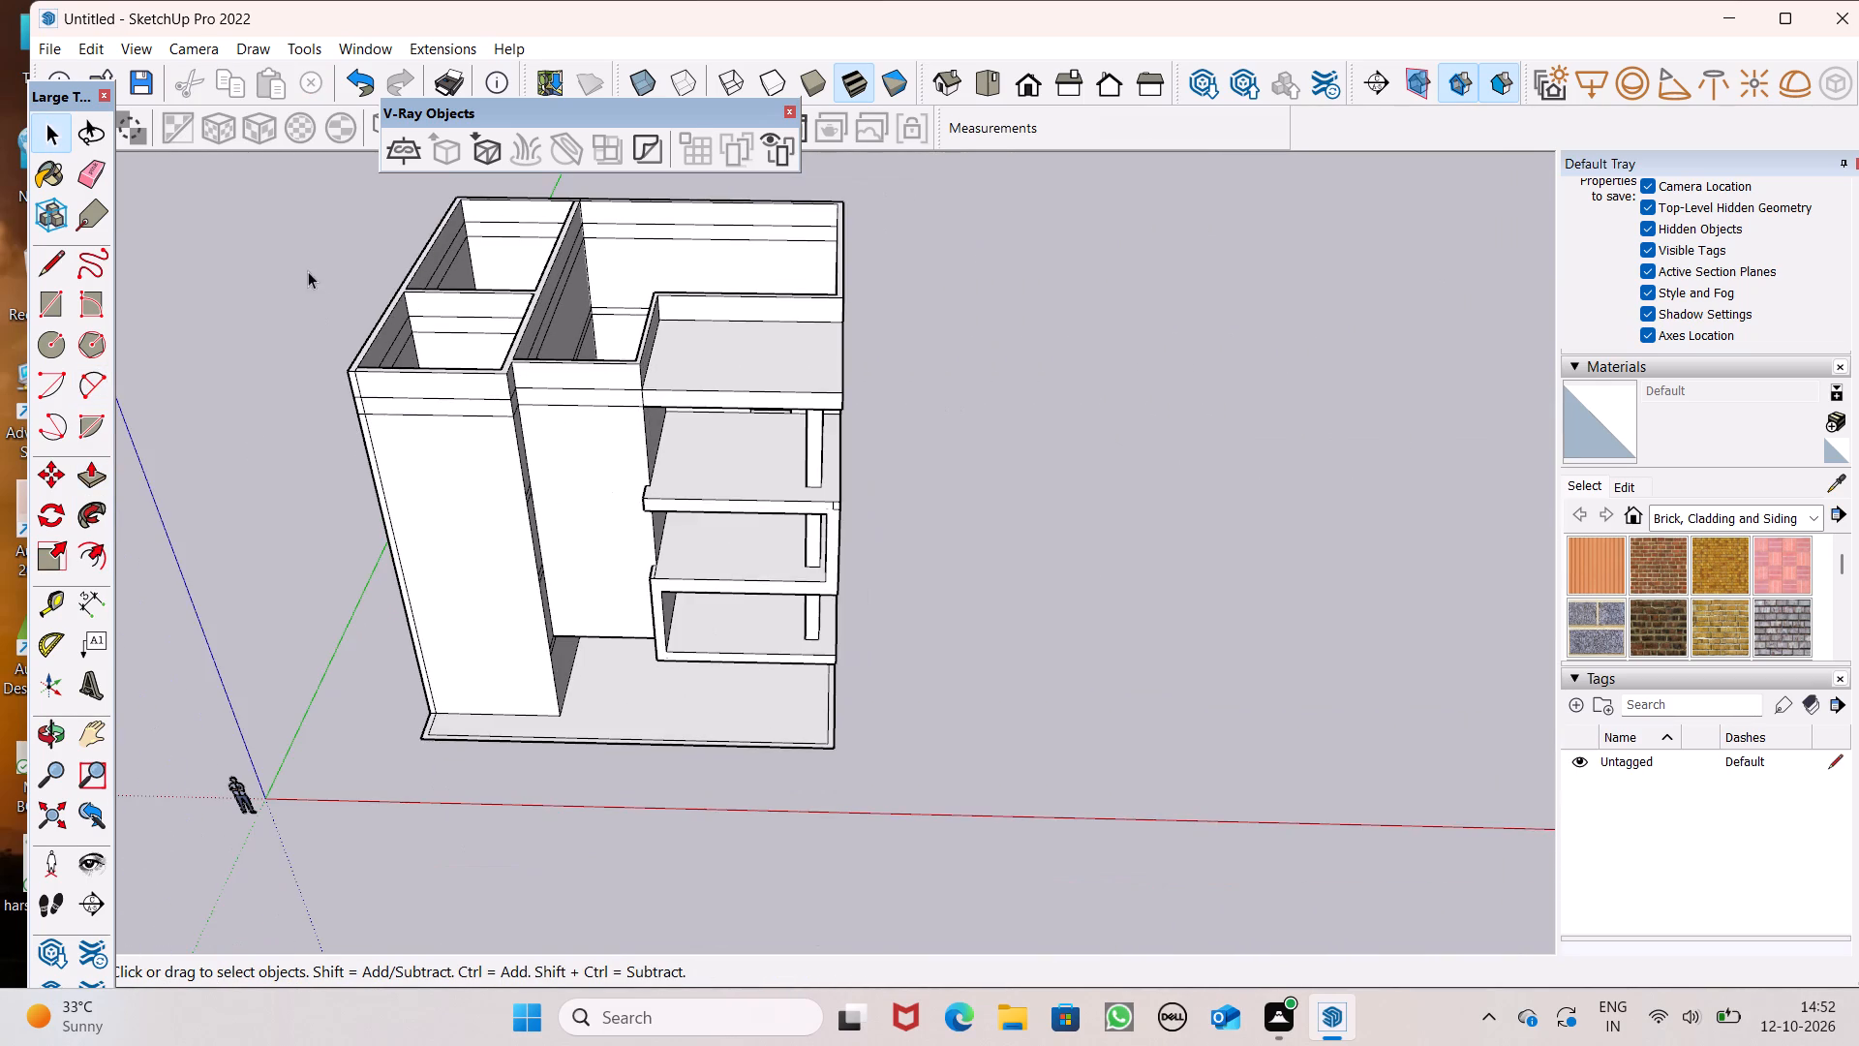
Push/Pull the top face of the parapet walls up a further 4" to form a coping band.
middle_drag(304, 340, 369, 404)
scroll(352, 339, up, 3)
scroll(407, 444, up, 2)
middle_drag(407, 445, 407, 439)
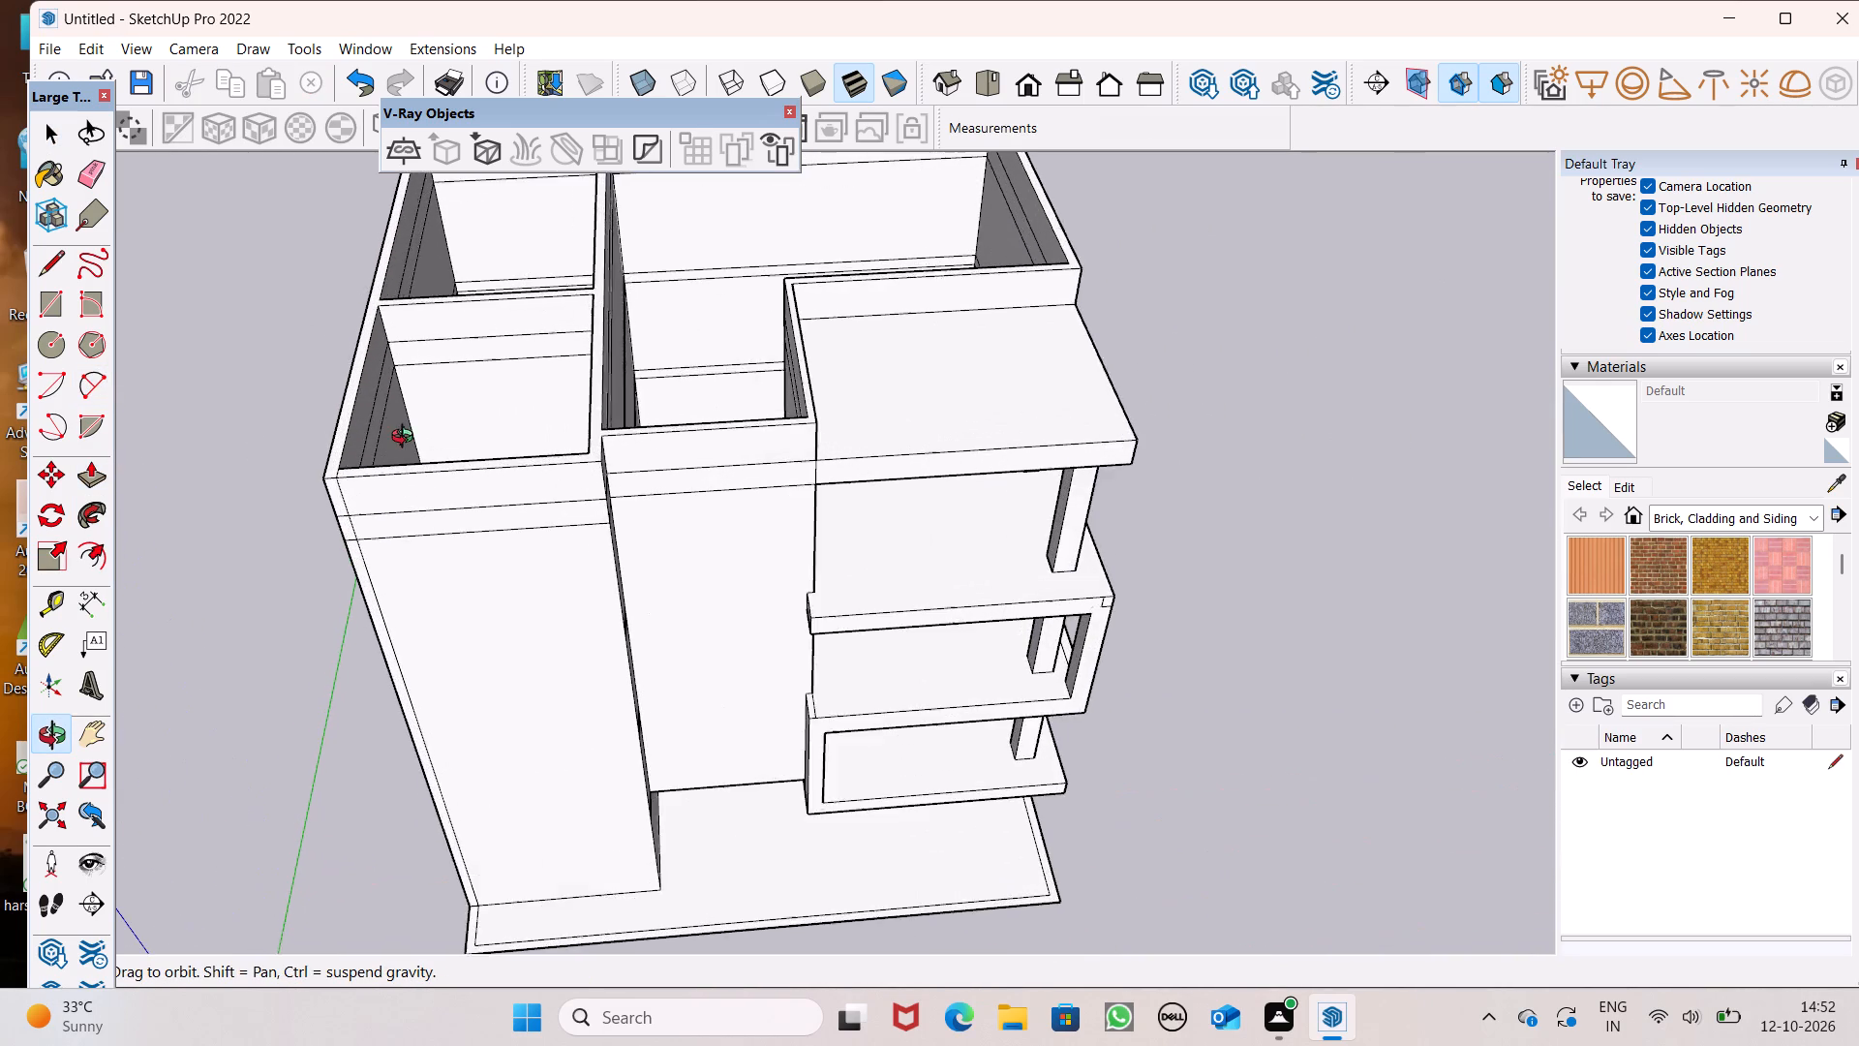
middle_drag(407, 439, 383, 409)
scroll(329, 424, up, 2)
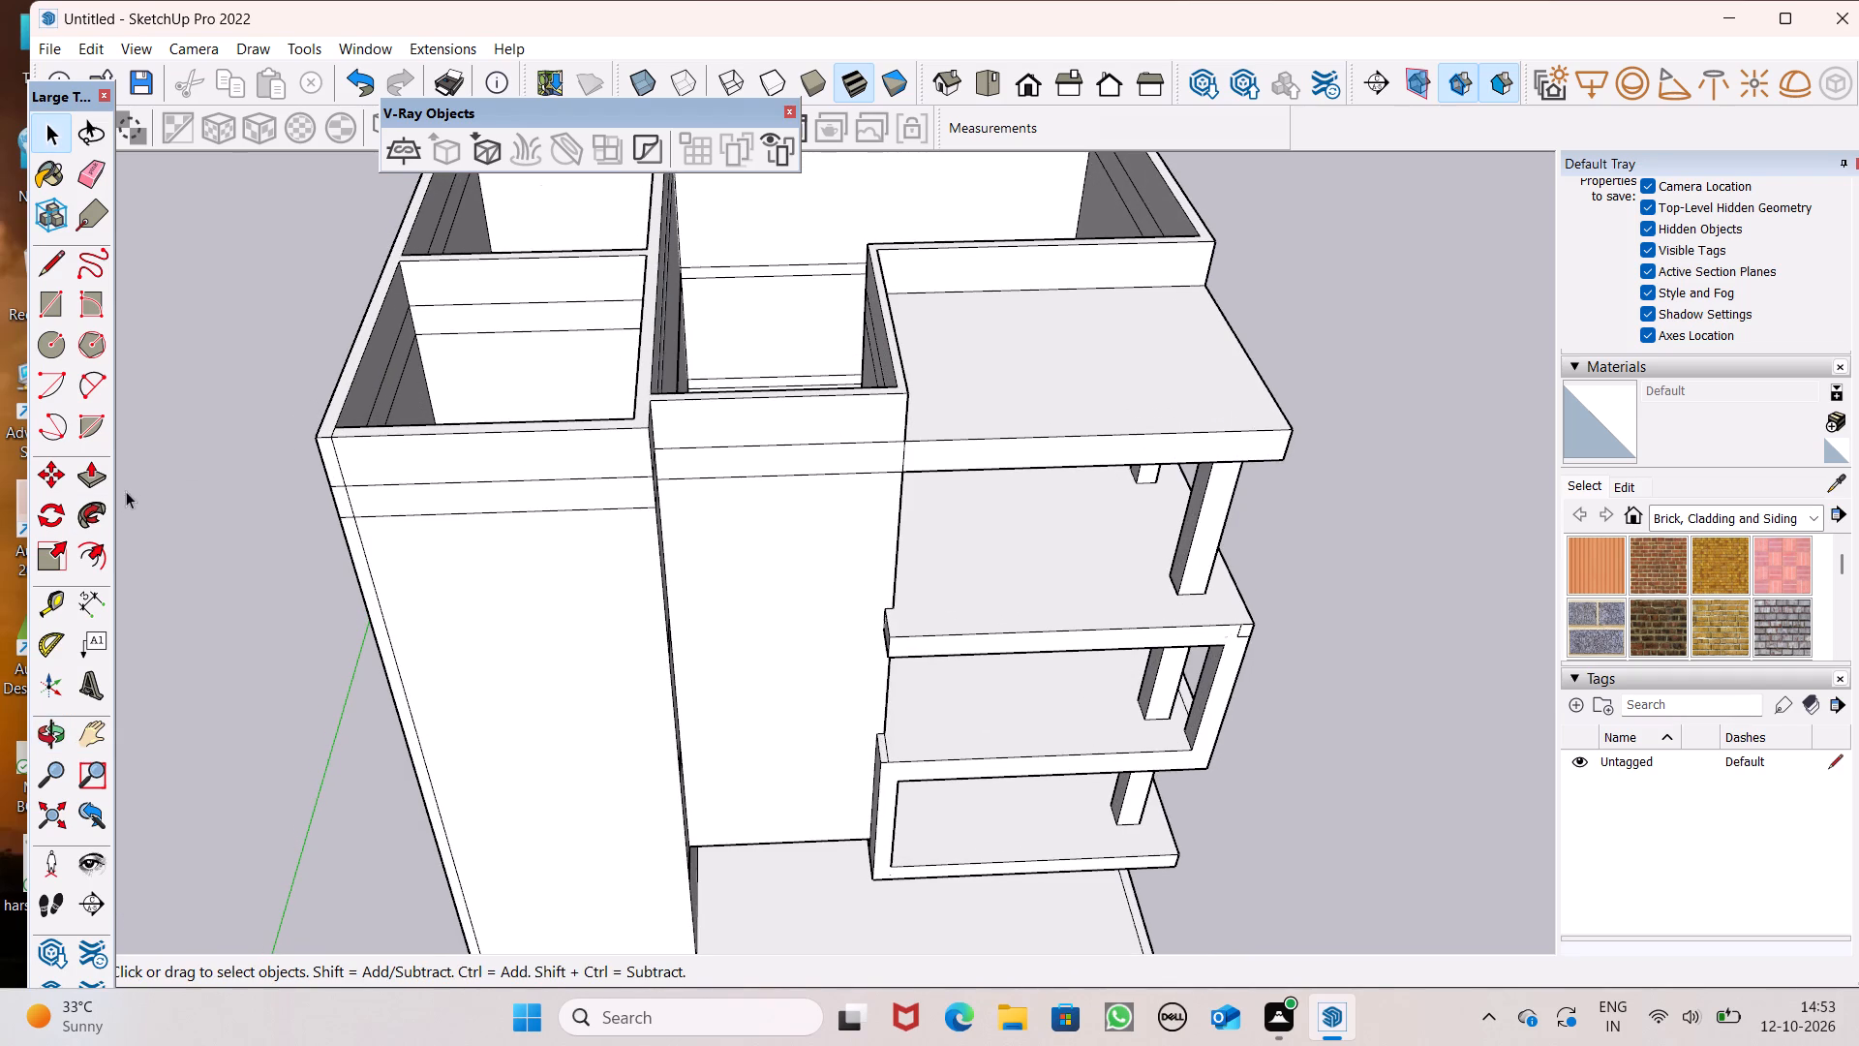
click(87, 480)
scroll(308, 422, up, 3)
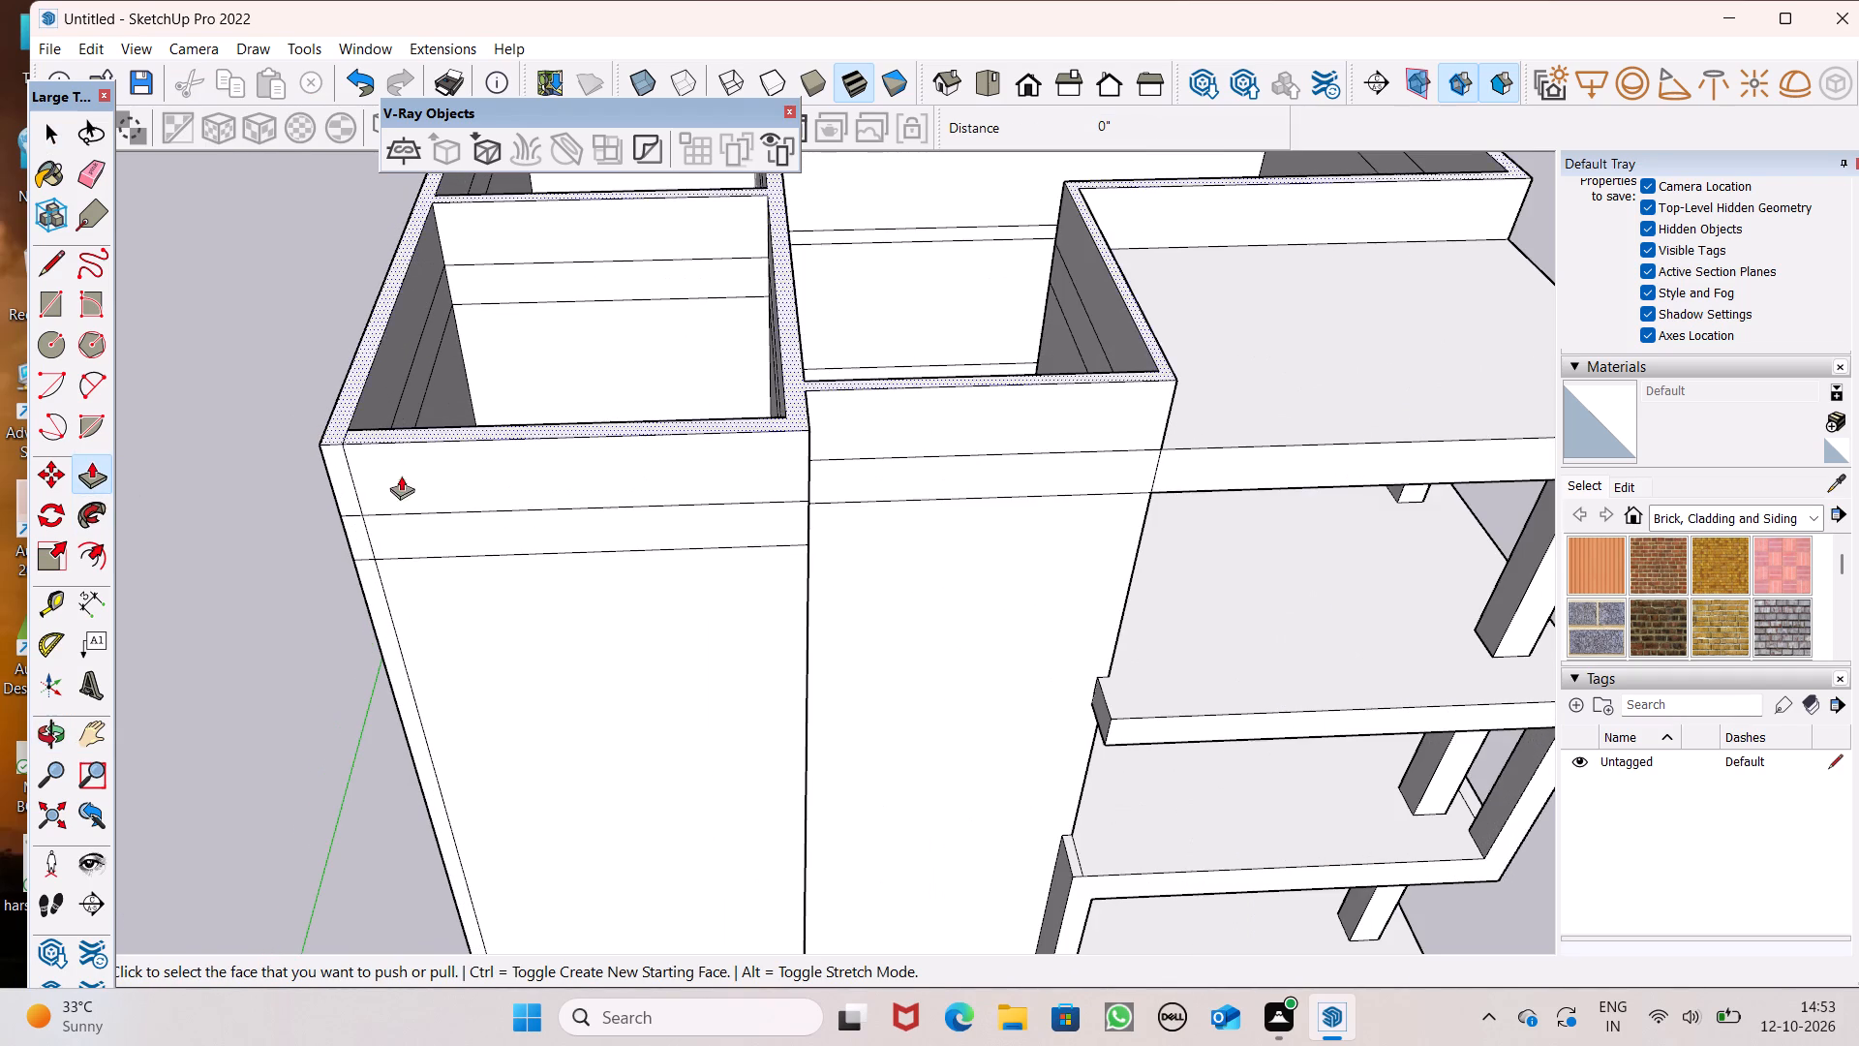
middle_drag(399, 501, 362, 576)
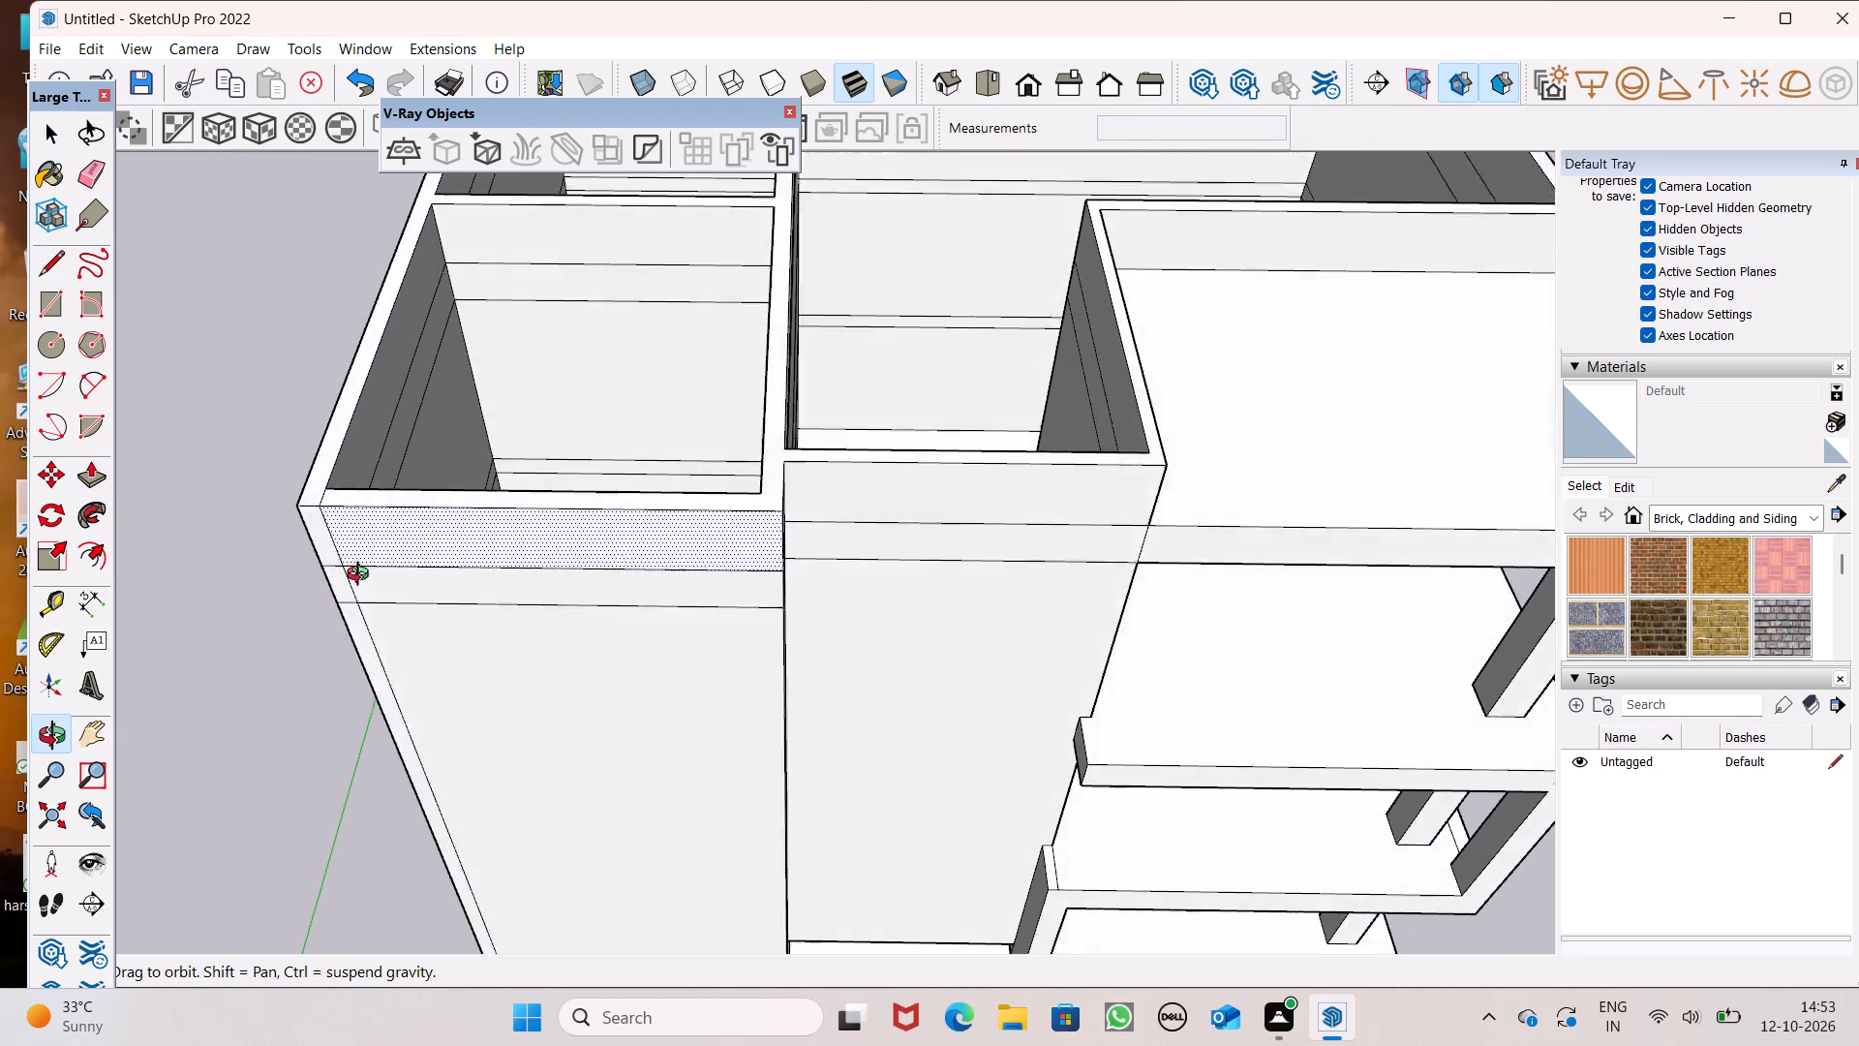
middle_drag(362, 576, 351, 599)
scroll(324, 558, up, 6)
drag(290, 496, 290, 481)
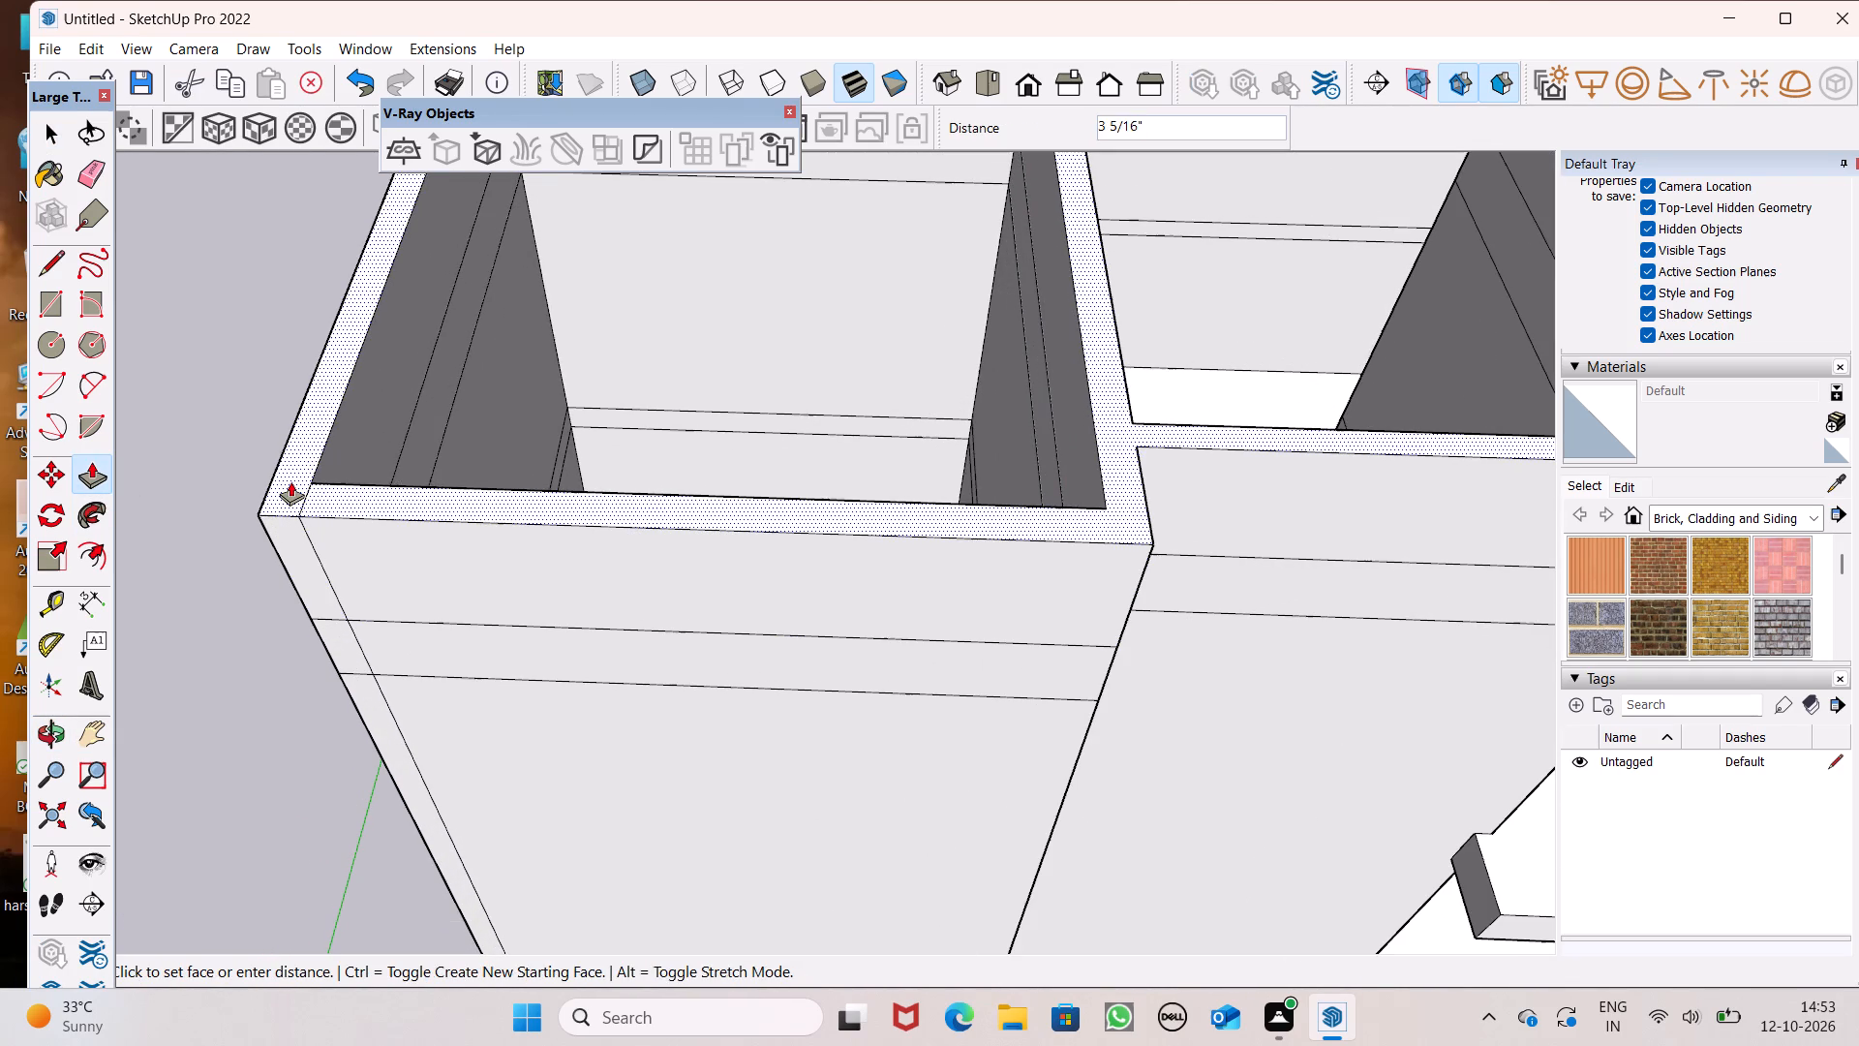
drag(290, 481, 291, 458)
text(4")
key(Return)
Erase the vertical edge segments near the outer corner of the projecting bay's front face, within the parapet and roof slab bands.
scroll(291, 458, down, 3)
scroll(294, 460, up, 1)
middle_drag(548, 556, 570, 378)
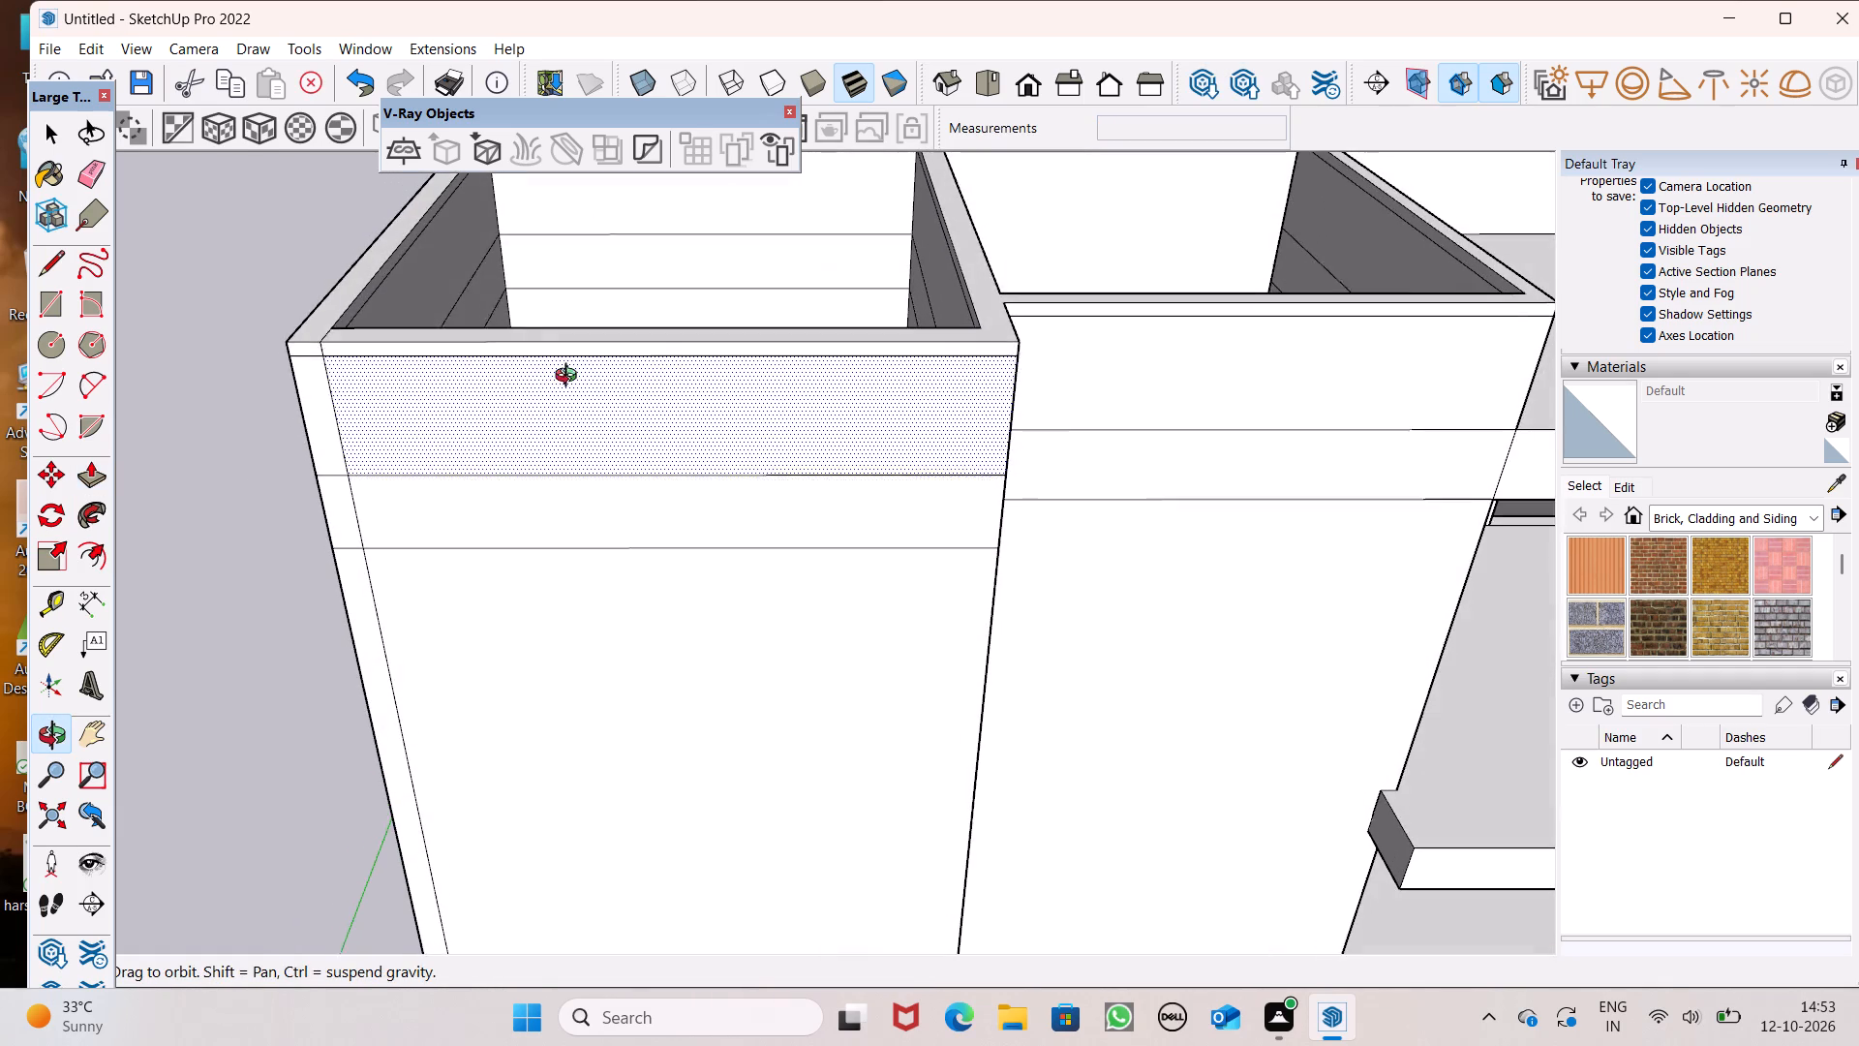
middle_drag(570, 378, 570, 368)
middle_drag(698, 363, 677, 292)
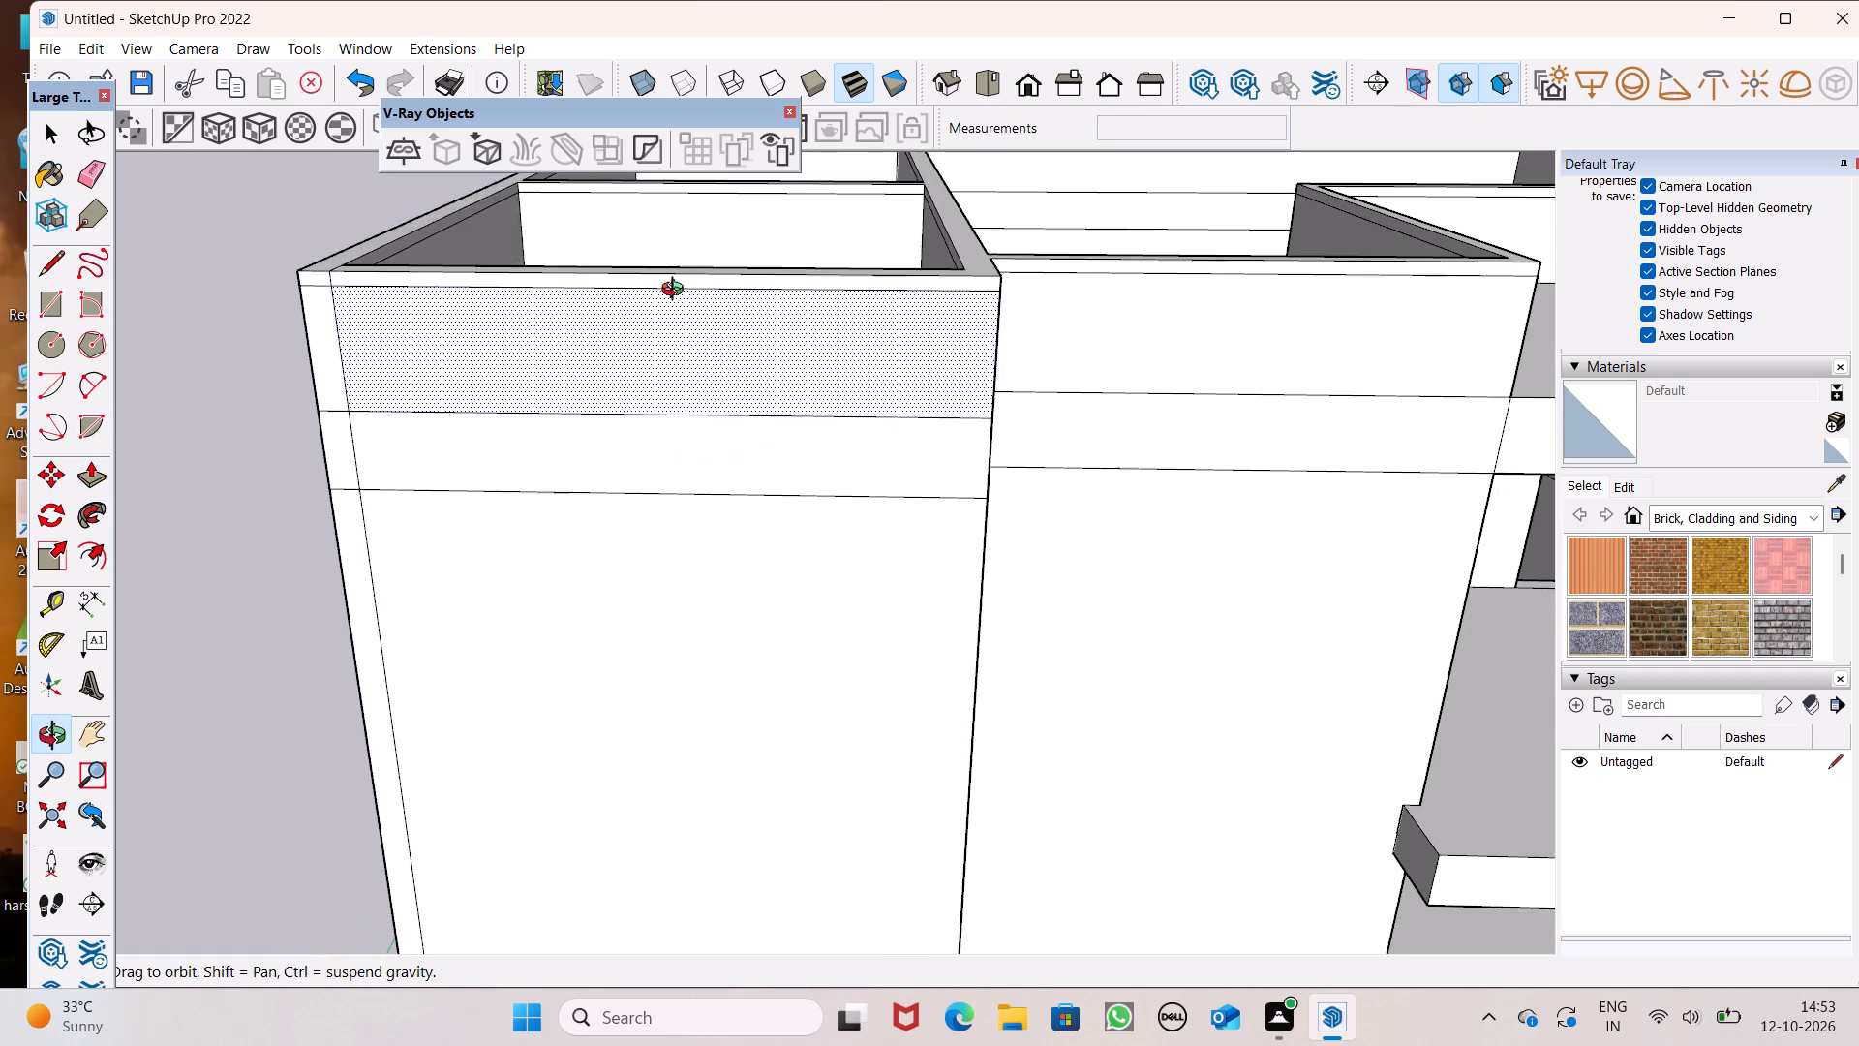
middle_drag(677, 292, 616, 260)
scroll(557, 317, down, 1)
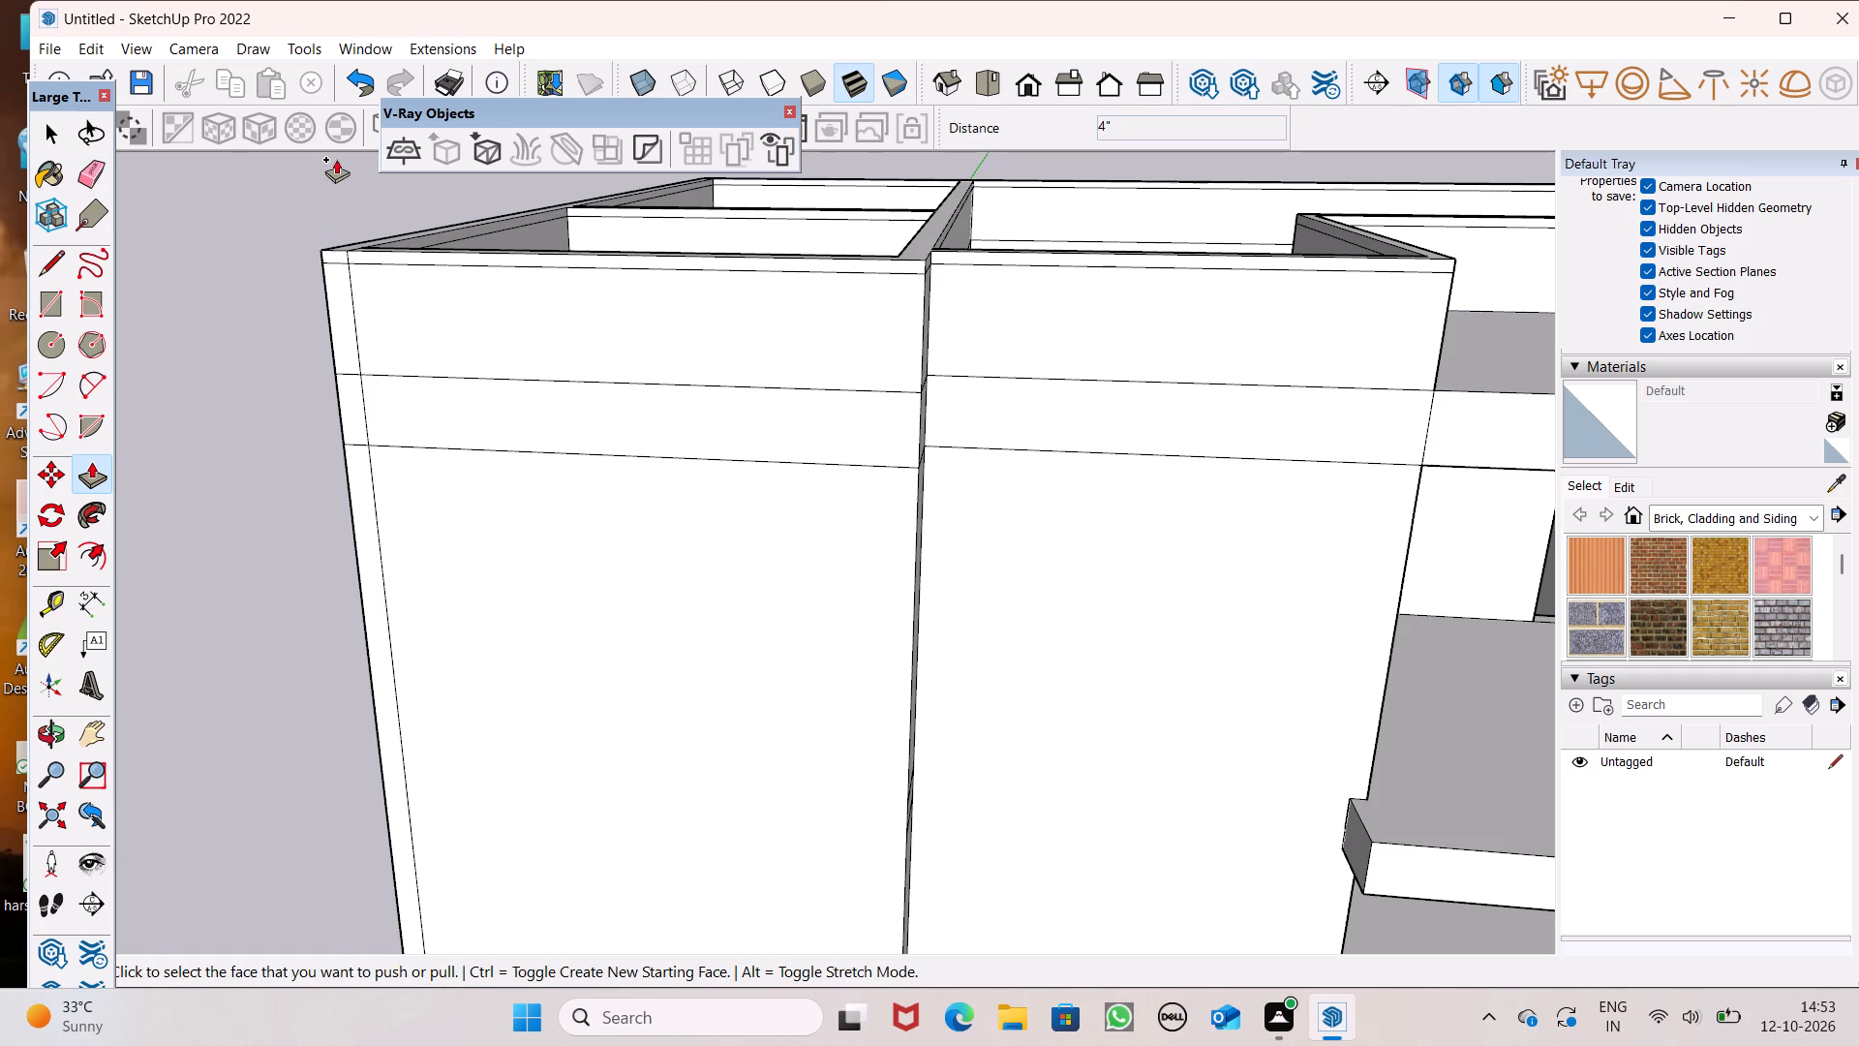
click(109, 182)
drag(371, 332, 357, 334)
click(363, 404)
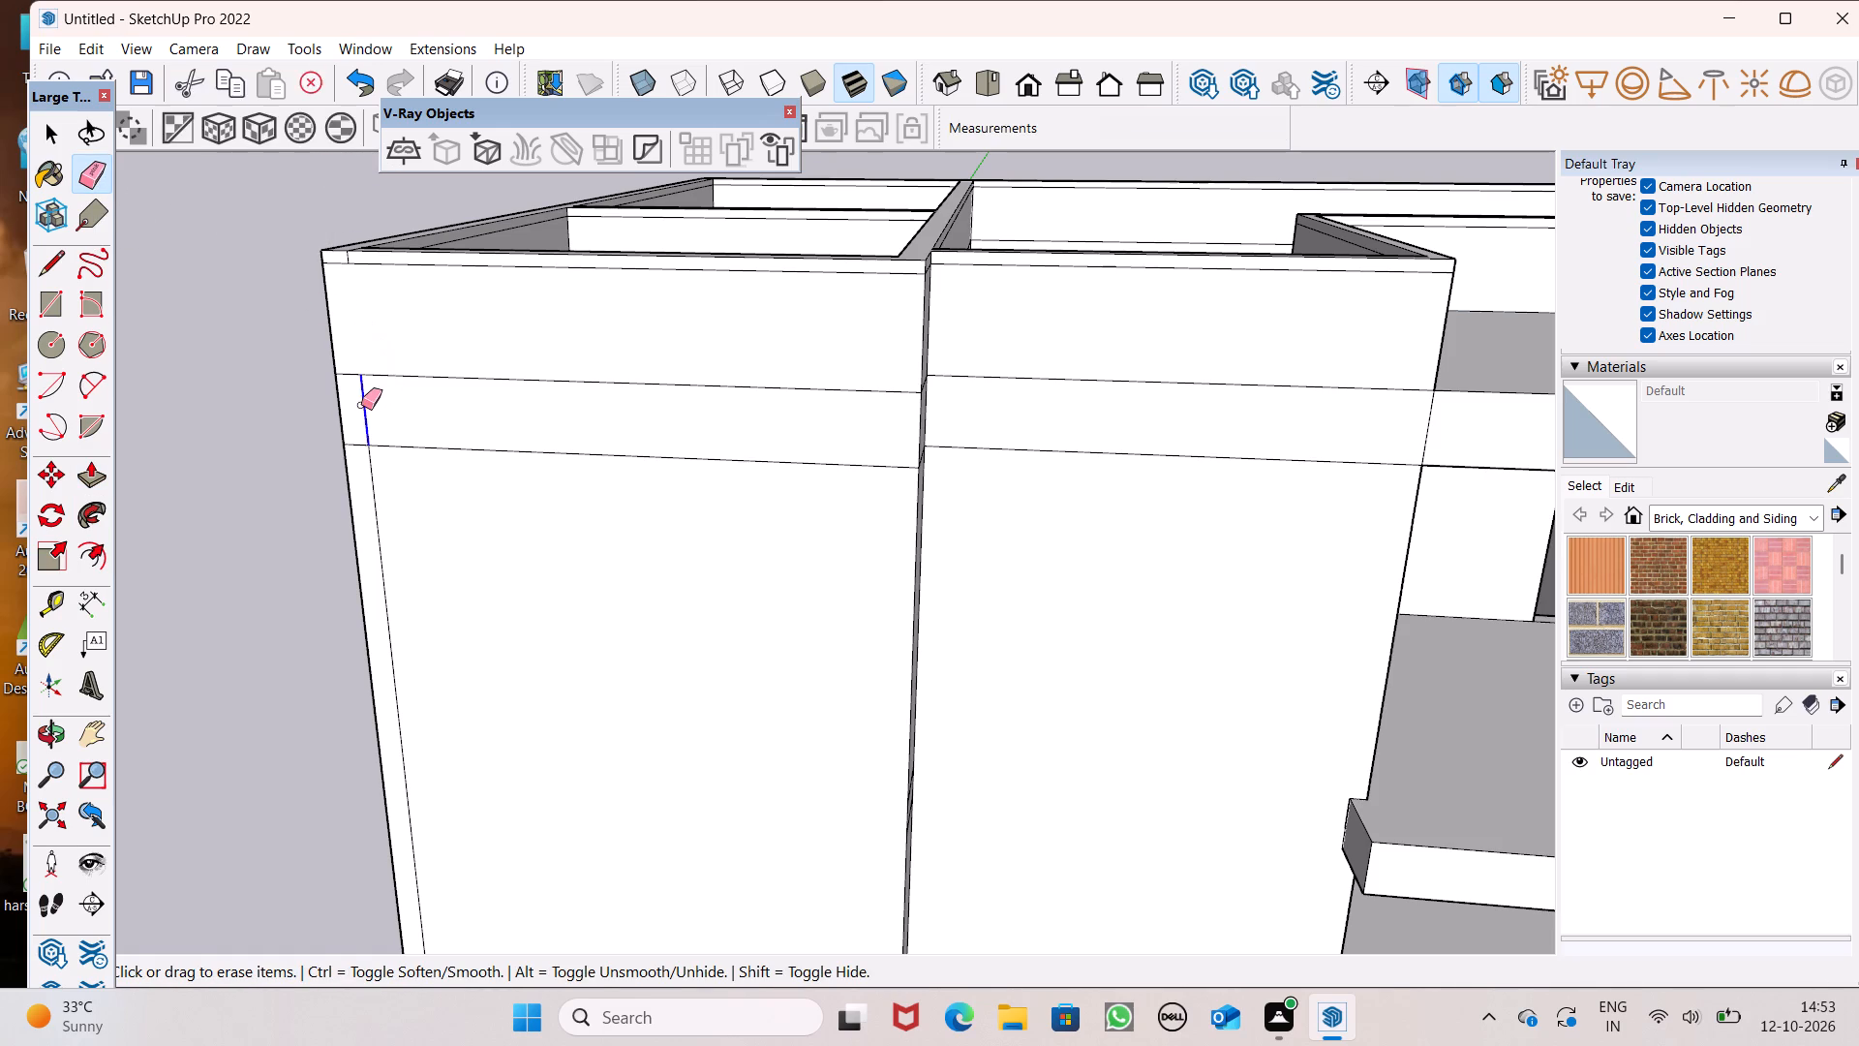
click(401, 369)
Erase the remaining segments of the vertical edge running down the projecting bay's front face below the slab band to the base.
scroll(464, 269, down, 4)
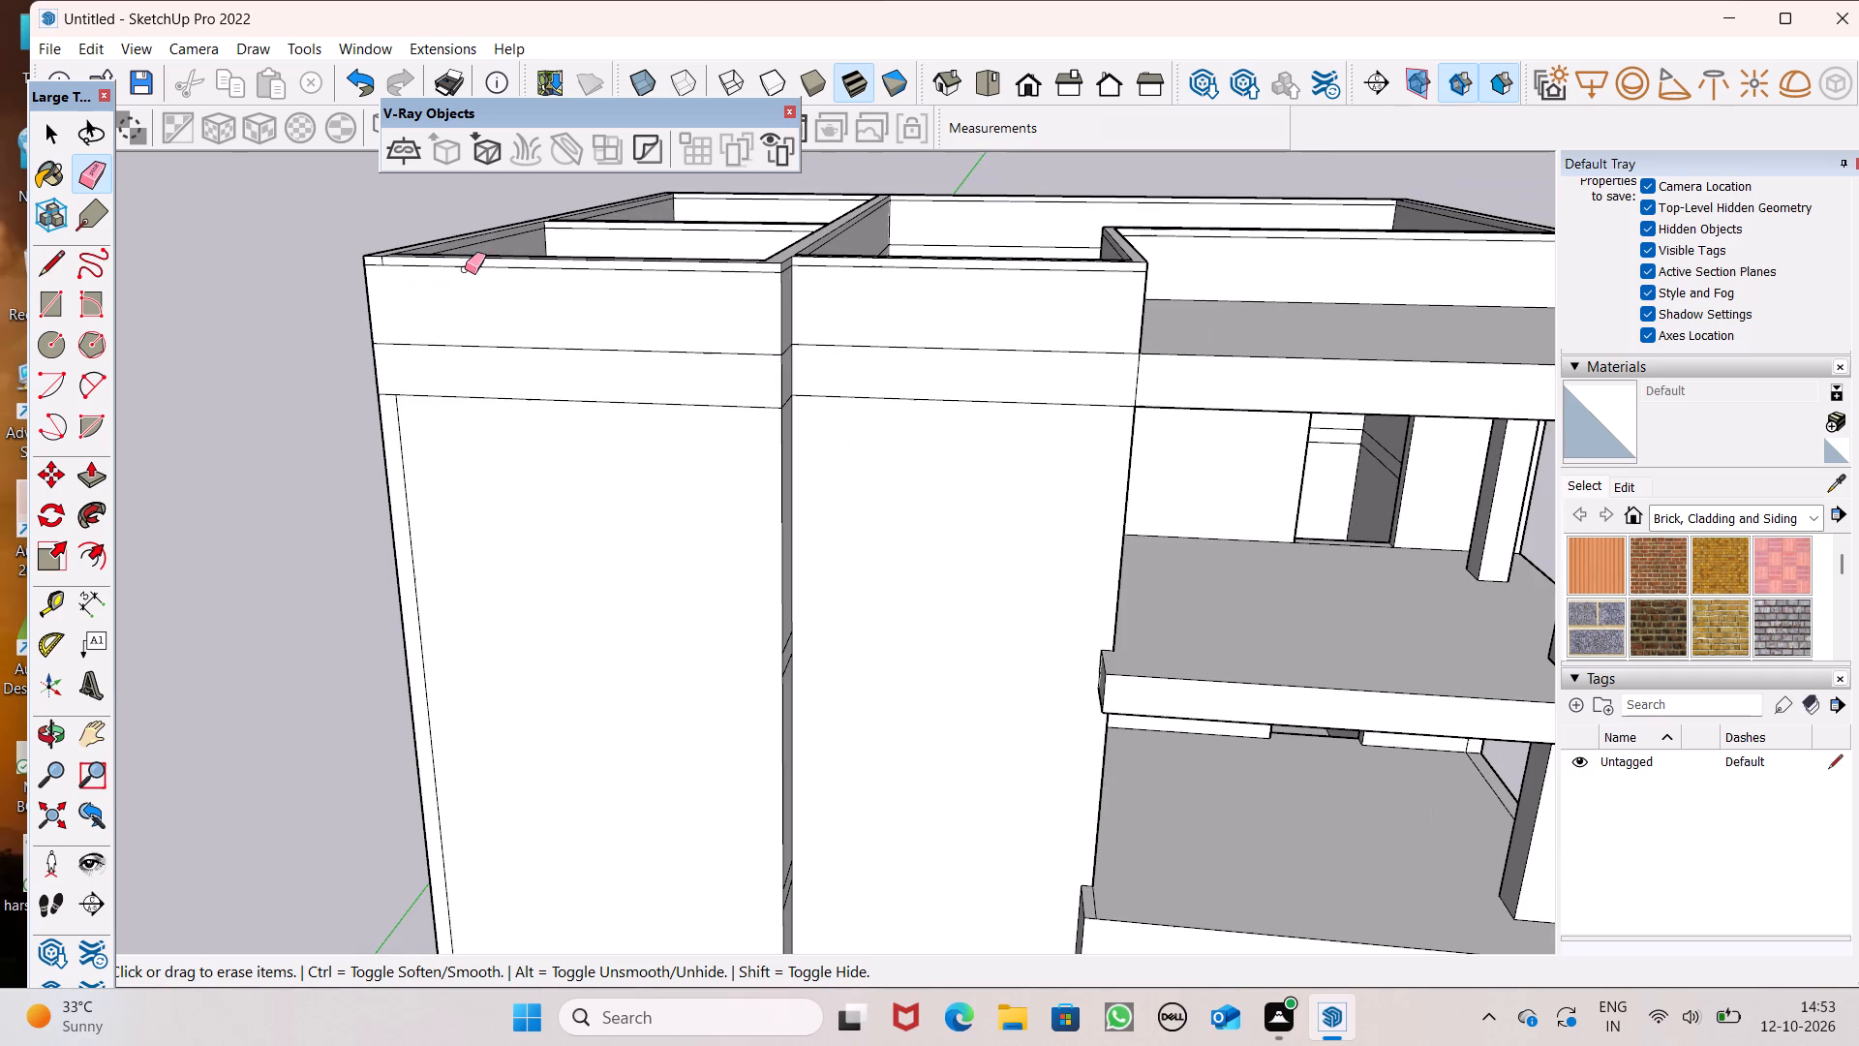
click(395, 510)
drag(424, 473, 406, 488)
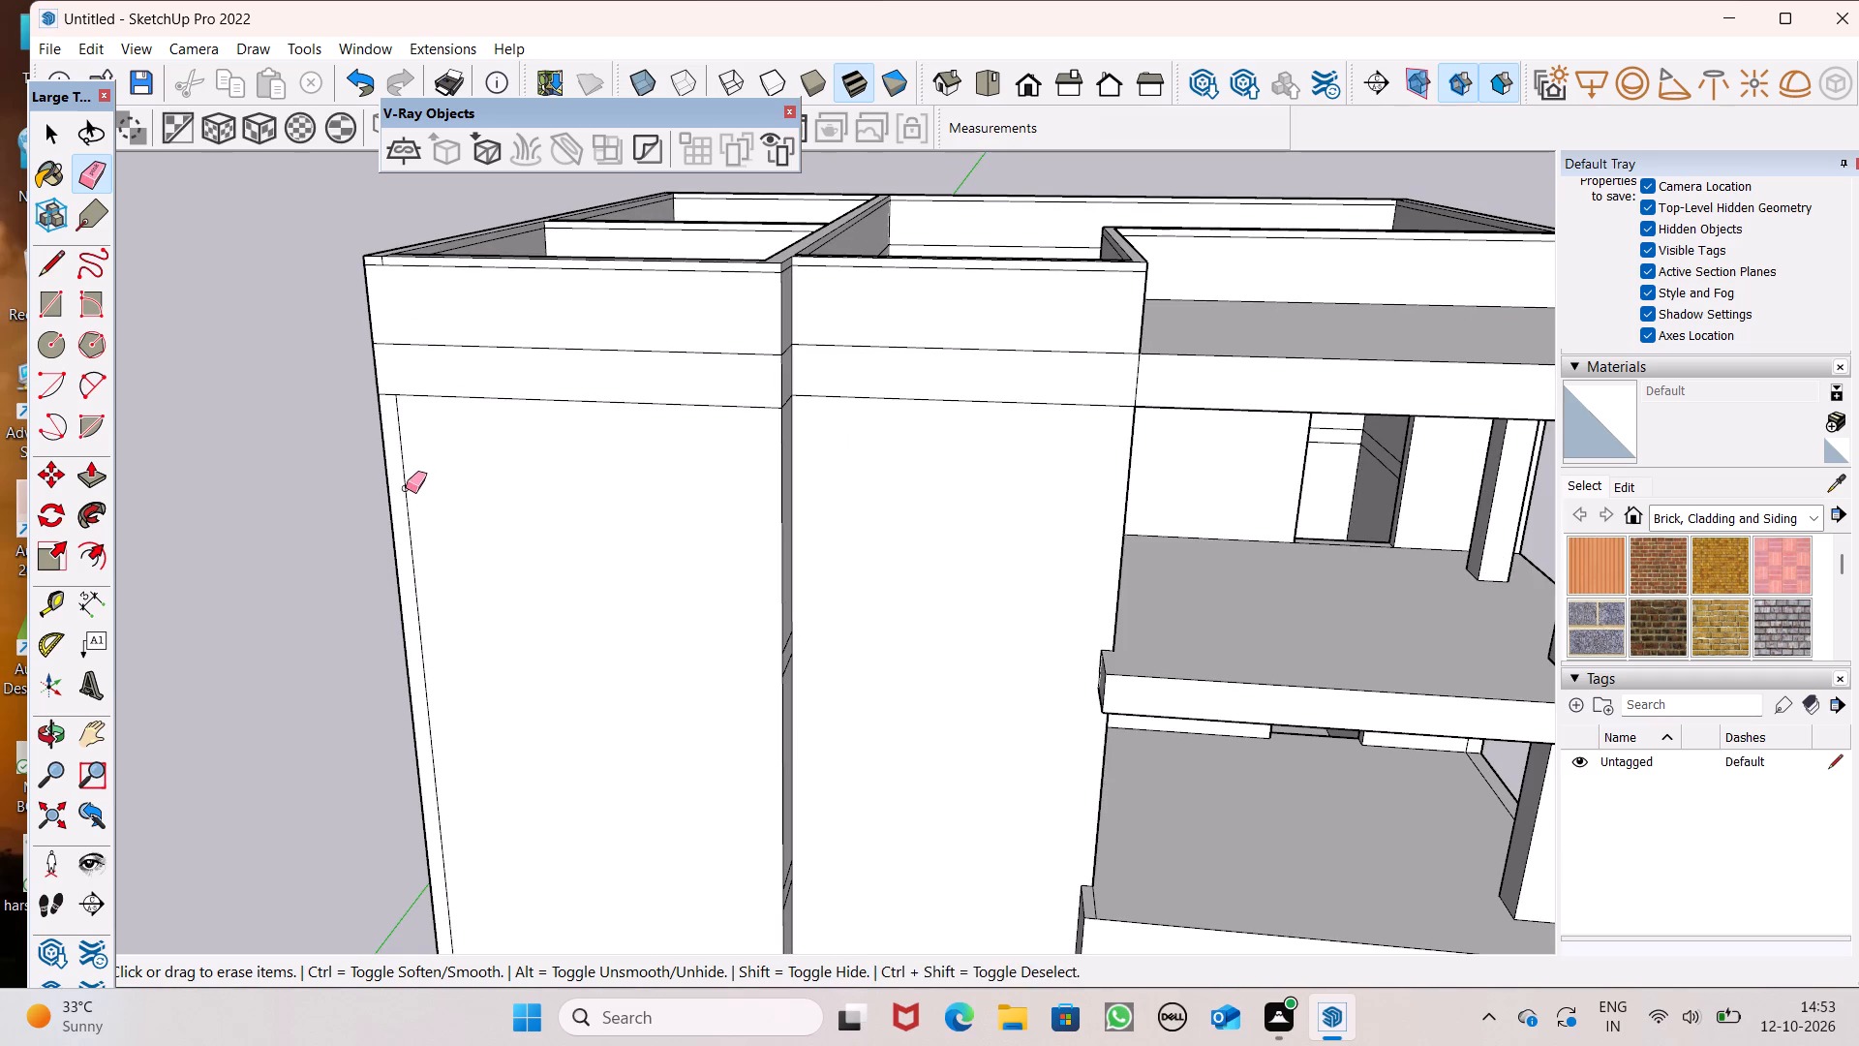
drag(406, 488, 403, 483)
drag(431, 627, 412, 656)
scroll(513, 449, down, 8)
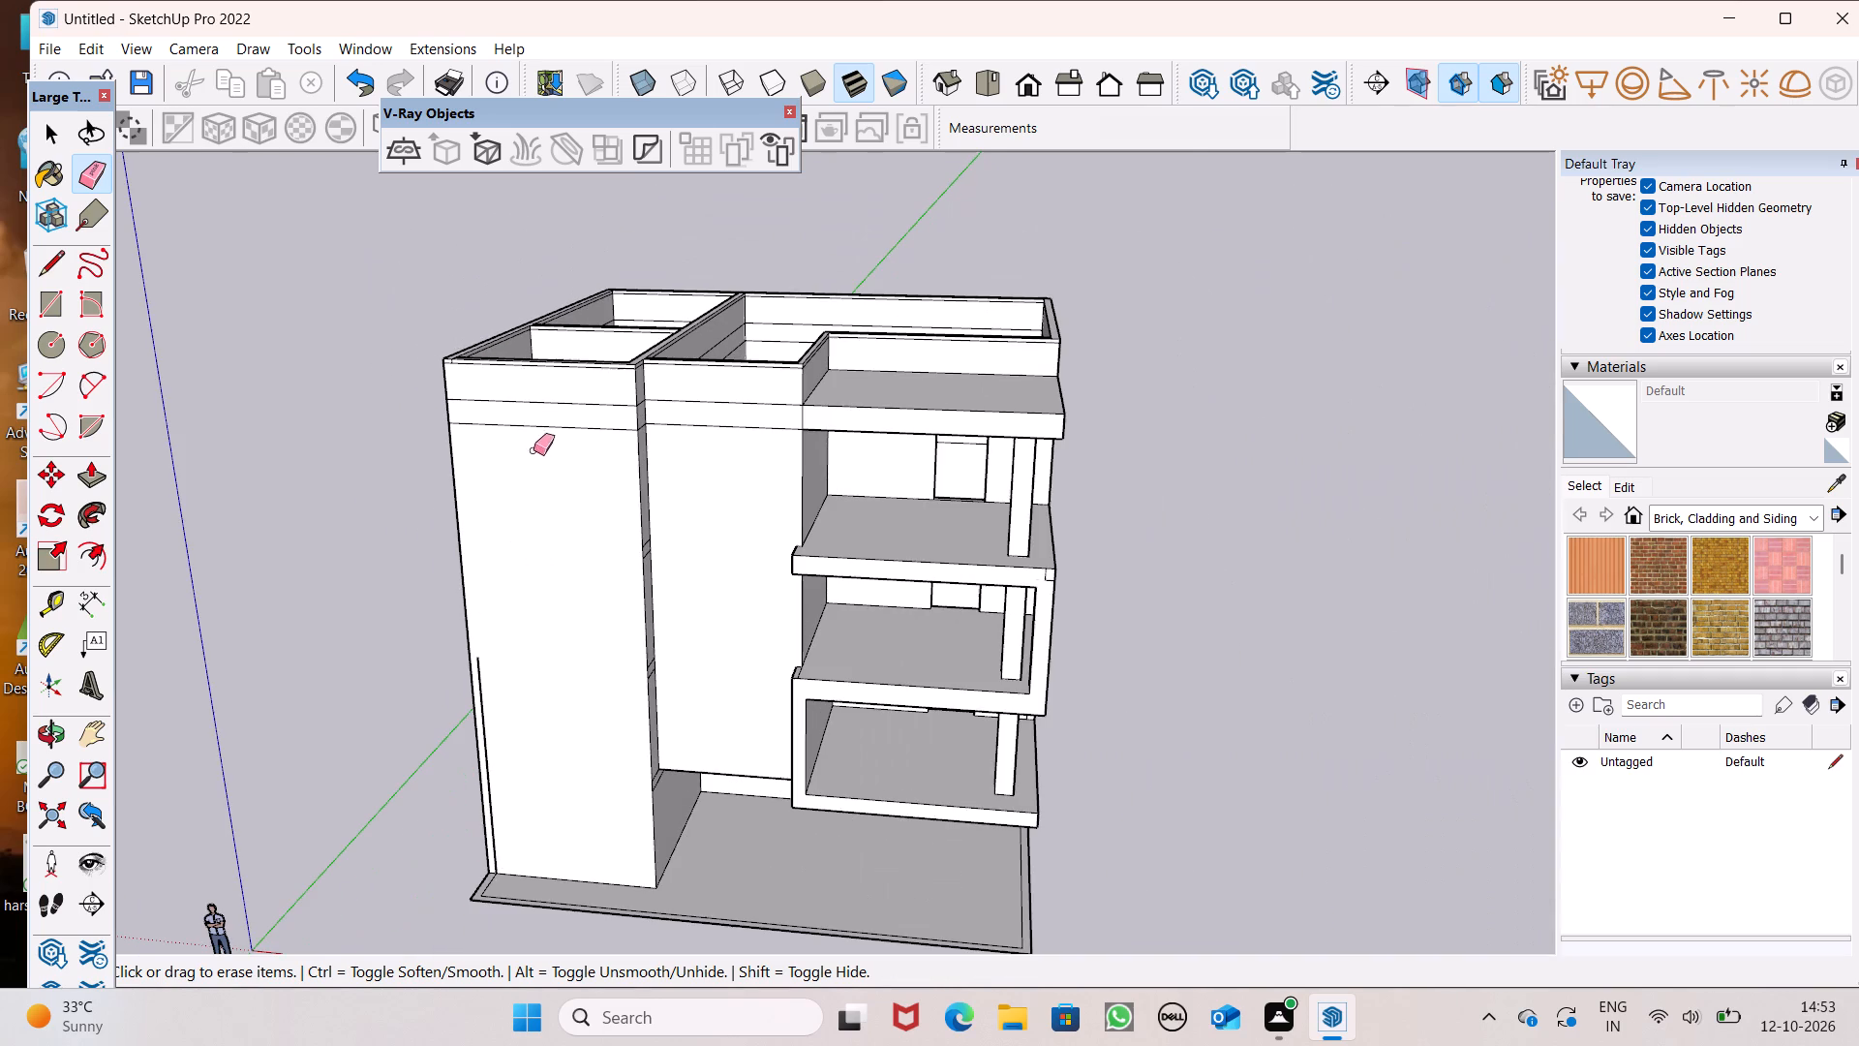
scroll(488, 817, up, 7)
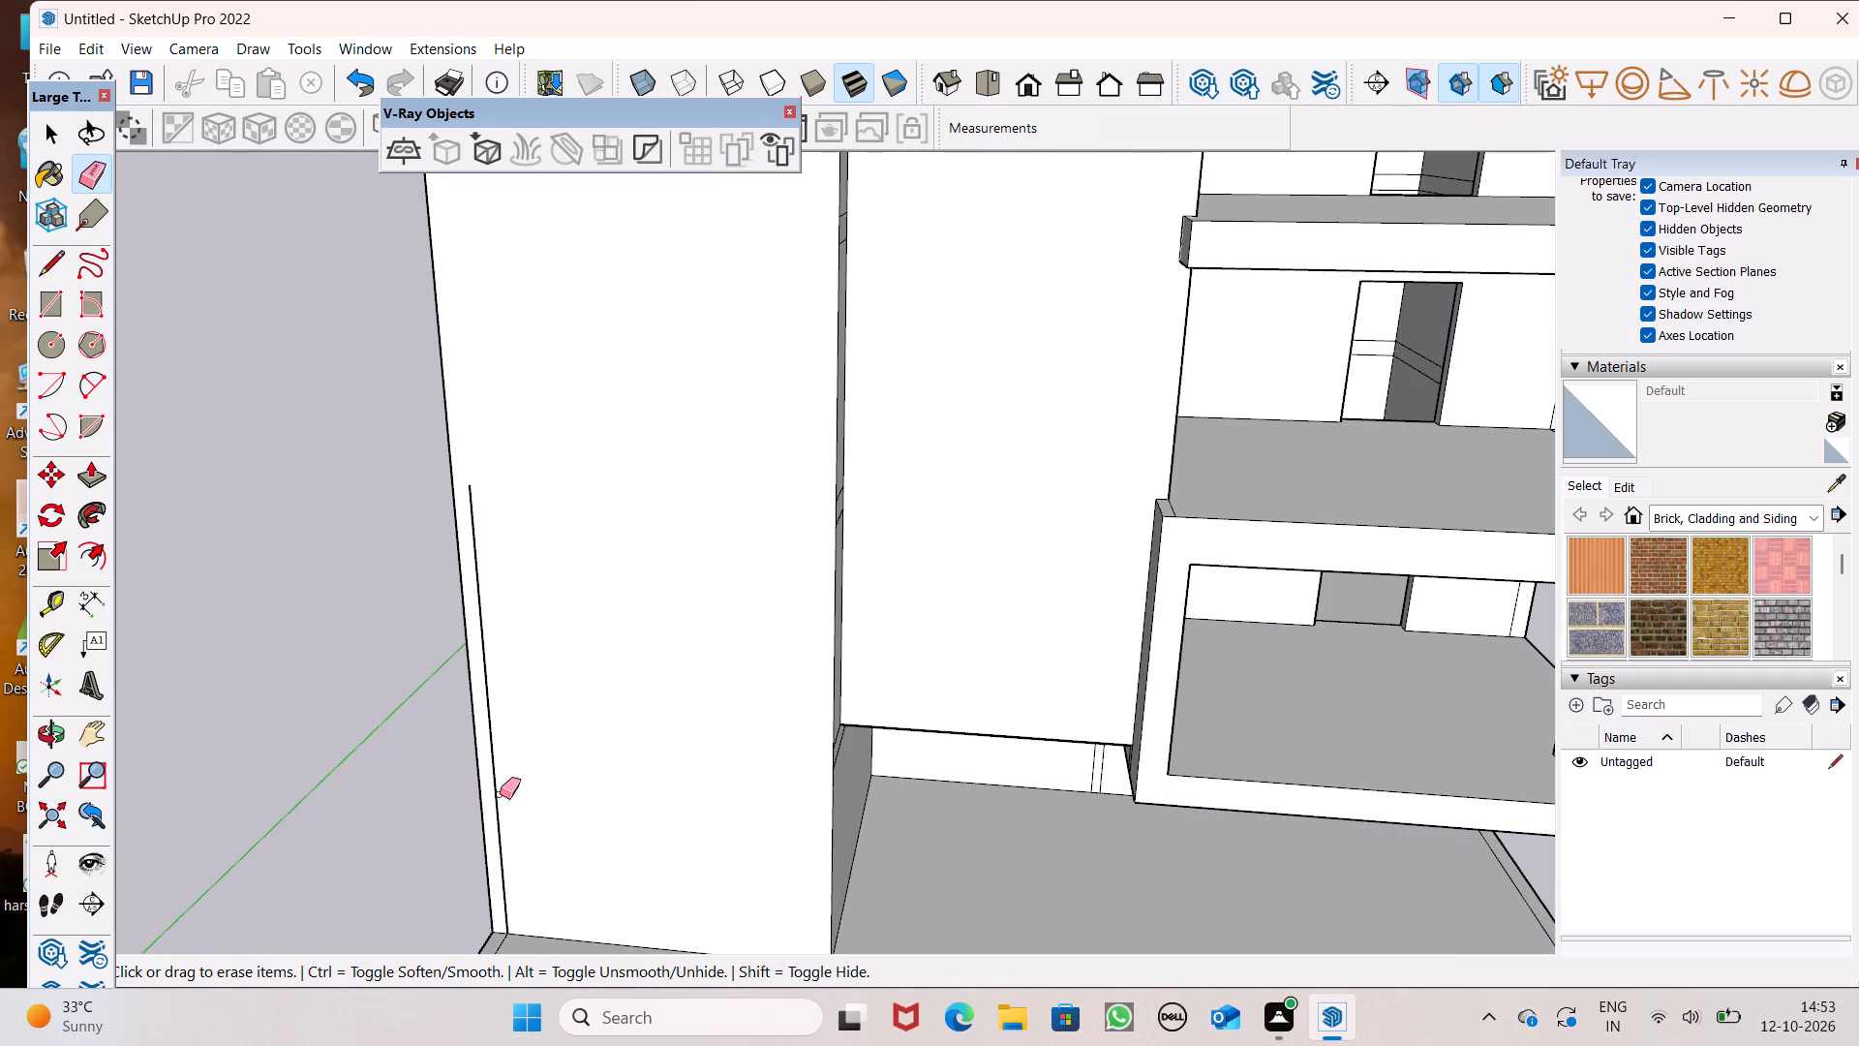
click(500, 795)
click(484, 692)
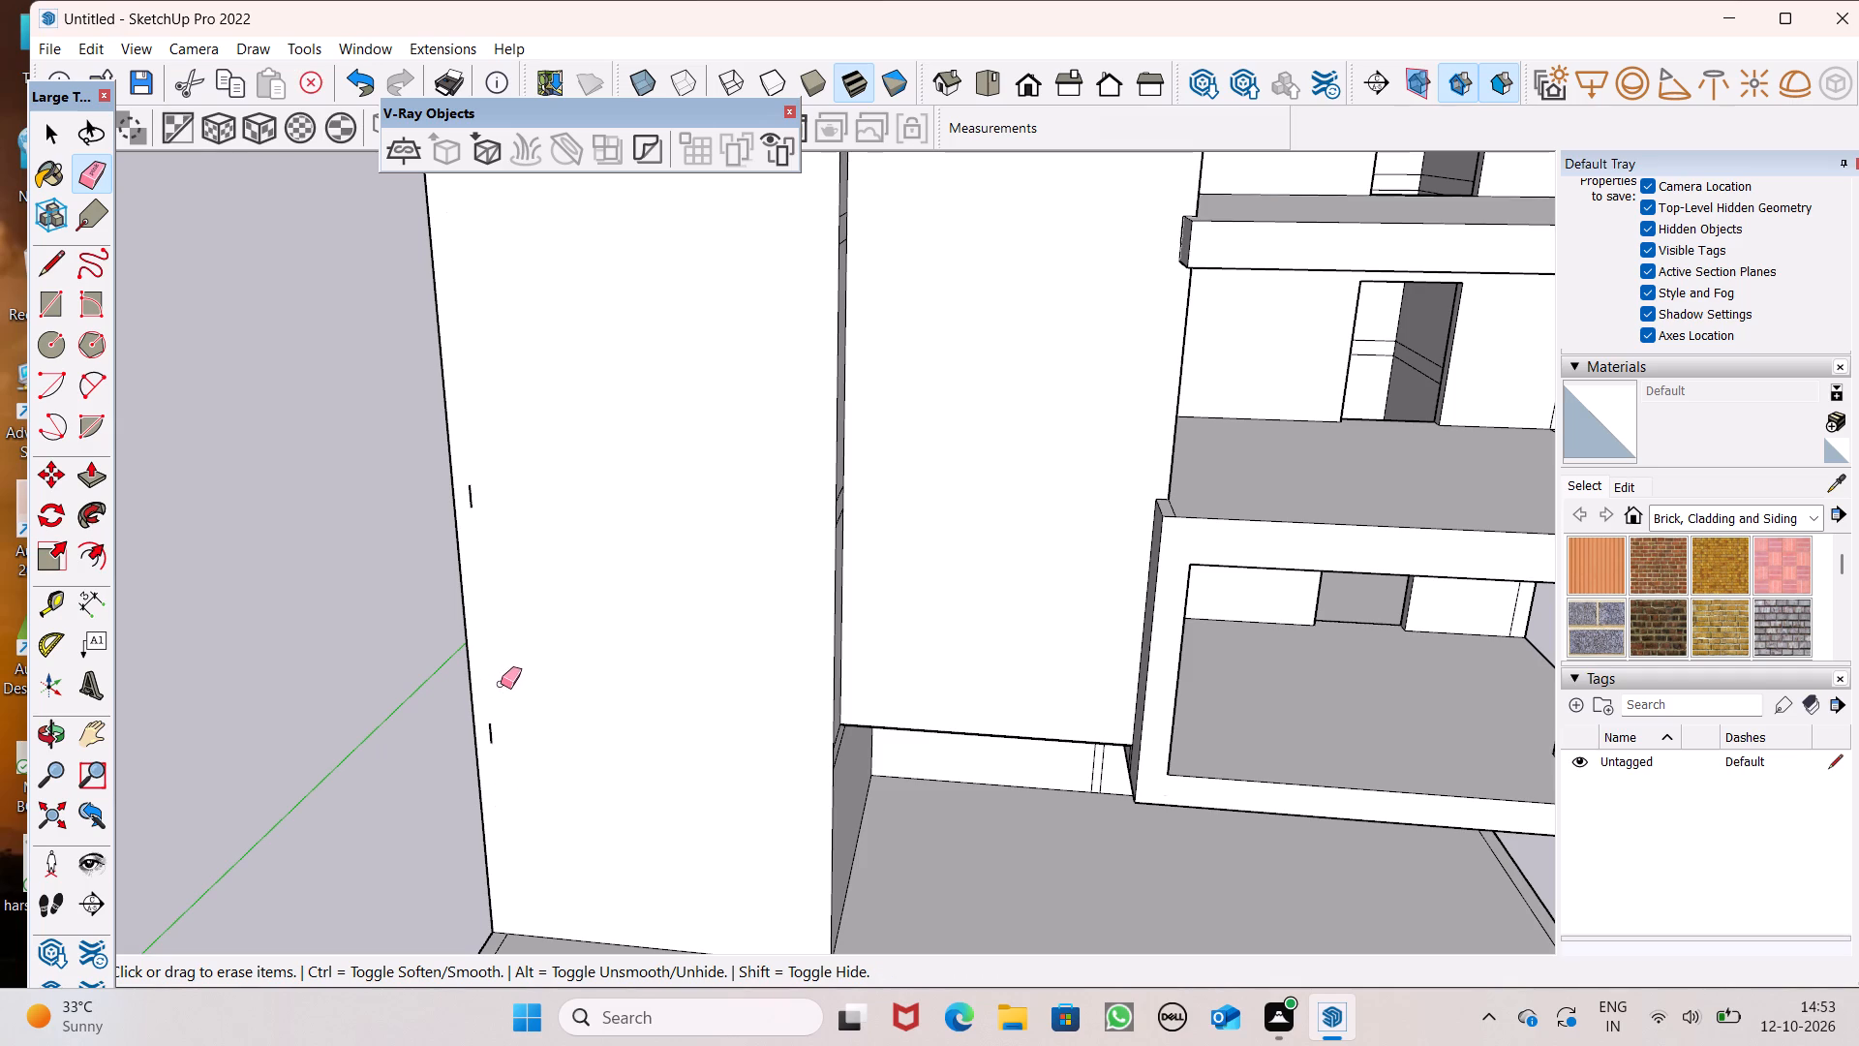
drag(488, 712, 495, 738)
click(472, 503)
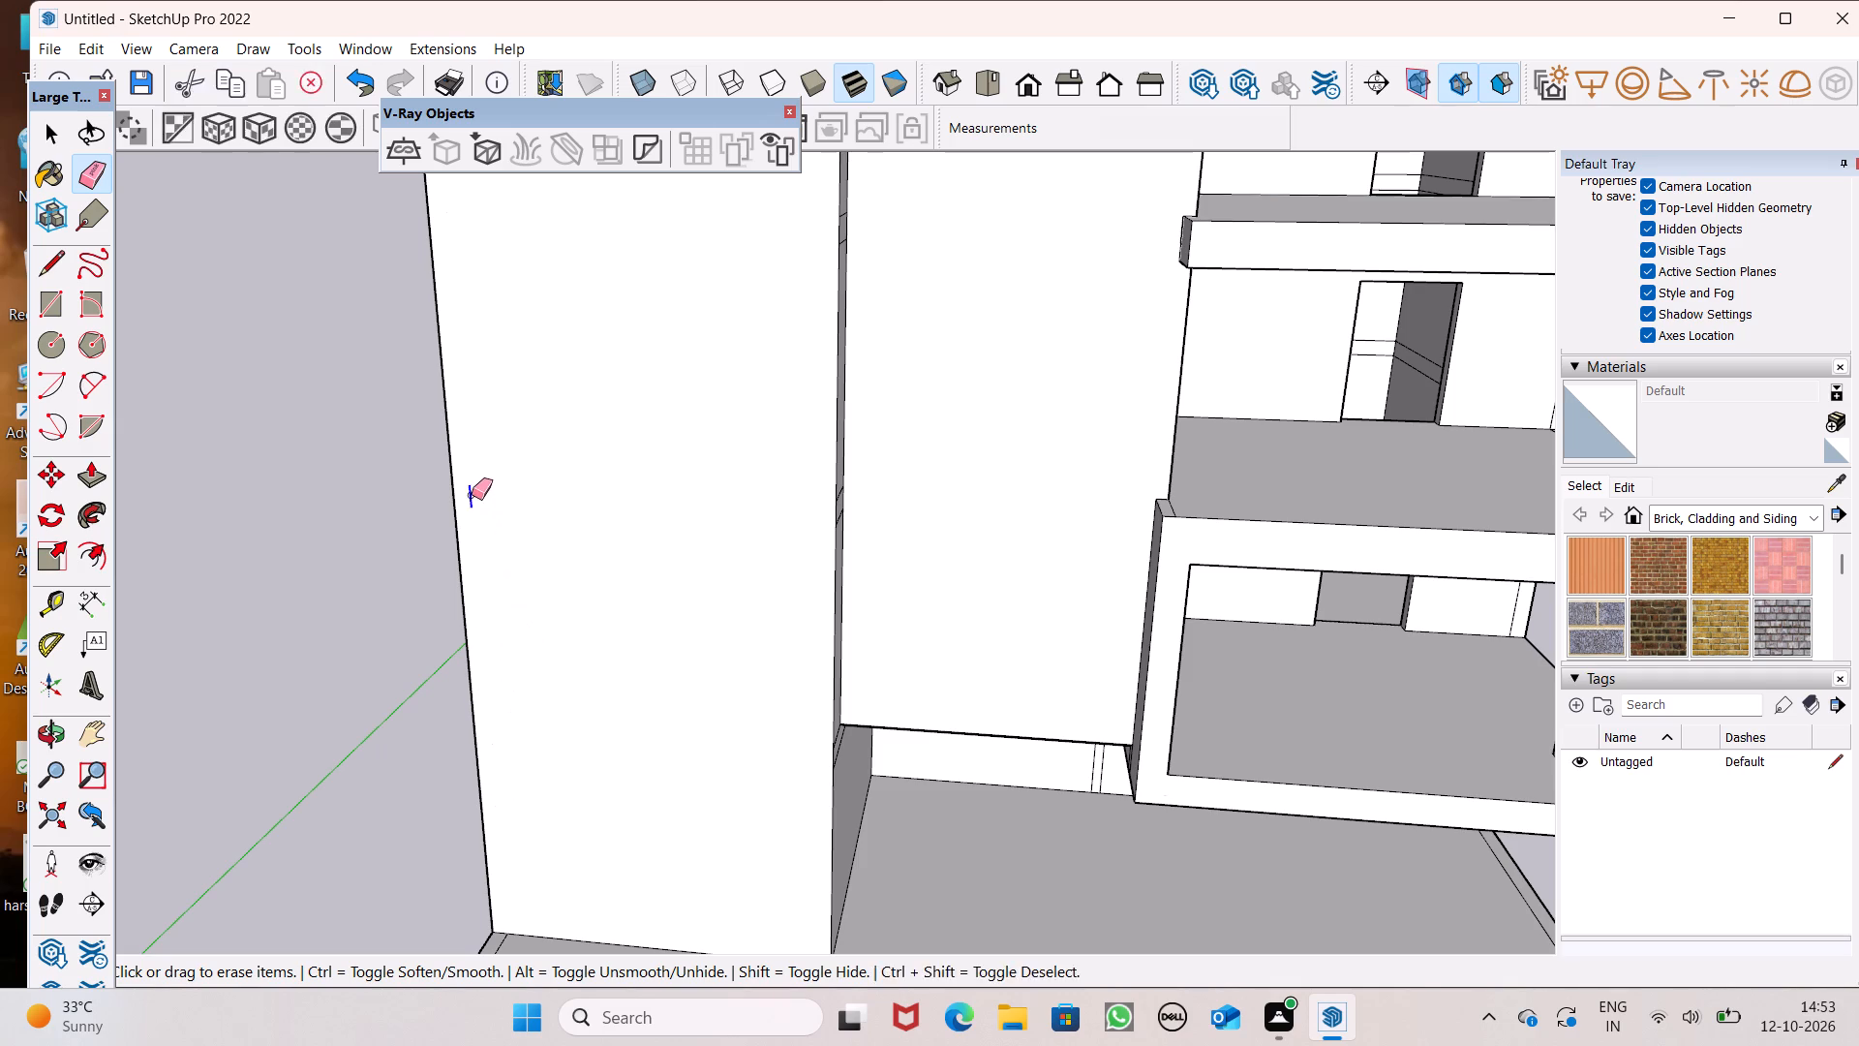
key(space)
Examine the raised parapet, interior wall faces and balcony roof slab from above and around the building.
scroll(603, 595, down, 6)
scroll(674, 541, down, 6)
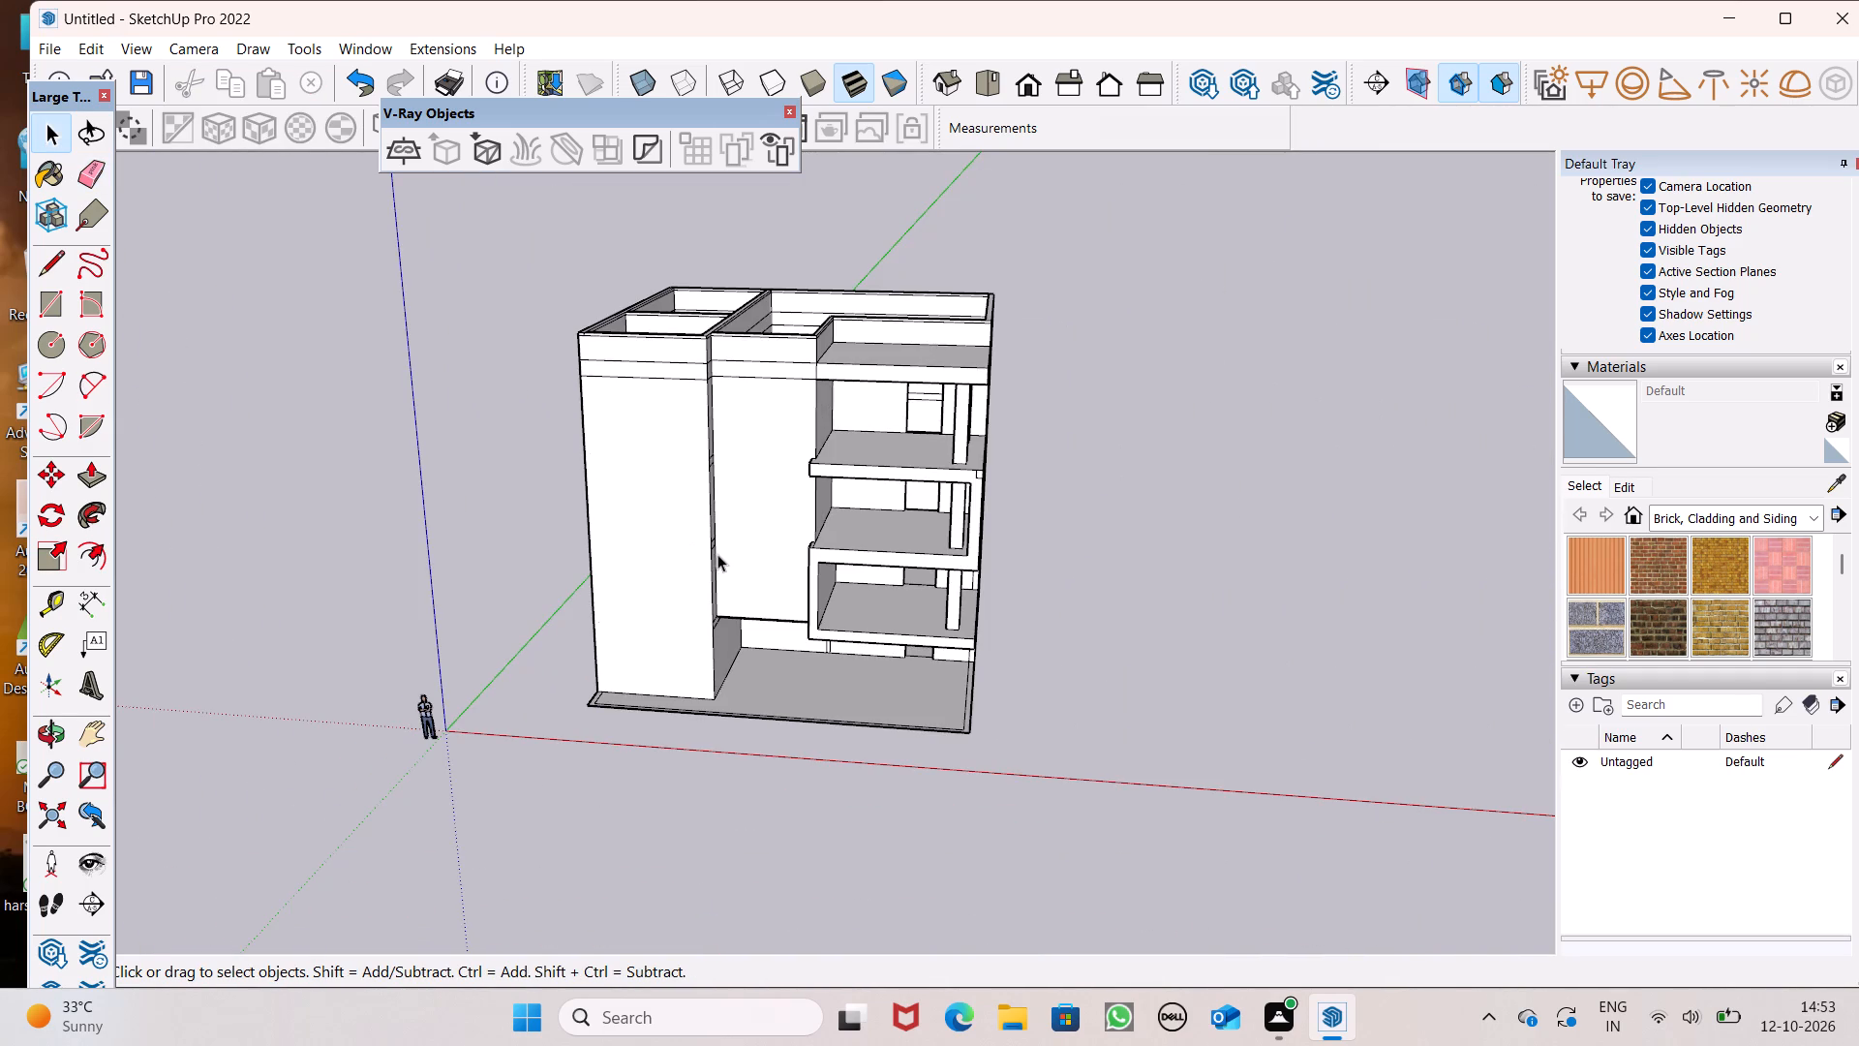
middle_drag(686, 562, 13, 834)
scroll(1036, 400, up, 6)
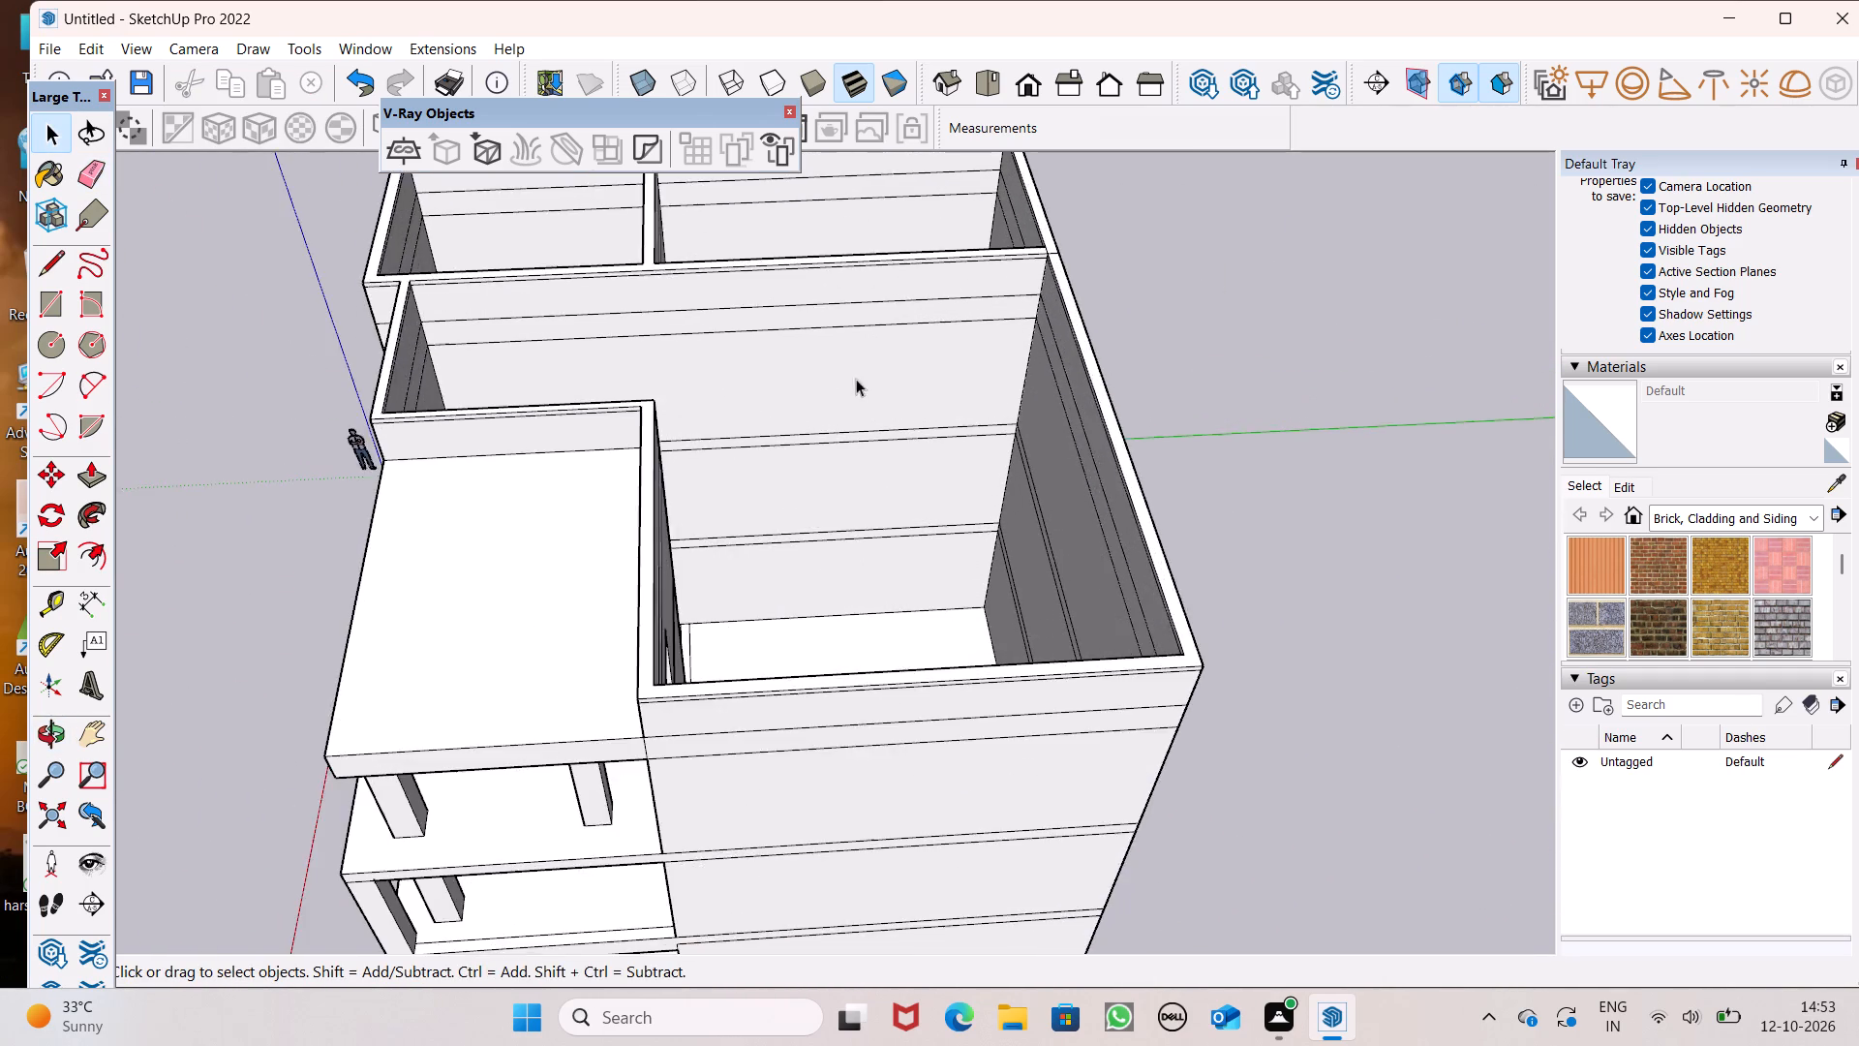
middle_drag(865, 415, 1394, 450)
scroll(823, 574, up, 1)
middle_drag(823, 578, 1120, 591)
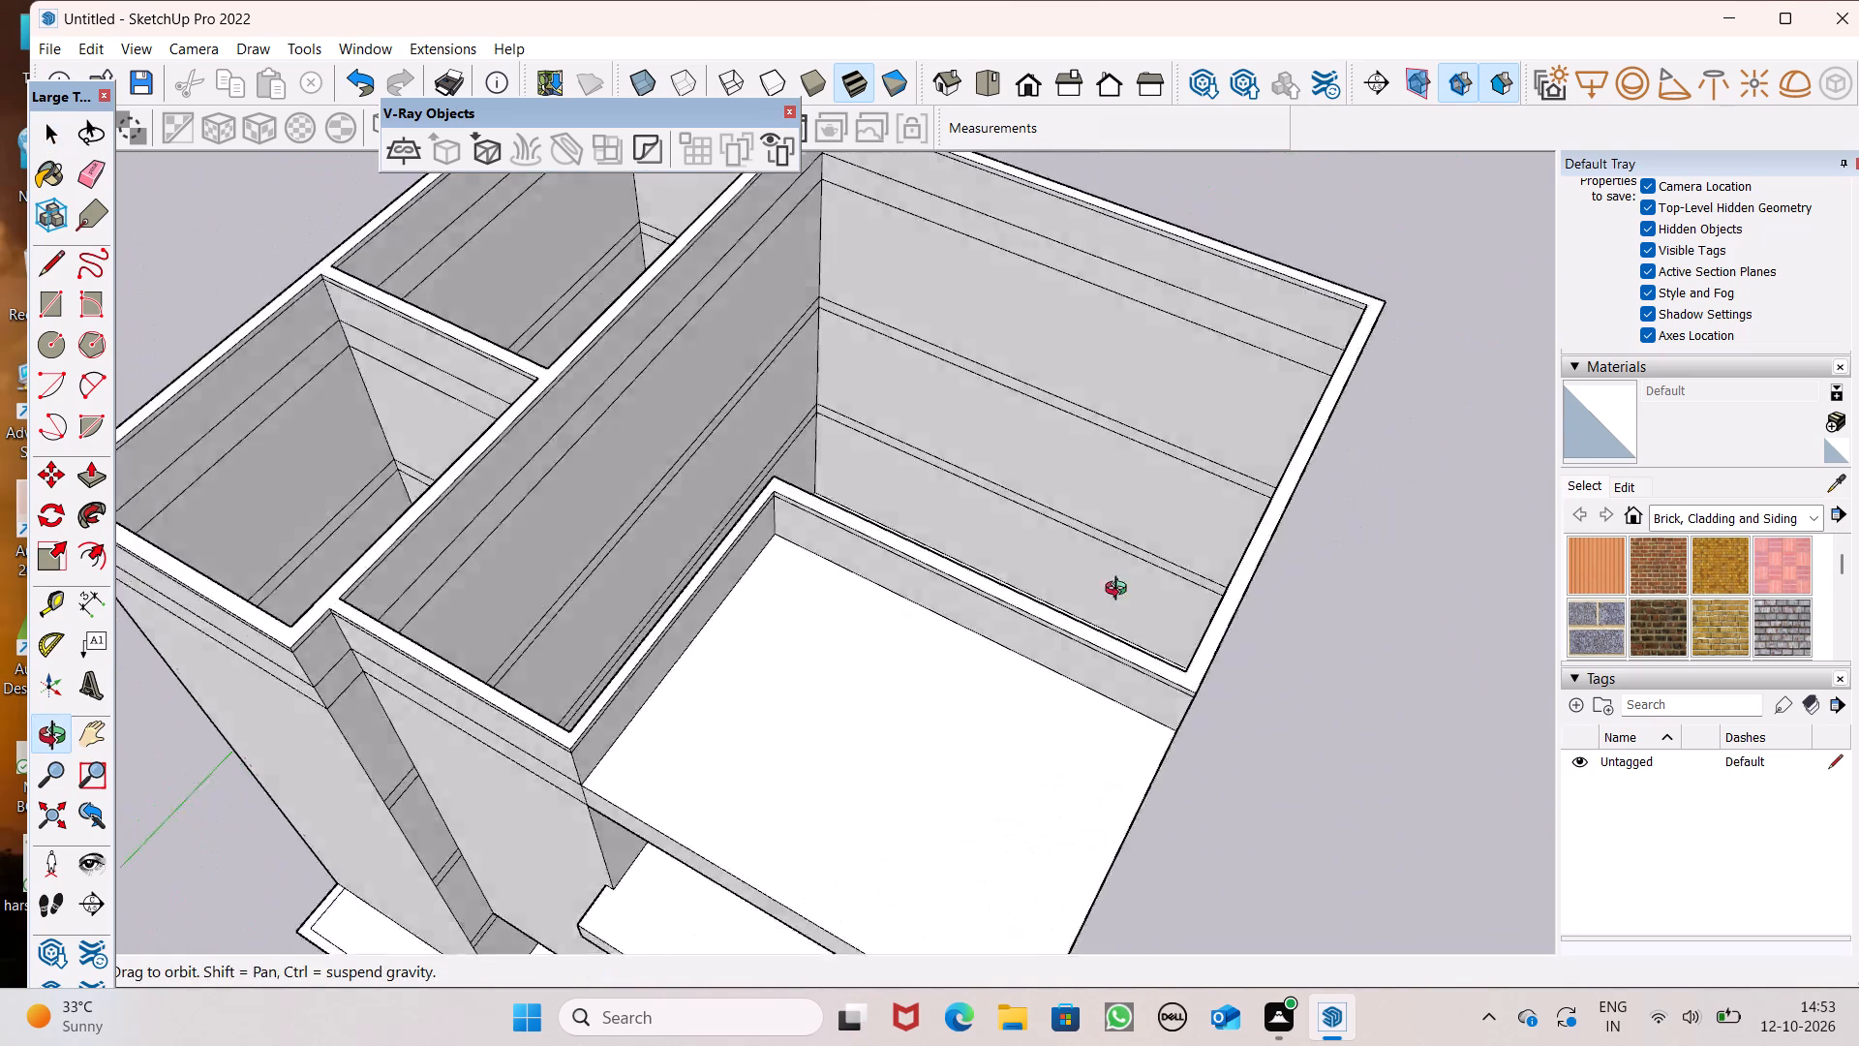
middle_drag(1120, 591, 1304, 545)
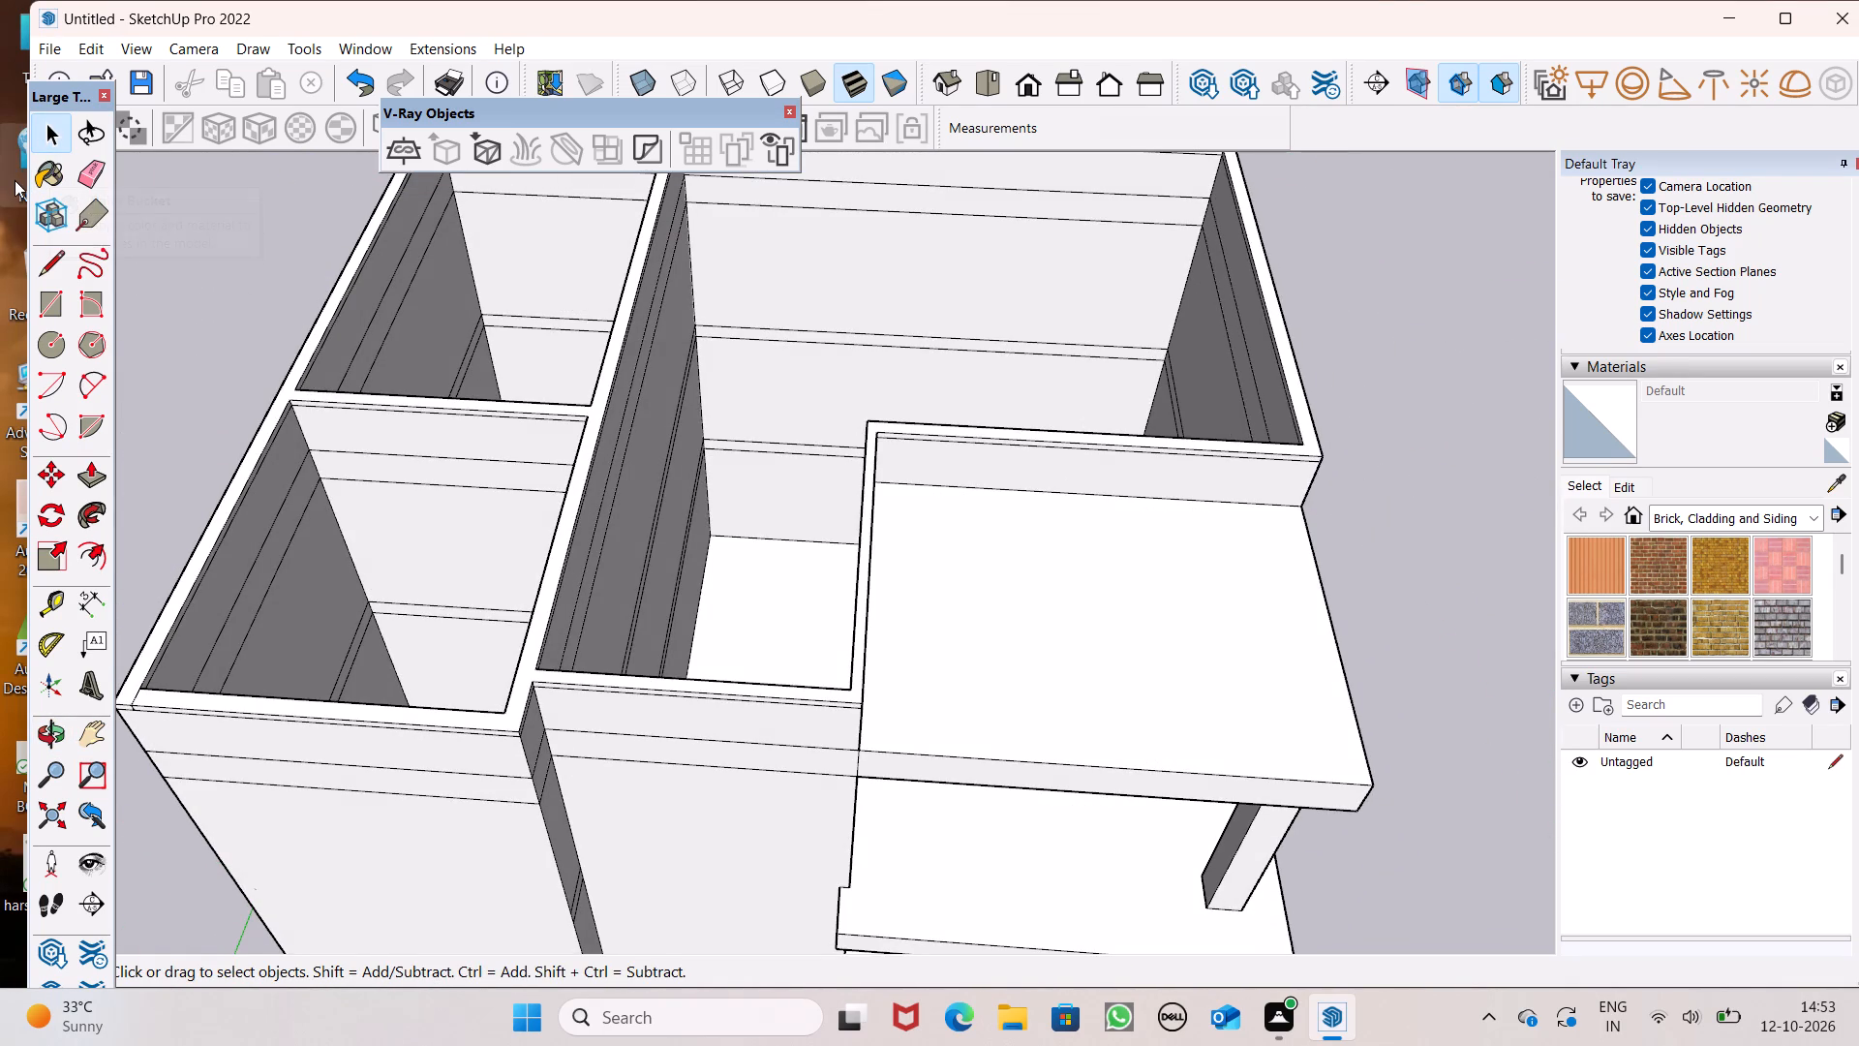
scroll(30, 195, down, 5)
scroll(321, 0, down, 4)
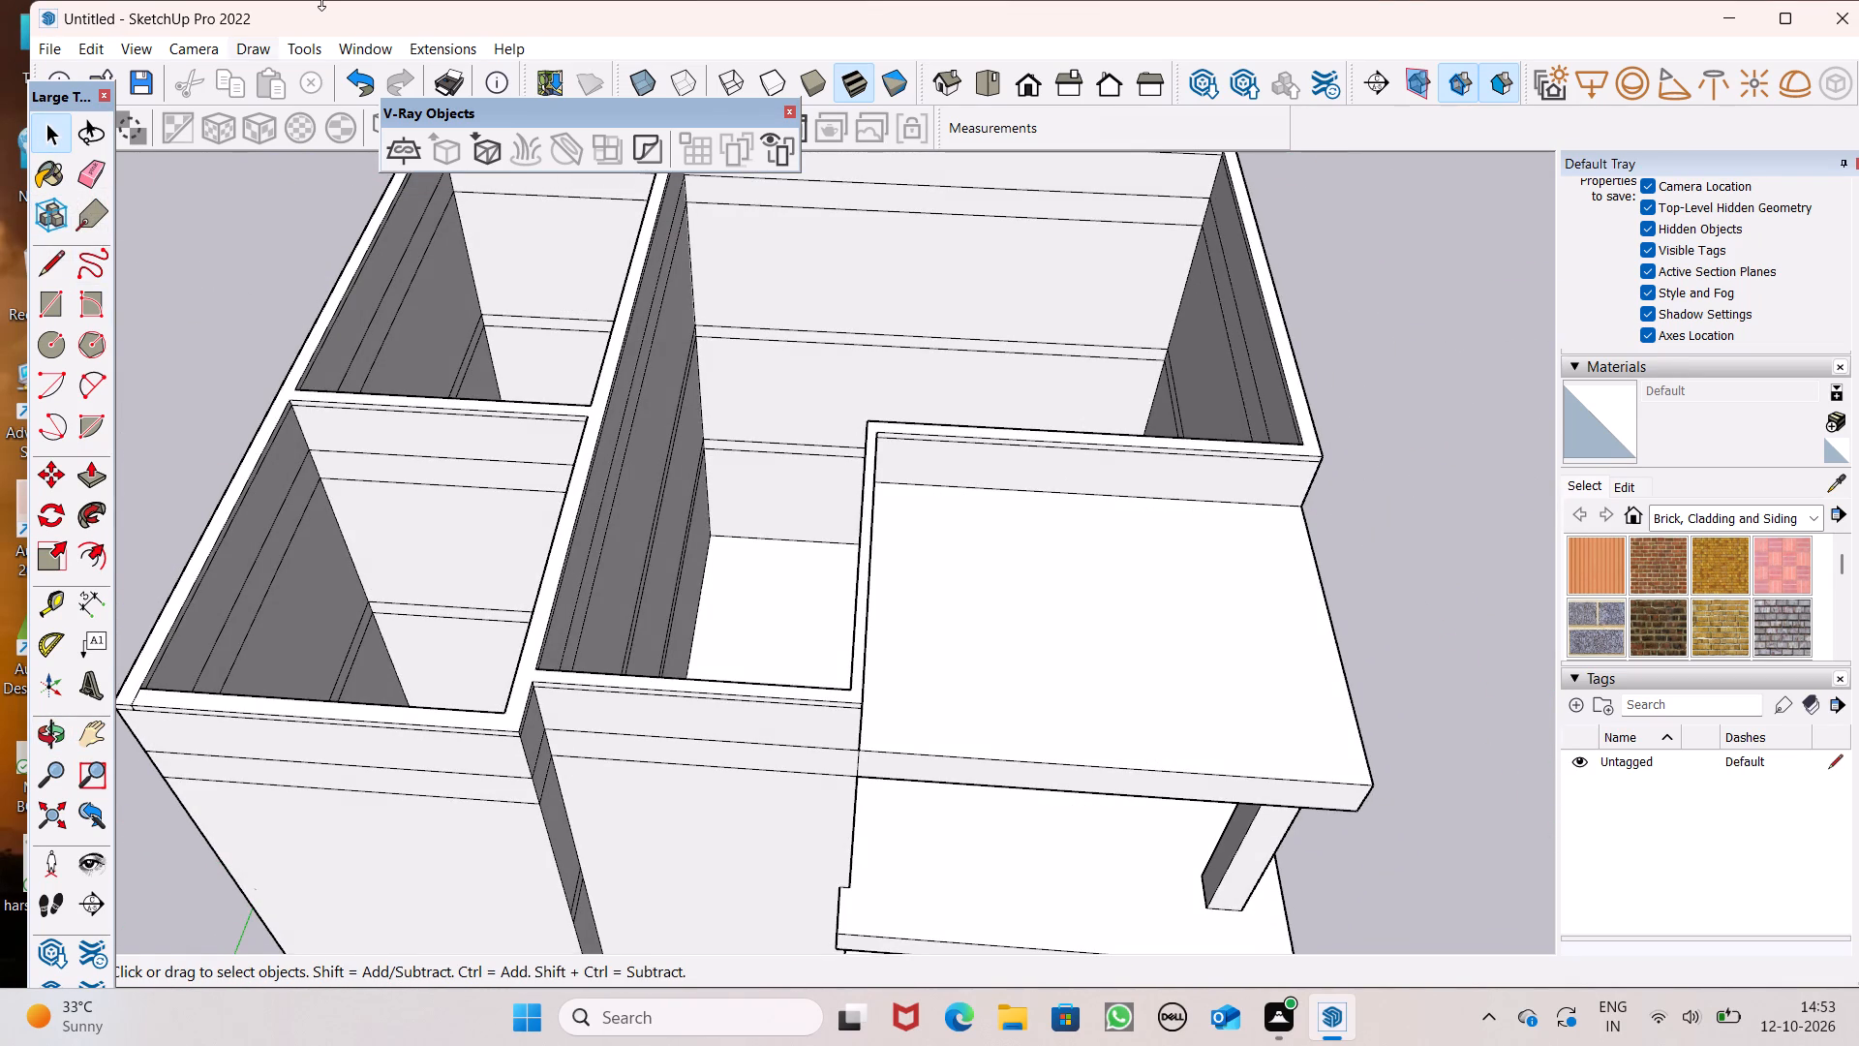
scroll(322, 0, down, 4)
scroll(622, 318, down, 10)
middle_drag(589, 447, 602, 256)
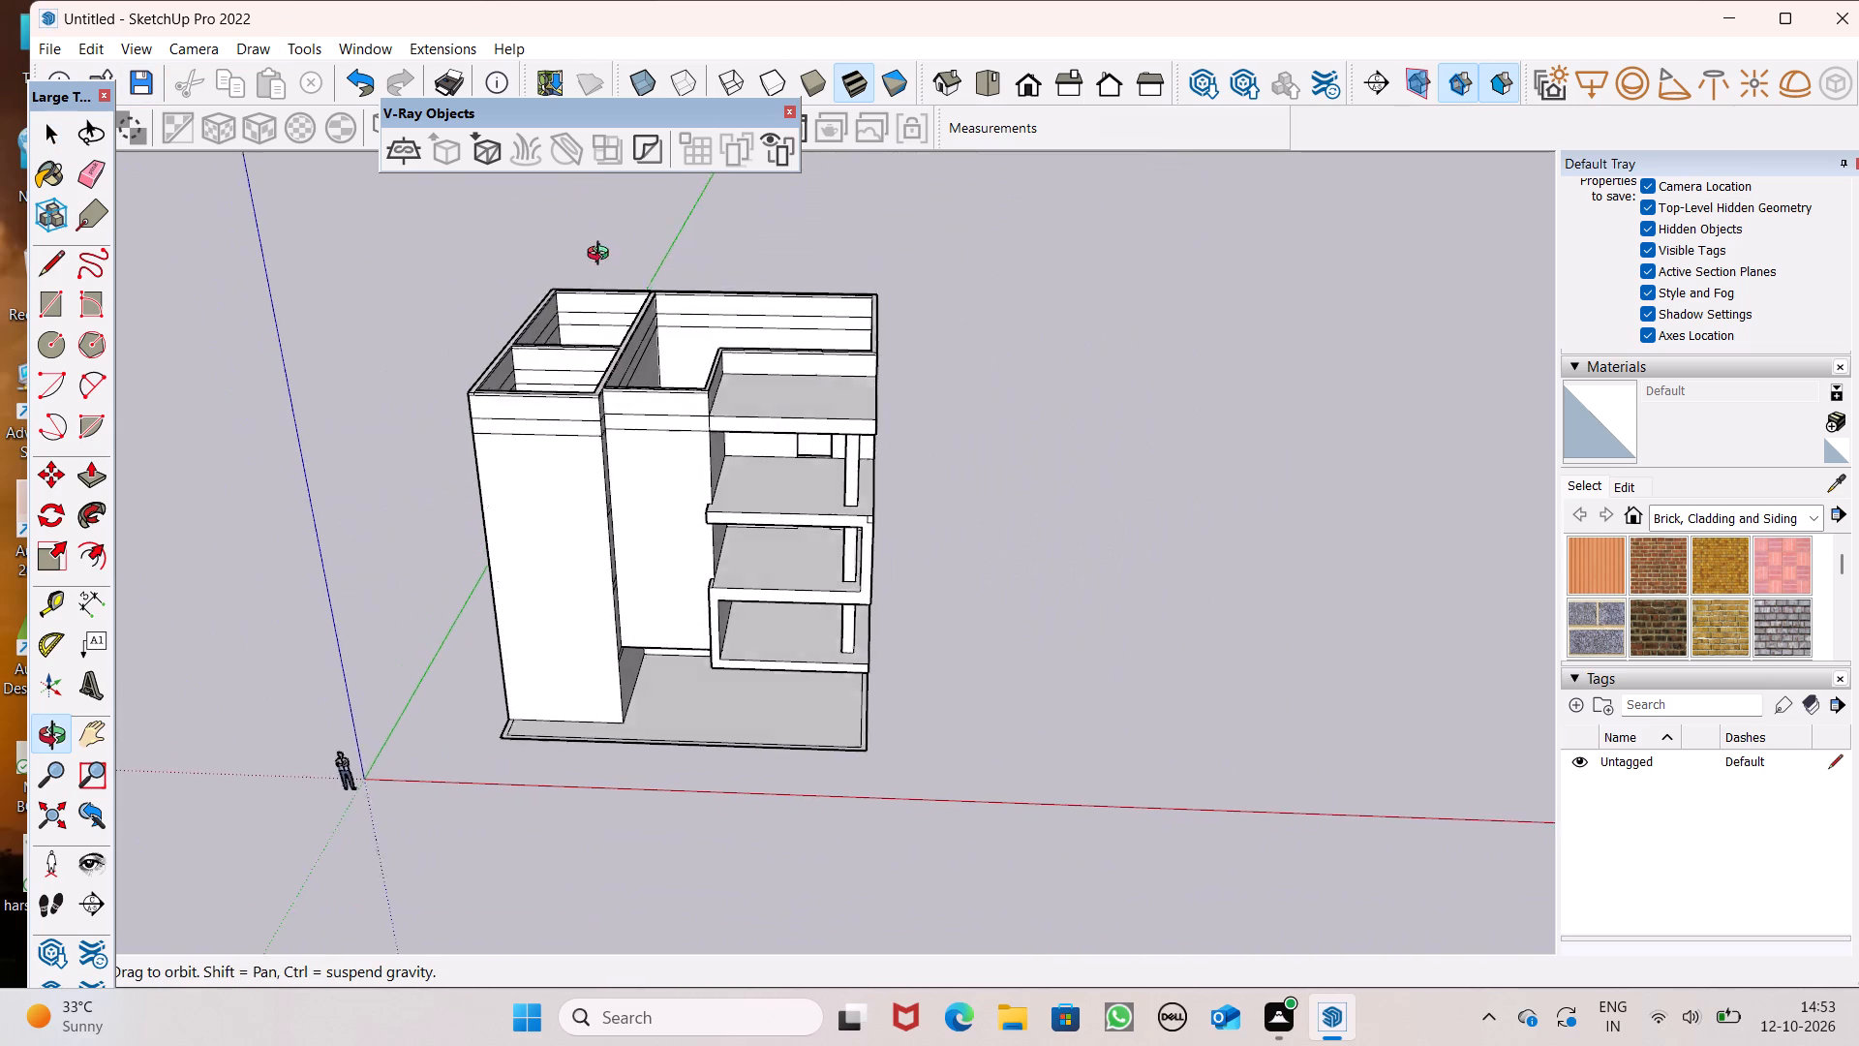
middle_drag(602, 256, 602, 254)
scroll(497, 491, up, 3)
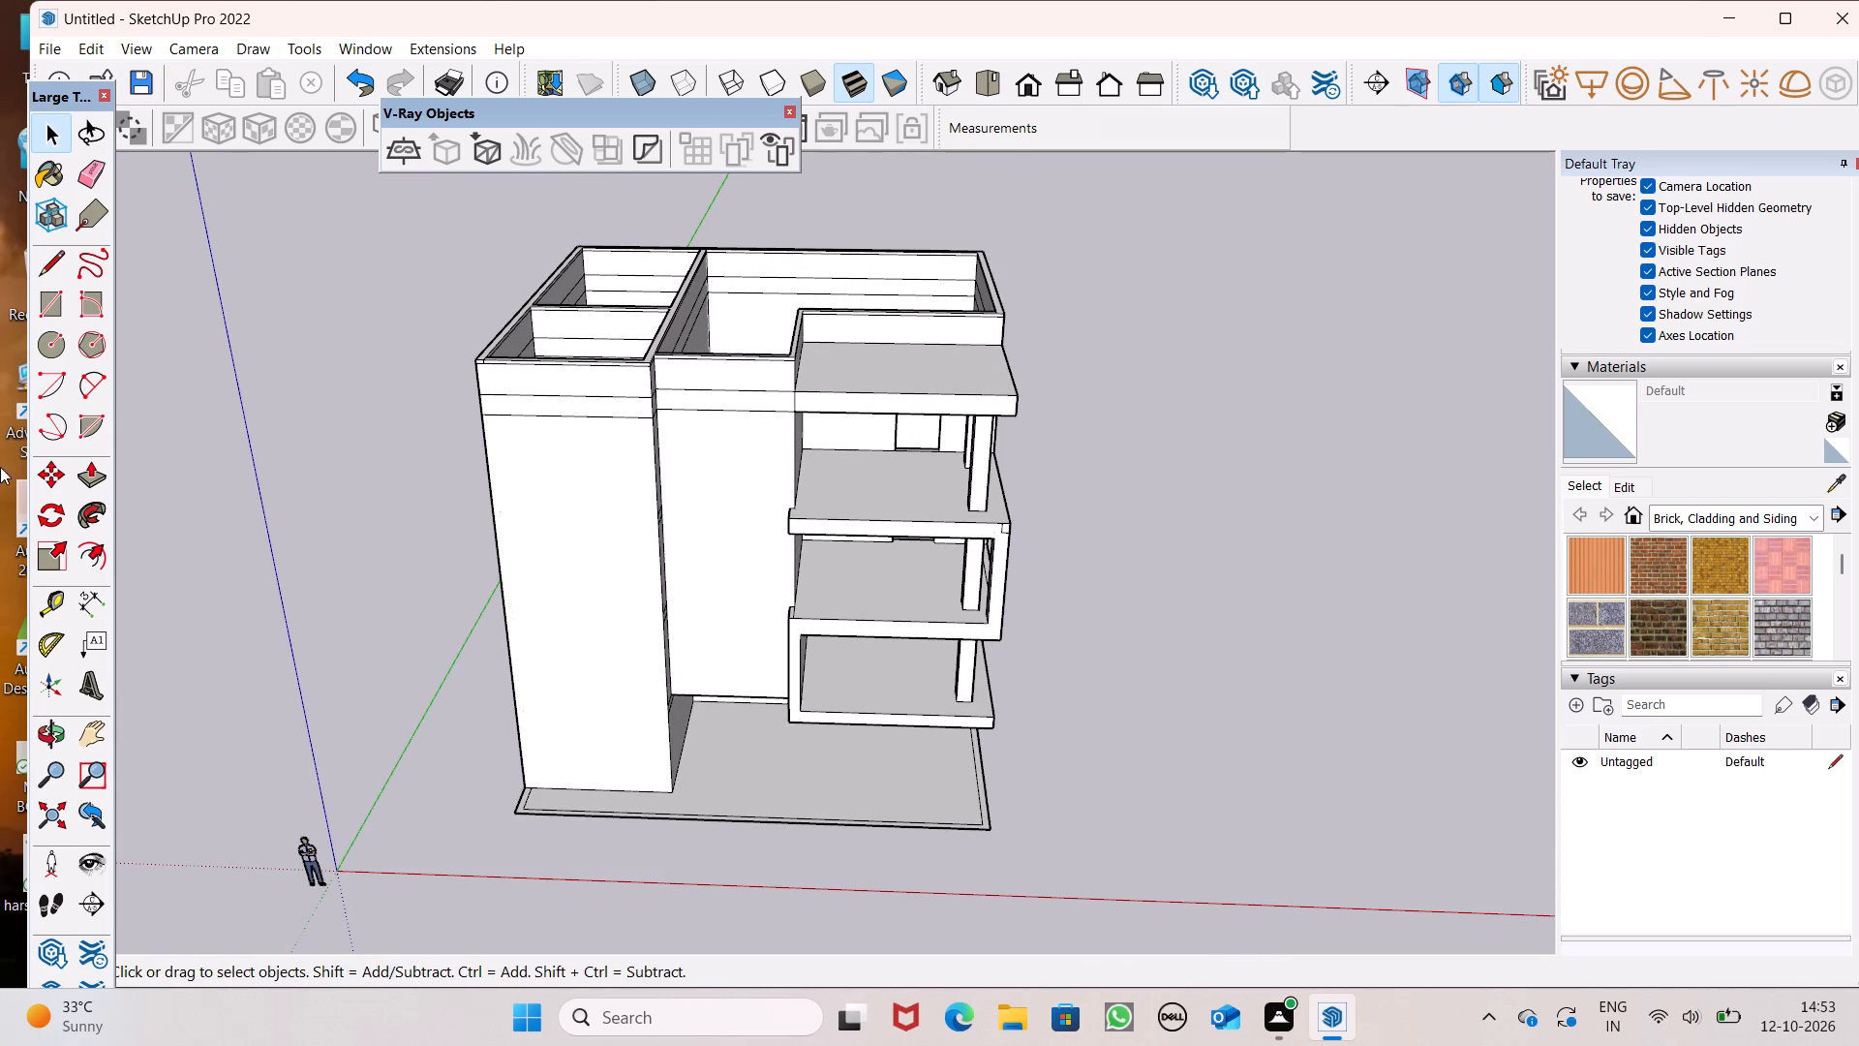
Draw a 45' vertical line on the projecting bay's front face, near its outer corner, from the slab band's upper line to the base.
click(44, 269)
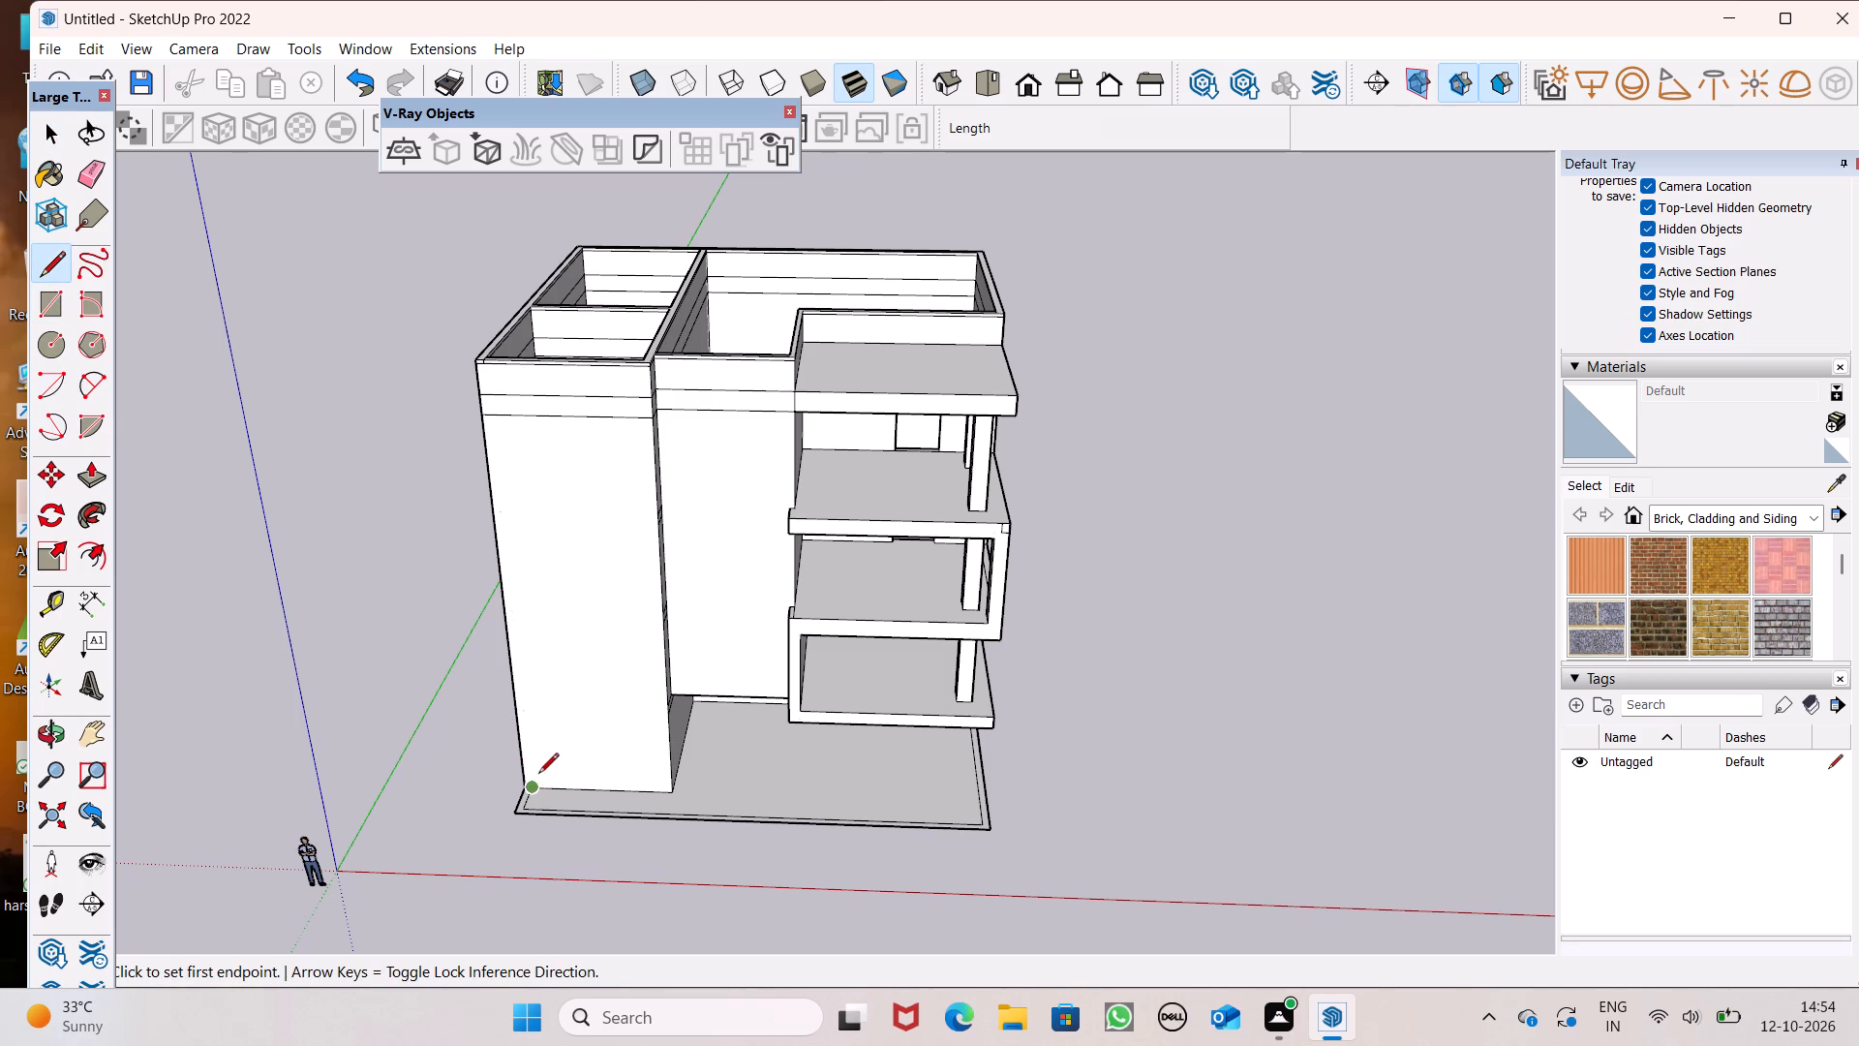
scroll(525, 432, up, 2)
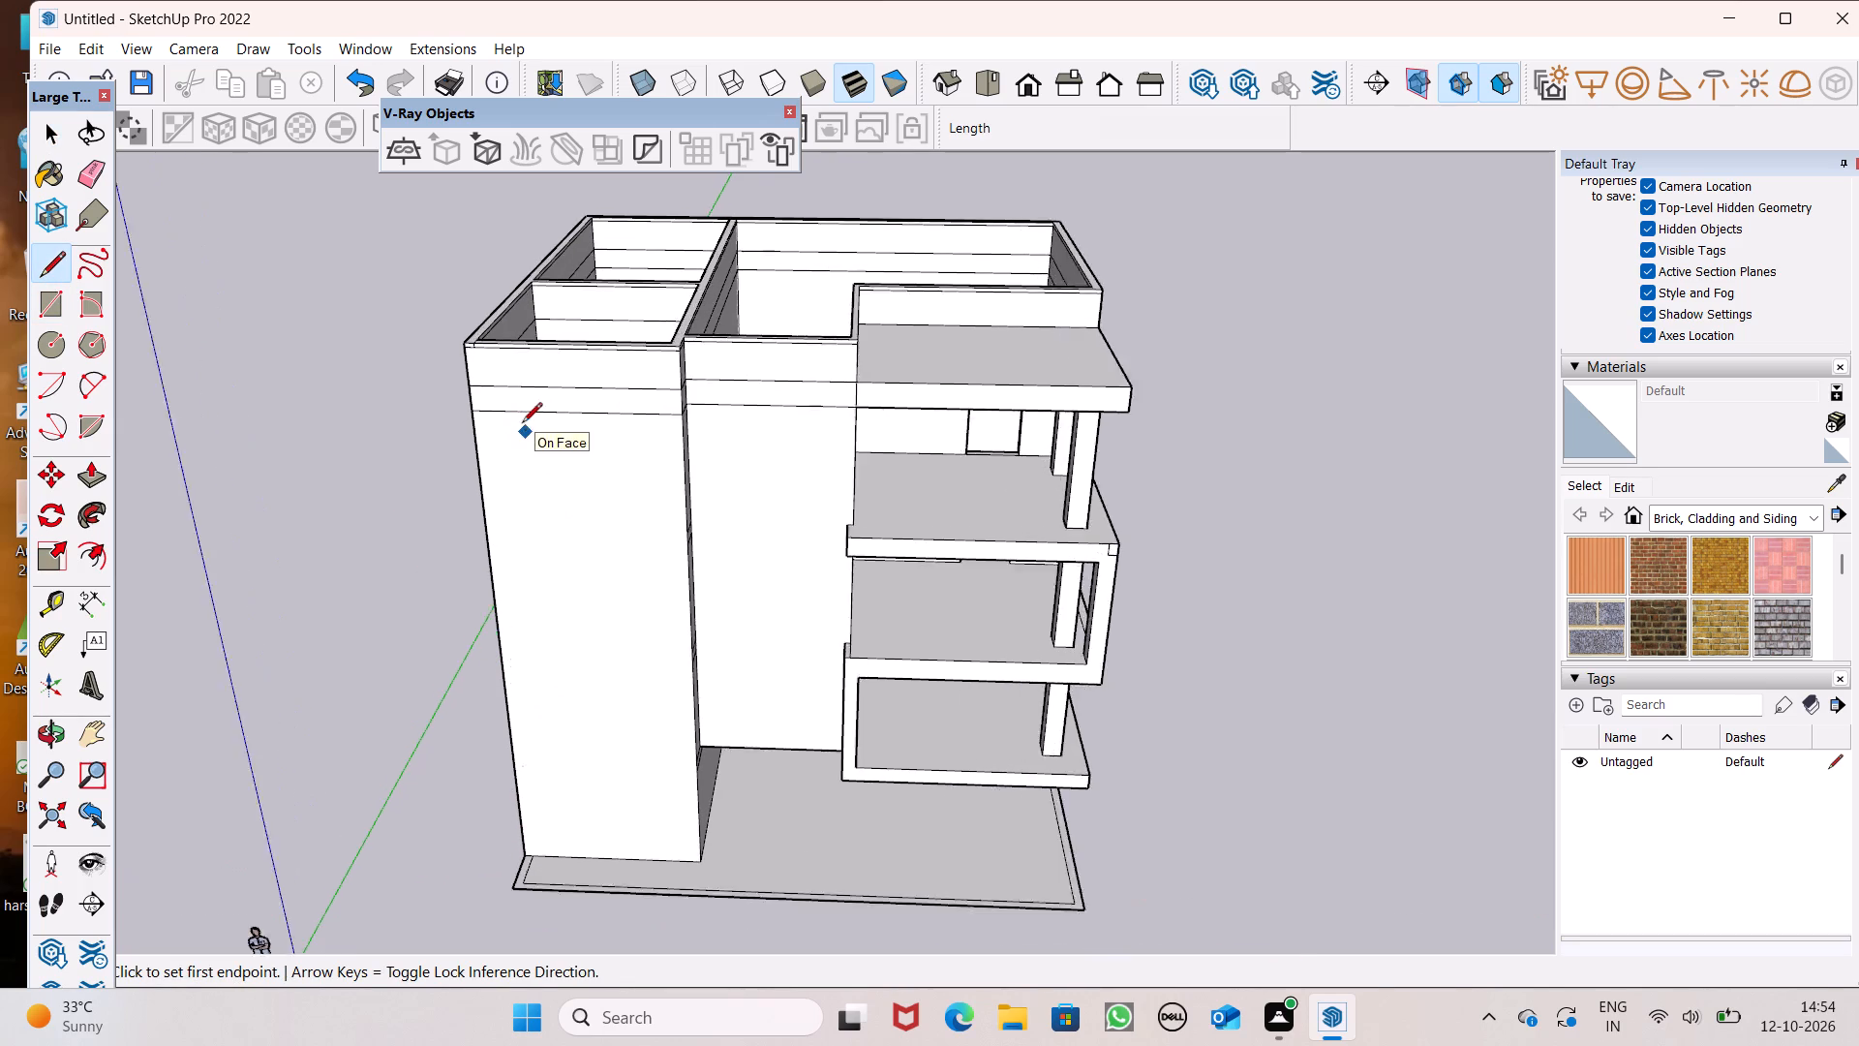
scroll(522, 424, up, 5)
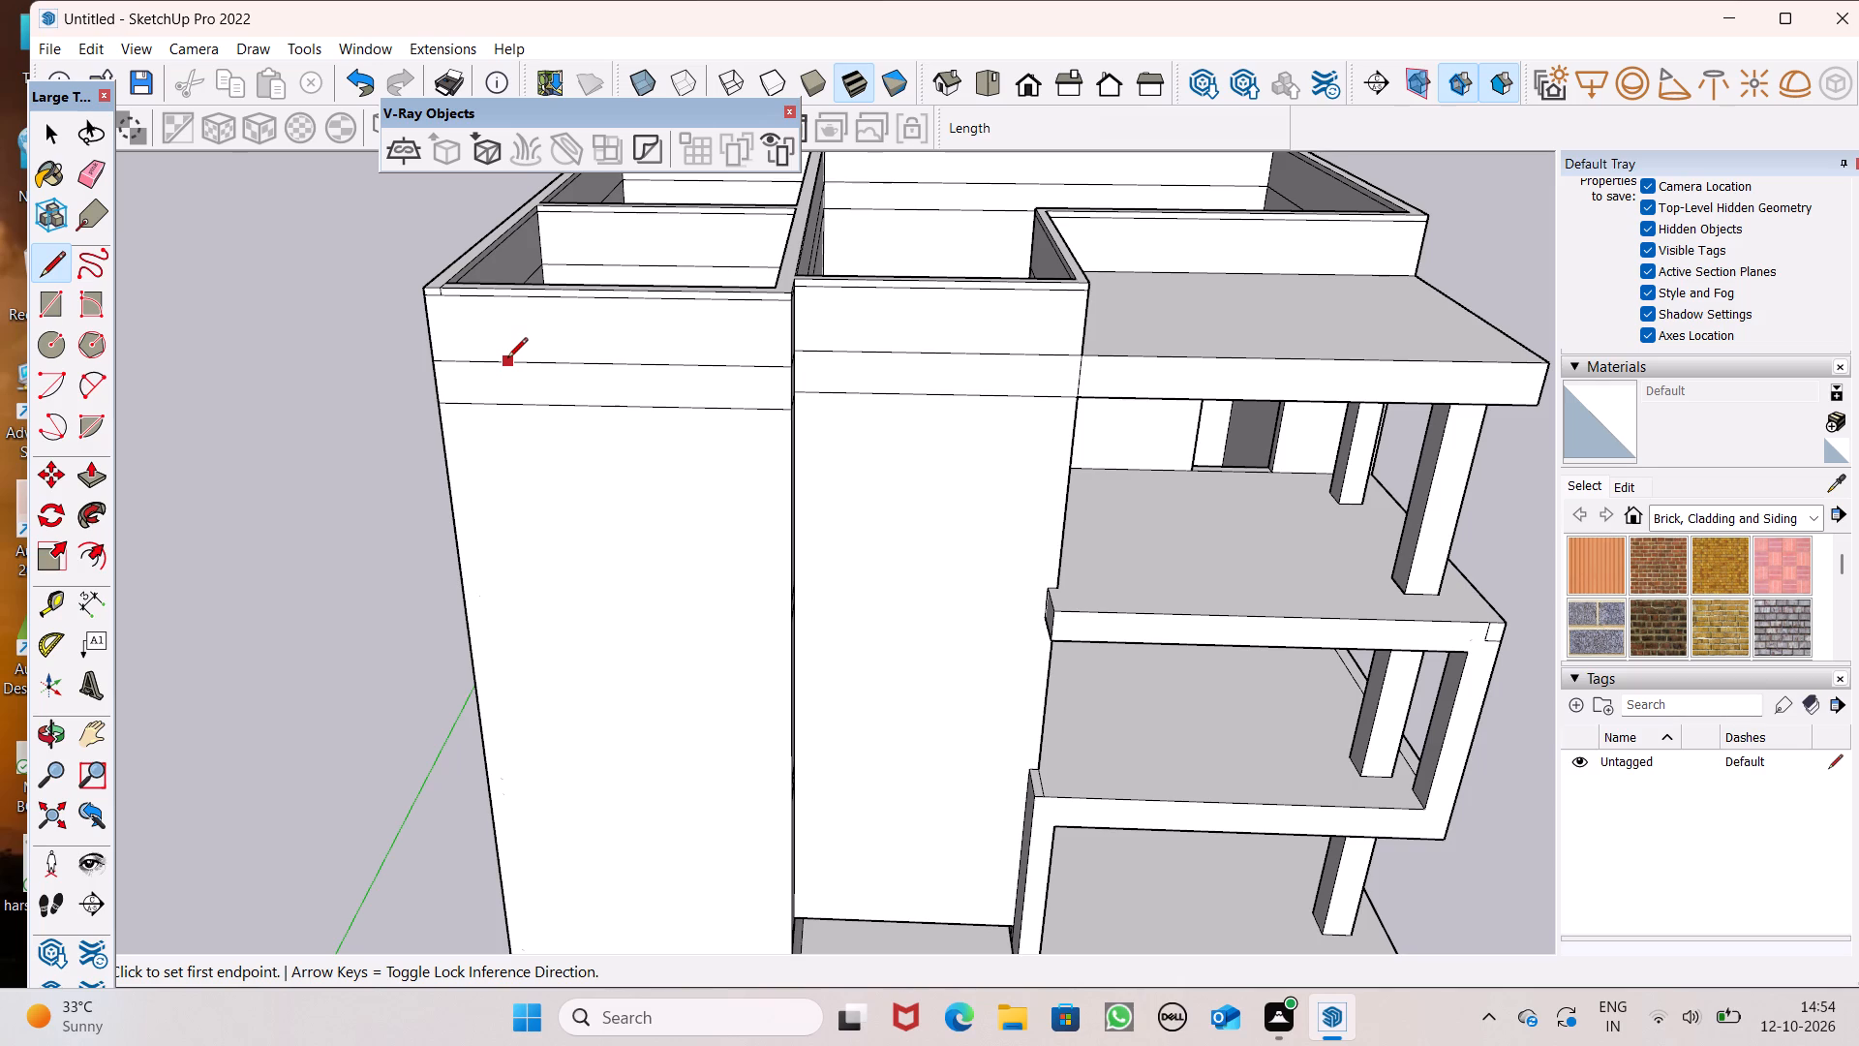
click(503, 358)
scroll(539, 543, down, 7)
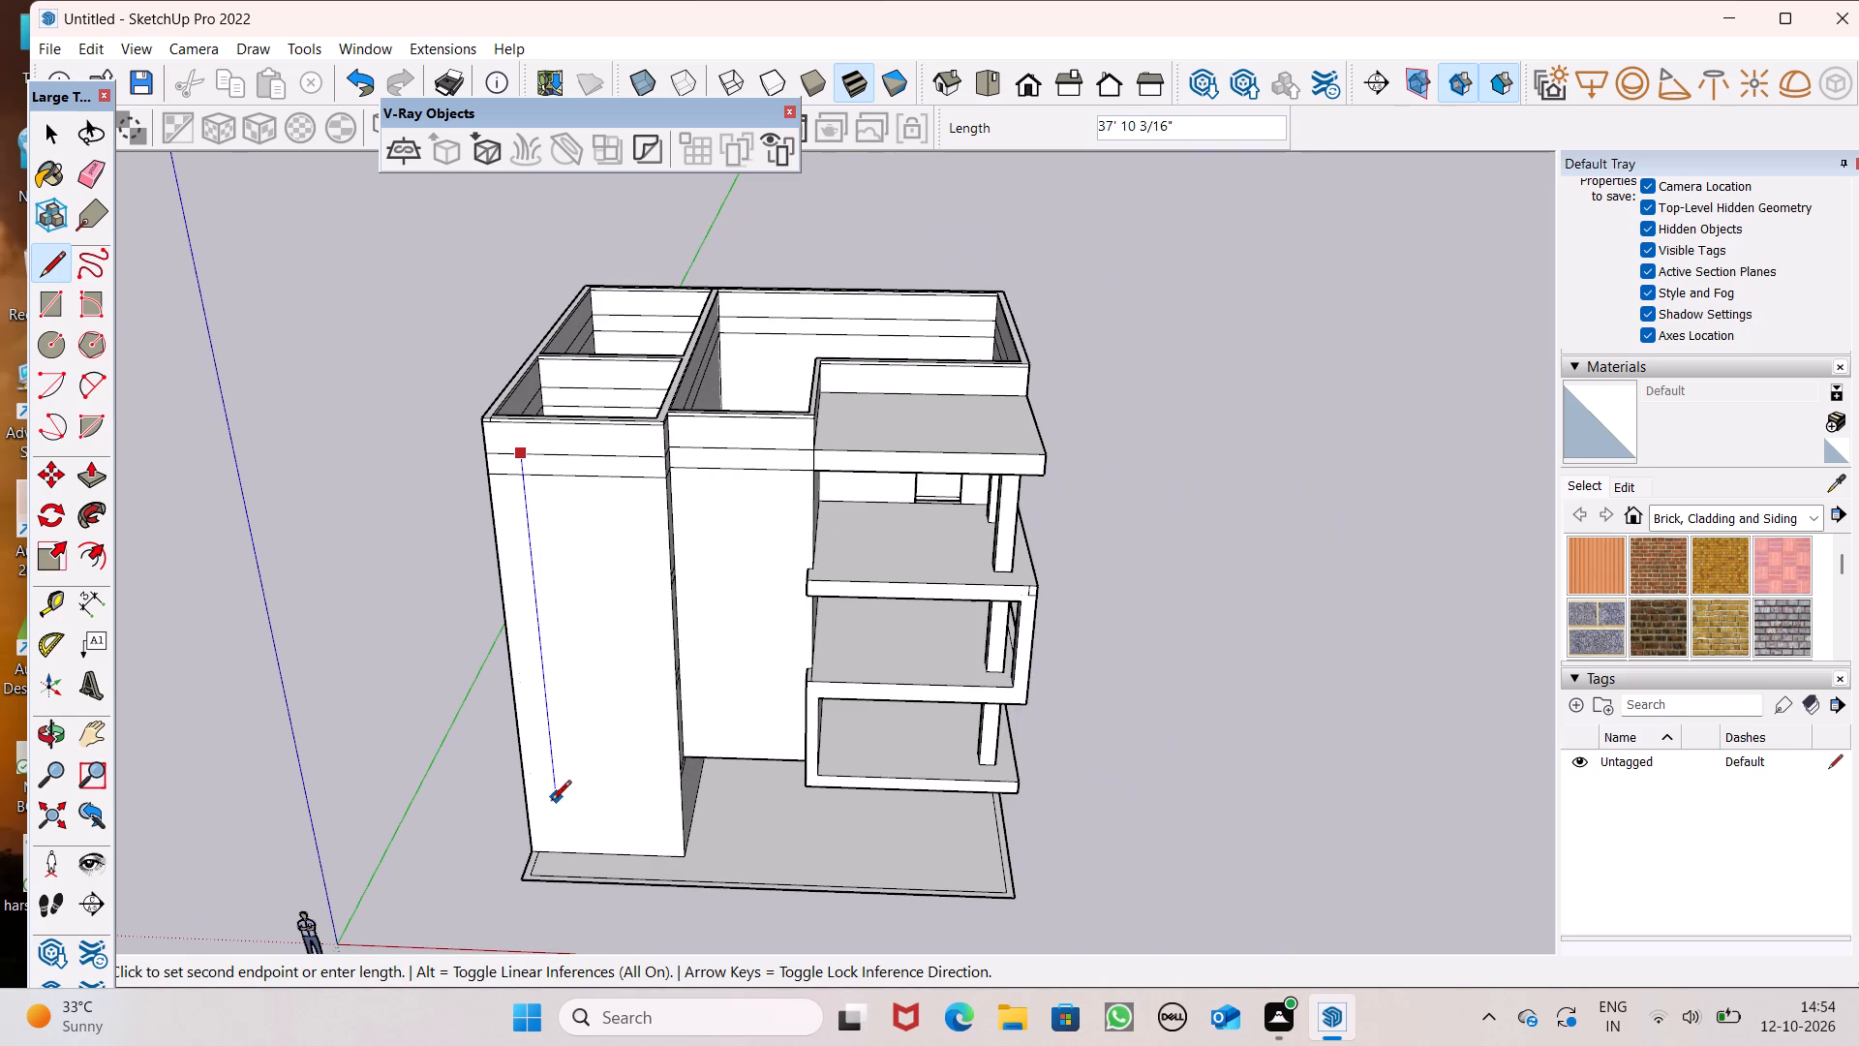
click(558, 846)
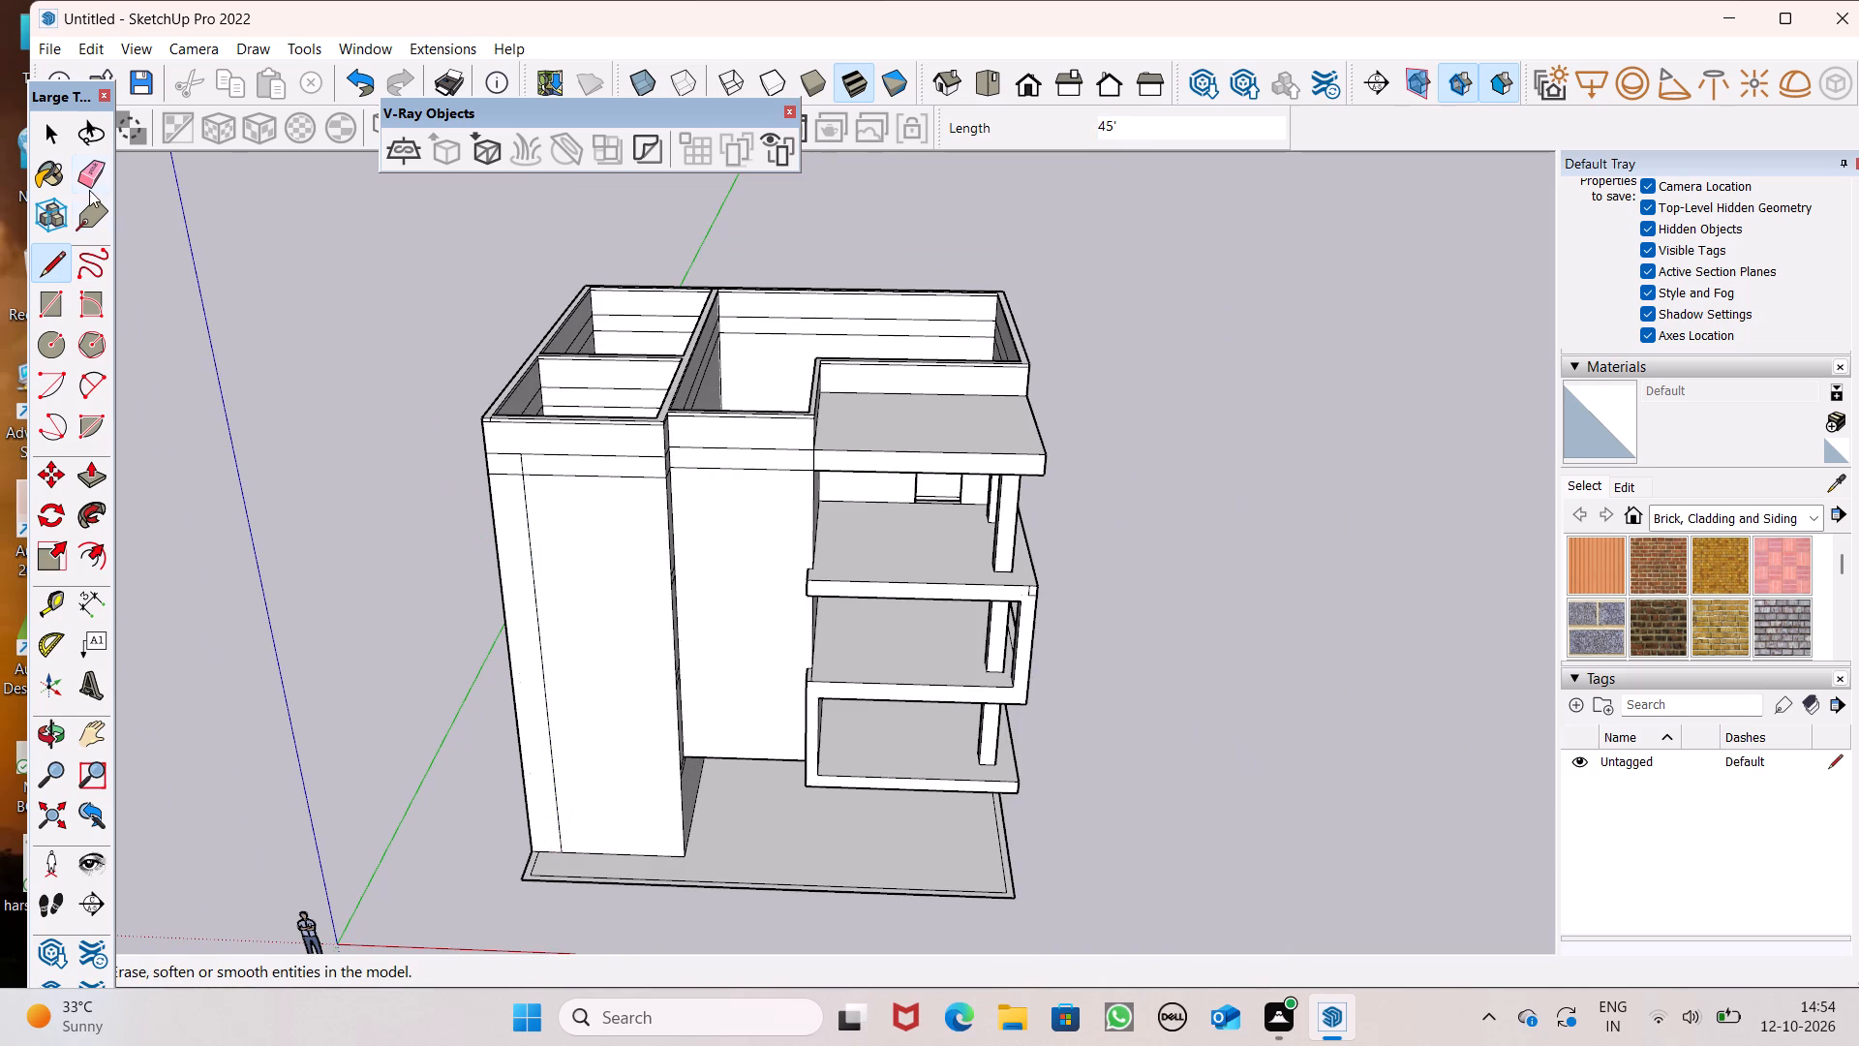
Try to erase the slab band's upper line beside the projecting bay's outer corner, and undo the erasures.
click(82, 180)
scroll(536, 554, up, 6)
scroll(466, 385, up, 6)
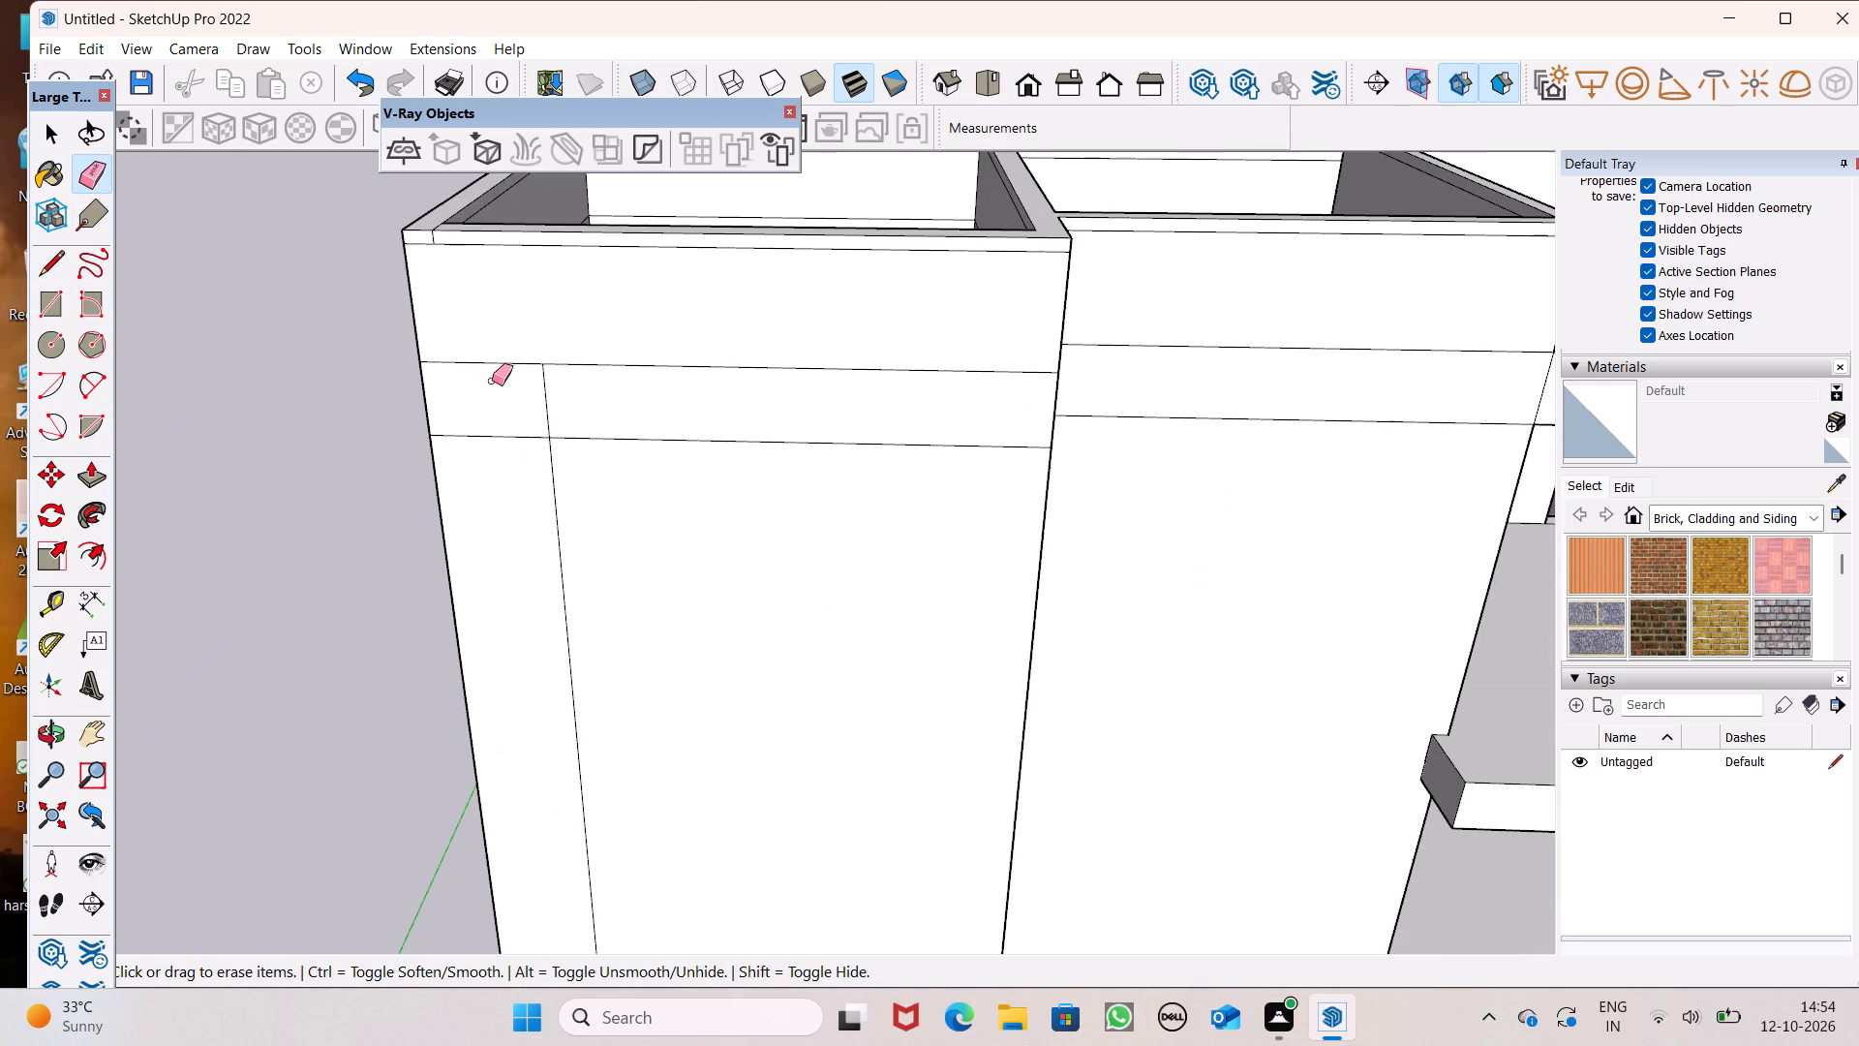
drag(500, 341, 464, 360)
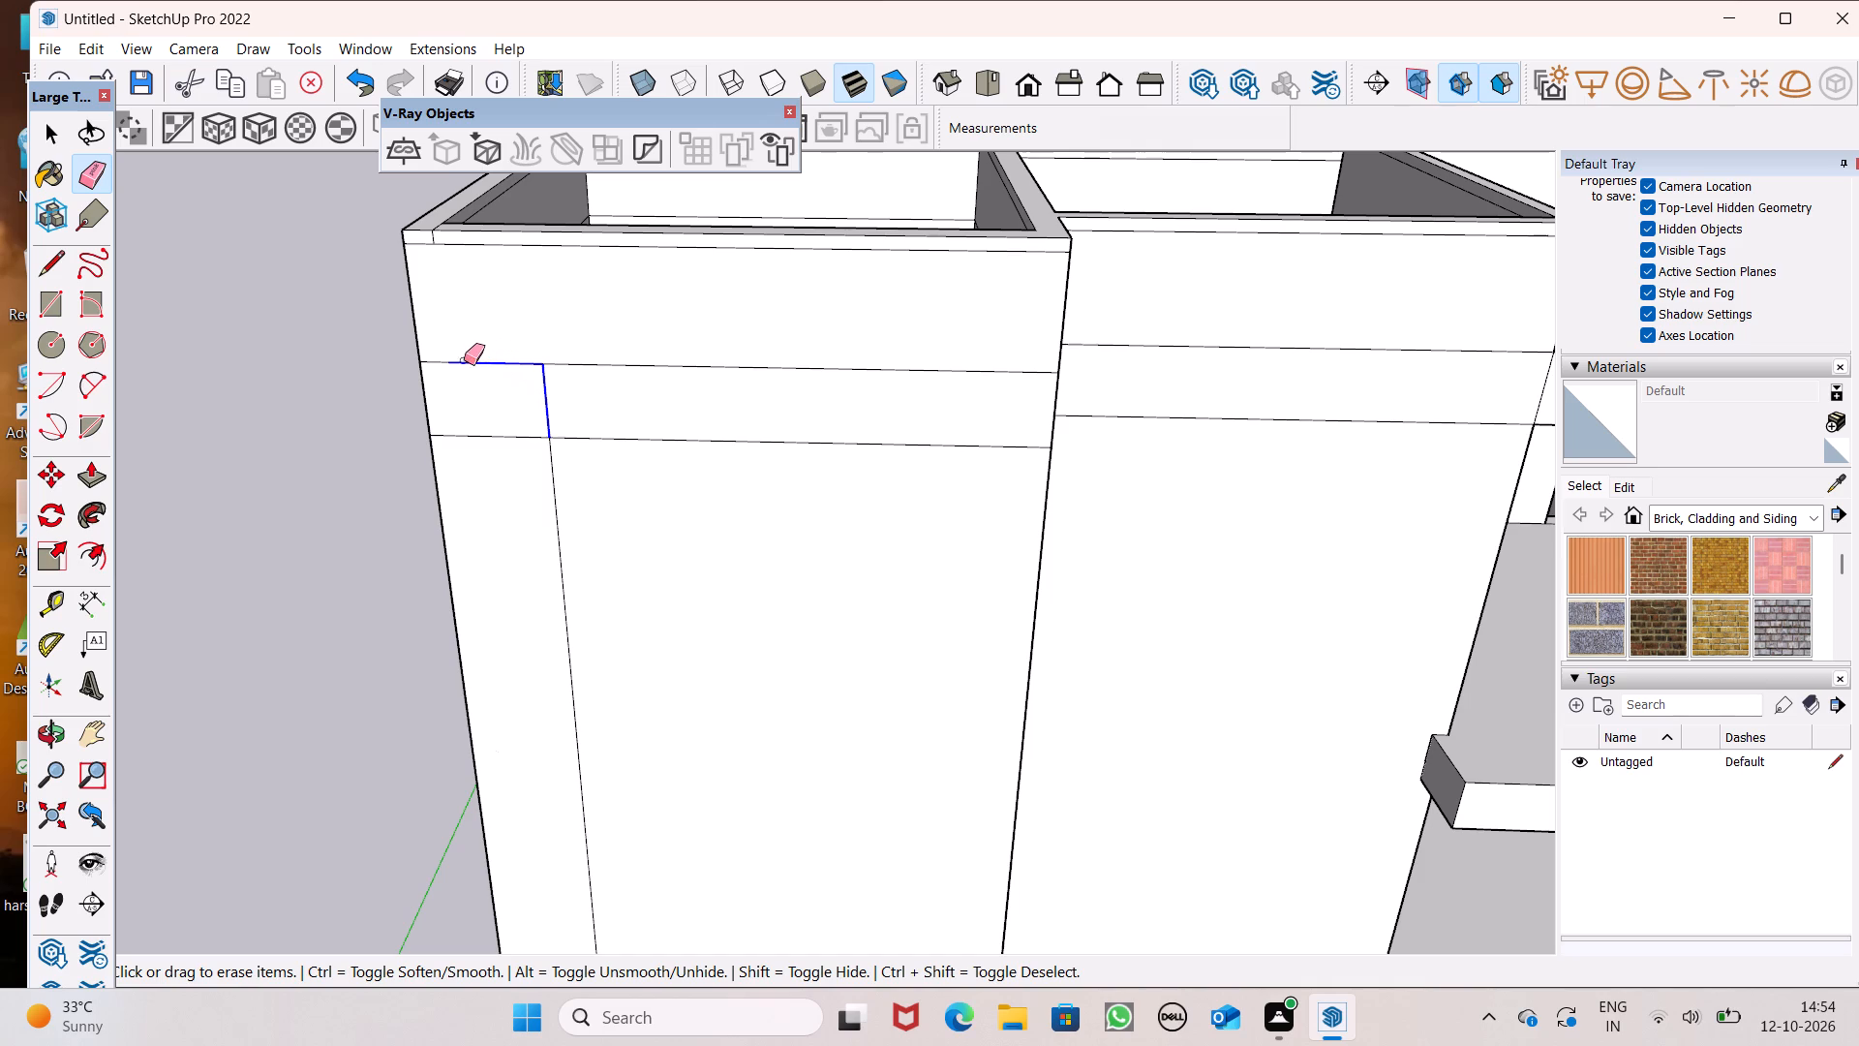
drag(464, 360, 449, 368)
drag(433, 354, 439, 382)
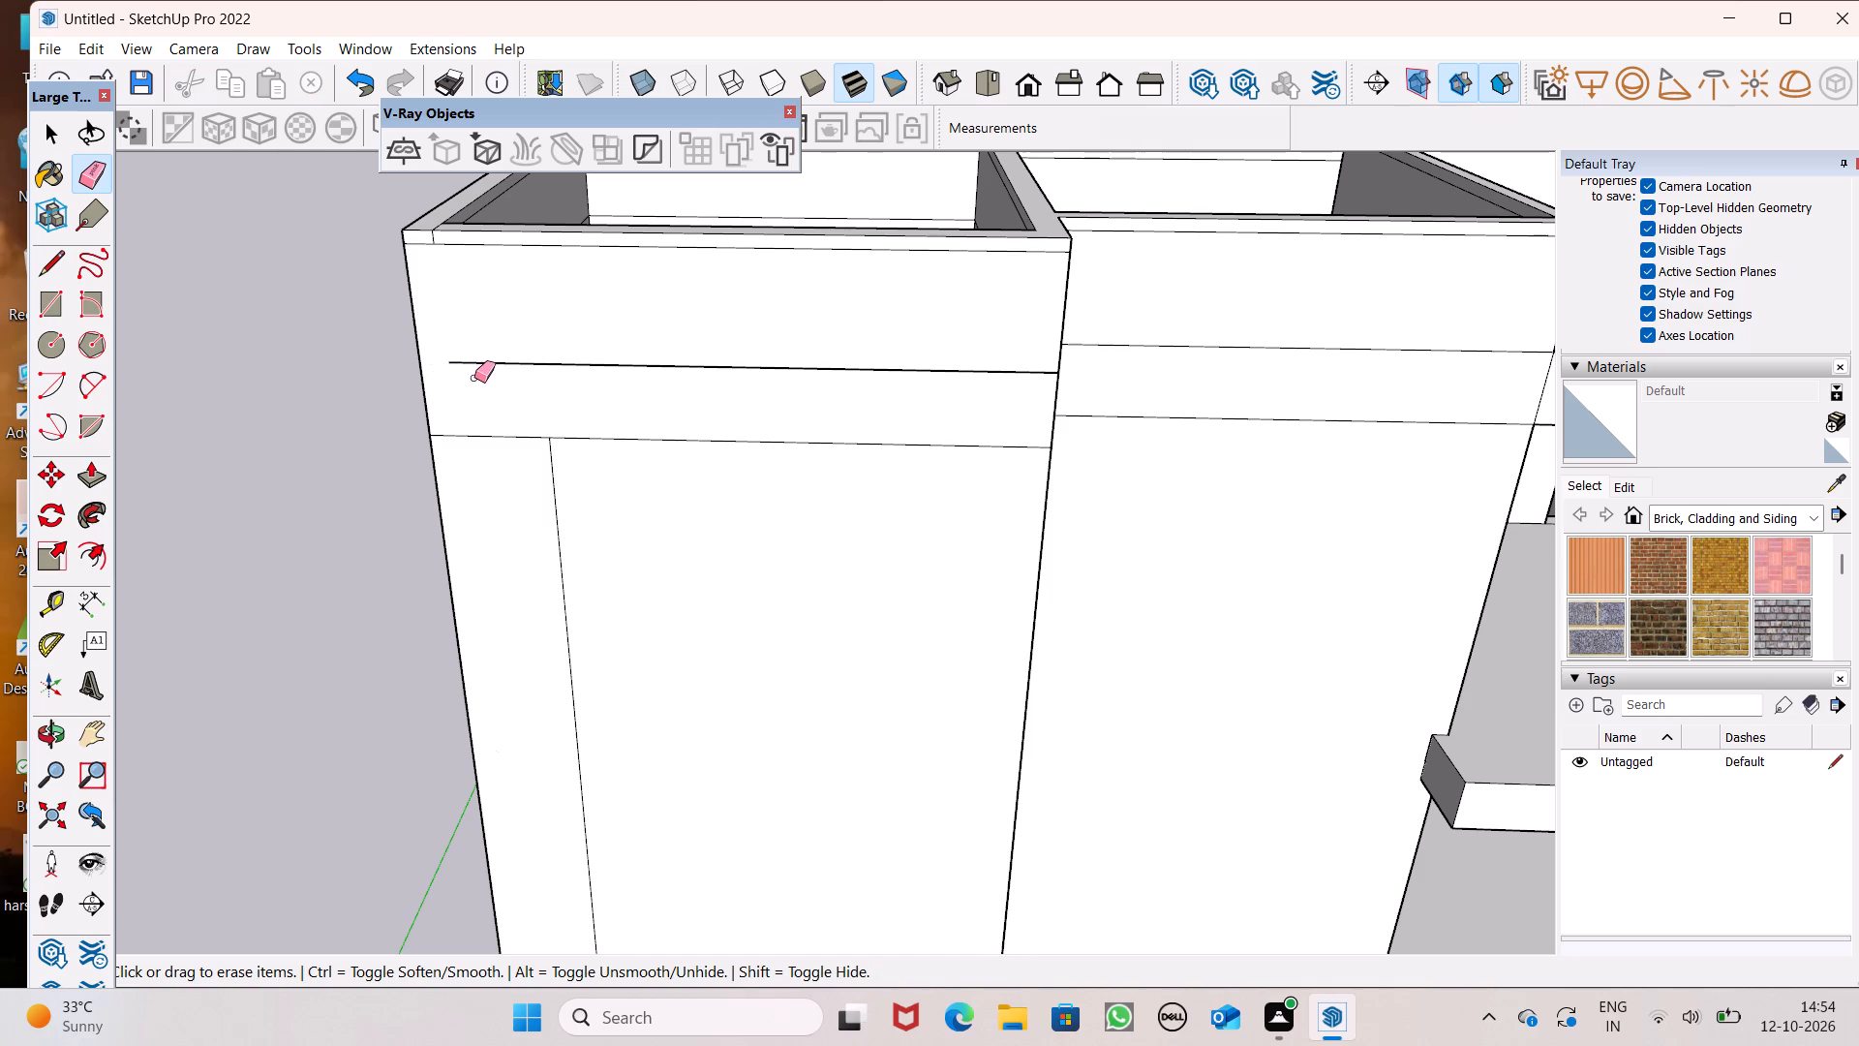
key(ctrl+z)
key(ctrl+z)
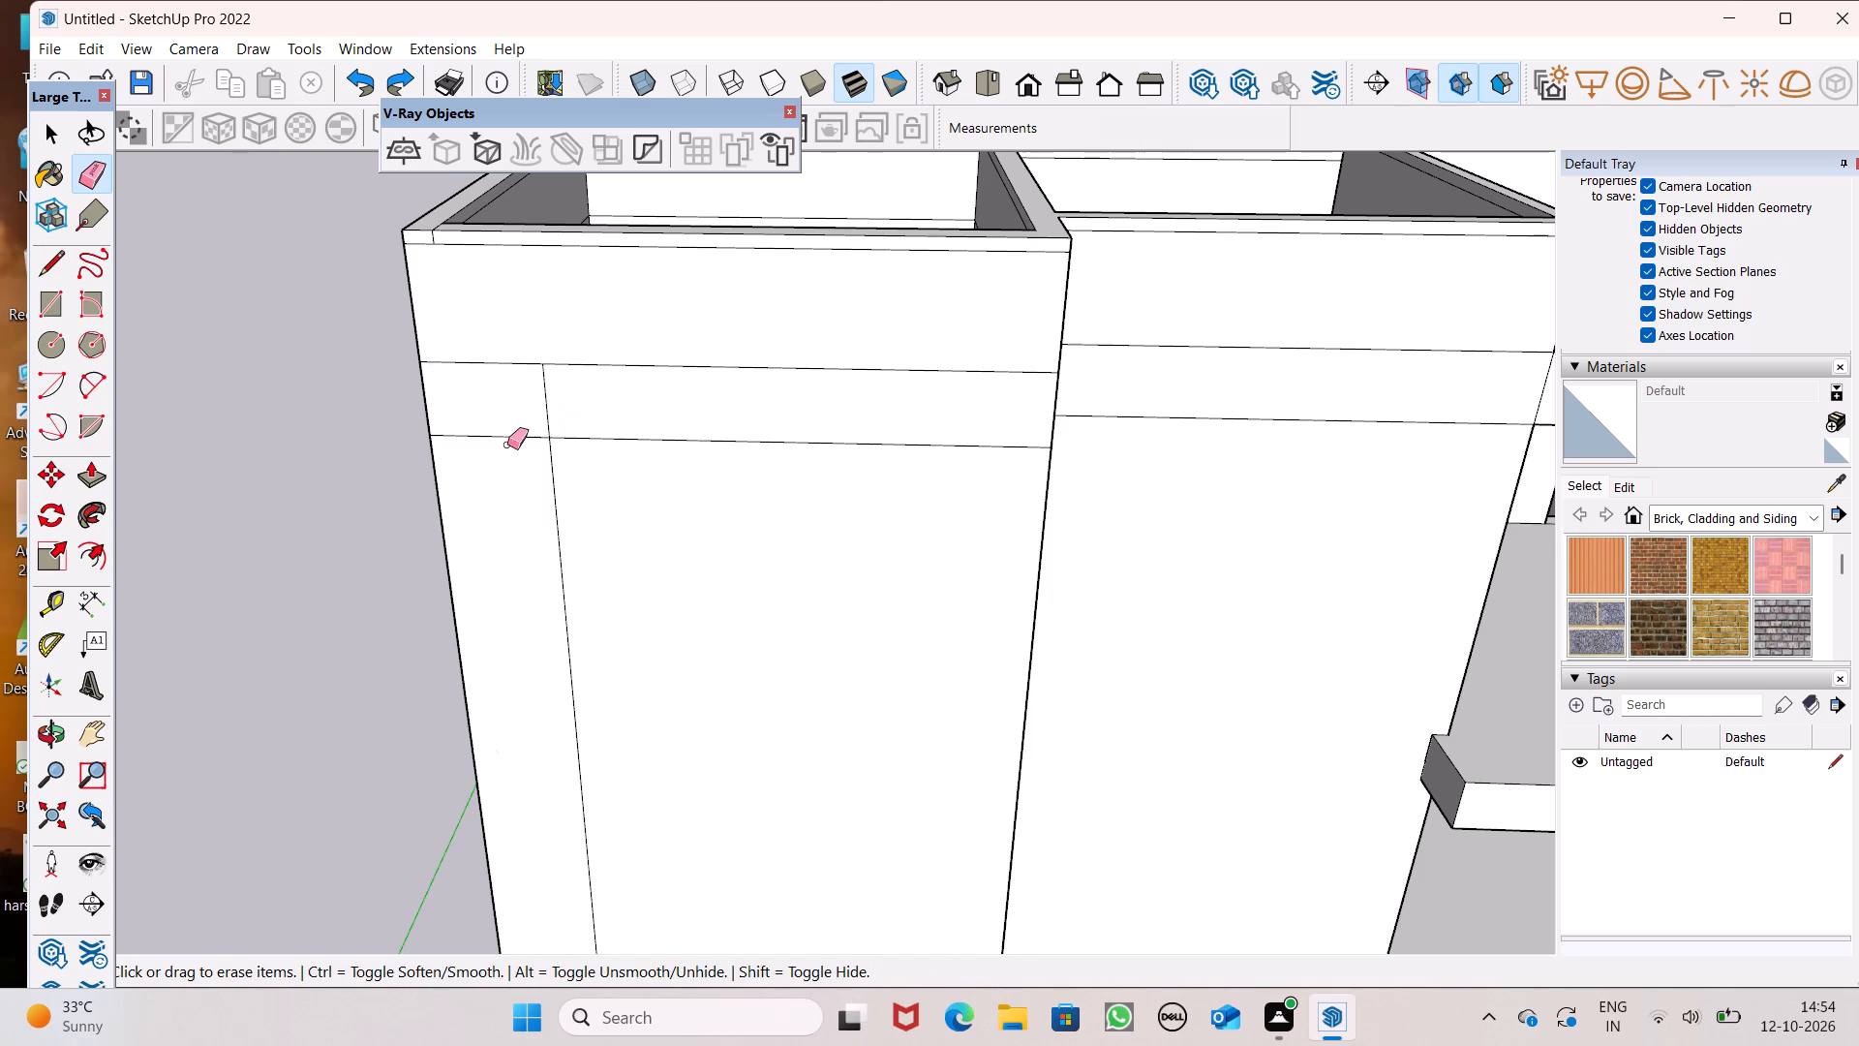
Erase both slab-band line segments between the projecting bay's outer corner and the new vertical line, leaving one L-shaped border face.
drag(503, 425, 503, 445)
drag(490, 345, 493, 365)
drag(451, 357, 445, 367)
drag(444, 417, 448, 437)
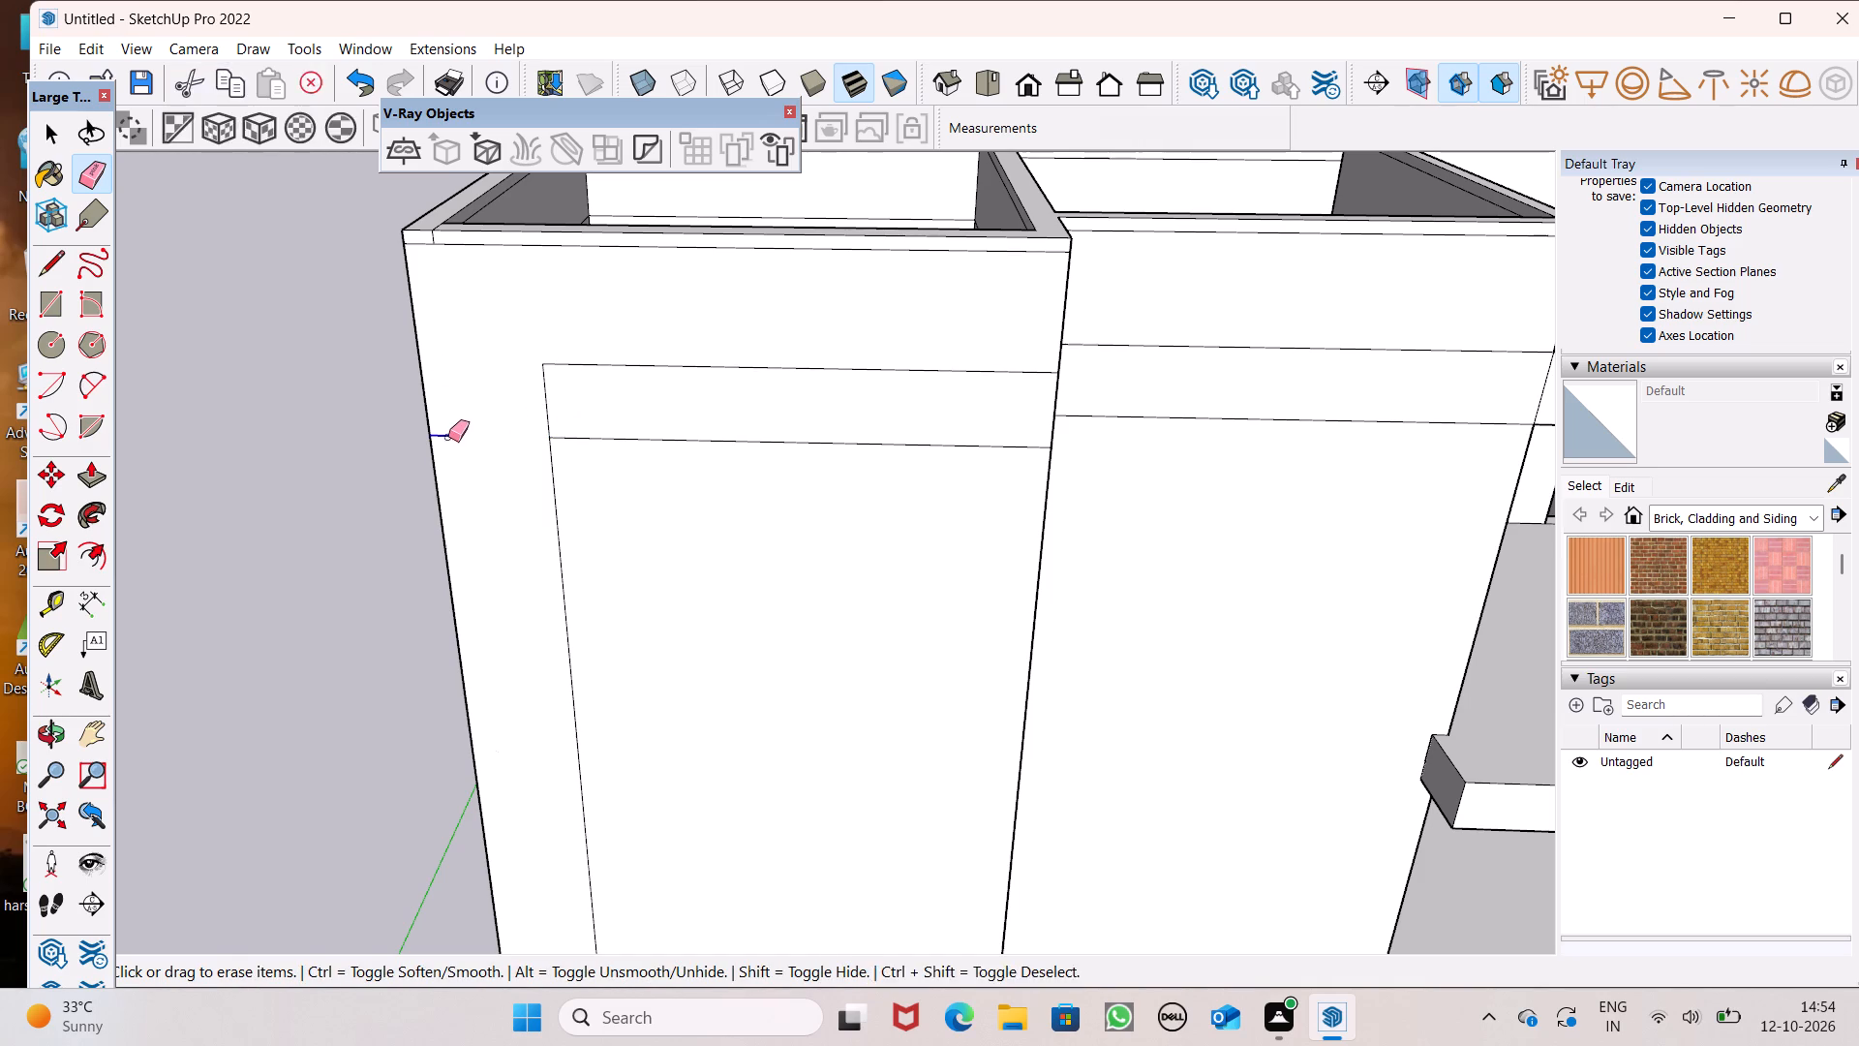
drag(448, 437, 448, 440)
Push/Pull the L-shaped border face on the projecting bay's front outward by about 1' 1 7/16".
scroll(547, 349, down, 9)
middle_drag(666, 539, 705, 427)
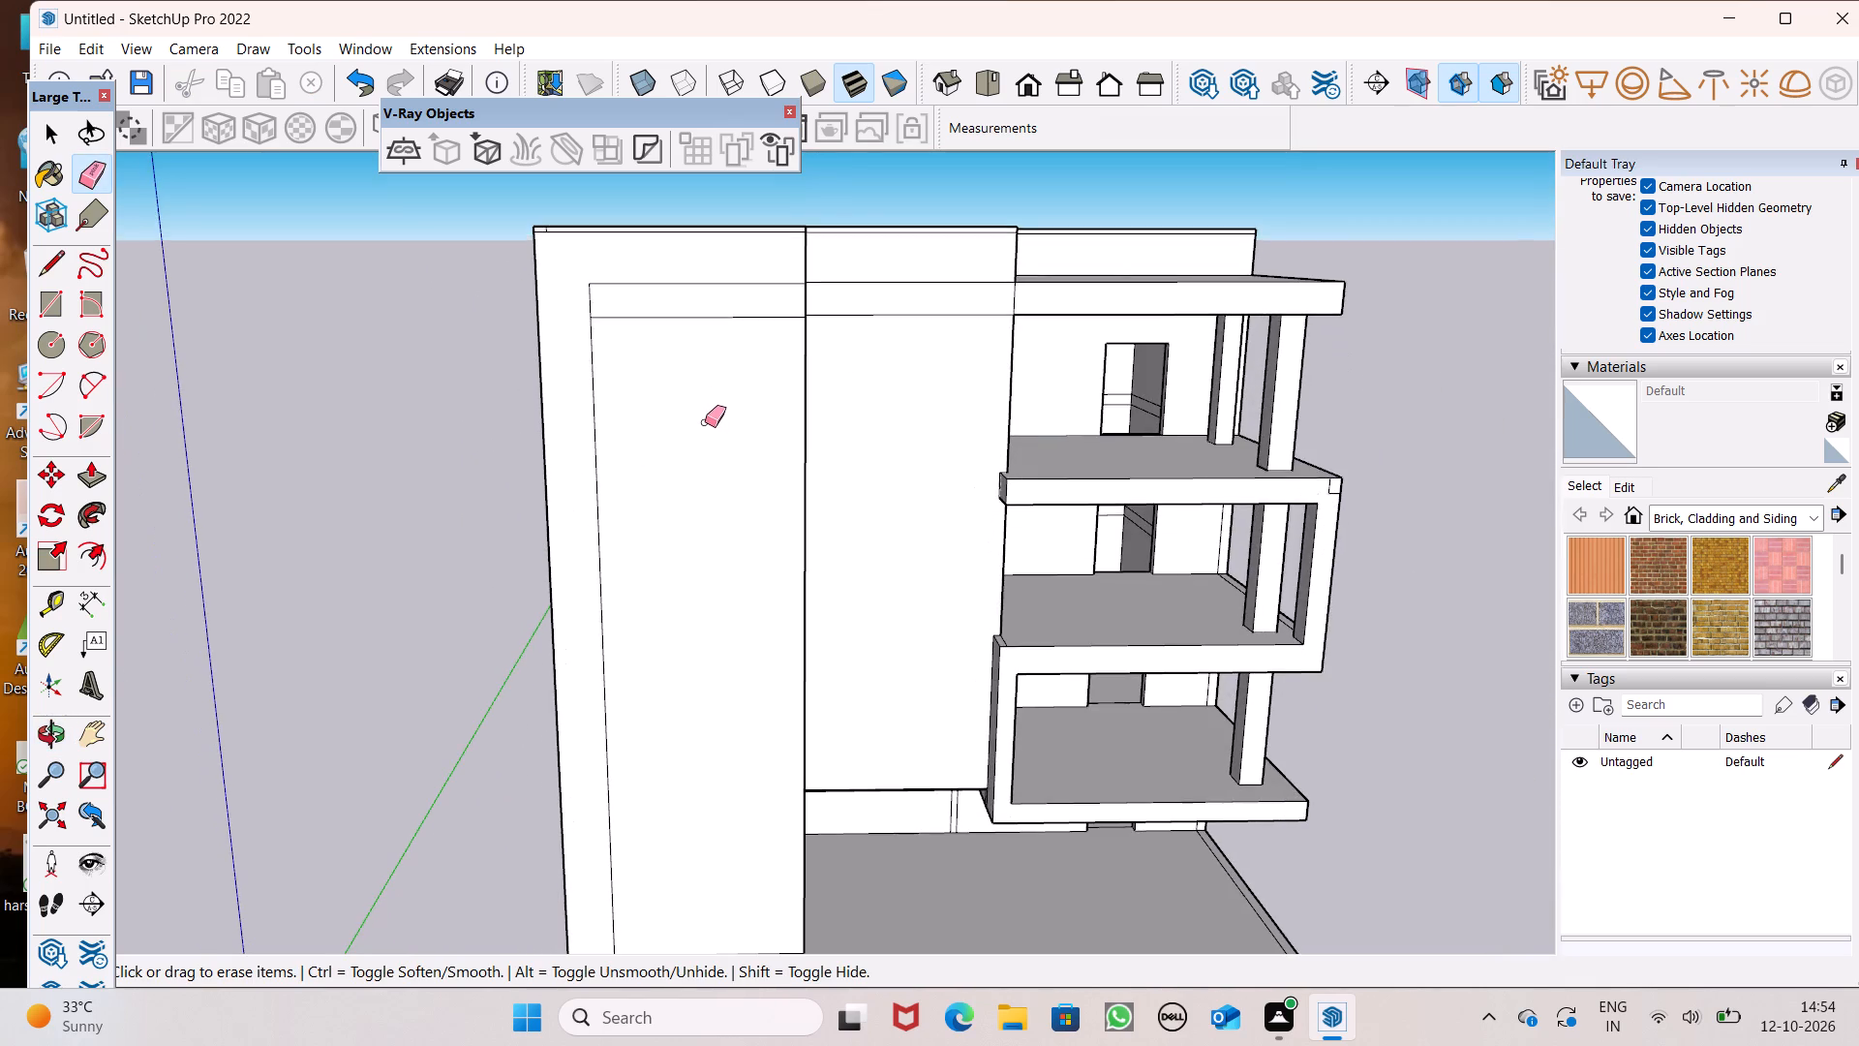
scroll(705, 421, down, 3)
middle_drag(792, 487, 761, 578)
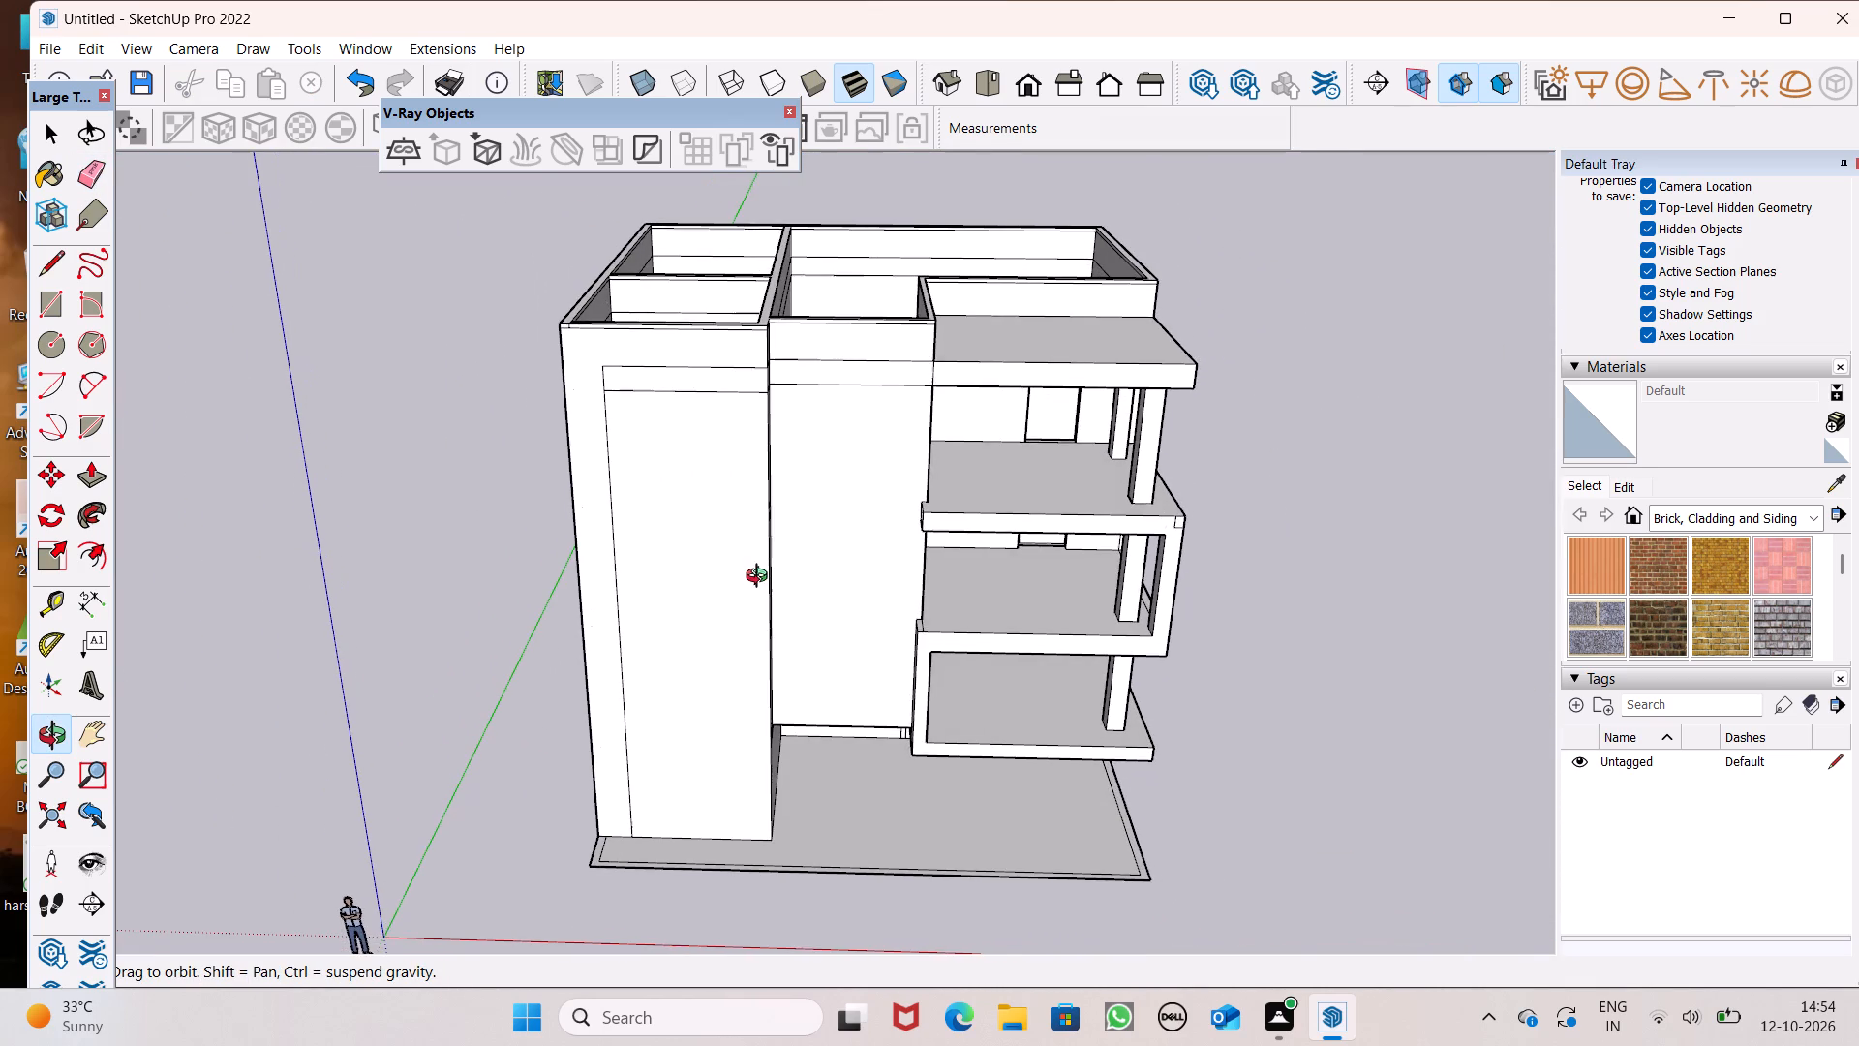
middle_drag(761, 578, 685, 668)
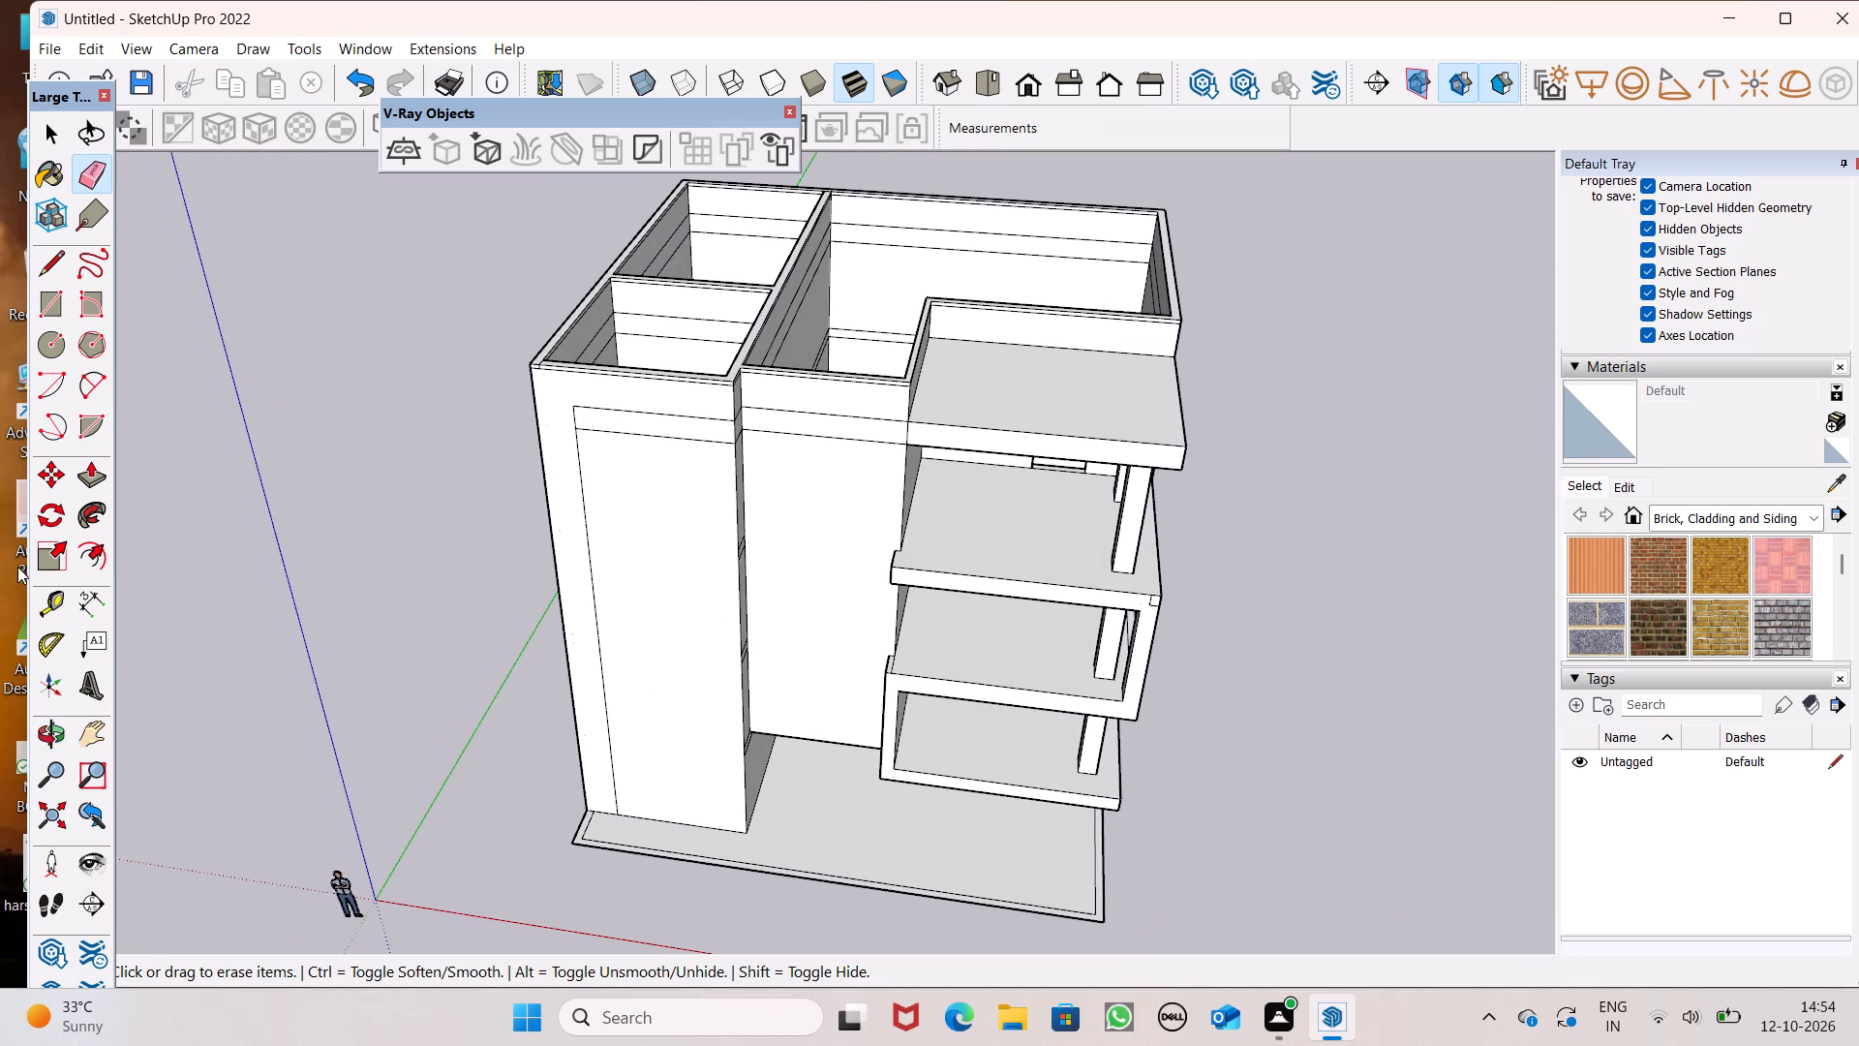
click(100, 466)
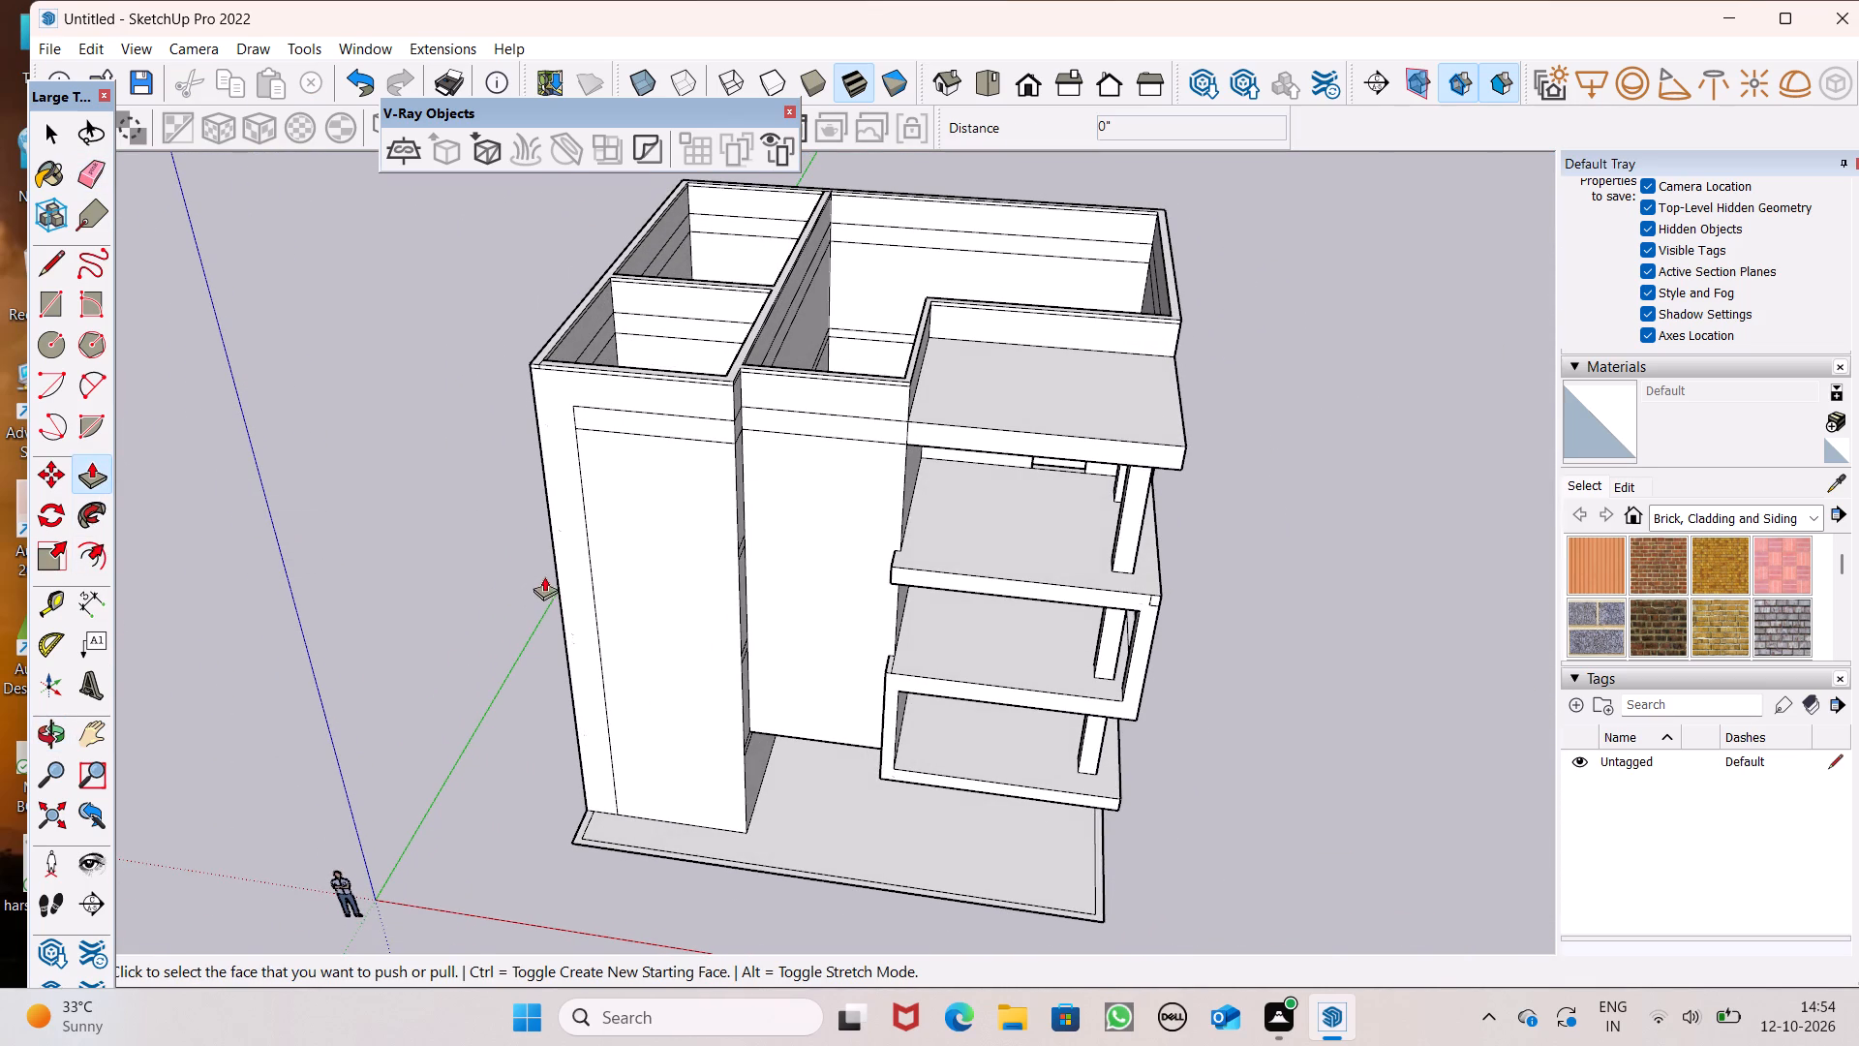
scroll(558, 574, up, 4)
drag(569, 570, 569, 580)
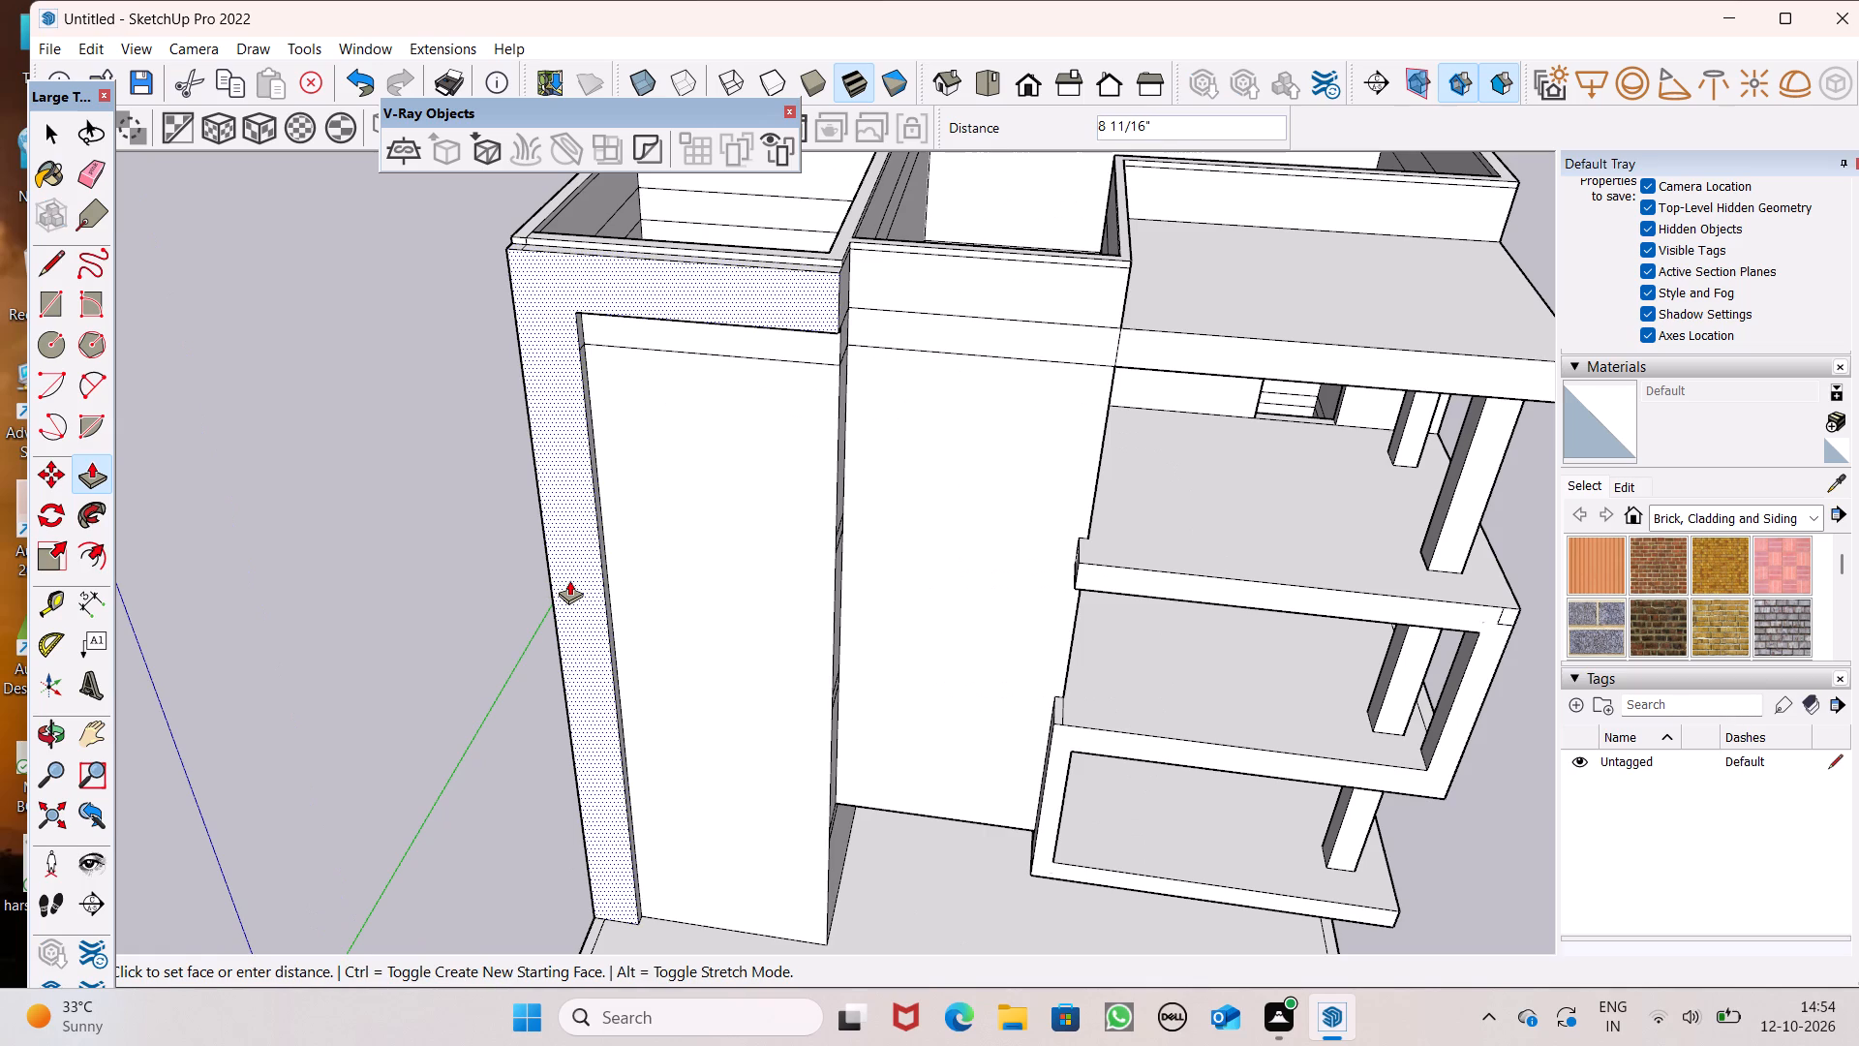
drag(569, 580, 570, 586)
scroll(716, 590, down, 3)
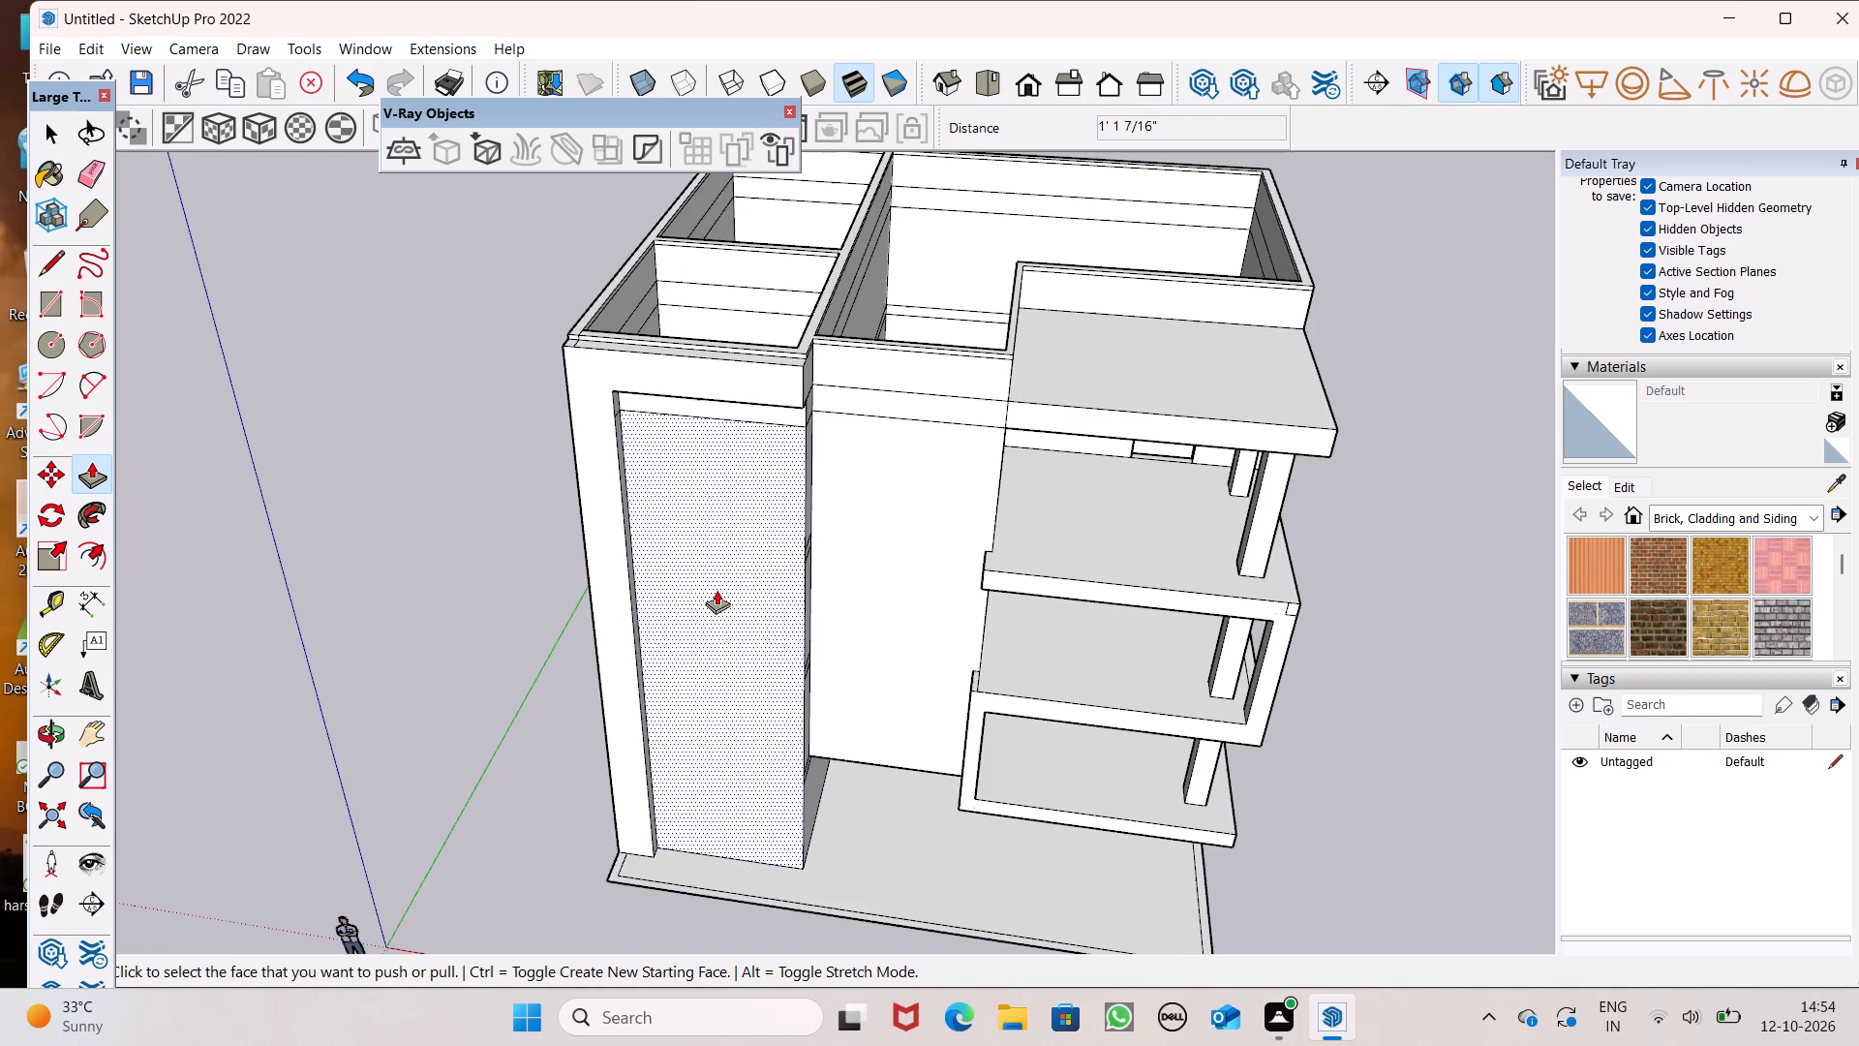
Examine the projecting L-shaped frame on the bay from the front, side and above.
middle_drag(823, 701, 780, 551)
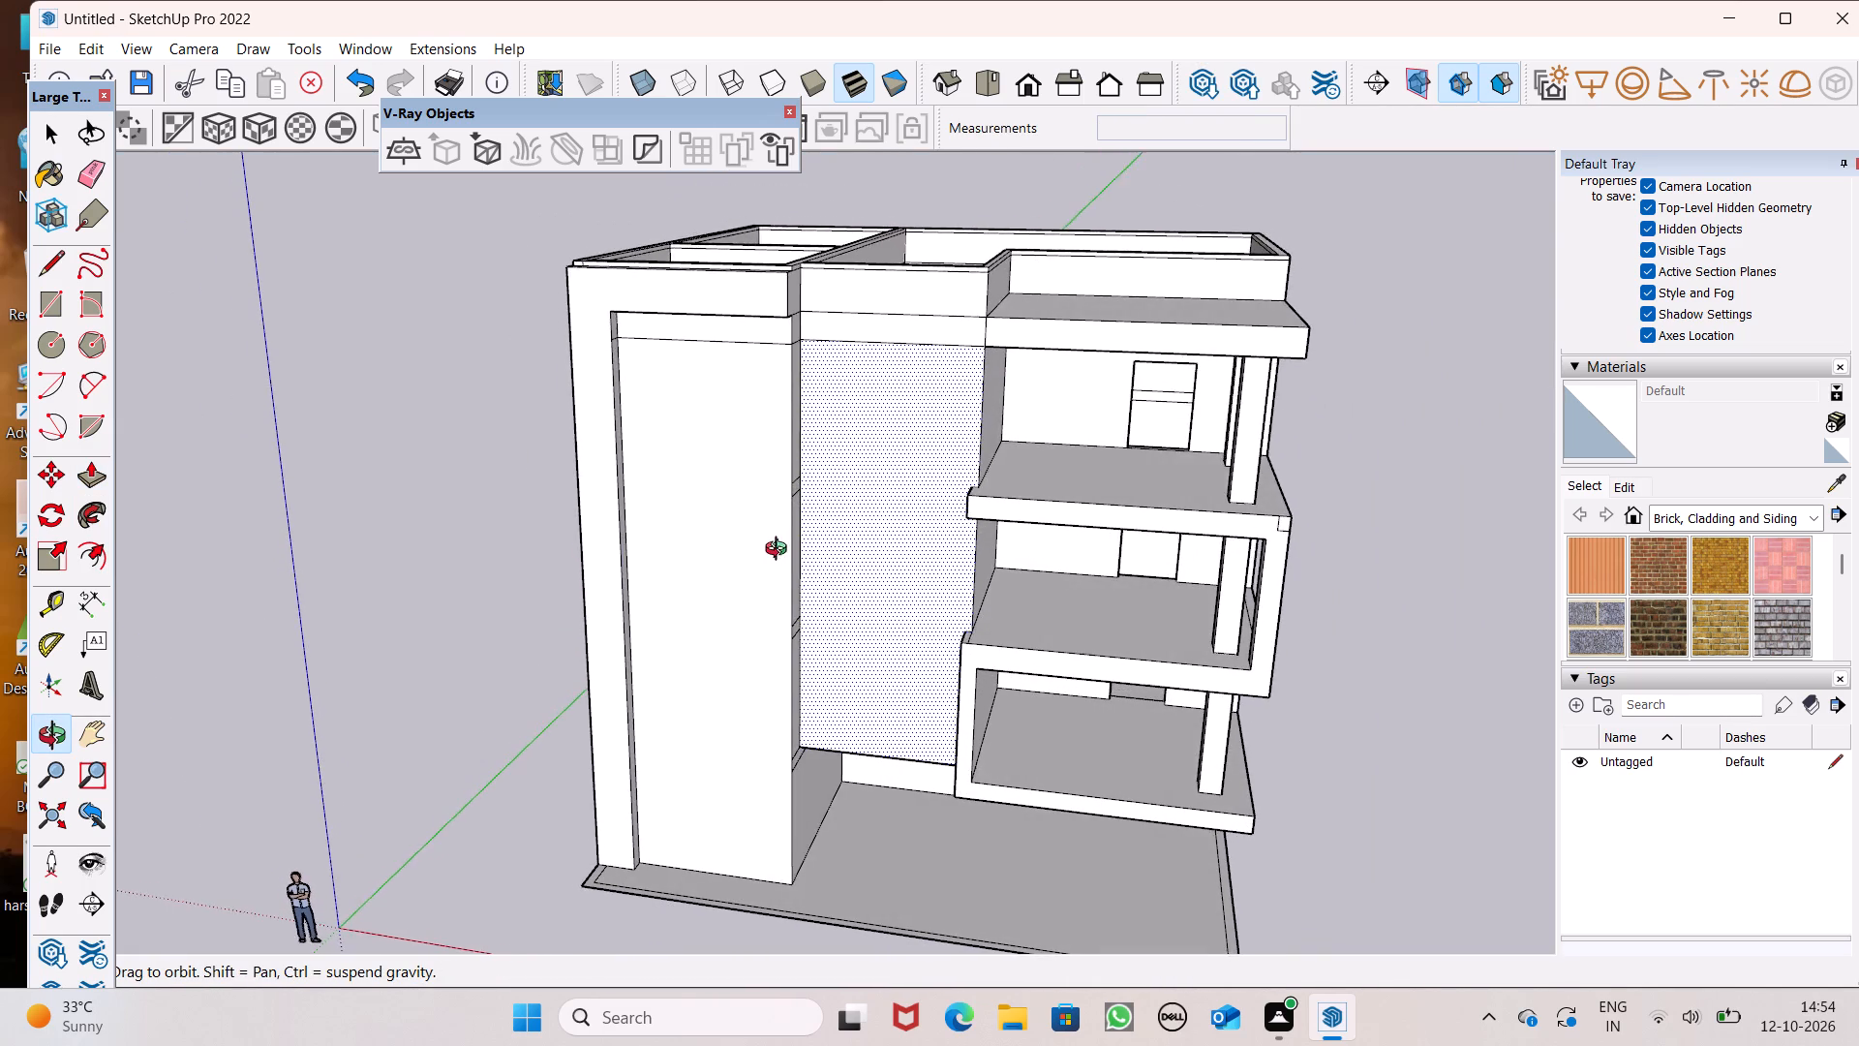
middle_drag(780, 551, 757, 545)
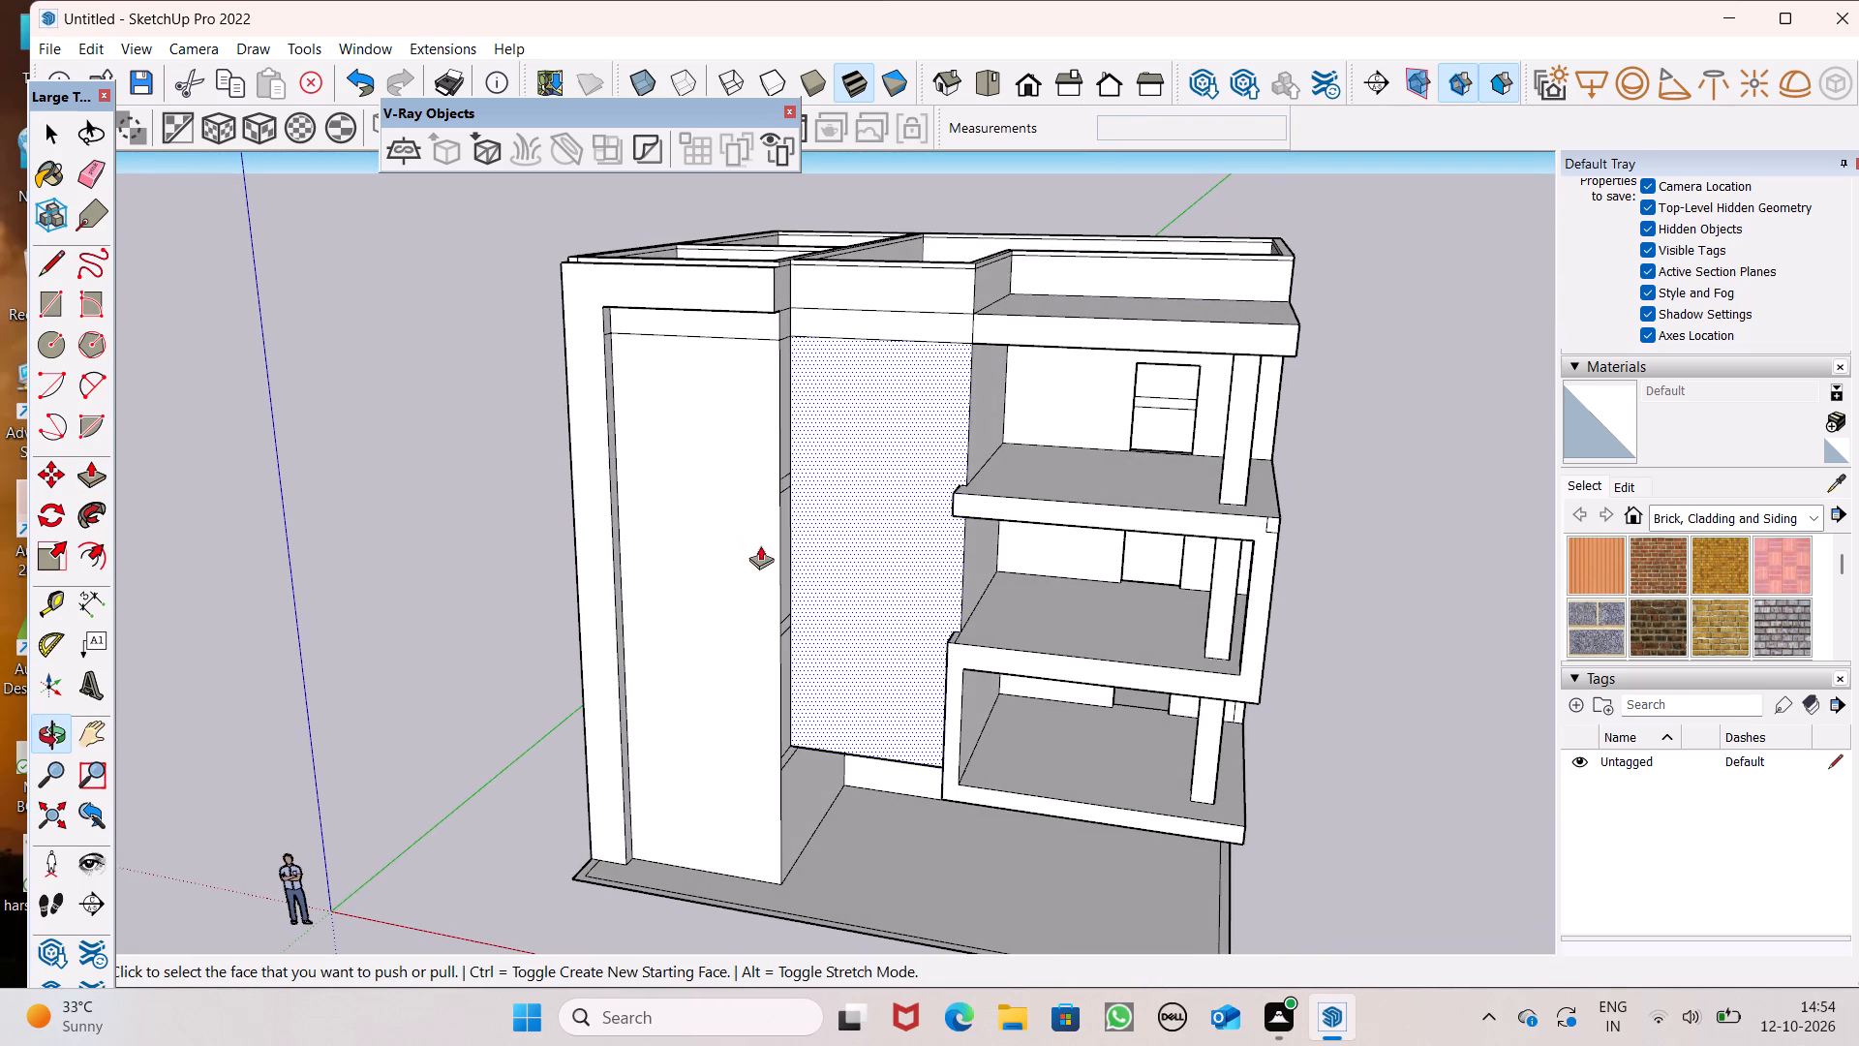
middle_drag(762, 501, 945, 480)
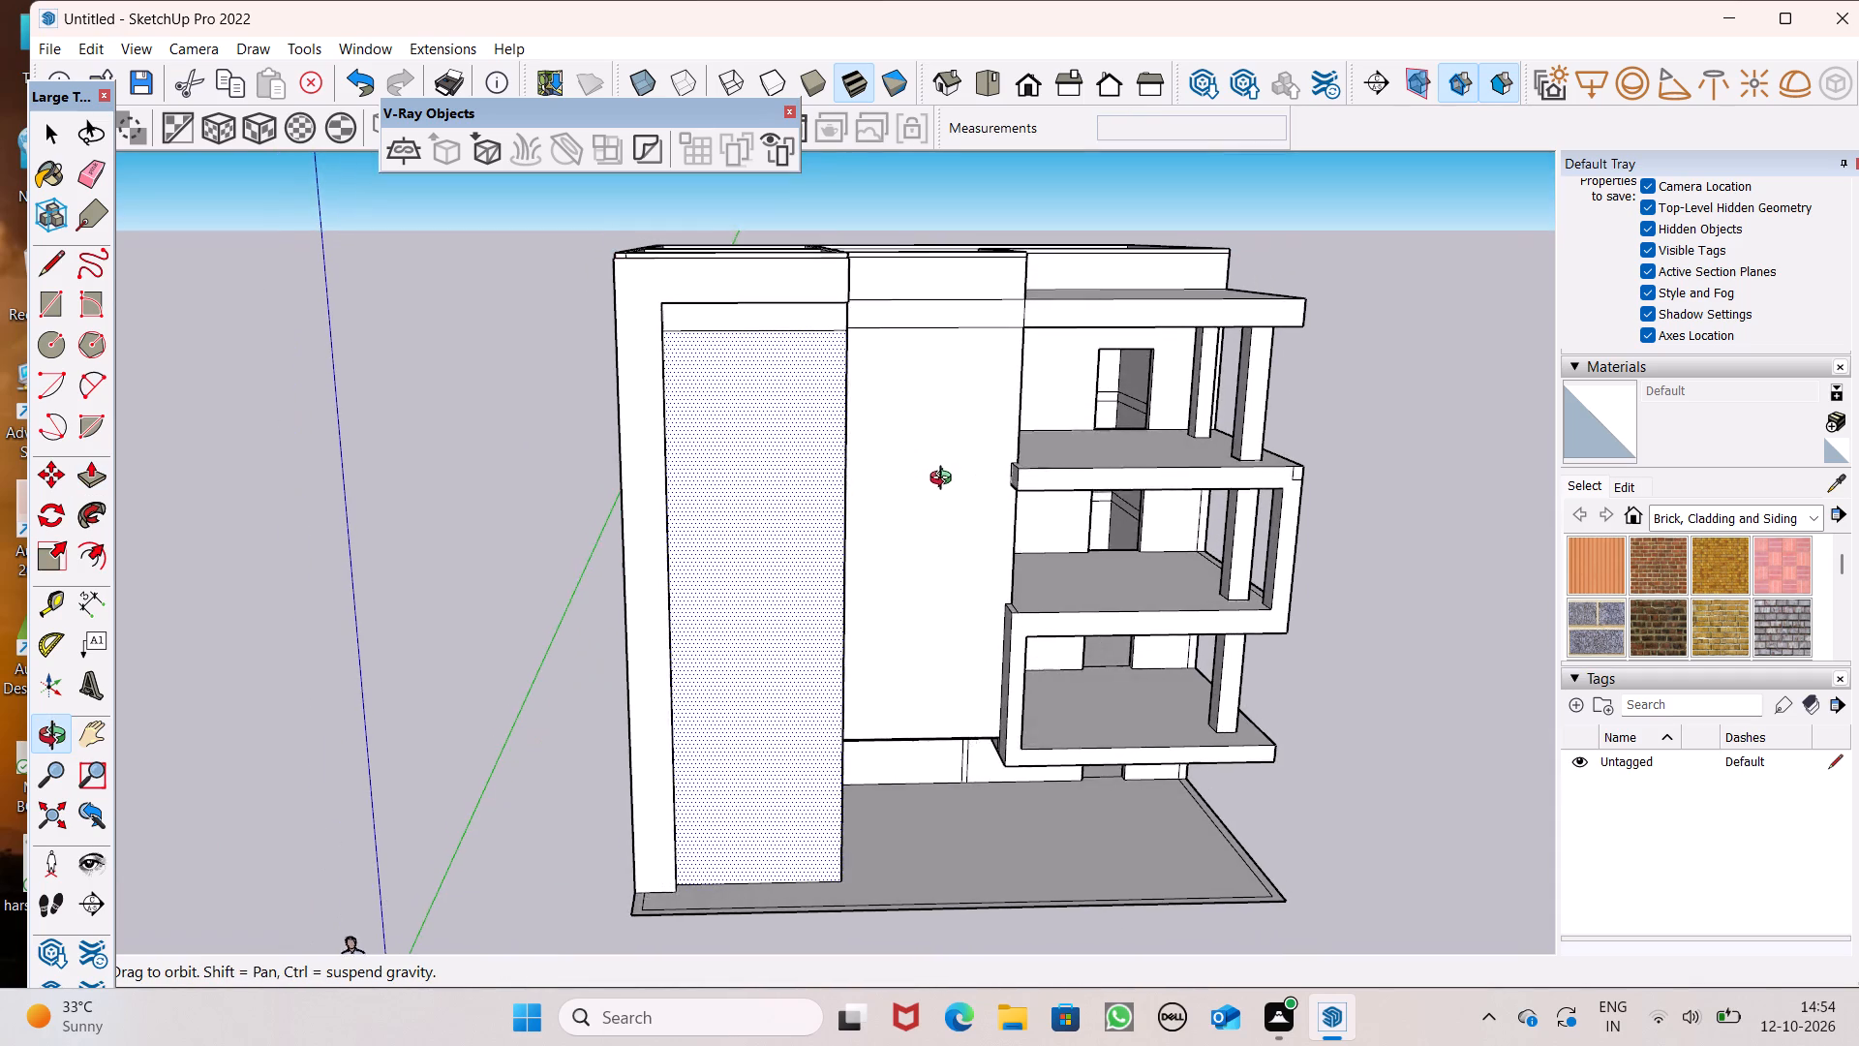
middle_drag(945, 480, 938, 505)
middle_drag(938, 505, 1189, 608)
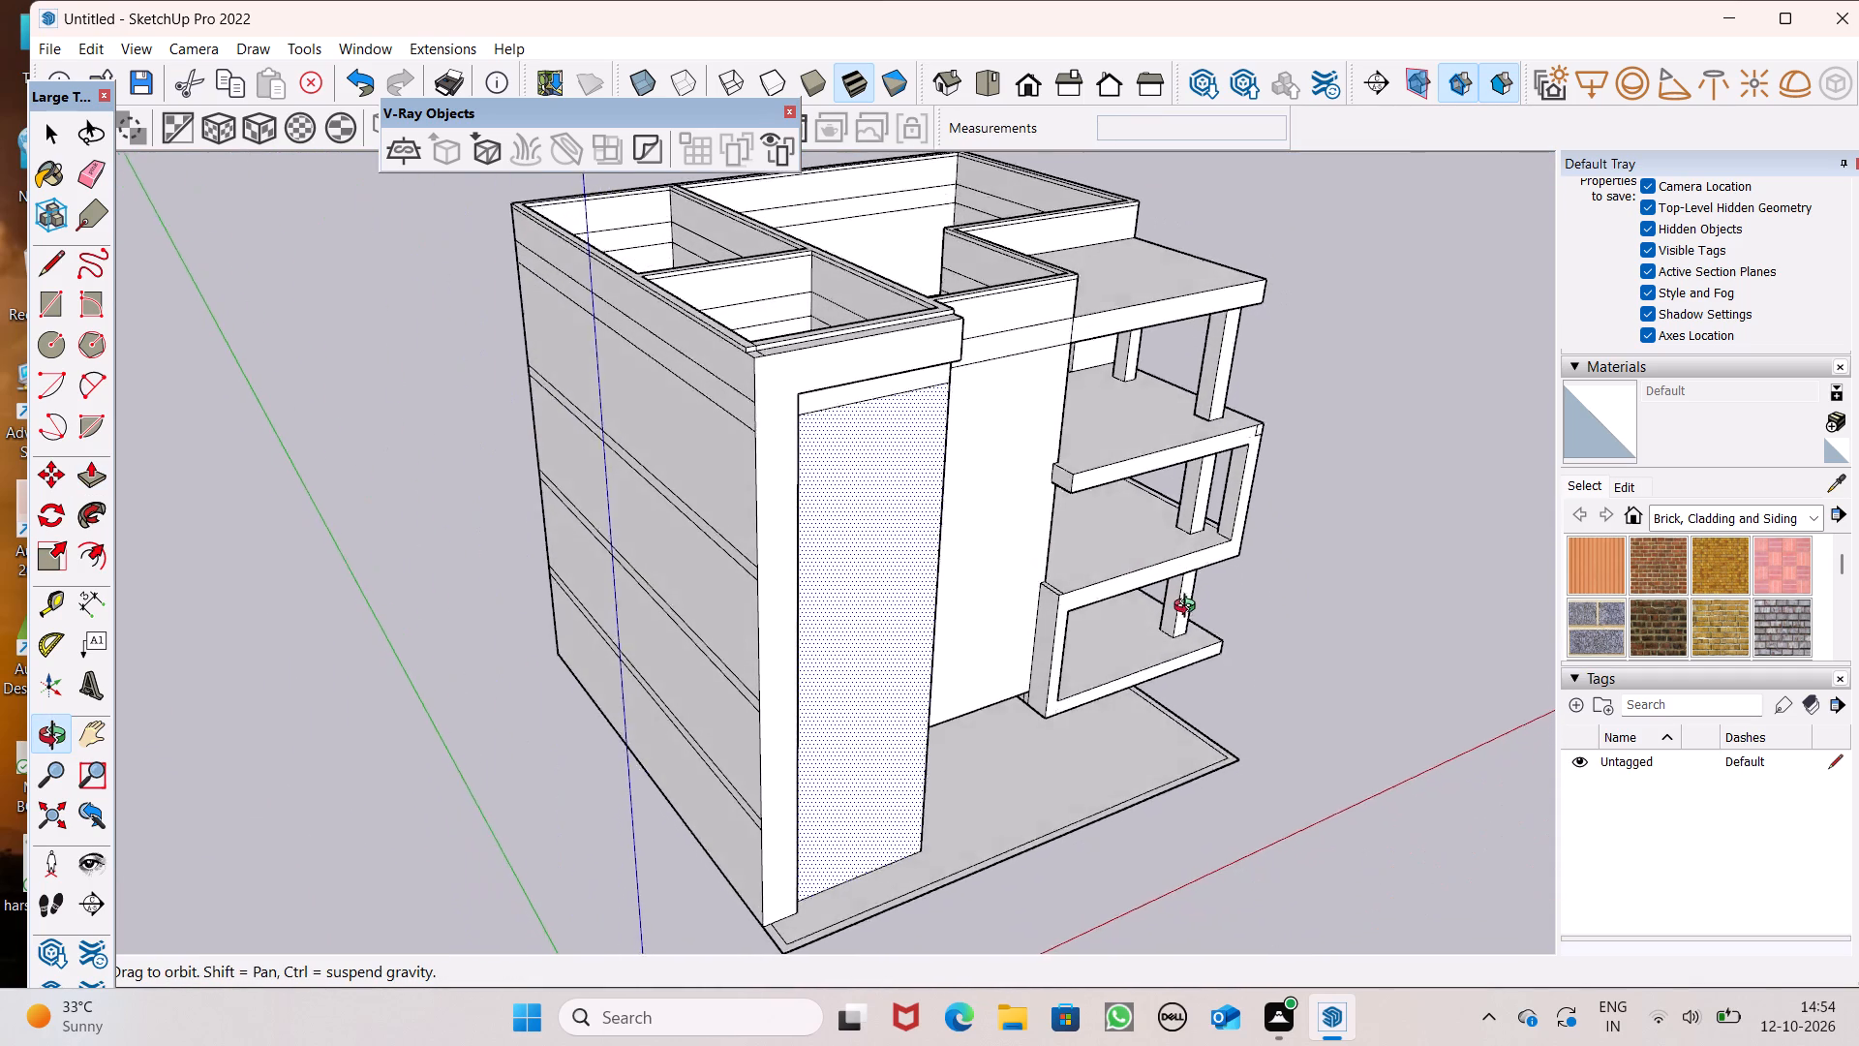
middle_drag(1189, 608, 1005, 587)
middle_click(1005, 582)
middle_drag(1003, 571, 1003, 567)
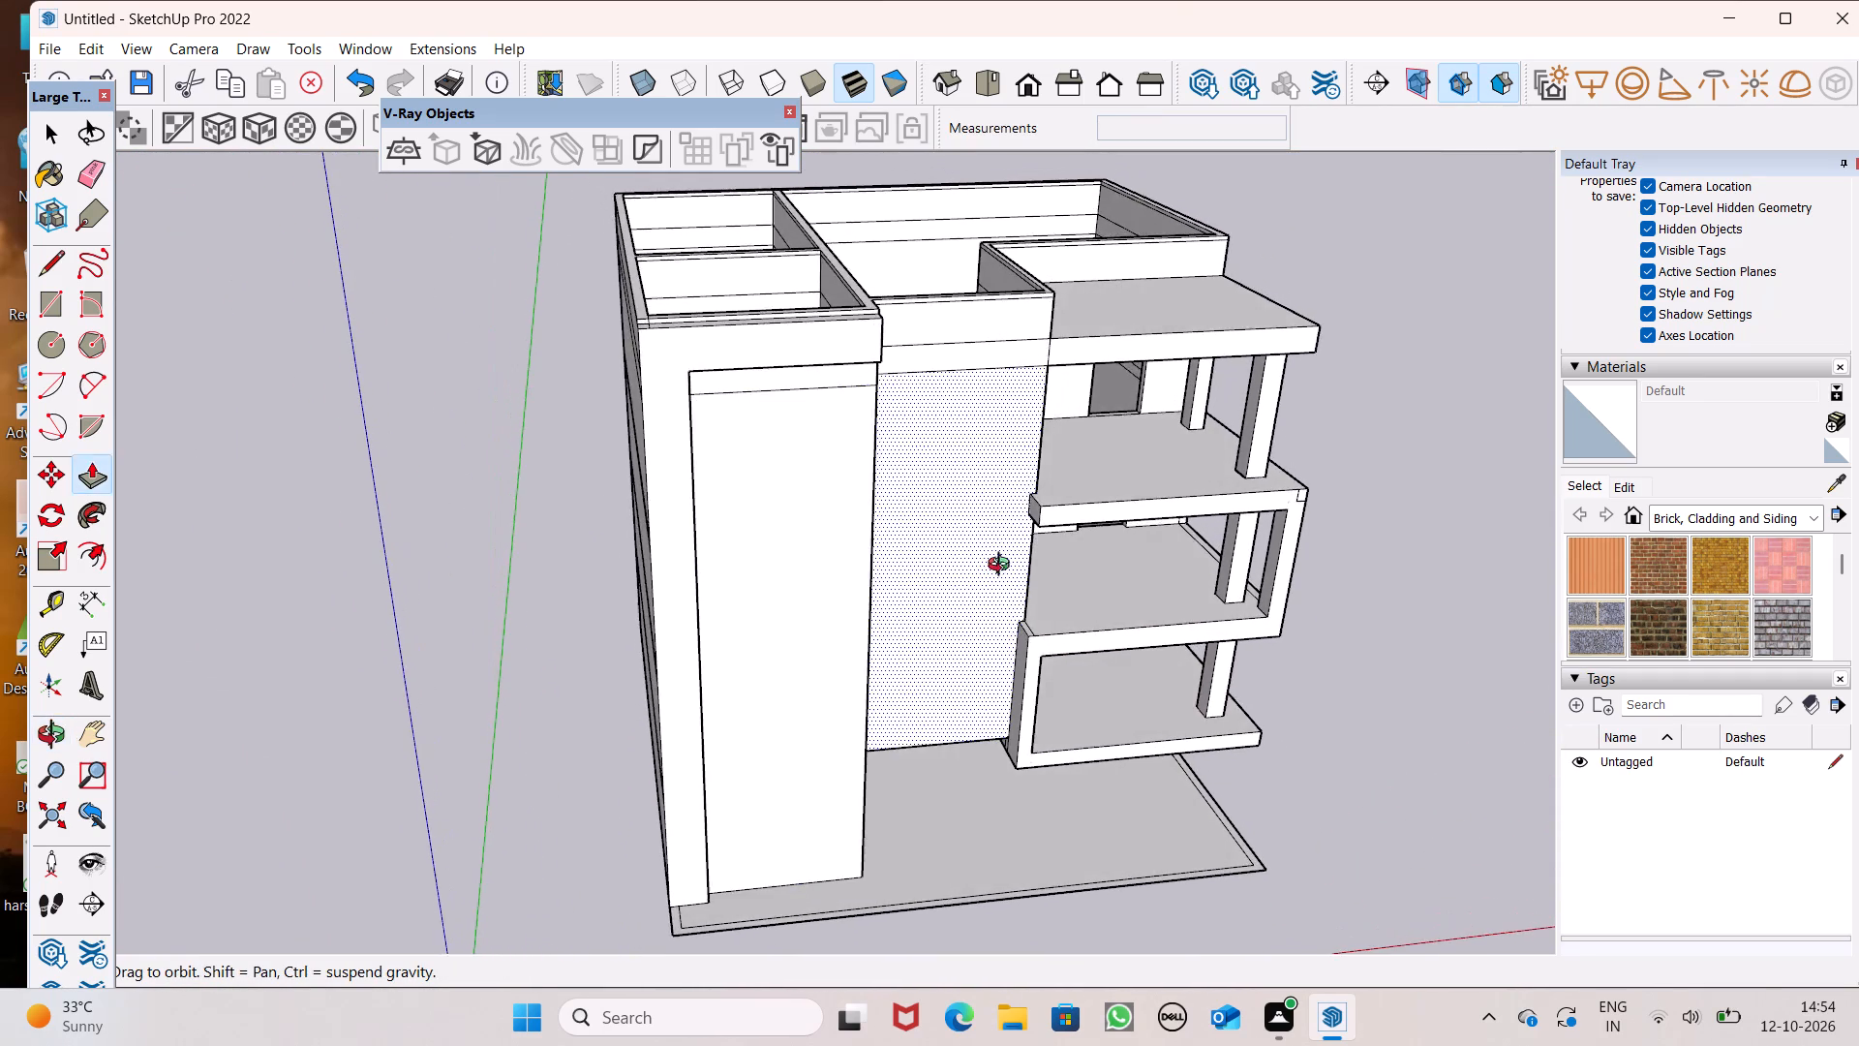
middle_drag(1003, 567, 990, 505)
middle_drag(988, 498, 946, 482)
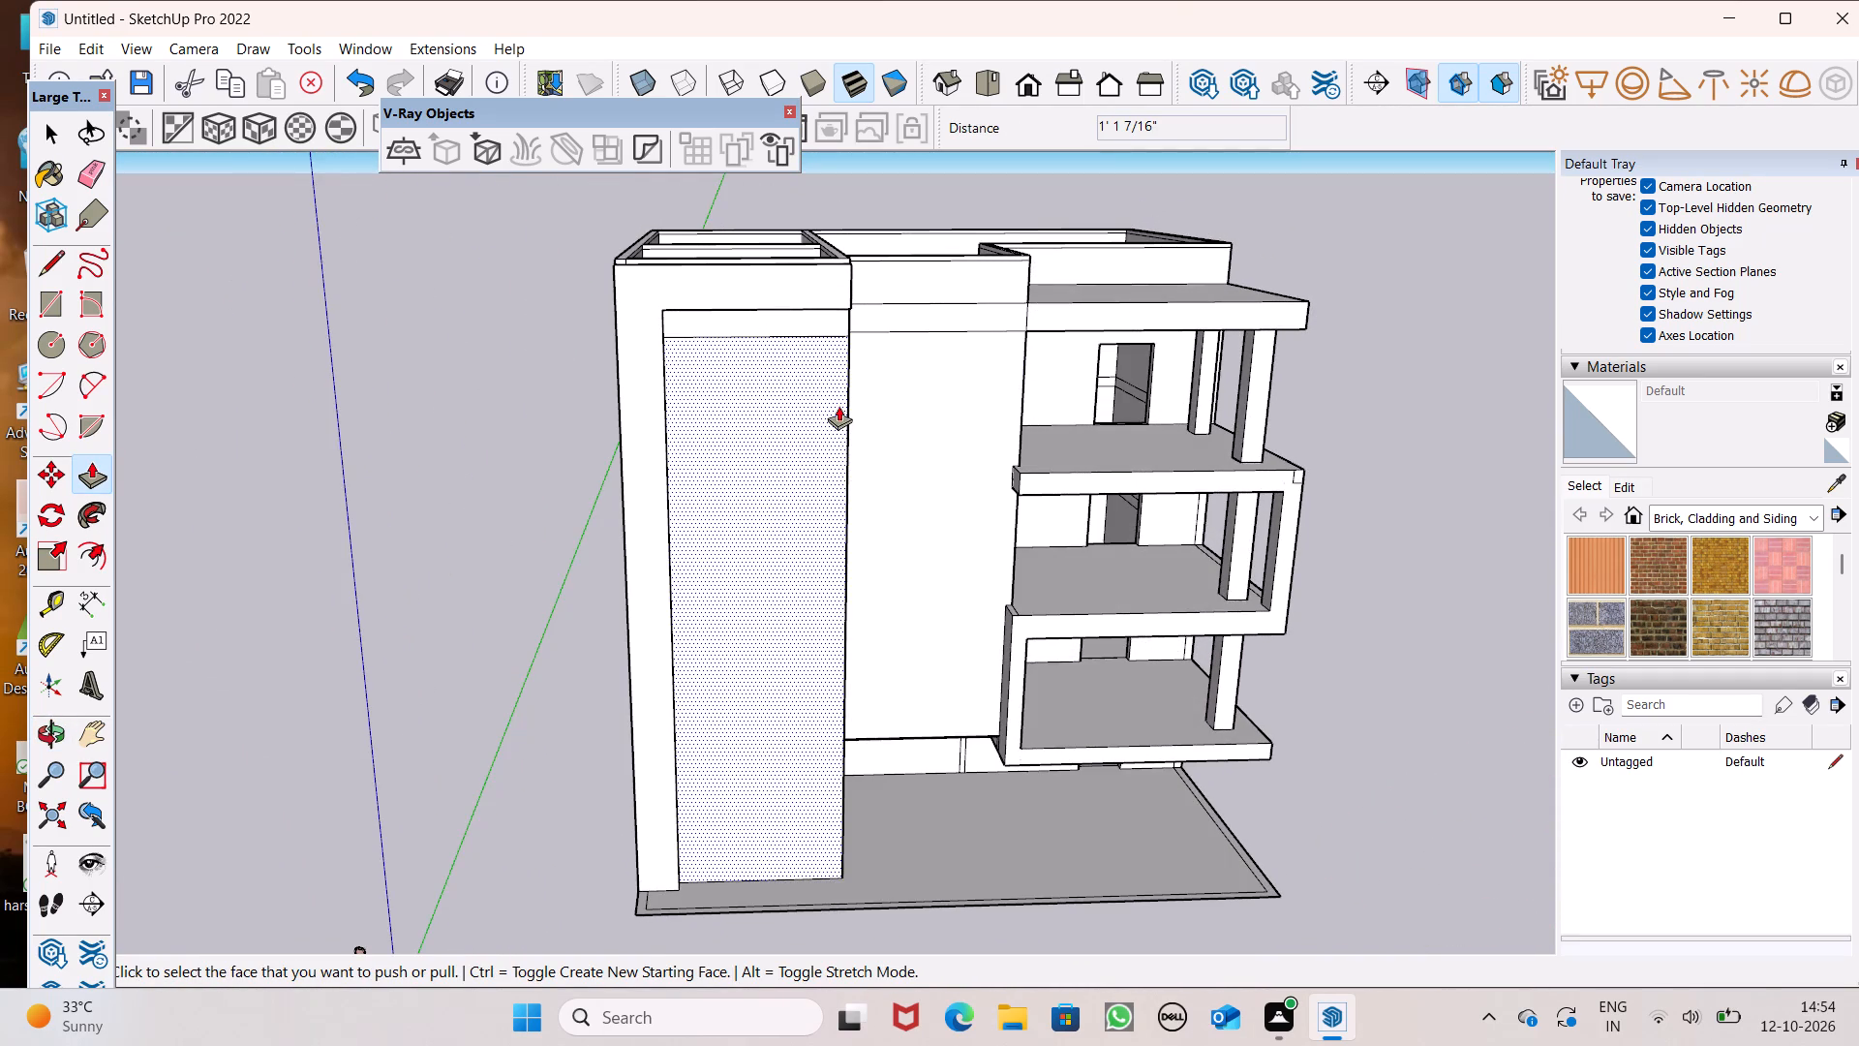
scroll(972, 461, up, 1)
middle_drag(970, 461, 883, 426)
middle_click(883, 426)
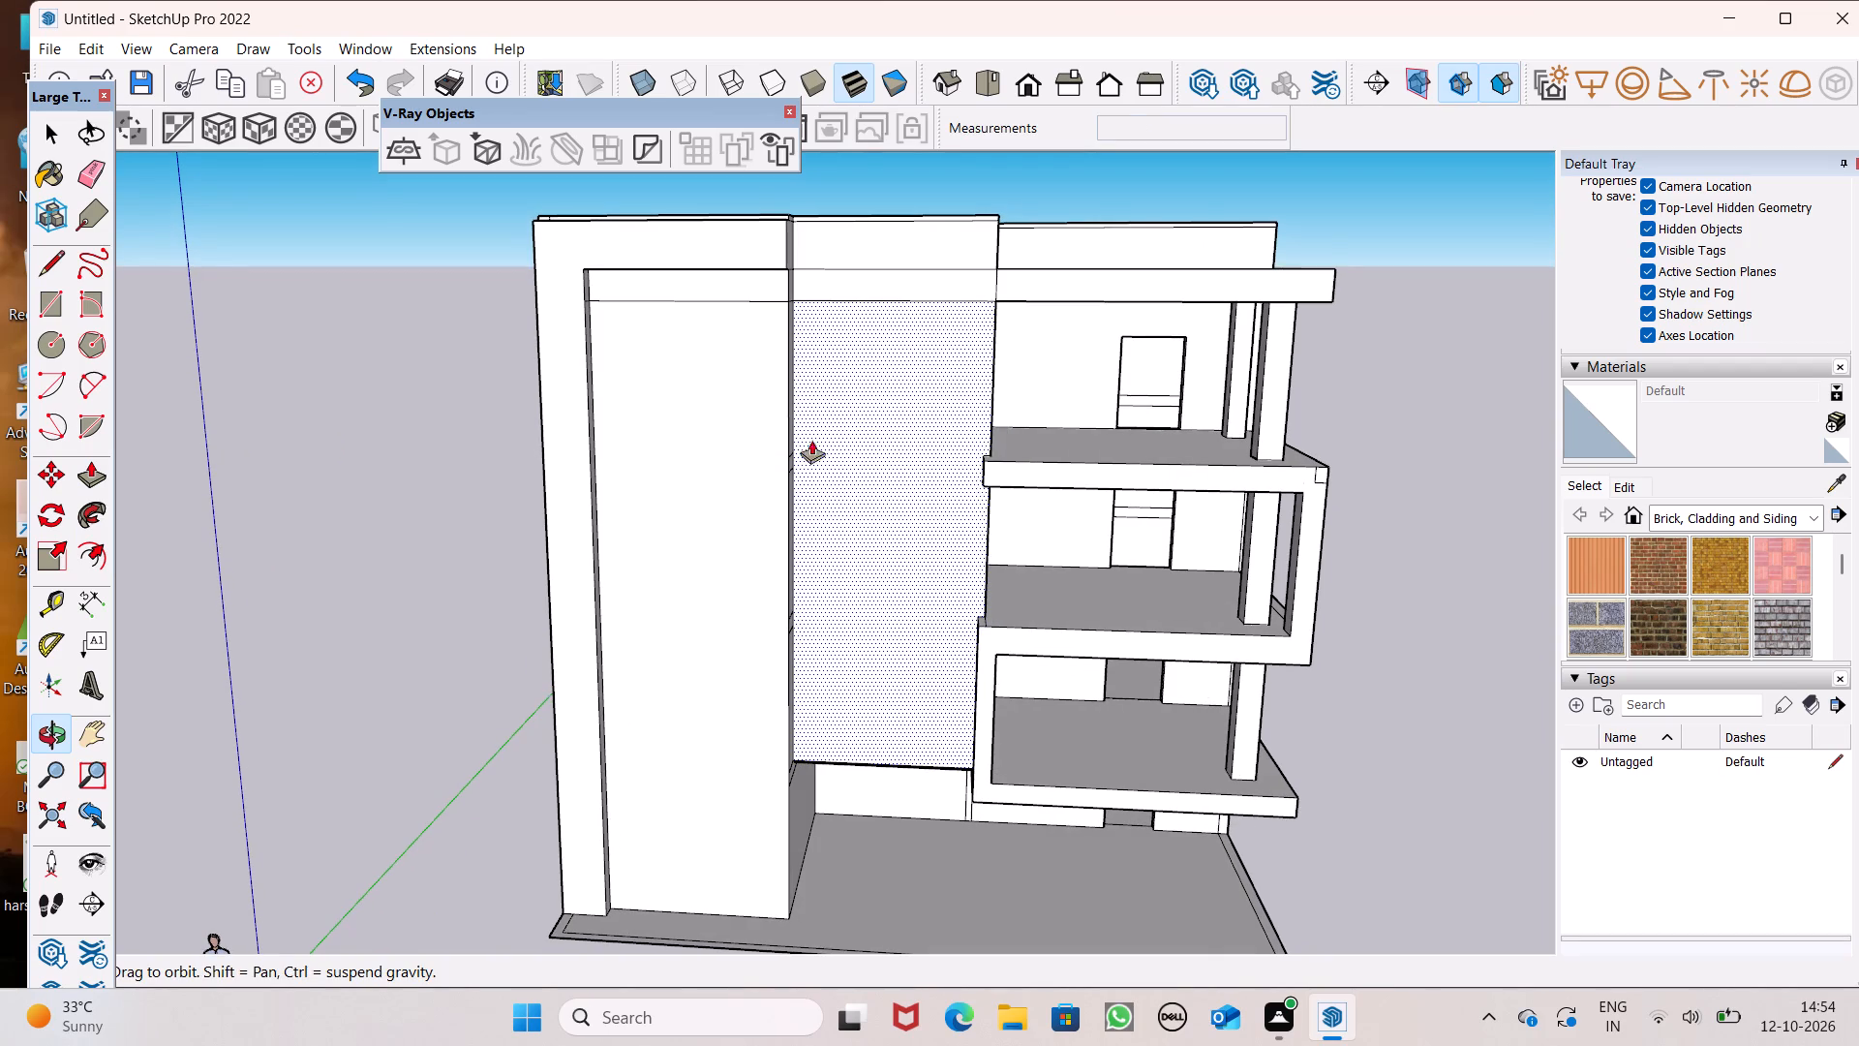
middle_drag(647, 521, 638, 531)
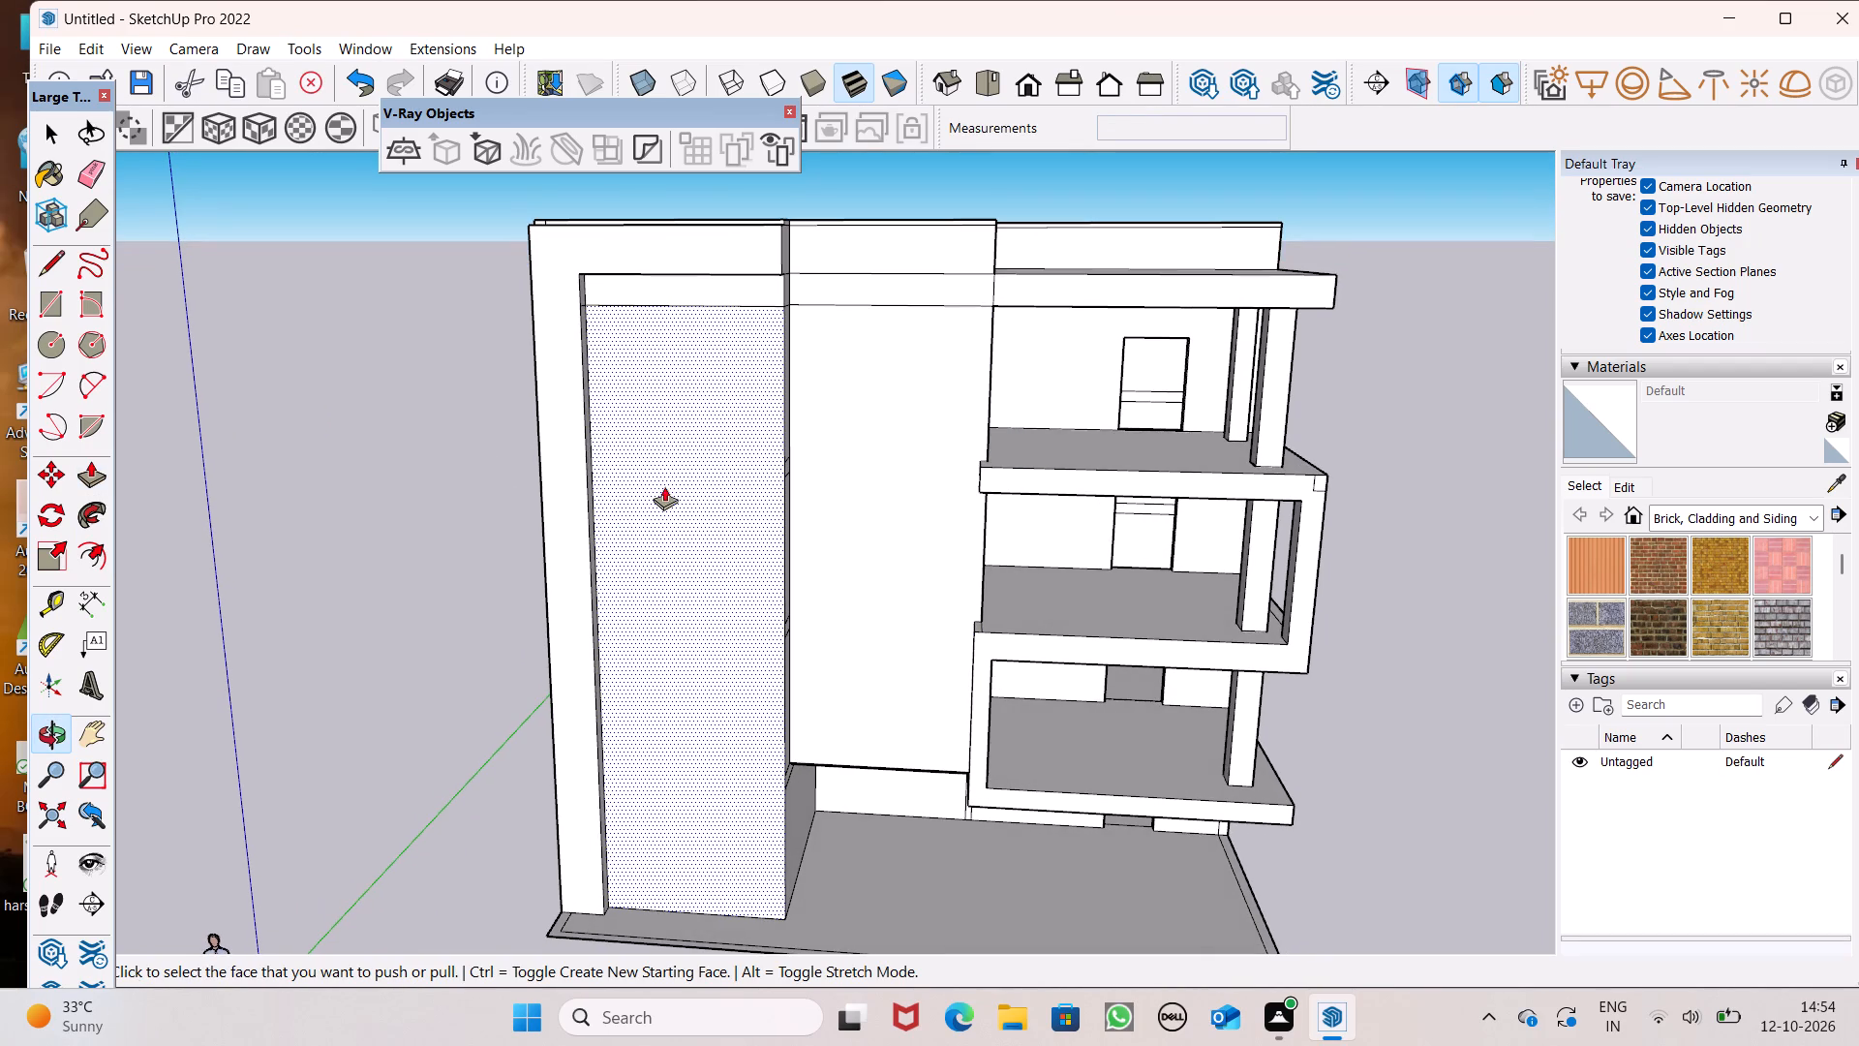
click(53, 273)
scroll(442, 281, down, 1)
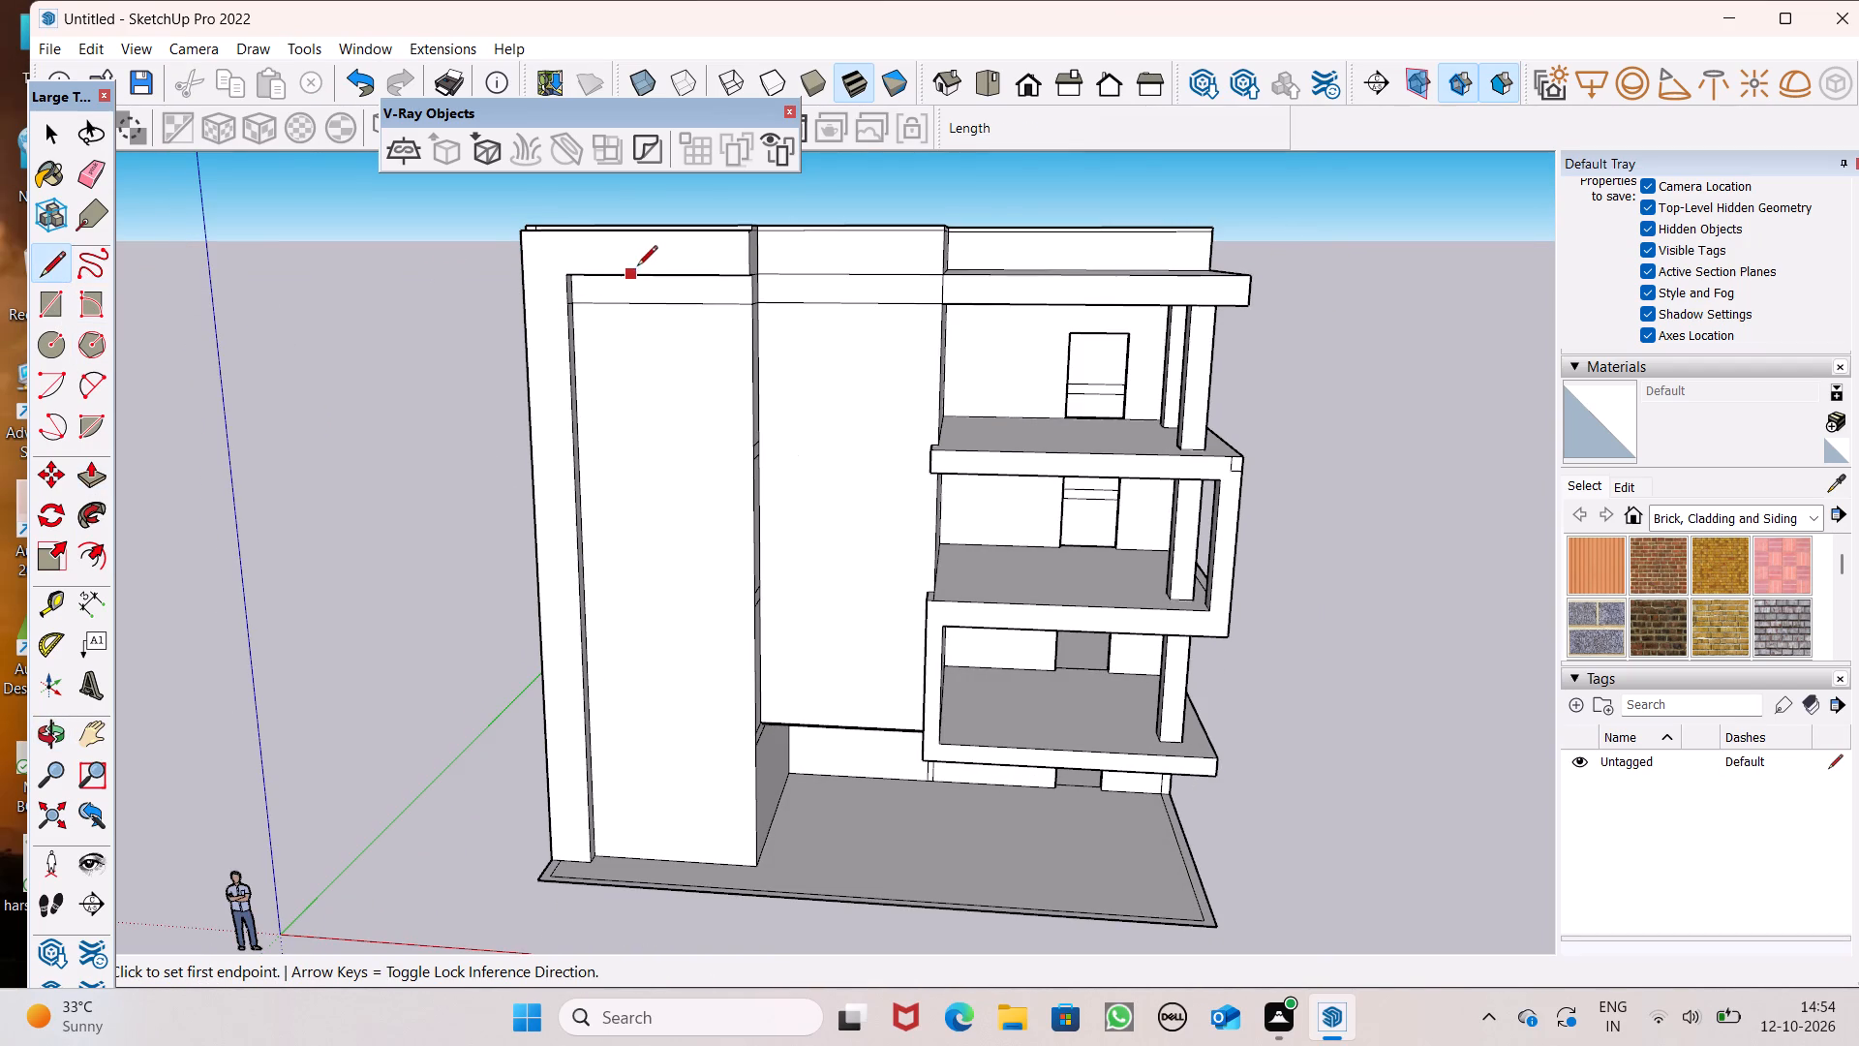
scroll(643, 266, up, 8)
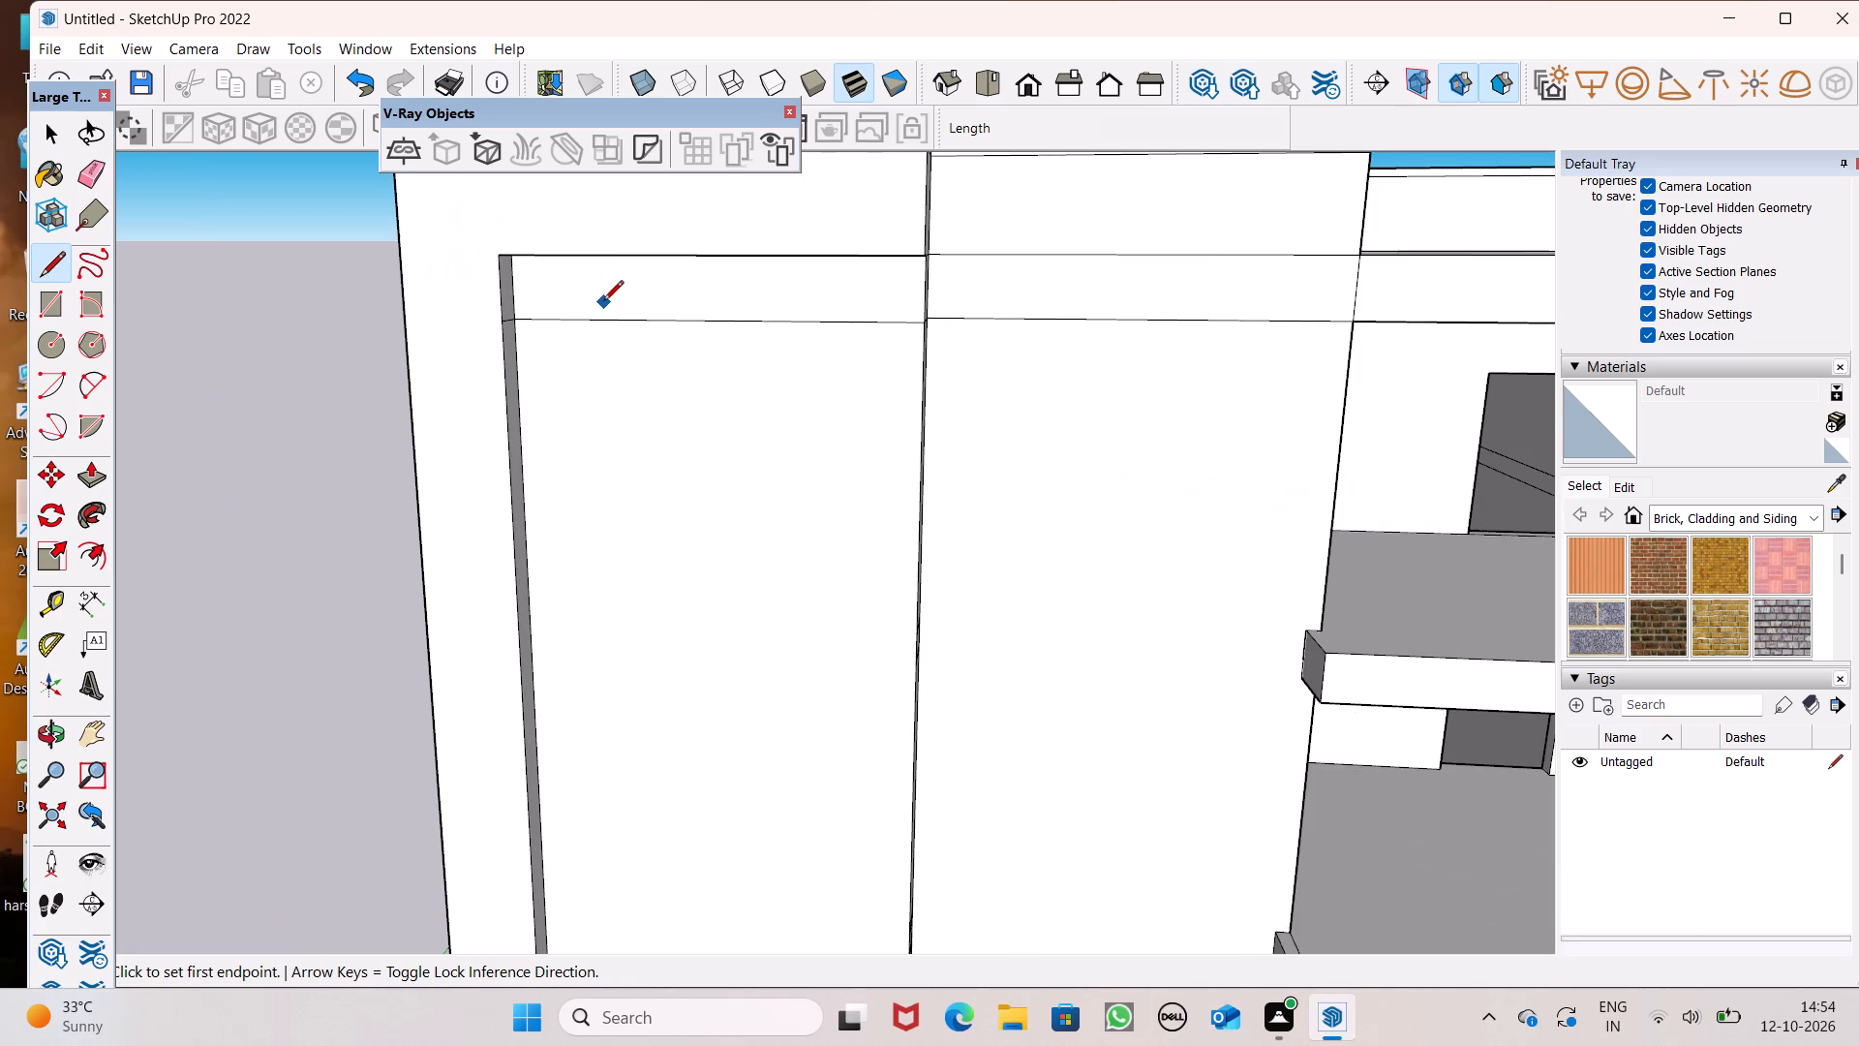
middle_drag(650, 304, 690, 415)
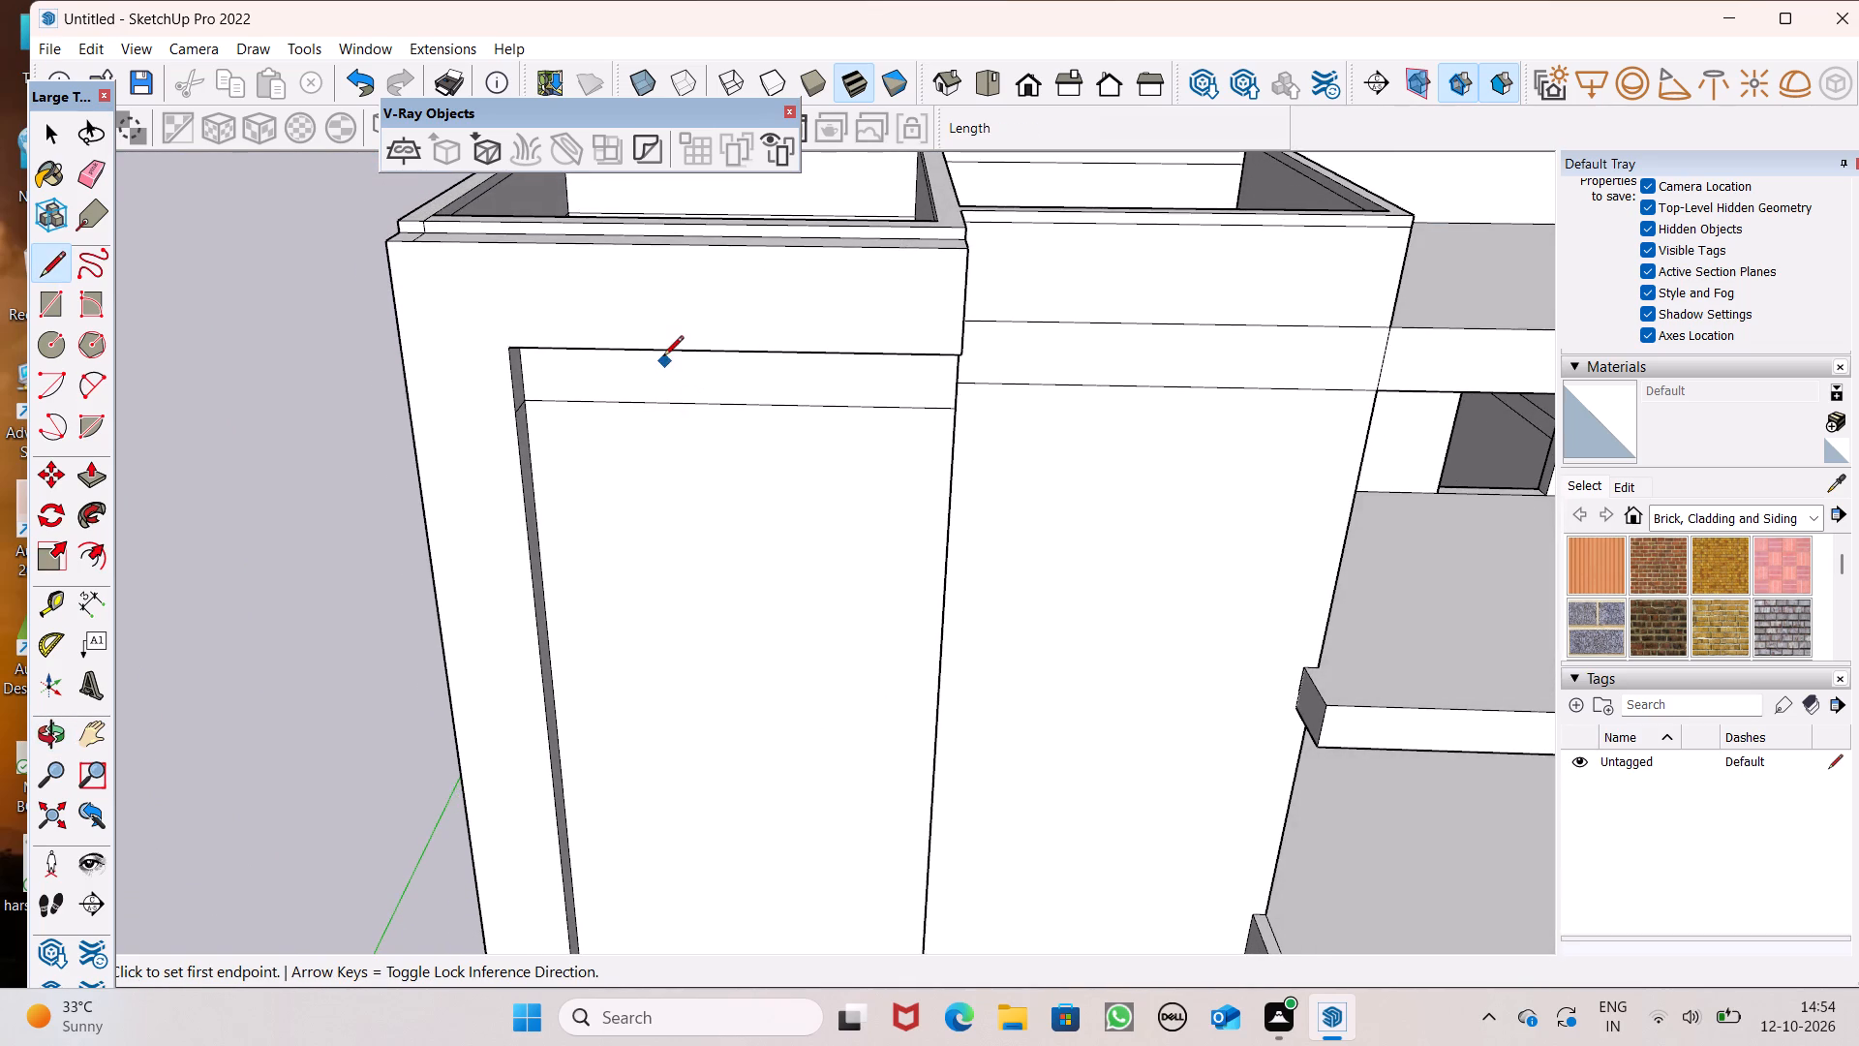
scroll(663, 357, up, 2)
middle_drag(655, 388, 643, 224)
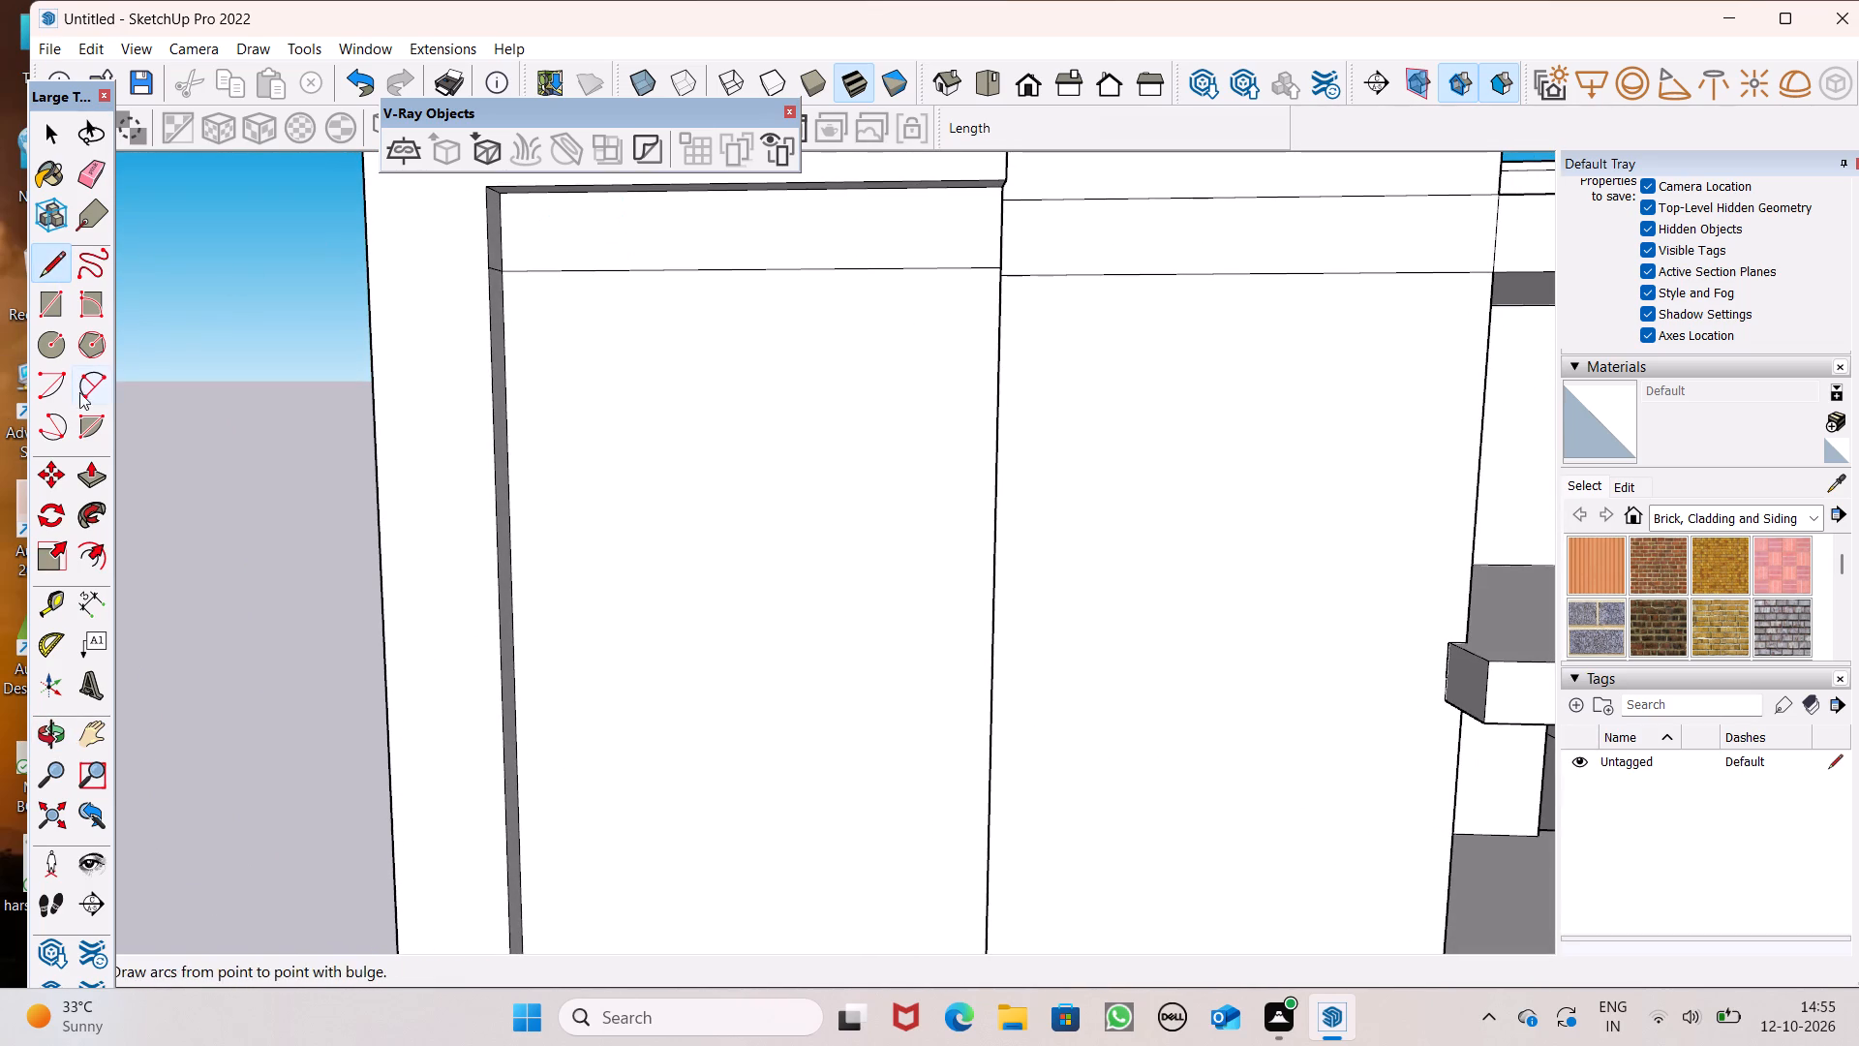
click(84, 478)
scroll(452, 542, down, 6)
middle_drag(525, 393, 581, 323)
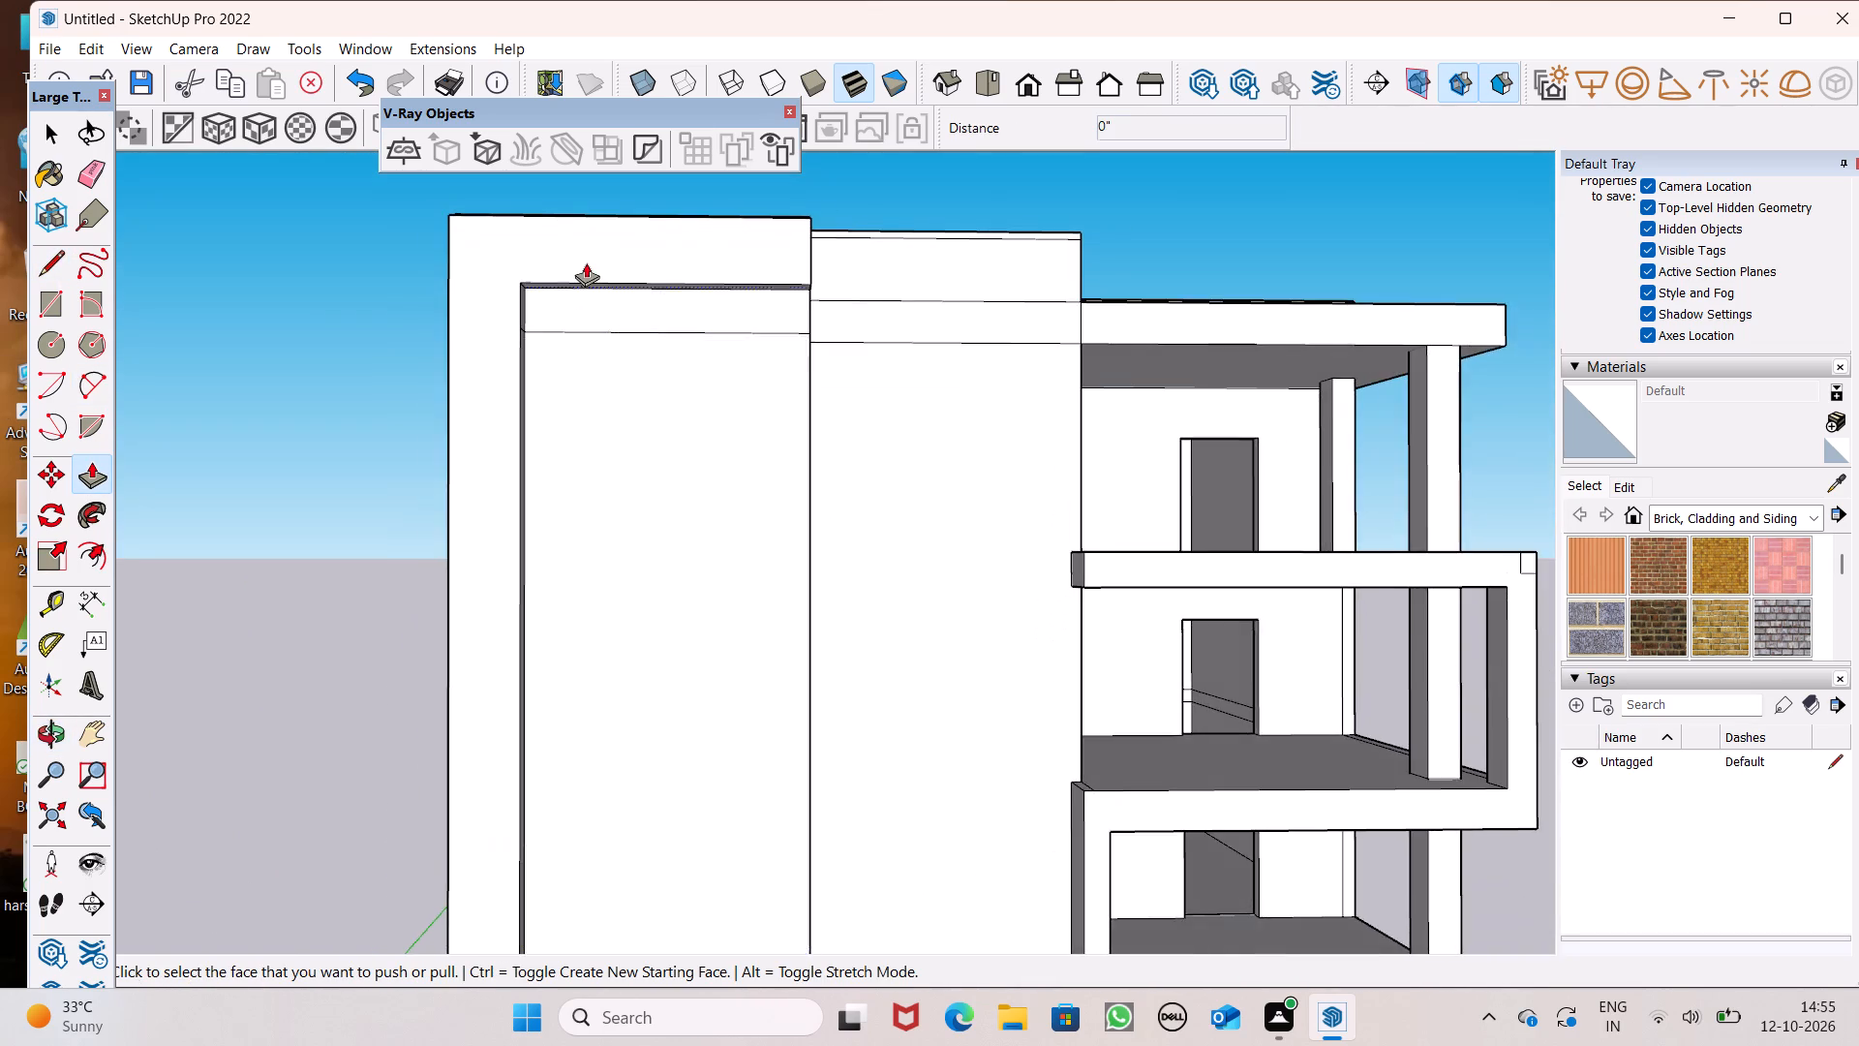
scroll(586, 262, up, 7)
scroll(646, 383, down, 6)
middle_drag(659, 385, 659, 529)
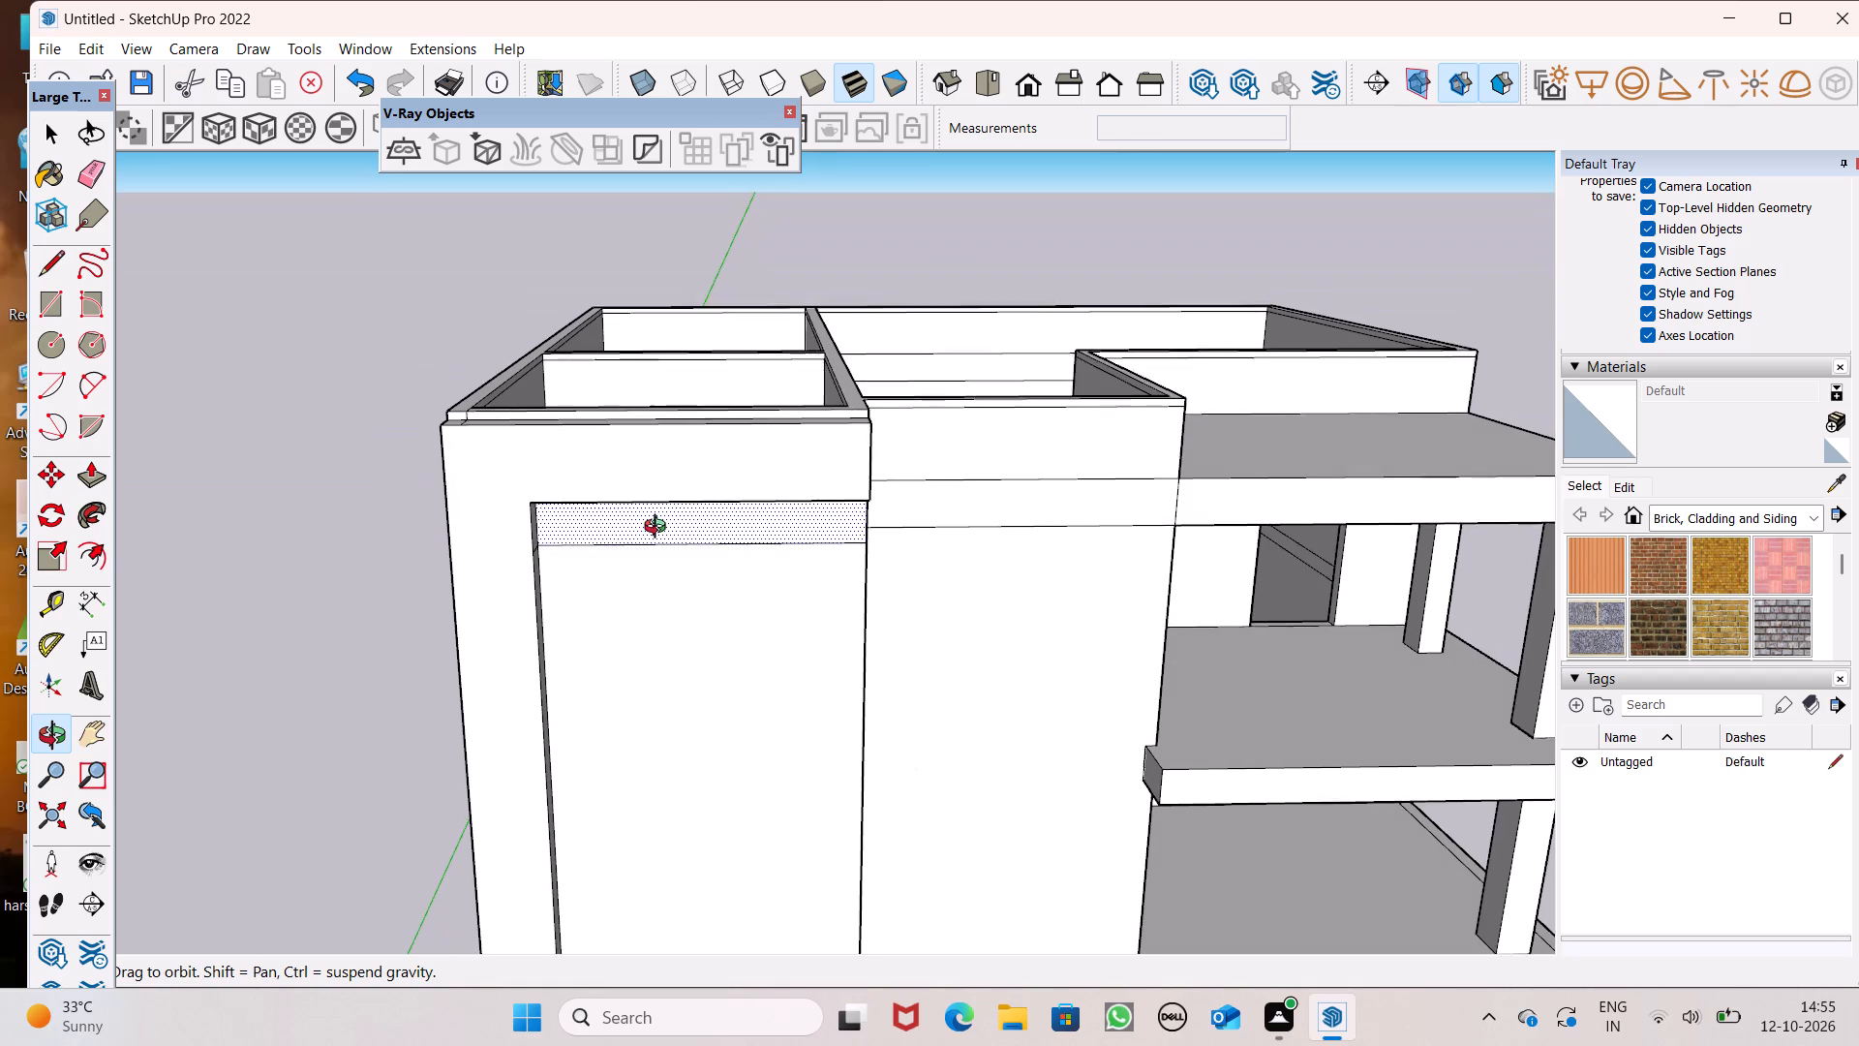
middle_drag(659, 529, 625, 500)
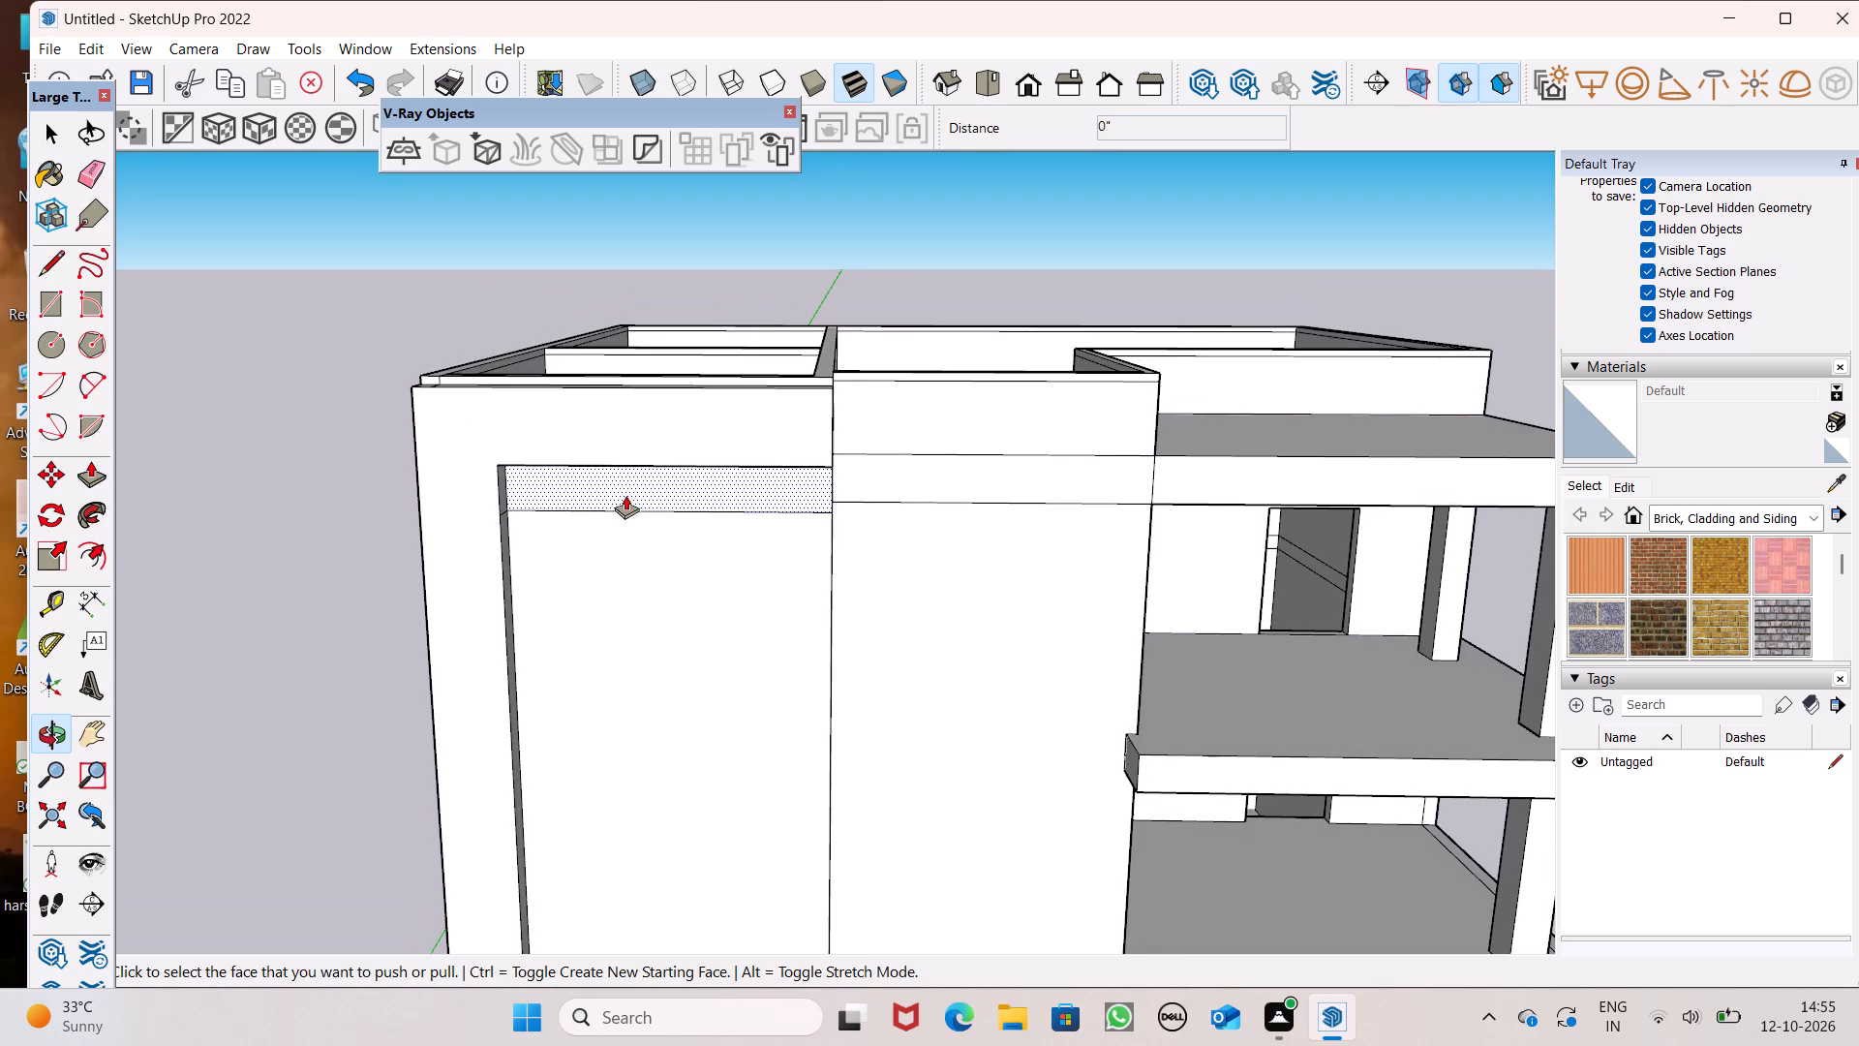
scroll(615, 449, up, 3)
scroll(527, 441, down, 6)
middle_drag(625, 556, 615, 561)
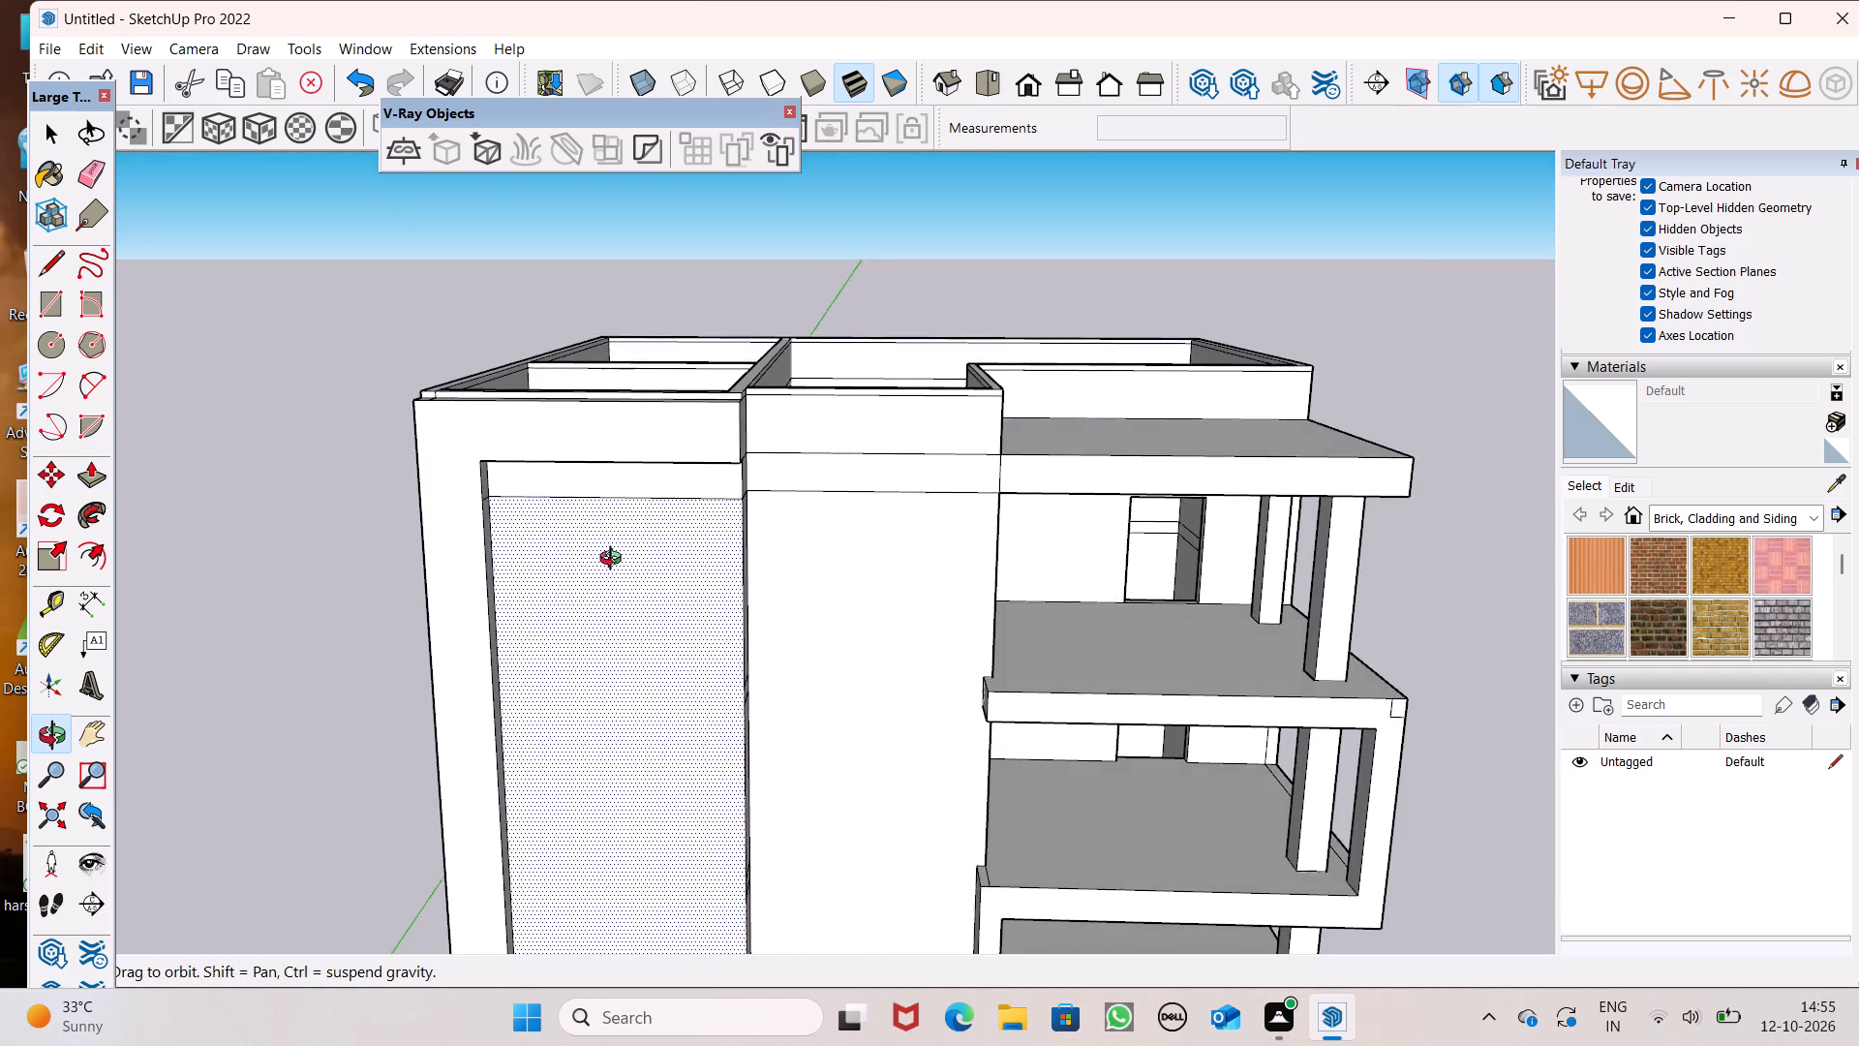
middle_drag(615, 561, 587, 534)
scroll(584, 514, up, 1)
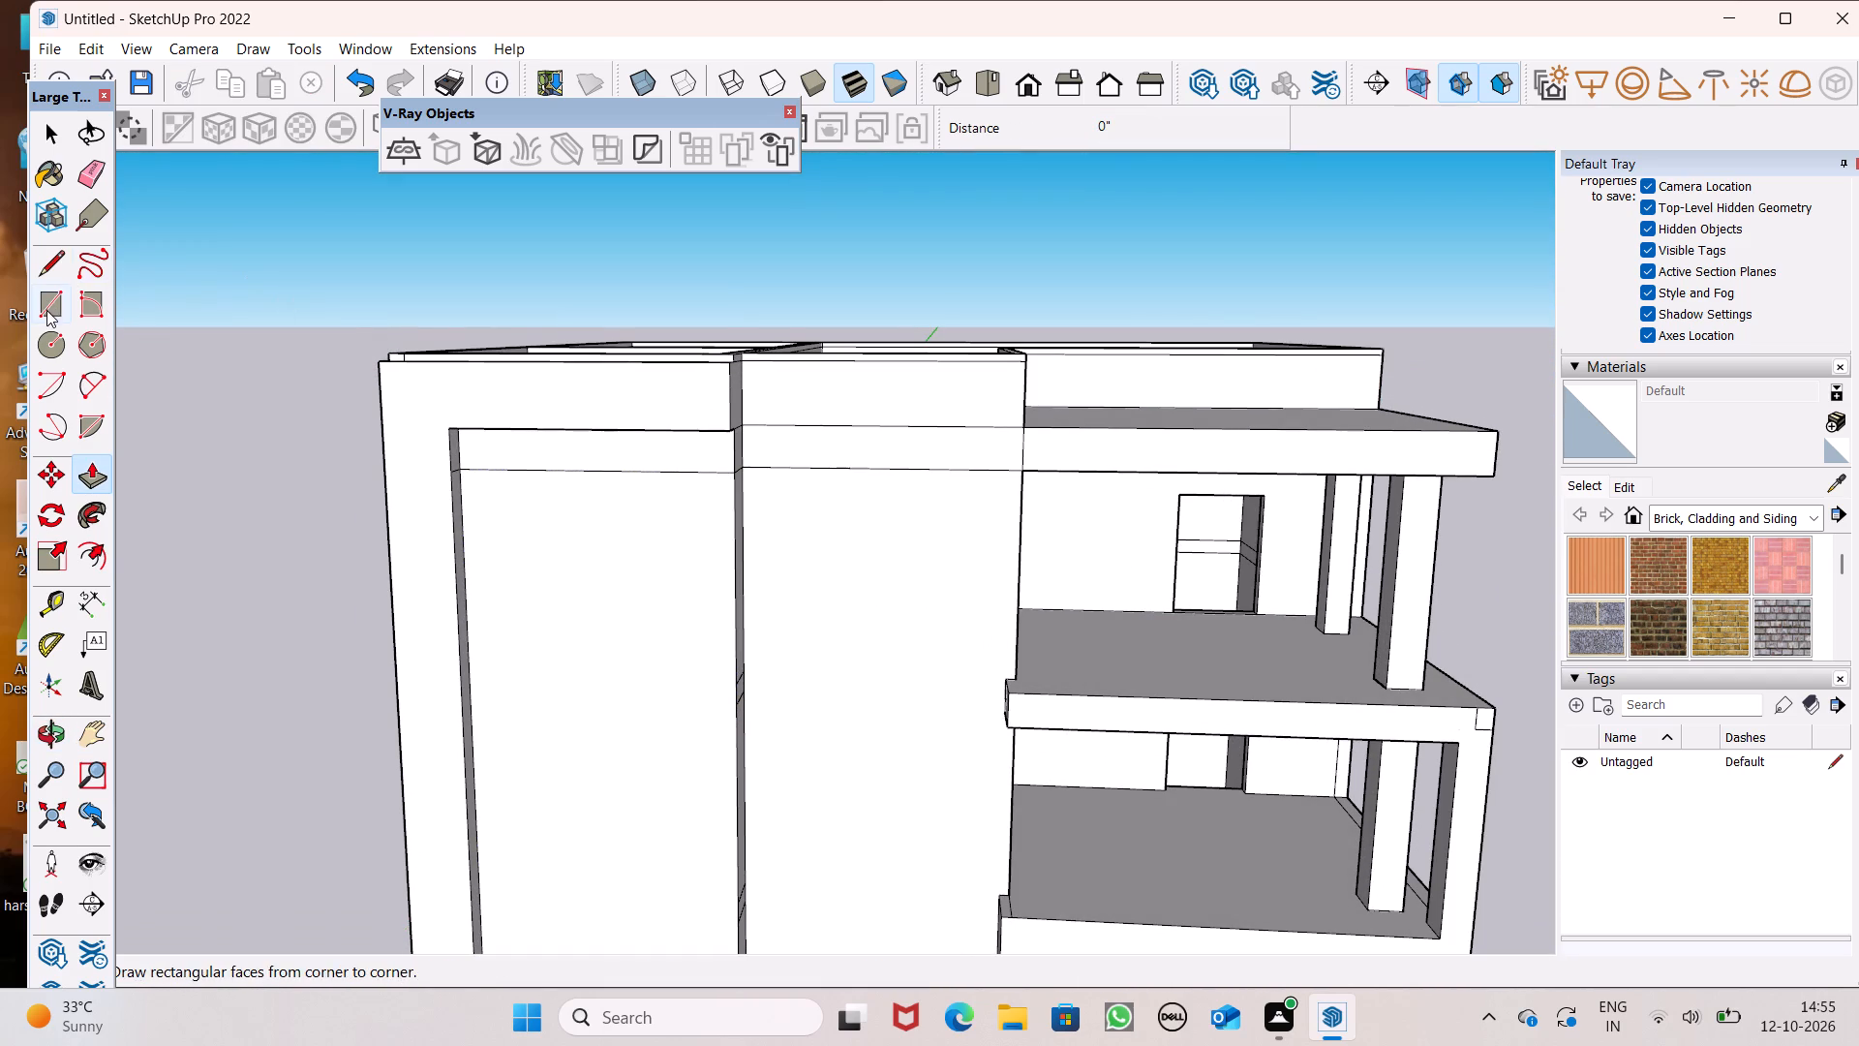
Draw a vertical line on the bay's recessed front, beside the frame's upright leg, from the frame's underside down to the base.
click(55, 270)
scroll(671, 225, down, 5)
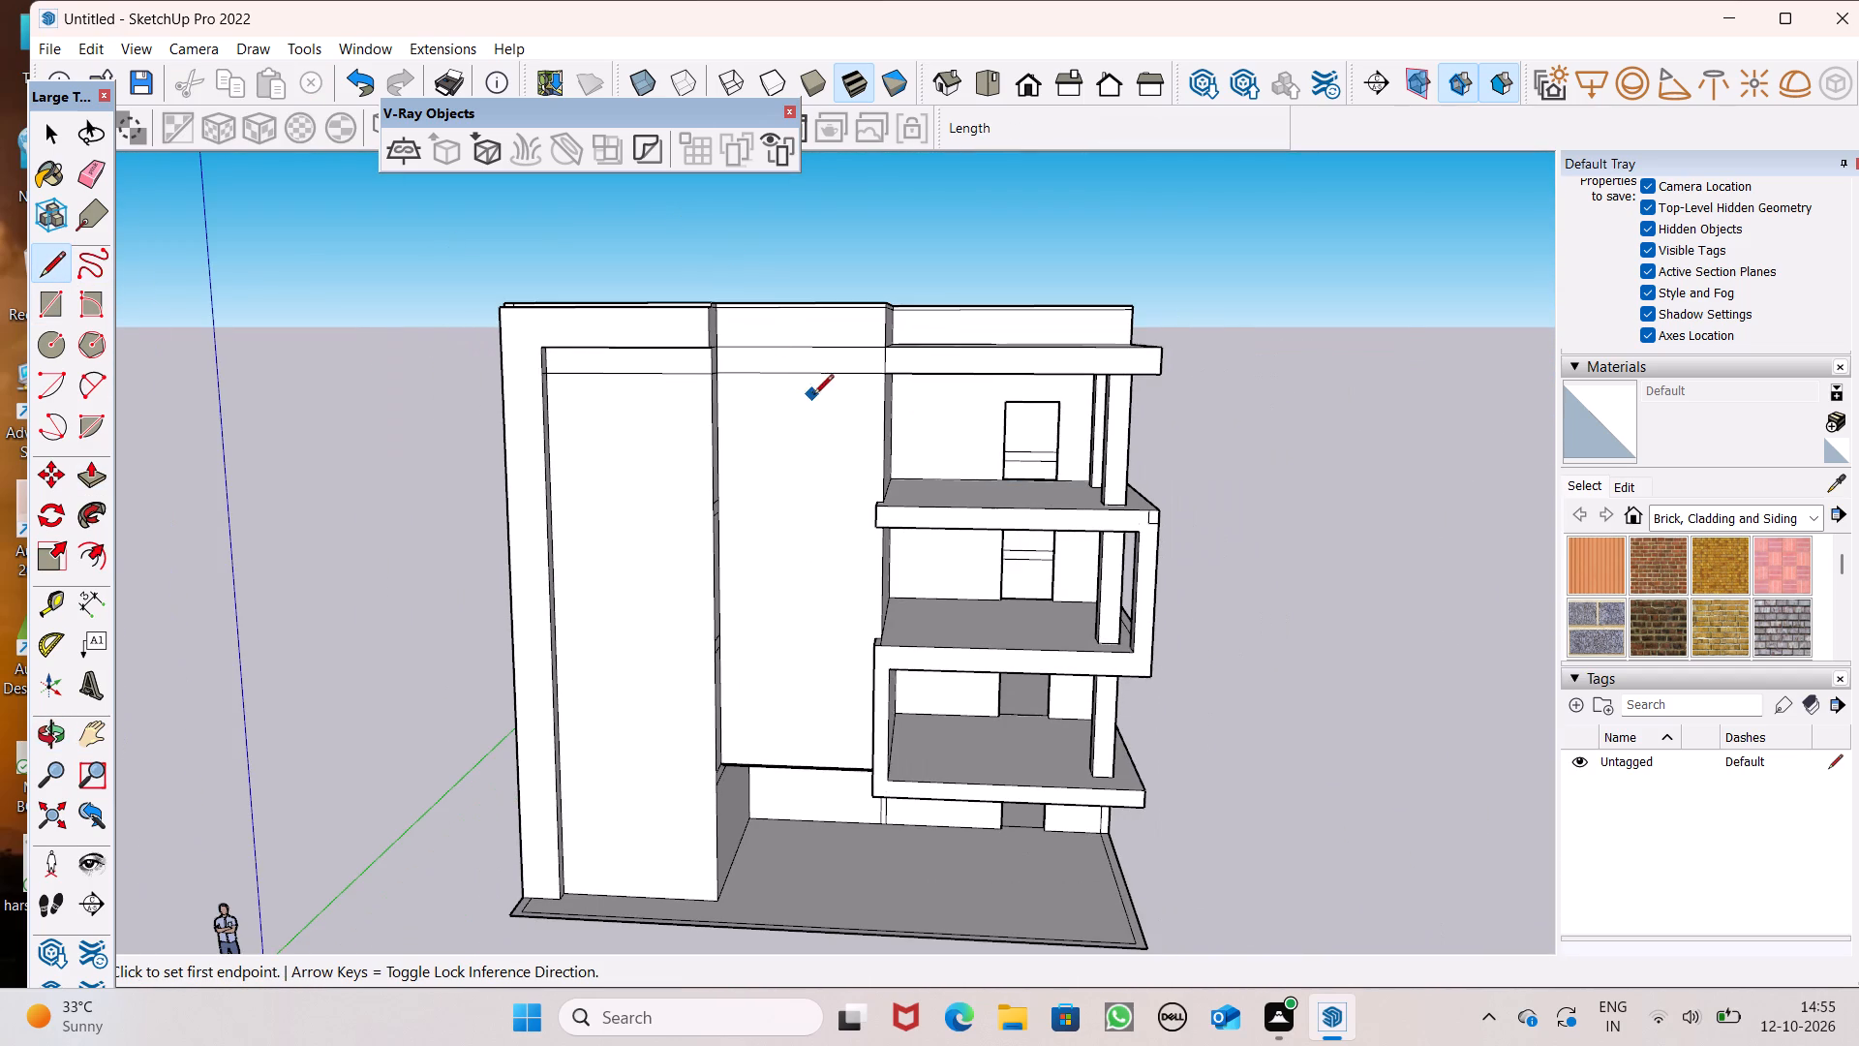
middle_drag(812, 384, 642, 427)
scroll(493, 401, up, 6)
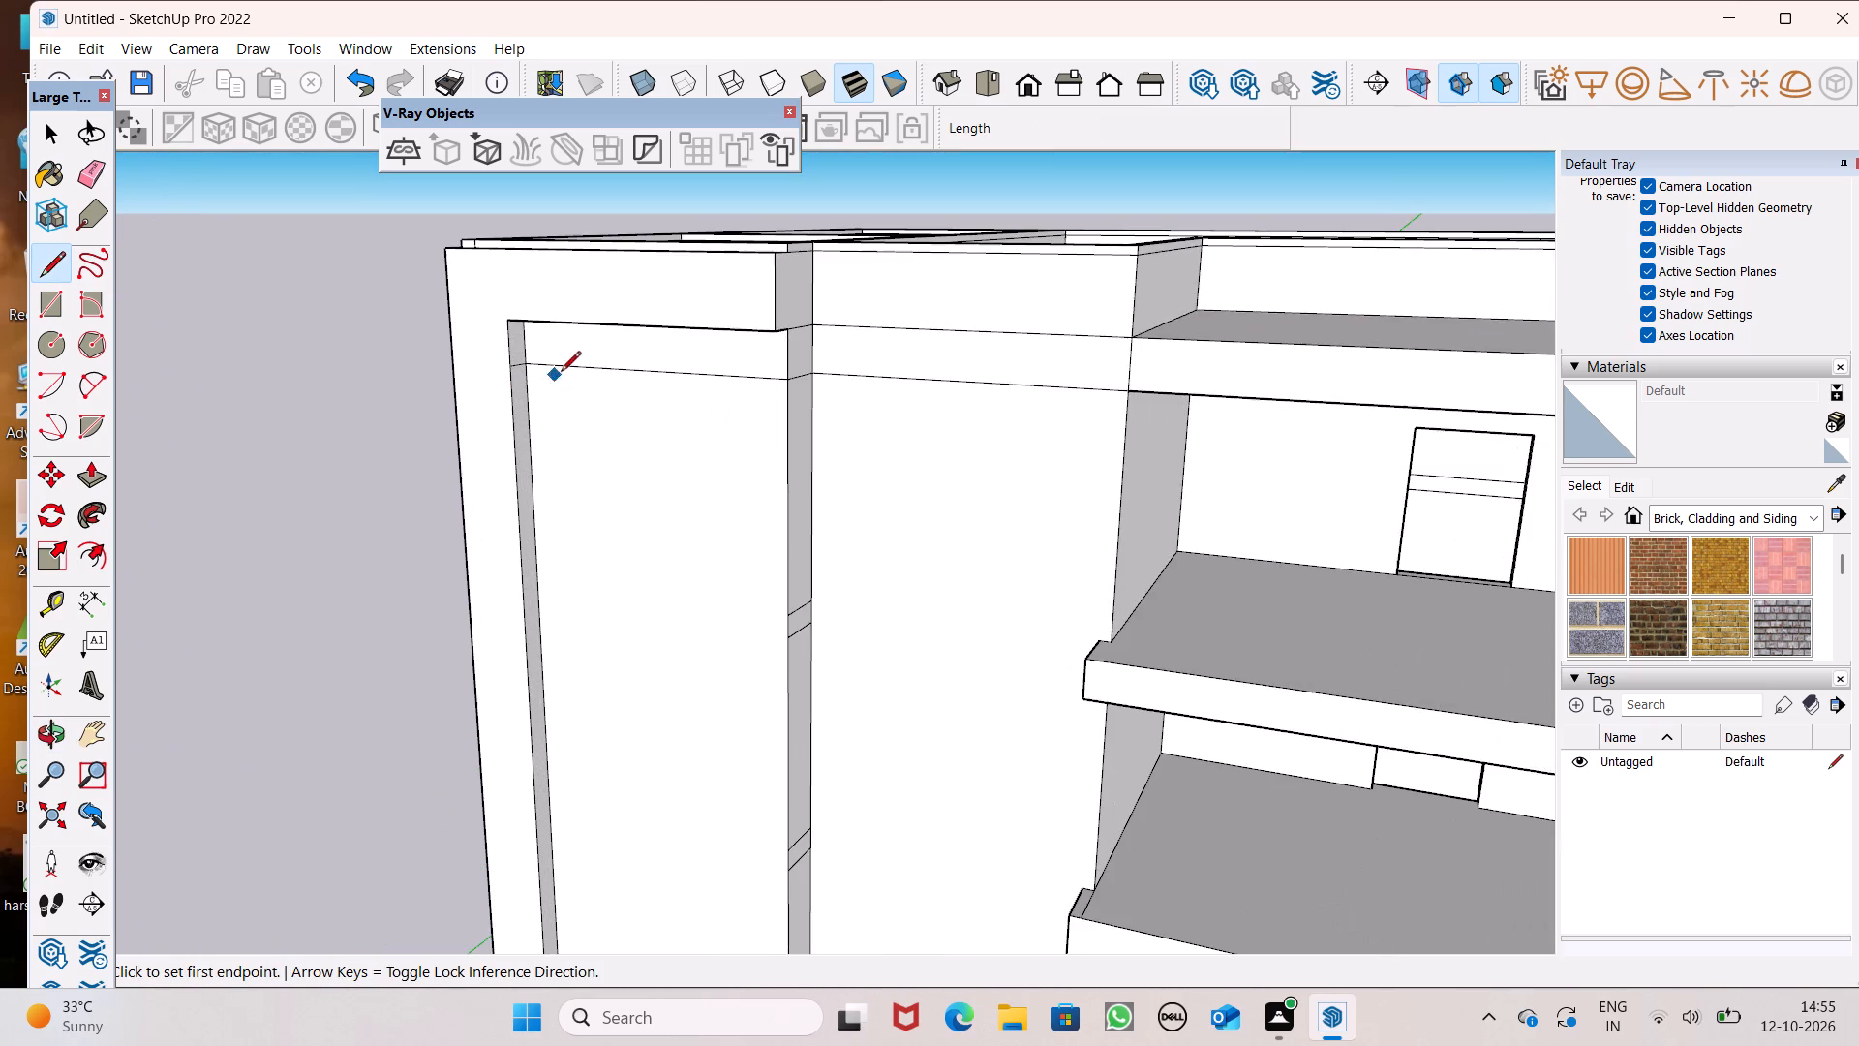
middle_drag(570, 378, 585, 303)
scroll(565, 298, up, 16)
click(531, 191)
scroll(541, 307, down, 4)
scroll(541, 308, up, 1)
scroll(541, 308, down, 1)
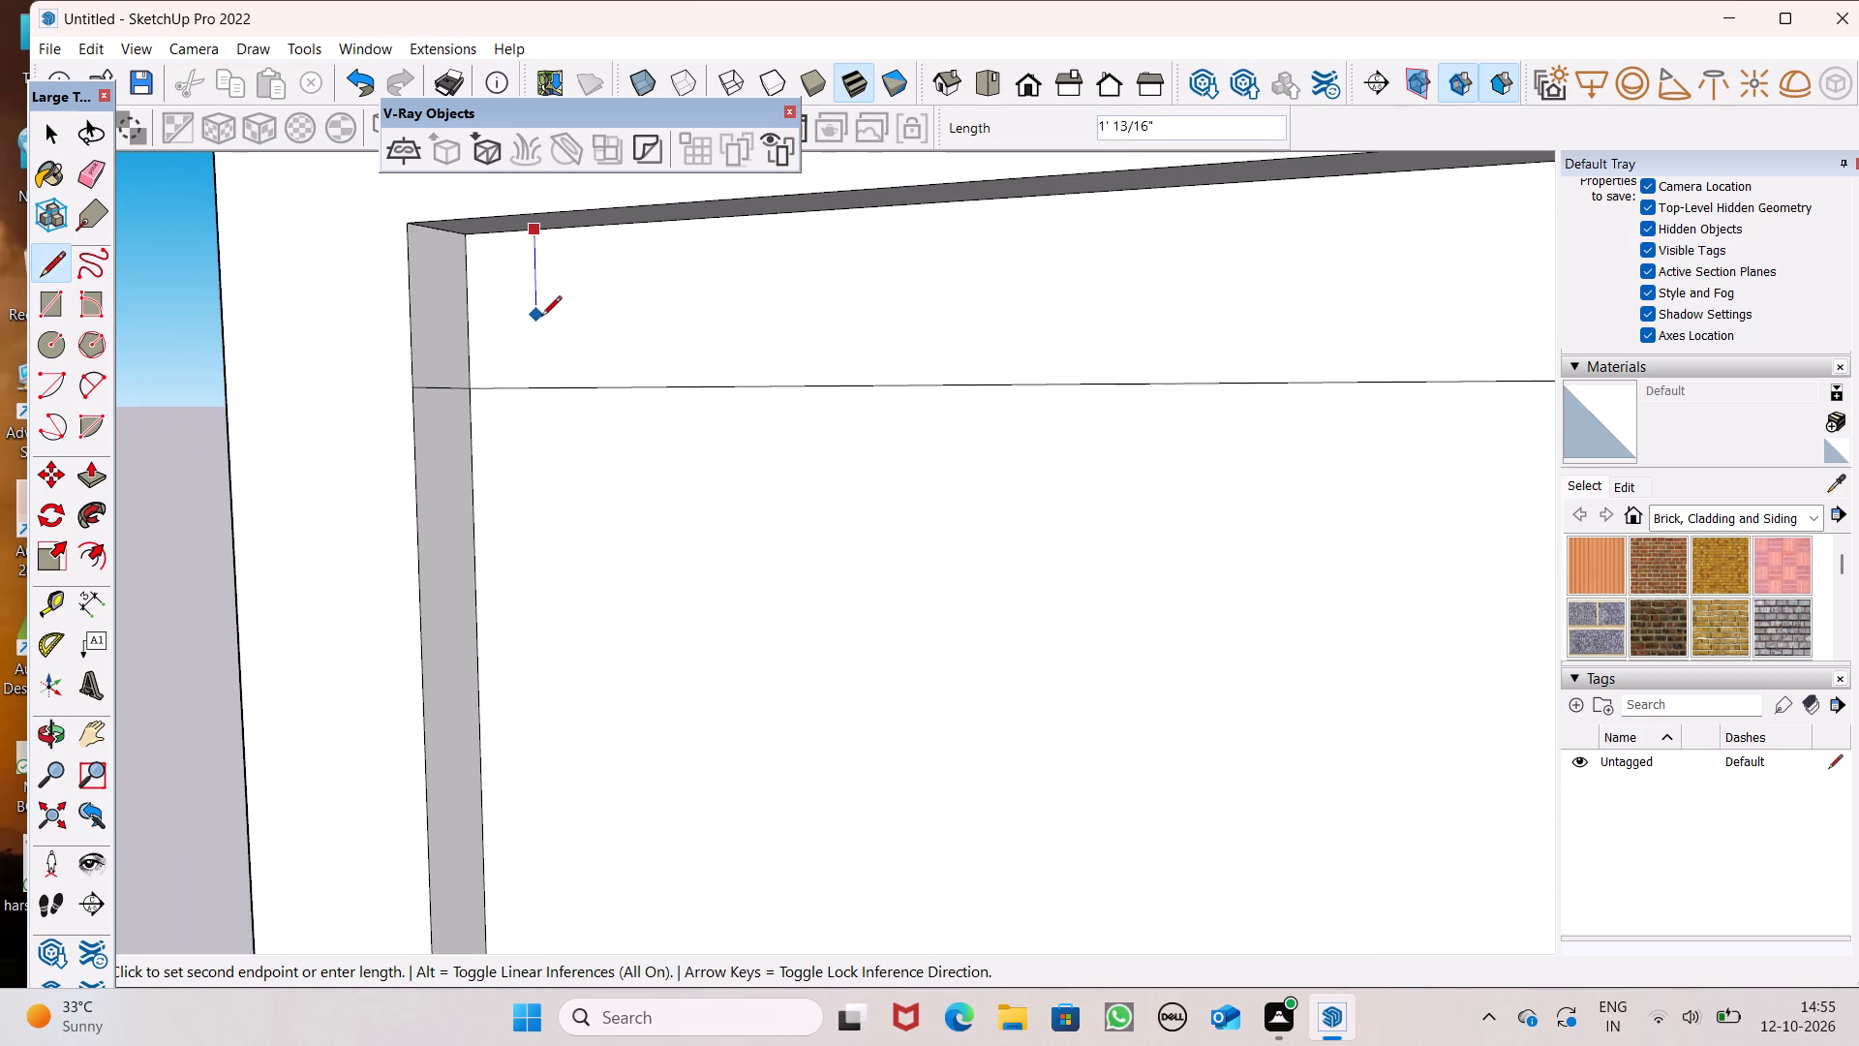
scroll(546, 356, down, 18)
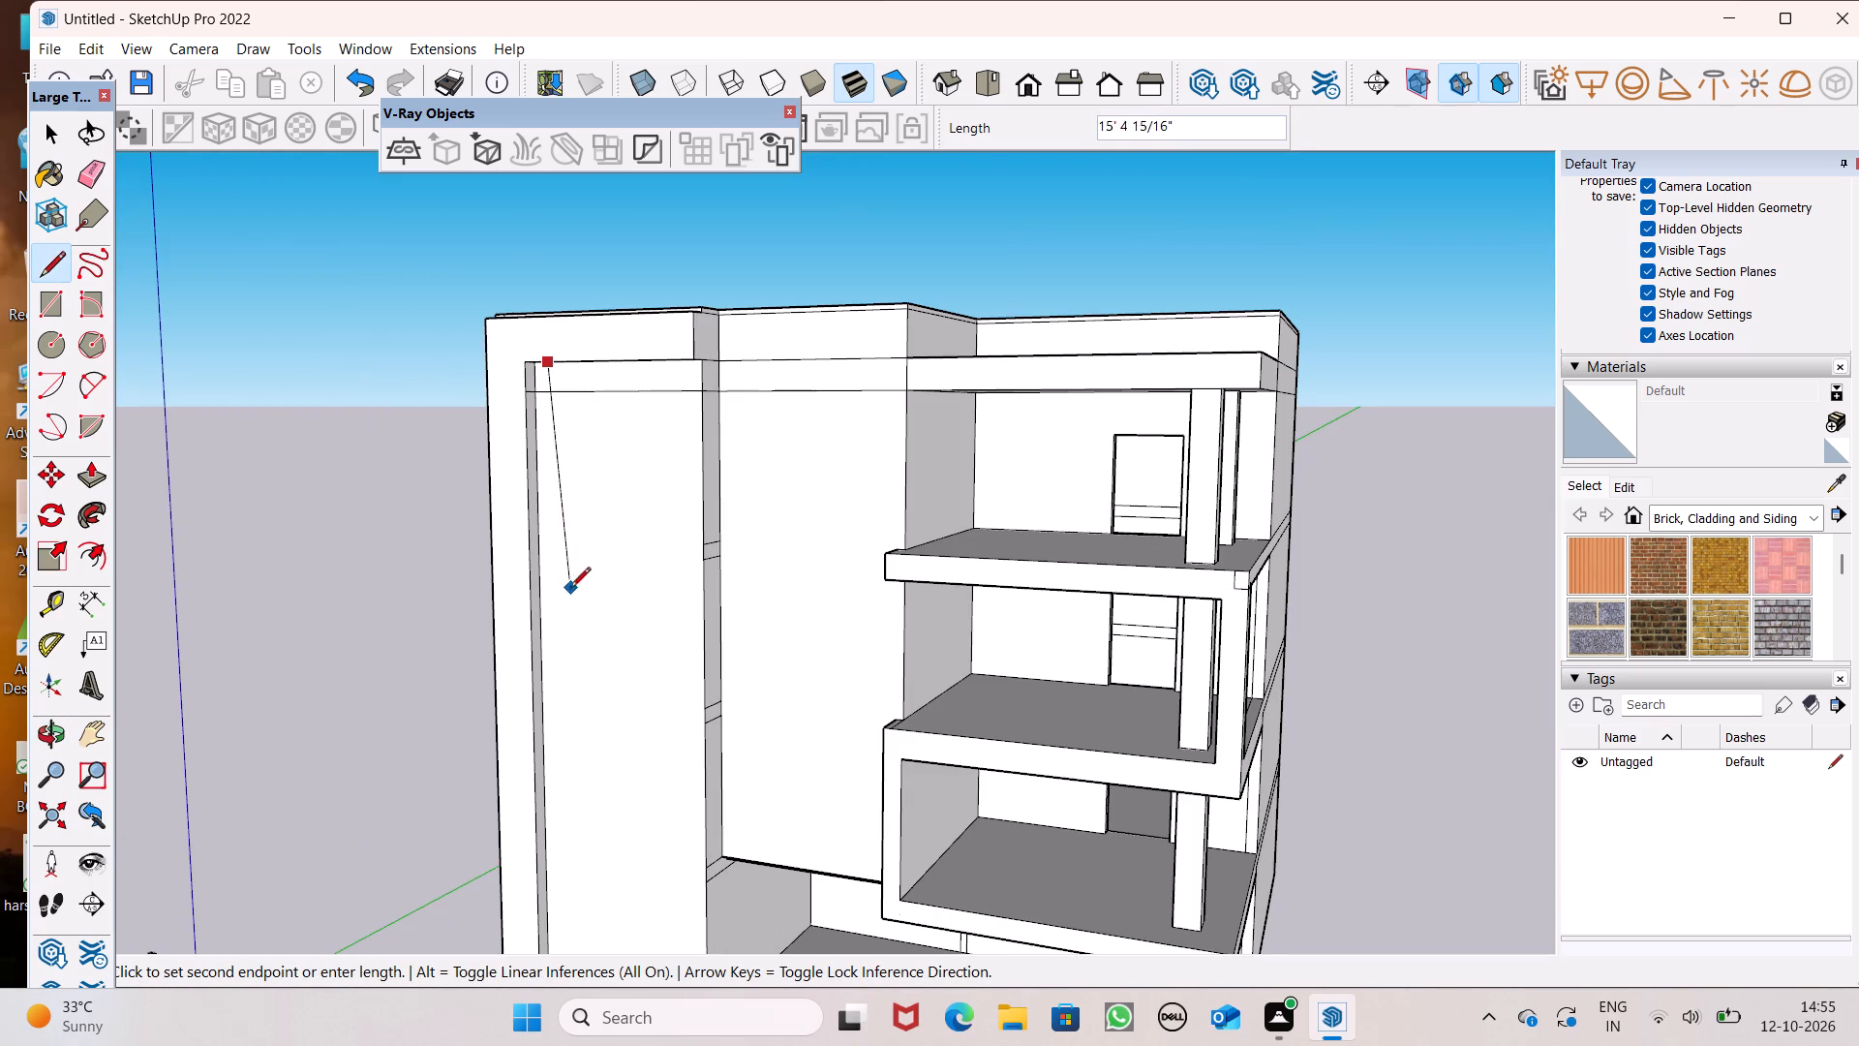
scroll(553, 612, down, 5)
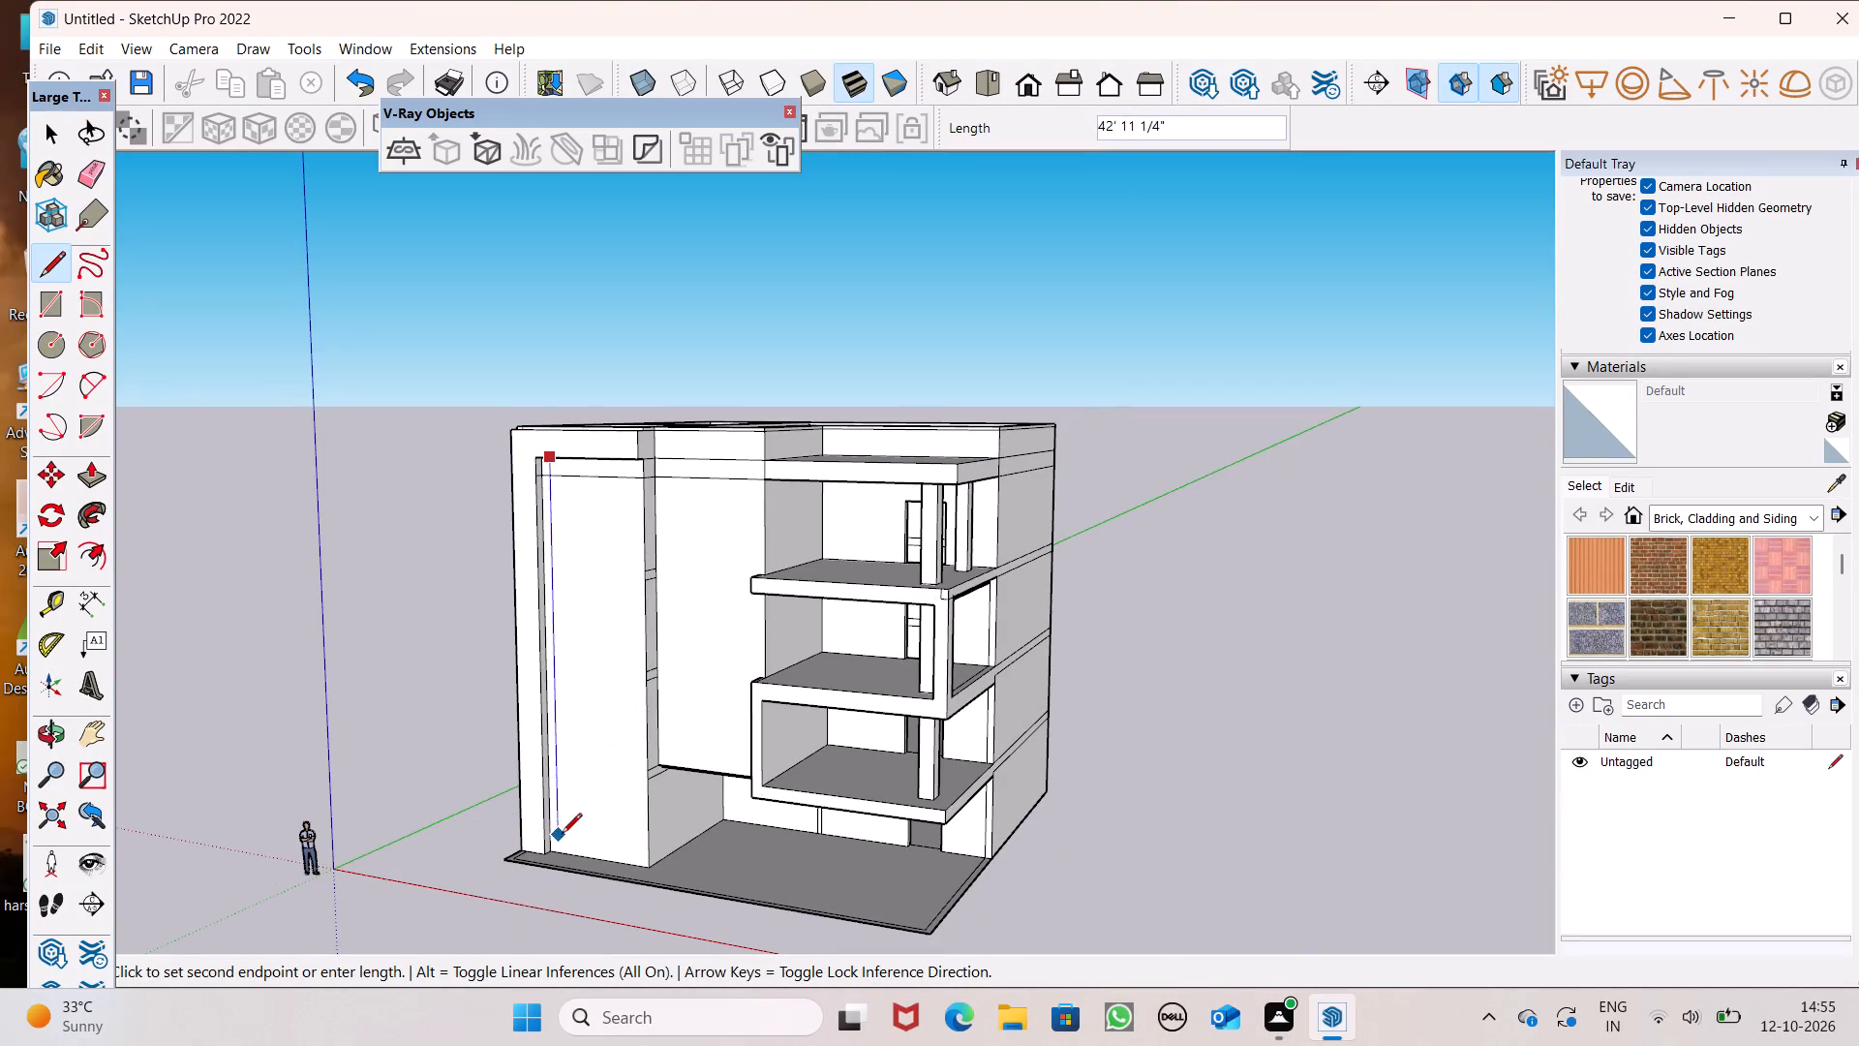
click(567, 858)
scroll(527, 763, down, 5)
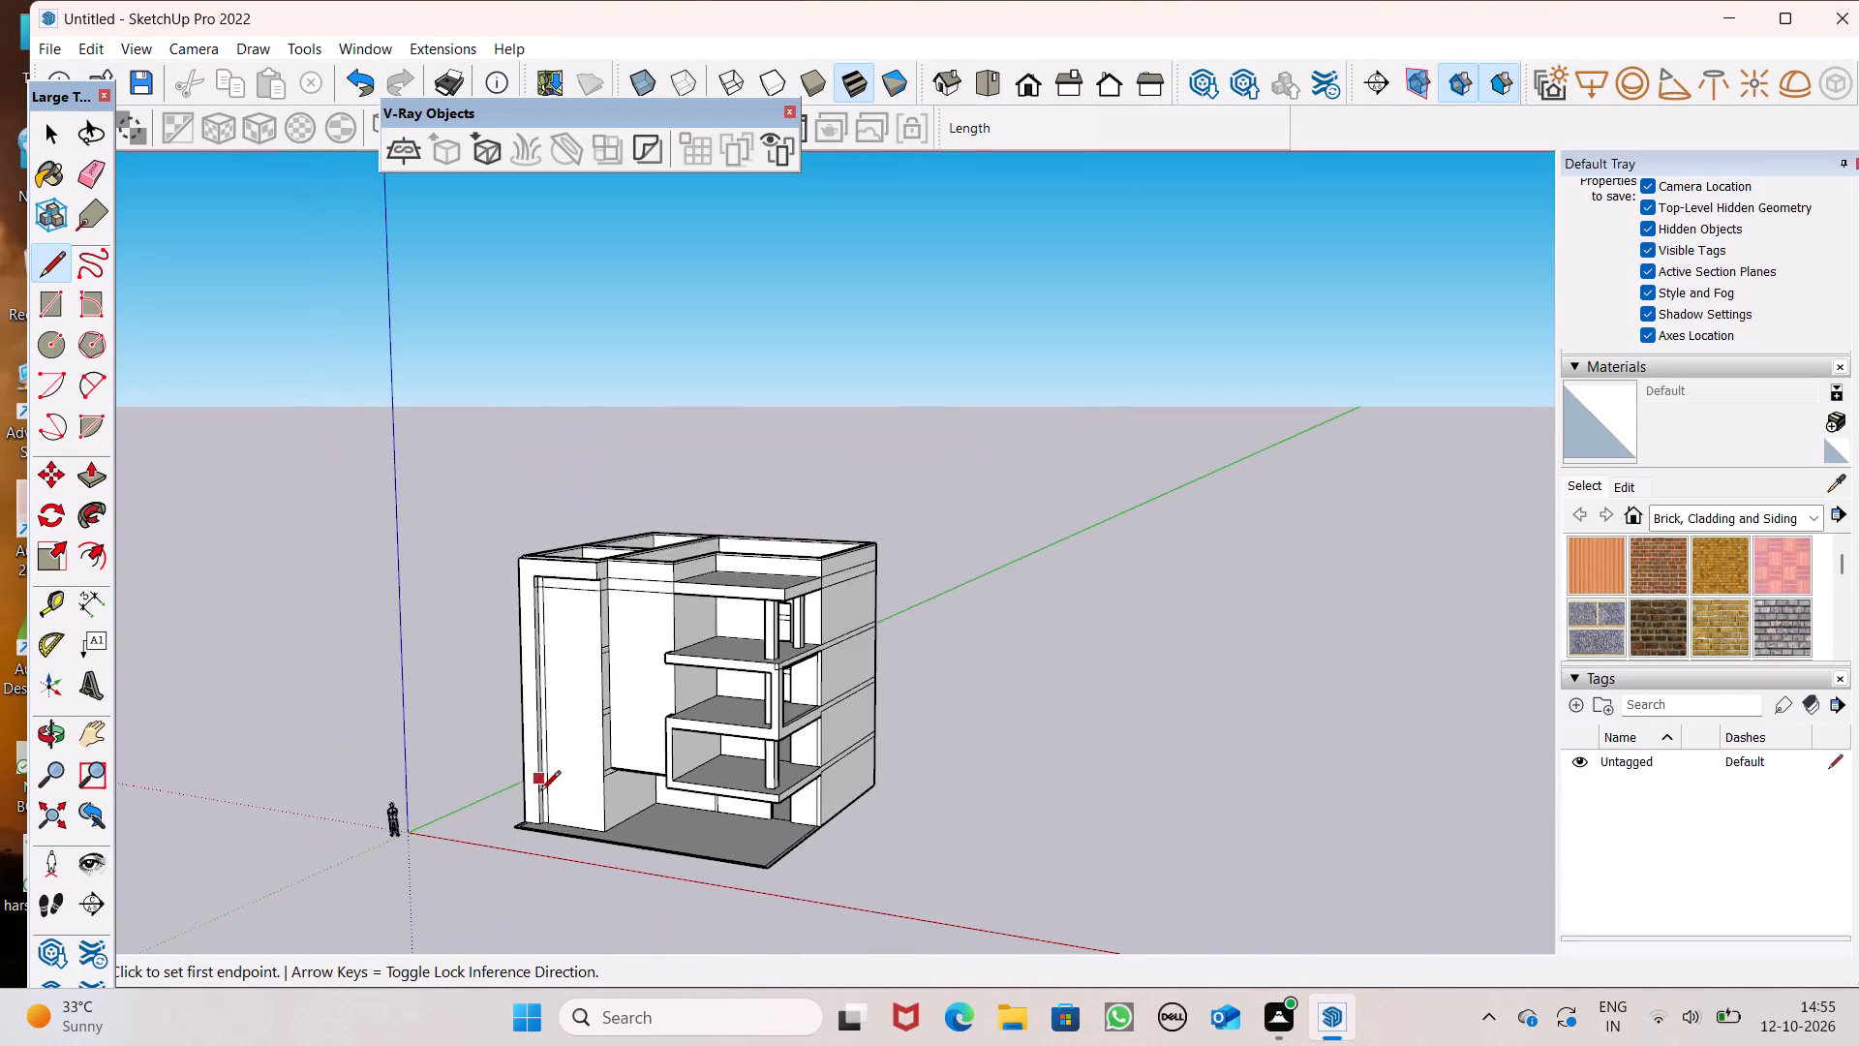
middle_drag(550, 812, 727, 897)
scroll(676, 811, up, 8)
key(space)
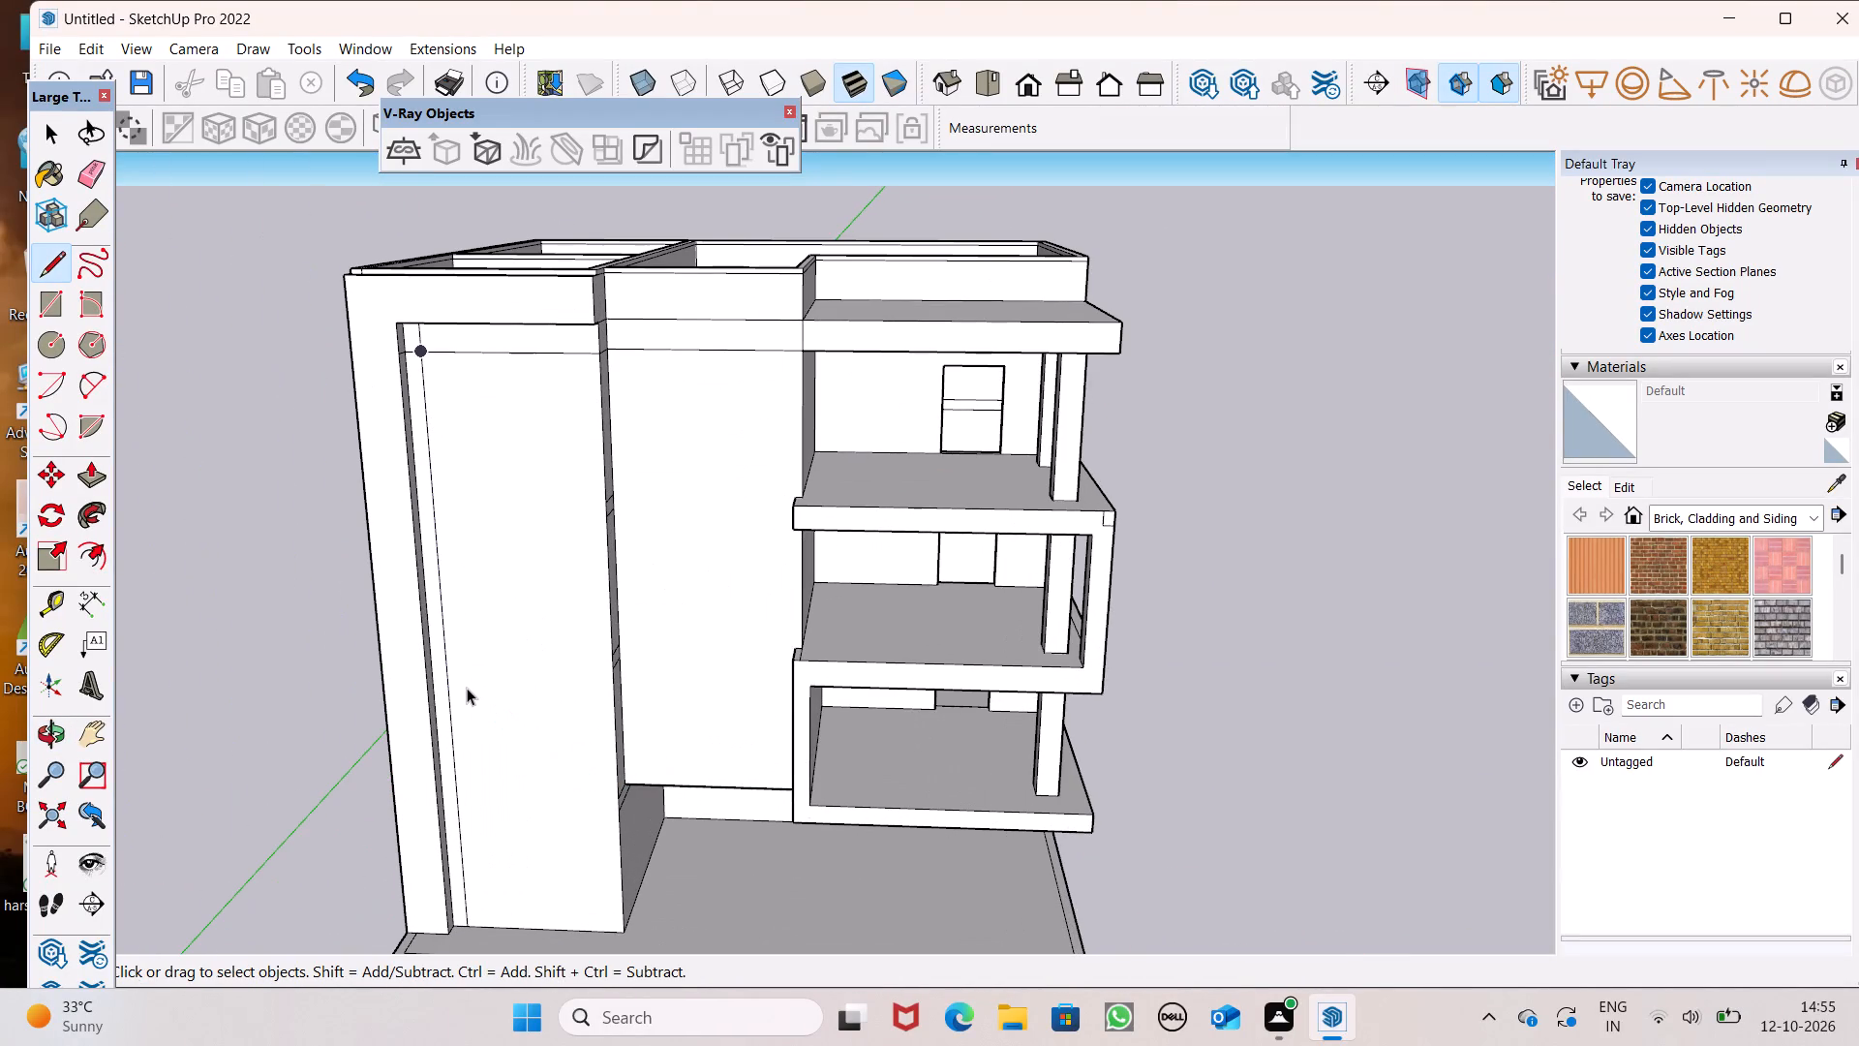
Erase the slab line across the bay's recessed front, between the new vertical line and the edge next to the middle wall.
key(space)
middle_drag(471, 365, 520, 356)
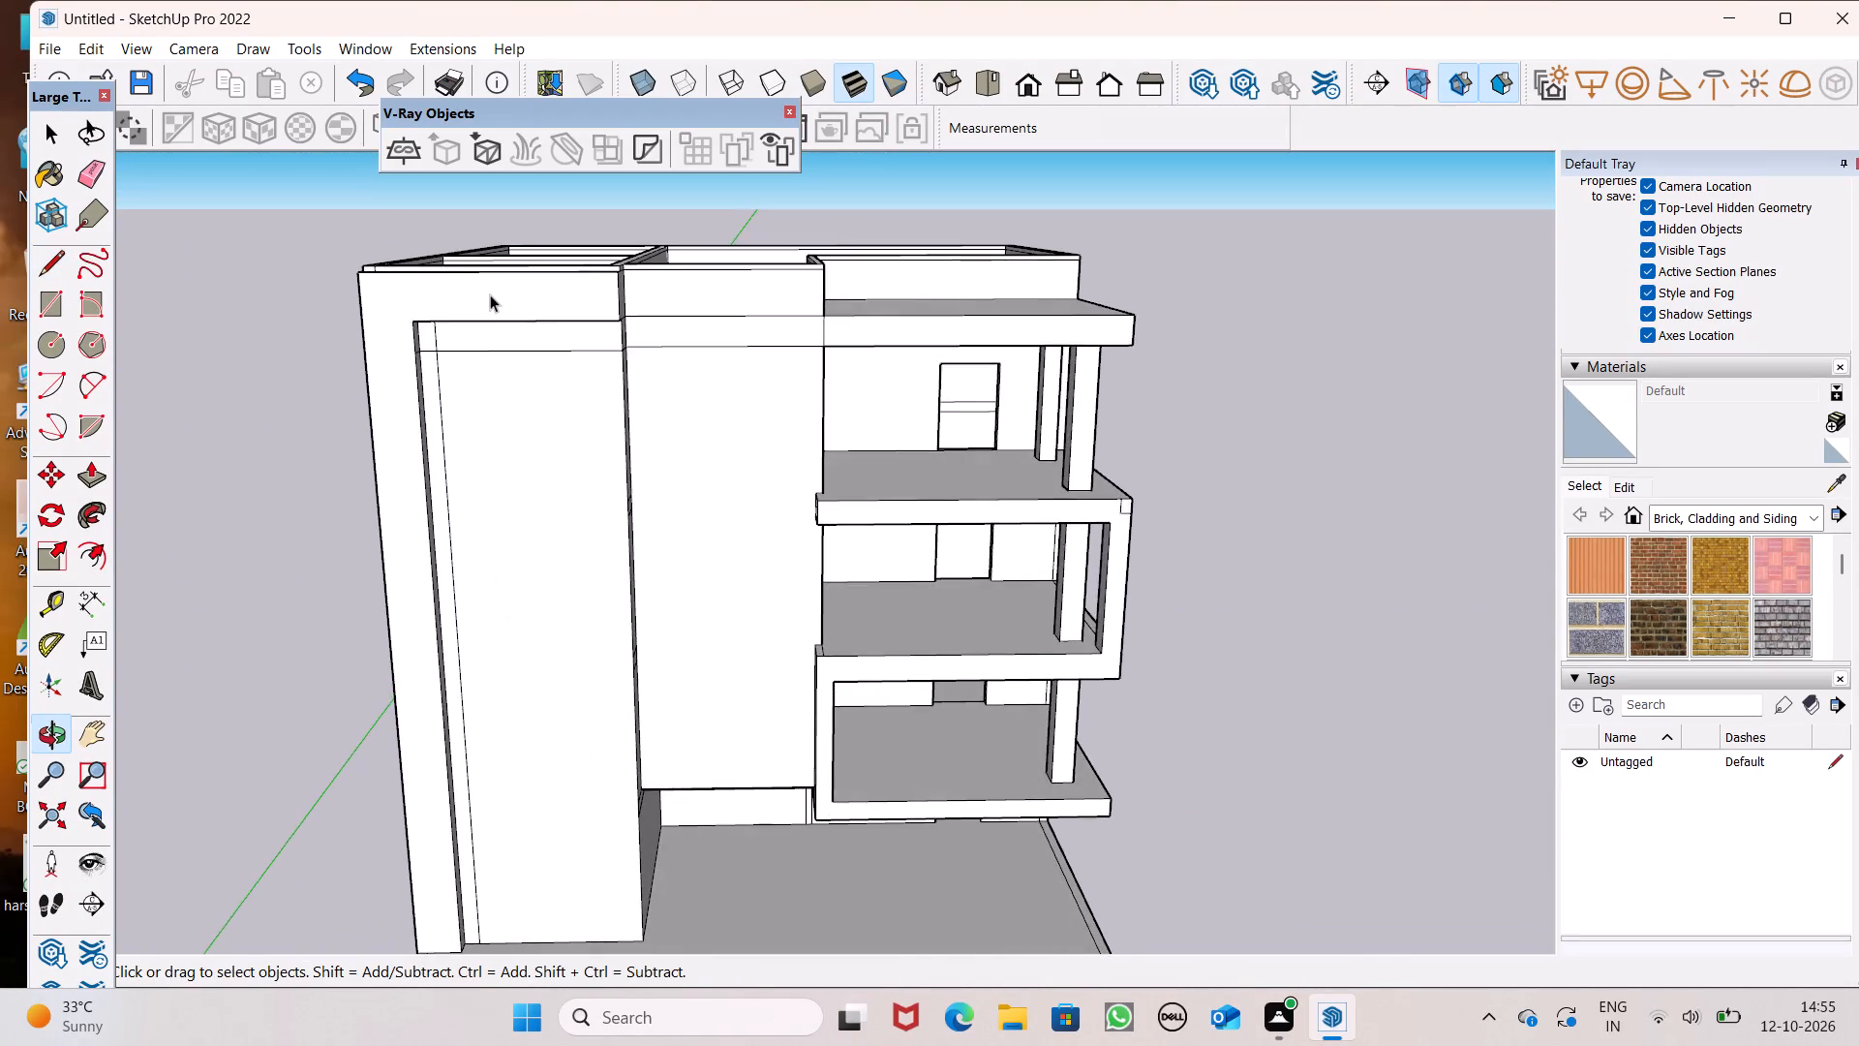
scroll(490, 281, up, 7)
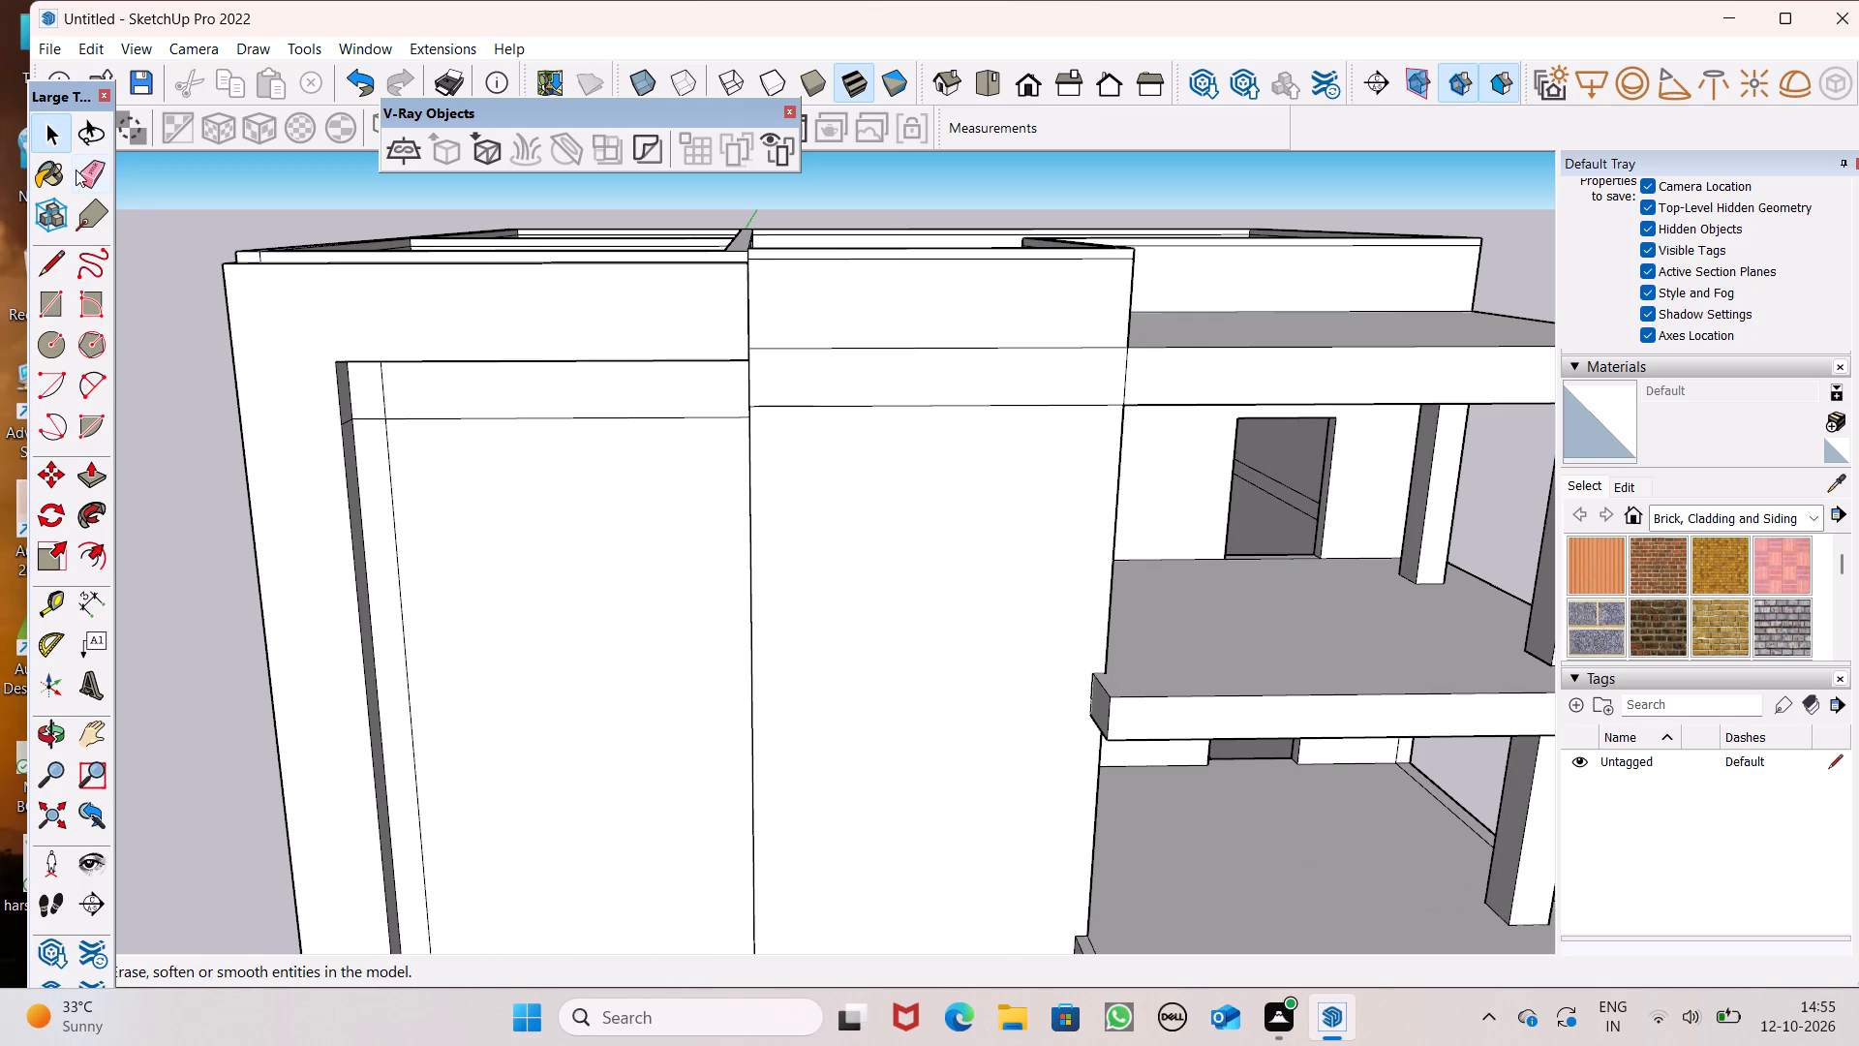
click(96, 175)
click(460, 424)
drag(557, 410, 557, 419)
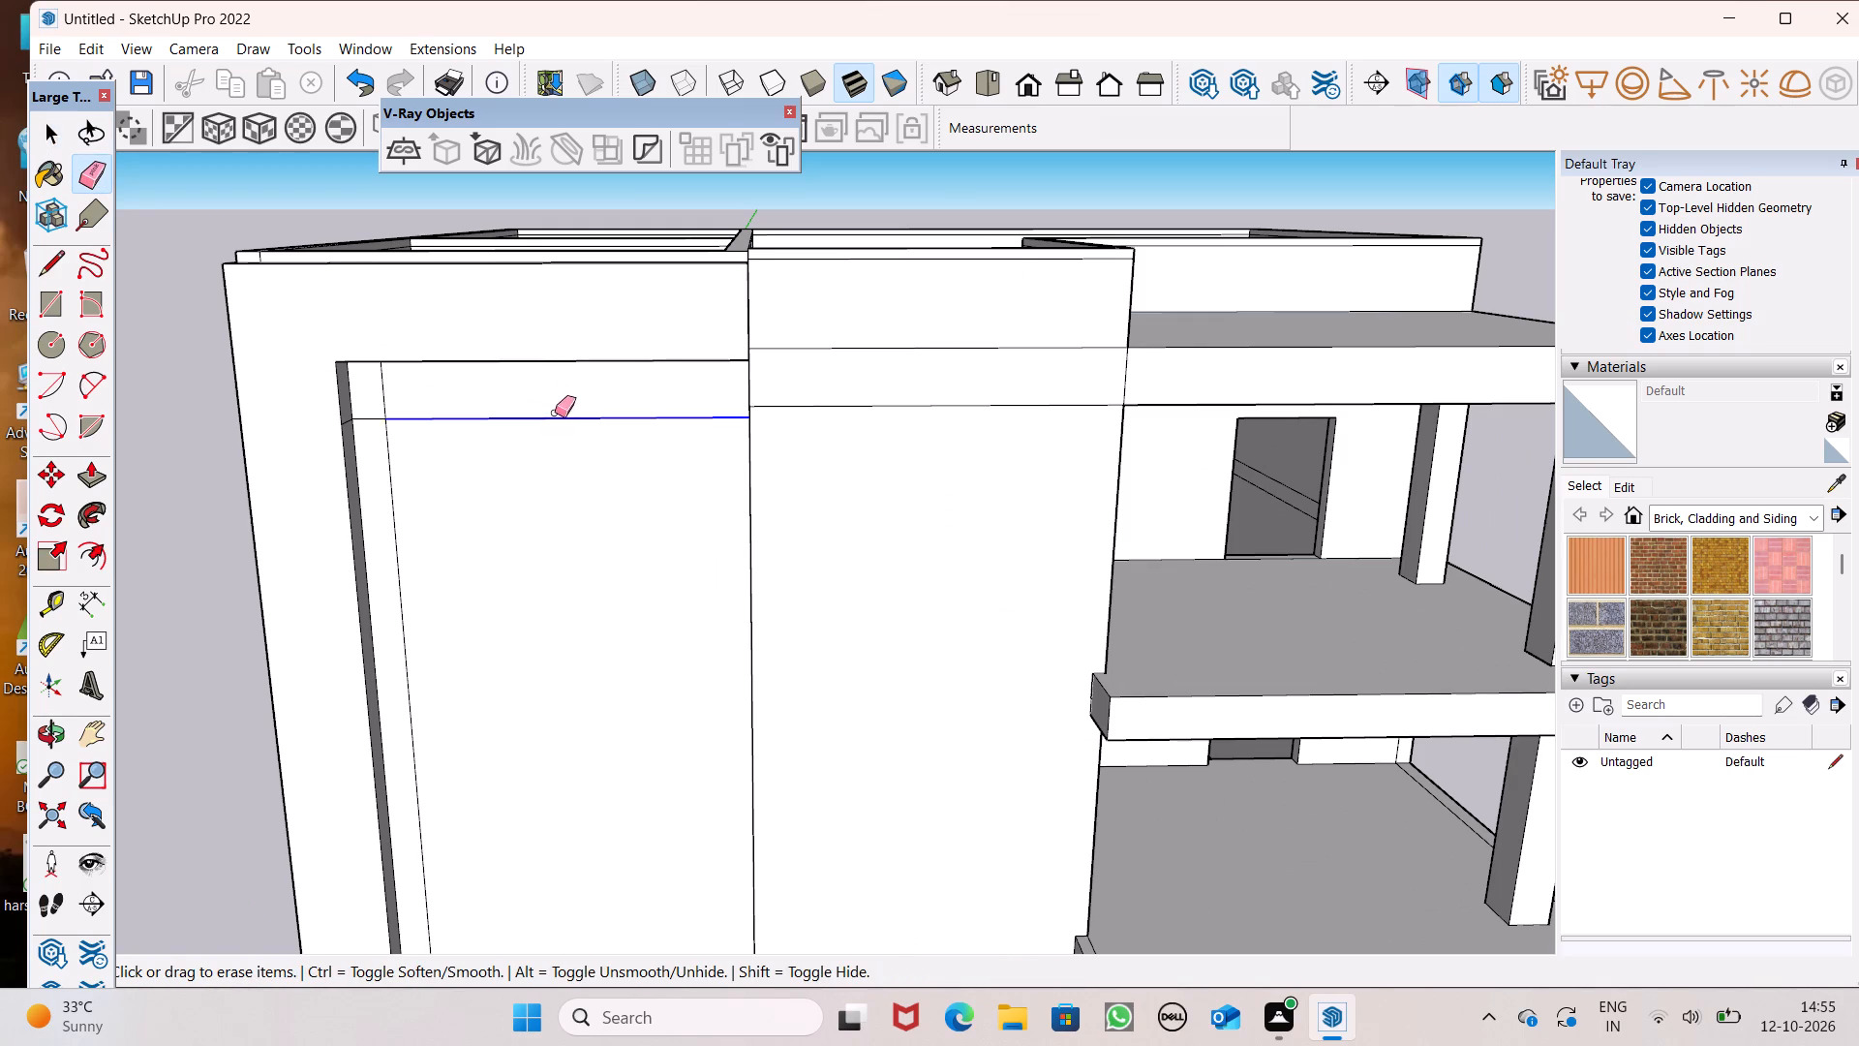
scroll(631, 371, down, 1)
scroll(631, 371, up, 1)
scroll(631, 371, down, 1)
middle_drag(722, 431, 657, 471)
scroll(682, 364, down, 4)
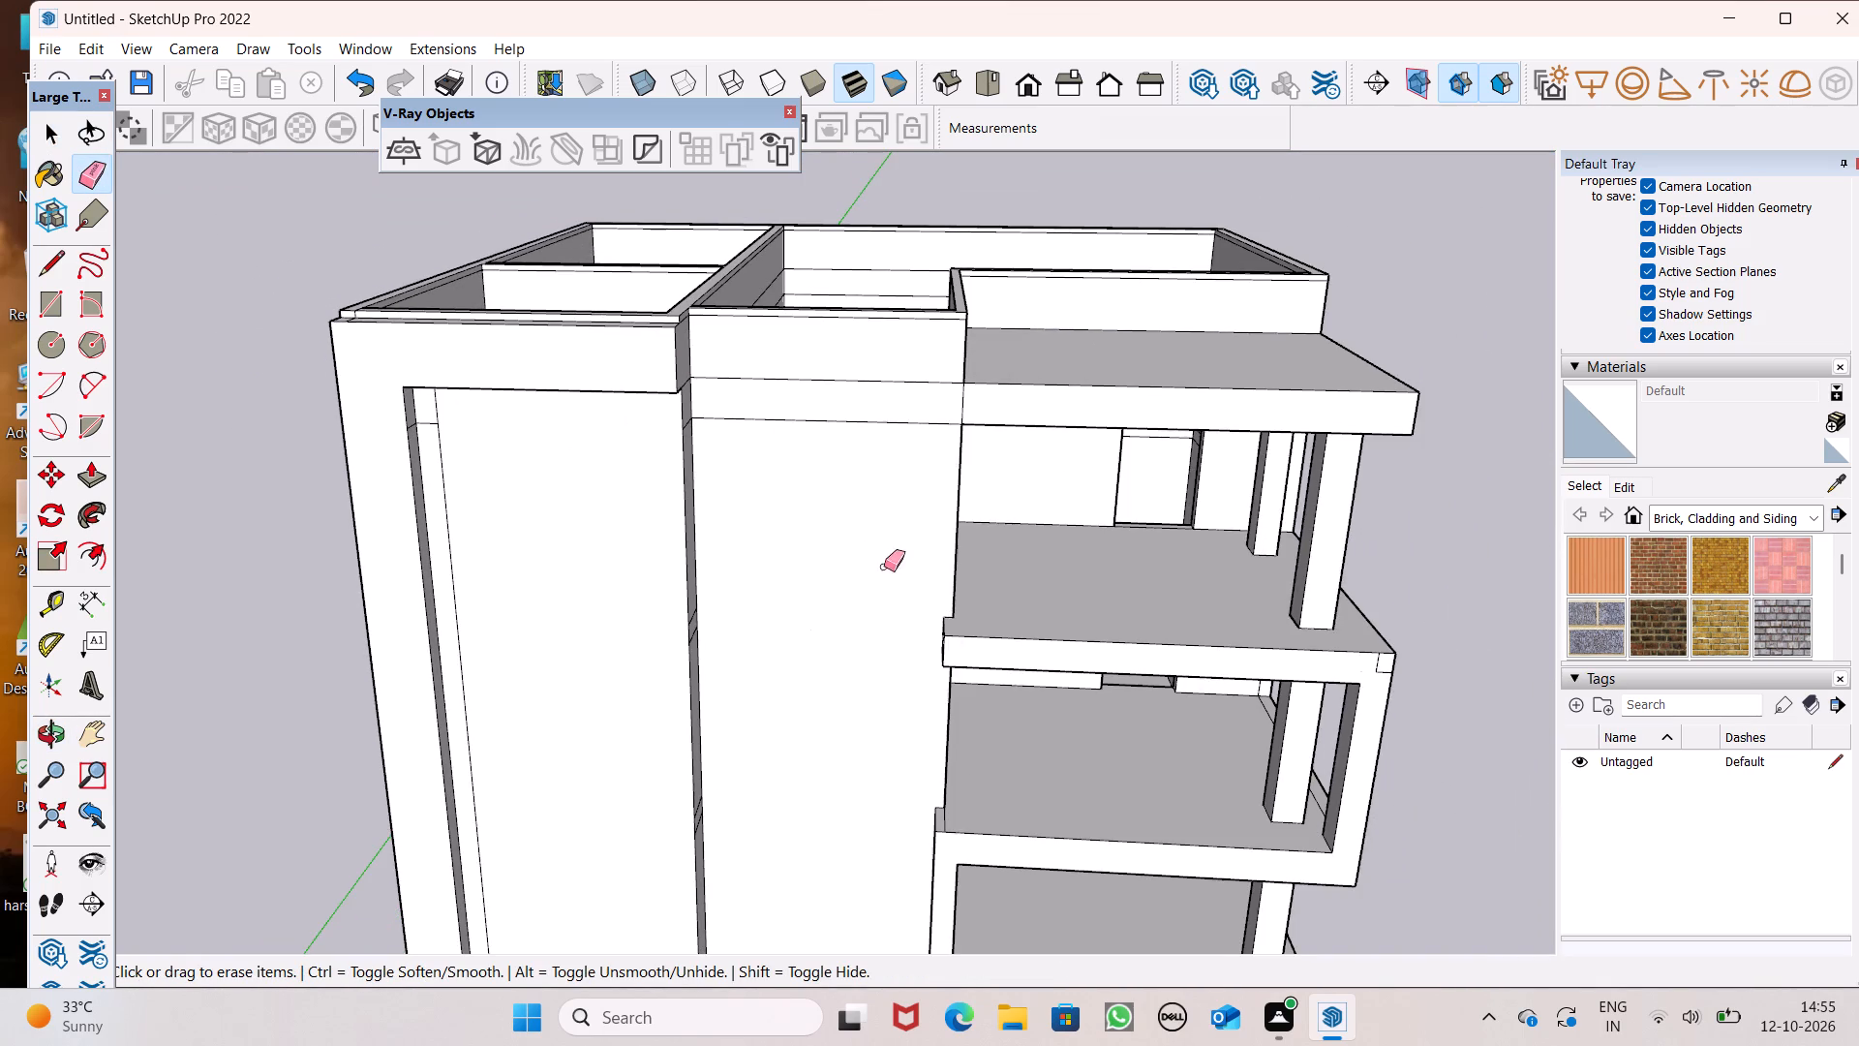
key(space)
scroll(757, 489, down, 1)
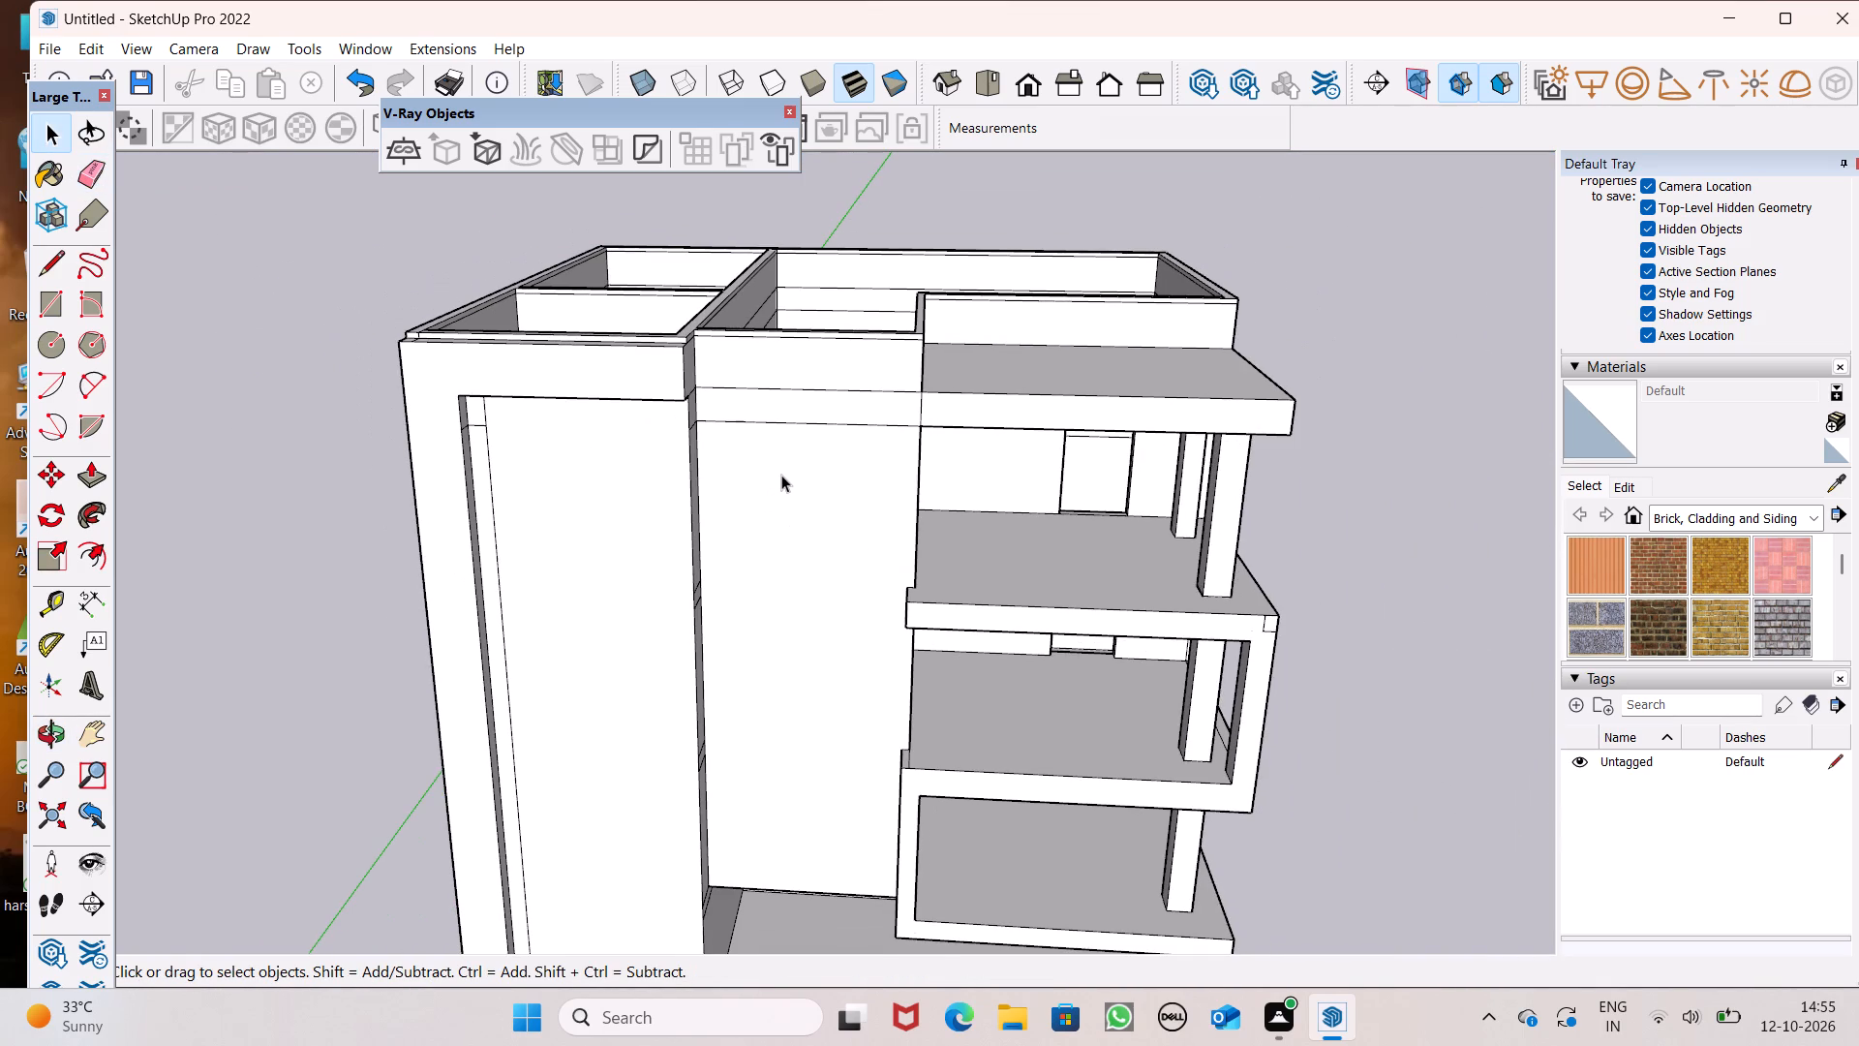
Erase the lower of the two top slab-band lines across the middle wall between the bay and the balconies.
scroll(836, 306, down, 3)
middle_drag(923, 421, 871, 459)
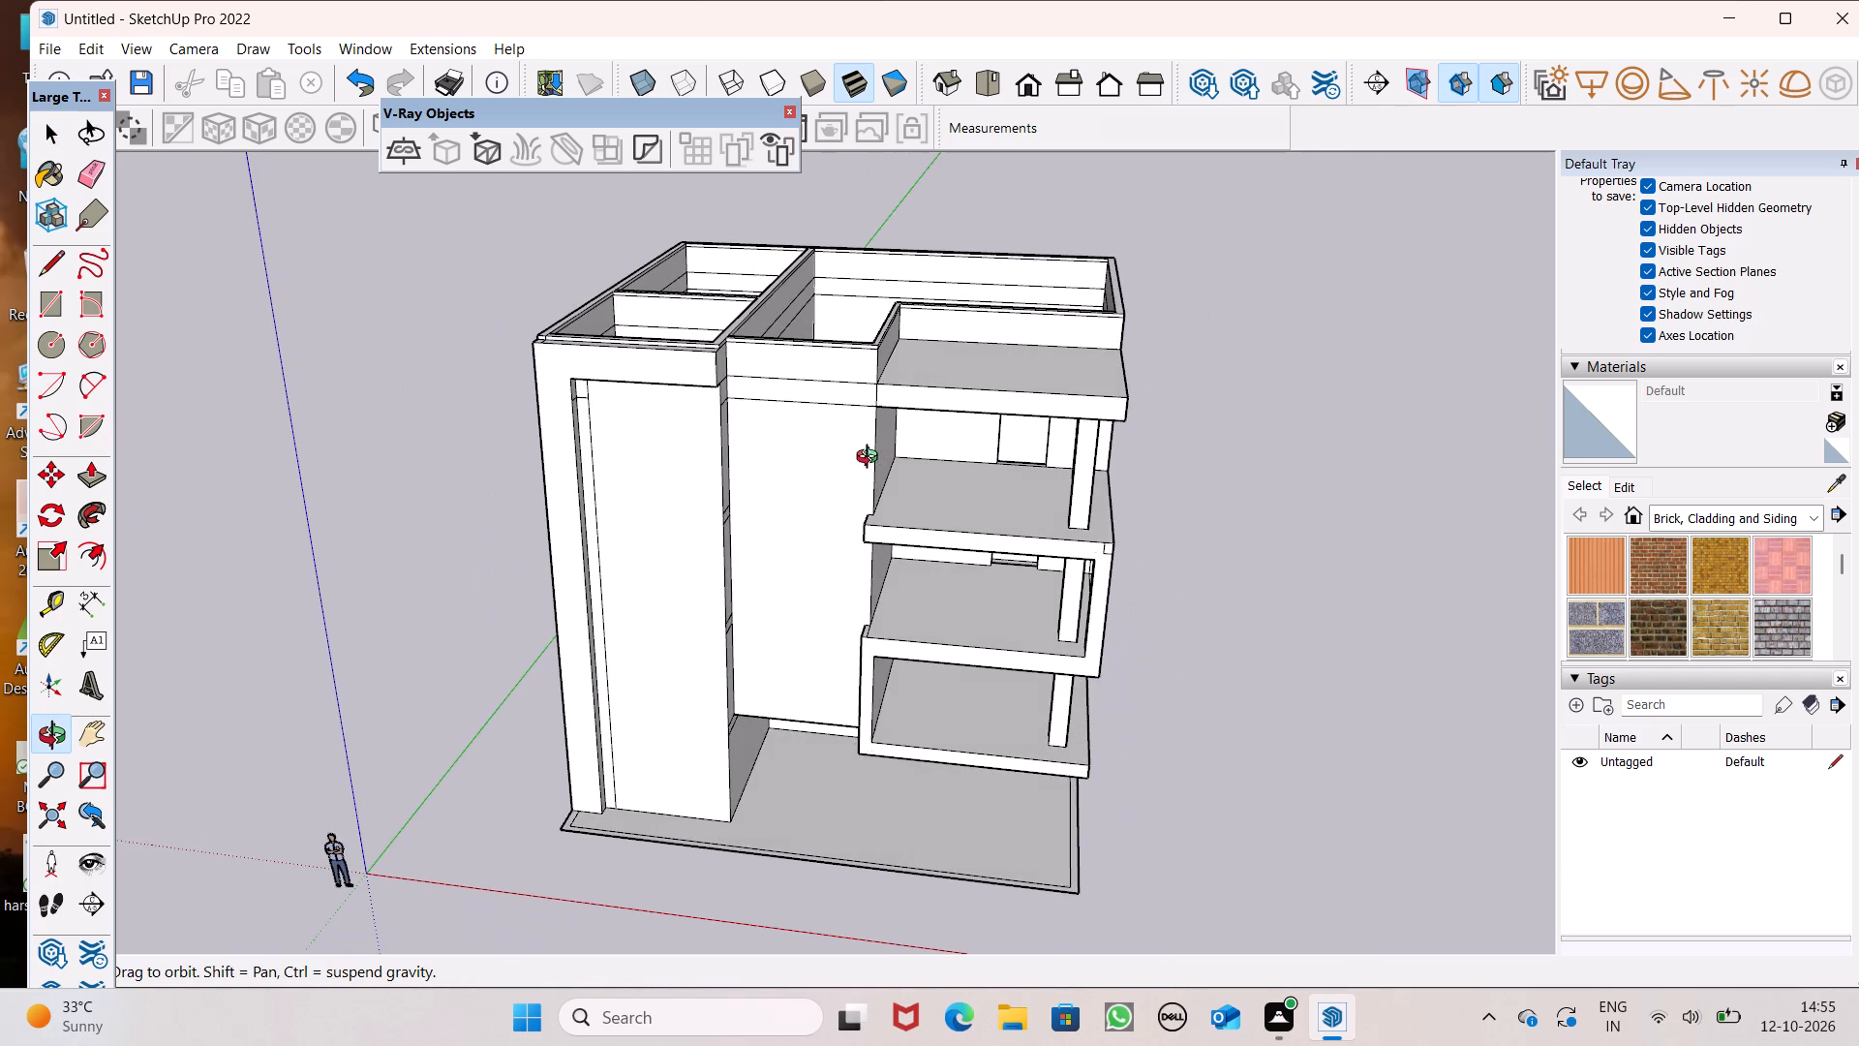
middle_drag(871, 459, 884, 450)
scroll(842, 340, up, 6)
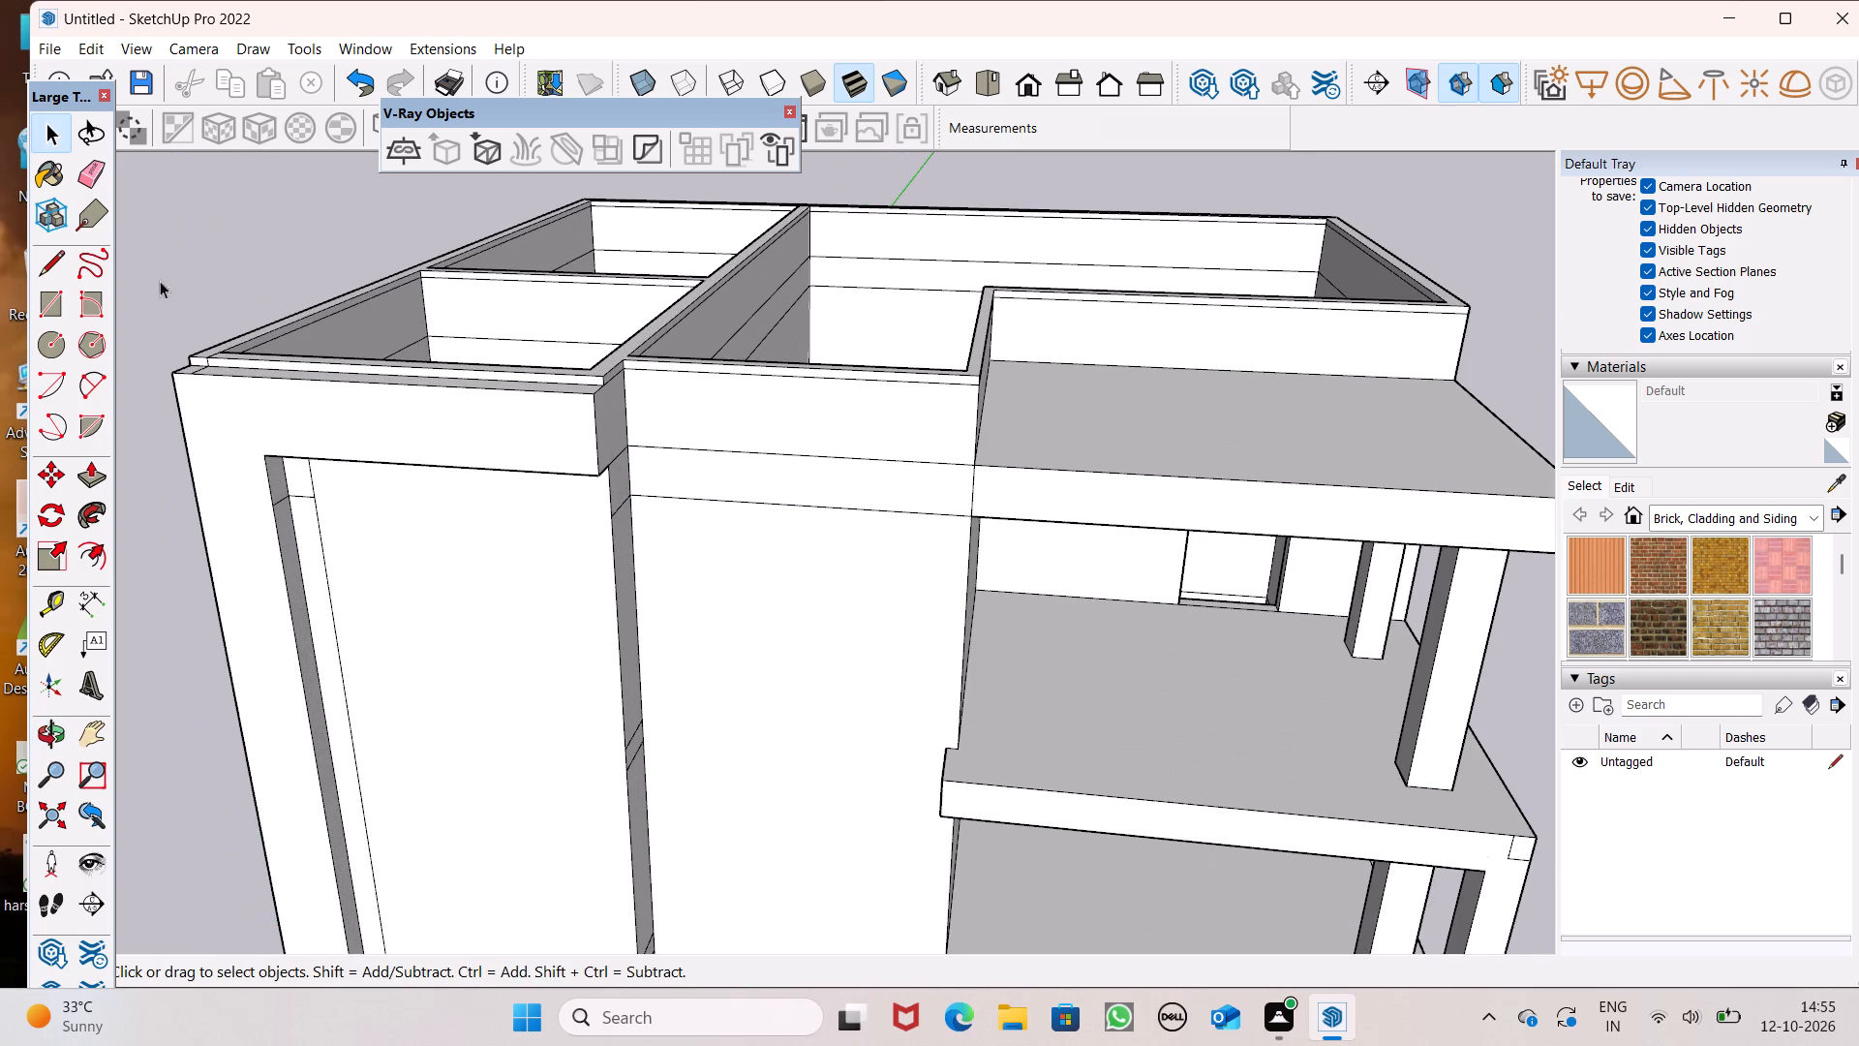
click(108, 158)
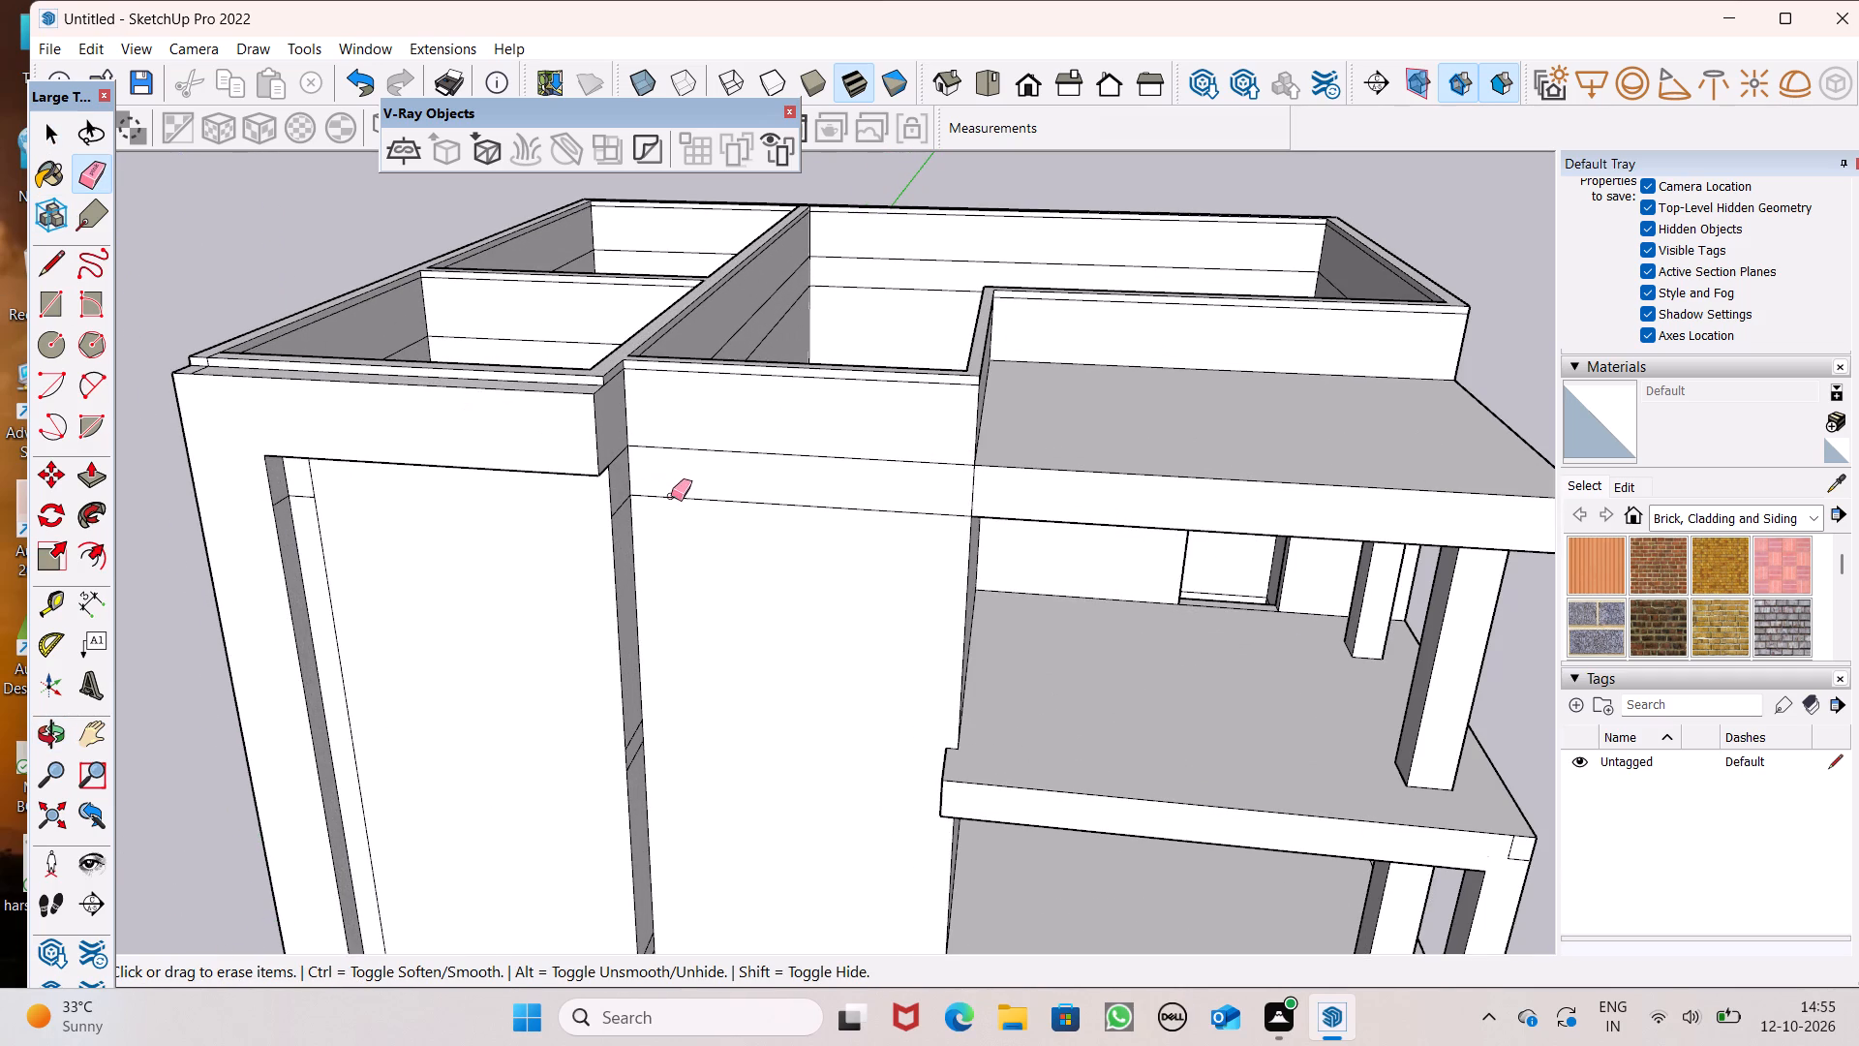
click(675, 493)
key(space)
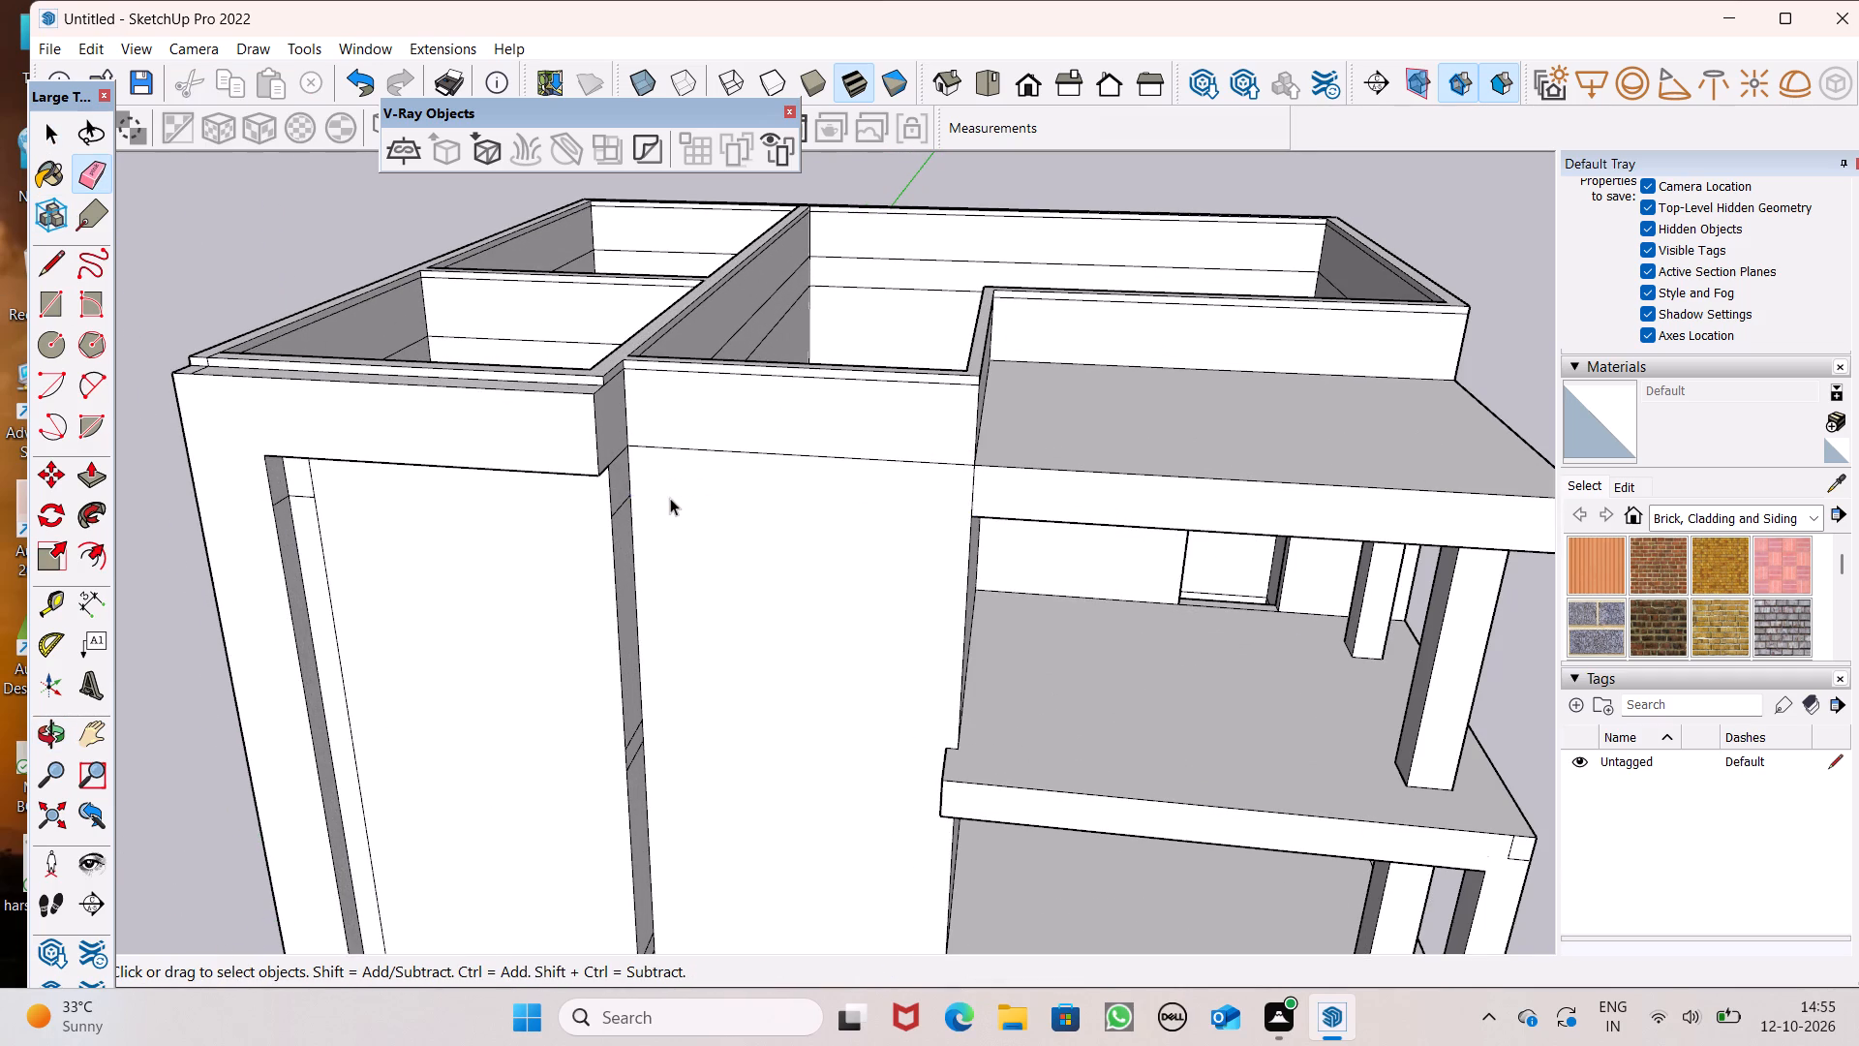
Push/Pull the slab underside beneath the middle wall downward by 8".
scroll(670, 498, down, 5)
middle_drag(724, 512, 756, 392)
scroll(723, 286, down, 4)
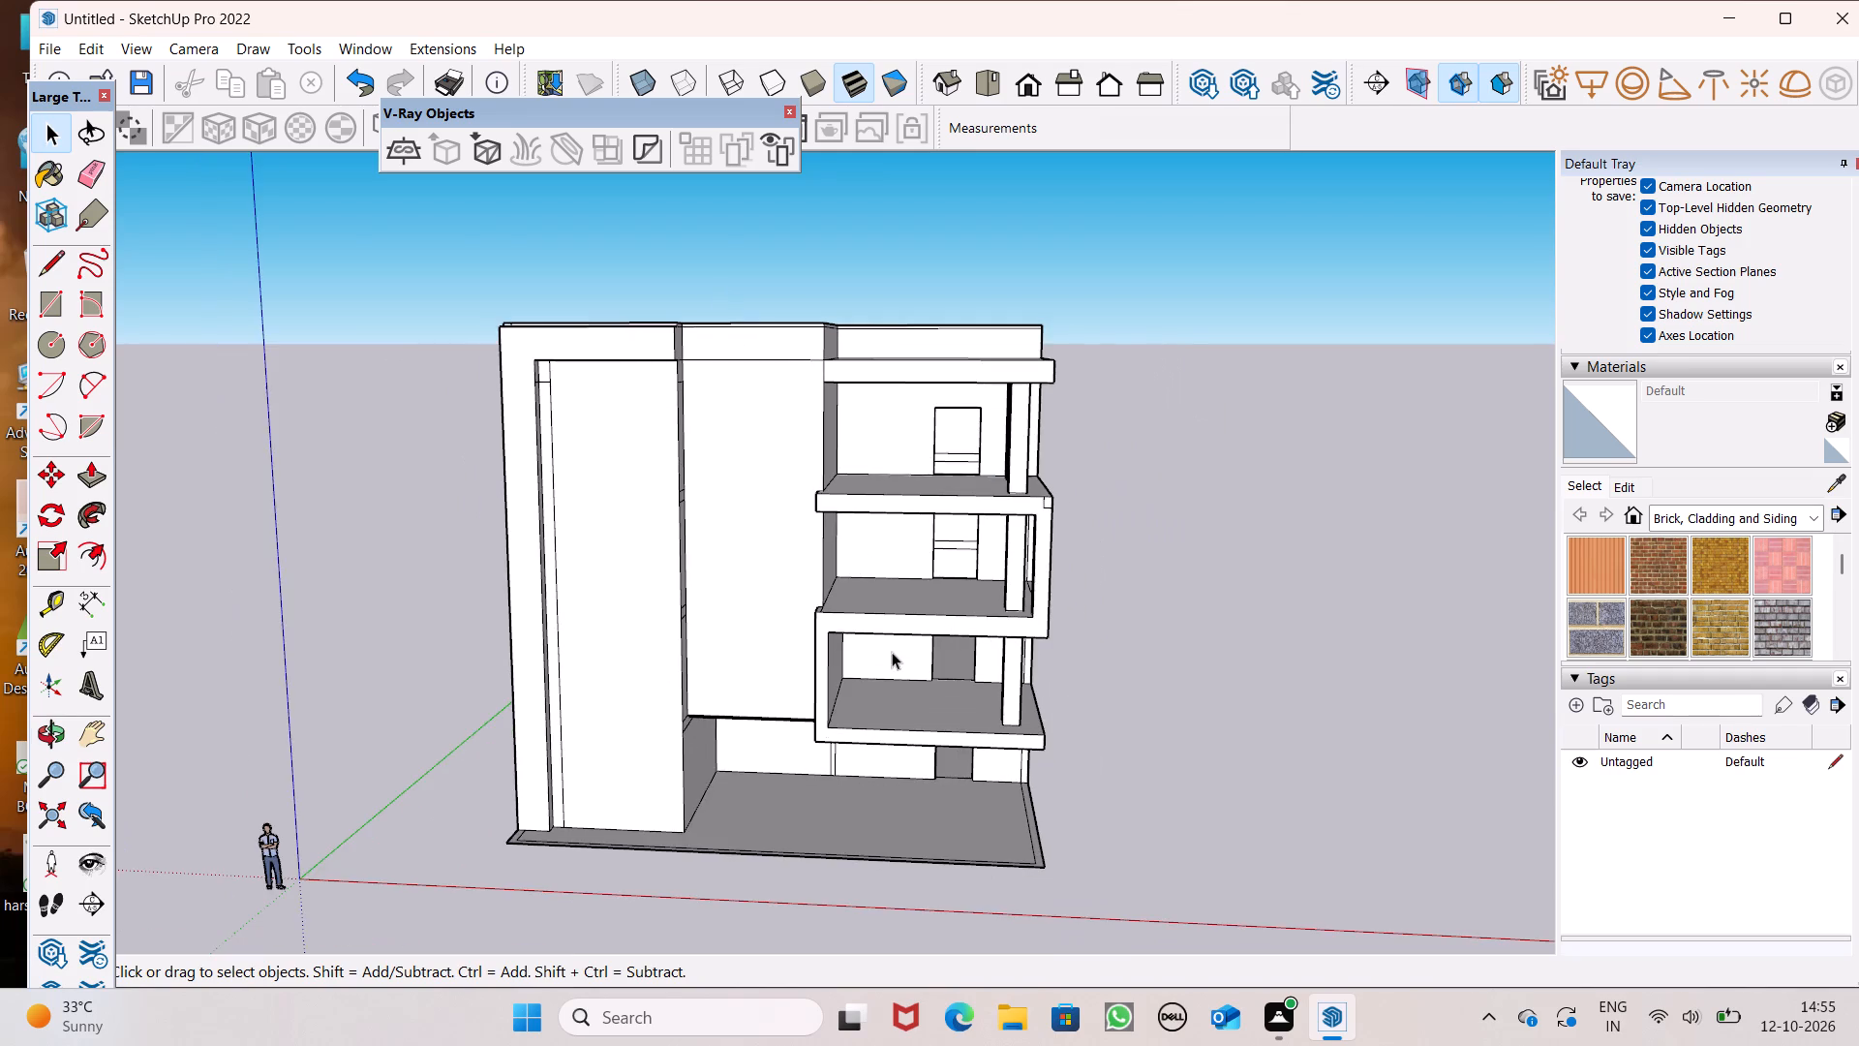
middle_drag(892, 654, 892, 509)
middle_drag(767, 789, 798, 644)
scroll(797, 644, up, 8)
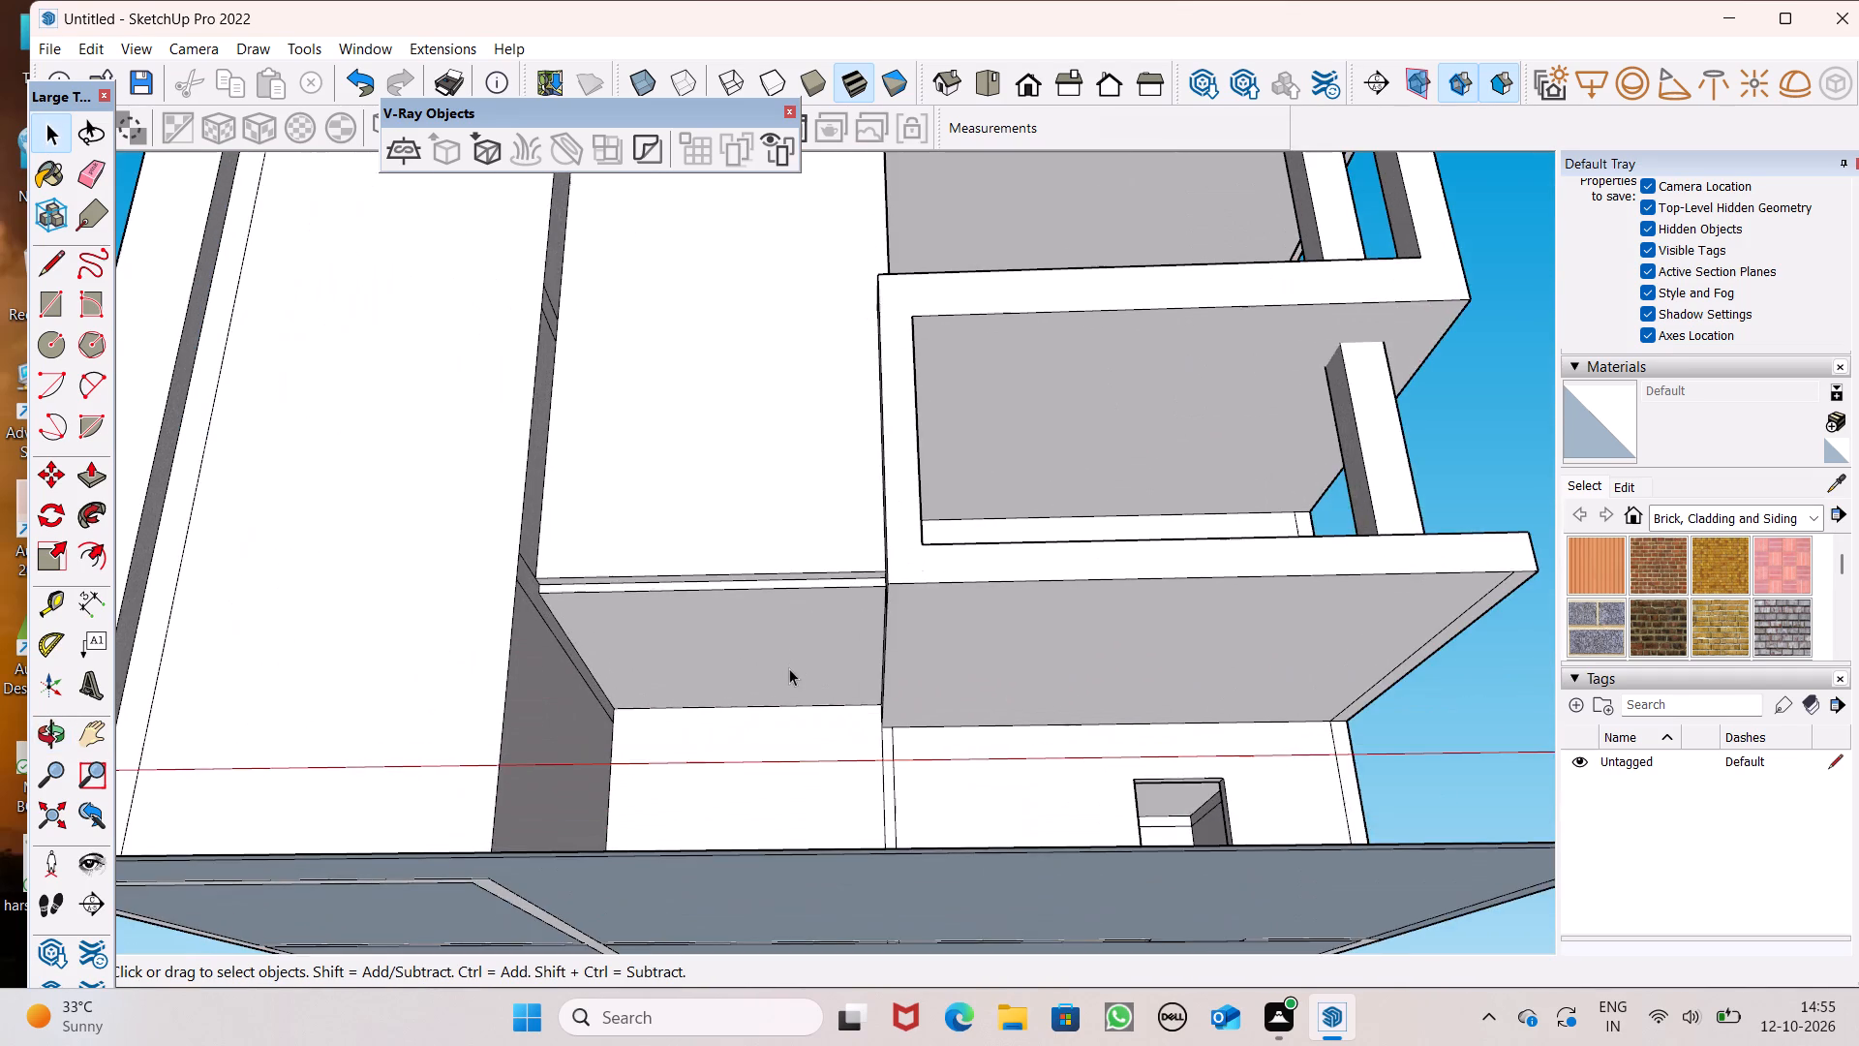
scroll(790, 655, down, 3)
middle_drag(817, 673, 933, 774)
scroll(957, 699, up, 2)
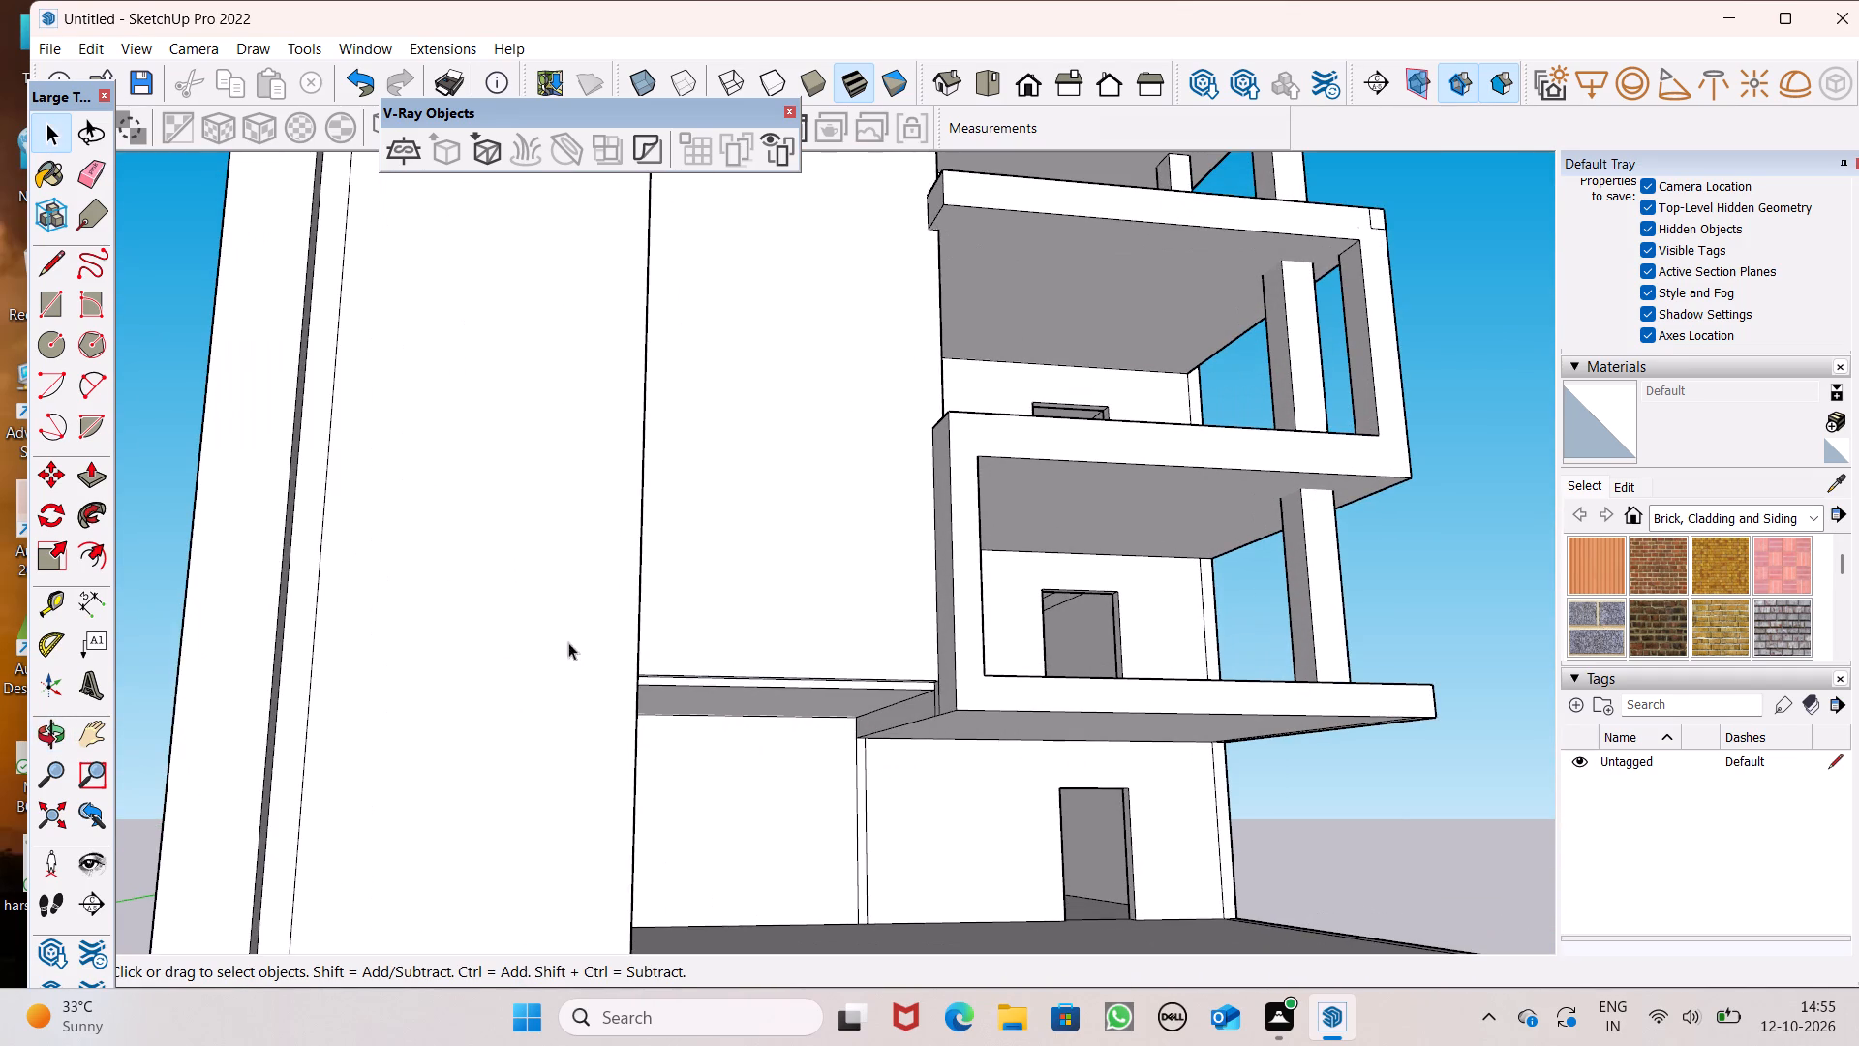
click(99, 486)
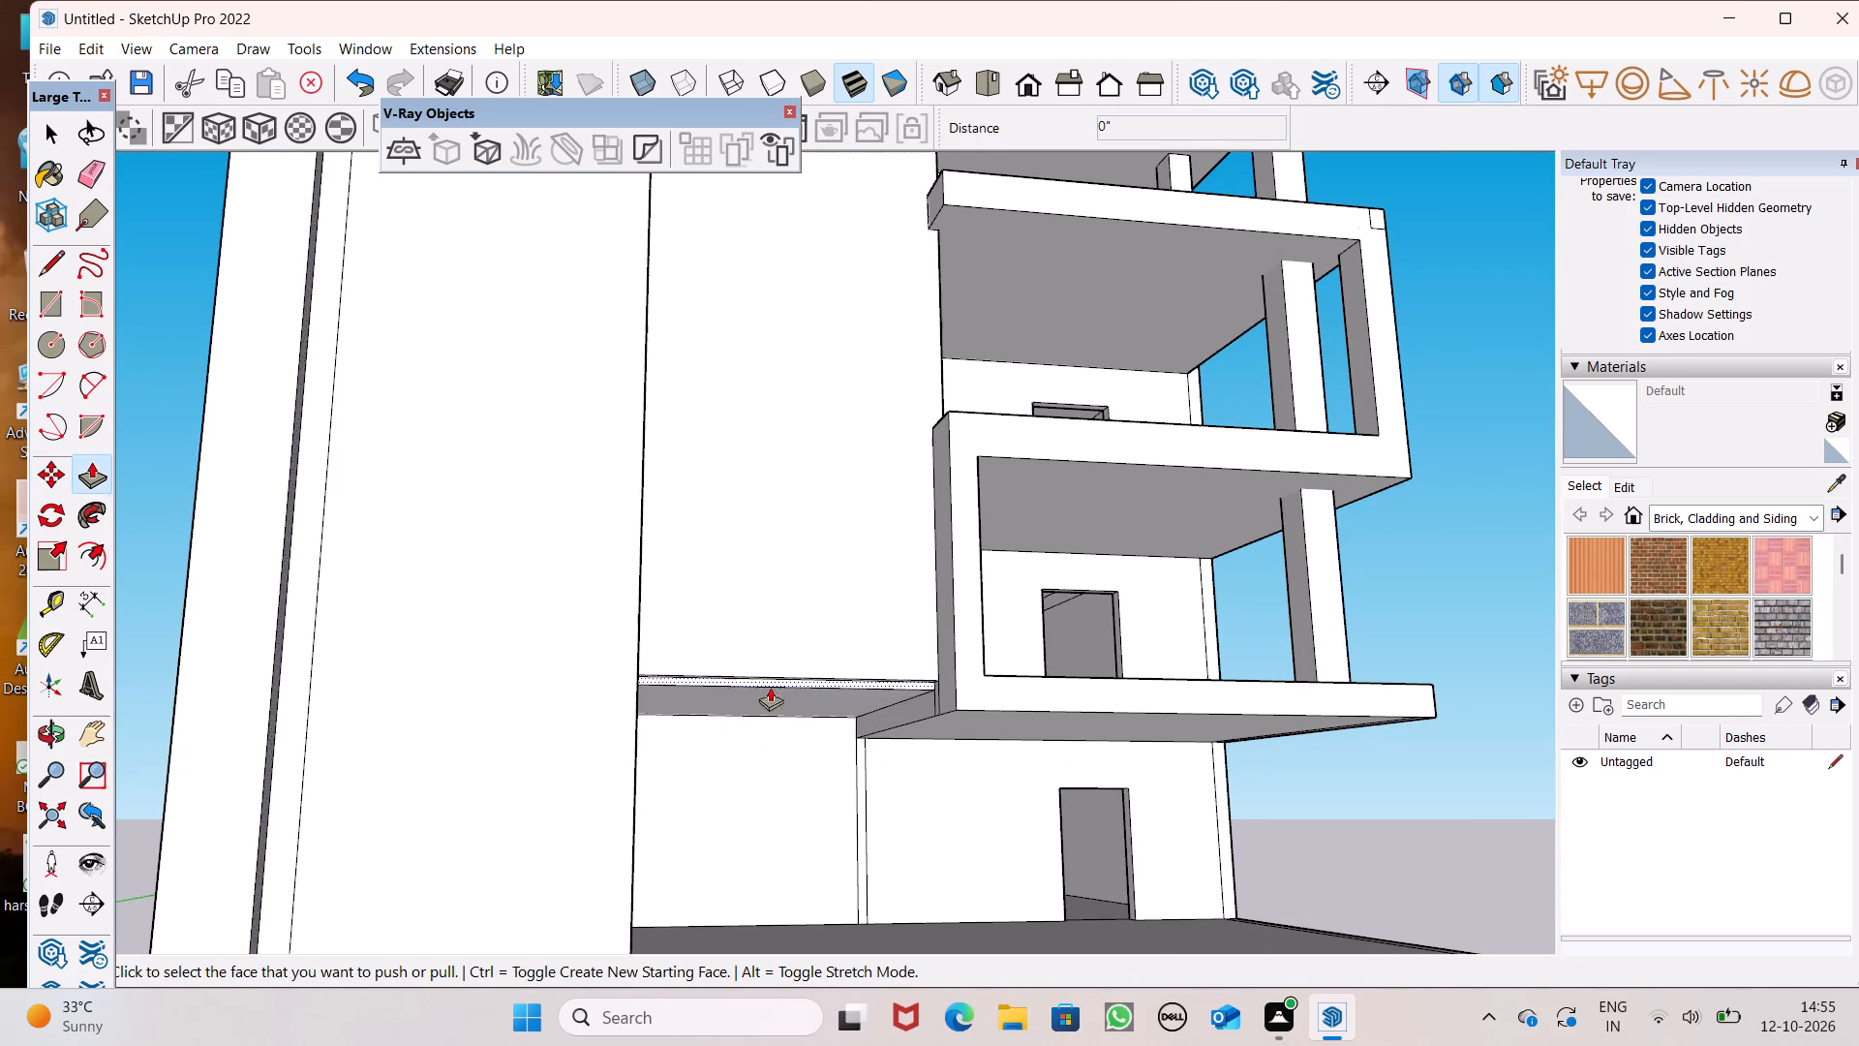
scroll(827, 698, up, 6)
drag(852, 687, 1021, 760)
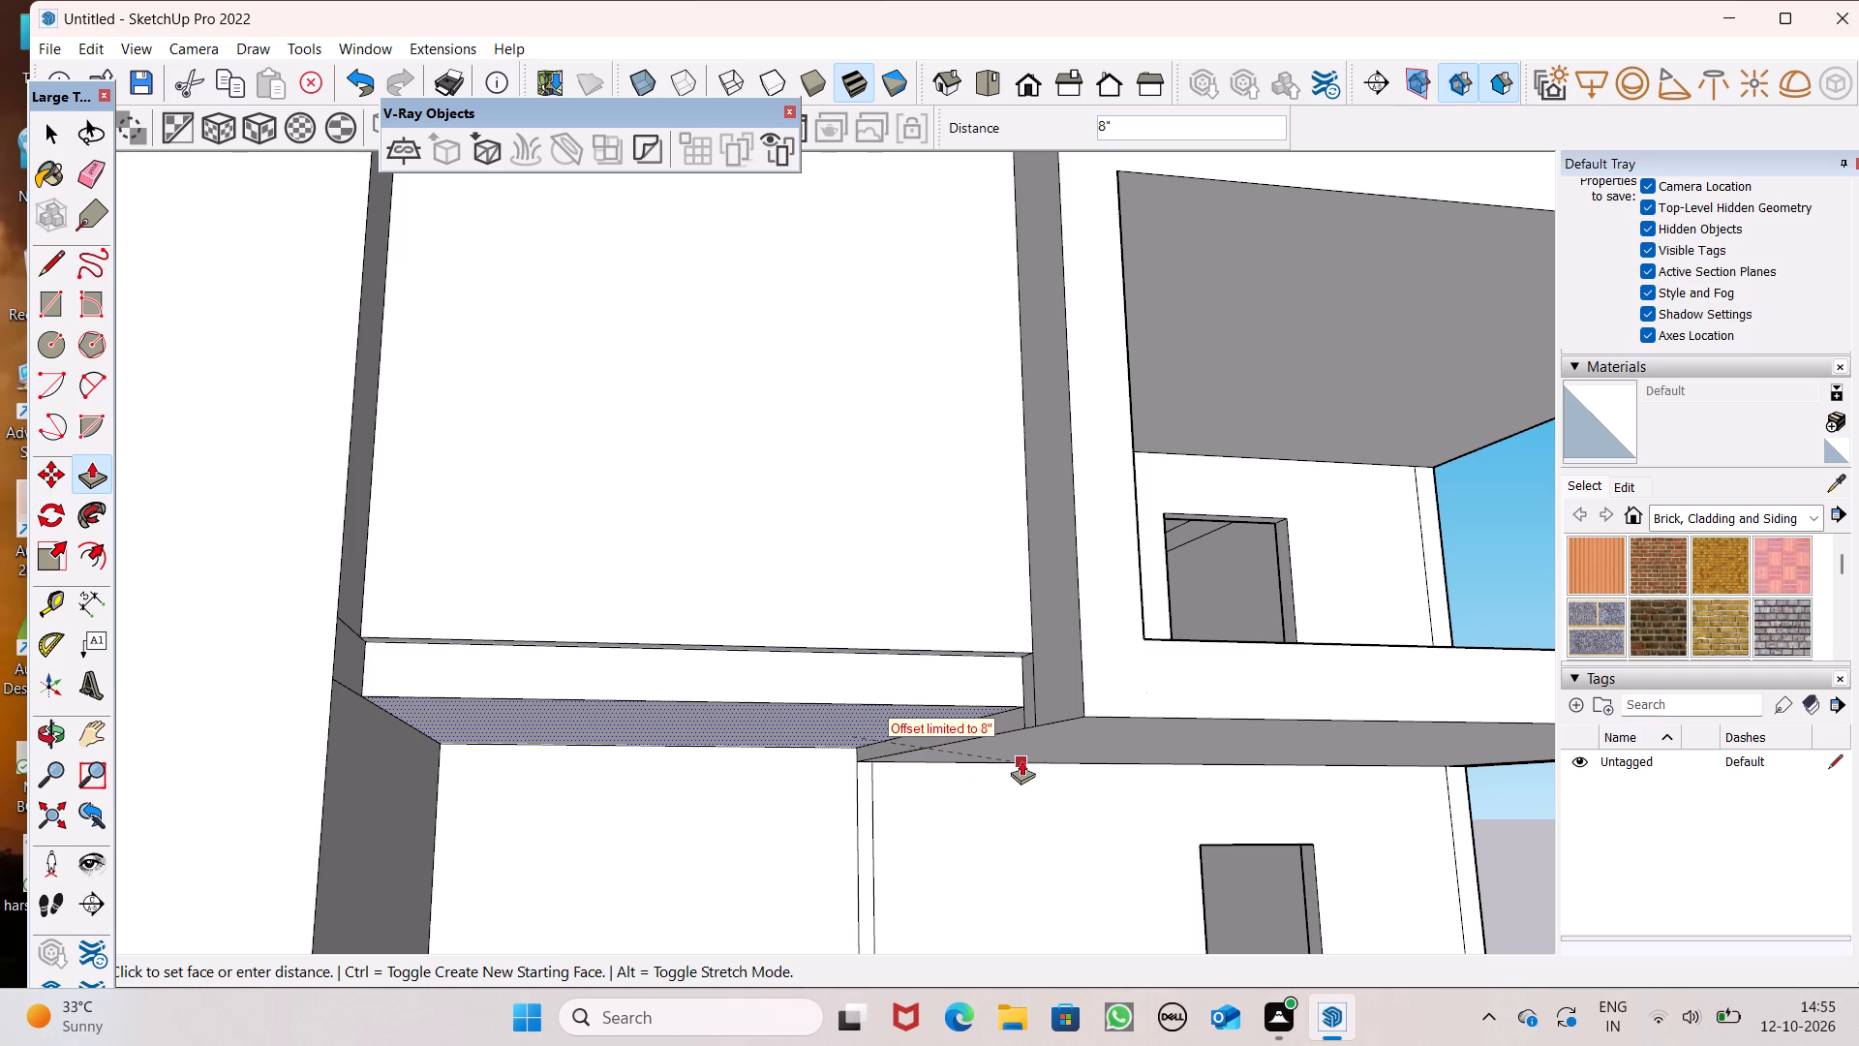
drag(1021, 760, 1019, 743)
Push/Pull the same slab underside down a further 5 1/8", level with the underside of the adjoining balcony slab.
middle_drag(953, 735, 531, 746)
scroll(531, 745, up, 1)
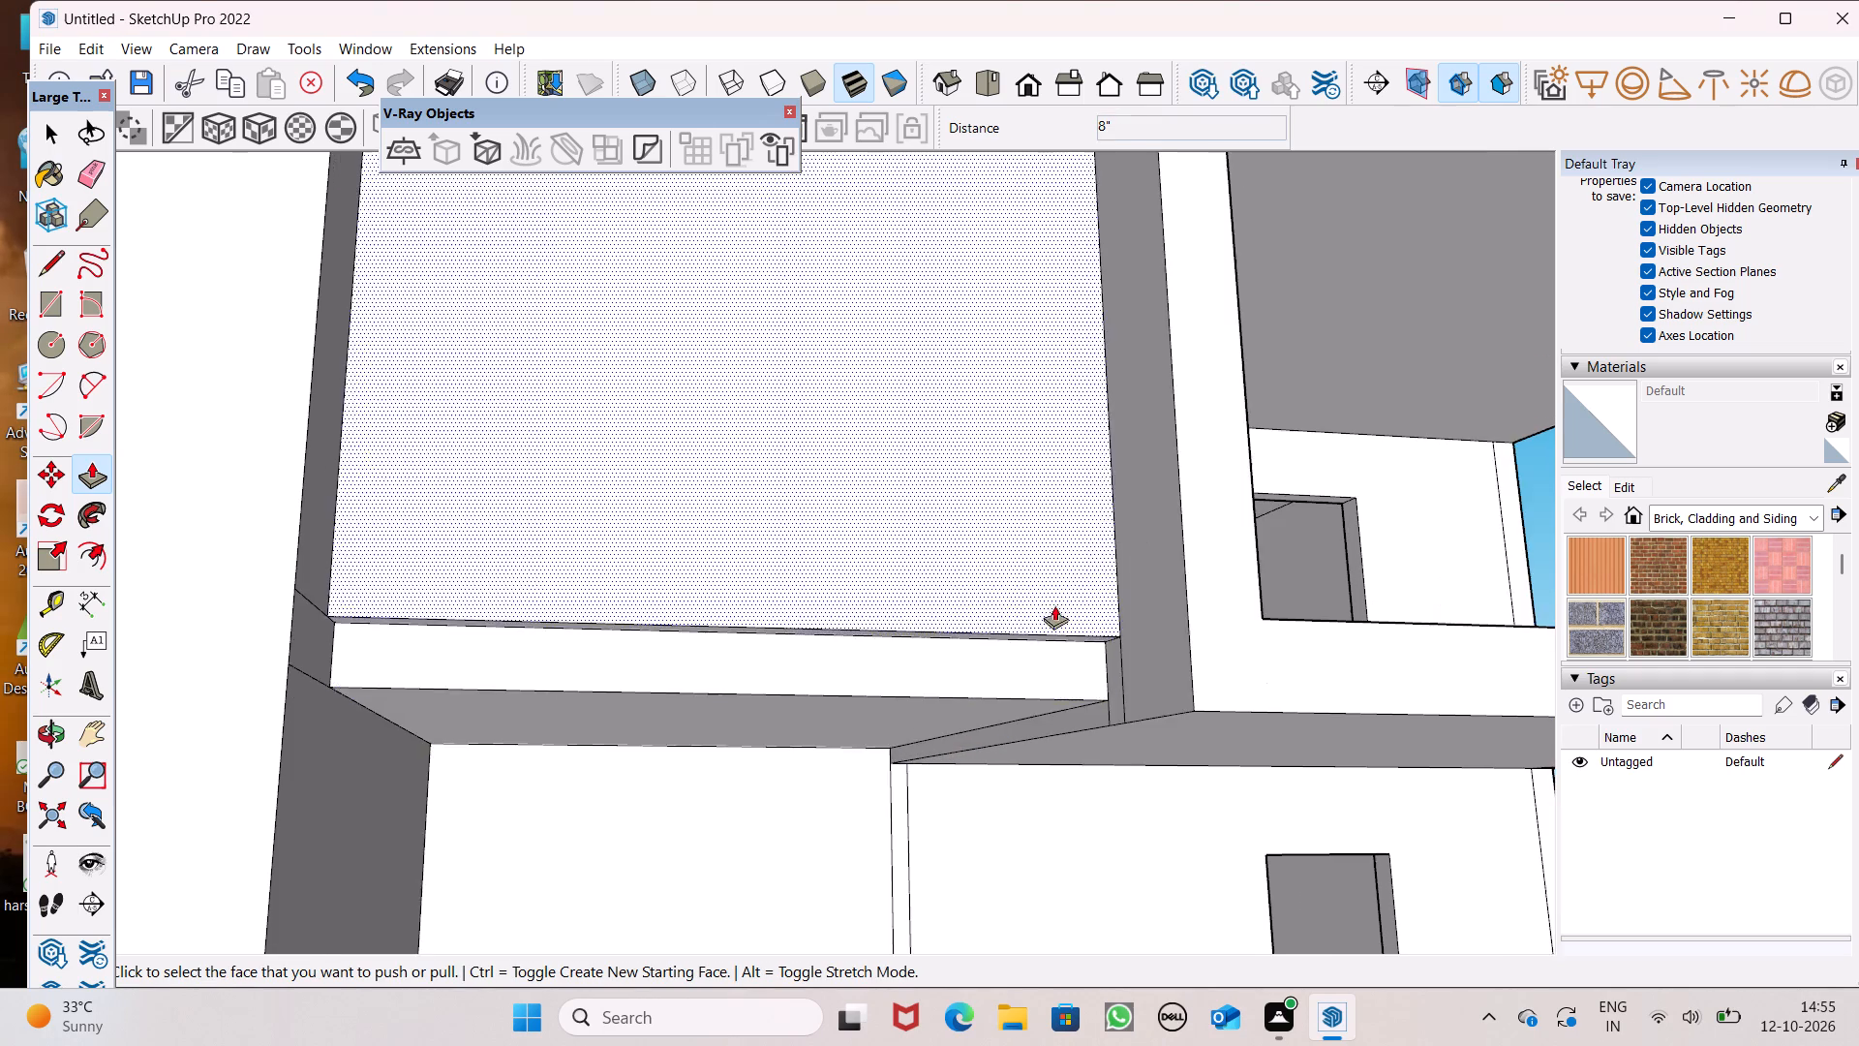
scroll(1041, 590, down, 4)
middle_drag(993, 649, 911, 693)
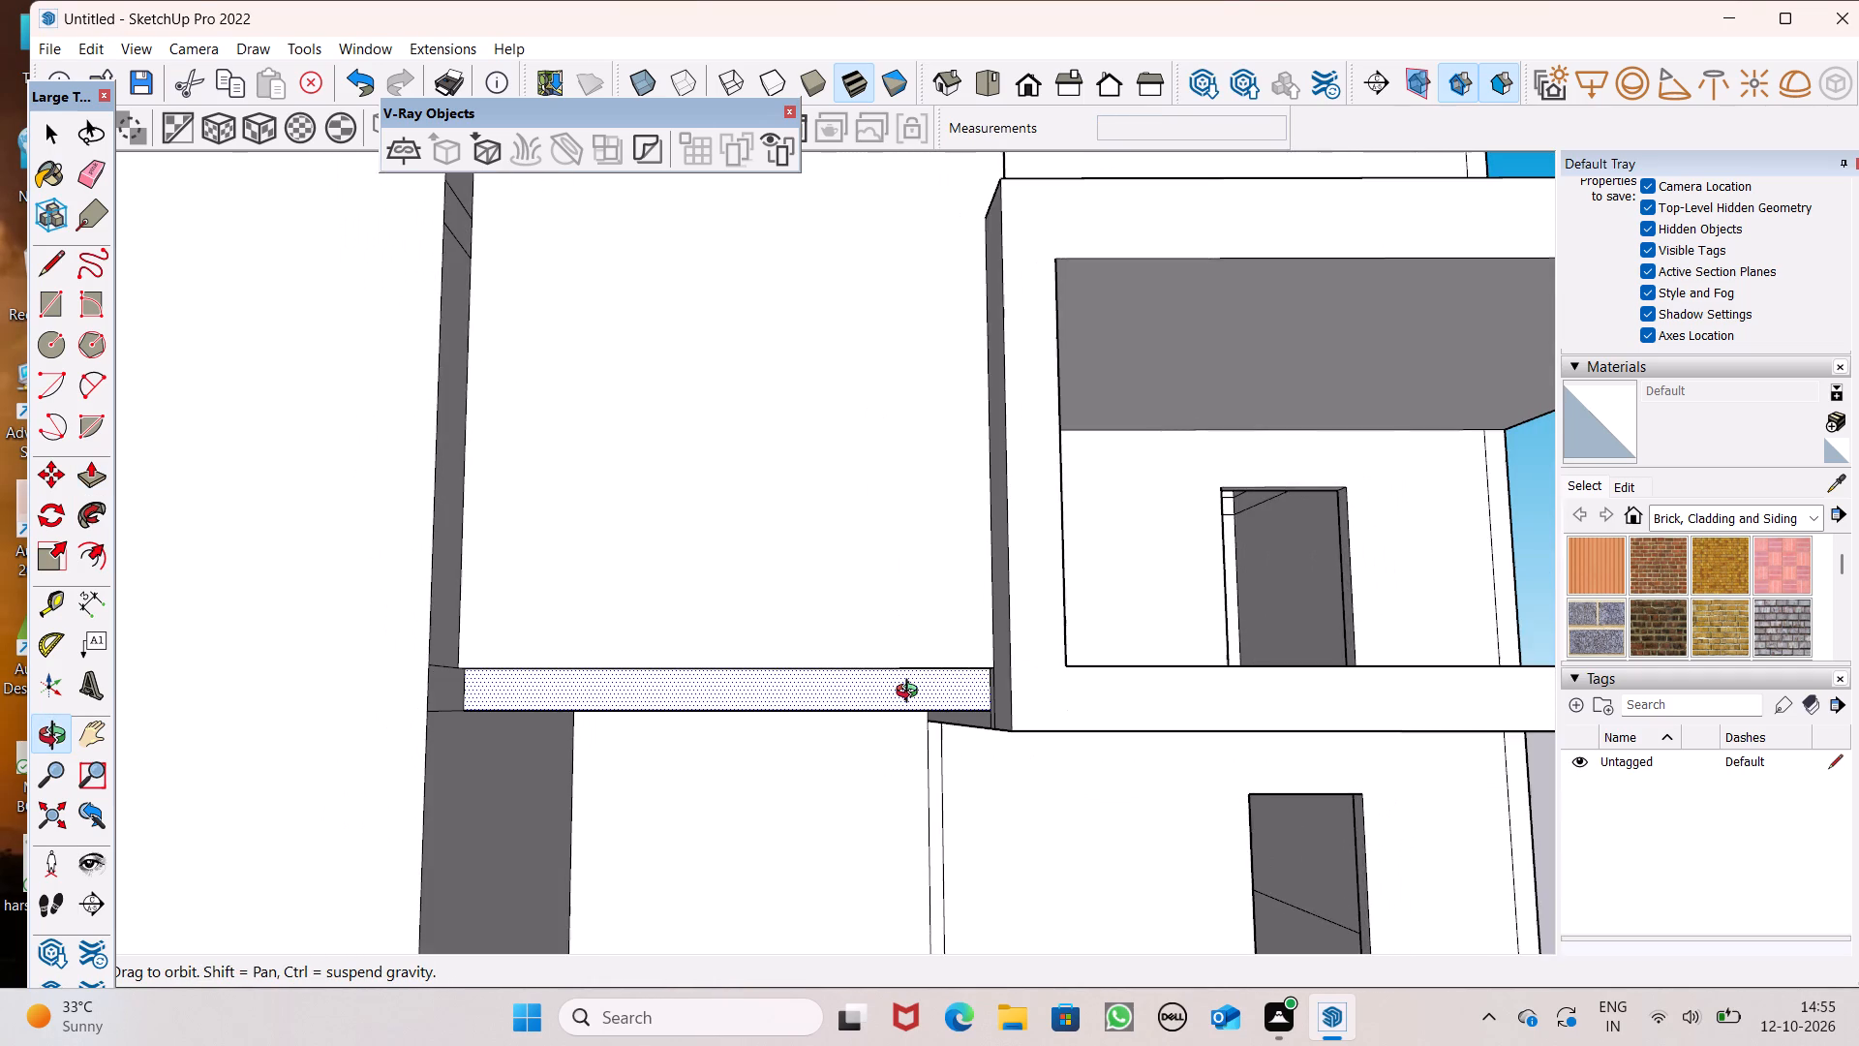
middle_drag(911, 693, 948, 663)
scroll(941, 694, up, 3)
drag(906, 687, 920, 715)
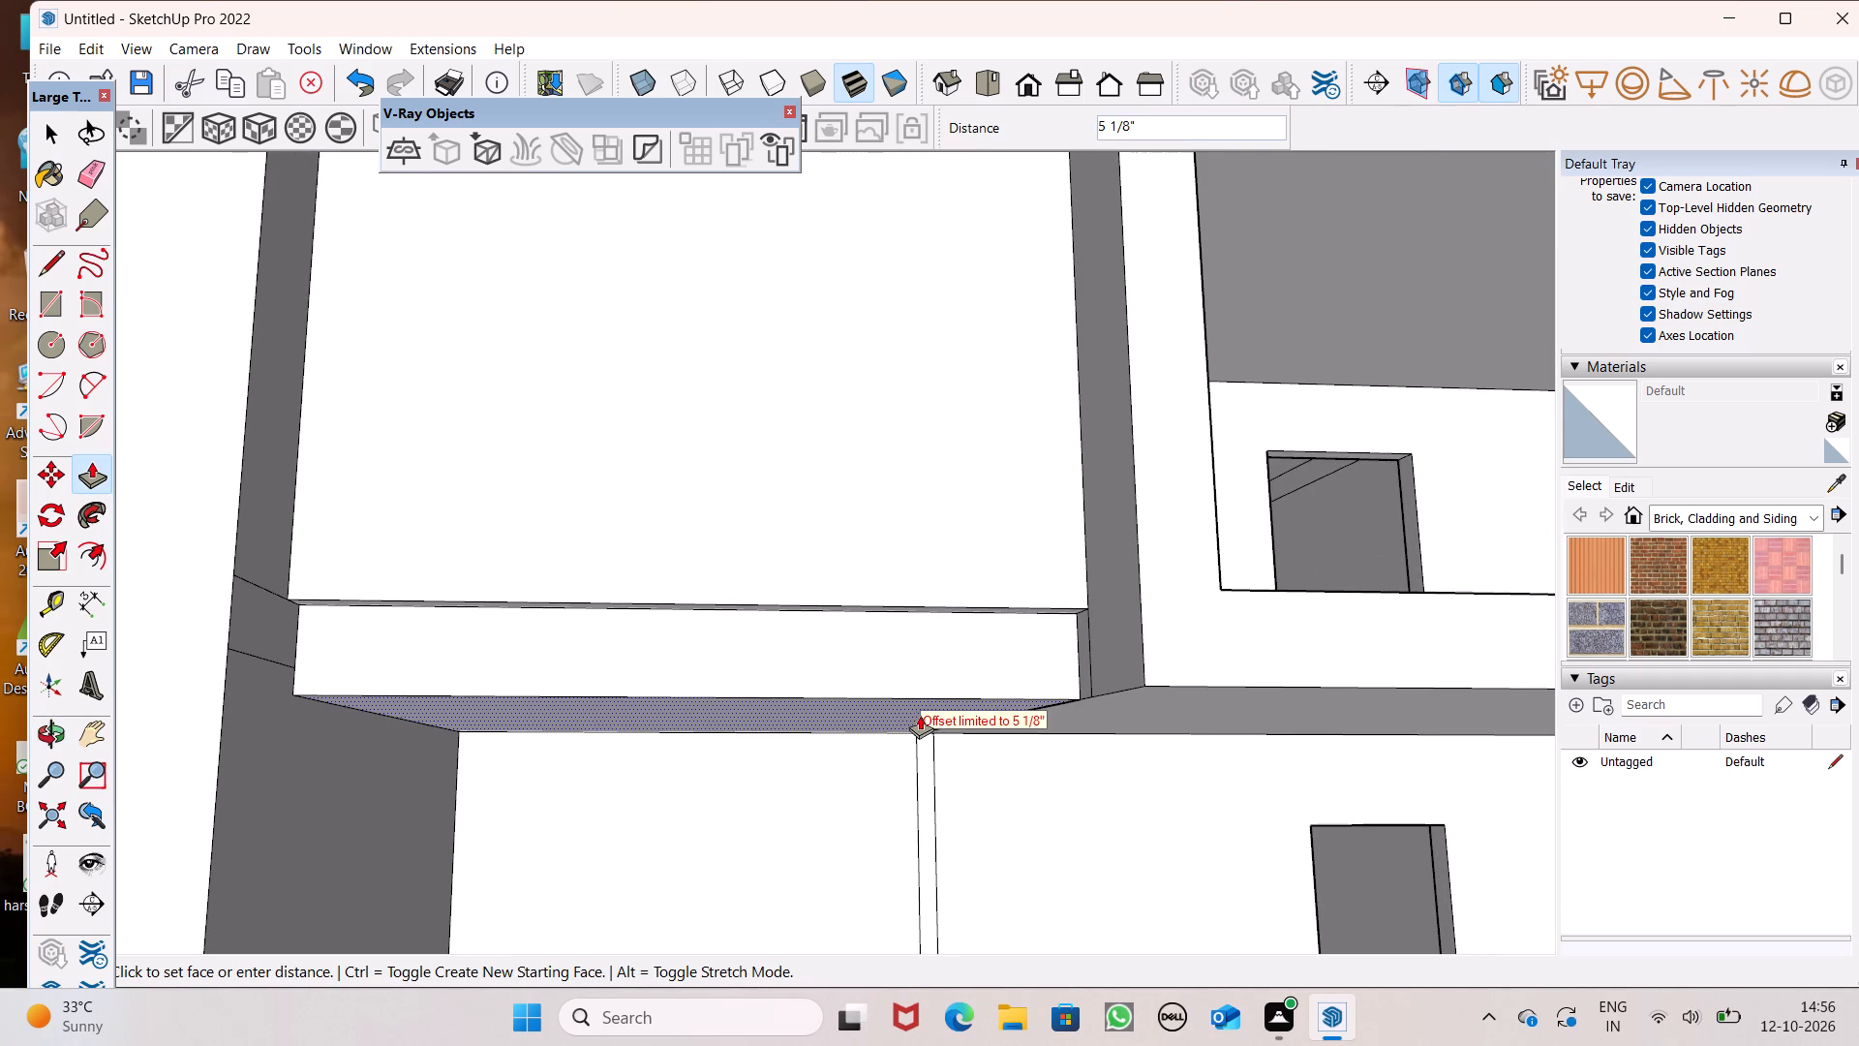
drag(920, 715, 1106, 704)
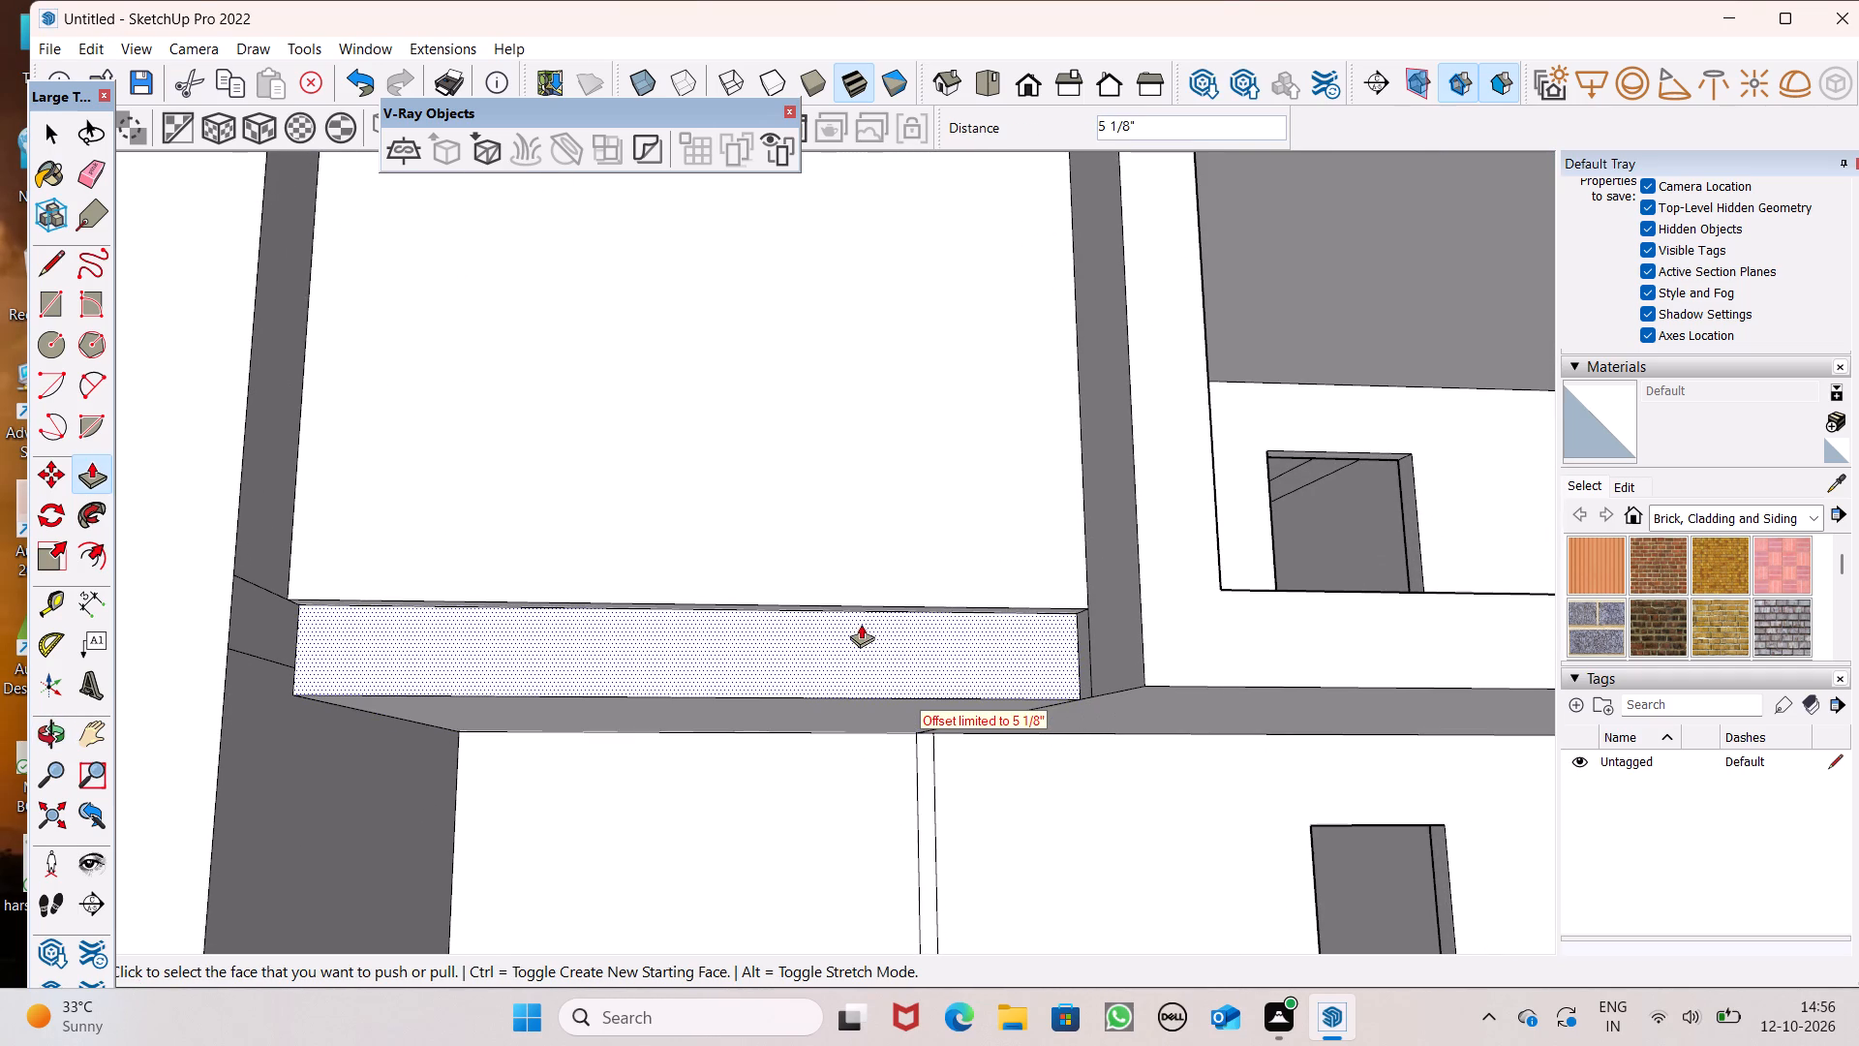
click(878, 613)
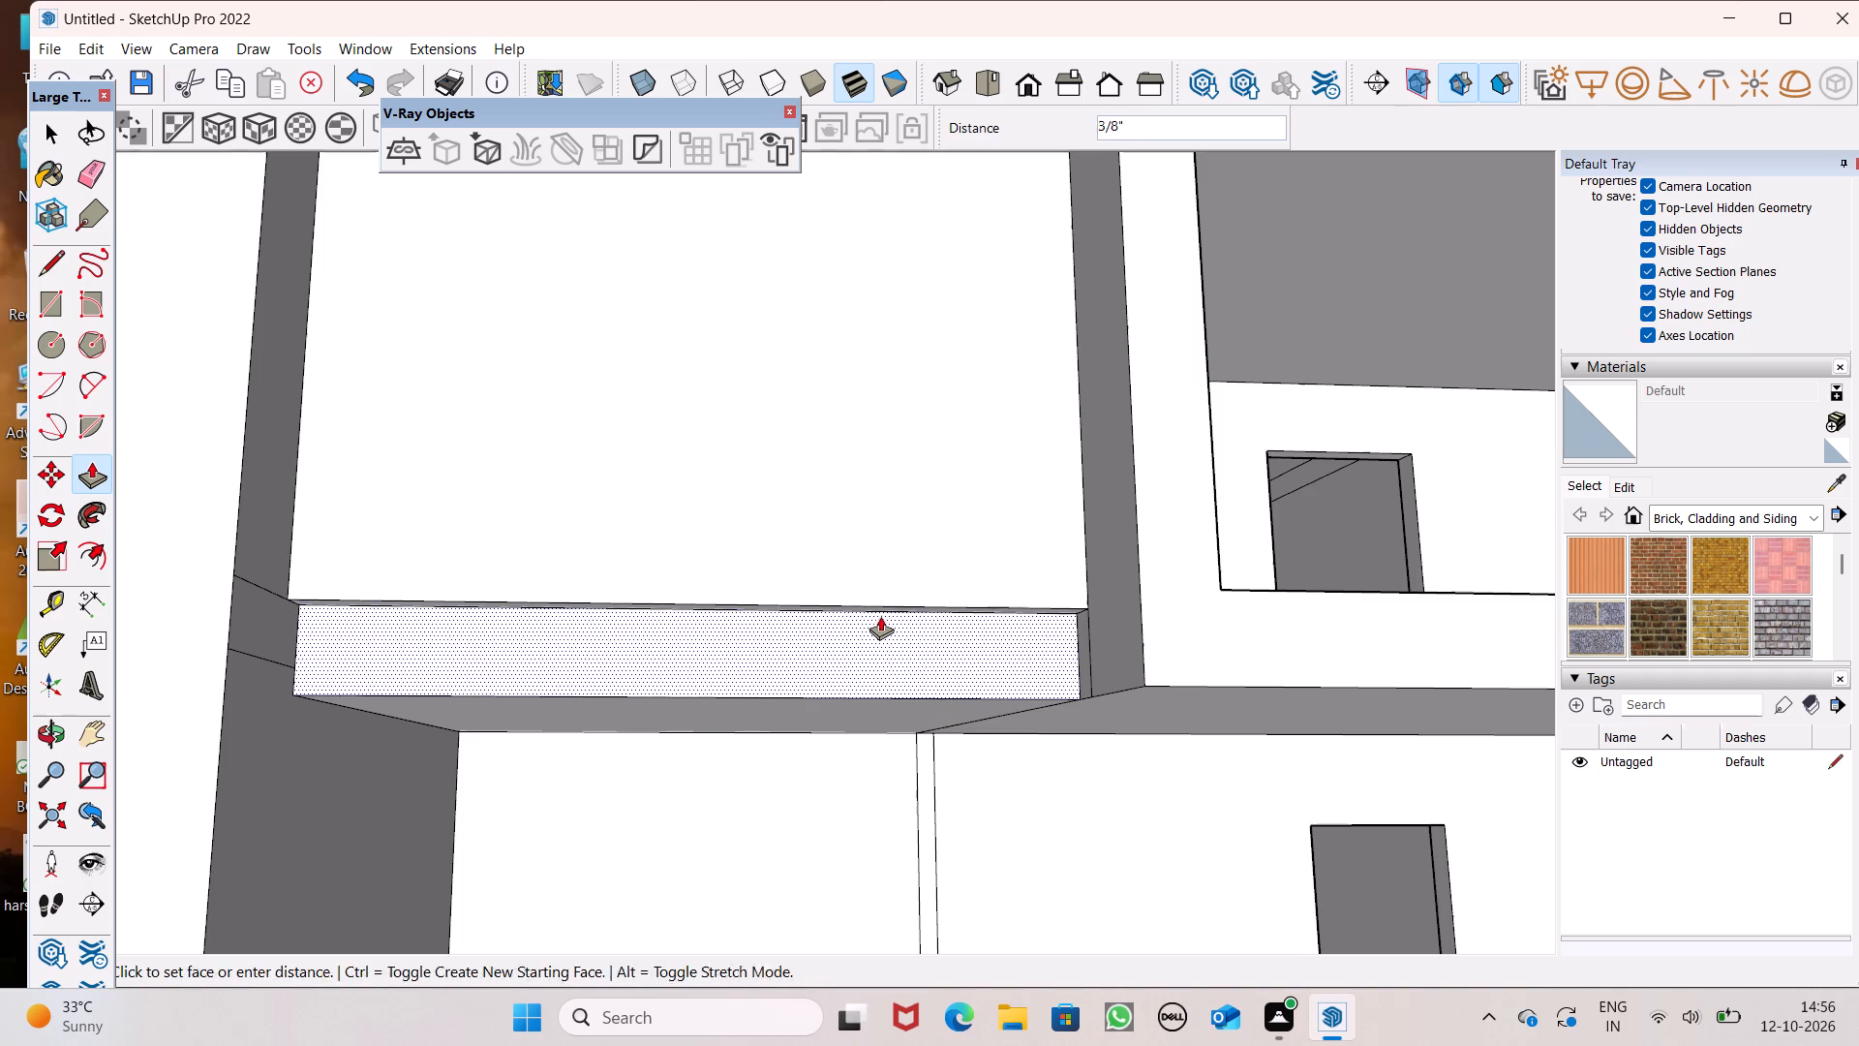
key(space)
Push/Pull the middle wall's narrow bottom face down 1' and a further 5 1/8", flush with the slab underside.
middle_drag(1011, 746, 1007, 643)
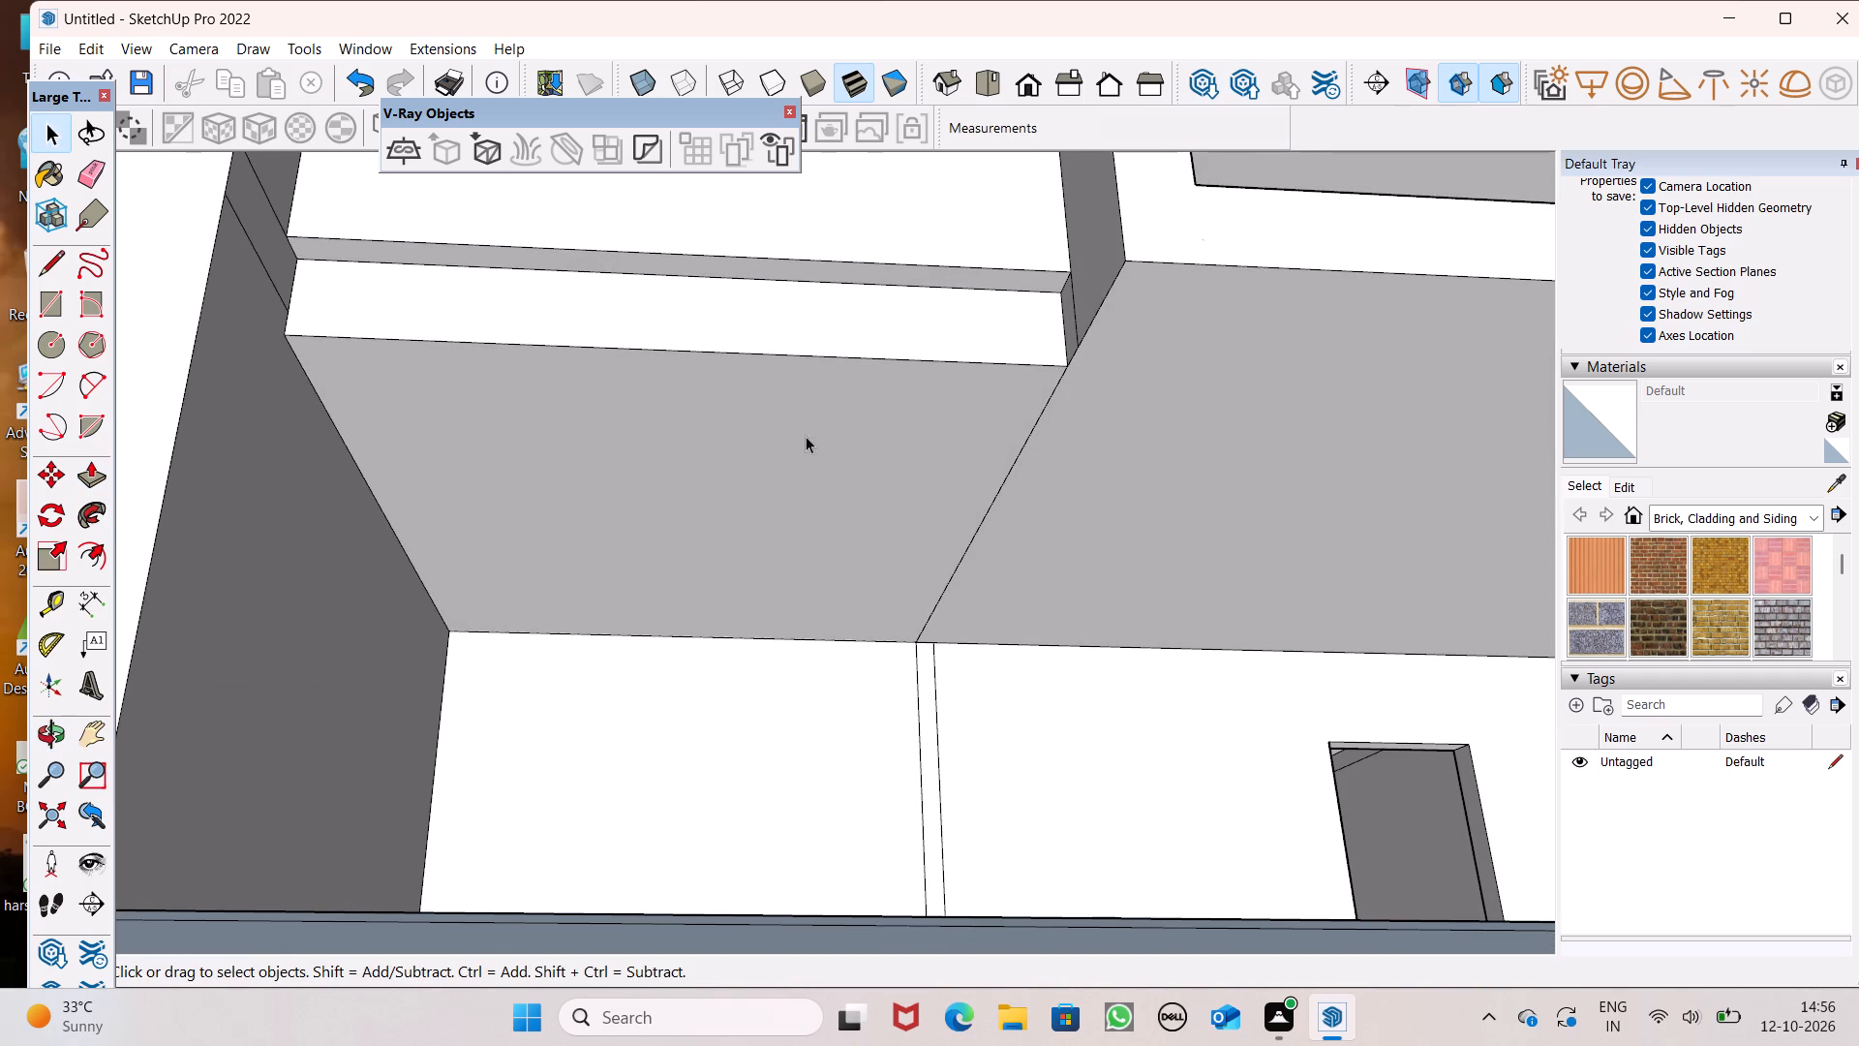
click(84, 481)
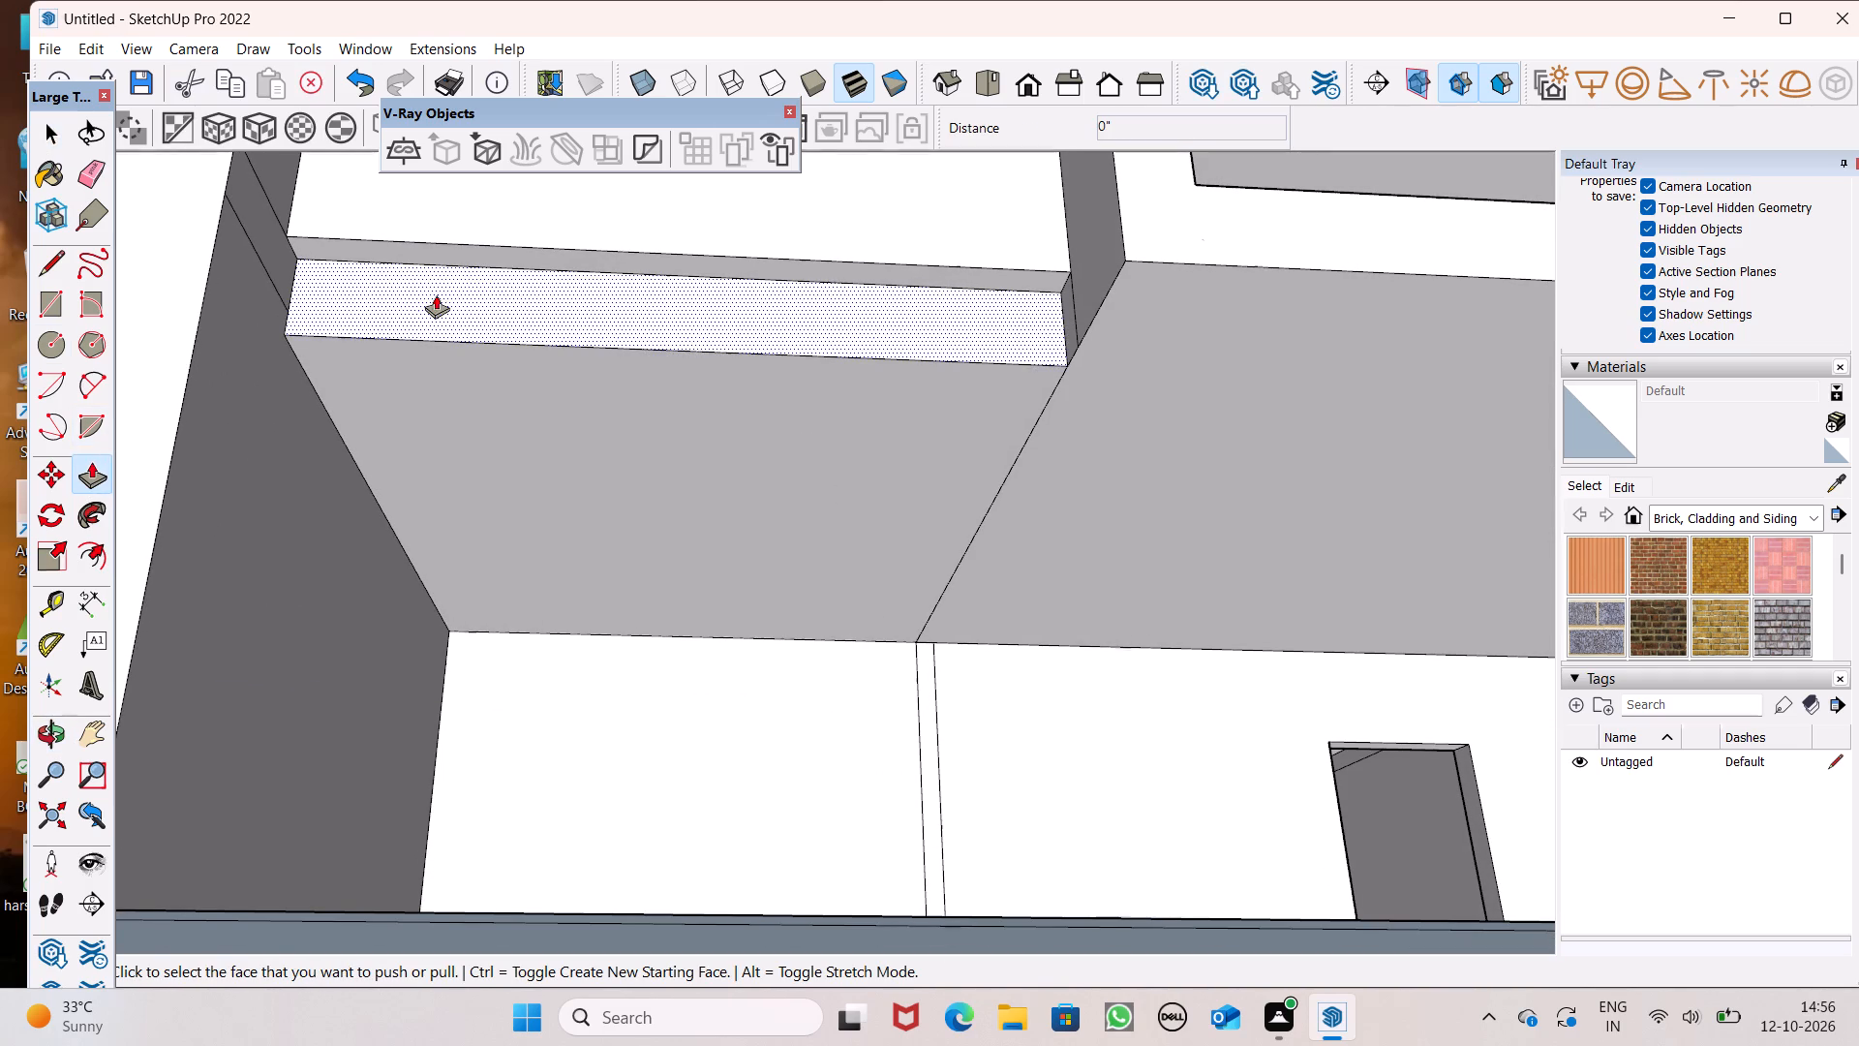
drag(522, 255, 721, 387)
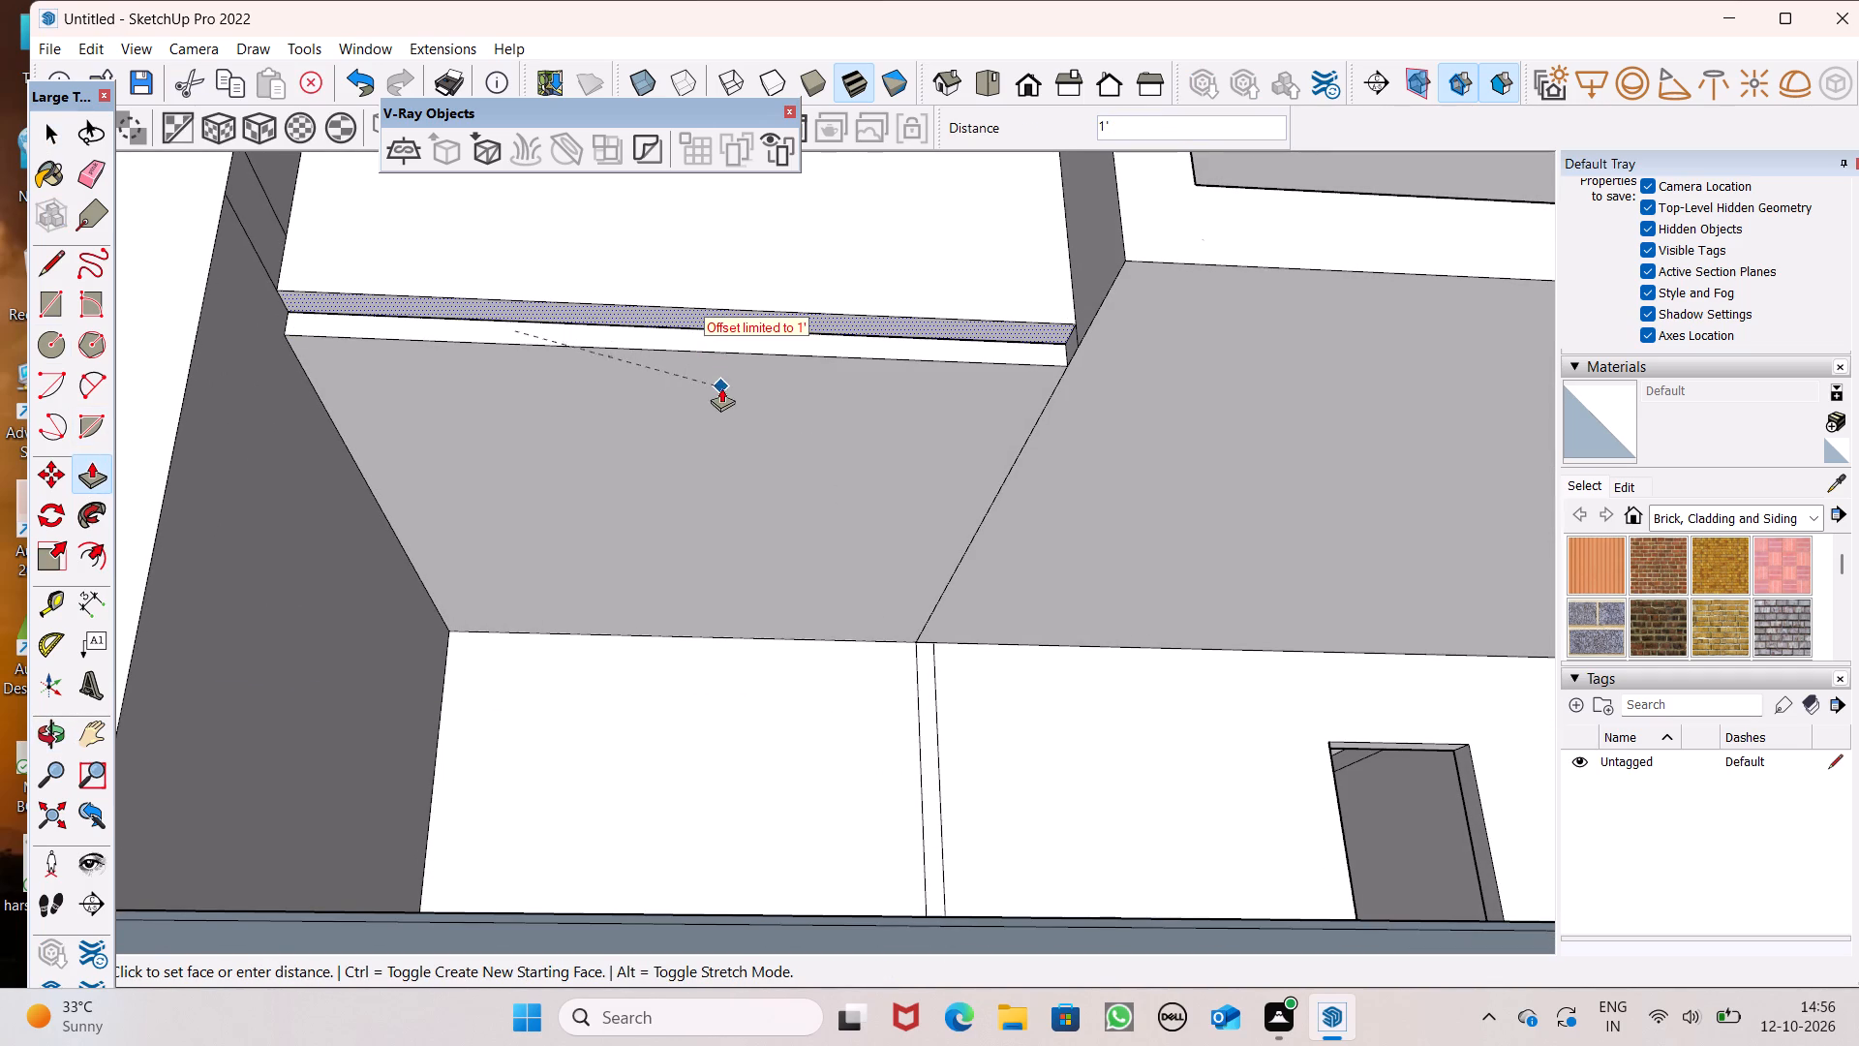
drag(721, 387, 721, 394)
drag(674, 322, 675, 346)
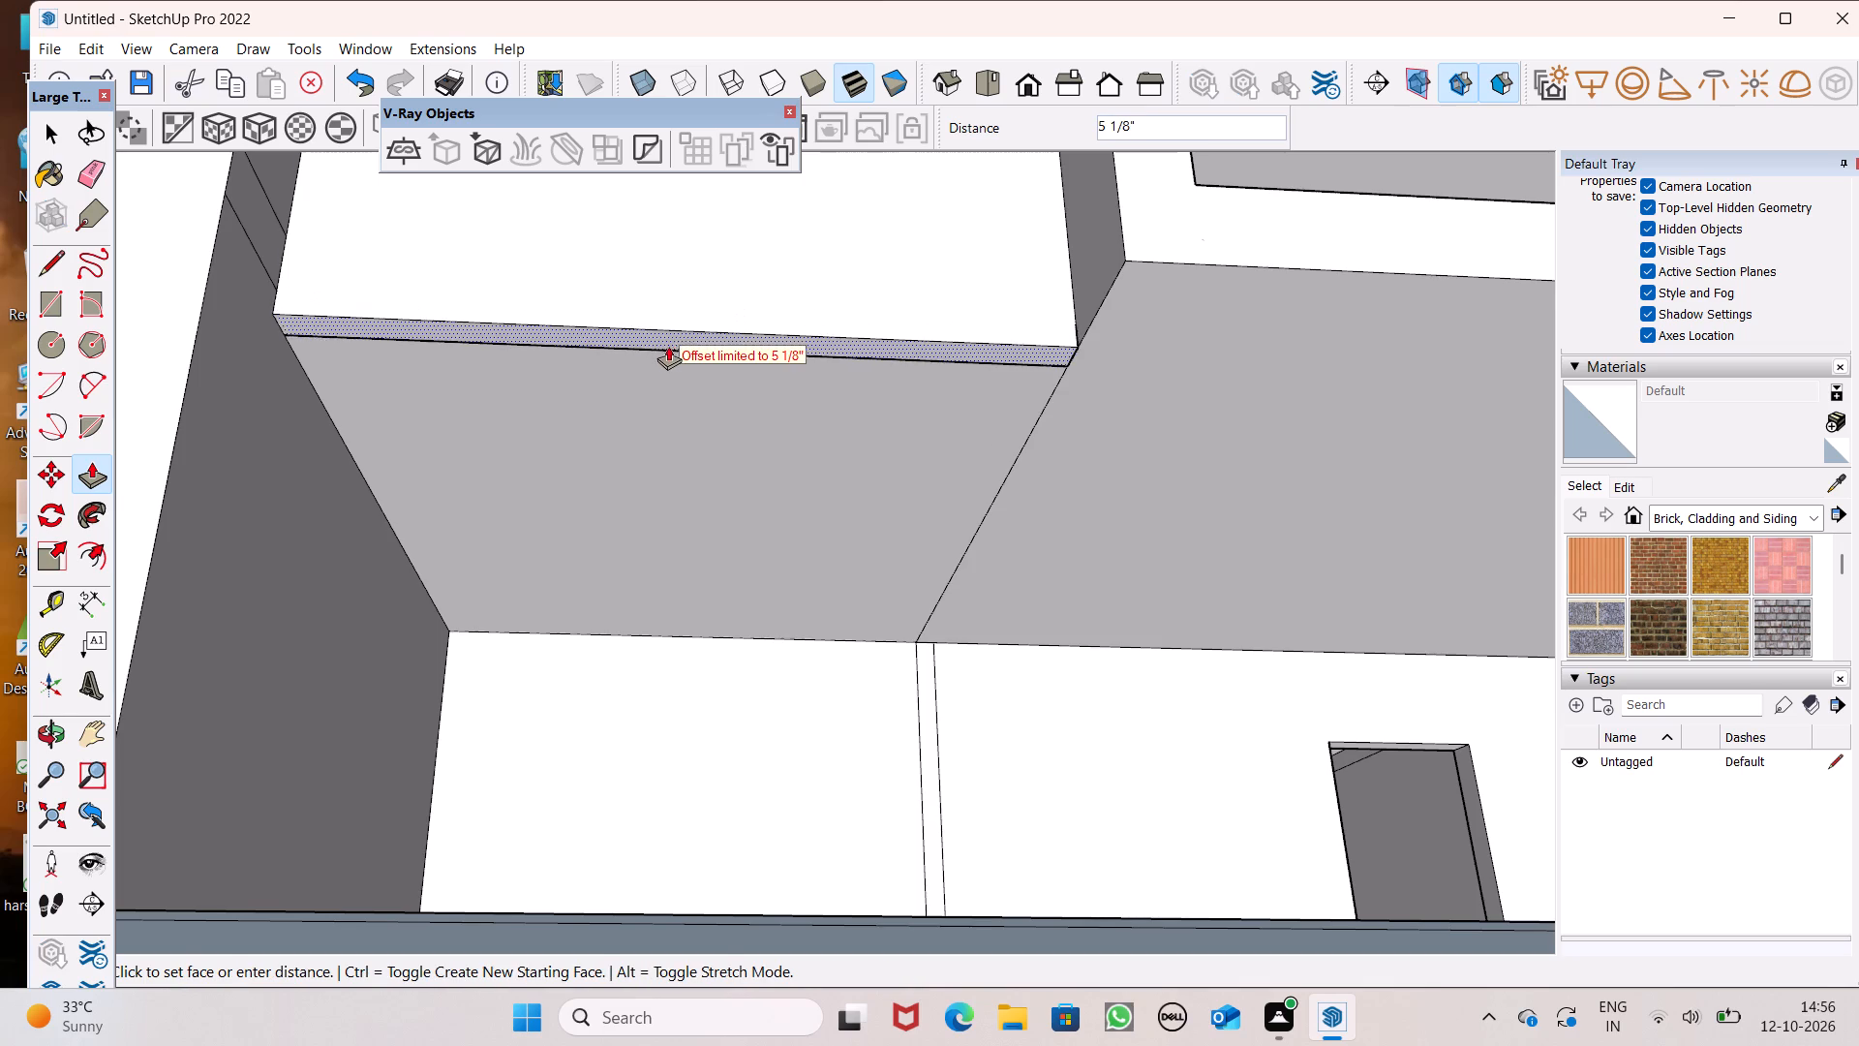
Erase the two lowest slab-band lines on the bay's side face beside the middle wall's bottom edge.
scroll(600, 304, down, 9)
middle_drag(636, 370, 618, 468)
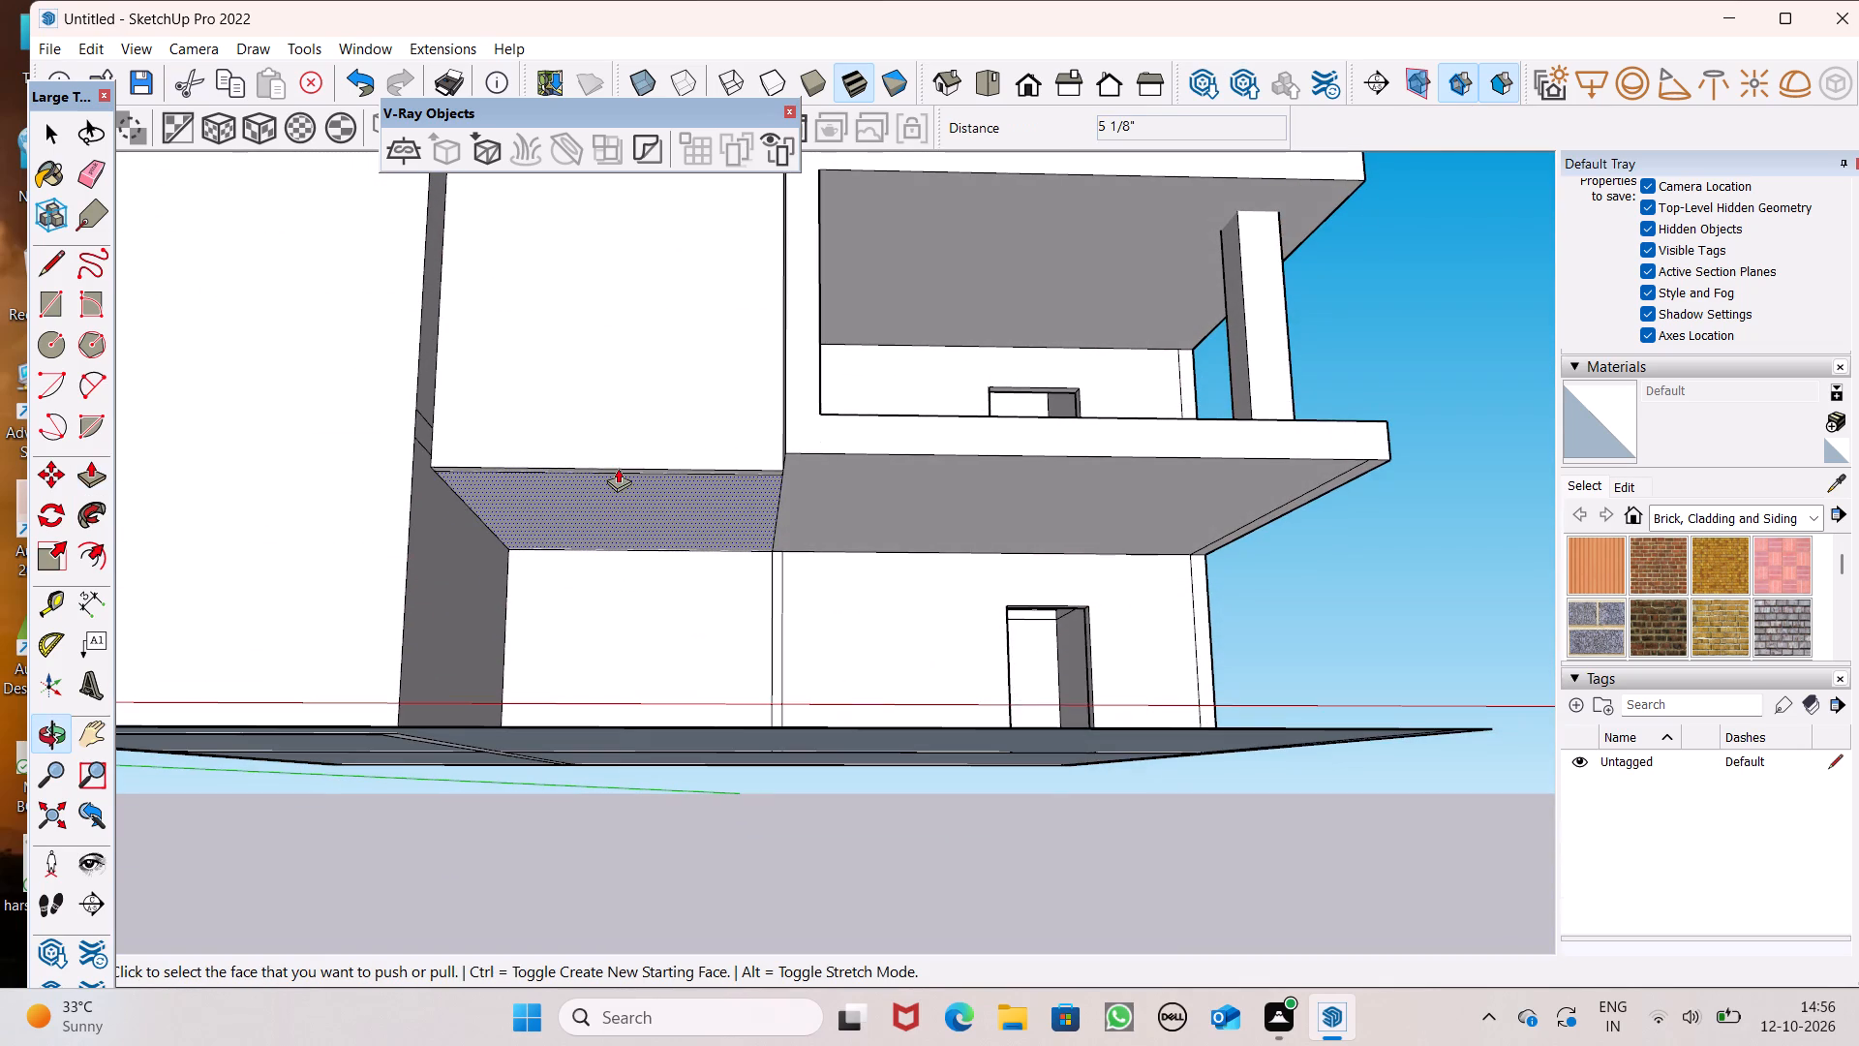
click(82, 157)
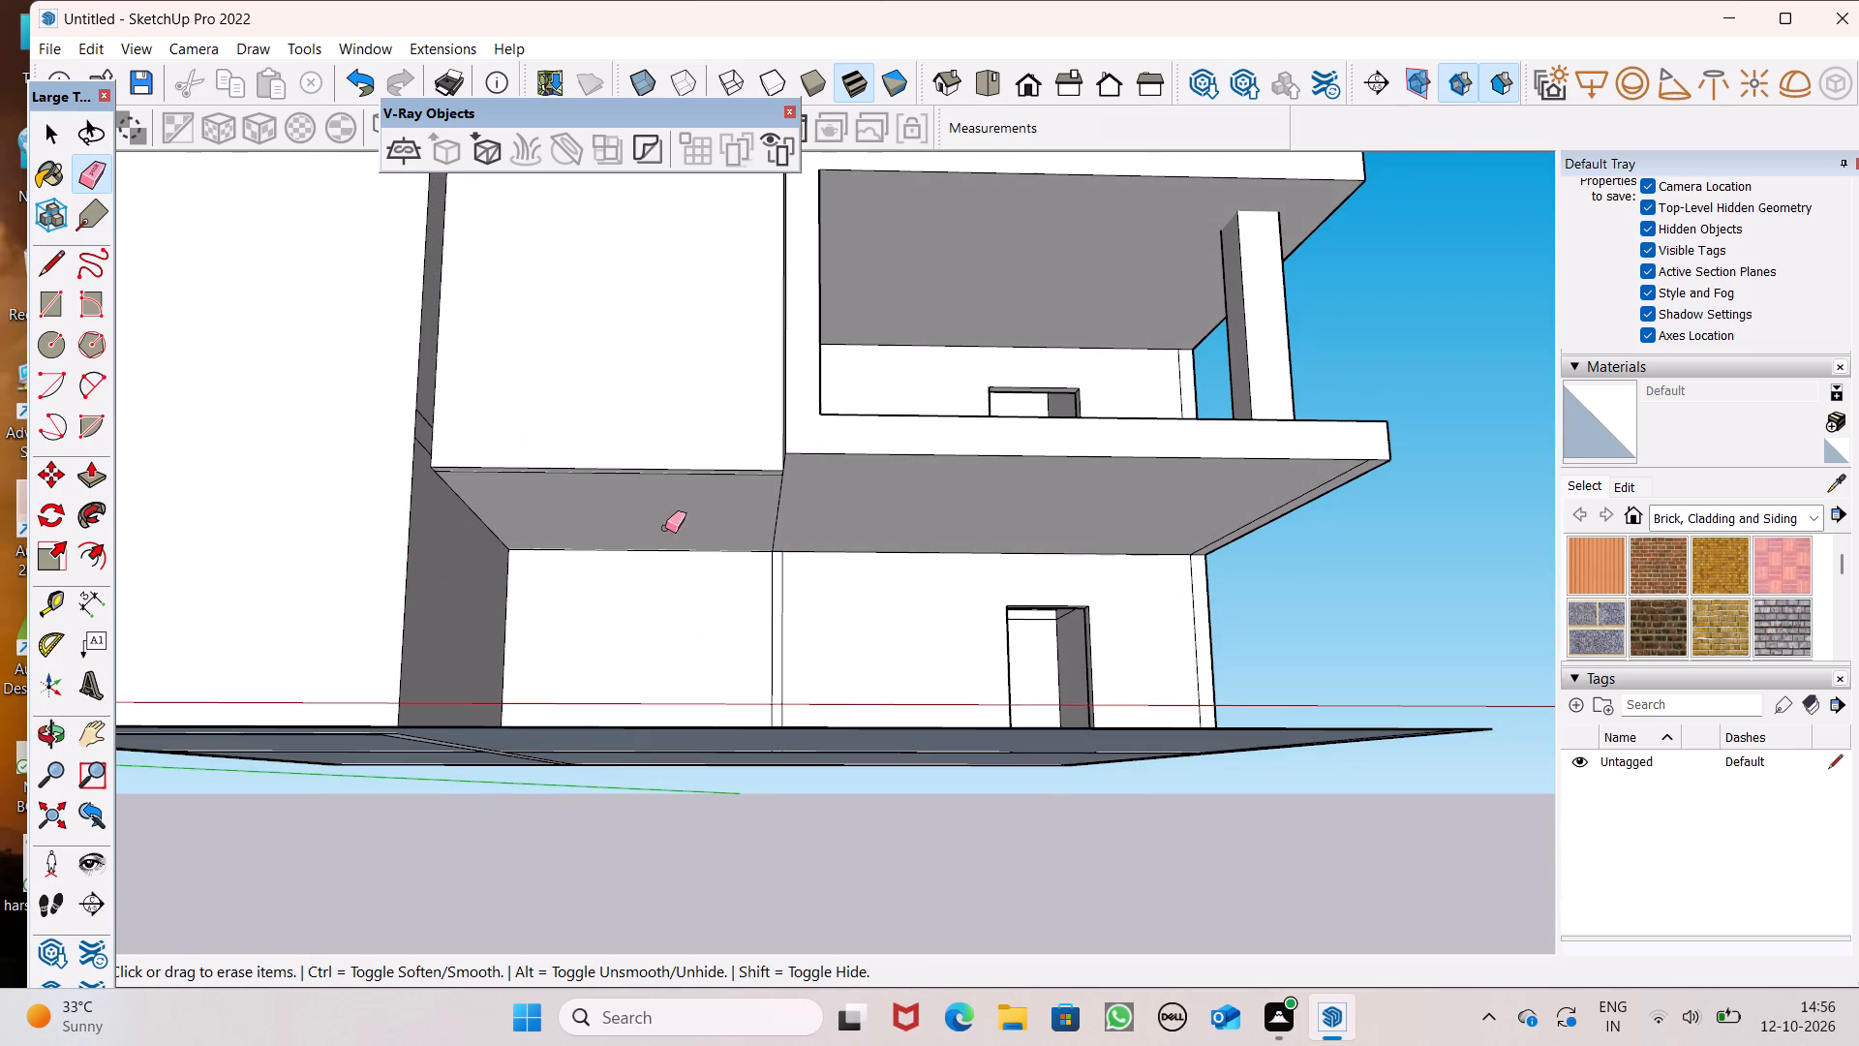
scroll(529, 499, up, 4)
middle_drag(430, 535, 274, 676)
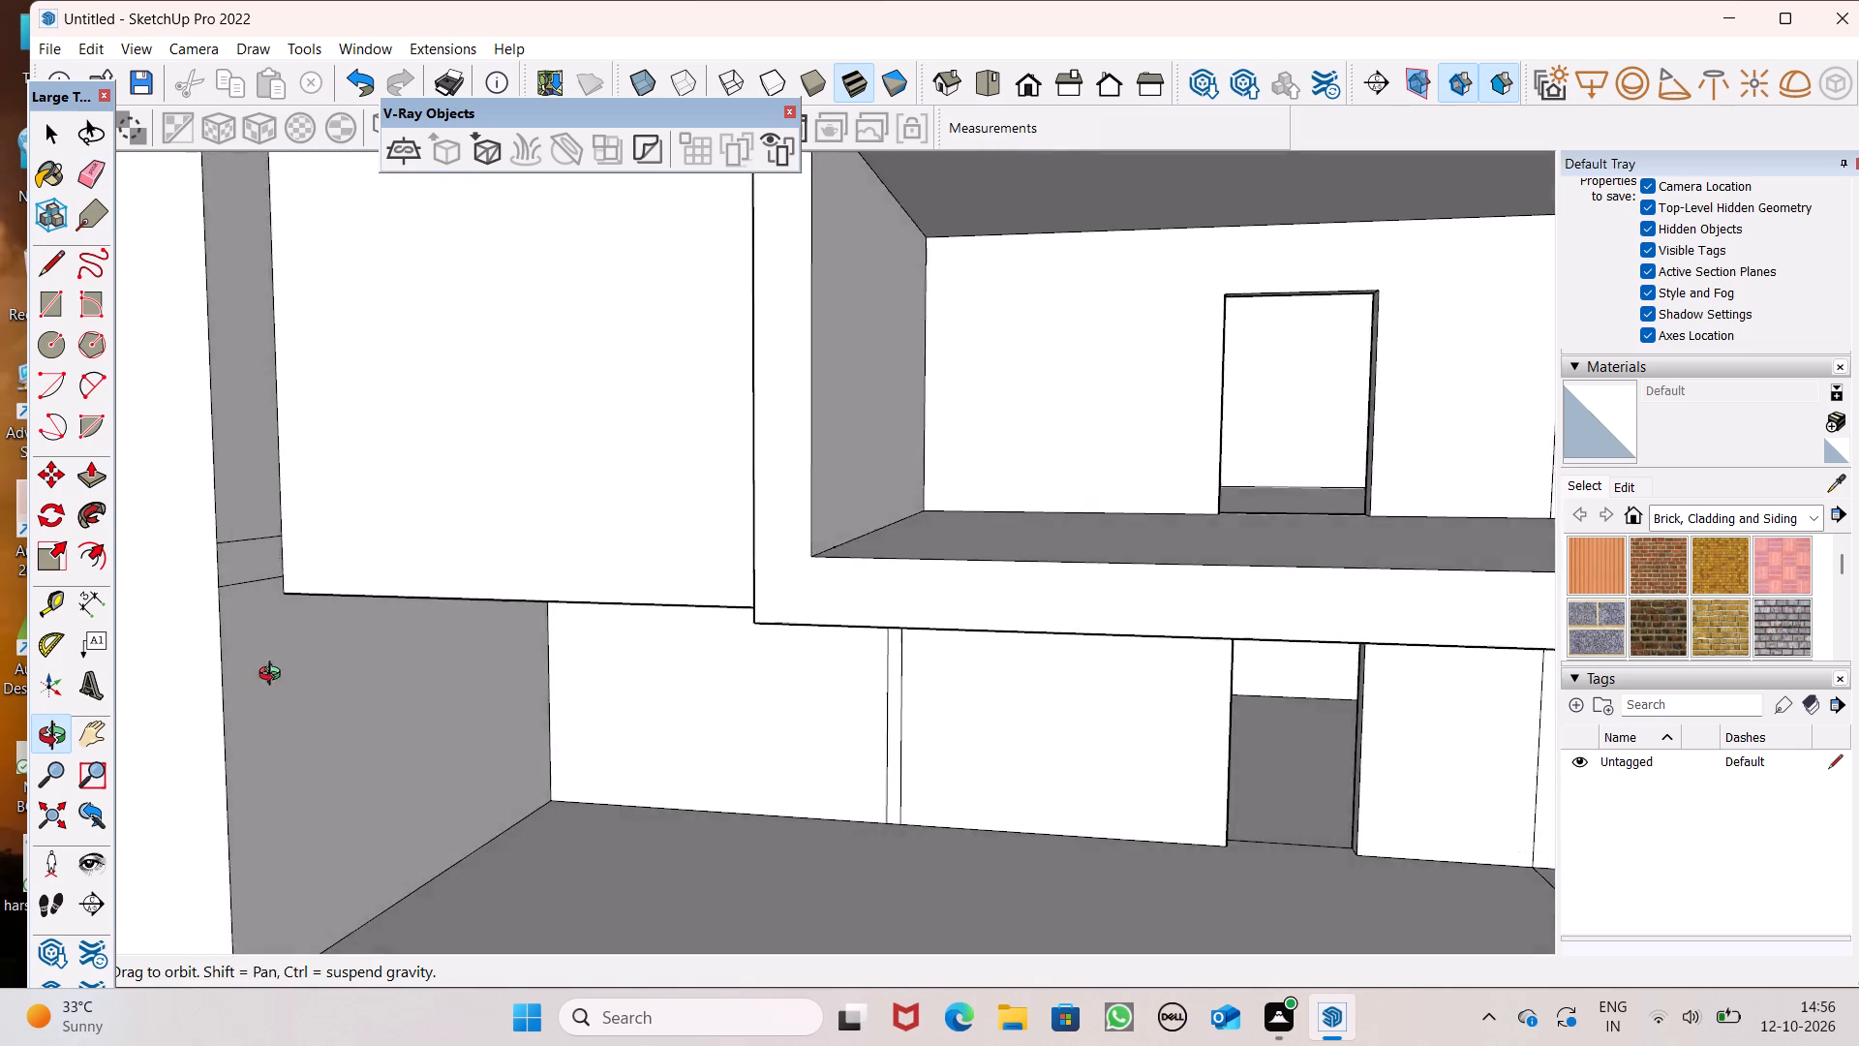
middle_drag(274, 676, 198, 687)
drag(214, 545, 228, 563)
drag(220, 526, 223, 563)
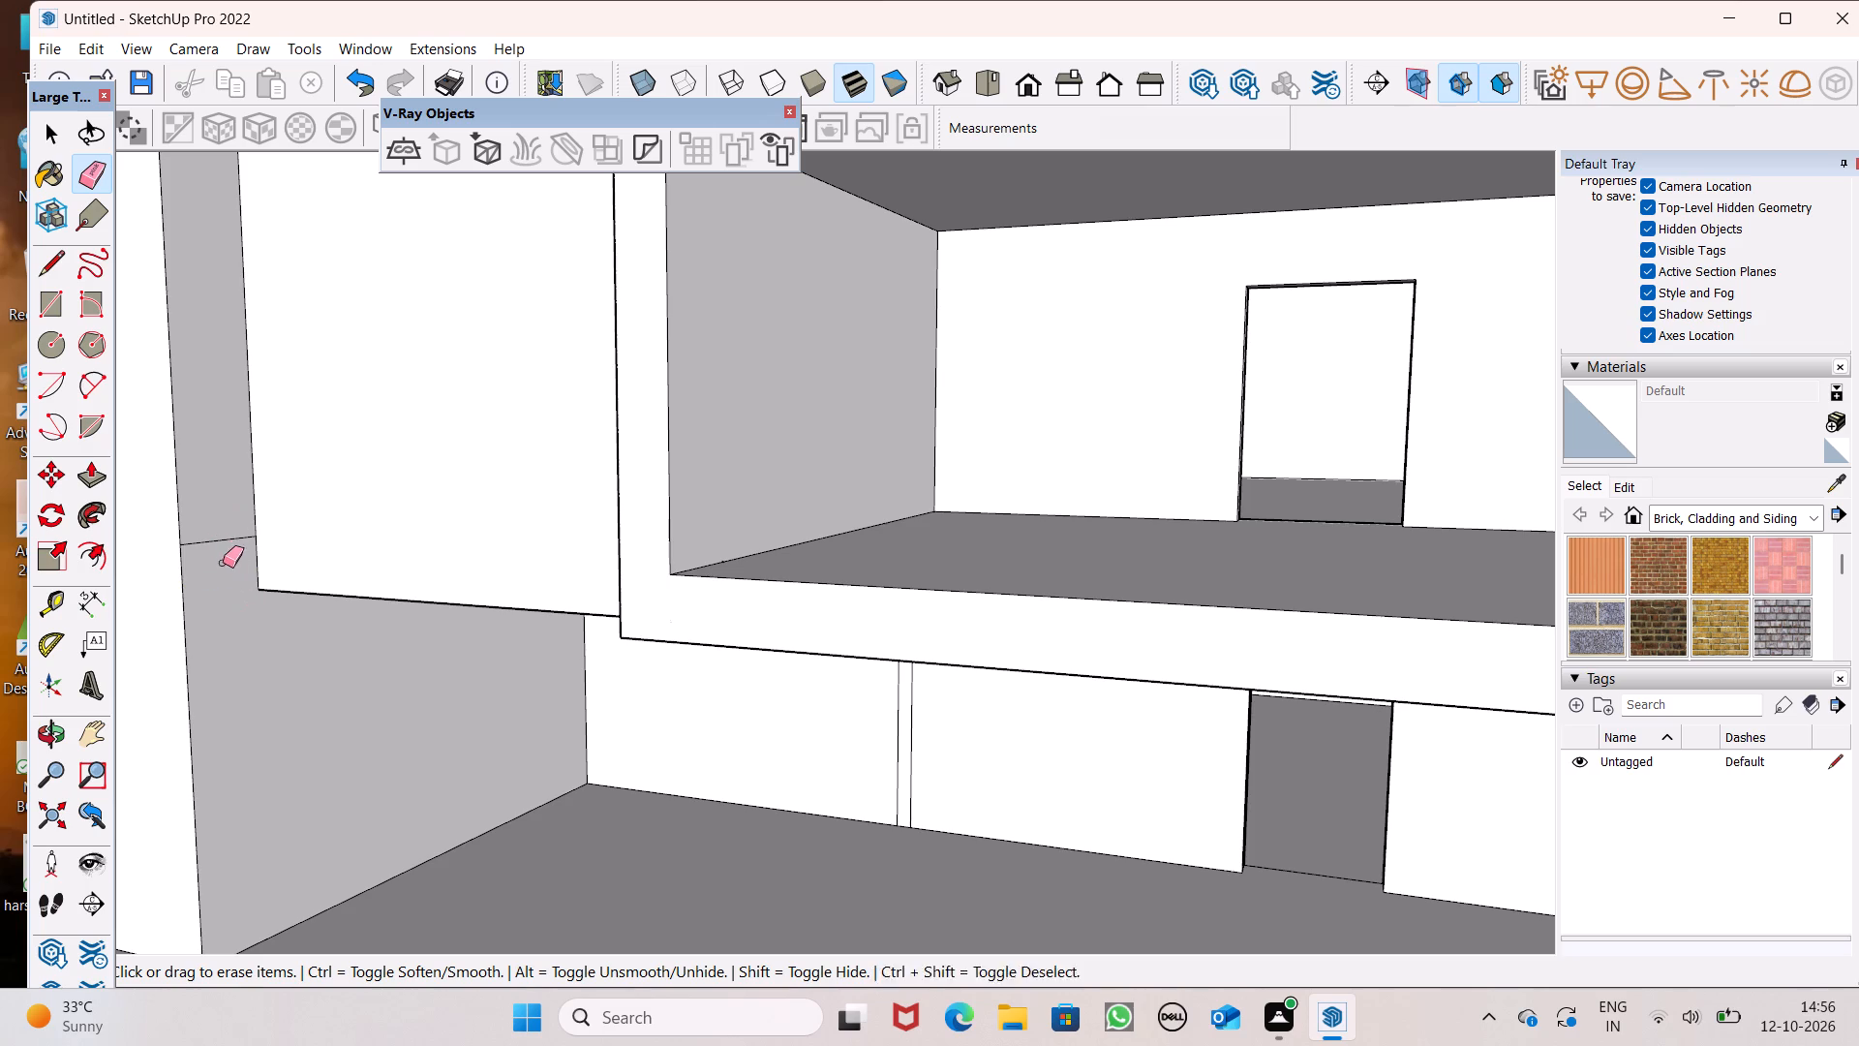
drag(223, 563, 228, 569)
scroll(482, 516, down, 12)
middle_drag(554, 604, 523, 798)
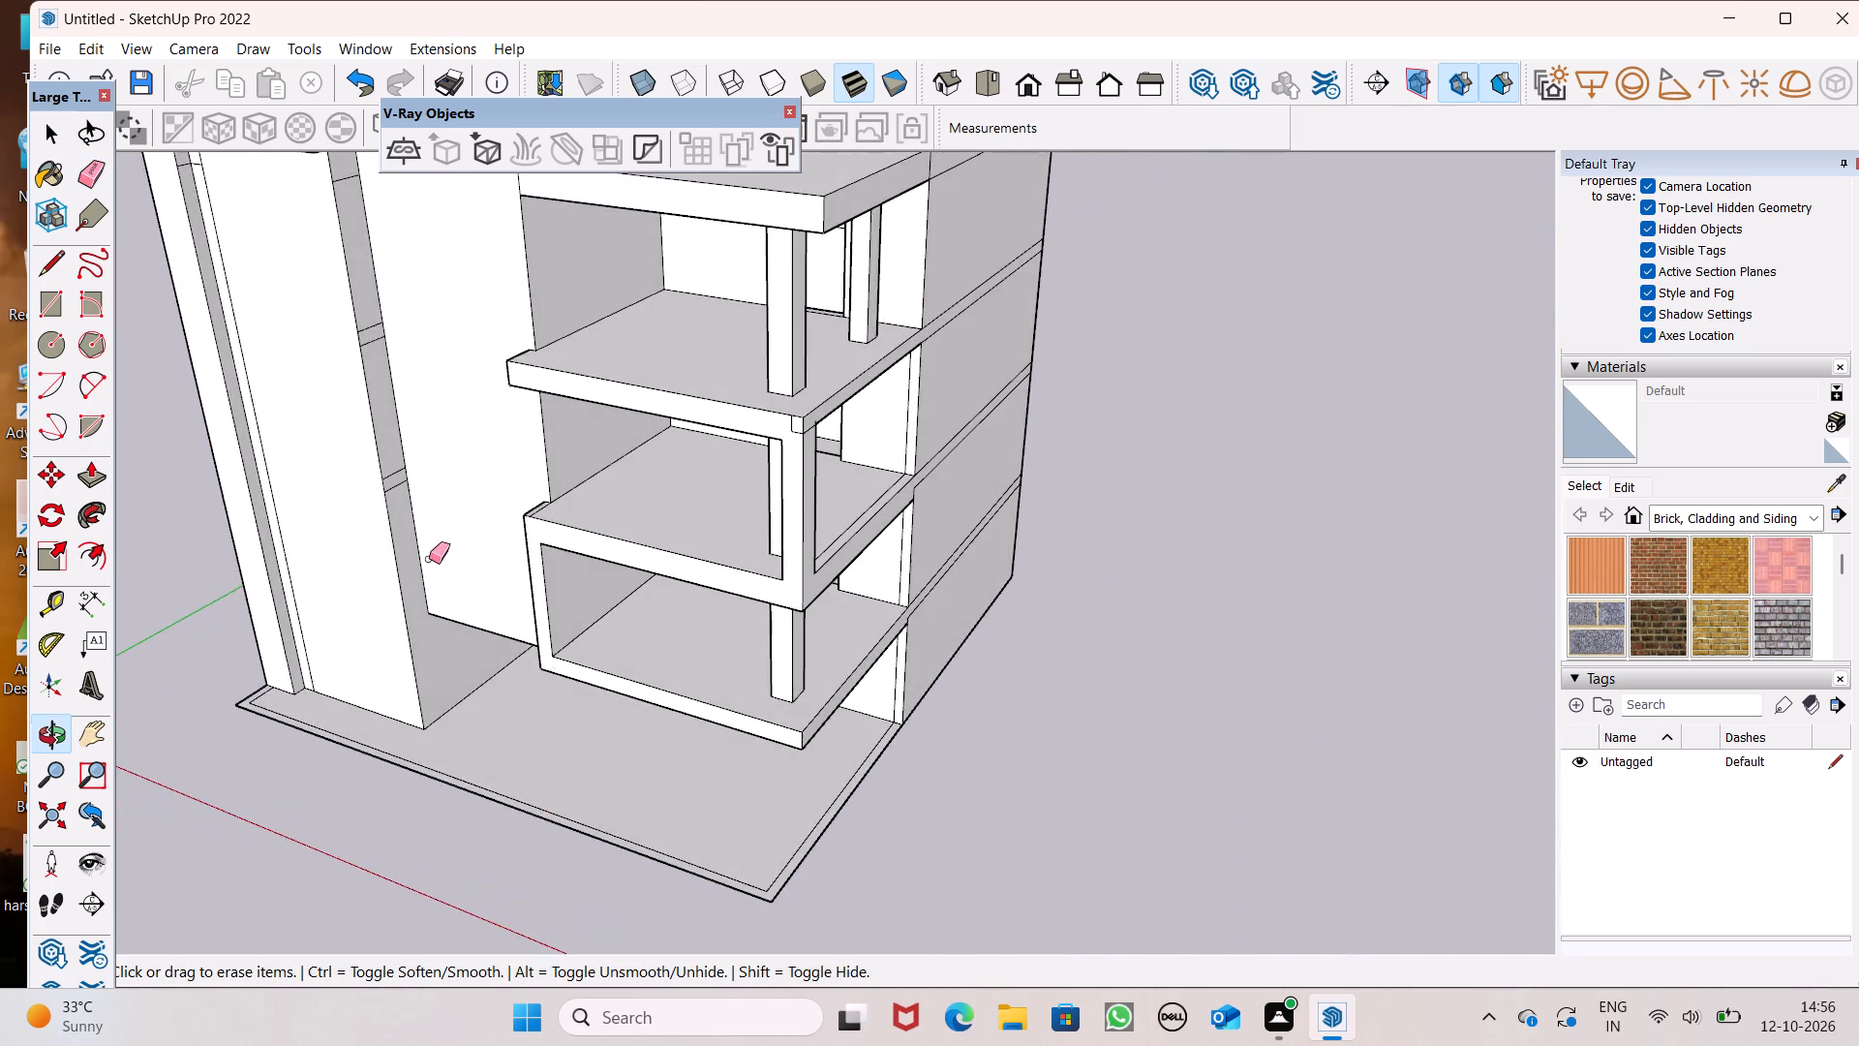
Erase the remaining slab-band lines on the projecting bay's side face, from below the parapet band down to the lowest pair.
scroll(429, 562, down, 5)
scroll(366, 319, up, 14)
drag(413, 362, 420, 378)
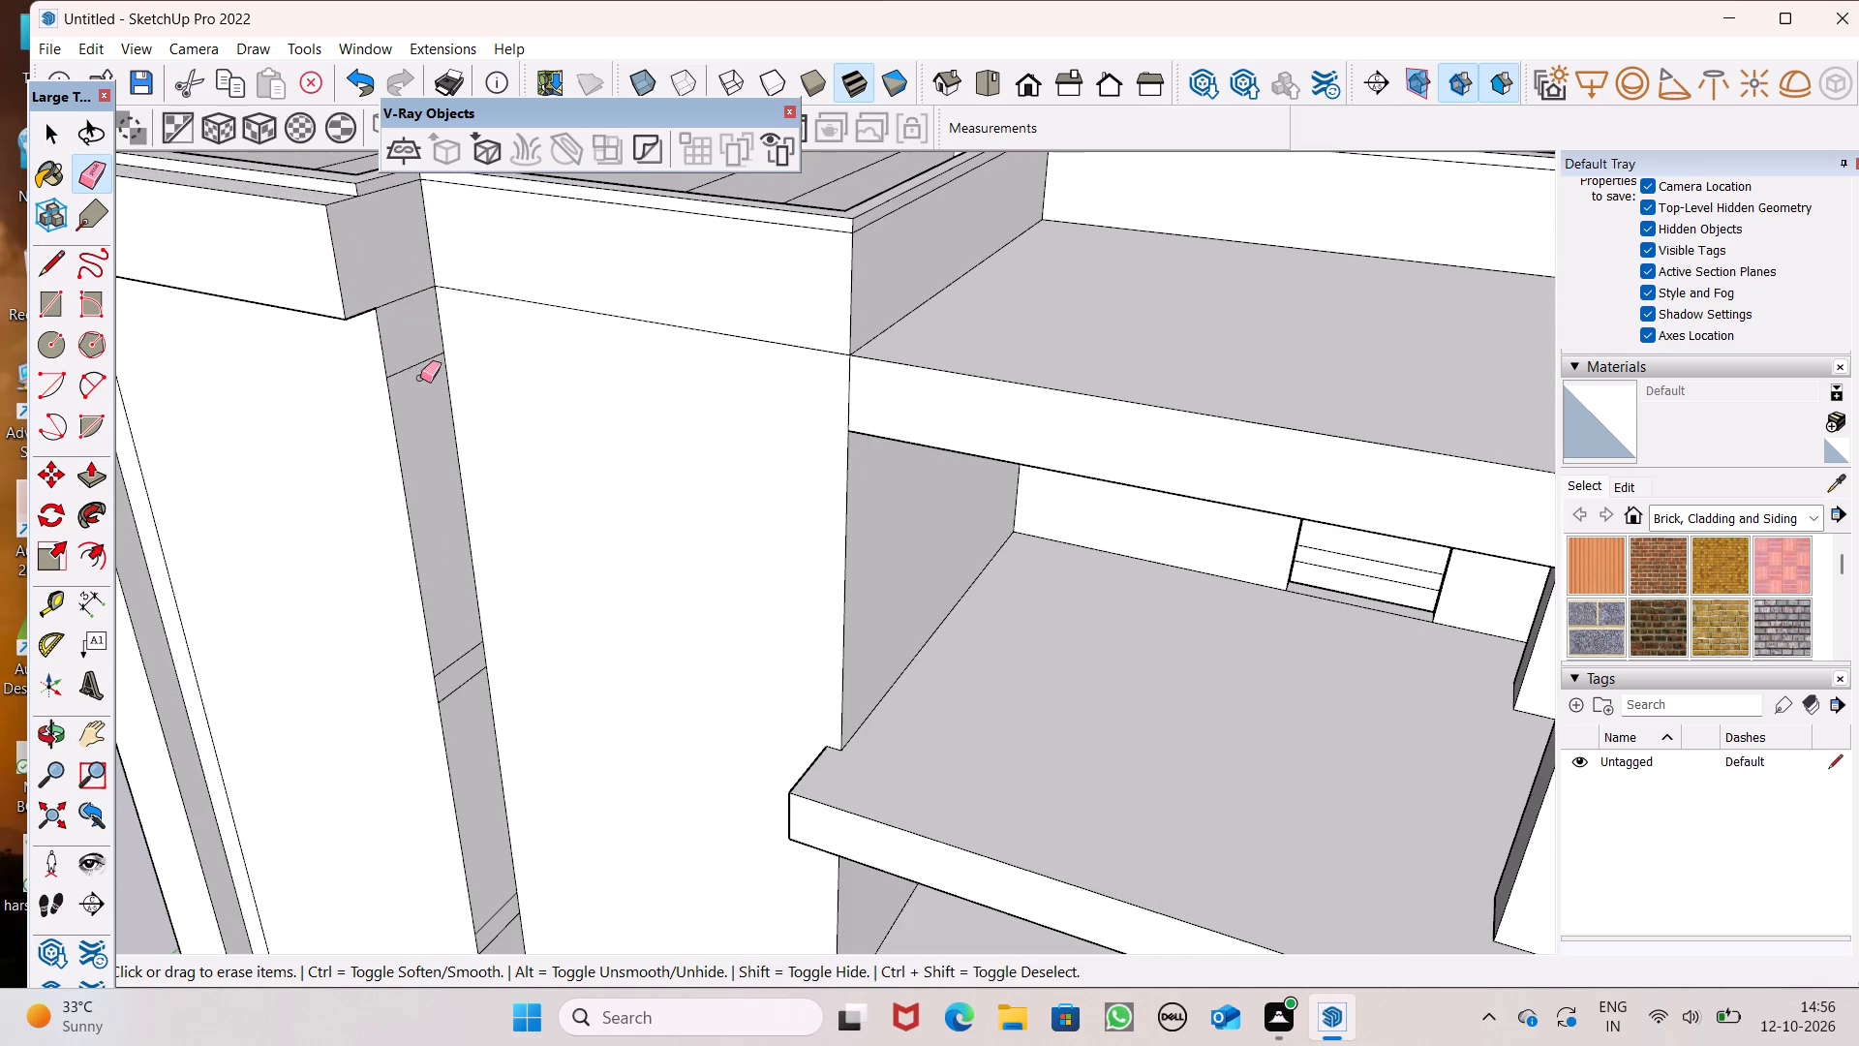
drag(420, 378, 421, 380)
drag(444, 600, 468, 695)
scroll(470, 453, down, 5)
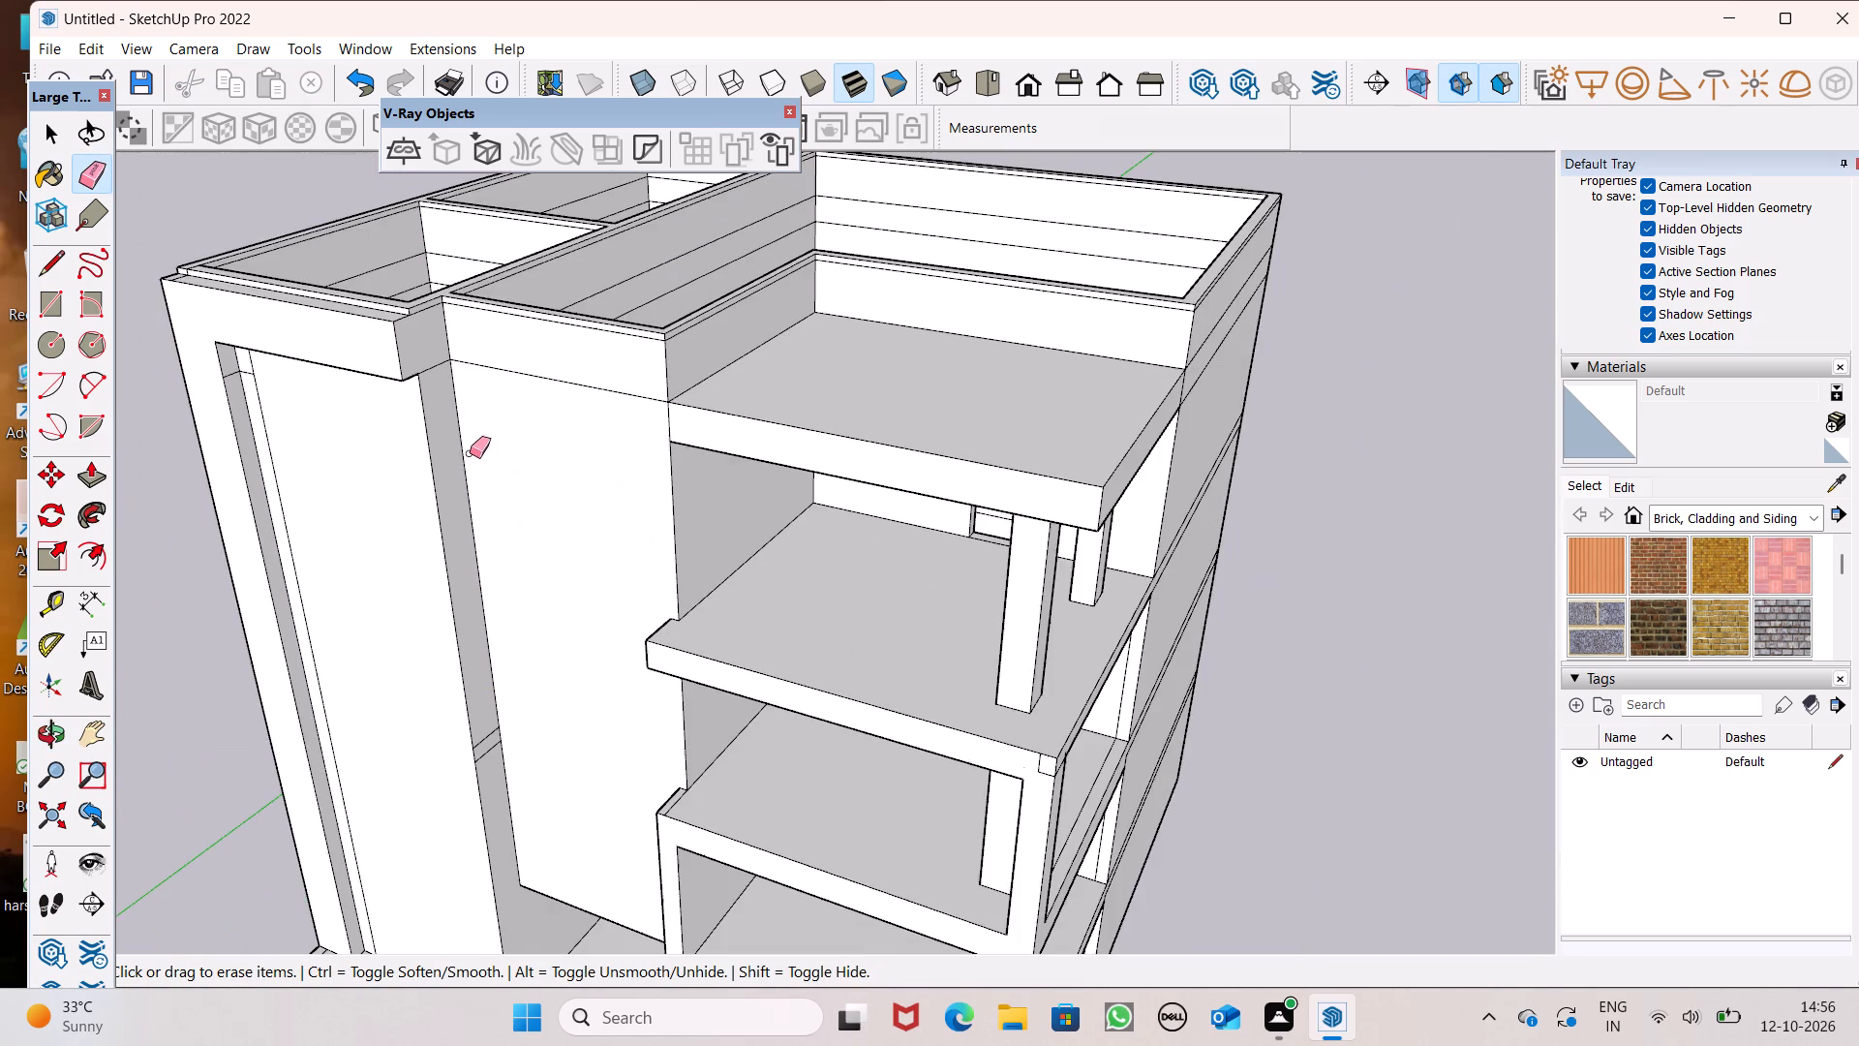
scroll(470, 453, down, 2)
scroll(550, 886, up, 7)
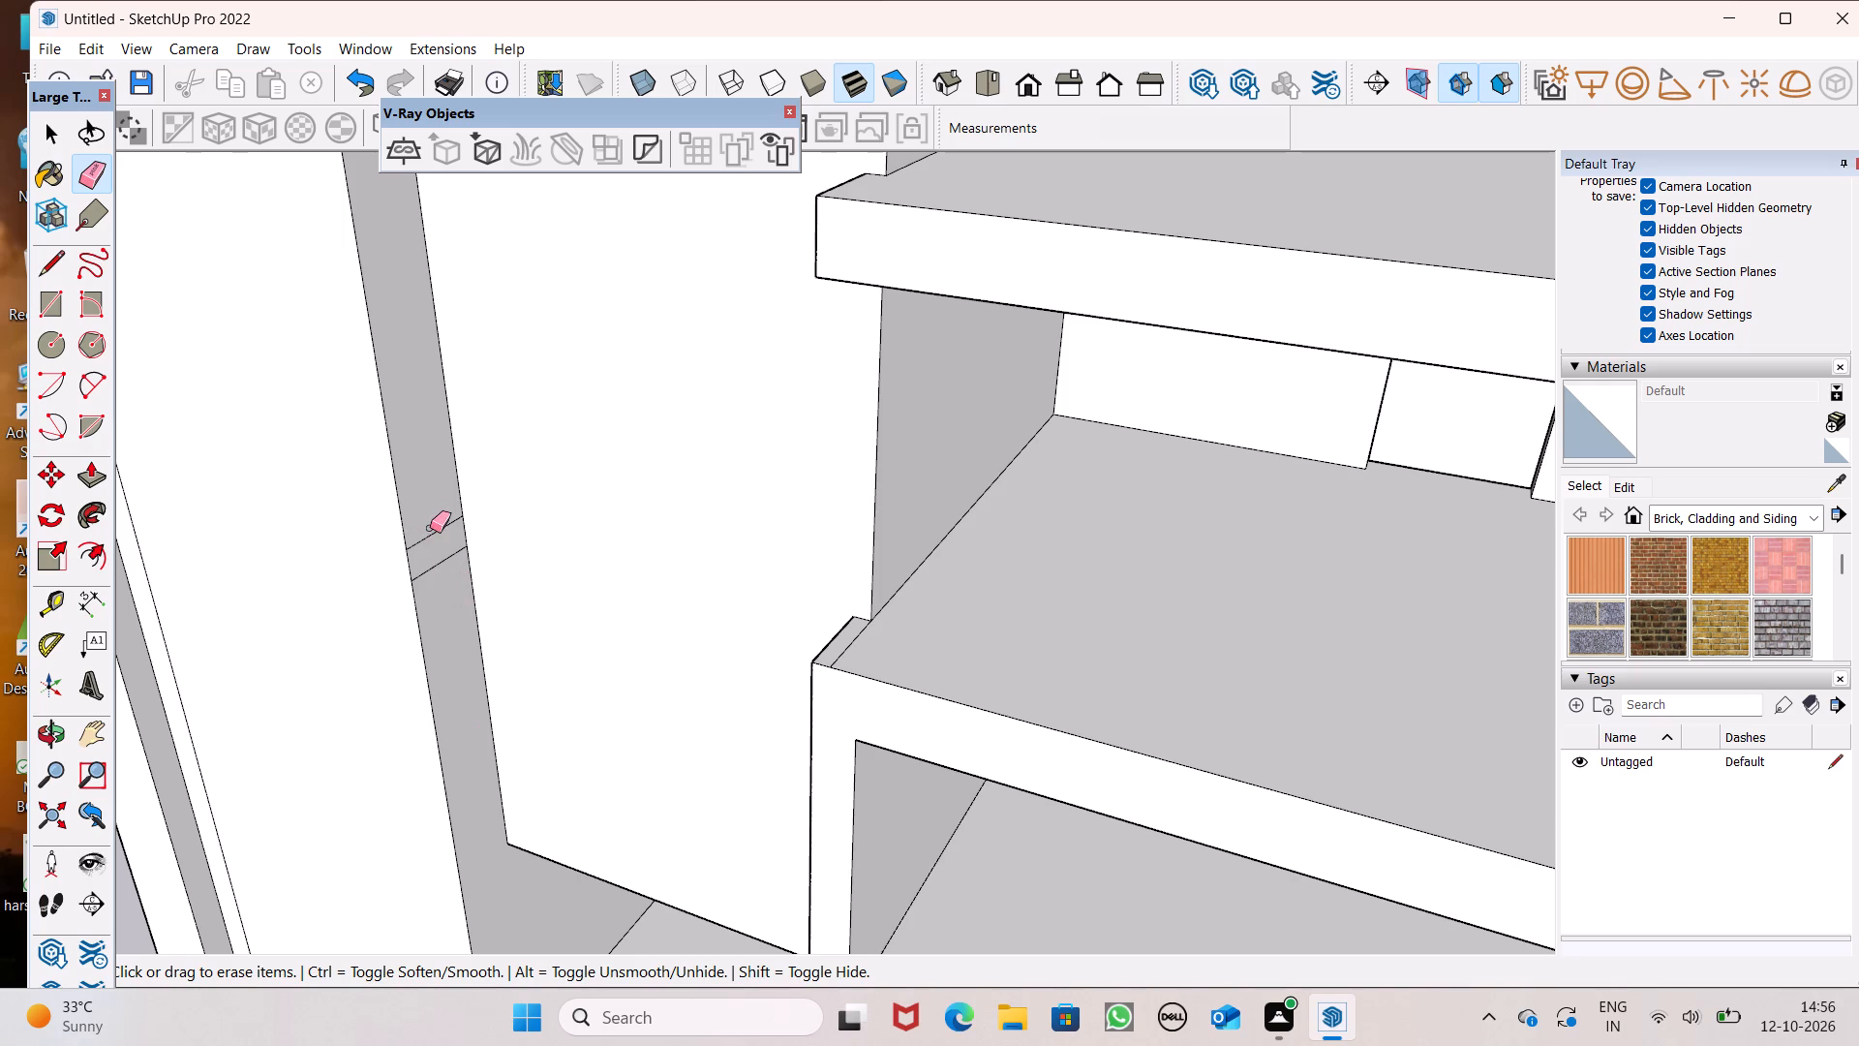
drag(430, 528, 440, 578)
scroll(537, 723, down, 3)
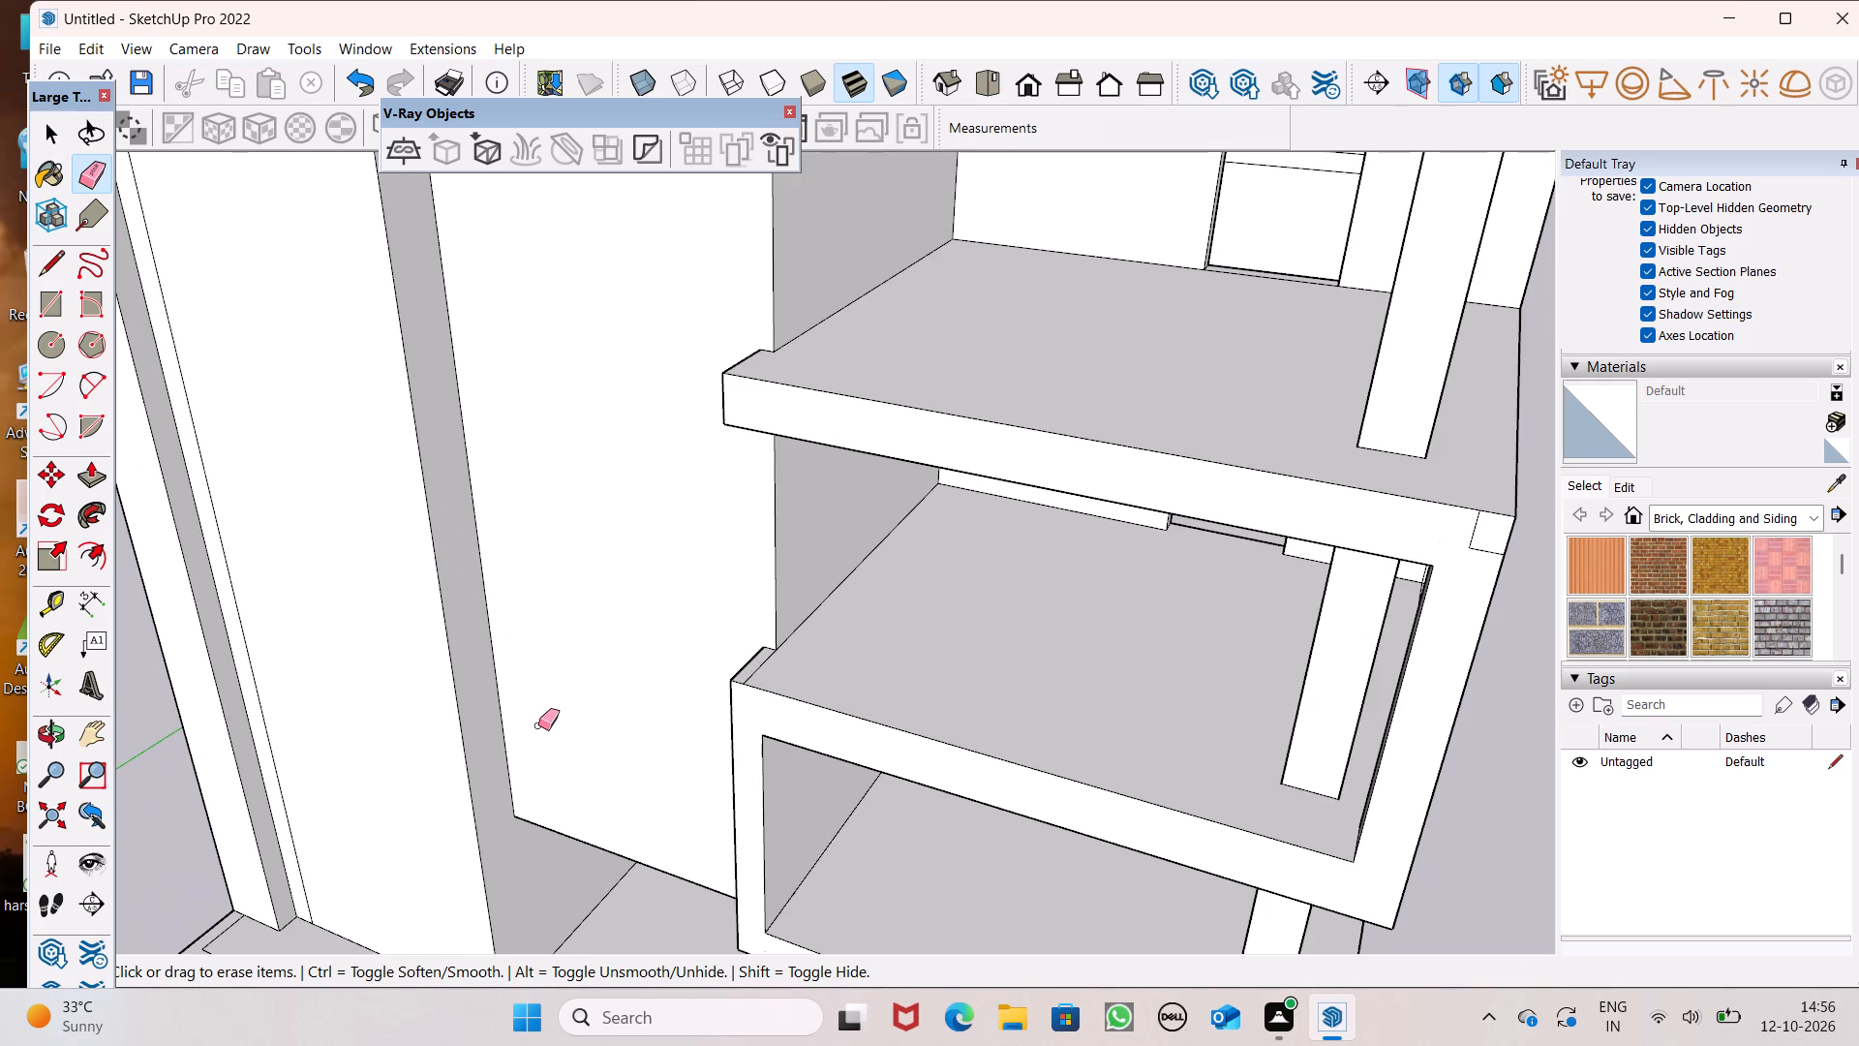
key(space)
Push/Pull the recessed ground-floor wall face beneath the middle wall outward by 6' 8 9/16".
scroll(549, 742, down, 4)
middle_drag(610, 785, 874, 597)
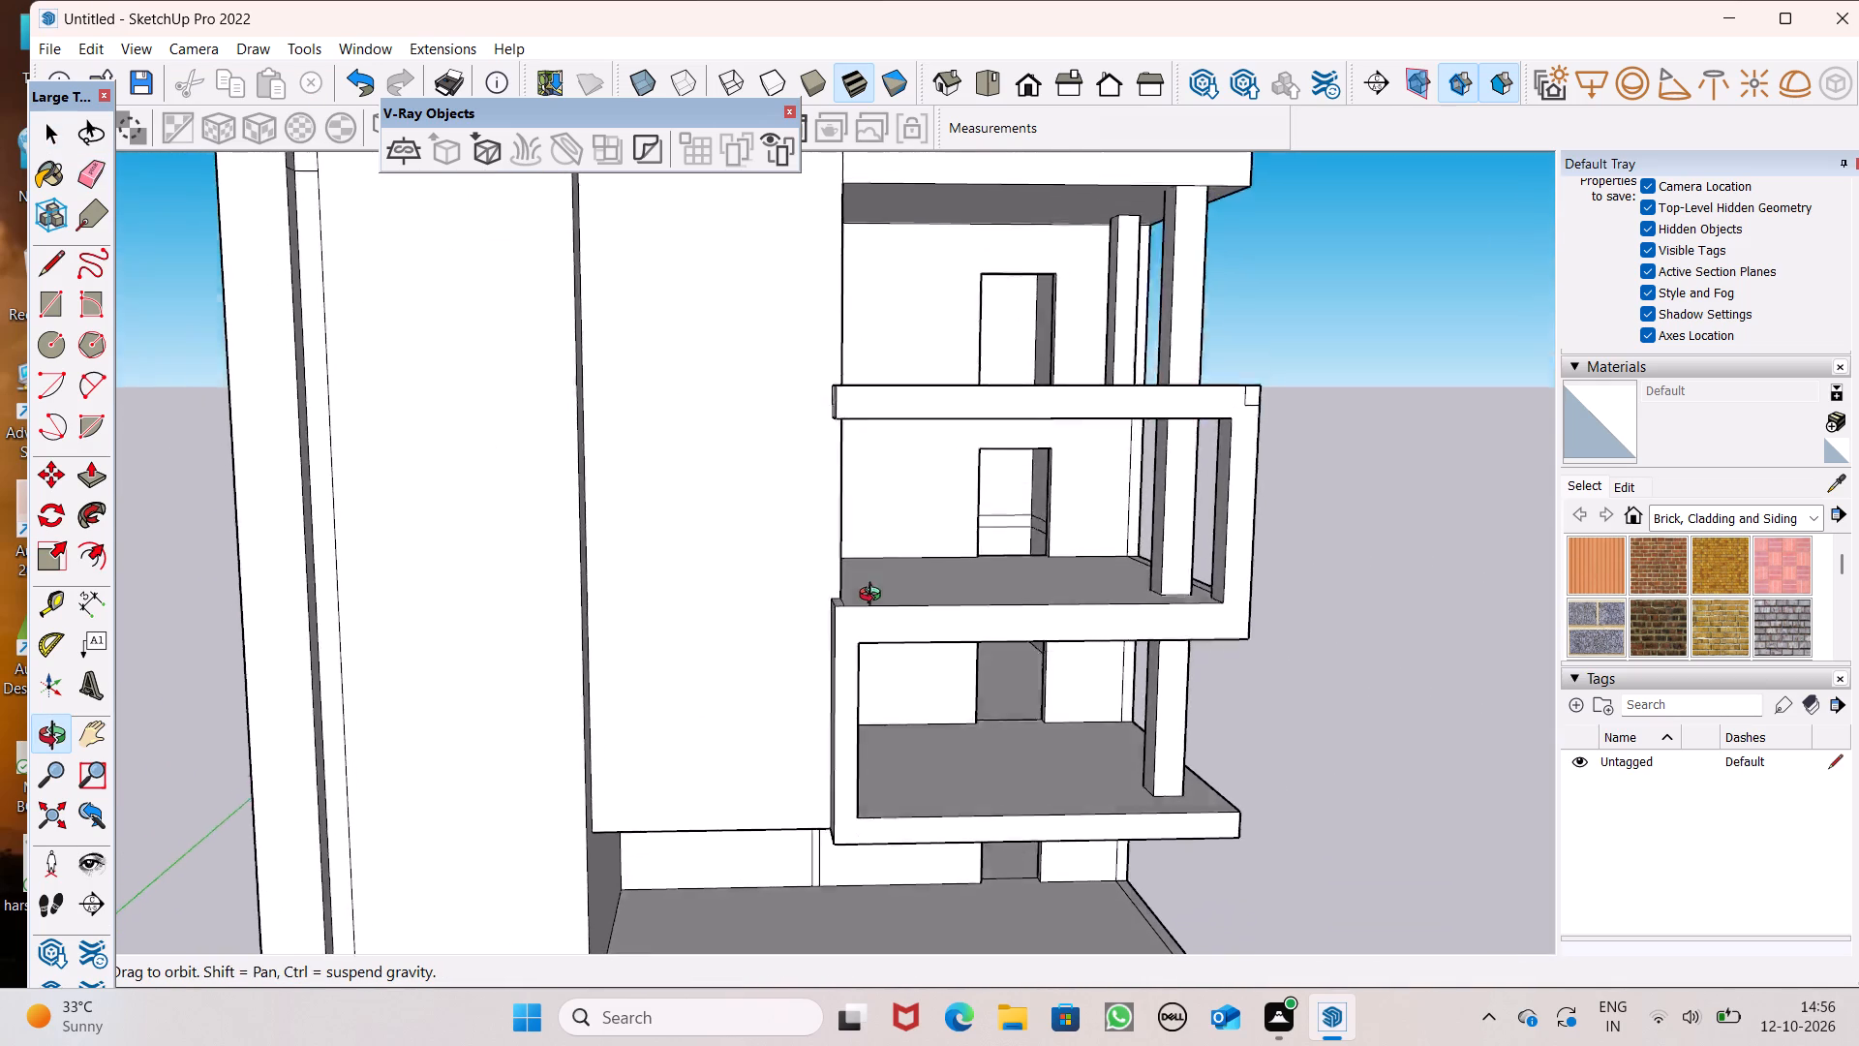
middle_drag(874, 597, 869, 575)
scroll(830, 543, down, 6)
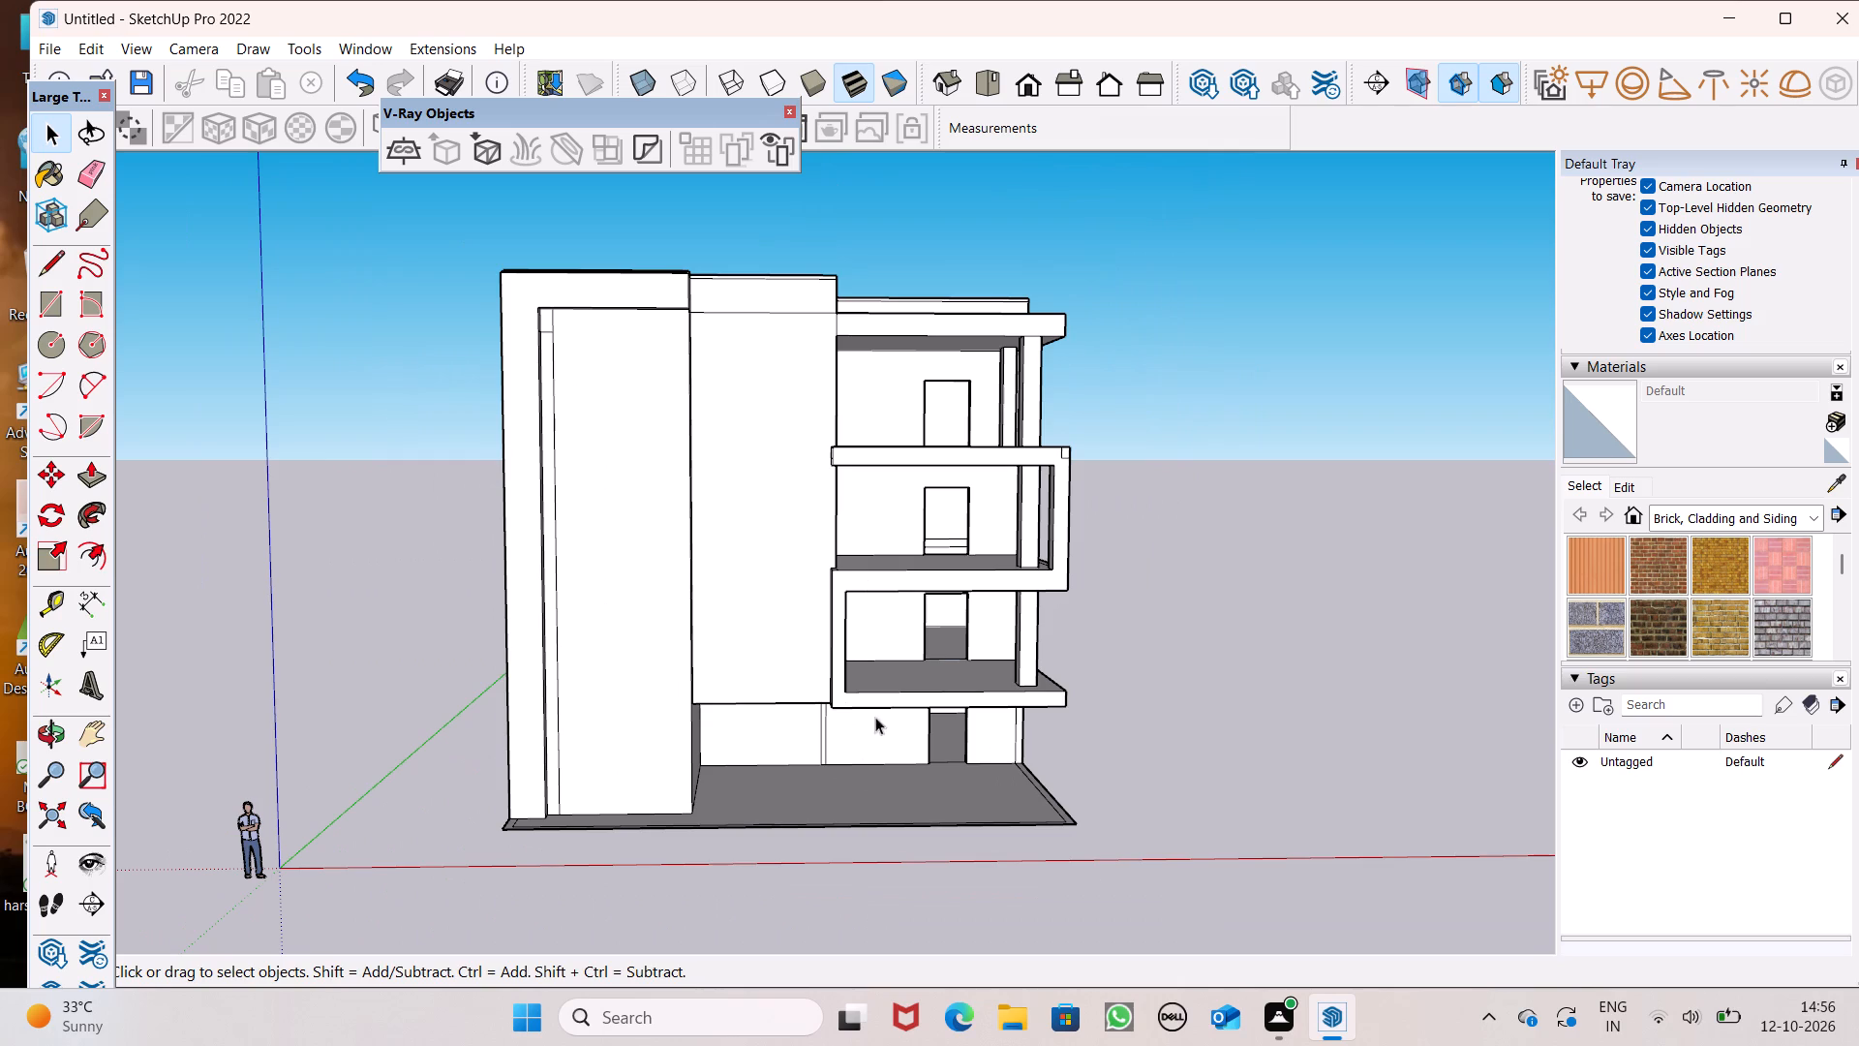
middle_drag(837, 775, 624, 778)
scroll(764, 781, up, 7)
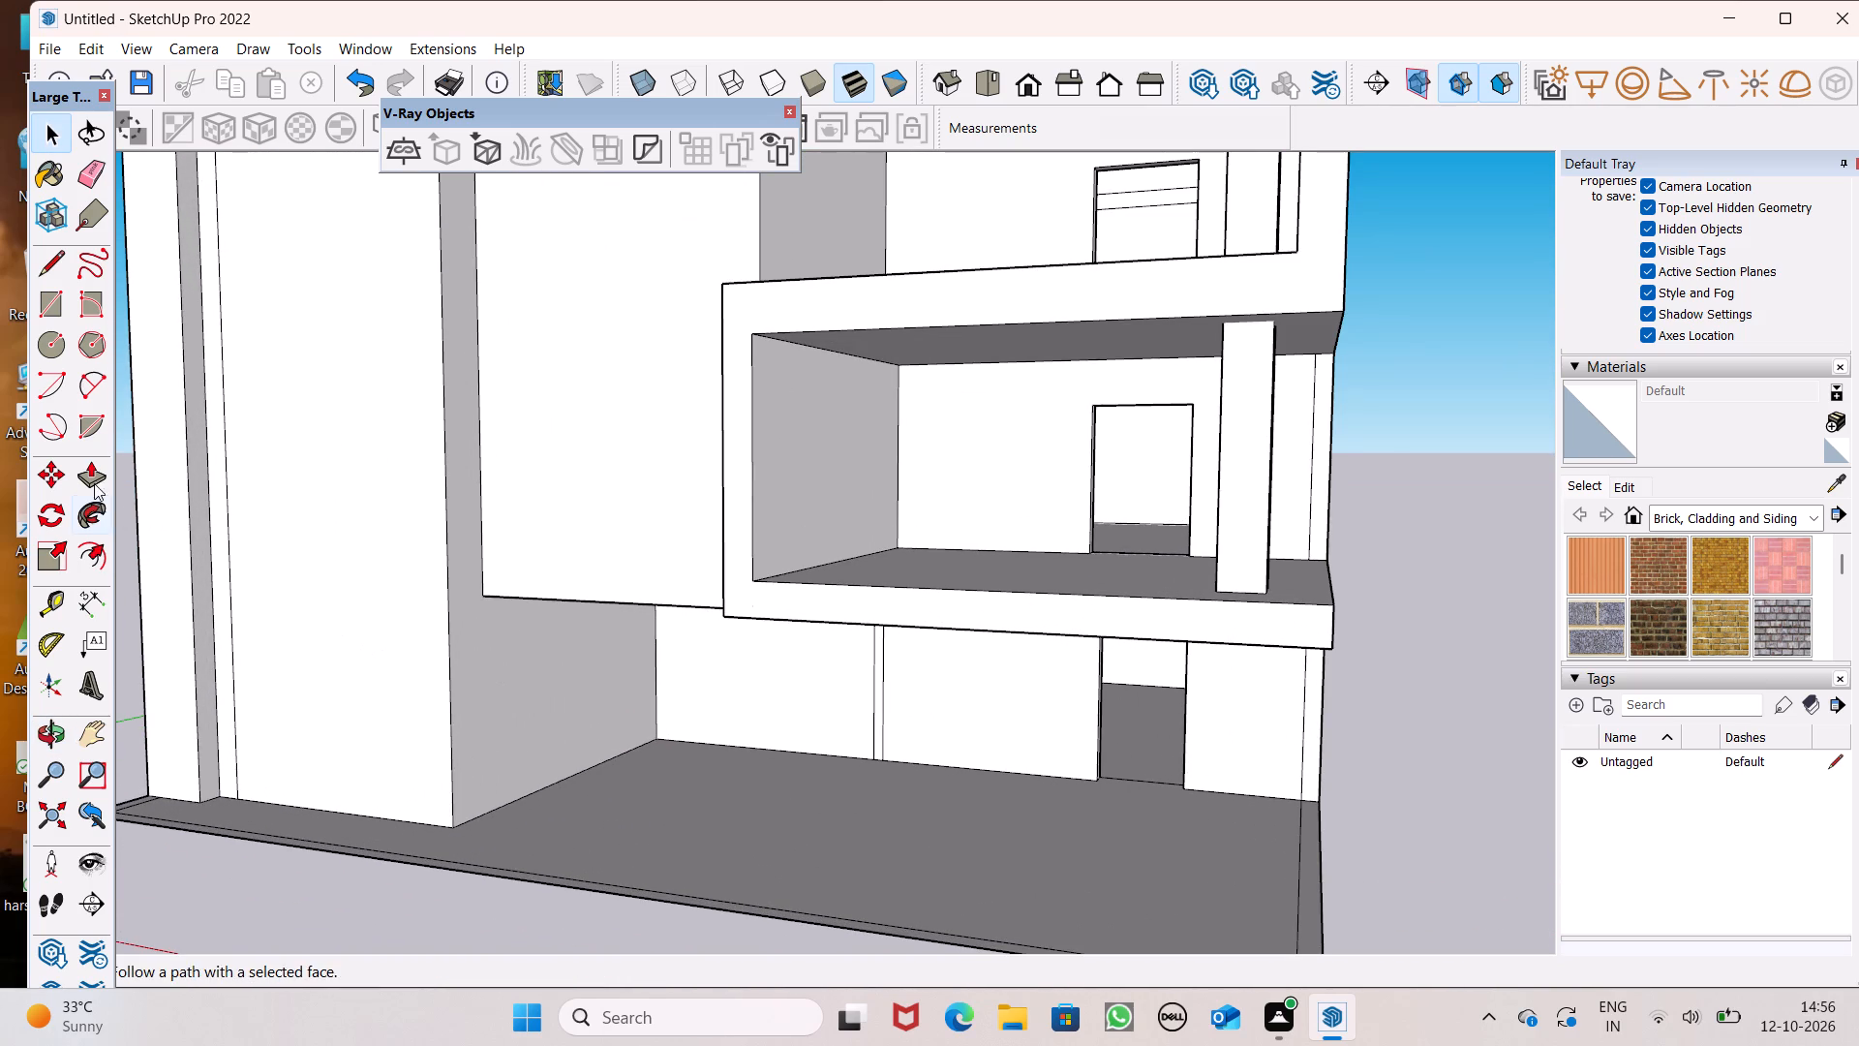
click(85, 477)
drag(769, 703, 741, 748)
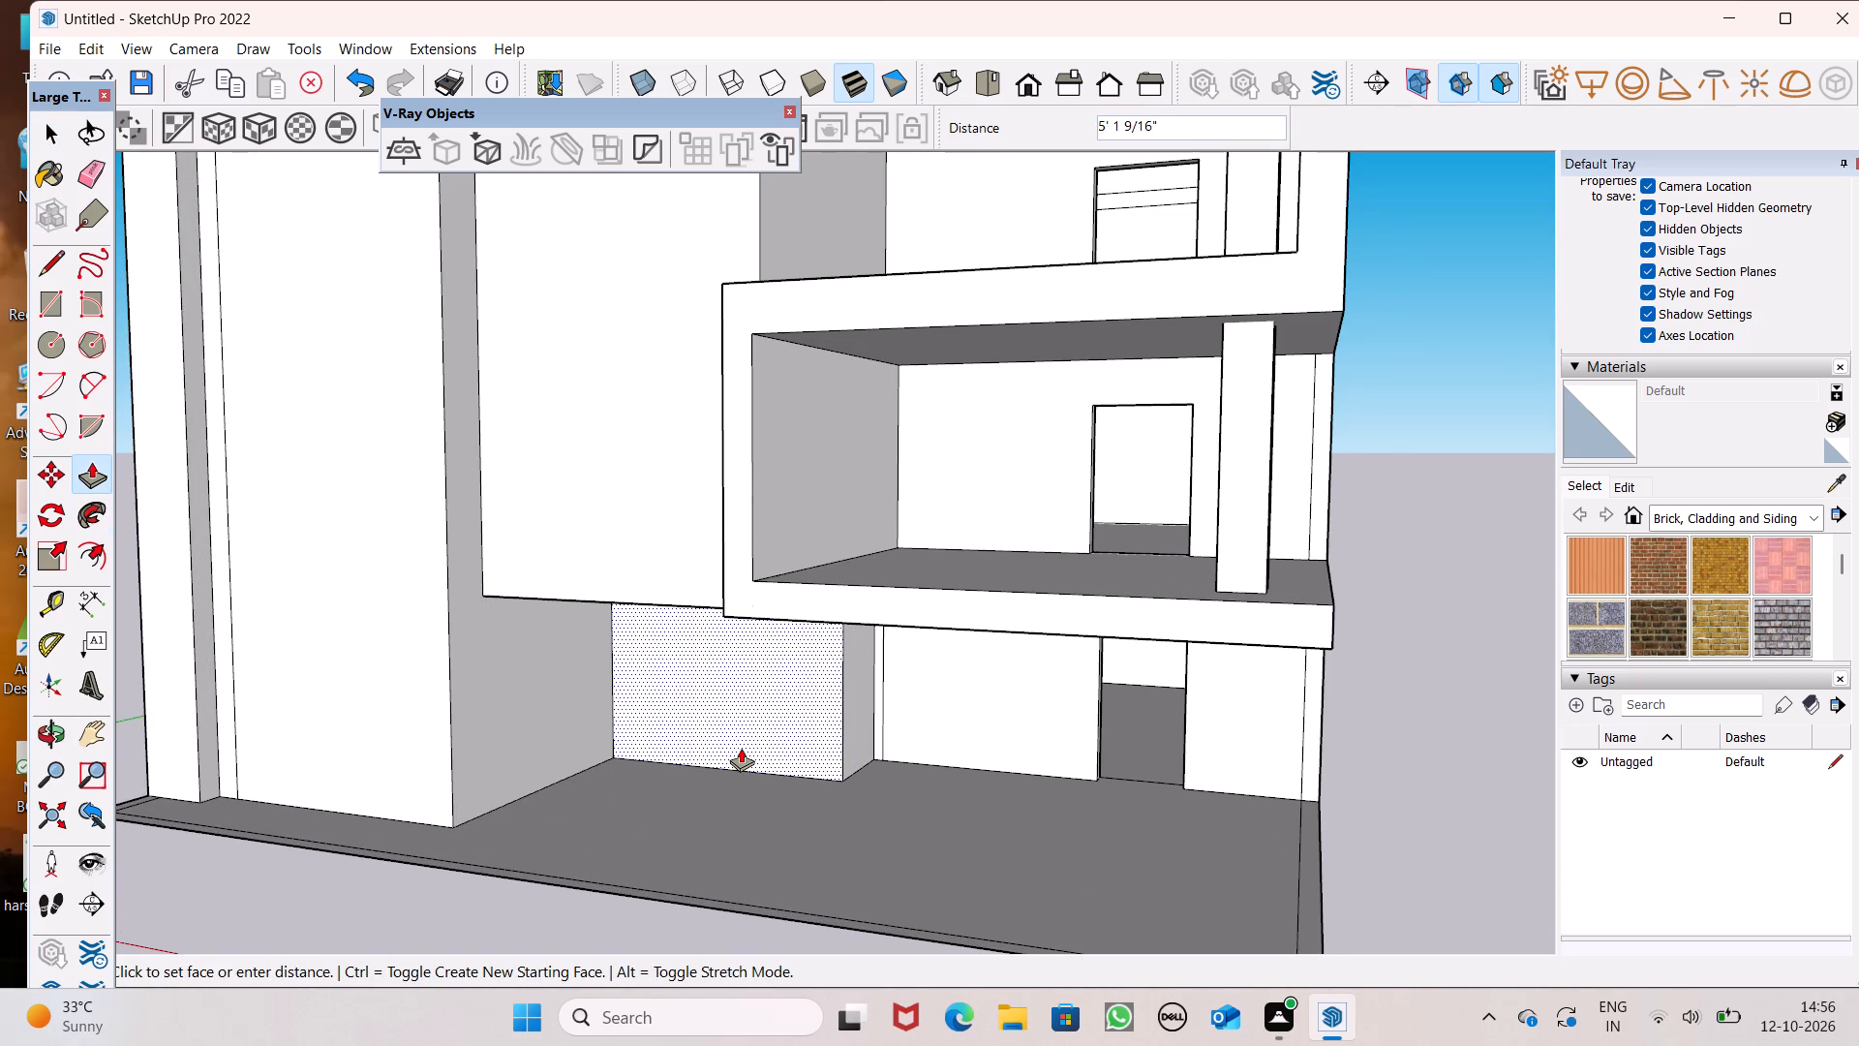
drag(741, 748, 729, 758)
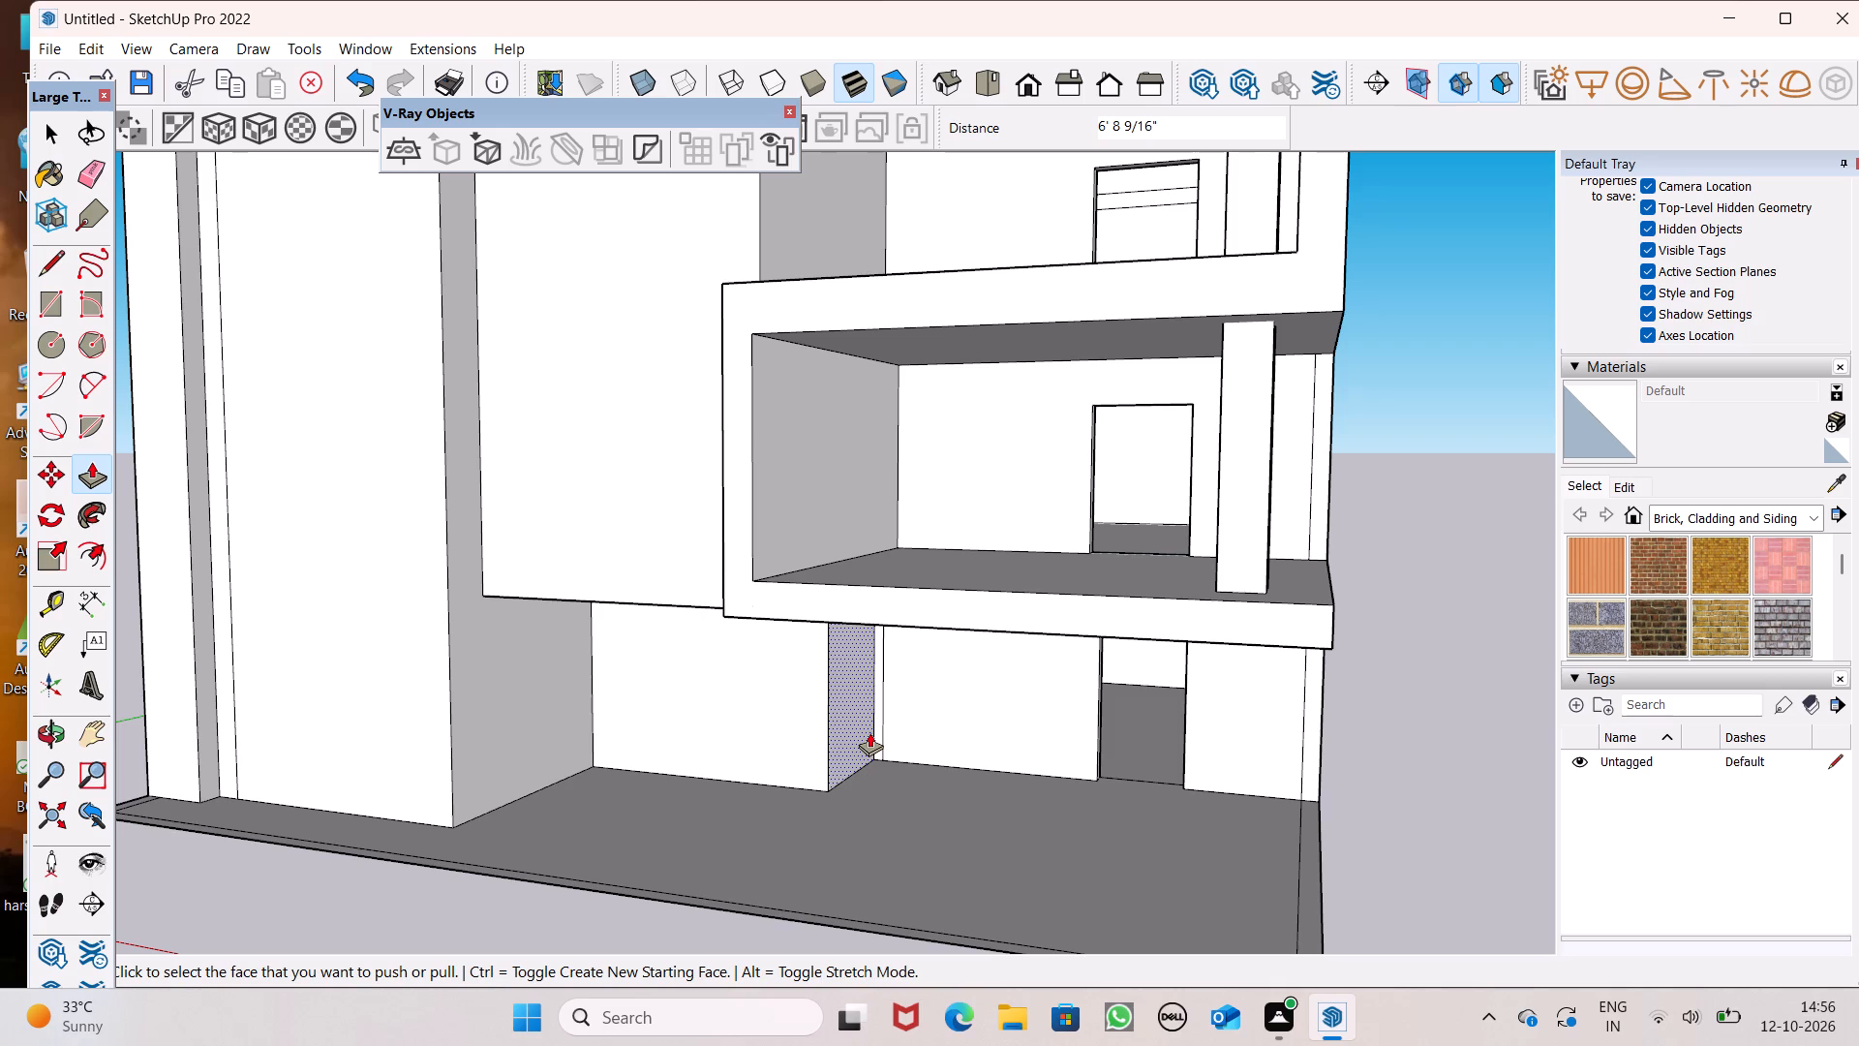
Push/Pull the narrow wall strip beside that ground-floor face outward by 6' 8 9/16", flush with it.
drag(876, 725, 818, 748)
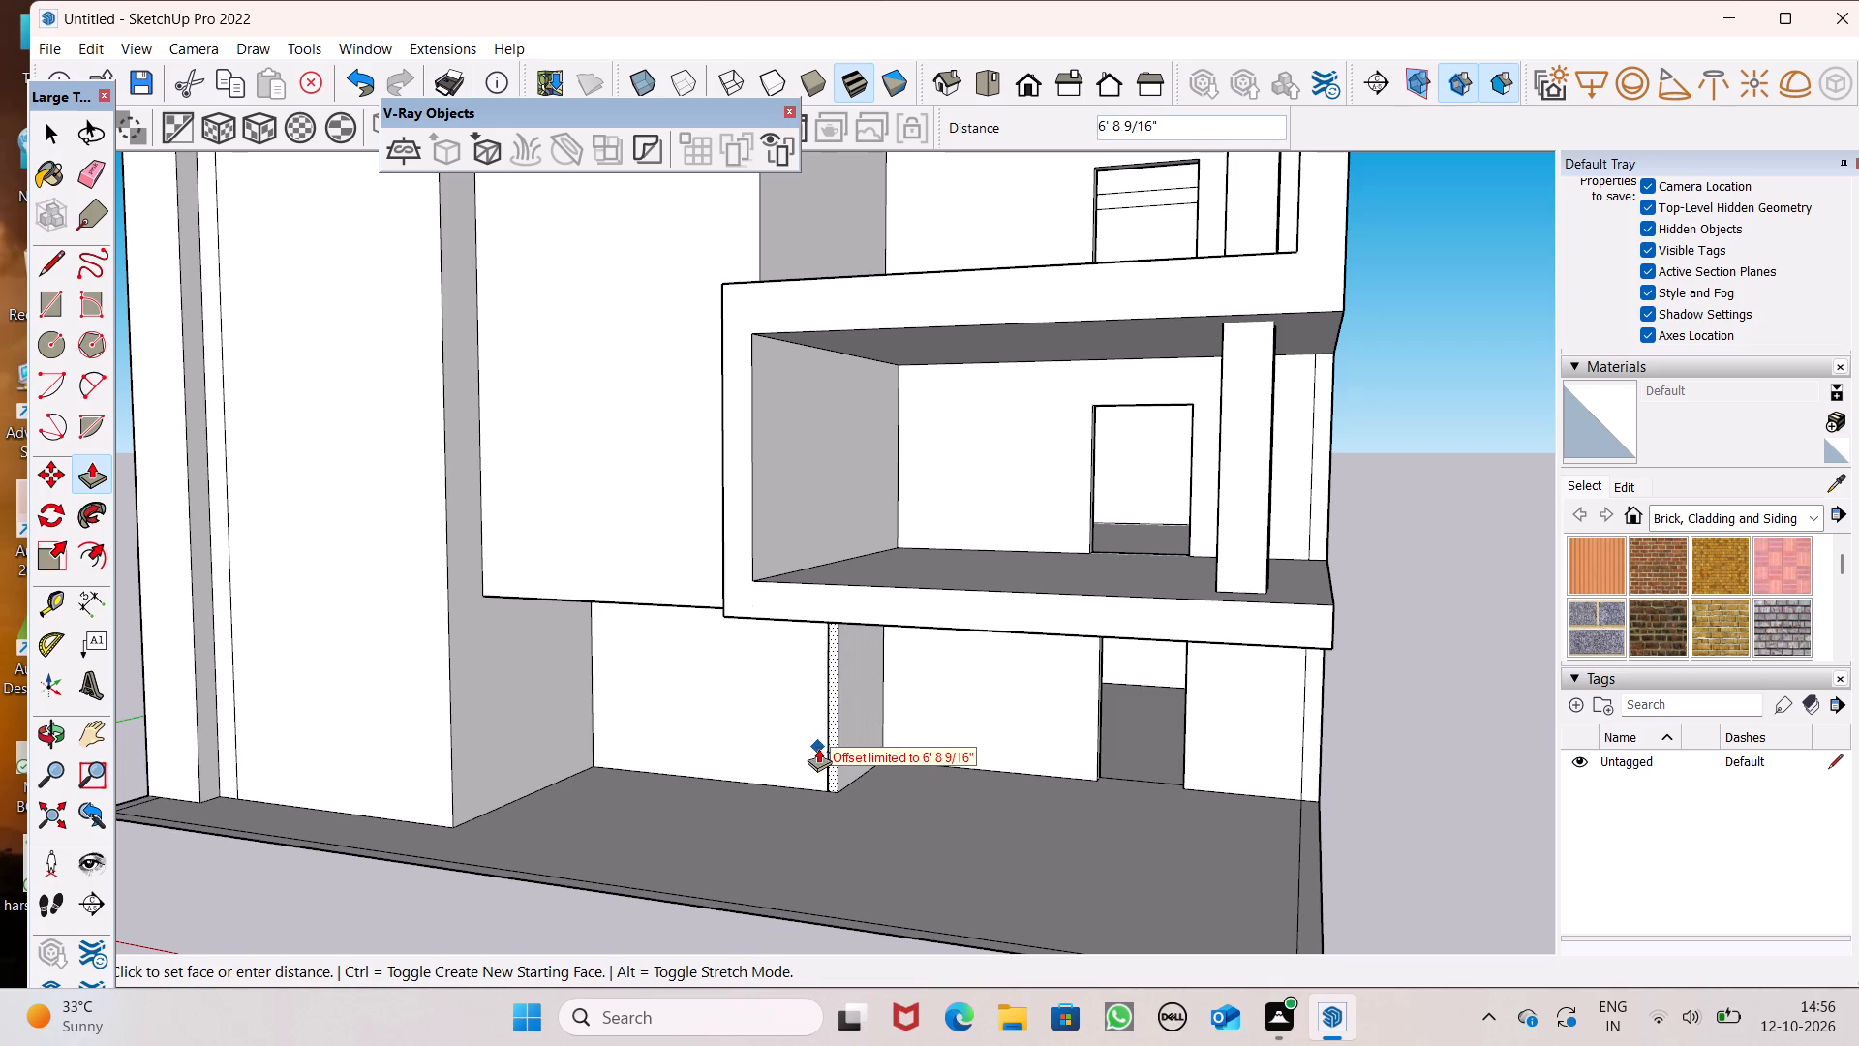
drag(818, 748, 784, 736)
scroll(654, 703, down, 5)
middle_drag(684, 770, 836, 836)
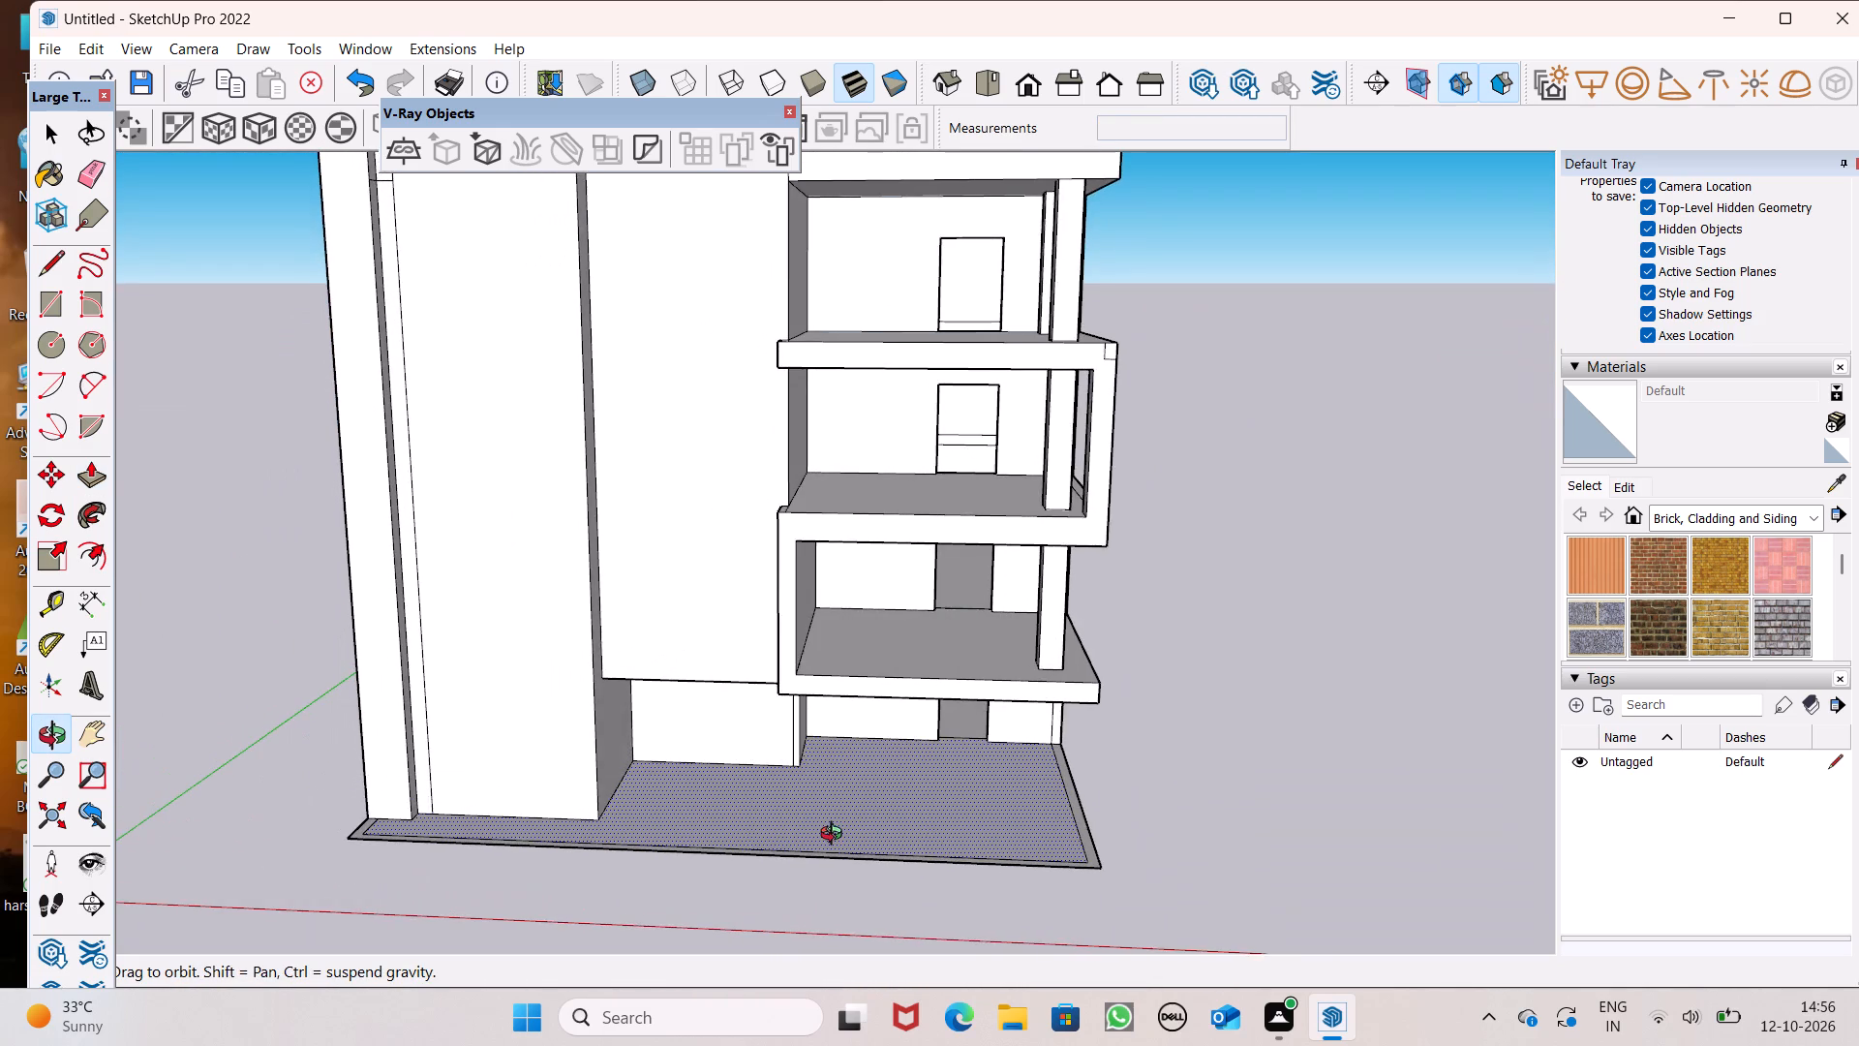
middle_drag(836, 836, 804, 854)
scroll(807, 839, up, 1)
scroll(783, 708, down, 5)
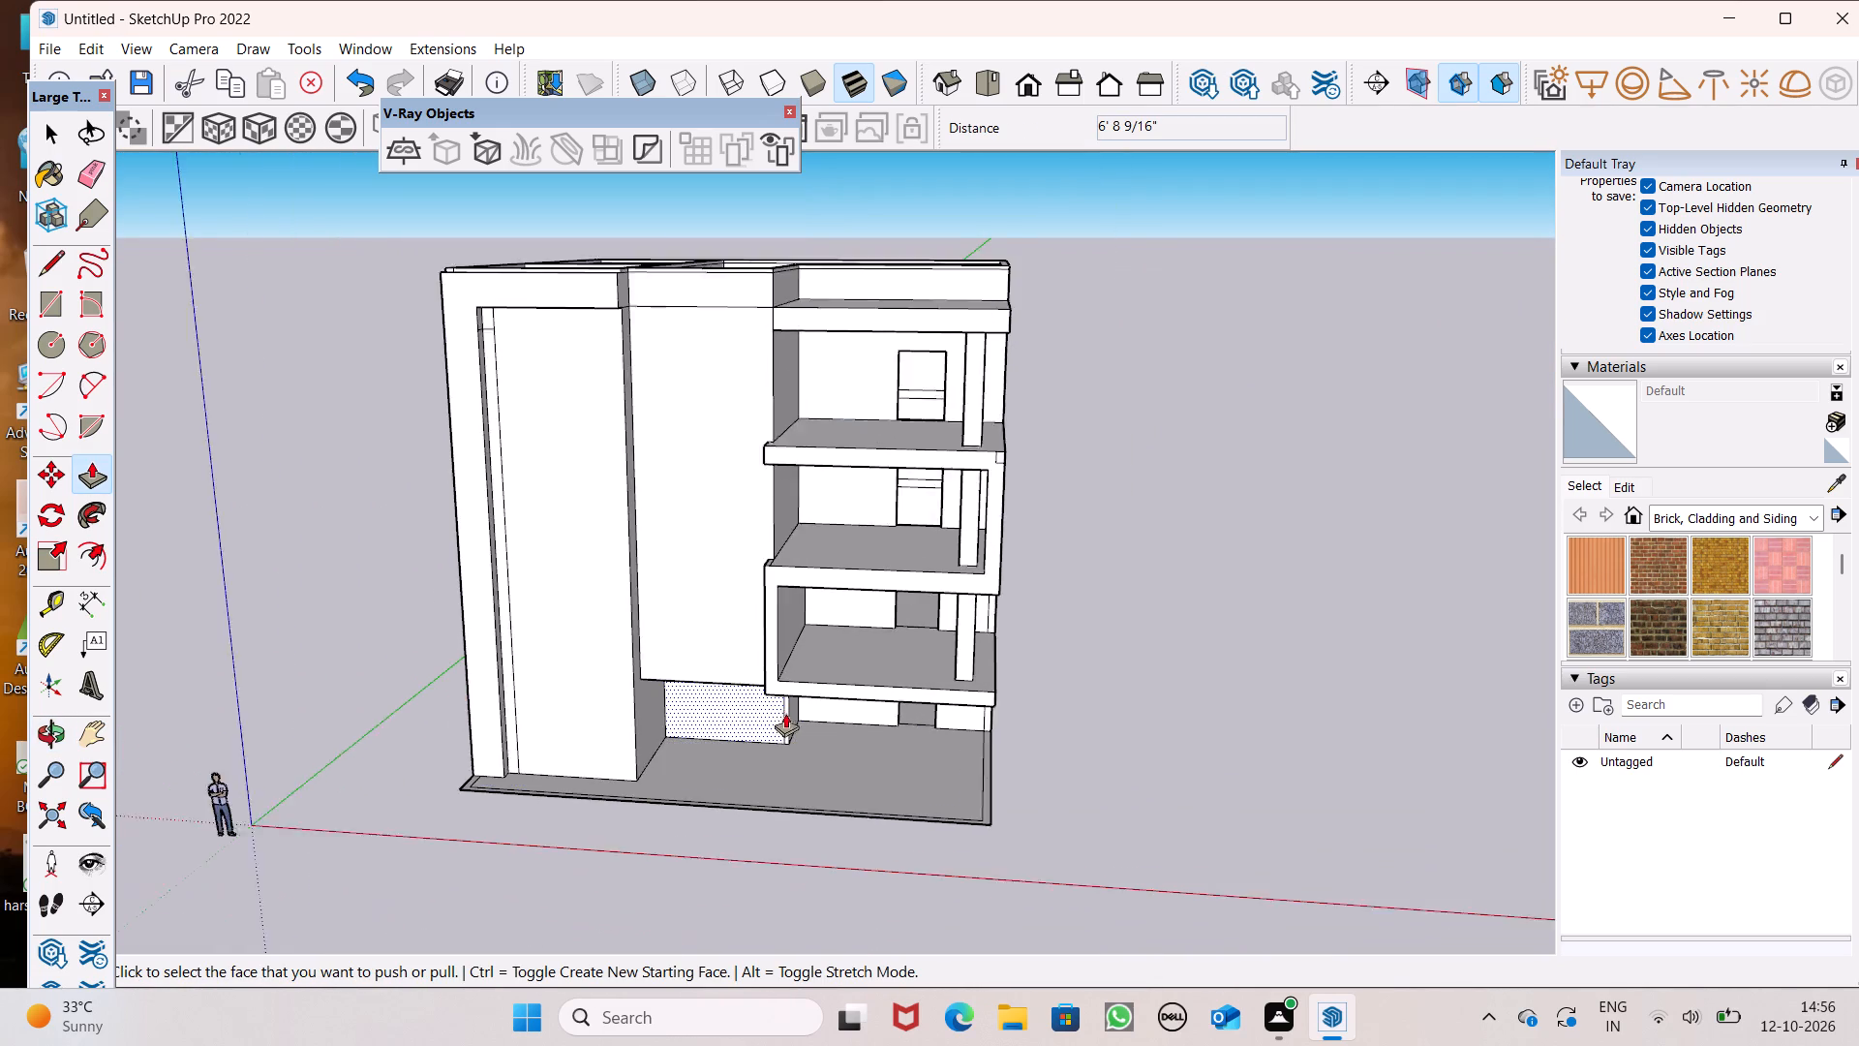
key(space)
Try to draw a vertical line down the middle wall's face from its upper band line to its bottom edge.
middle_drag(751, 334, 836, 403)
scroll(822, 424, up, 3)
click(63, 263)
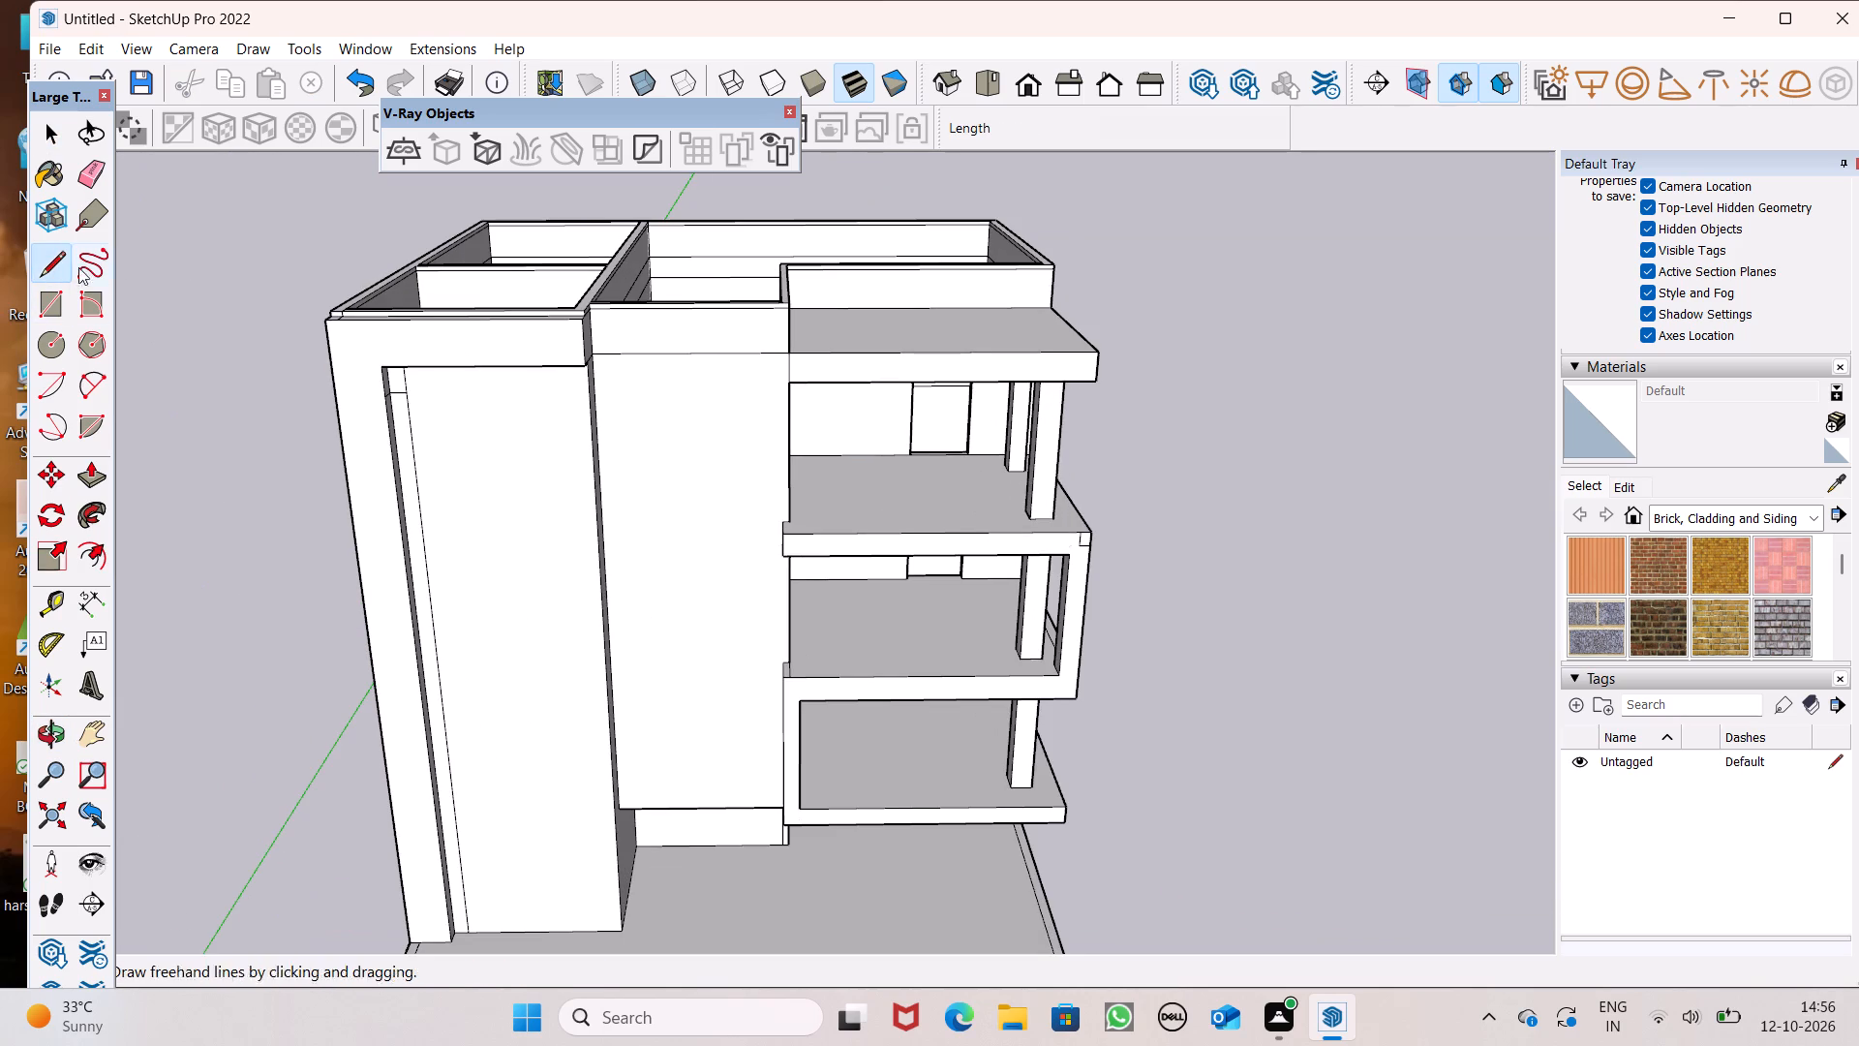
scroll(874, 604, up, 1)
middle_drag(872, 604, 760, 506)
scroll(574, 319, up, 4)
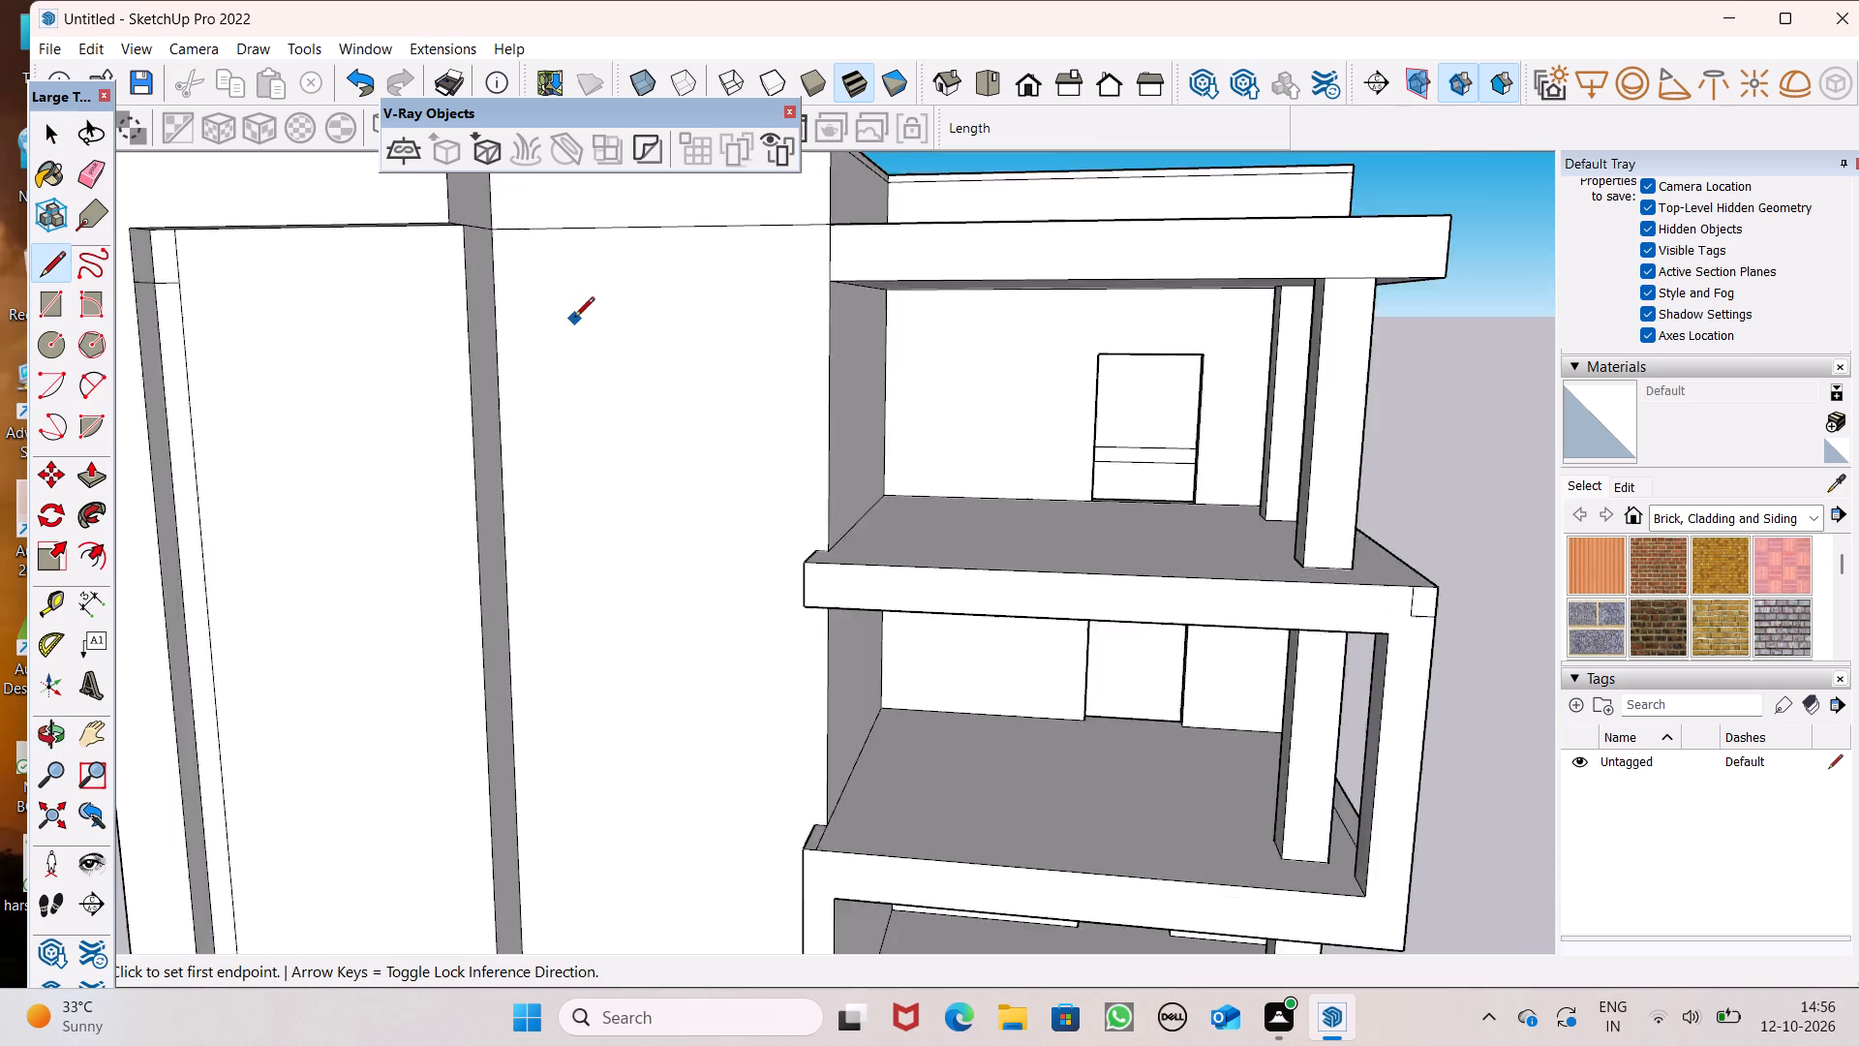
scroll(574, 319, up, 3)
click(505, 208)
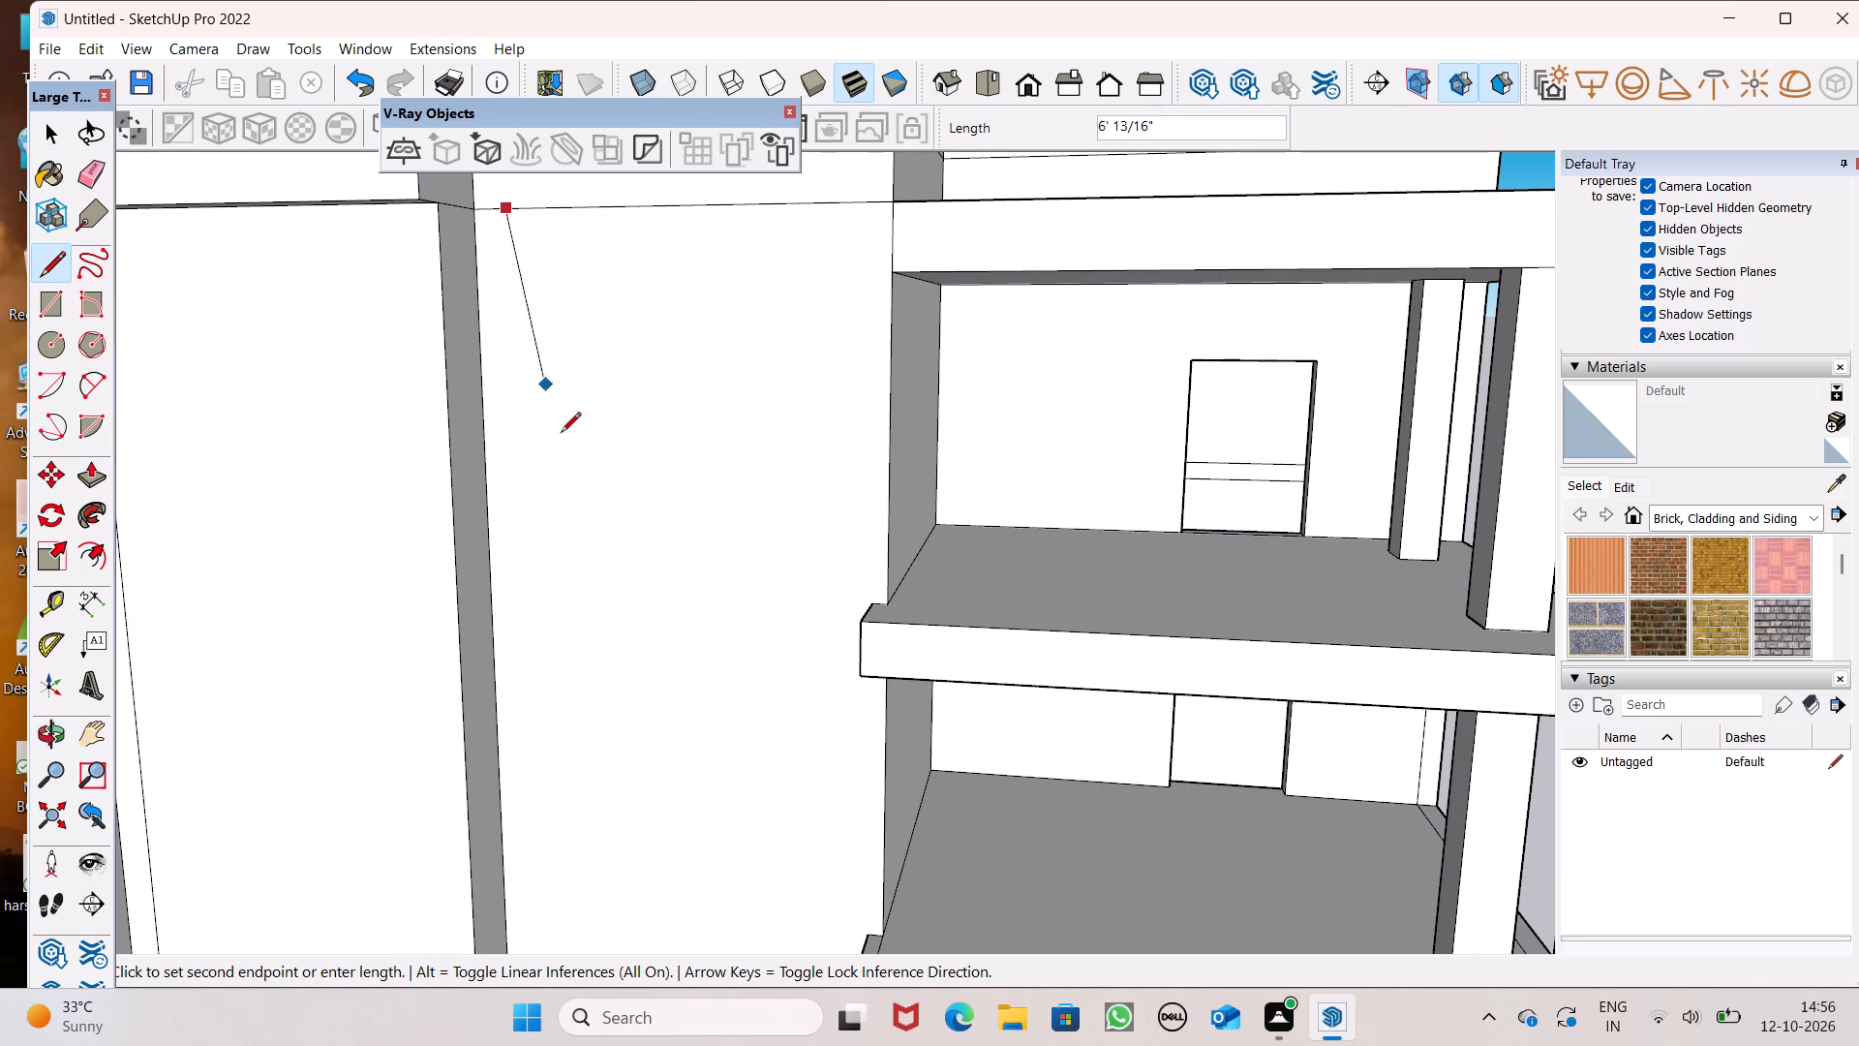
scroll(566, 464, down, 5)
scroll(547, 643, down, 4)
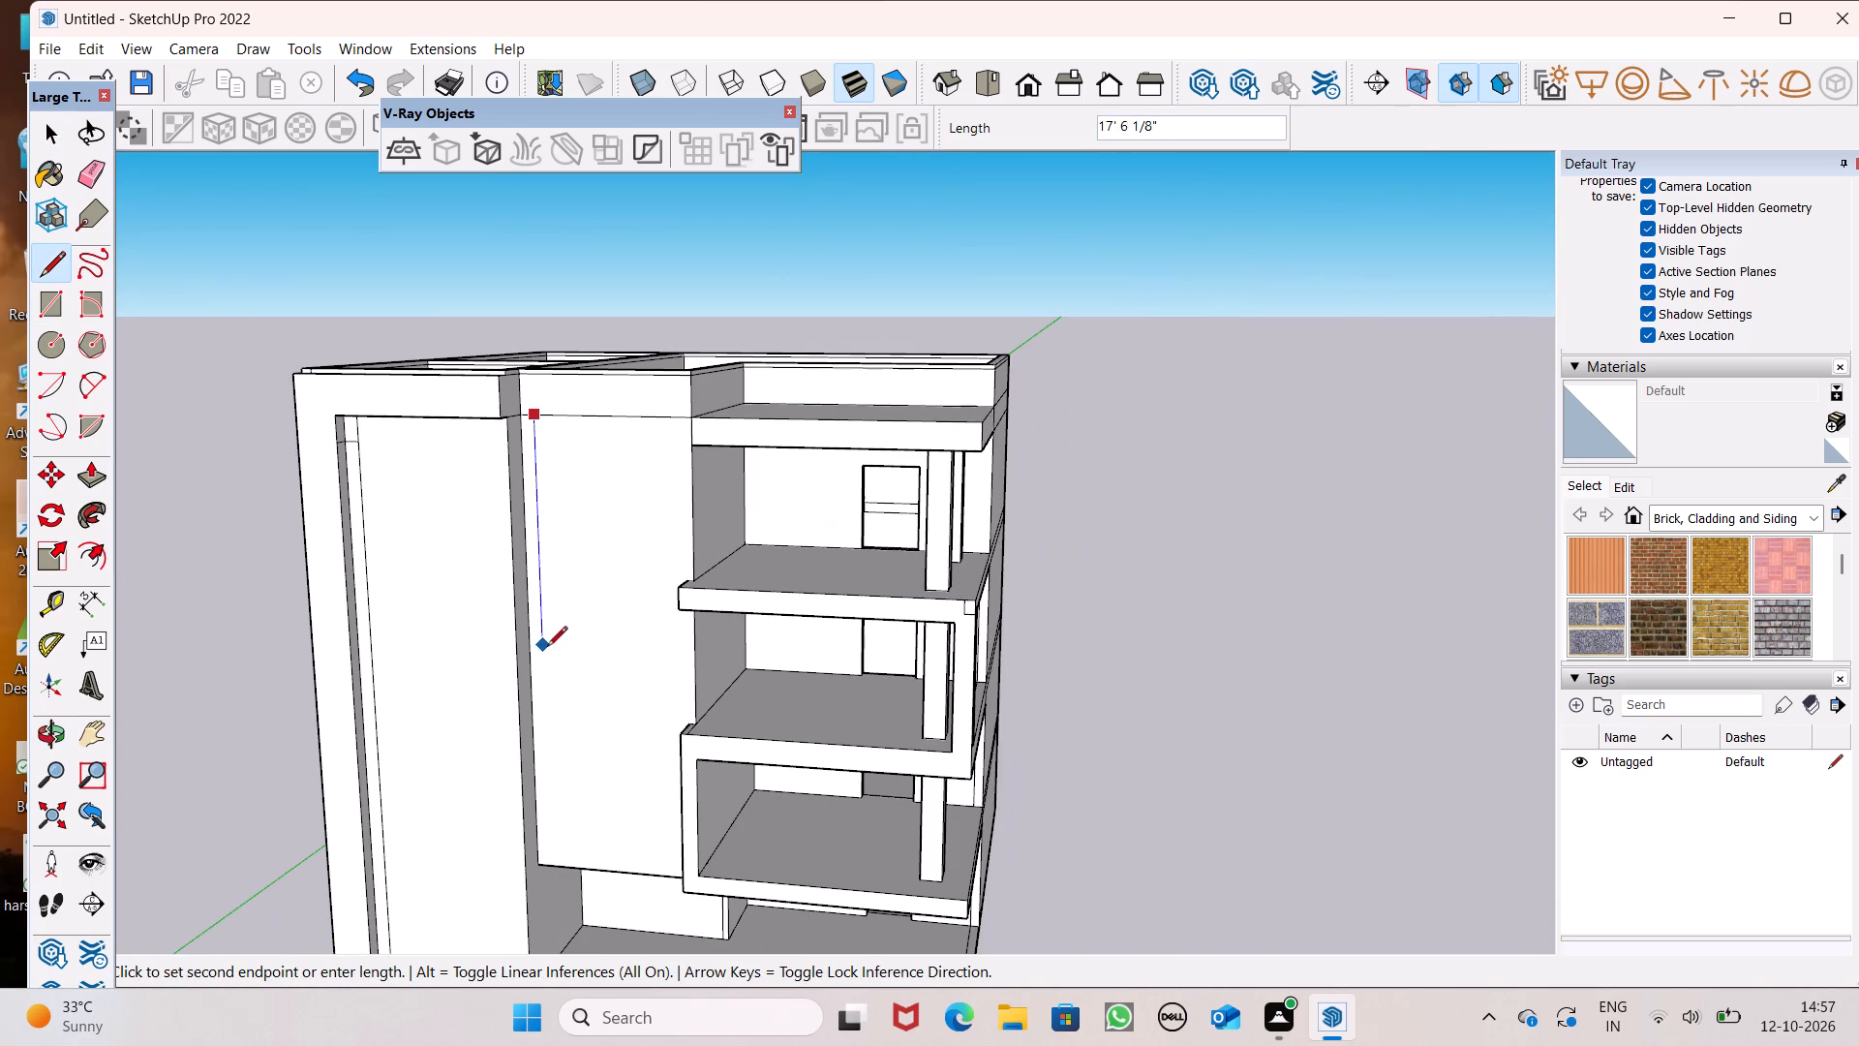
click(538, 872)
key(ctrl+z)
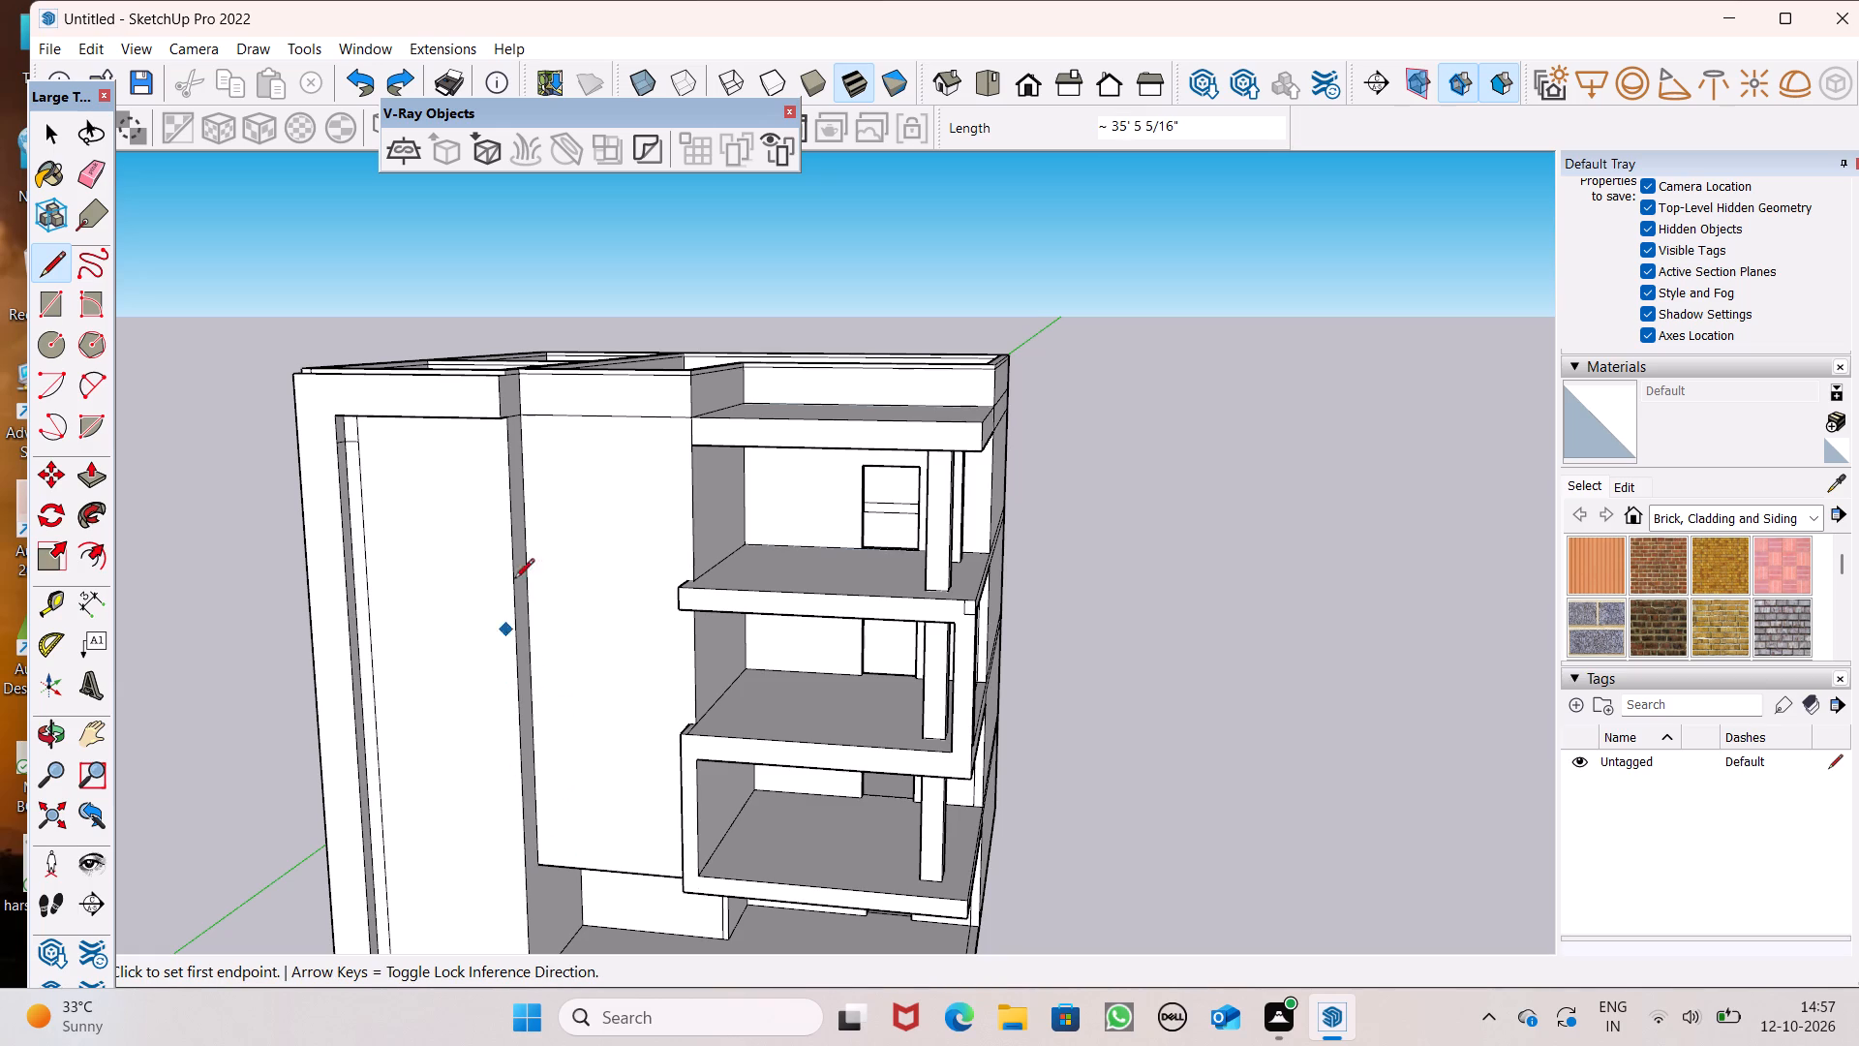
Draw a 35' 5 1/8" vertical line near the bay side of the middle wall, from the upper band line to the bottom edge.
scroll(622, 345, up, 7)
scroll(426, 515, up, 7)
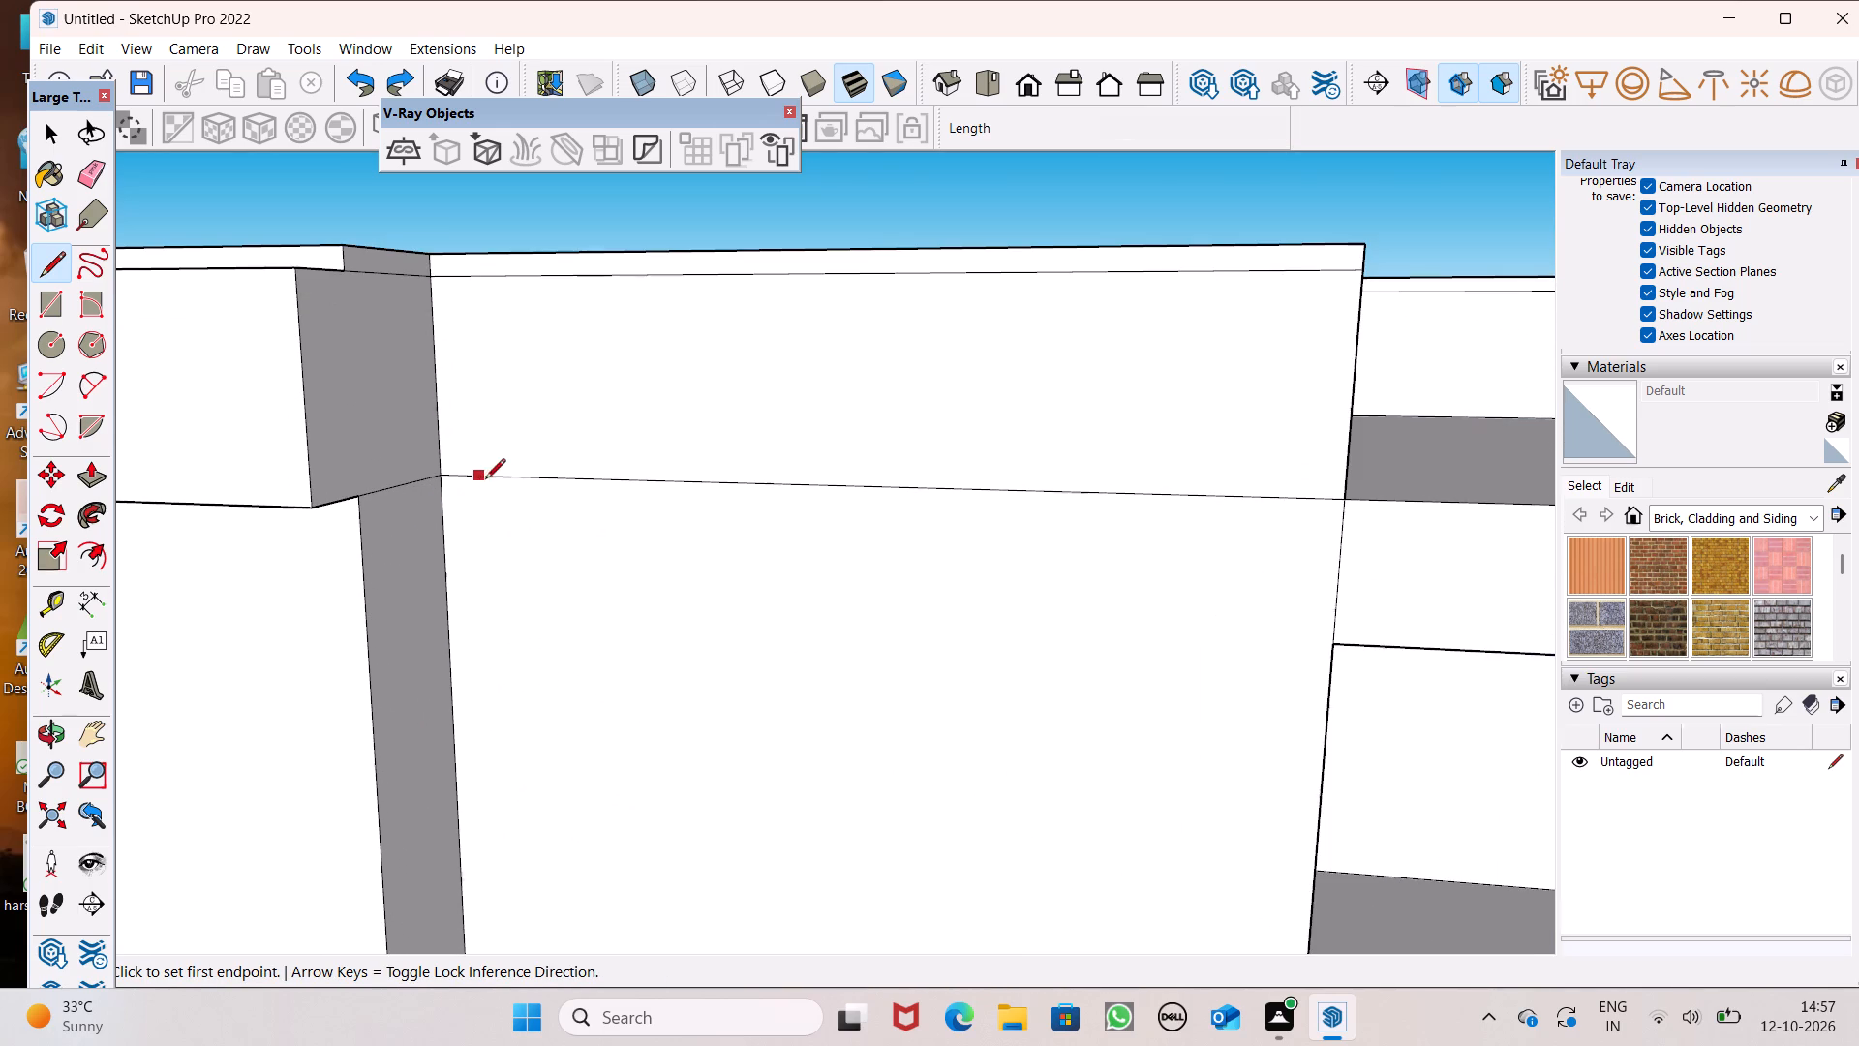
click(497, 476)
scroll(516, 479, down, 6)
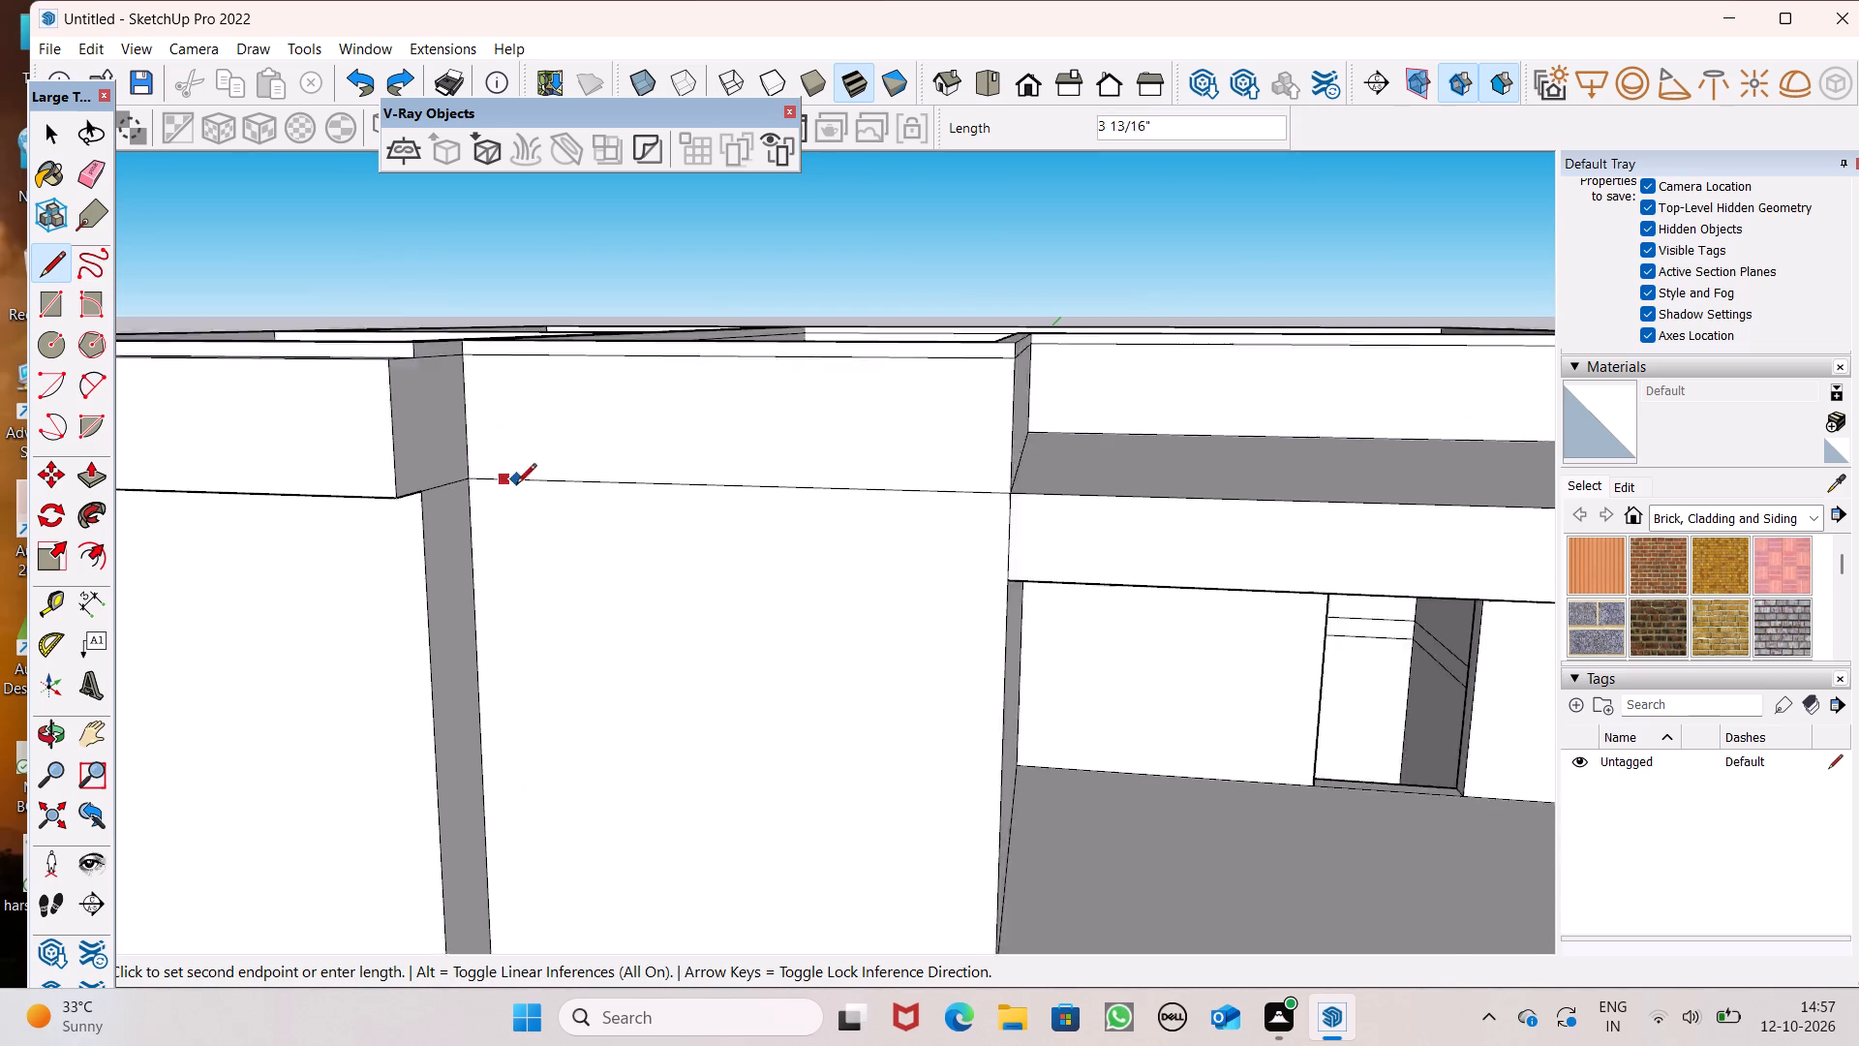
scroll(516, 485, down, 1)
middle_drag(541, 569, 533, 737)
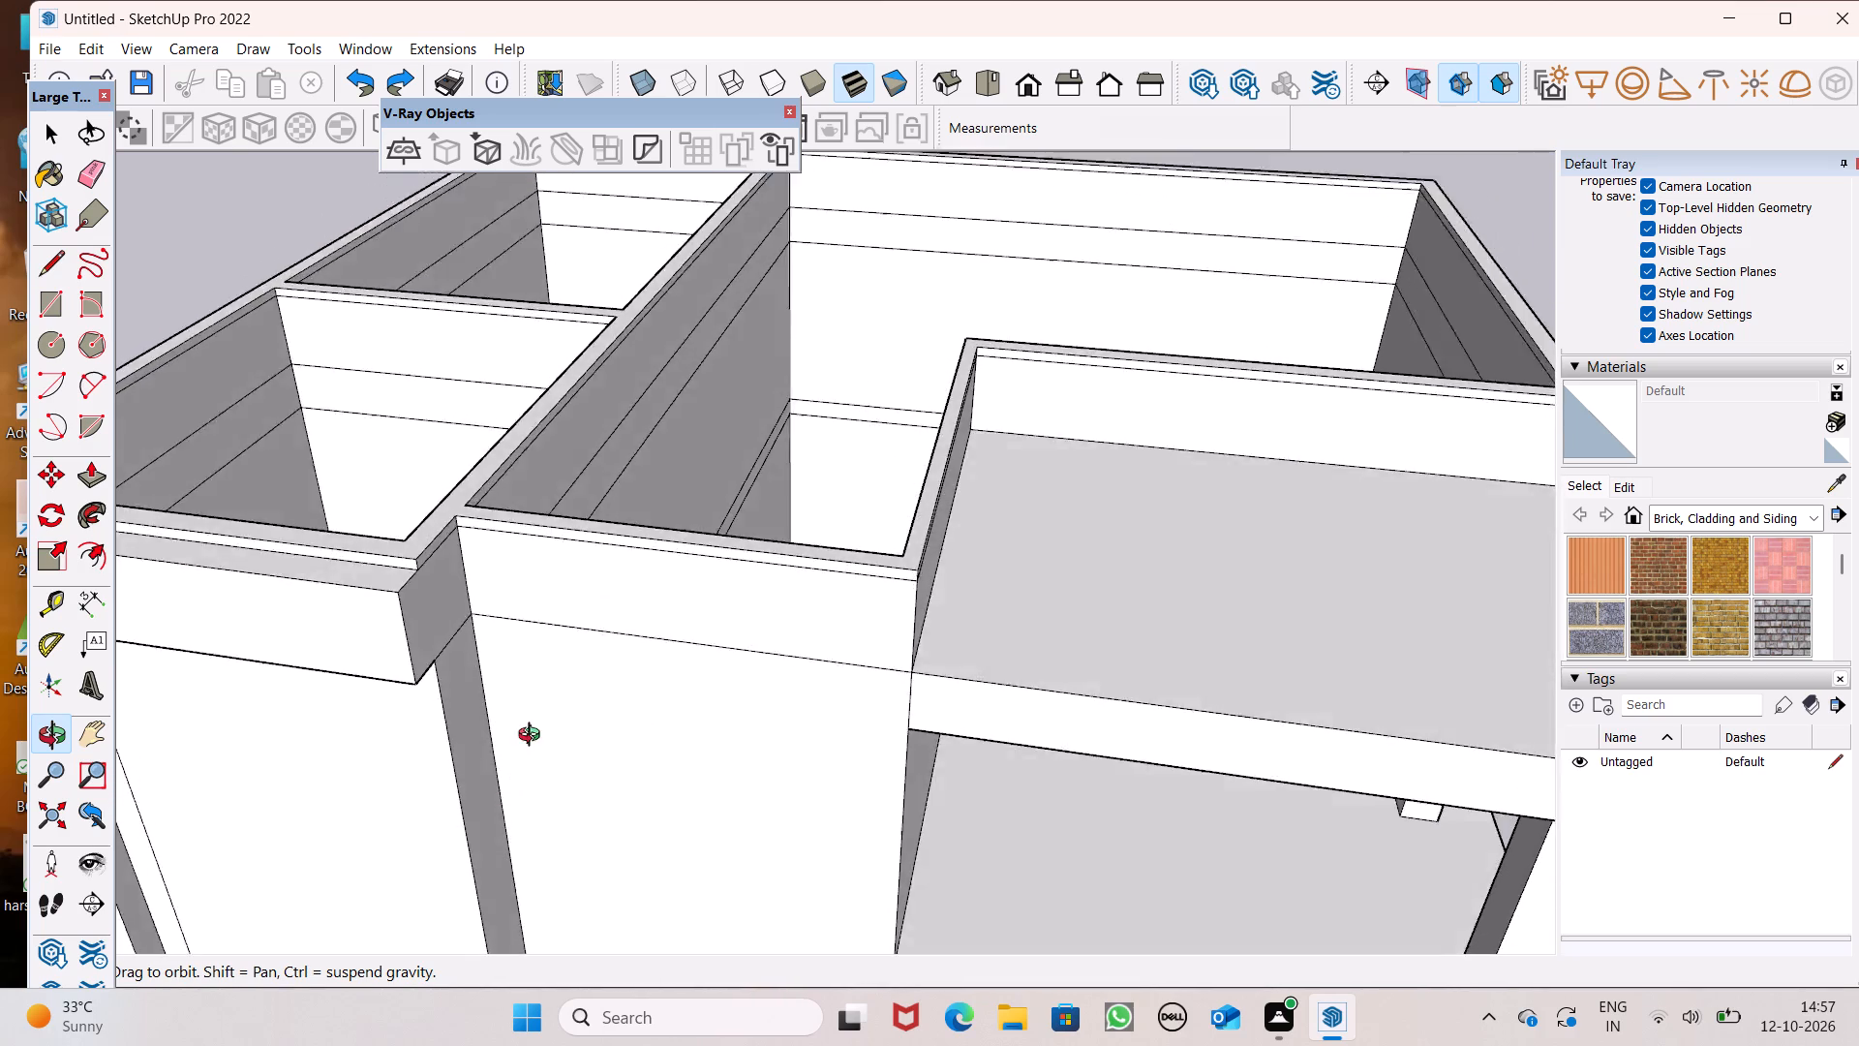
middle_drag(533, 737, 556, 574)
scroll(521, 660, down, 13)
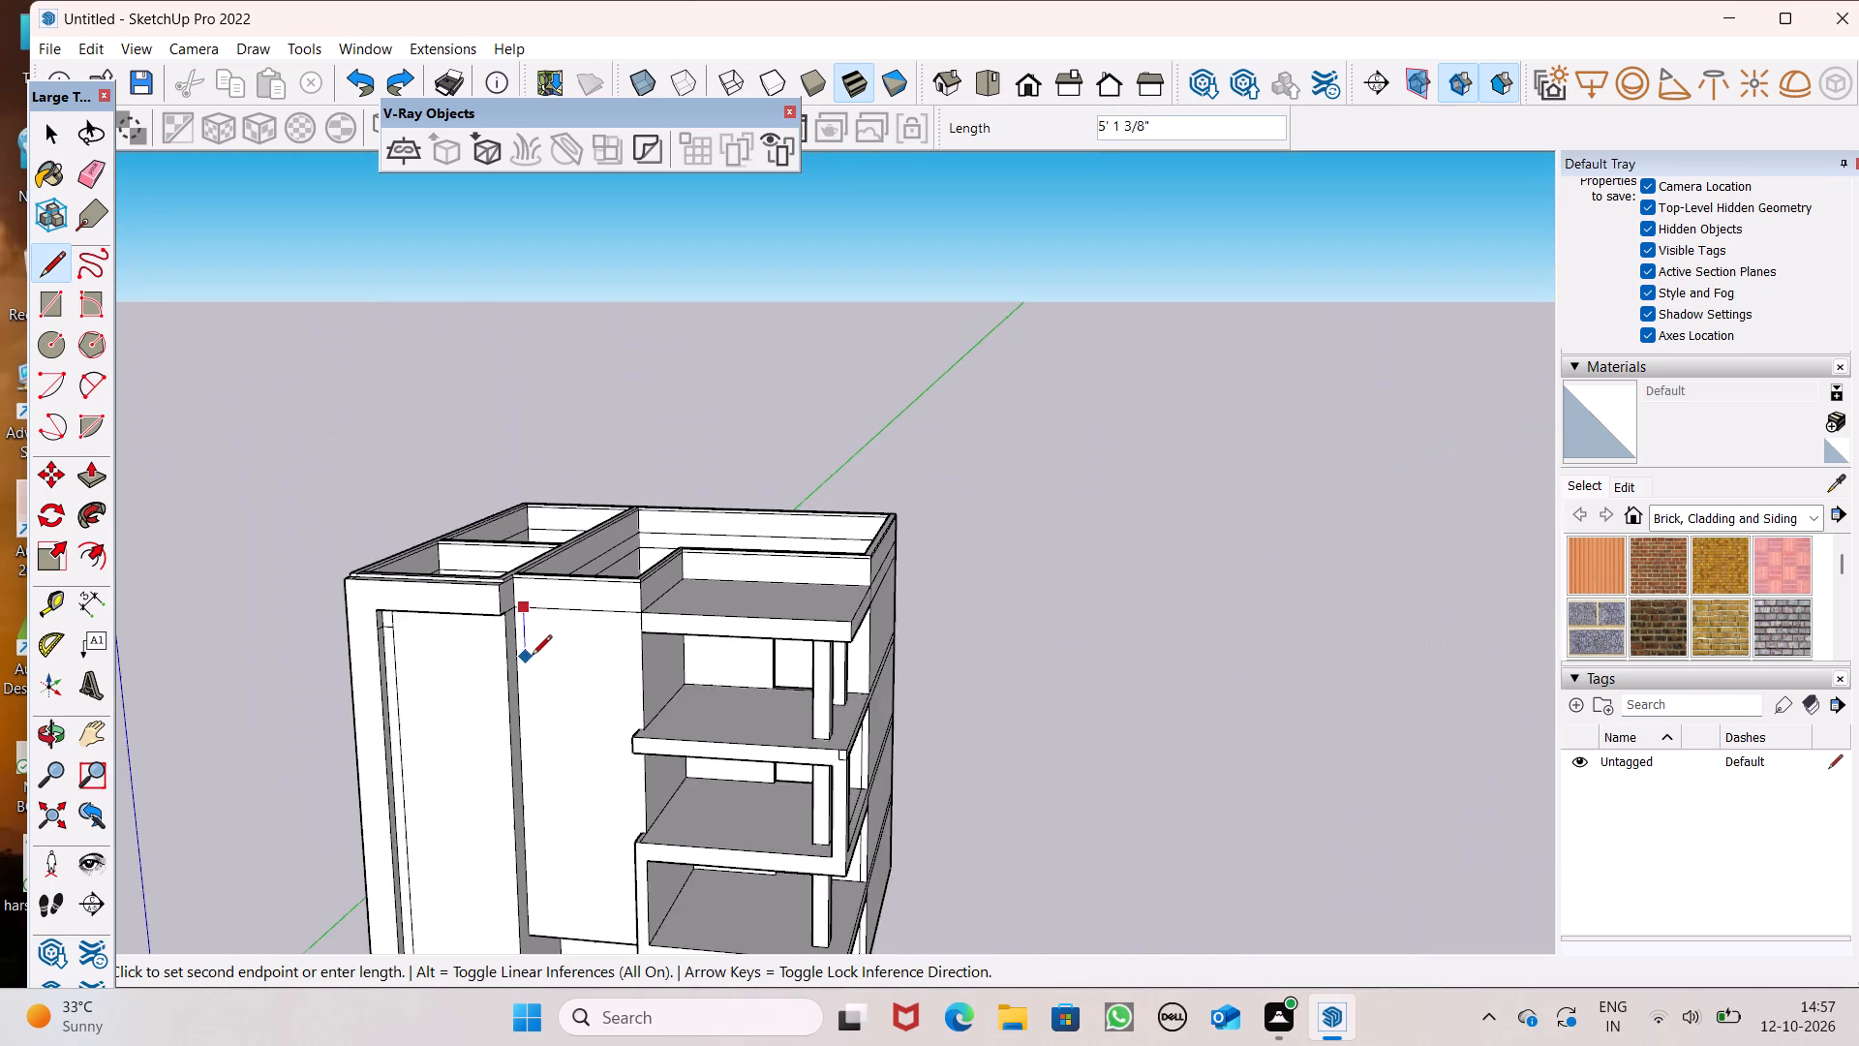
scroll(553, 618, down, 4)
scroll(535, 868, up, 8)
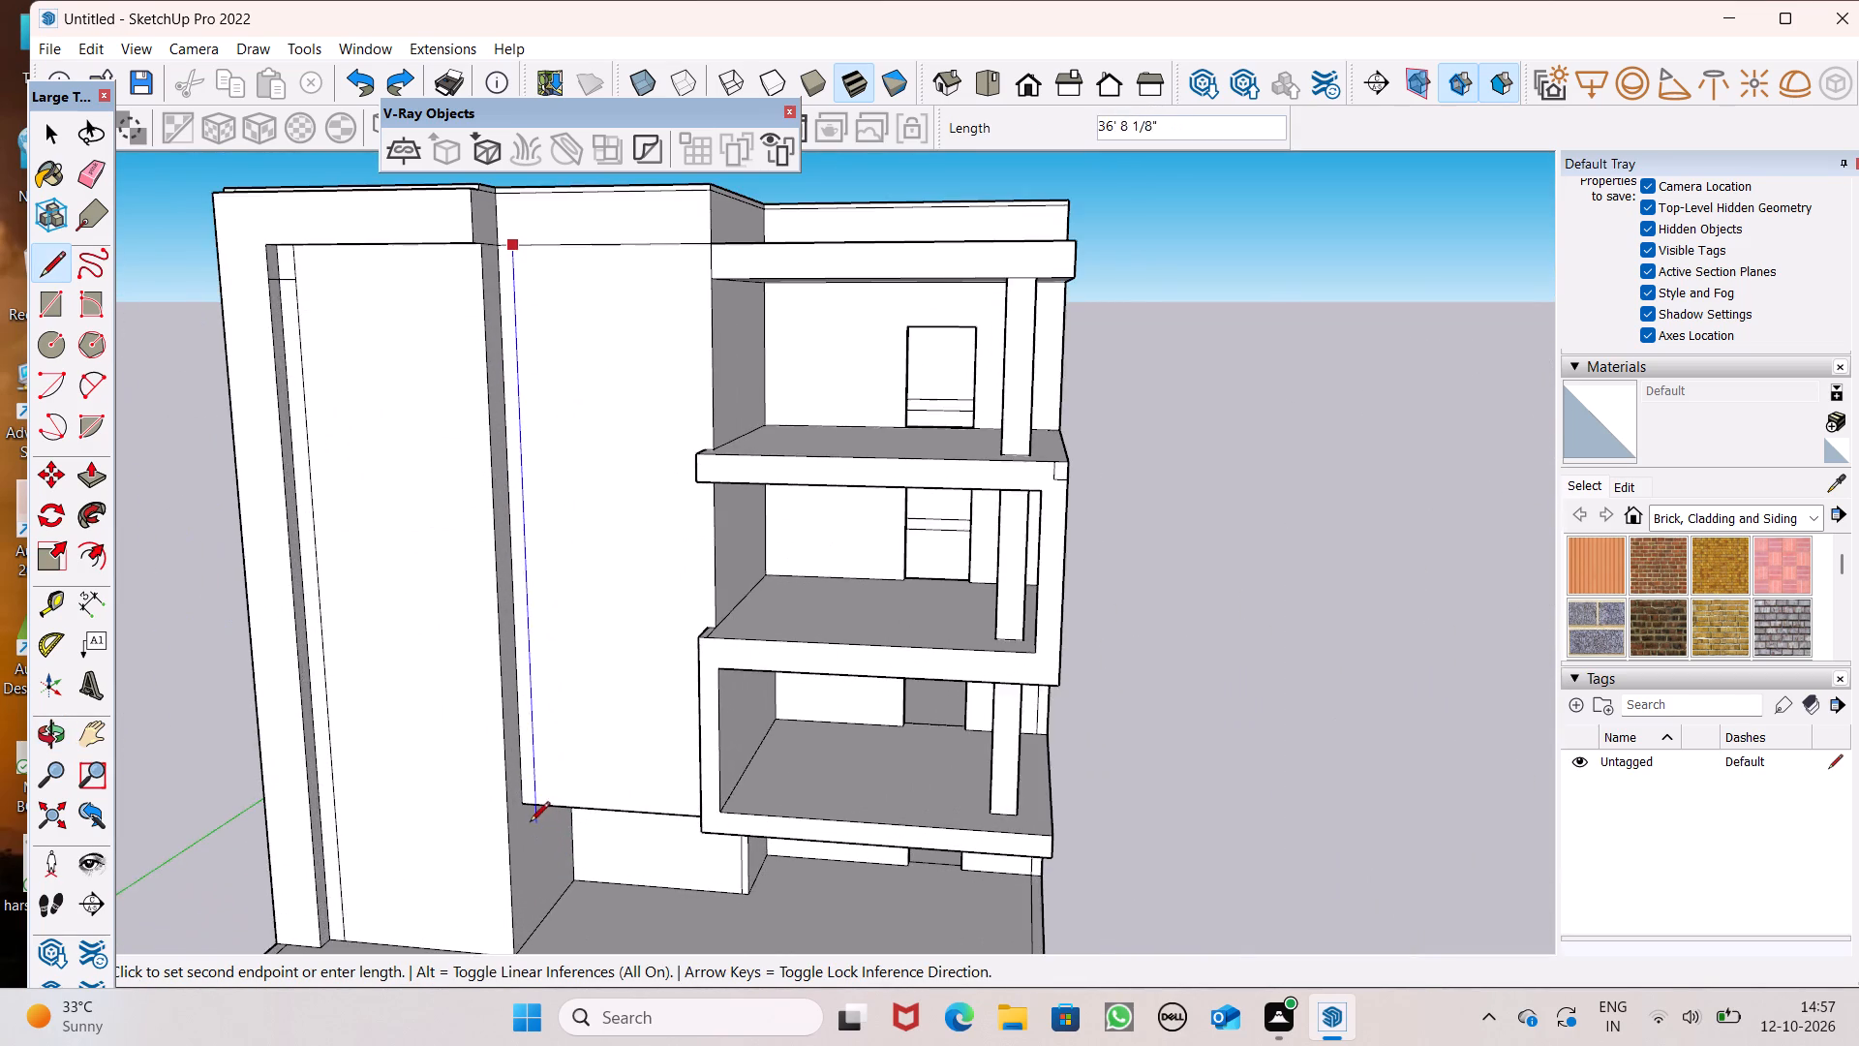
scroll(525, 812, up, 7)
click(535, 816)
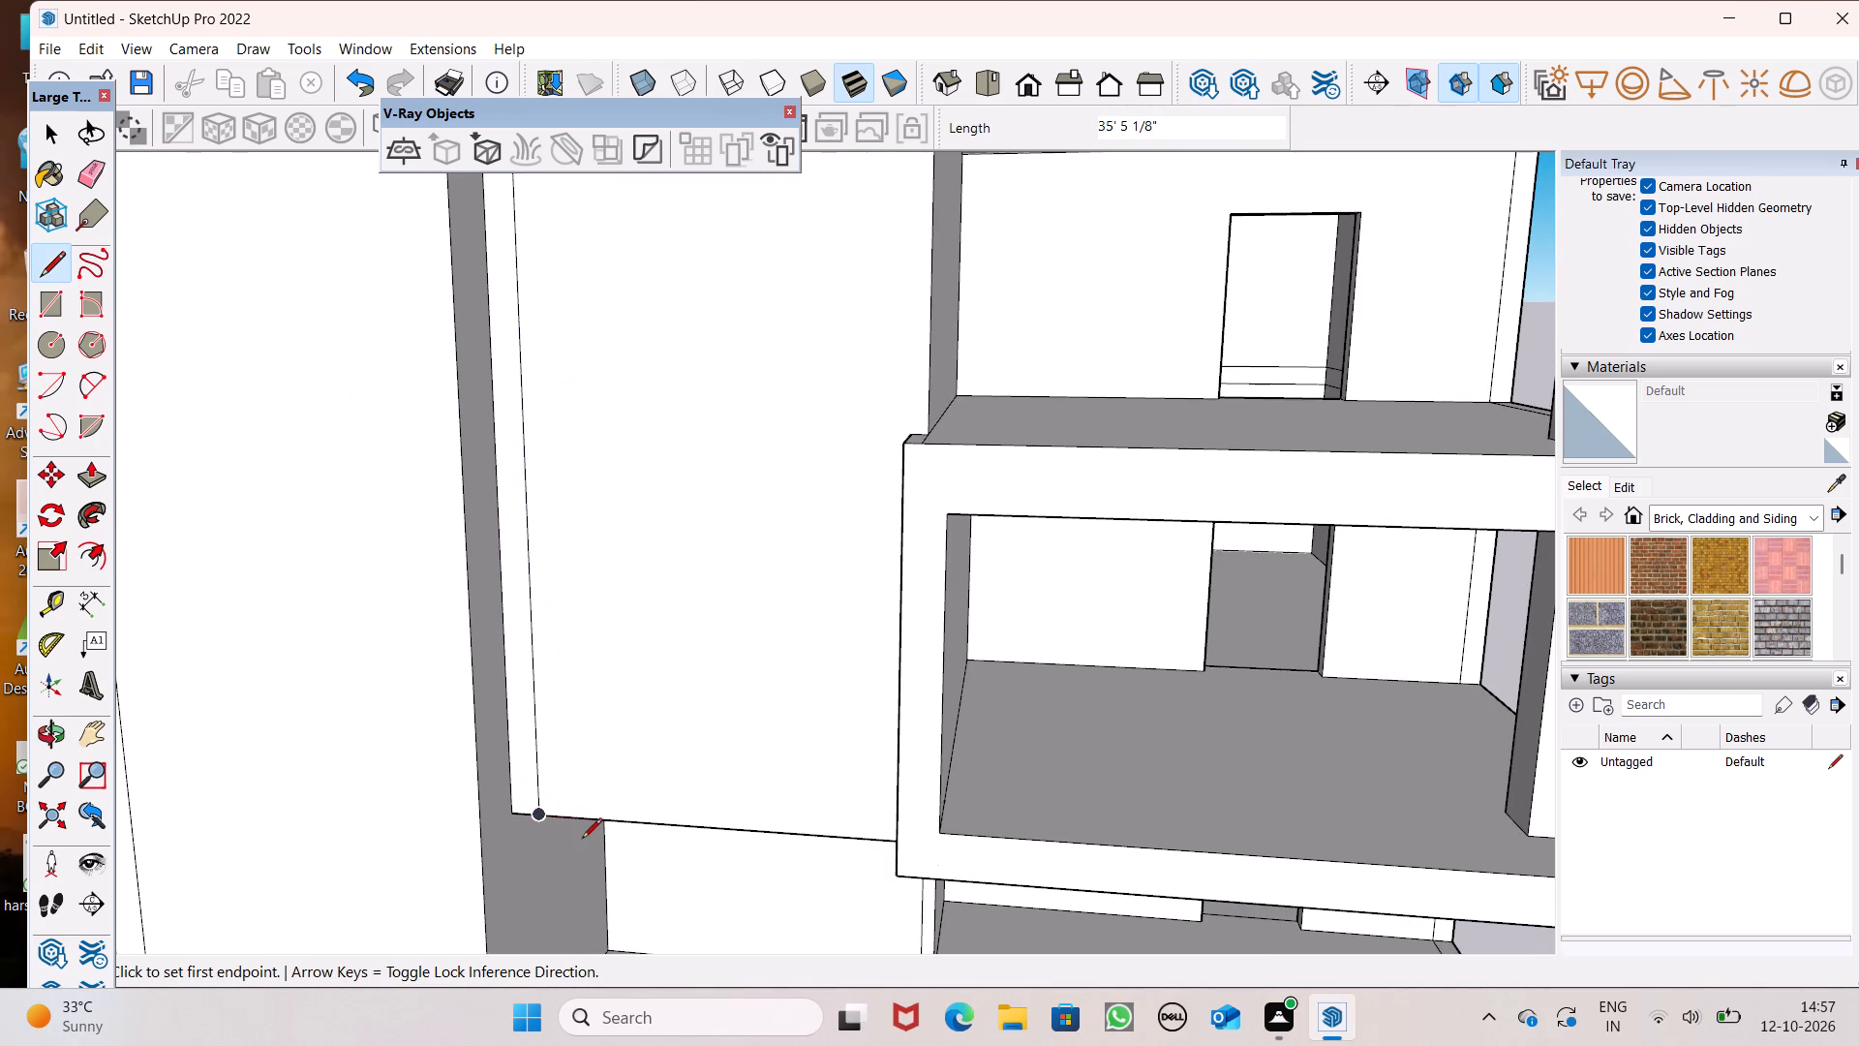
key(space)
Copy the vertical line 8 15/16" across the middle wall toward the balconies and array it as 15 copies.
scroll(538, 817, down, 13)
scroll(550, 515, up, 7)
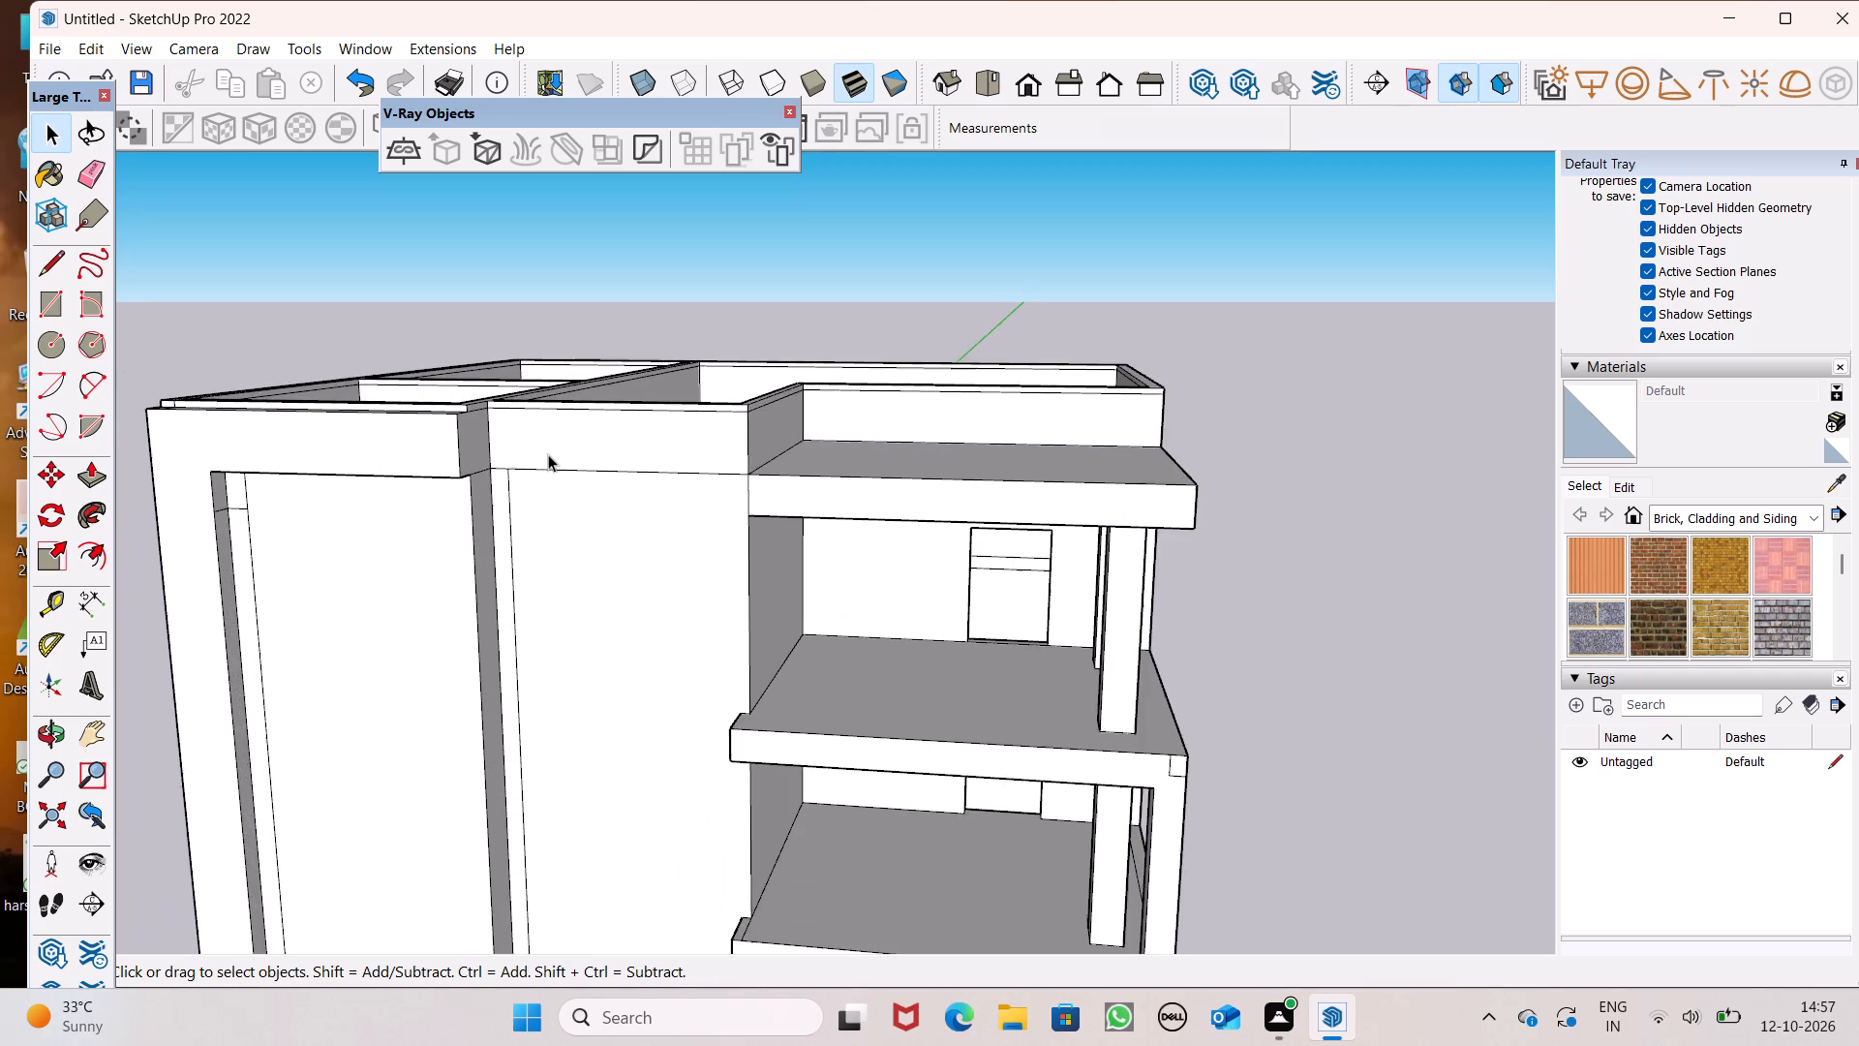
scroll(524, 470, up, 6)
click(497, 489)
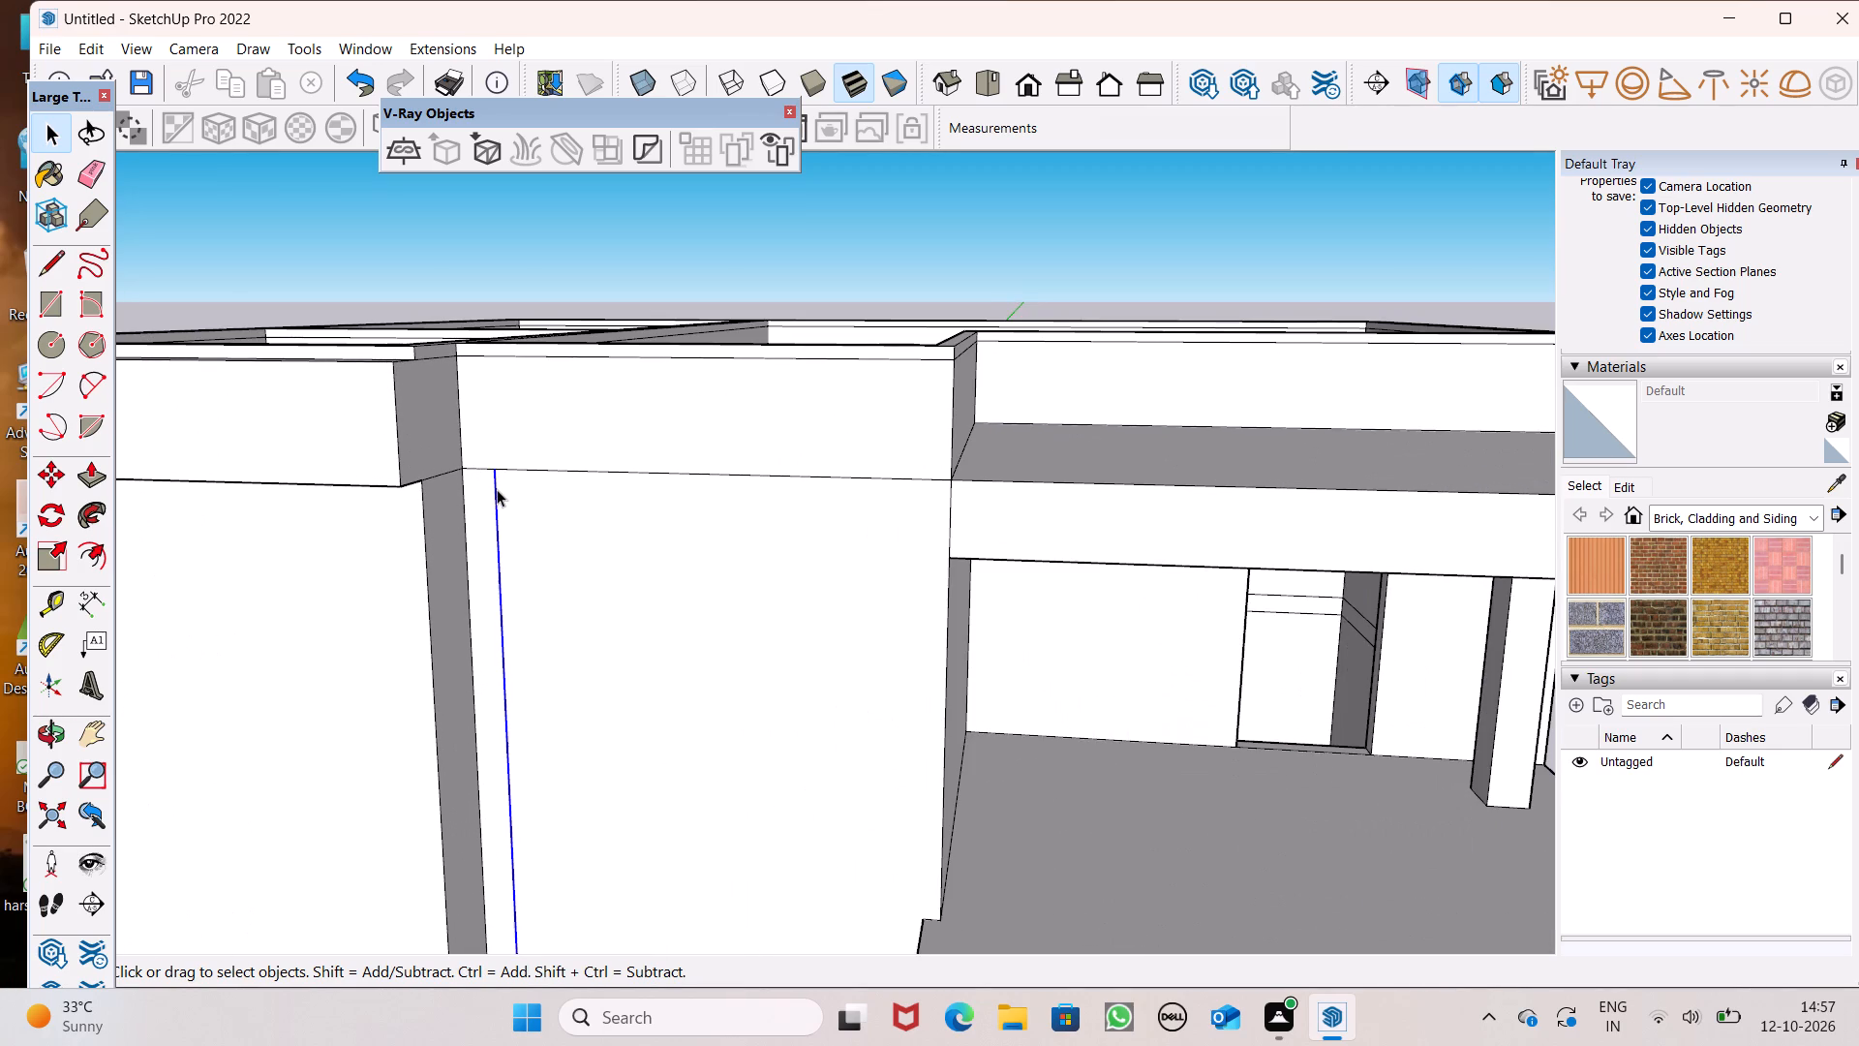
key(n)
key(m)
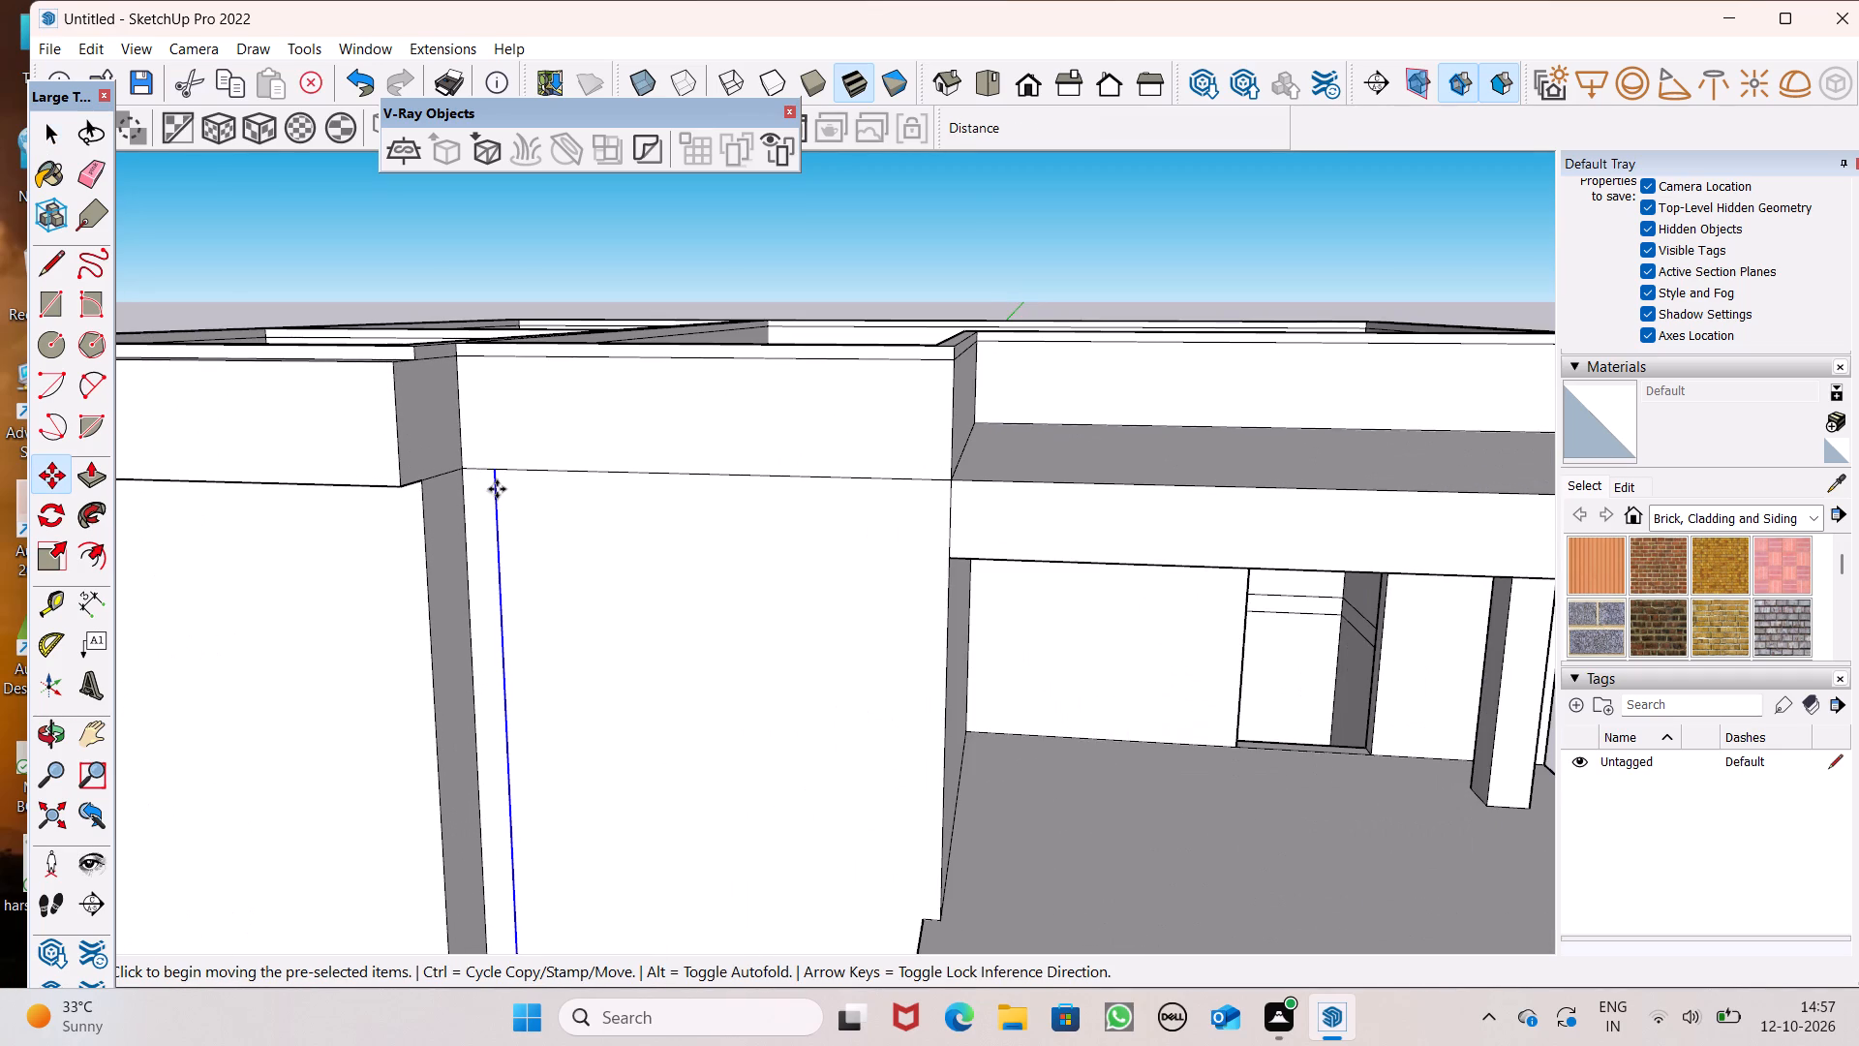
key(Return)
drag(498, 490, 532, 495)
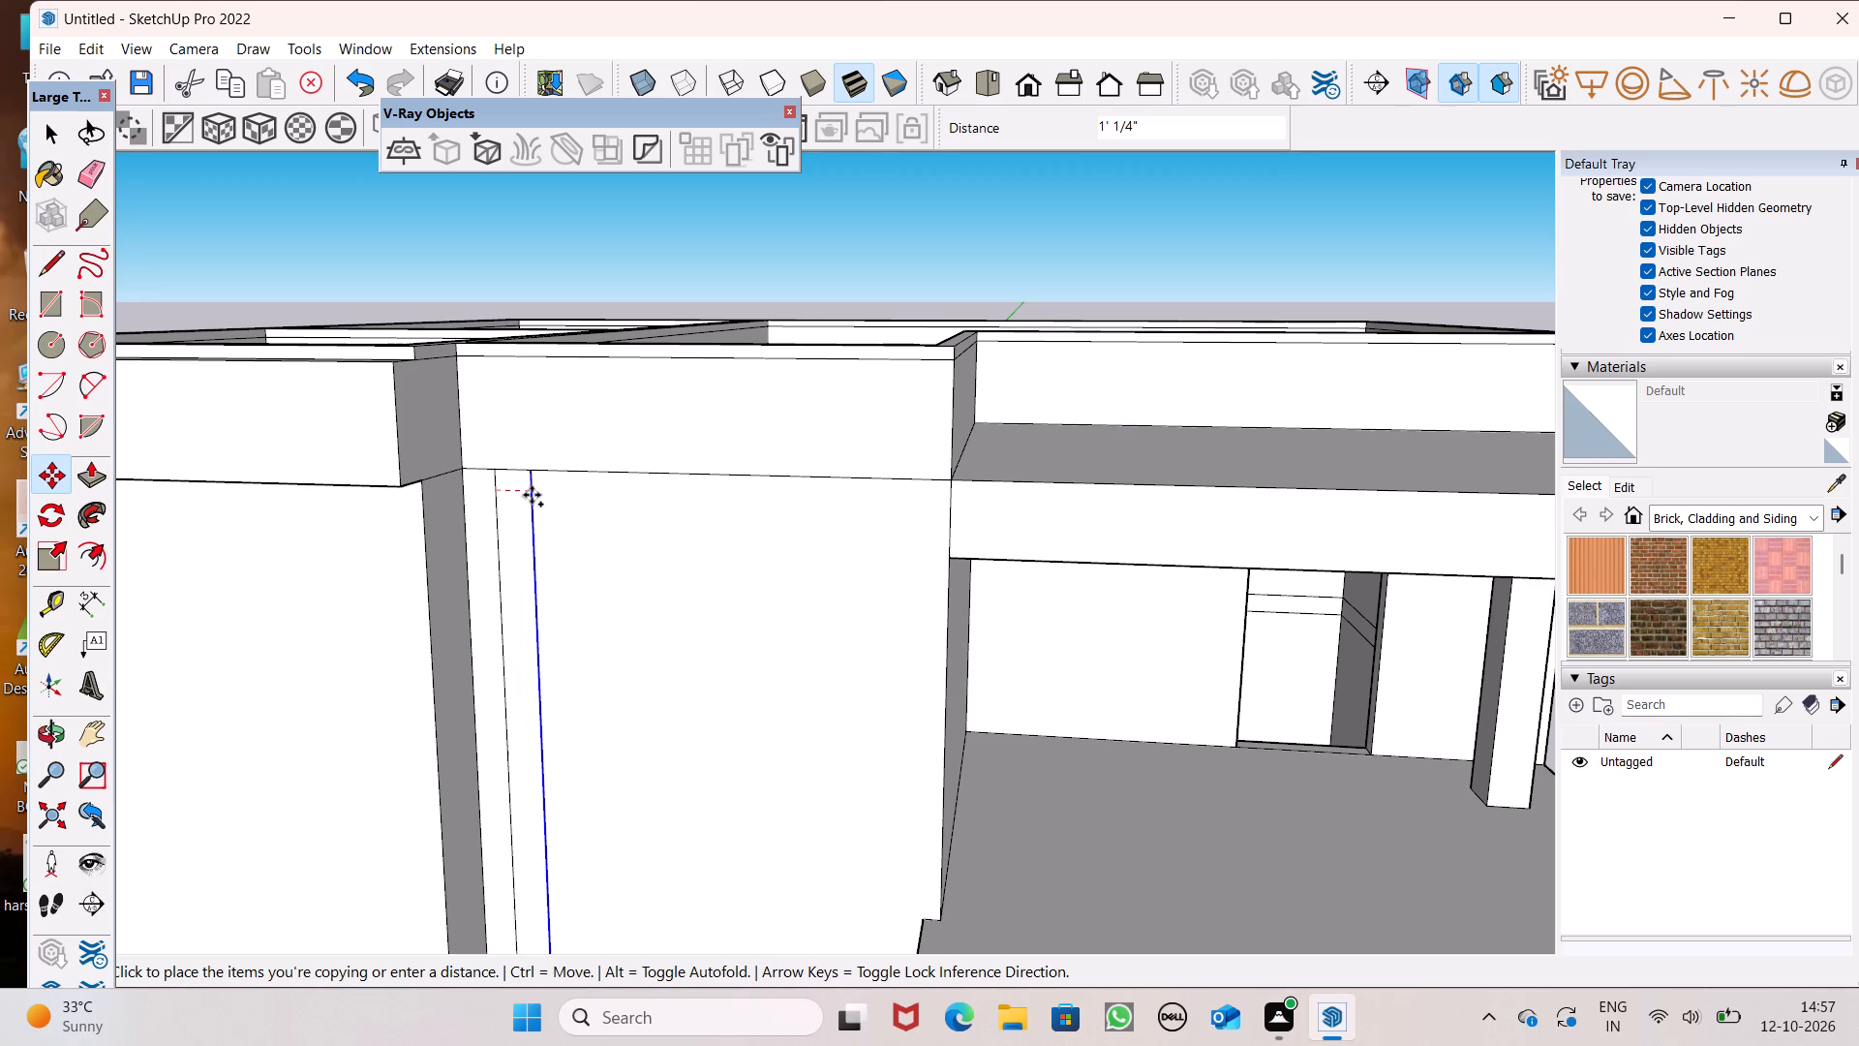
drag(532, 495, 522, 494)
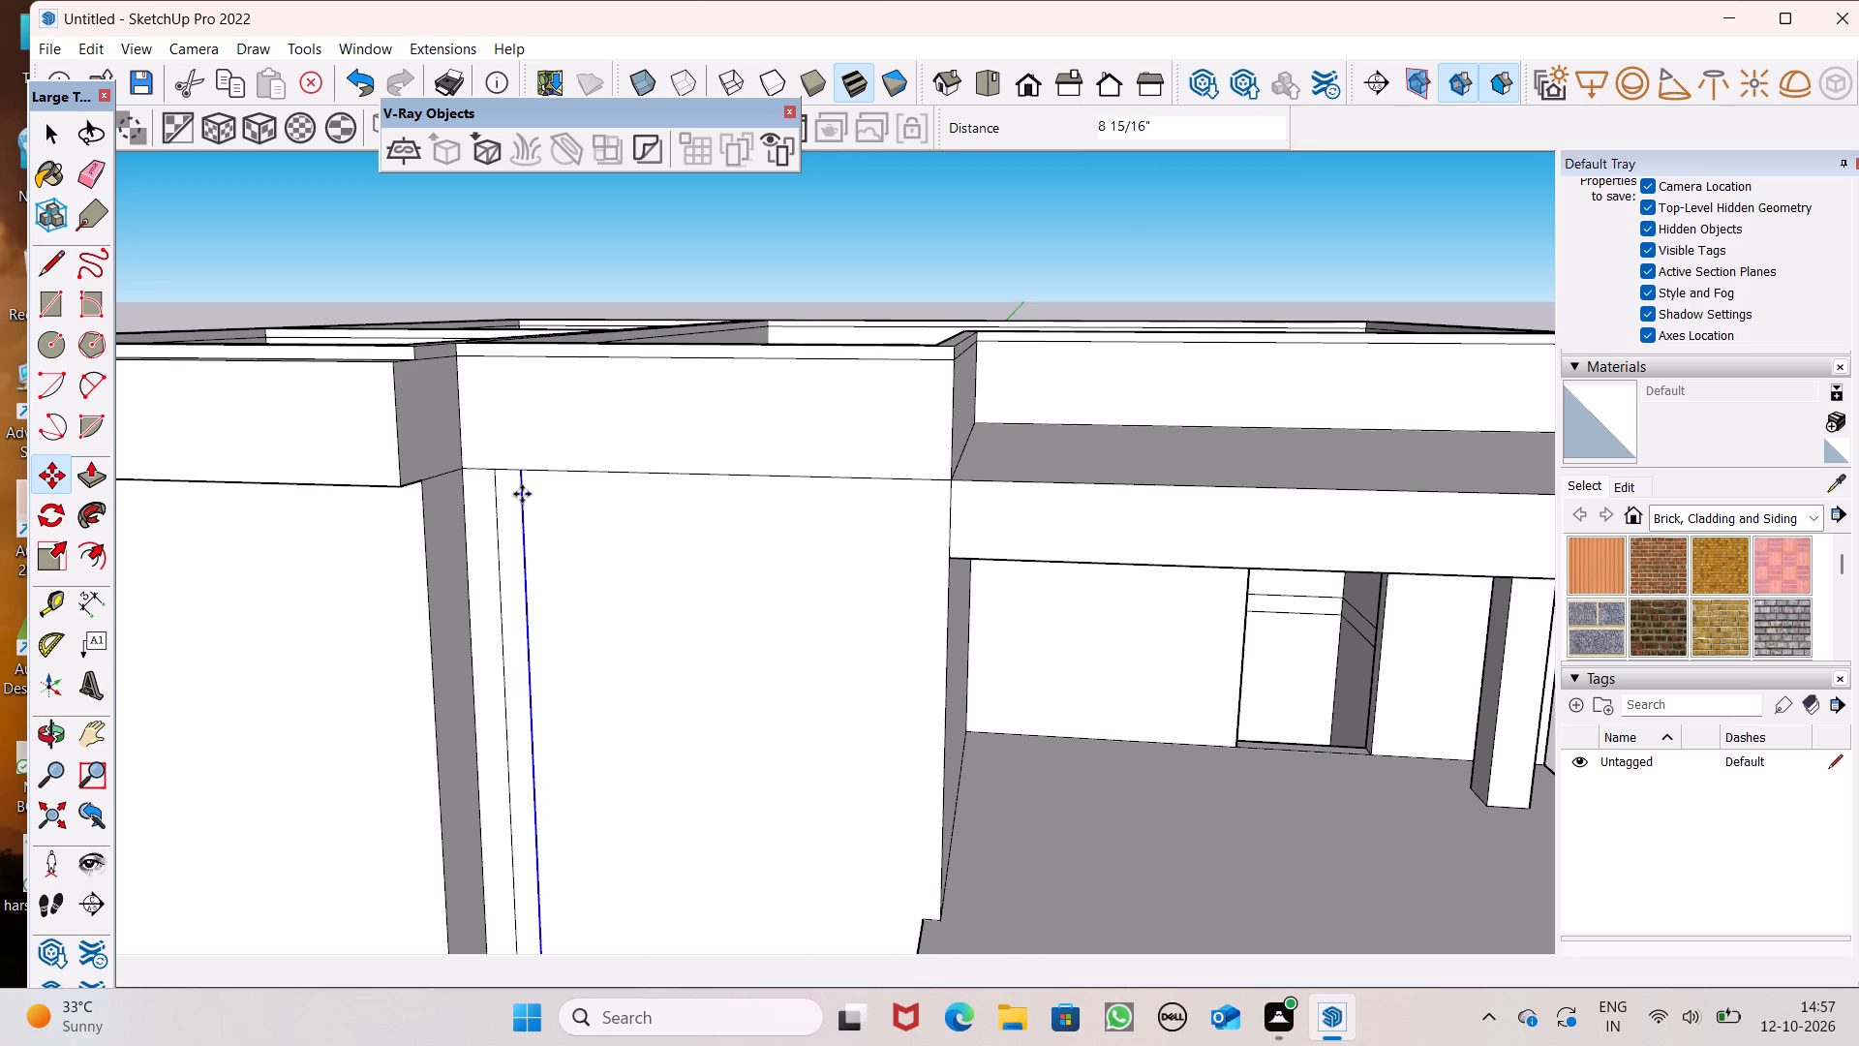
key(shift+asterisk)
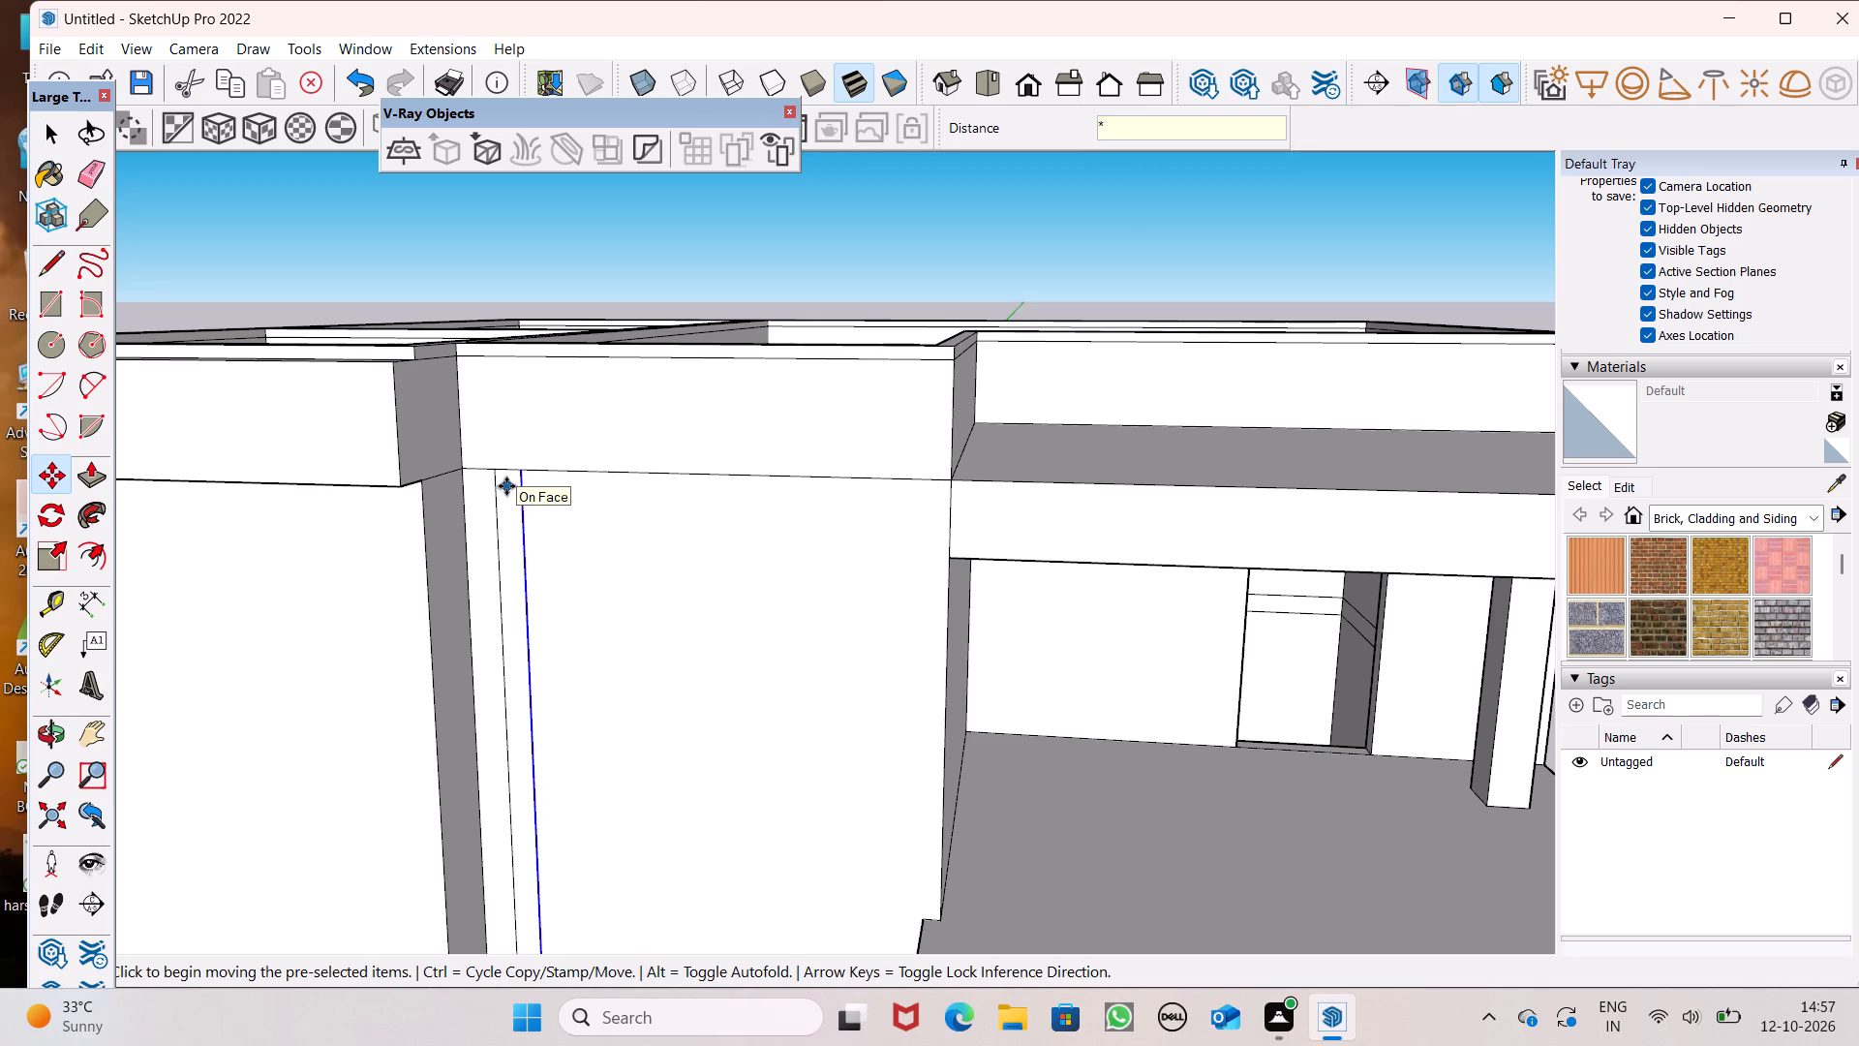
text(15)
key(Return)
scroll(771, 500, down, 8)
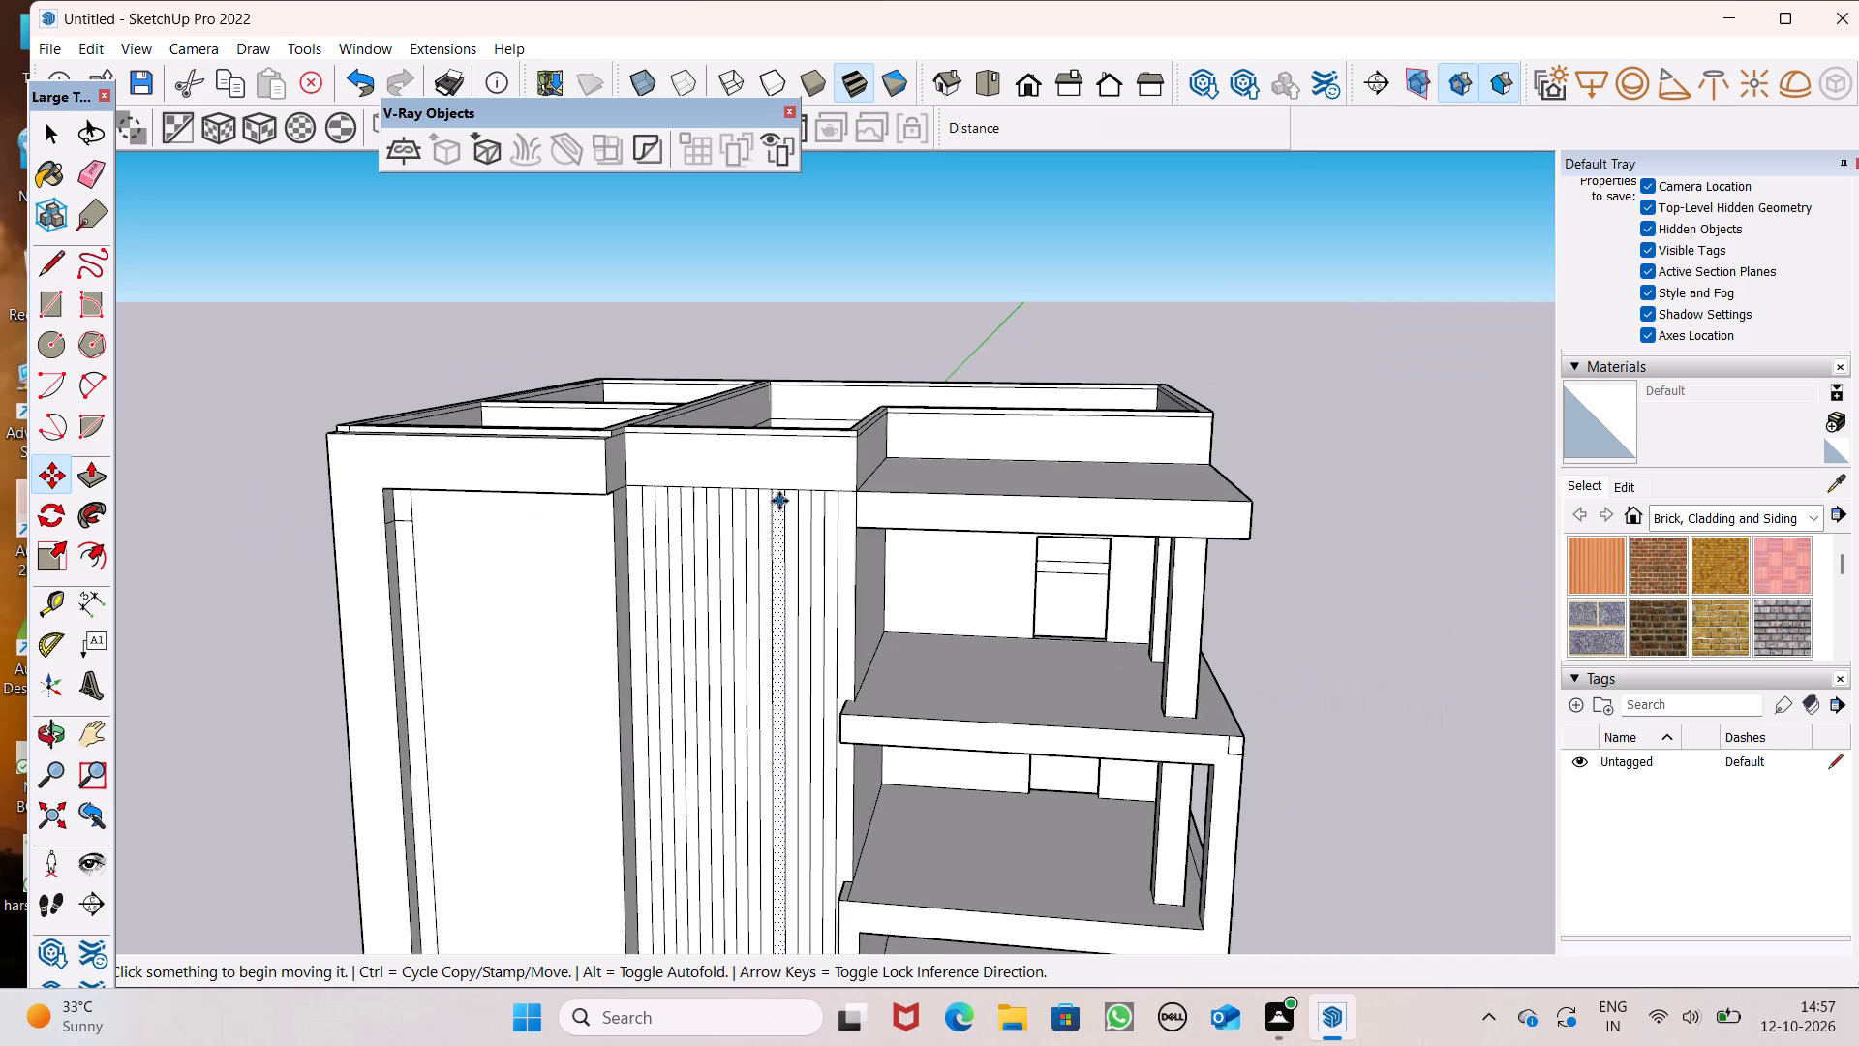
key(space)
Examine the middle wall's vertical line pattern and the whole elevation from the front and from above.
scroll(785, 429, down, 3)
scroll(784, 429, up, 1)
middle_drag(852, 729, 908, 641)
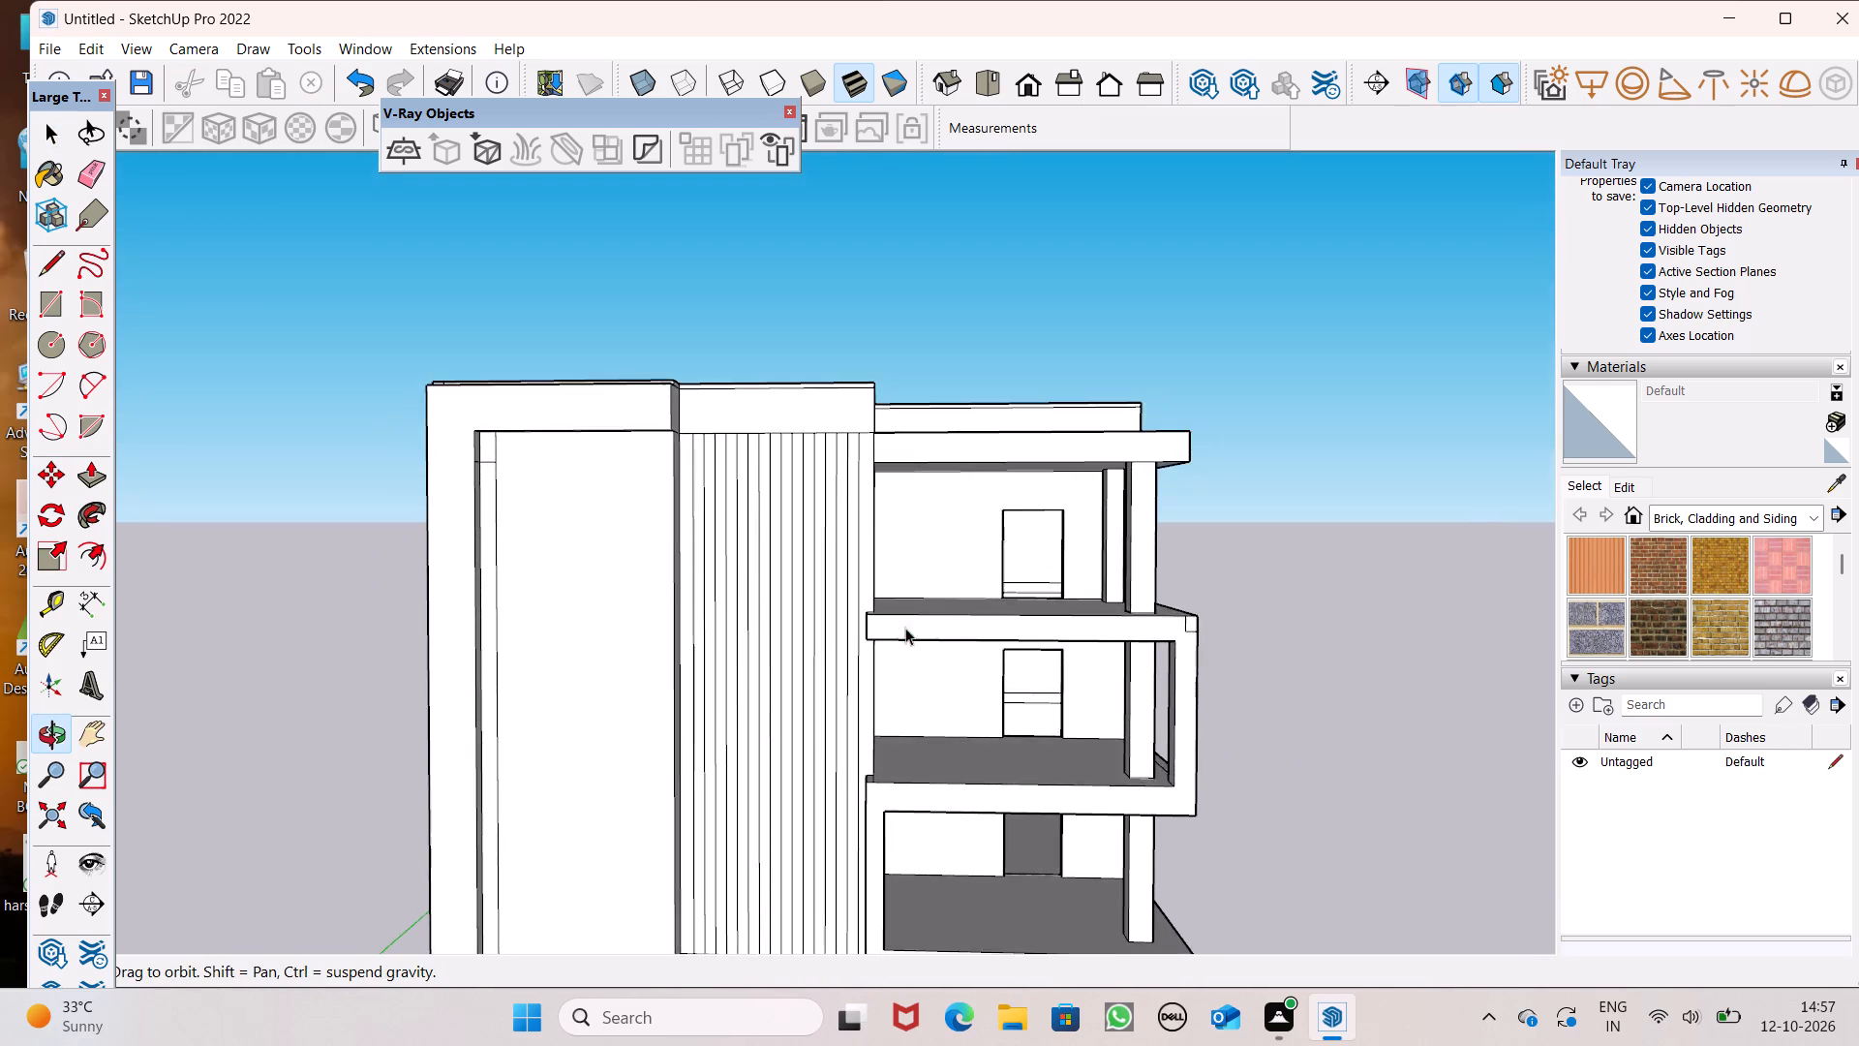
scroll(885, 587, down, 6)
scroll(802, 477, down, 1)
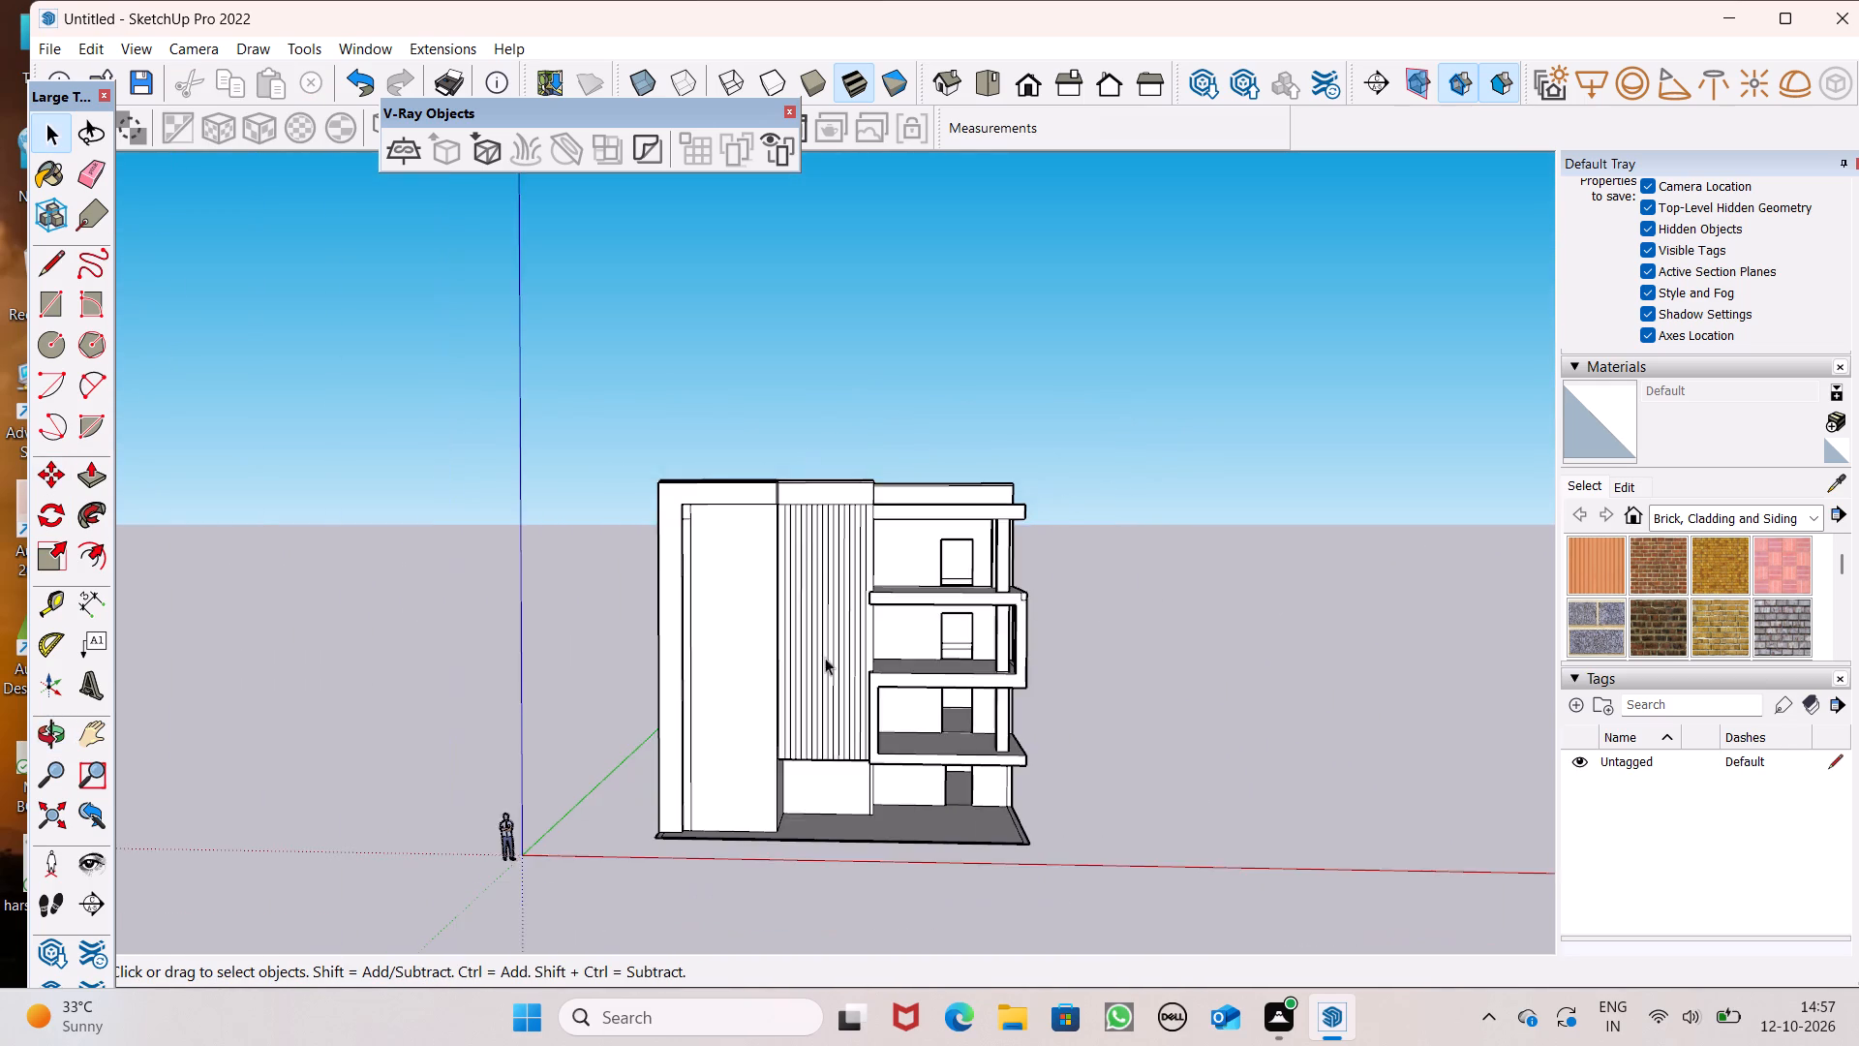
middle_drag(800, 747, 735, 1031)
scroll(797, 807, up, 8)
middle_drag(799, 743, 770, 902)
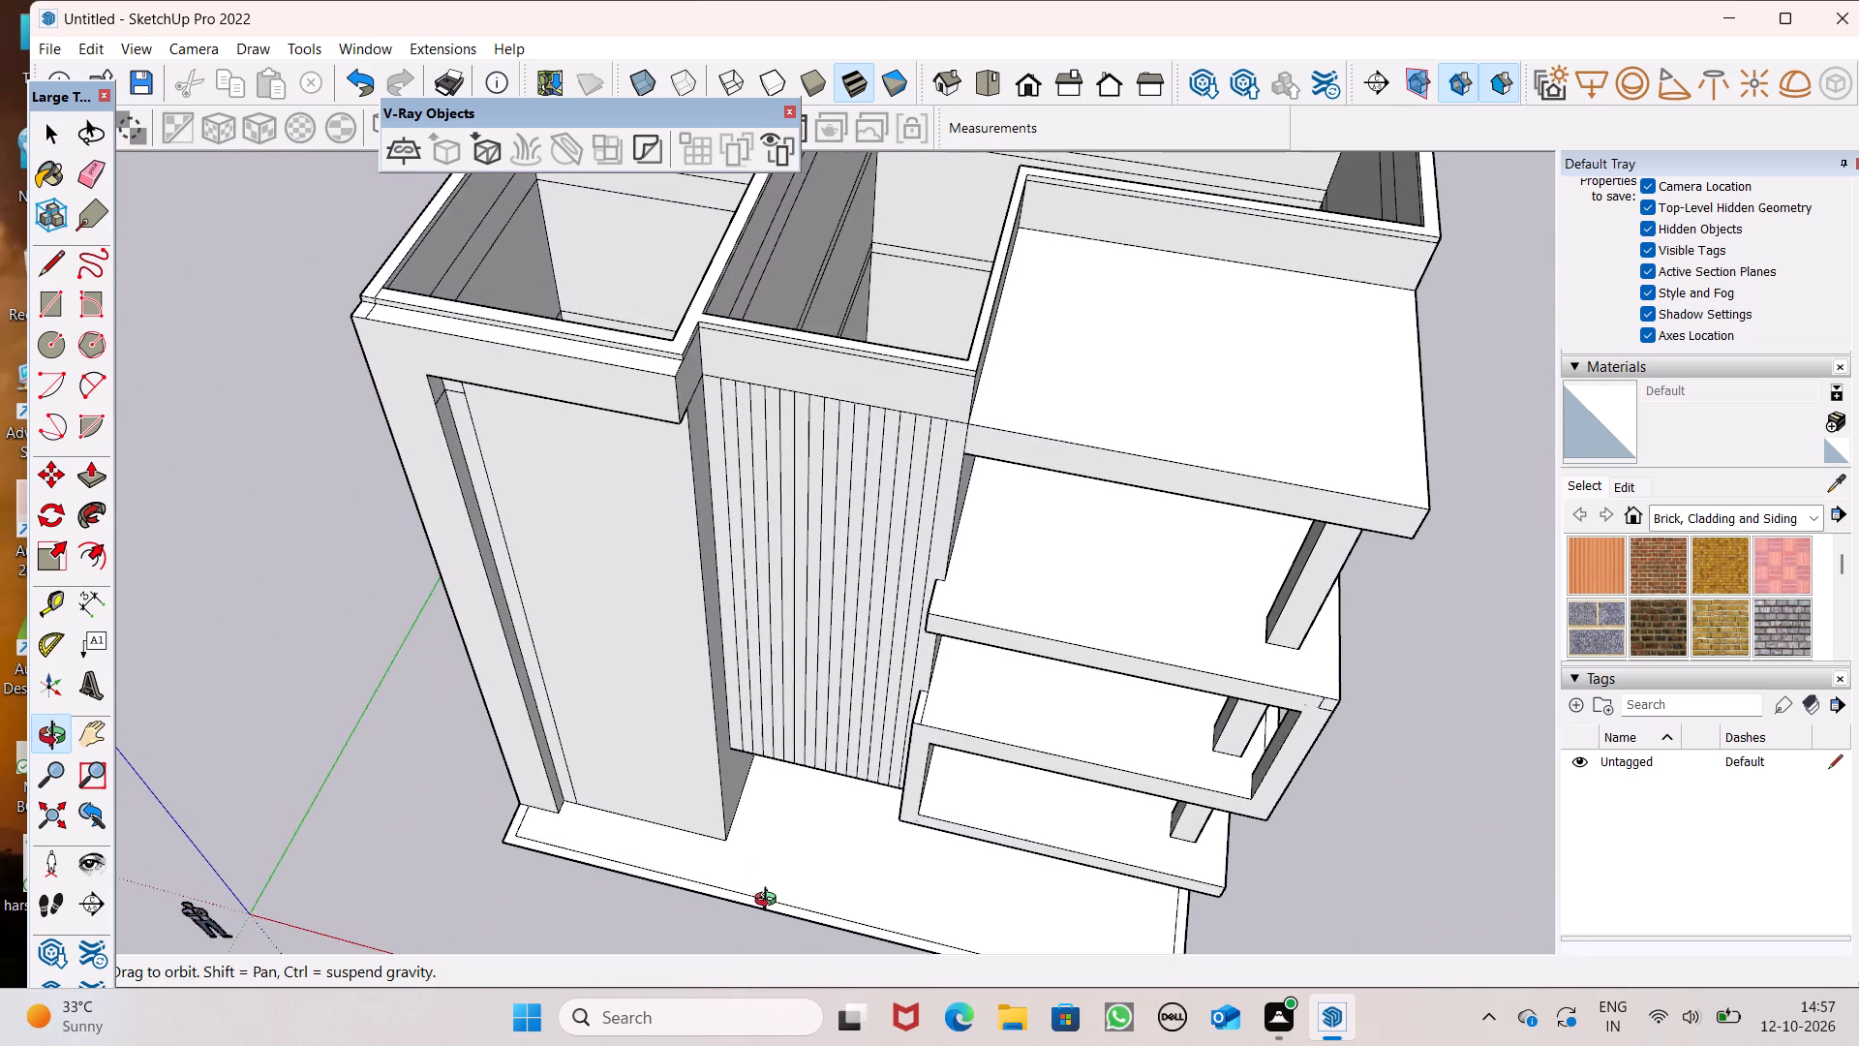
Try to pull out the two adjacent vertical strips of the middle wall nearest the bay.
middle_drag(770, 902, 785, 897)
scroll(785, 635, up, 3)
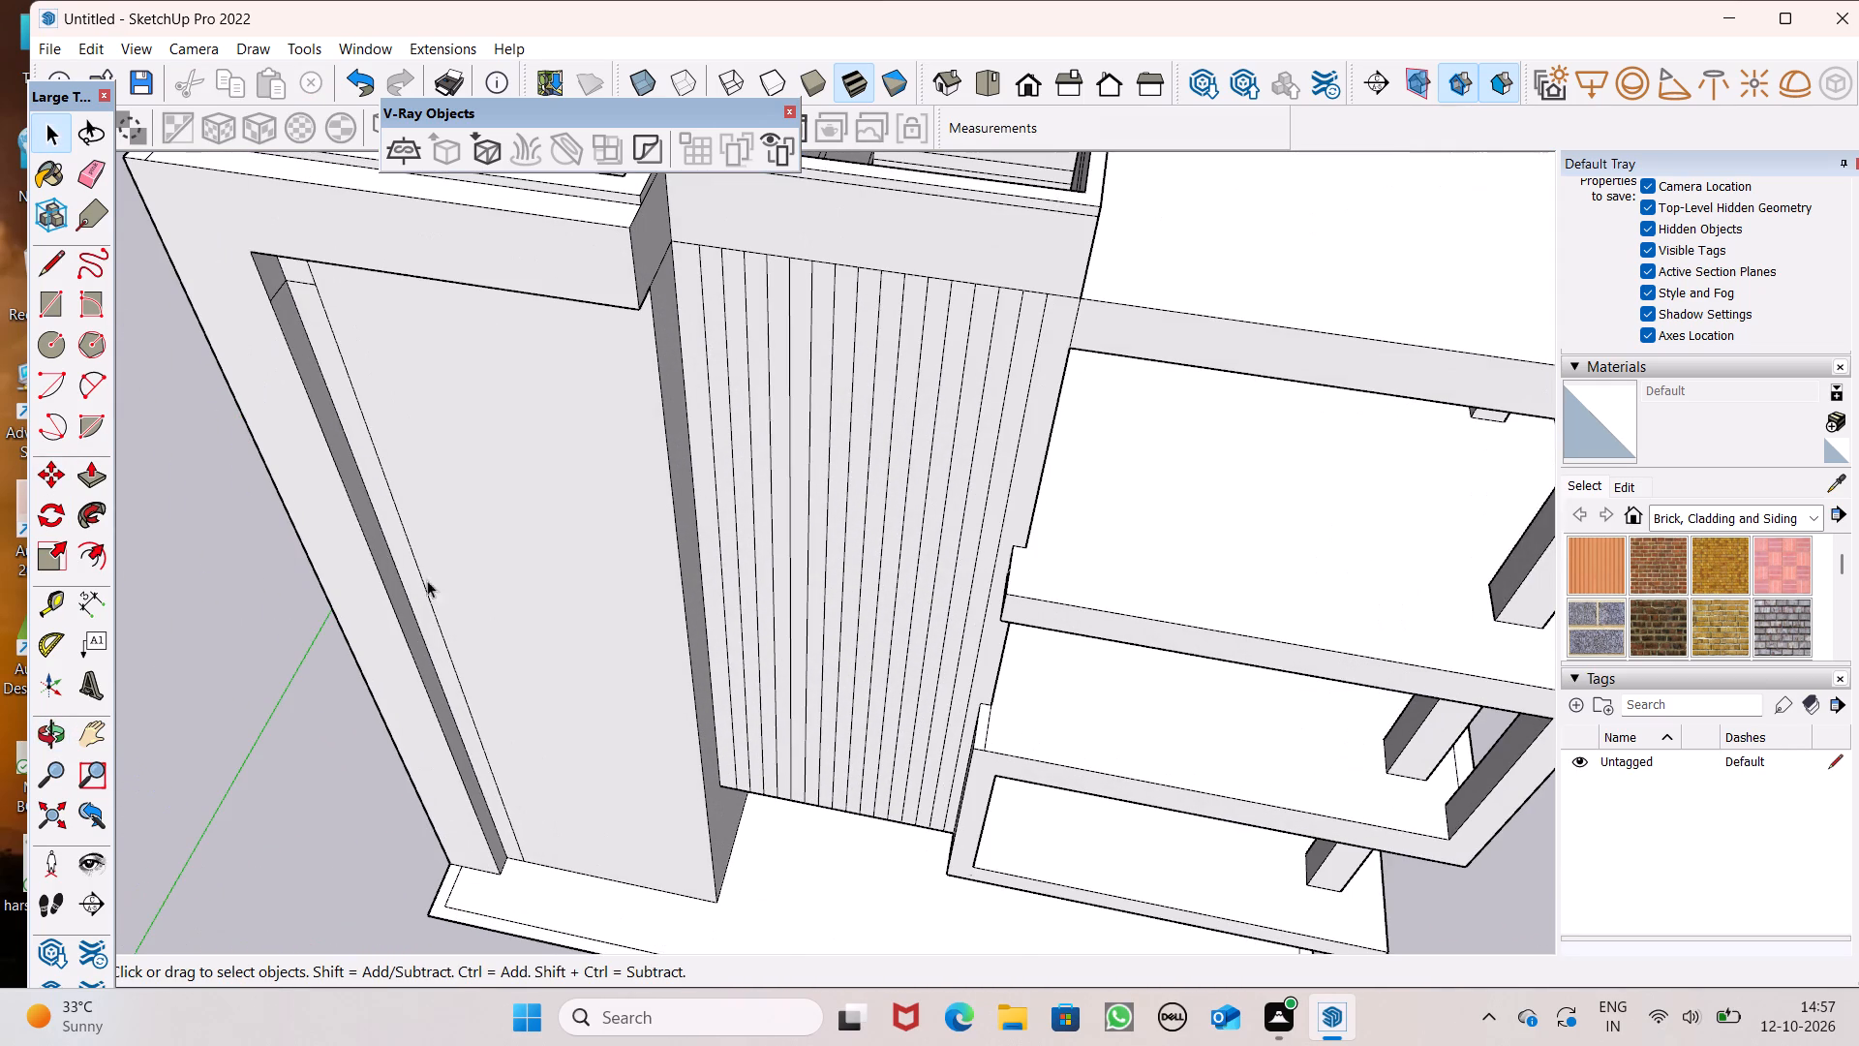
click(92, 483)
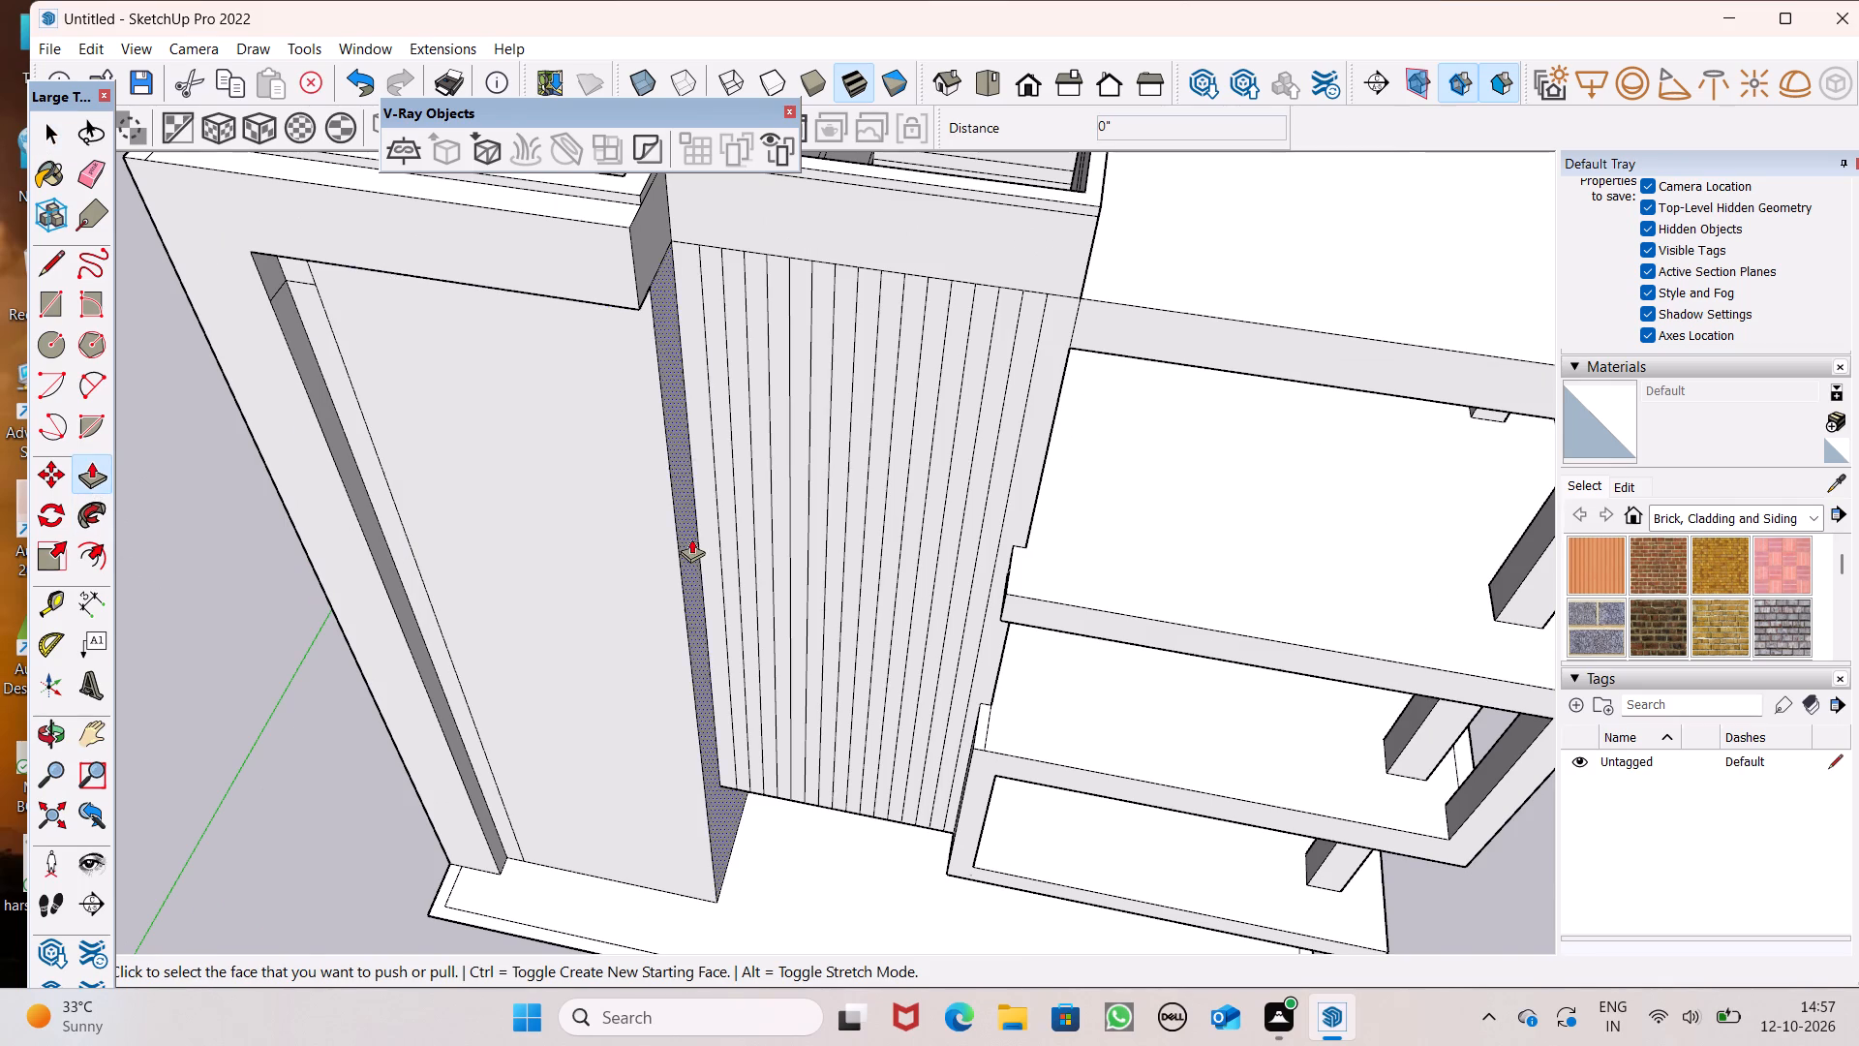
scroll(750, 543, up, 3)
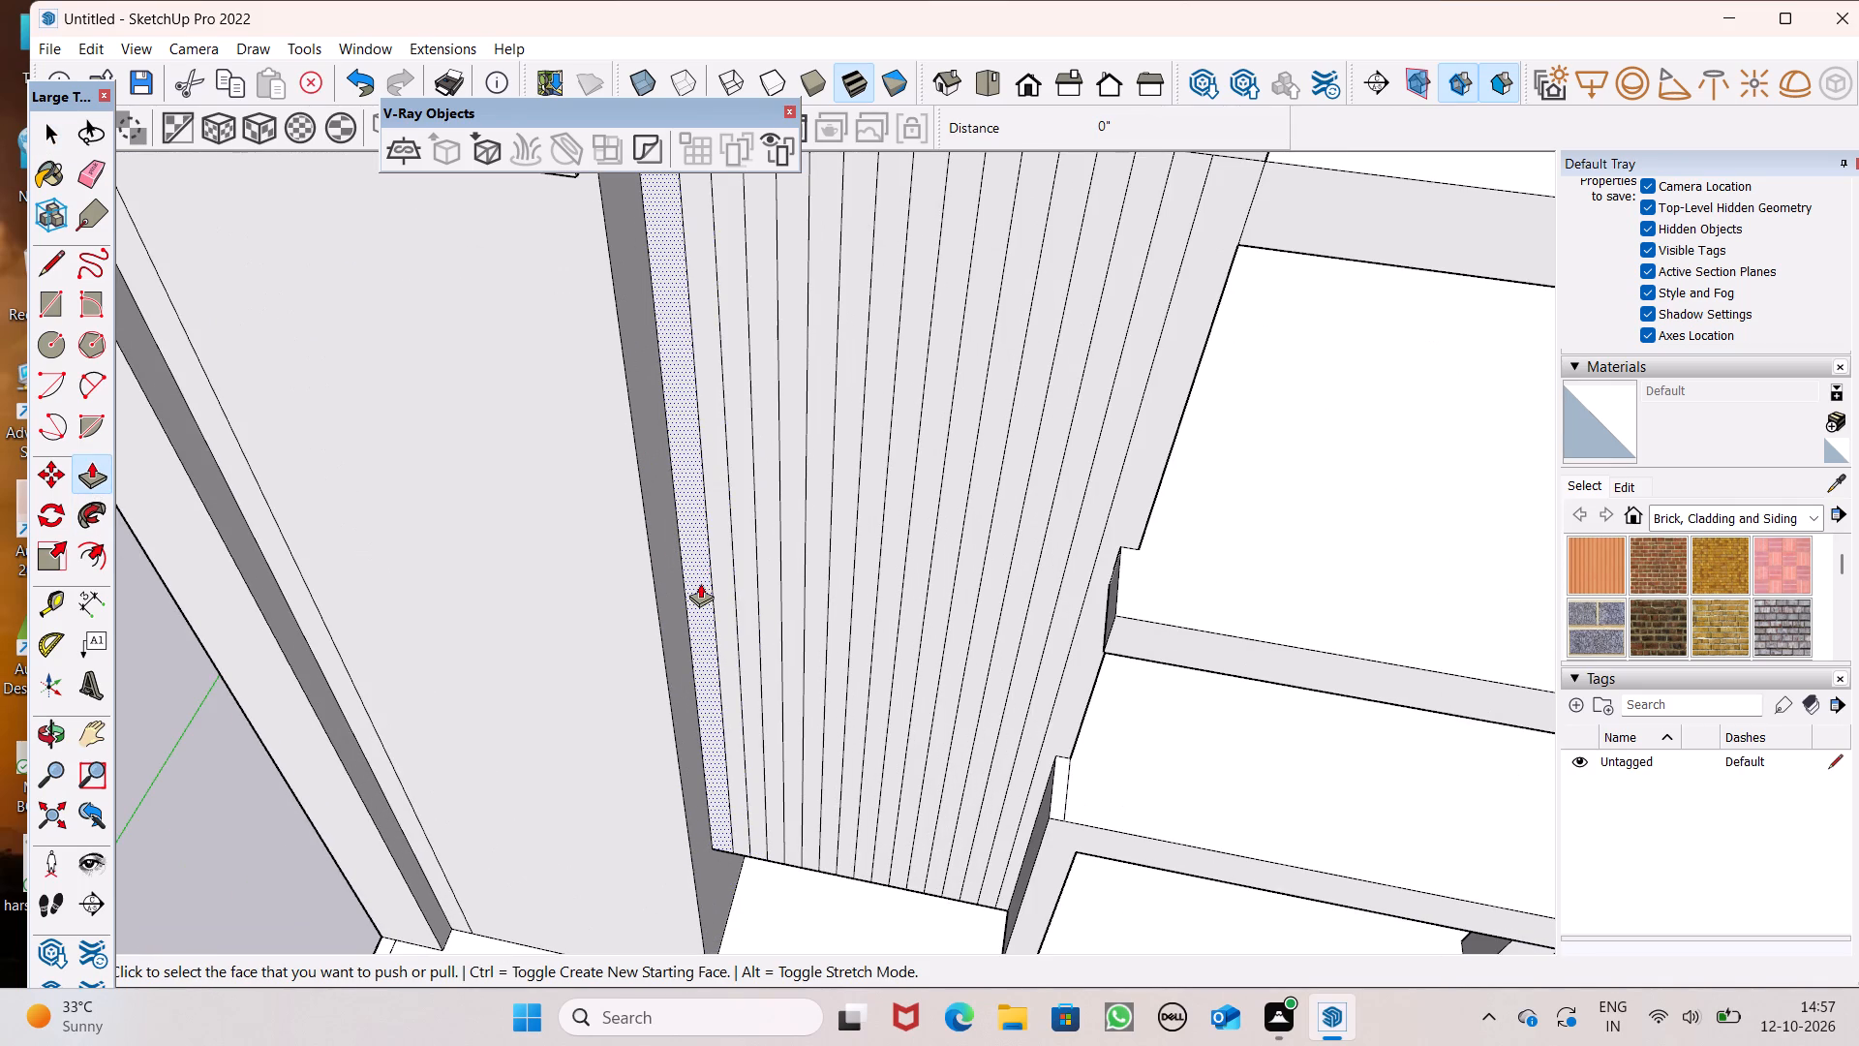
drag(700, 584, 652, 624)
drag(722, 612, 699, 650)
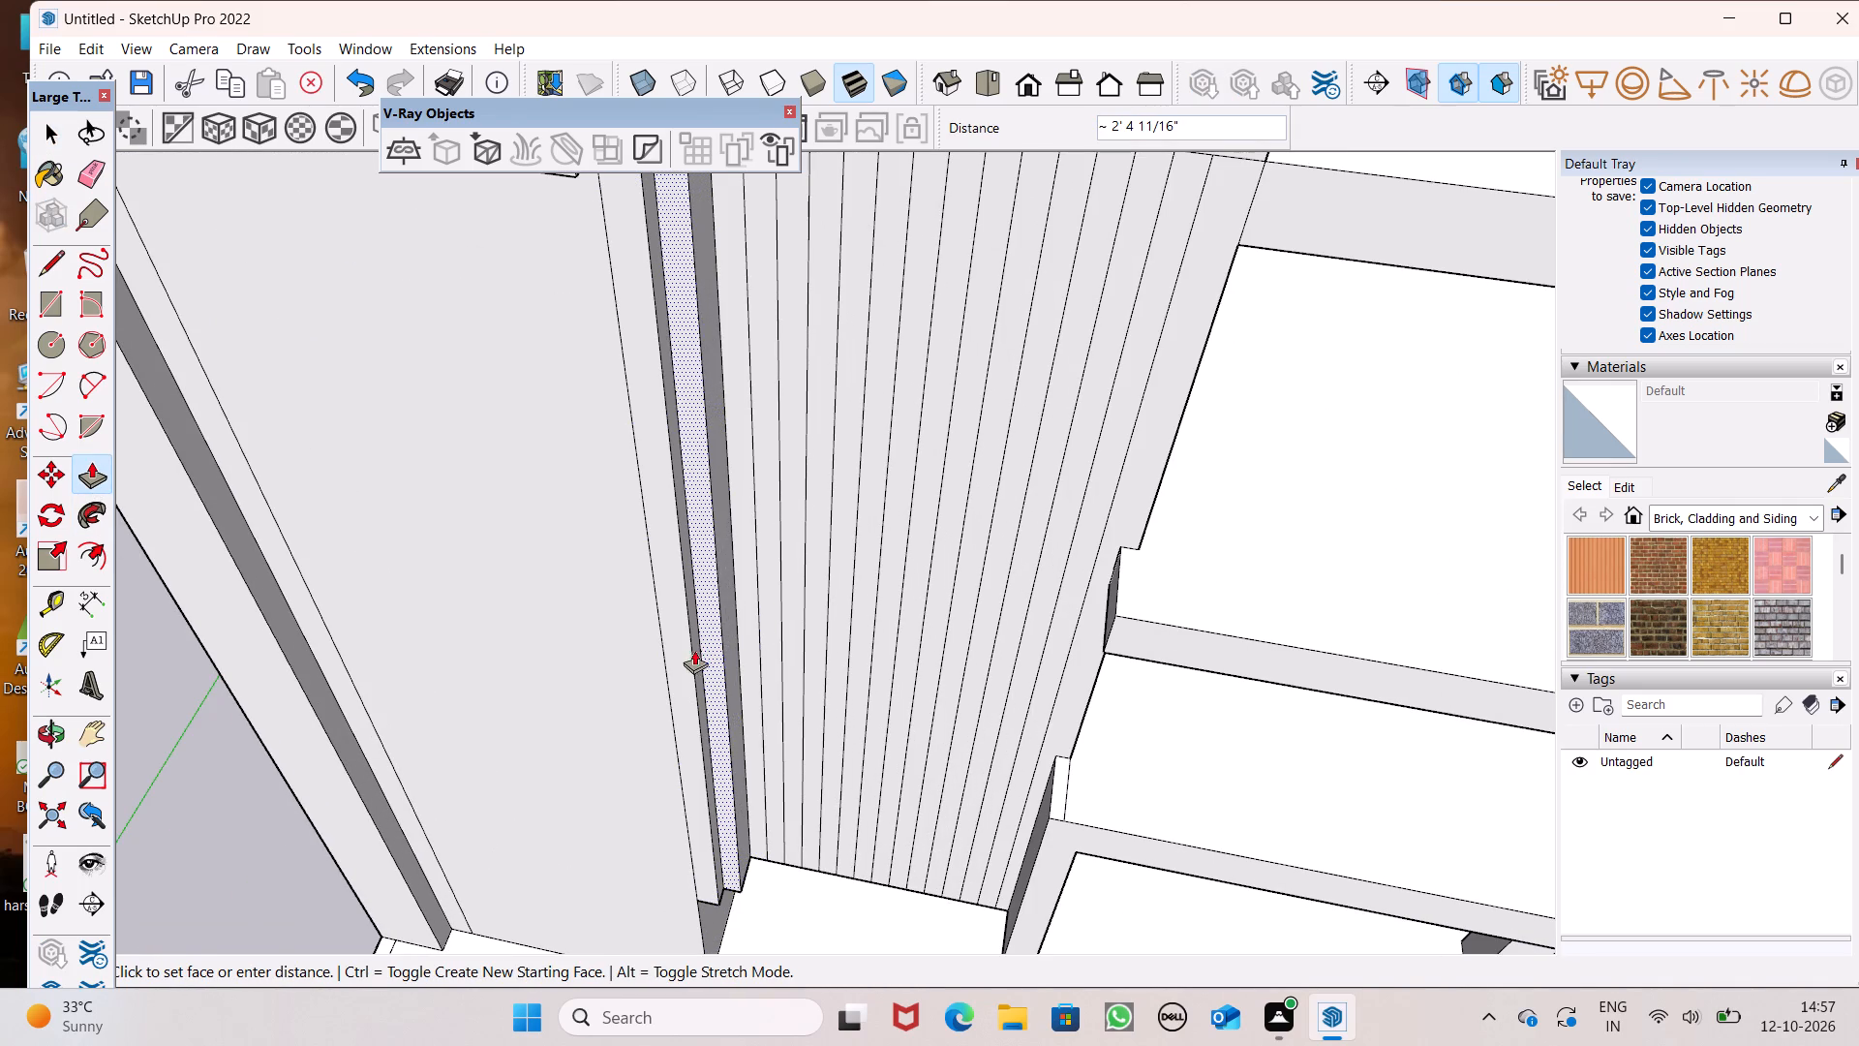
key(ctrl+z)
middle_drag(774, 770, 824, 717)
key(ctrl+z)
Pull out every other vertical strip of the middle wall, starting beside the bay, to make the first three fins about 1' deep.
scroll(805, 750, up, 1)
middle_drag(802, 751, 751, 767)
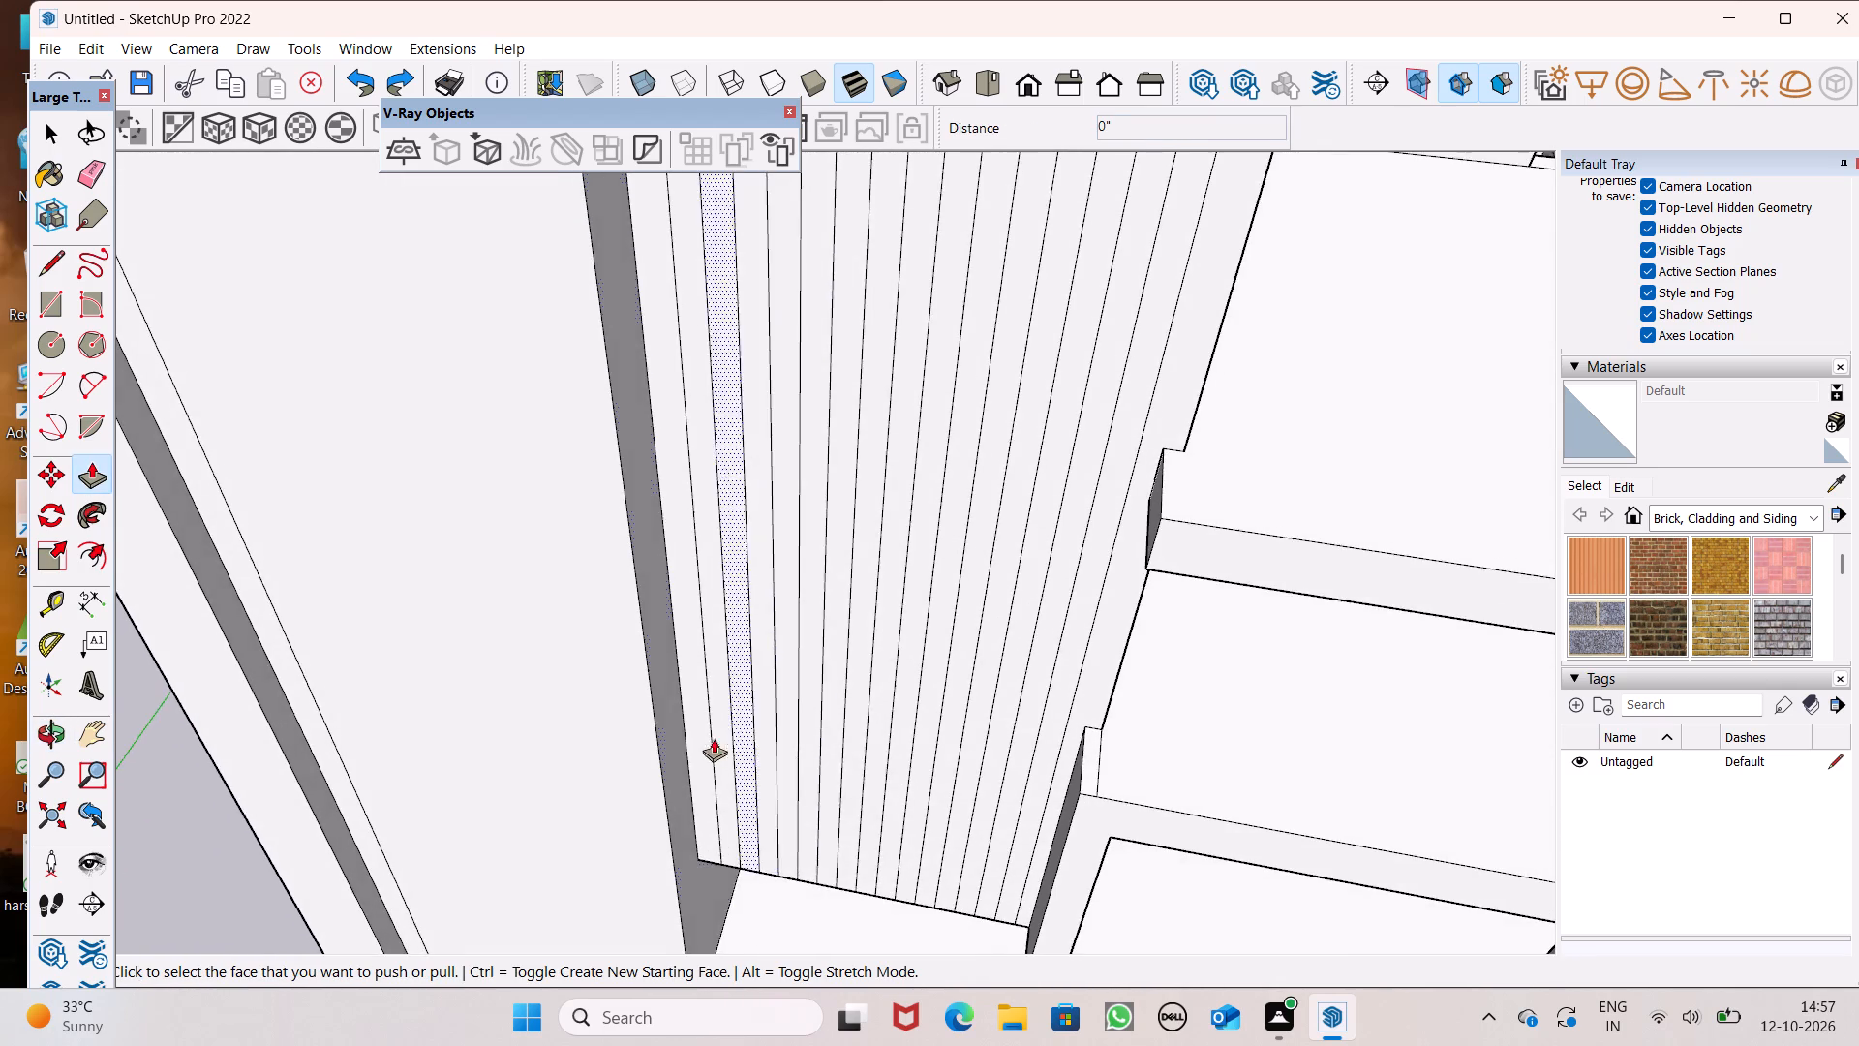
scroll(678, 723, up, 2)
drag(695, 702, 682, 728)
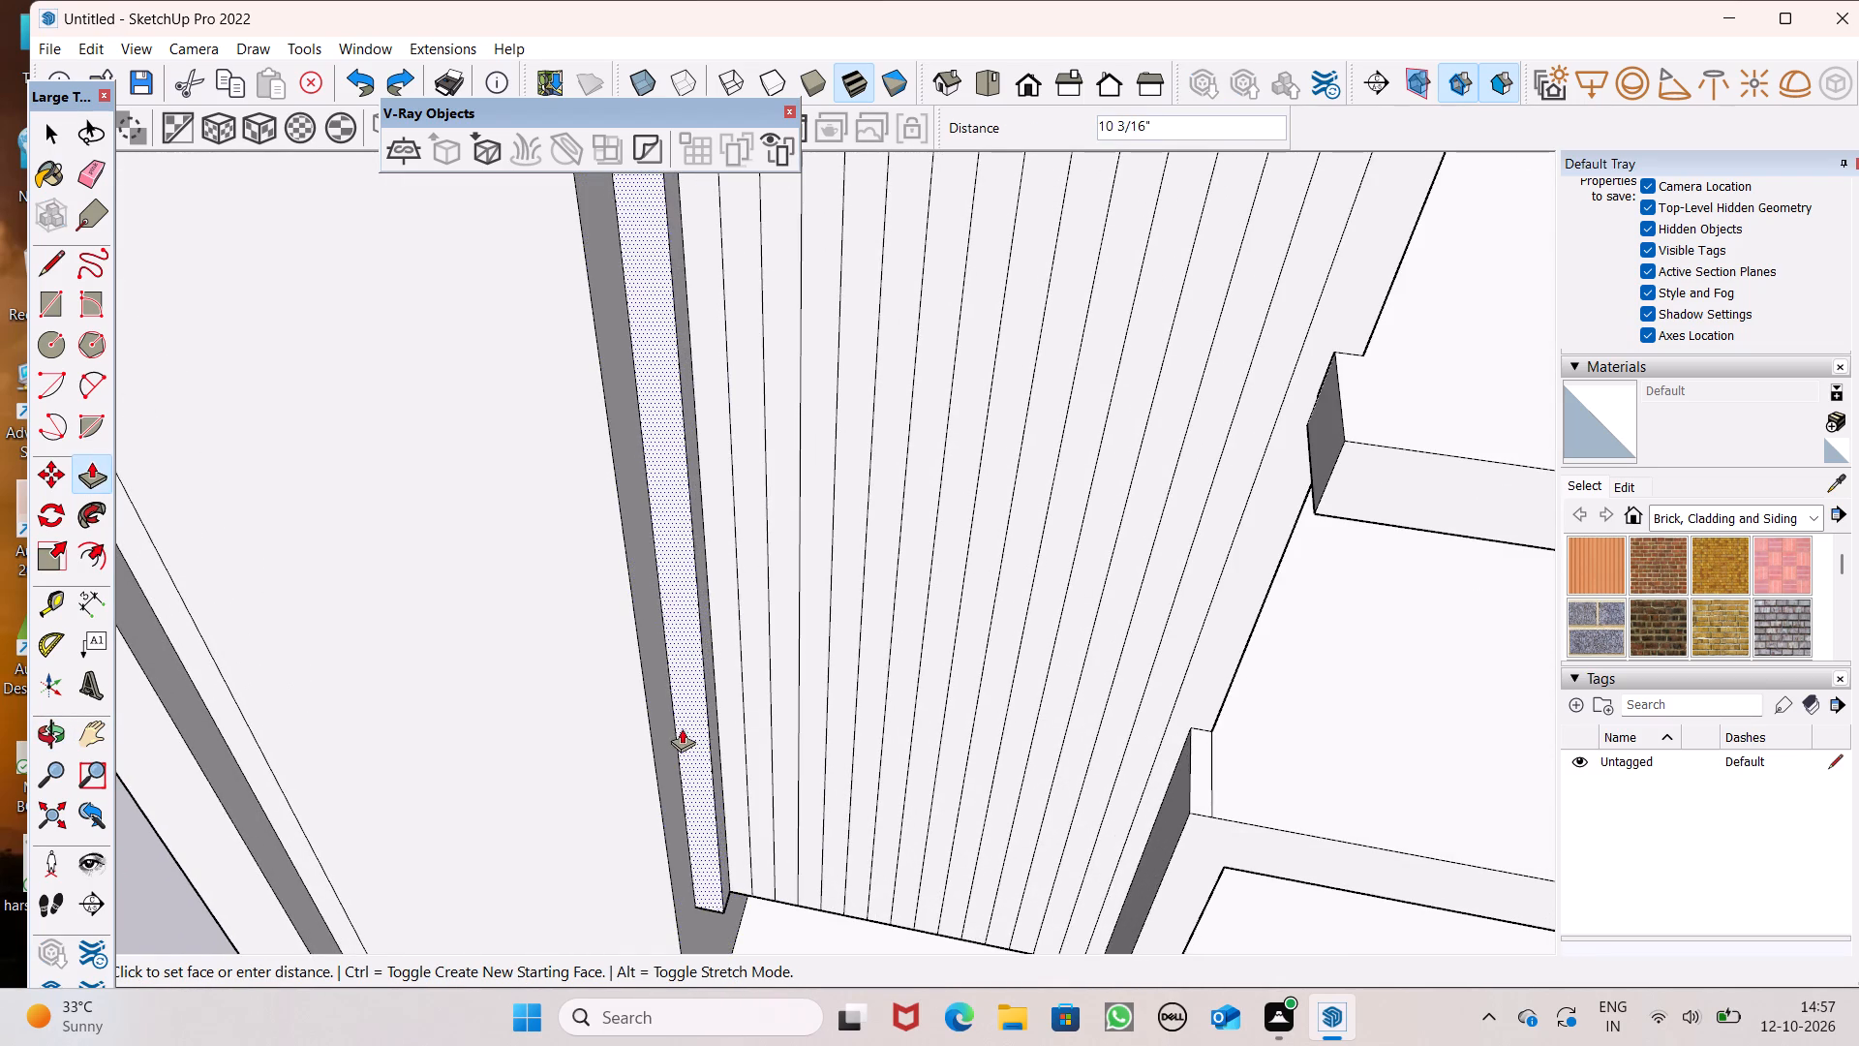
drag(682, 728, 679, 731)
drag(760, 702, 760, 726)
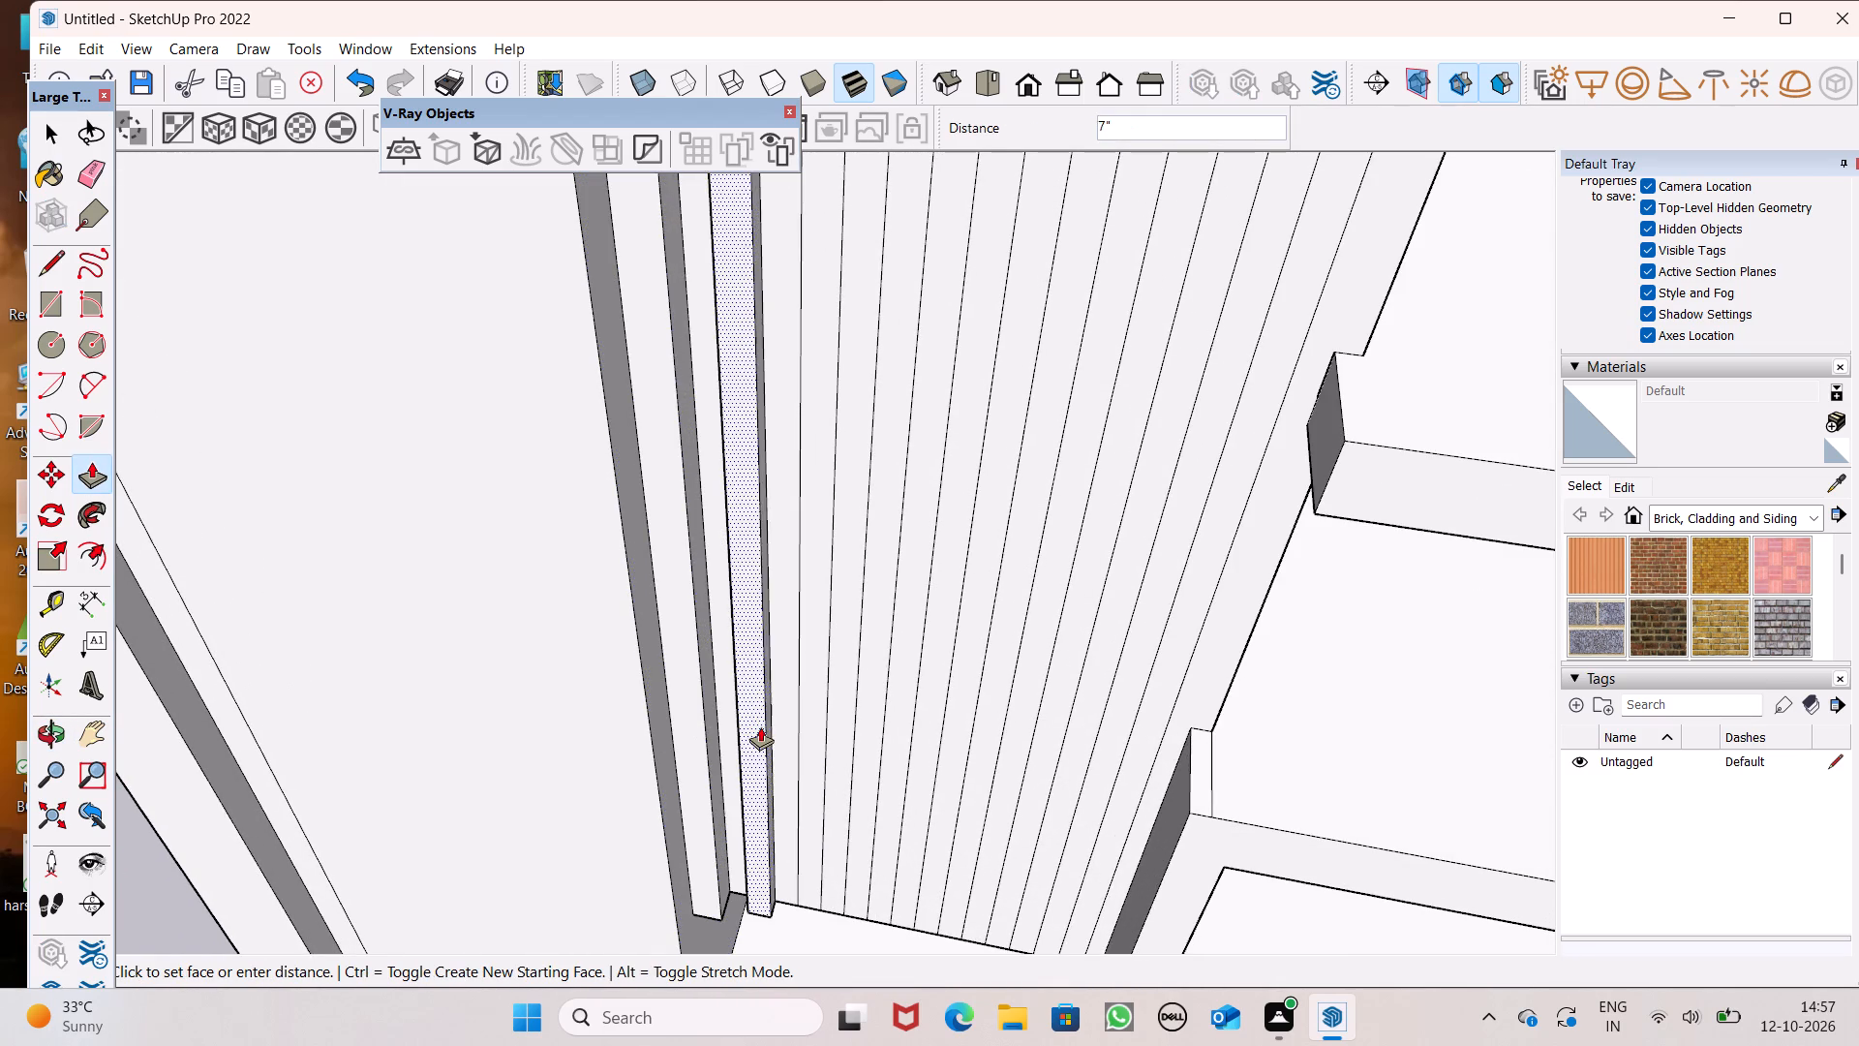
drag(760, 726, 696, 743)
scroll(755, 698, down, 5)
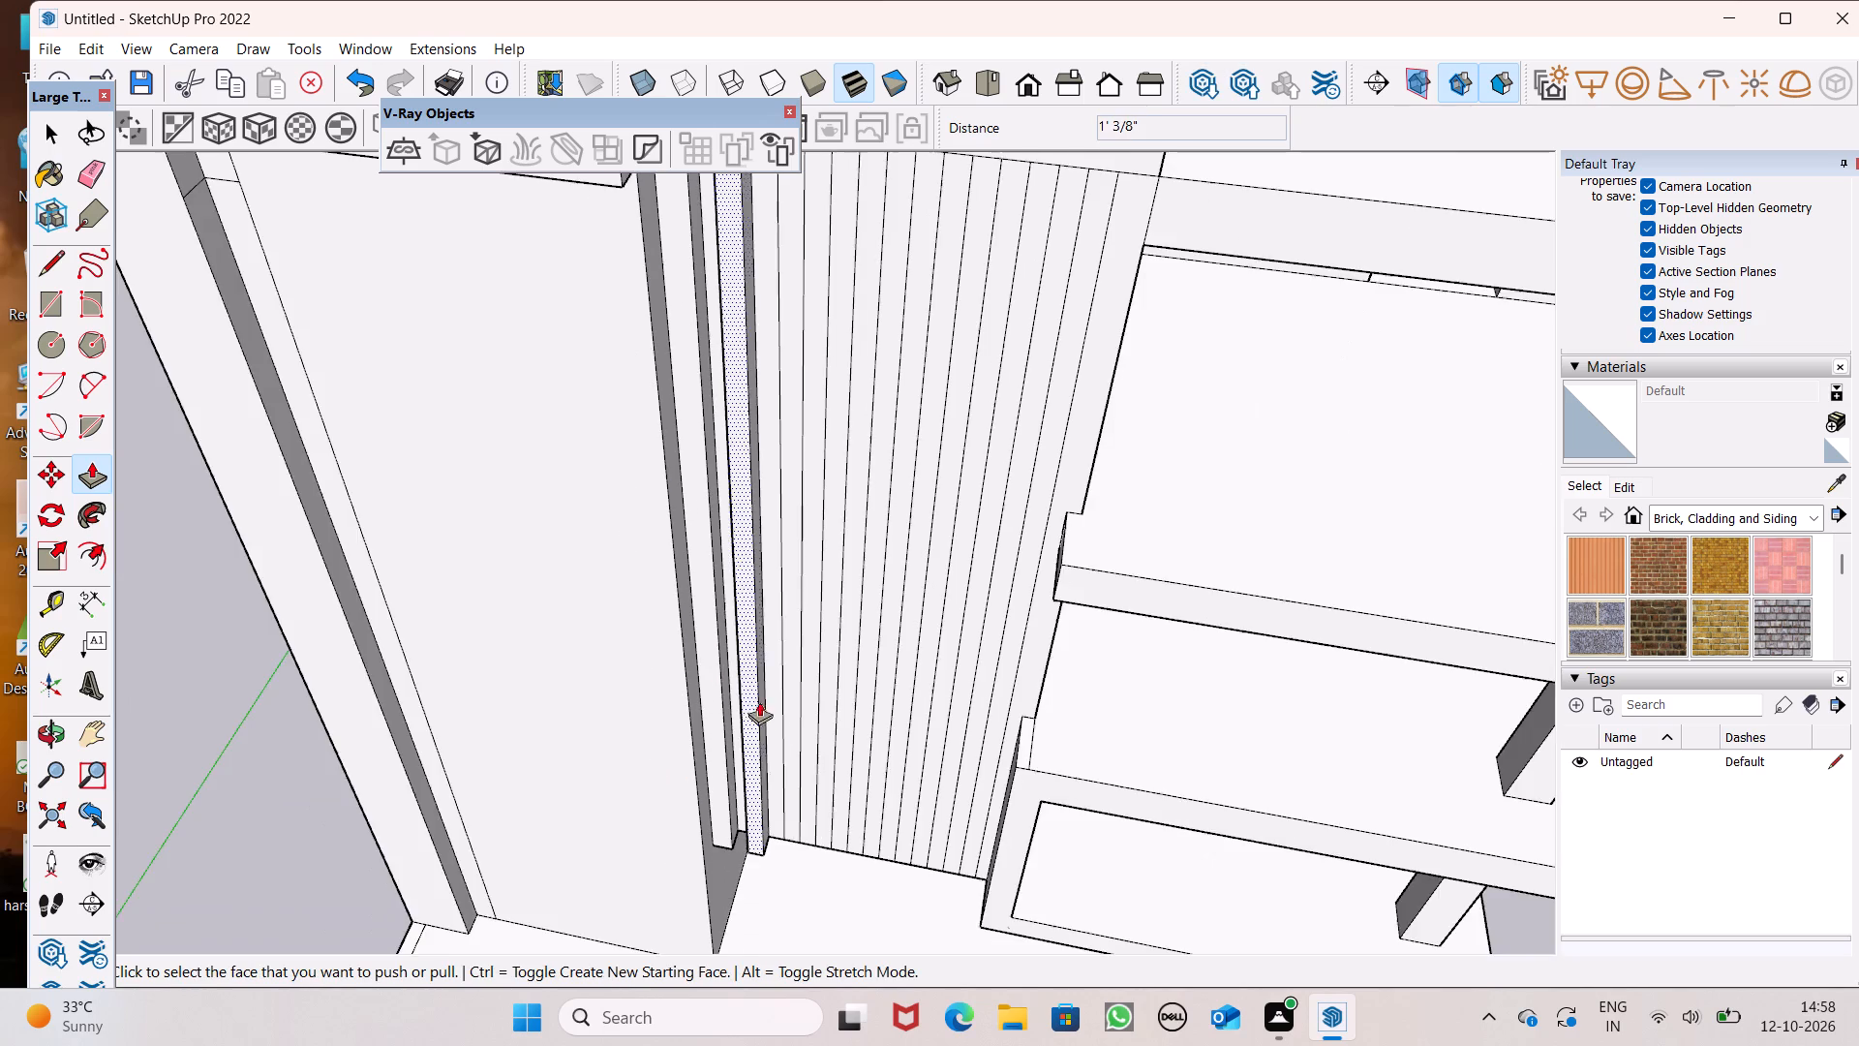
middle_drag(776, 748, 863, 637)
scroll(856, 684, up, 7)
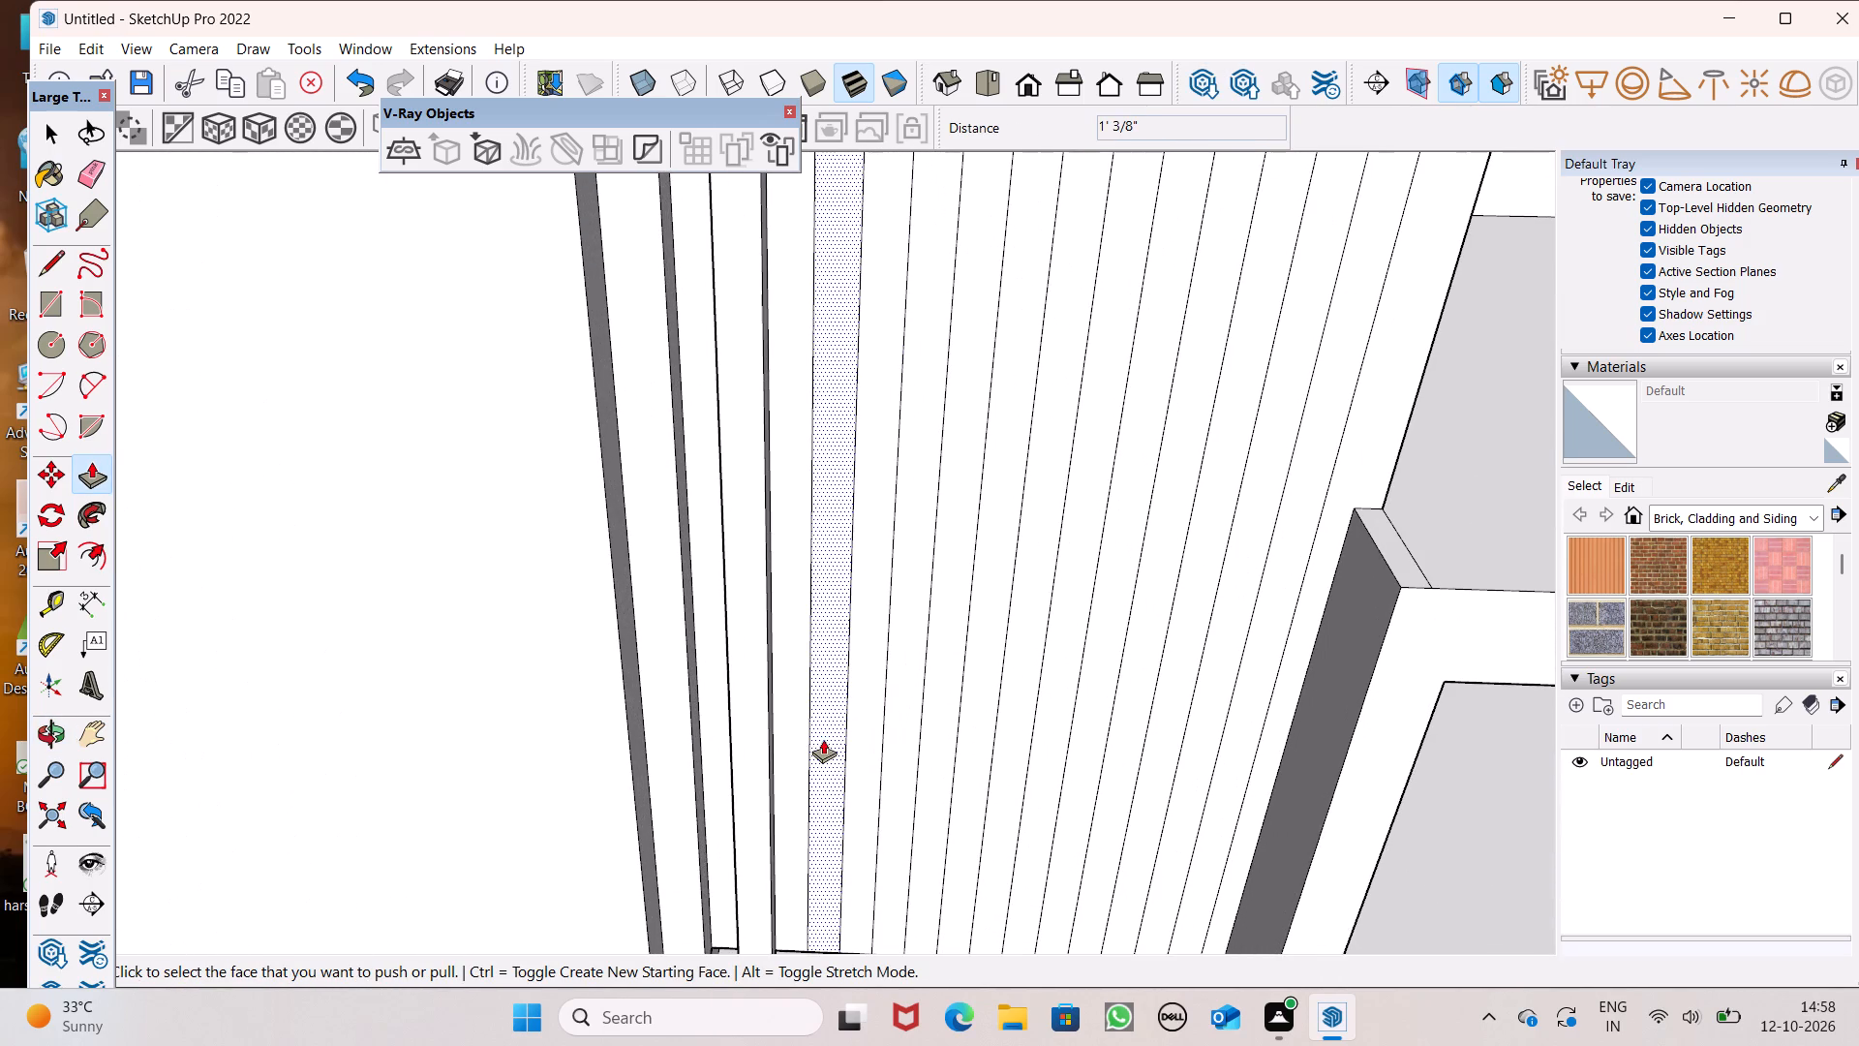
drag(823, 739, 766, 787)
scroll(807, 687, down, 5)
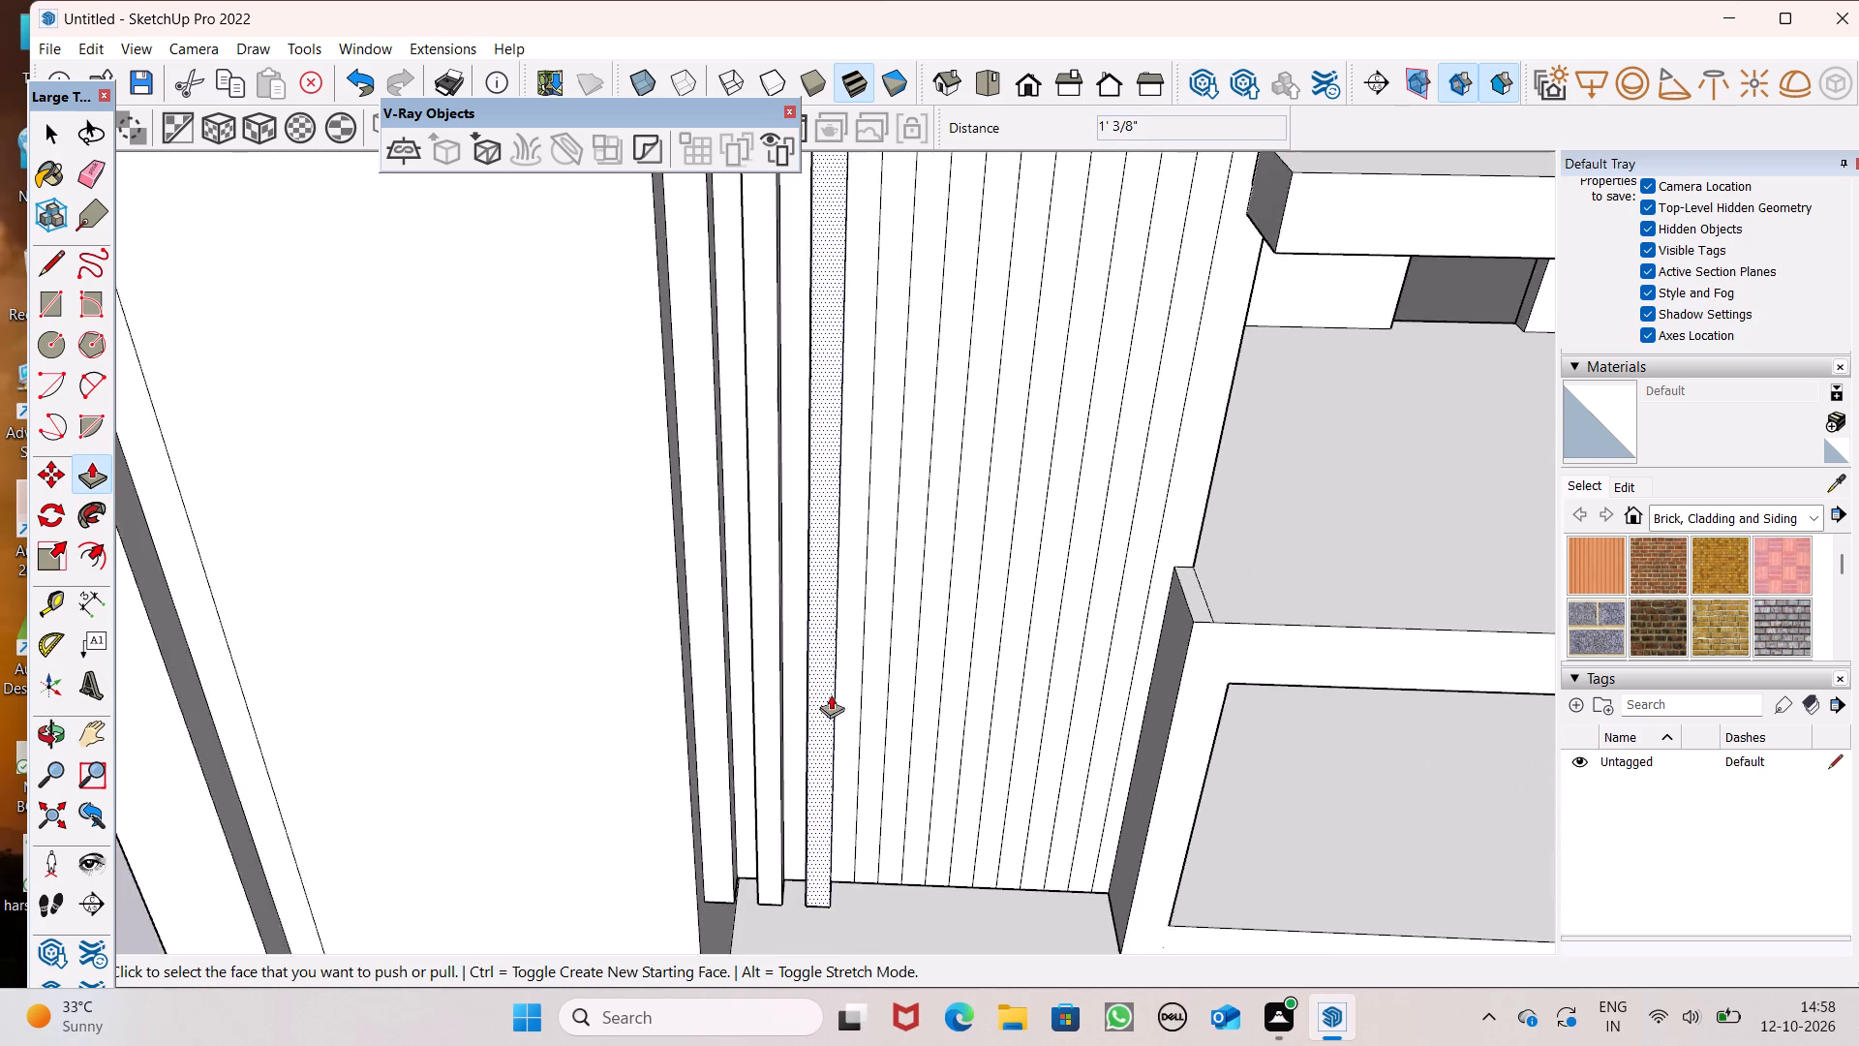
Pull out the next three alternate strips of the middle wall by 11 13/16" to form the fourth to sixth fins.
middle_drag(839, 788, 663, 933)
scroll(709, 892, up, 3)
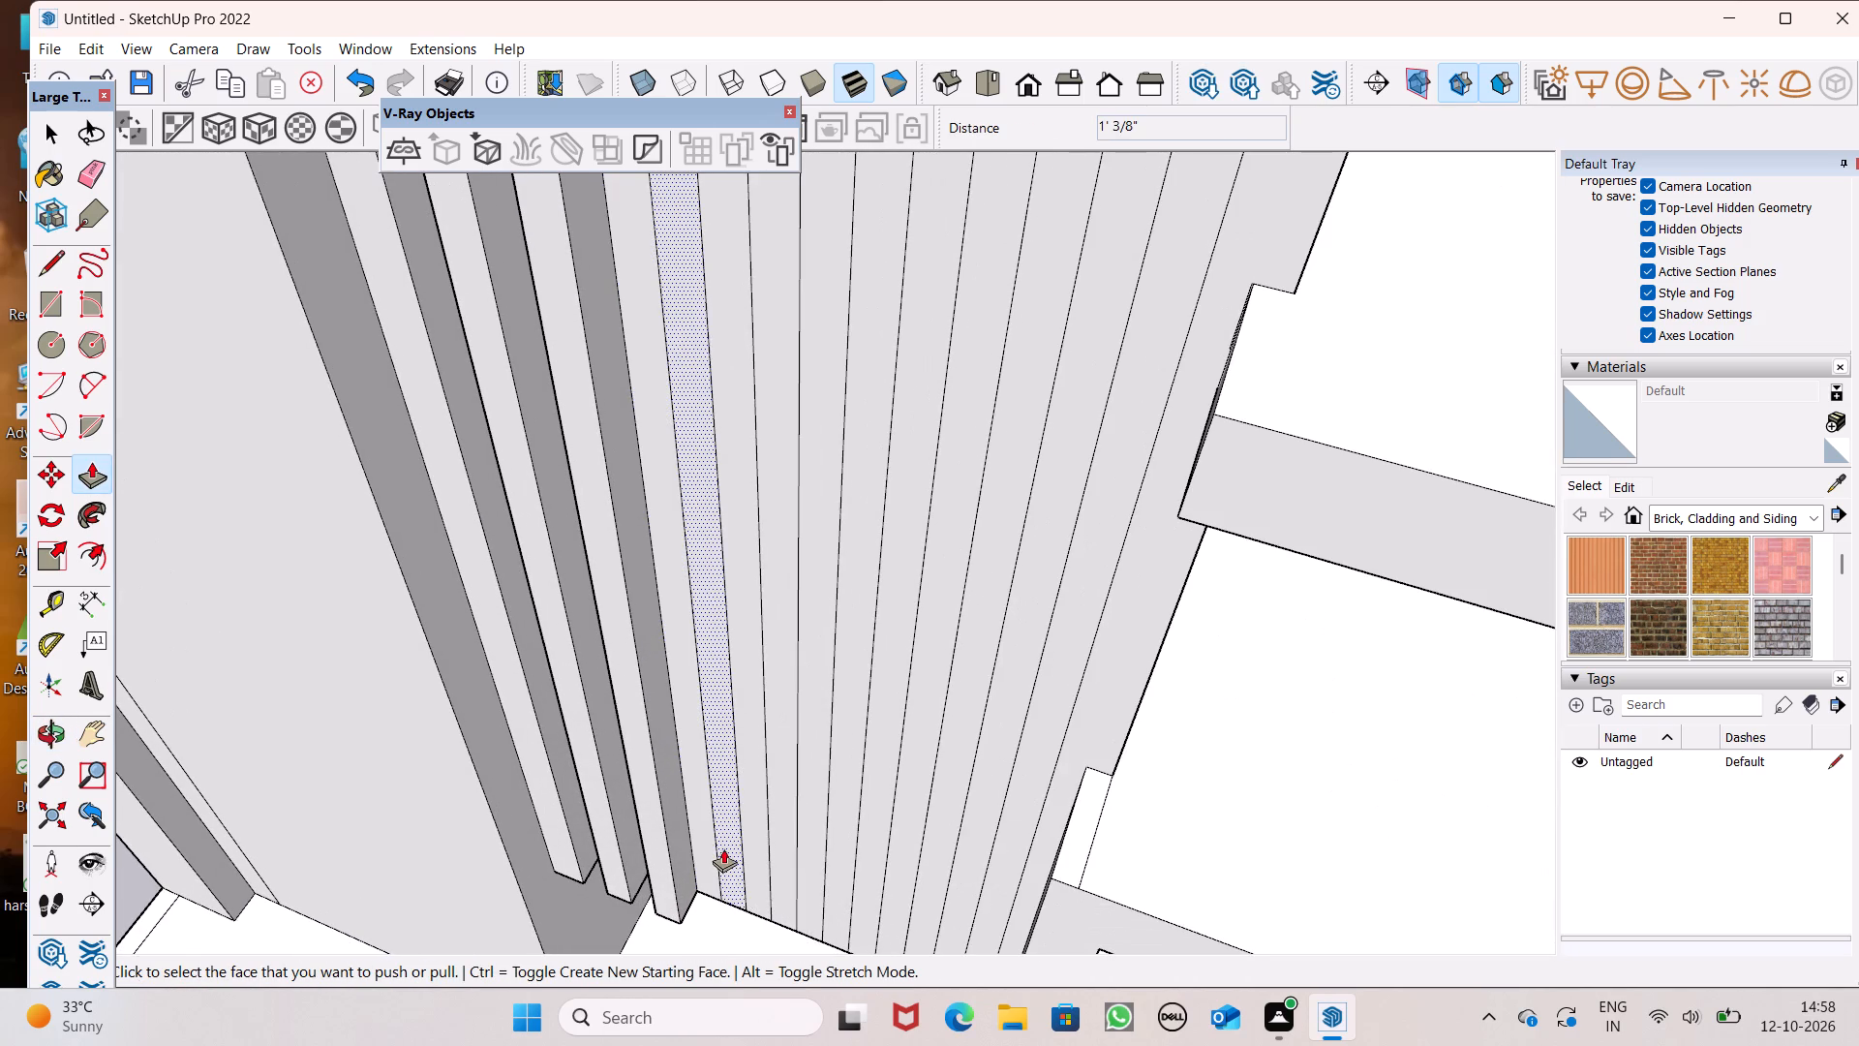
drag(722, 848, 682, 869)
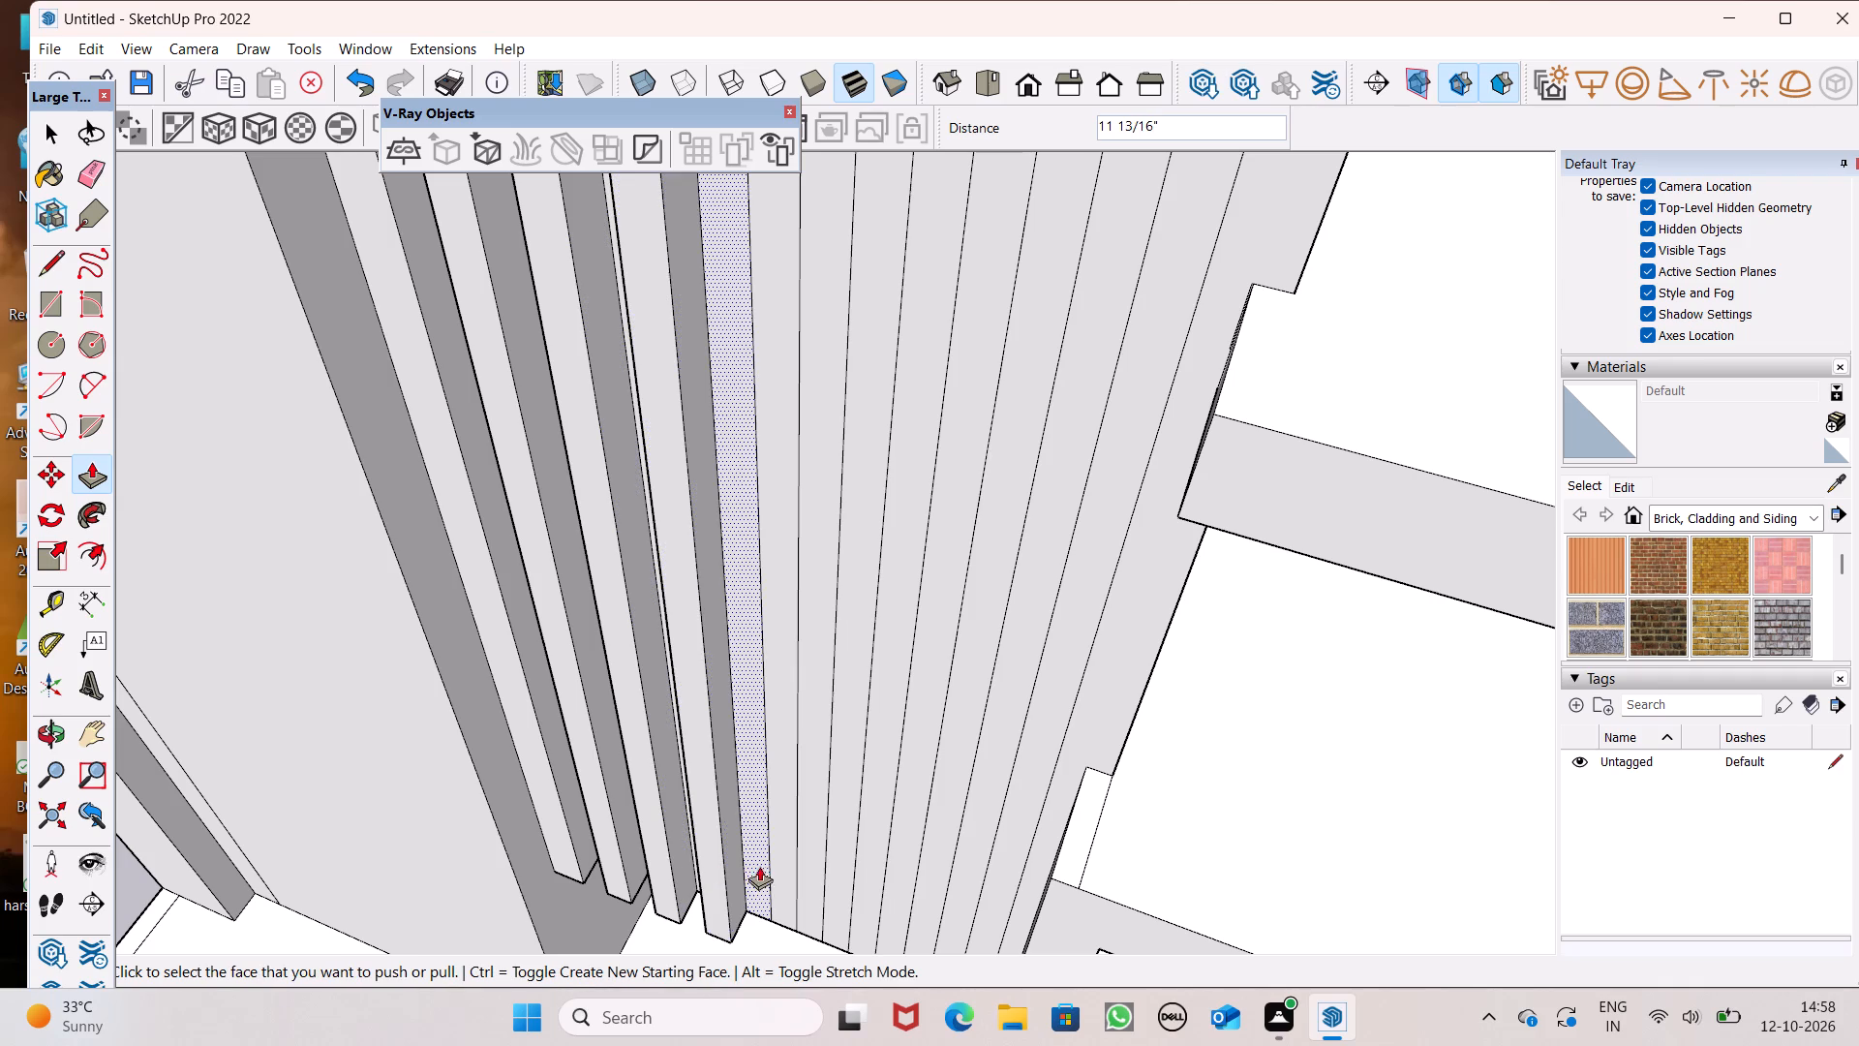
drag(795, 864, 738, 896)
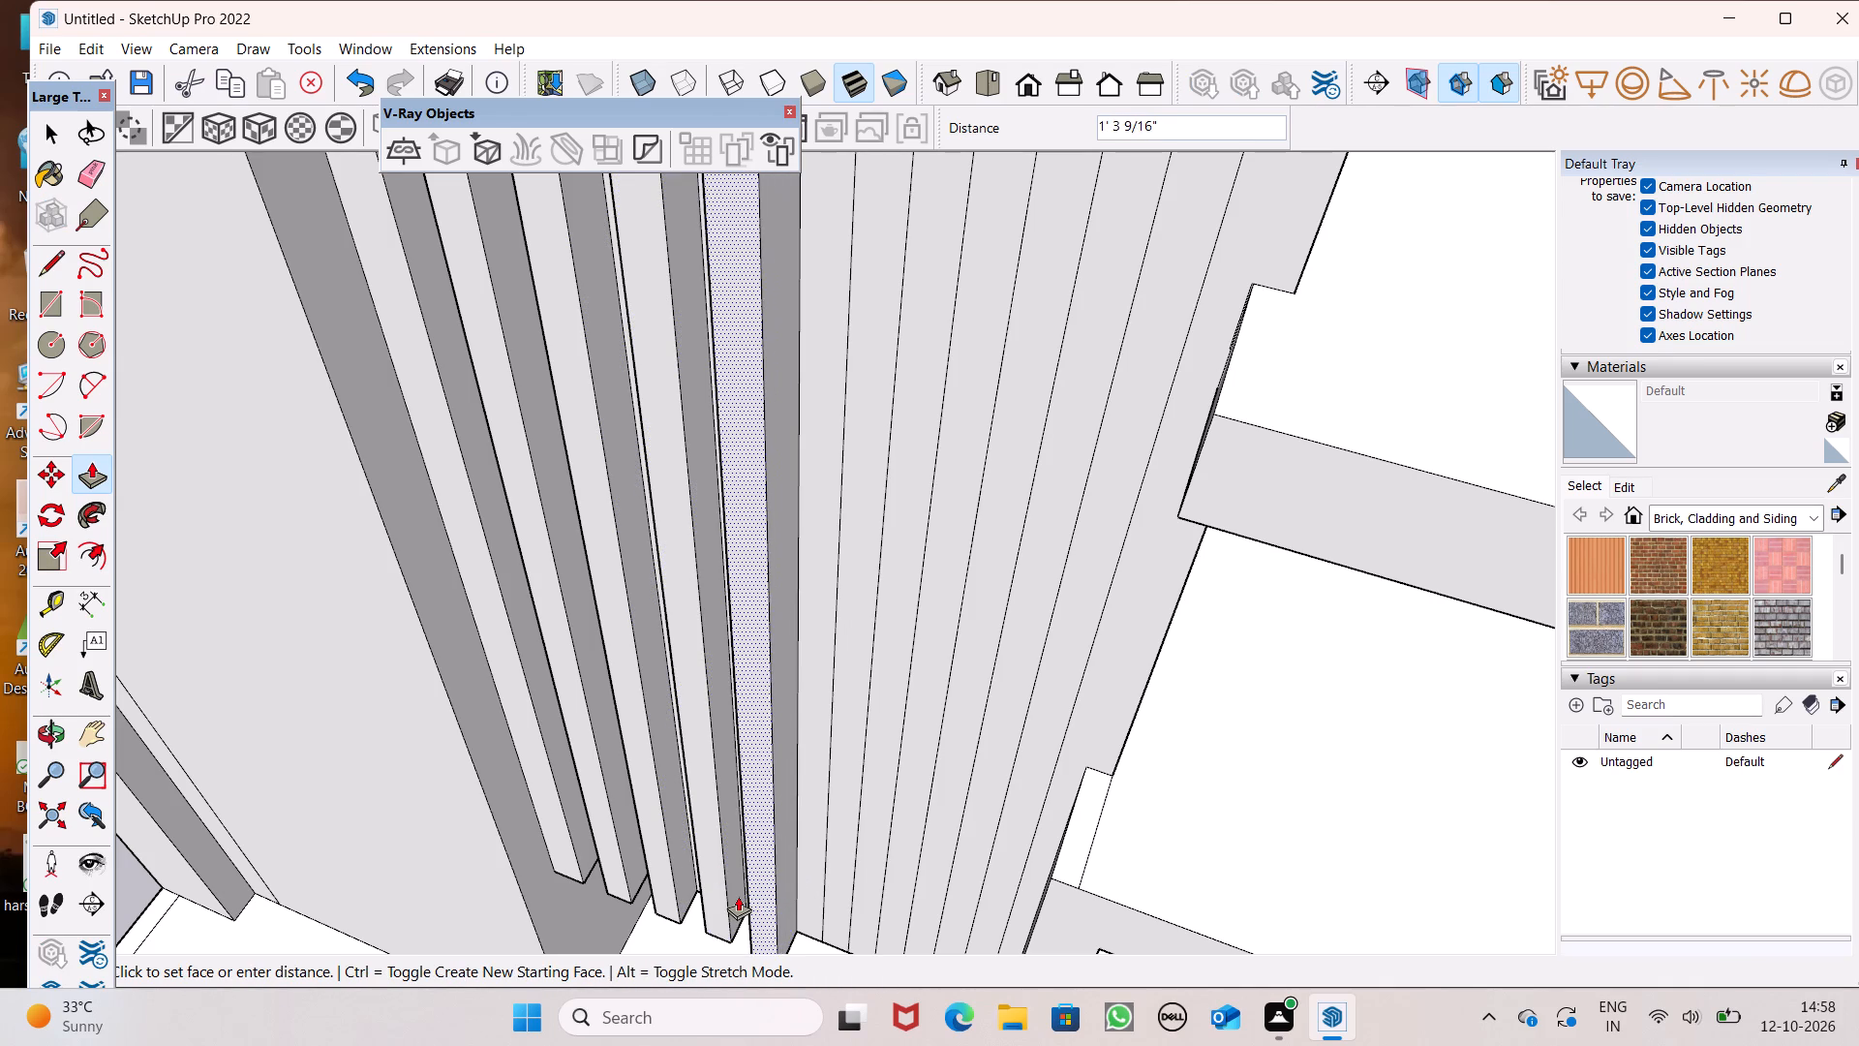
drag(738, 896, 724, 896)
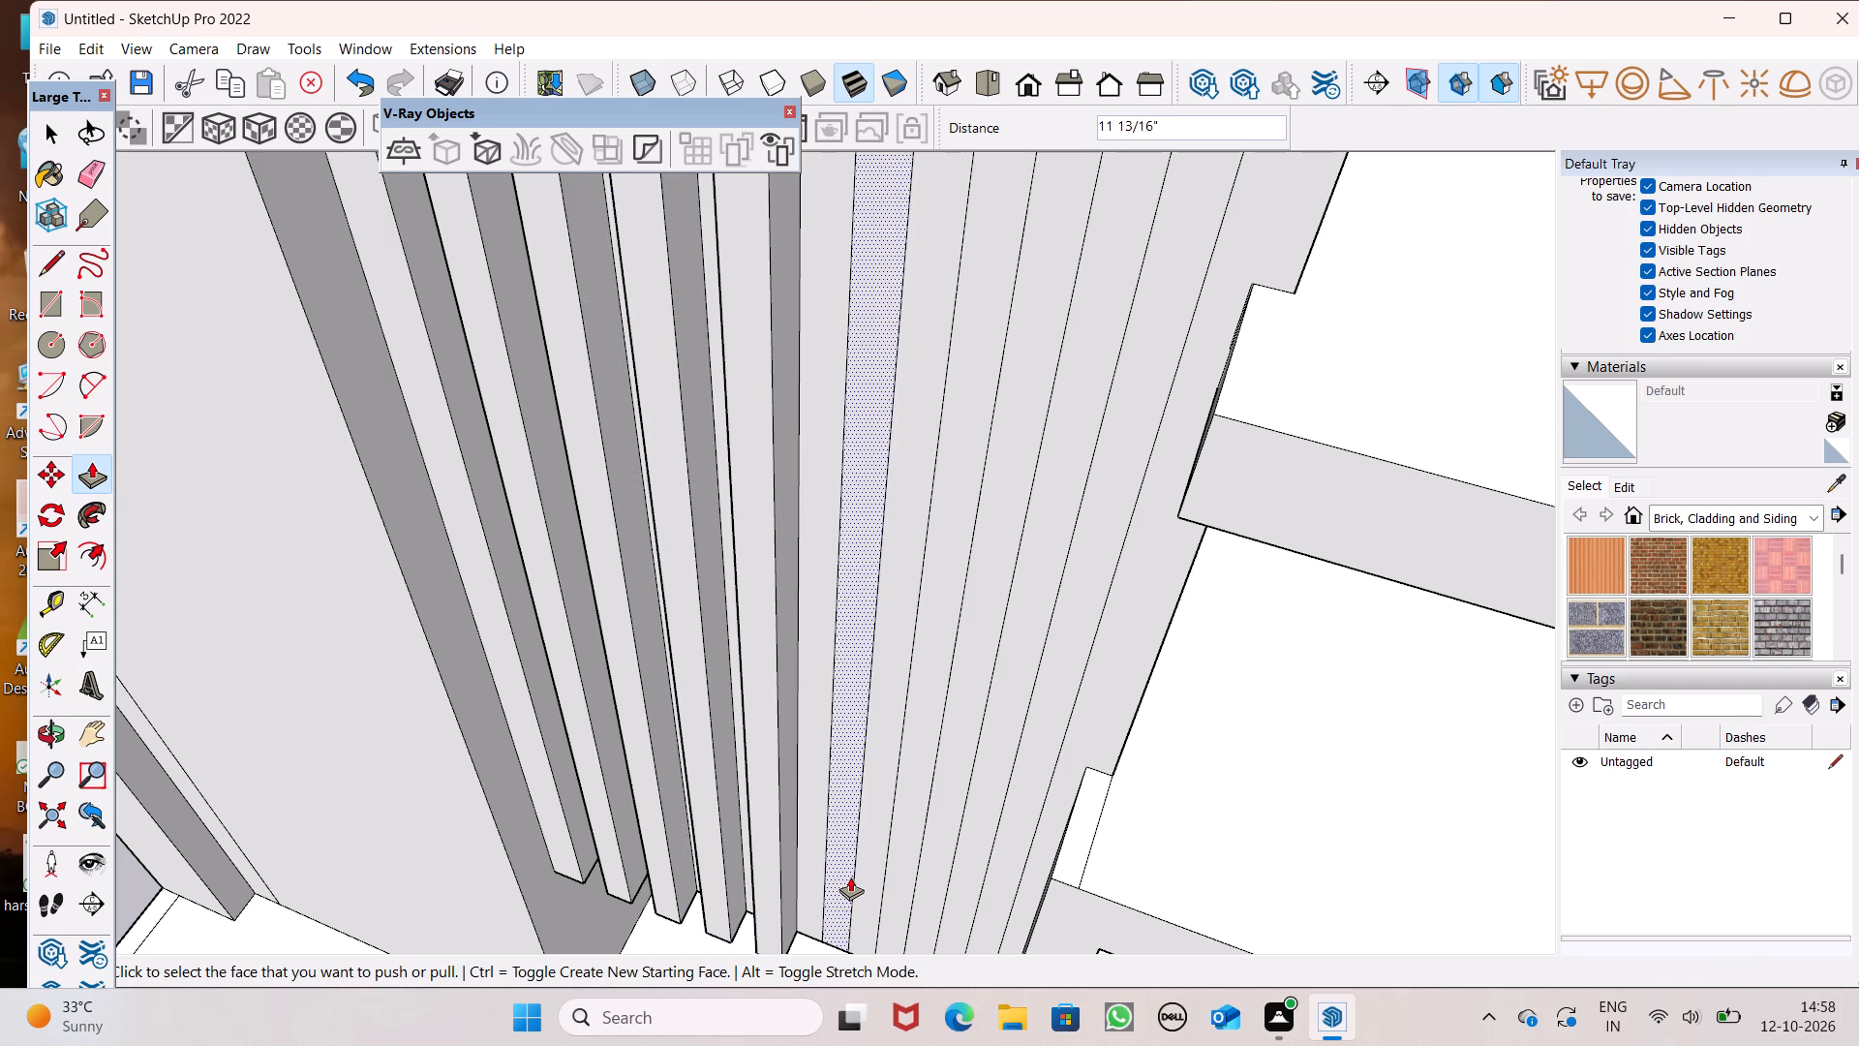
drag(850, 877, 744, 896)
scroll(757, 849, down, 4)
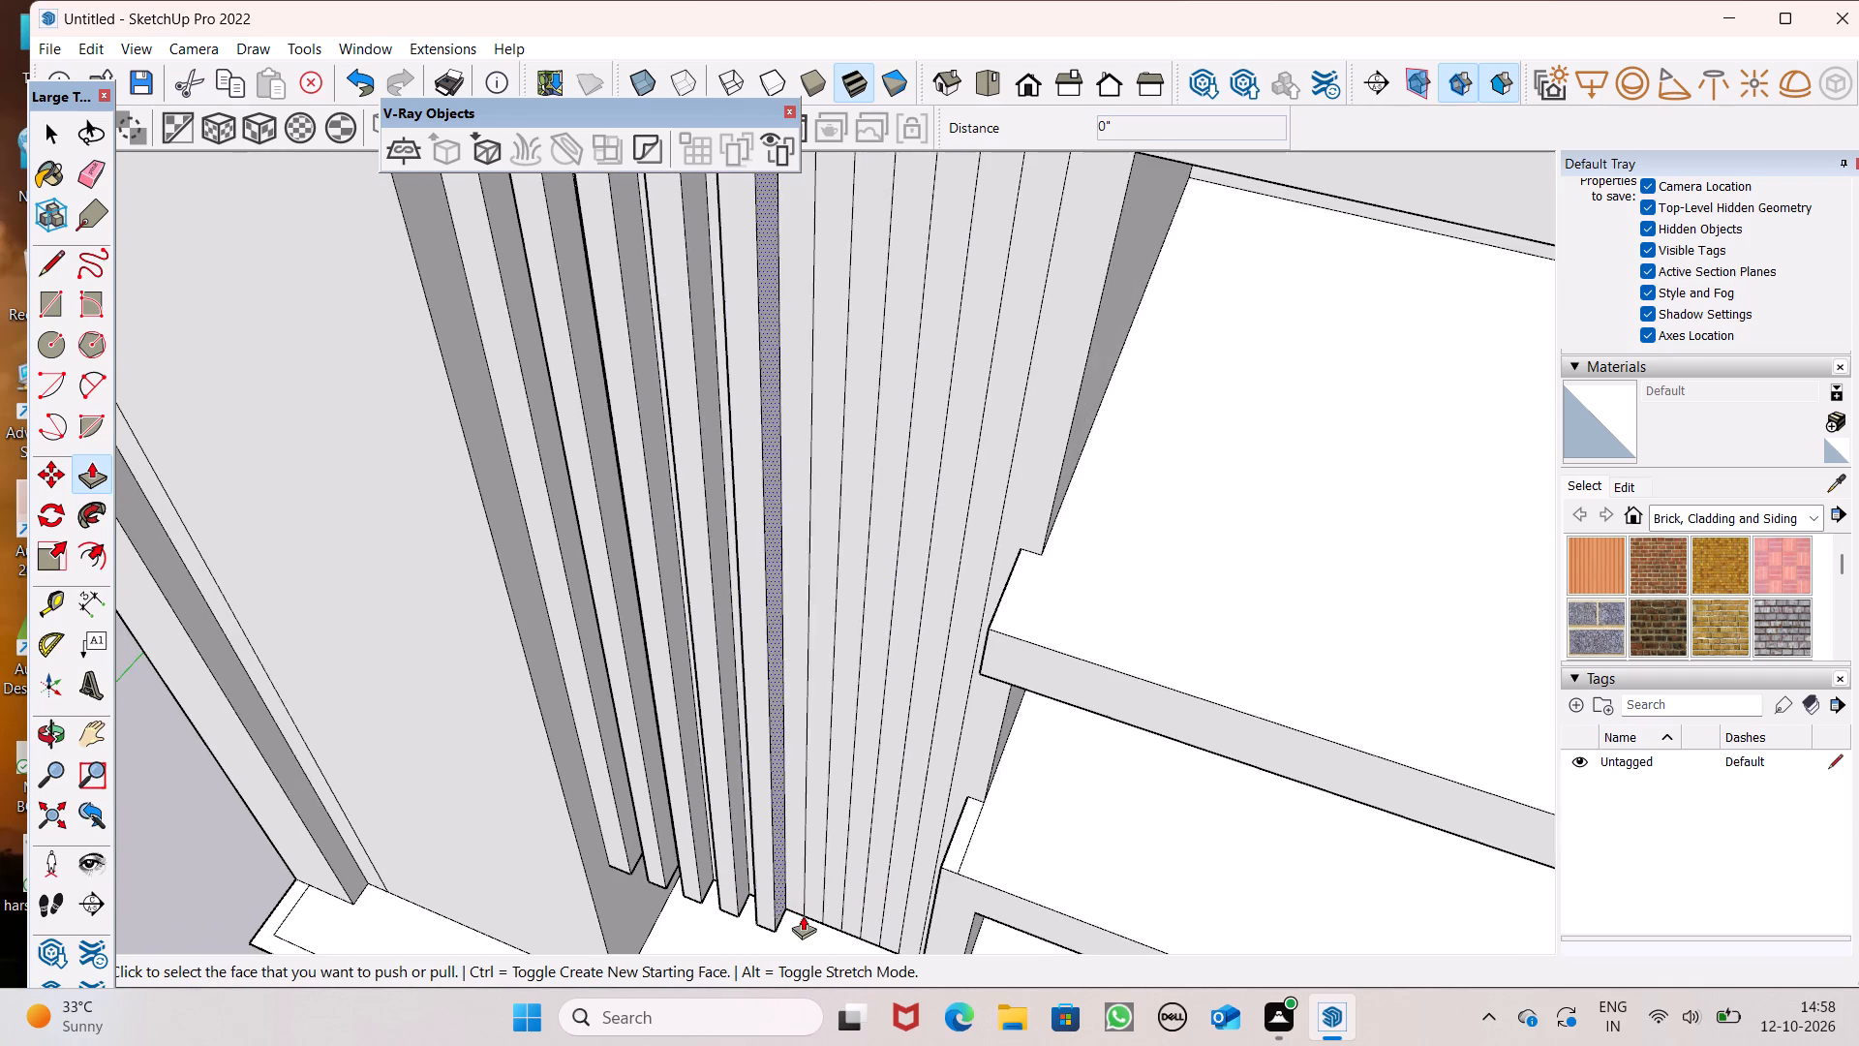
scroll(803, 915, up, 6)
drag(820, 895, 762, 911)
drag(827, 846, 750, 904)
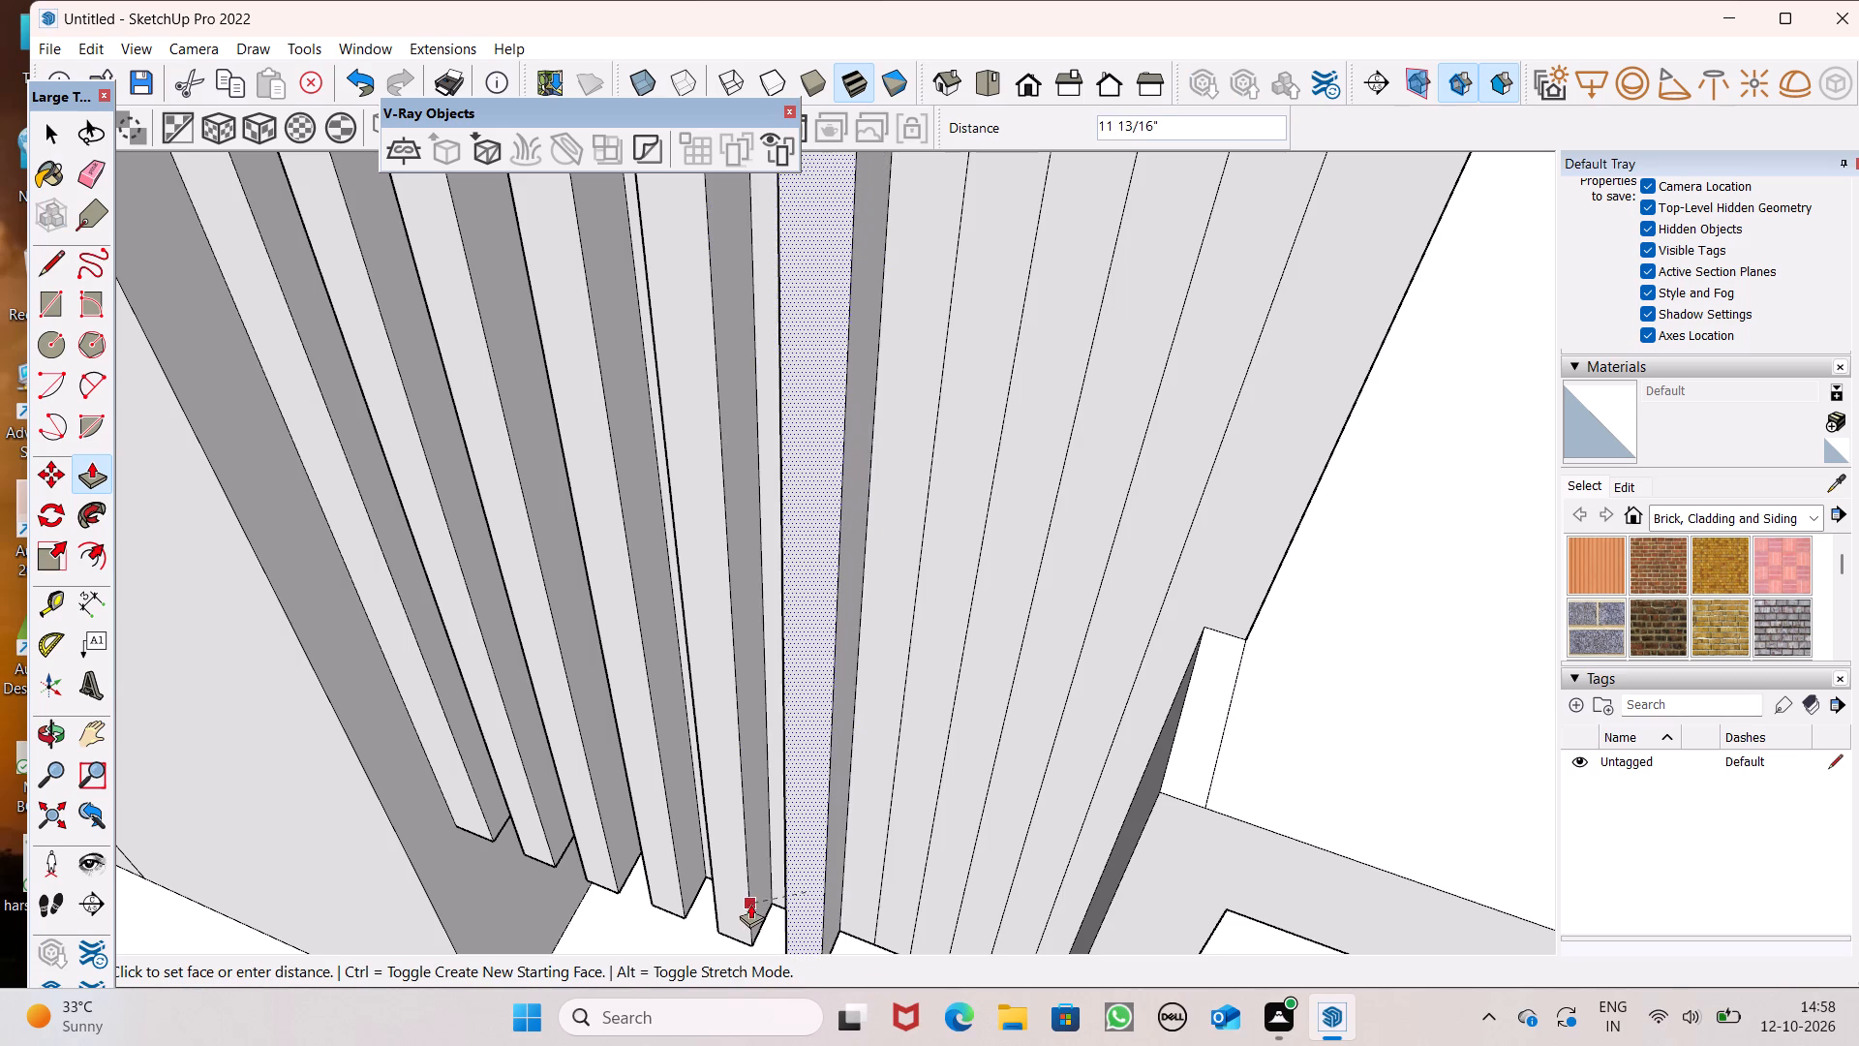
drag(750, 904, 749, 905)
Pull out the next two alternate strips toward the balconies by 11 13/16" to form the seventh and eighth fins.
drag(897, 855, 829, 885)
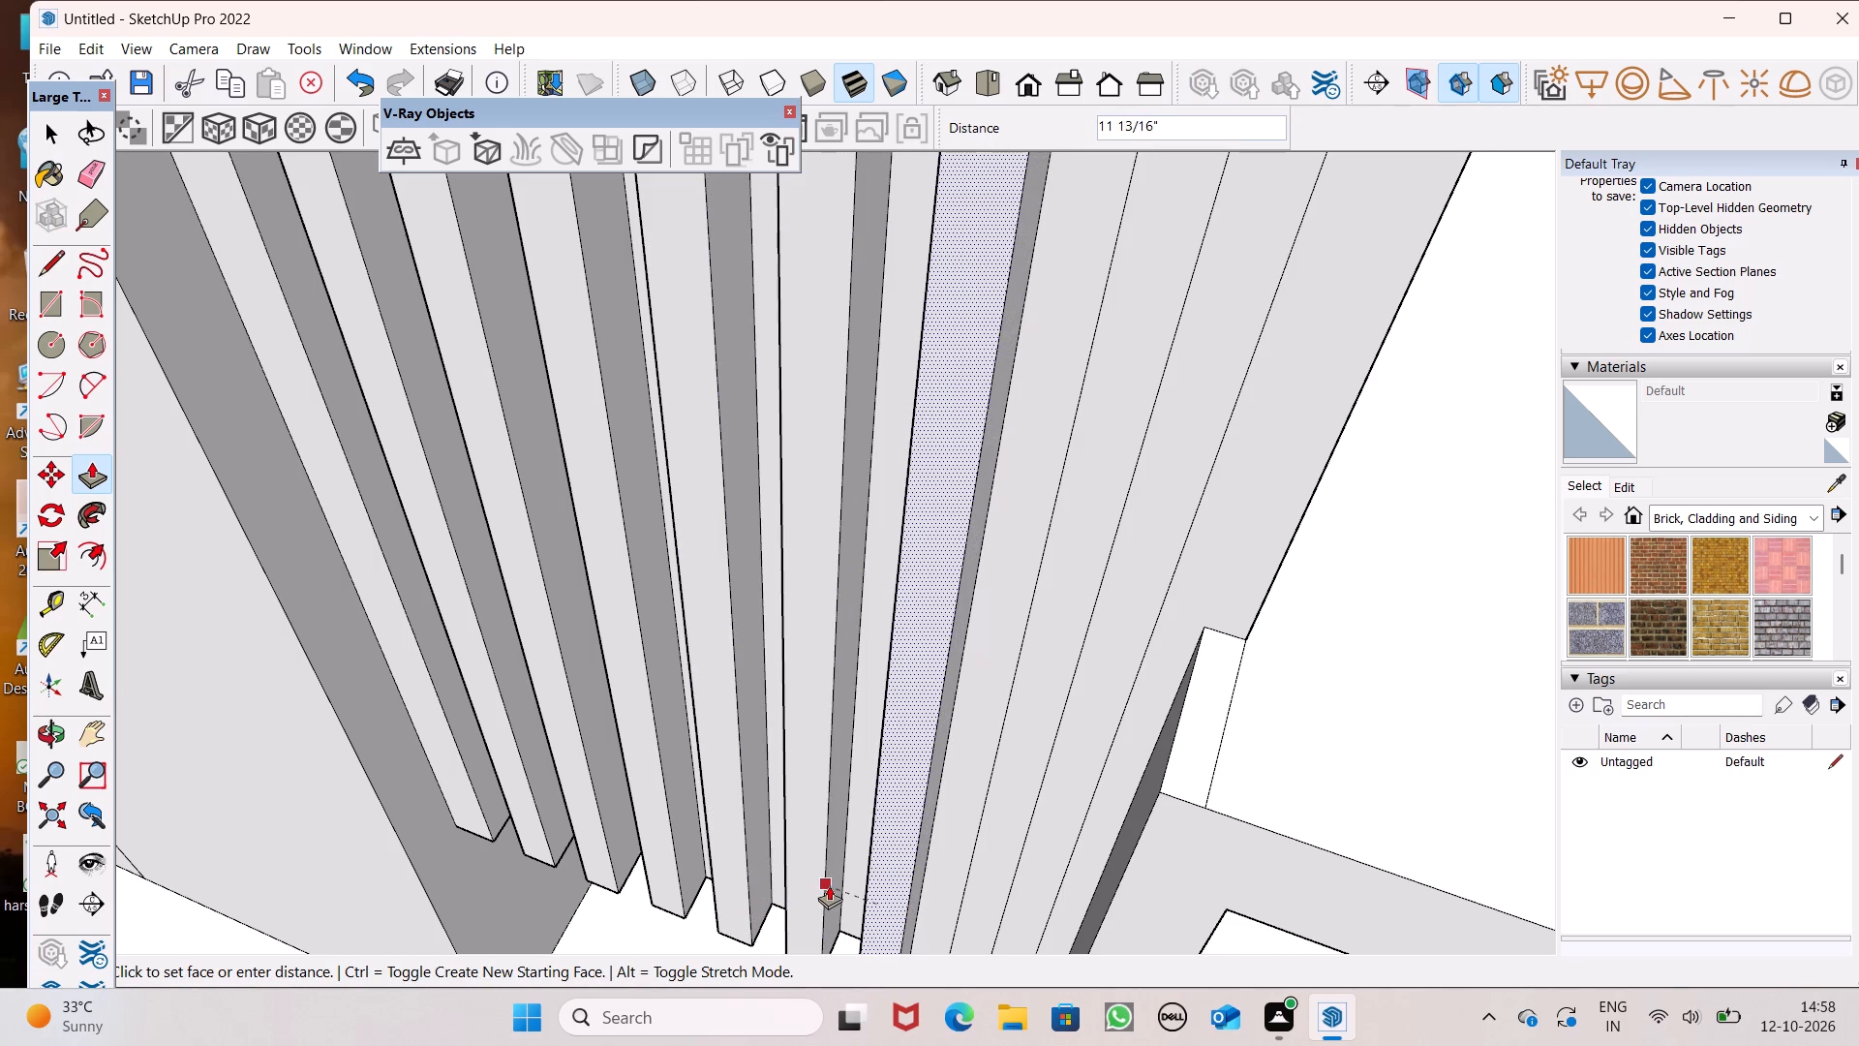
drag(829, 885, 823, 886)
scroll(782, 844, down, 7)
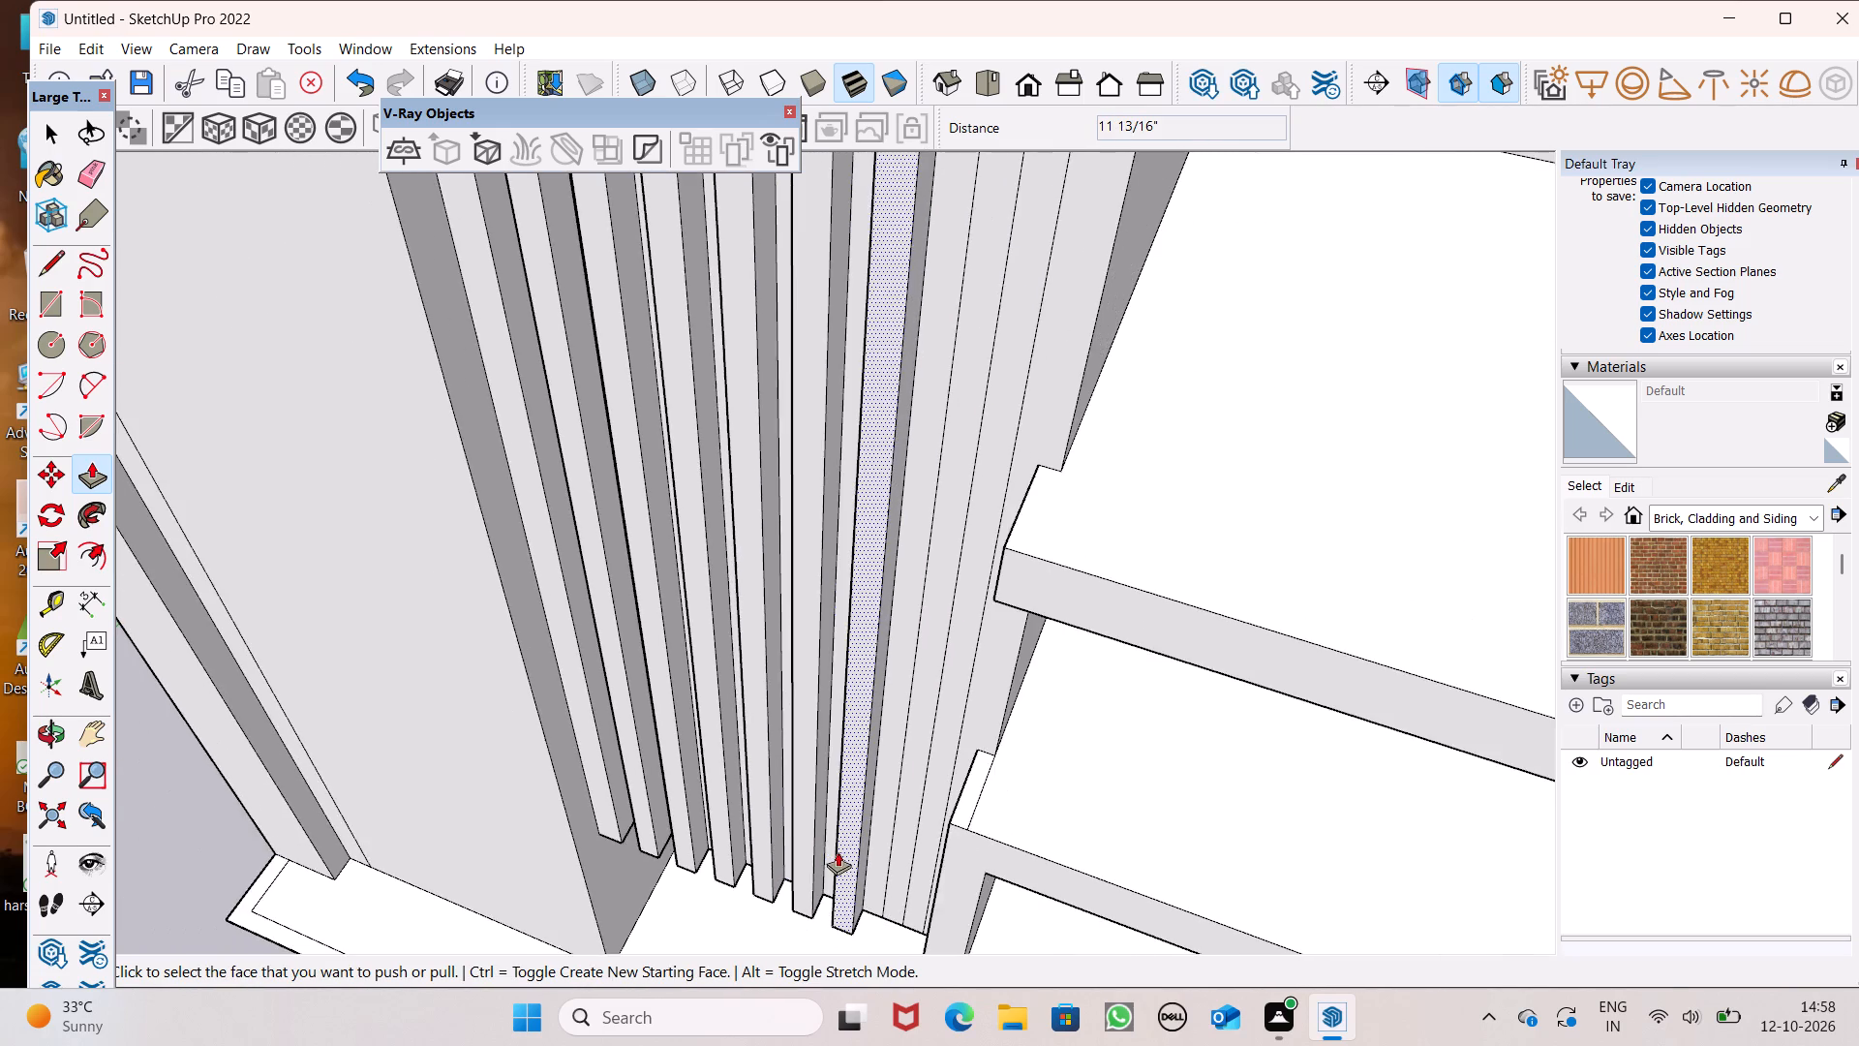
scroll(841, 856, down, 7)
scroll(872, 882, up, 7)
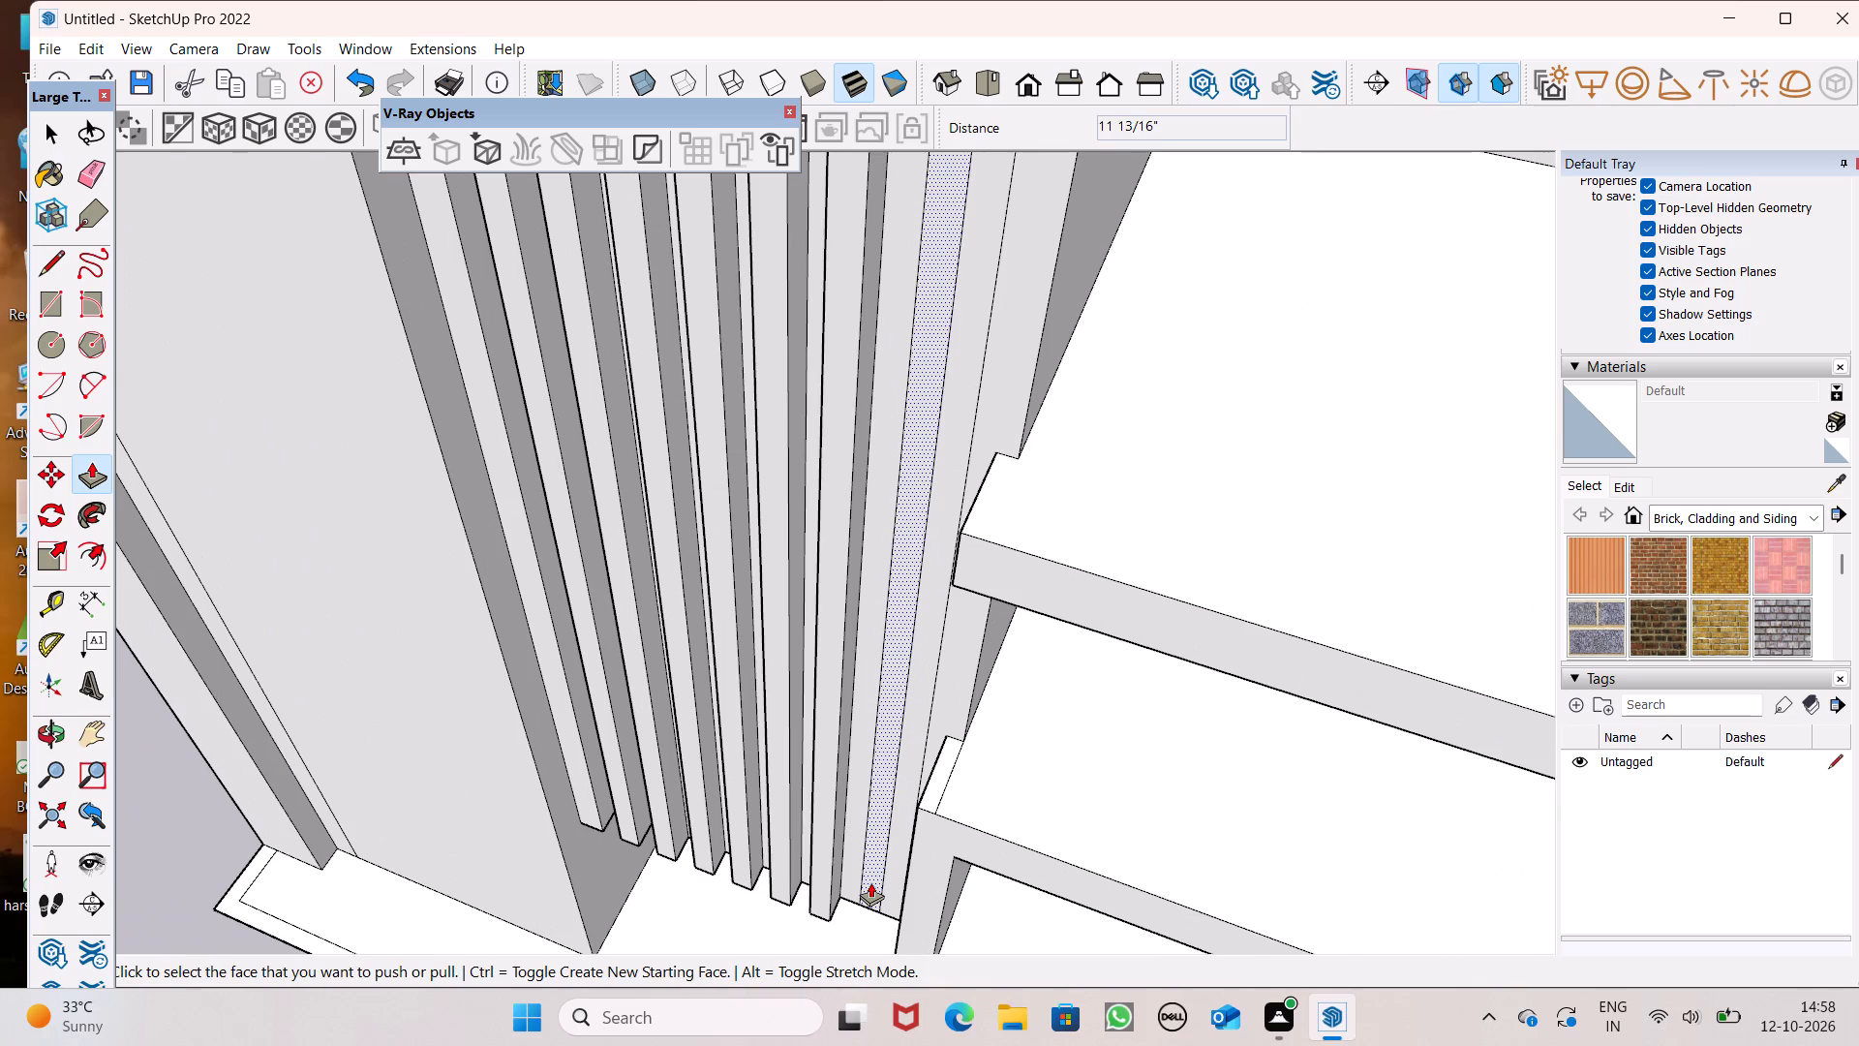
drag(869, 881, 820, 908)
scroll(827, 889, down, 7)
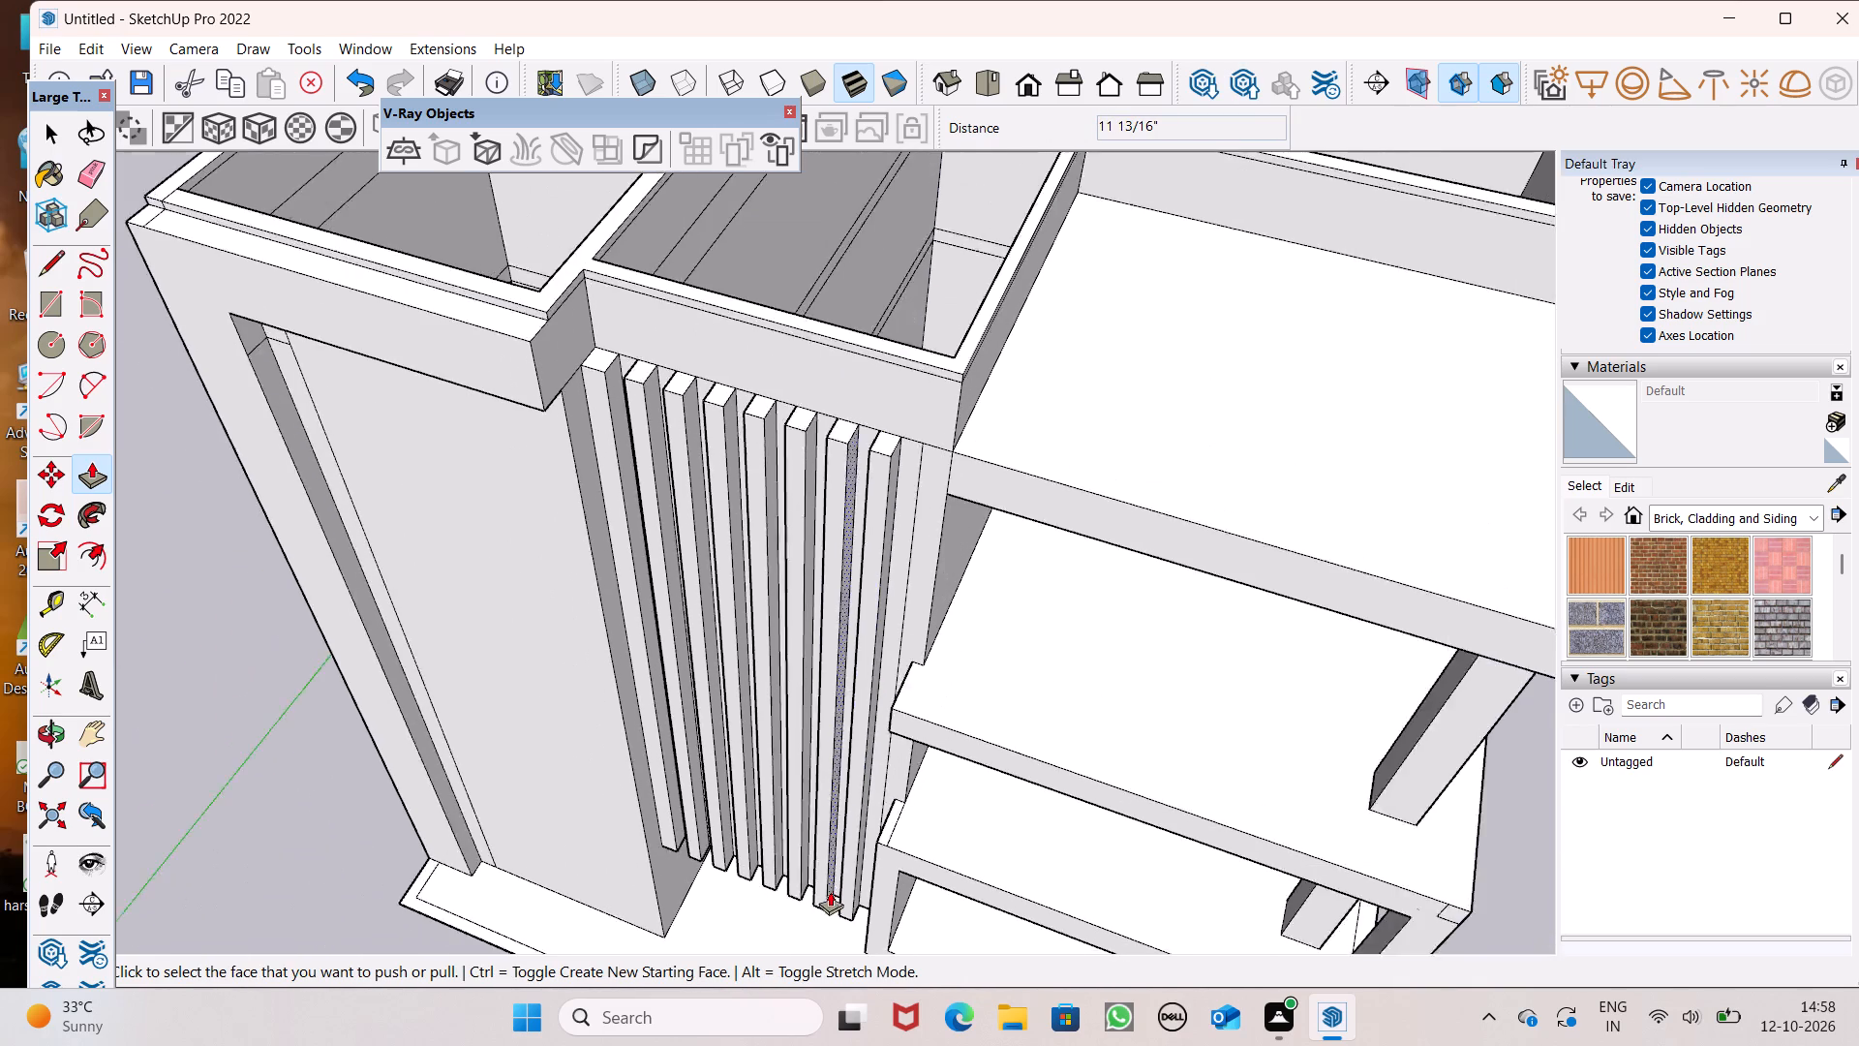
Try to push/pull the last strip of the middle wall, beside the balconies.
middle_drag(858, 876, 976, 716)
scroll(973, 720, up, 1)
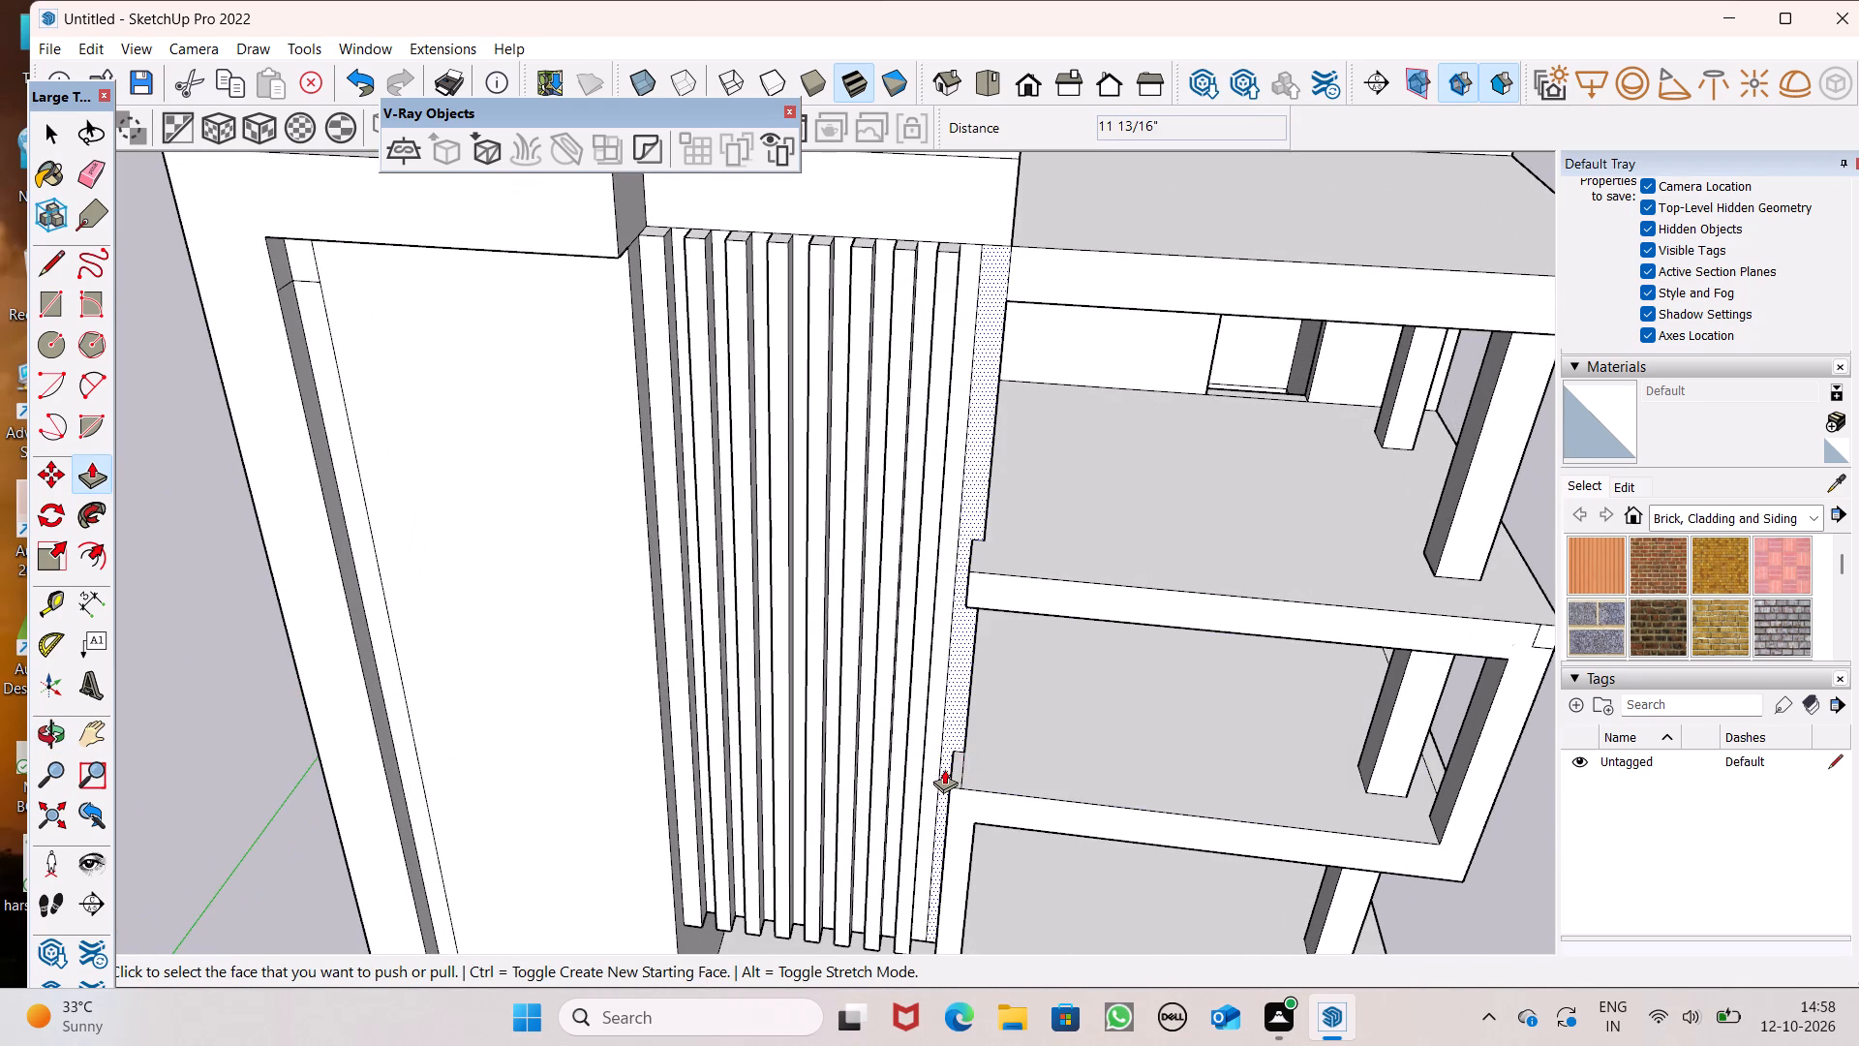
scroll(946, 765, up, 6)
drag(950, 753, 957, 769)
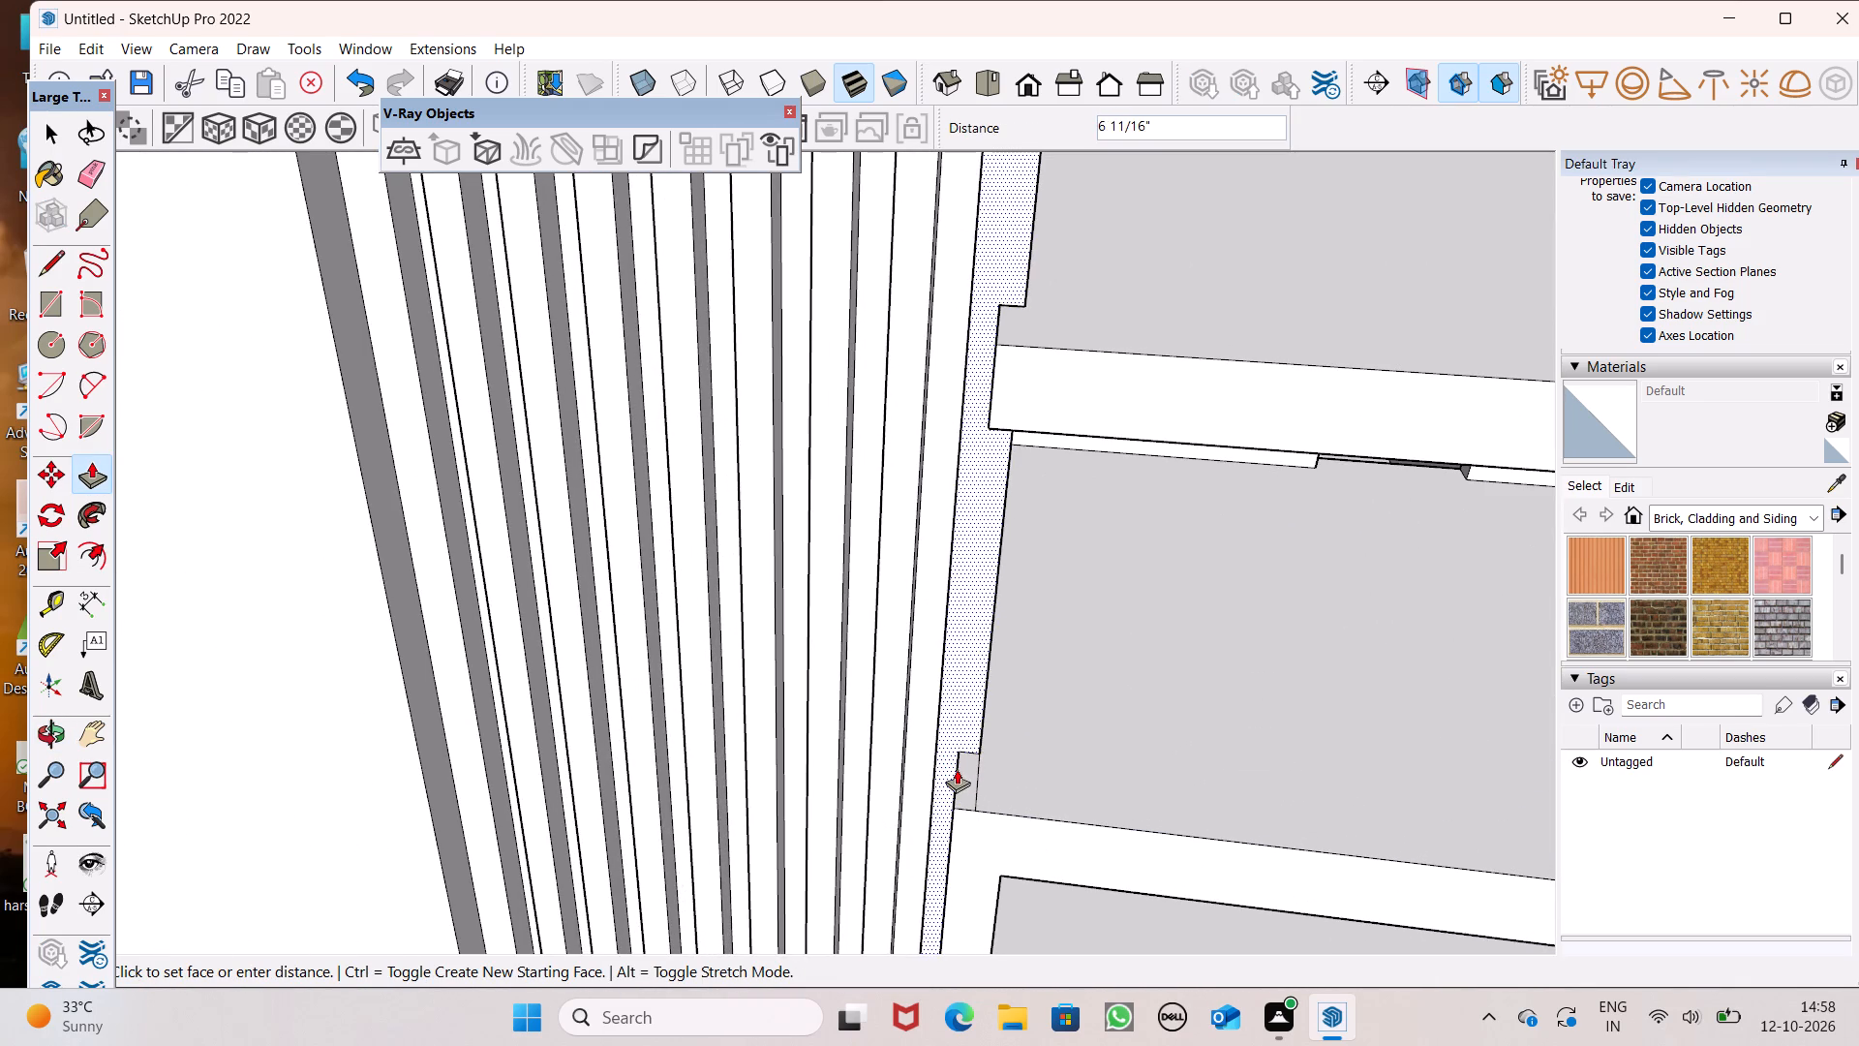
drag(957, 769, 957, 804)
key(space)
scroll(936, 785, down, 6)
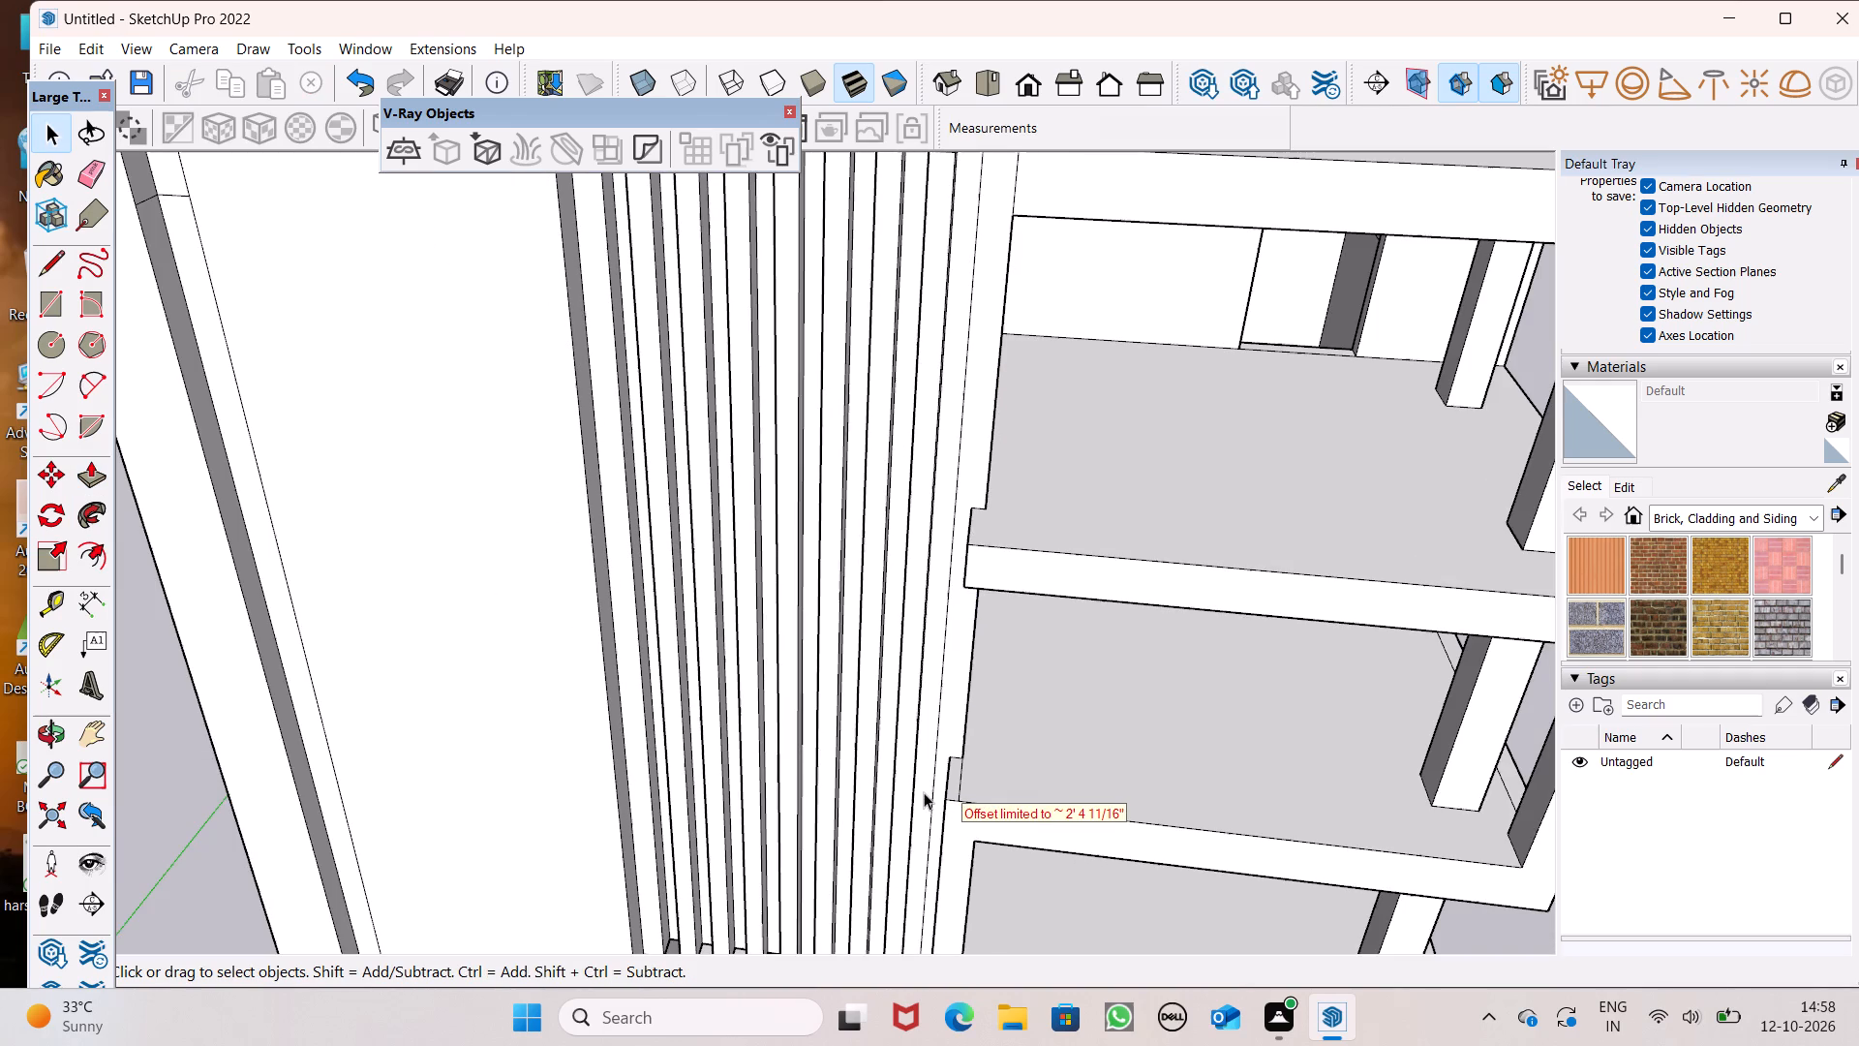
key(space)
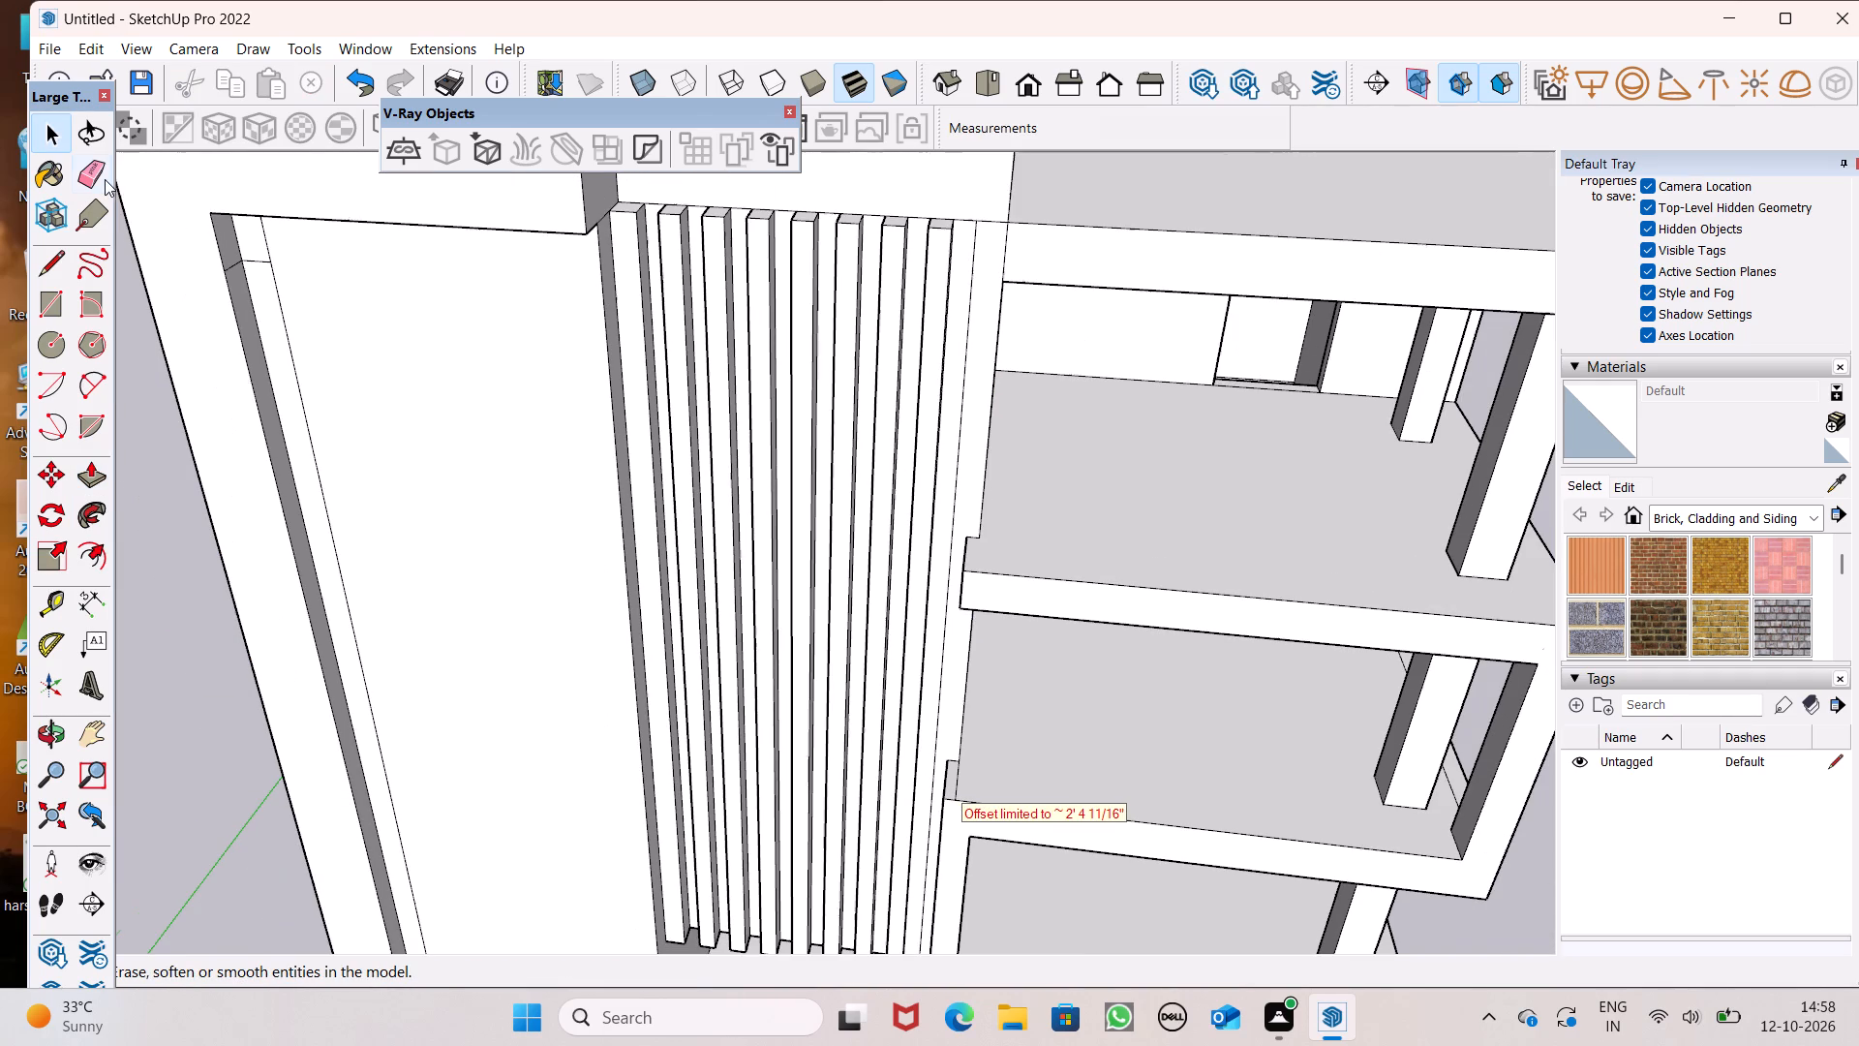
Erase the vertical line between the eighth fin and the middle wall's balcony-side edge.
click(104, 176)
scroll(841, 321, up, 3)
drag(1018, 362, 1007, 371)
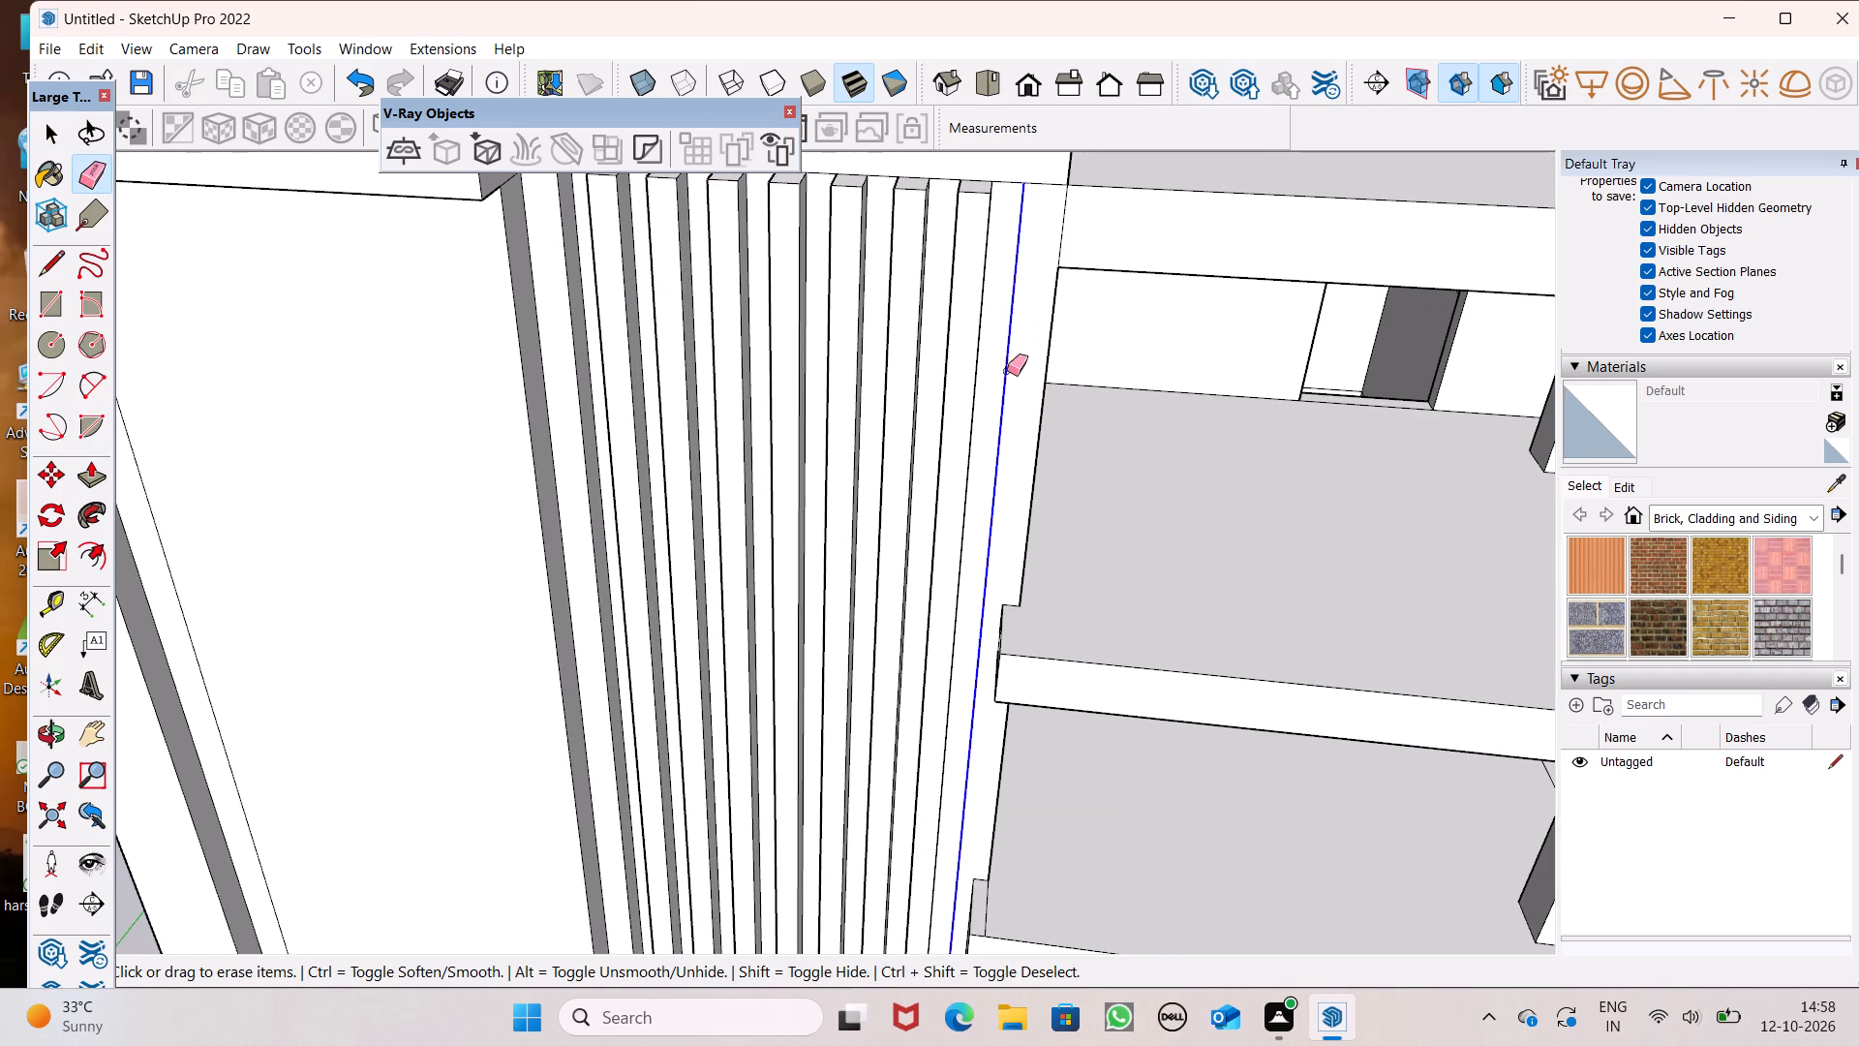
drag(1007, 371, 1003, 375)
scroll(982, 323, down, 11)
middle_drag(1051, 478, 1157, 294)
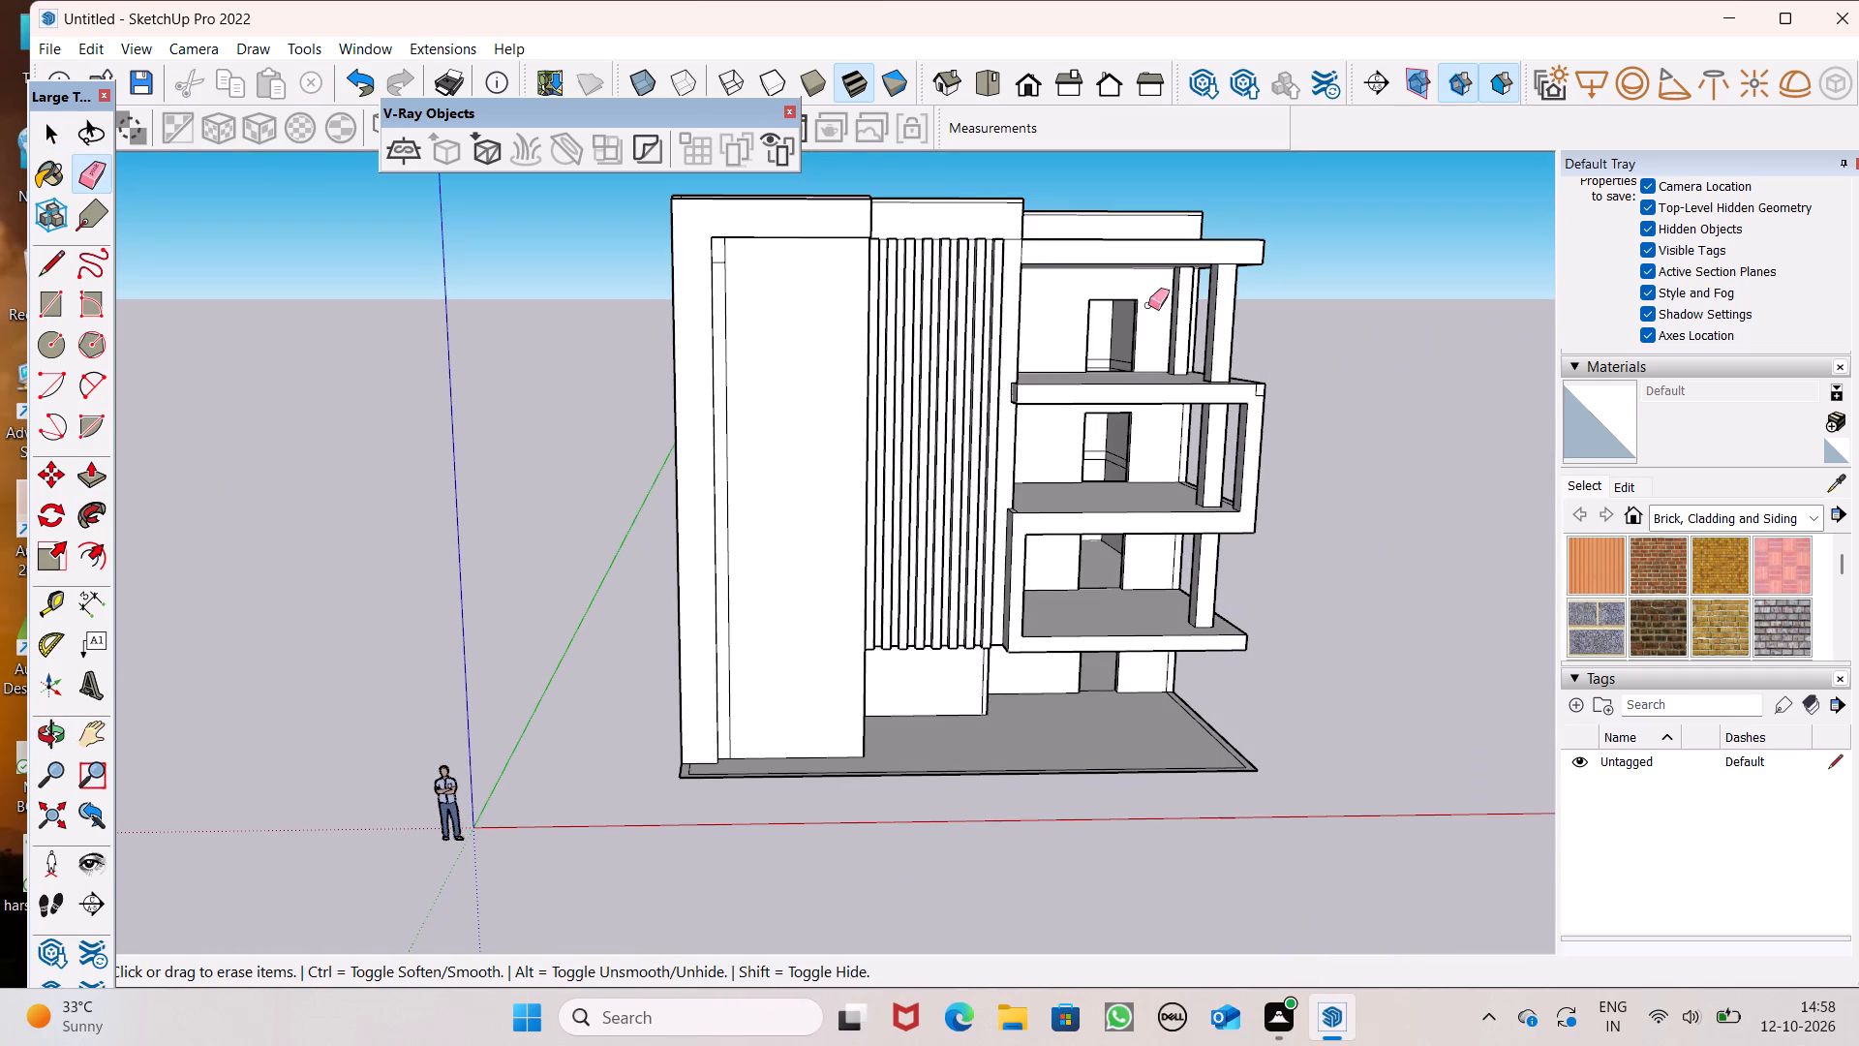
key(space)
Examine the finned middle wall and the whole elevation from the front, the balcony side and above.
scroll(1101, 409, down, 3)
scroll(1134, 422, up, 1)
middle_drag(1133, 424, 828, 510)
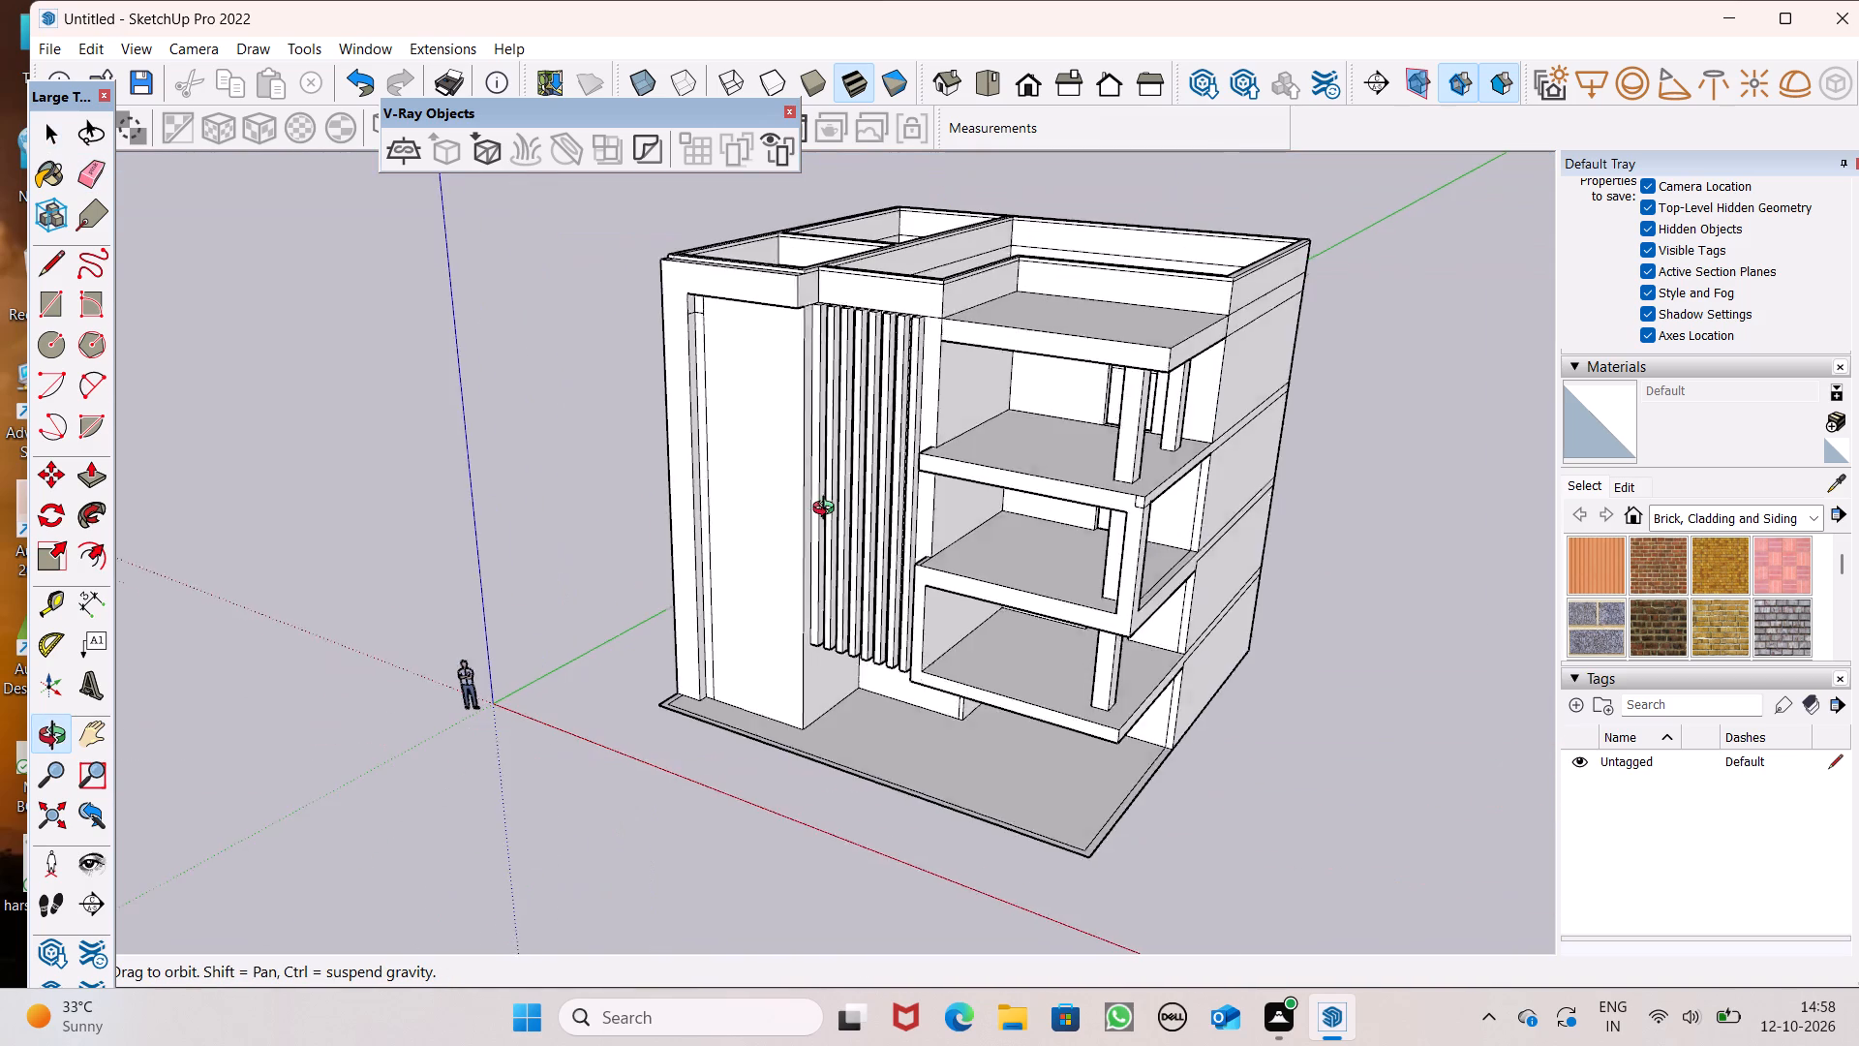
middle_drag(828, 510, 990, 451)
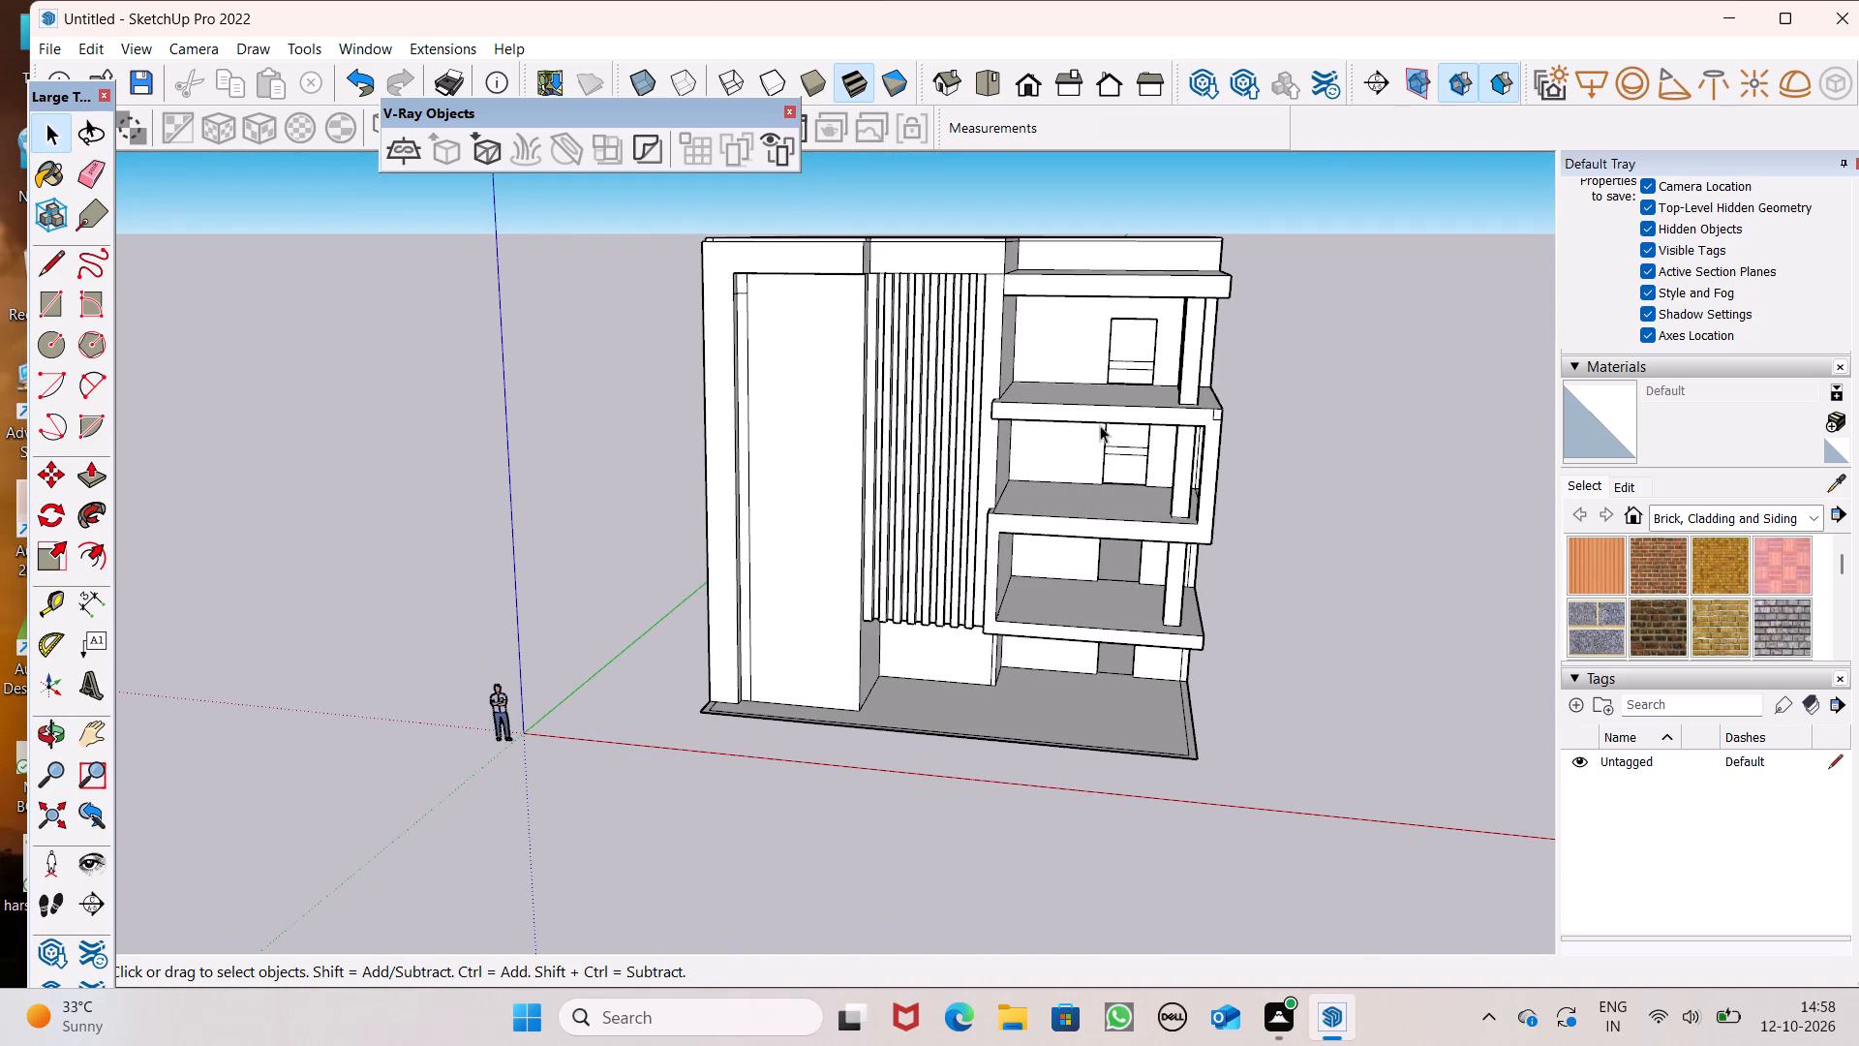
scroll(1090, 510, down, 3)
middle_drag(1101, 529, 1143, 690)
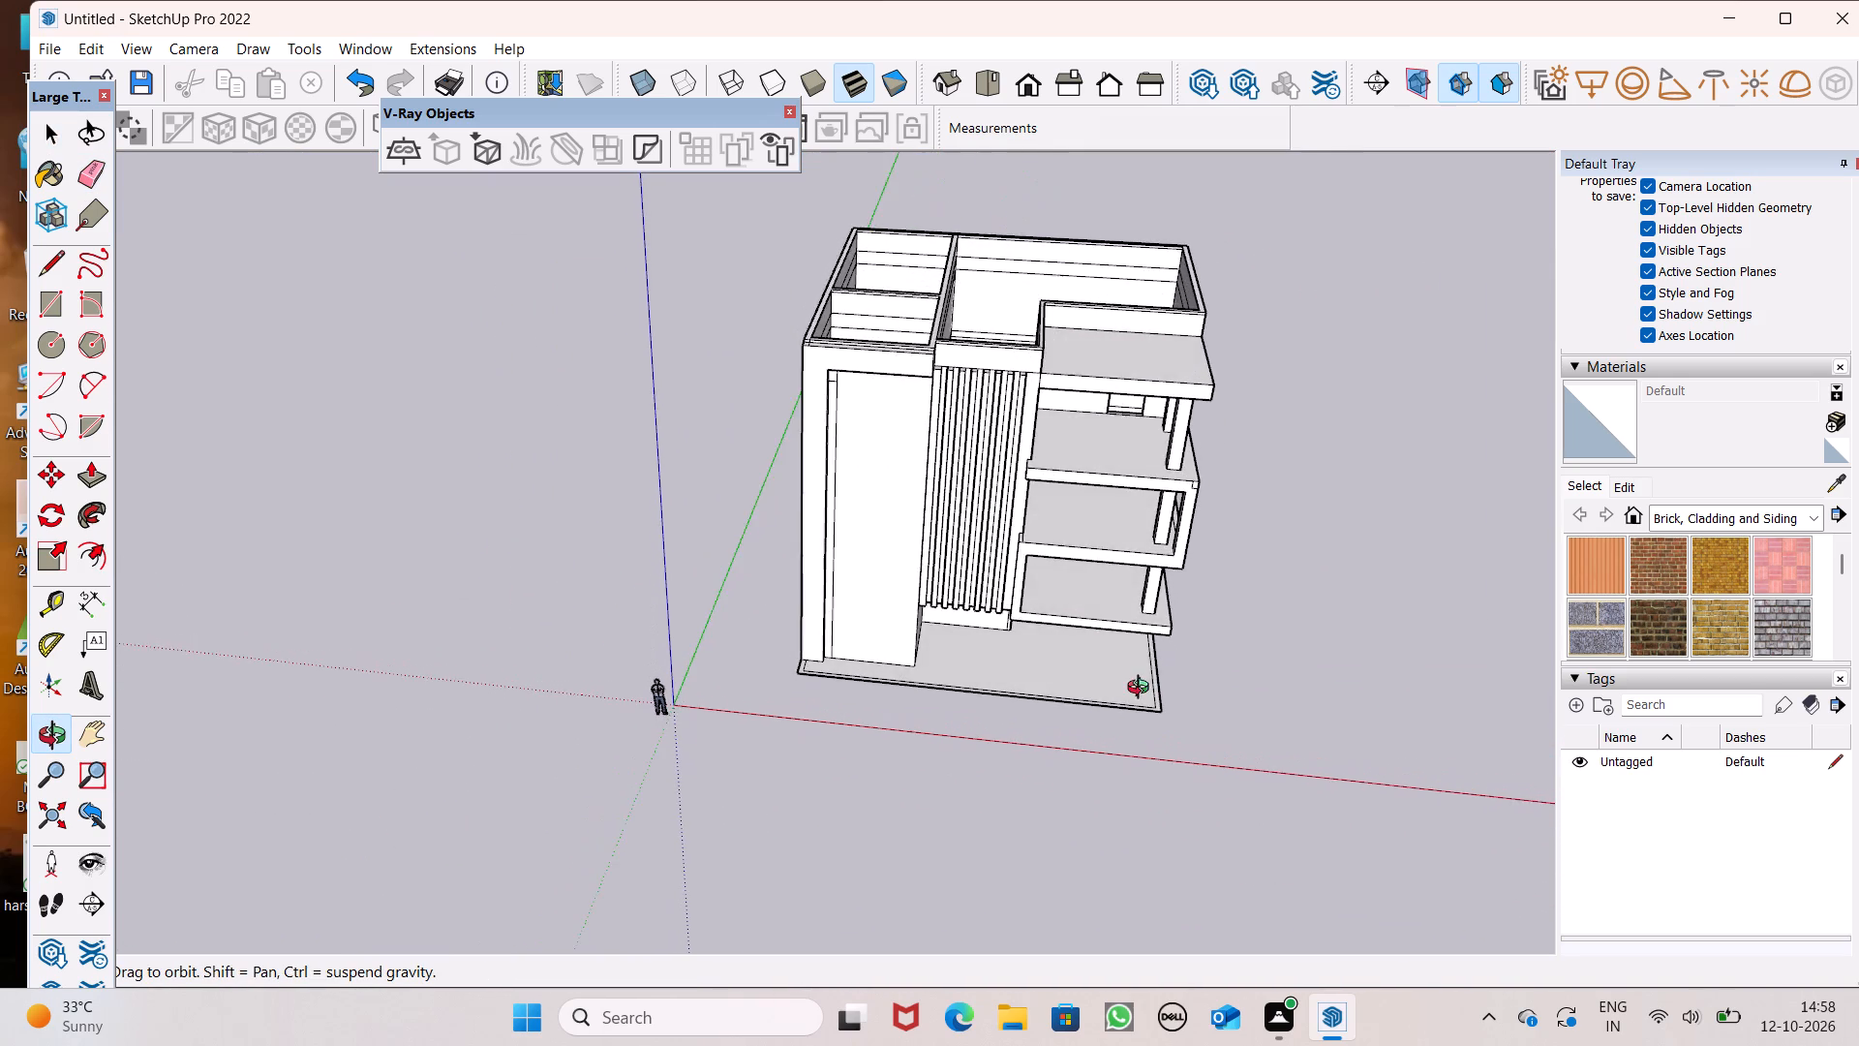
middle_drag(1143, 690, 1197, 659)
middle_drag(1190, 649, 1165, 622)
middle_drag(1155, 611, 1108, 553)
scroll(1089, 521, up, 5)
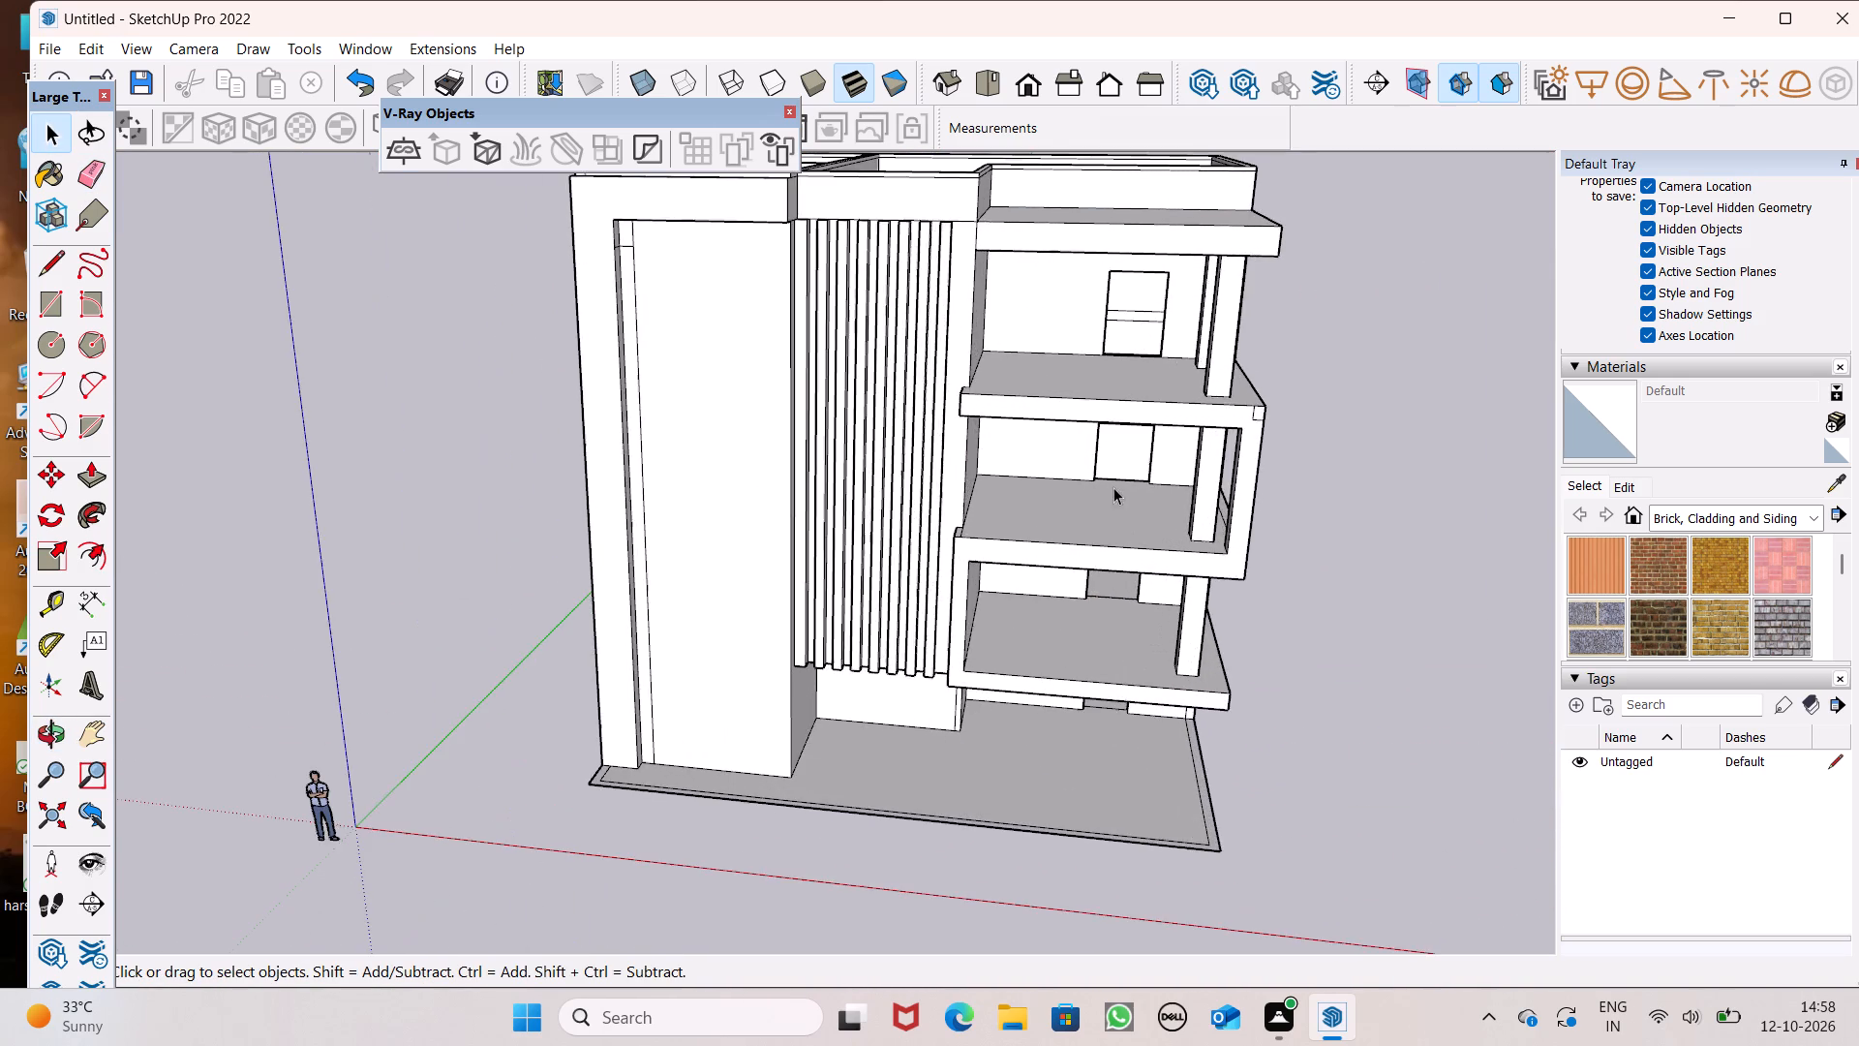
middle_drag(1119, 502, 1175, 471)
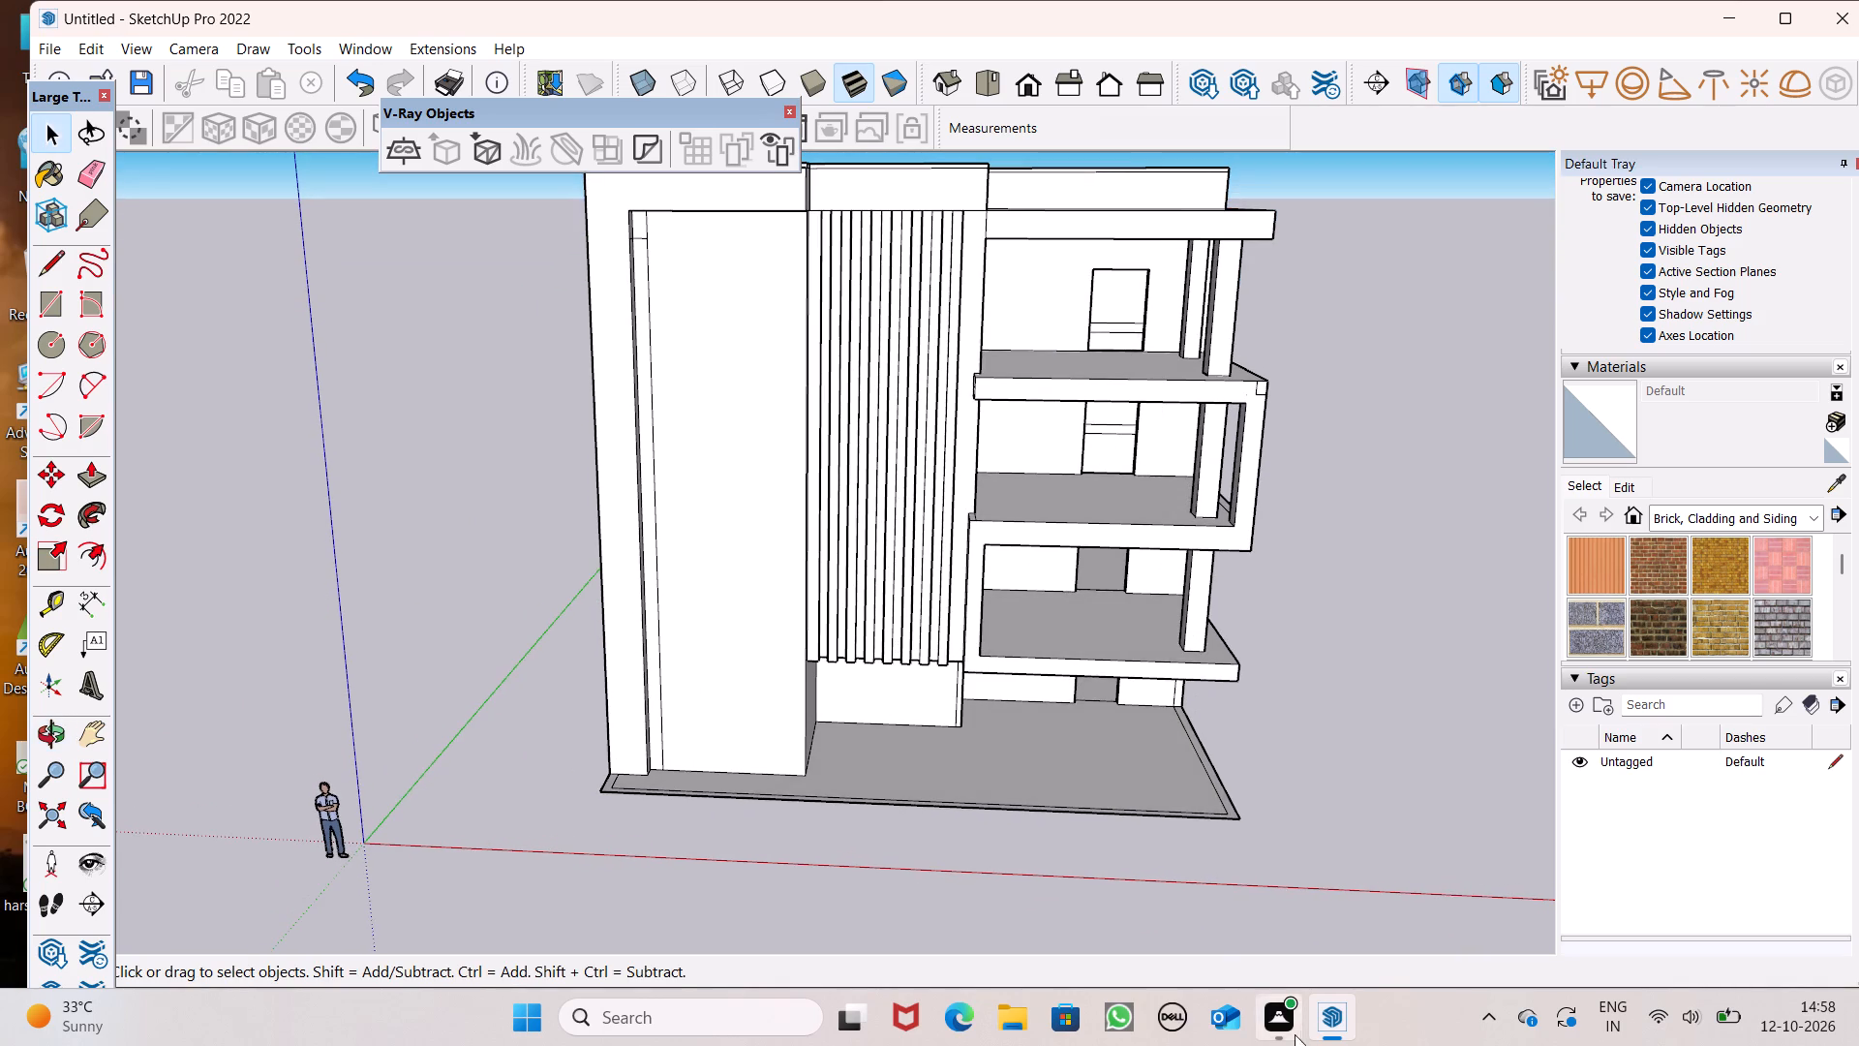
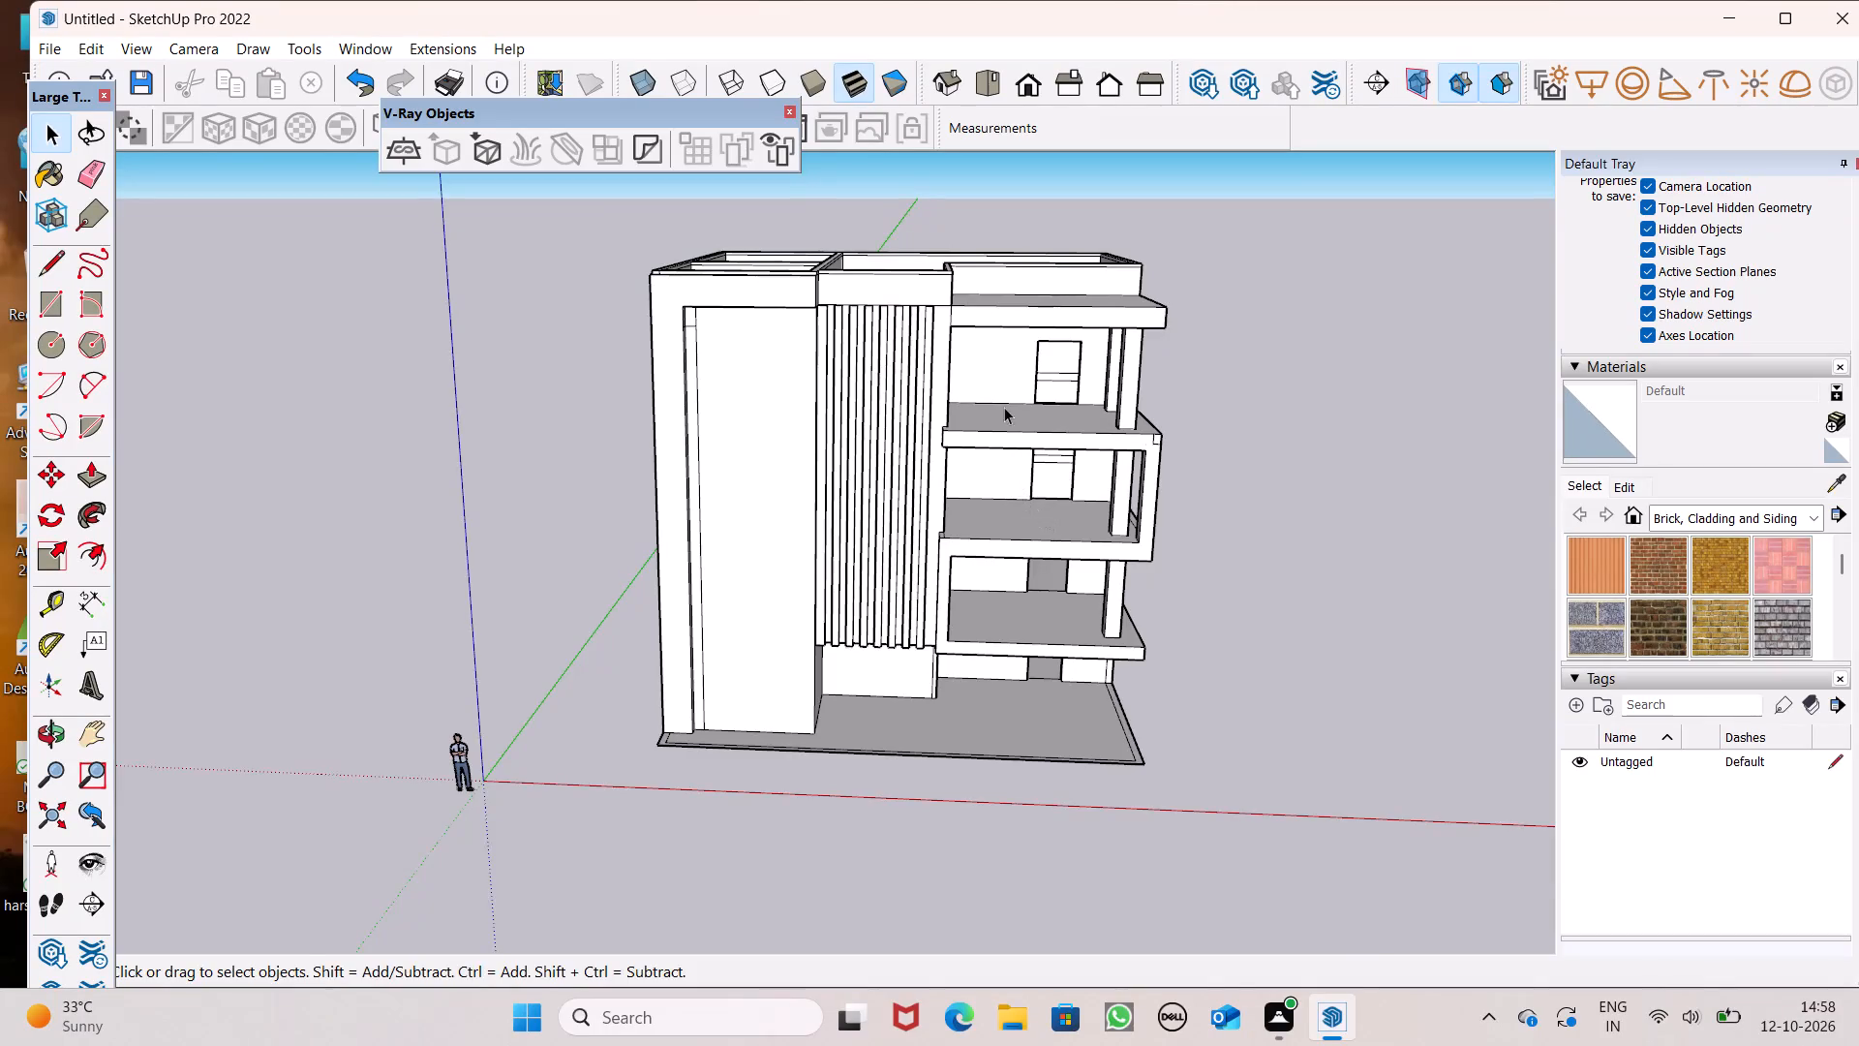
Examine the front facade from the upper balconies down to the ground-floor walls and doorway.
scroll(1017, 400, up, 2)
middle_drag(1017, 400, 981, 354)
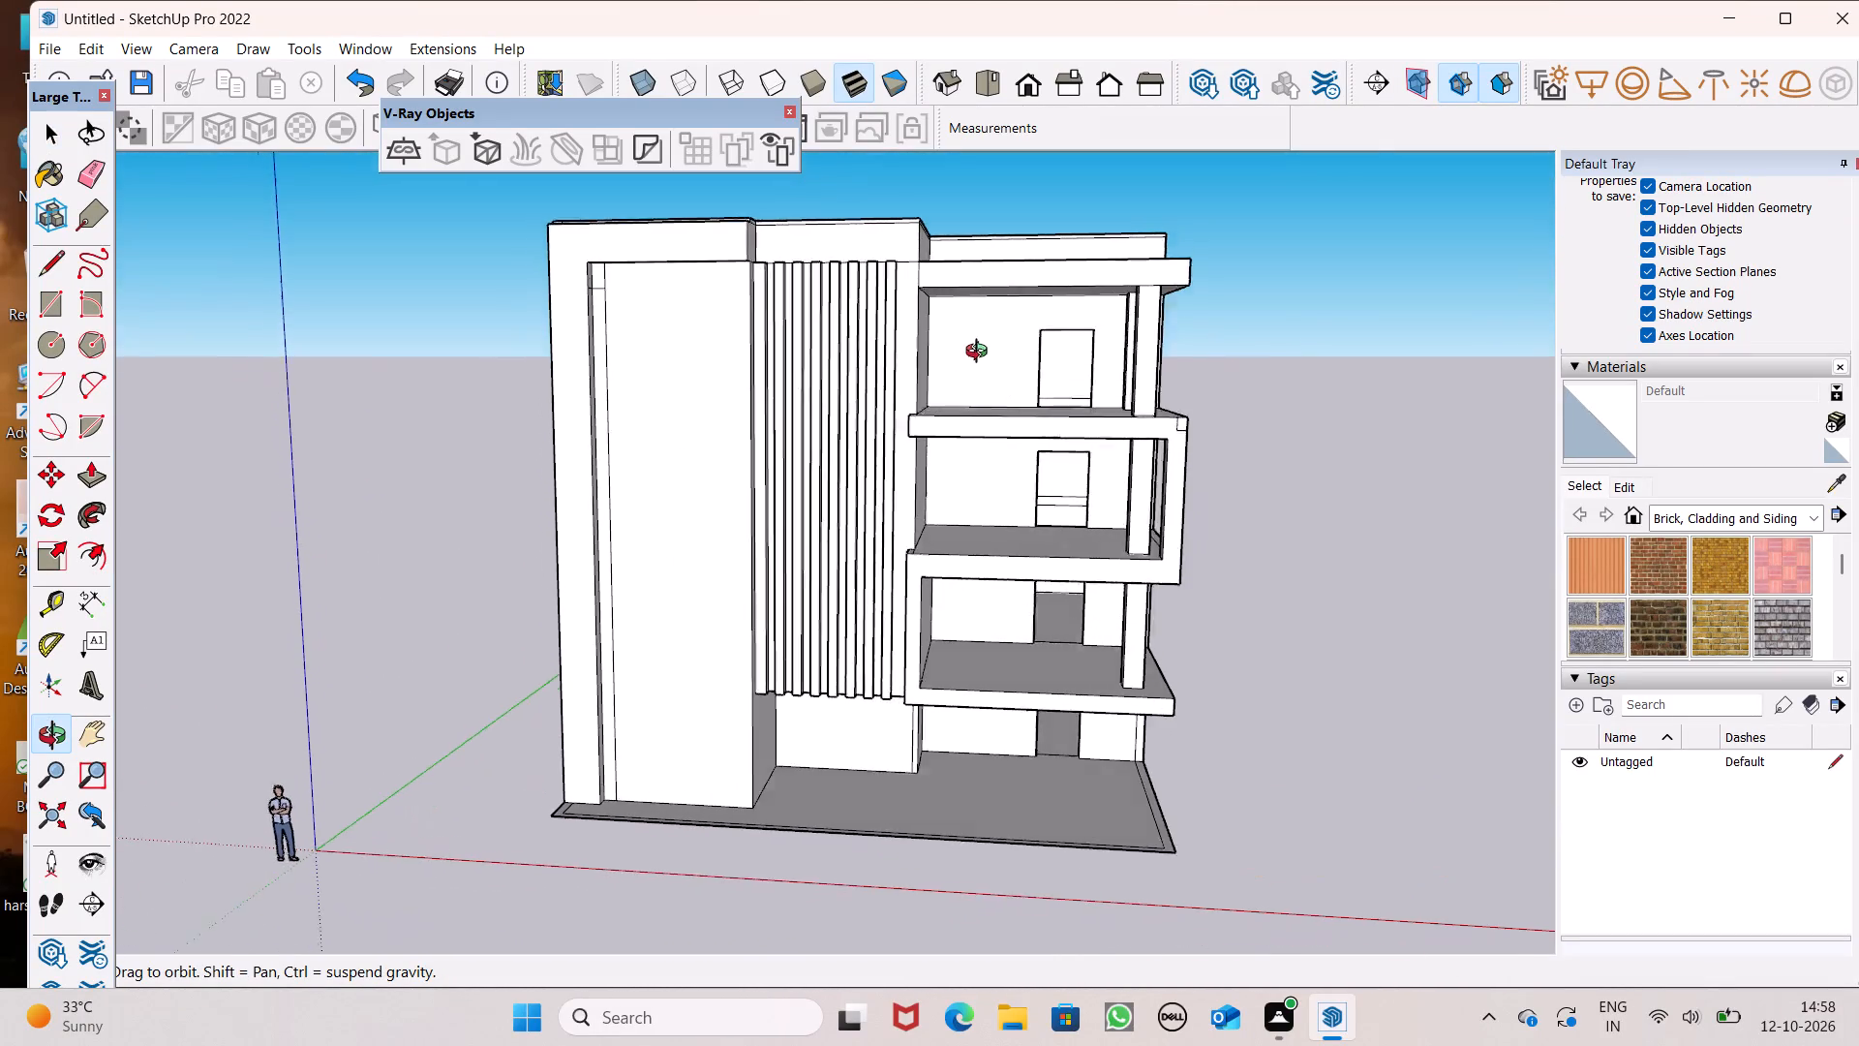
middle_drag(981, 354, 959, 414)
scroll(984, 421, down, 4)
middle_drag(988, 486, 1019, 389)
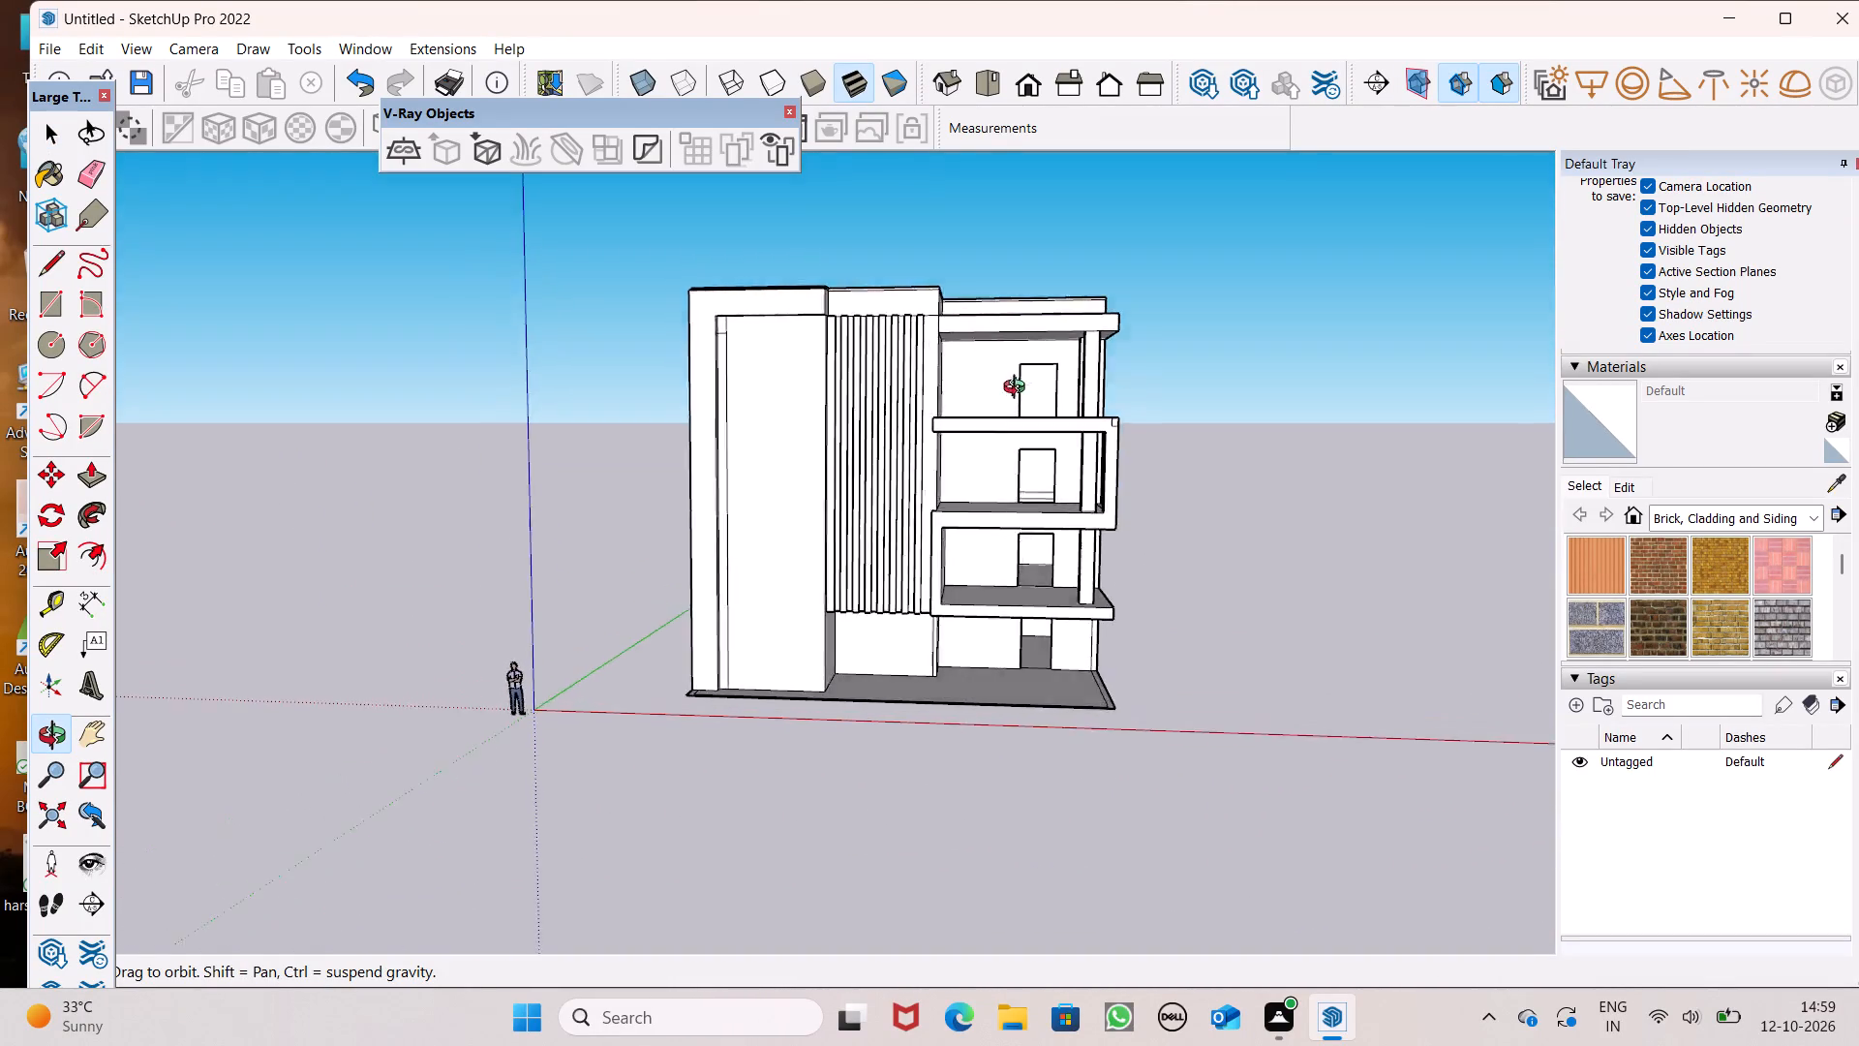
middle_drag(1019, 389, 918, 499)
scroll(919, 499, down, 2)
middle_drag(961, 581, 1072, 428)
scroll(1012, 594, up, 5)
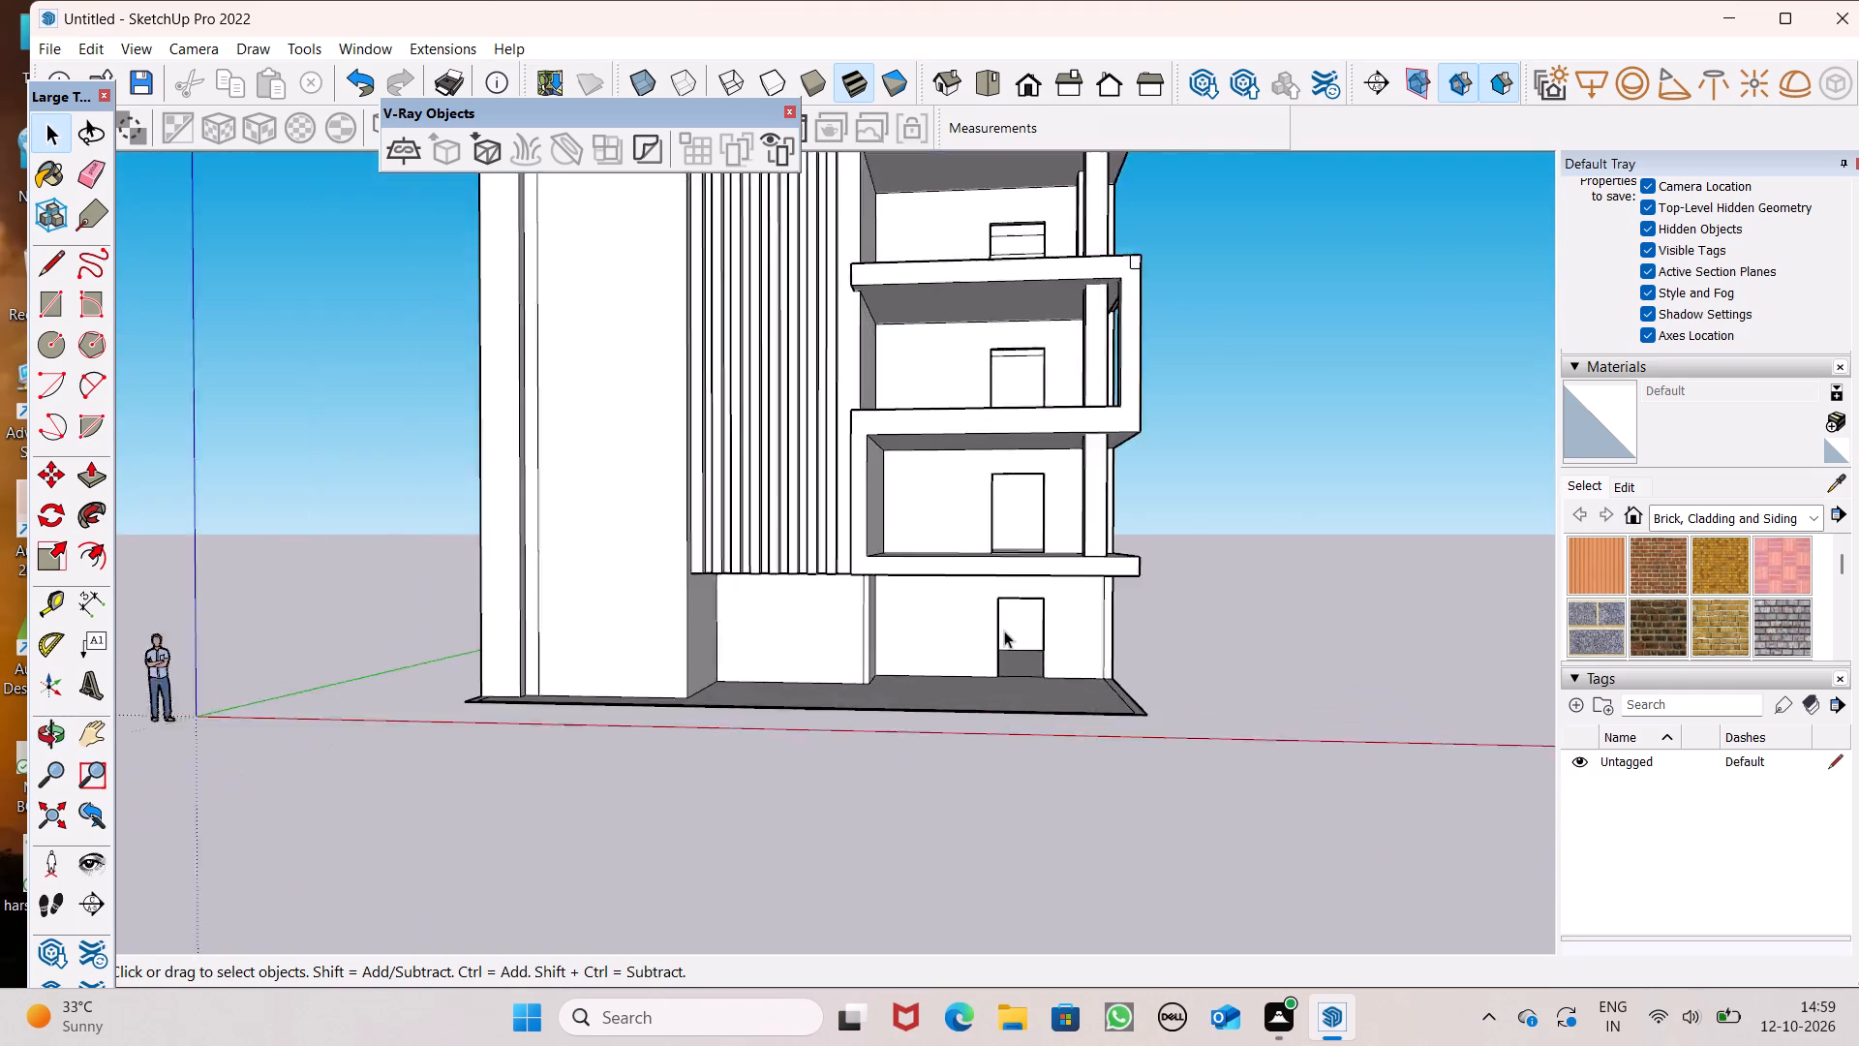
scroll(1004, 631, up, 9)
scroll(994, 631, down, 2)
middle_drag(985, 719, 1039, 760)
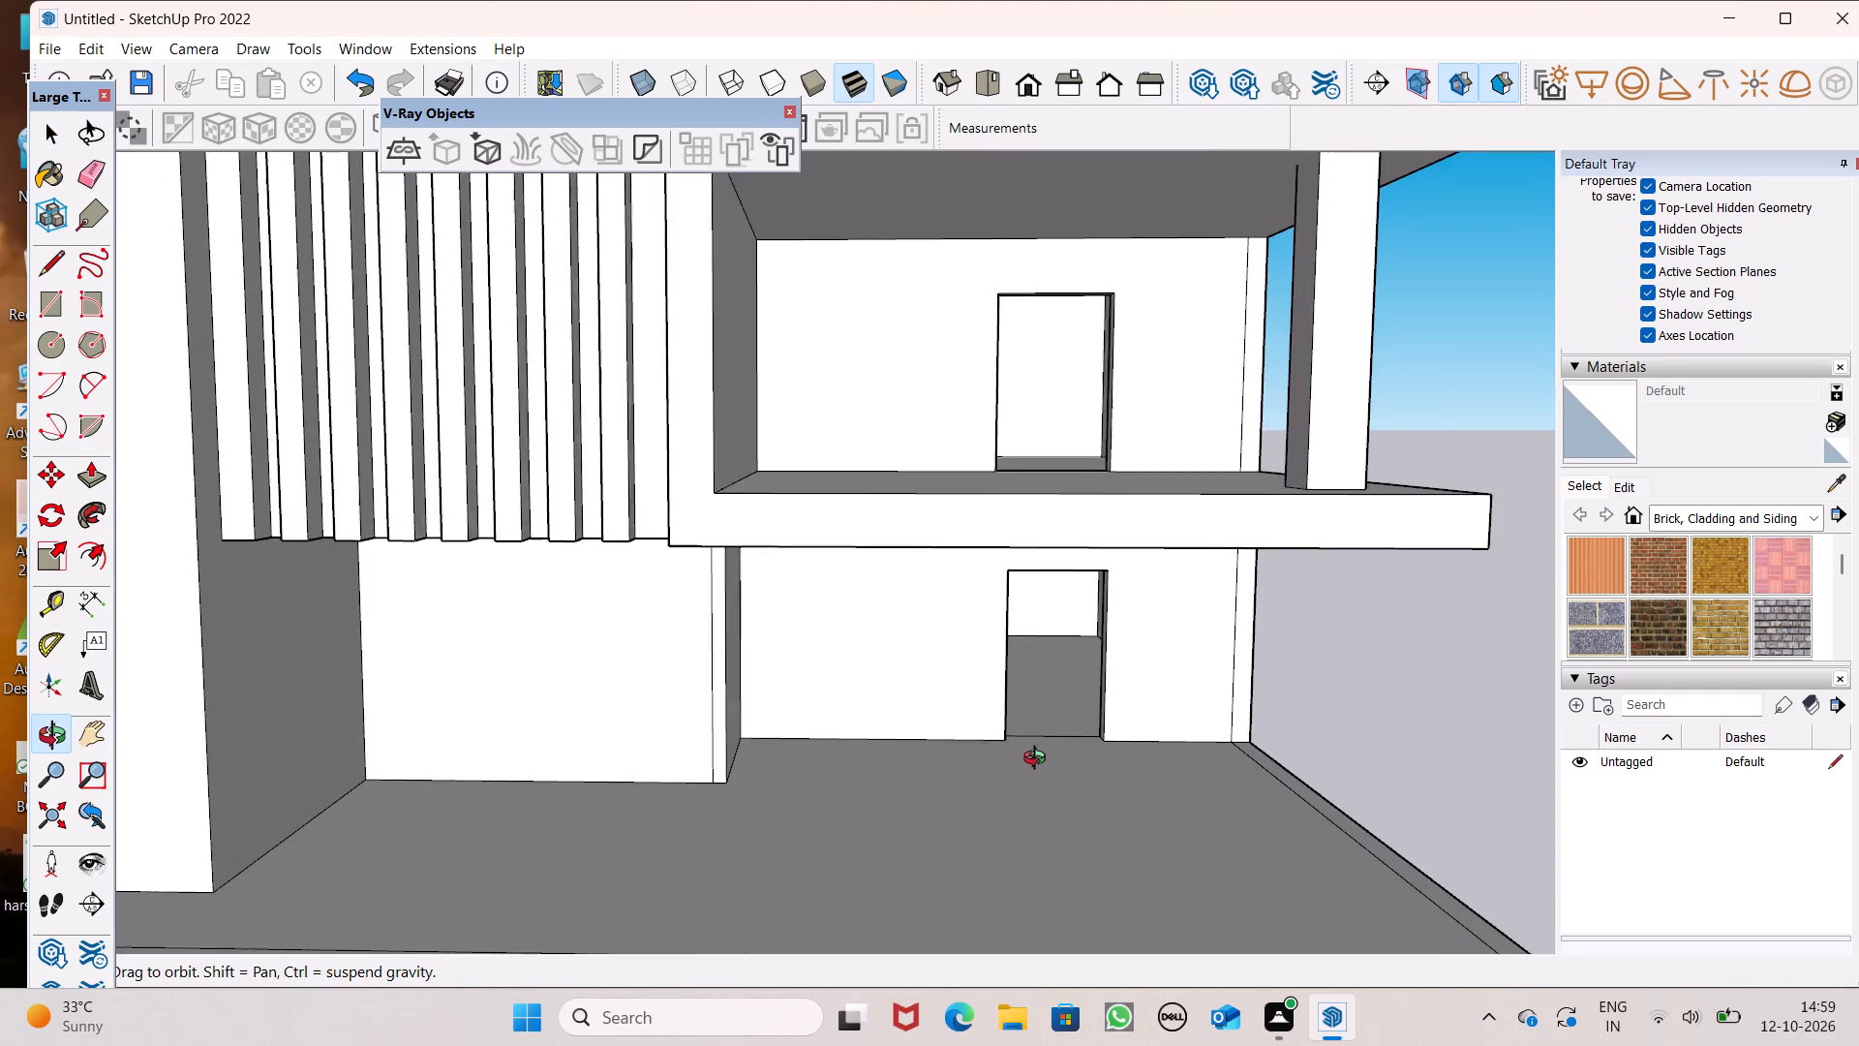
middle_drag(1039, 760, 1036, 766)
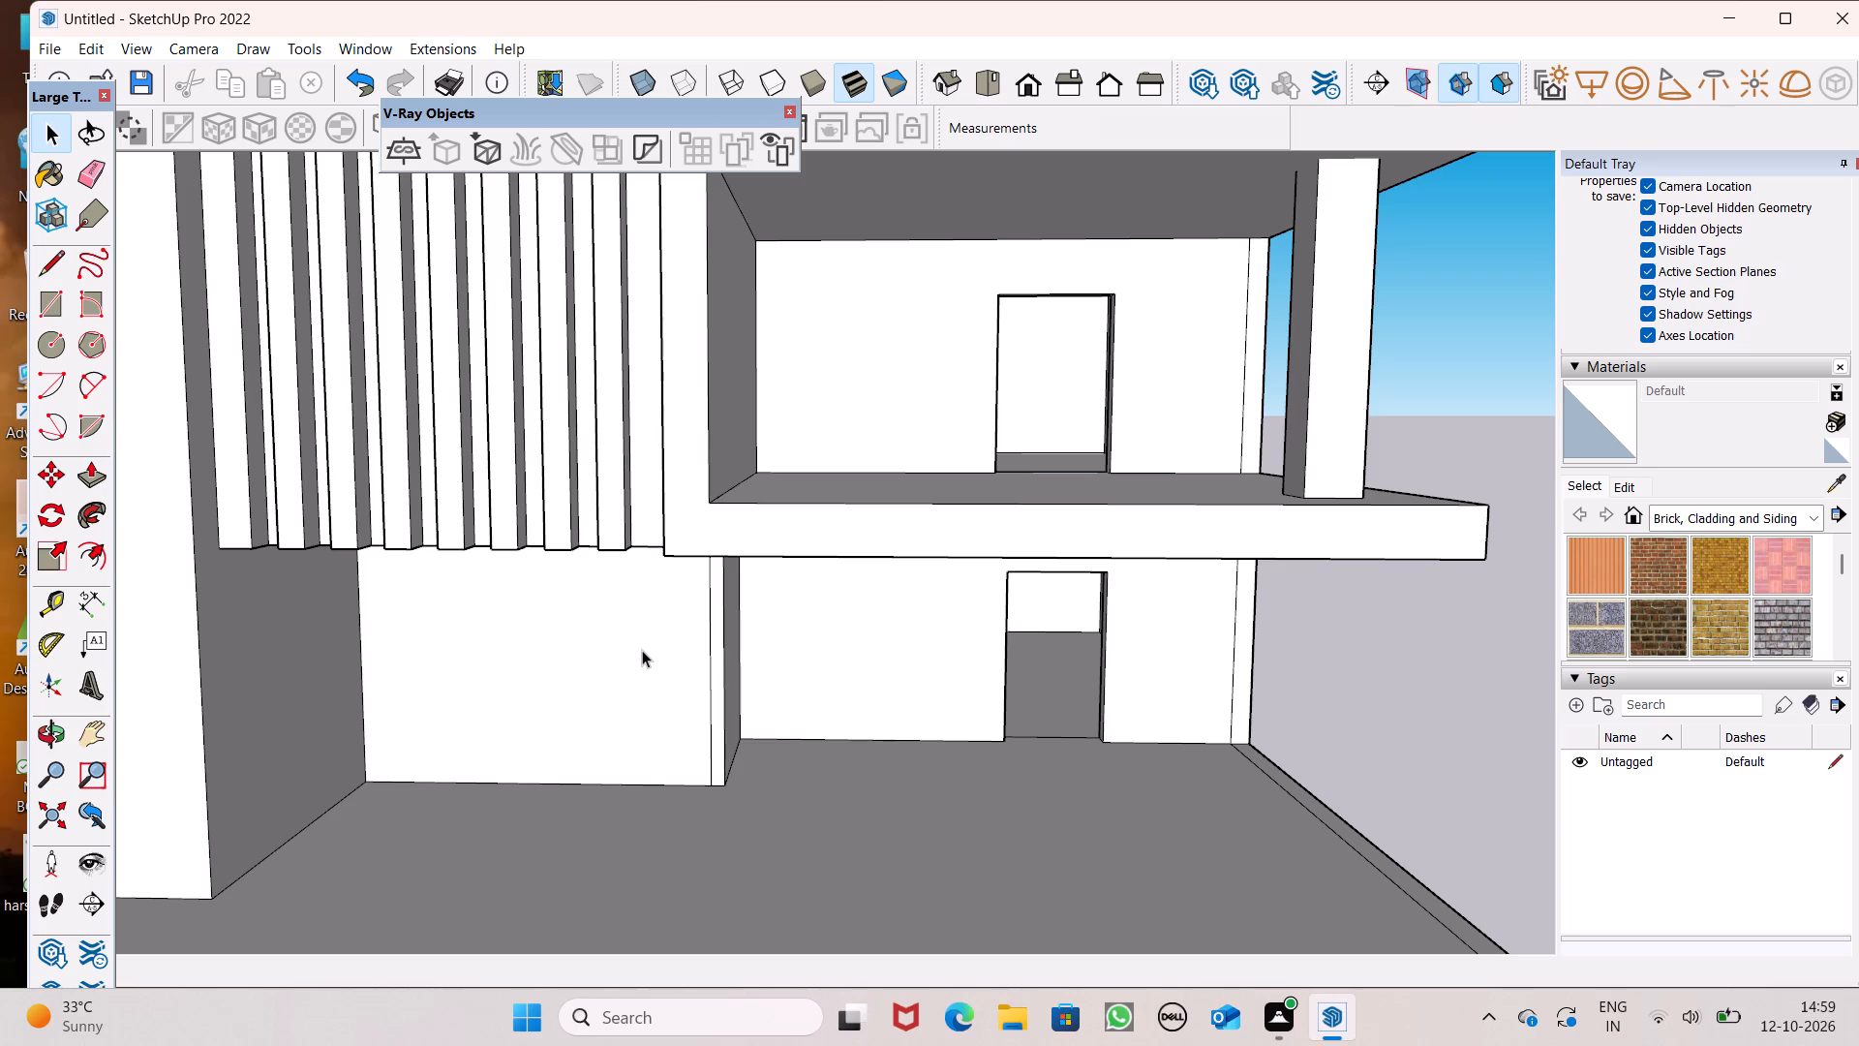
Push/Pull the side face of the projecting ground-floor wall under the balcony 3' 1" towards the doorway.
scroll(829, 687, down, 1)
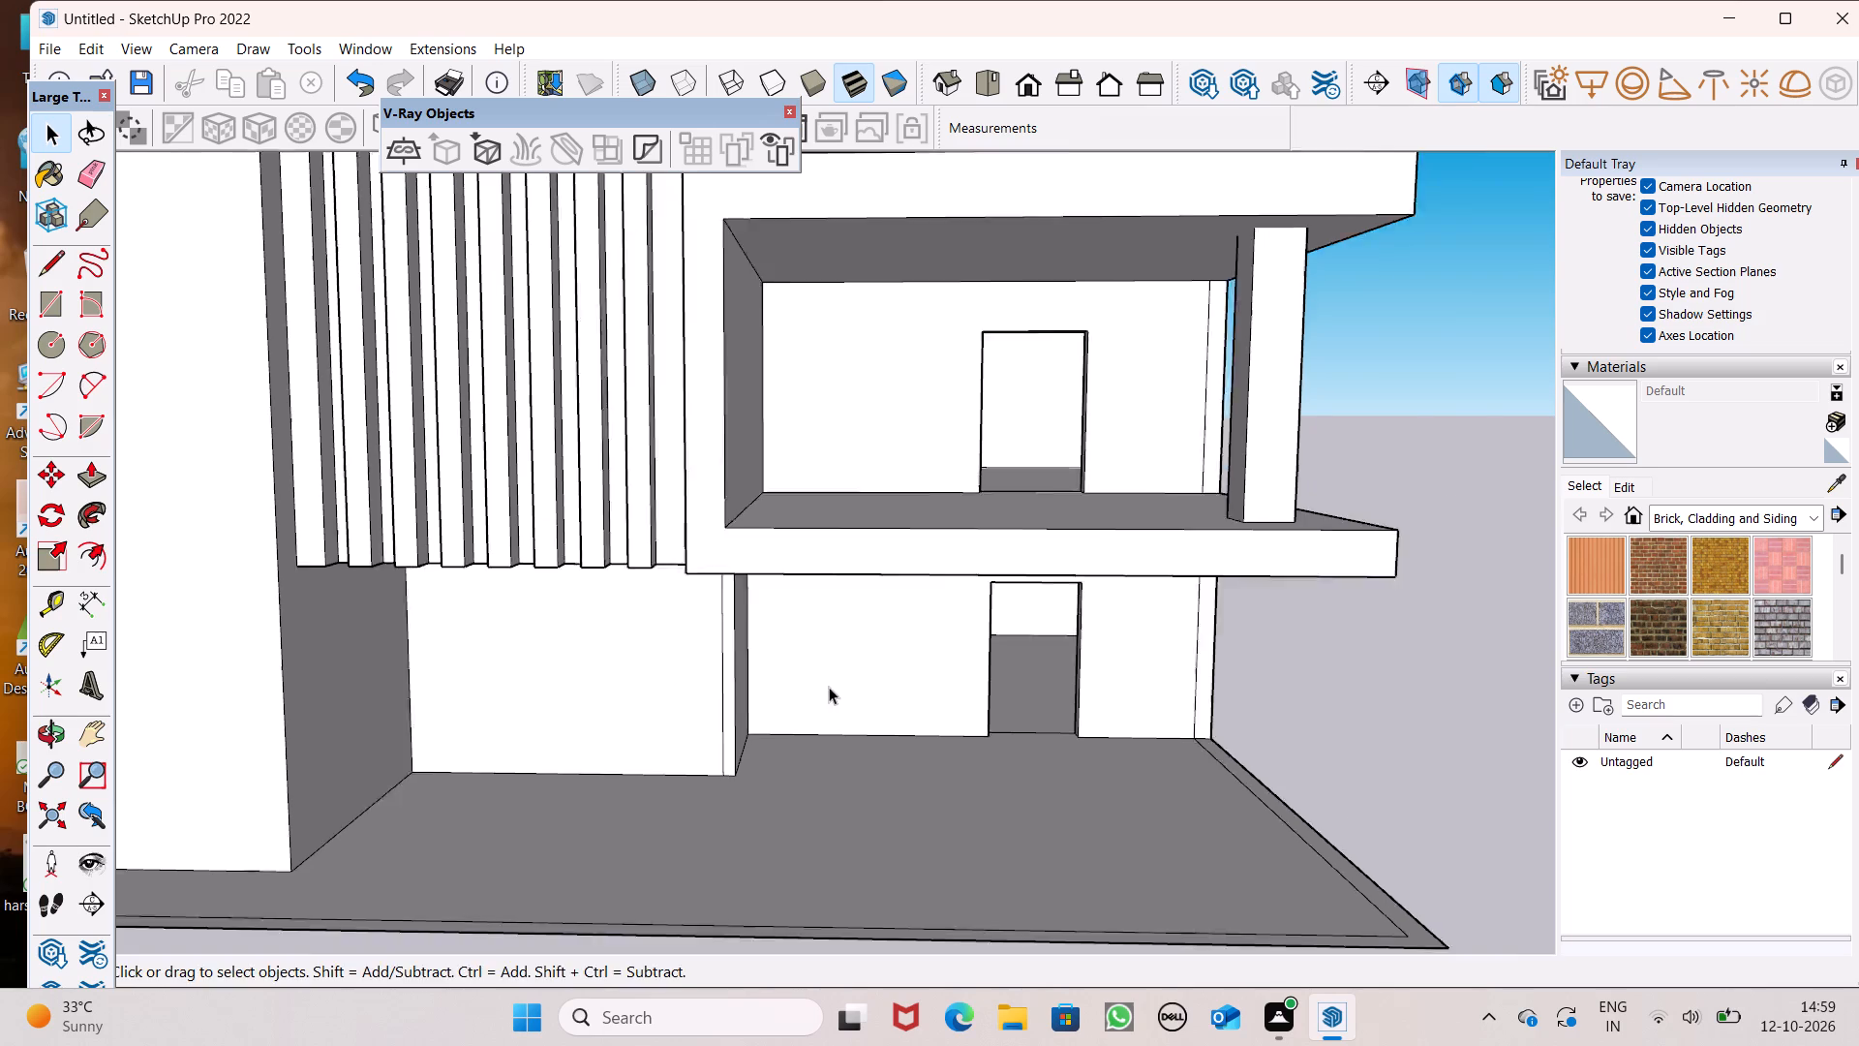
scroll(829, 687, down, 1)
middle_drag(836, 707, 742, 732)
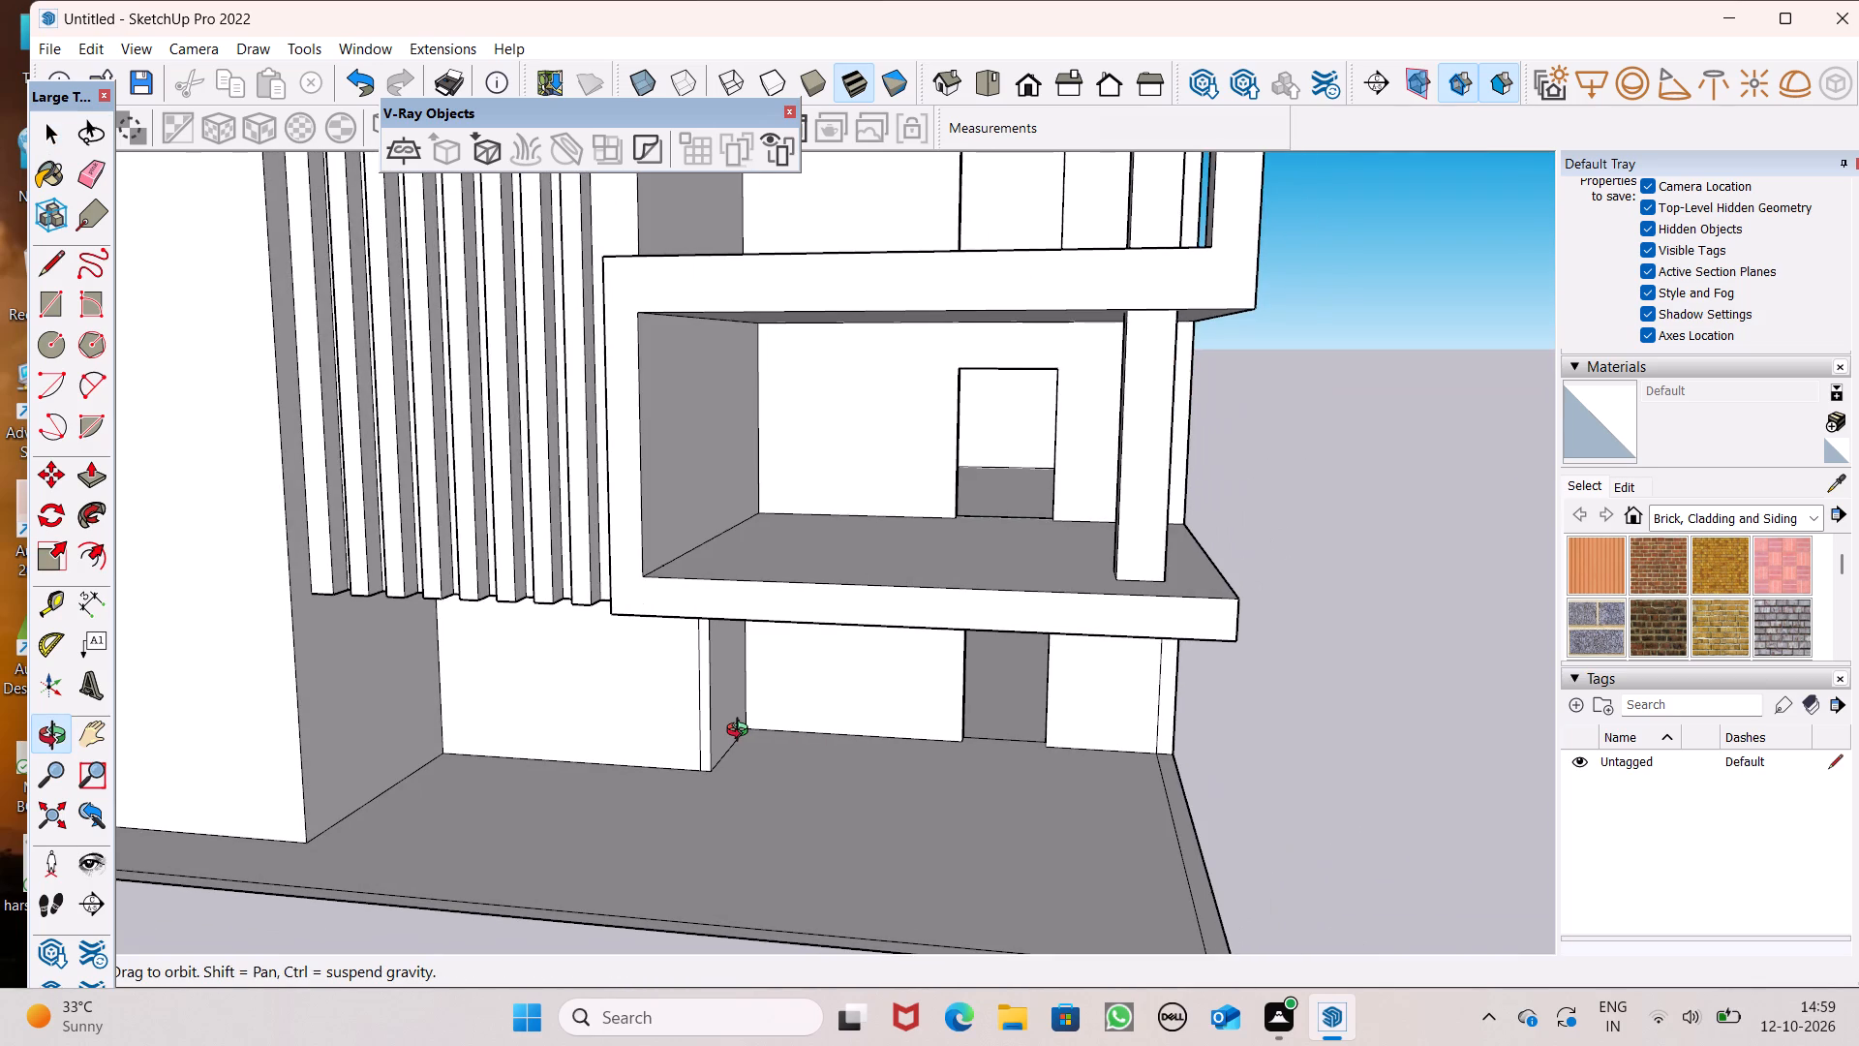
middle_drag(742, 732, 595, 723)
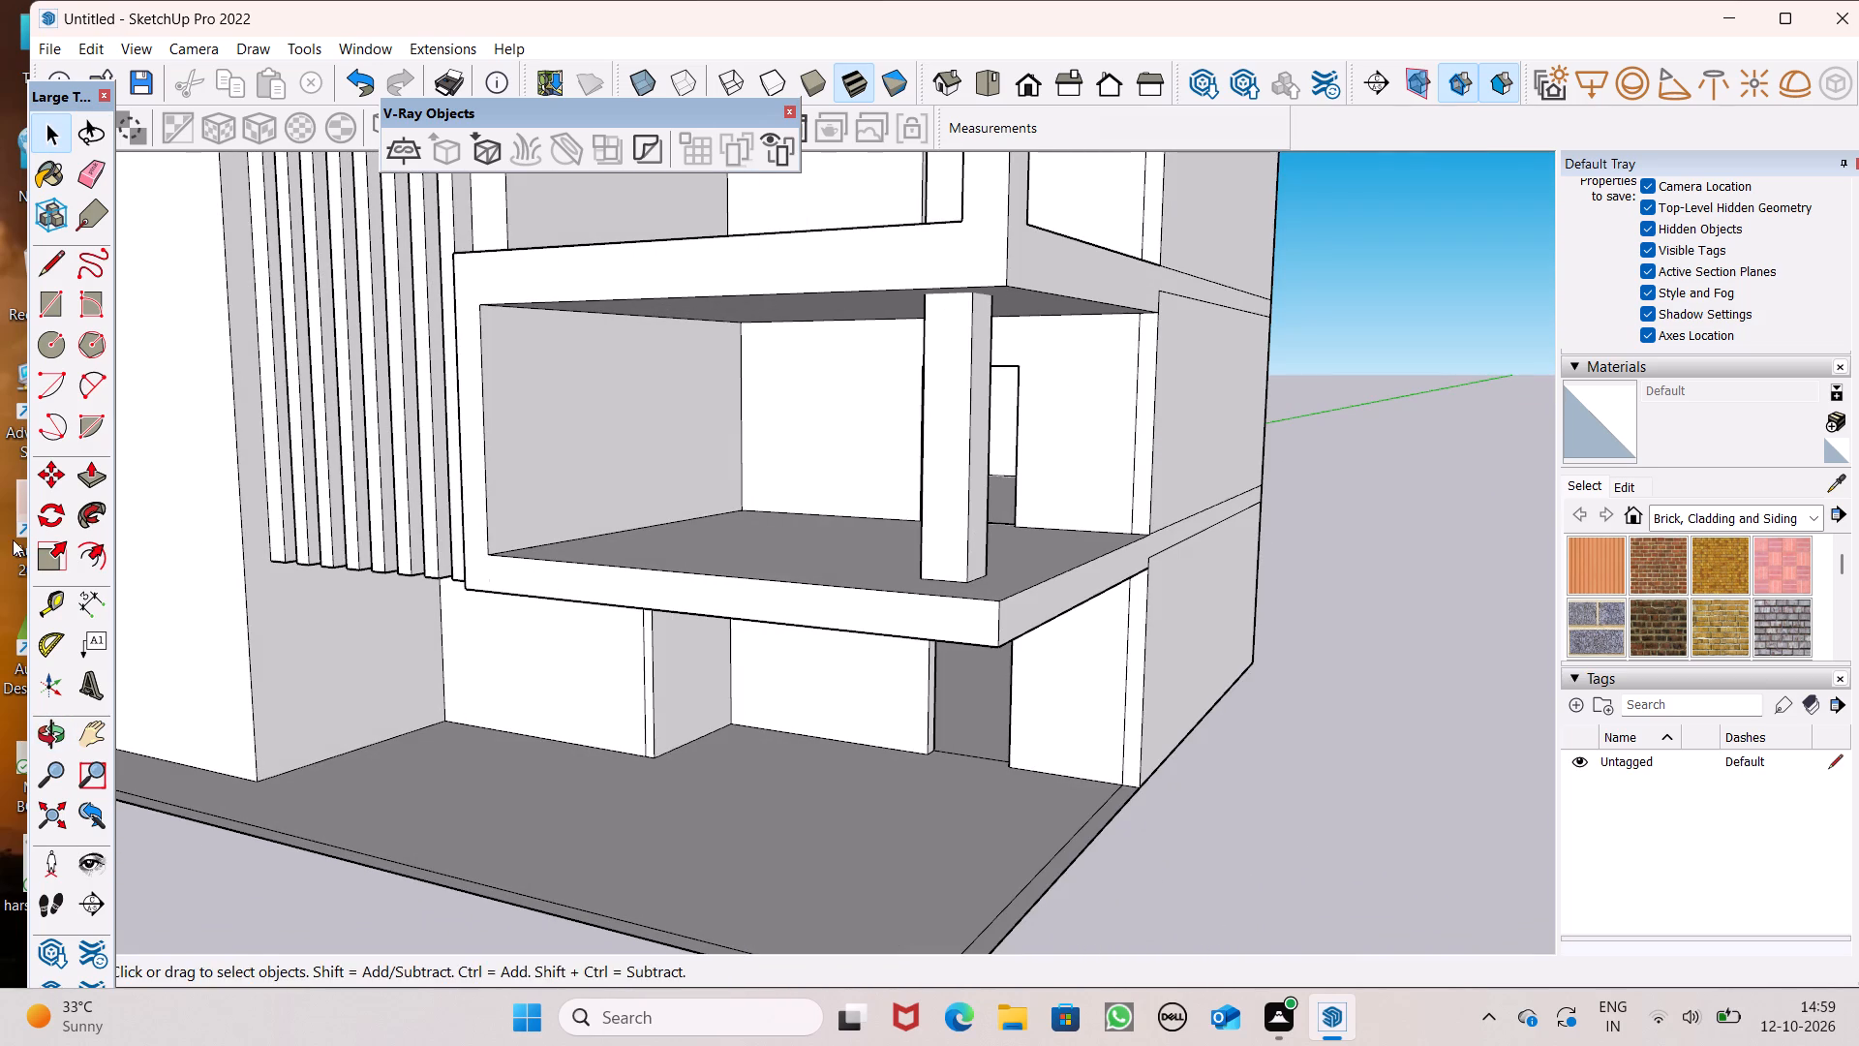
click(75, 477)
scroll(667, 626, up, 6)
drag(674, 670, 673, 676)
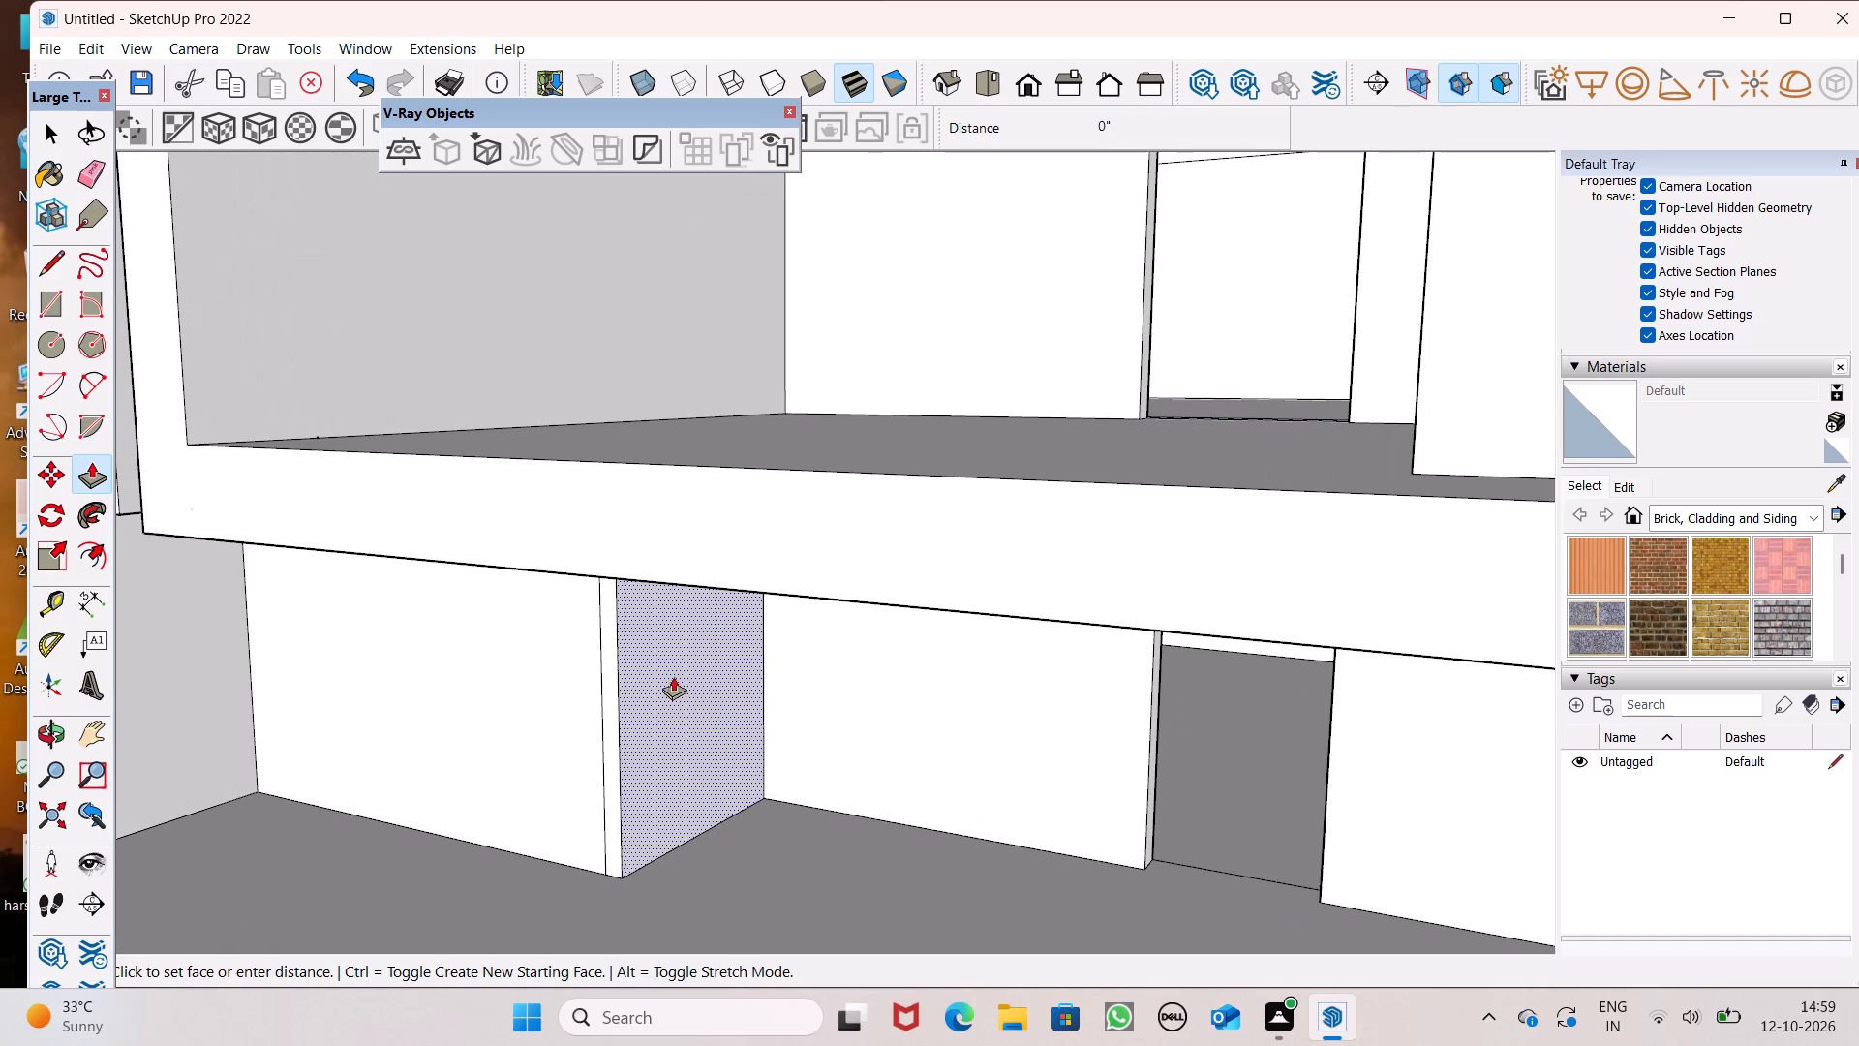
drag(673, 676, 756, 754)
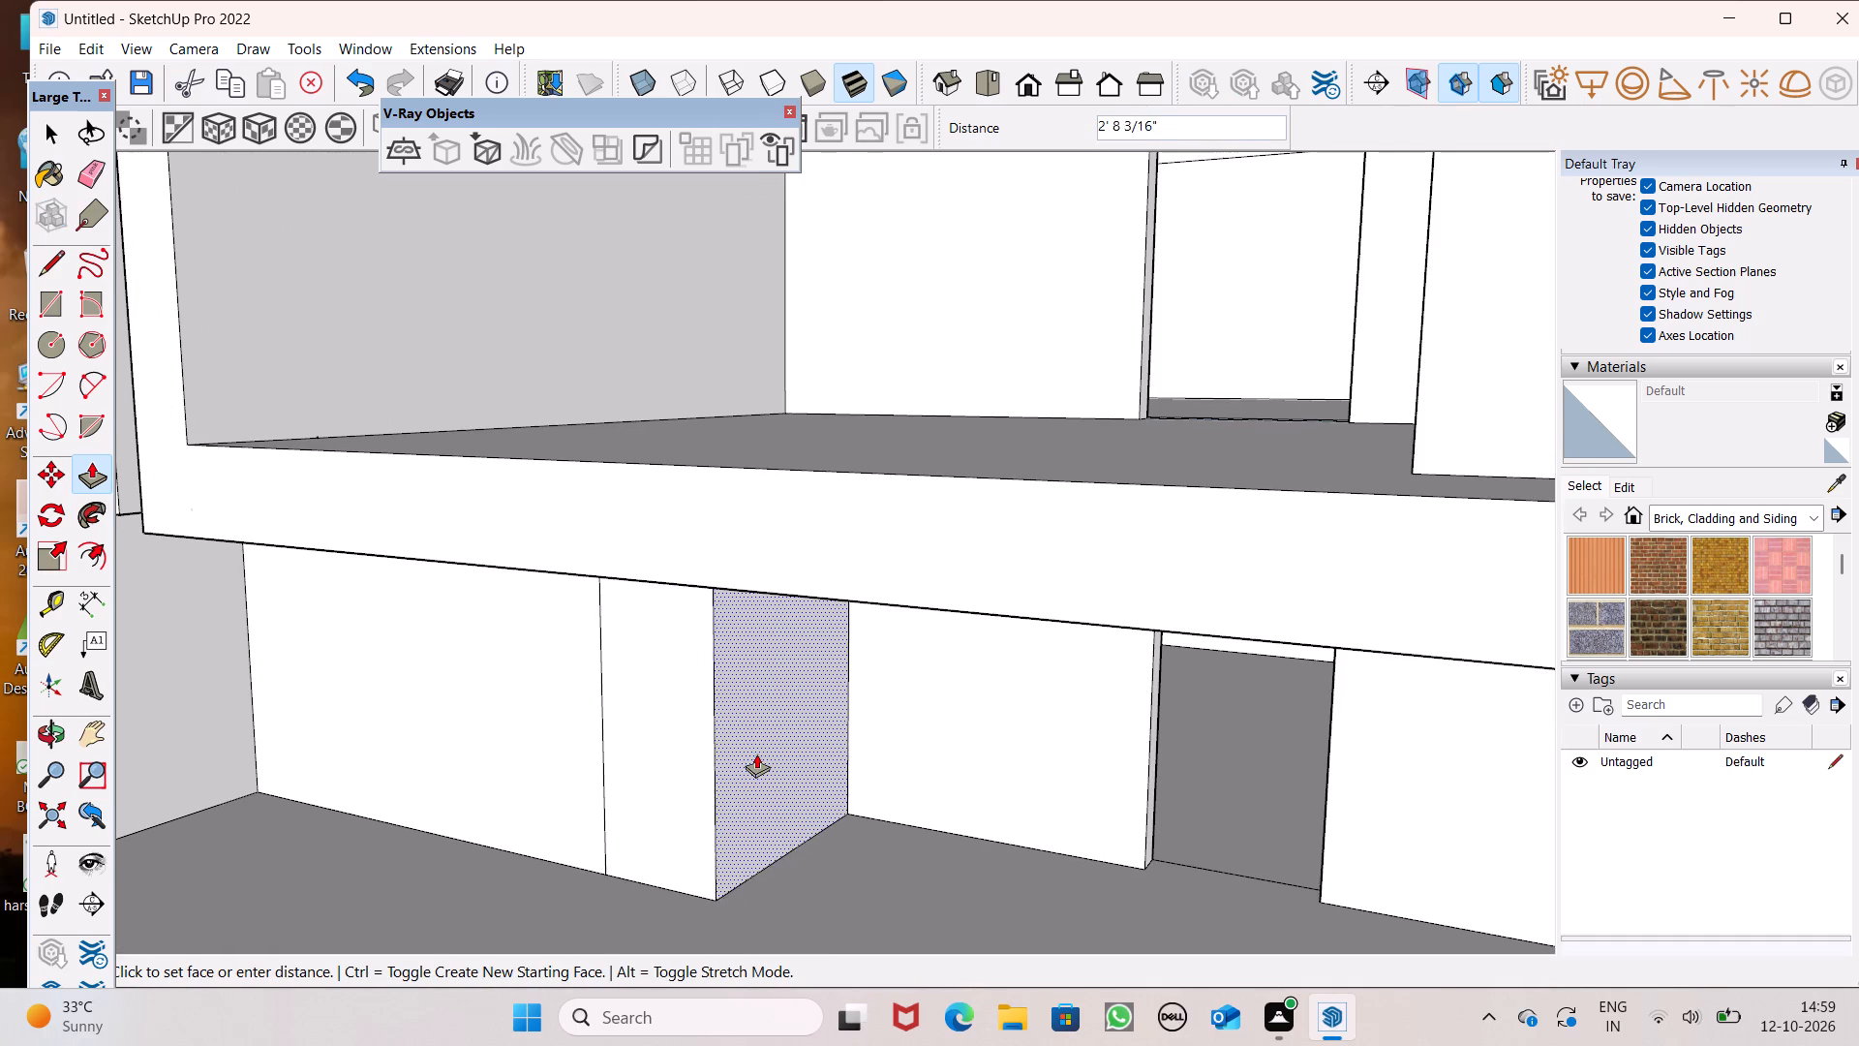
drag(756, 754, 768, 759)
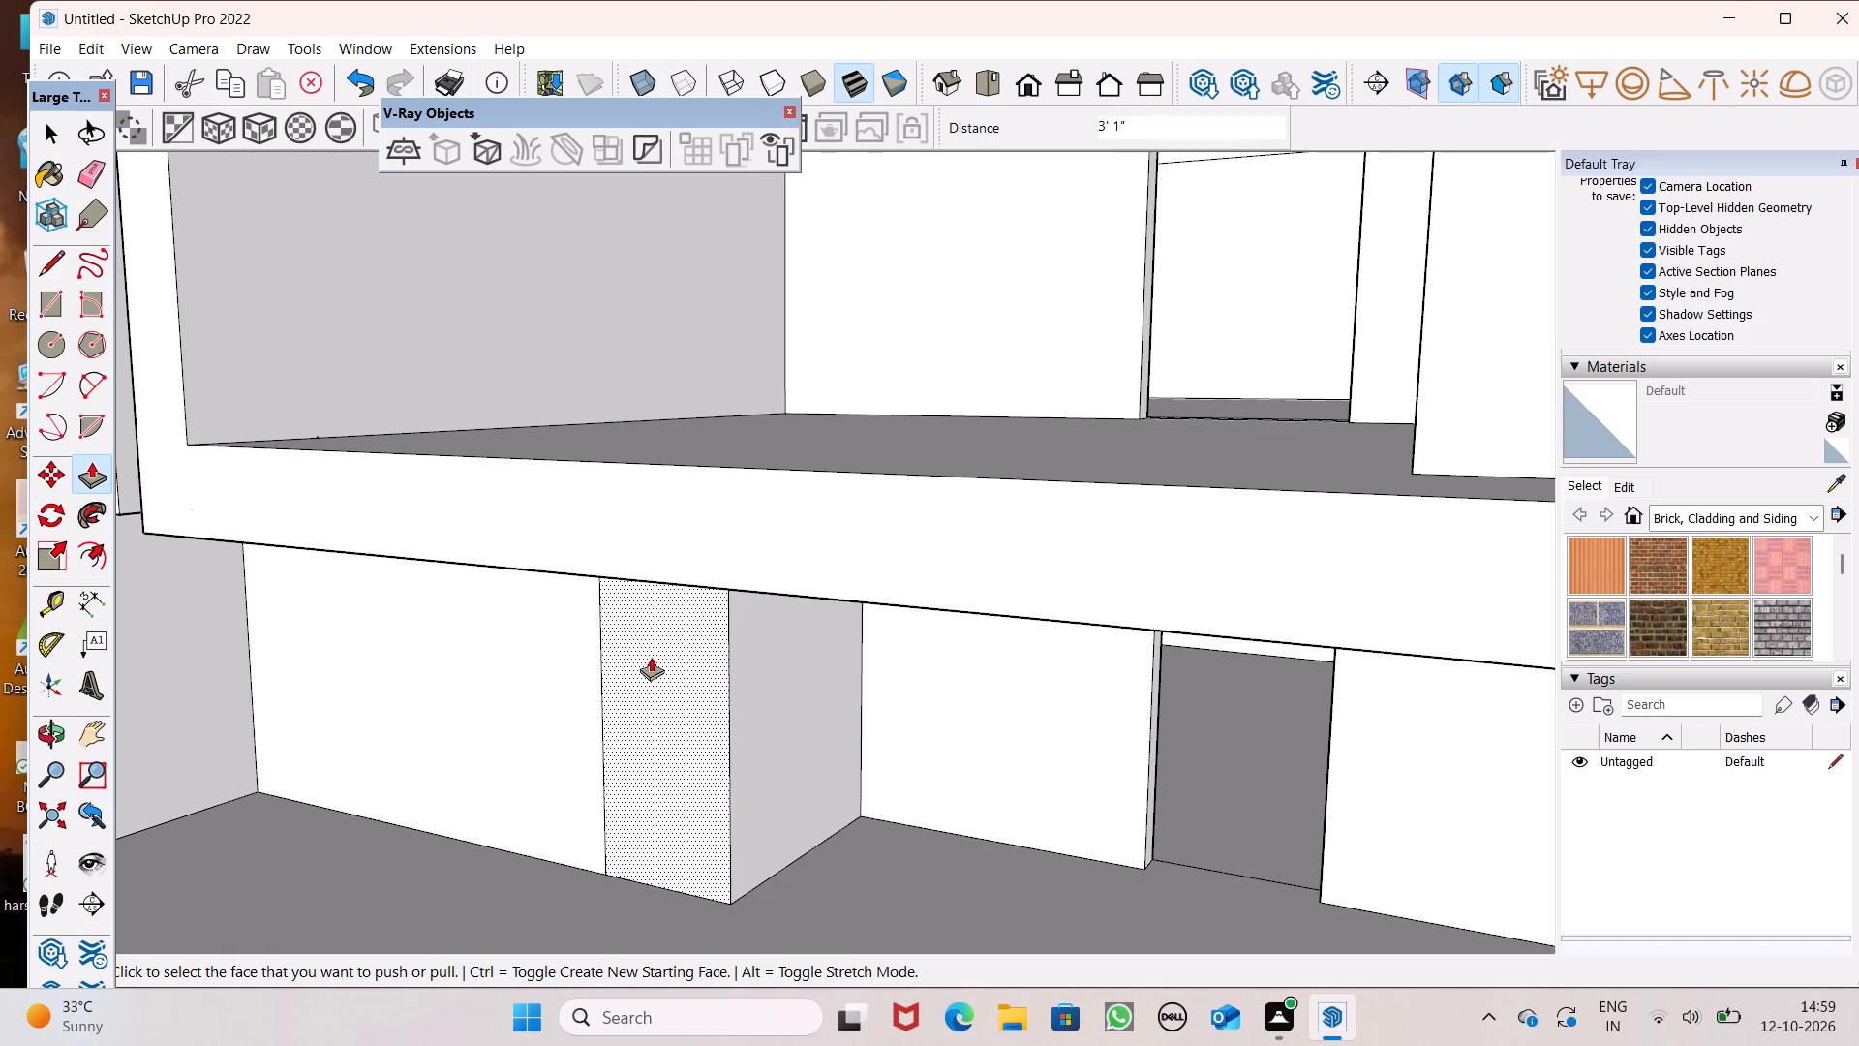
Erase the leftover vertical edge on the front of the extended ground-floor wall.
scroll(758, 624, down, 6)
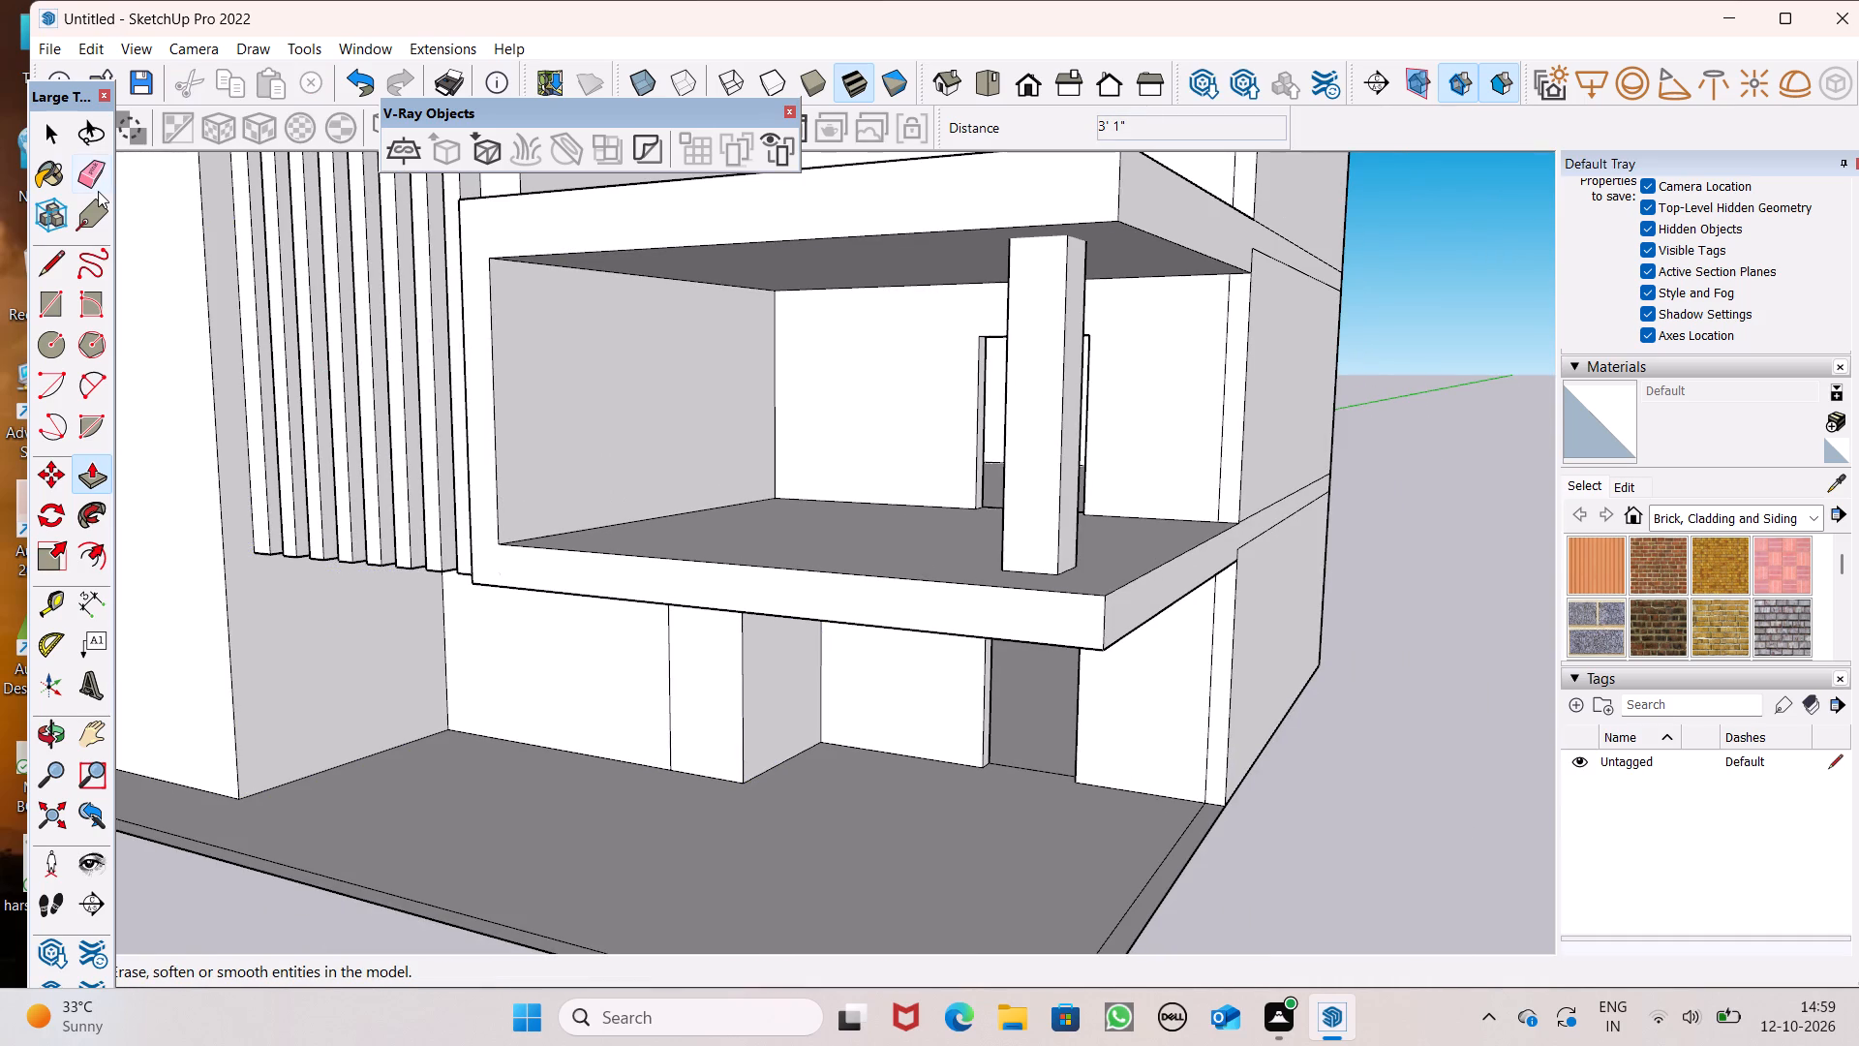
click(98, 190)
click(657, 694)
click(668, 686)
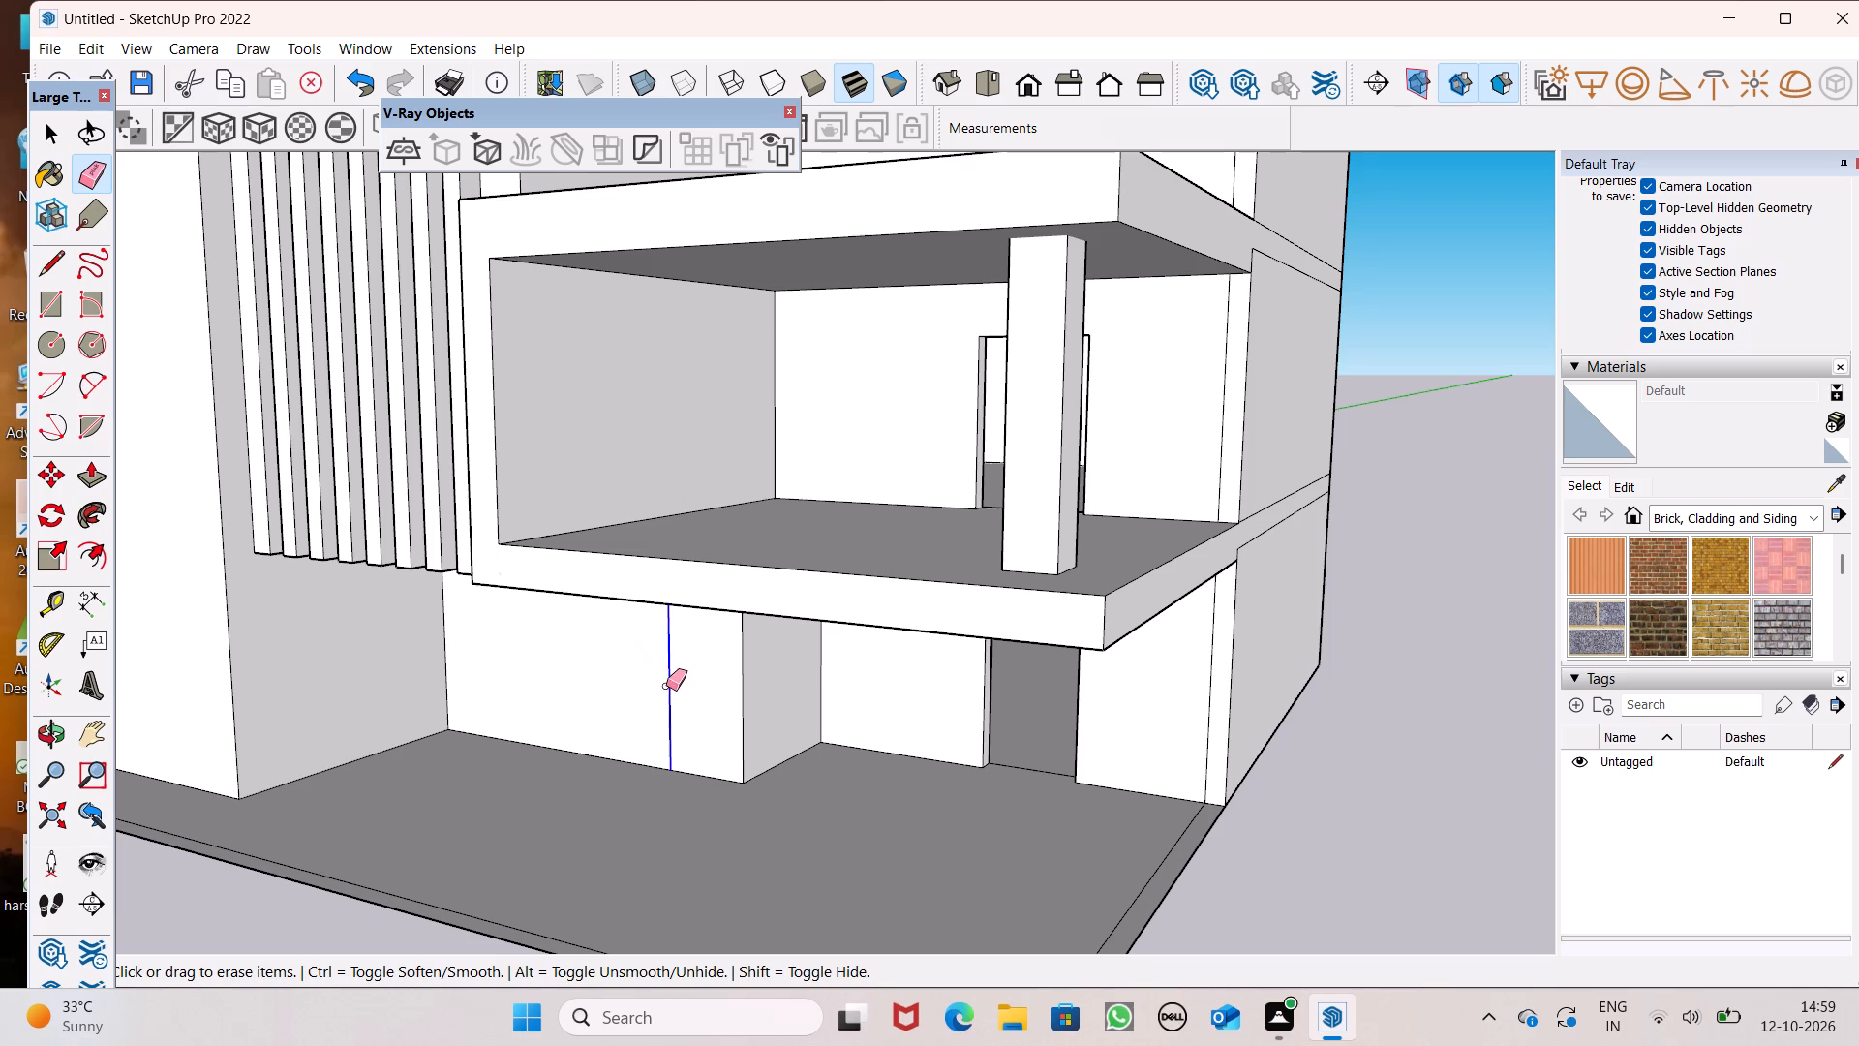
Push/Pull the front face of the extended ground-floor wall by 11".
click(104, 484)
drag(707, 686, 698, 700)
Examine the building's side, rear and open roof, returning to the side view of the balconies and ground-floor doorway.
scroll(950, 605, down, 6)
middle_drag(949, 664, 589, 797)
scroll(633, 825, down, 1)
scroll(875, 448, down, 5)
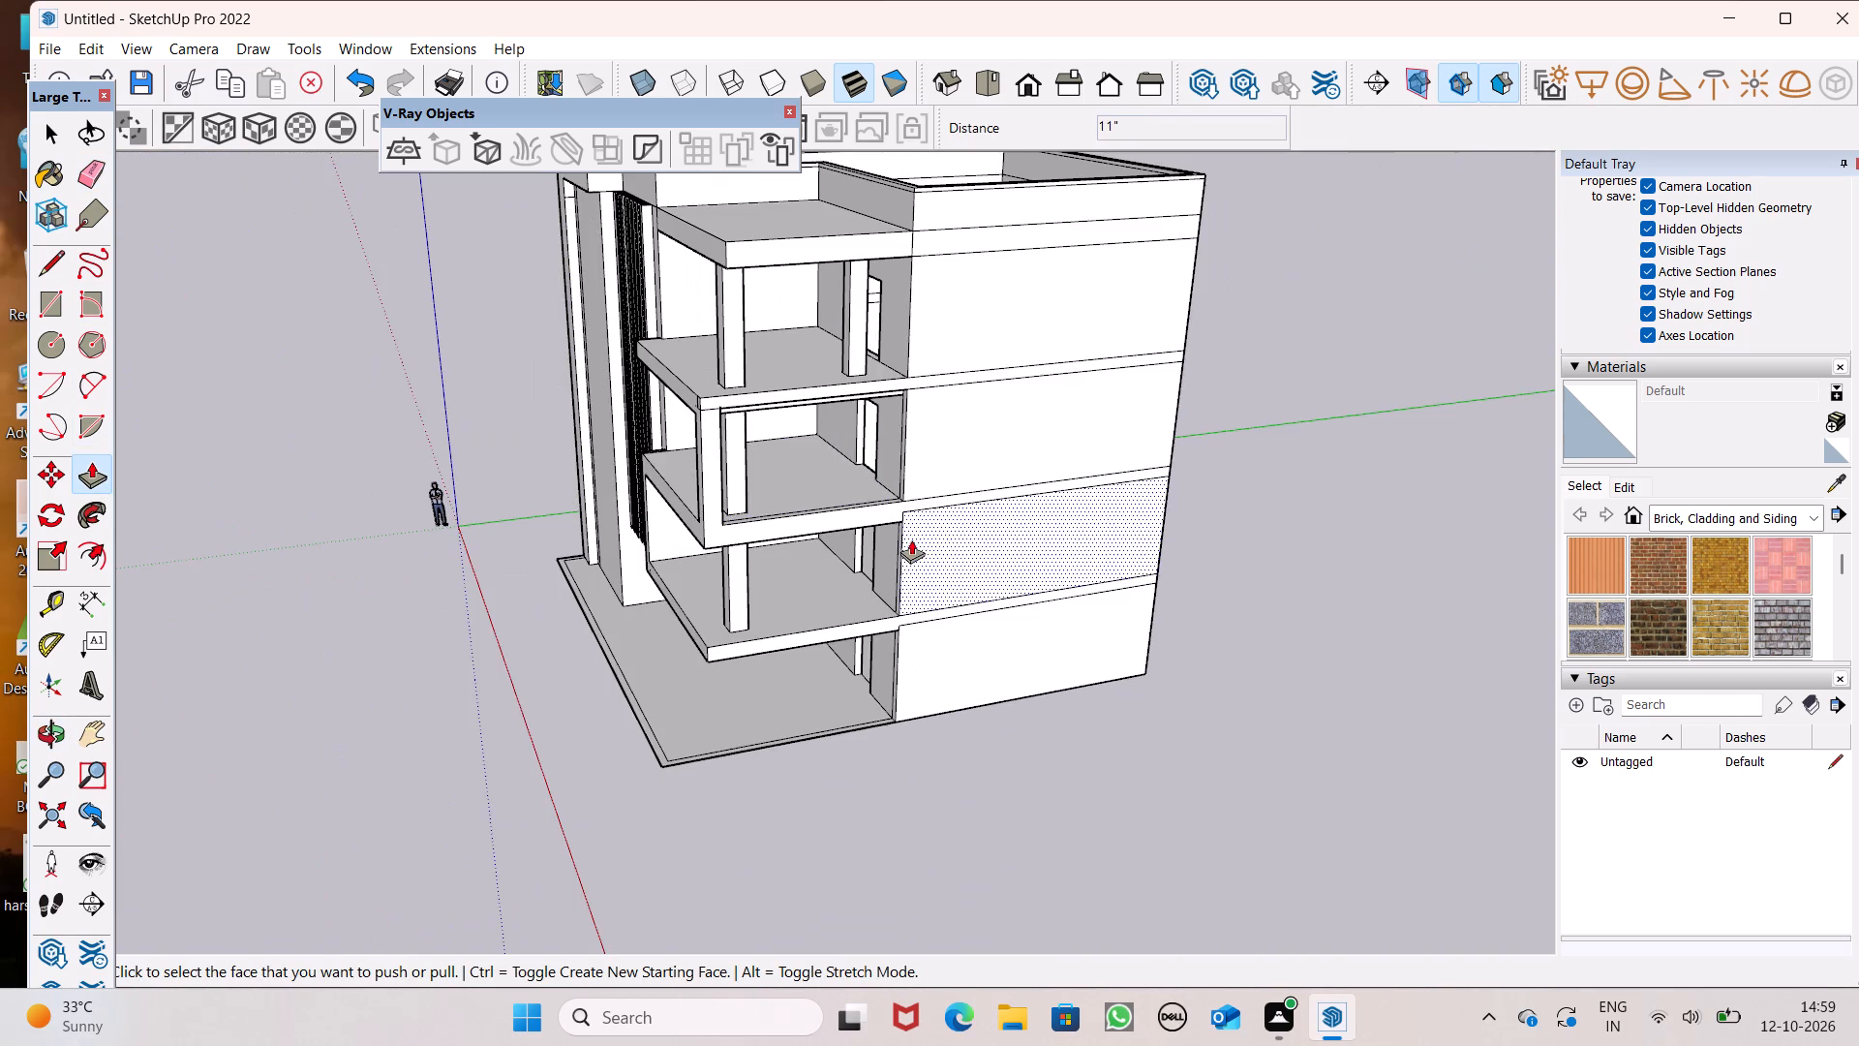
scroll(939, 501, down, 7)
middle_drag(1041, 544, 15, 858)
scroll(719, 606, up, 1)
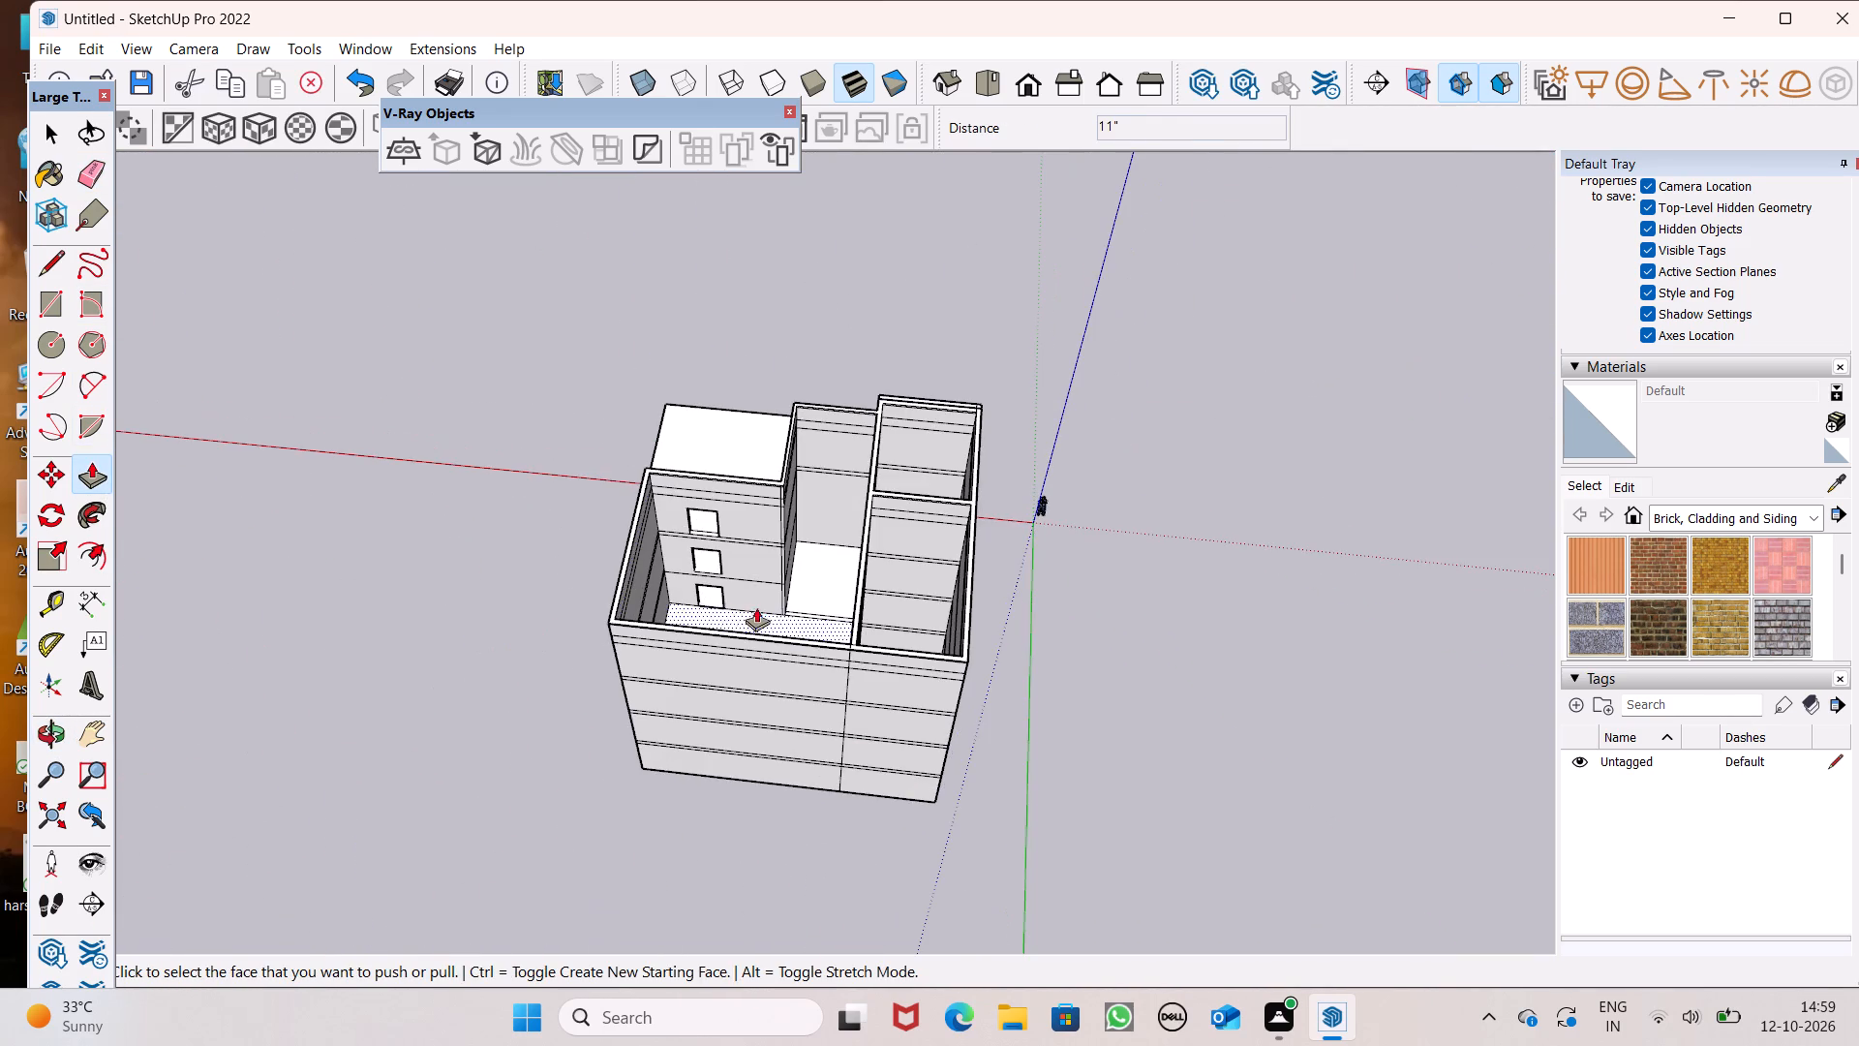
scroll(756, 607, up, 5)
middle_drag(851, 664, 786, 619)
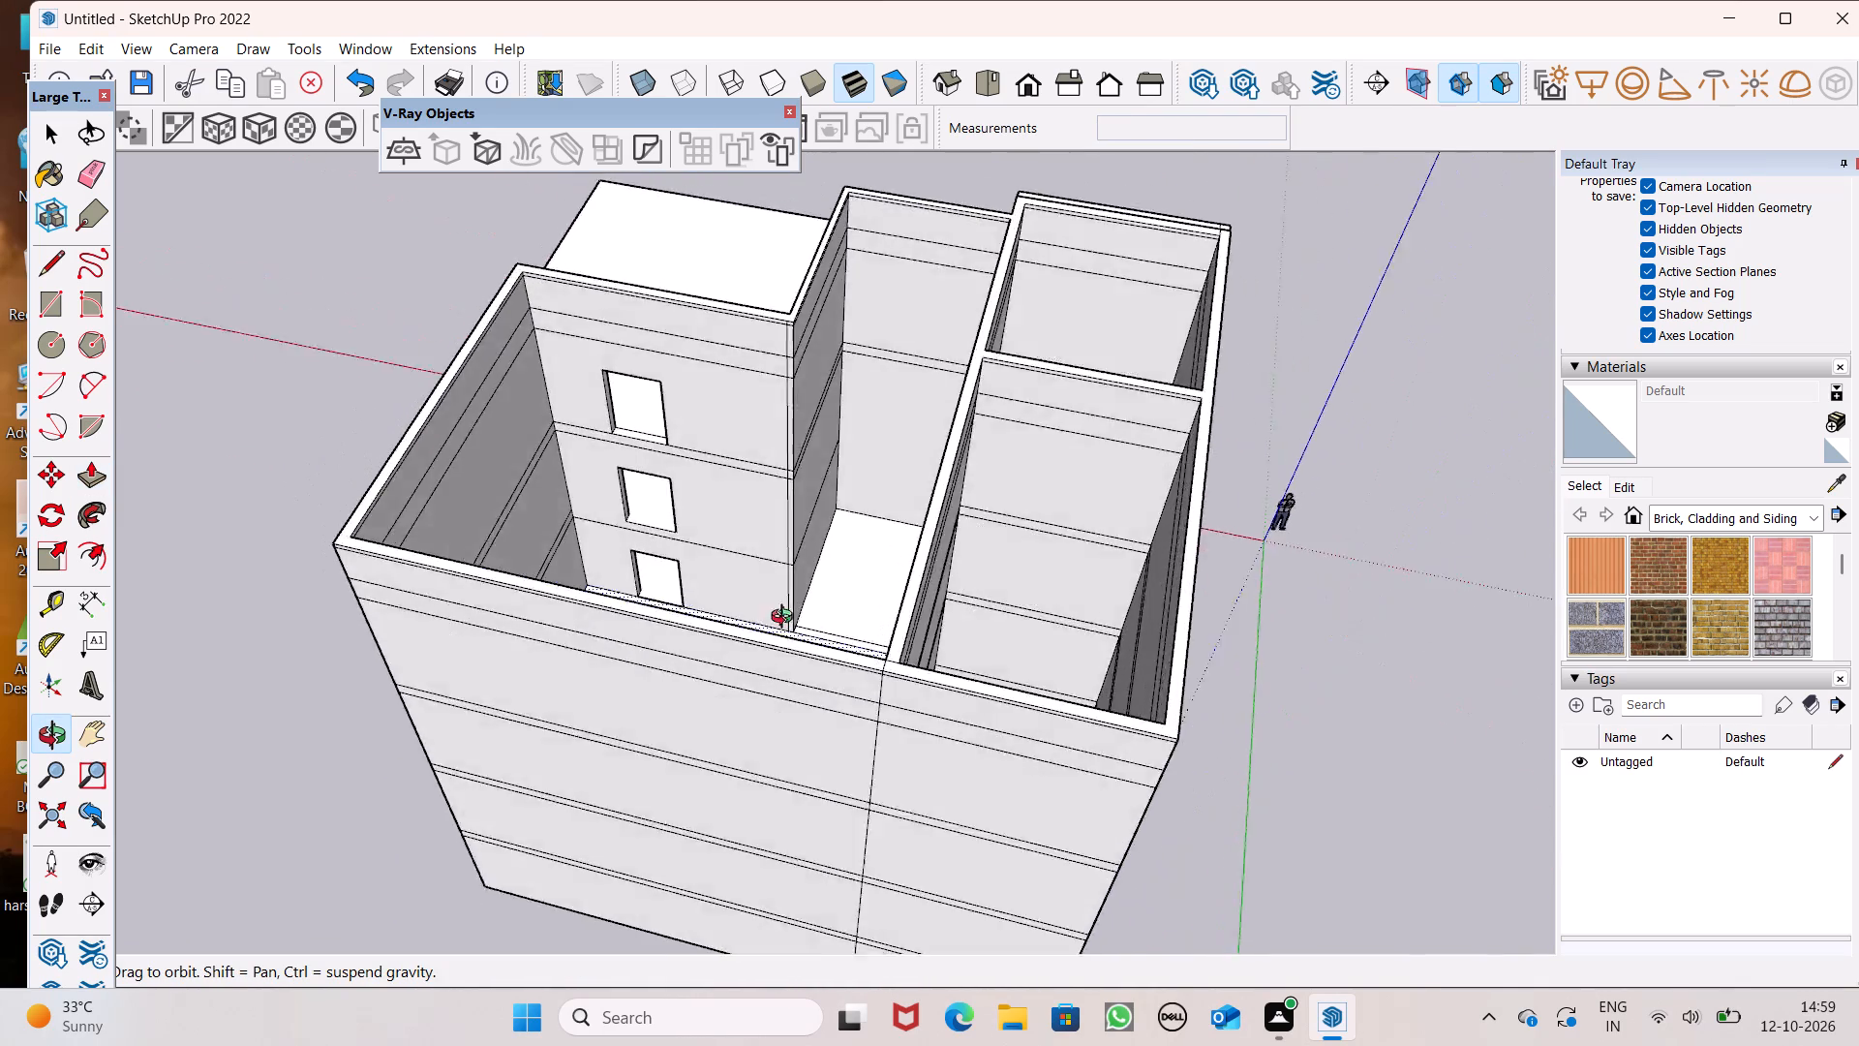
middle_drag(786, 619, 990, 446)
middle_drag(703, 622, 1247, 519)
middle_drag(1050, 599, 1262, 484)
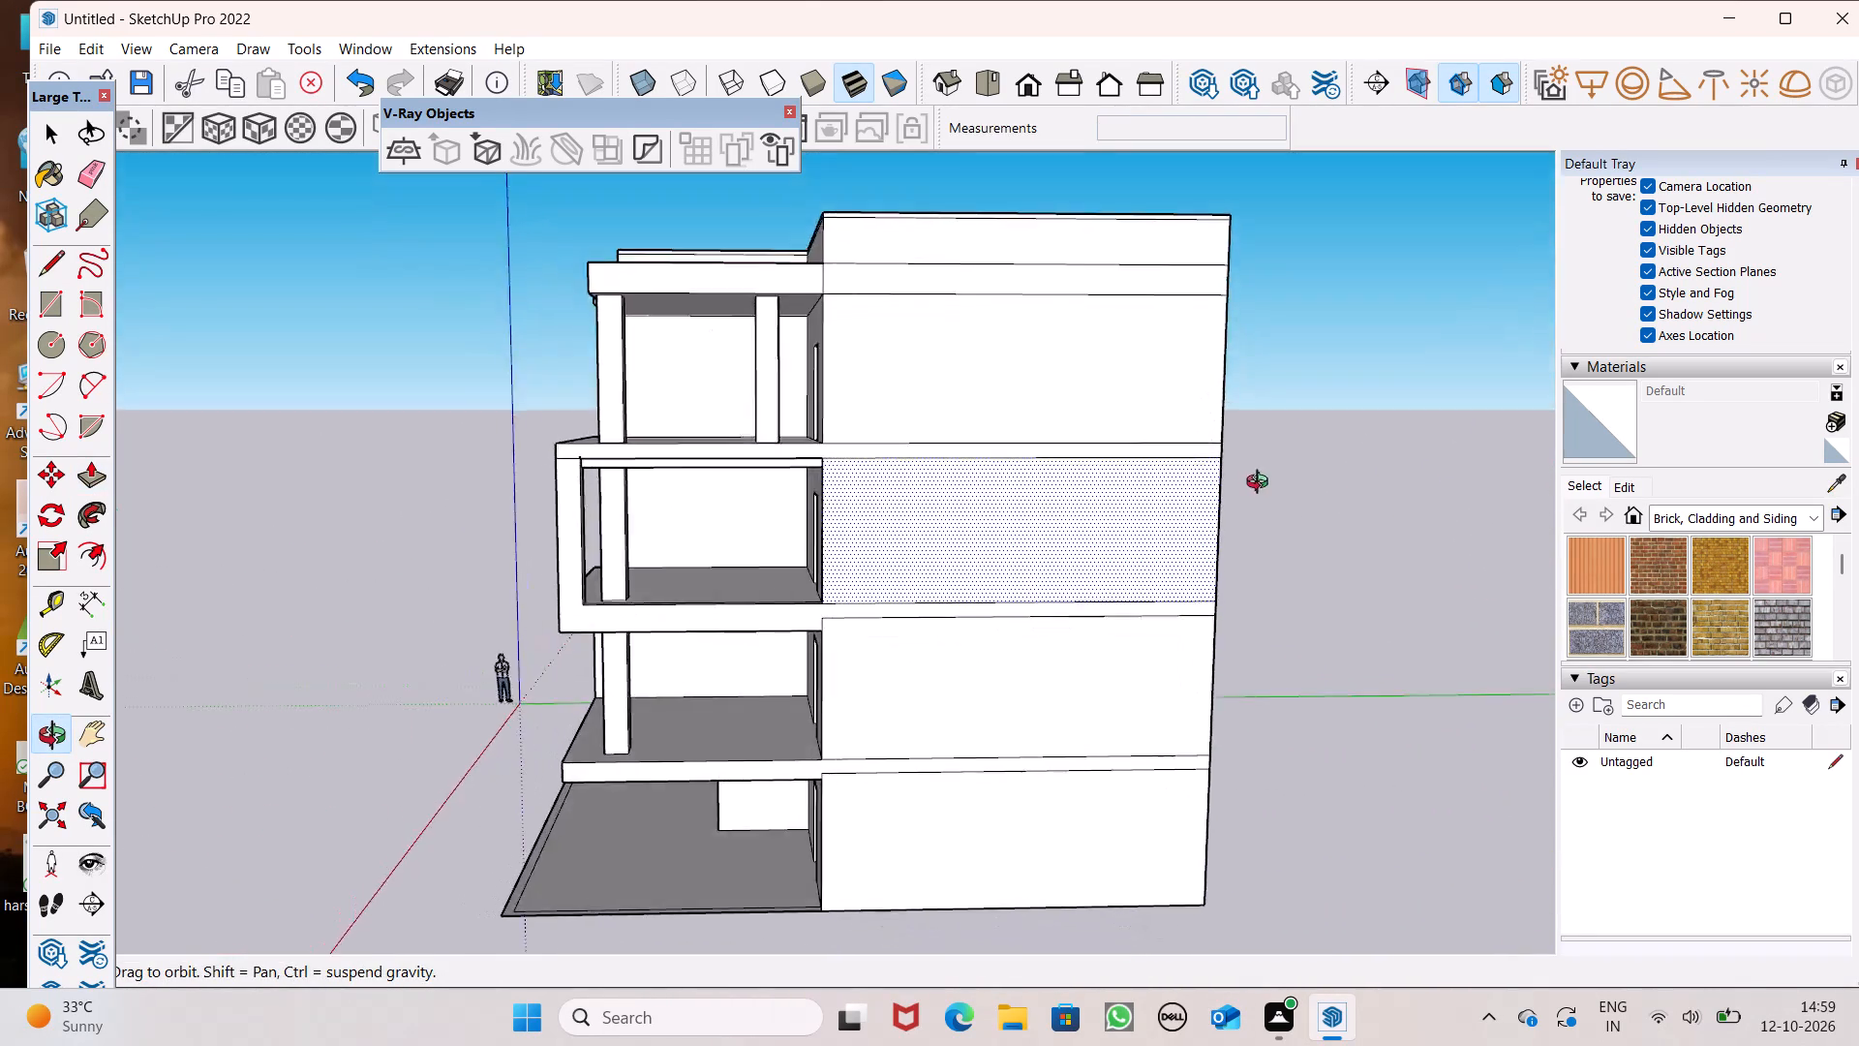
middle_drag(1262, 484, 1479, 395)
scroll(1177, 696, up, 1)
scroll(976, 751, up, 6)
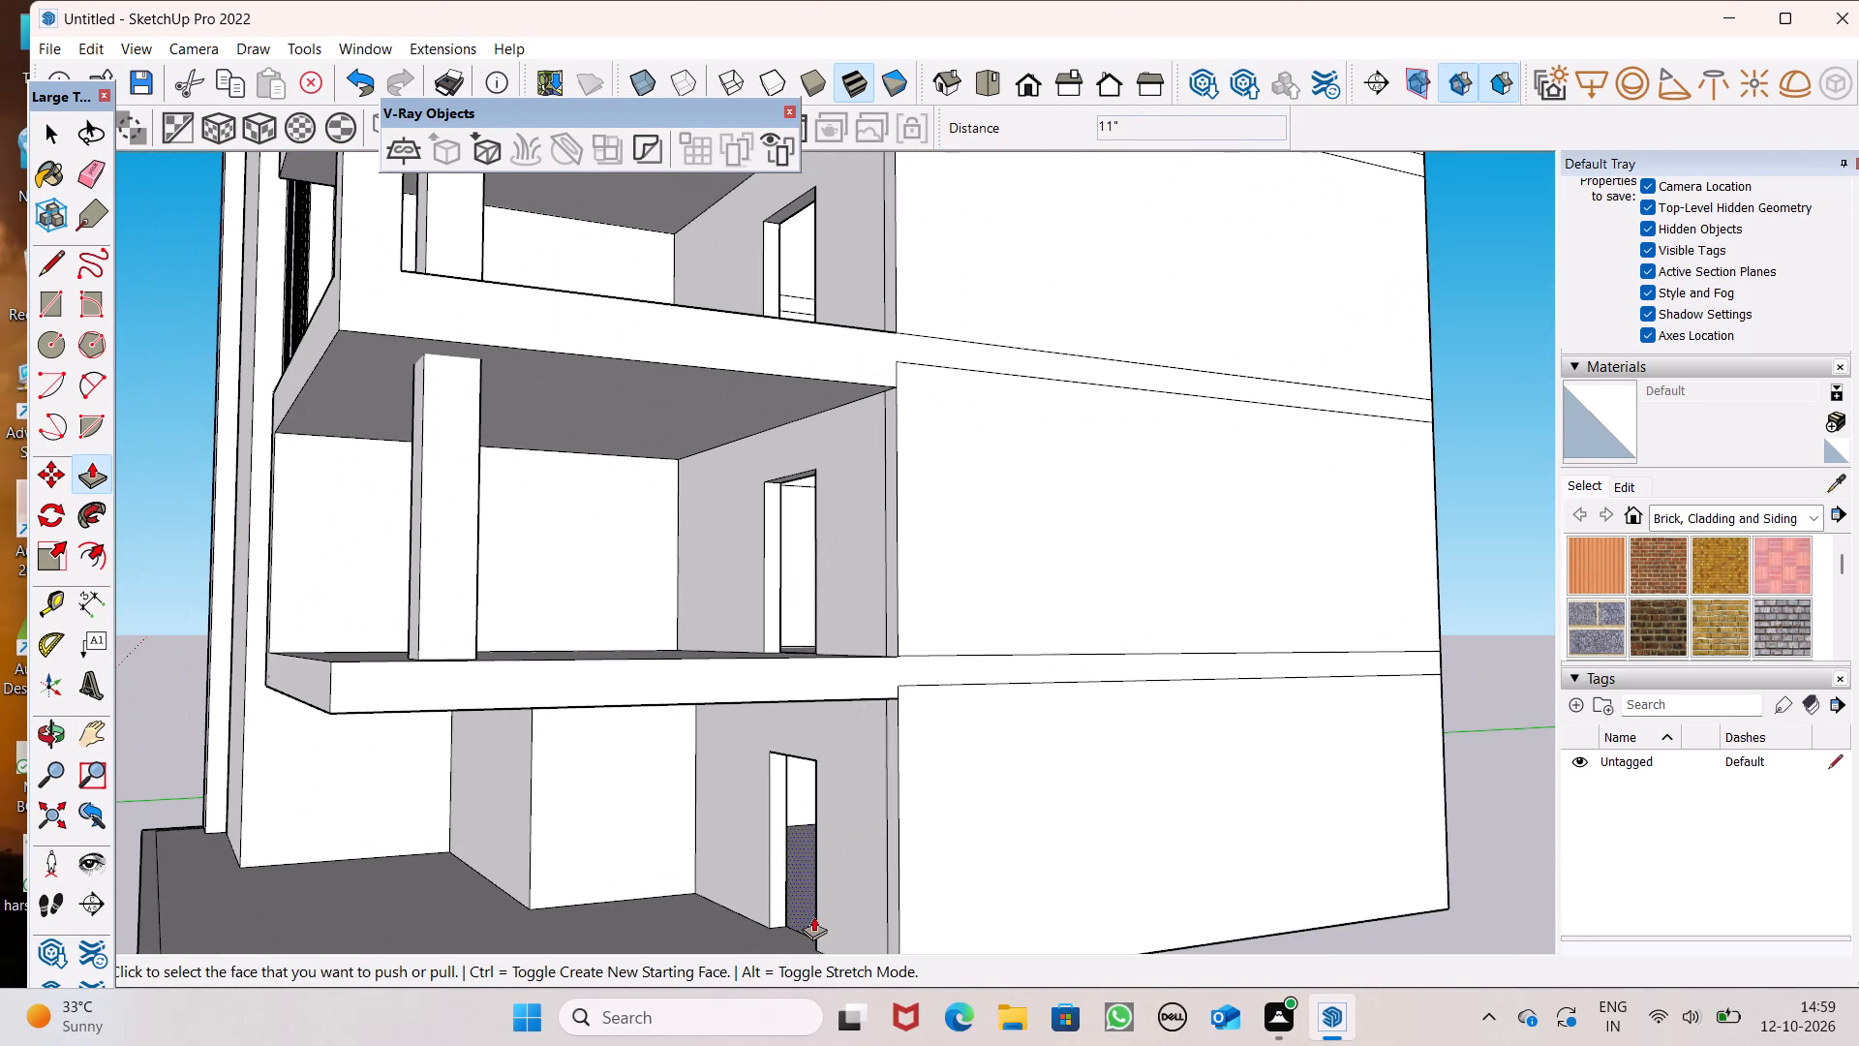
Inspect the ground-floor room's interior, checking its back wall, side walls and corners.
middle_drag(813, 916, 852, 877)
scroll(829, 849, up, 9)
middle_drag(841, 863, 810, 927)
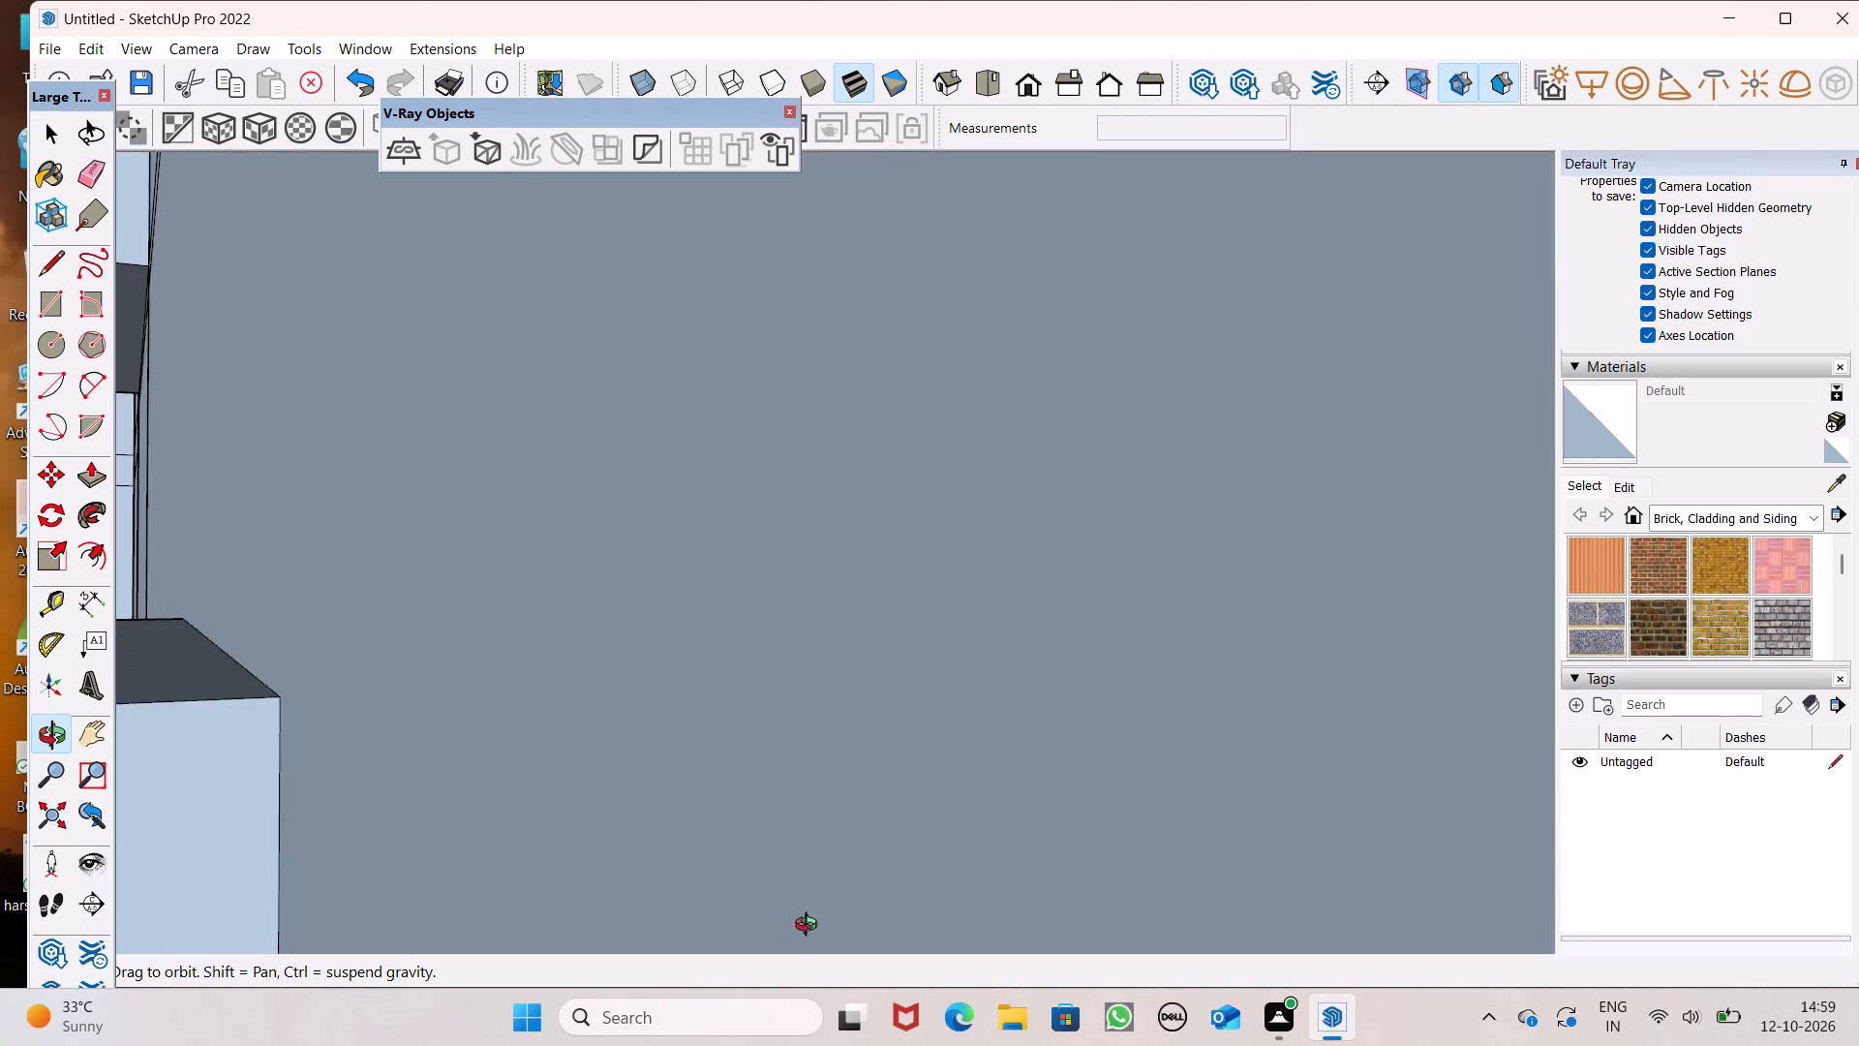
middle_drag(810, 927, 848, 891)
scroll(837, 899, up, 3)
middle_drag(849, 926, 771, 981)
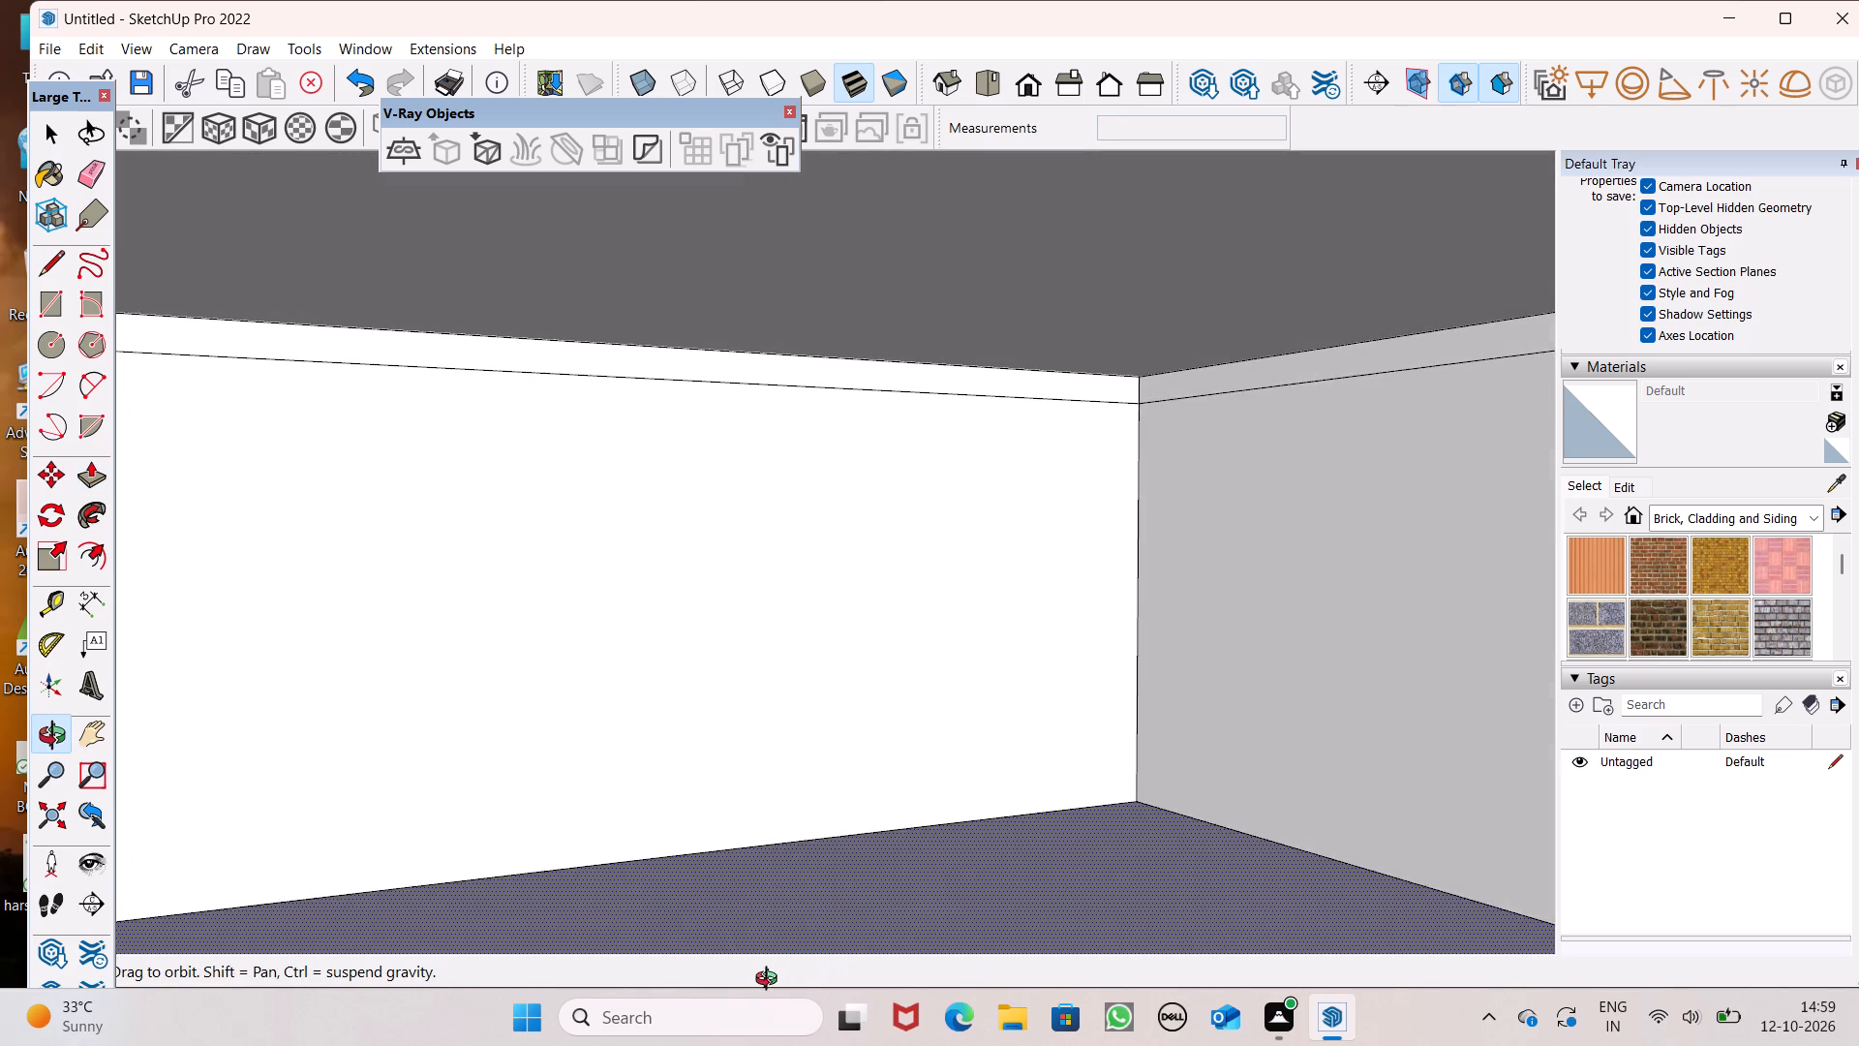
middle_drag(771, 981, 747, 963)
drag(79, 738, 102, 740)
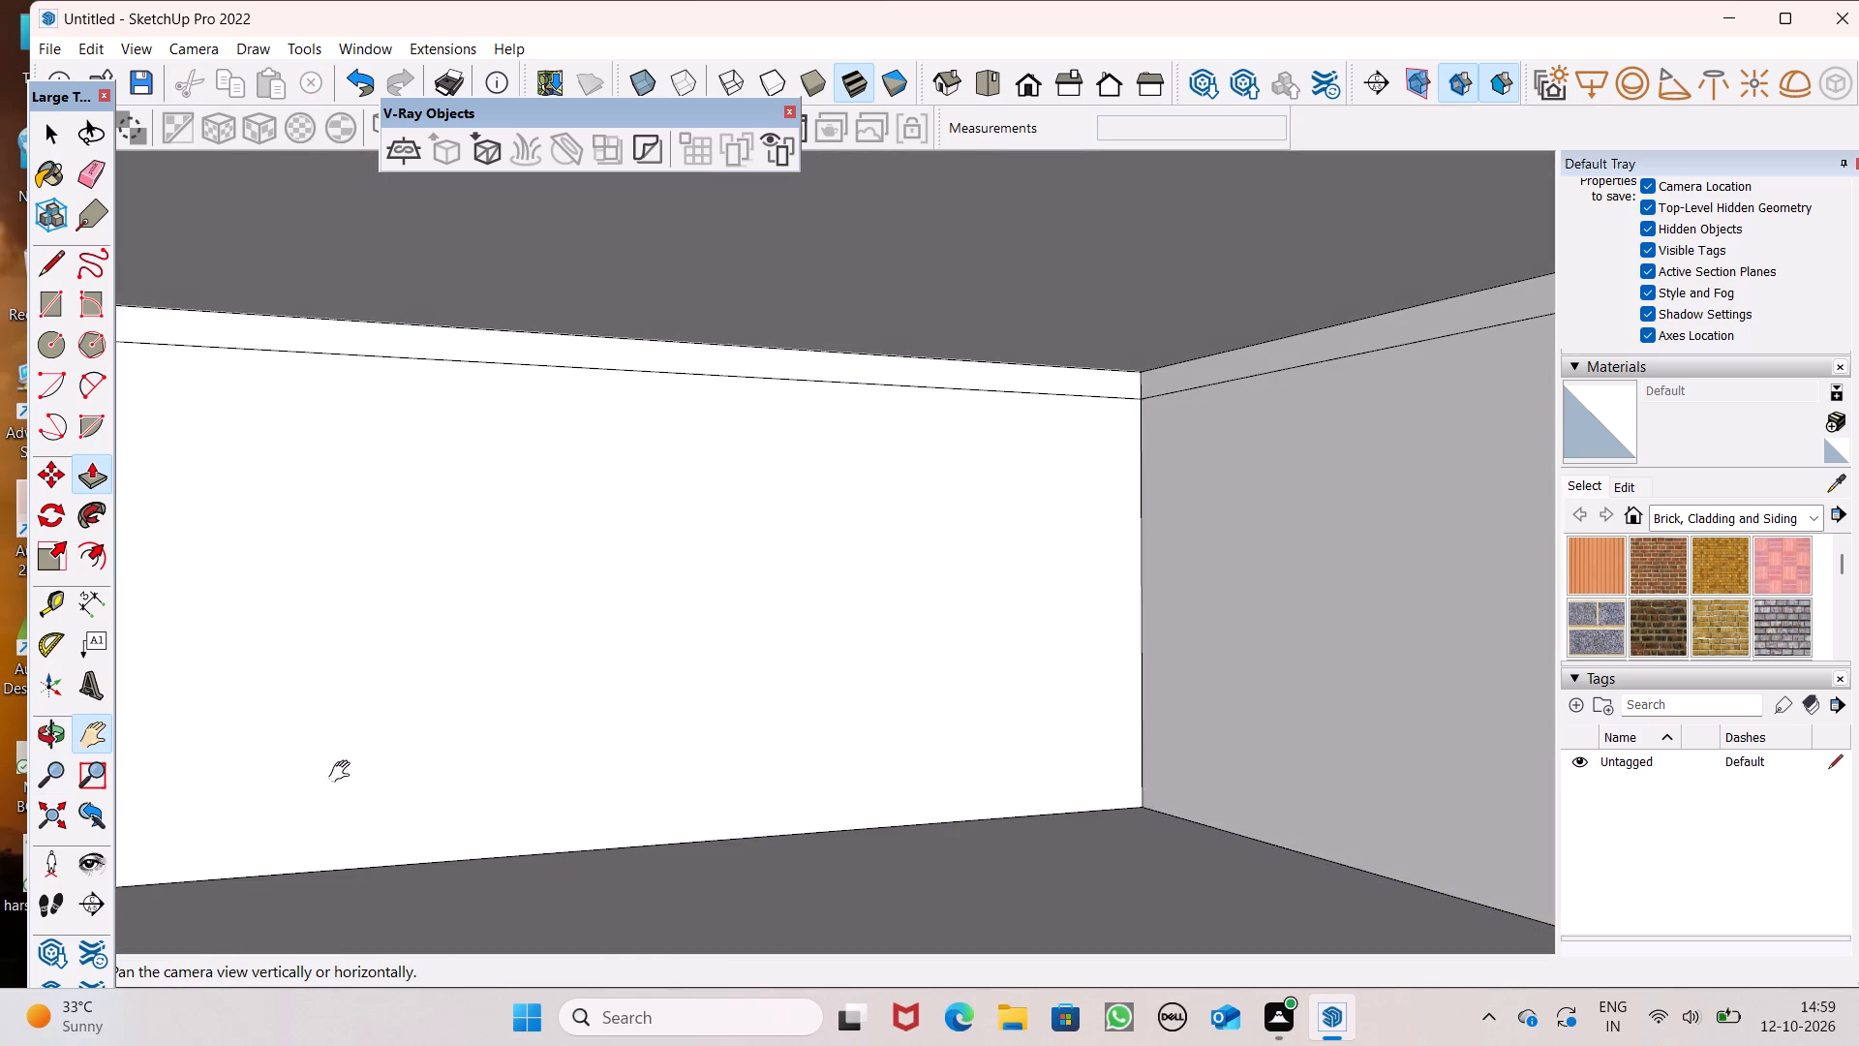
drag(813, 815, 899, 813)
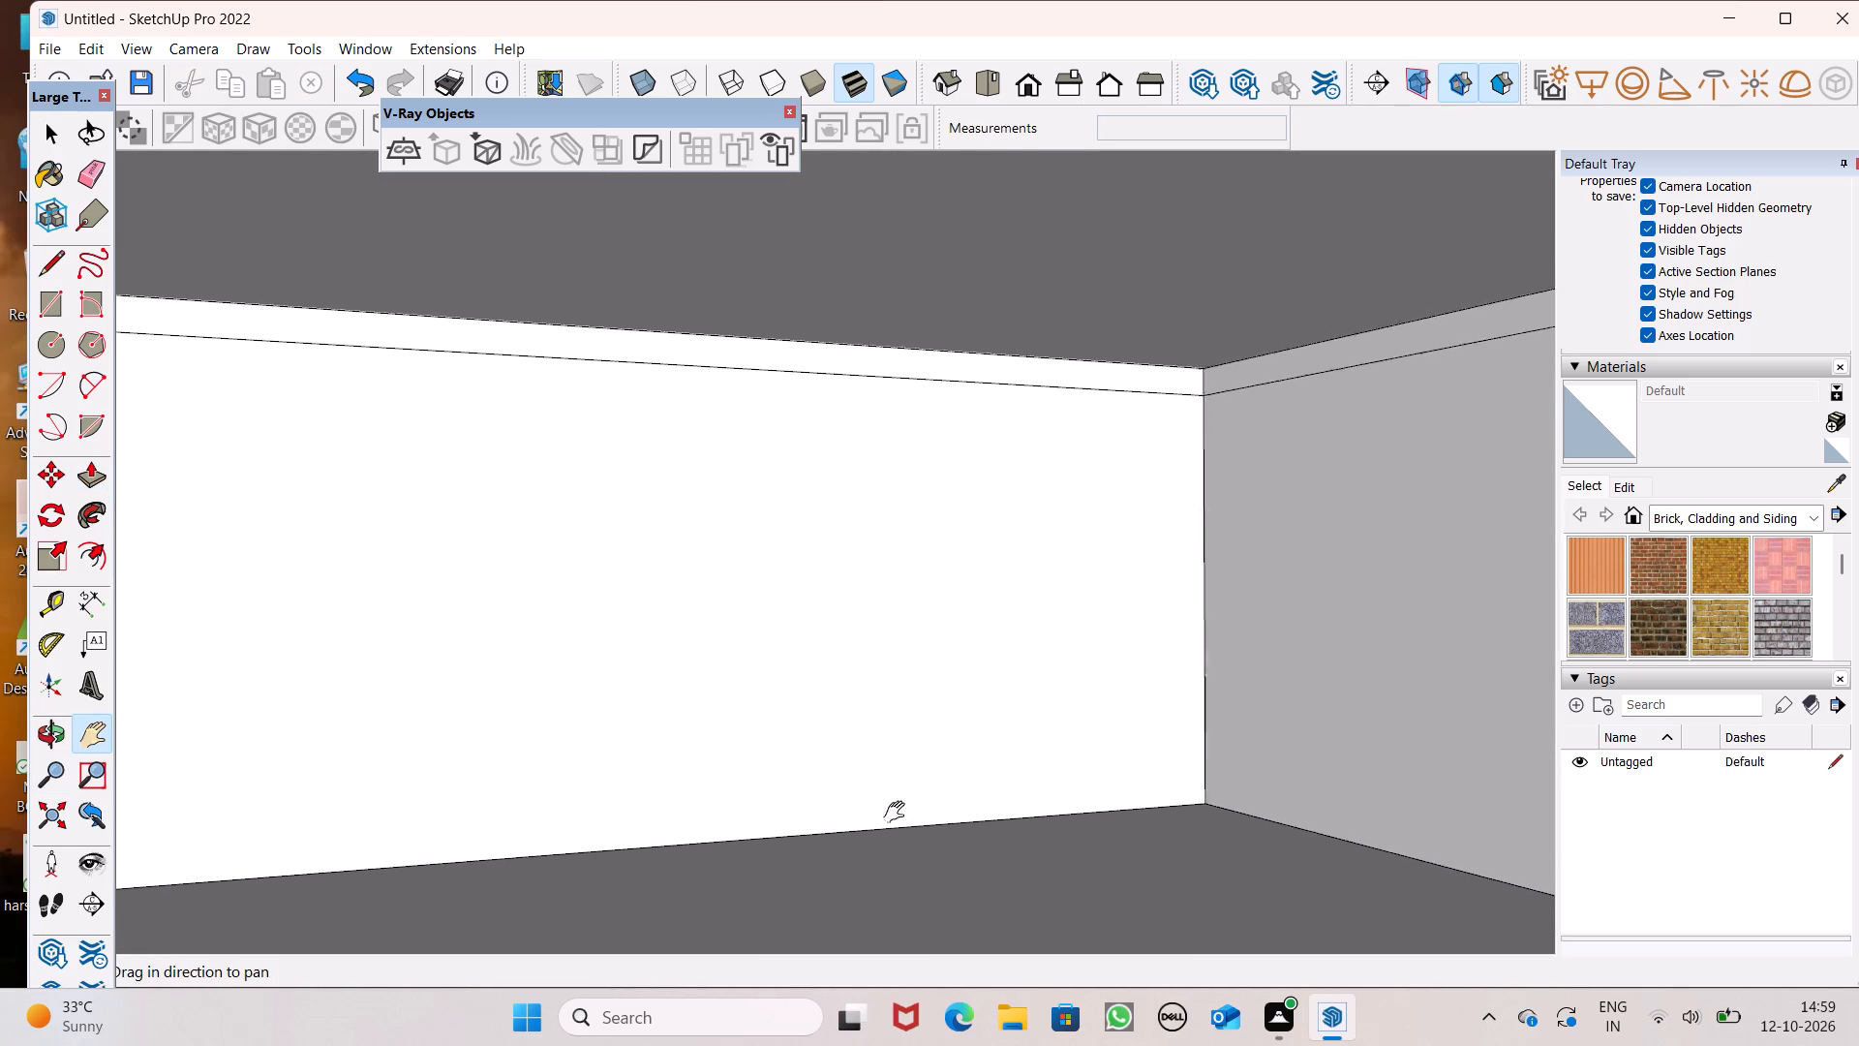
drag(899, 813, 964, 816)
drag(440, 751, 675, 643)
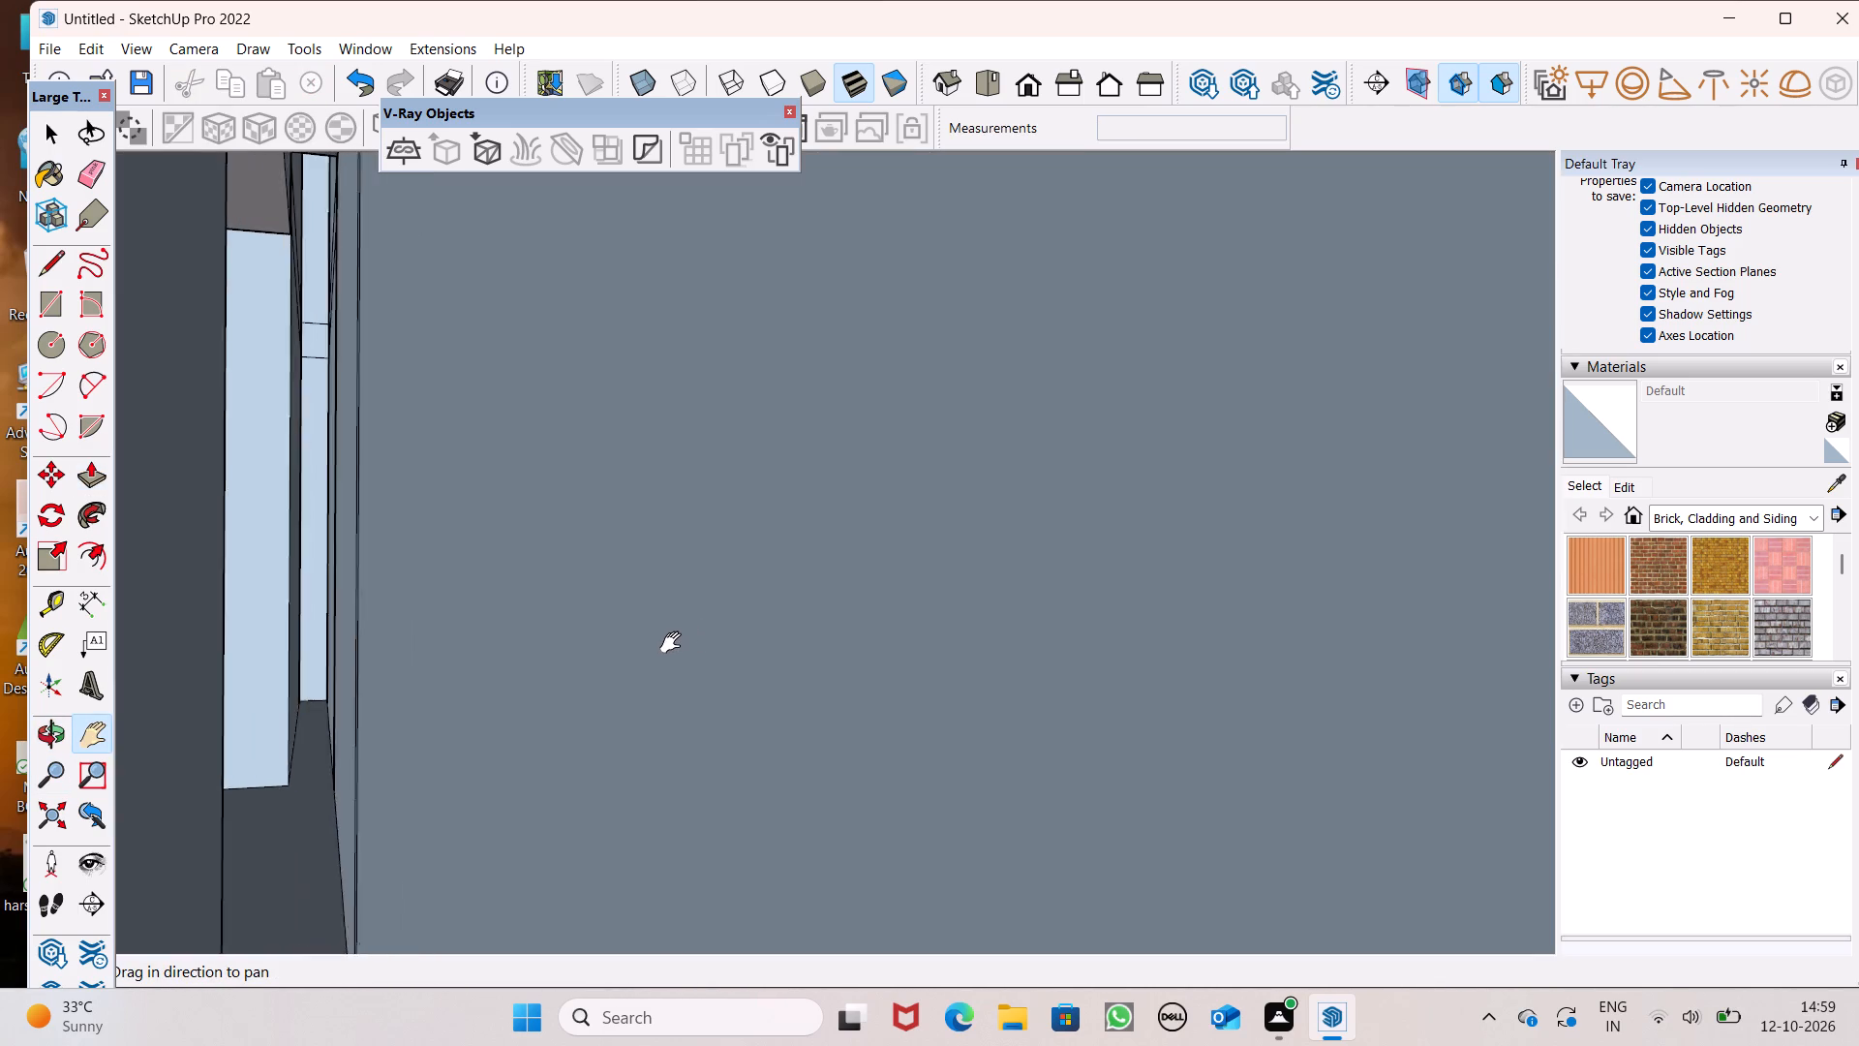
drag(675, 643, 754, 652)
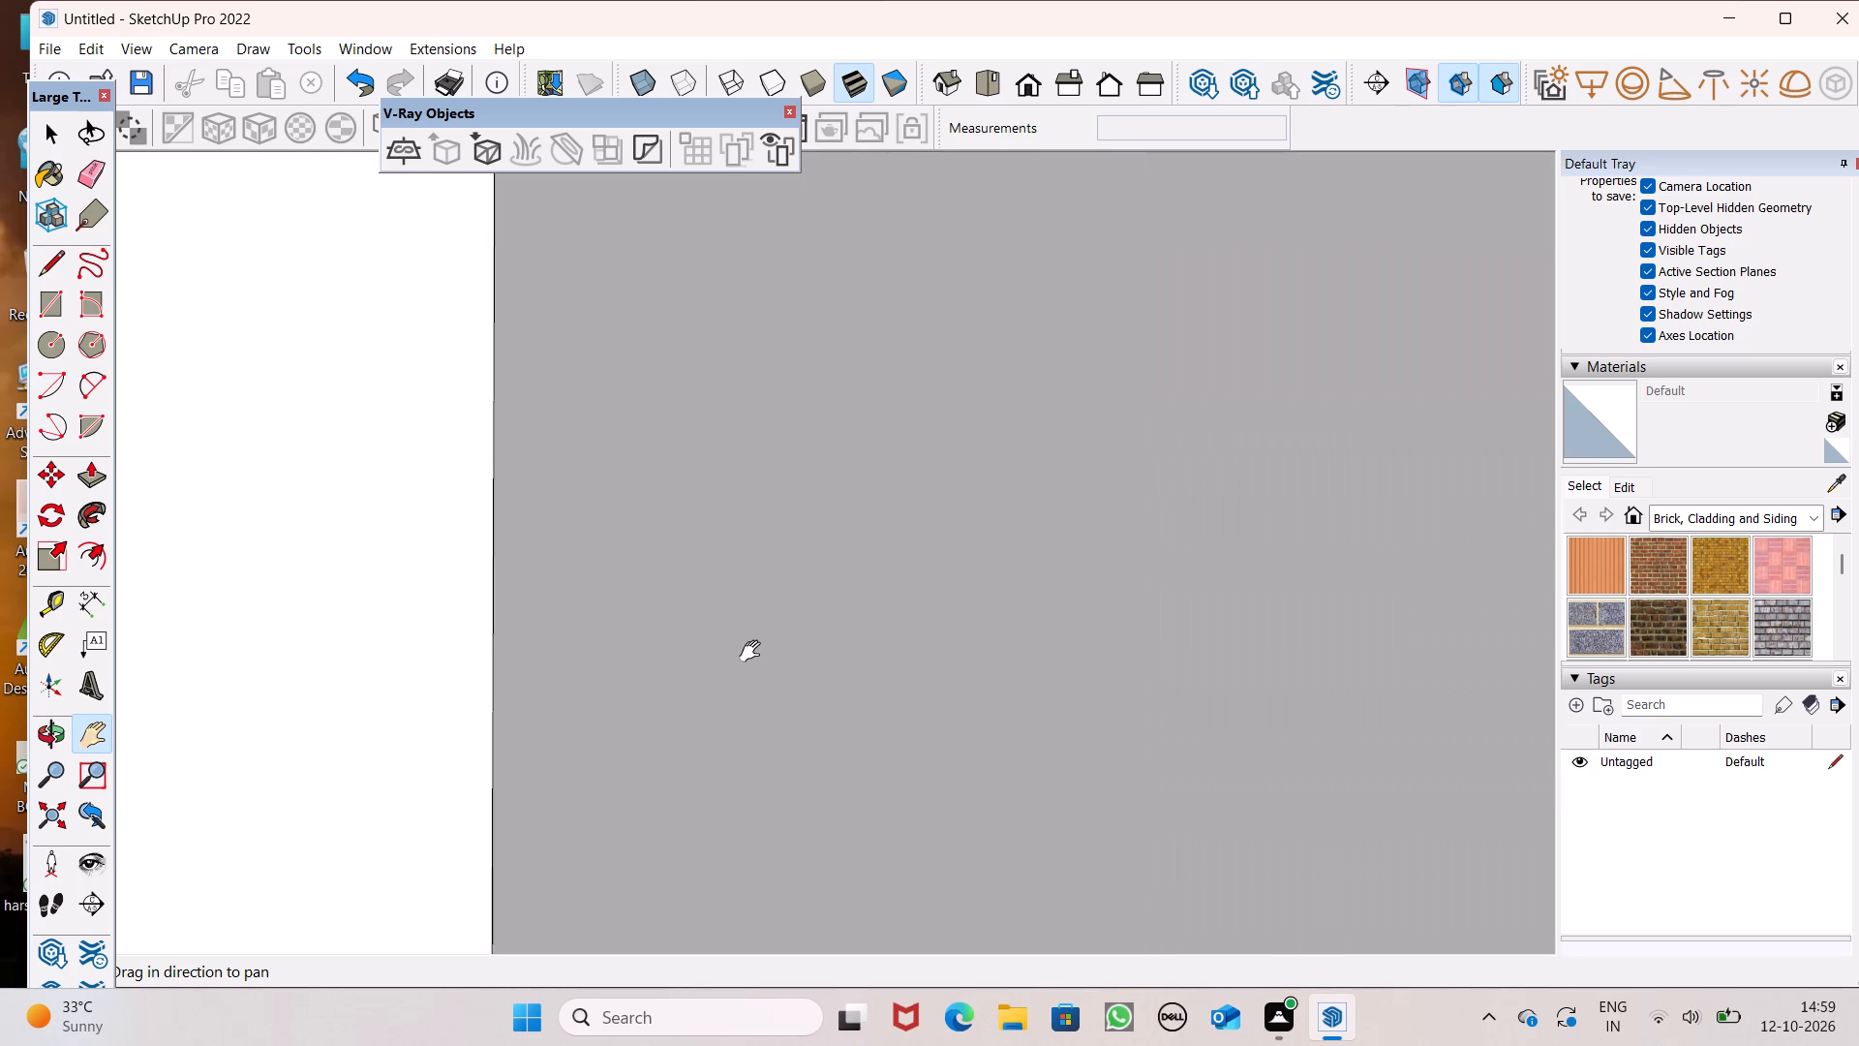
drag(754, 652, 614, 695)
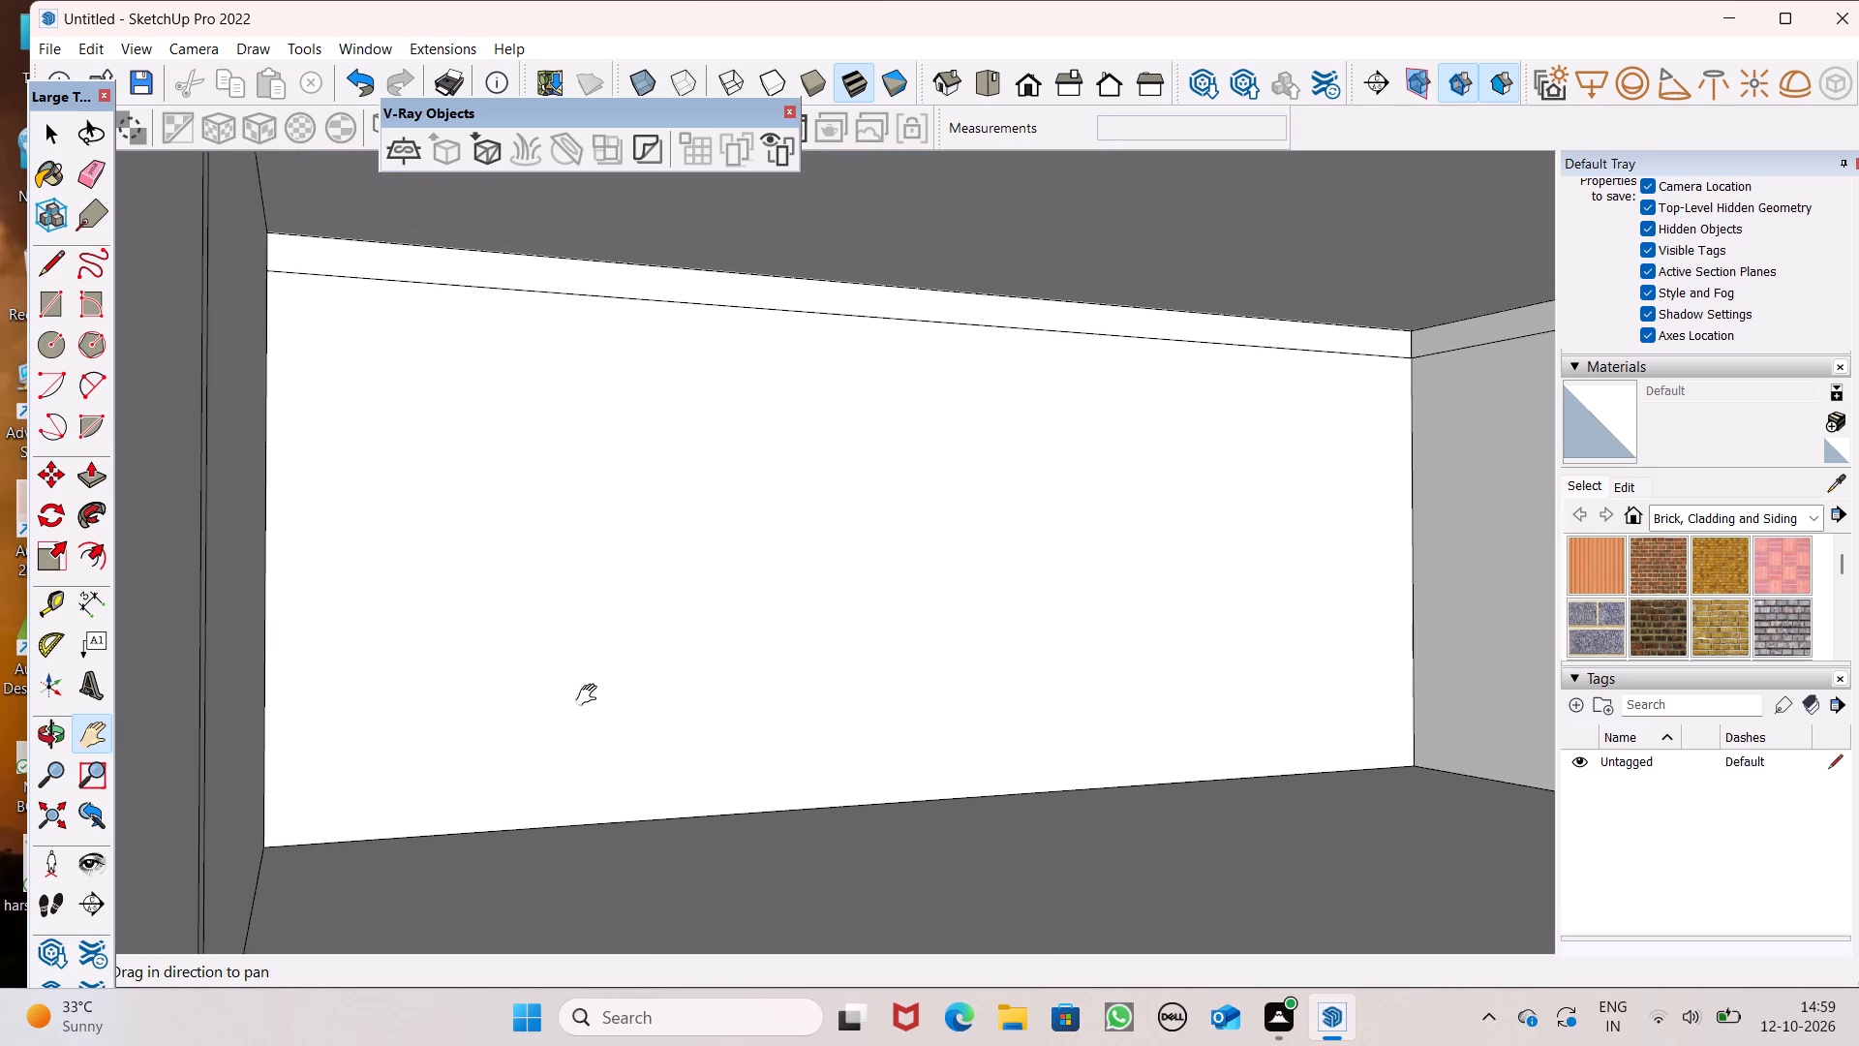
Look around inside the ground-floor room and Push/Pull the narrow return face at the interior wall corner back towards the adjoining wall.
click(94, 856)
drag(712, 948, 399, 850)
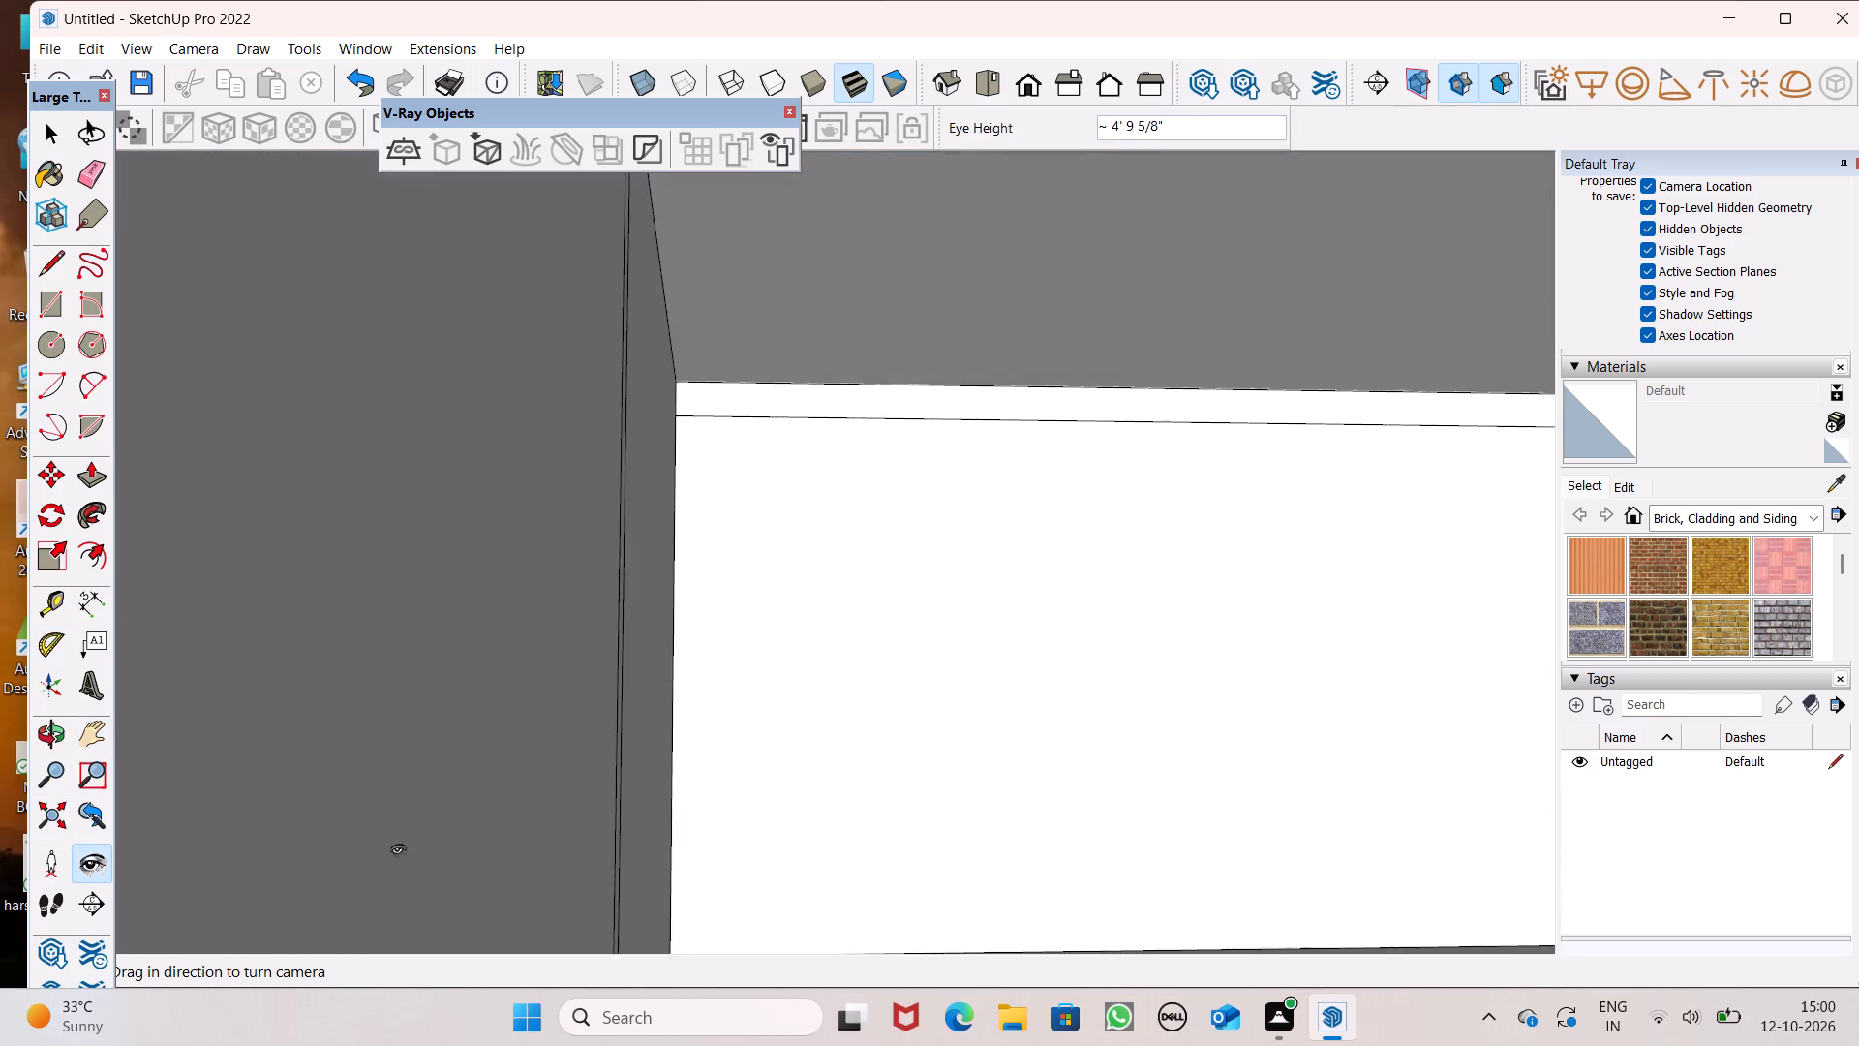
drag(399, 850, 137, 882)
drag(425, 665, 189, 919)
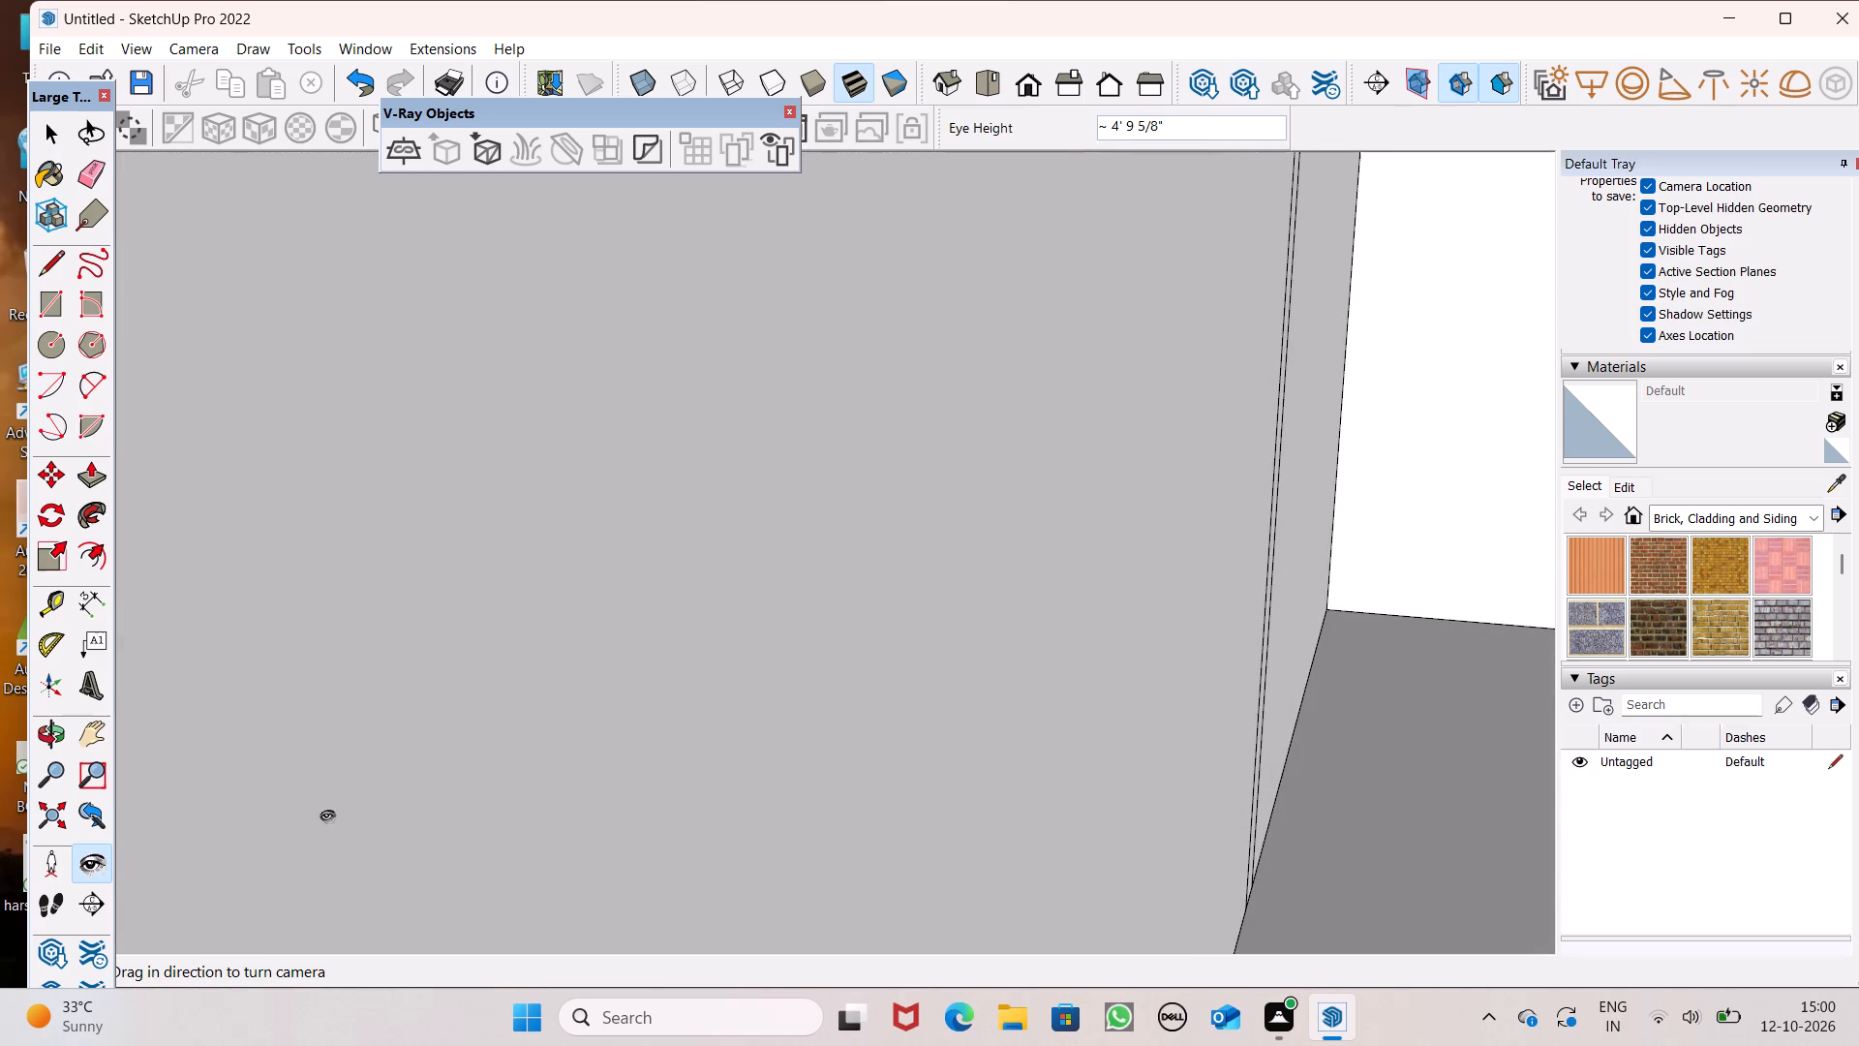
drag(434, 739, 466, 690)
drag(476, 681, 495, 667)
drag(507, 660, 515, 544)
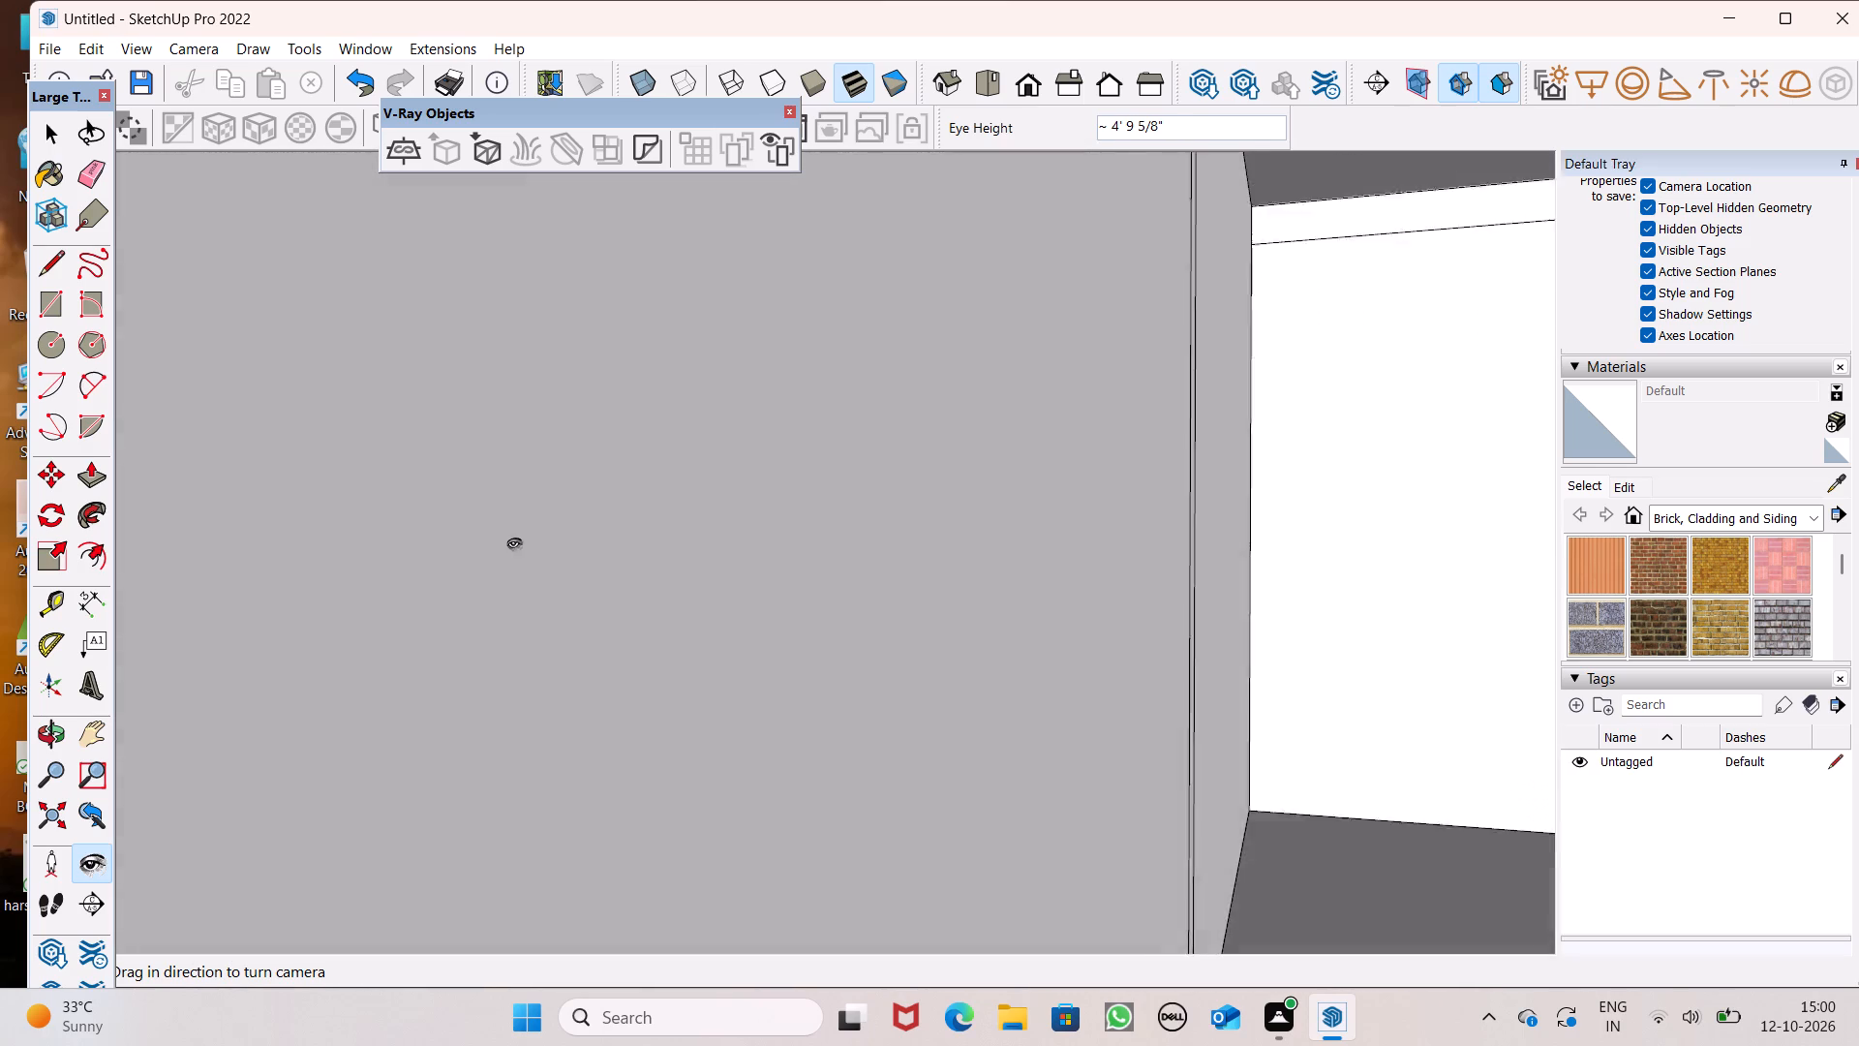
drag(515, 544, 614, 423)
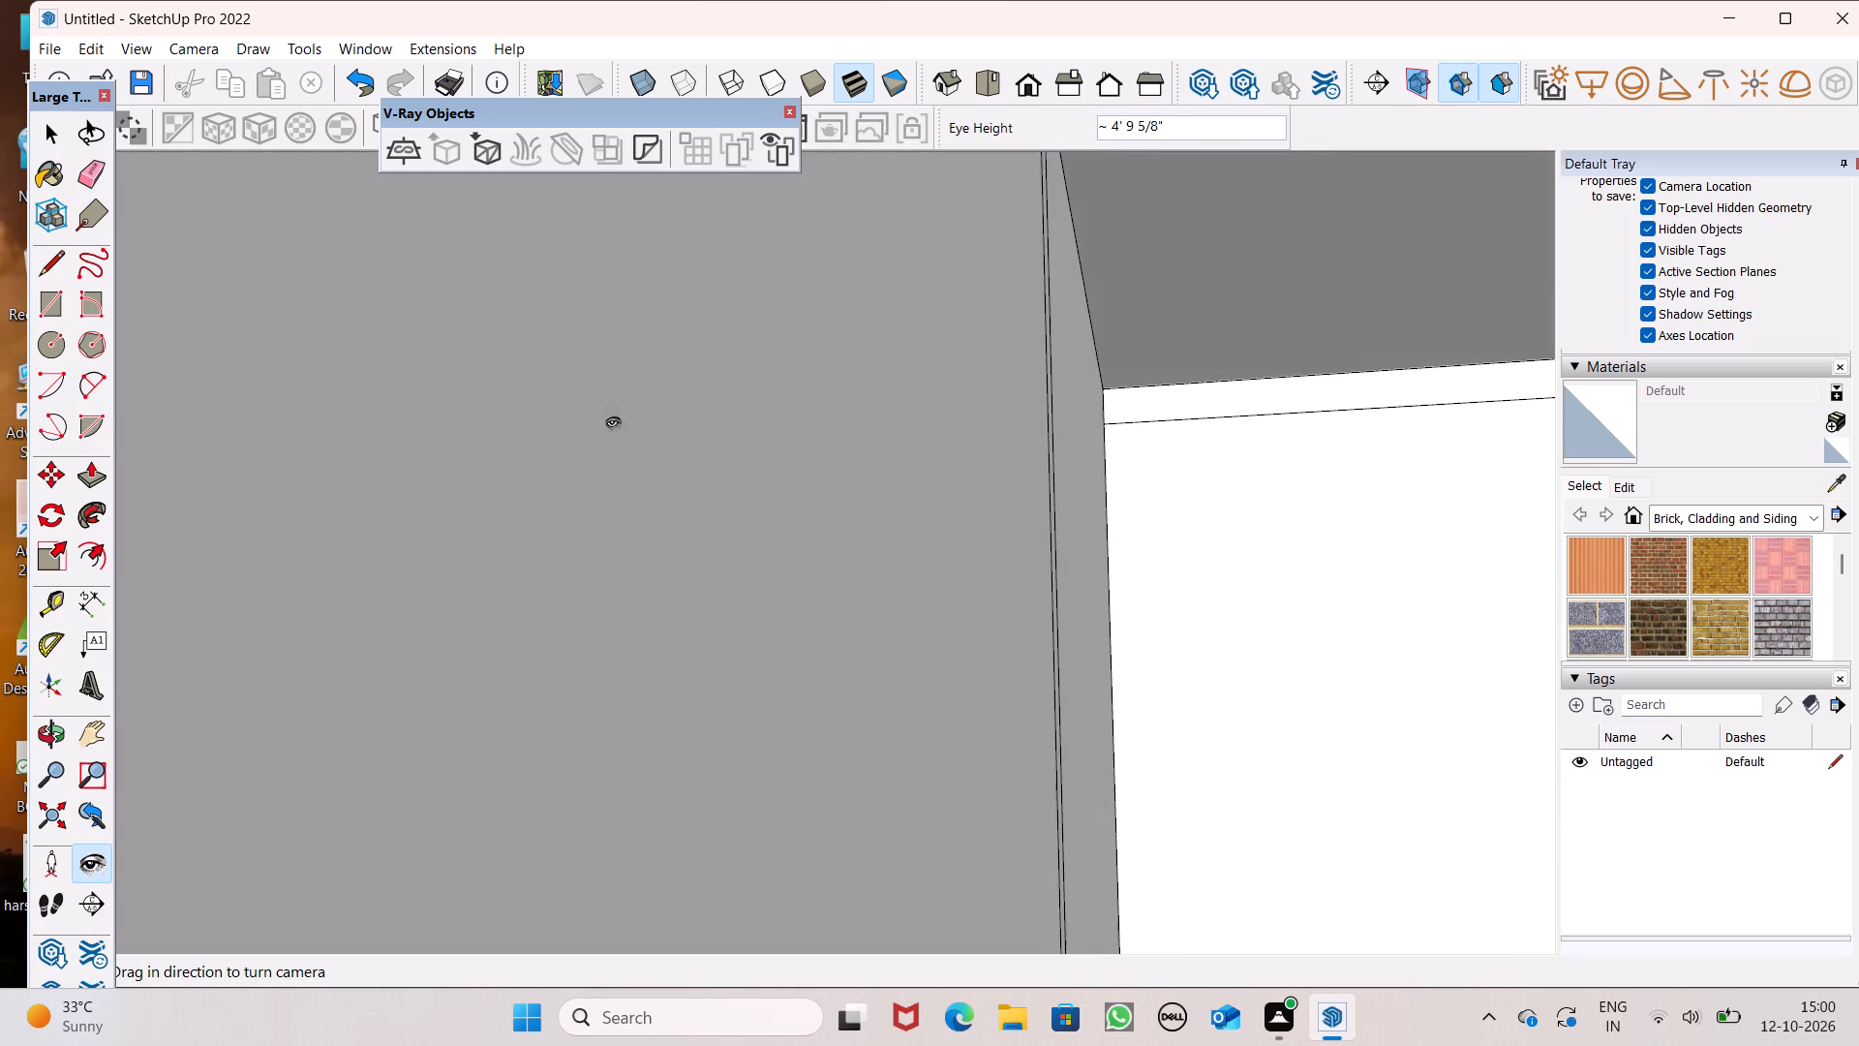
drag(614, 423, 618, 423)
drag(827, 642, 881, 632)
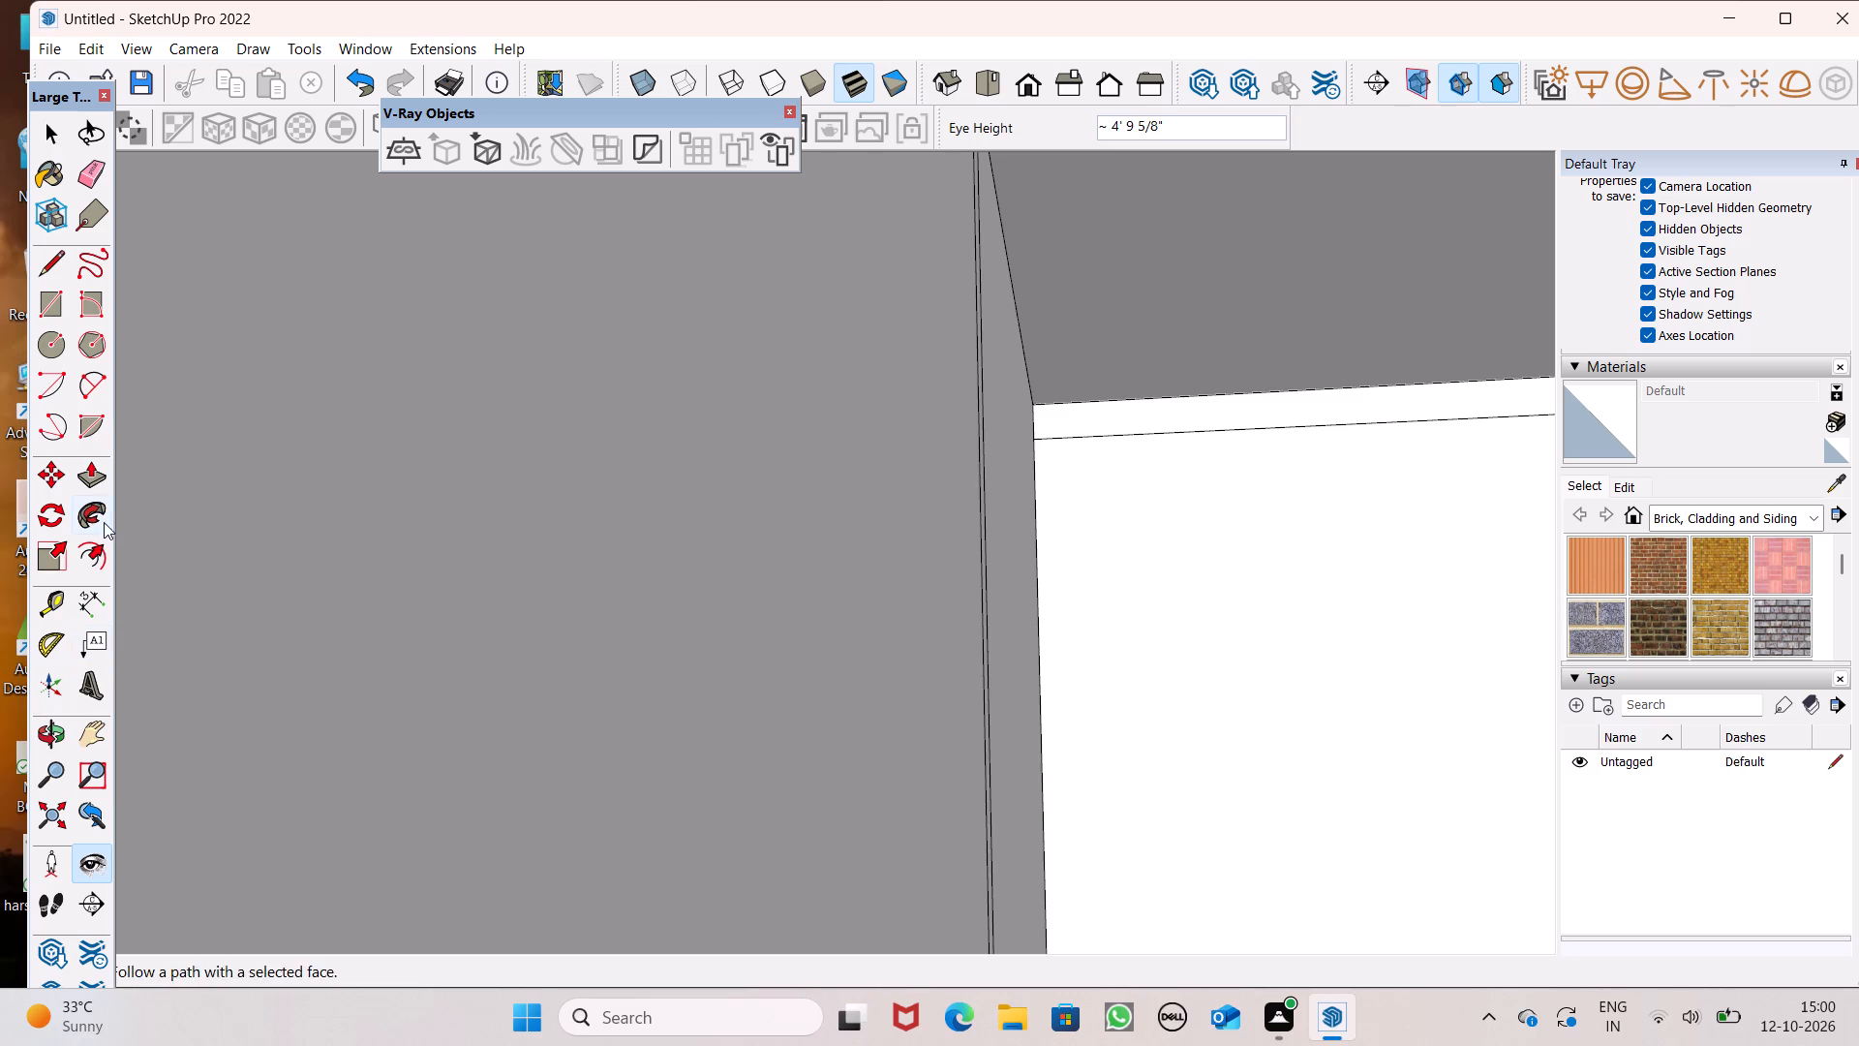
click(94, 472)
drag(1026, 628, 1000, 621)
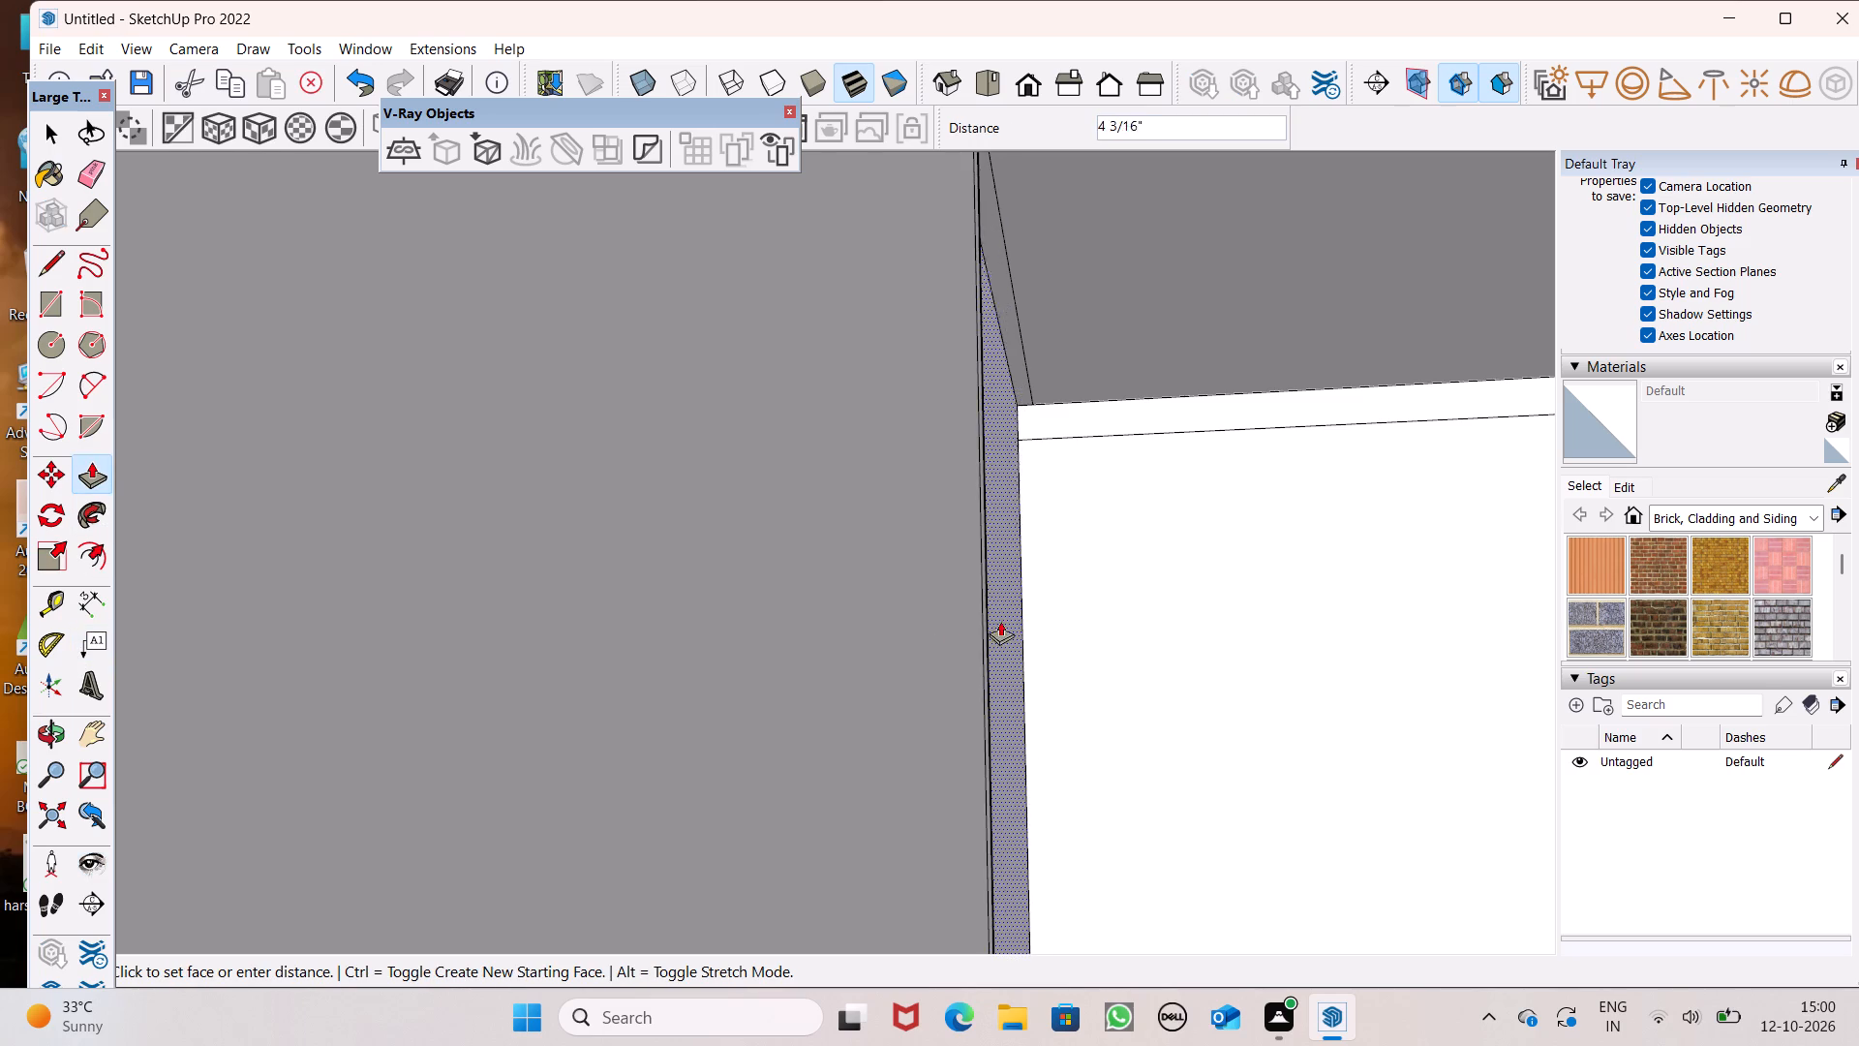
drag(1000, 621, 946, 610)
Examine the ground-floor walls from outside and through the doorway, returning to the interior room's floor and corner.
scroll(940, 626, down, 5)
middle_drag(832, 650, 833, 650)
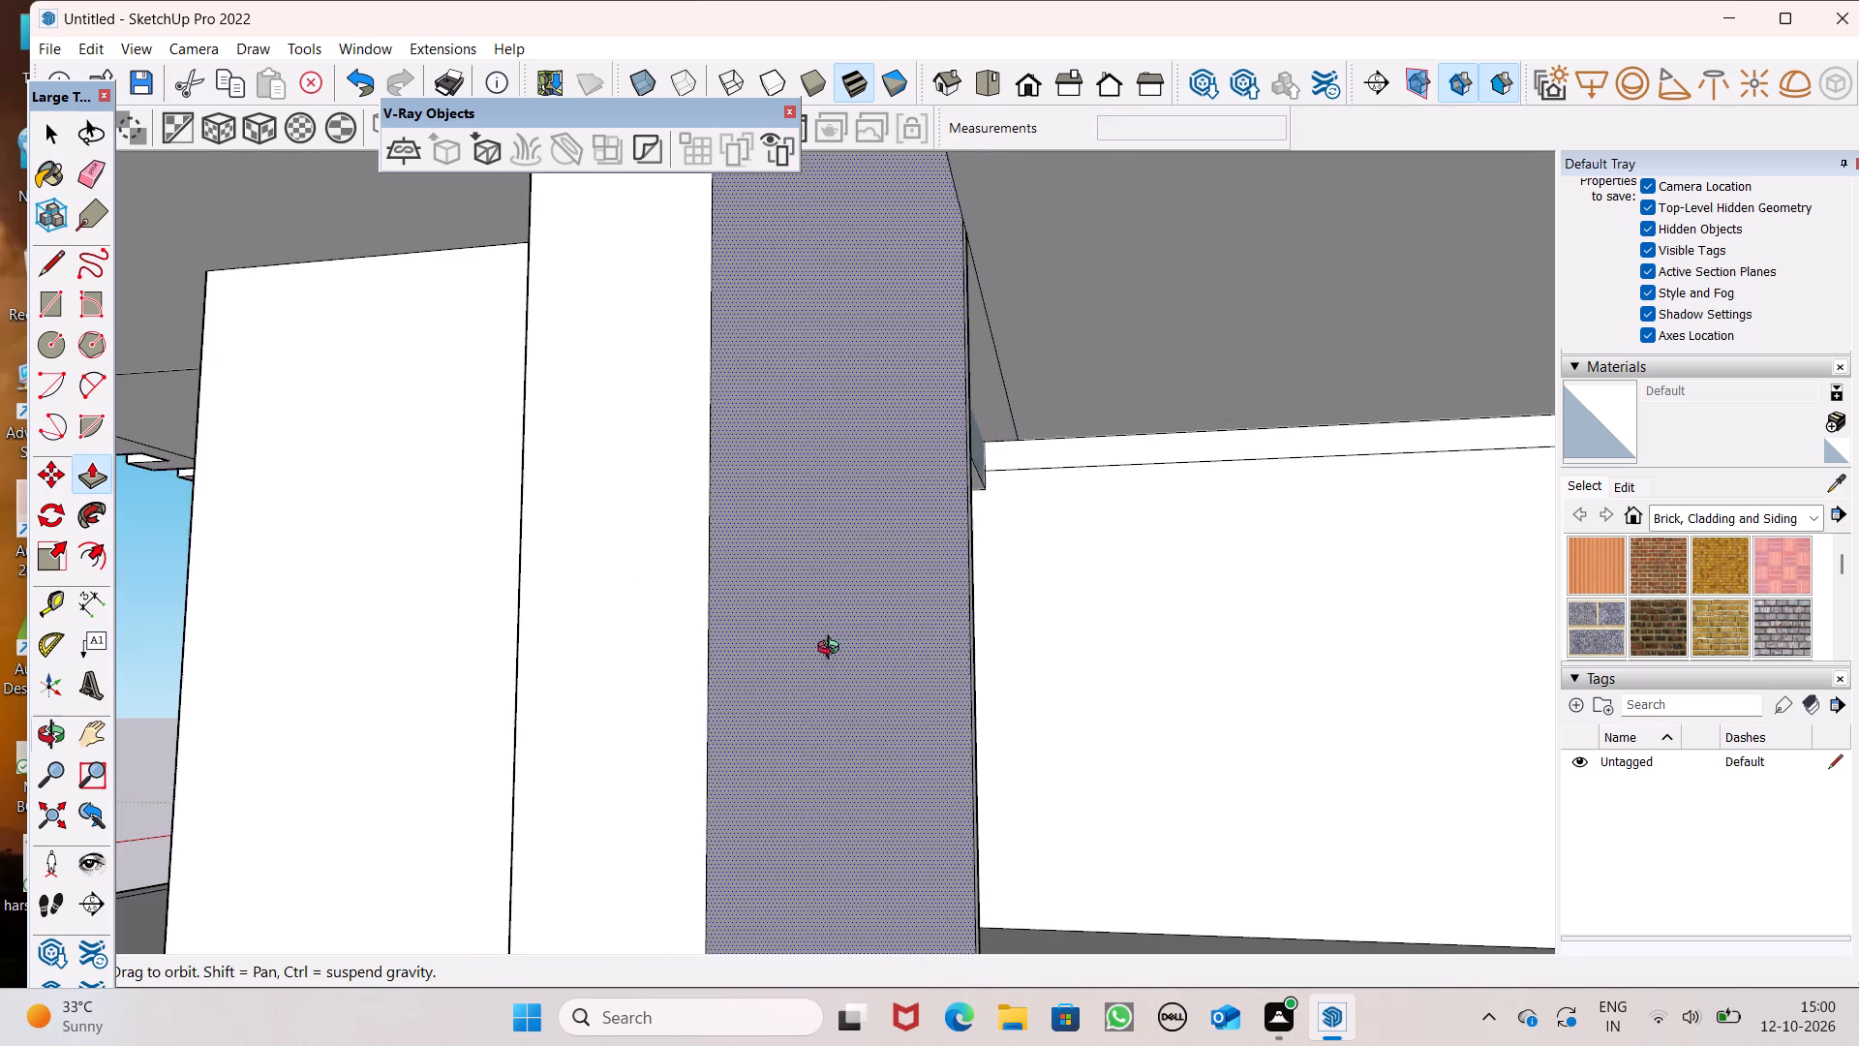
middle_drag(833, 650, 1768, 777)
scroll(1295, 723, down, 5)
middle_drag(1345, 743, 1204, 768)
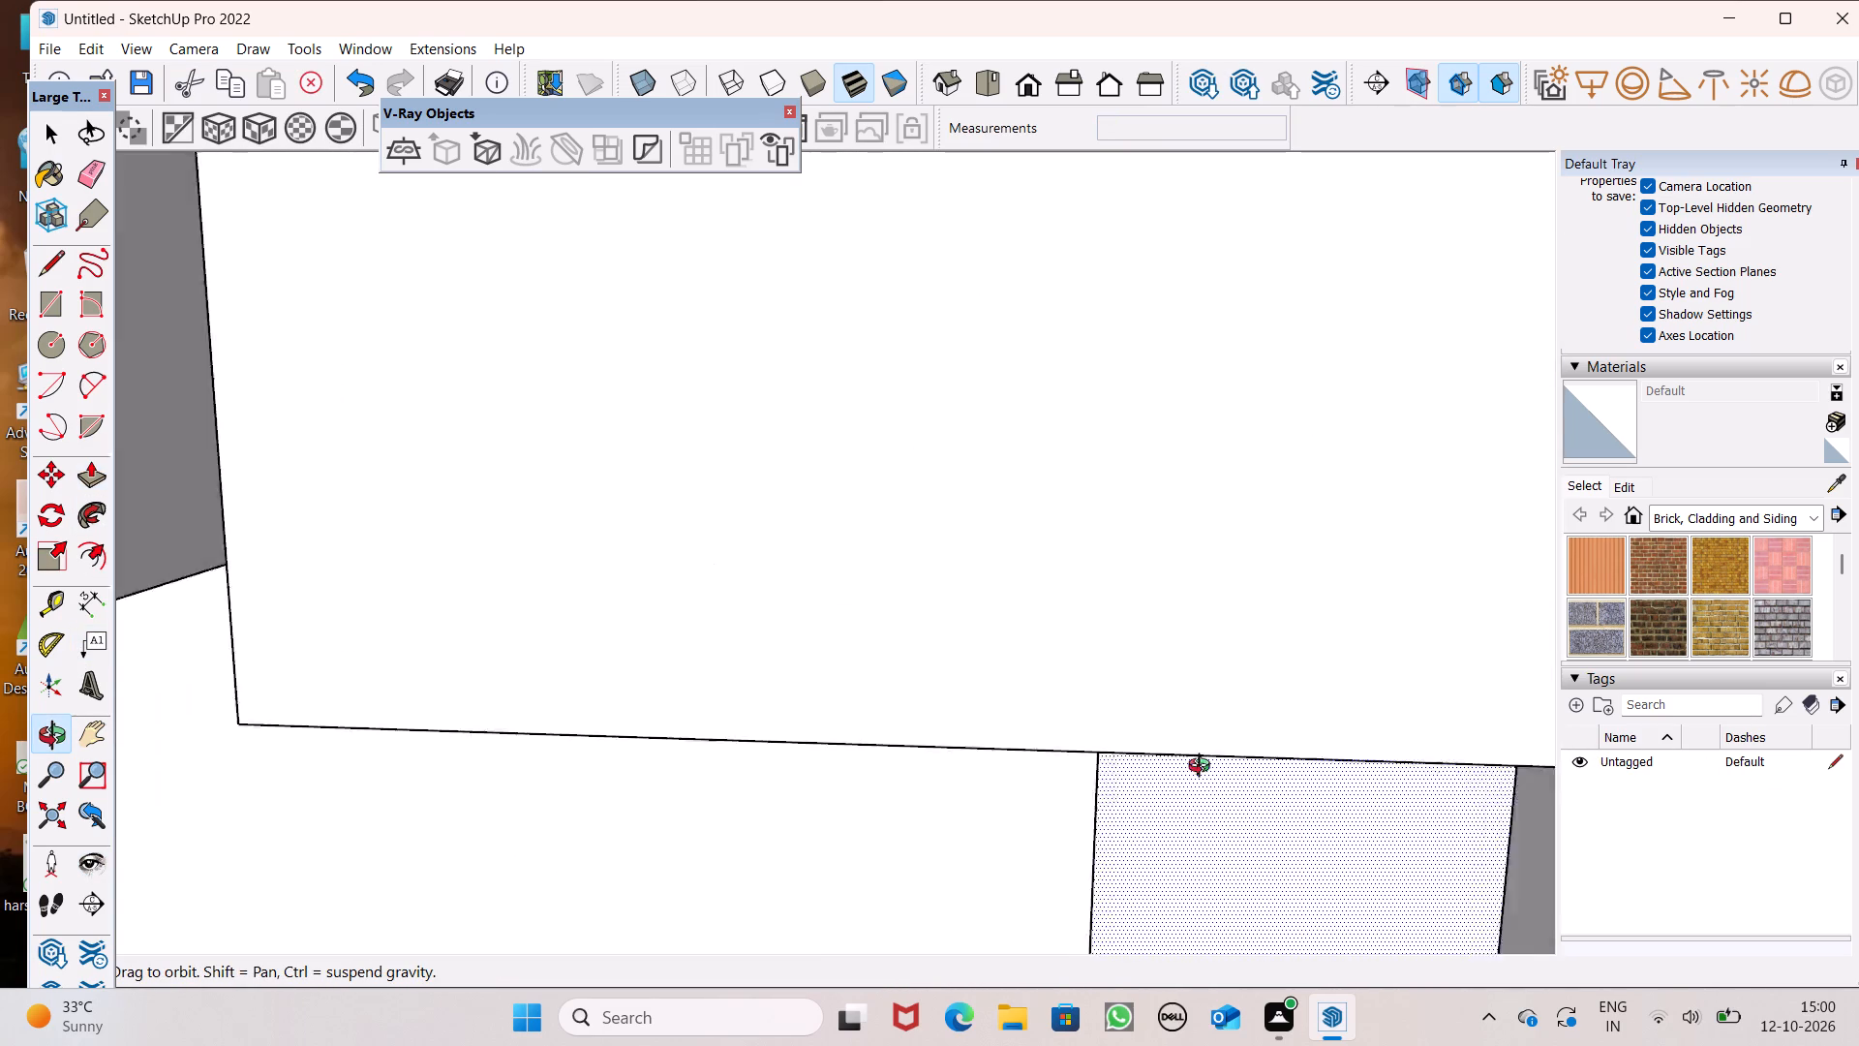
middle_drag(1204, 768, 1007, 789)
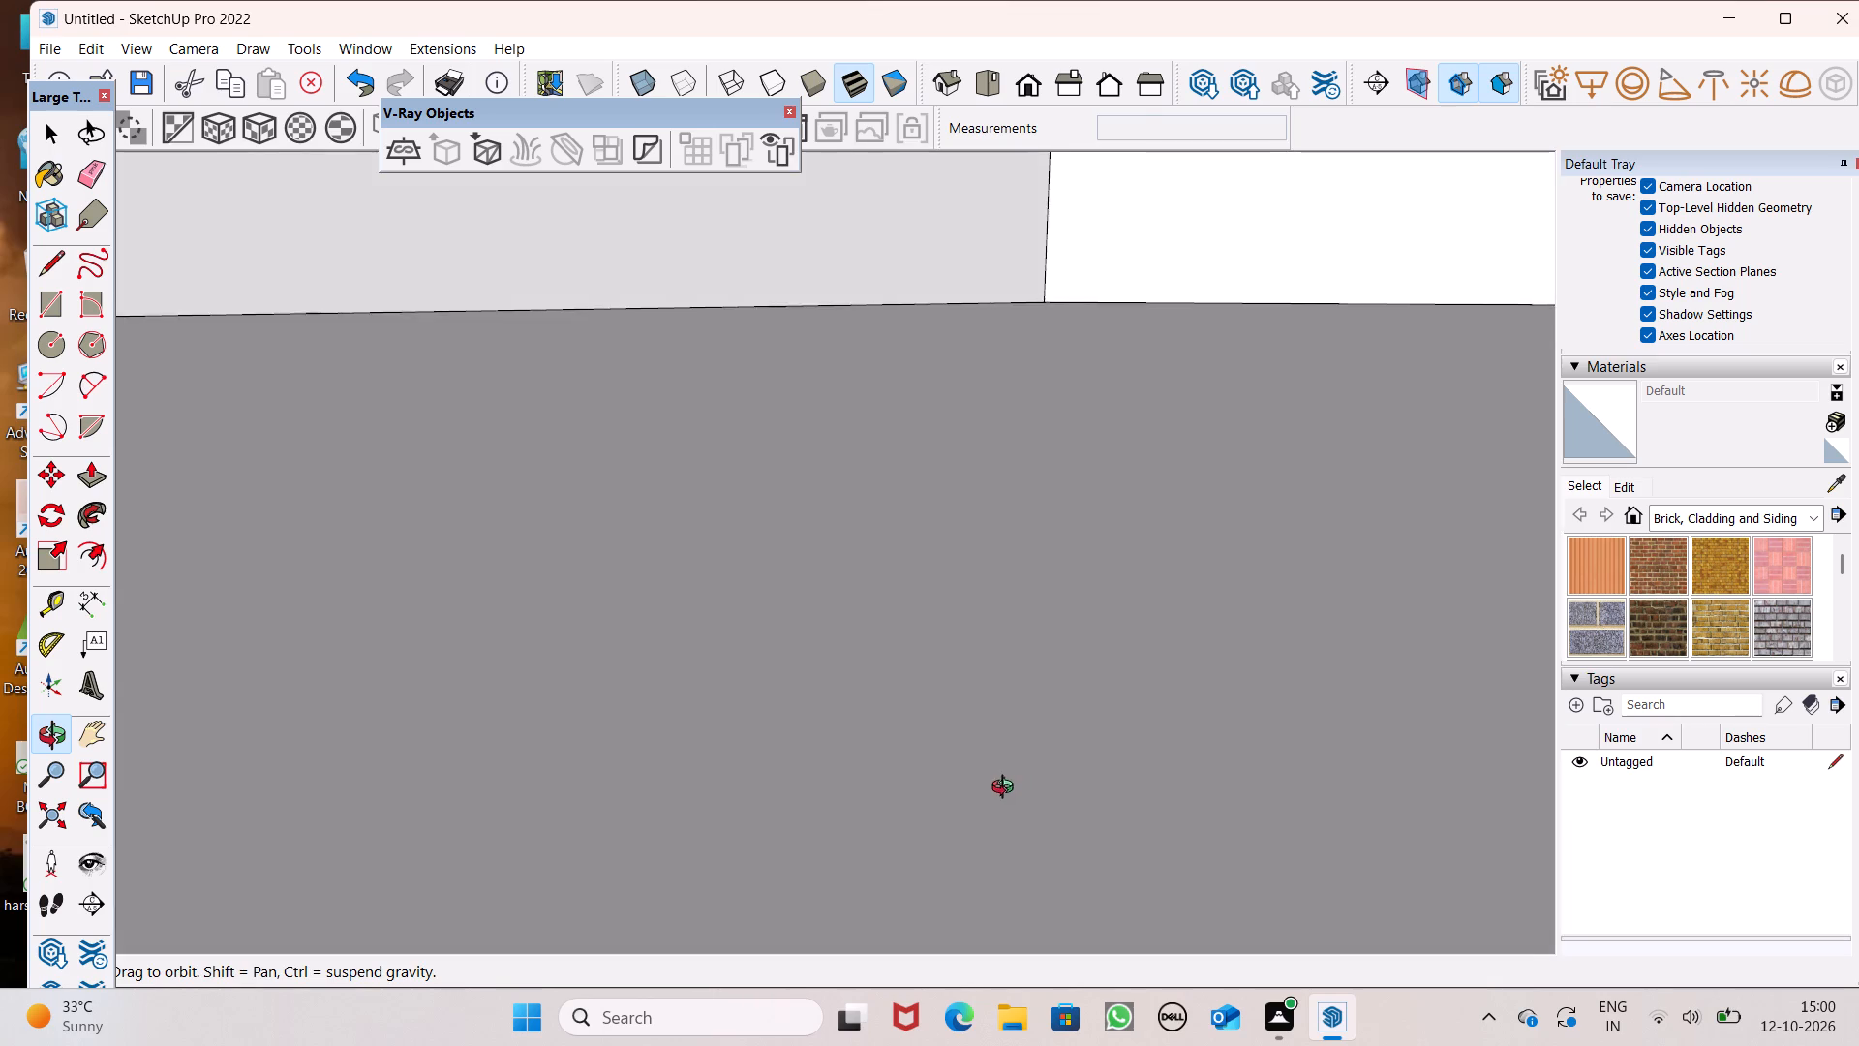
middle_drag(1007, 789, 1106, 693)
scroll(1070, 683, down, 17)
middle_drag(1158, 638, 1158, 636)
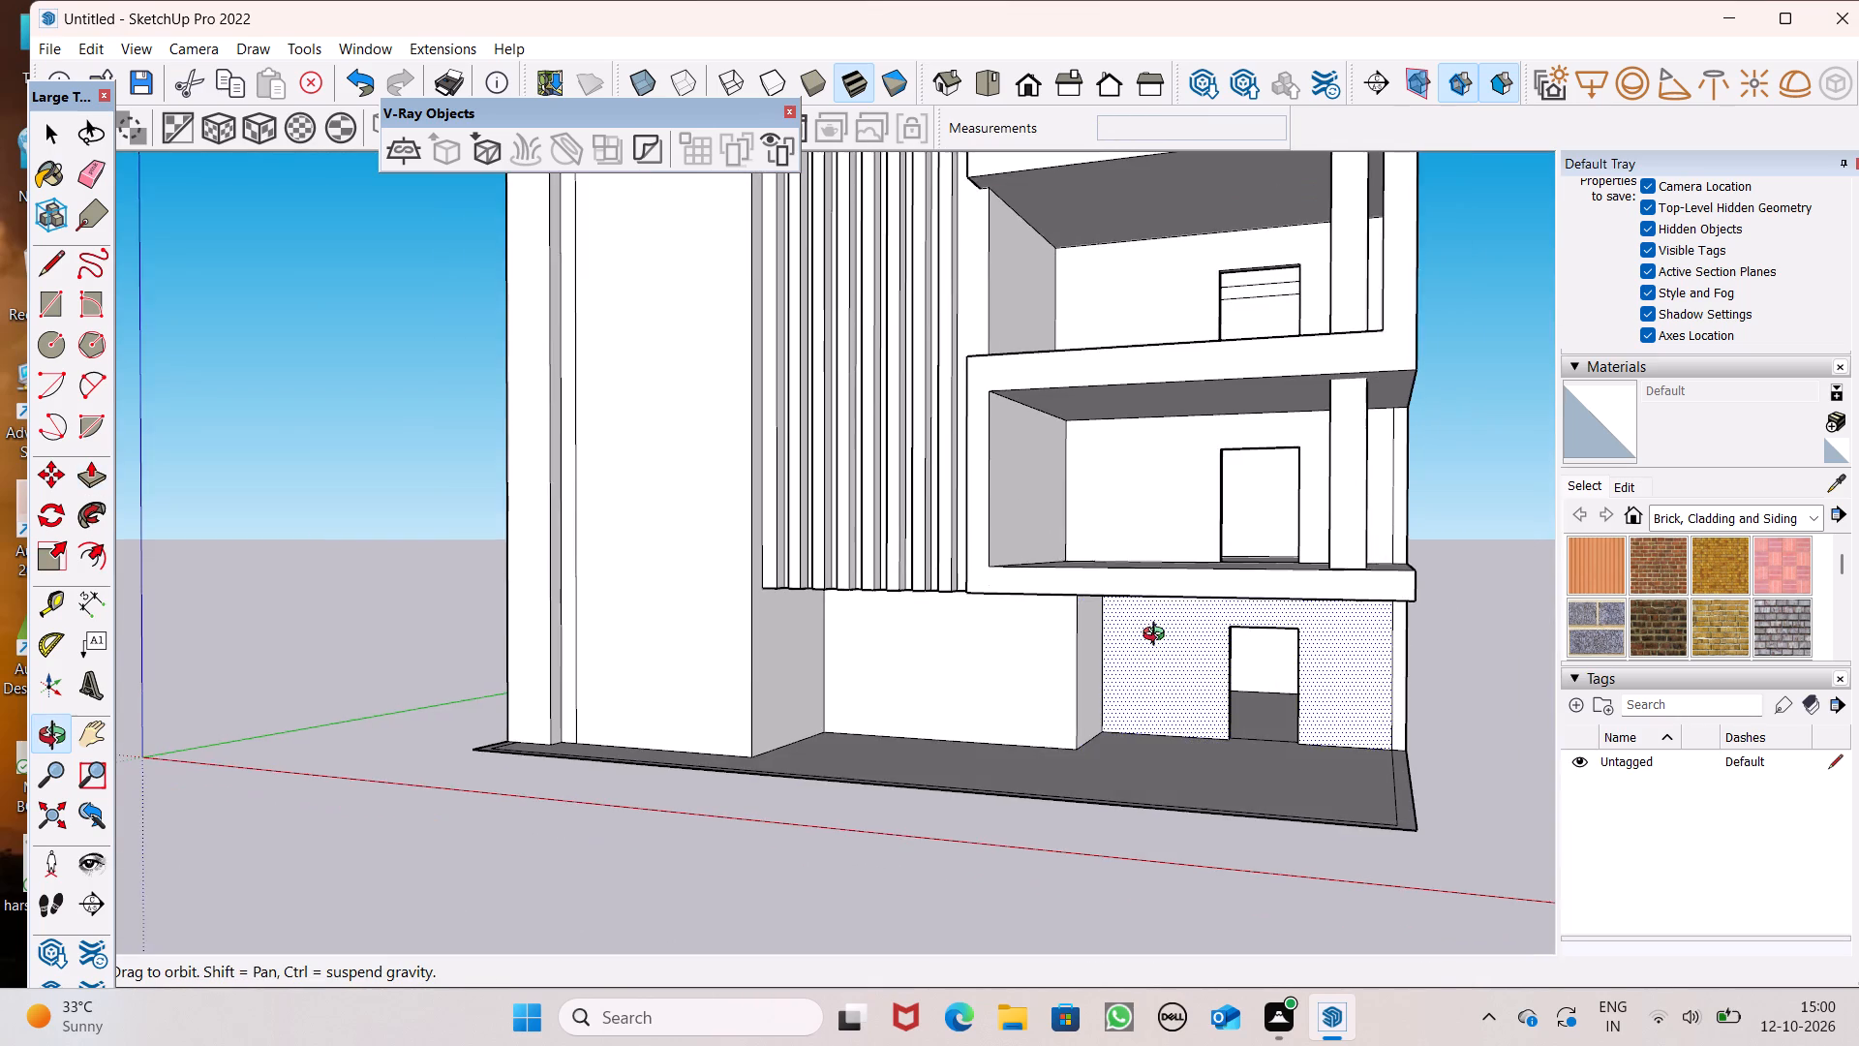
middle_drag(1158, 636, 1156, 658)
scroll(1246, 714, up, 14)
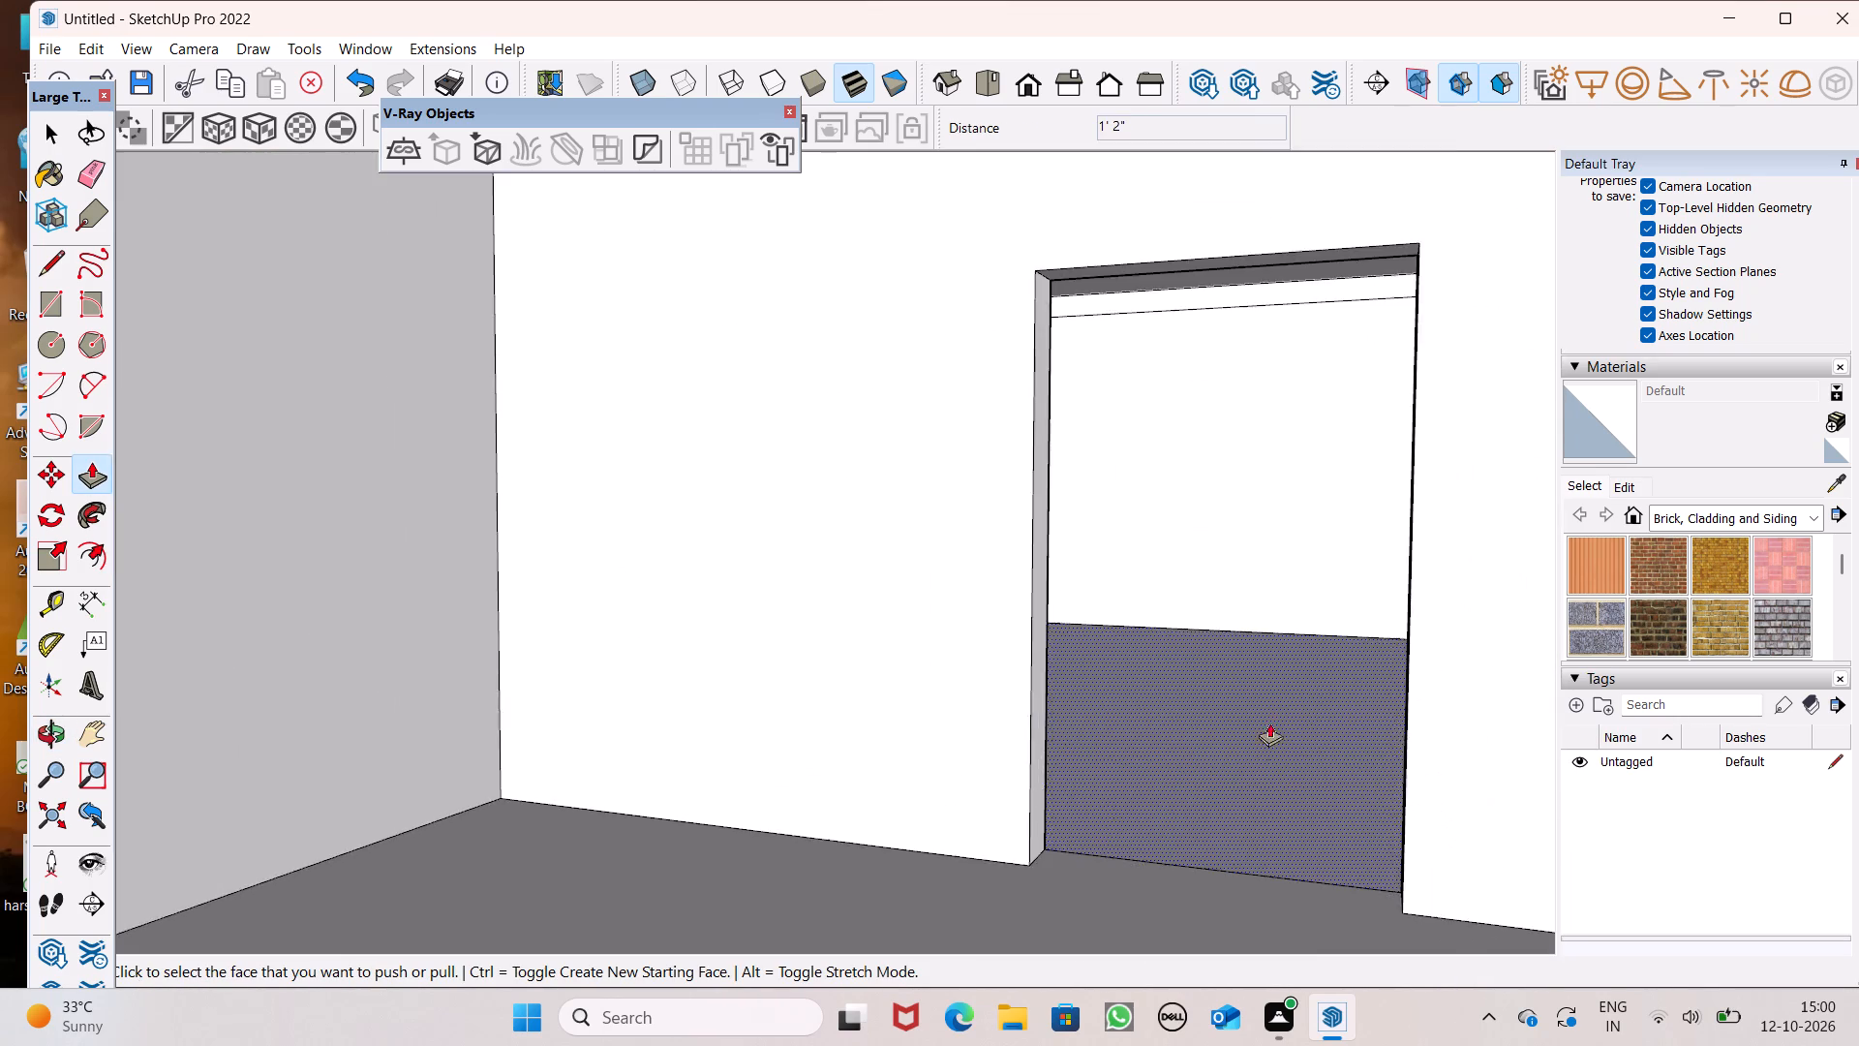
middle_drag(1263, 736, 946, 854)
scroll(945, 847, up, 3)
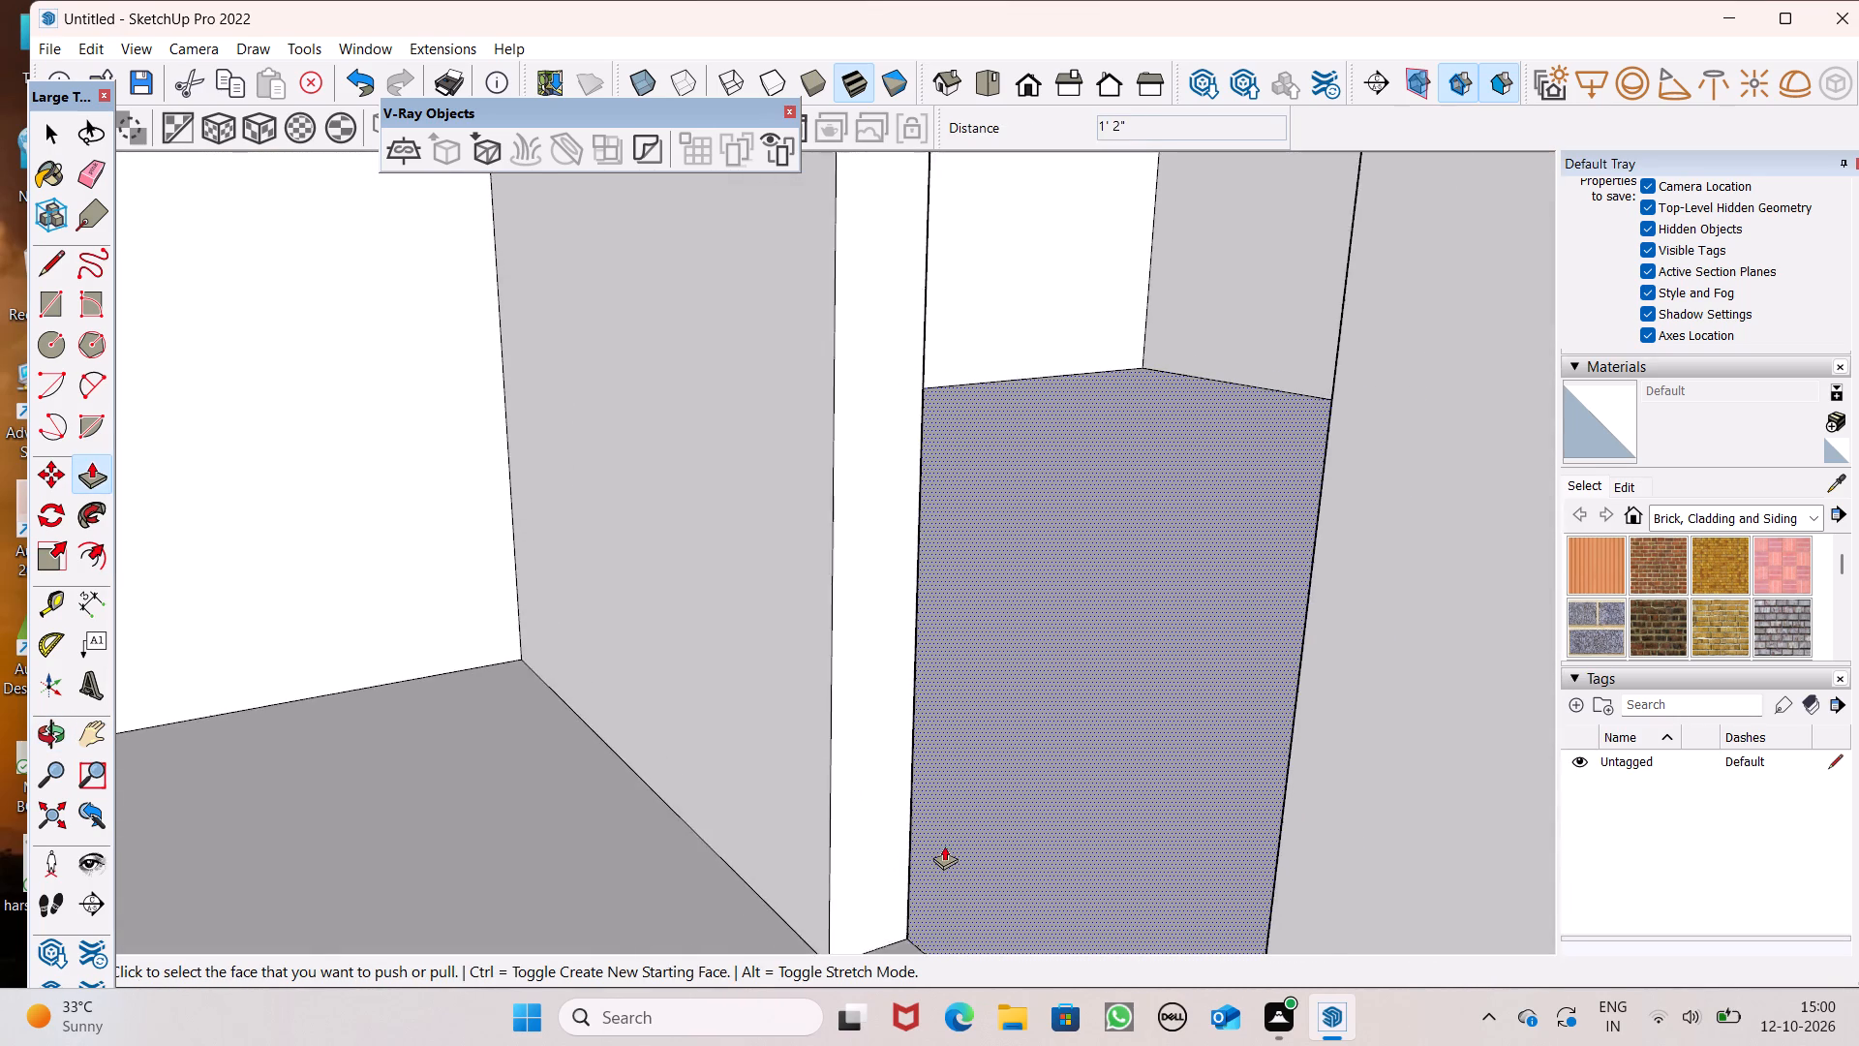
scroll(944, 846, up, 4)
middle_drag(949, 844, 378, 849)
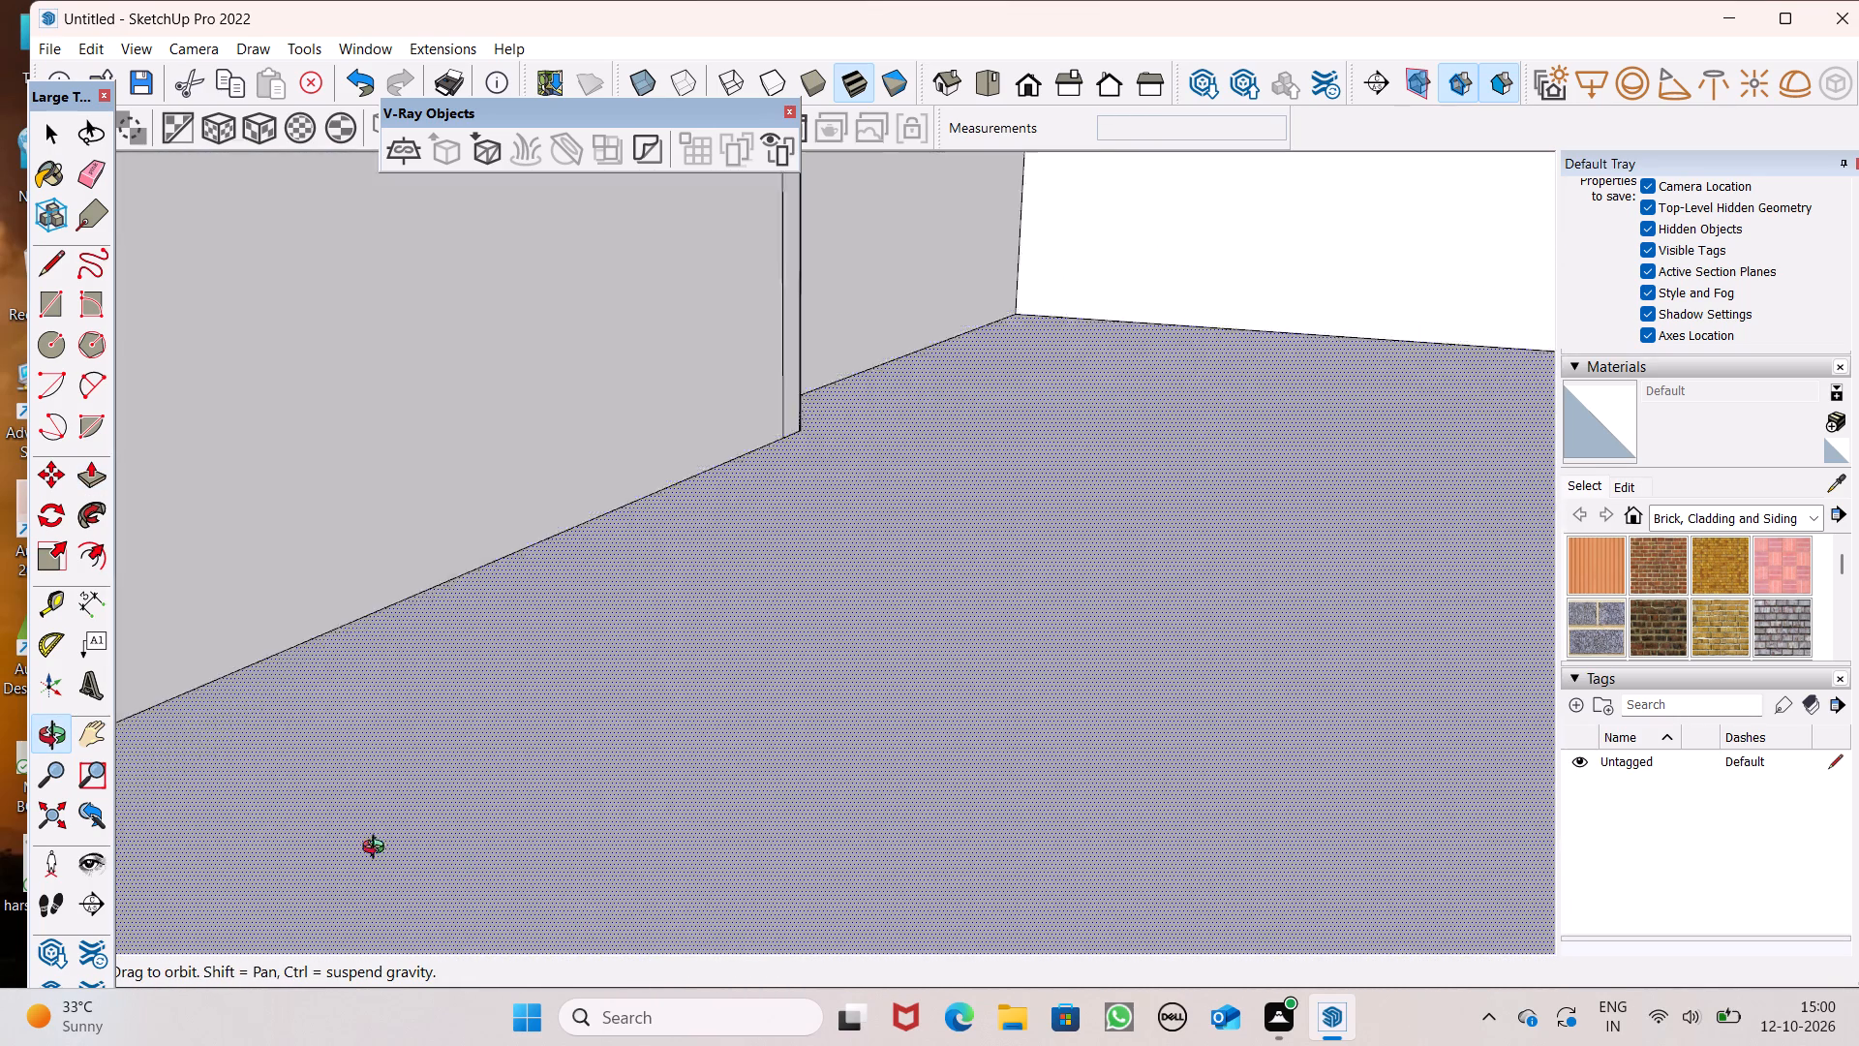
middle_drag(378, 849, 328, 745)
scroll(232, 671, up, 1)
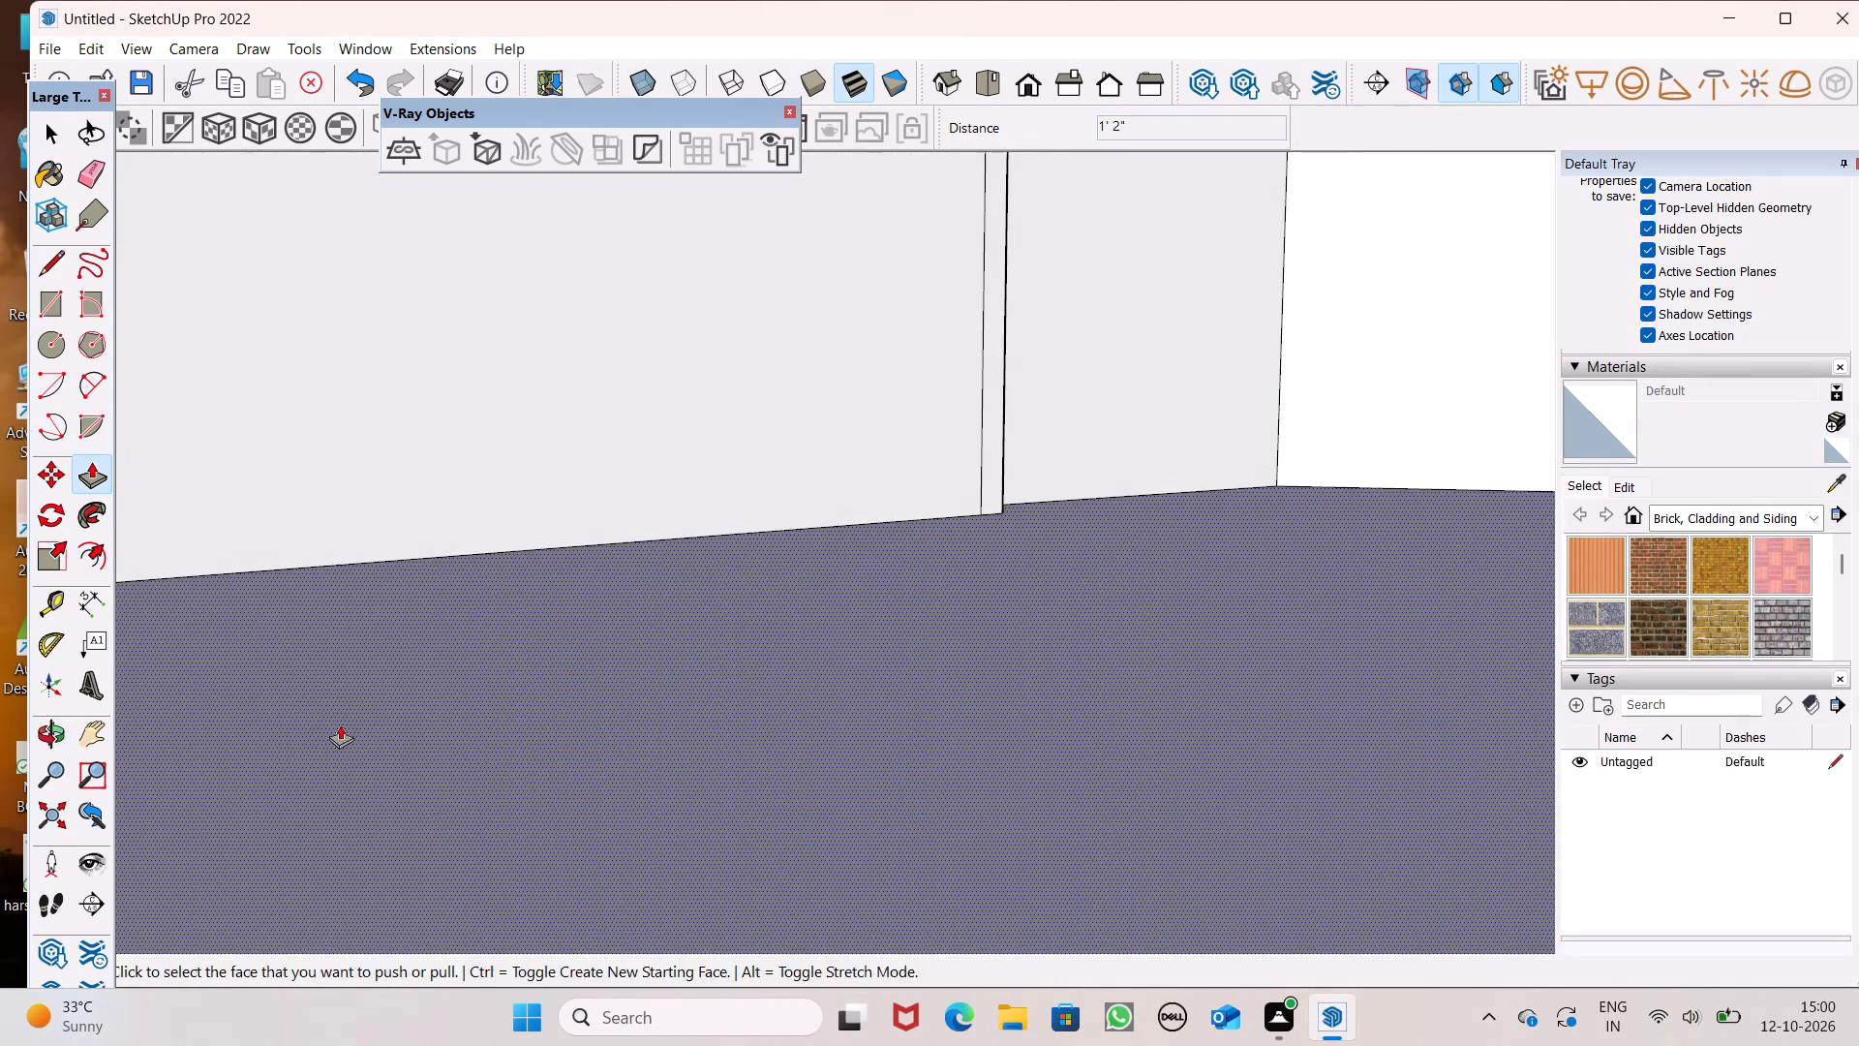
Add a scene of the interior room corner, framing the side wall, back wall and beam beneath the ceiling.
click(96, 734)
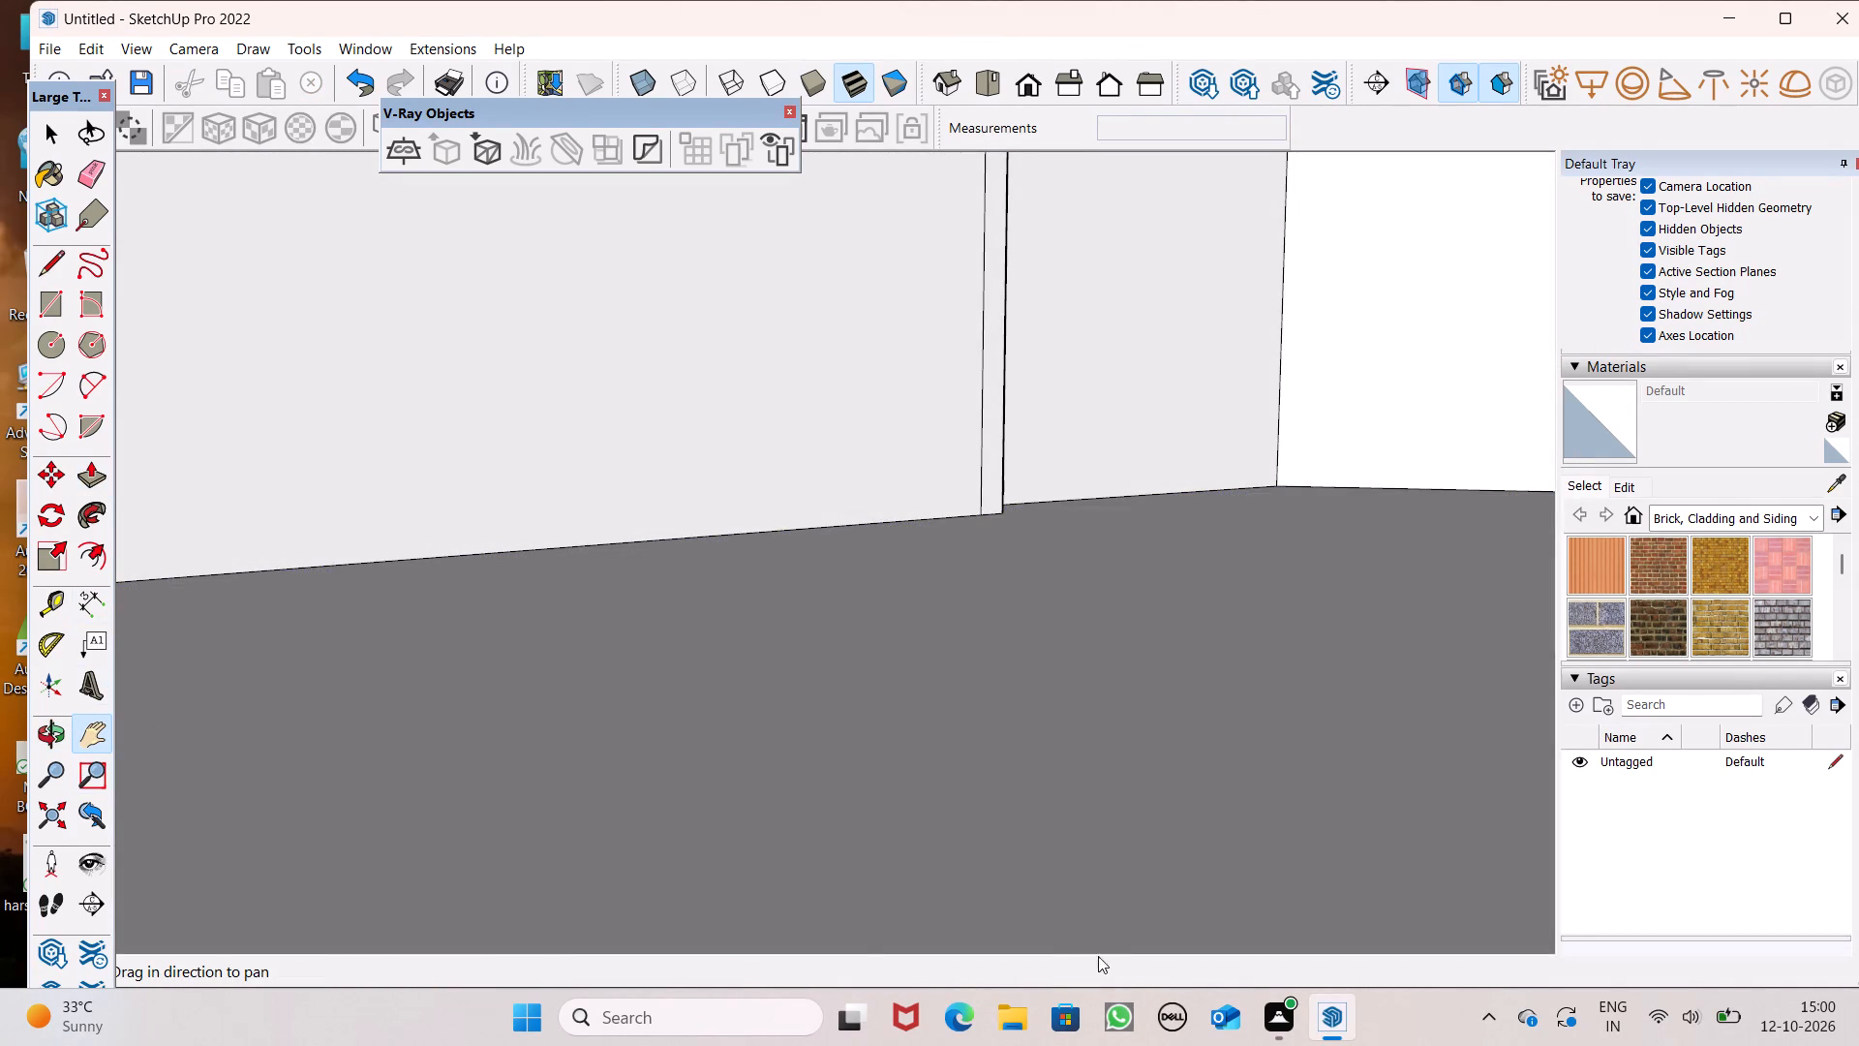
drag(1101, 948, 990, 714)
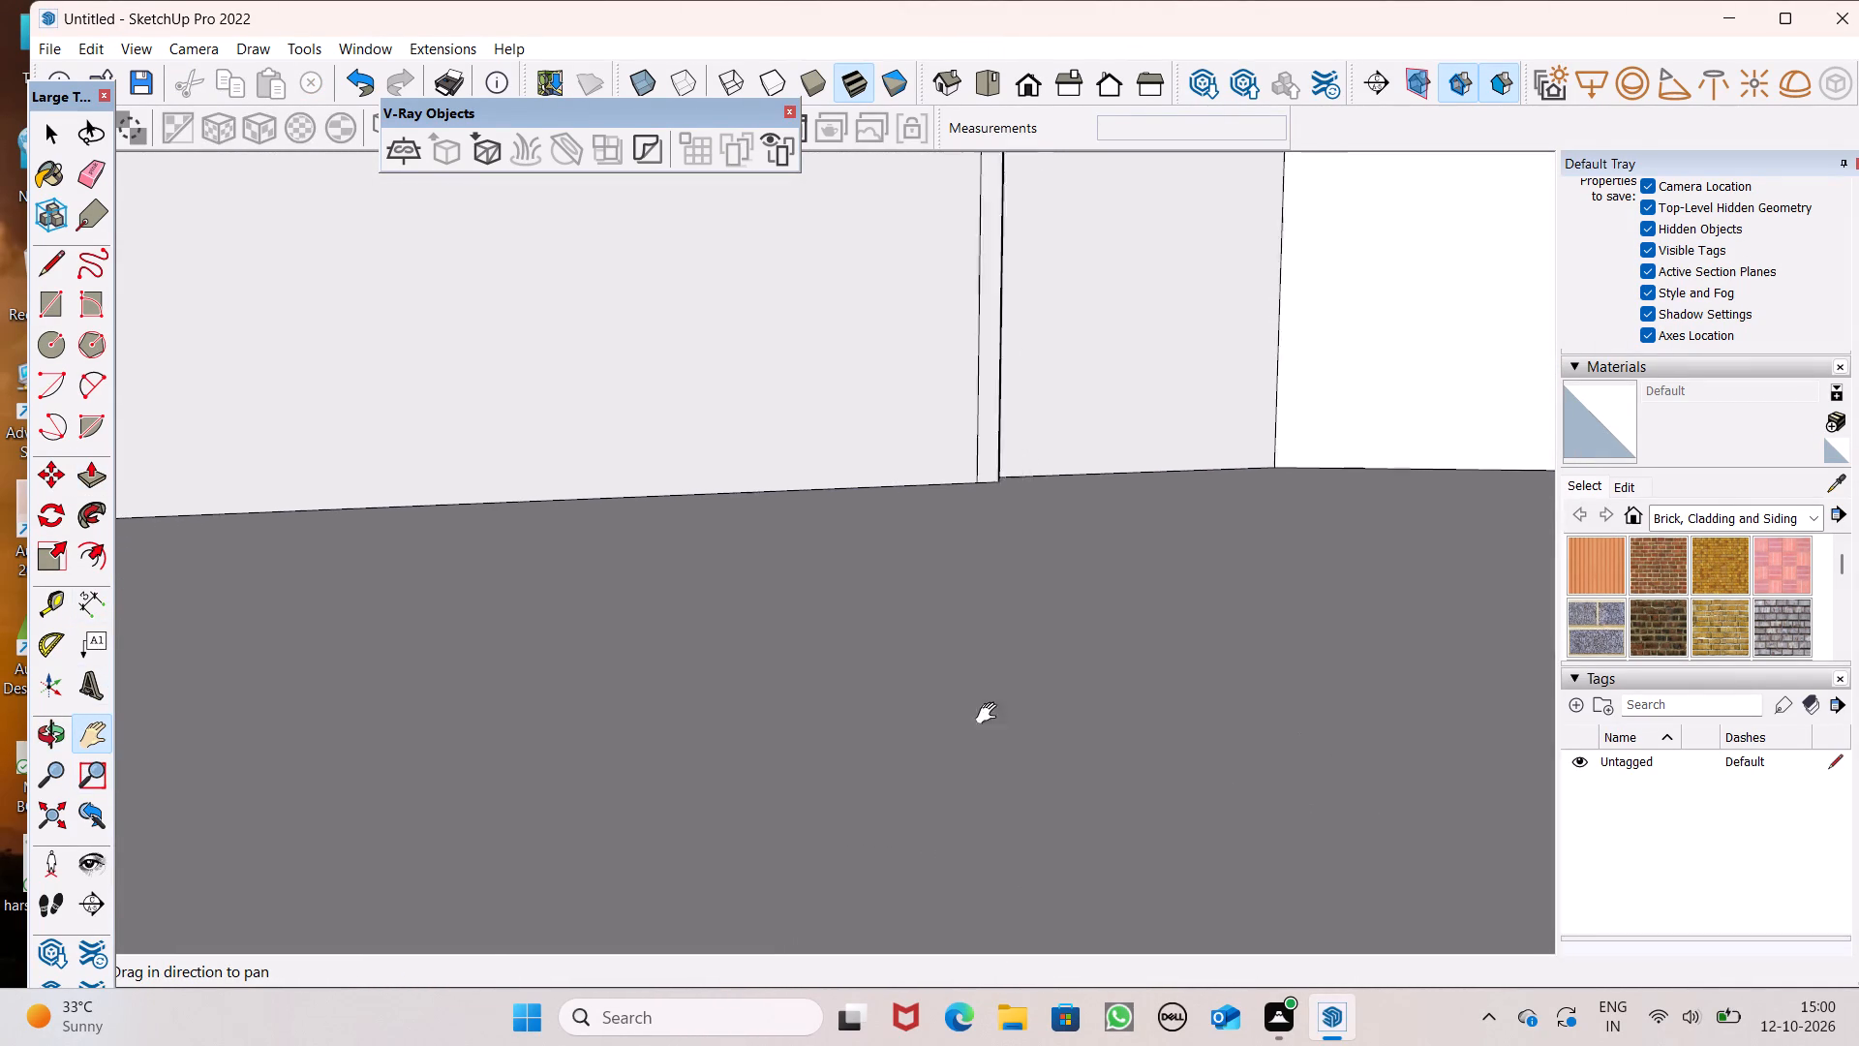
drag(990, 714, 125, 831)
drag(1270, 699, 789, 687)
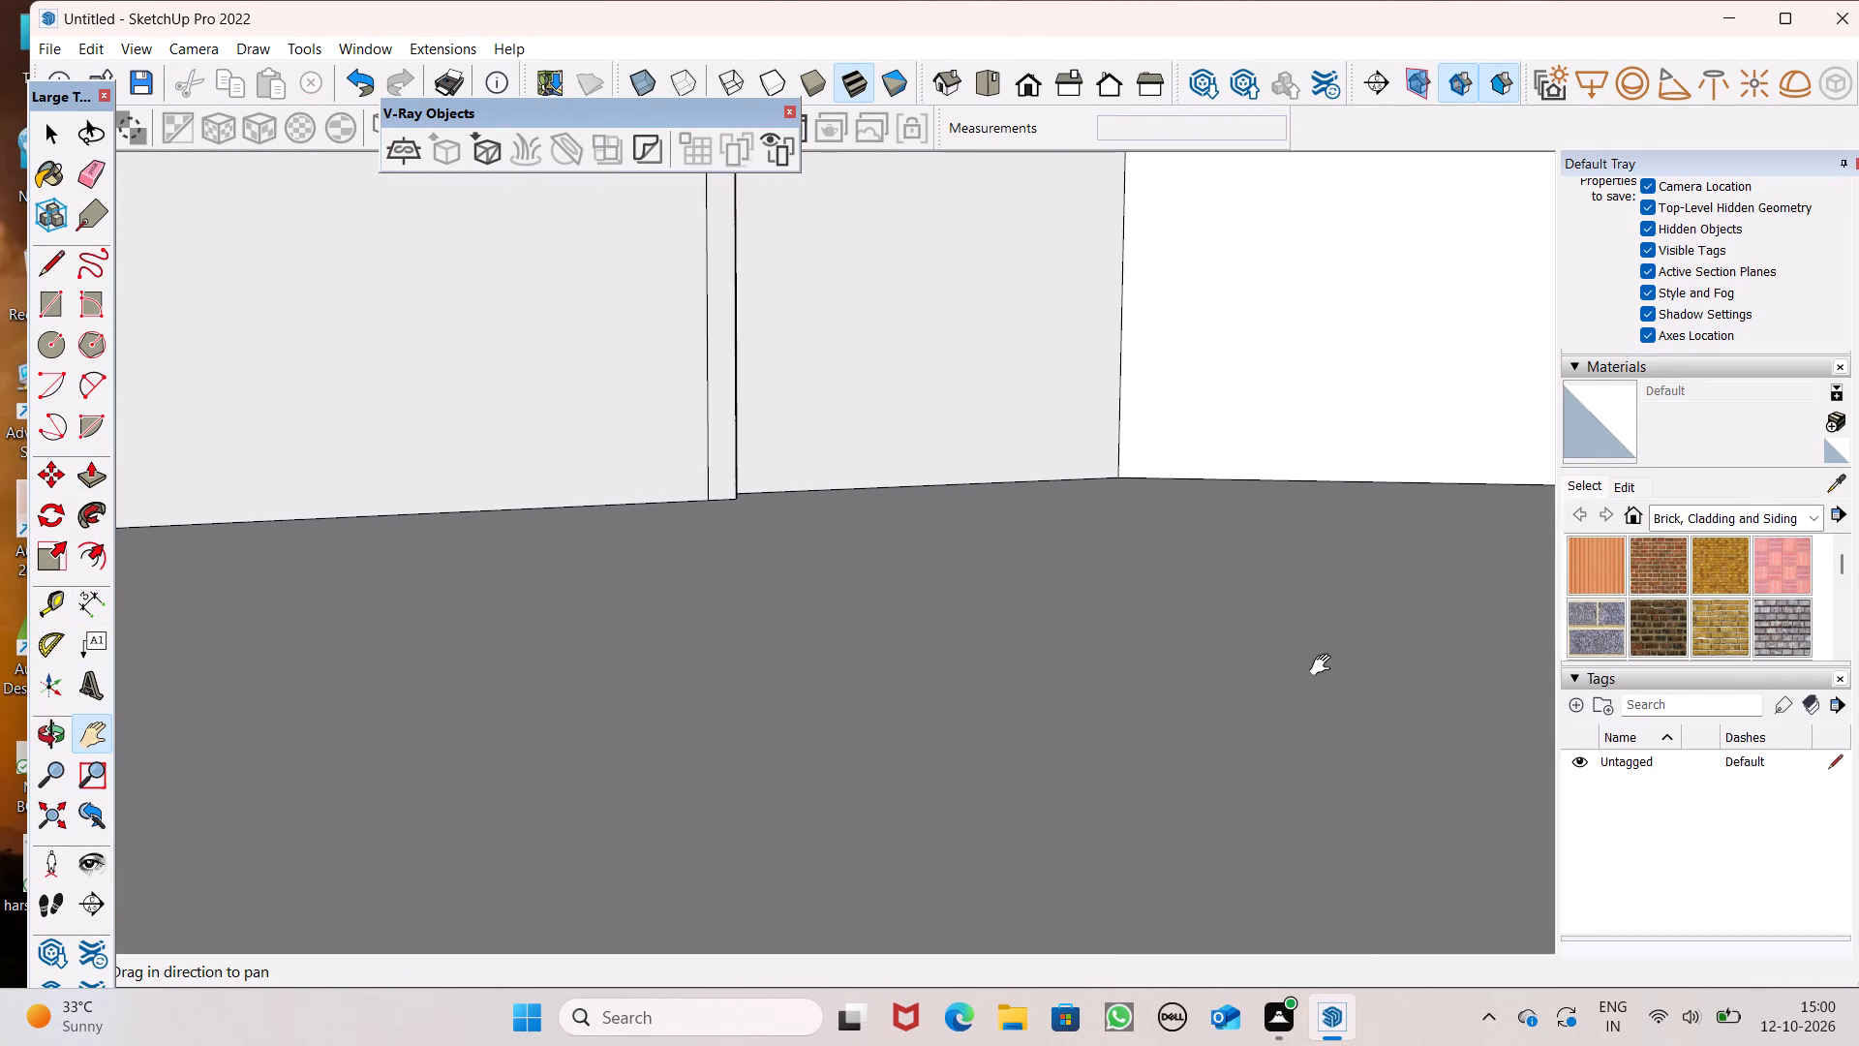
drag(1325, 665, 897, 755)
drag(1308, 725, 610, 792)
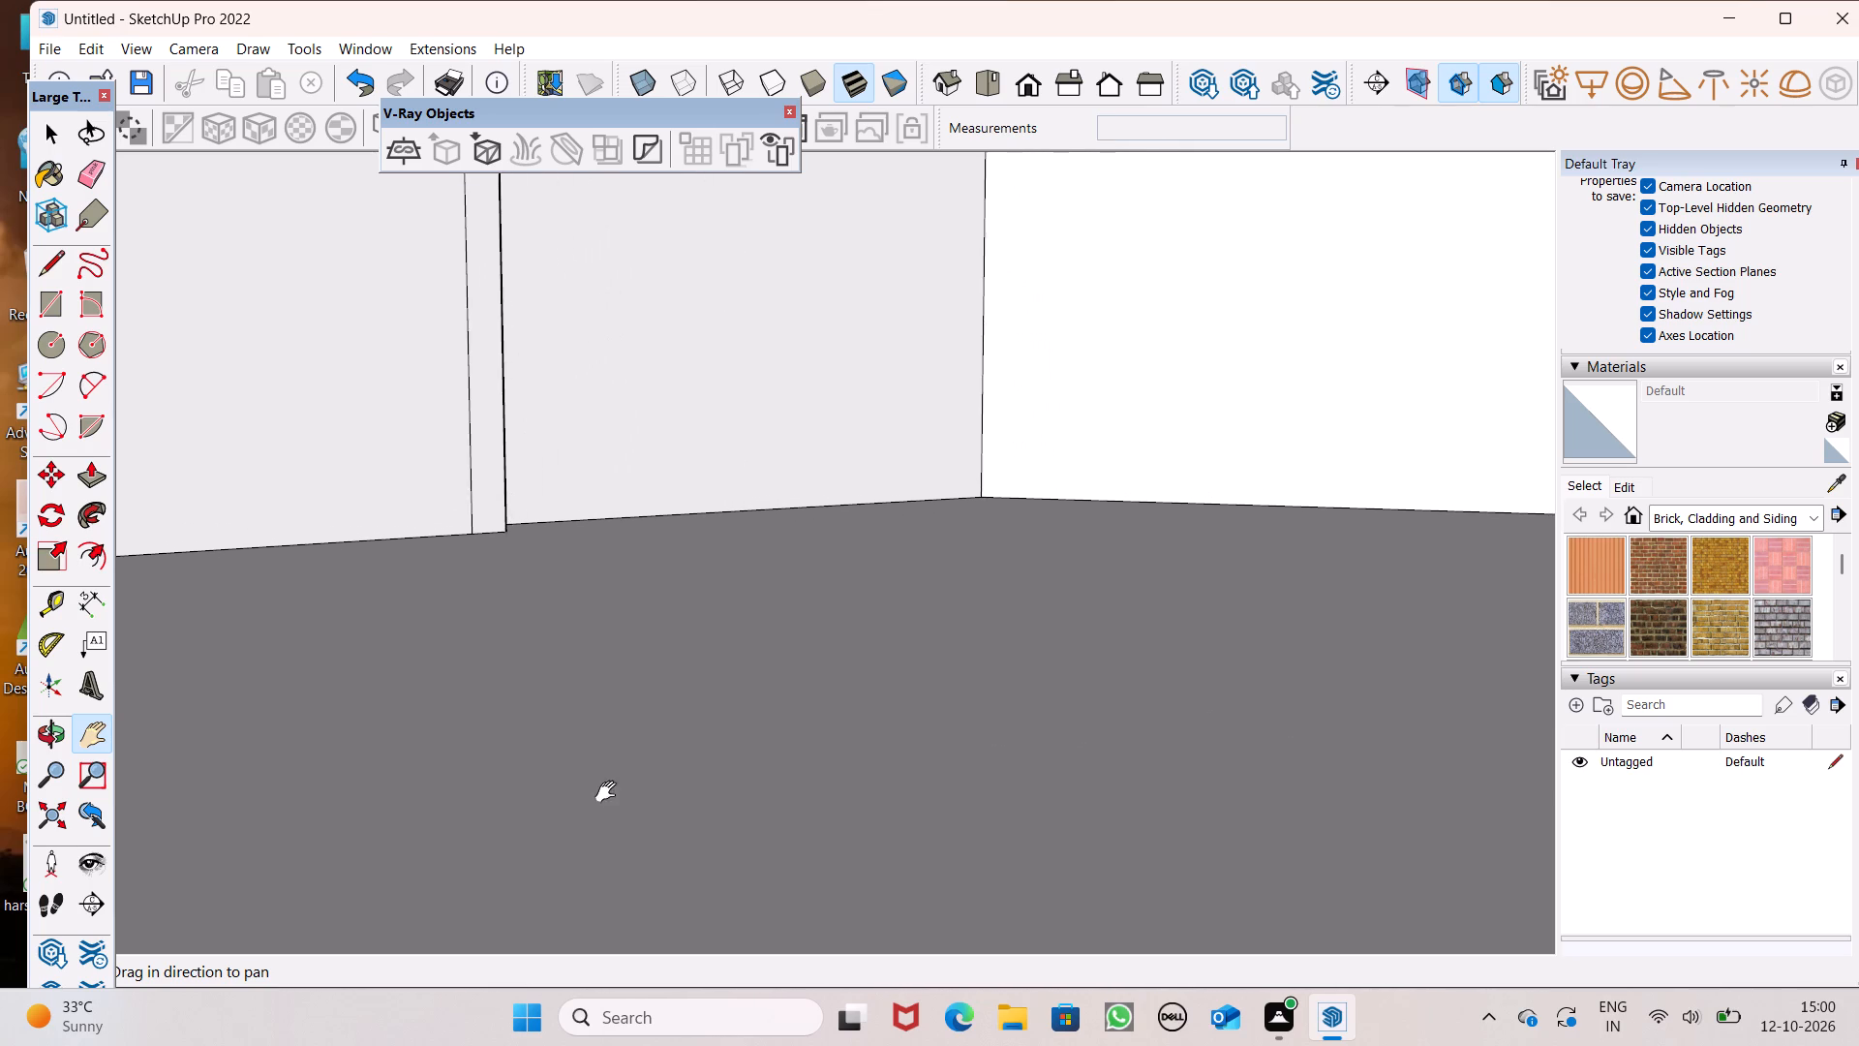
drag(610, 792, 612, 893)
drag(726, 508, 726, 508)
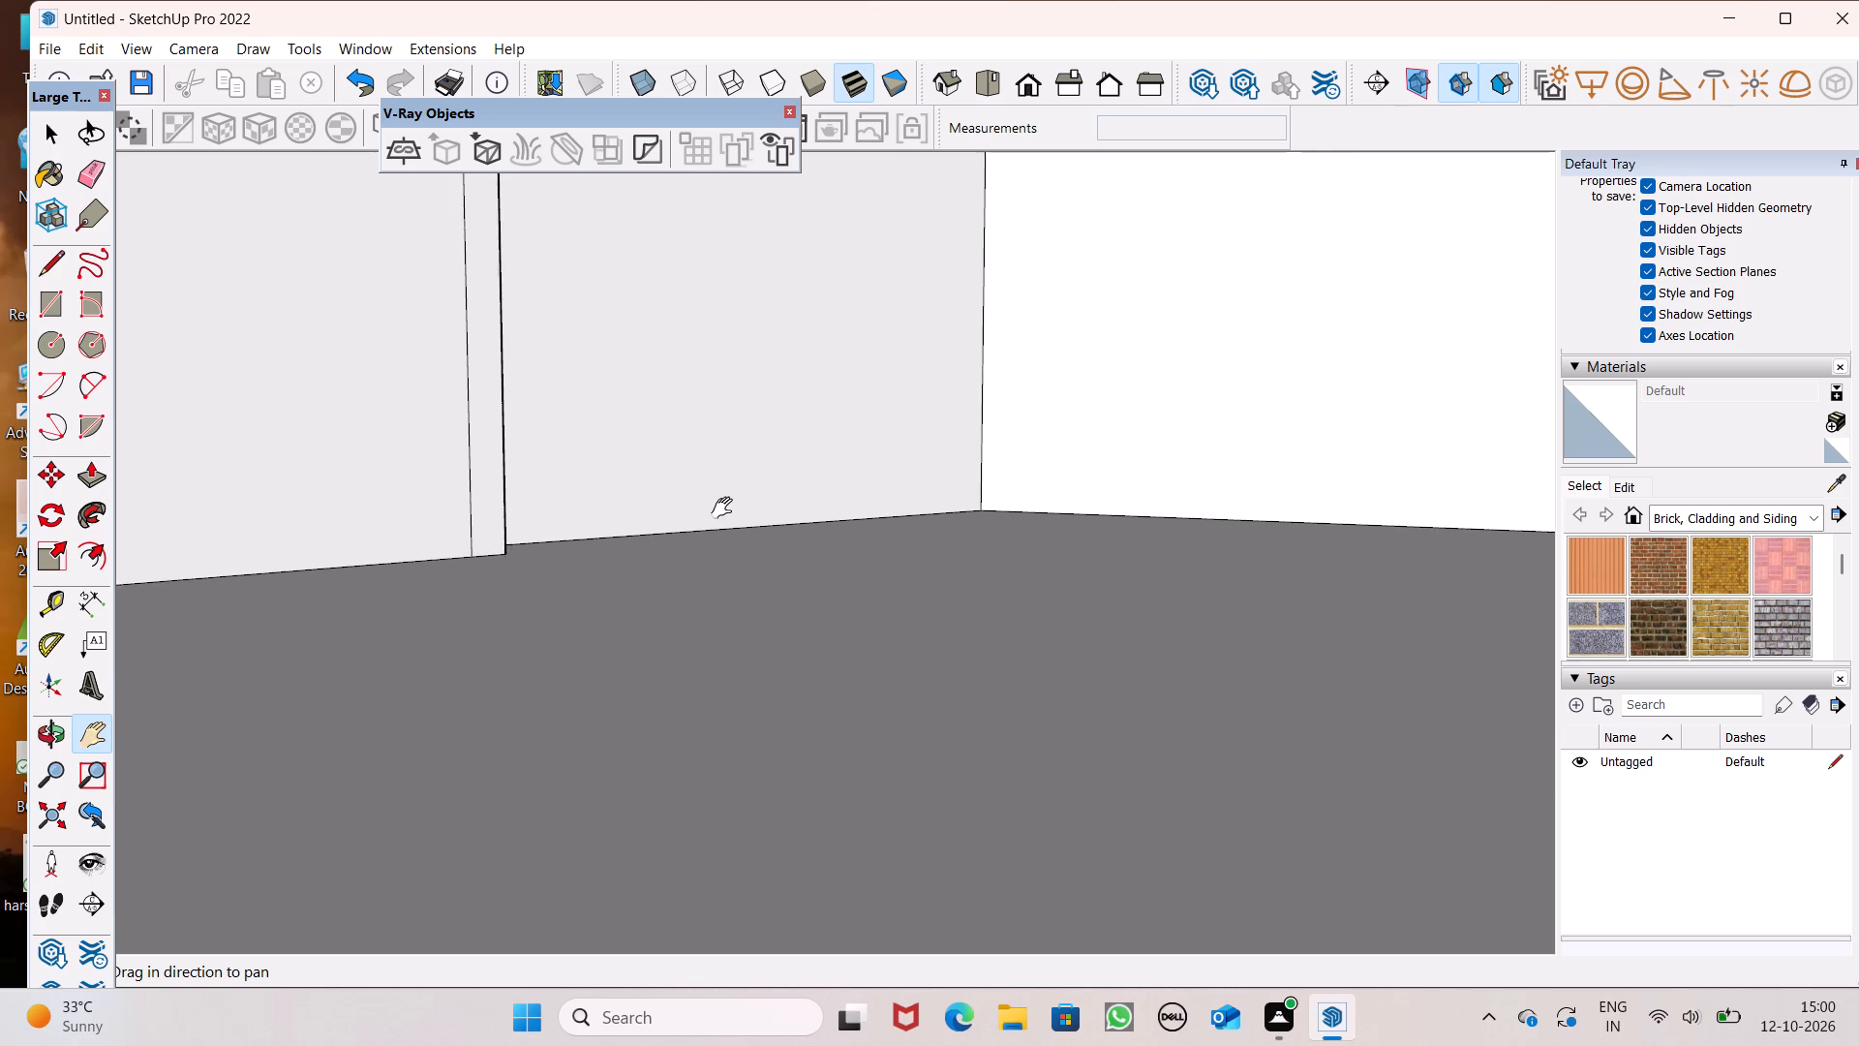
drag(726, 508, 688, 959)
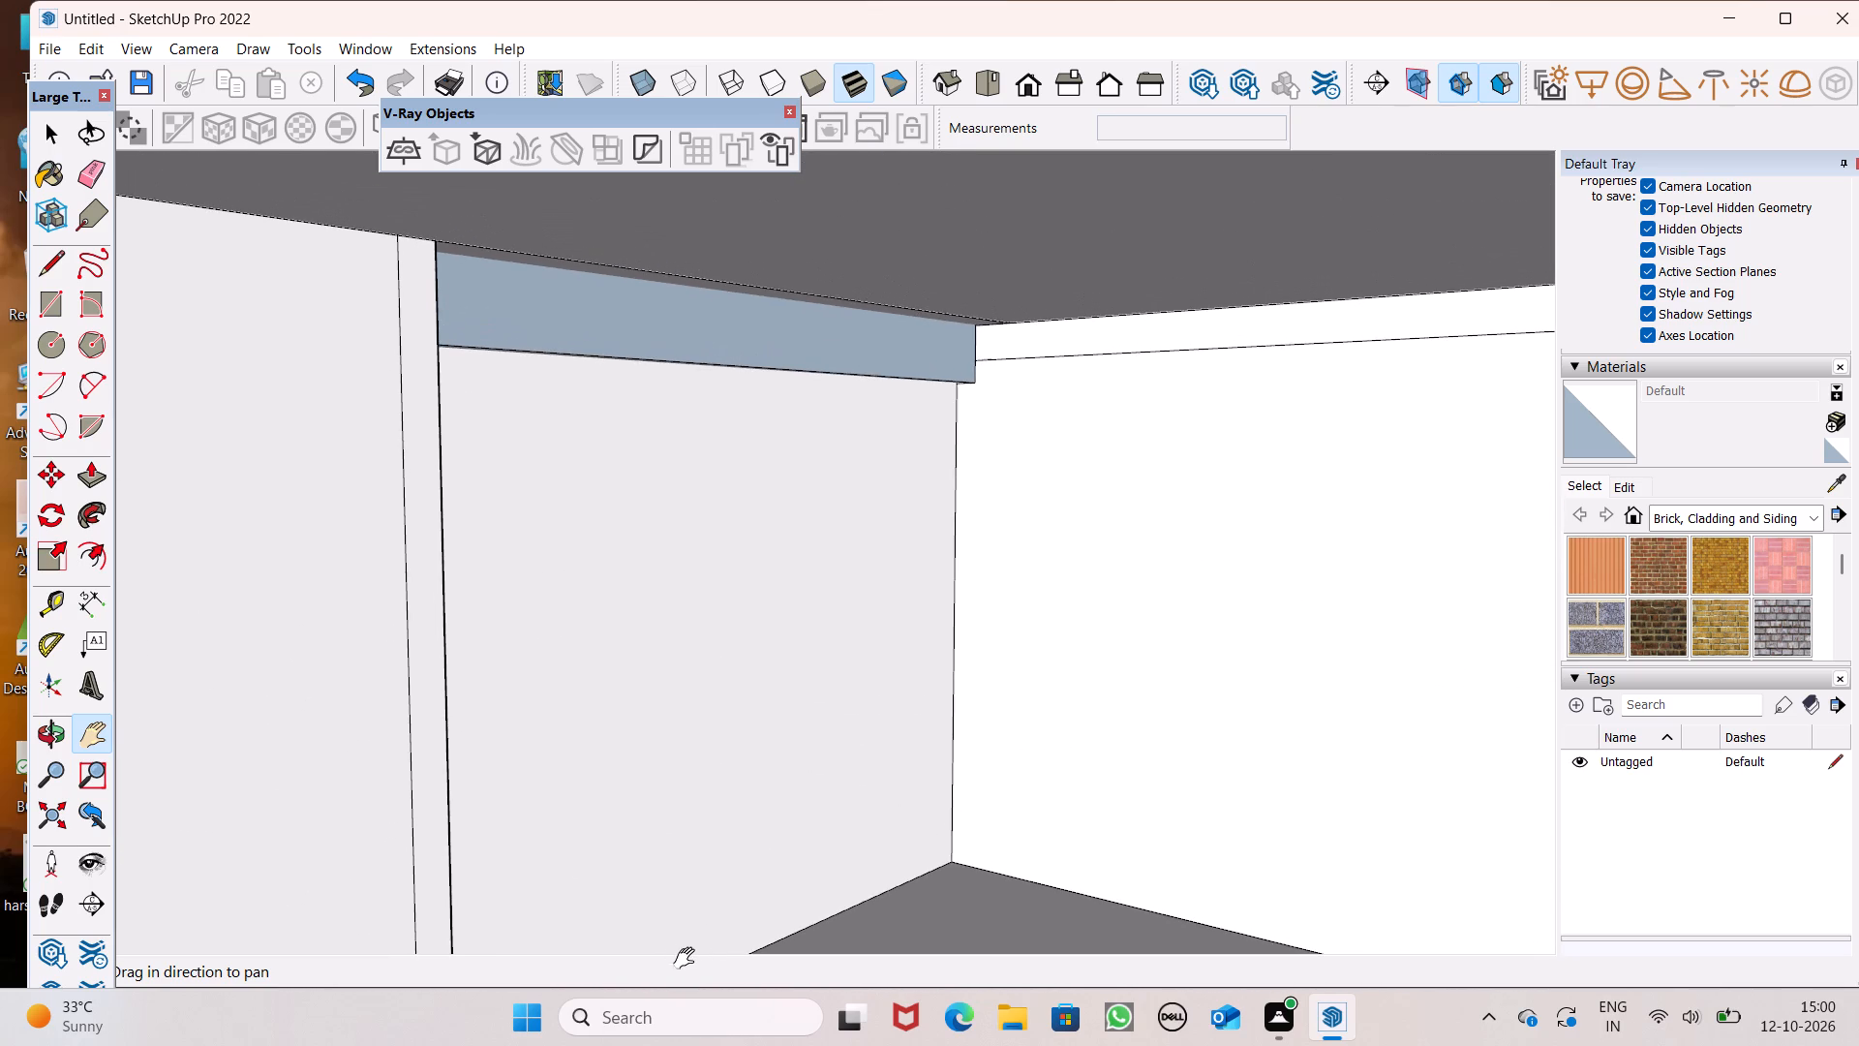
drag(688, 959, 699, 923)
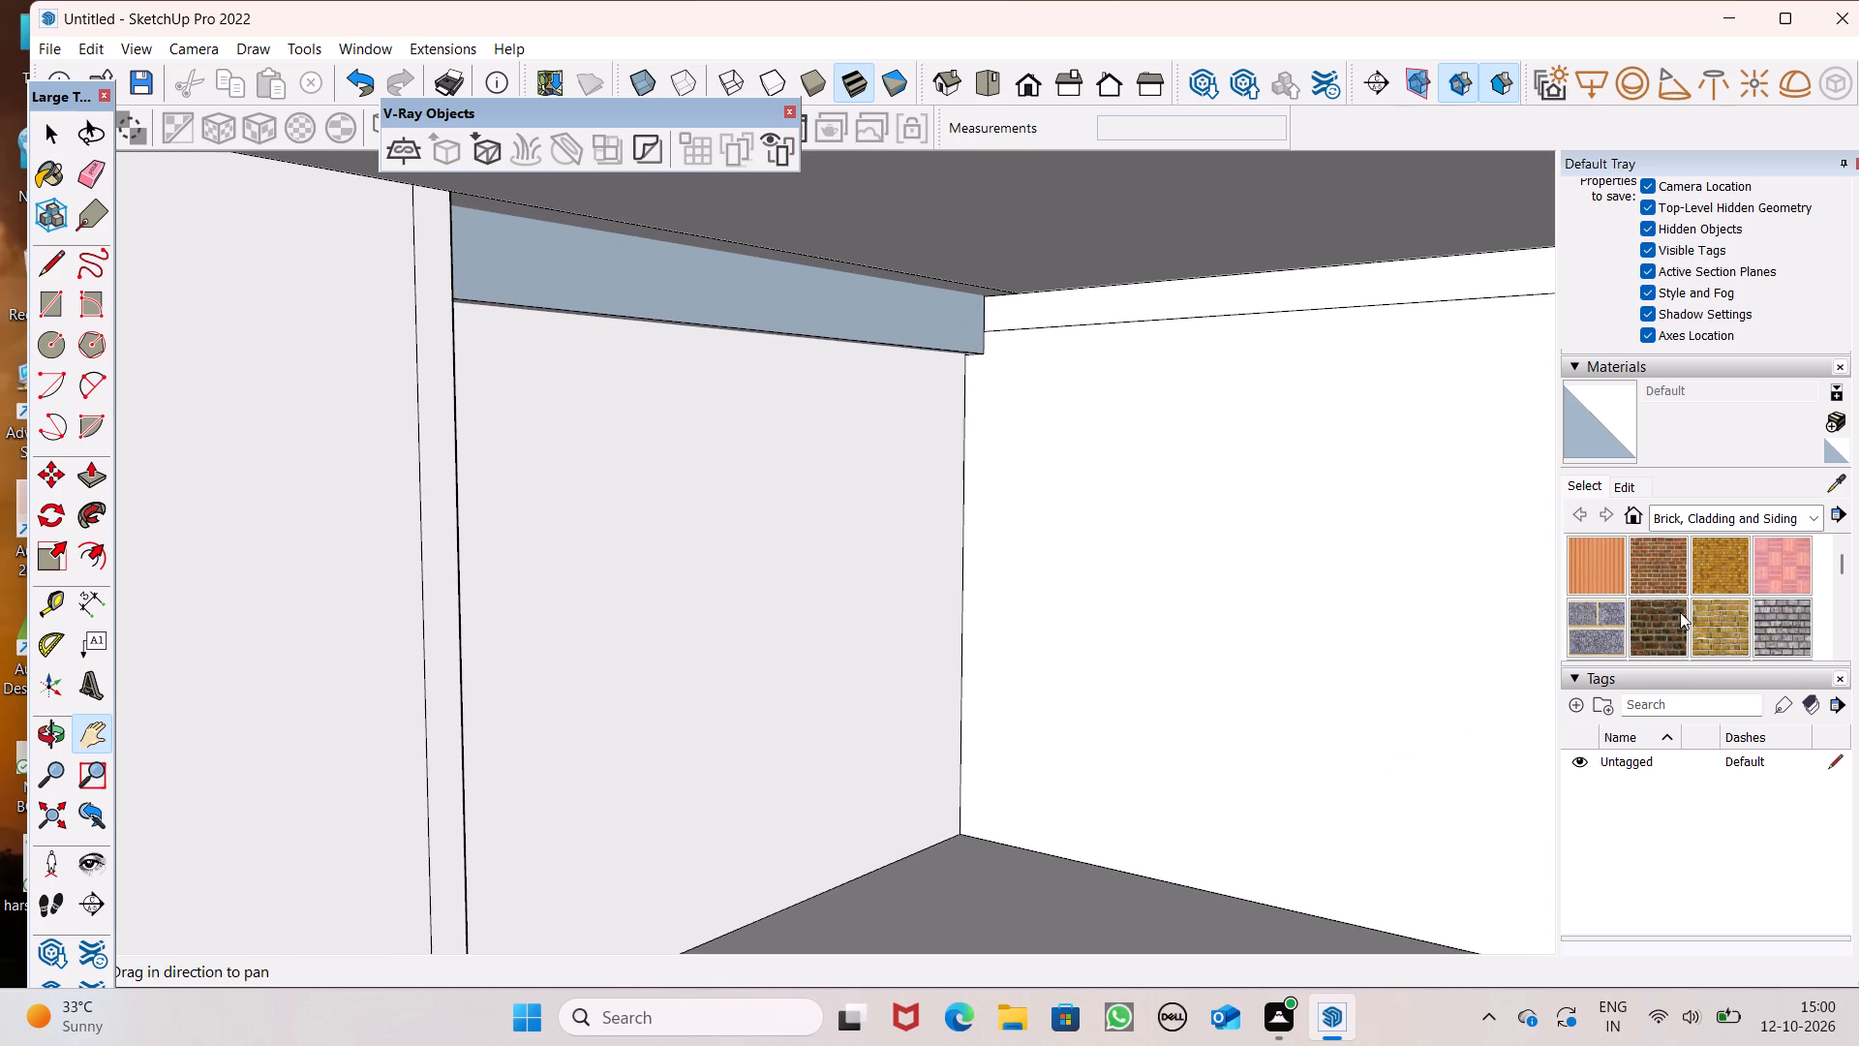
scroll(1713, 600, down, 2)
scroll(1713, 599, up, 1)
scroll(1713, 599, down, 1)
scroll(1670, 540, up, 3)
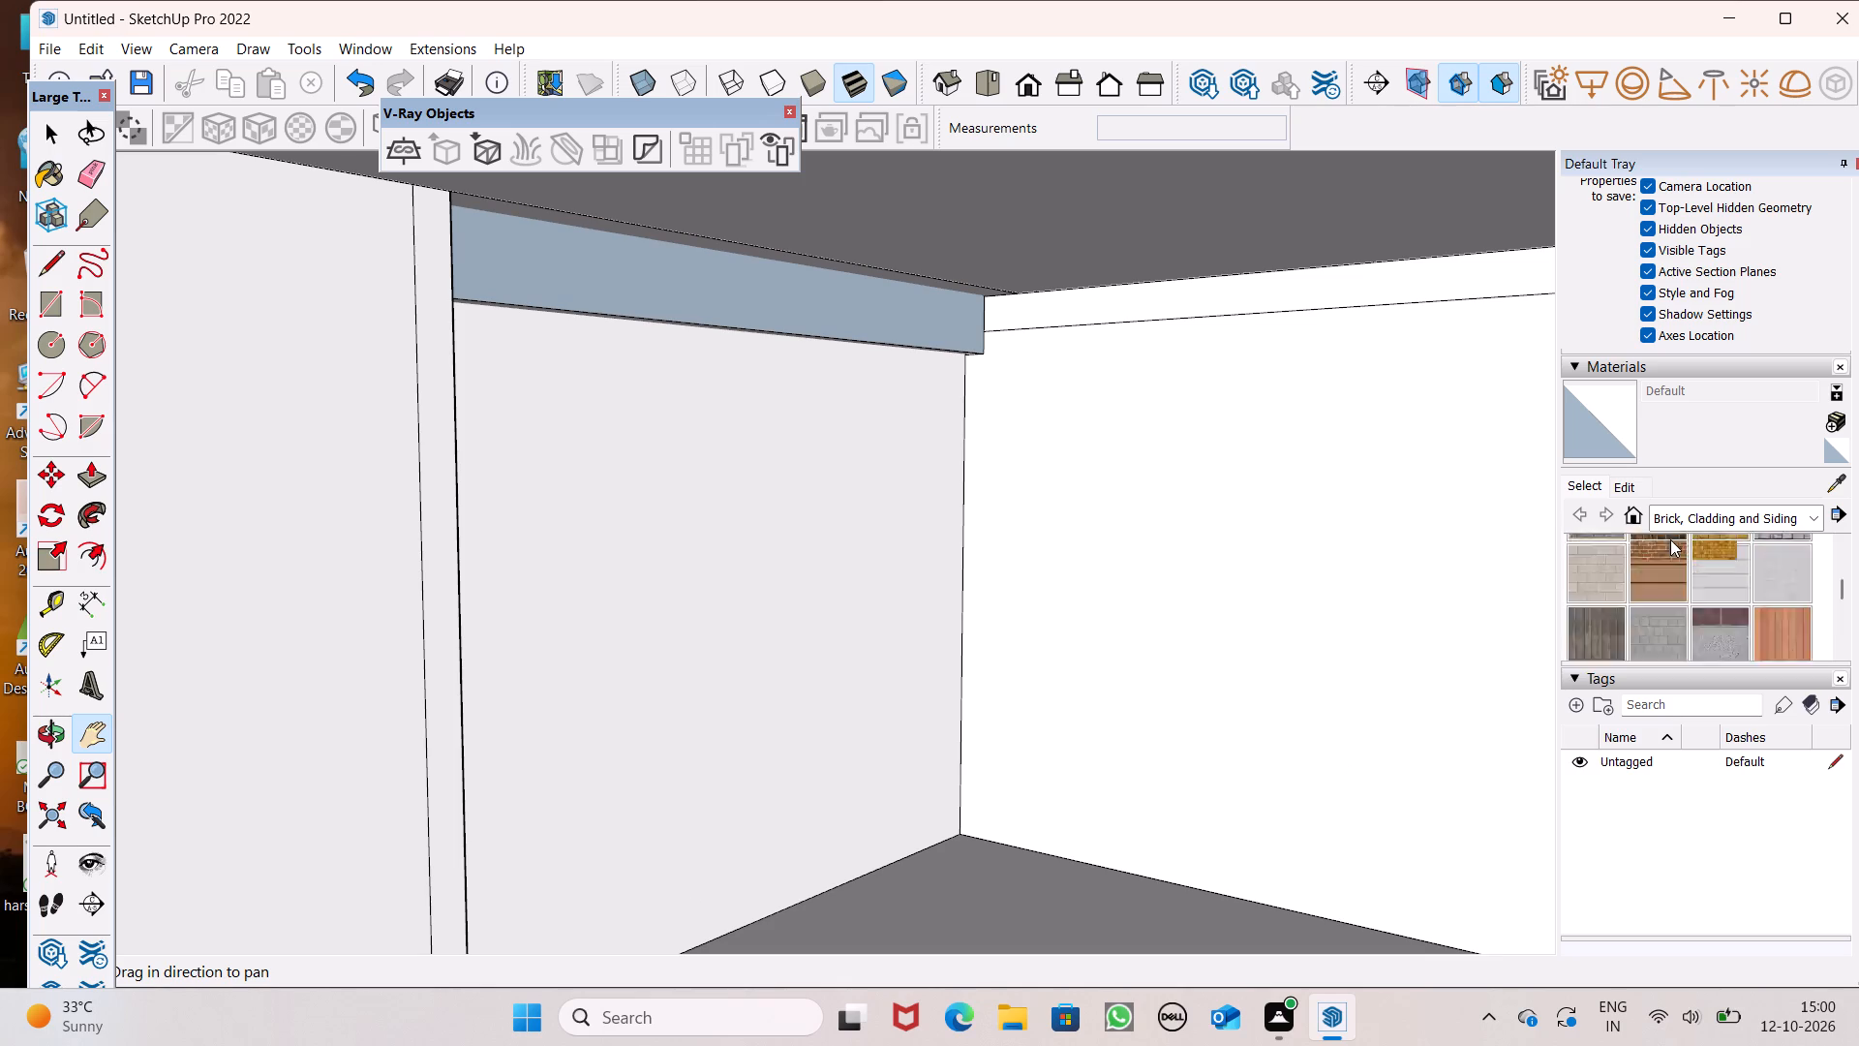
scroll(1670, 539, up, 11)
scroll(1670, 546, down, 3)
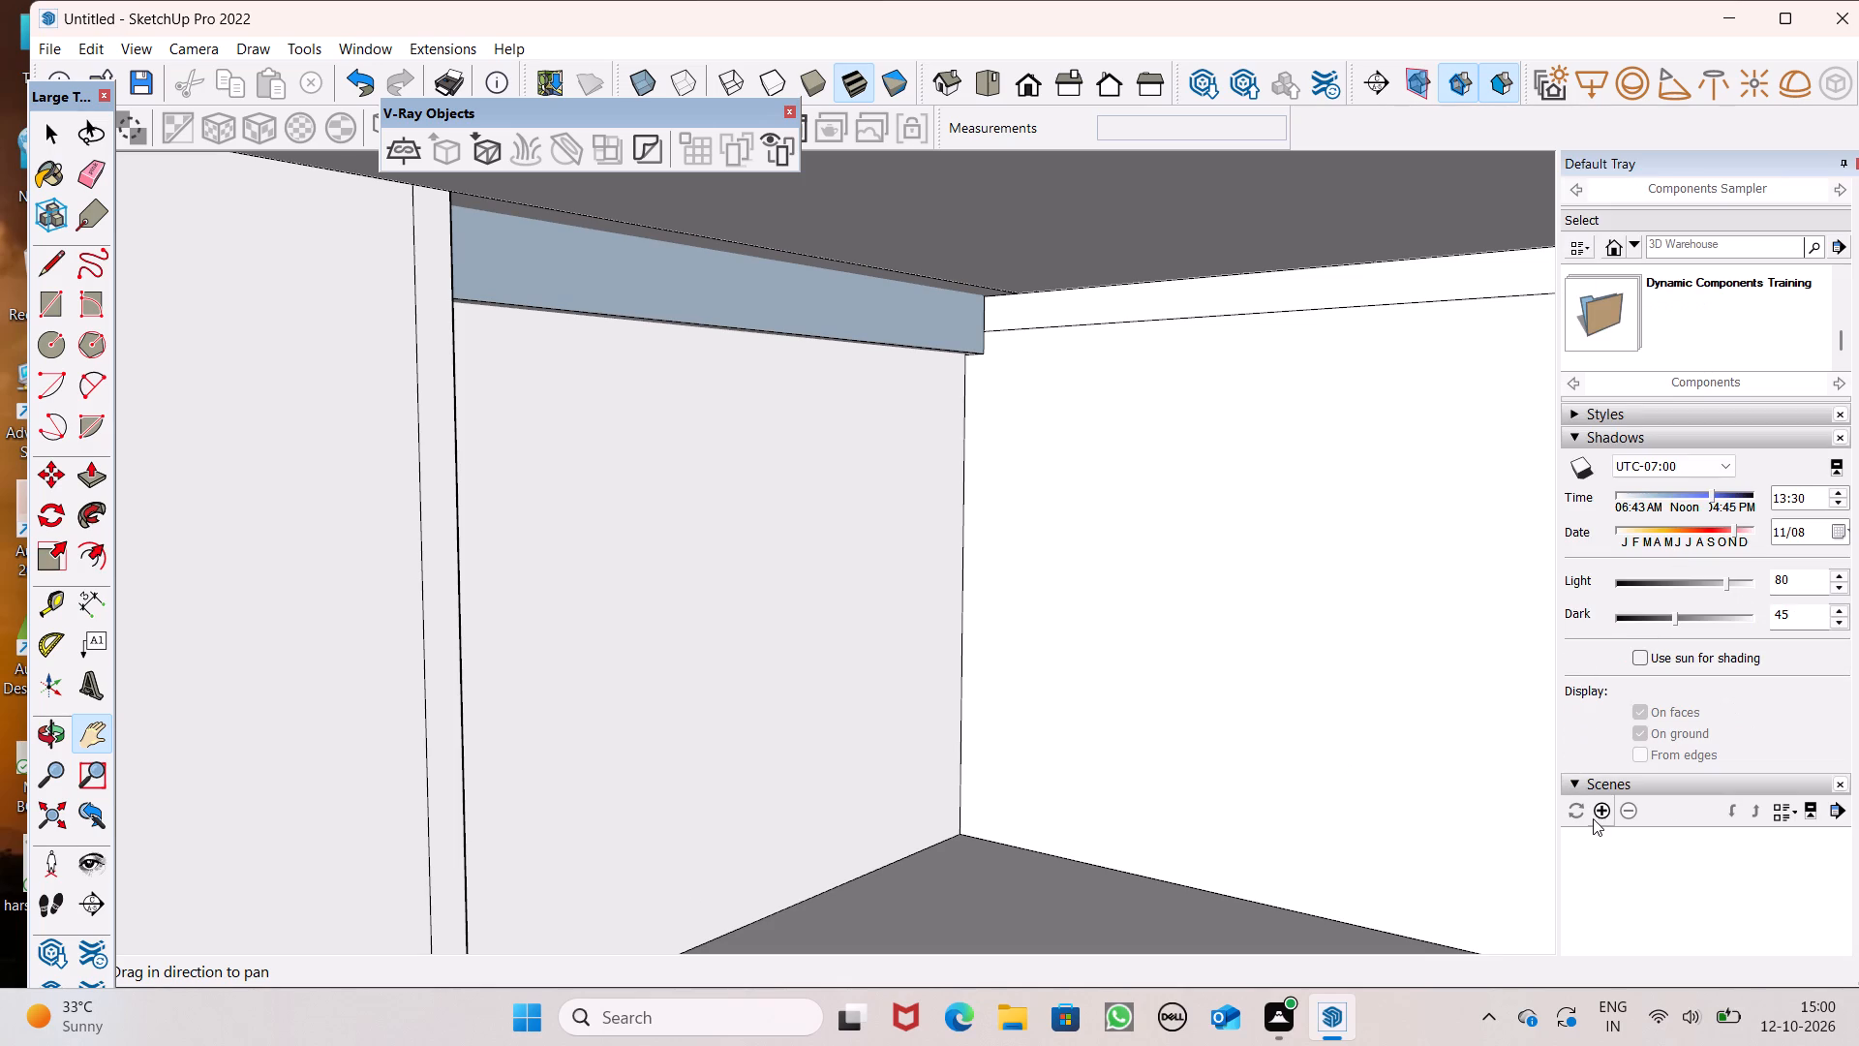
click(1594, 813)
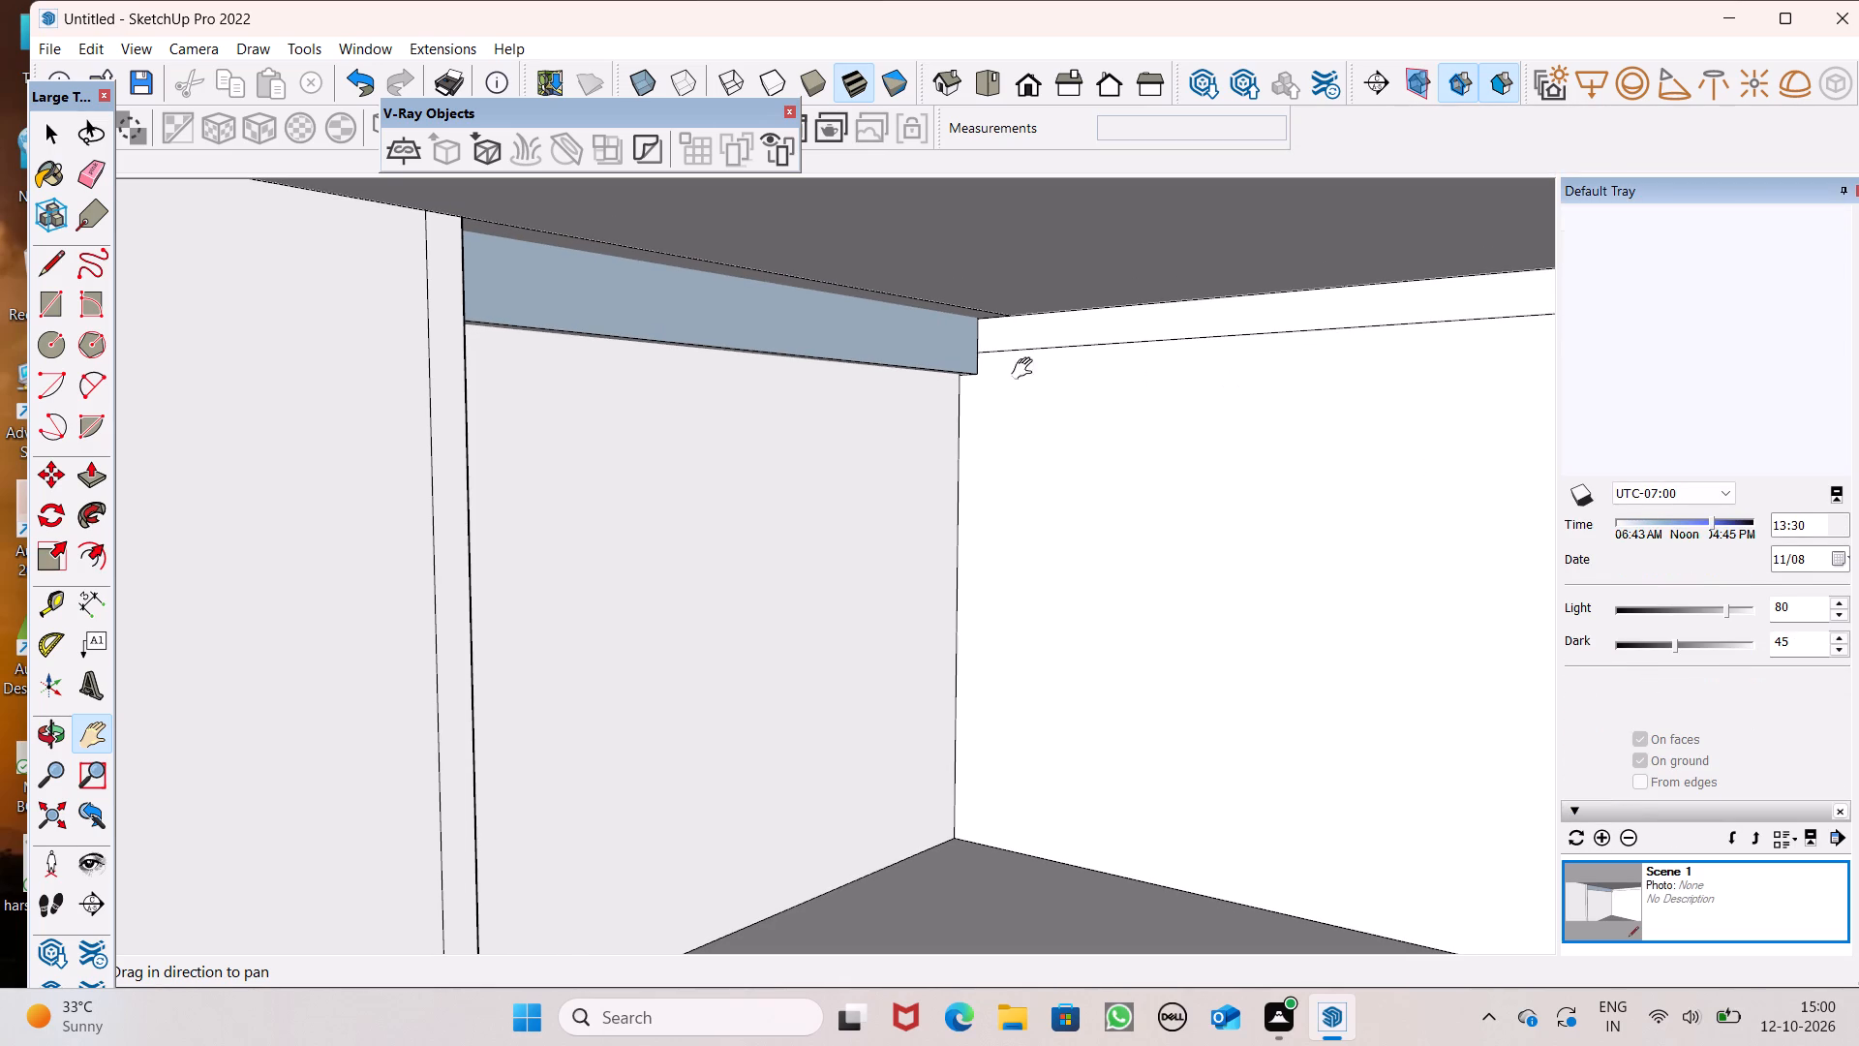
Push/Pull the interior side wall face beneath the ceiling beam back by 7' 2 9/16".
click(105, 483)
drag(751, 435, 586, 404)
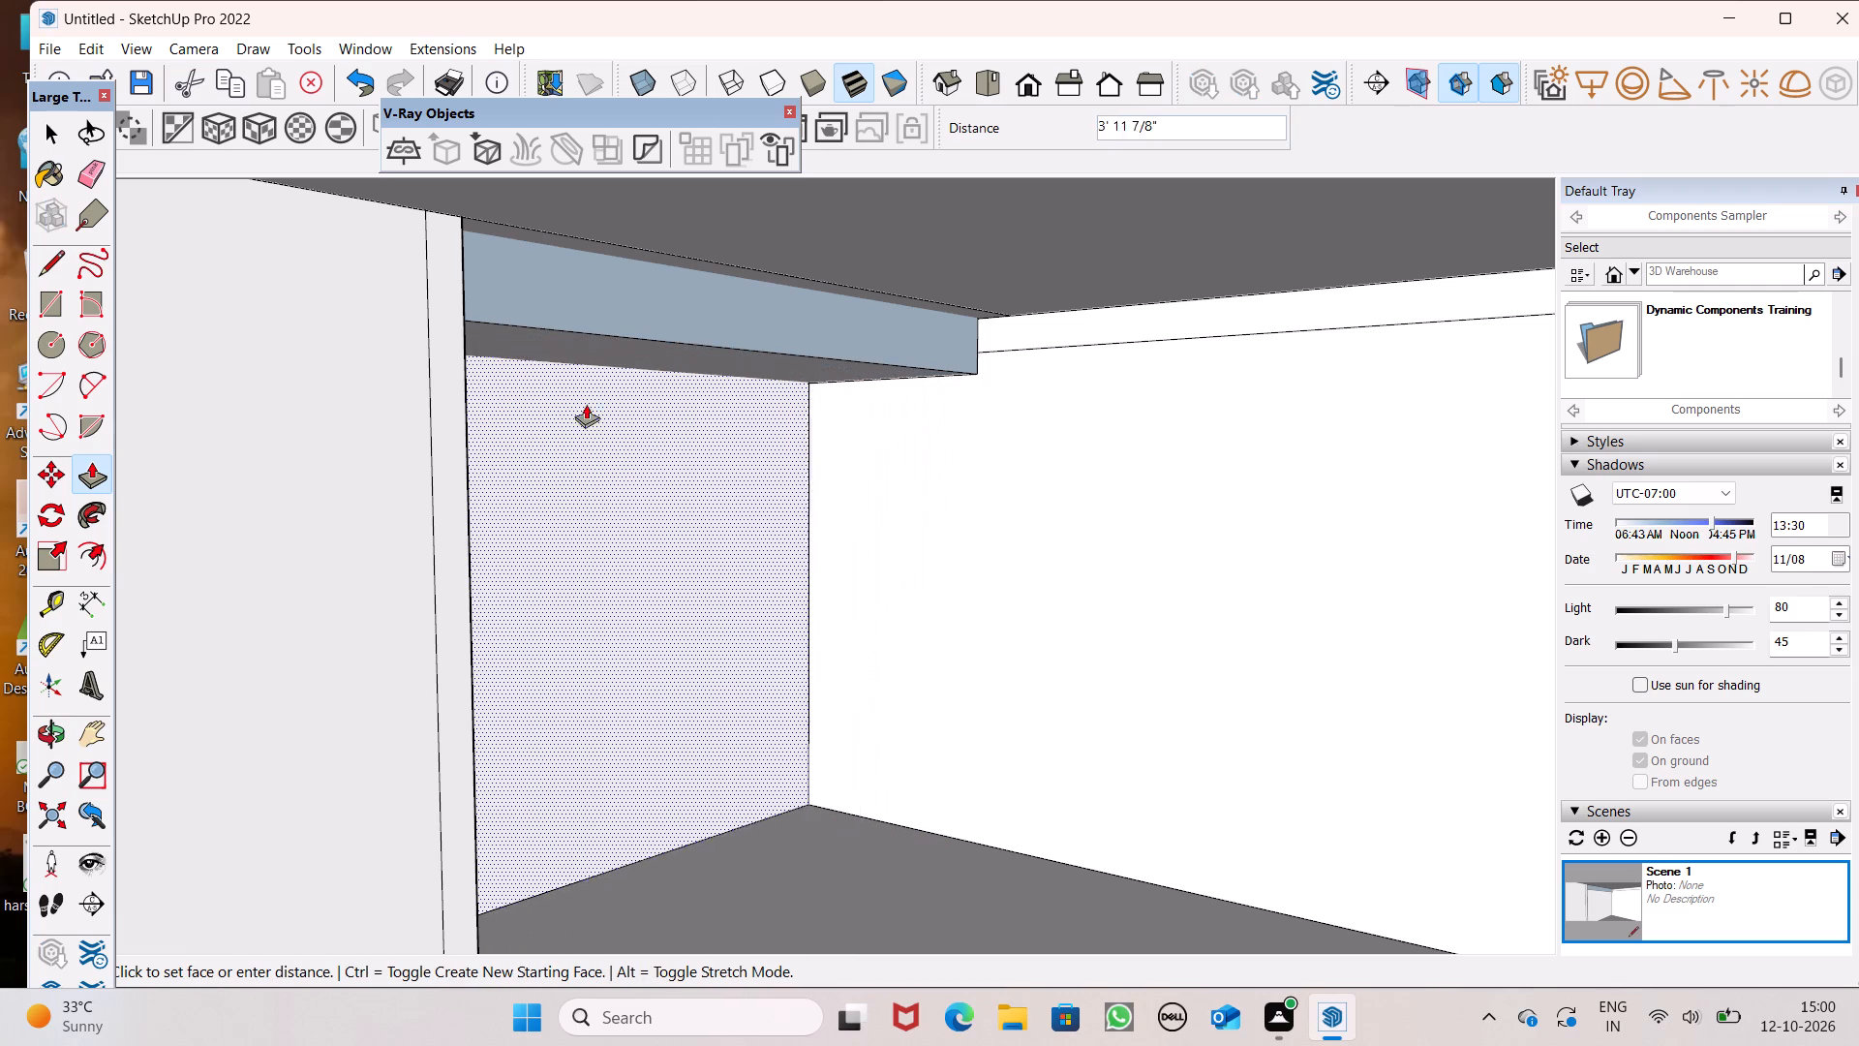
drag(586, 404, 492, 405)
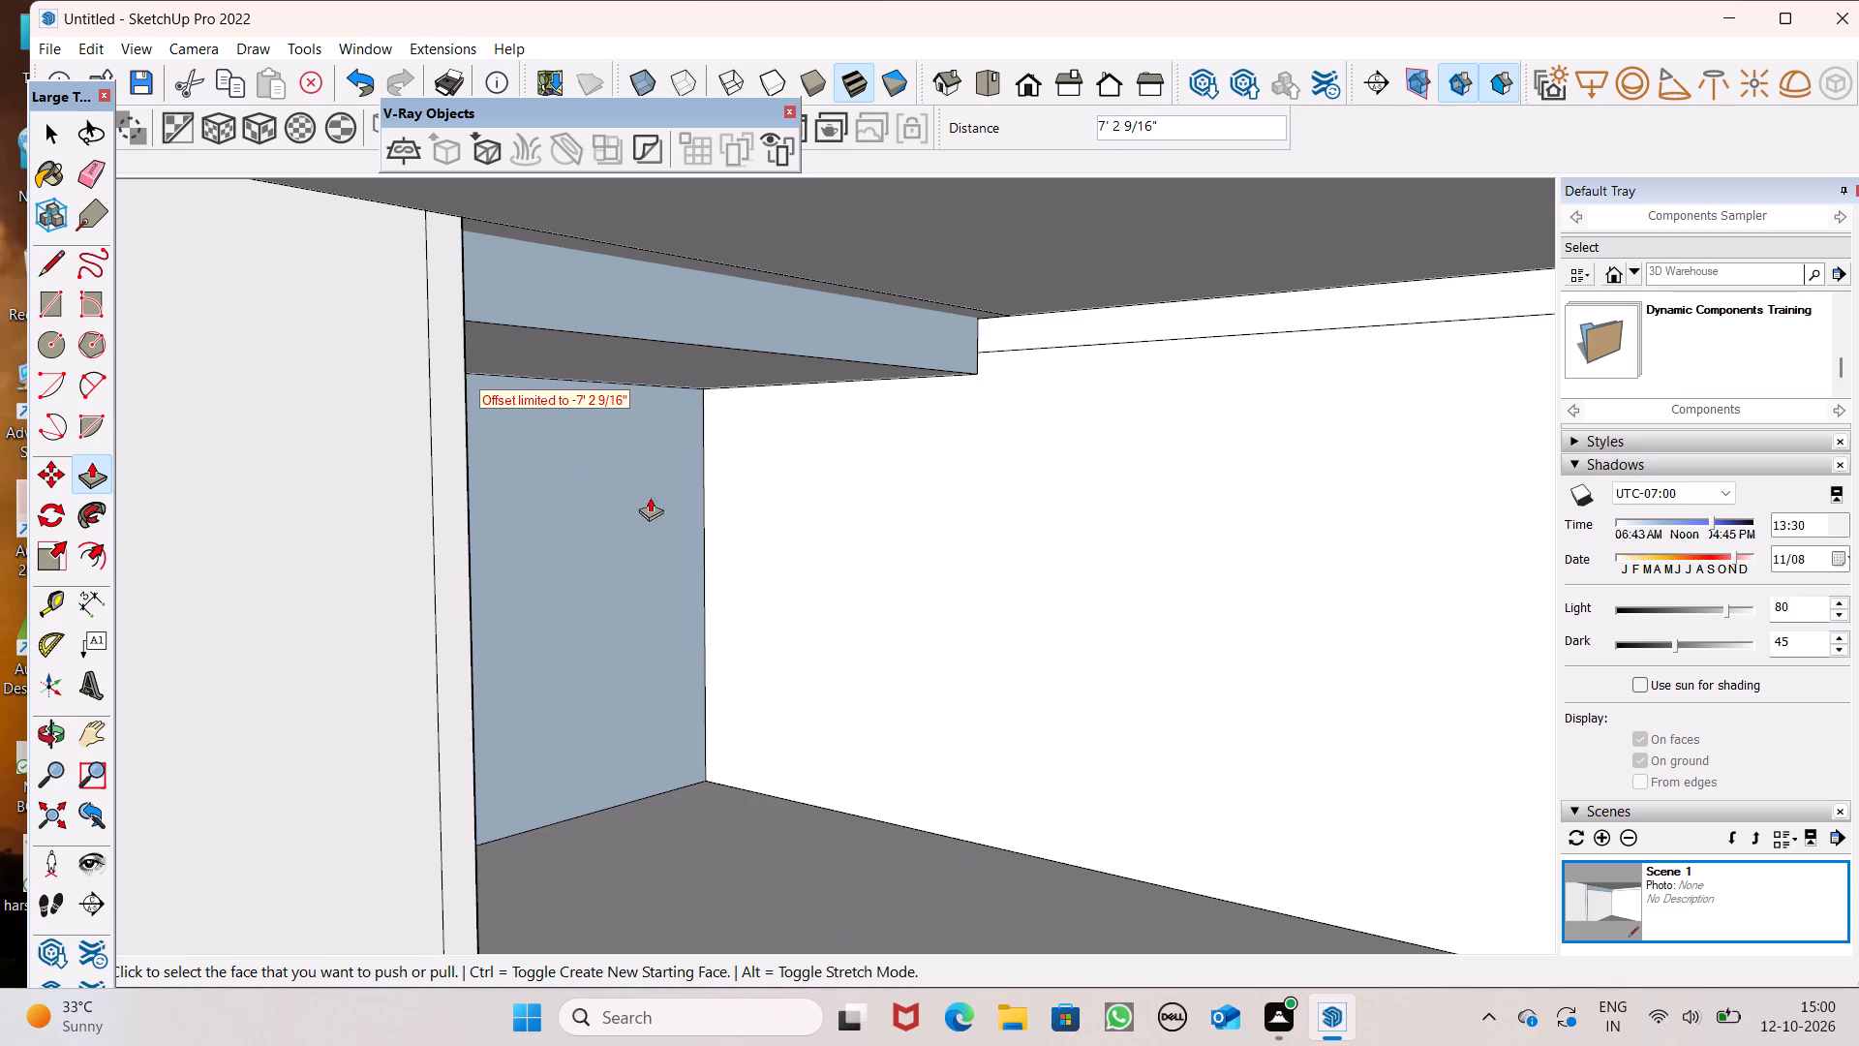
Push/Pull the recessed side wall face 4 5/16" forward into the room.
drag(639, 554, 650, 563)
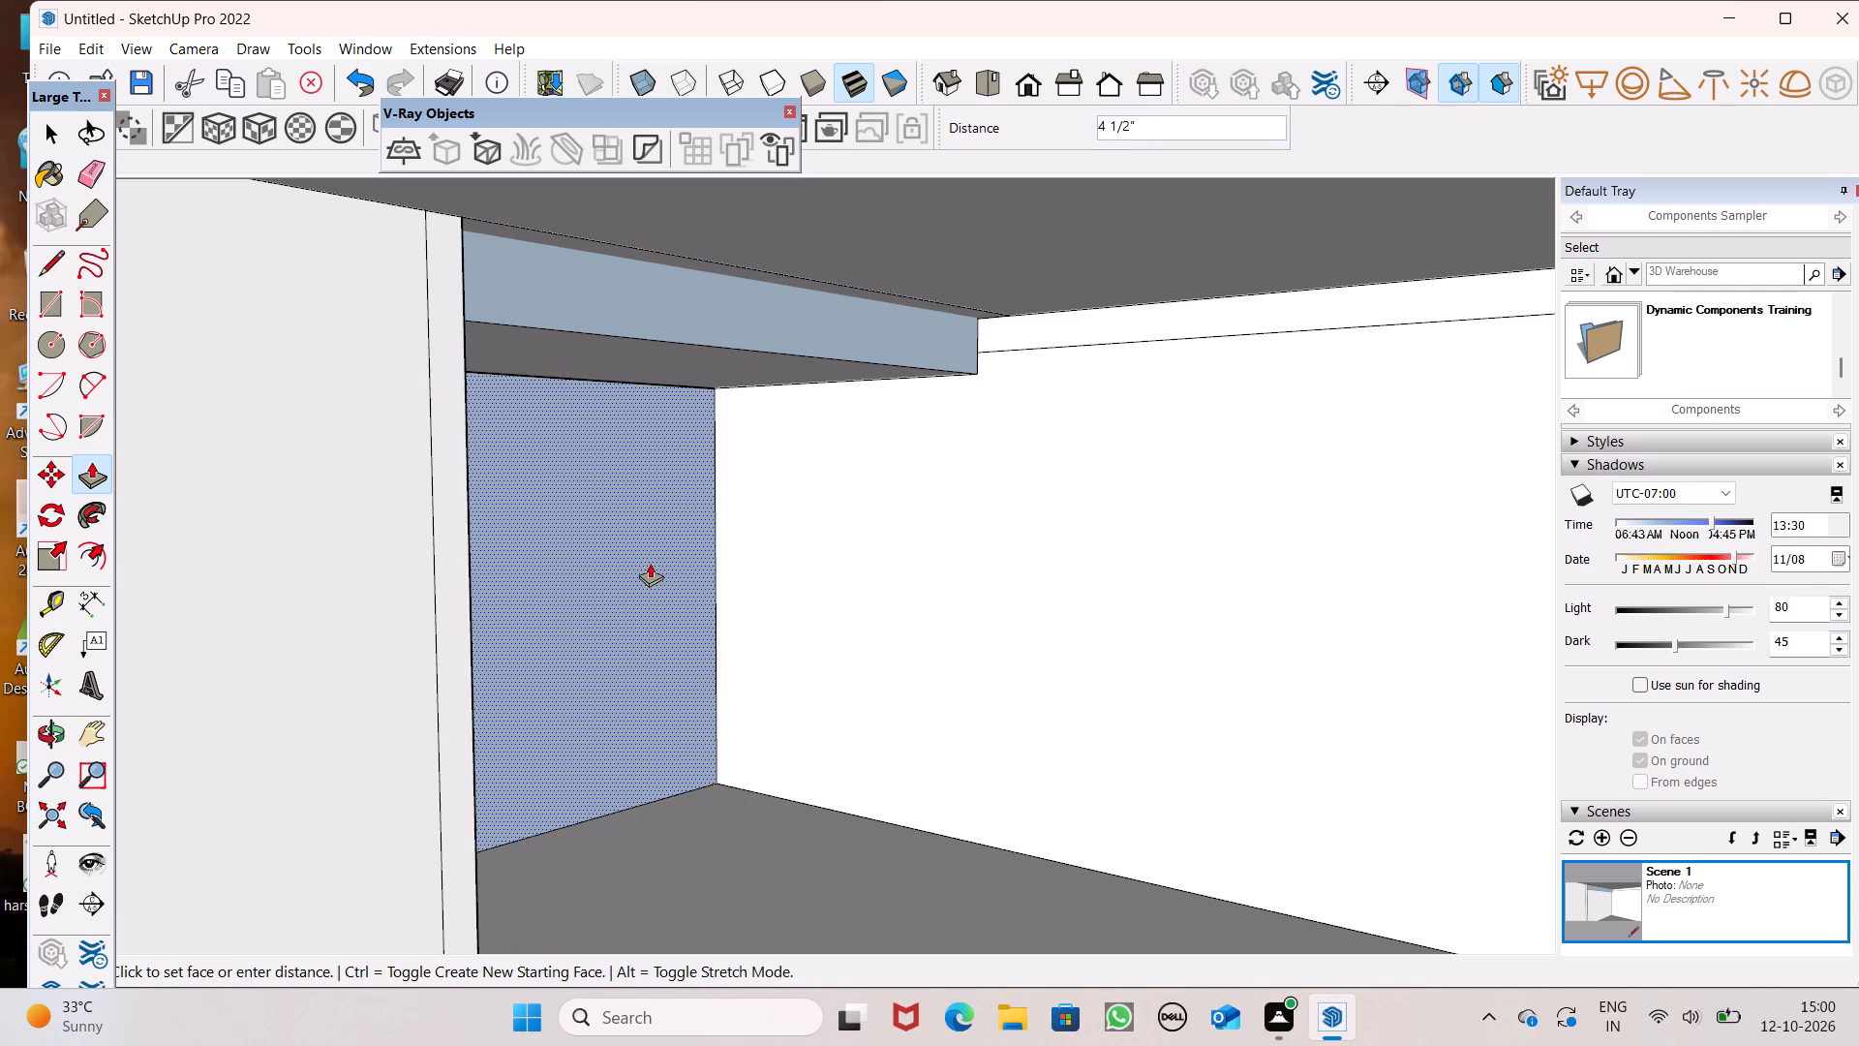
drag(650, 563, 648, 575)
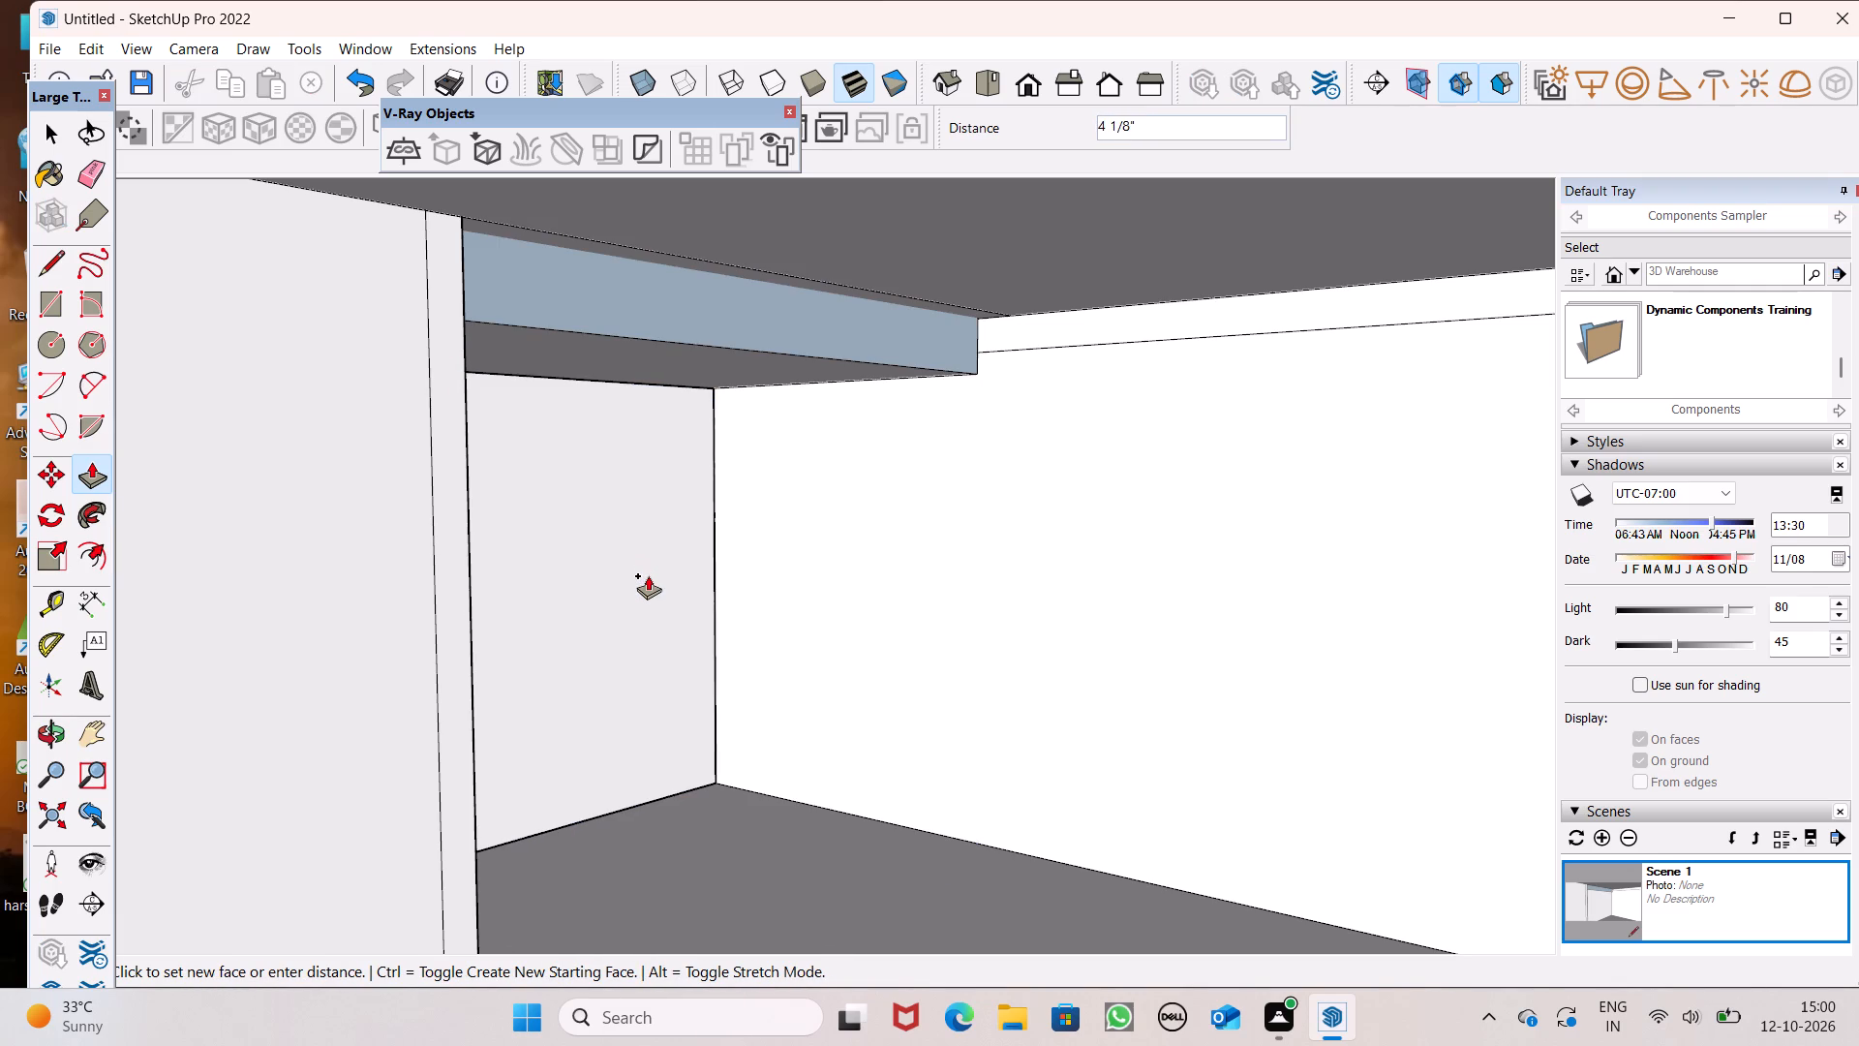
drag(648, 575, 648, 578)
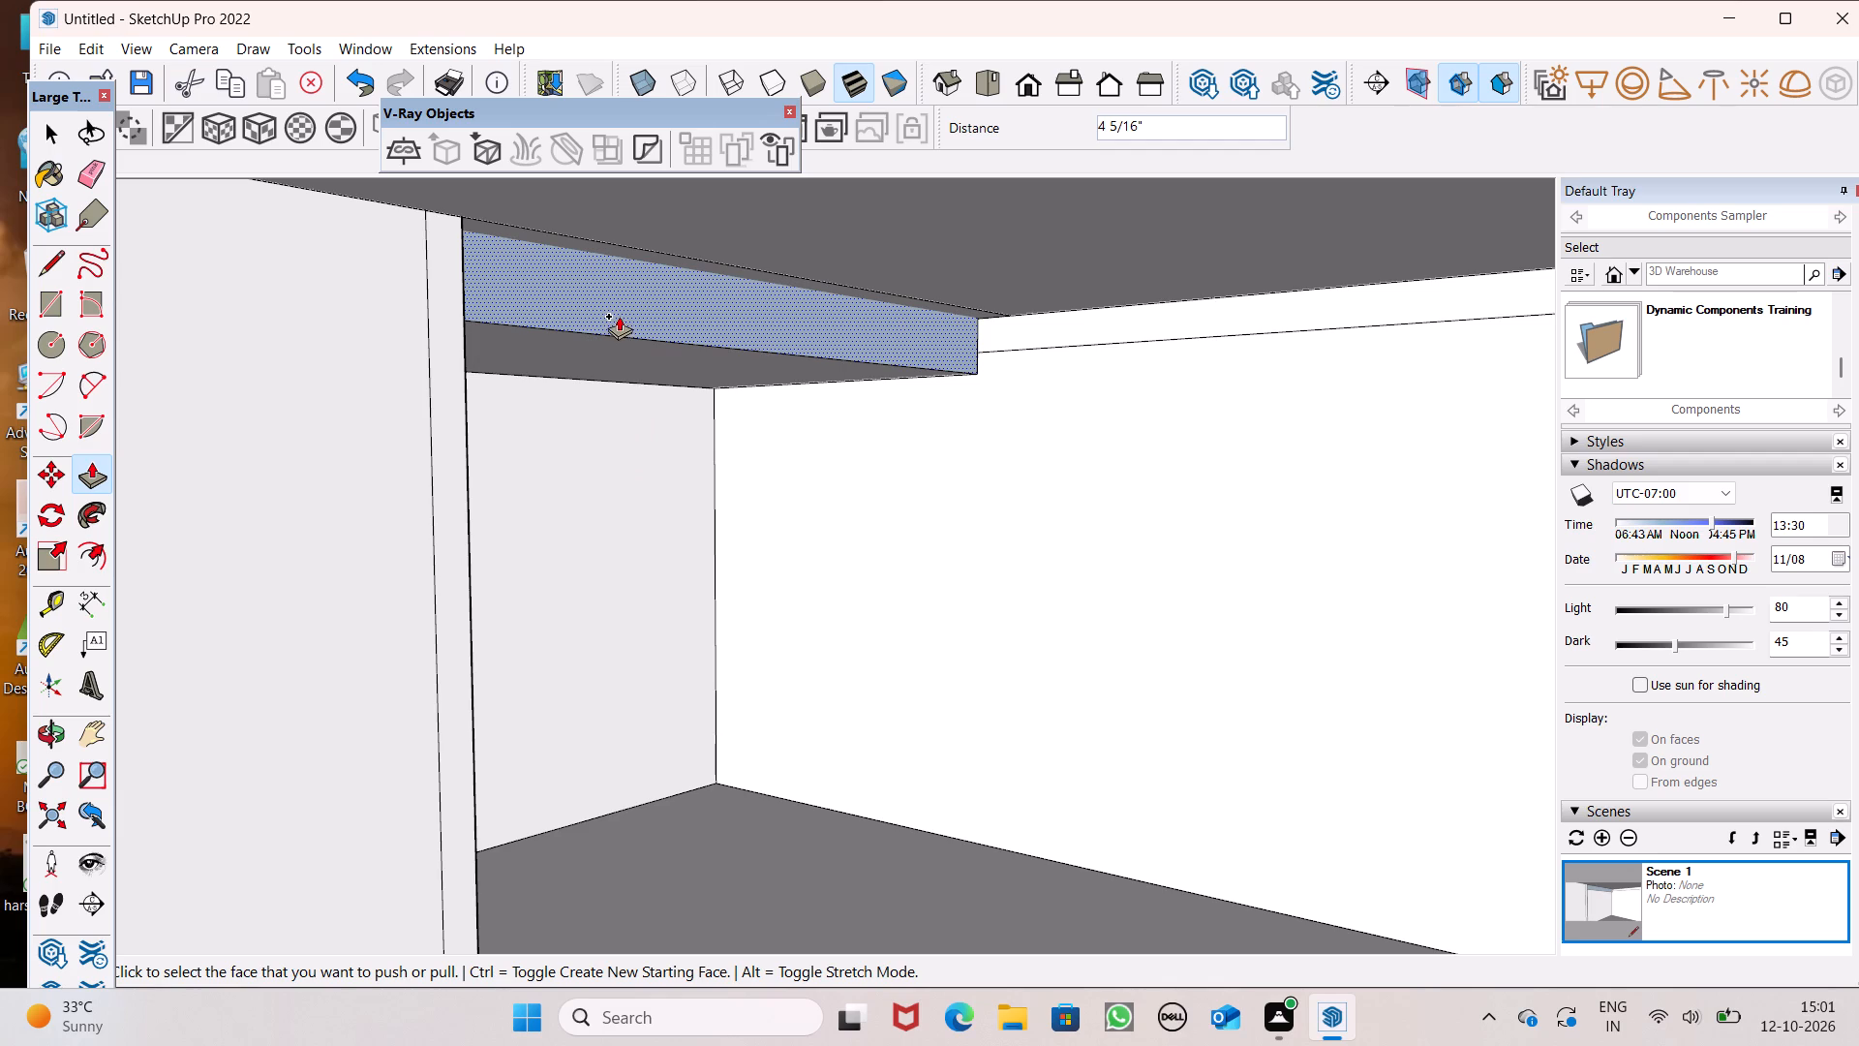
Push/Pull the ceiling beam's front face back to line up with the recessed wall face below it.
drag(618, 314, 538, 385)
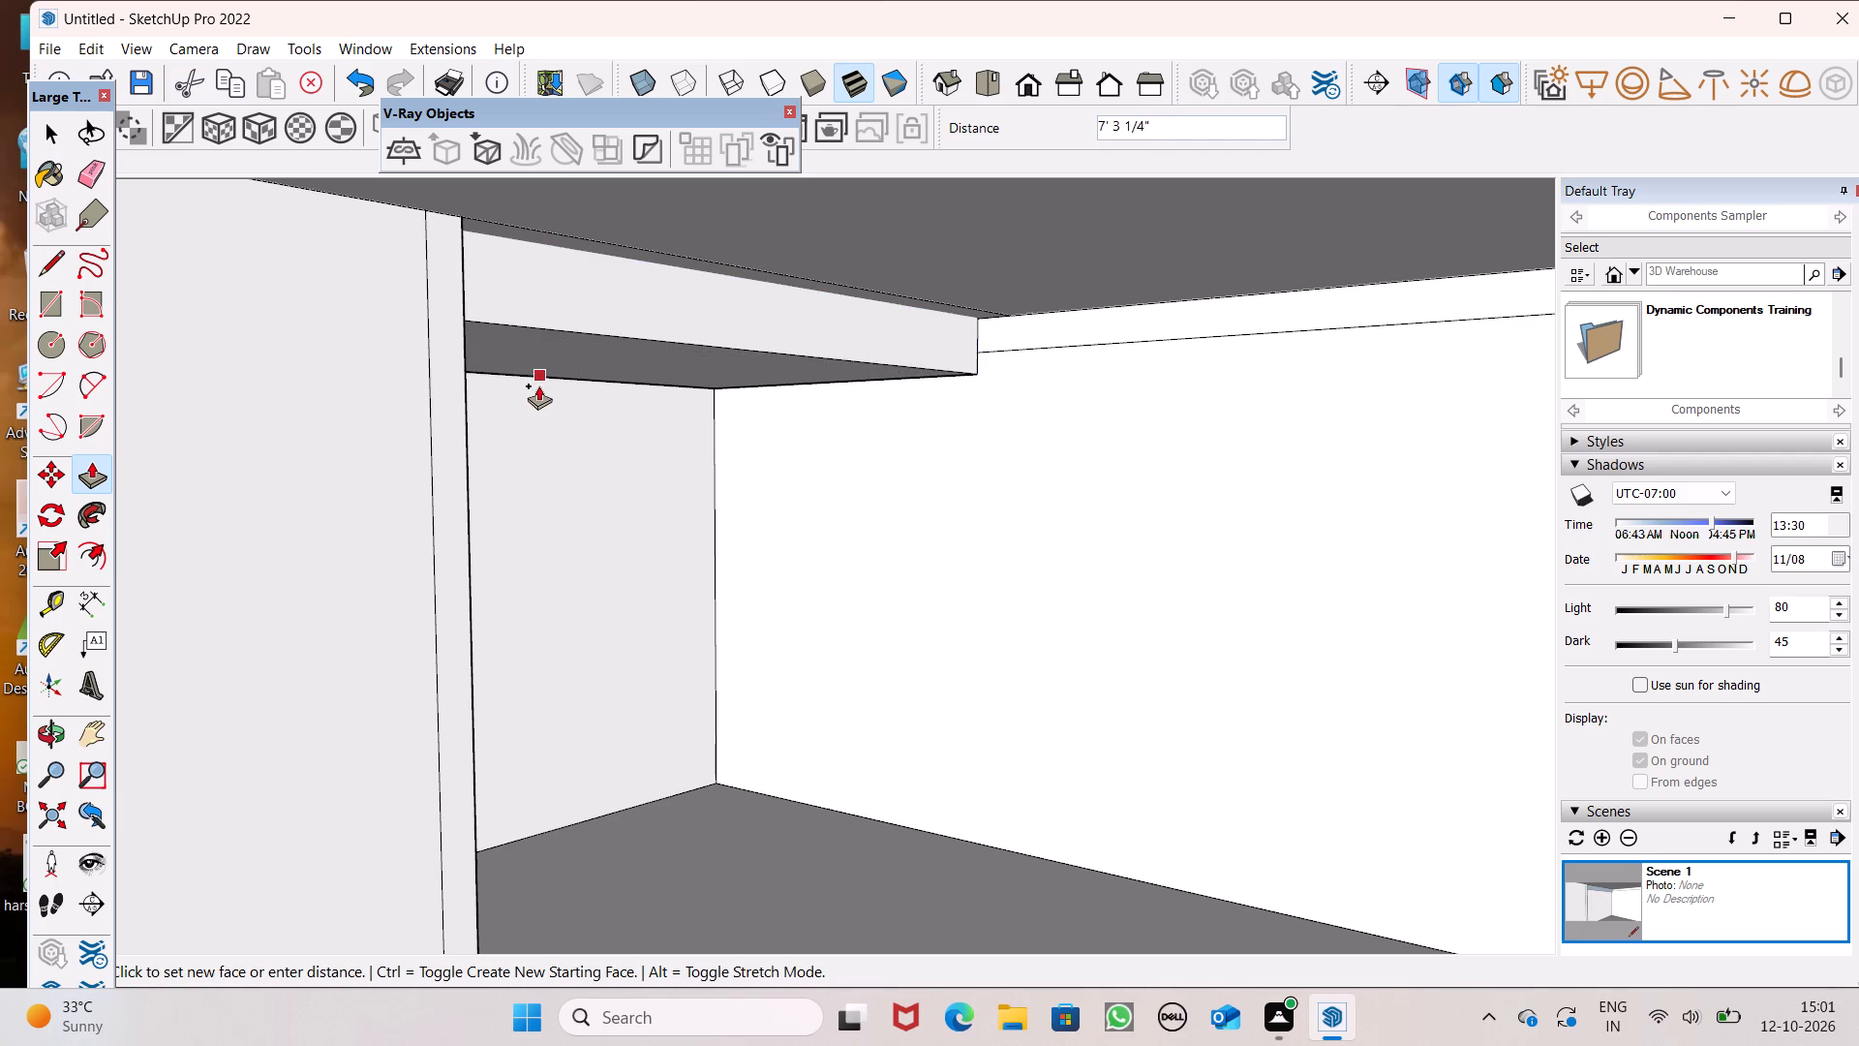
drag(538, 385, 541, 388)
drag(553, 348, 566, 381)
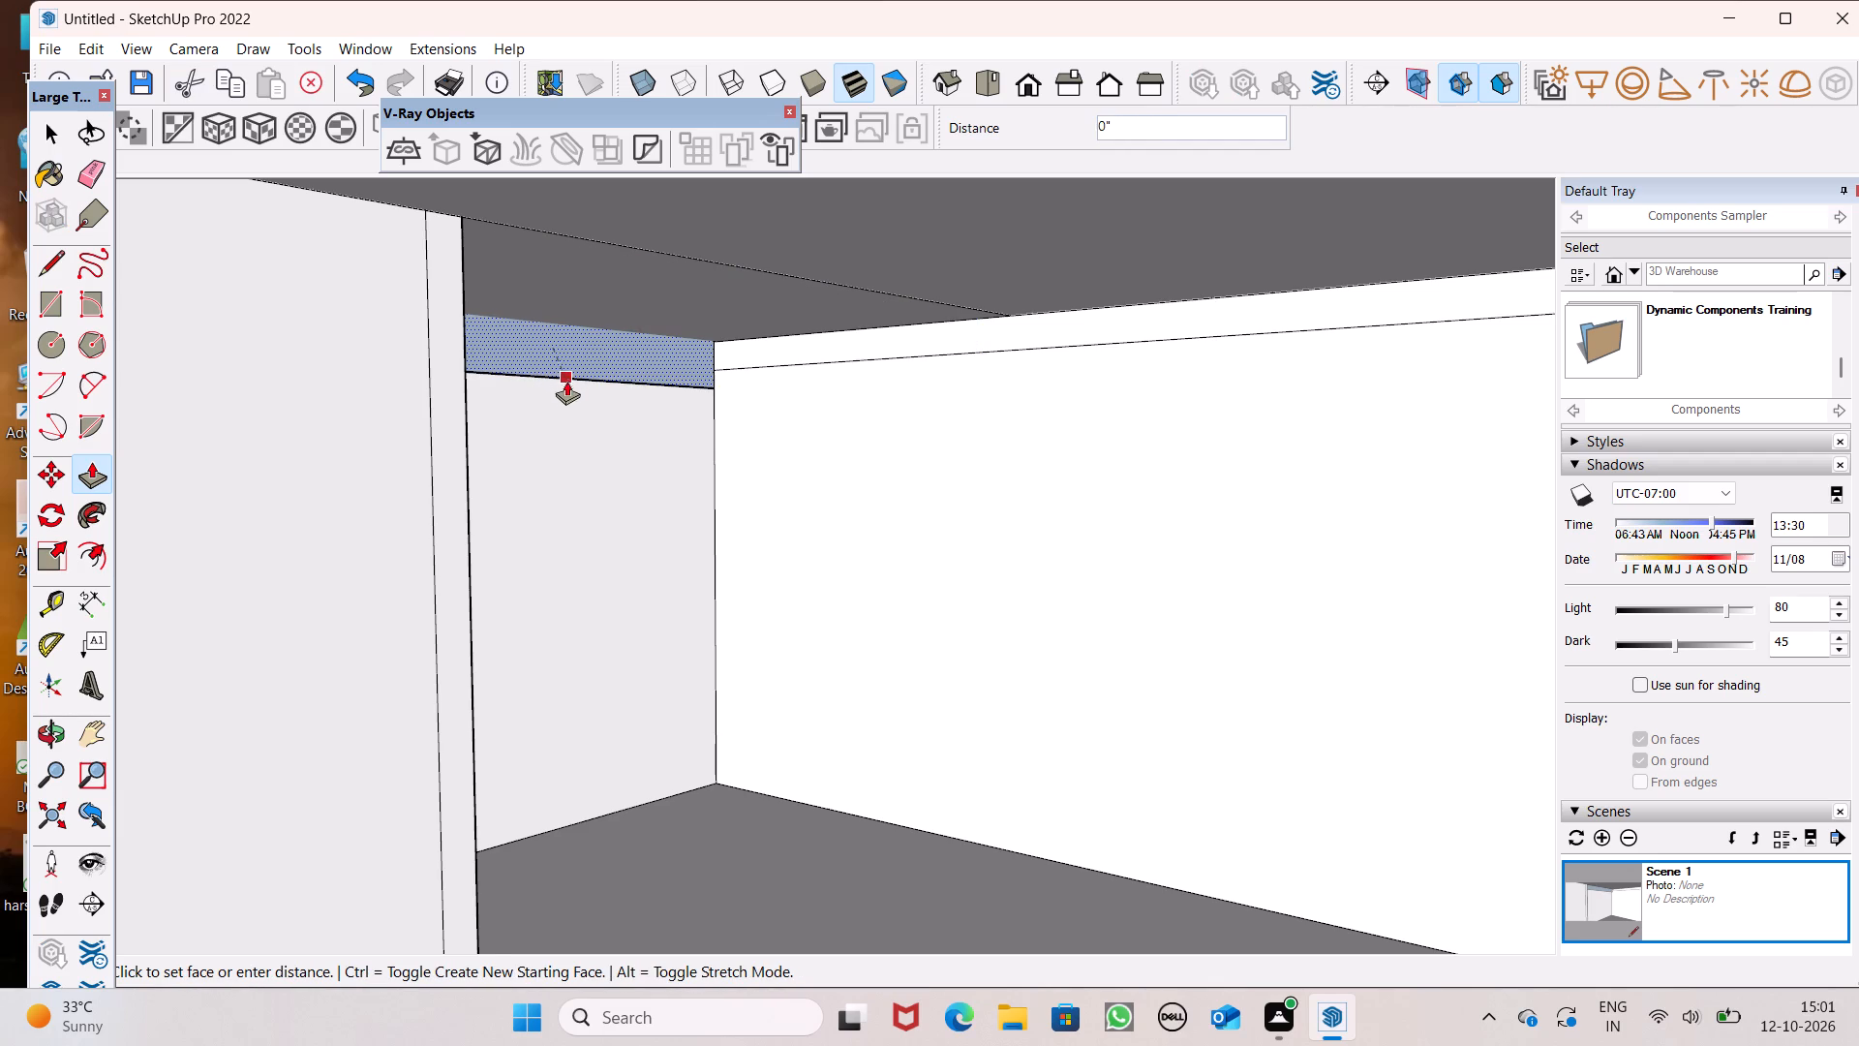
drag(566, 381, 557, 397)
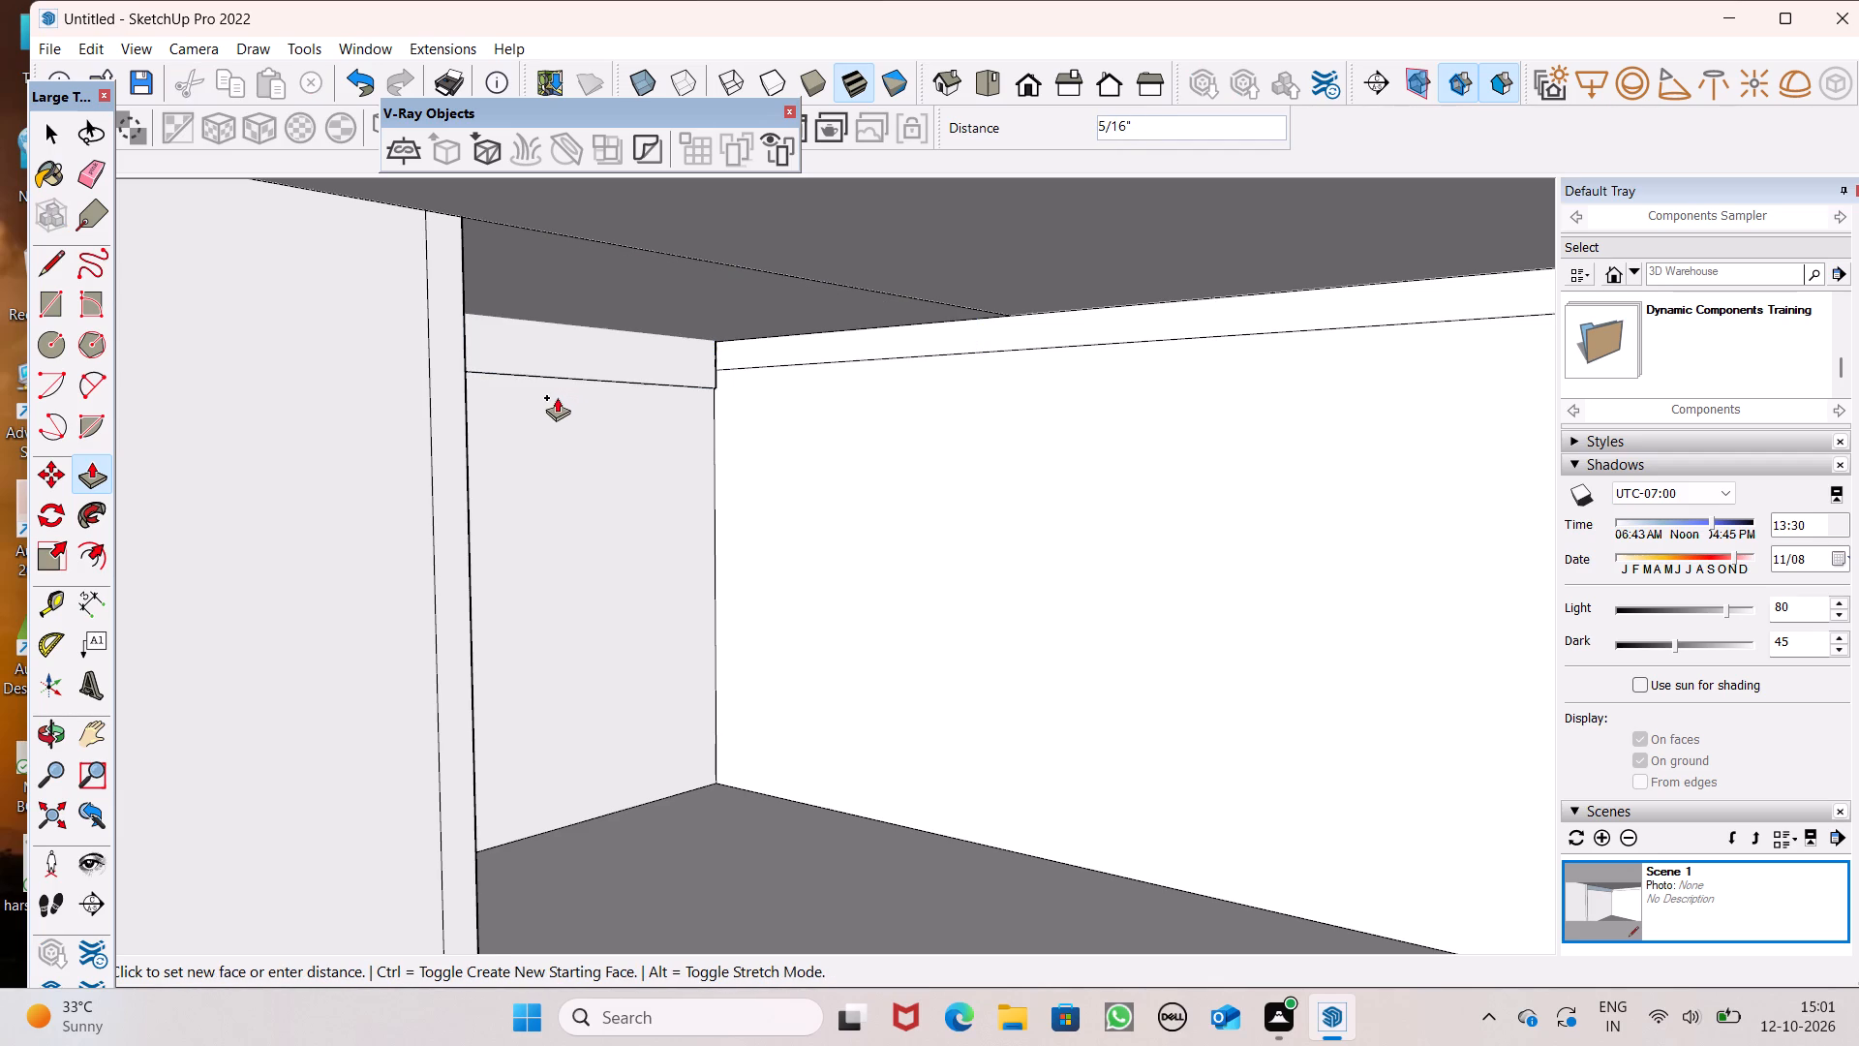
drag(557, 397, 537, 449)
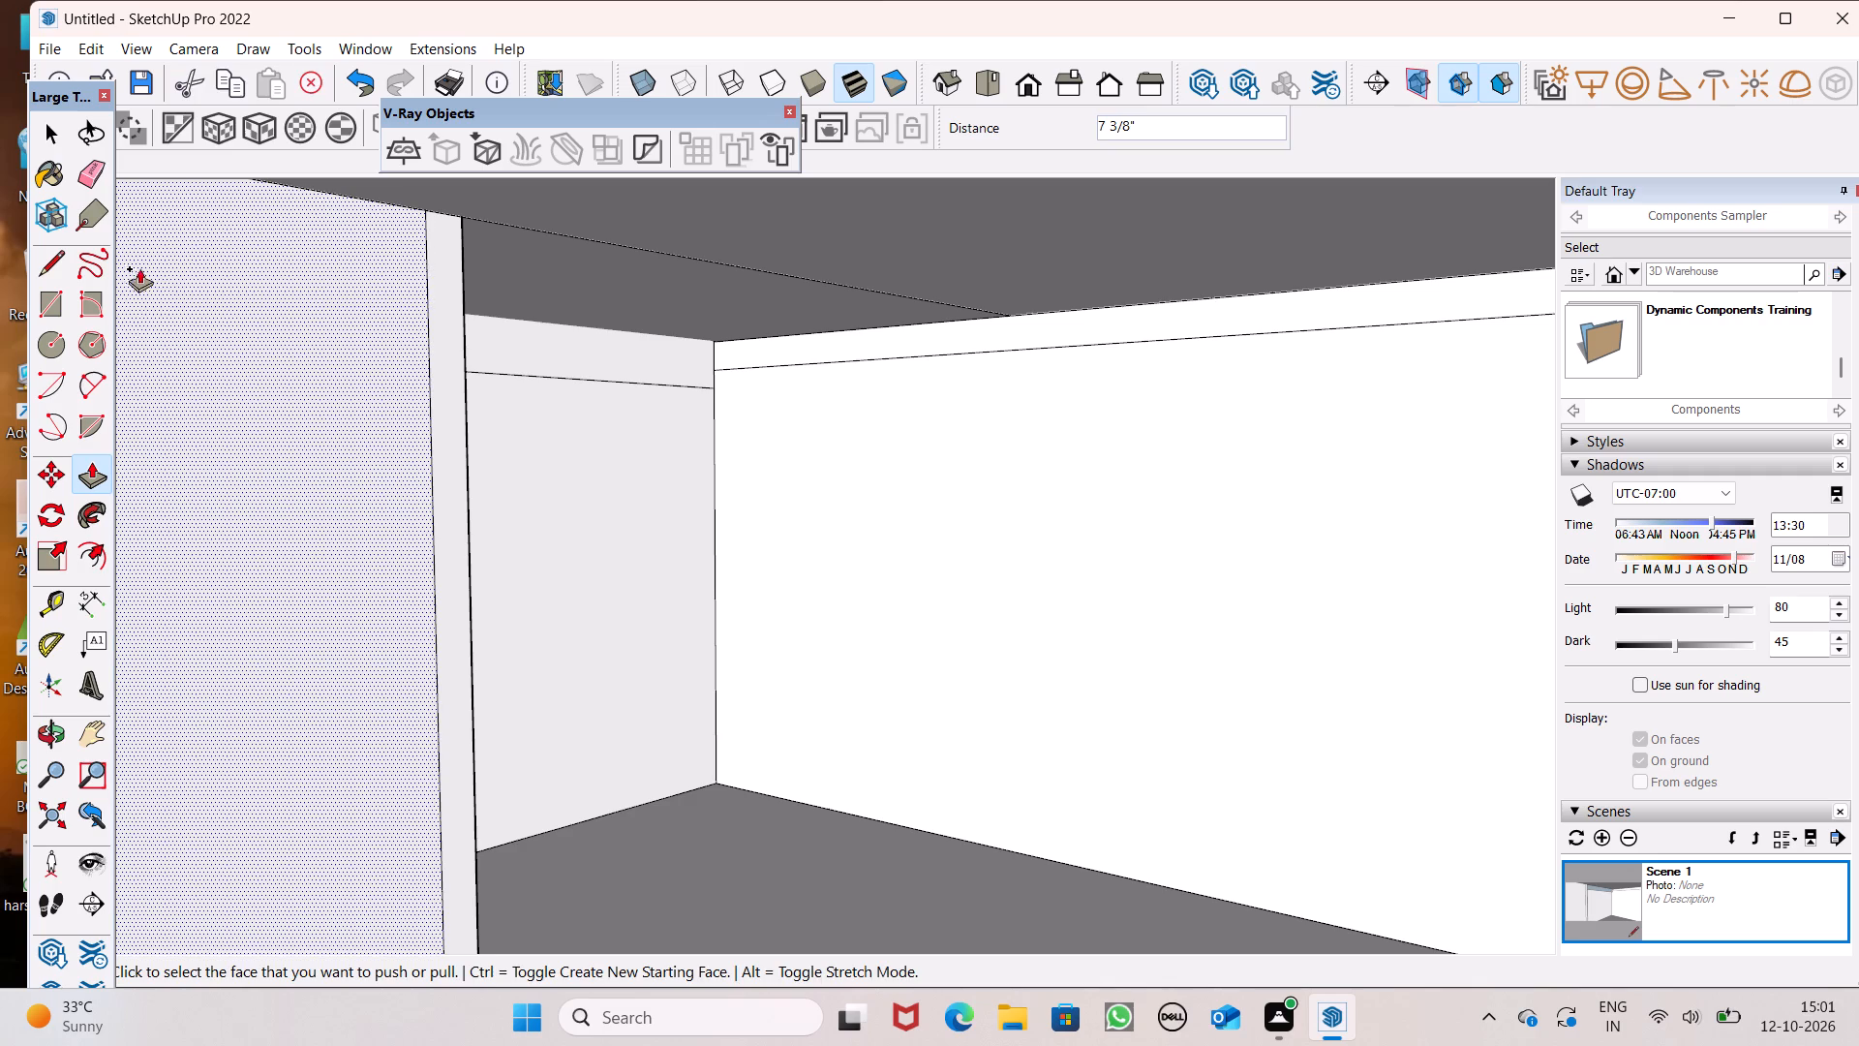
Erase the horizontal seam between the upper band and the recessed side wall.
click(87, 182)
drag(545, 358, 553, 383)
Erase the vertical seam line on the ground-floor wall beside the projecting corner under the balcony.
scroll(648, 440, down, 3)
middle_drag(726, 540, 994, 570)
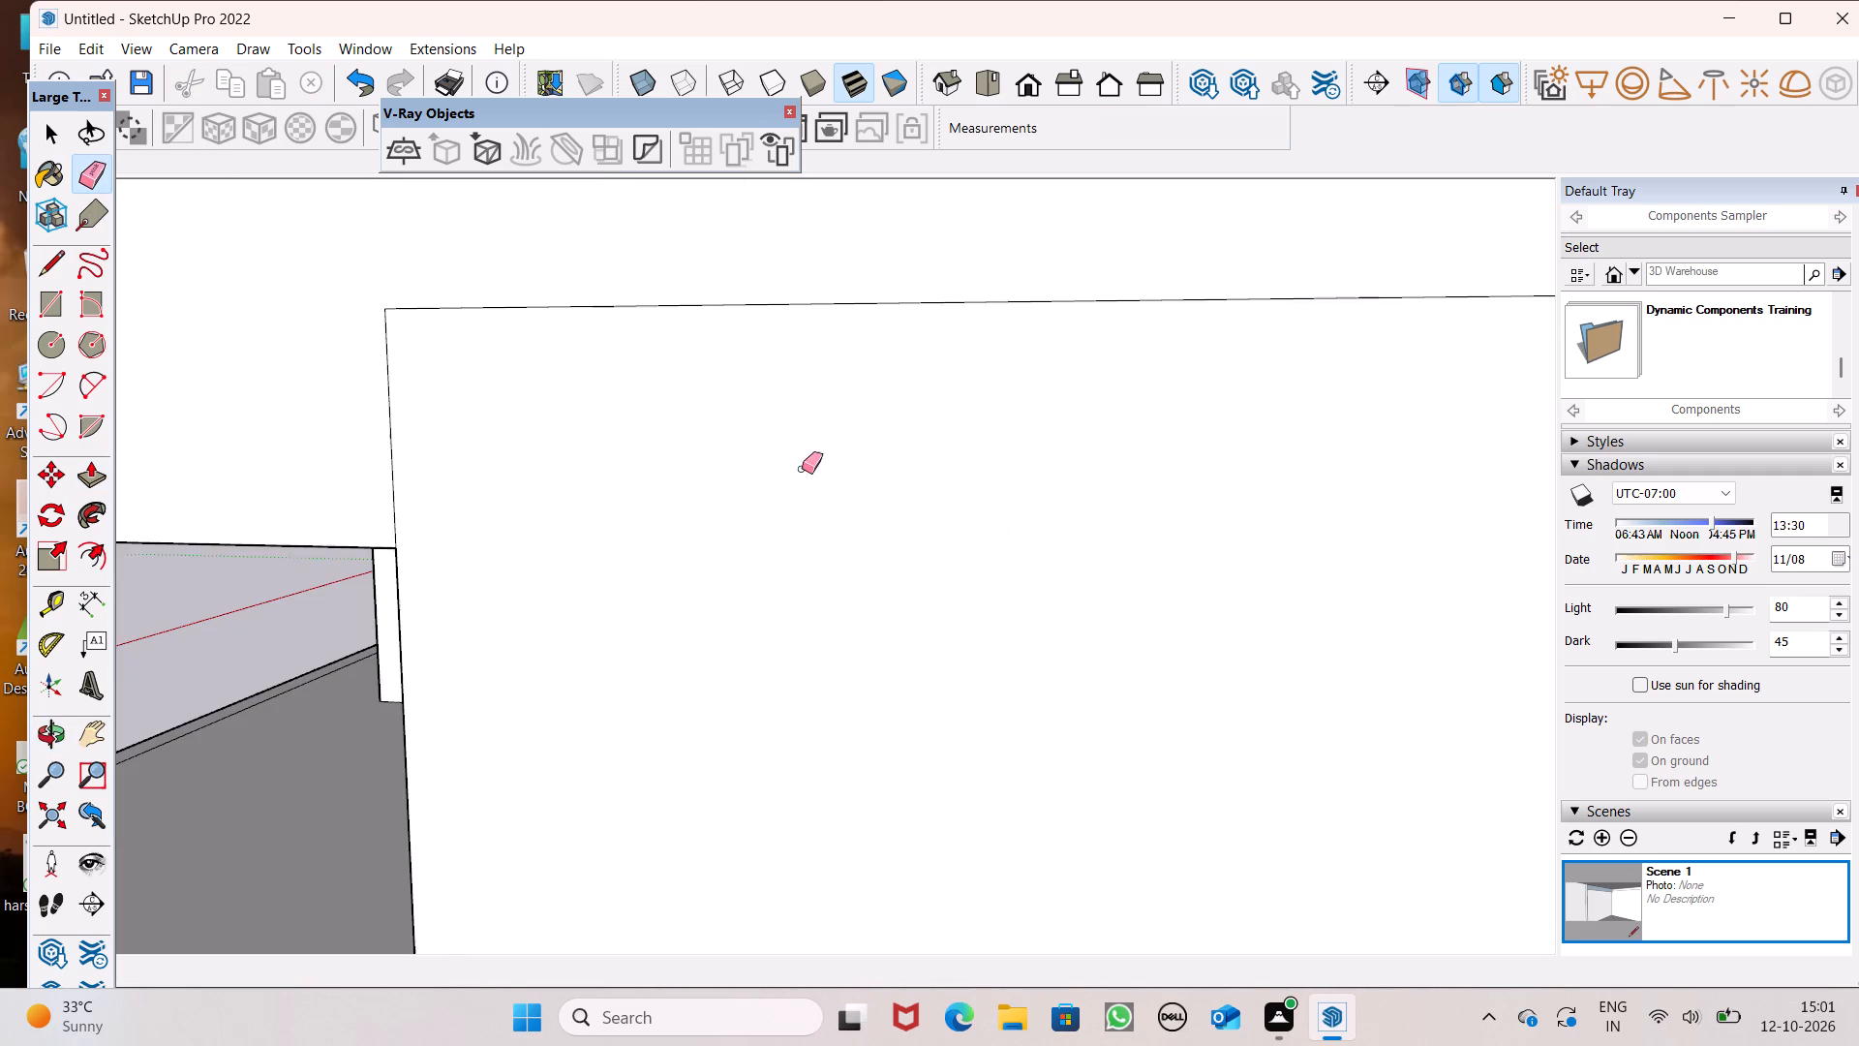
scroll(800, 464, down, 4)
middle_drag(781, 511, 968, 479)
scroll(955, 477, up, 1)
scroll(919, 467, down, 4)
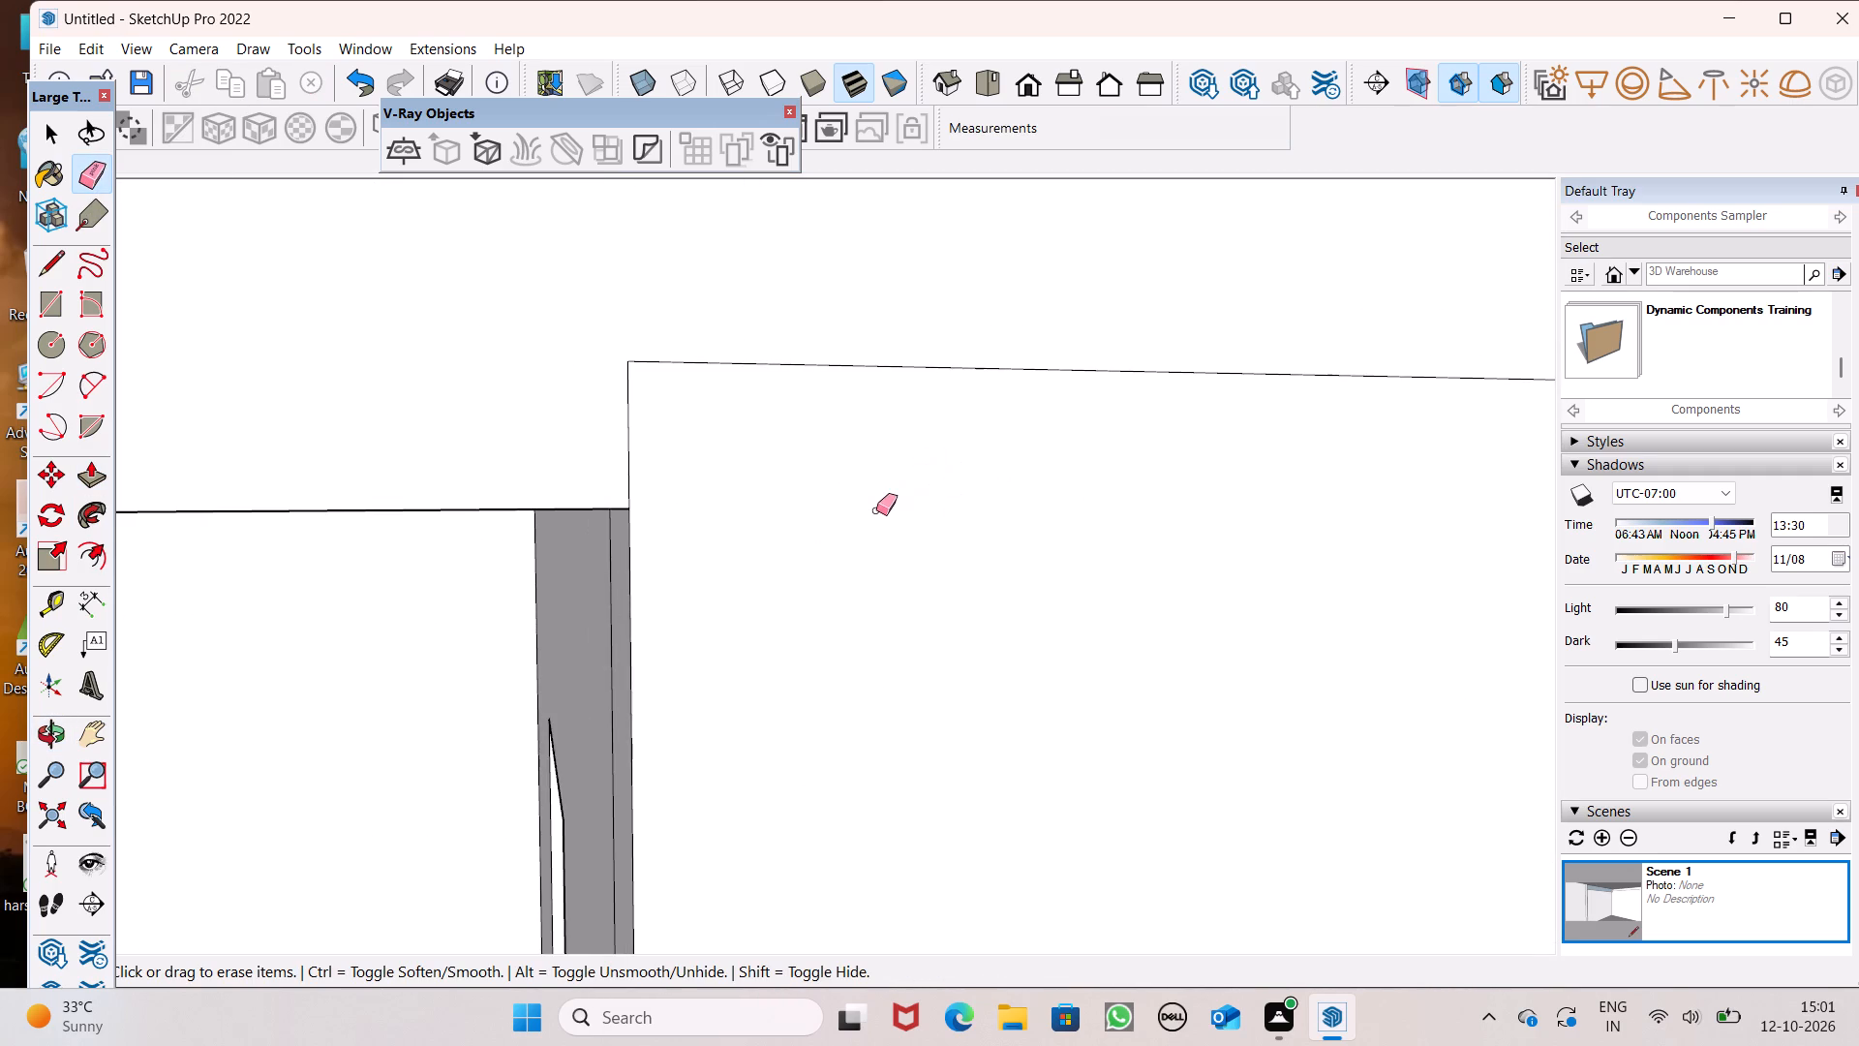
scroll(876, 510, down, 17)
middle_drag(858, 545, 925, 568)
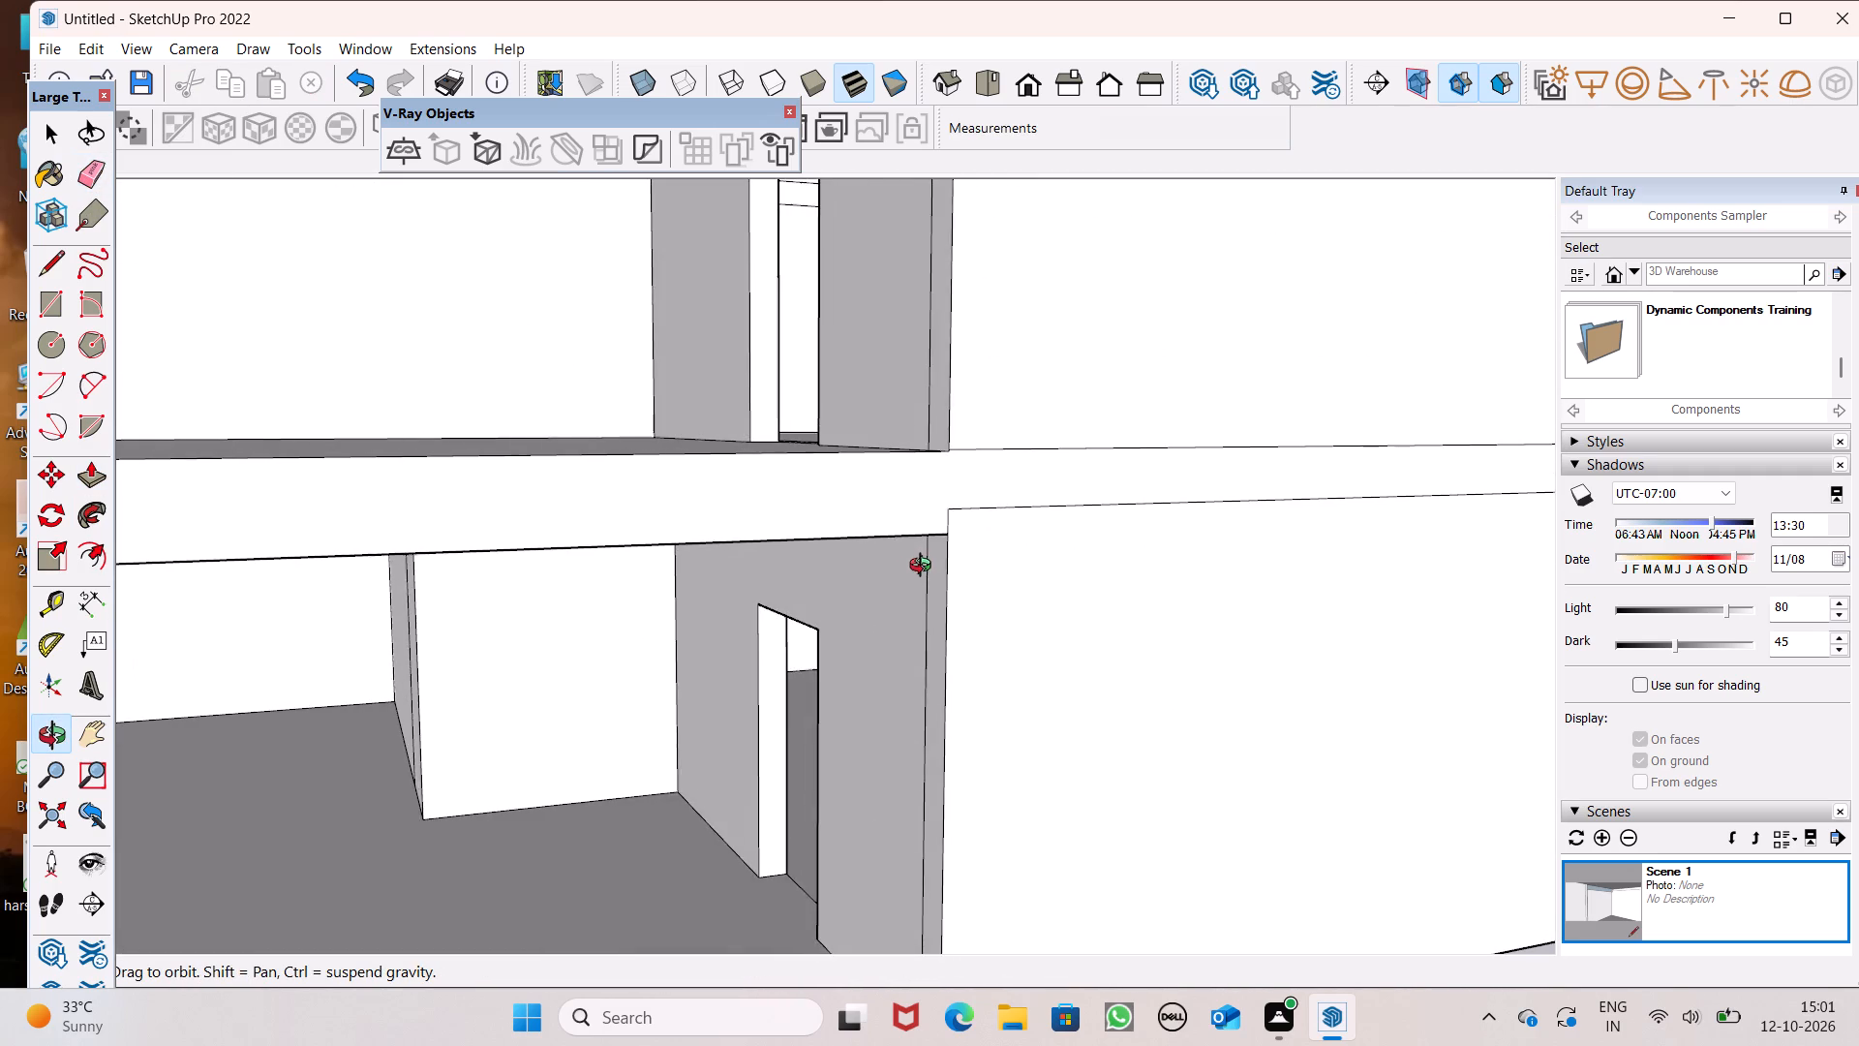
middle_drag(925, 568, 1140, 503)
scroll(511, 611, up, 1)
click(297, 633)
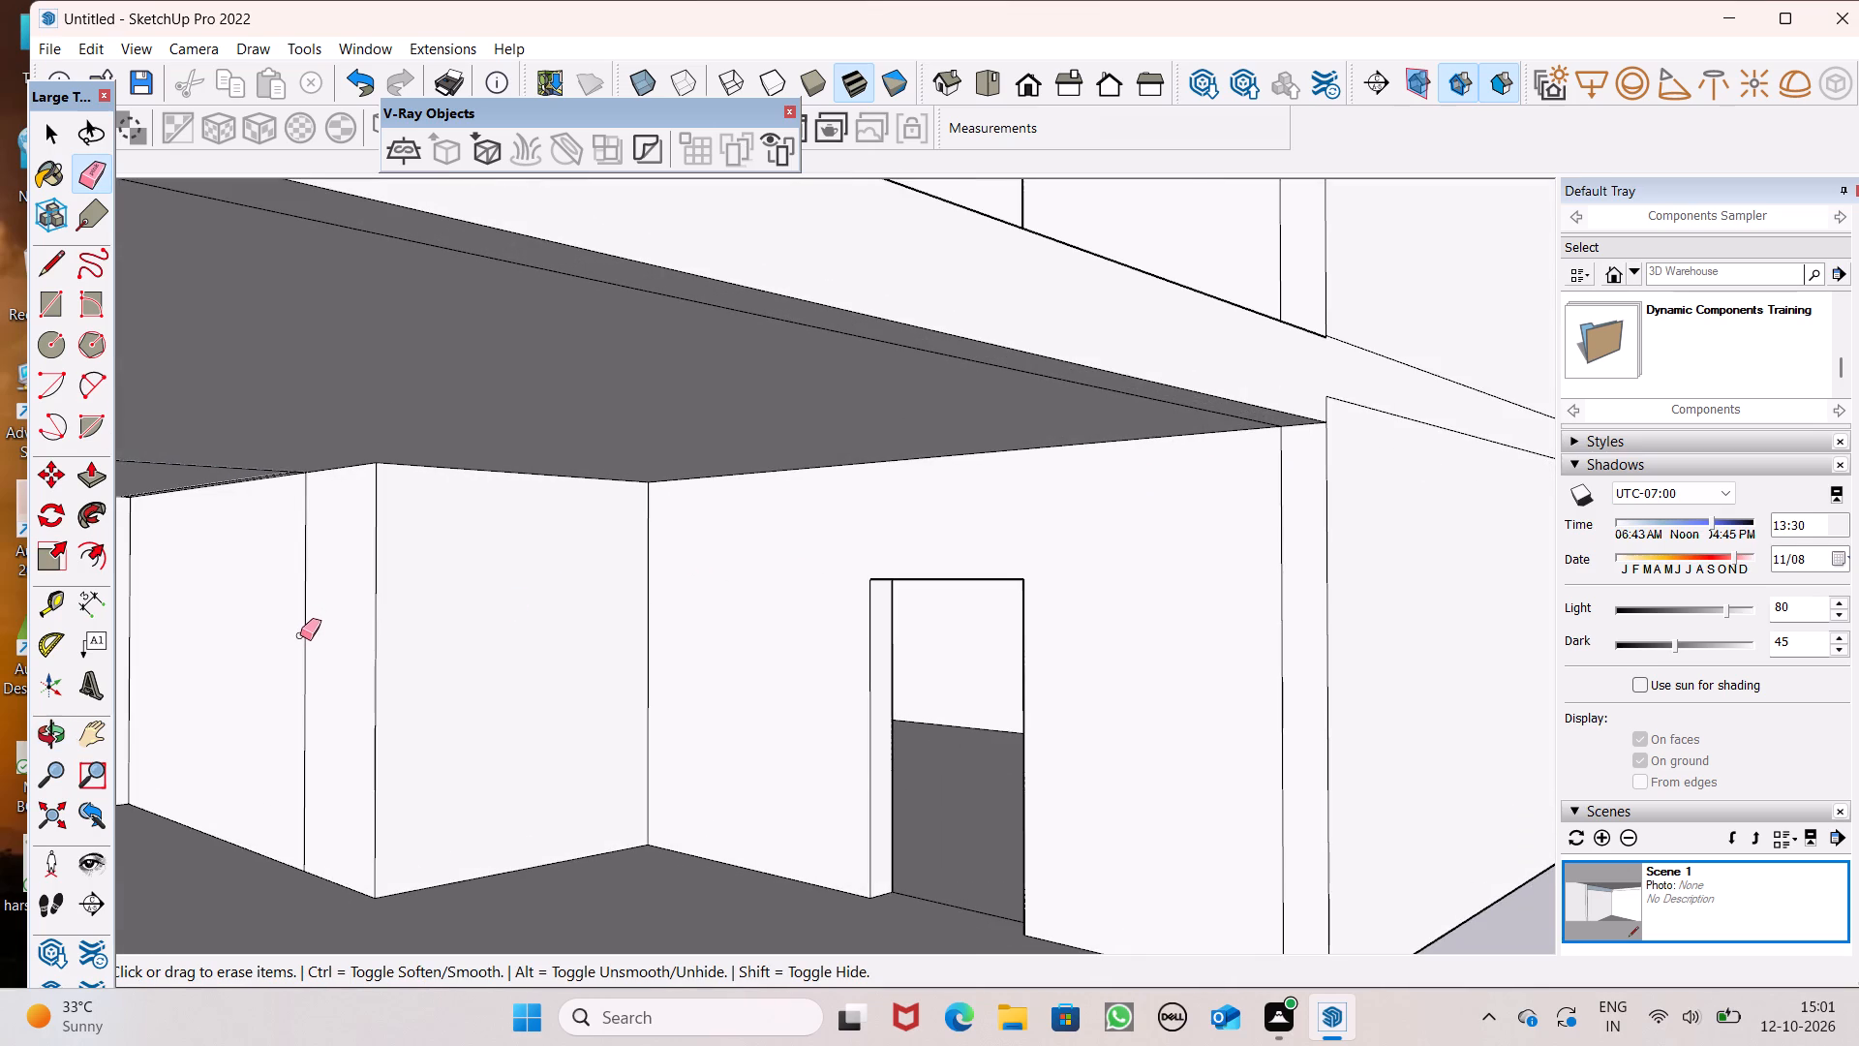
drag(312, 621, 302, 625)
key(space)
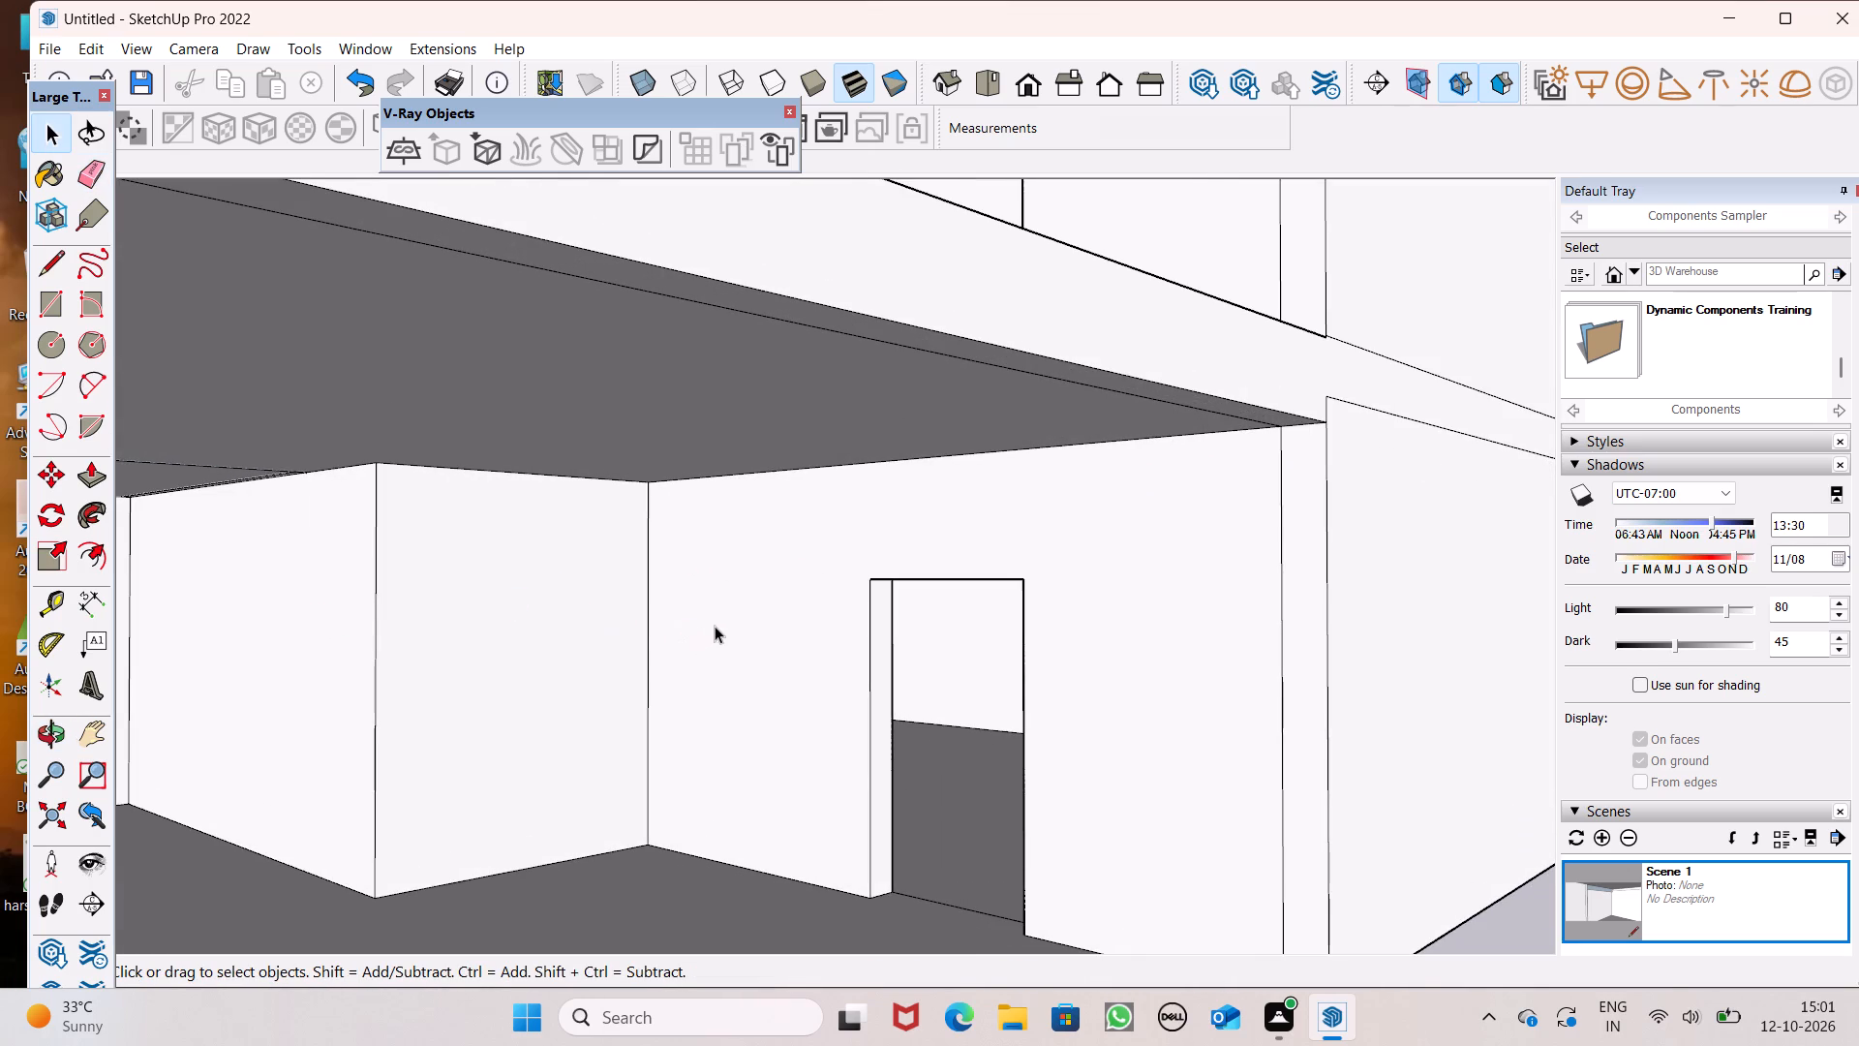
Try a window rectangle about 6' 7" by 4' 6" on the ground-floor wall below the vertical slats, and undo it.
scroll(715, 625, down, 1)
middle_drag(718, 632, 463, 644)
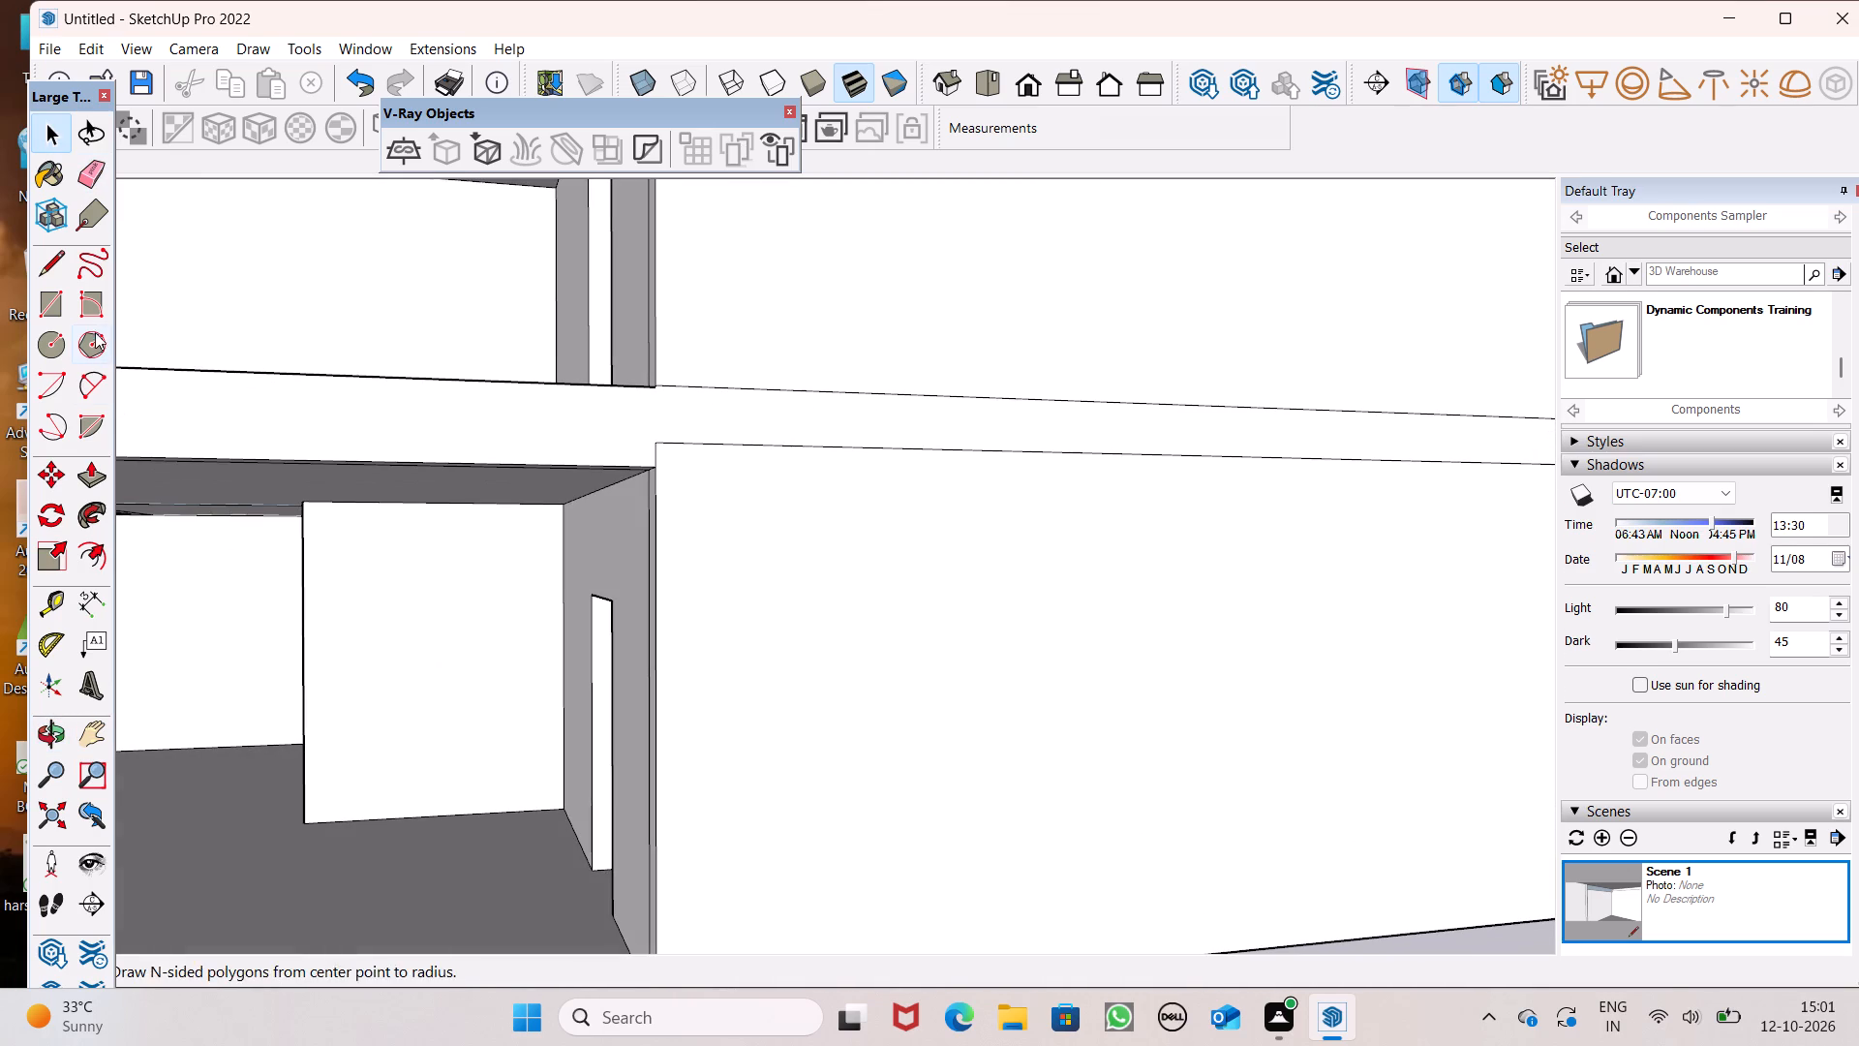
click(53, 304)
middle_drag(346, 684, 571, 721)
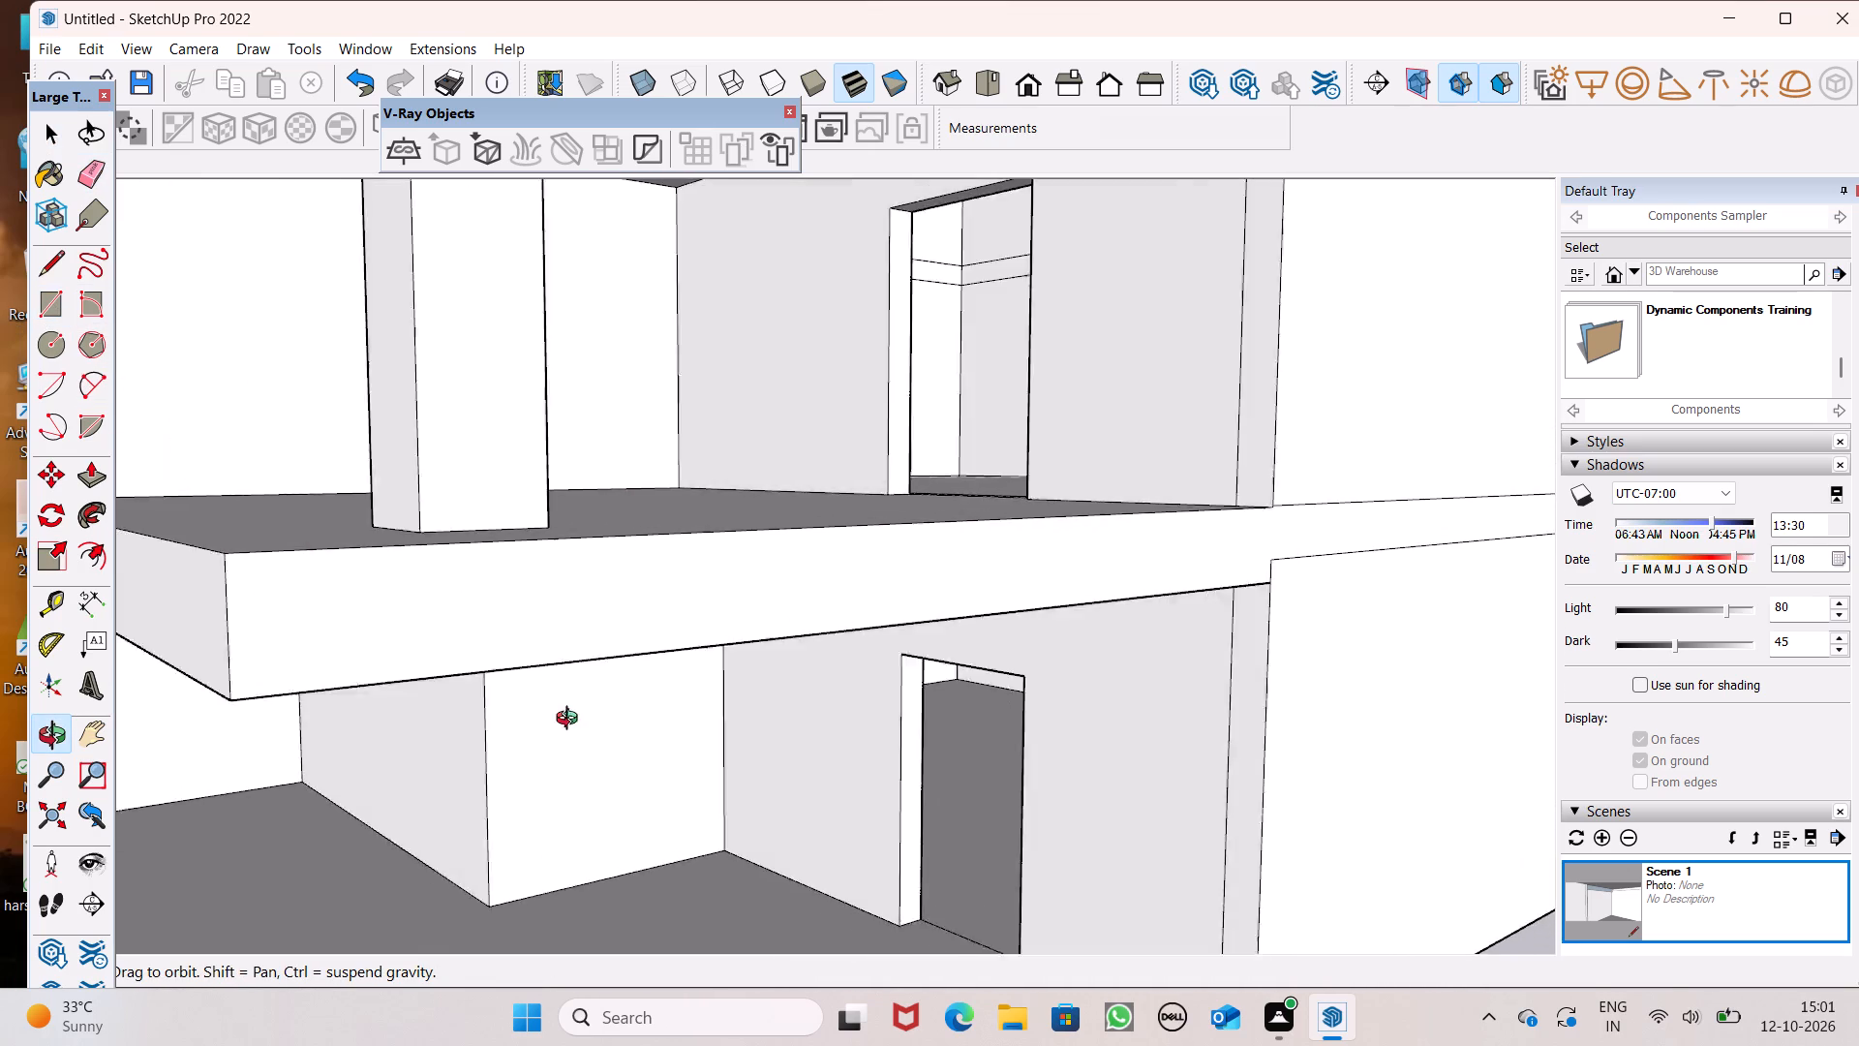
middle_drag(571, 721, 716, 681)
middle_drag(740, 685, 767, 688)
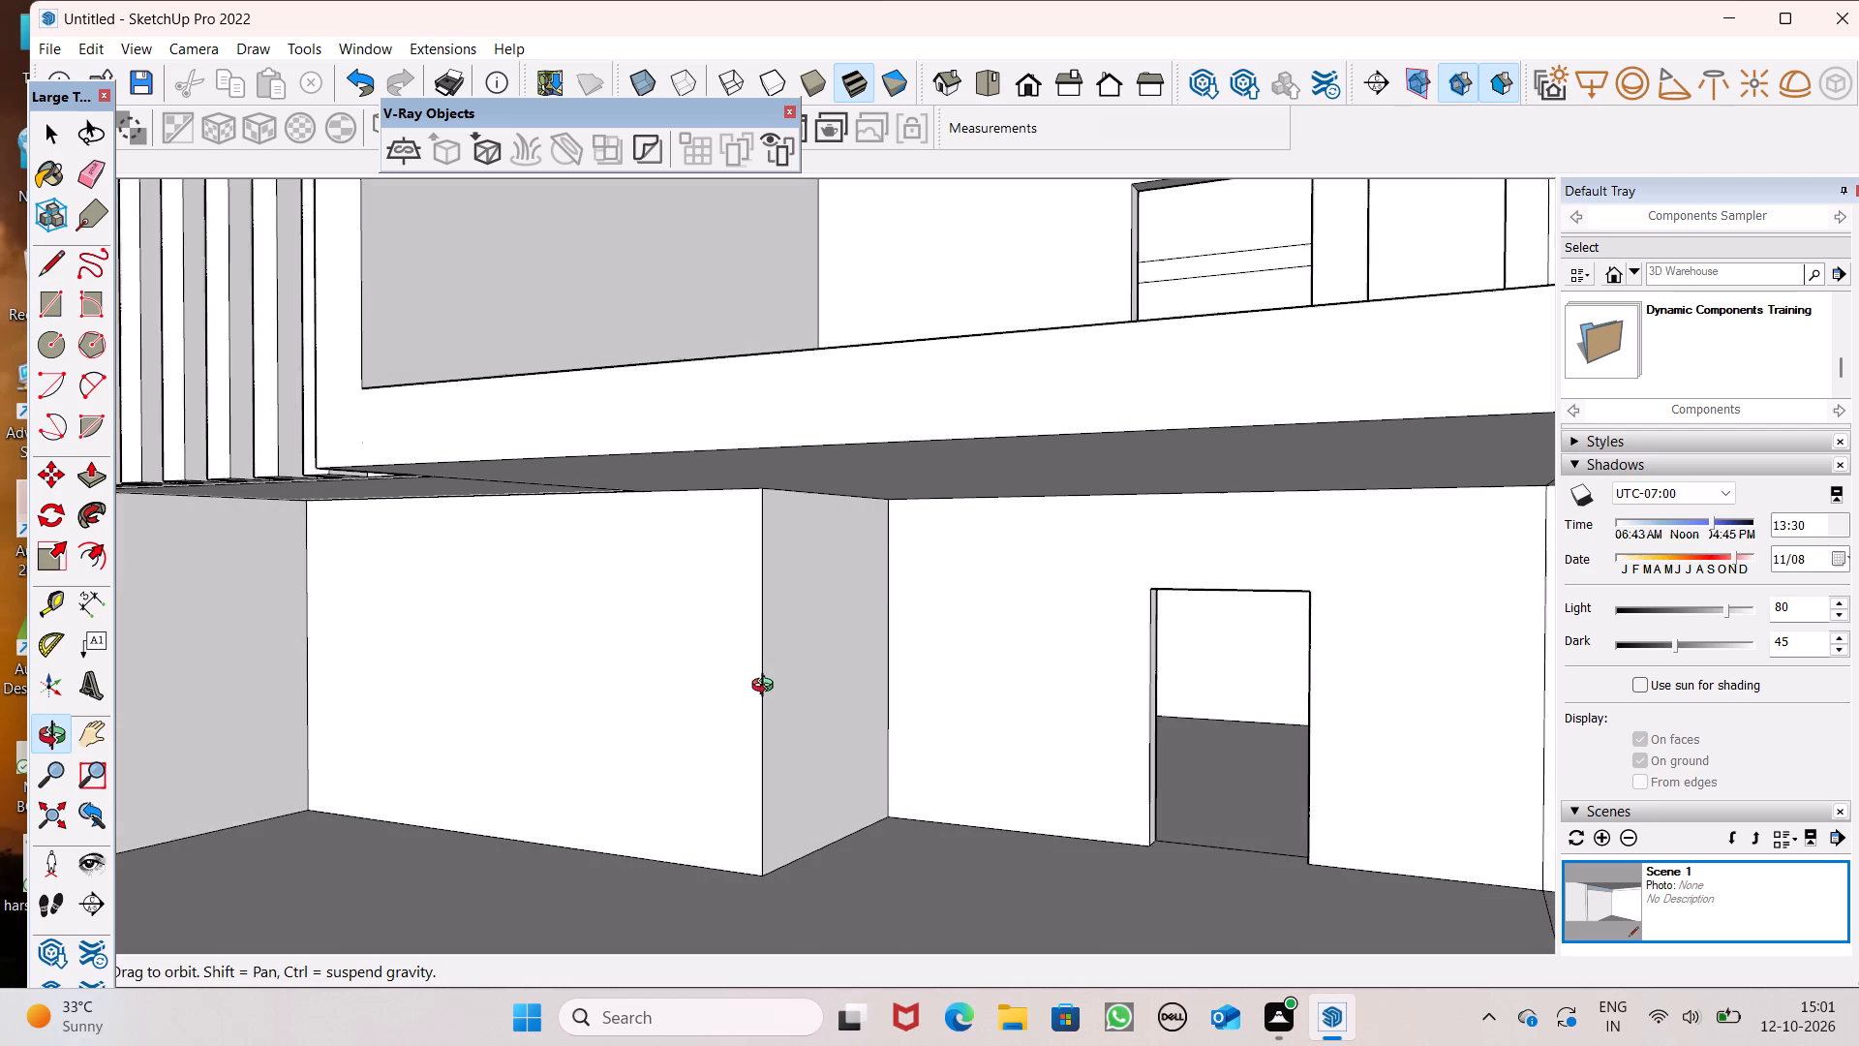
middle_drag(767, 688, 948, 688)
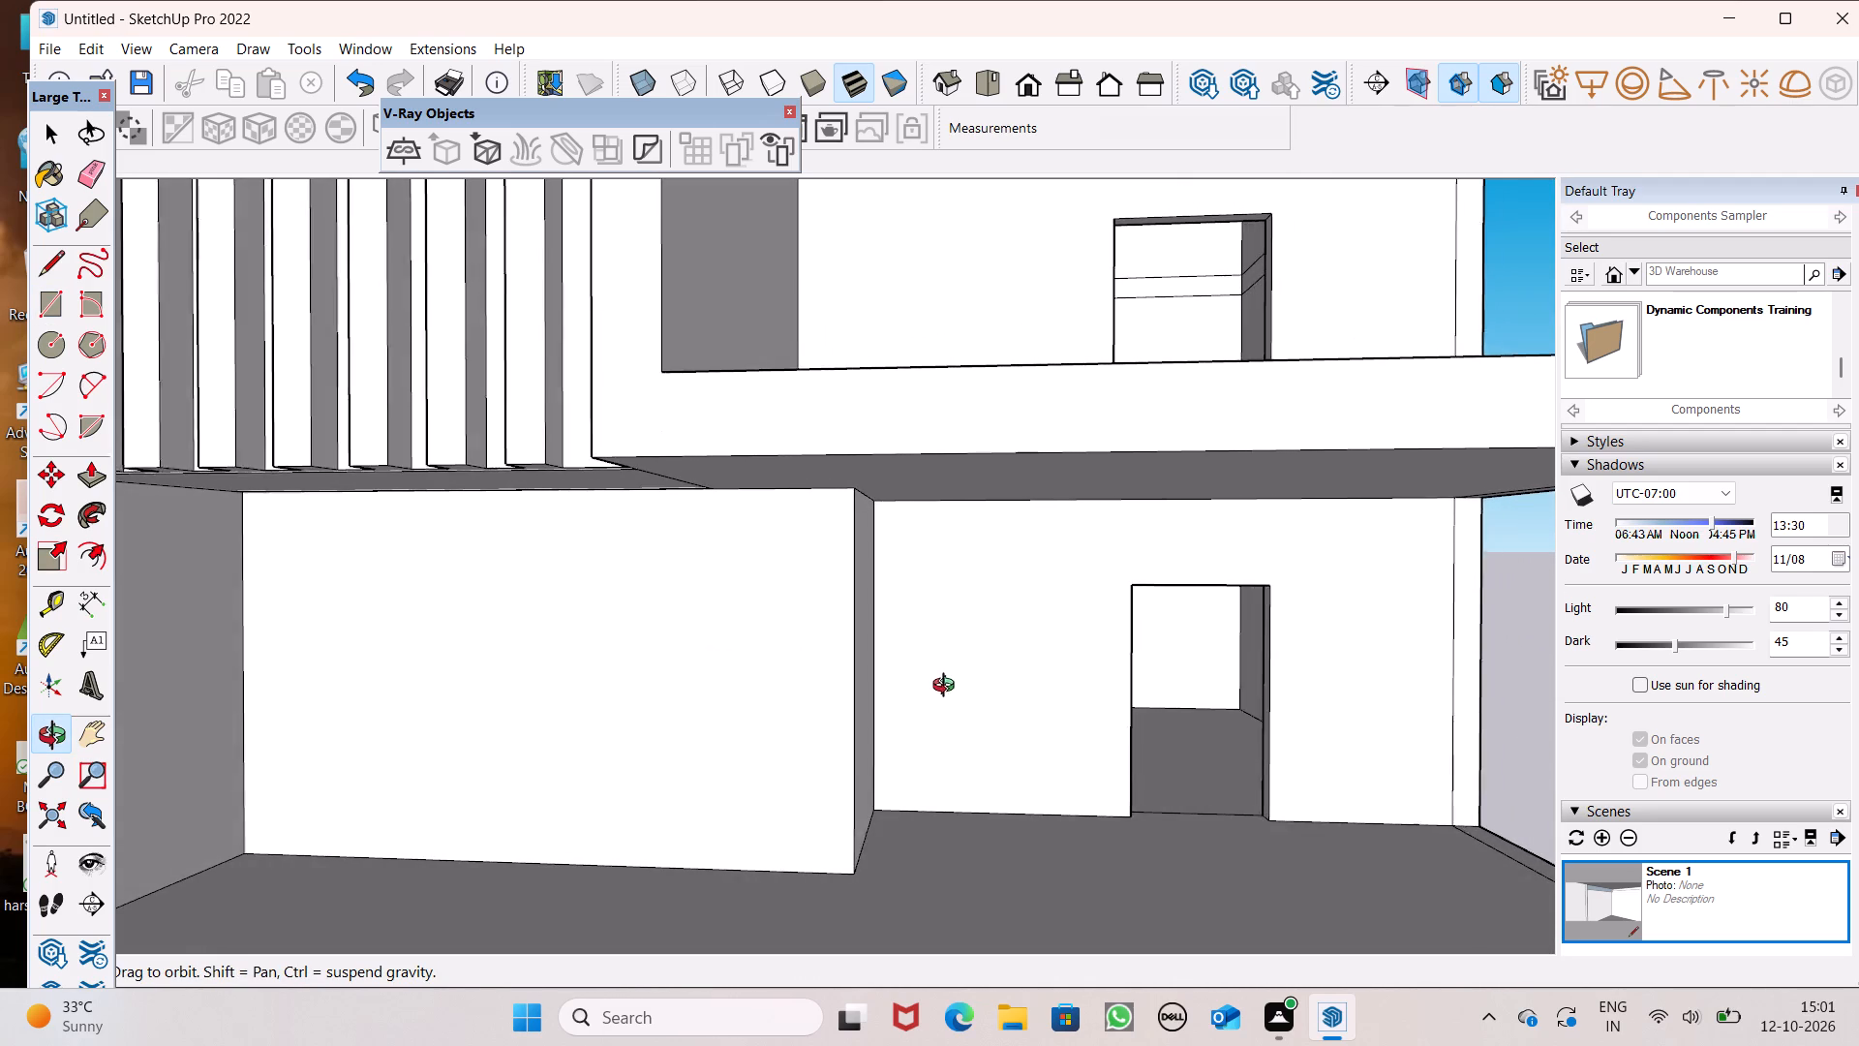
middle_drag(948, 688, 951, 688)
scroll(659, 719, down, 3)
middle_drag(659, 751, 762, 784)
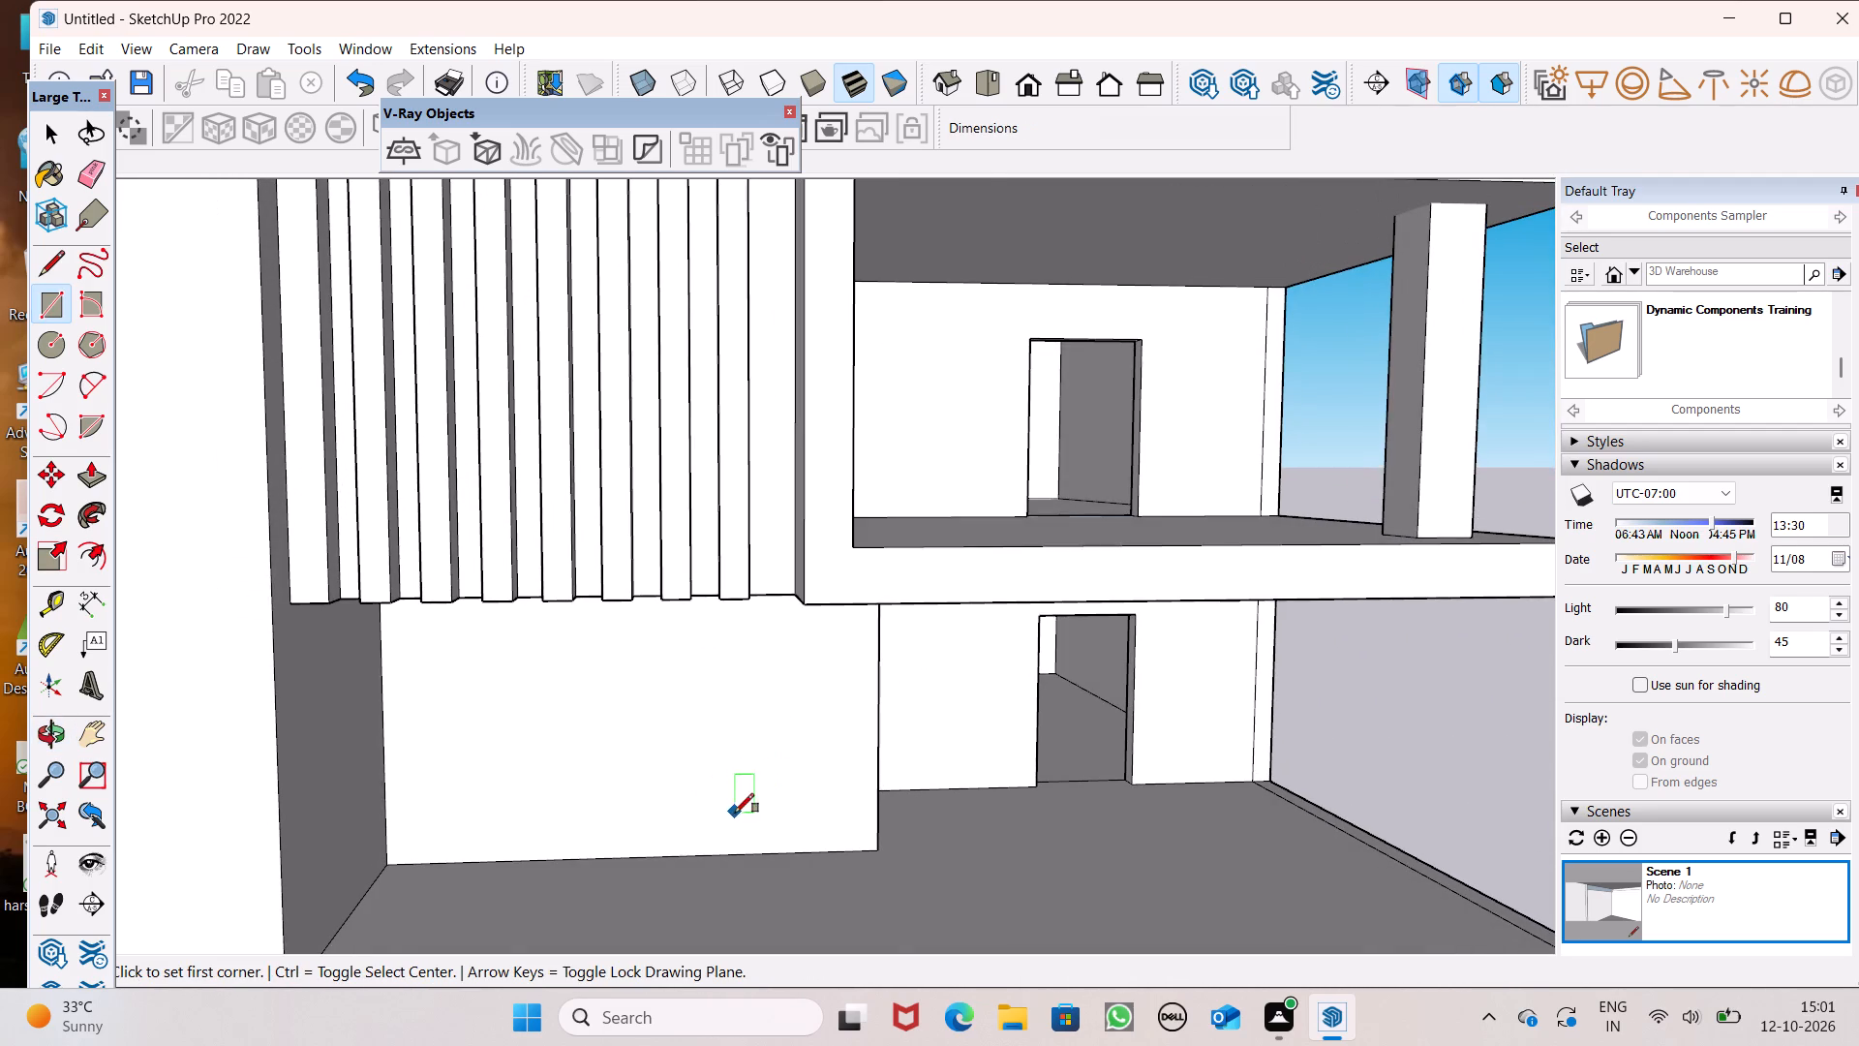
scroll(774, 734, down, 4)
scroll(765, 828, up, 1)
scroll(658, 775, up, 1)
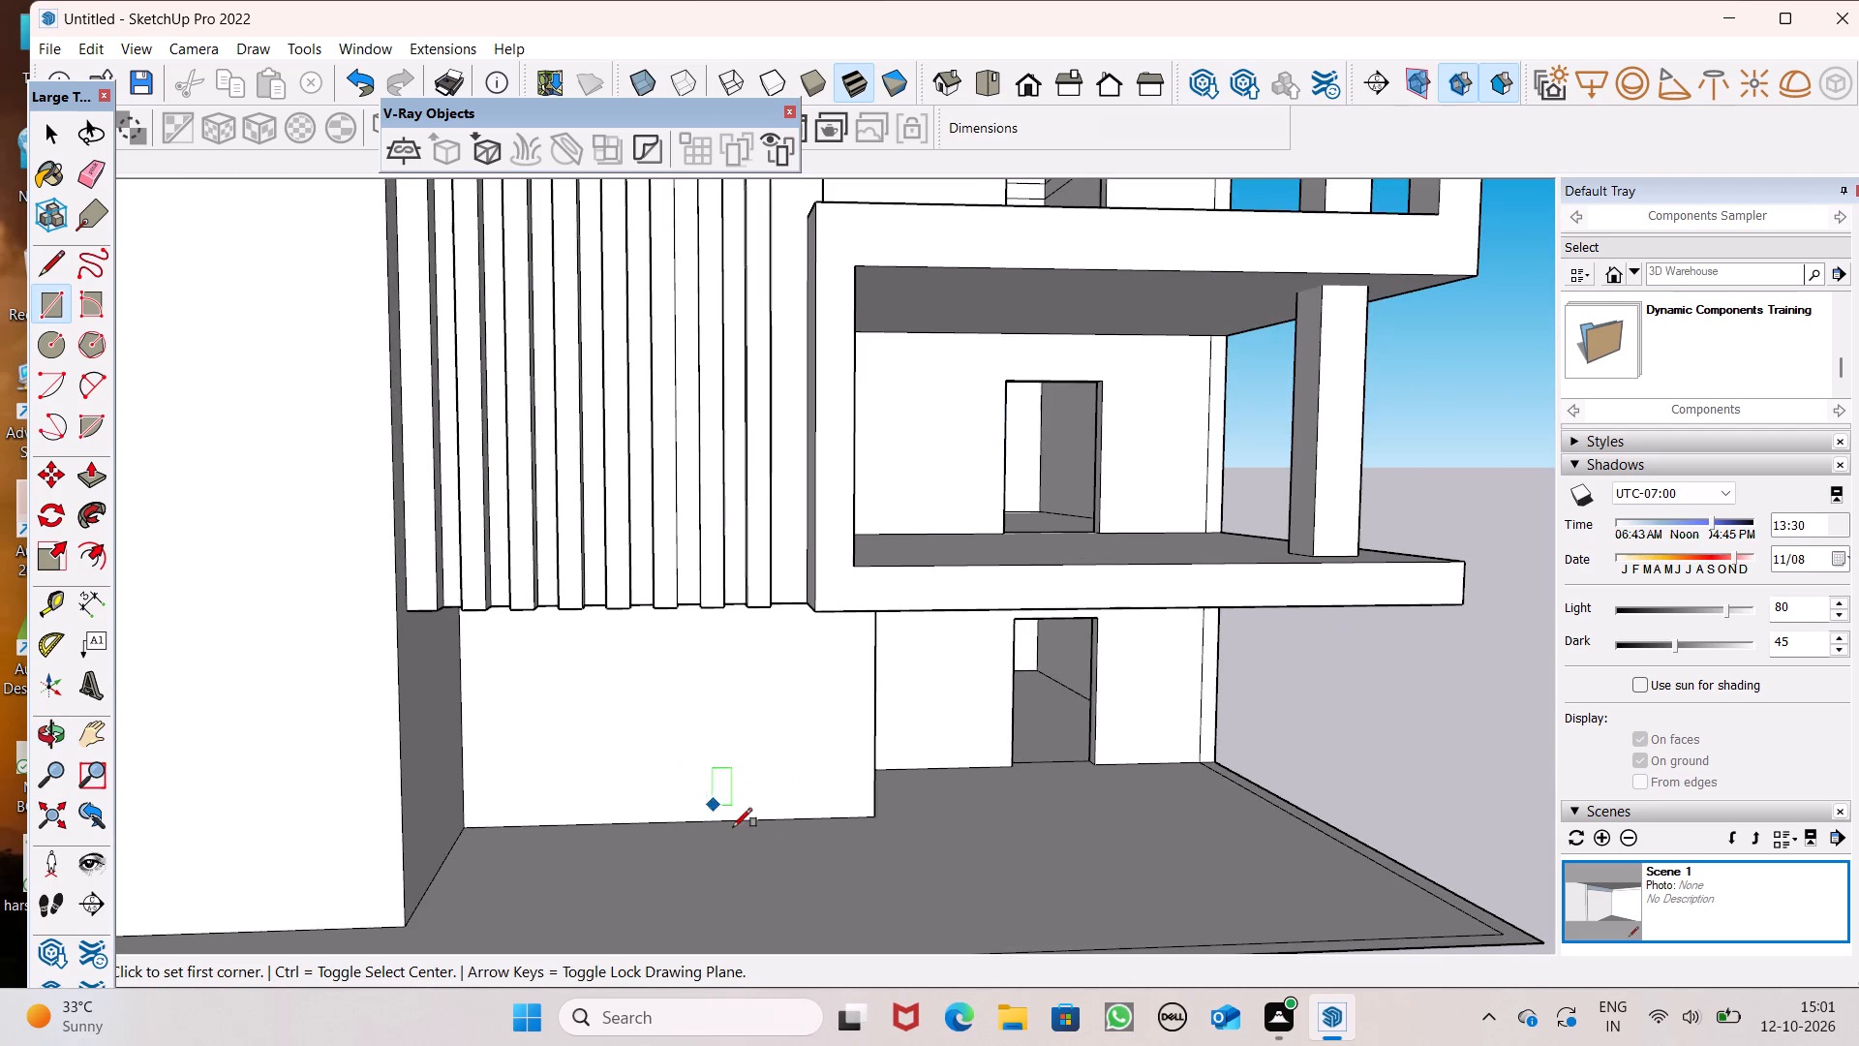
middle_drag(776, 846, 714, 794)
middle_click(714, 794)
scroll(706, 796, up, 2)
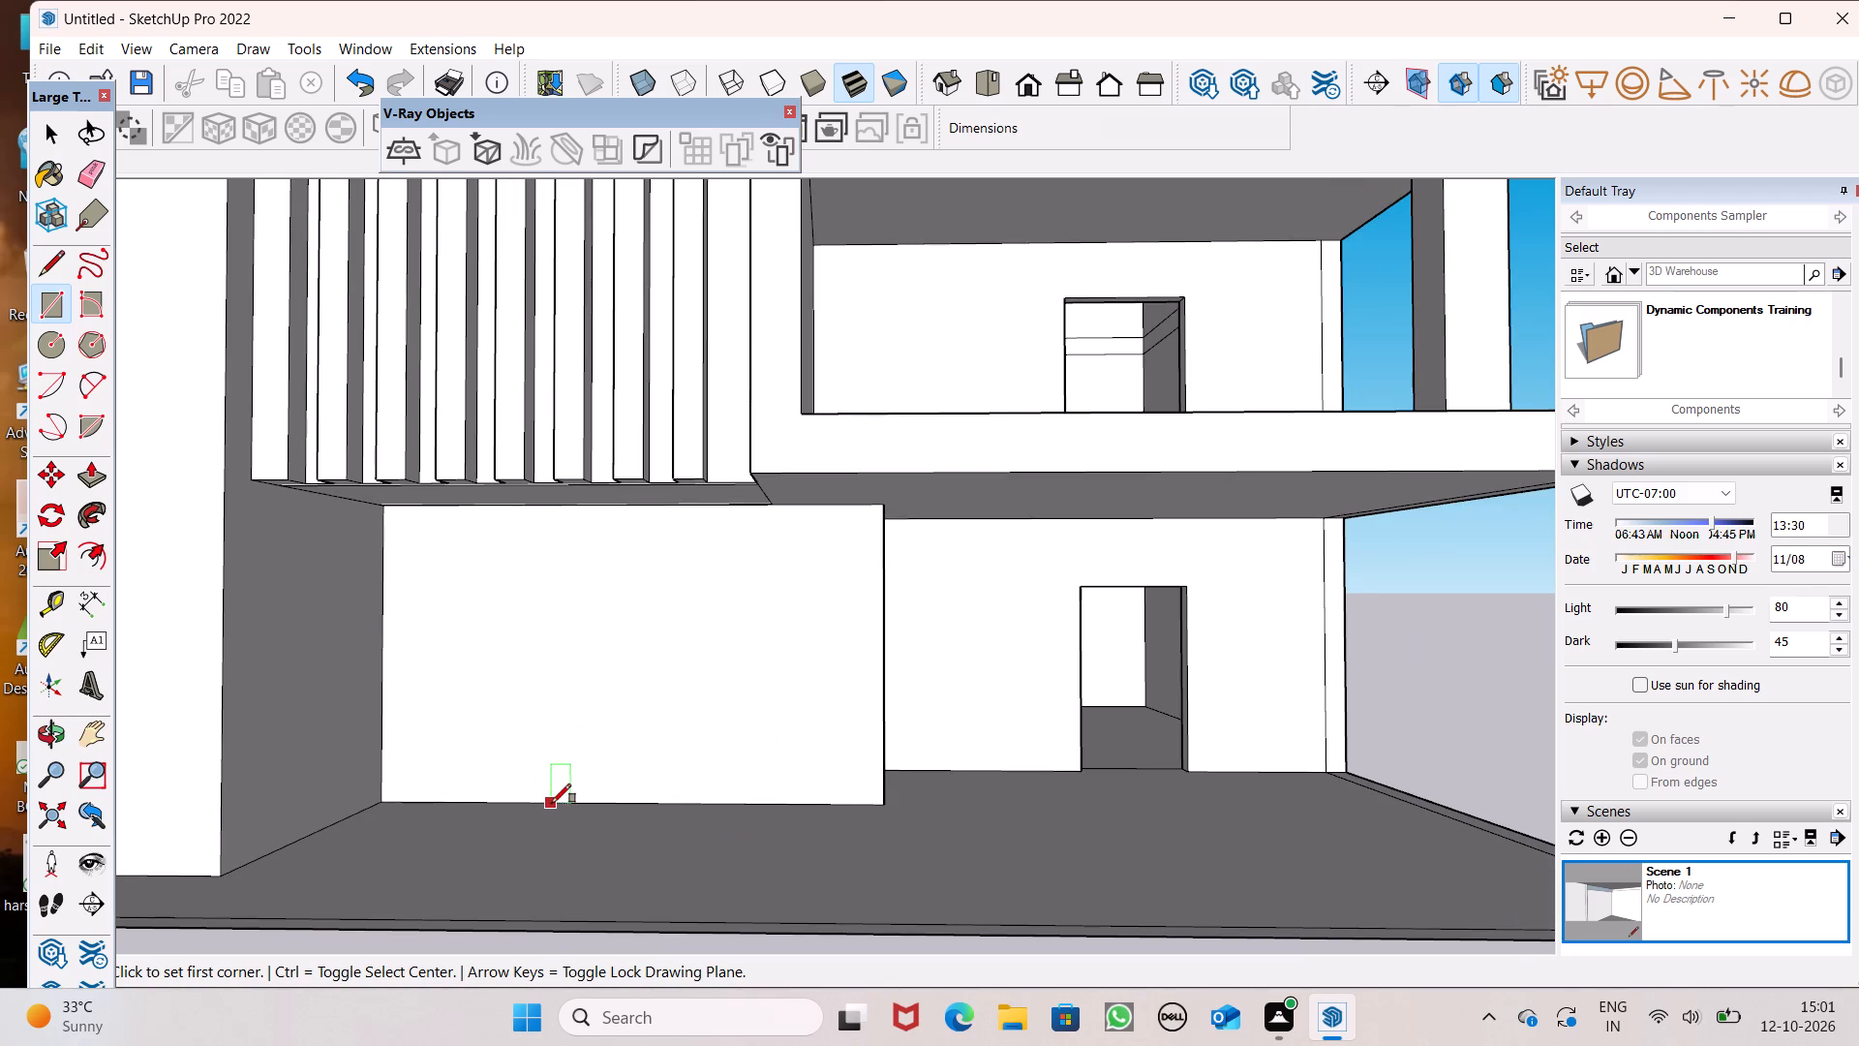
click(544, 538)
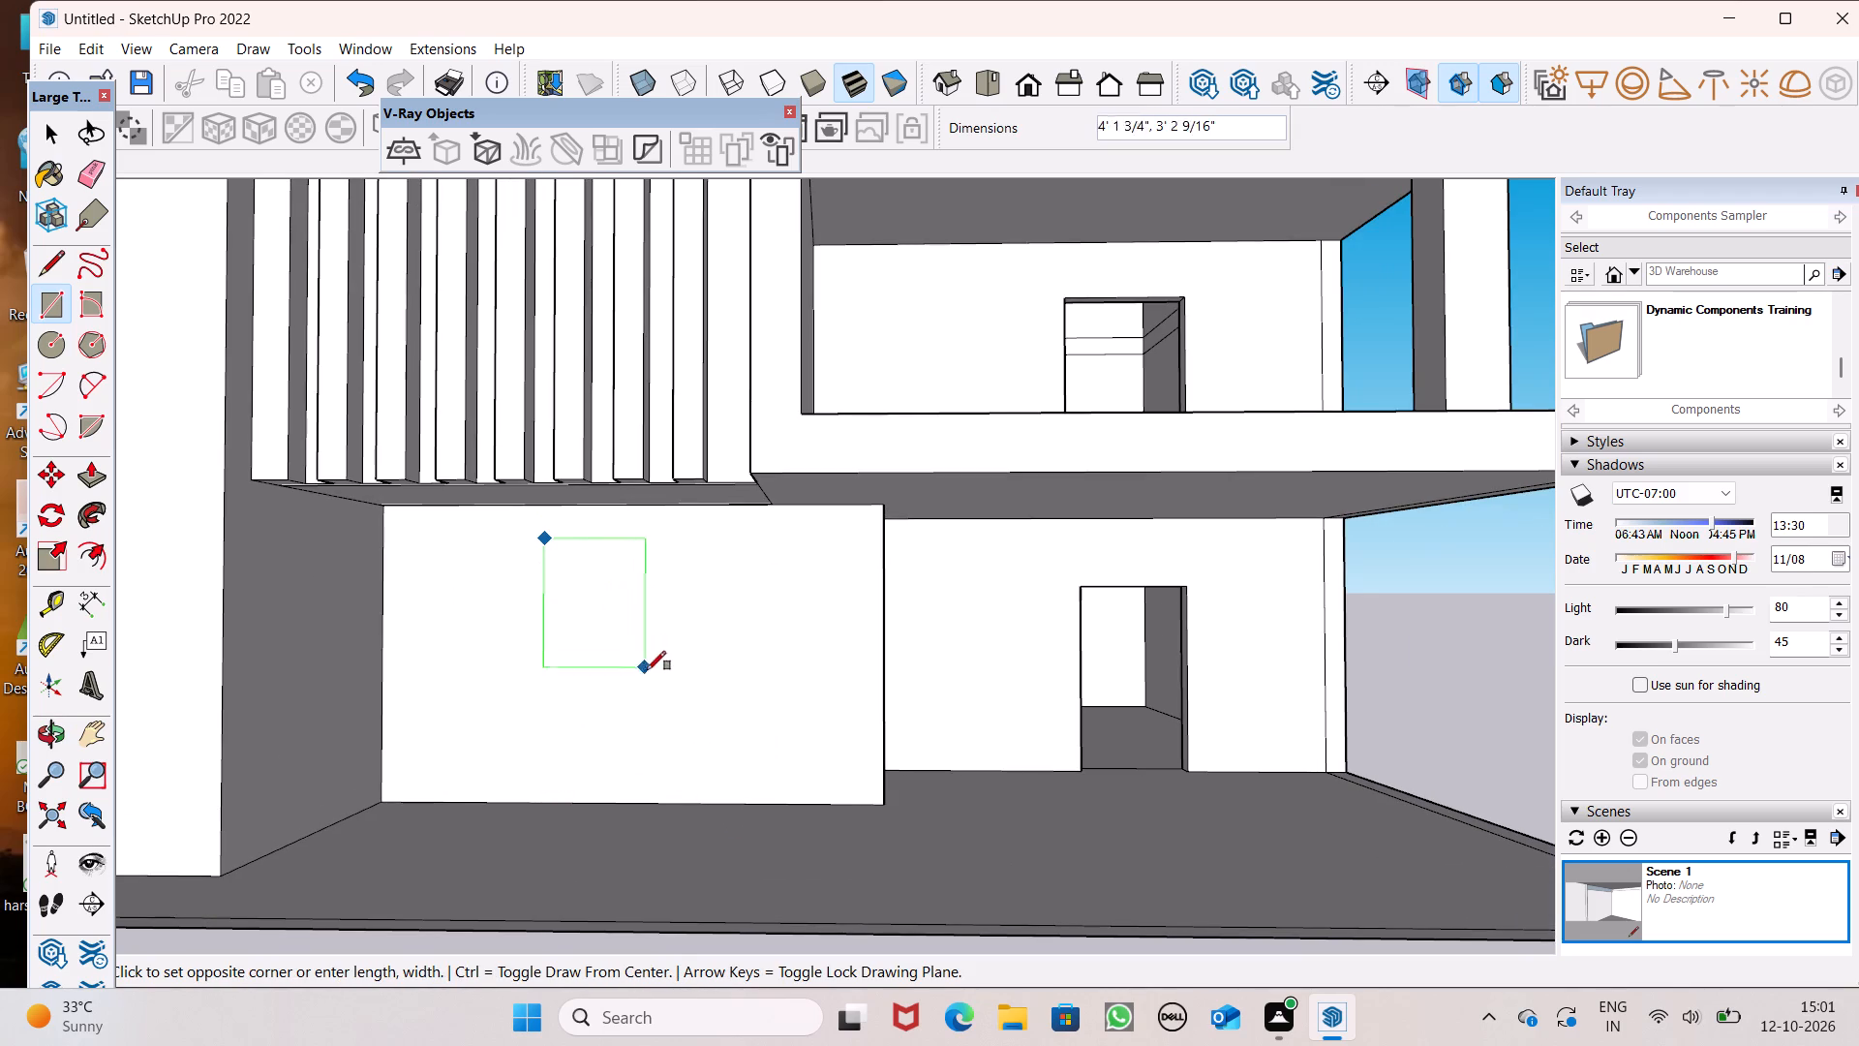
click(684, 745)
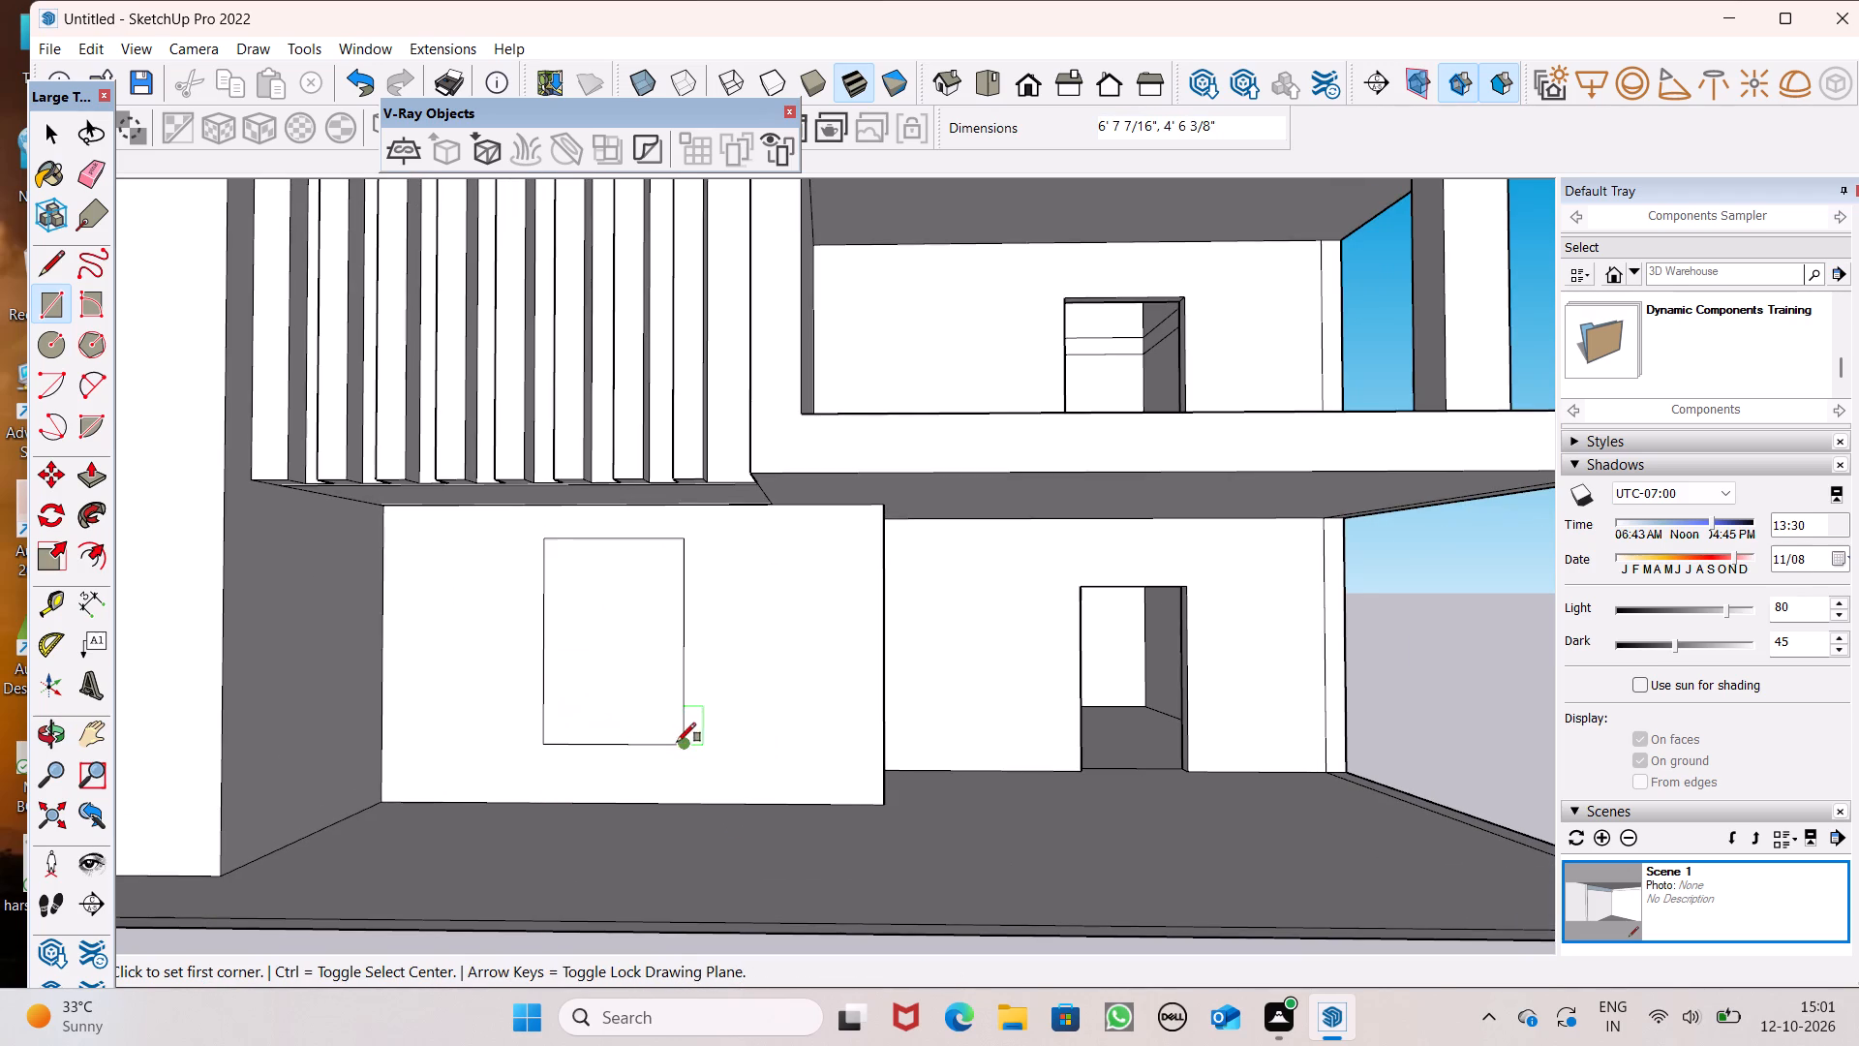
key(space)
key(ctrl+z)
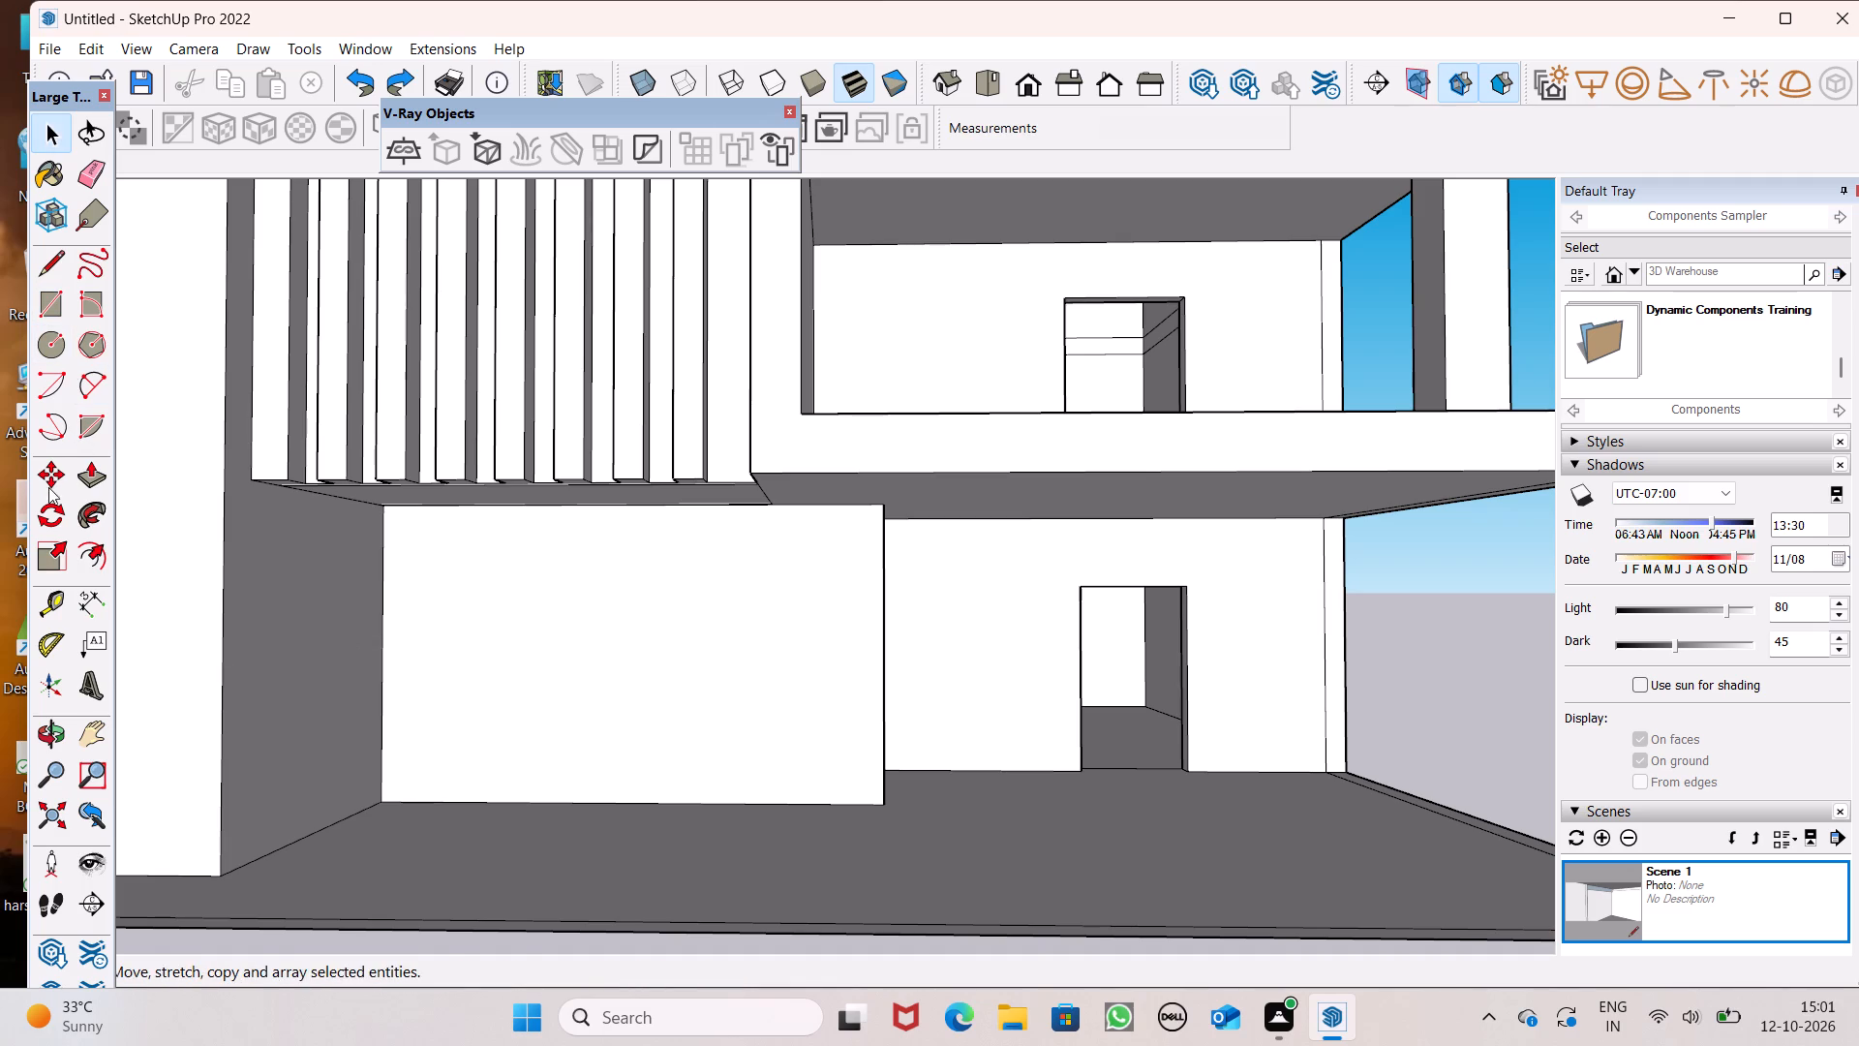
Draw a window rectangle 4' 10" high by 3' 10 1/2" wide on the ground-floor wall below the vertical slats.
click(40, 310)
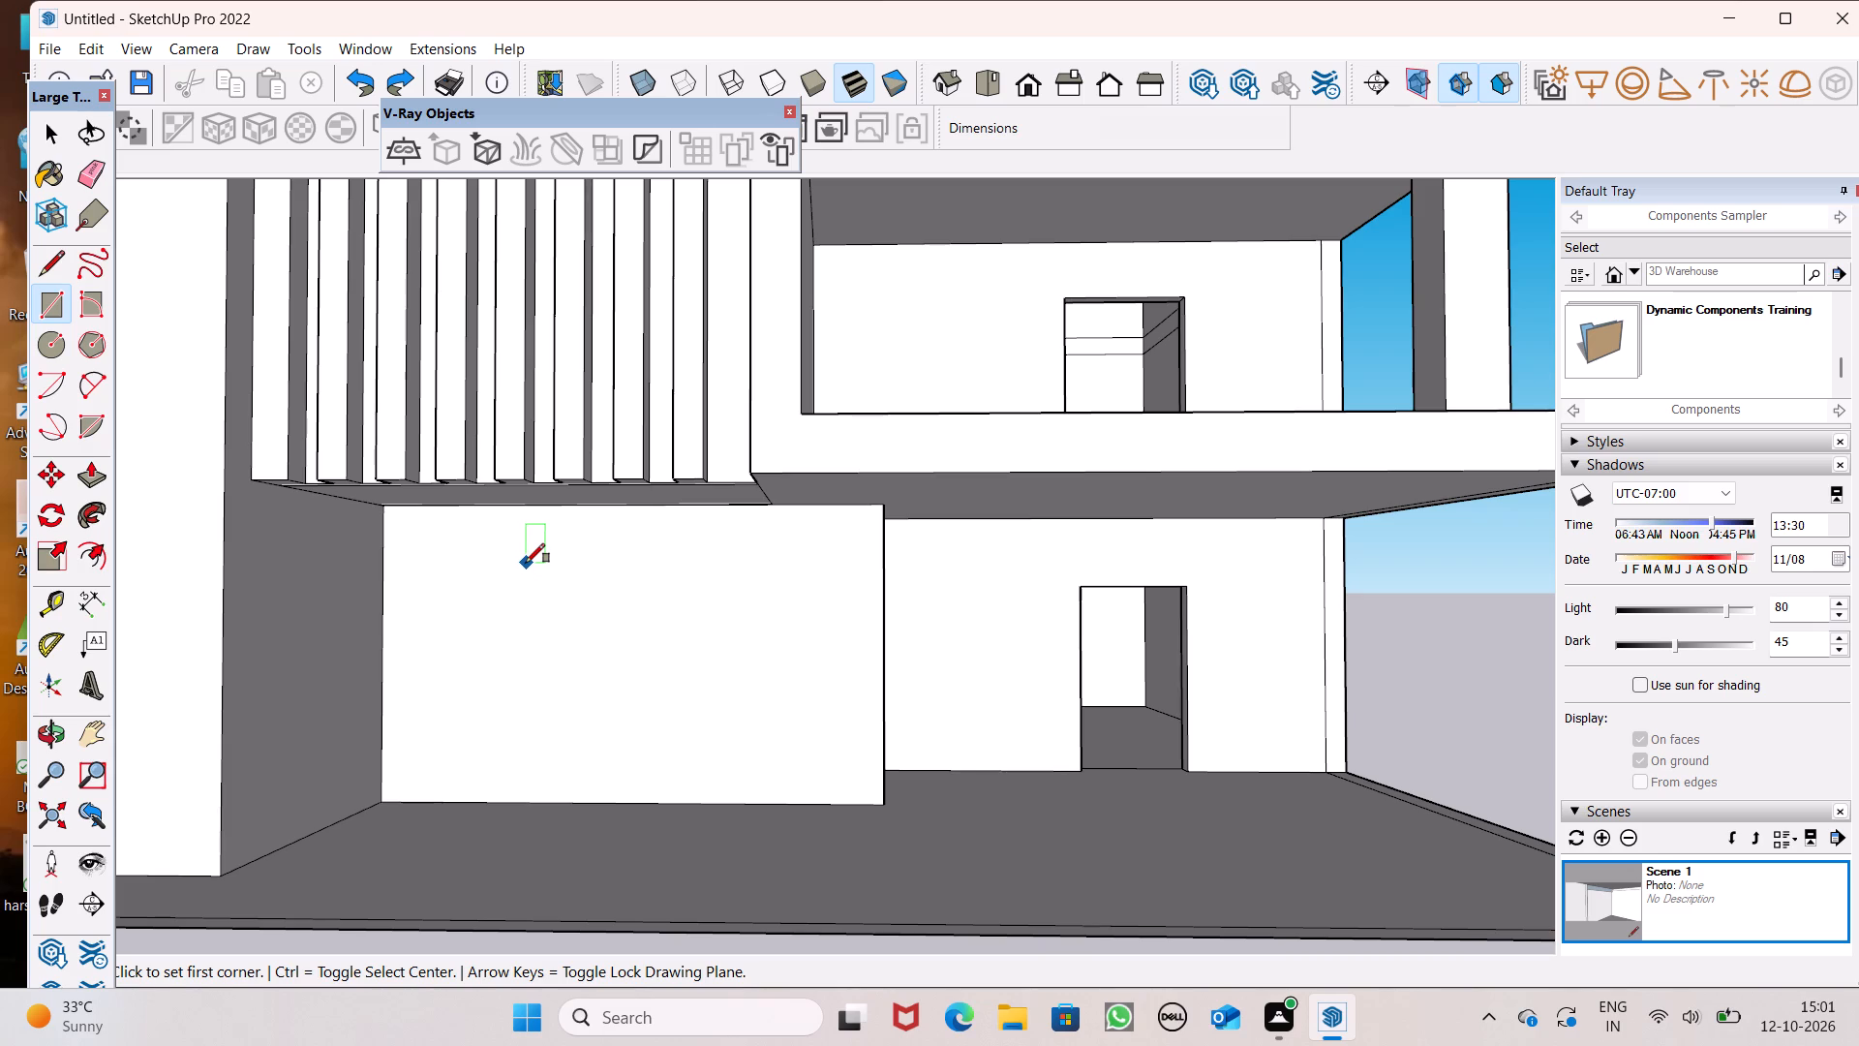
scroll(575, 584, down, 3)
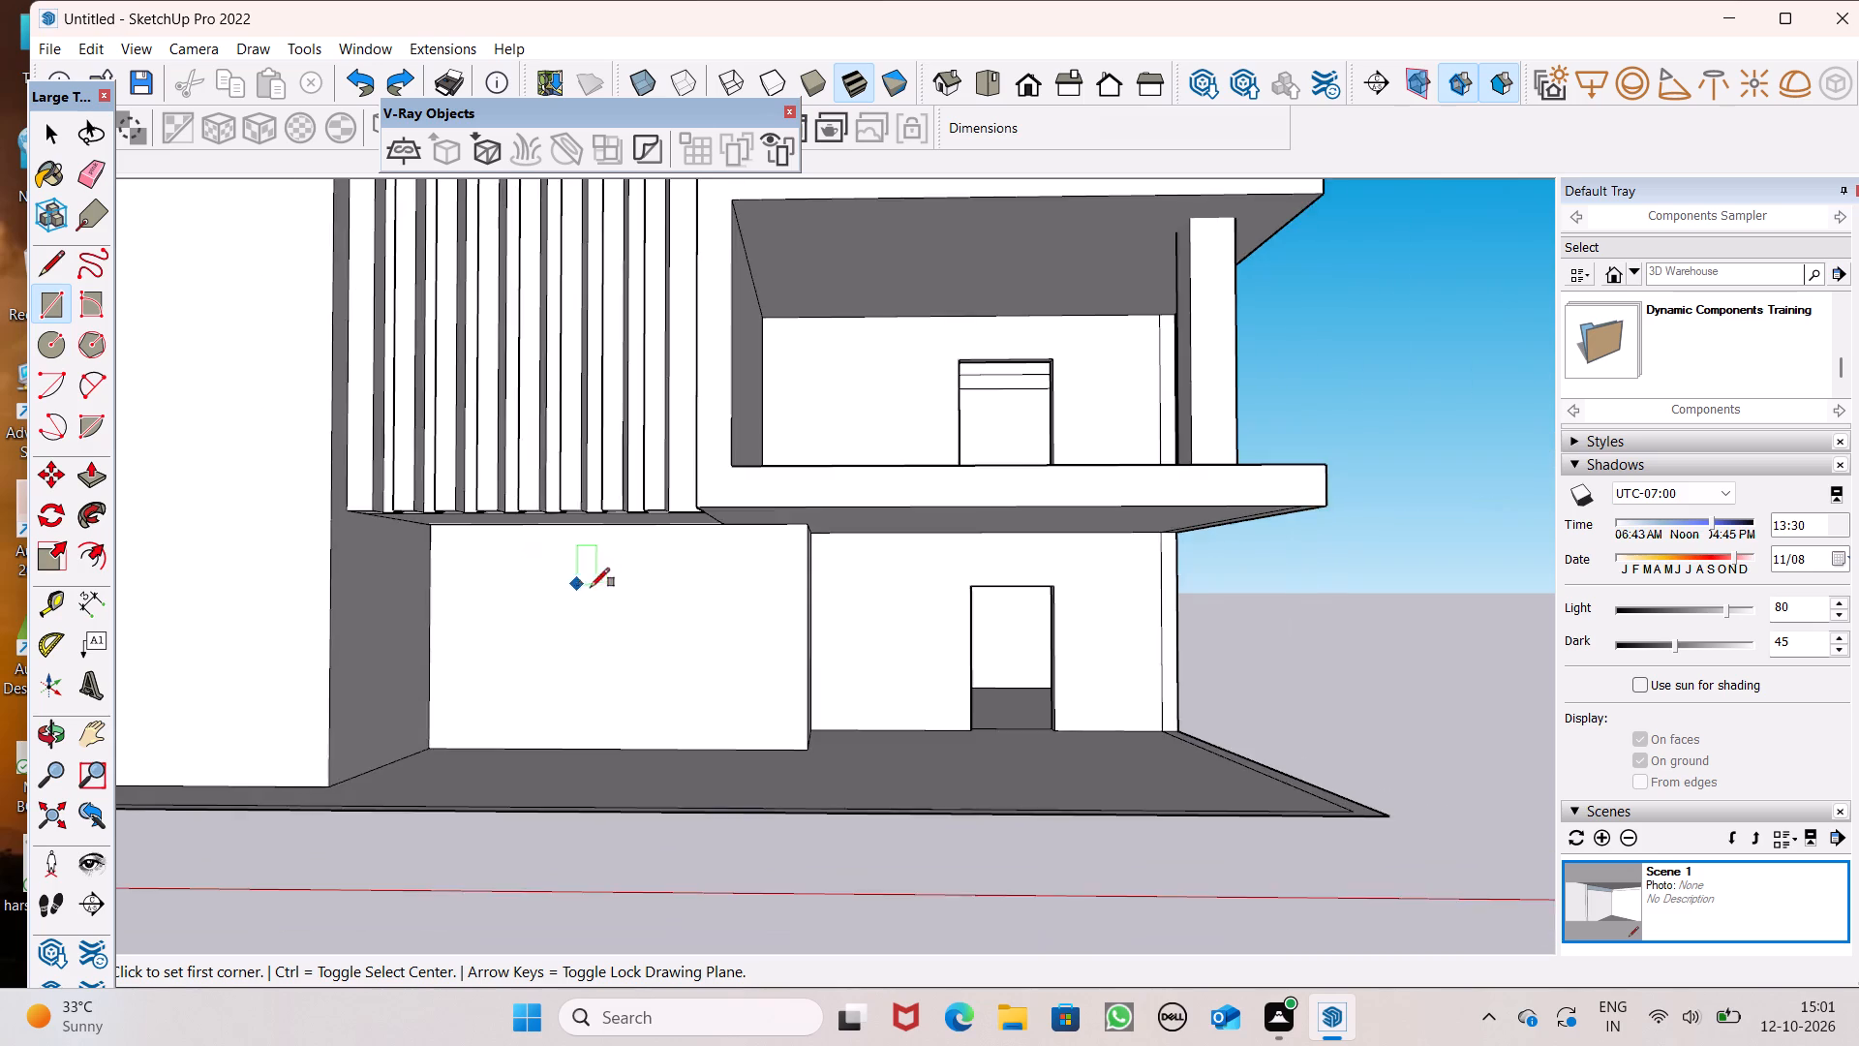
middle_drag(620, 634, 708, 658)
scroll(693, 636, up, 4)
middle_drag(686, 643, 680, 605)
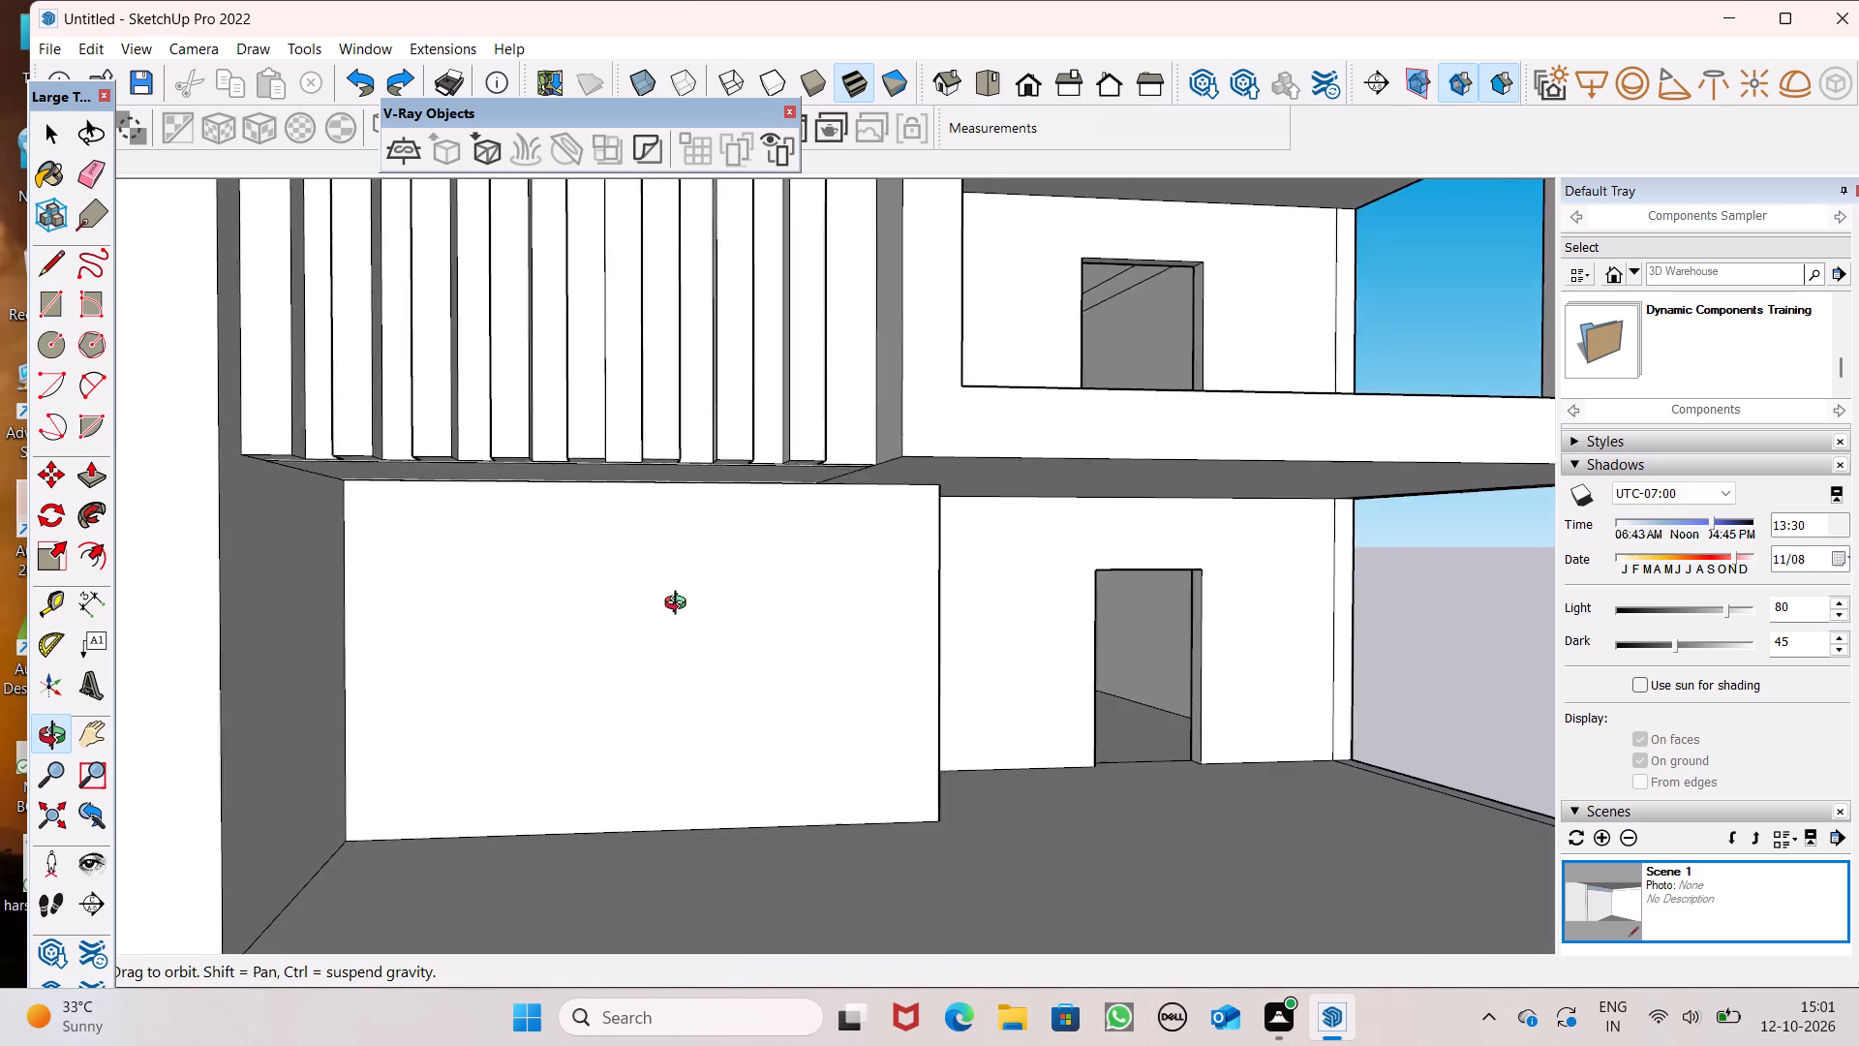
middle_drag(680, 605, 674, 599)
click(557, 522)
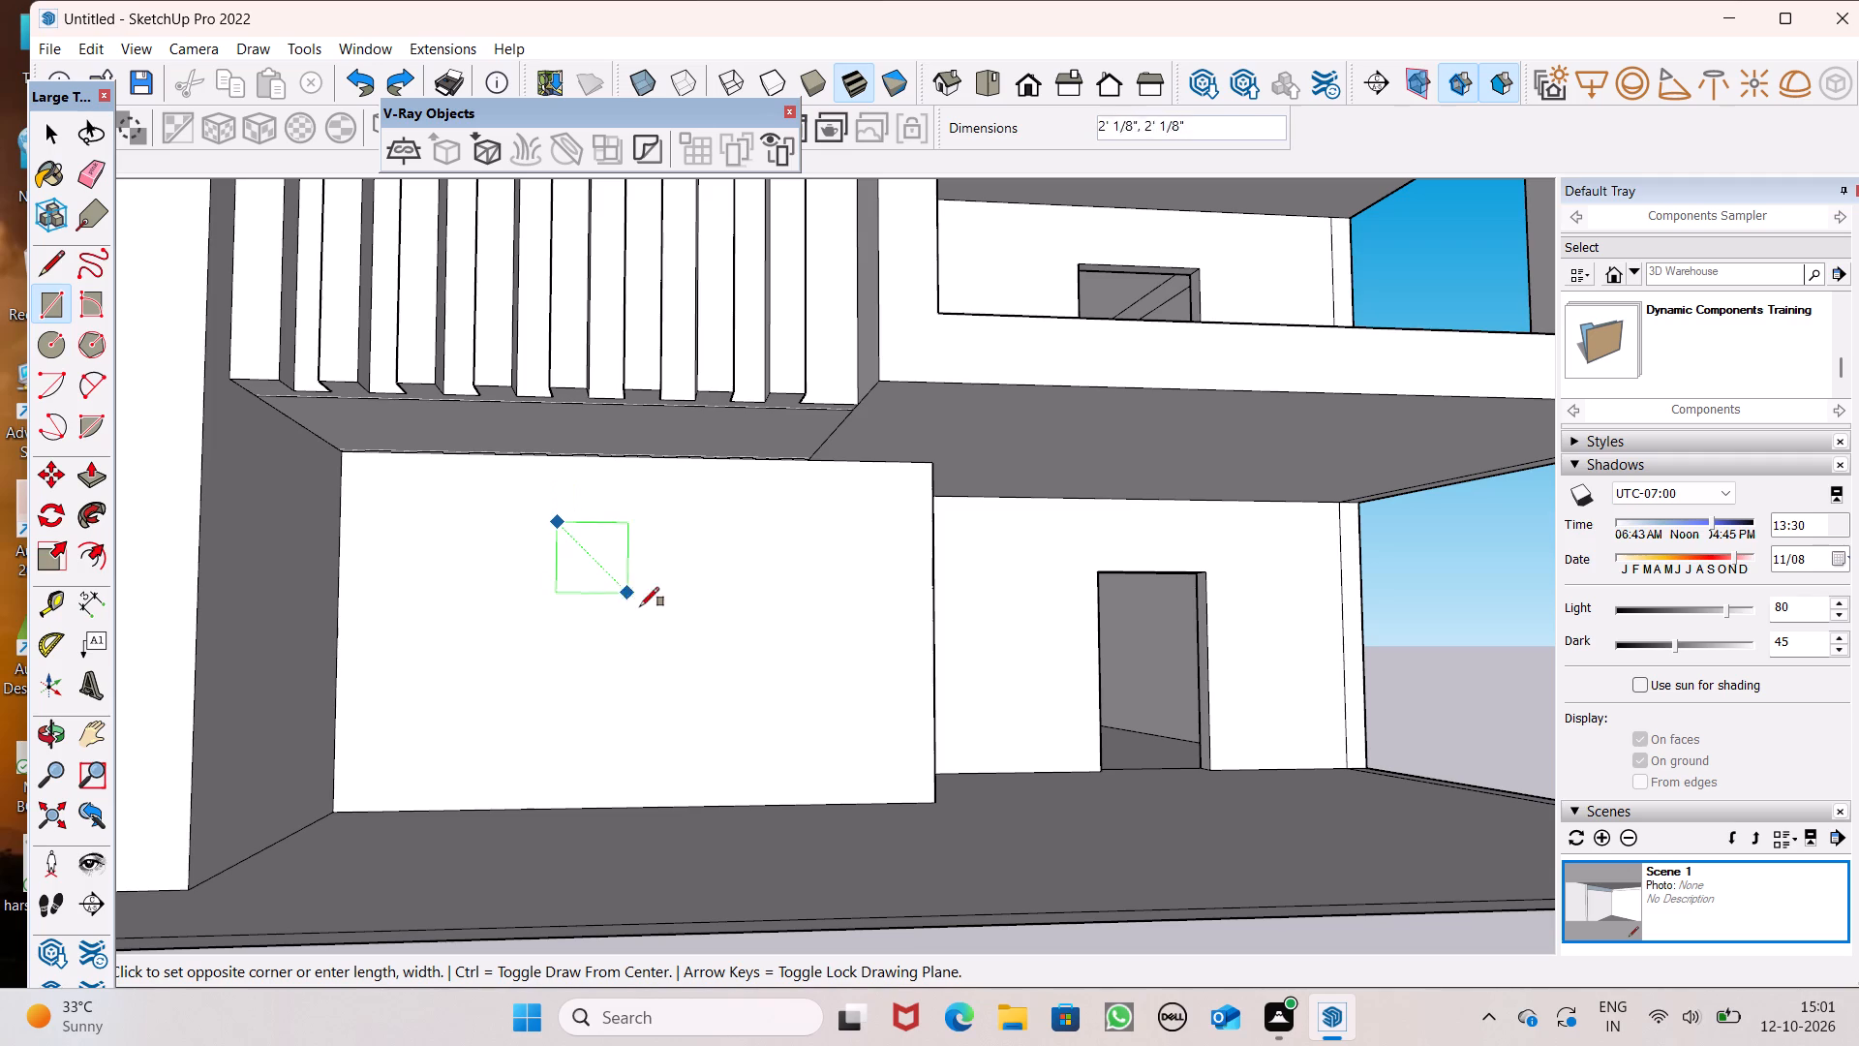
click(698, 699)
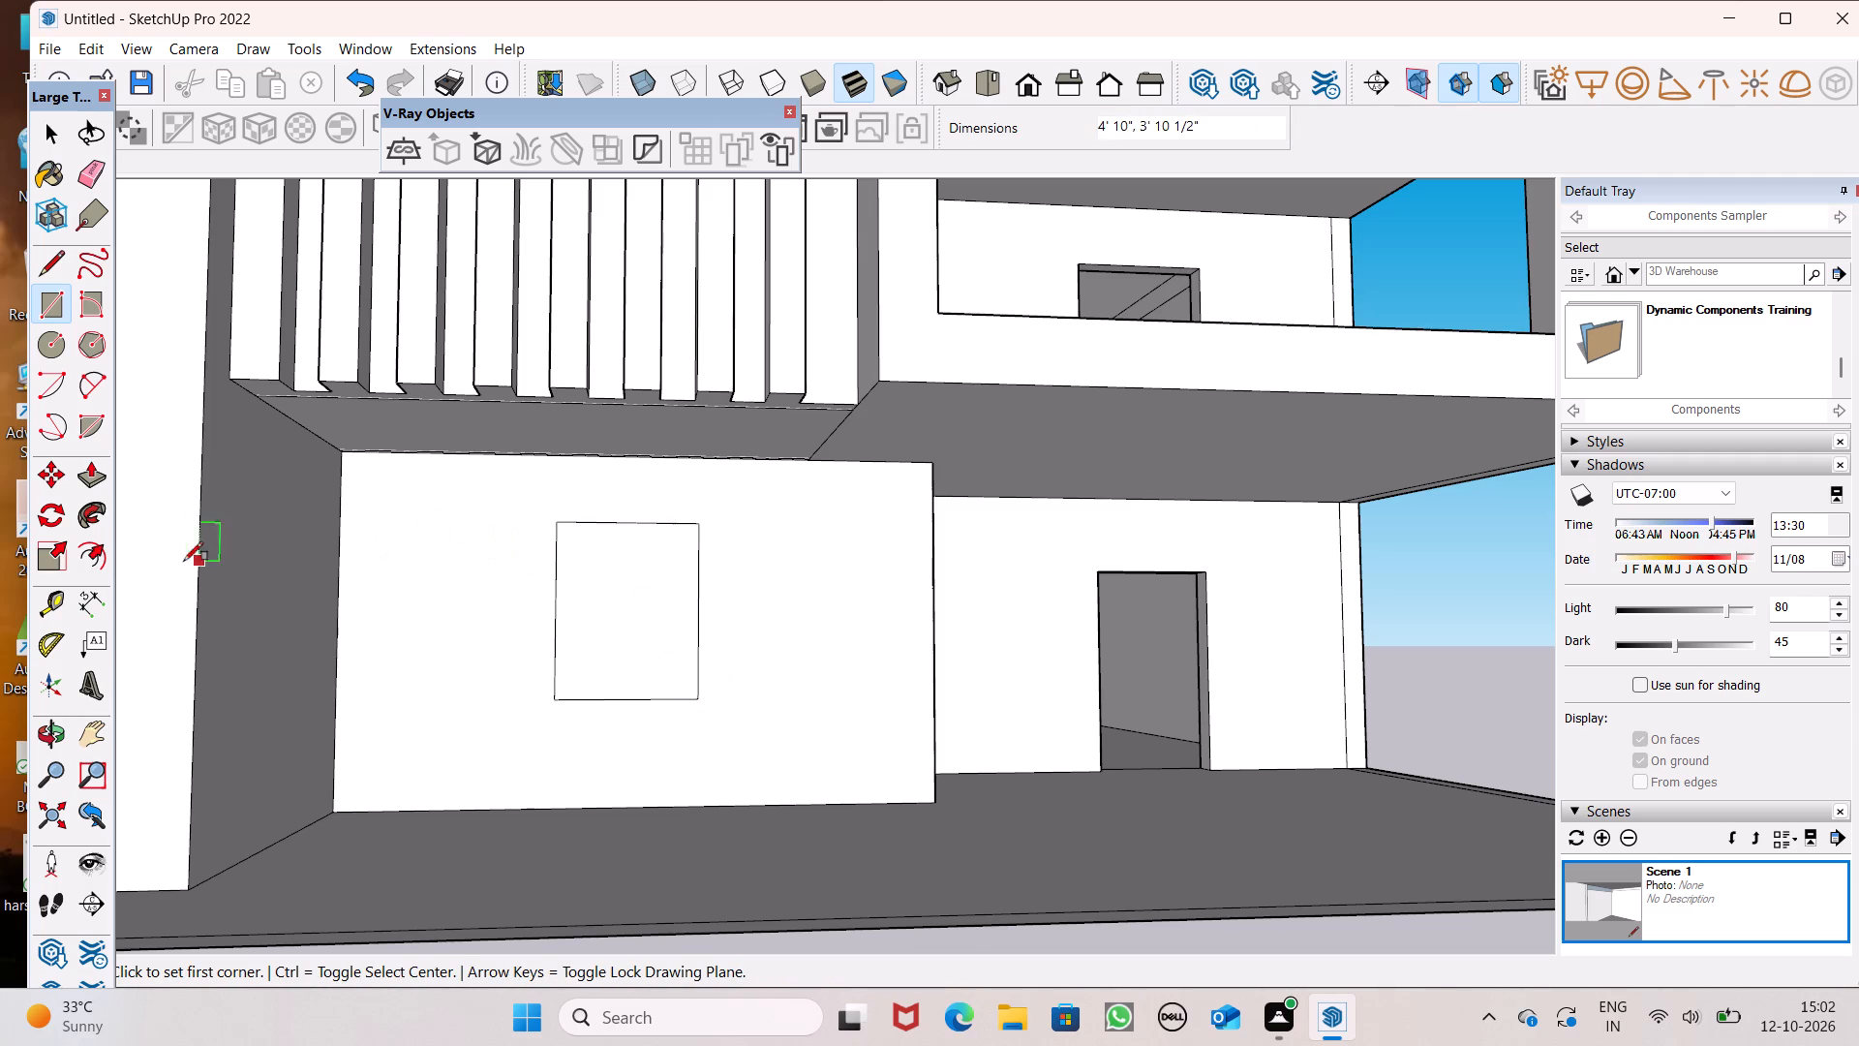
Push/Pull the window rectangle 4 5/16" through the wall to cut an opening.
click(89, 478)
drag(640, 665, 640, 663)
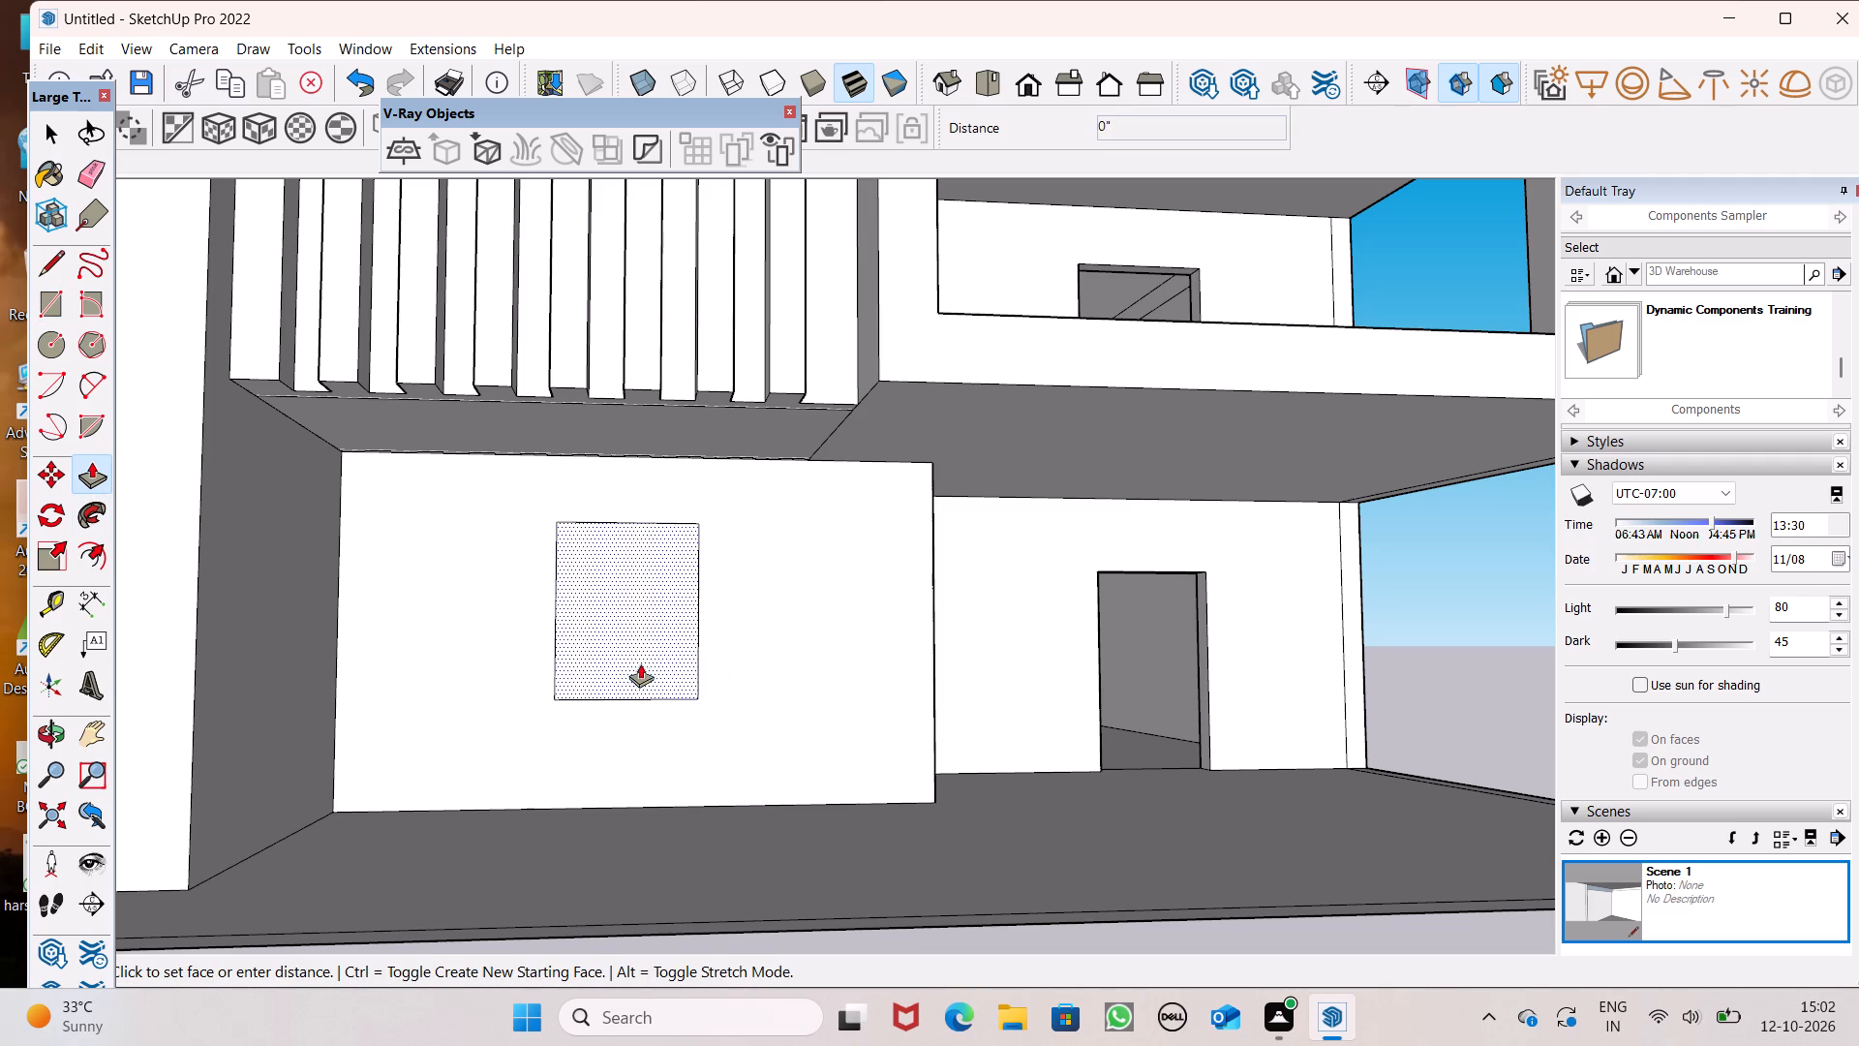
drag(640, 663, 652, 635)
Push/Pull the window opening's sill face down 1' 2 3/4" to make the opening taller.
scroll(630, 647, down, 5)
middle_drag(669, 670, 670, 706)
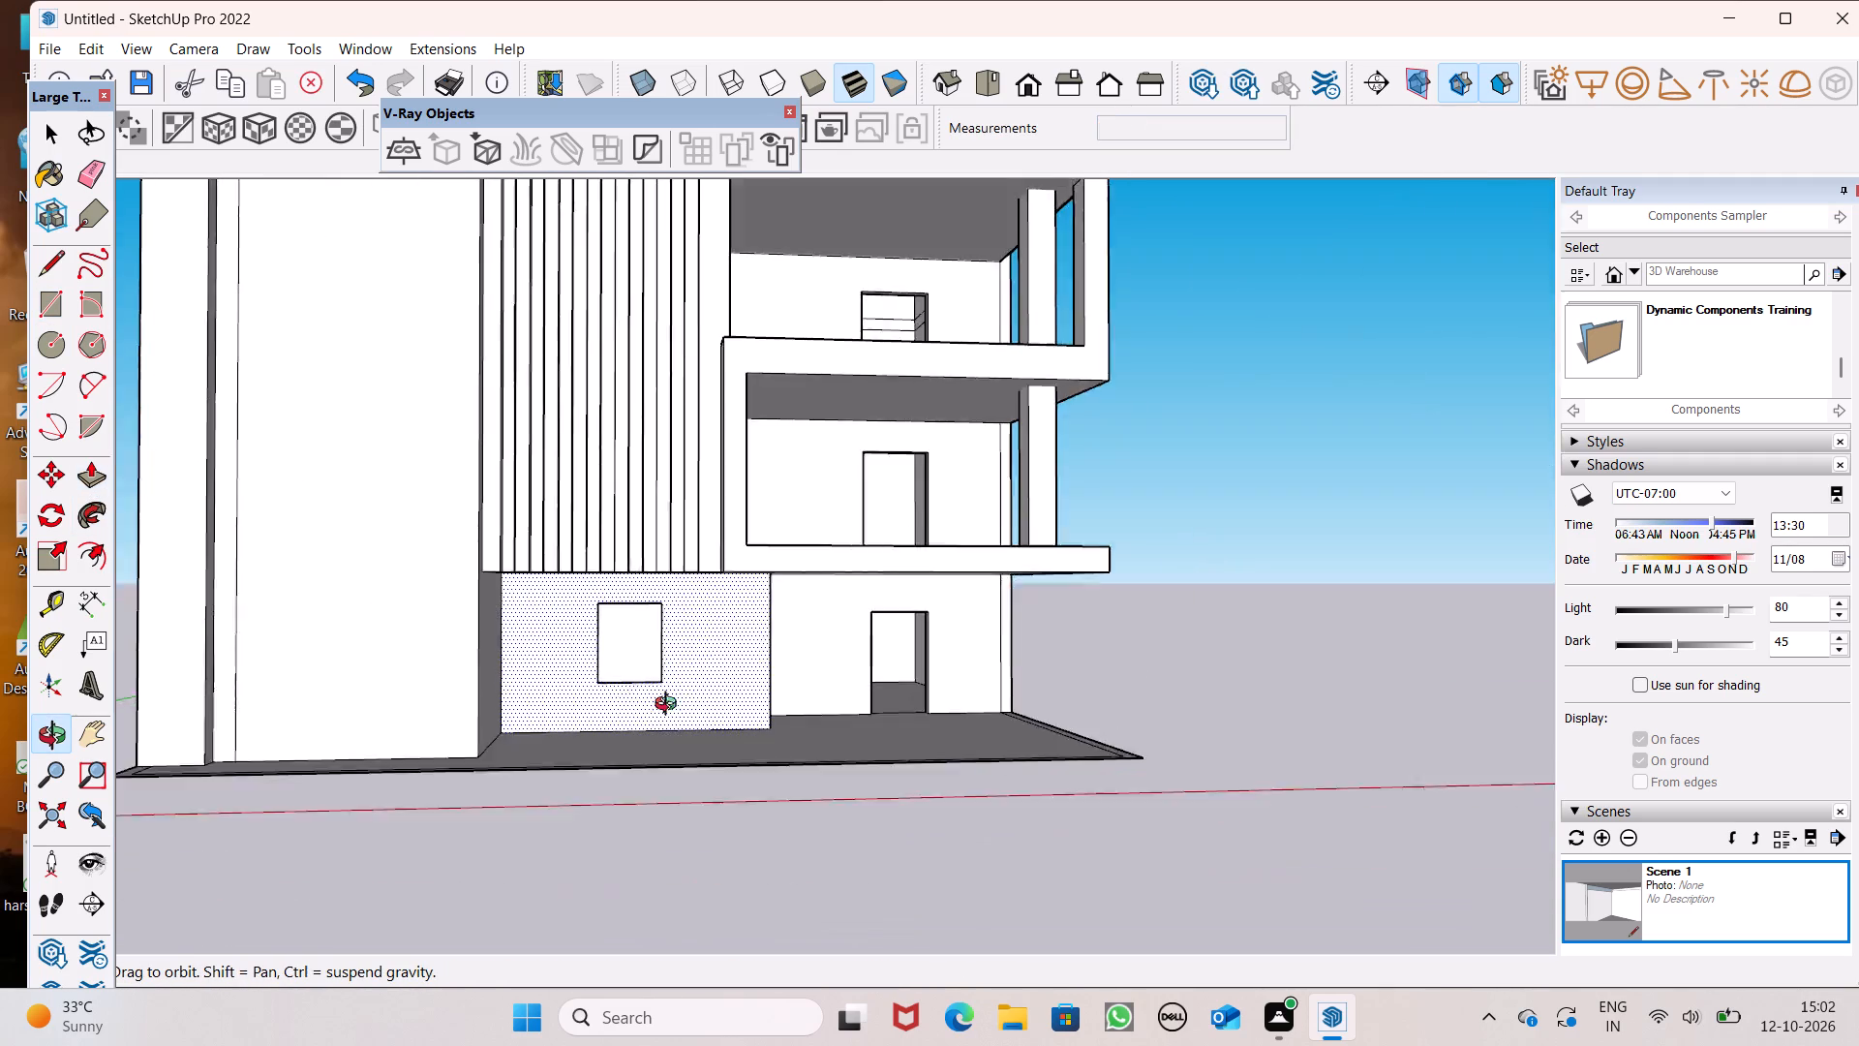
middle_drag(670, 706, 588, 701)
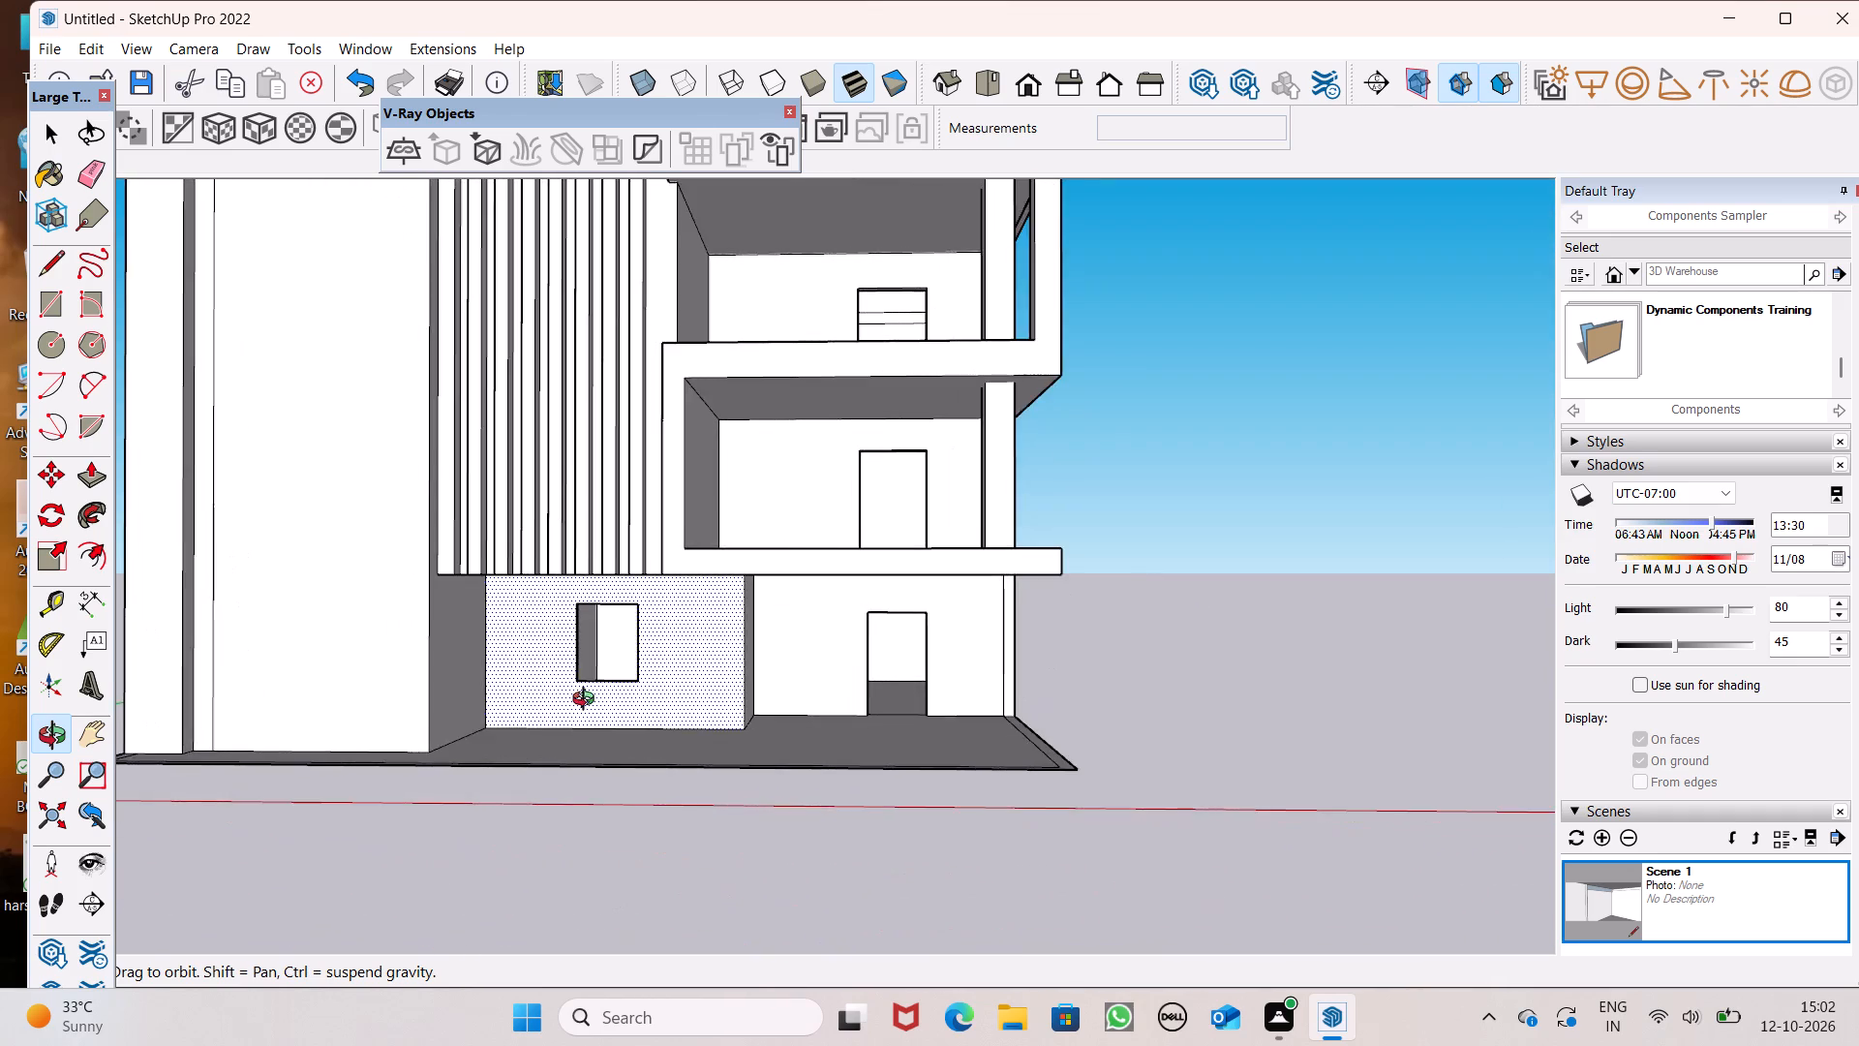
middle_drag(588, 701, 606, 747)
scroll(658, 643, up, 13)
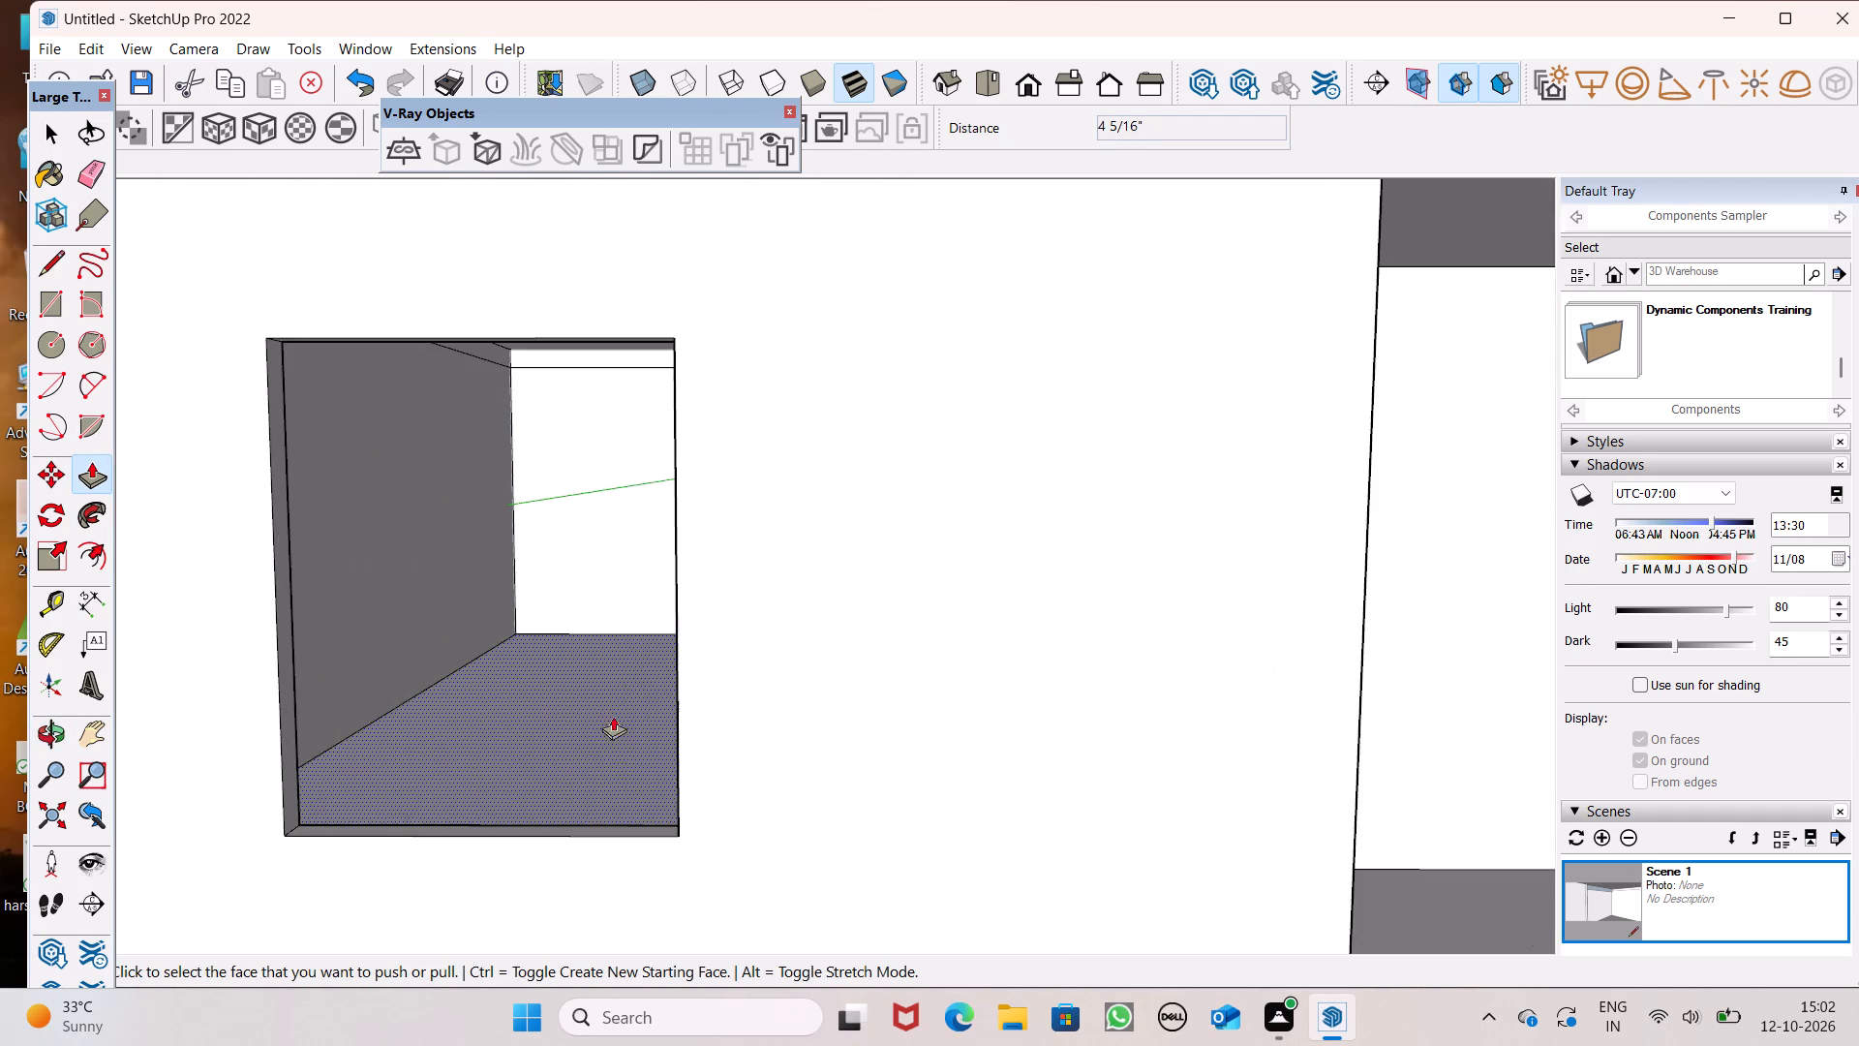
middle_drag(617, 771, 627, 817)
scroll(701, 722, down, 5)
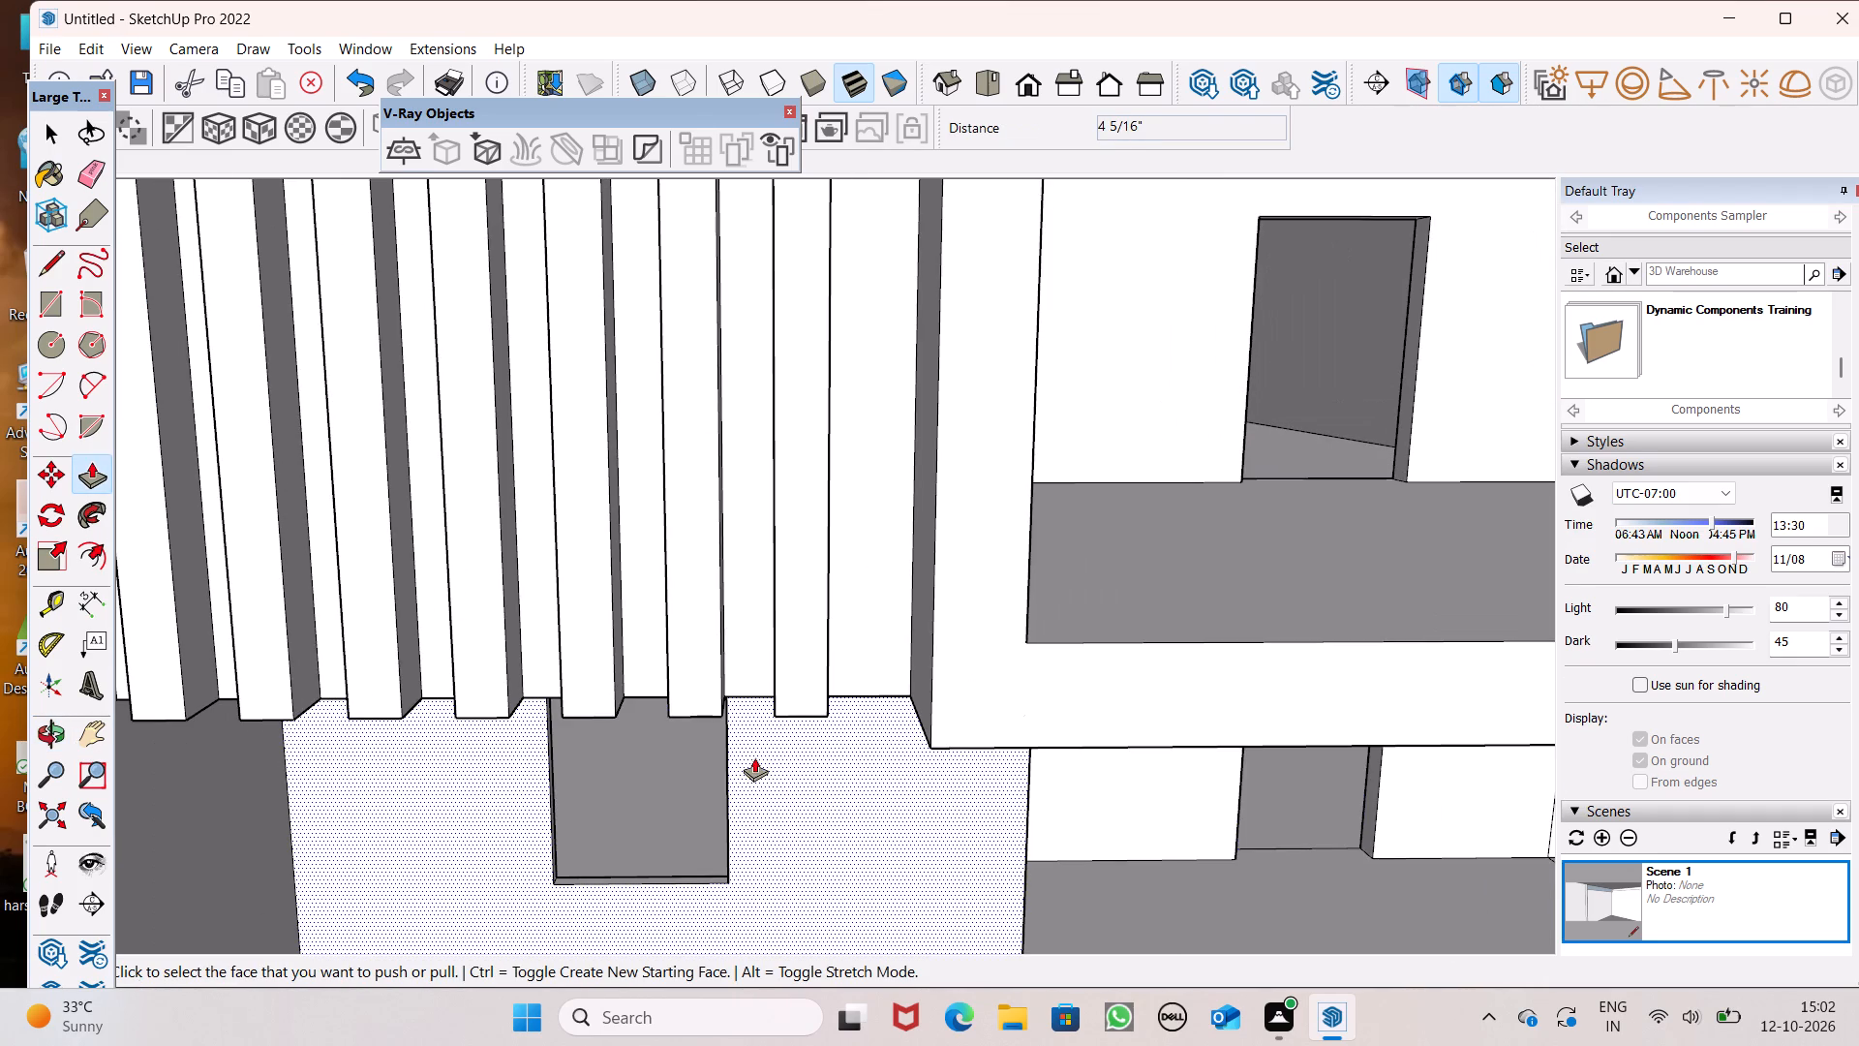
middle_drag(741, 752, 772, 723)
scroll(652, 849, up, 6)
scroll(814, 749, down, 4)
middle_drag(784, 875, 797, 914)
scroll(781, 863, up, 4)
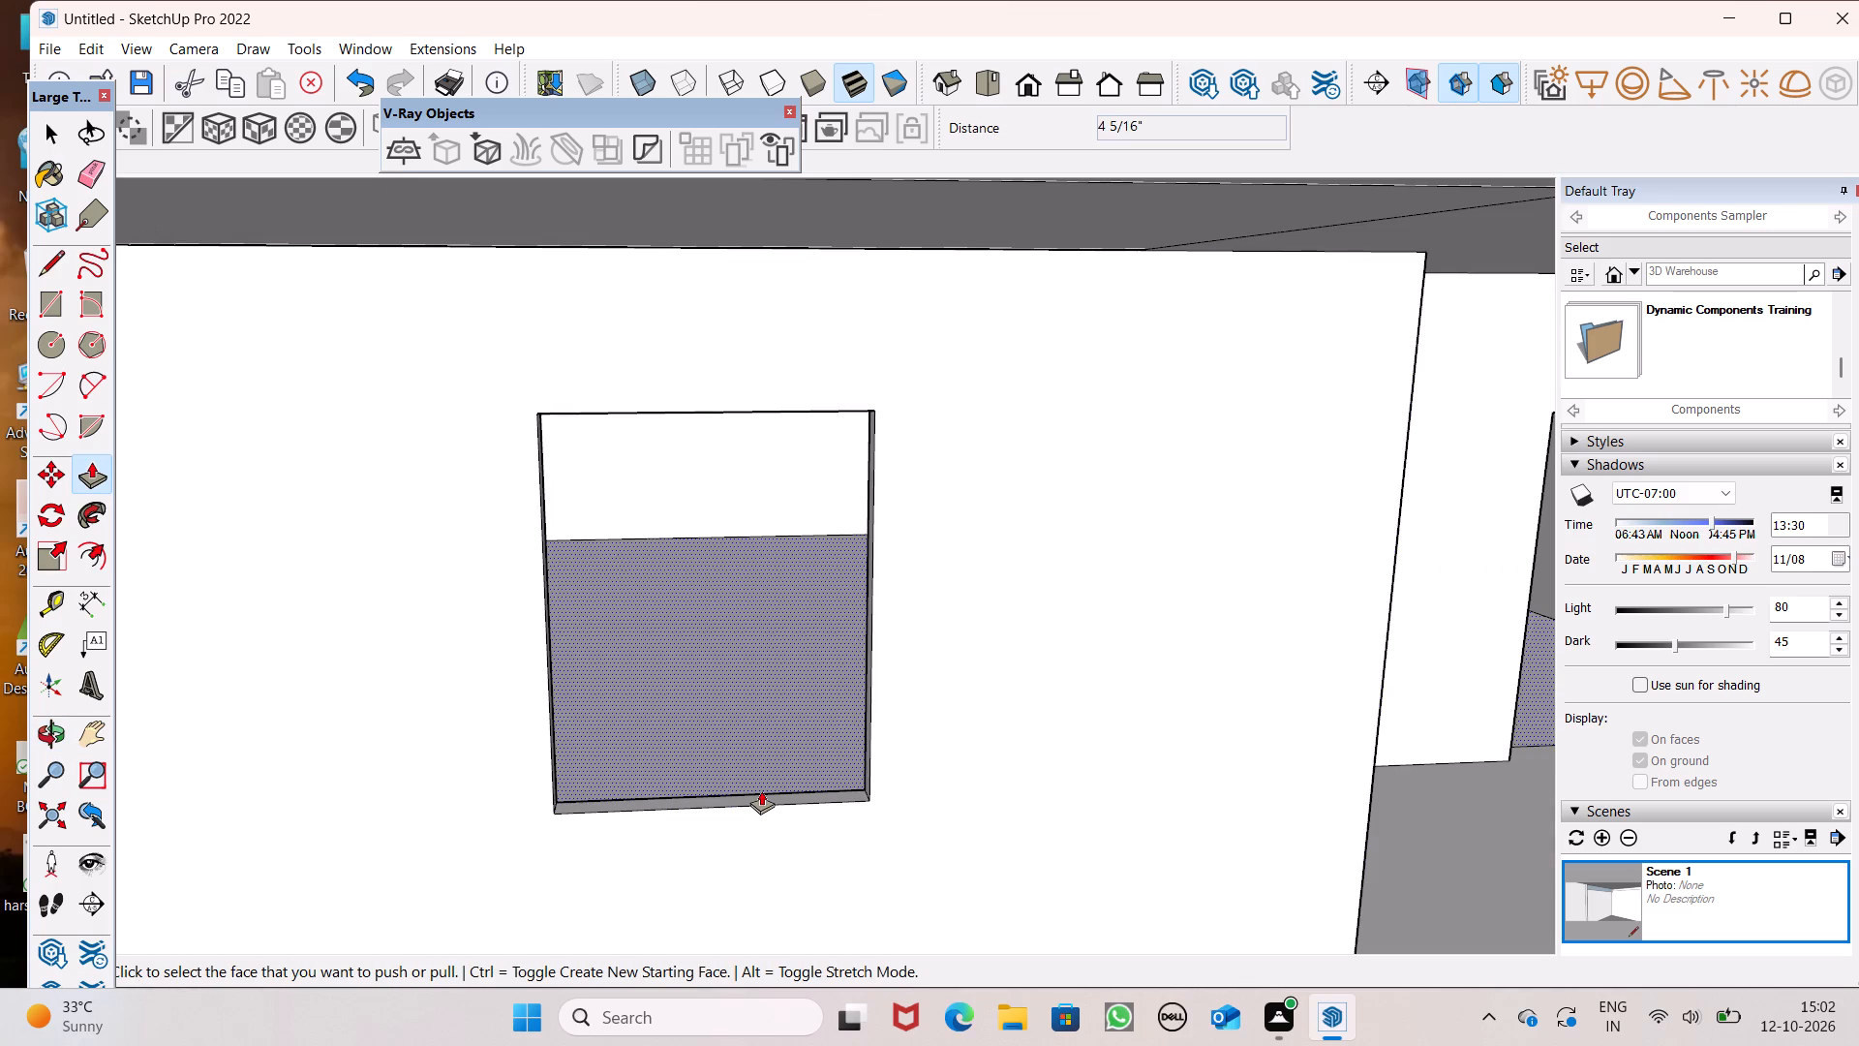
drag(761, 799, 766, 890)
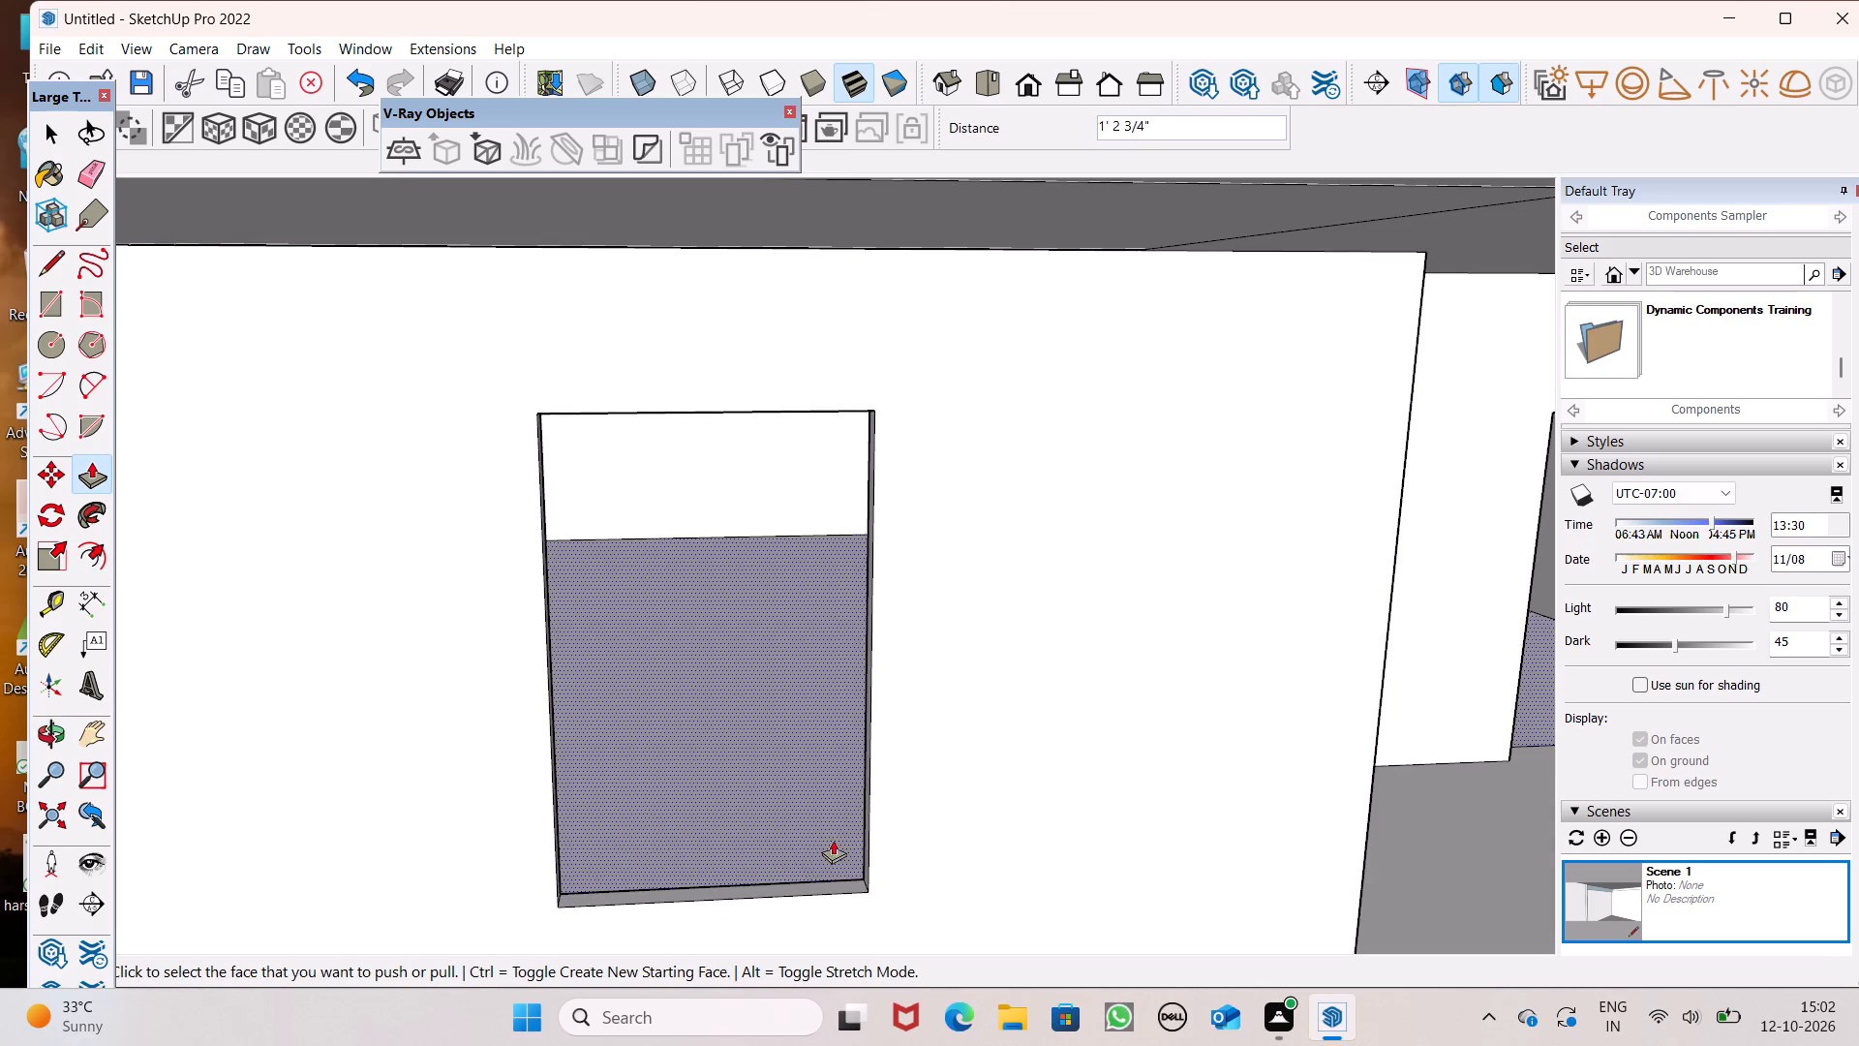
Widen the window opening slightly by Push/Pulling its side jamb outward, about 3/4" on the first pull.
drag(864, 823, 885, 827)
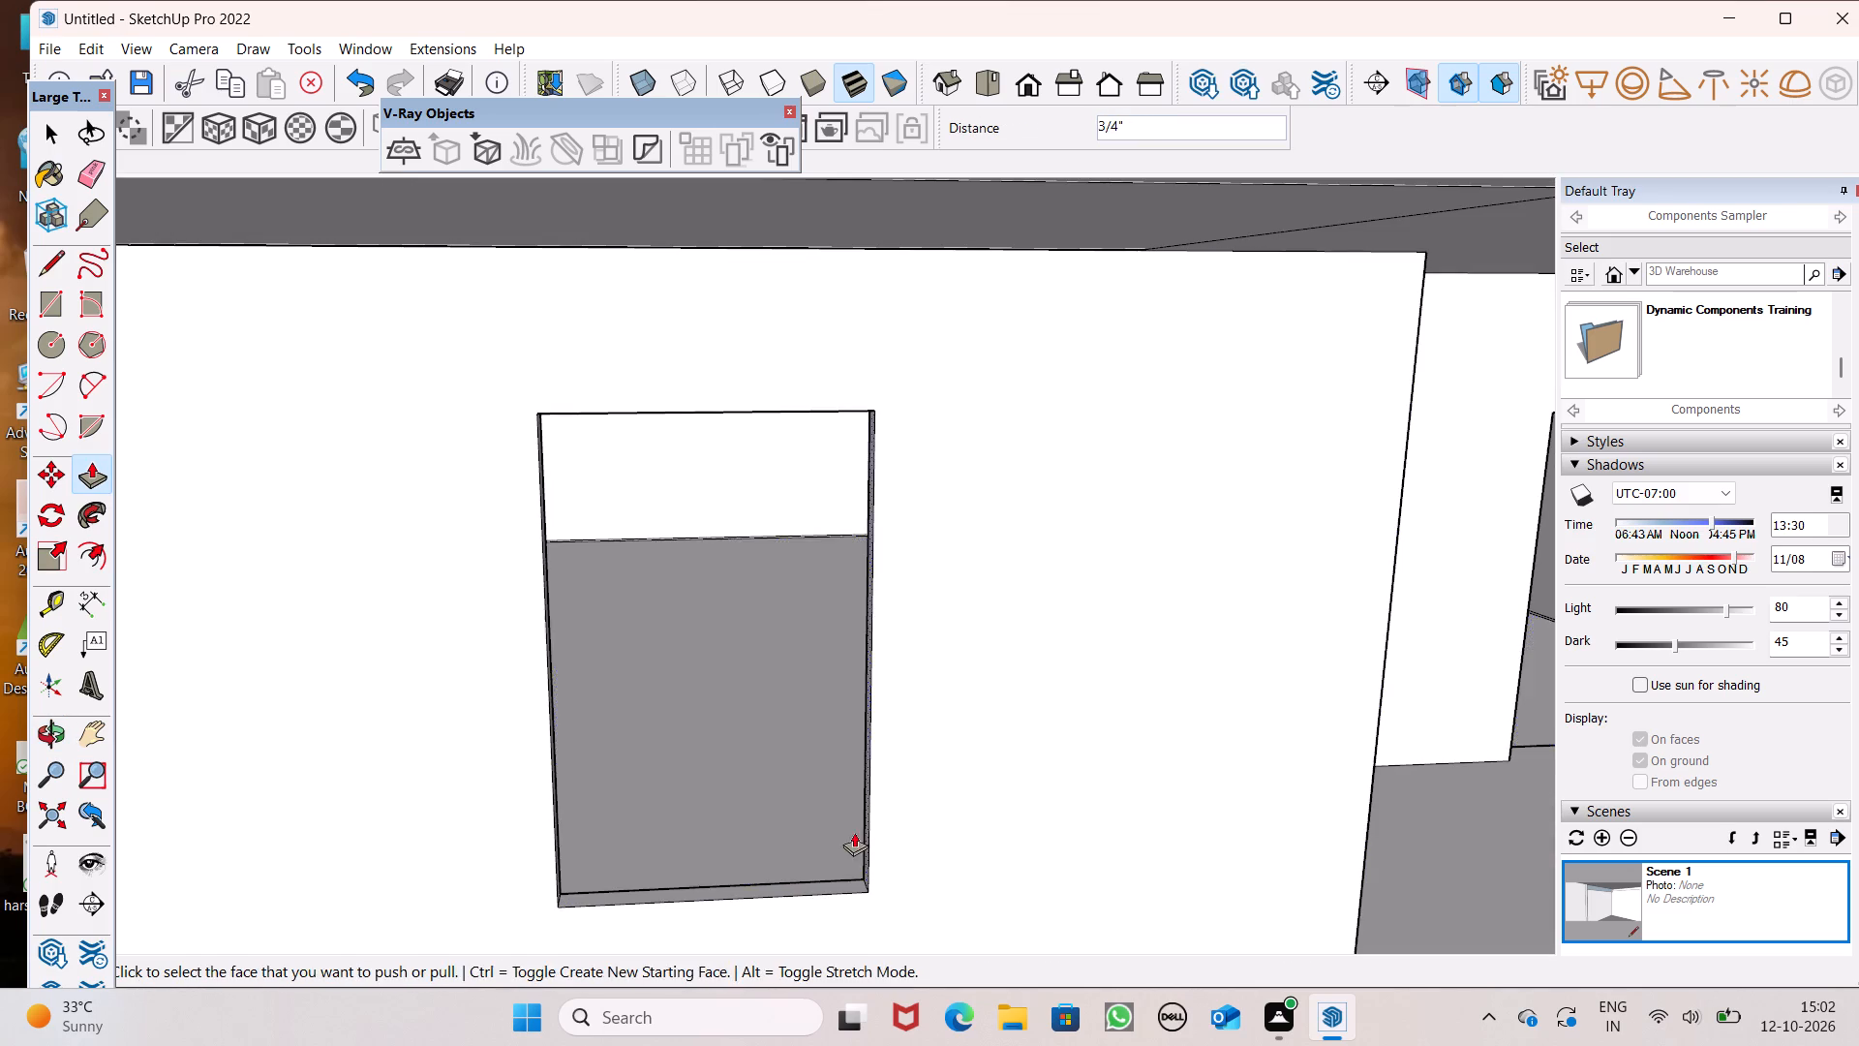
middle_drag(868, 855, 994, 850)
drag(957, 830, 990, 826)
scroll(946, 778, down, 3)
middle_drag(972, 786, 584, 814)
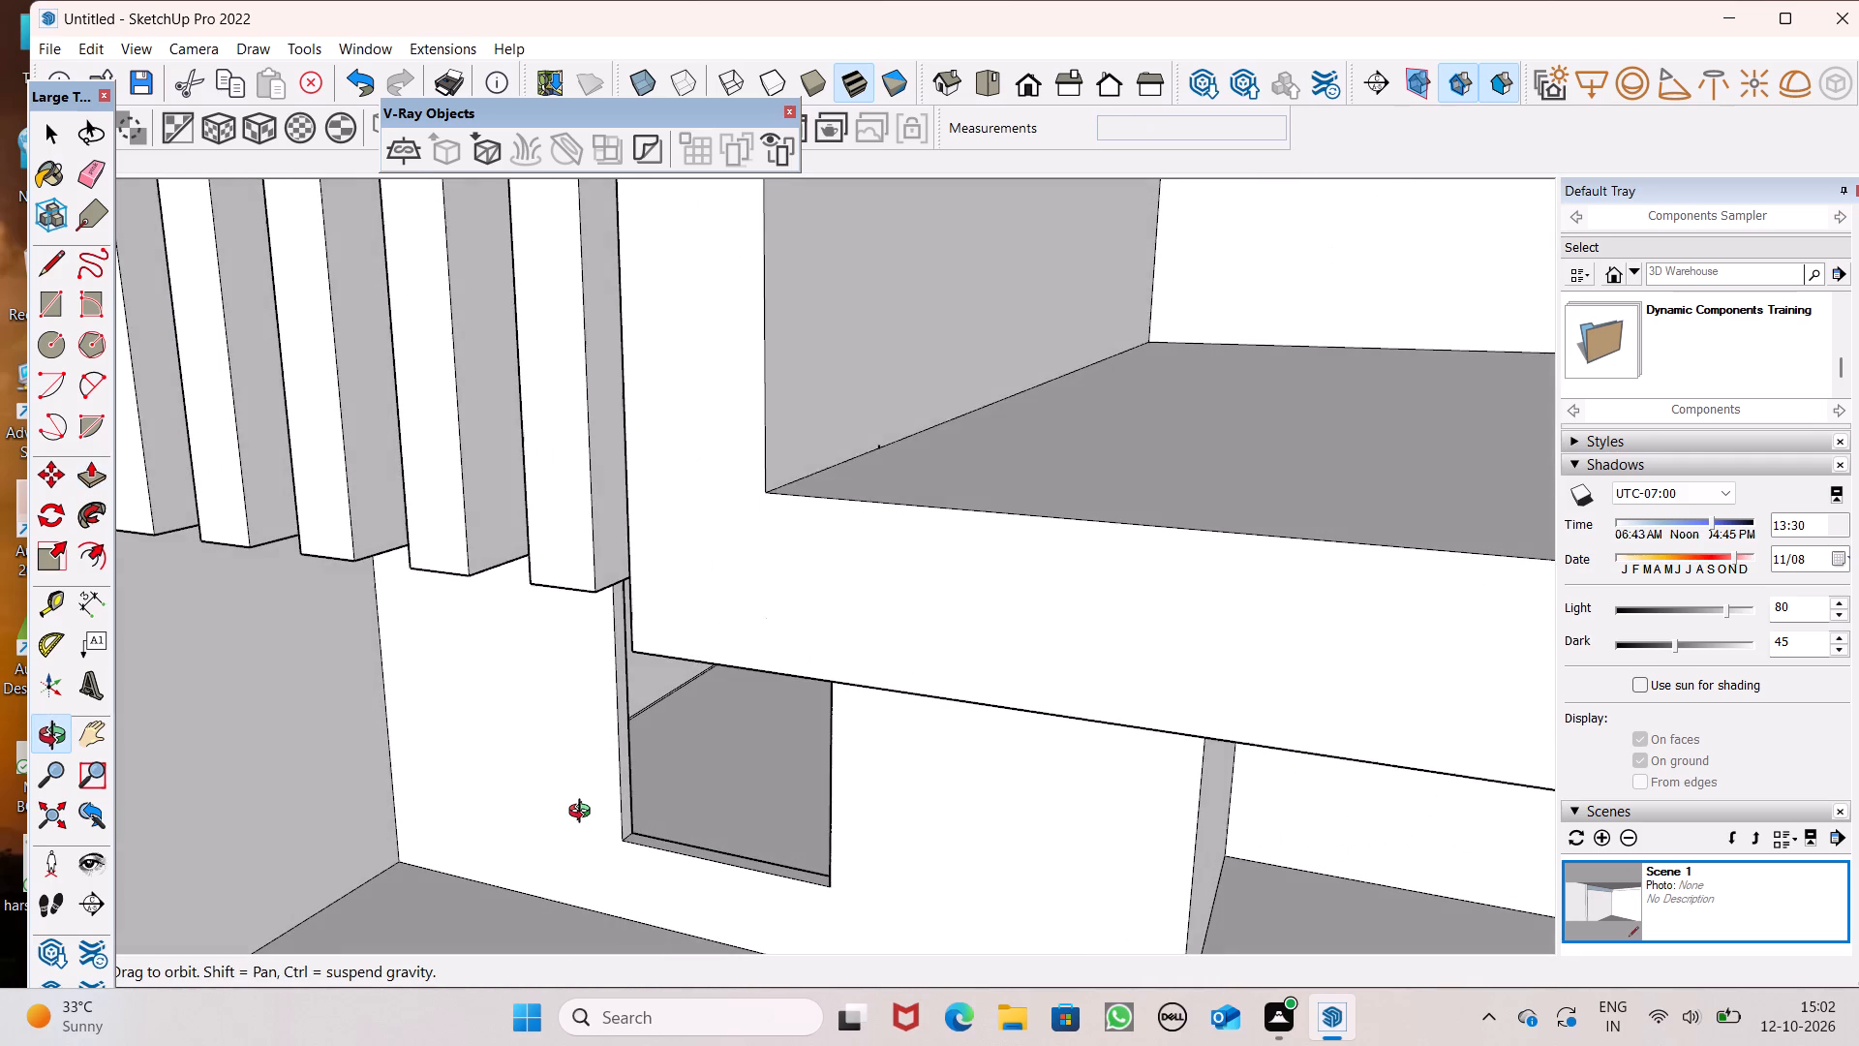
middle_drag(584, 814, 584, 813)
key(space)
Examine the whole front facade, including the new ground-floor window, from several distances and angles.
scroll(819, 807, down, 2)
middle_drag(807, 796, 826, 777)
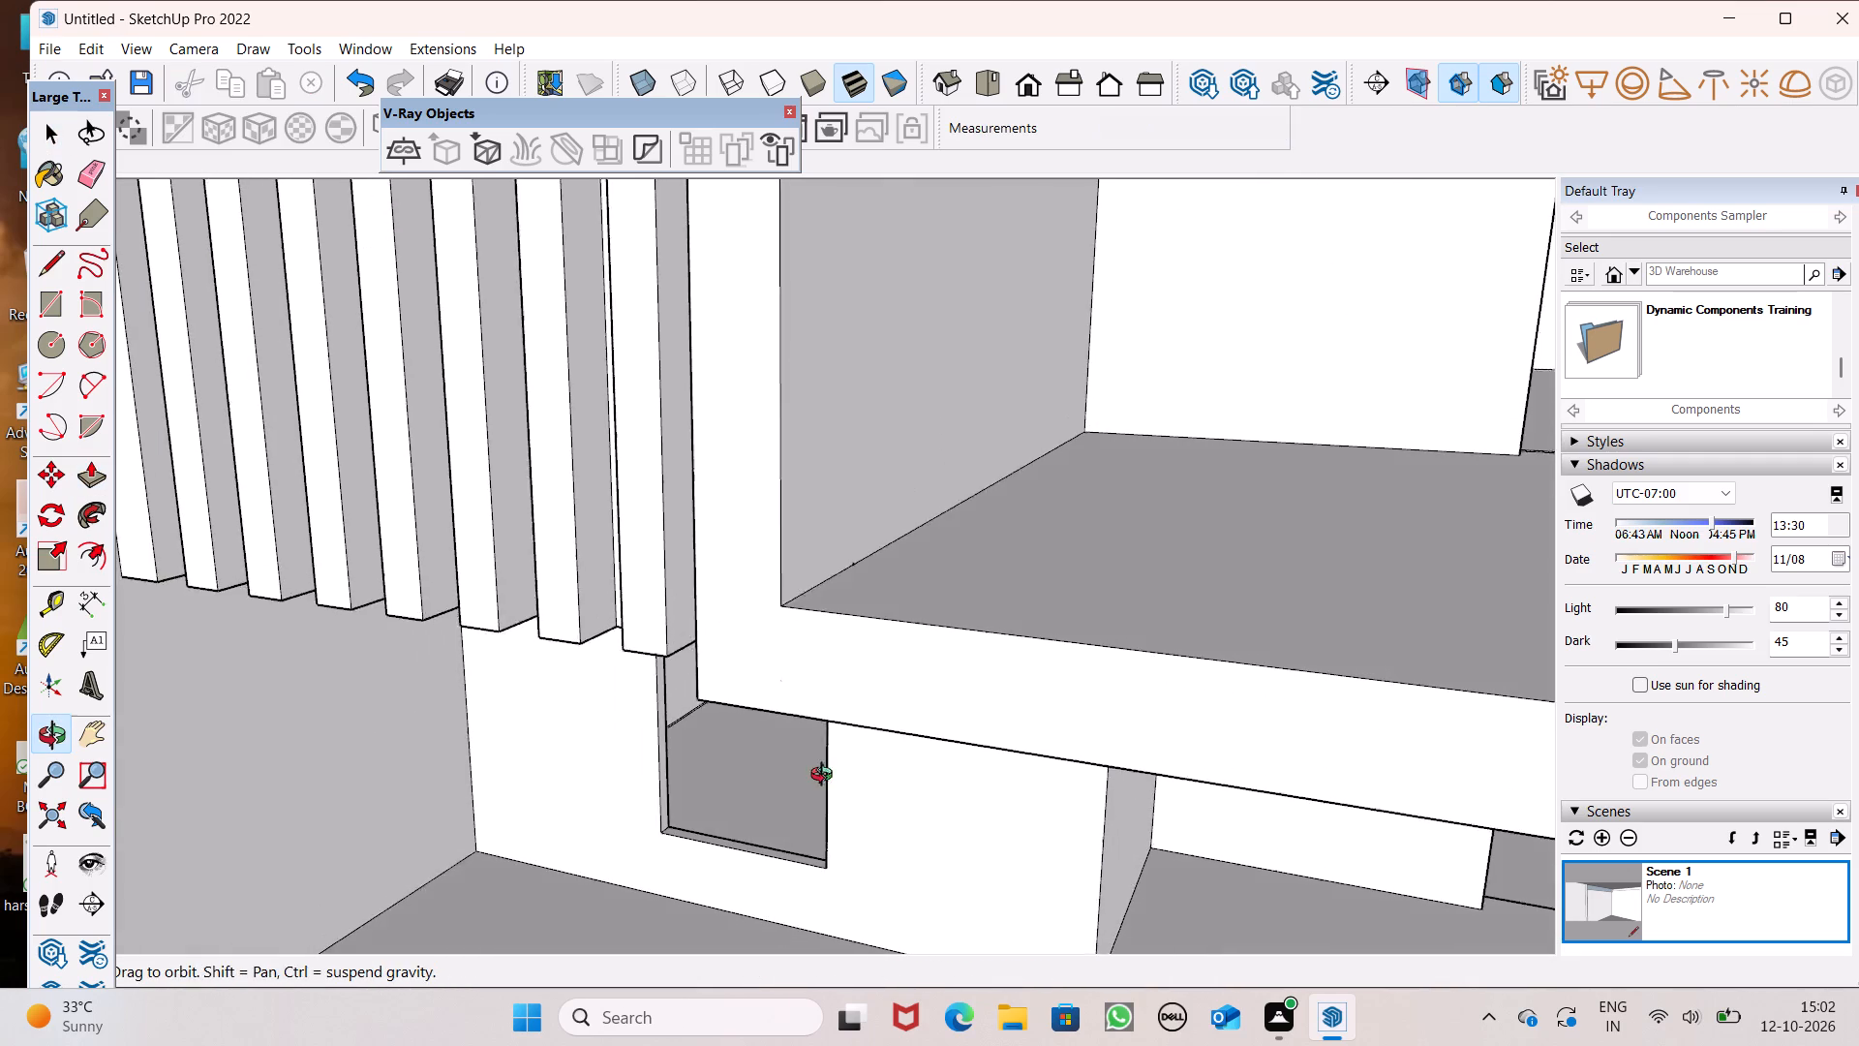
middle_drag(826, 777, 871, 741)
scroll(889, 741, down, 16)
middle_drag(932, 740, 1009, 750)
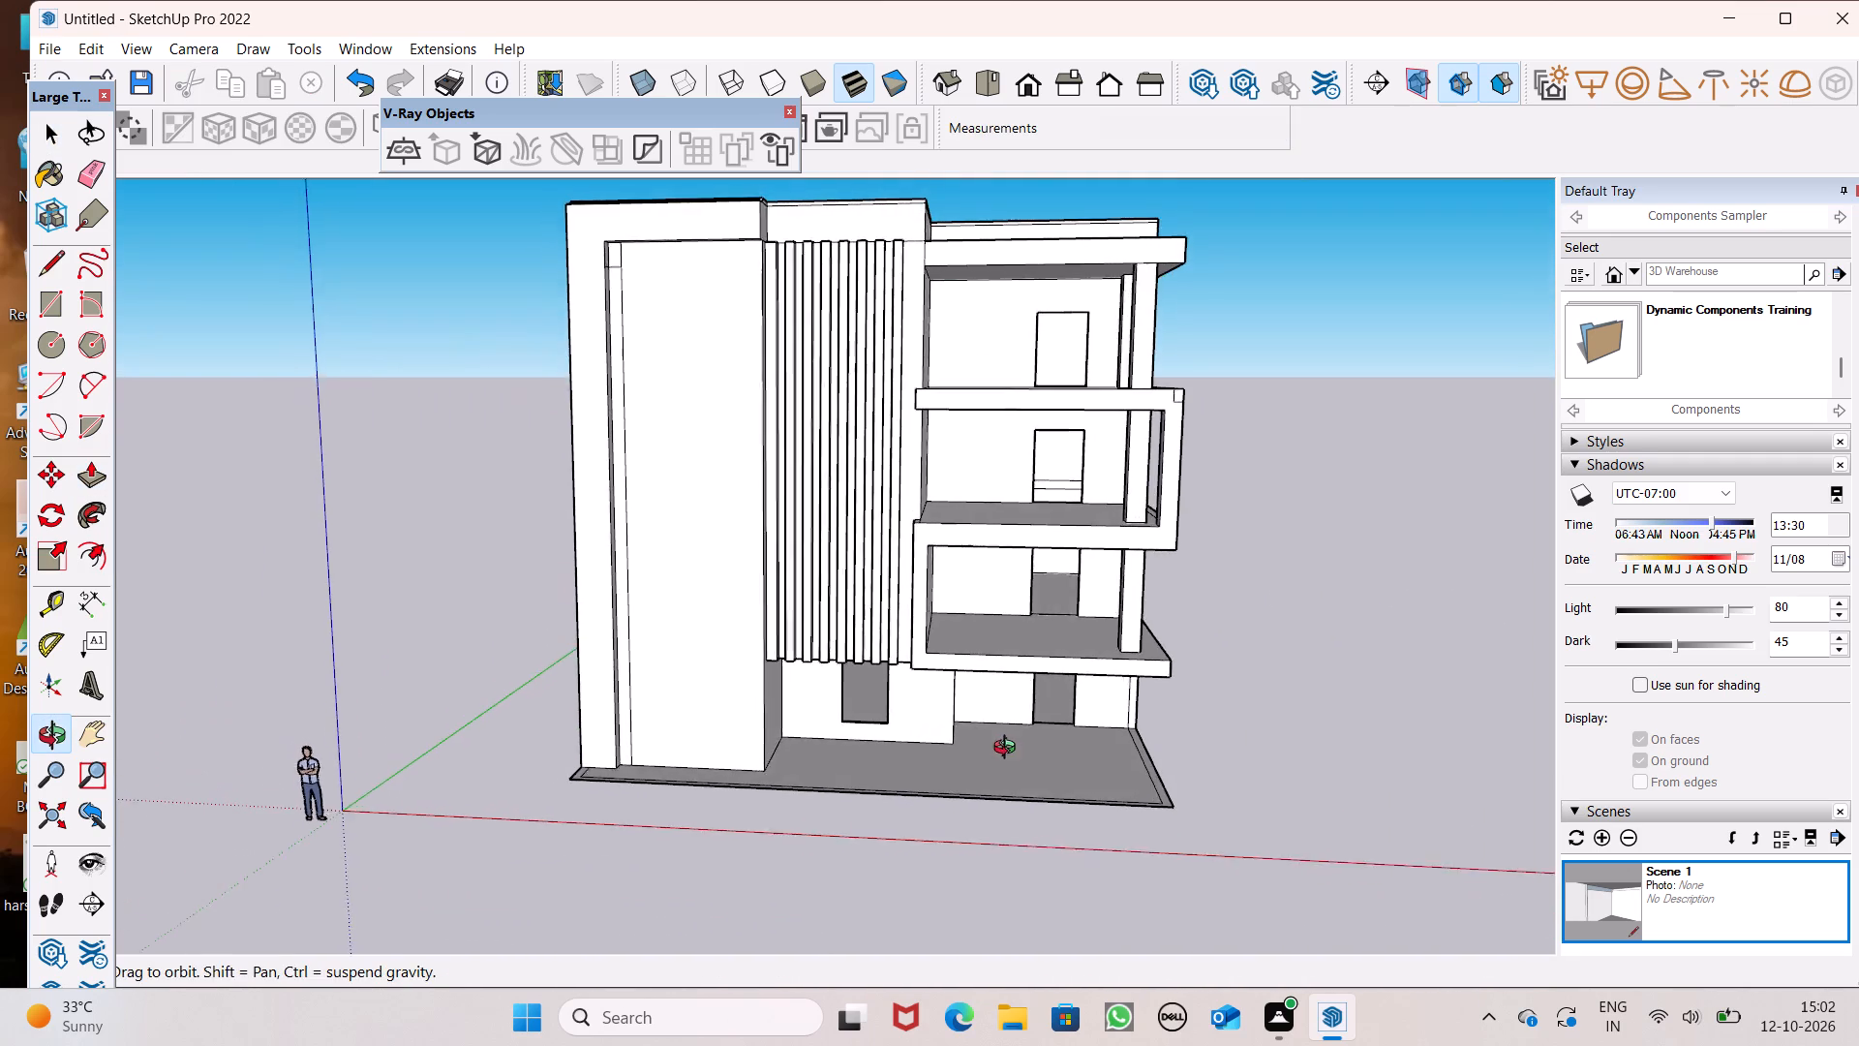
middle_drag(1009, 750, 1017, 738)
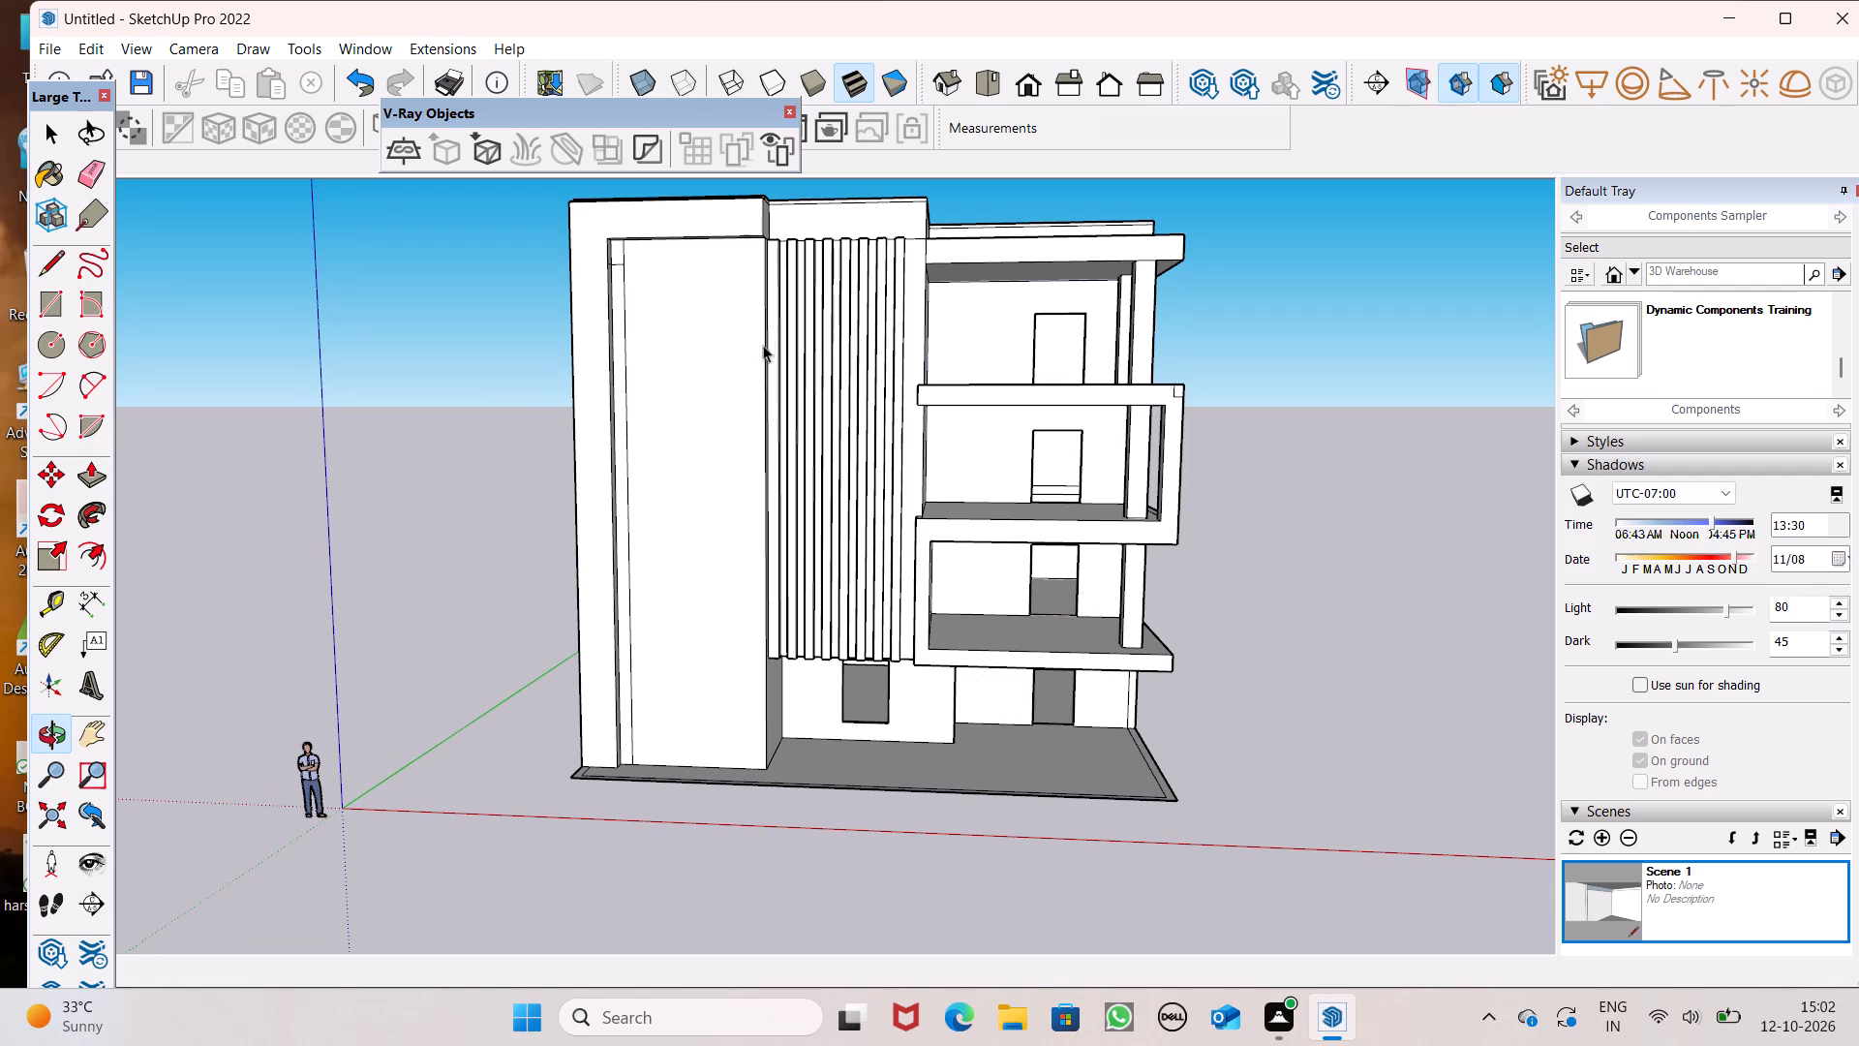
scroll(923, 257, down, 5)
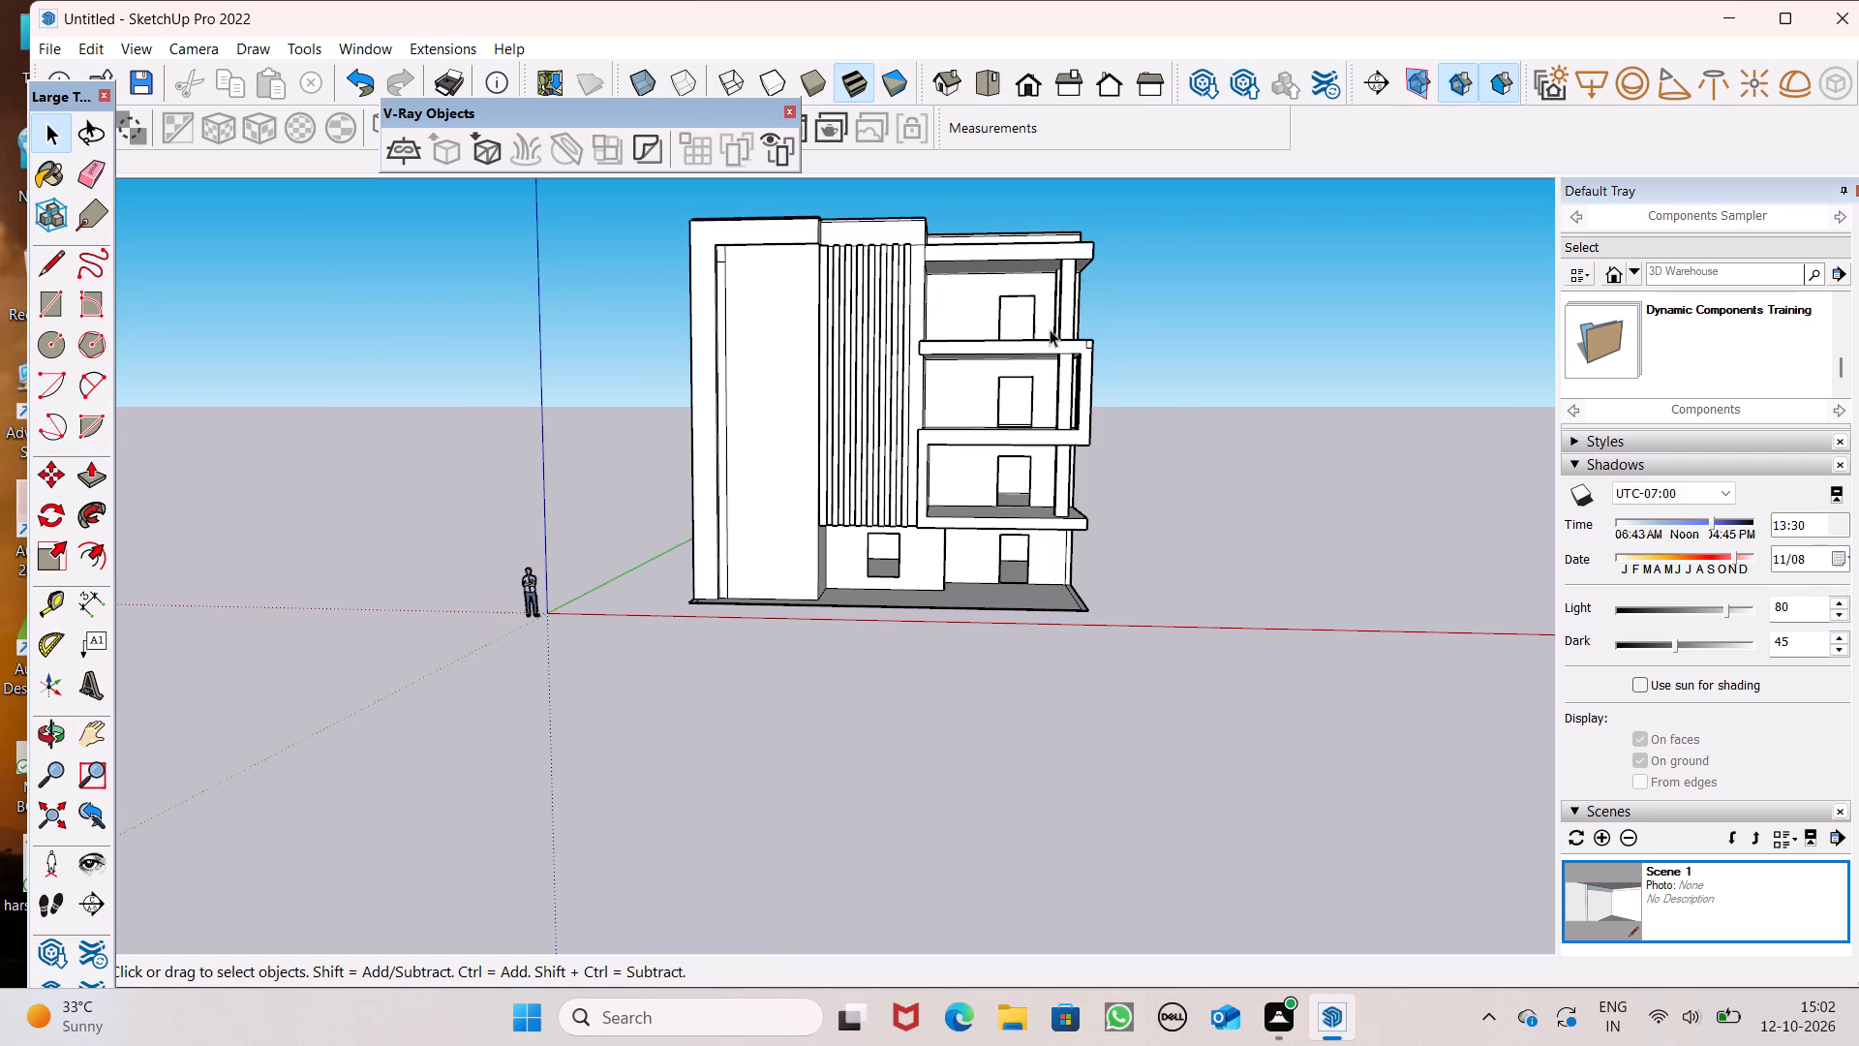
scroll(1270, 422, down, 3)
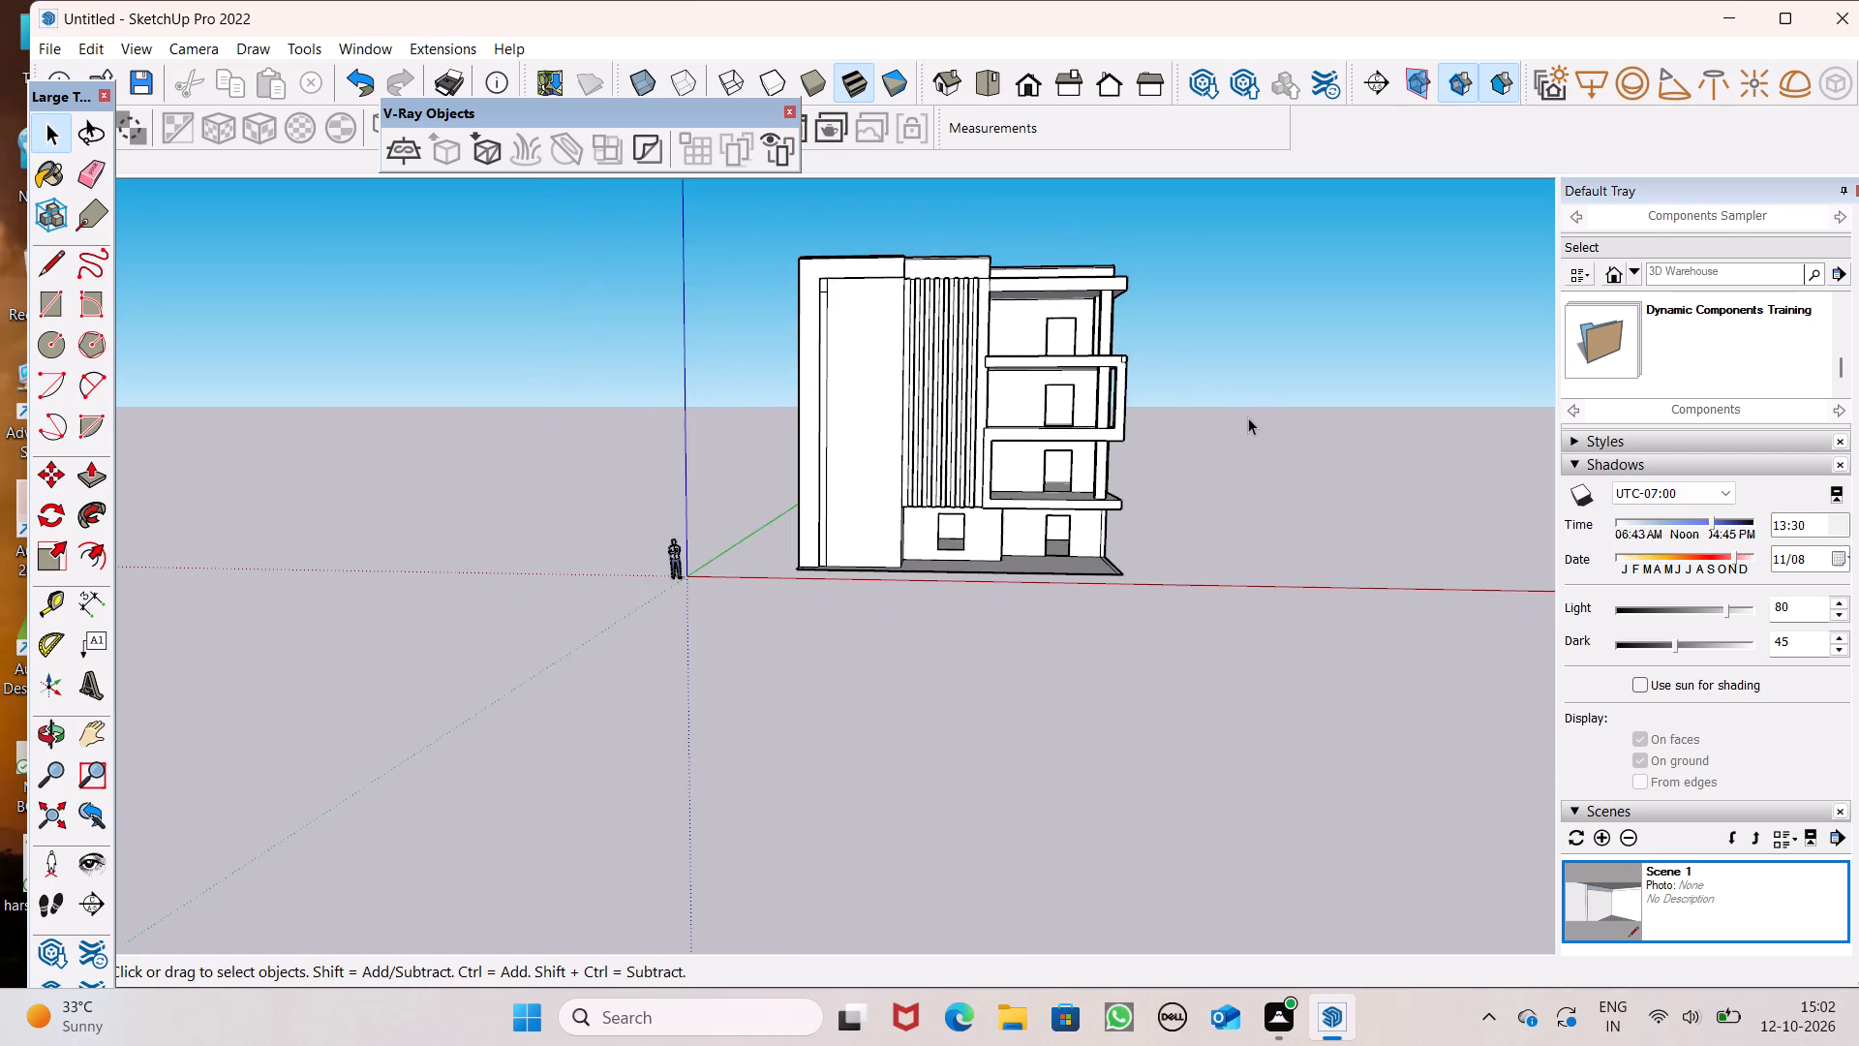
middle_drag(1248, 473, 1270, 517)
scroll(1205, 474, down, 6)
scroll(1233, 451, up, 5)
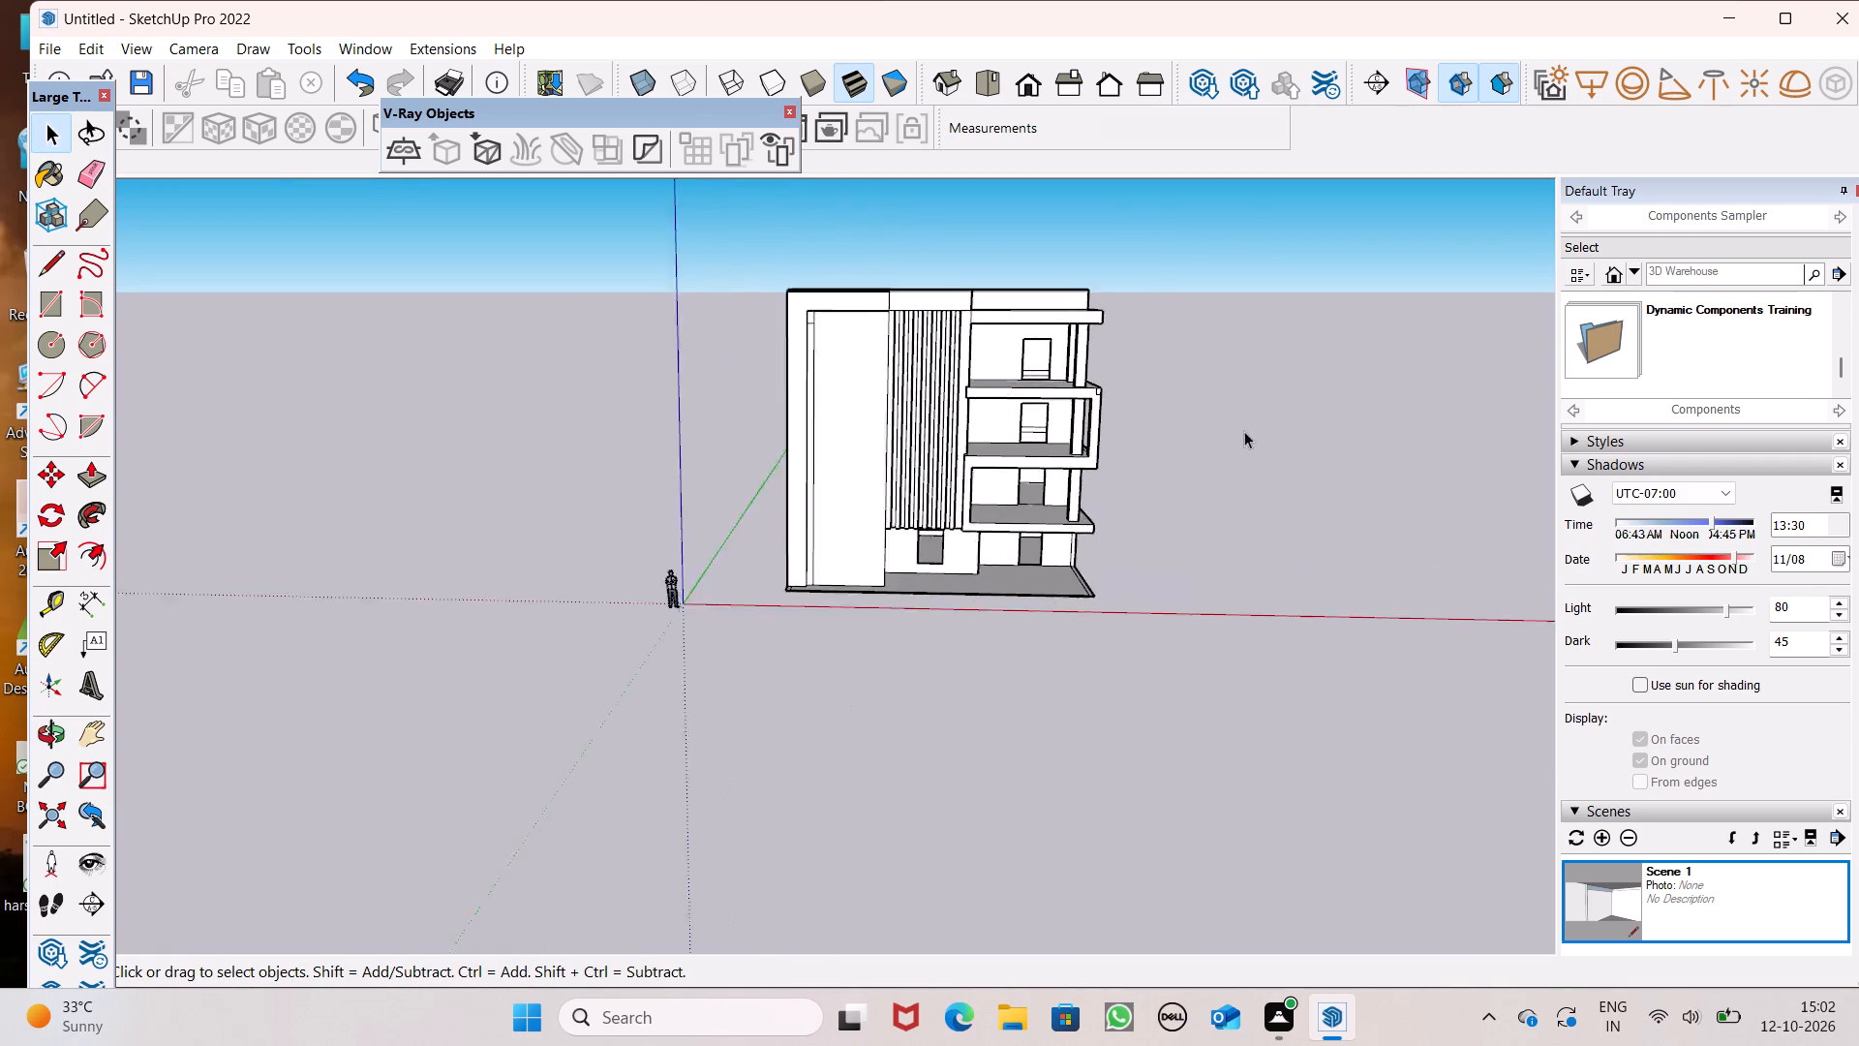
scroll(1244, 431, up, 2)
scroll(1151, 387, up, 8)
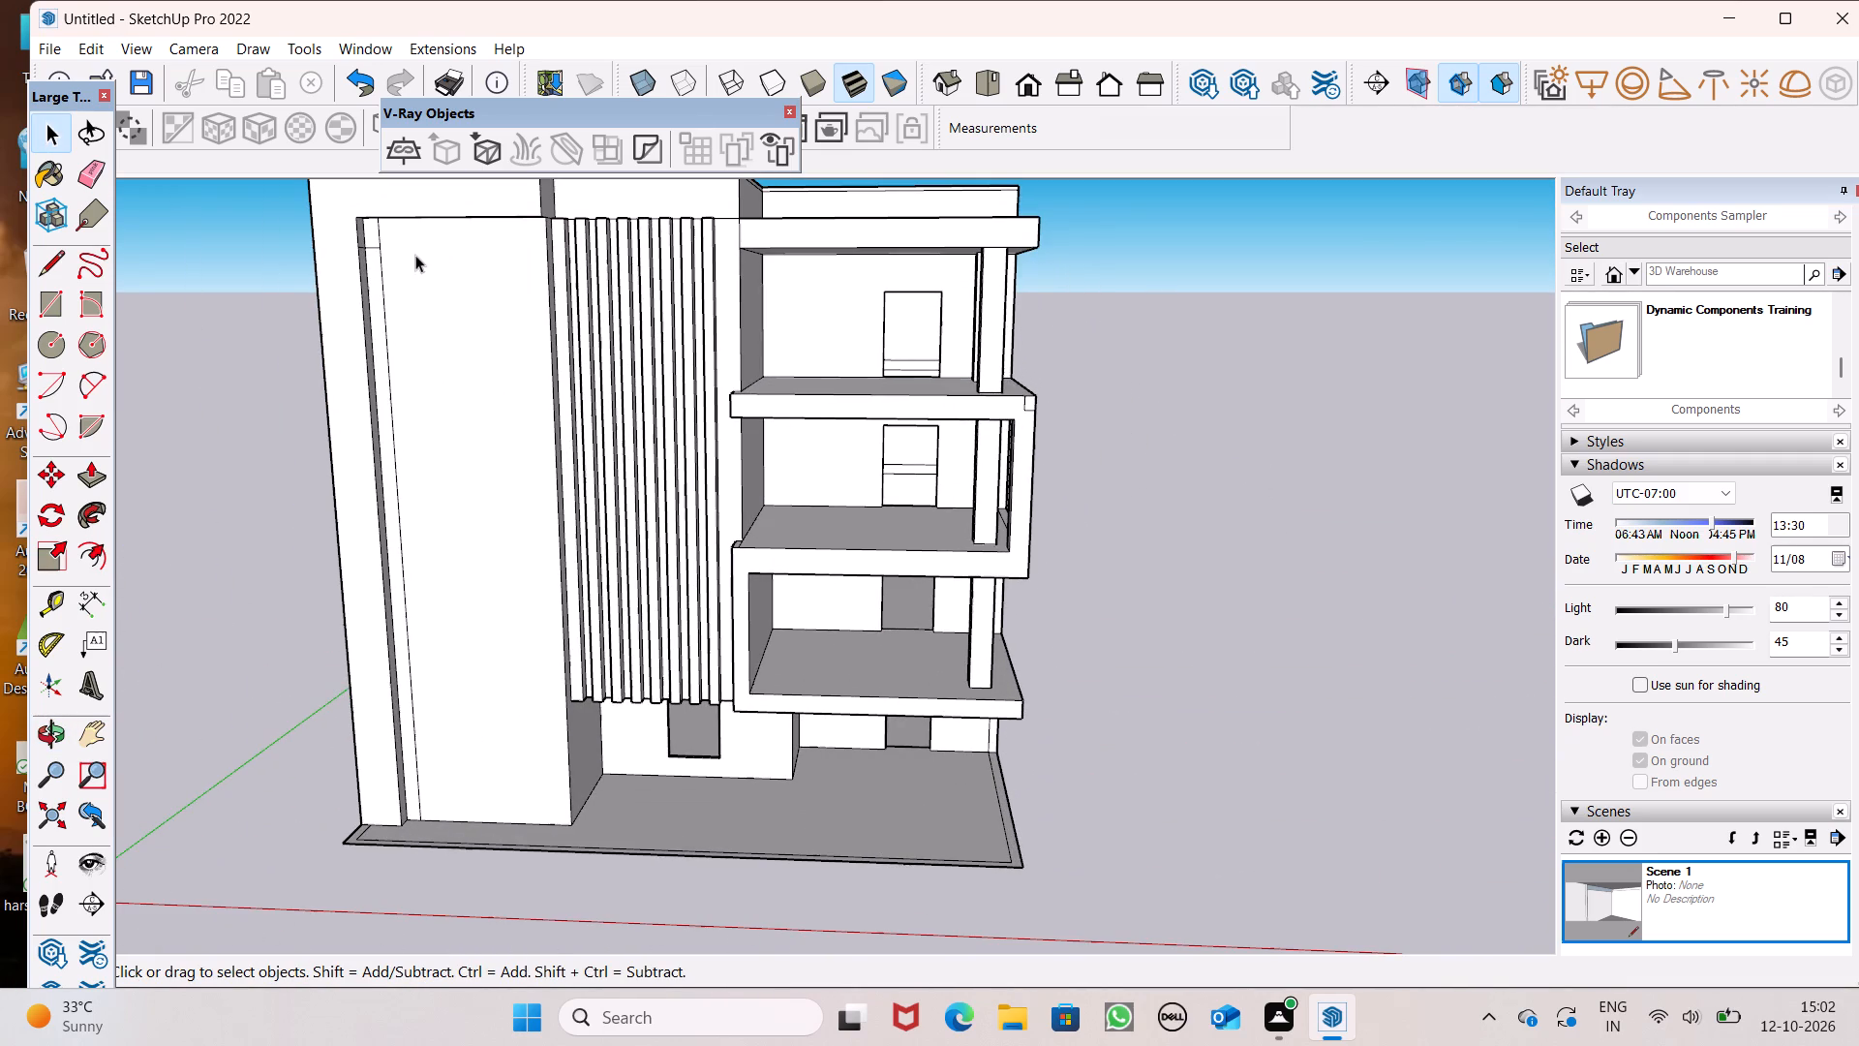
Pick dark grey Color M06 from the Colors material collection and paint the front faces of the two slats nearest the plain wall.
scroll(1663, 612, down, 2)
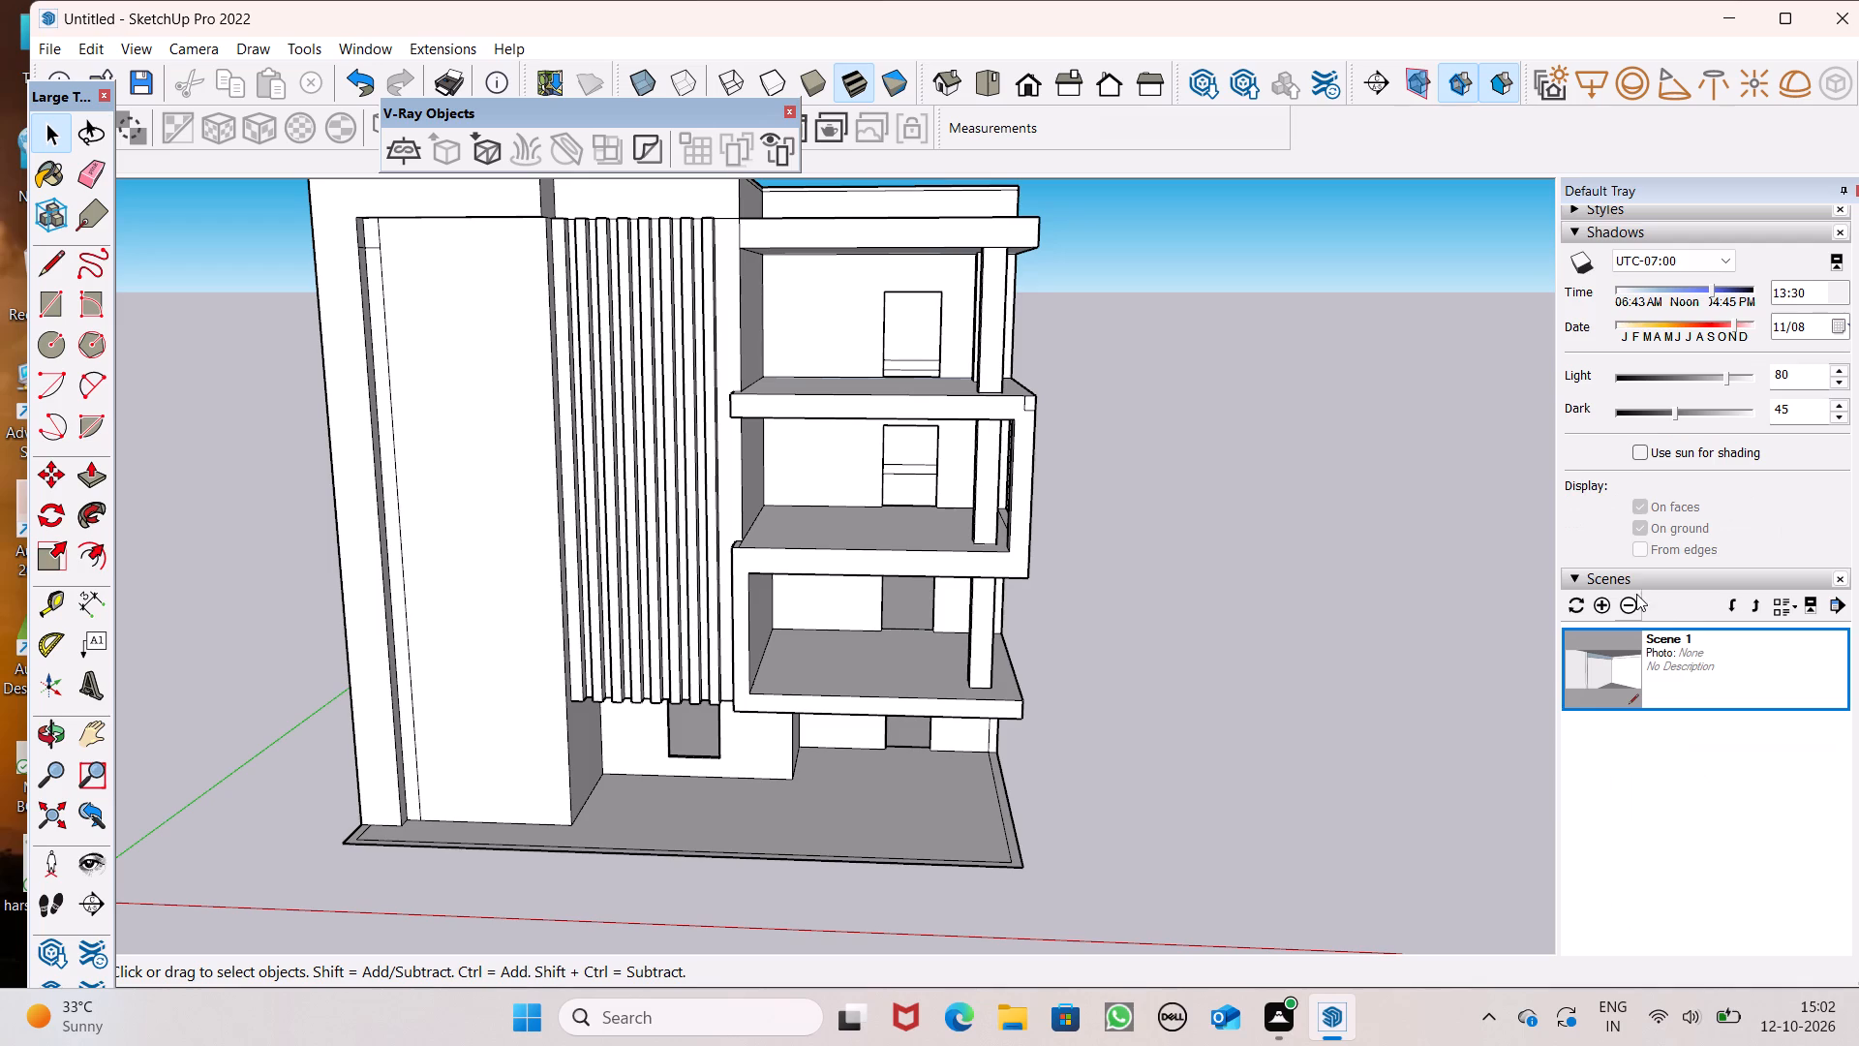
scroll(1636, 579, up, 1)
scroll(1636, 579, down, 7)
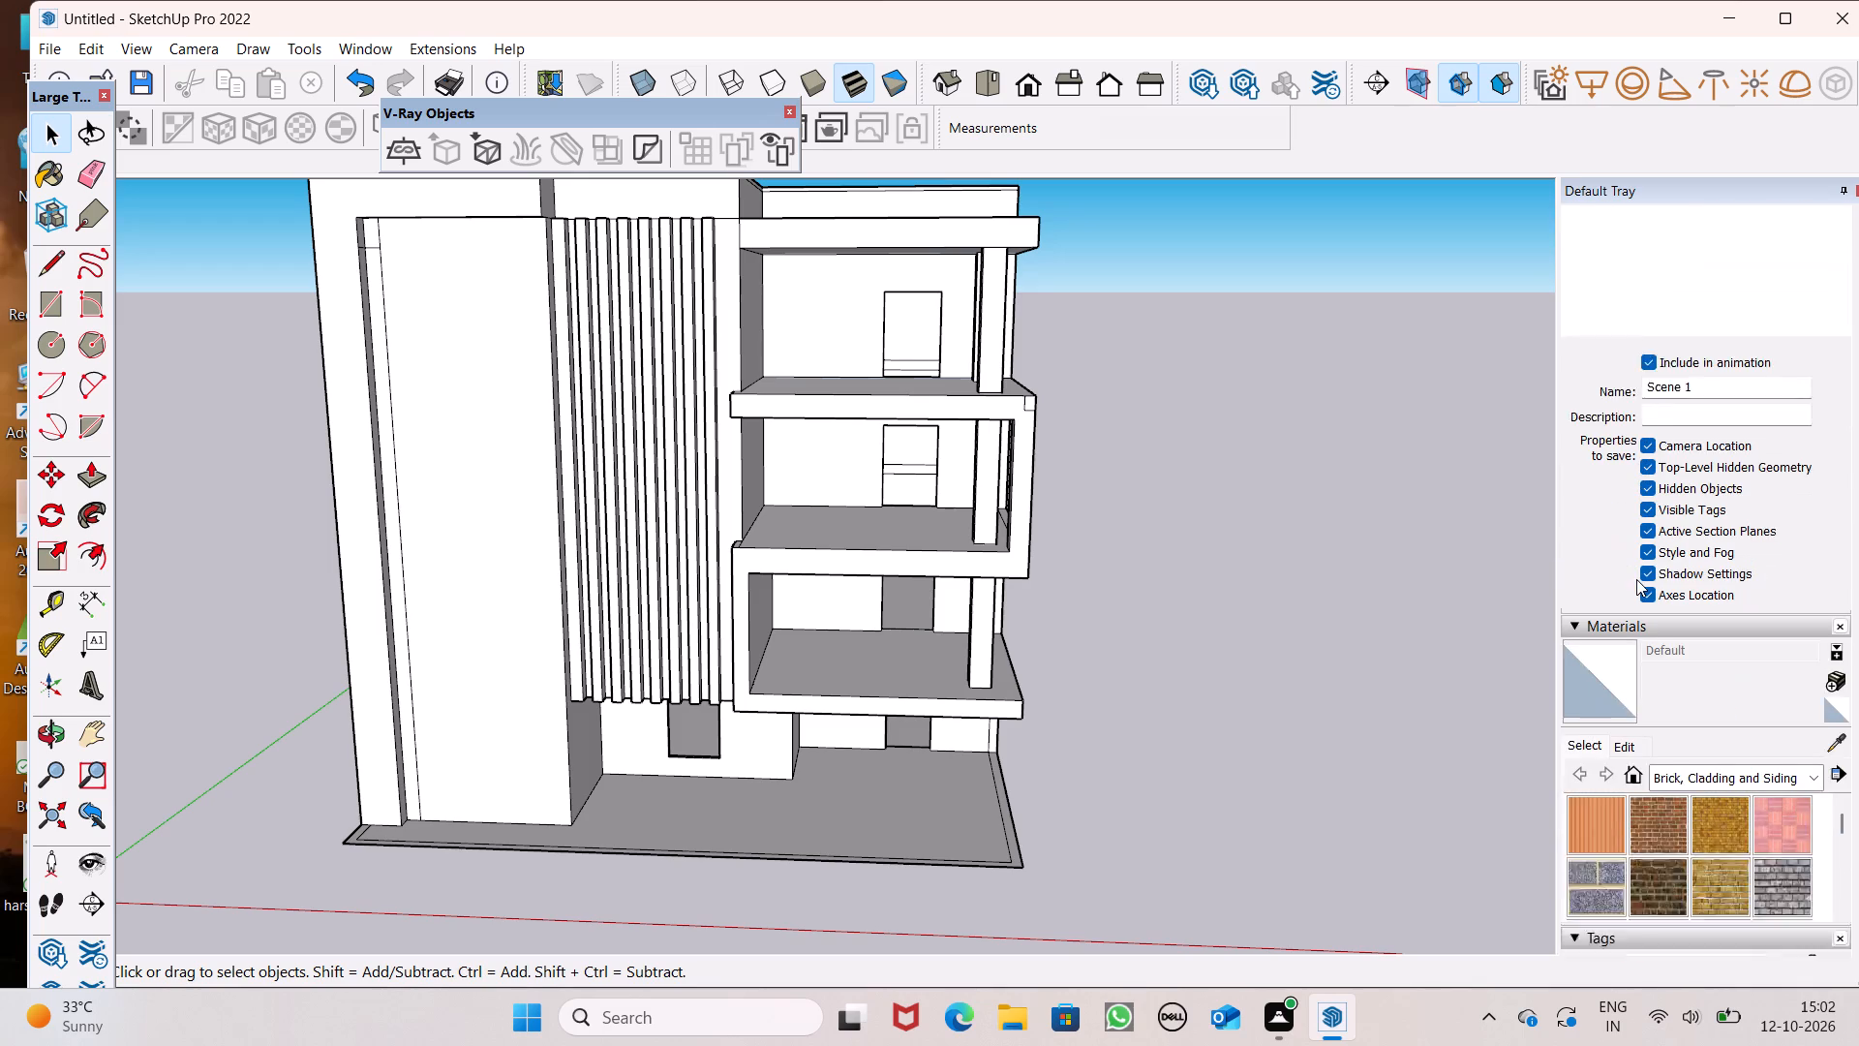
scroll(1636, 579, down, 2)
click(1715, 546)
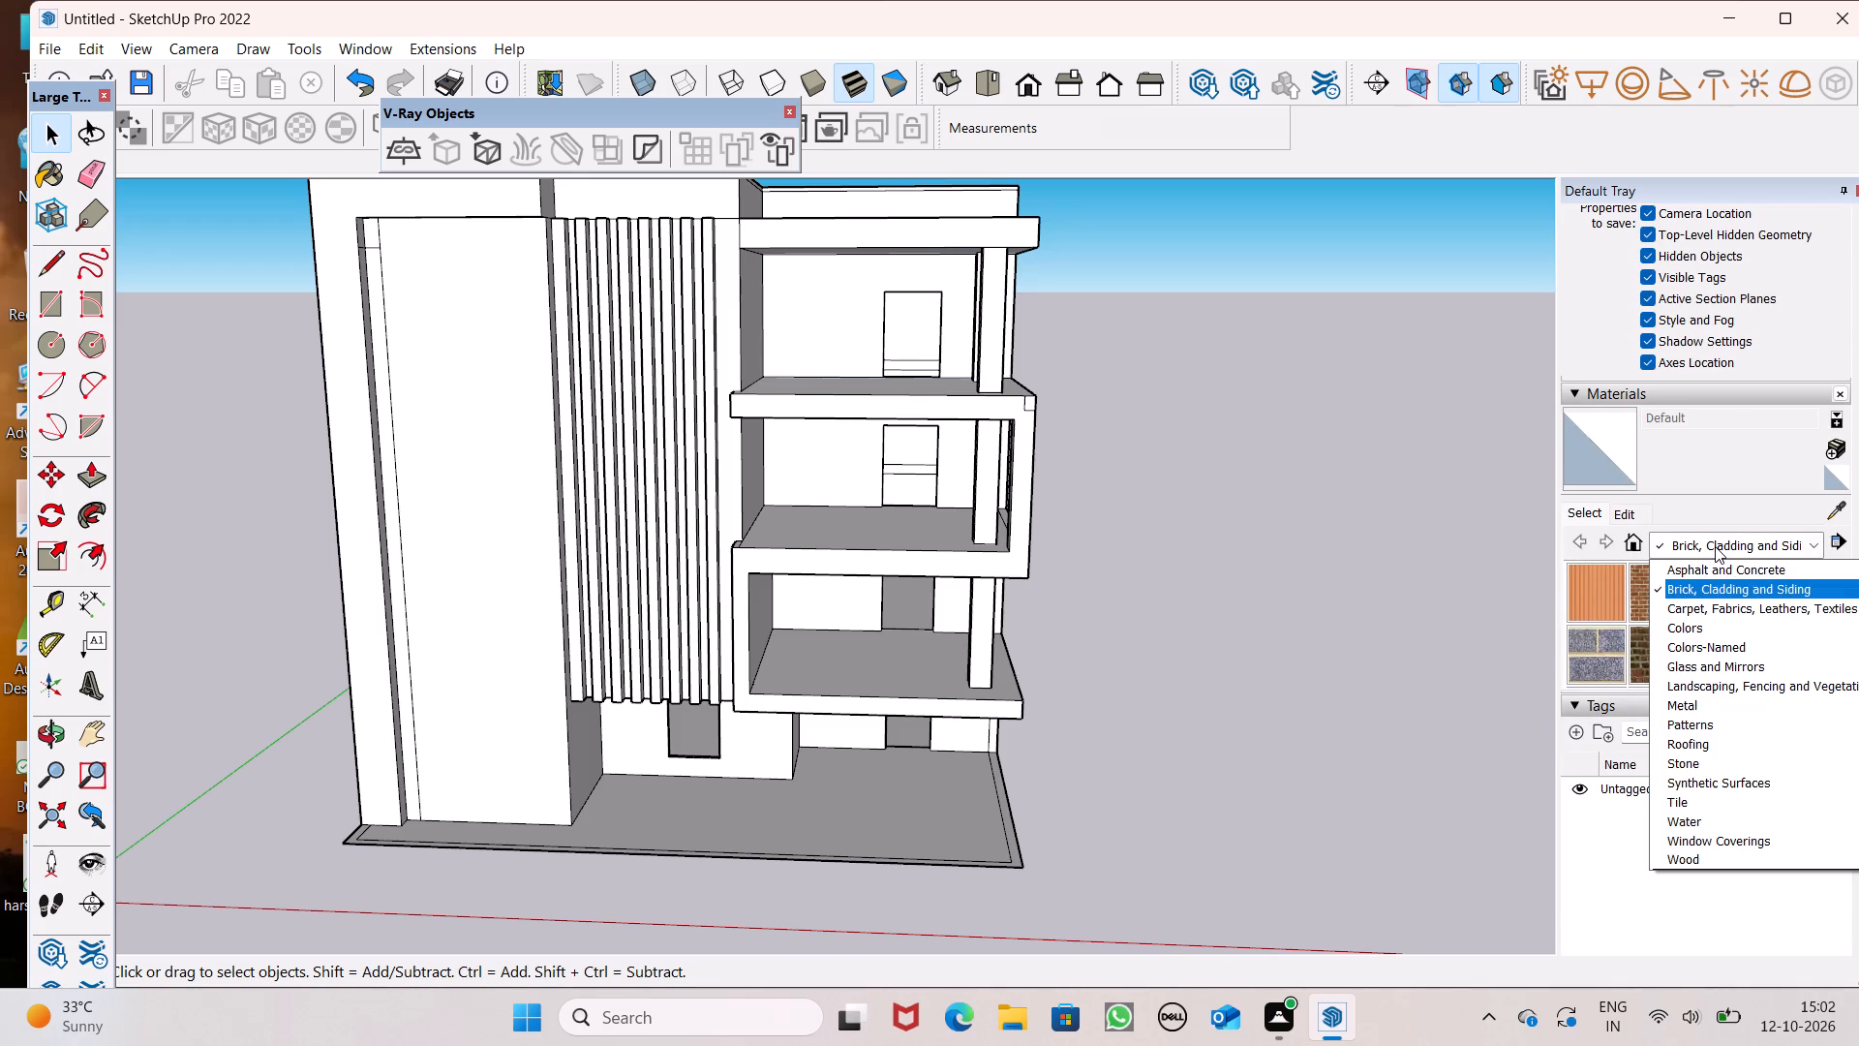
click(1679, 624)
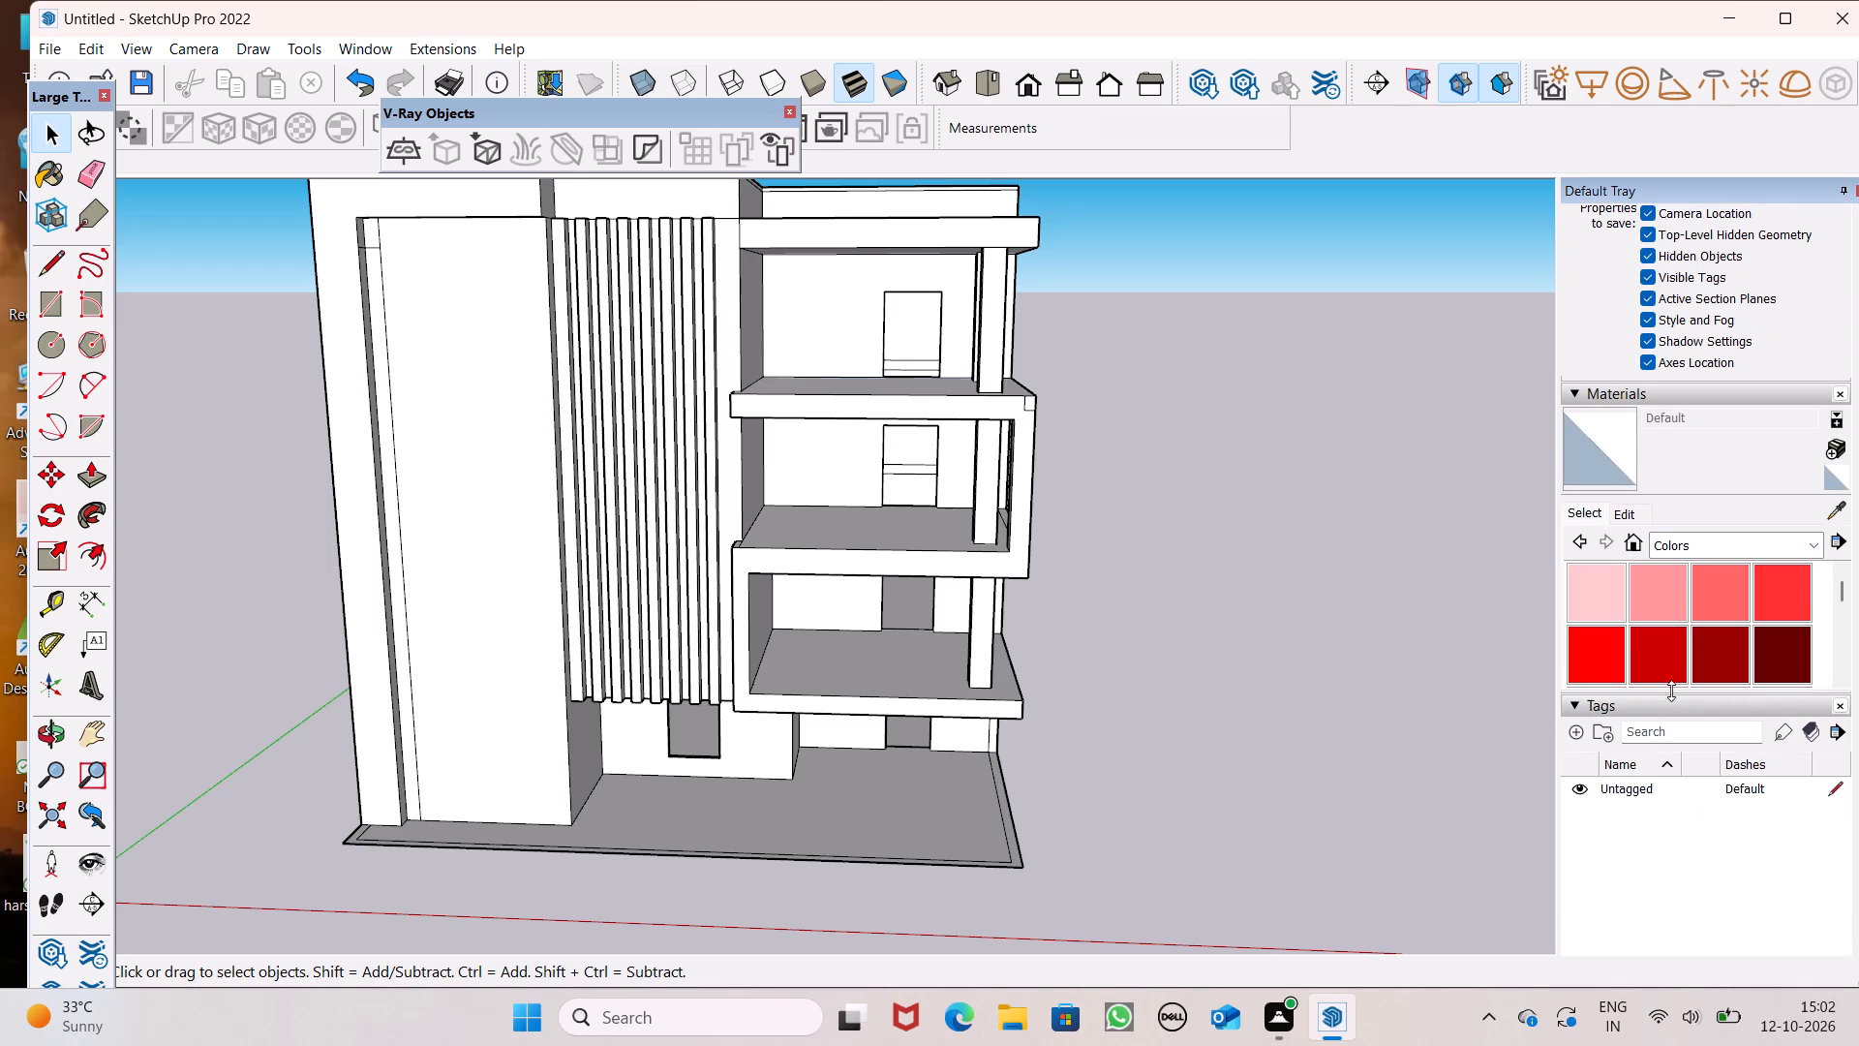
scroll(1667, 661, down, 10)
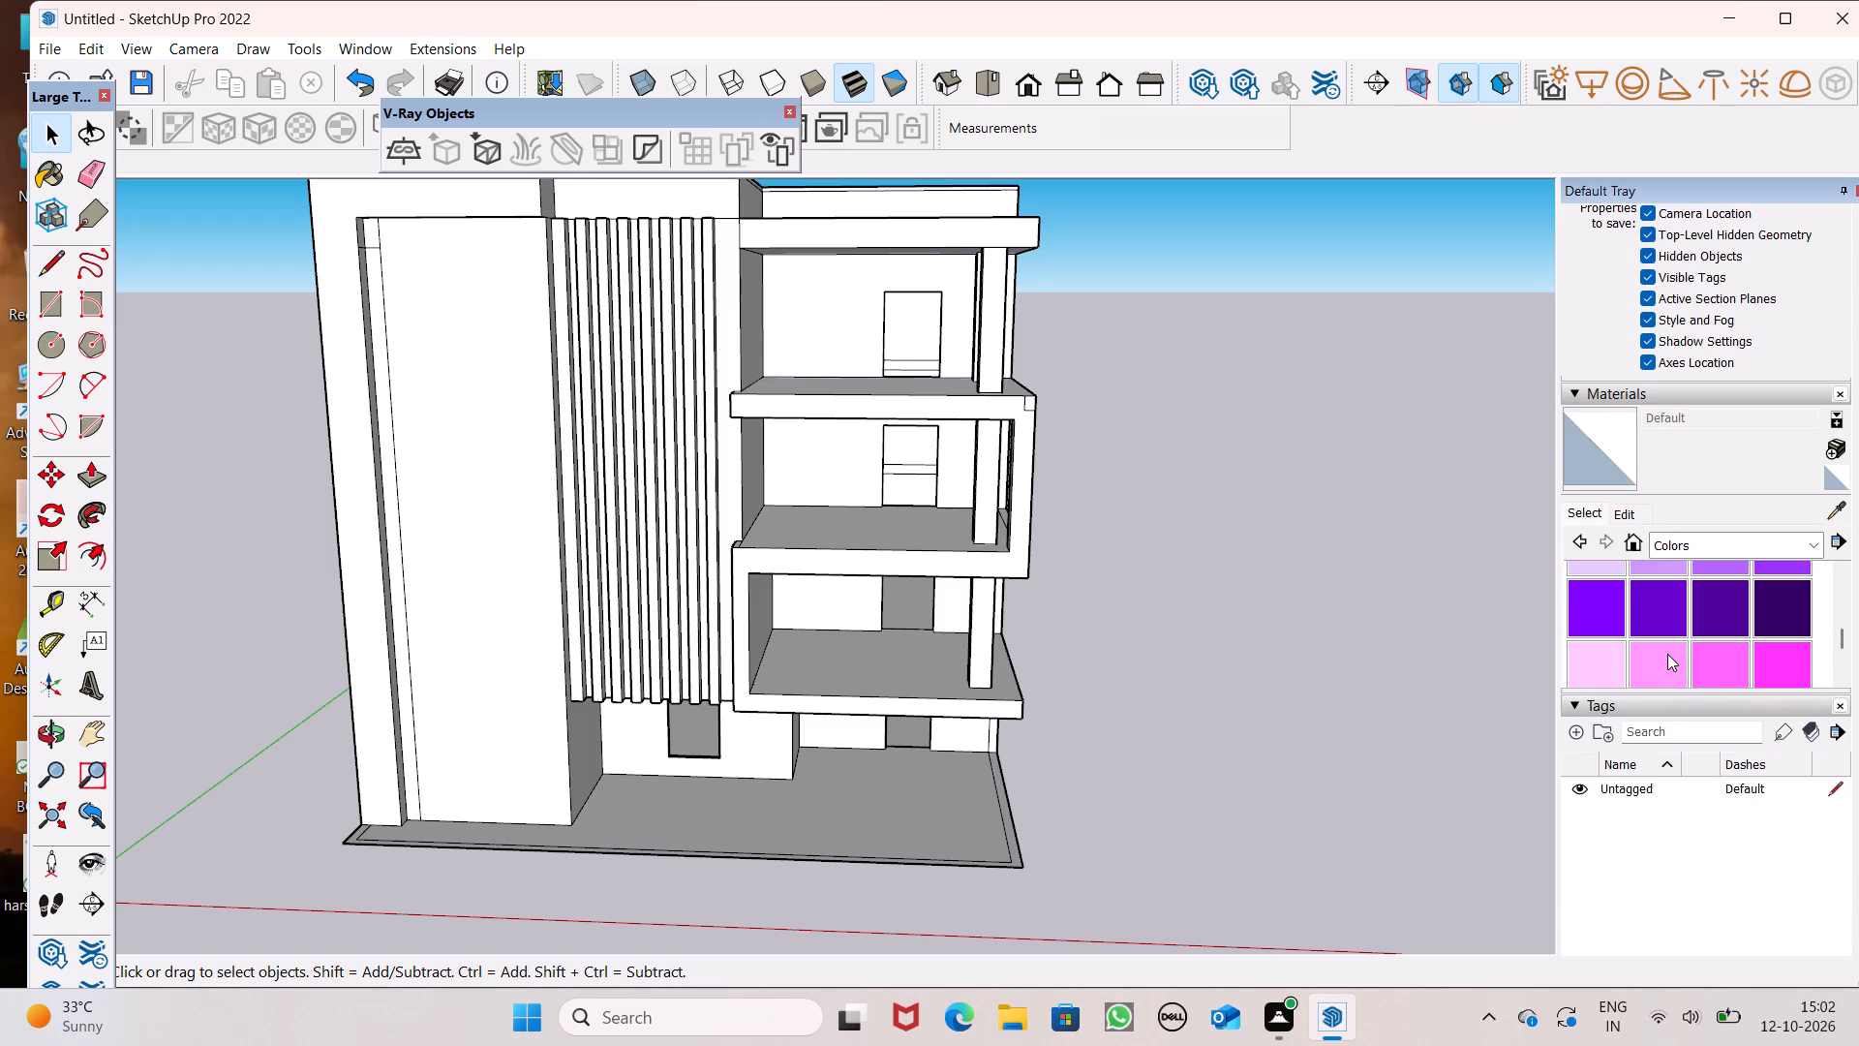
scroll(1667, 651, down, 4)
scroll(1669, 646, up, 1)
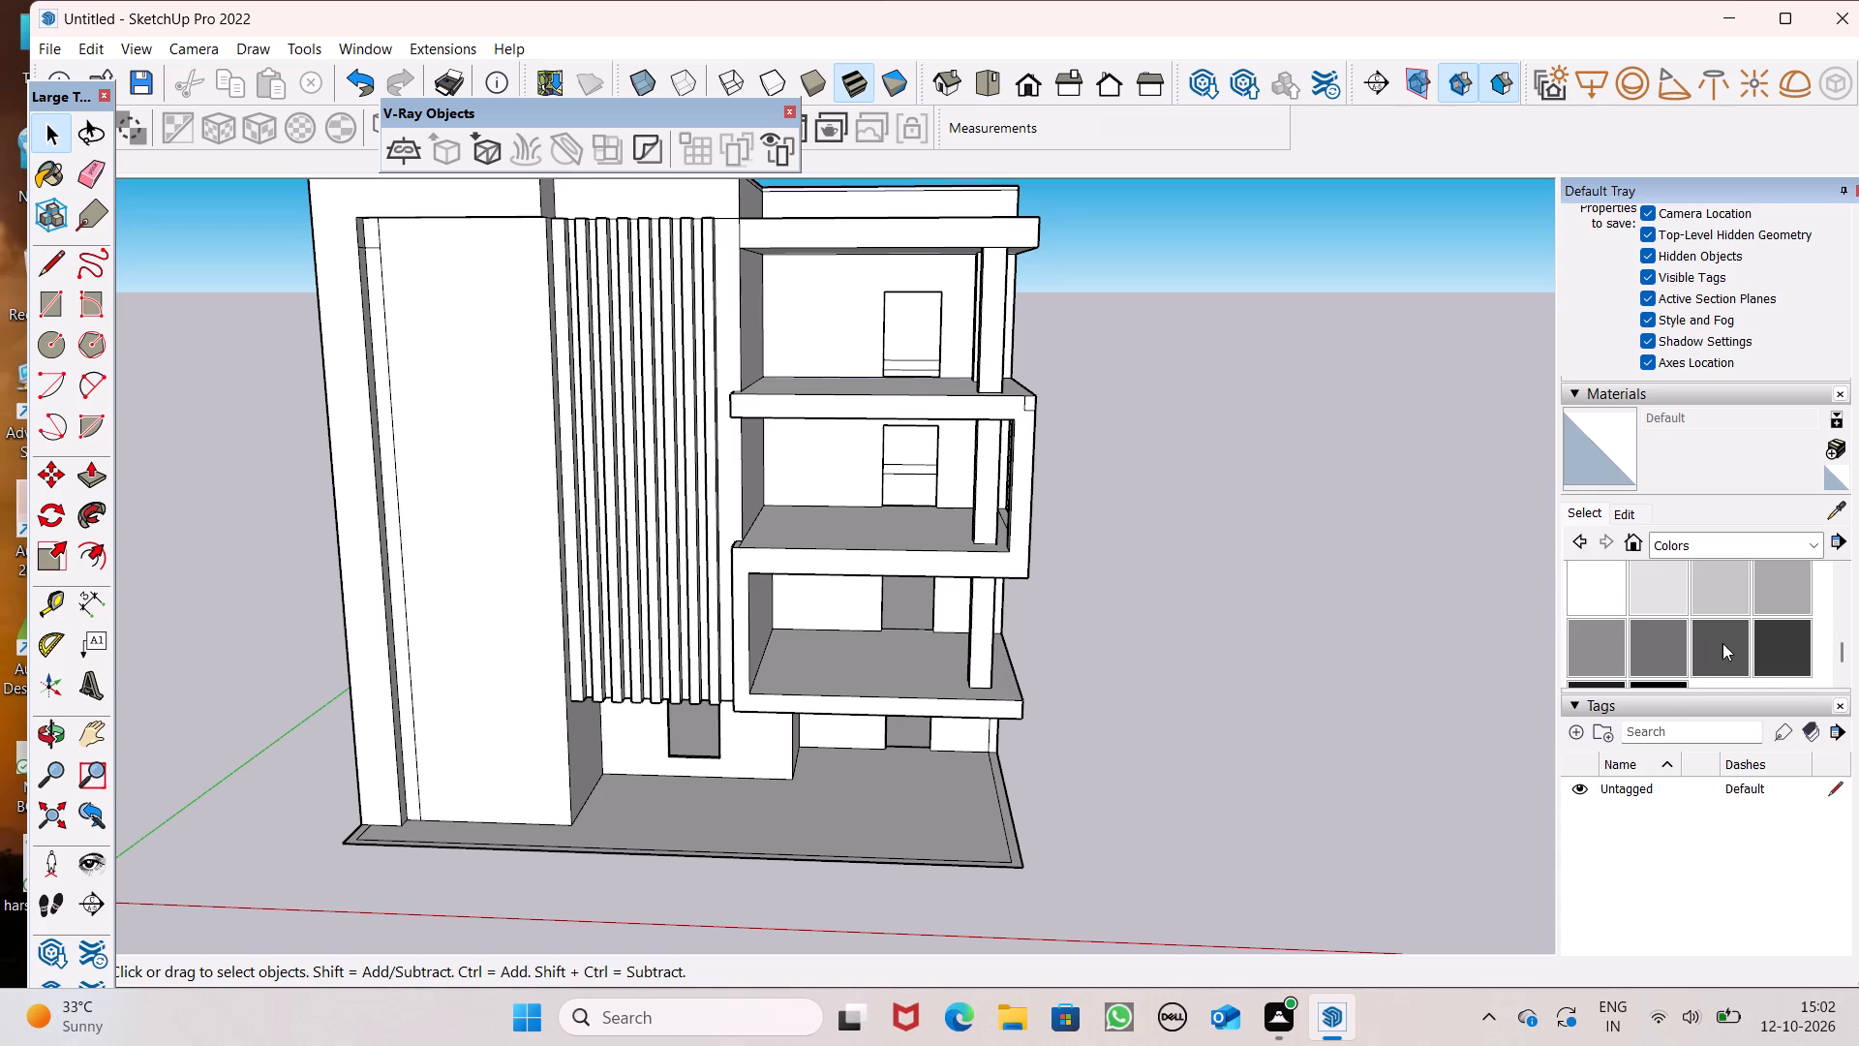
click(1726, 642)
scroll(584, 539, up, 3)
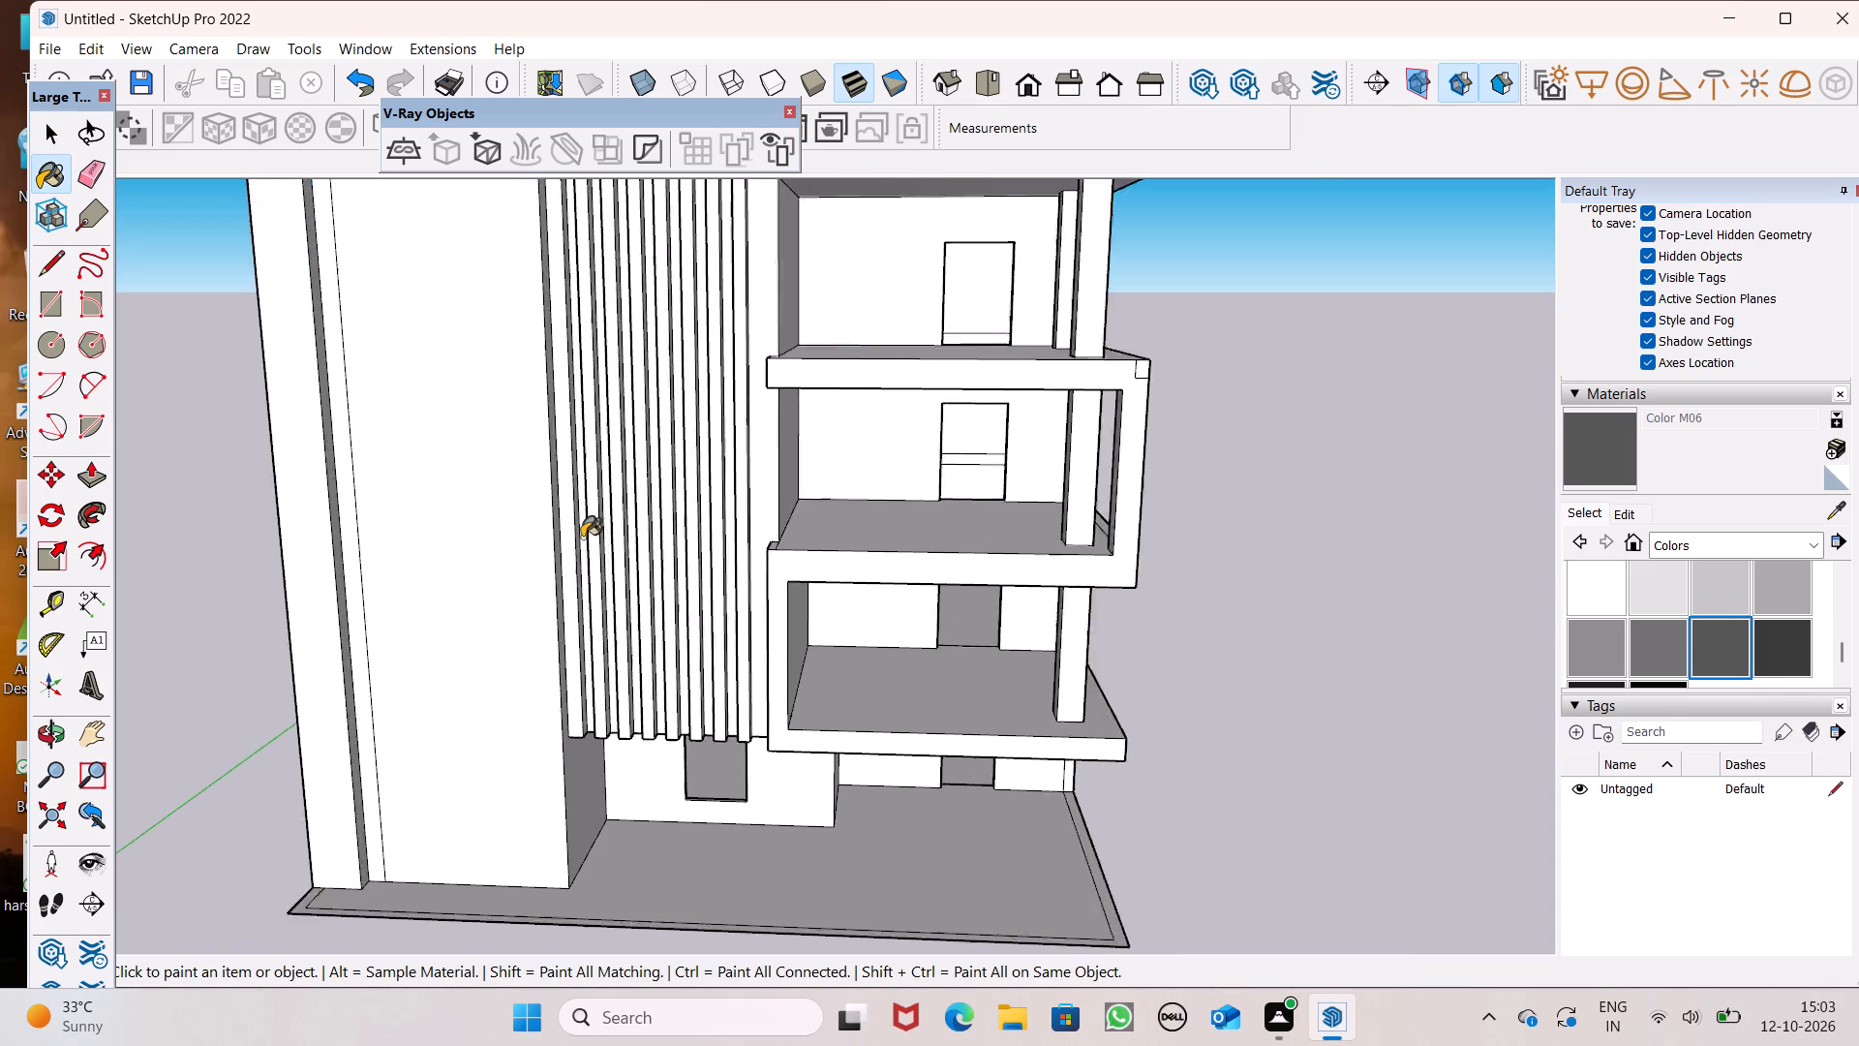
scroll(582, 538, up, 5)
click(552, 565)
click(596, 553)
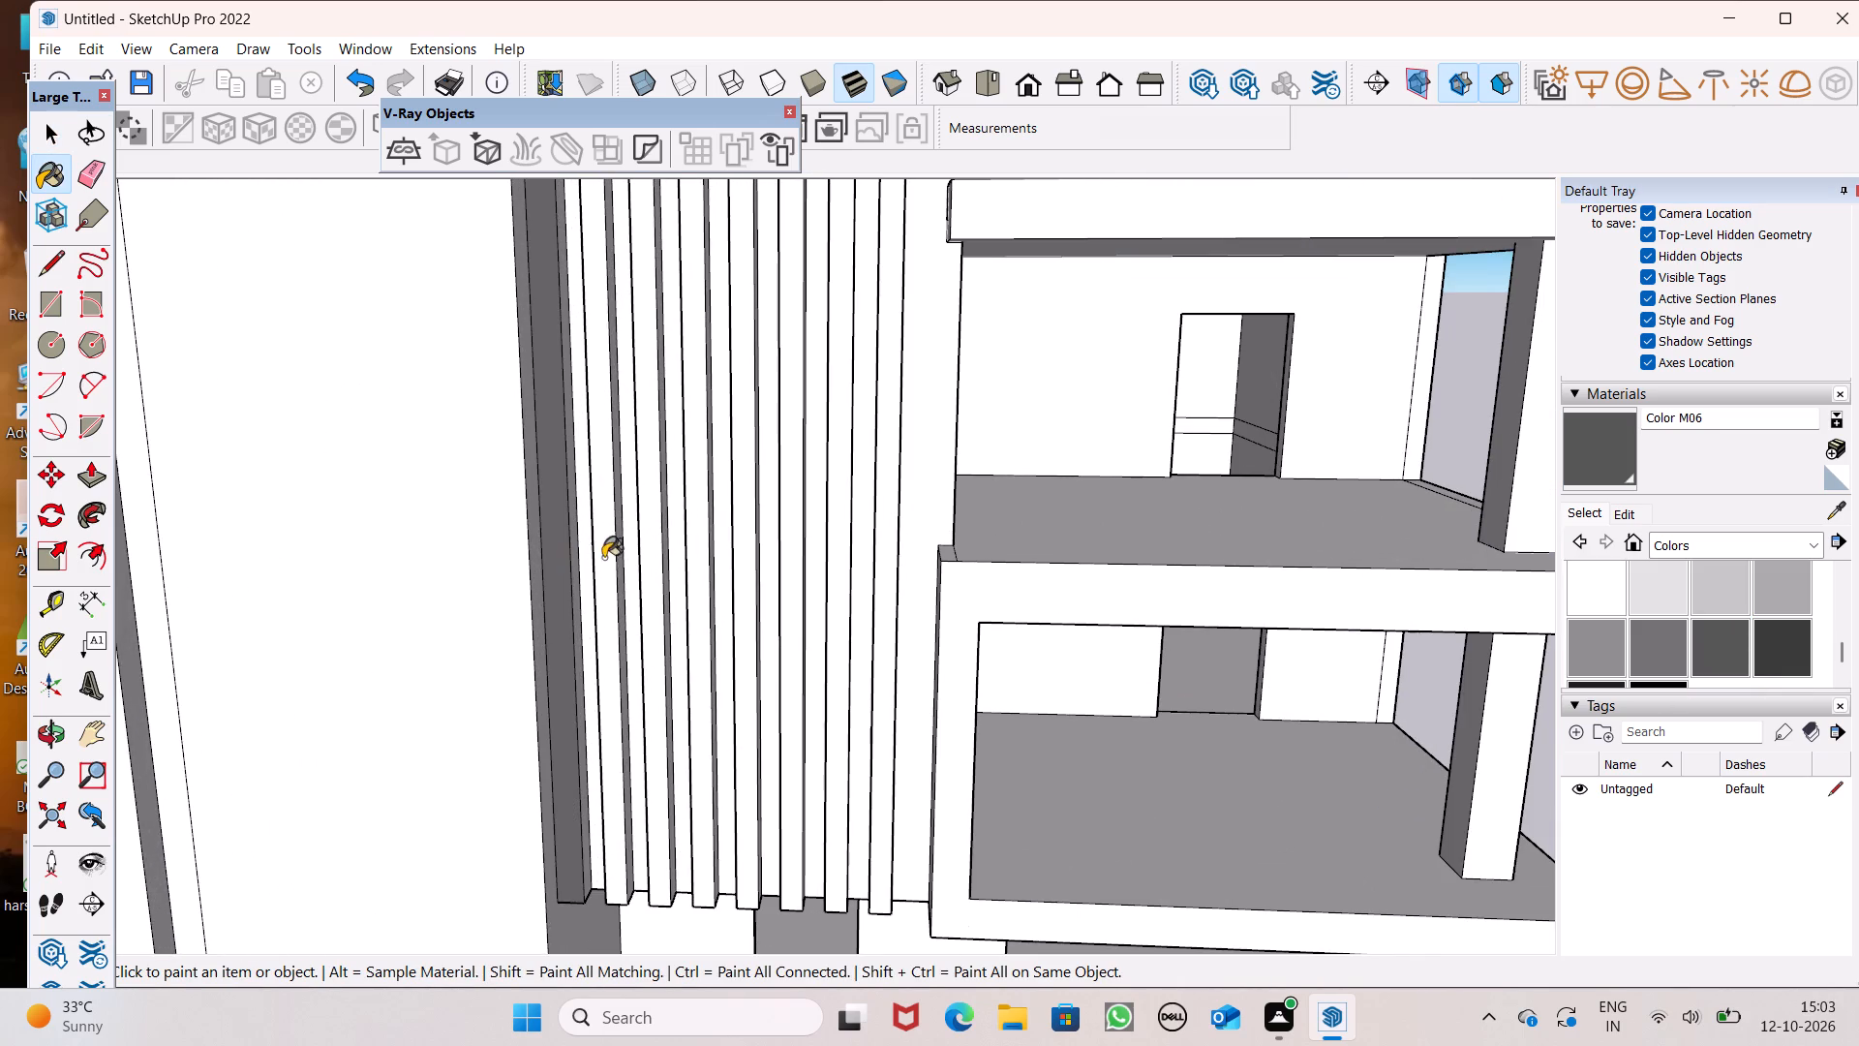
Paint the balcony-facing side of the slat nearest the plain wall with Color M06.
scroll(613, 563, down, 3)
middle_drag(654, 589, 648, 738)
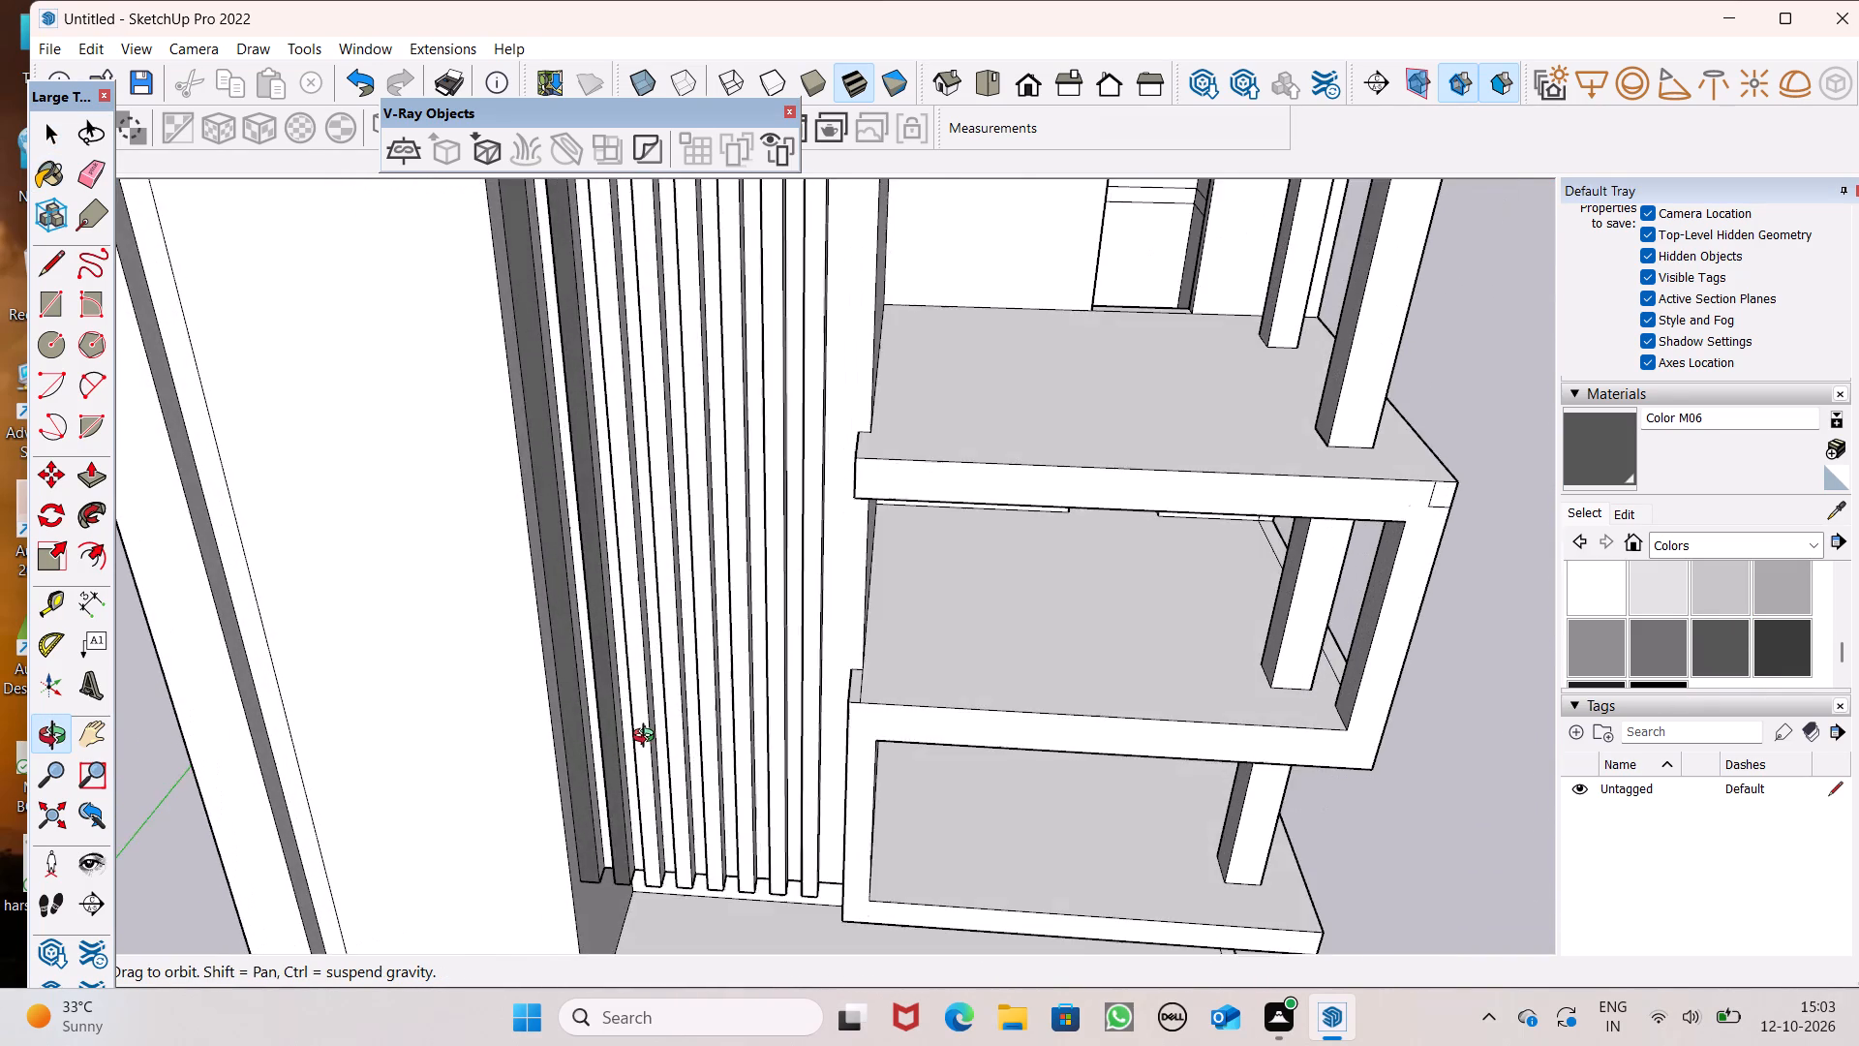
middle_drag(648, 738, 662, 716)
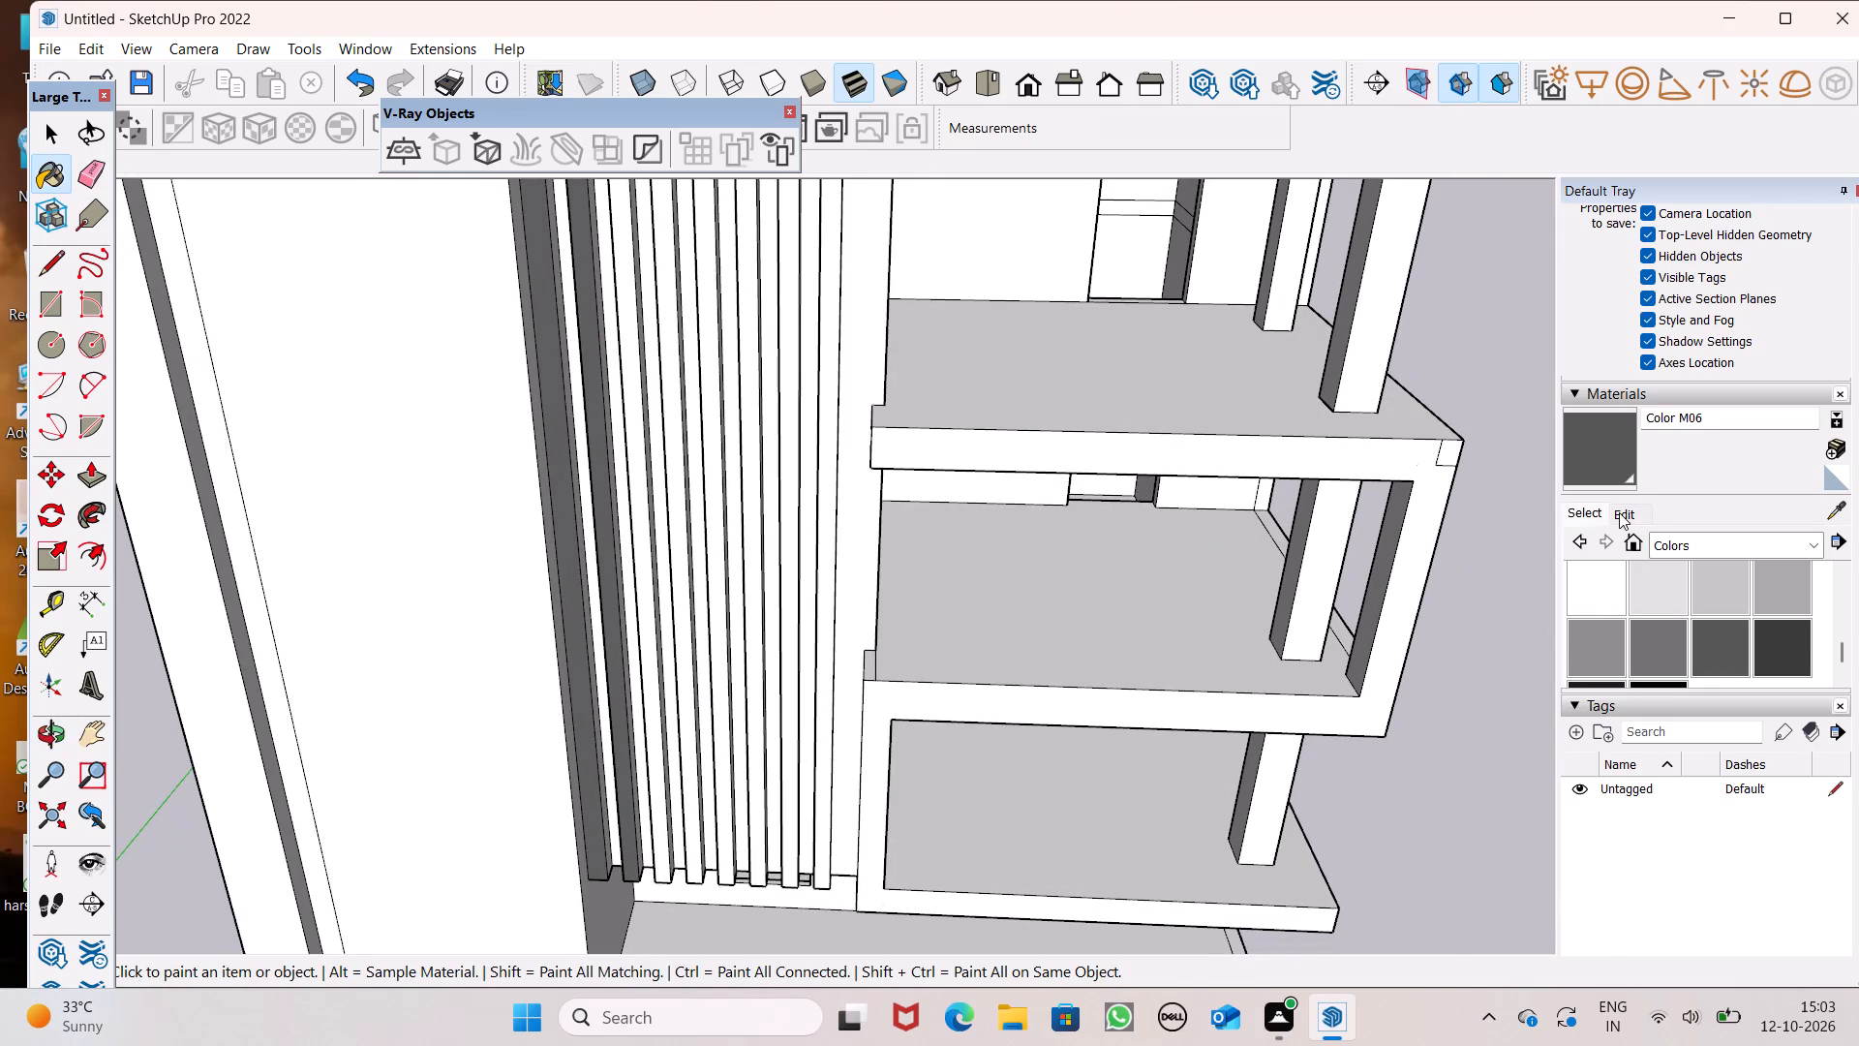
click(1619, 512)
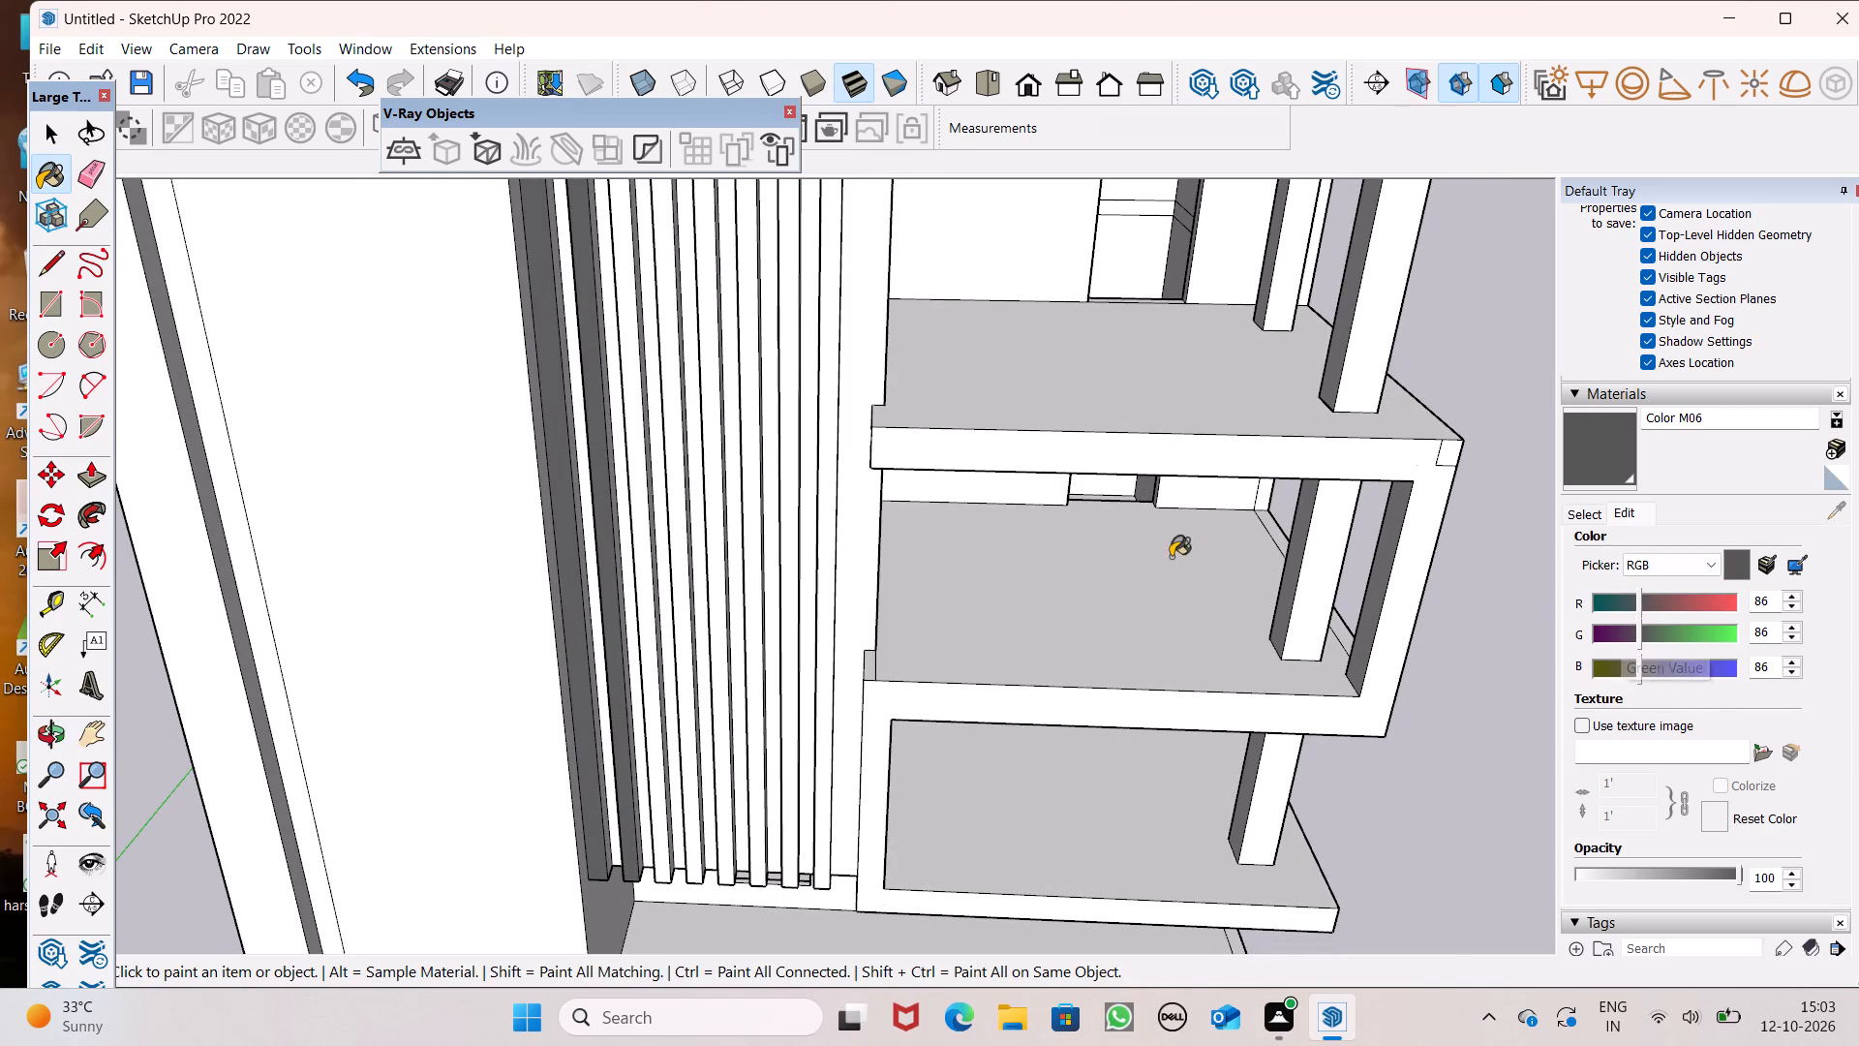
scroll(1149, 546, down, 5)
scroll(1149, 546, up, 1)
scroll(1148, 546, down, 1)
middle_drag(1023, 572, 842, 520)
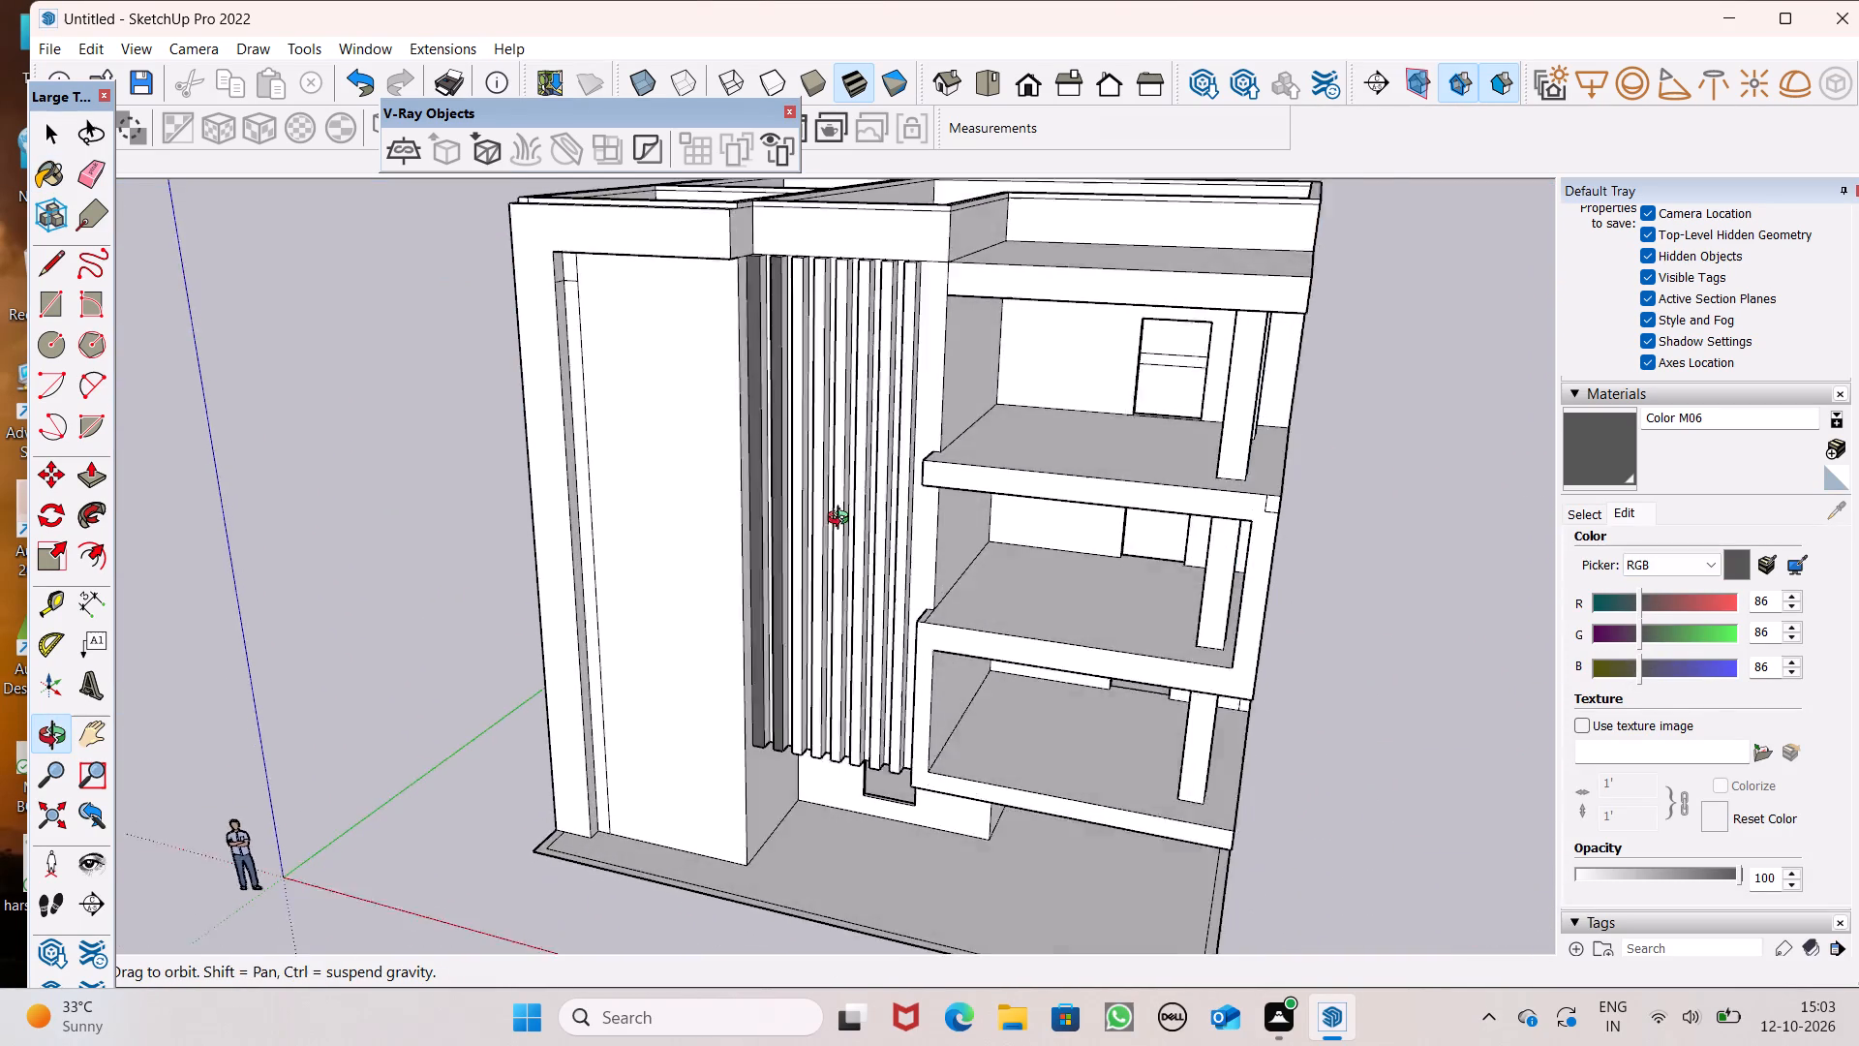
middle_drag(842, 520, 830, 526)
scroll(780, 571, up, 9)
middle_drag(767, 587, 683, 611)
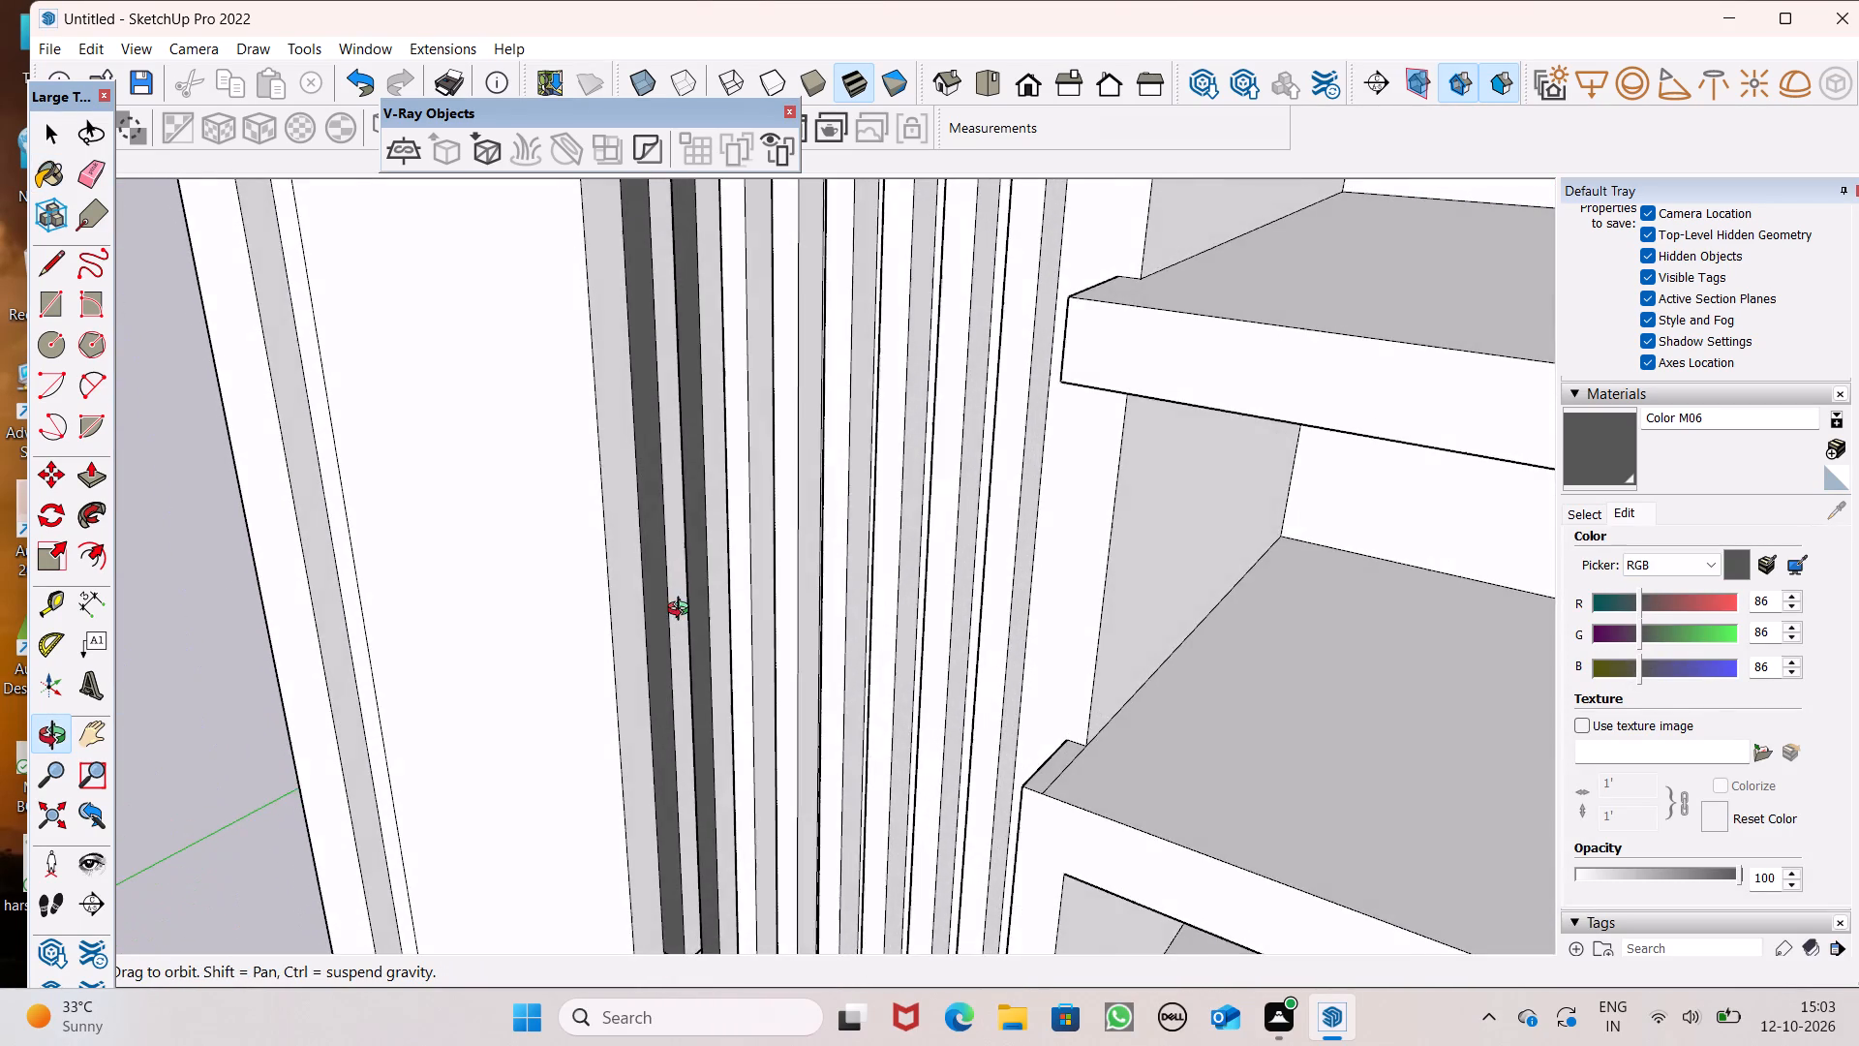
middle_drag(683, 611, 877, 629)
scroll(844, 615, up, 5)
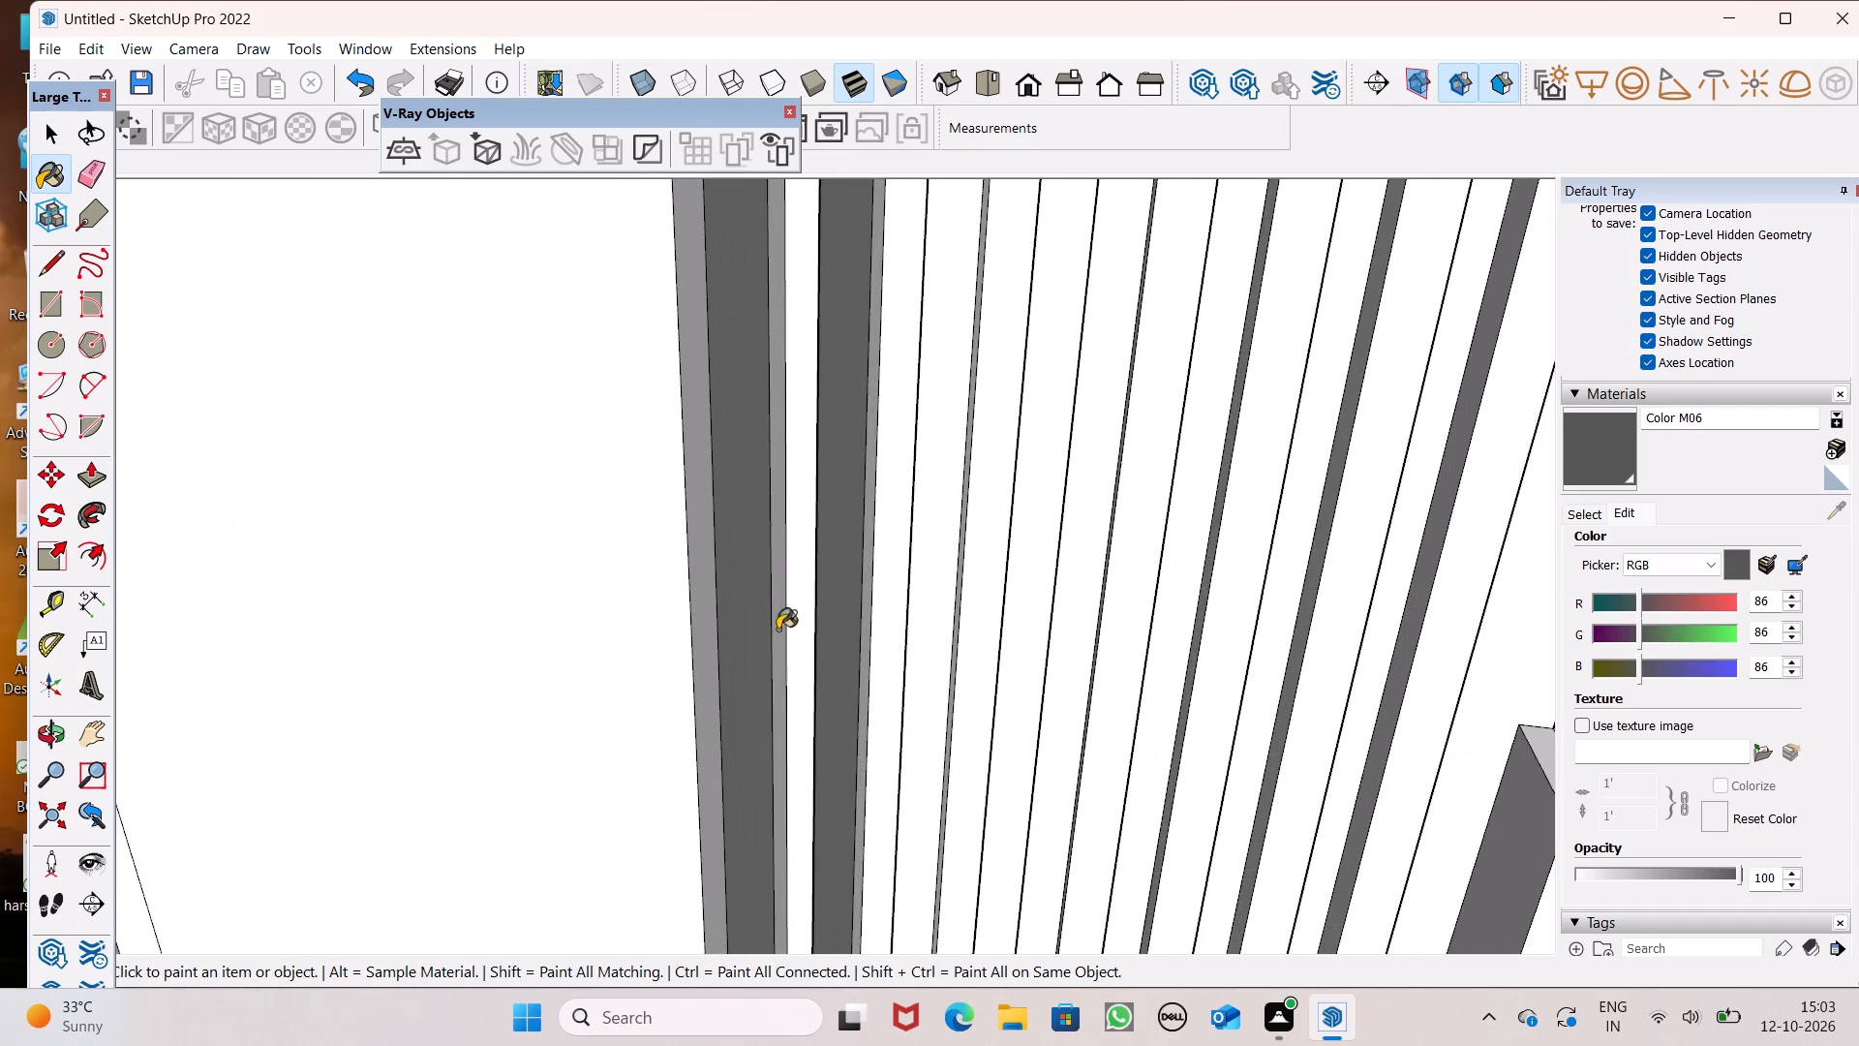
middle_drag(776, 630, 674, 653)
scroll(674, 653, up, 8)
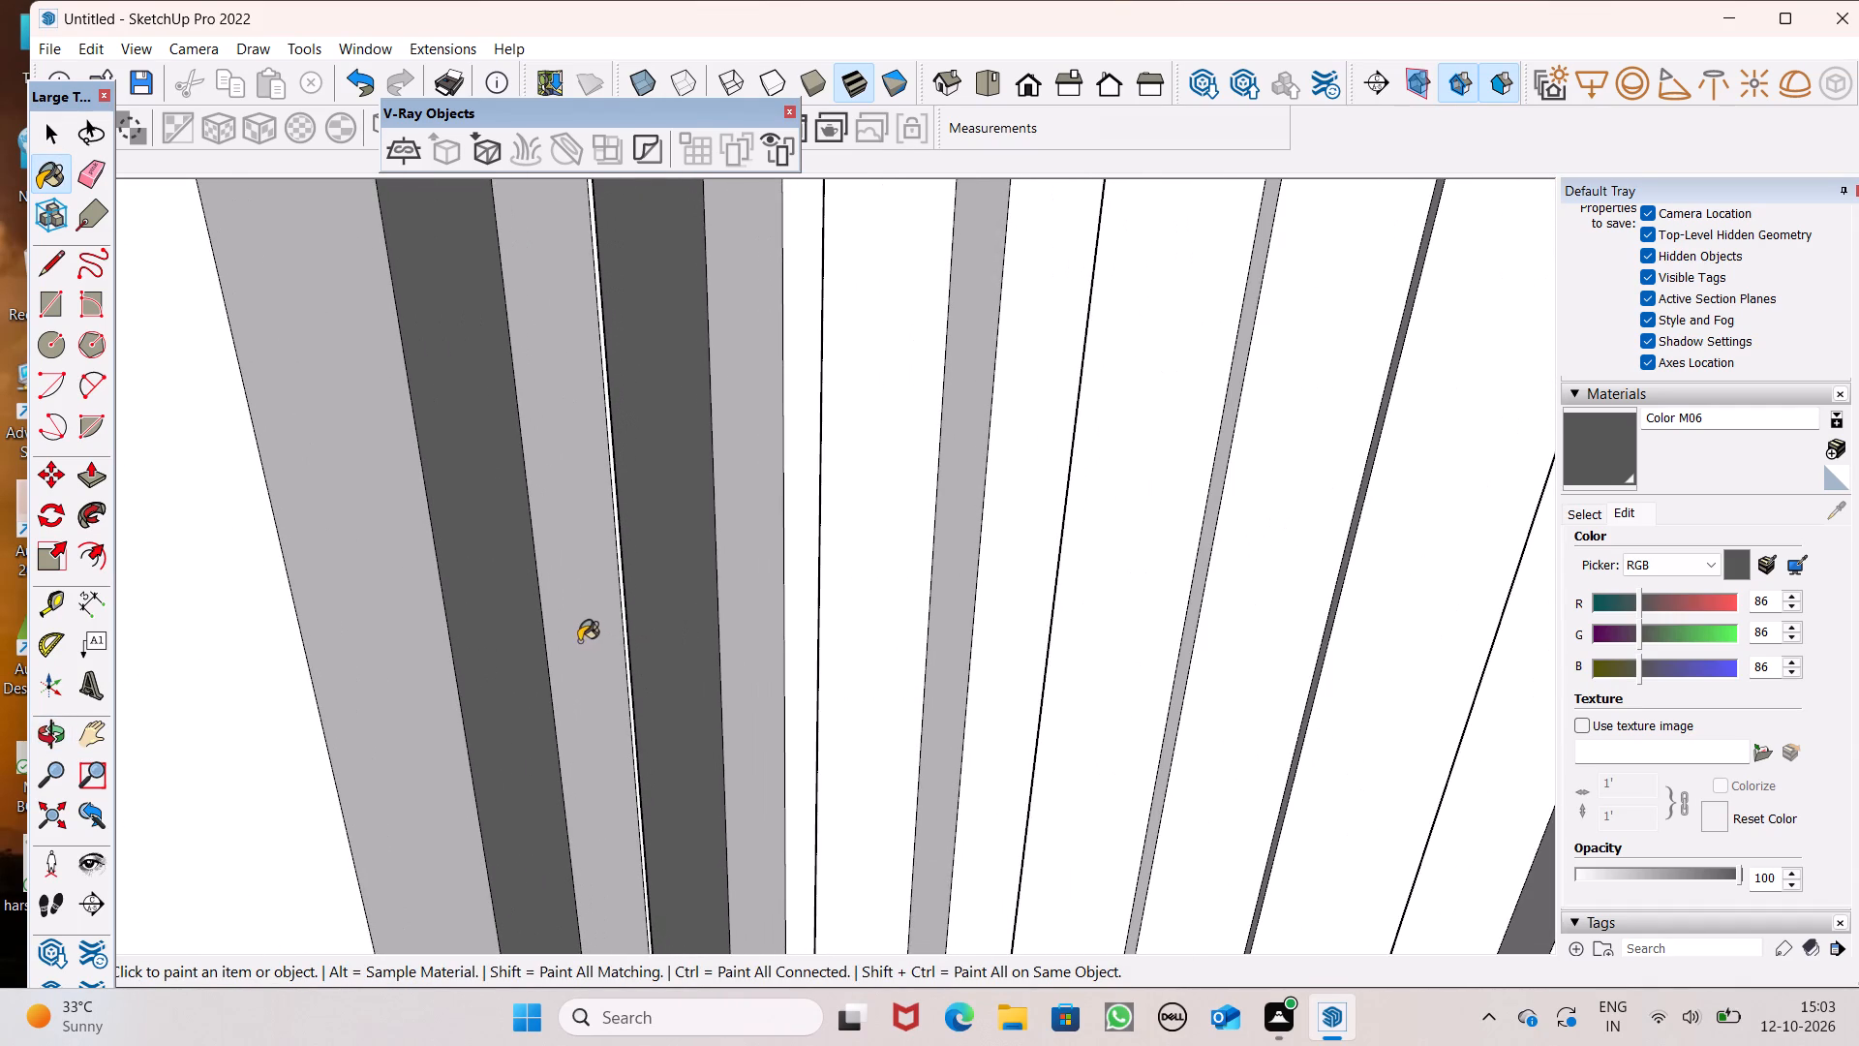
click(606, 632)
scroll(616, 624, down, 5)
middle_drag(624, 623, 839, 543)
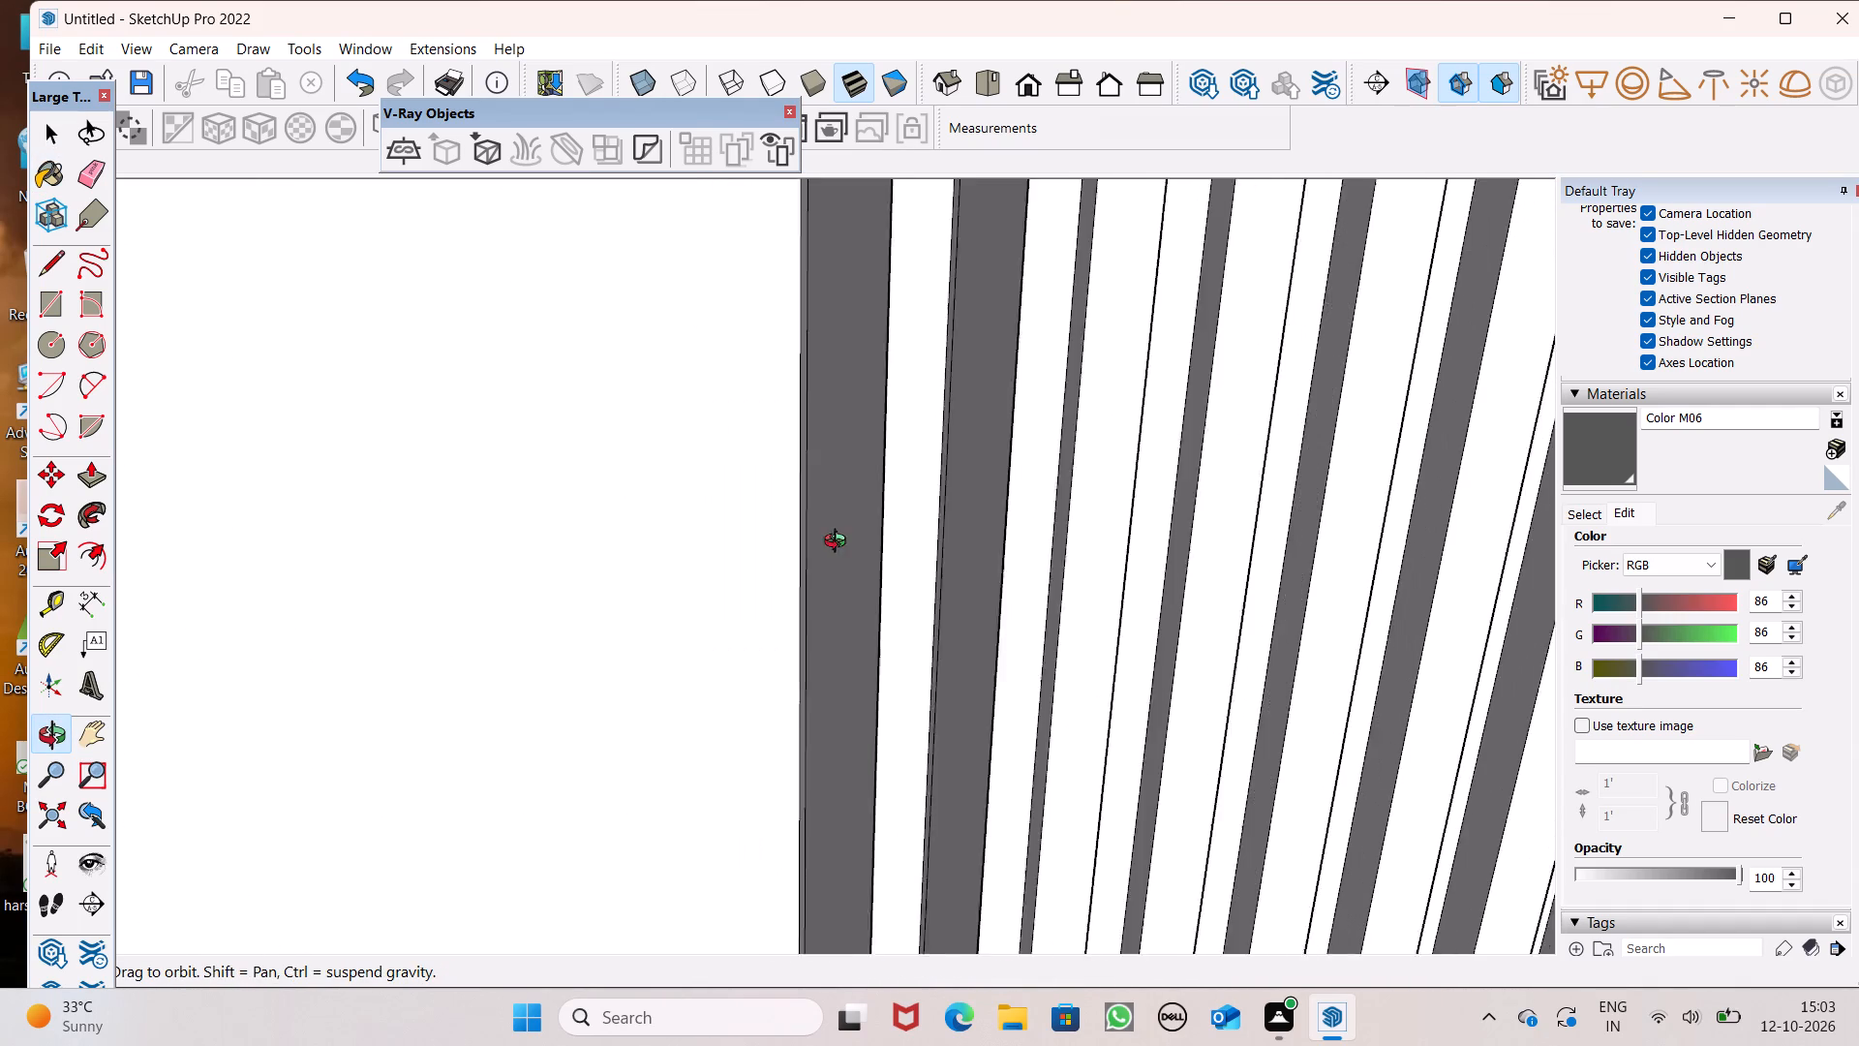
middle_drag(839, 543, 840, 550)
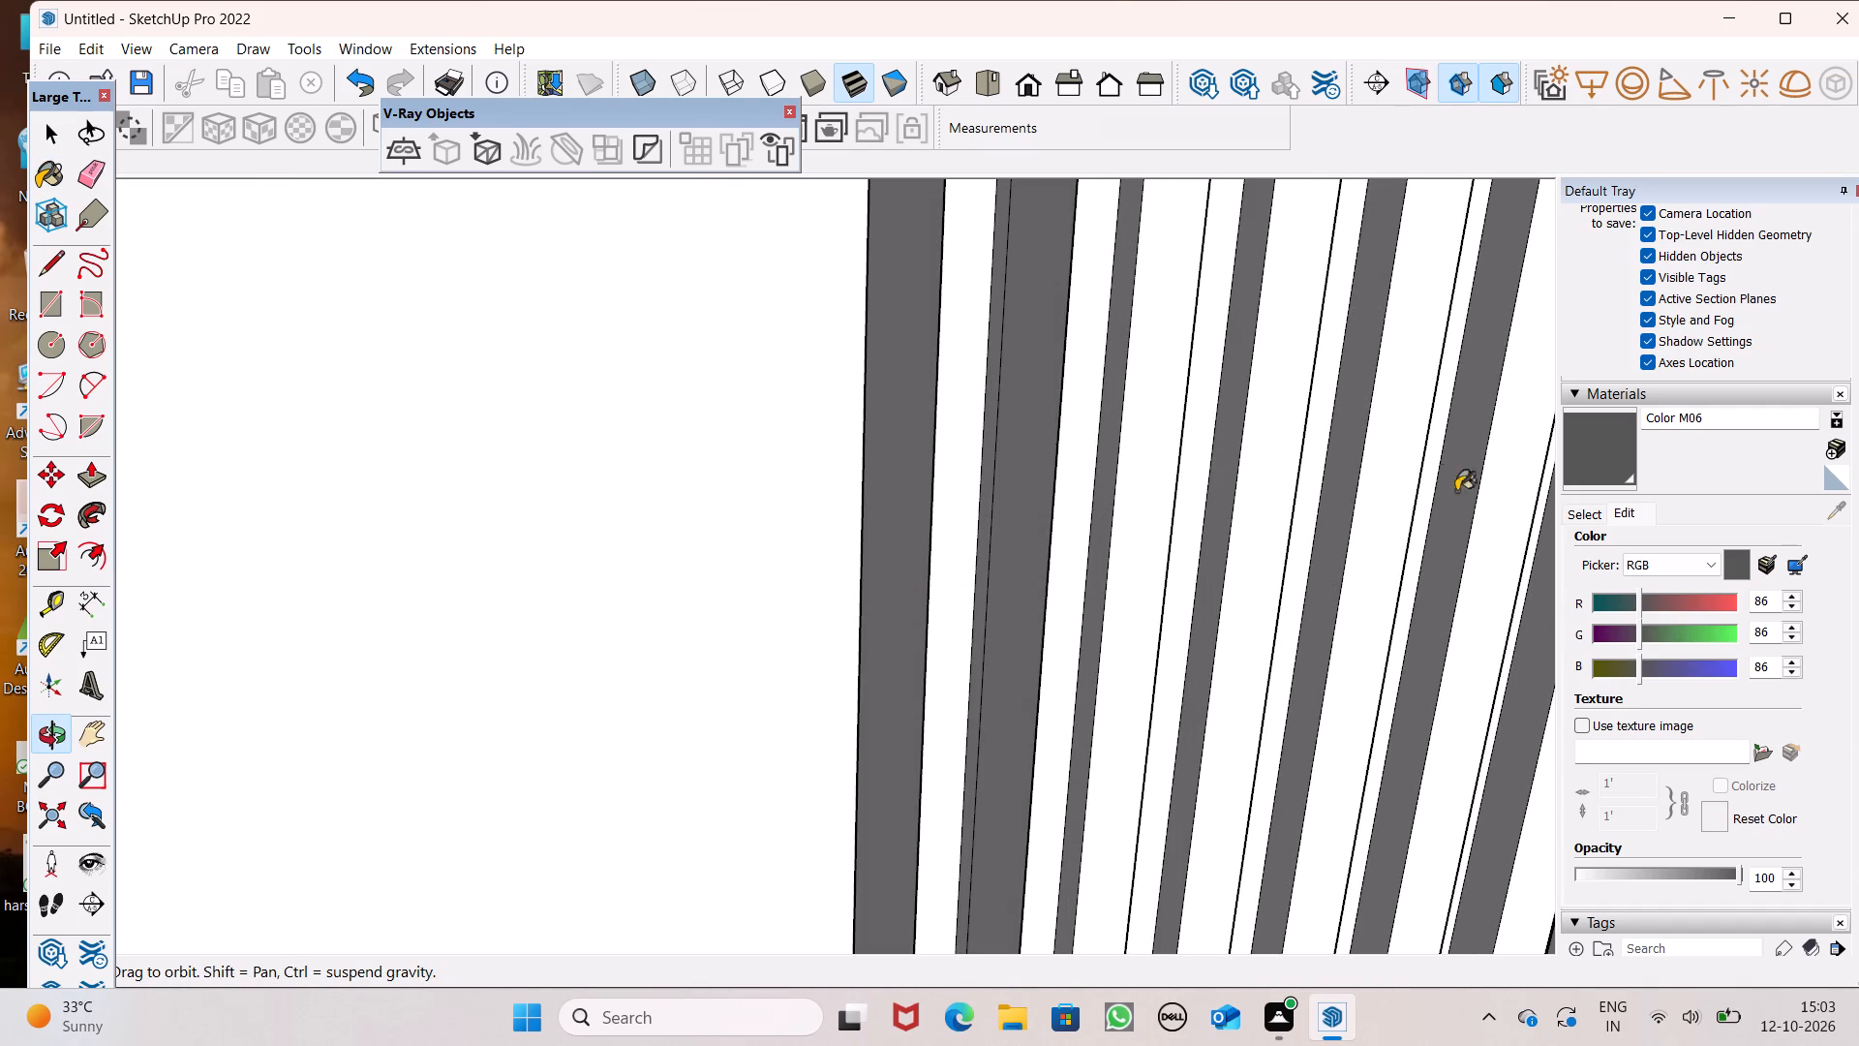
click(1574, 520)
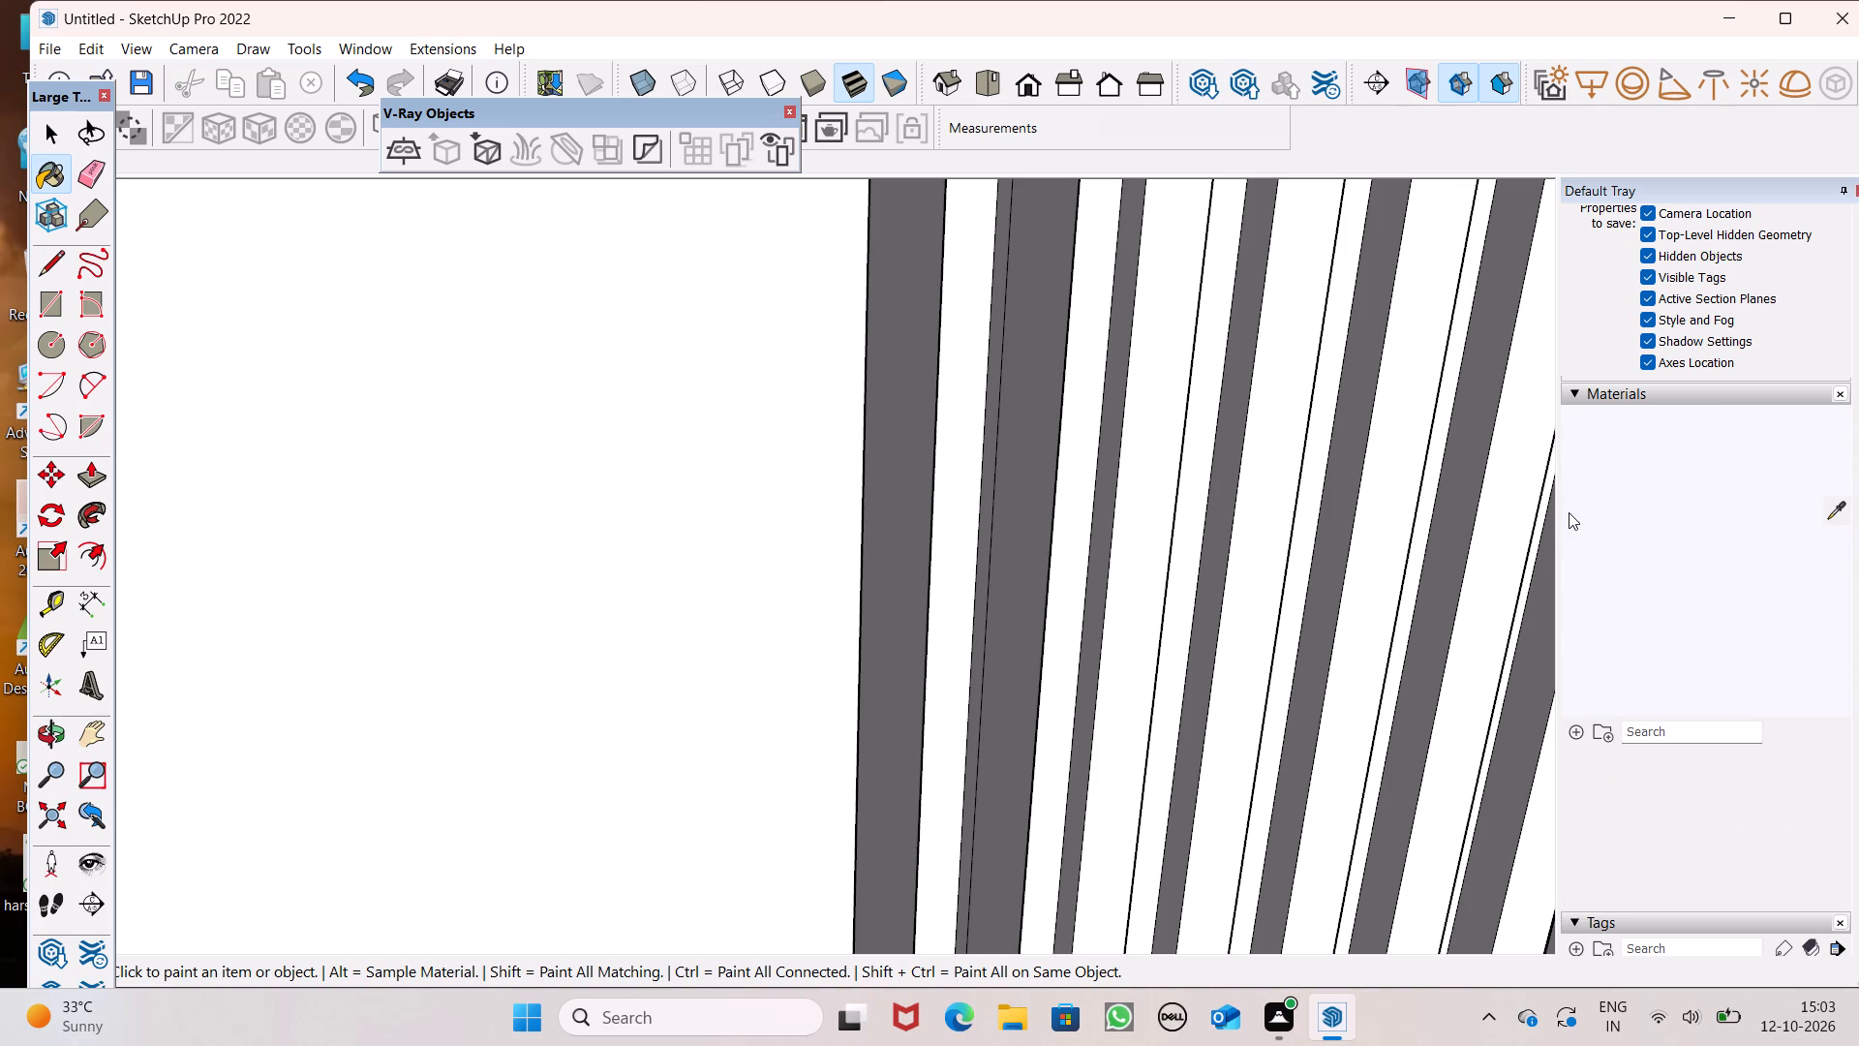
click(1568, 511)
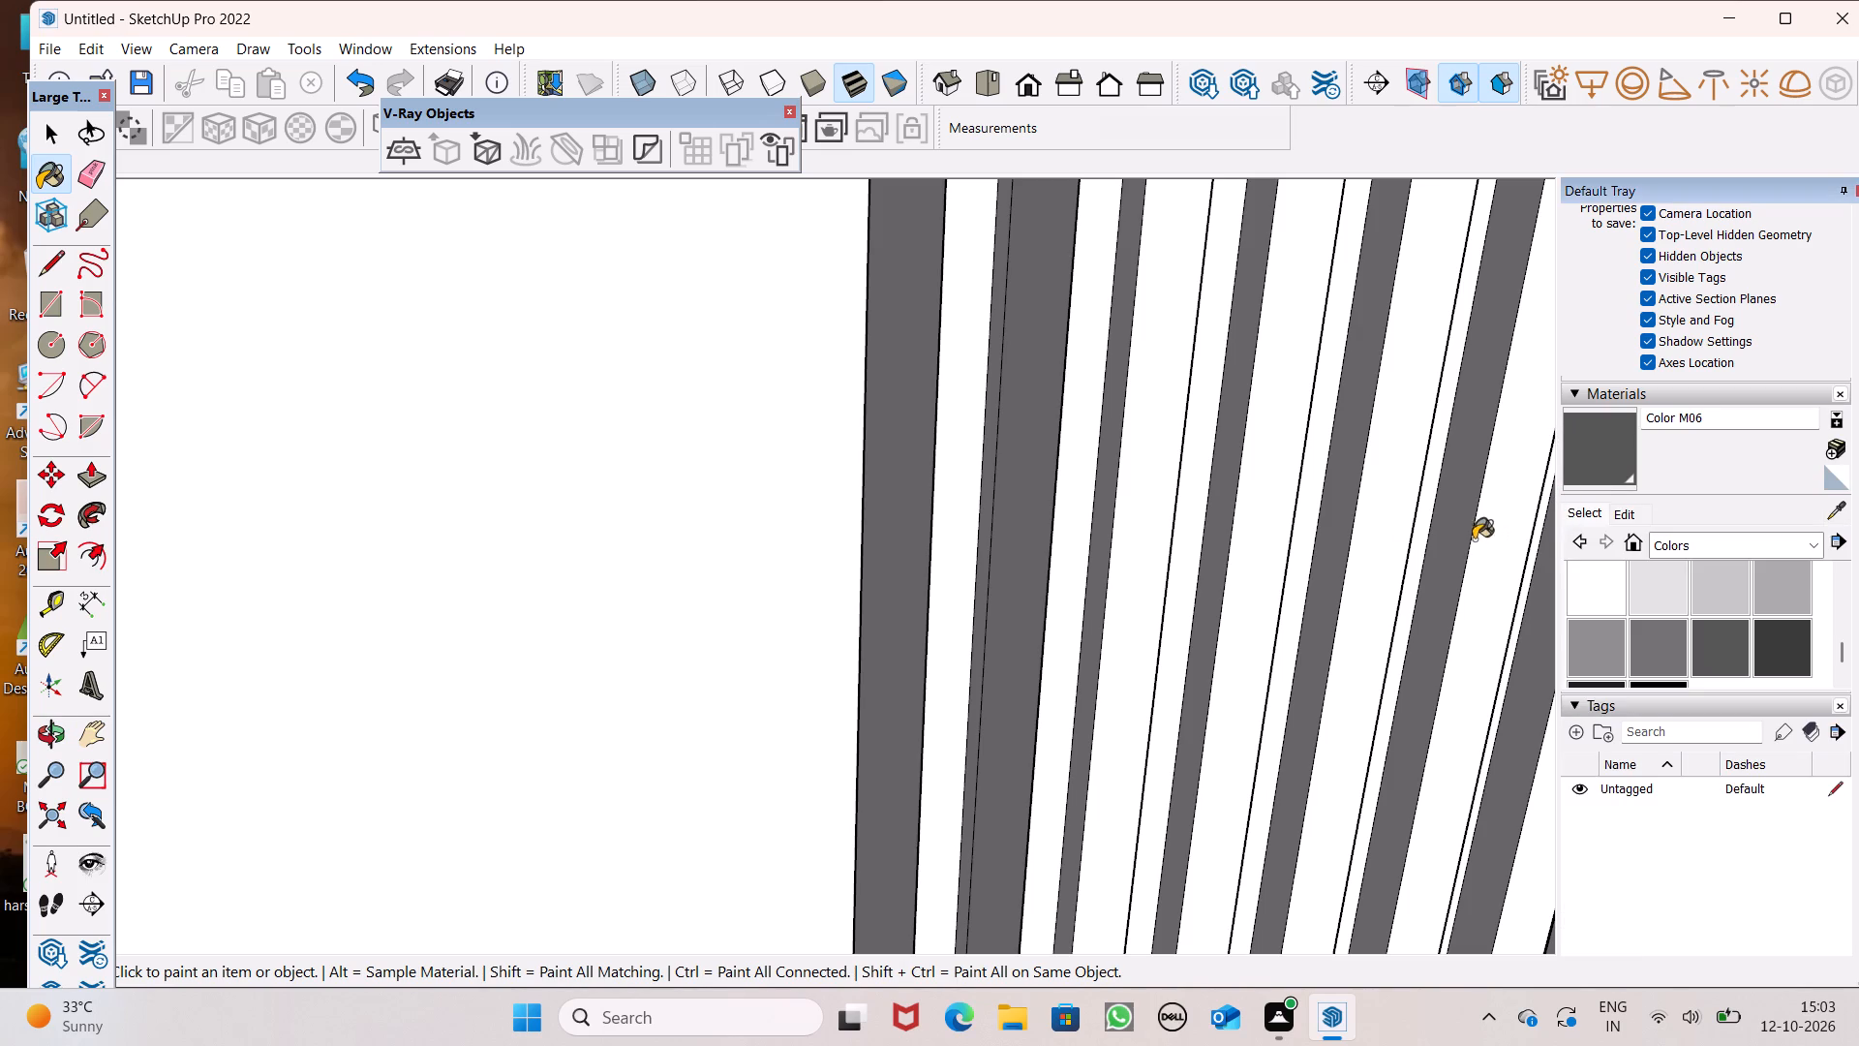
Continue Color M06 over the second slat's balcony-facing side, the third and fourth slats' front and balcony-facing sides, and the fifth slat's front.
scroll(1149, 550, down, 4)
middle_drag(1138, 592, 882, 675)
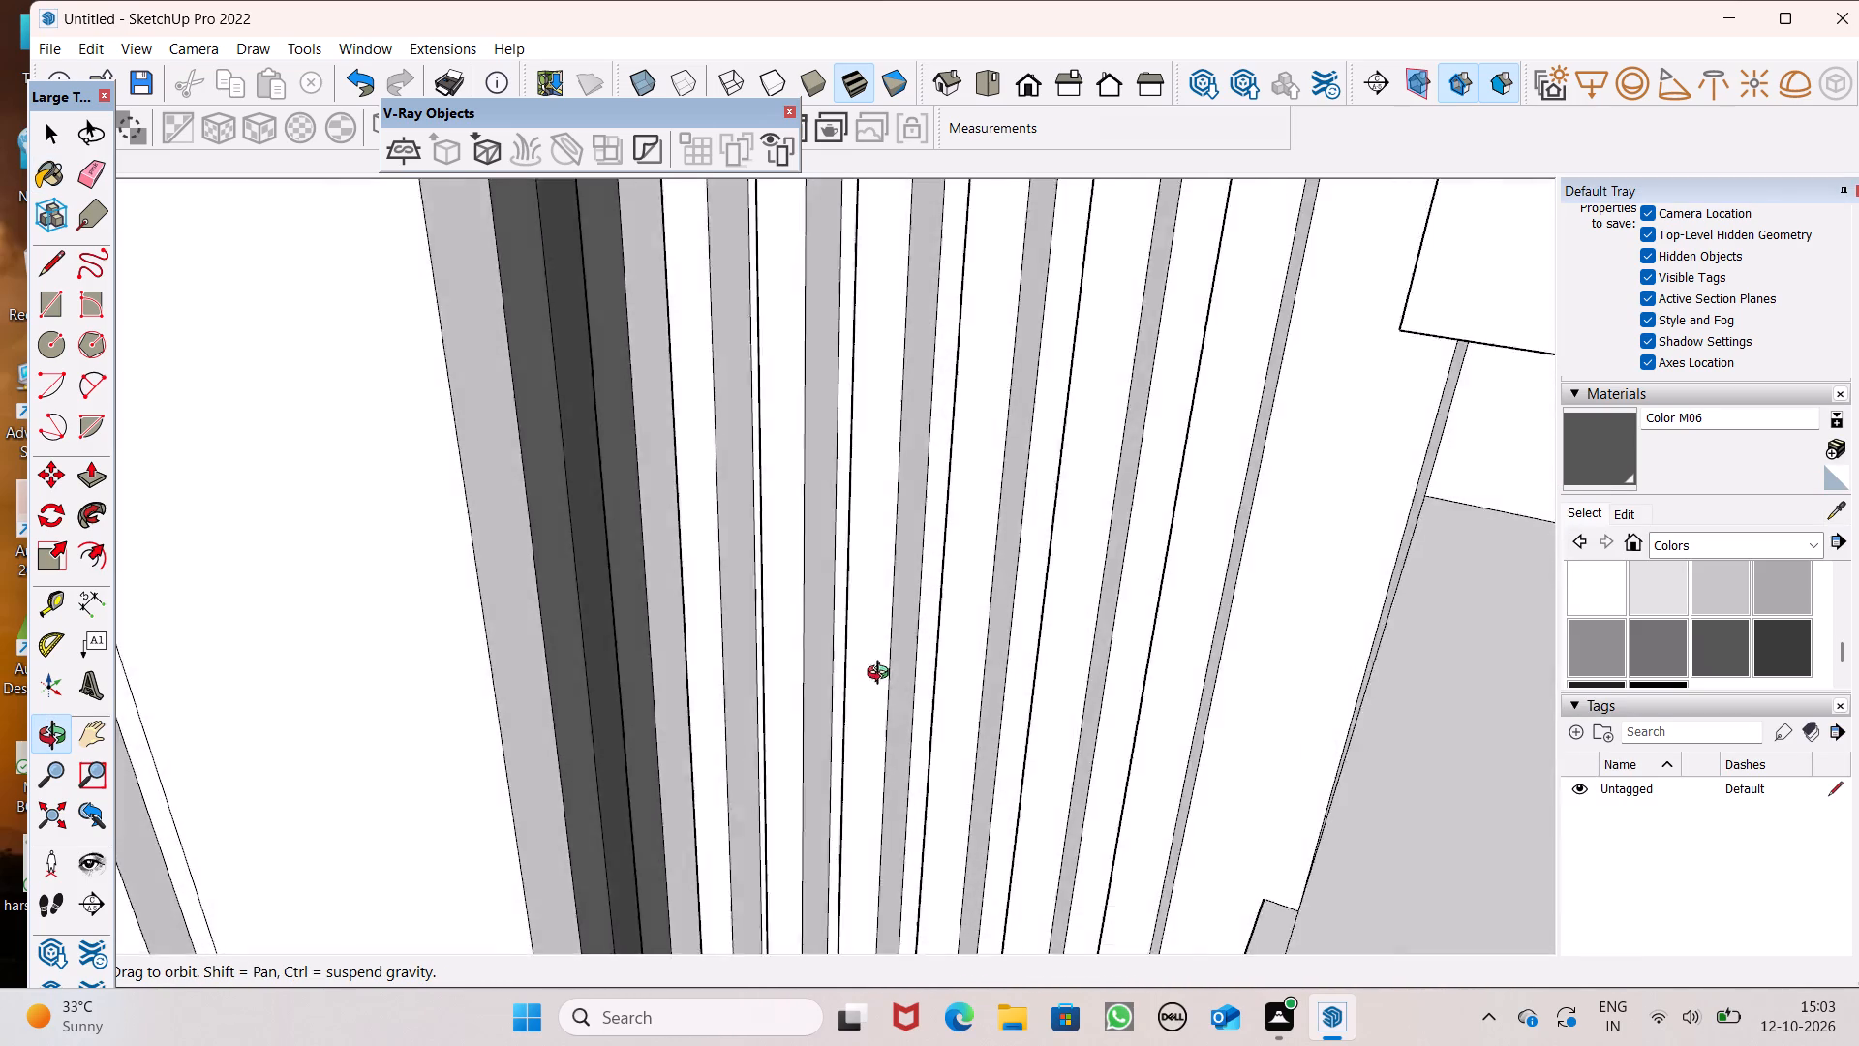
middle_drag(882, 675, 939, 688)
scroll(719, 667, up, 5)
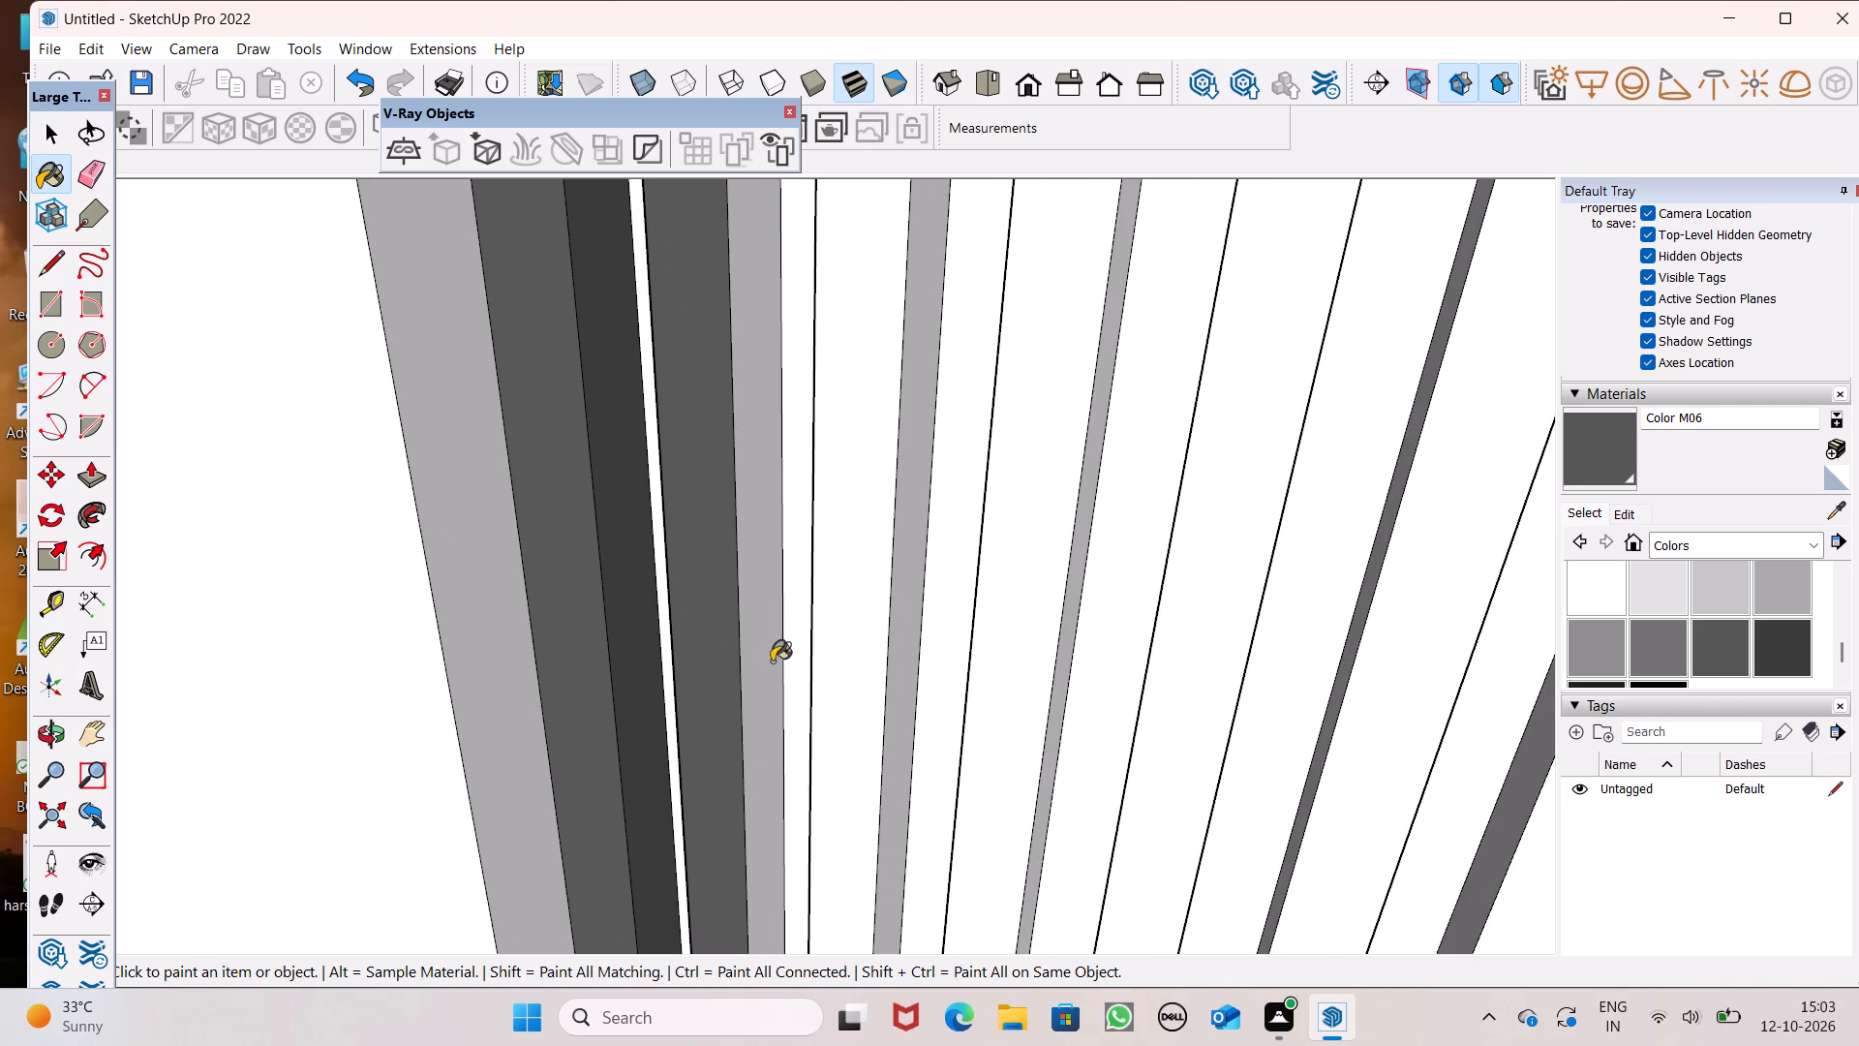
click(765, 668)
click(828, 671)
click(985, 667)
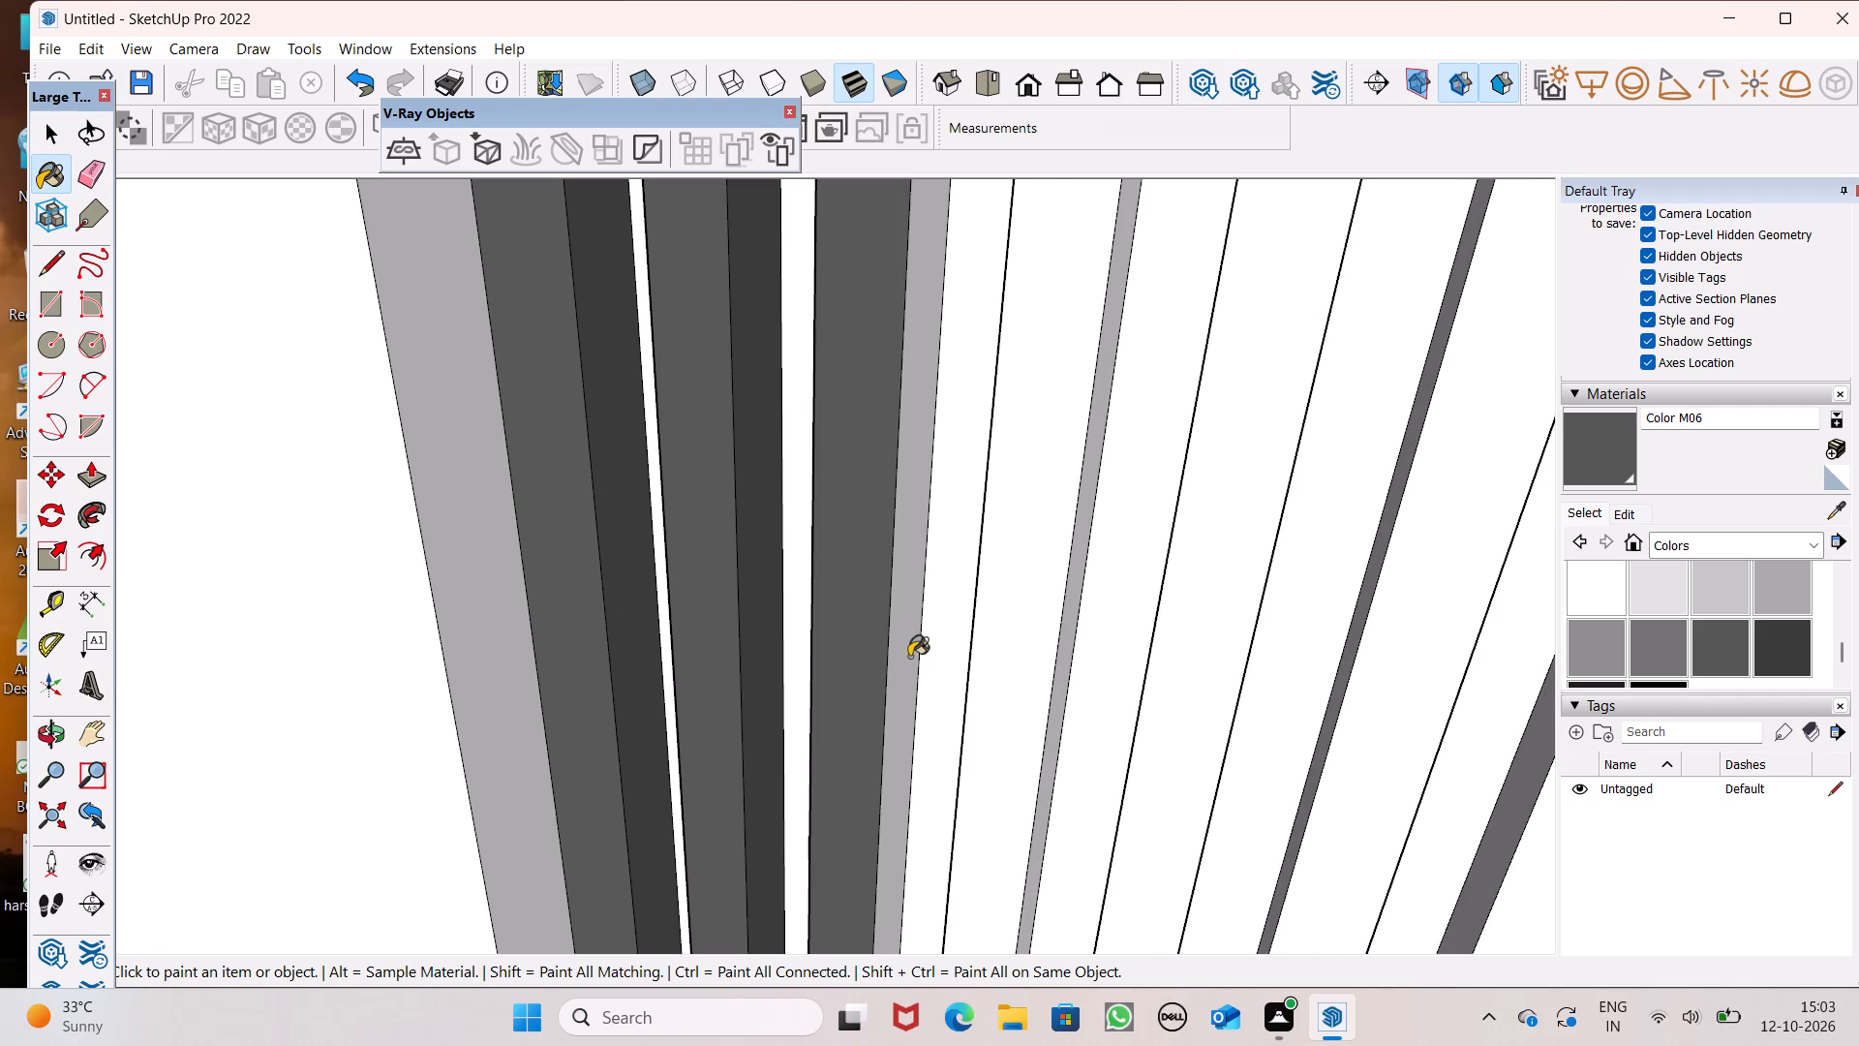
click(909, 657)
click(1064, 661)
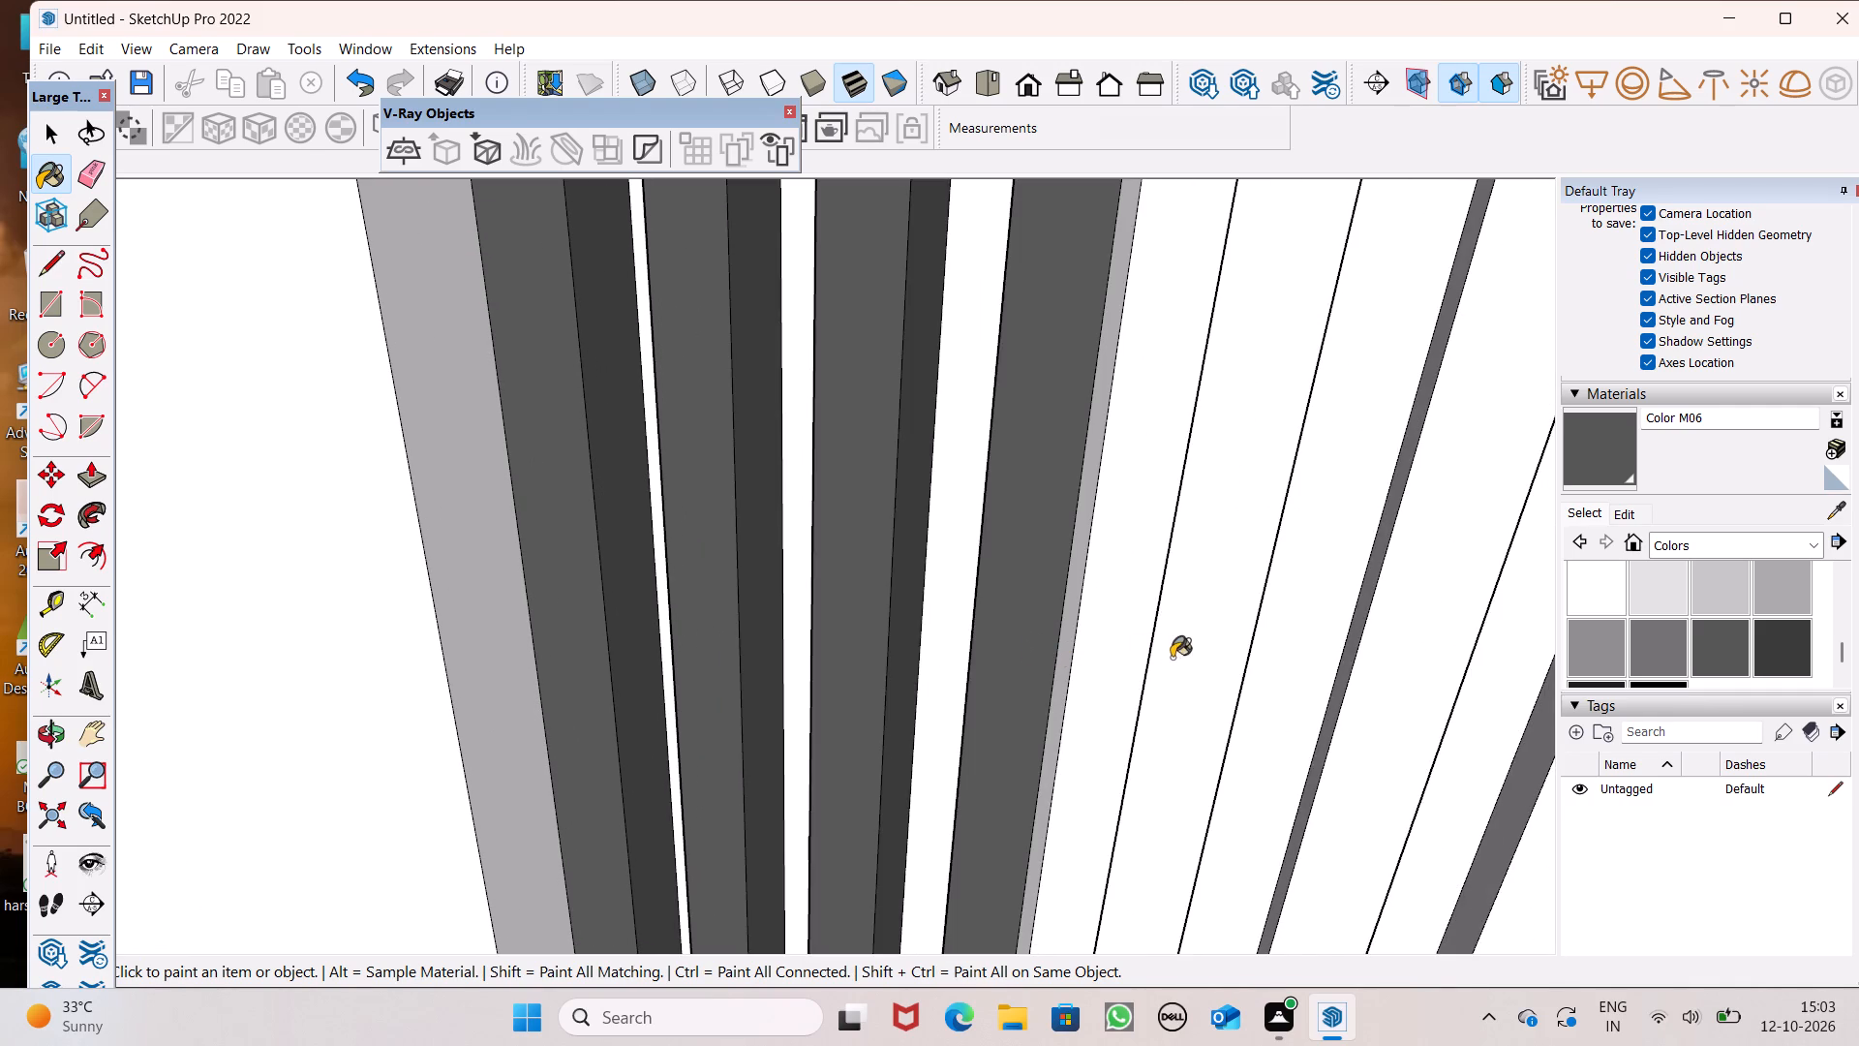
click(1197, 656)
Paint the remaining unpainted front and balcony-facing side faces of the slats nearest the balconies with Color M06.
scroll(1177, 618, down, 3)
middle_drag(1223, 629, 821, 577)
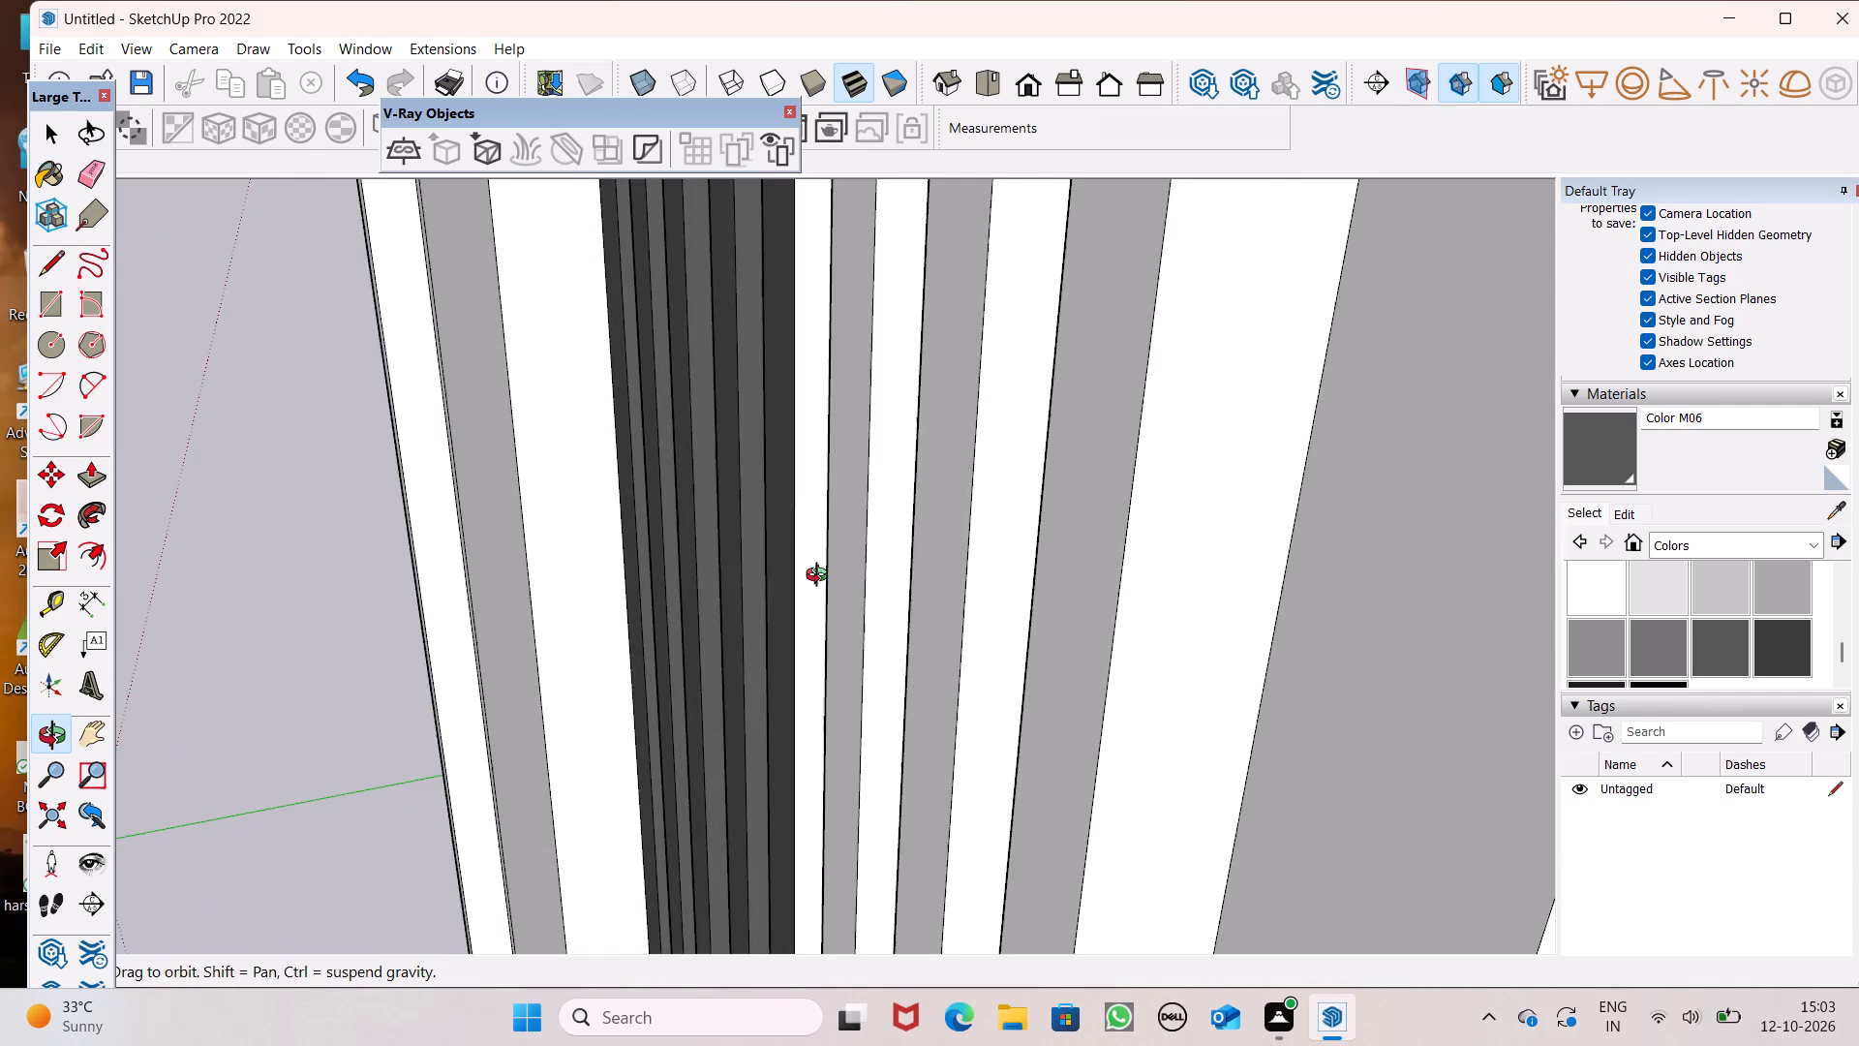
middle_drag(821, 577, 820, 578)
scroll(838, 575, up, 3)
click(794, 581)
click(844, 598)
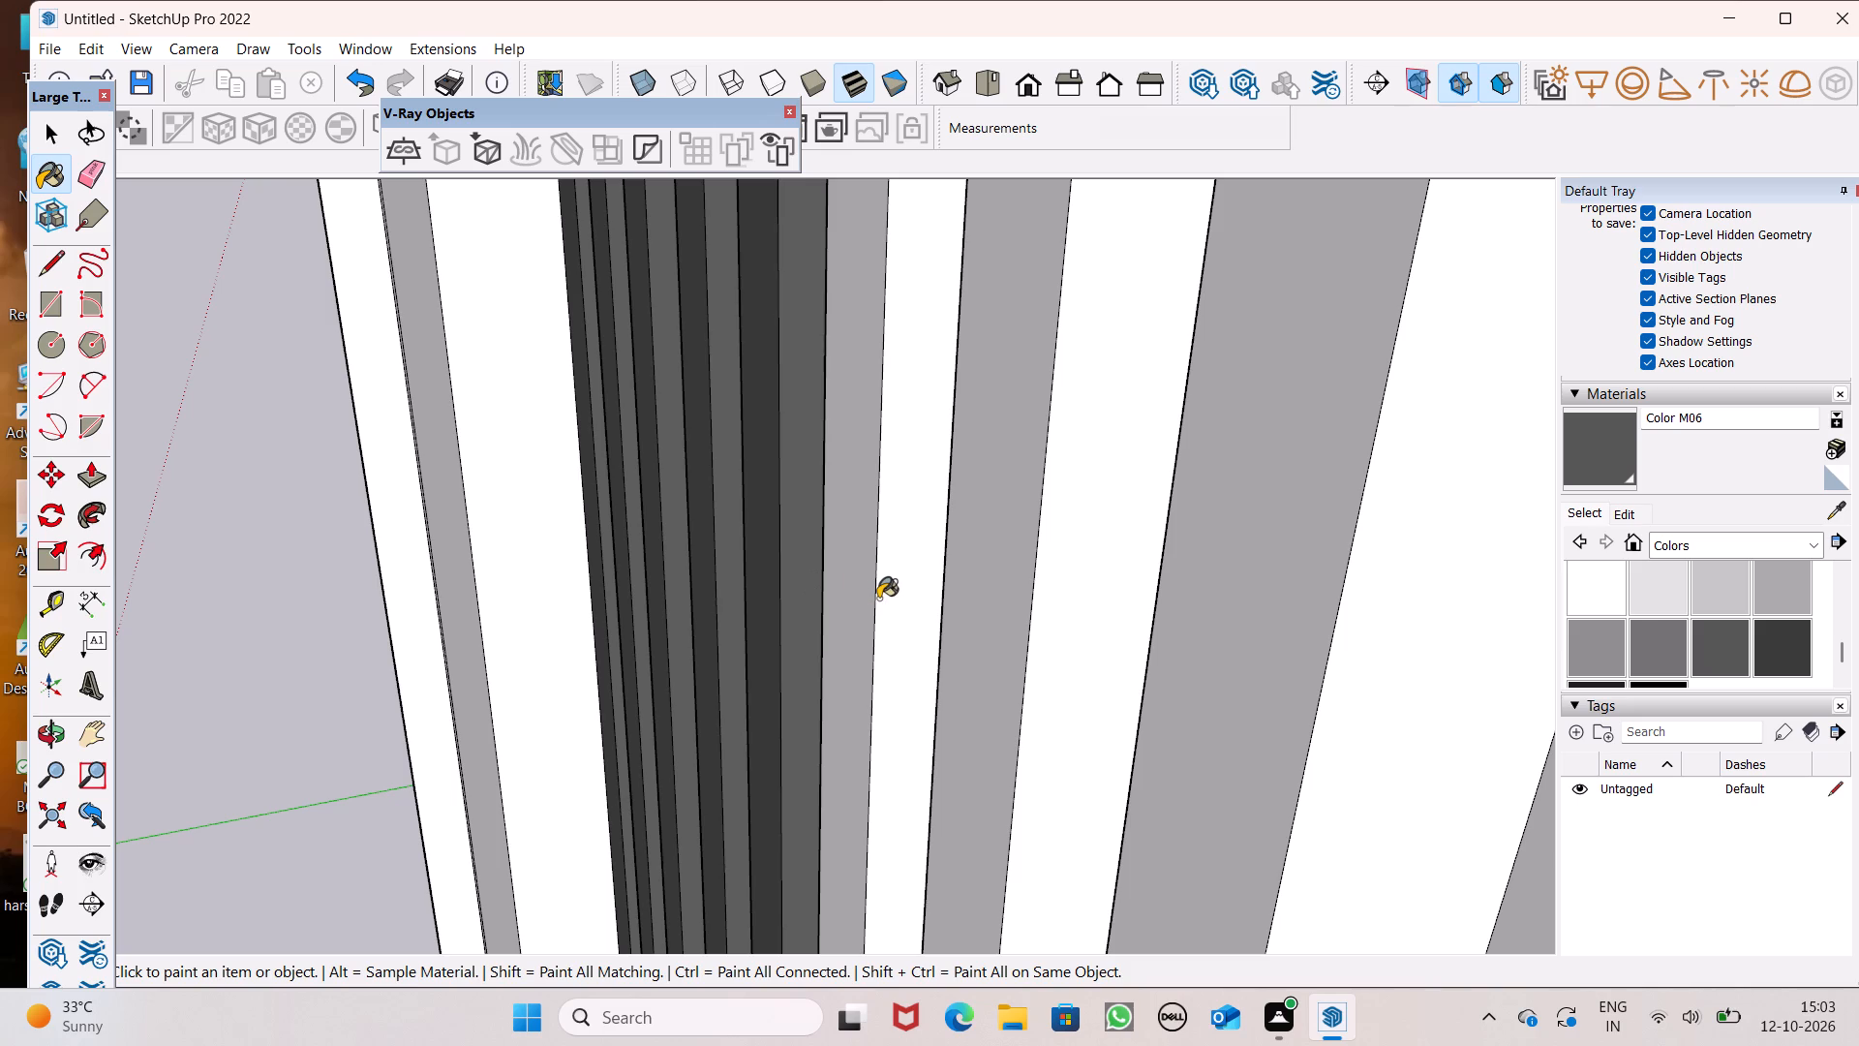
click(890, 586)
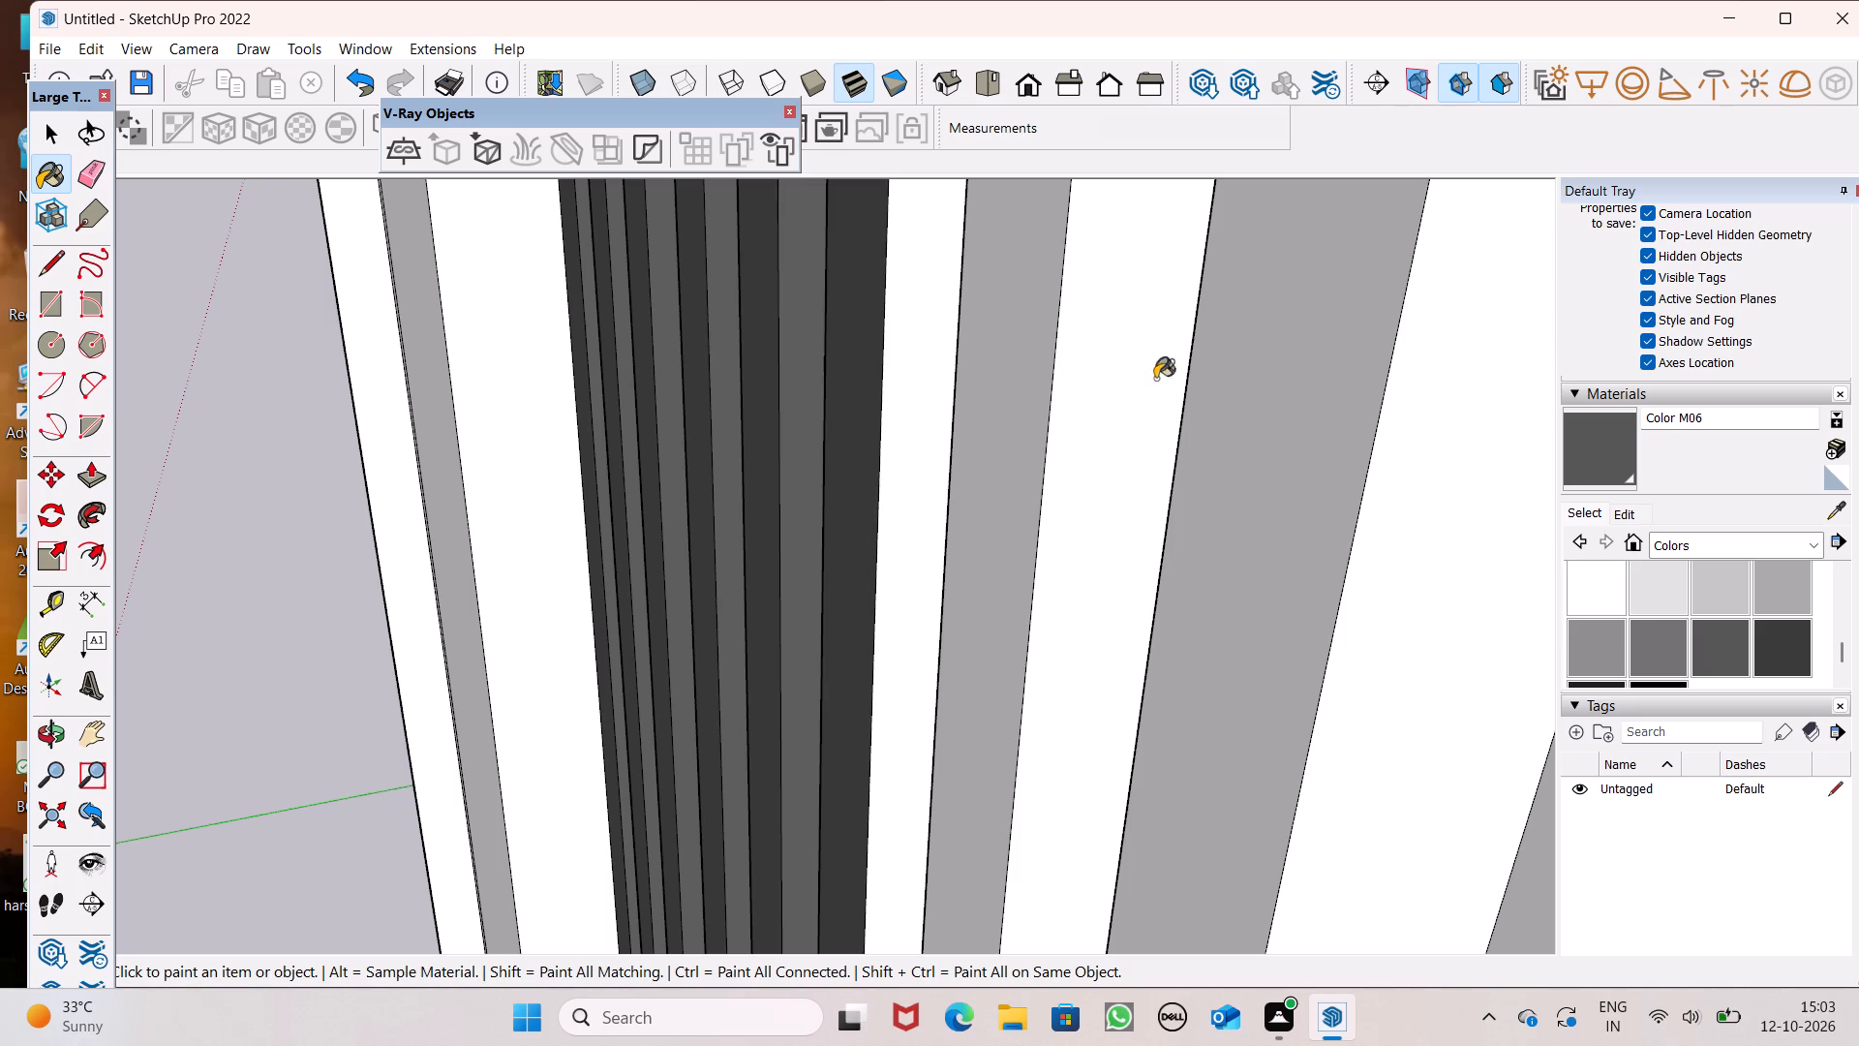
click(1083, 463)
click(1009, 464)
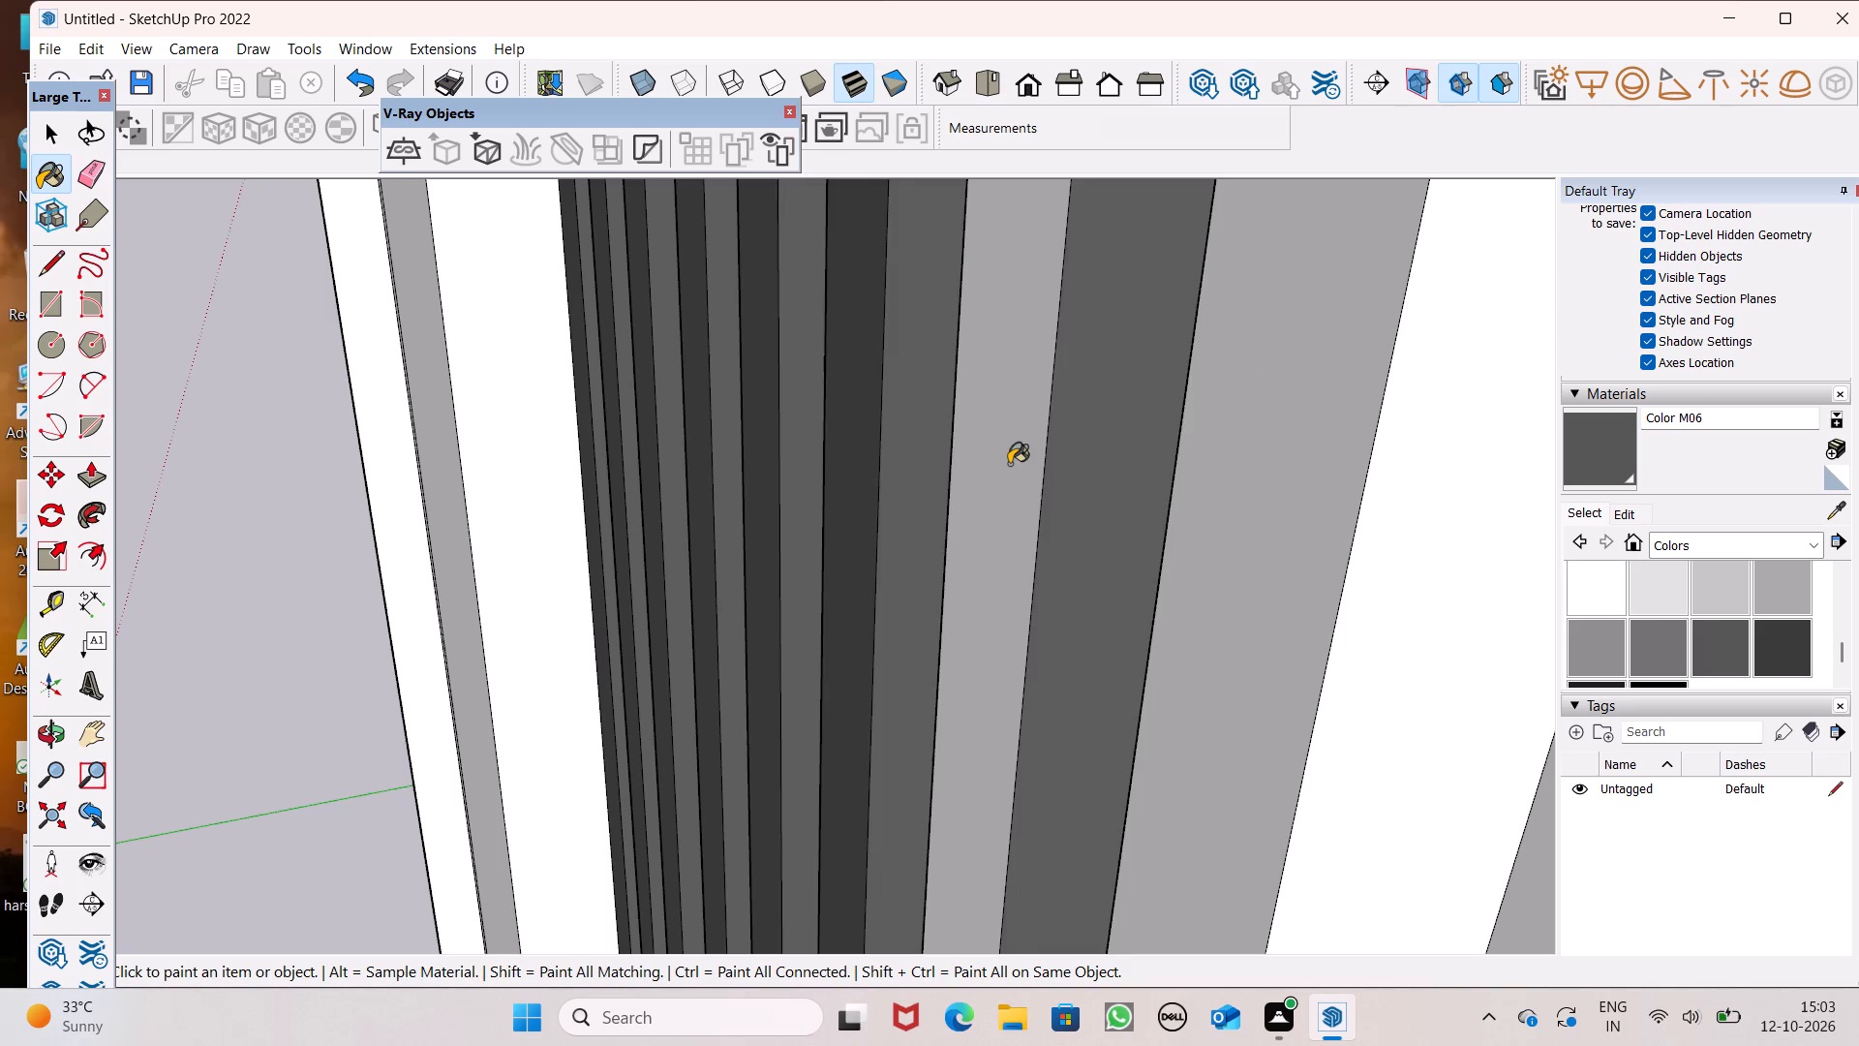
scroll(1010, 432, down, 6)
middle_drag(1024, 456, 1223, 452)
click(1240, 468)
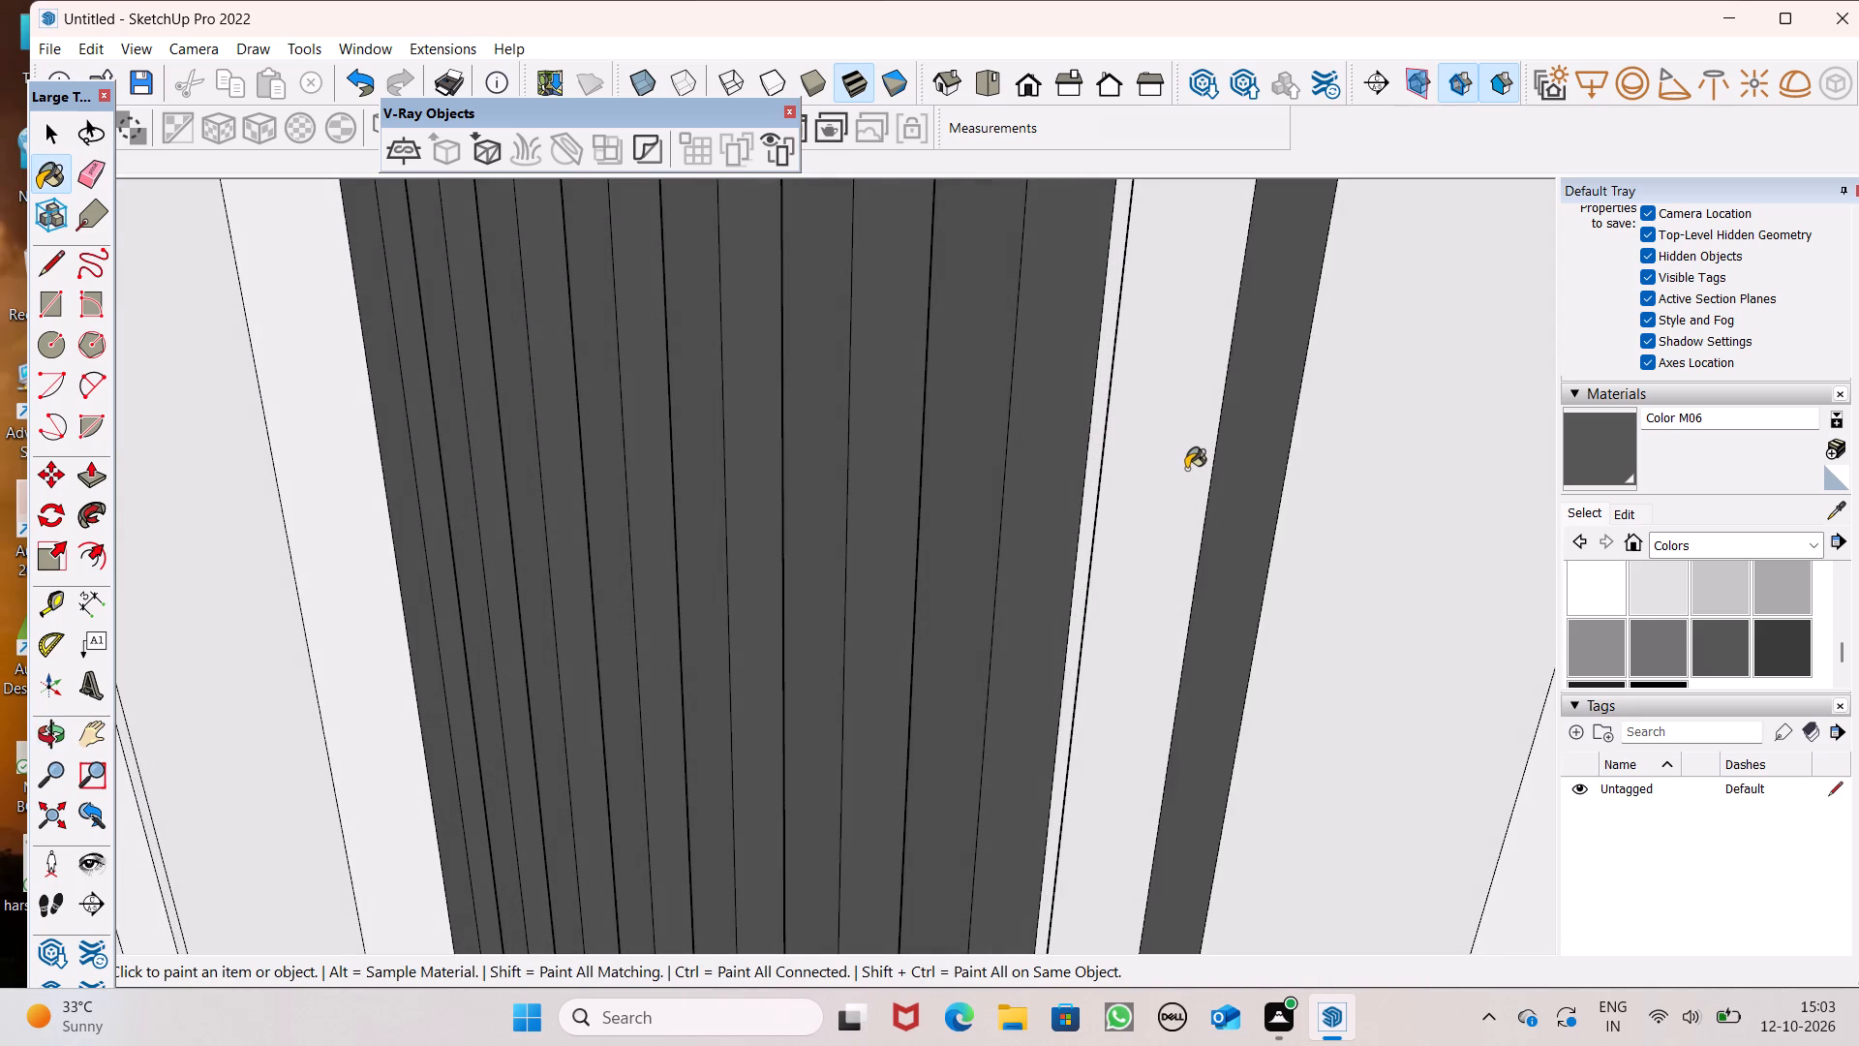
click(1186, 469)
Paint the plain-wall-facing sides of the slats nearest the balconies with Color M06.
scroll(1169, 432, down, 14)
middle_drag(1158, 438, 1480, 434)
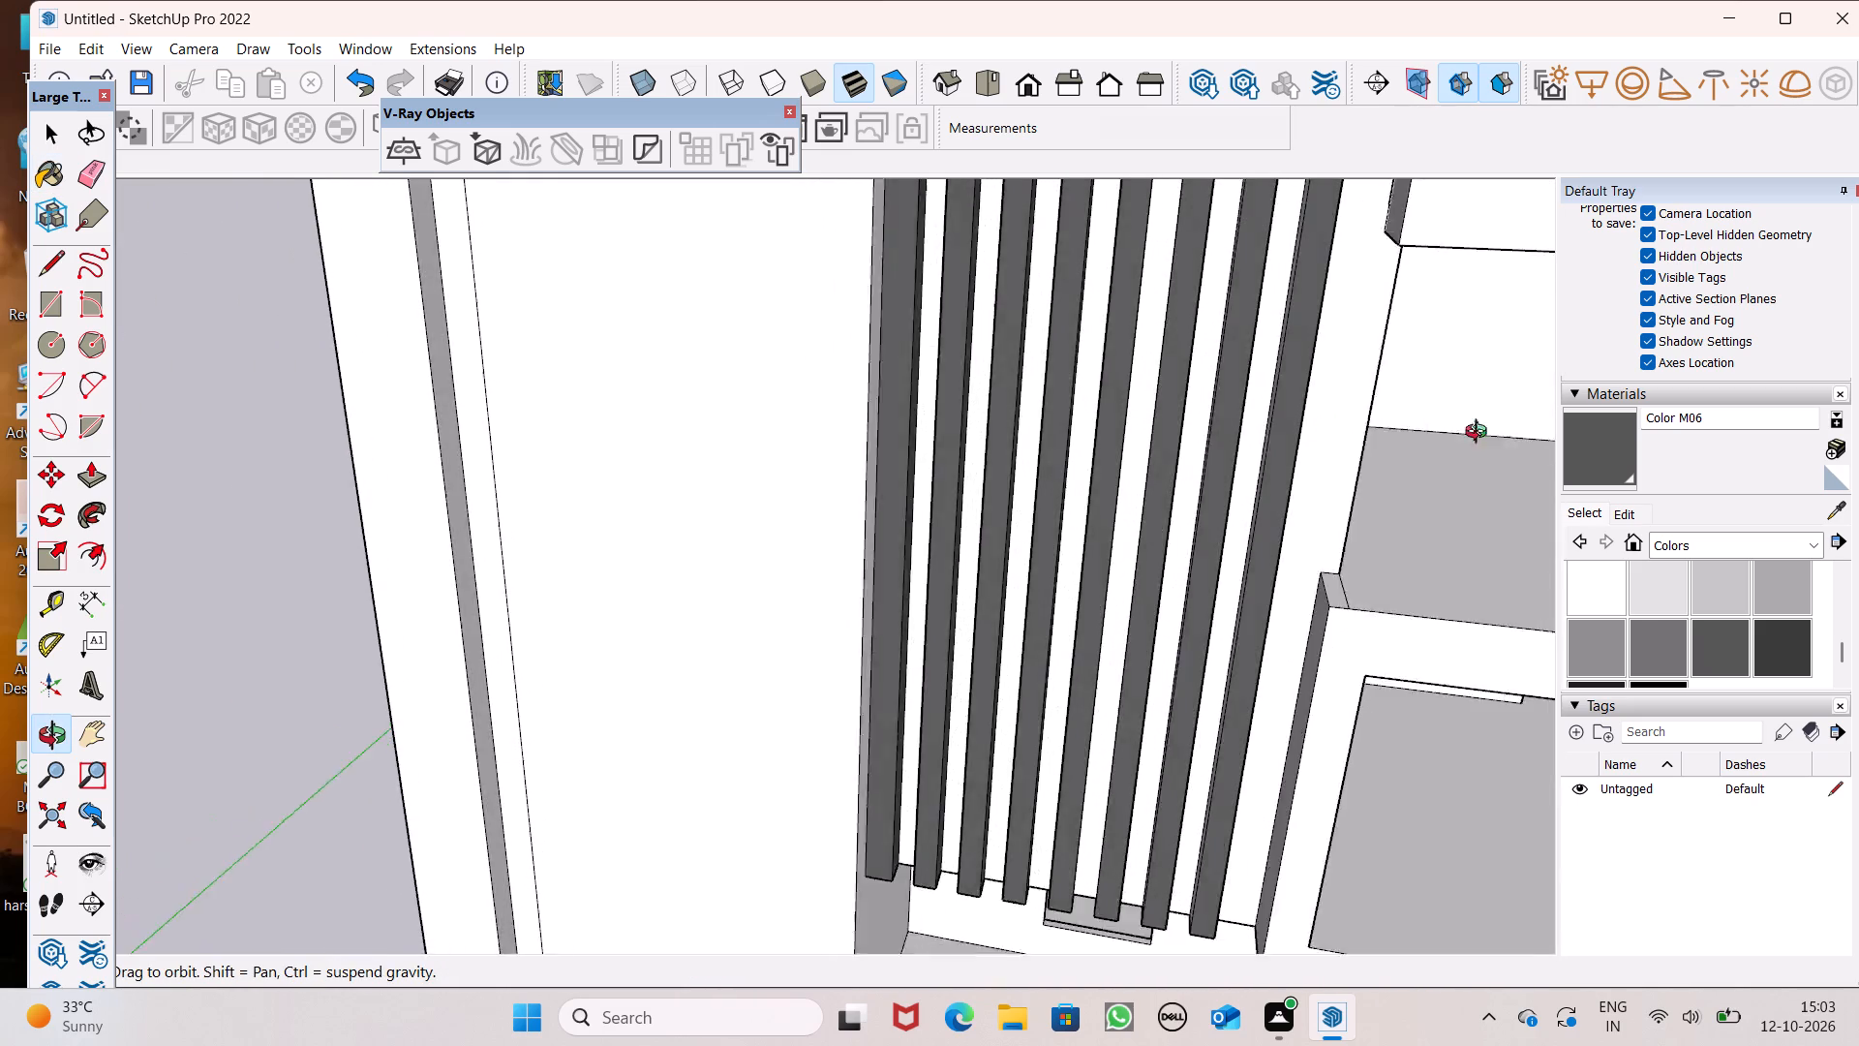
middle_drag(1480, 434, 1623, 429)
middle_drag(1077, 398, 1302, 409)
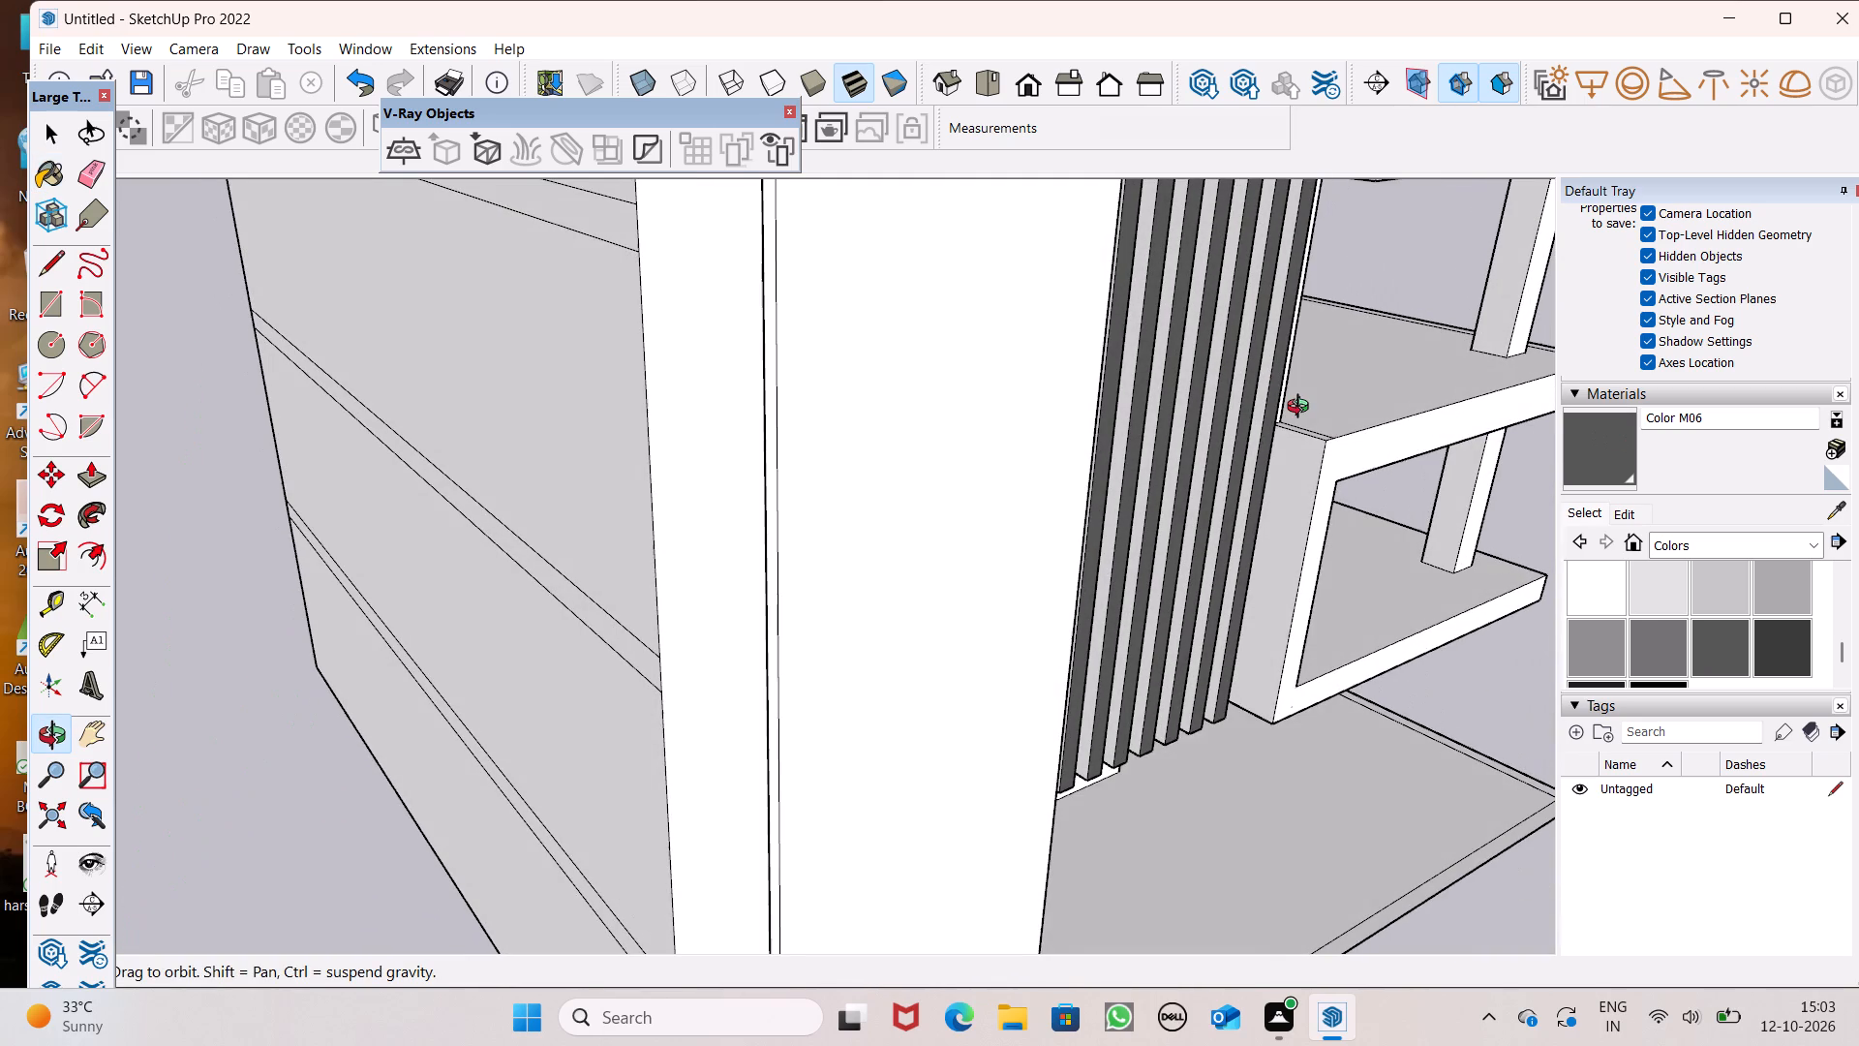
middle_drag(1302, 409, 1302, 403)
scroll(1302, 382, up, 7)
click(1218, 440)
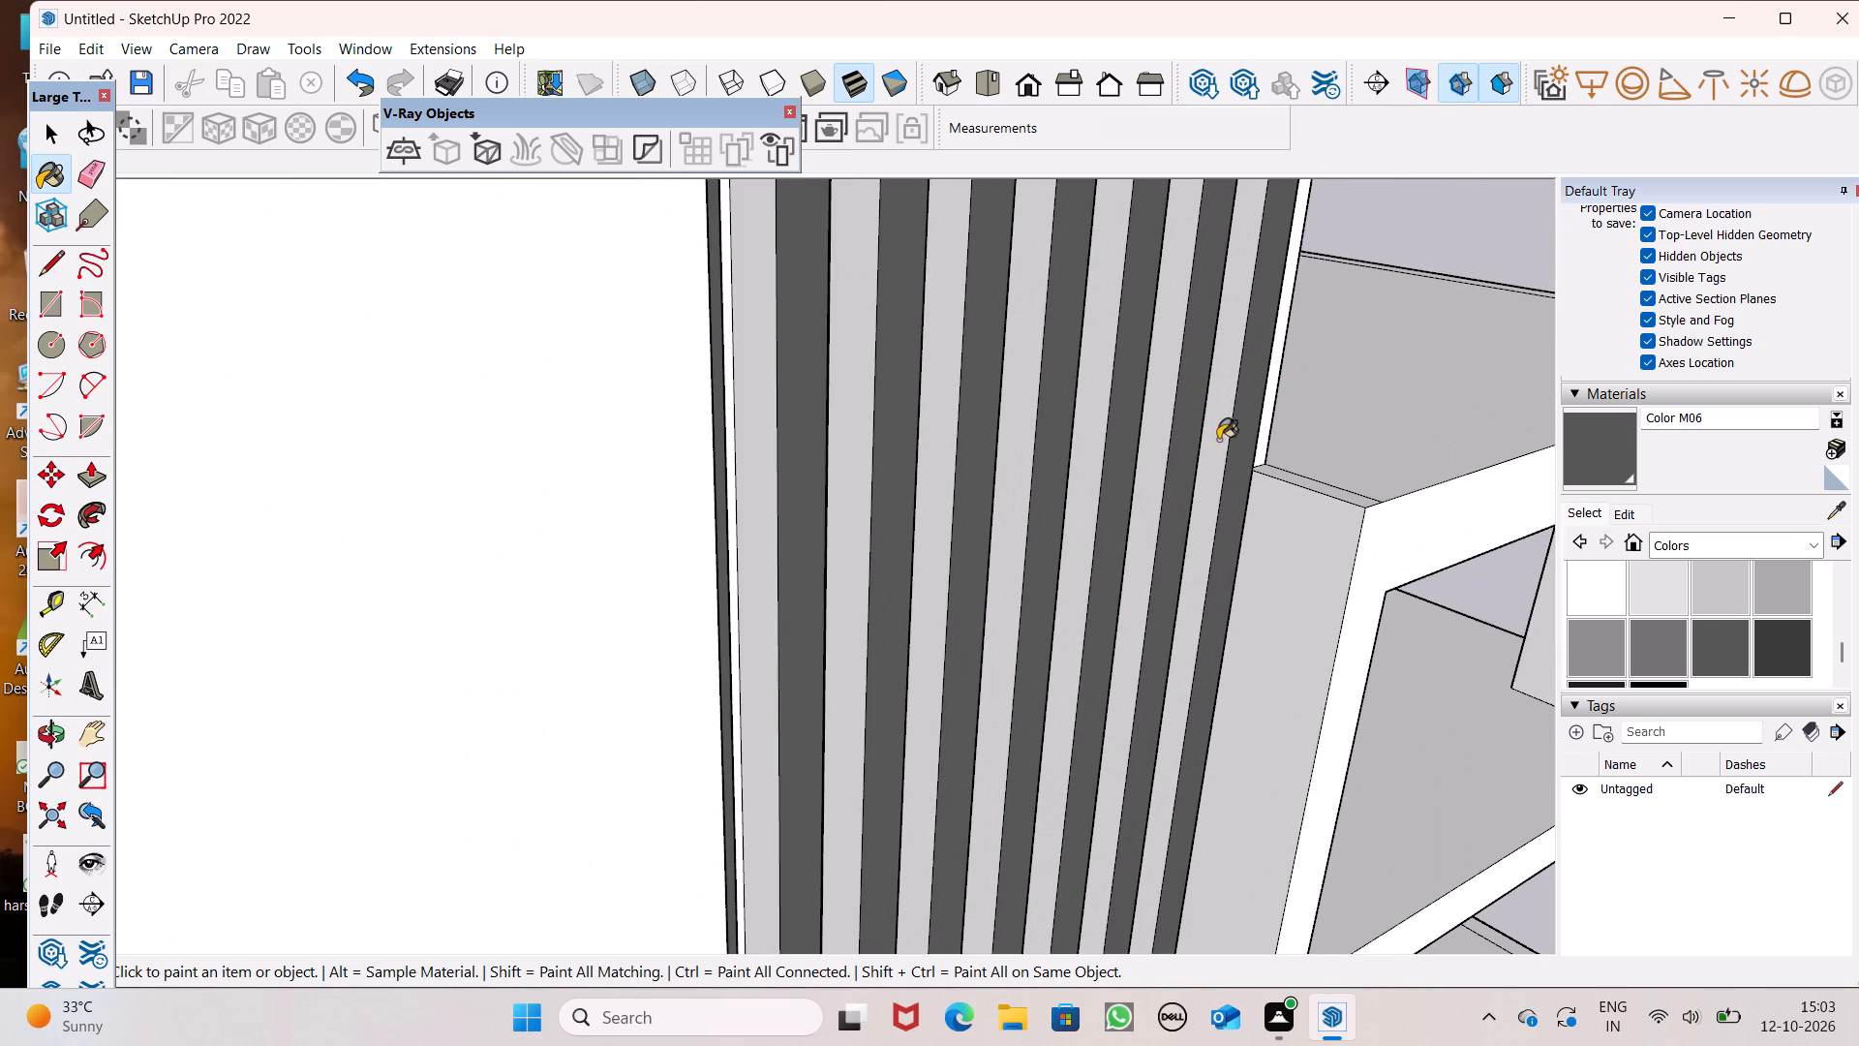
click(1176, 417)
click(1160, 404)
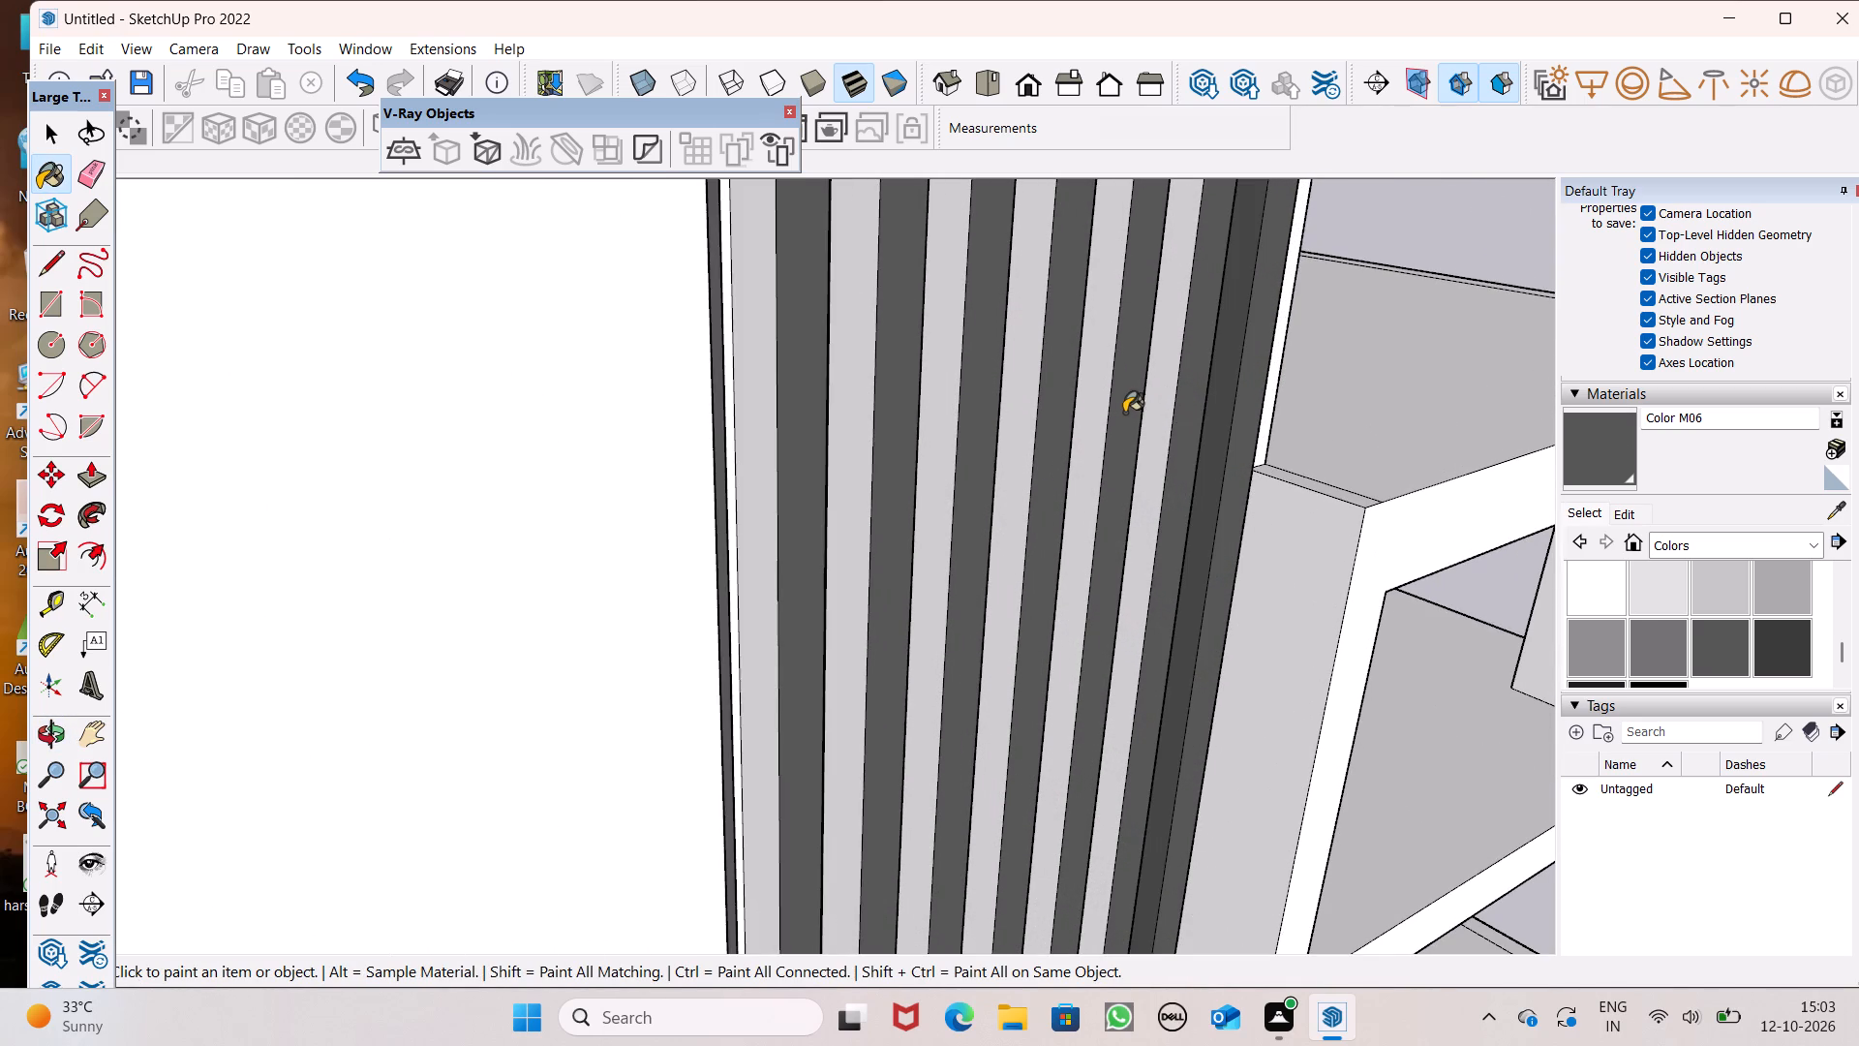
click(1117, 412)
click(1052, 412)
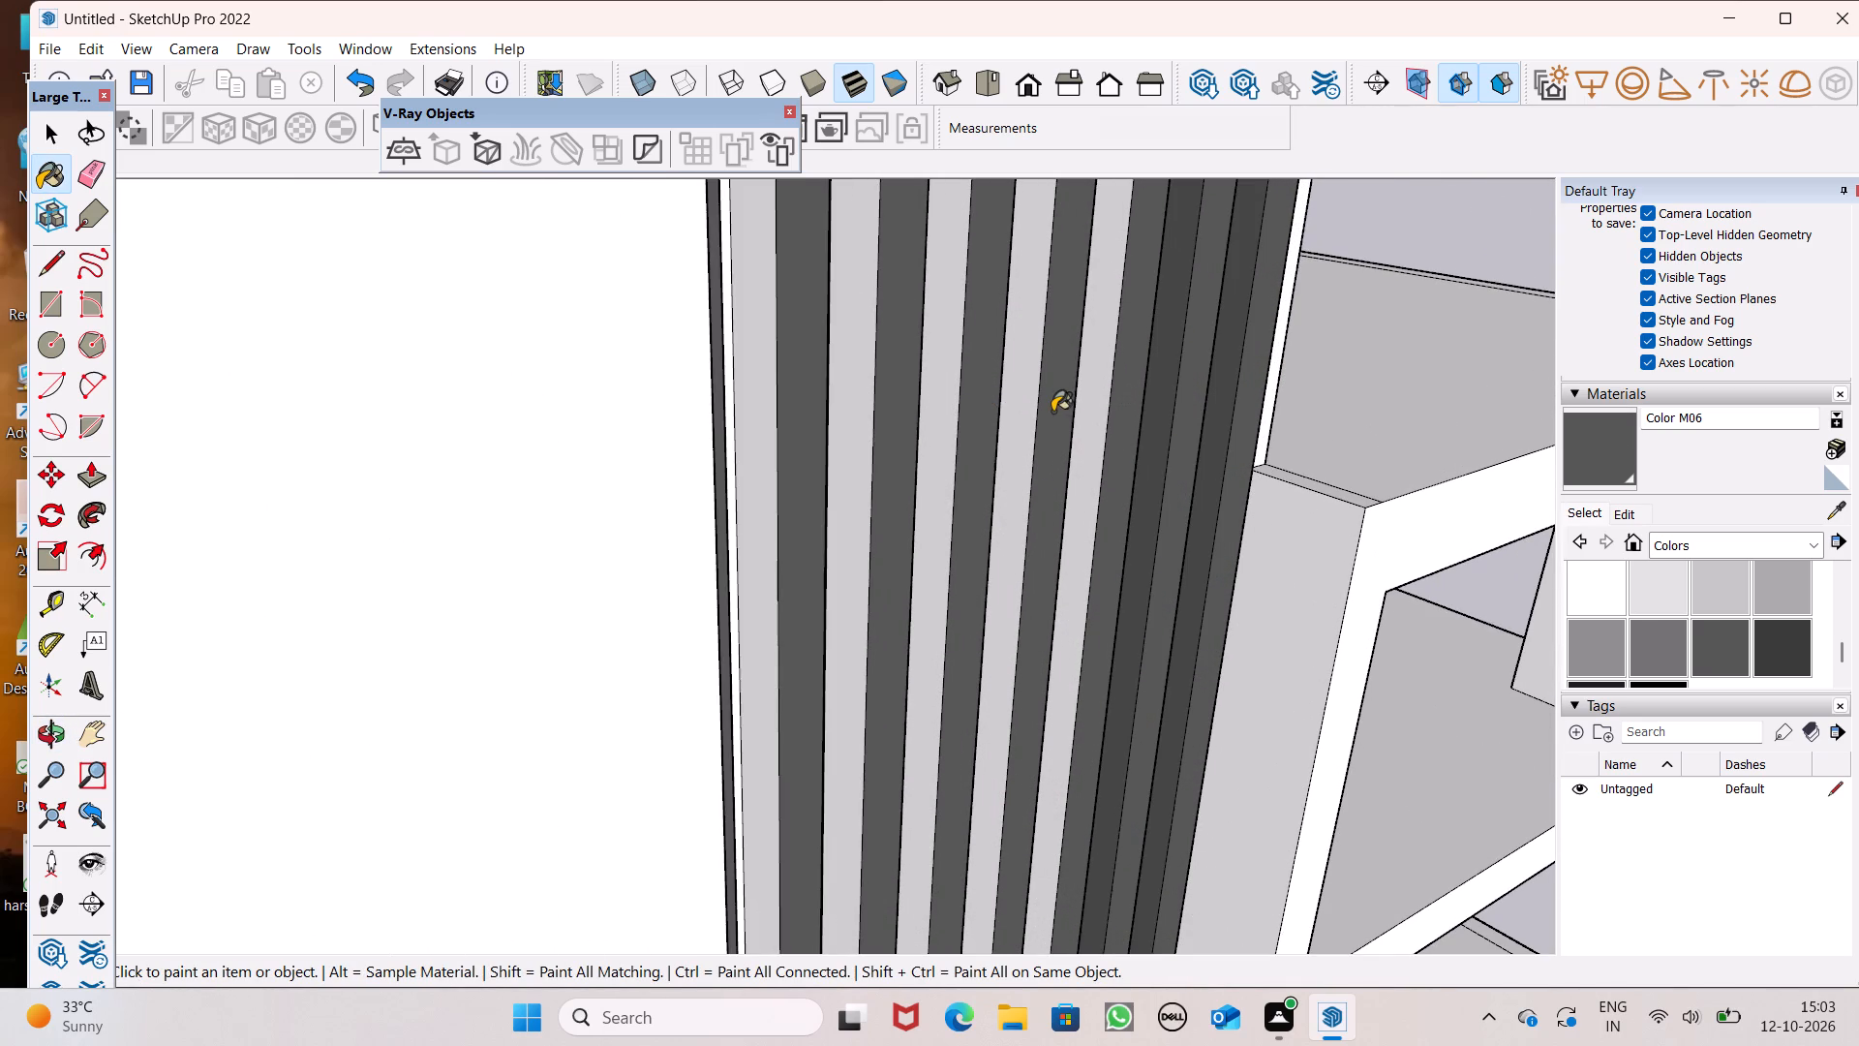
Paint the remaining unpainted plain-wall-facing sides of the slats with Color M06, working towards the plain wall.
middle_drag(1122, 393, 984, 473)
scroll(968, 462, up, 2)
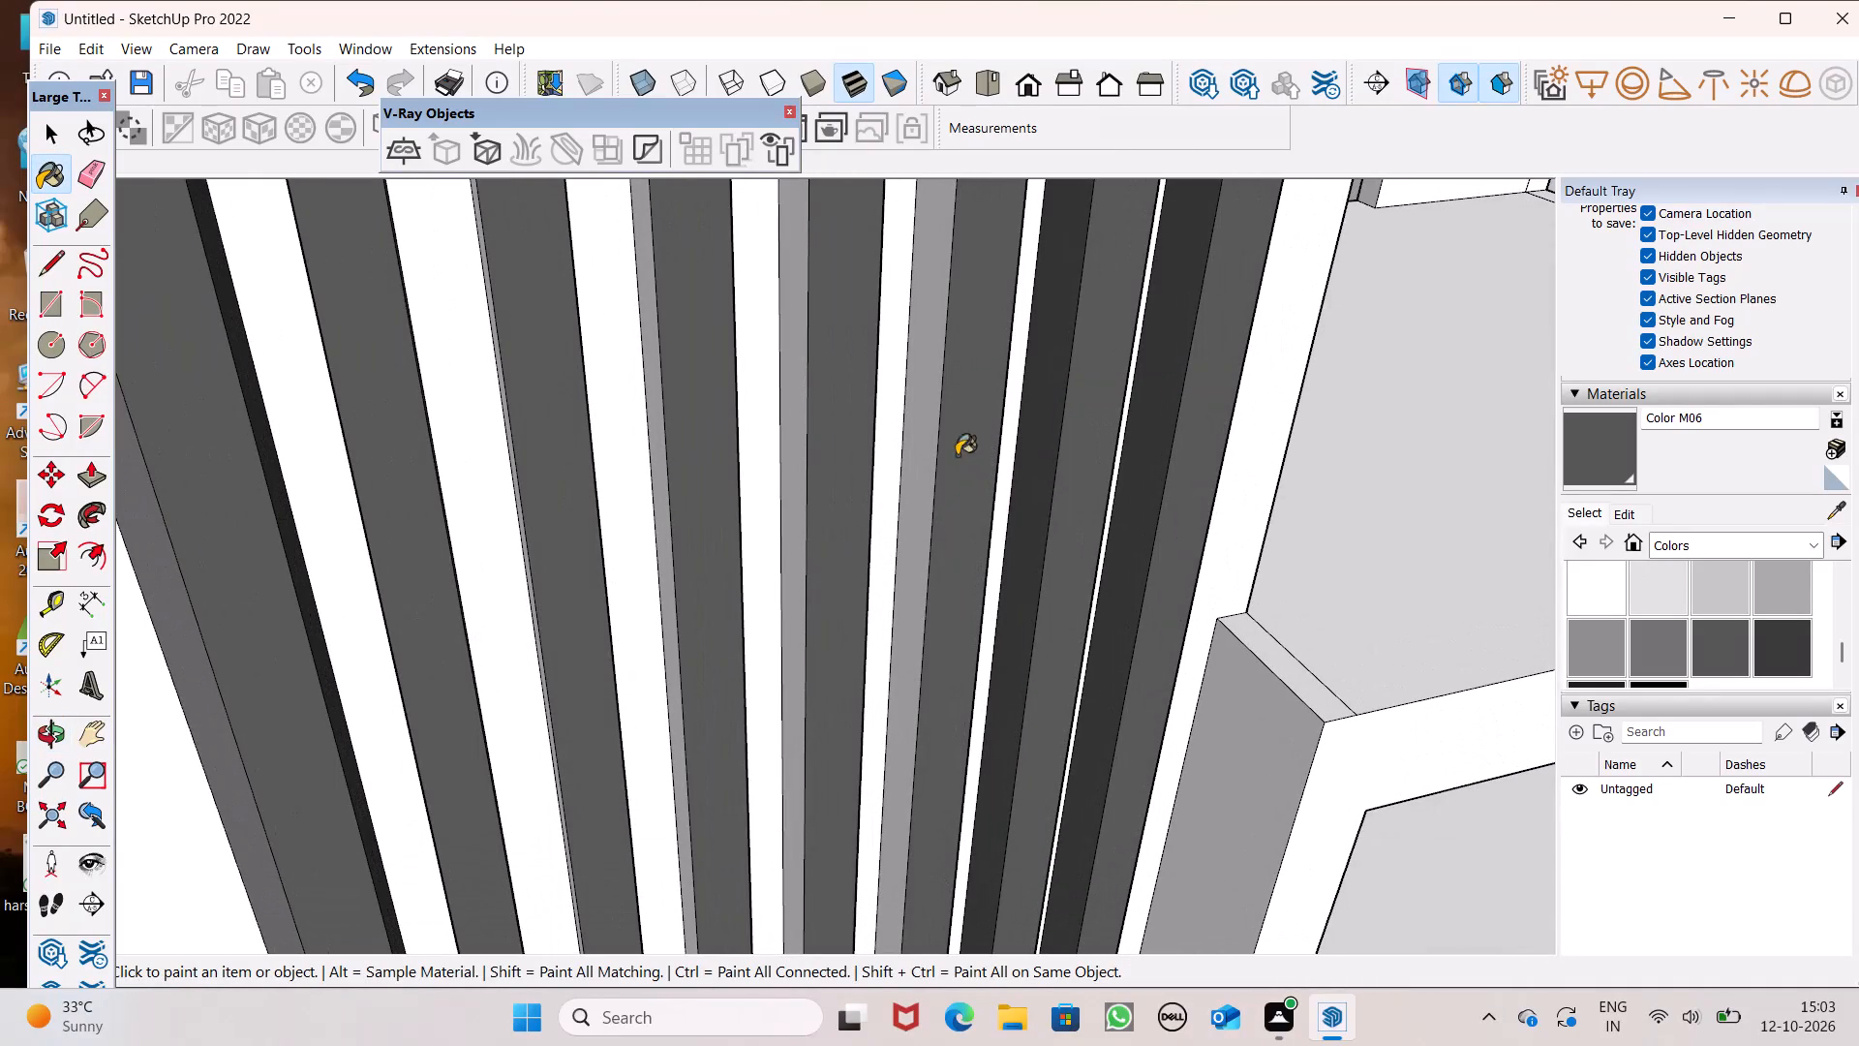
click(920, 446)
click(792, 436)
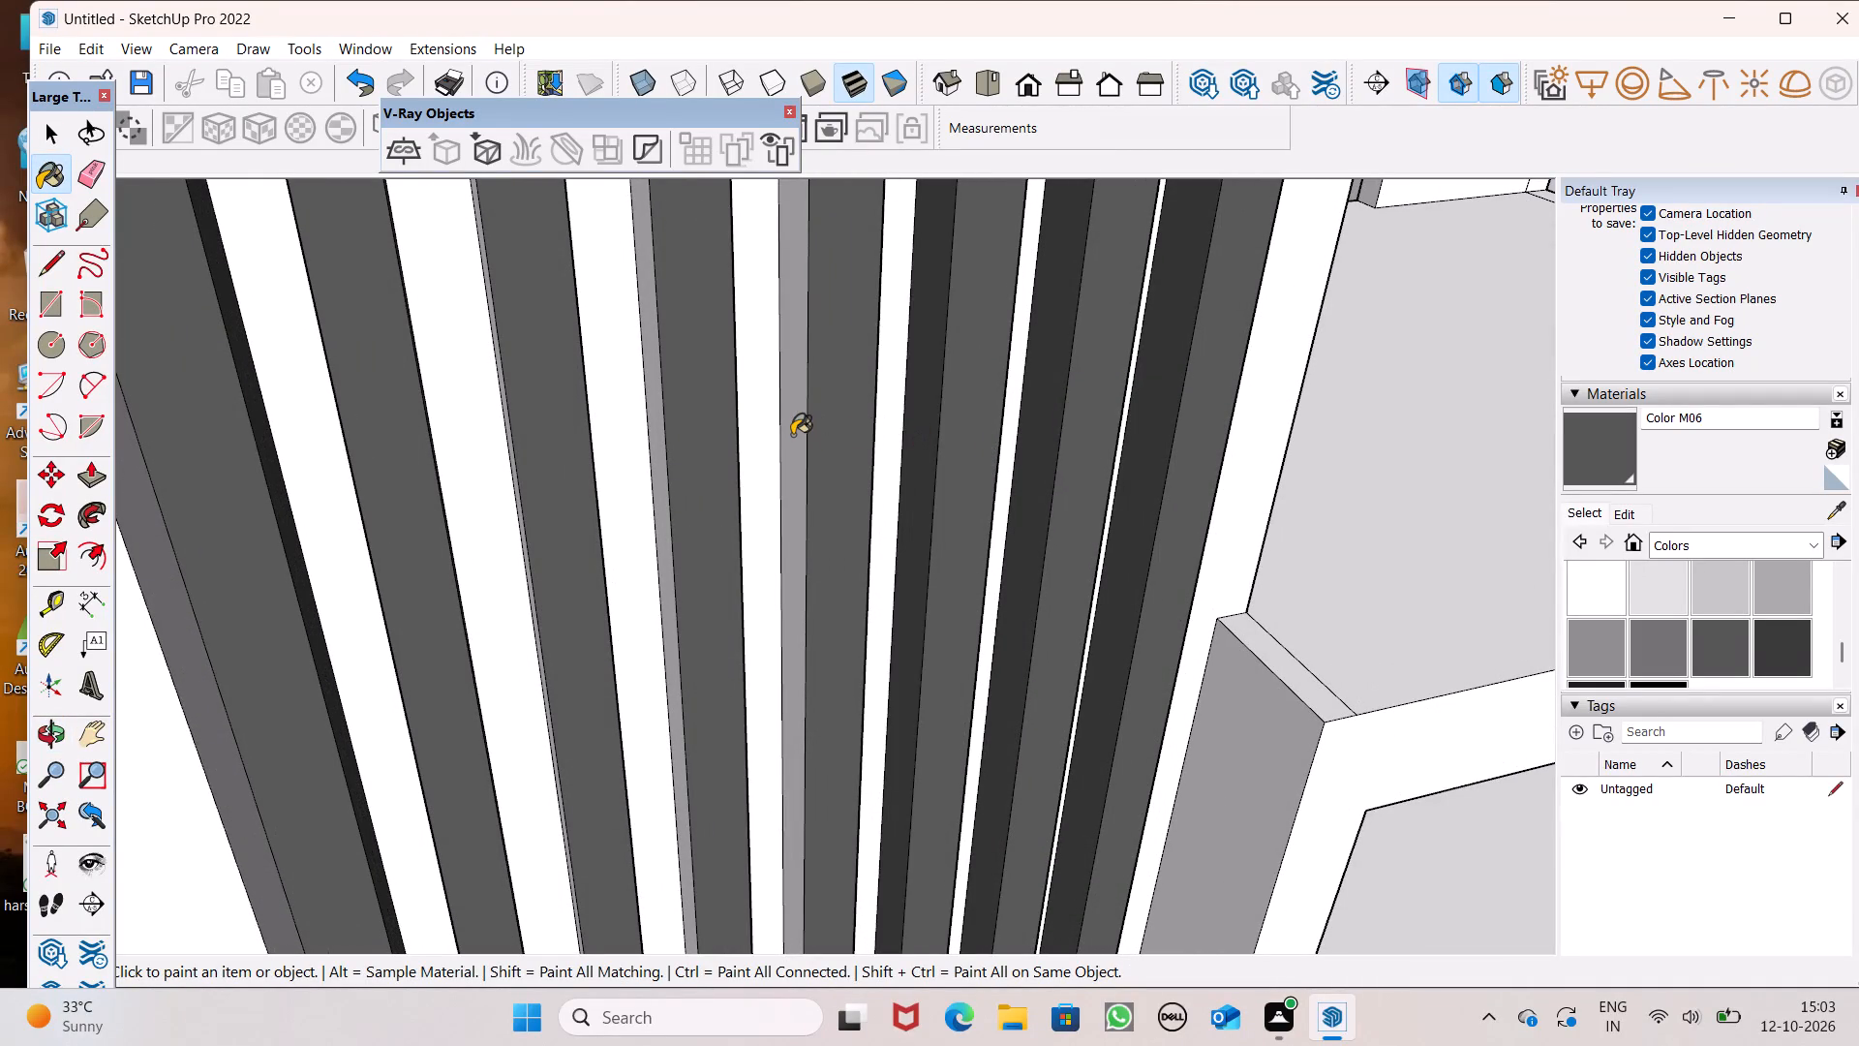
drag(643, 446, 655, 446)
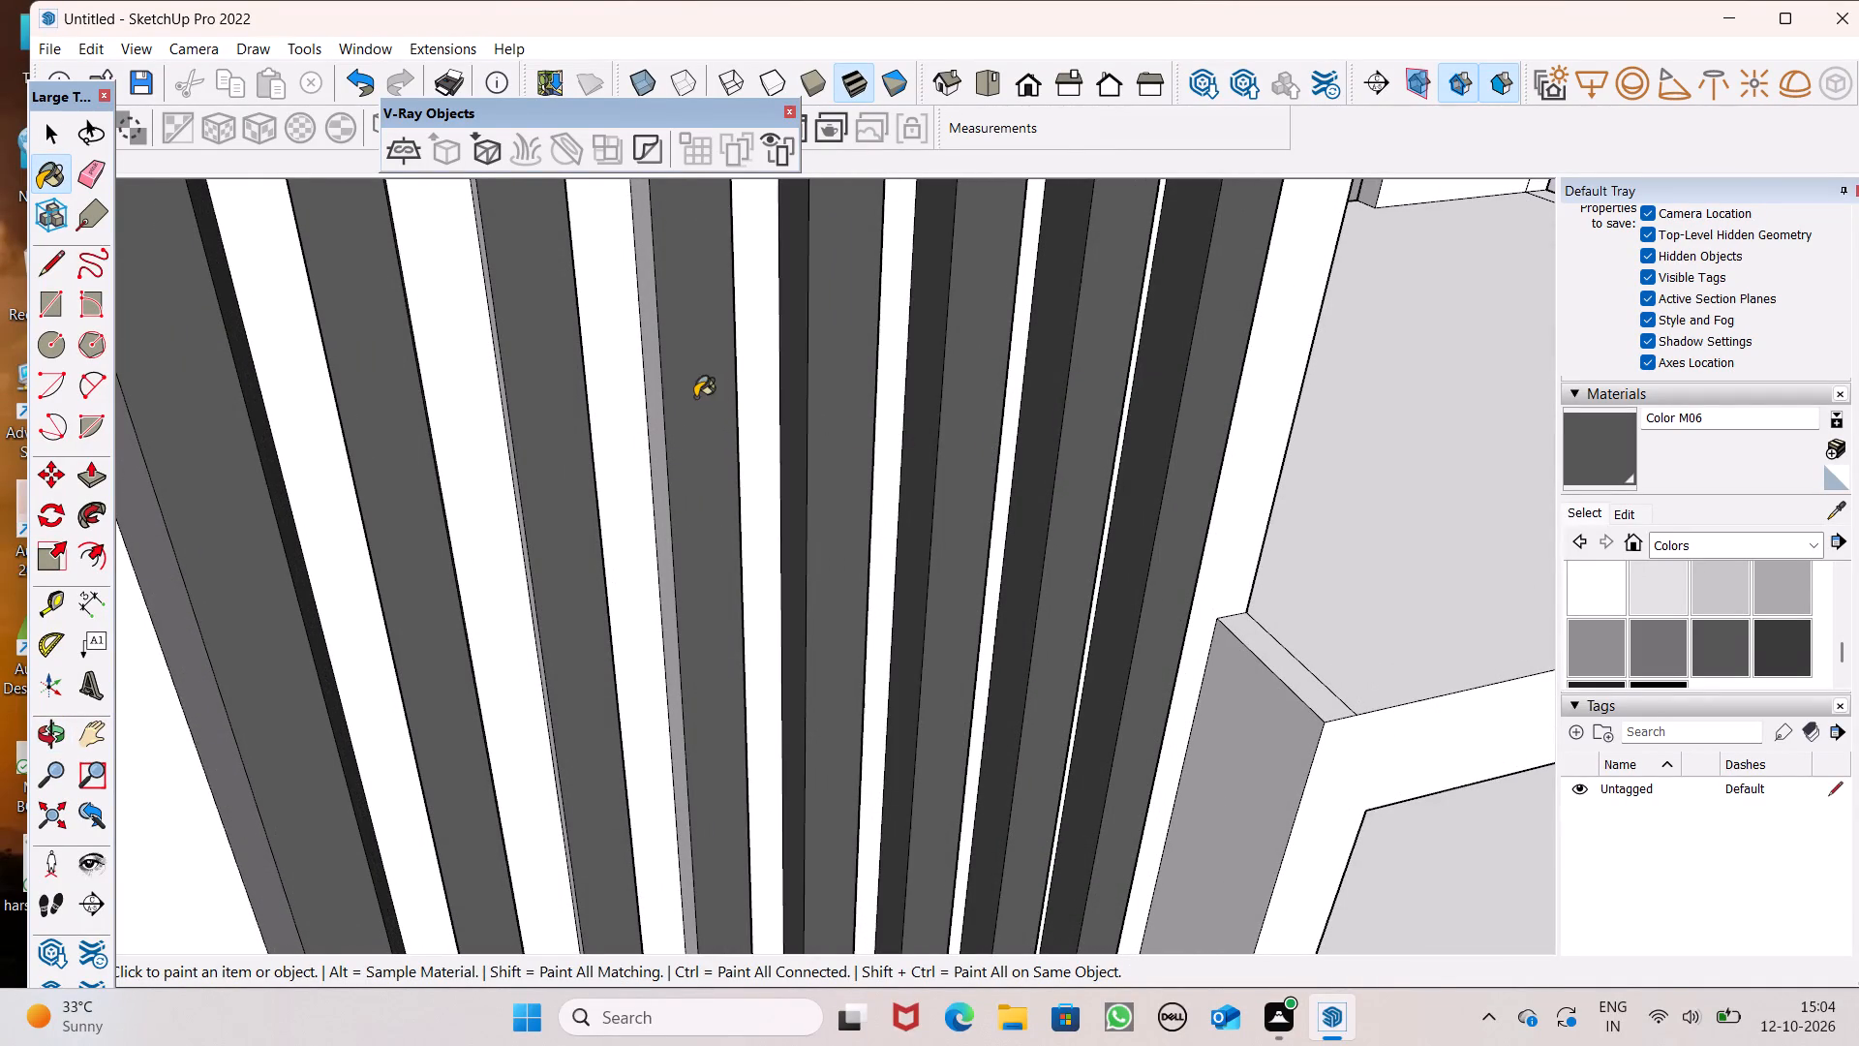
middle_drag(688, 400, 862, 438)
click(610, 462)
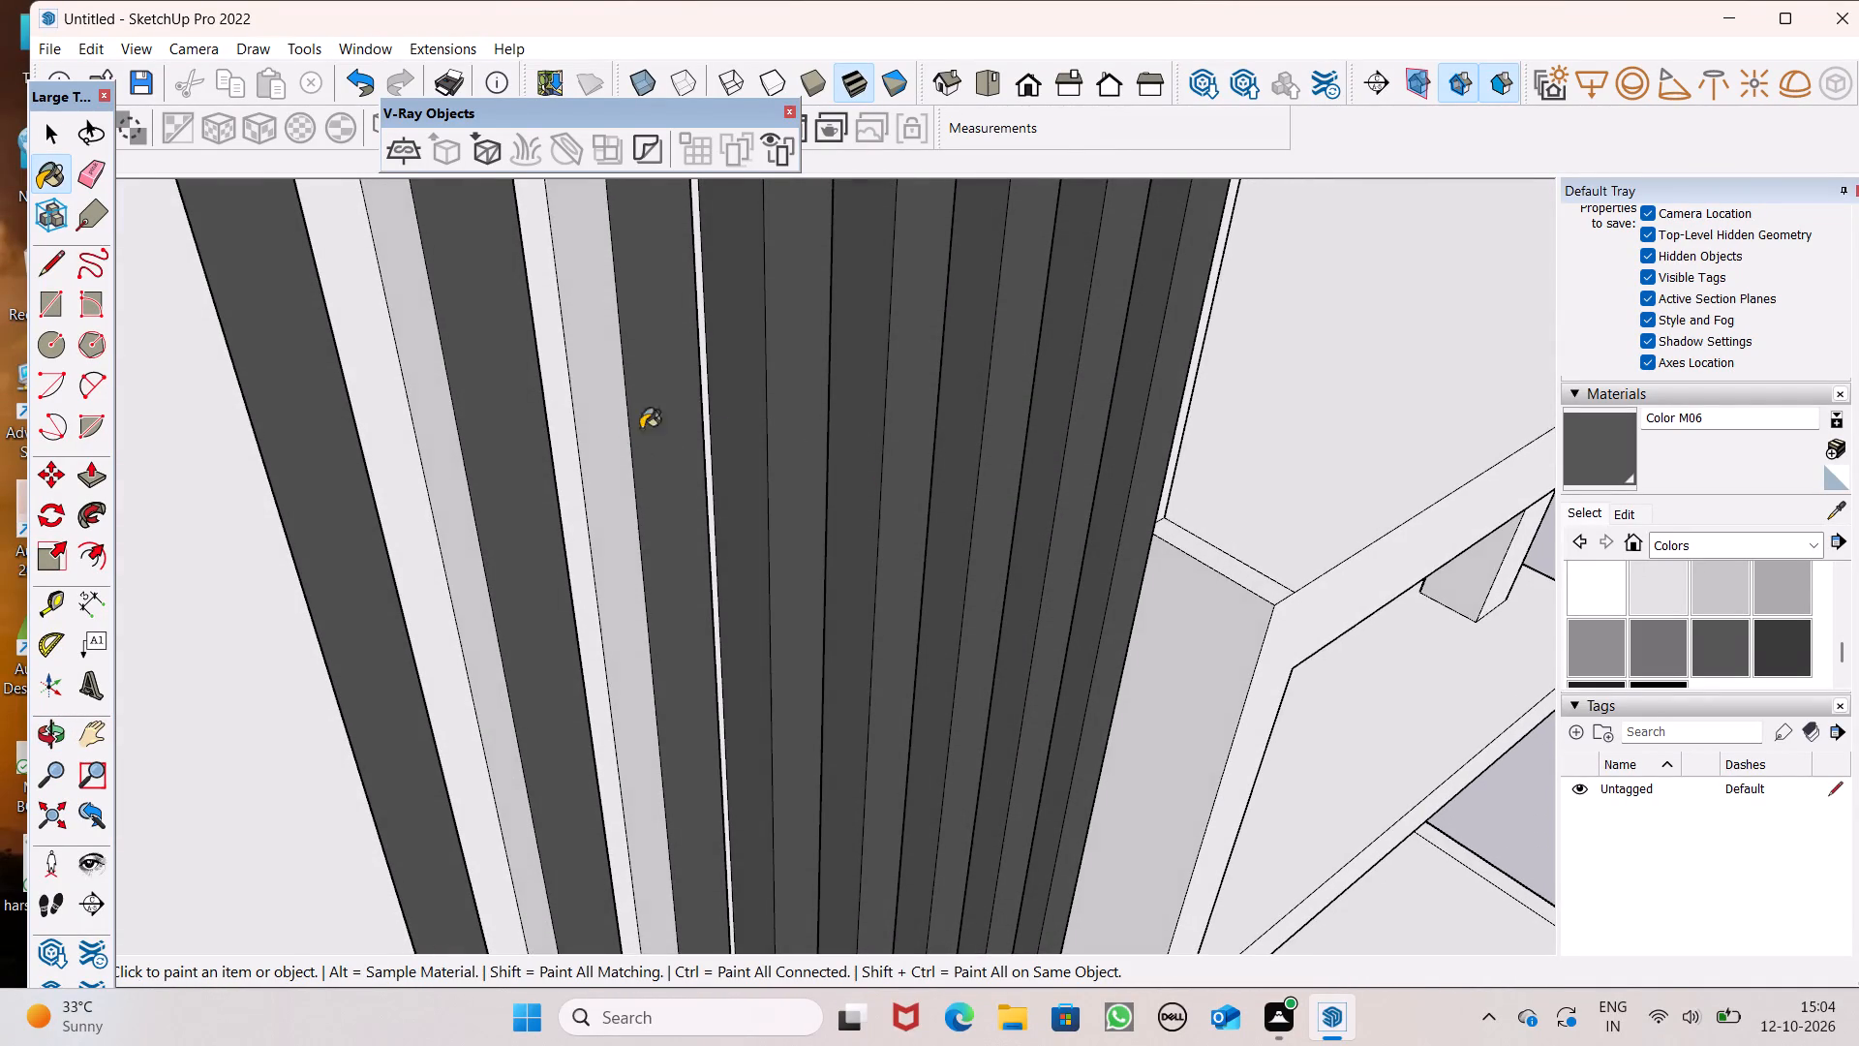
scroll(726, 396, down, 2)
click(511, 453)
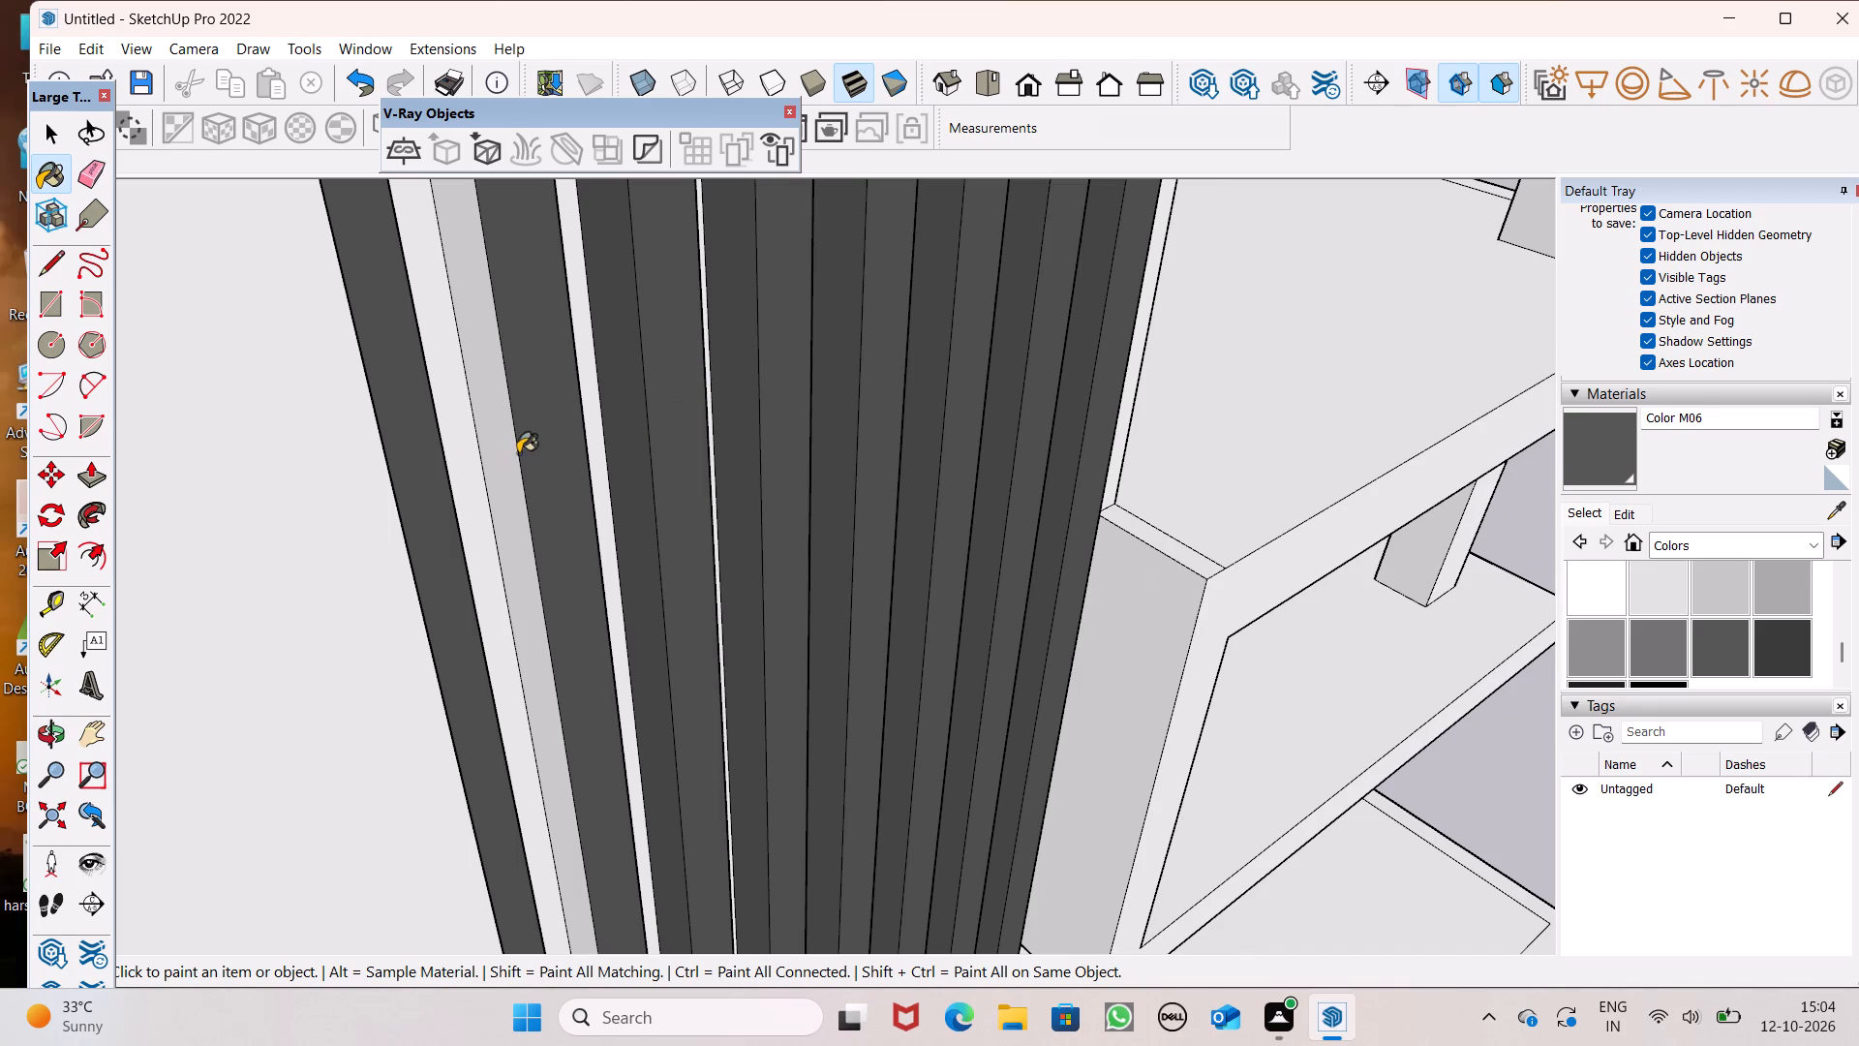
Paint the top end faces of all eight vertical slats with Color M06.
scroll(719, 406, down, 12)
middle_drag(810, 458, 611, 490)
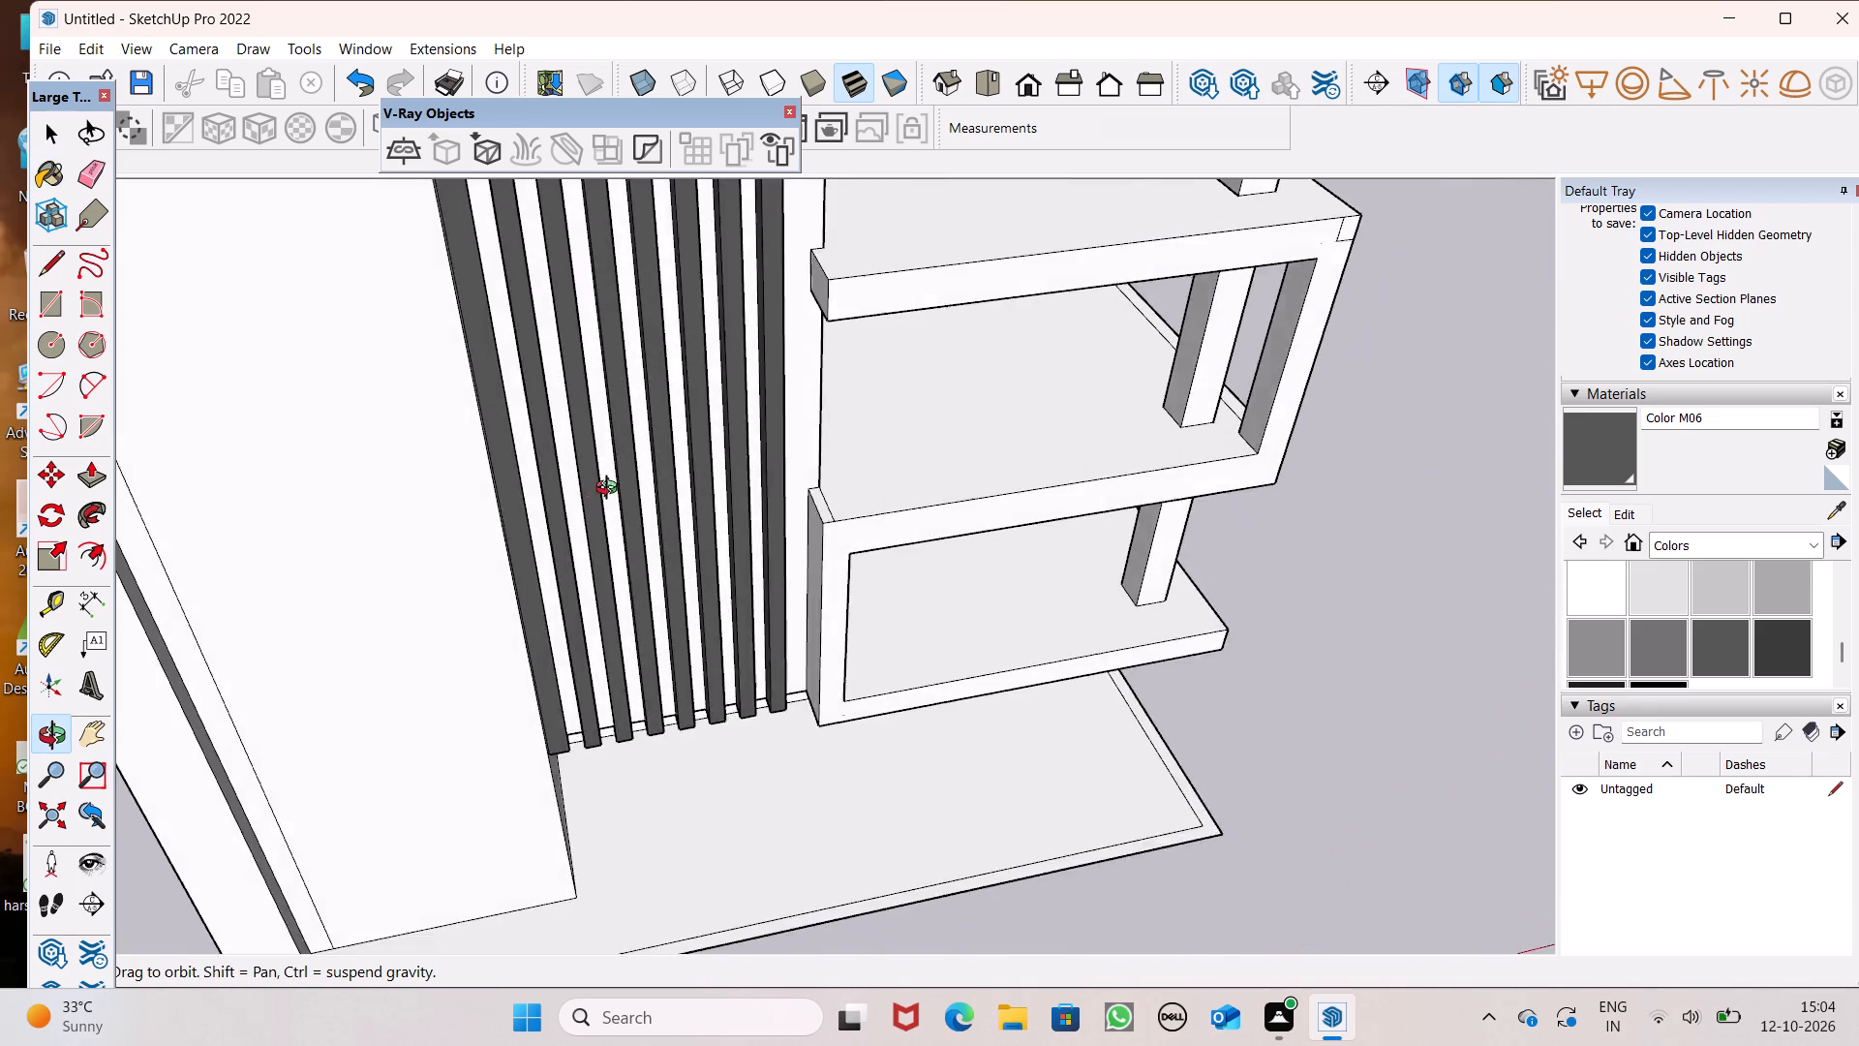
middle_drag(611, 490, 537, 355)
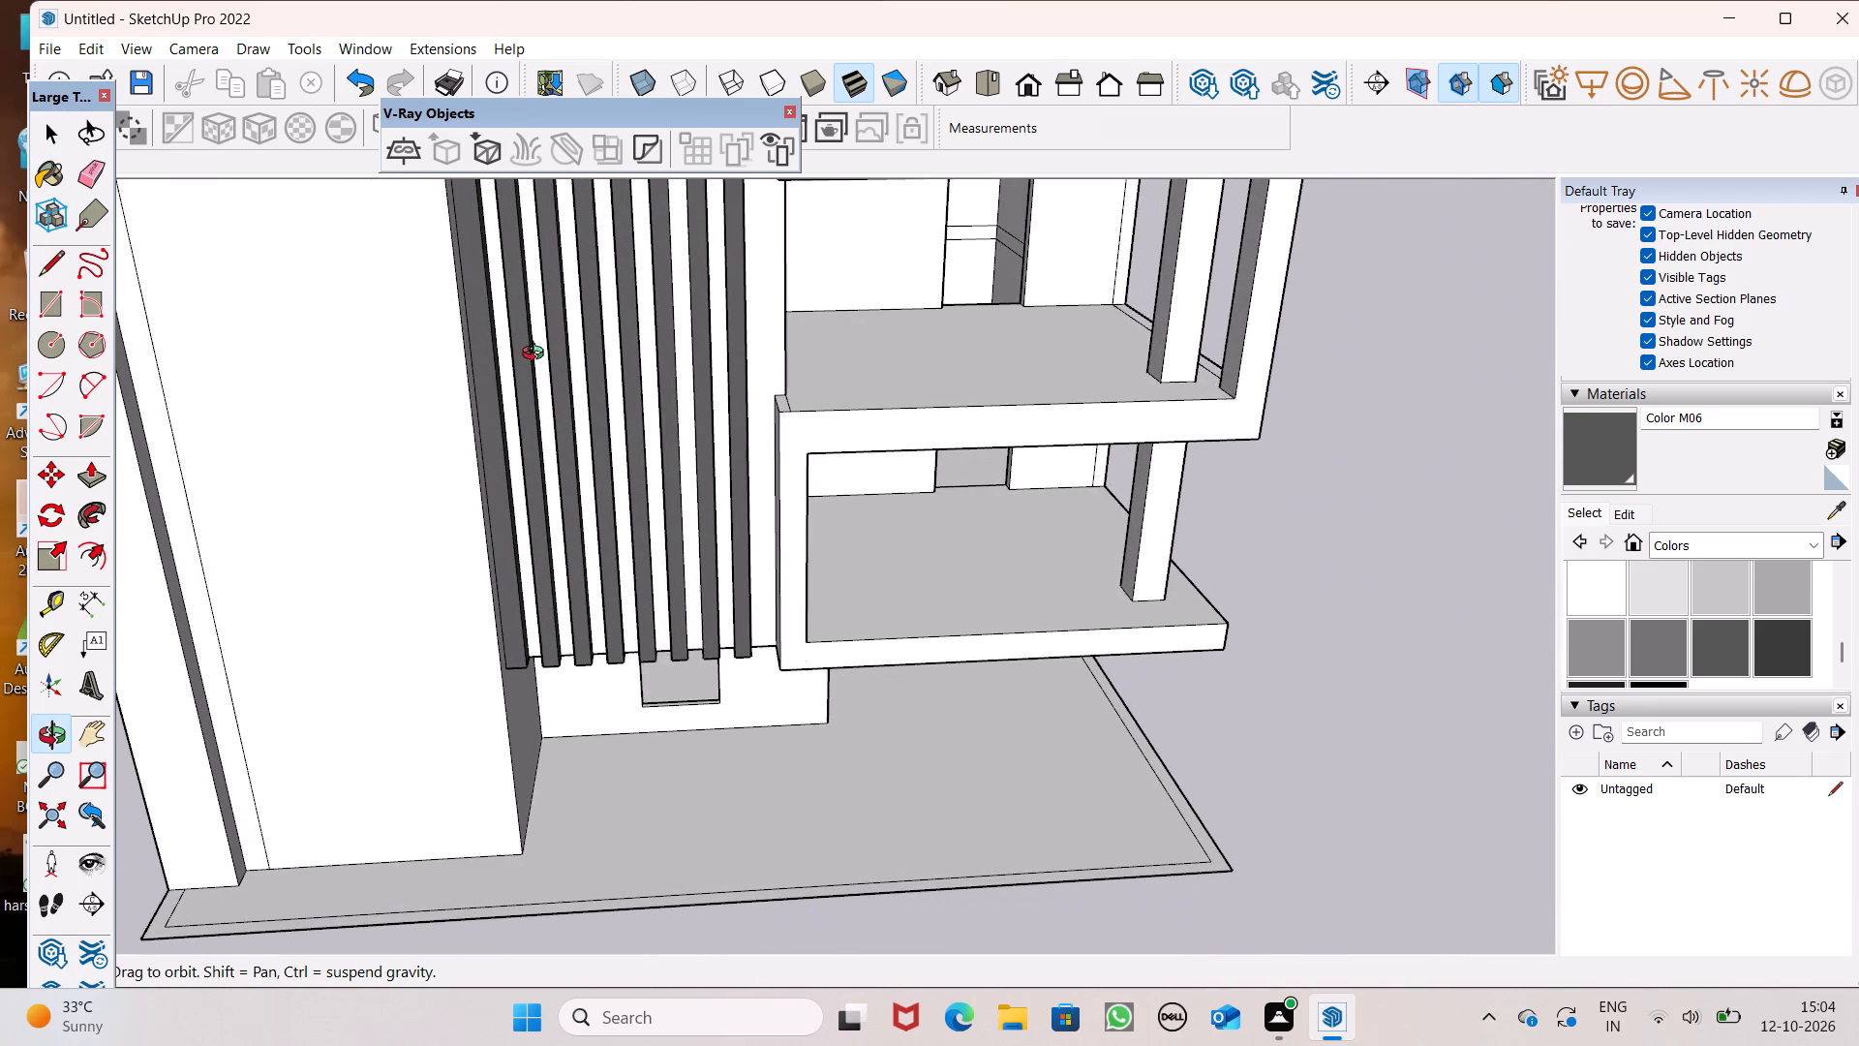
middle_drag(537, 355, 309, 790)
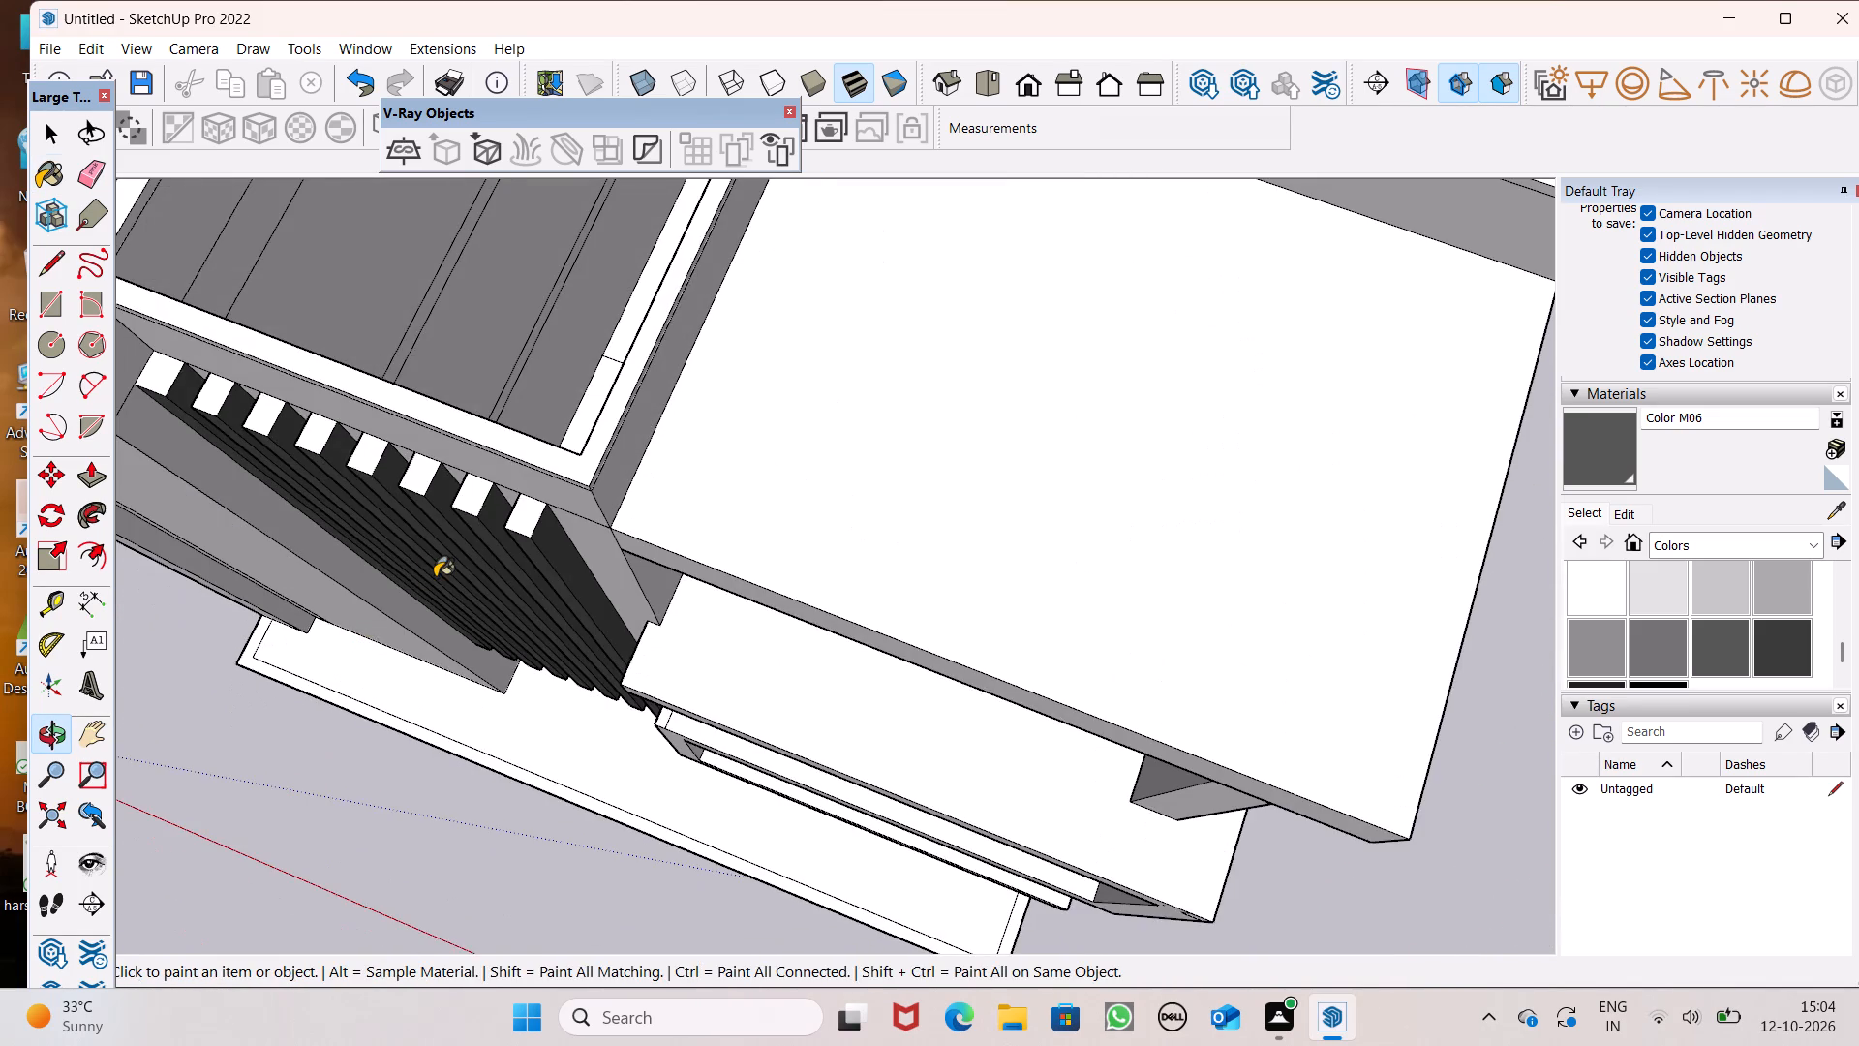
scroll(435, 576, down, 1)
scroll(354, 477, up, 6)
scroll(360, 389, down, 5)
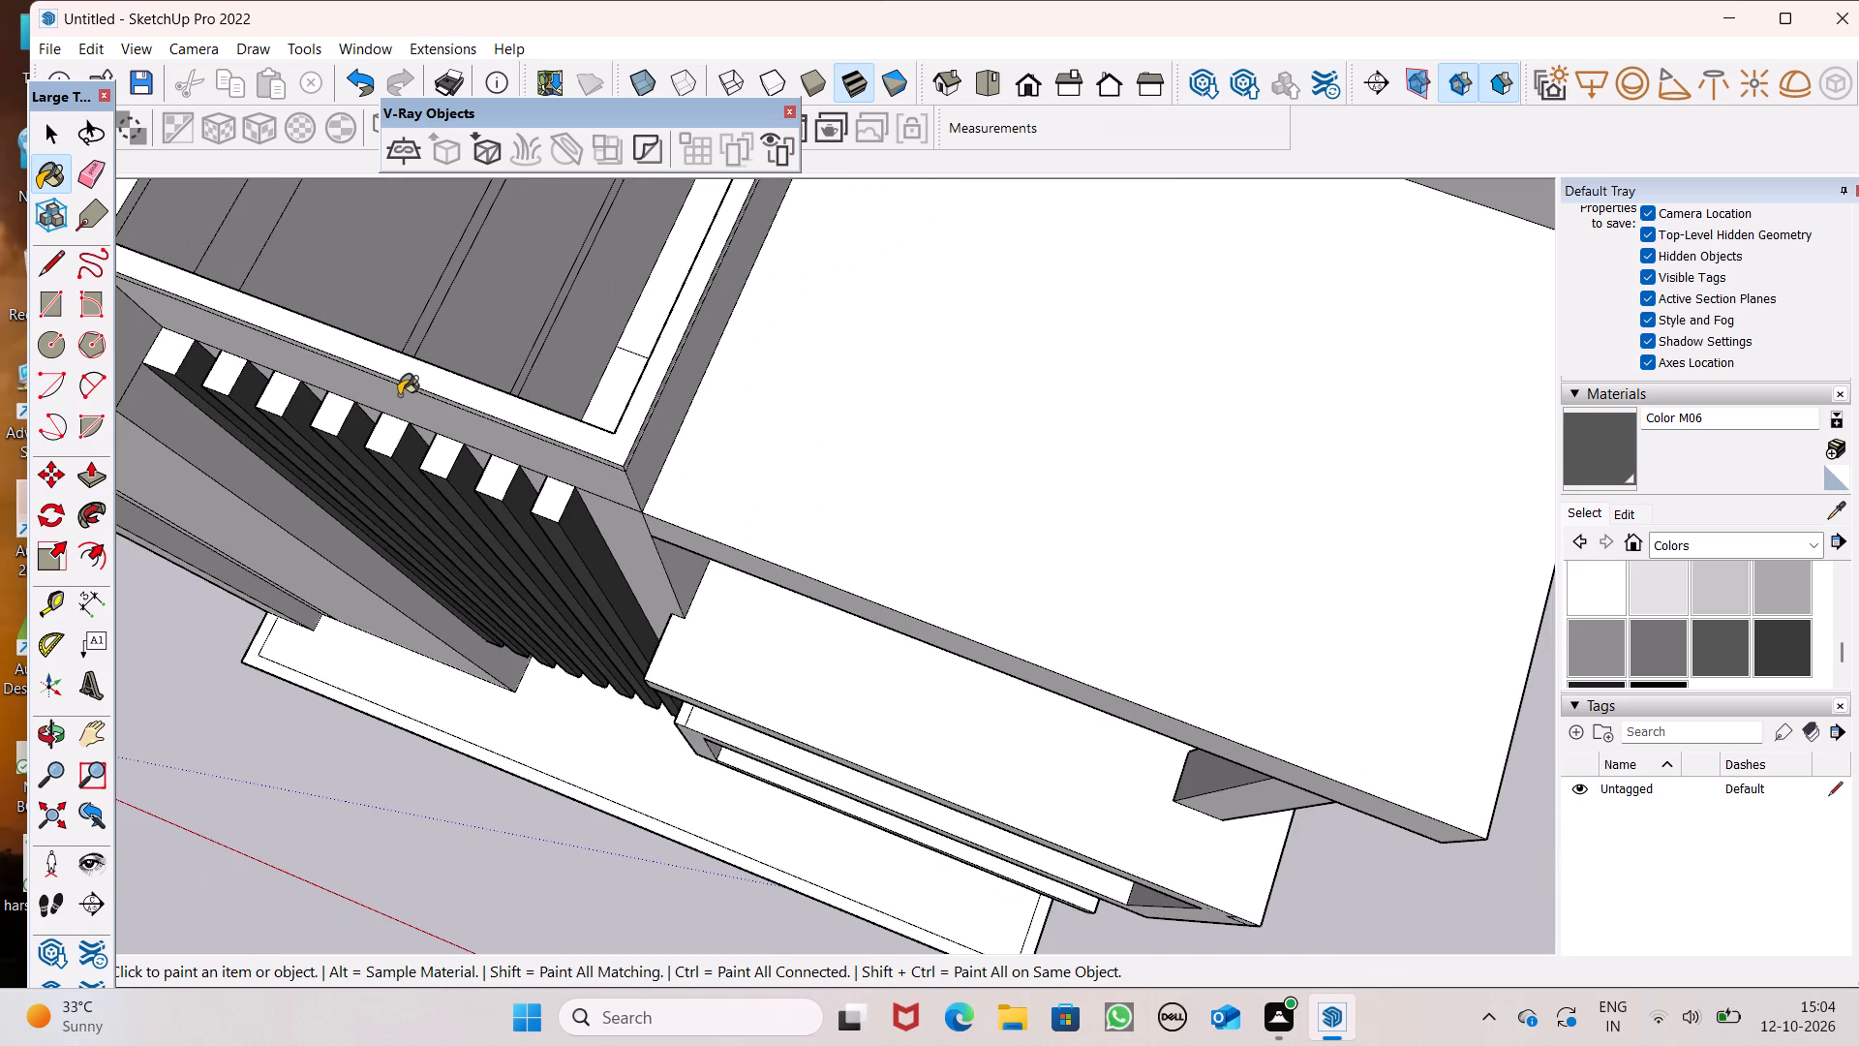
scroll(193, 357, up, 5)
drag(146, 347, 157, 354)
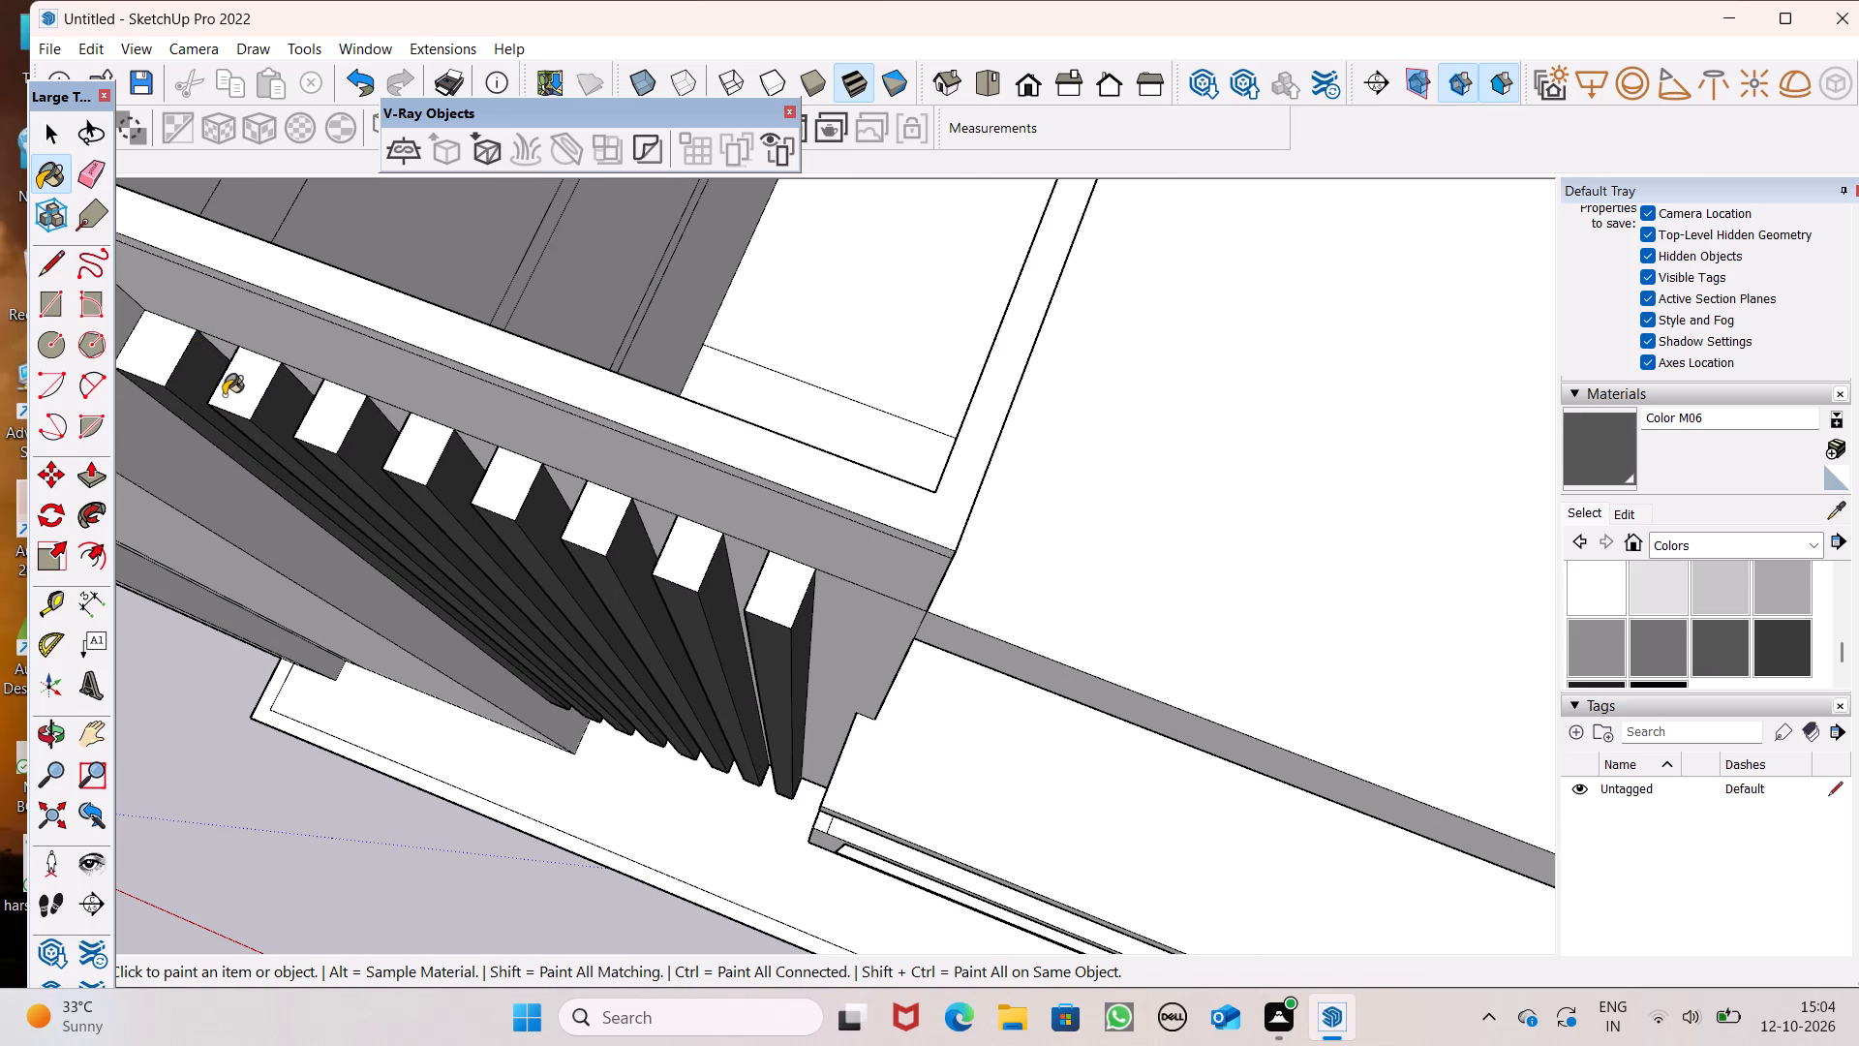
drag(226, 395, 238, 402)
click(334, 411)
click(431, 457)
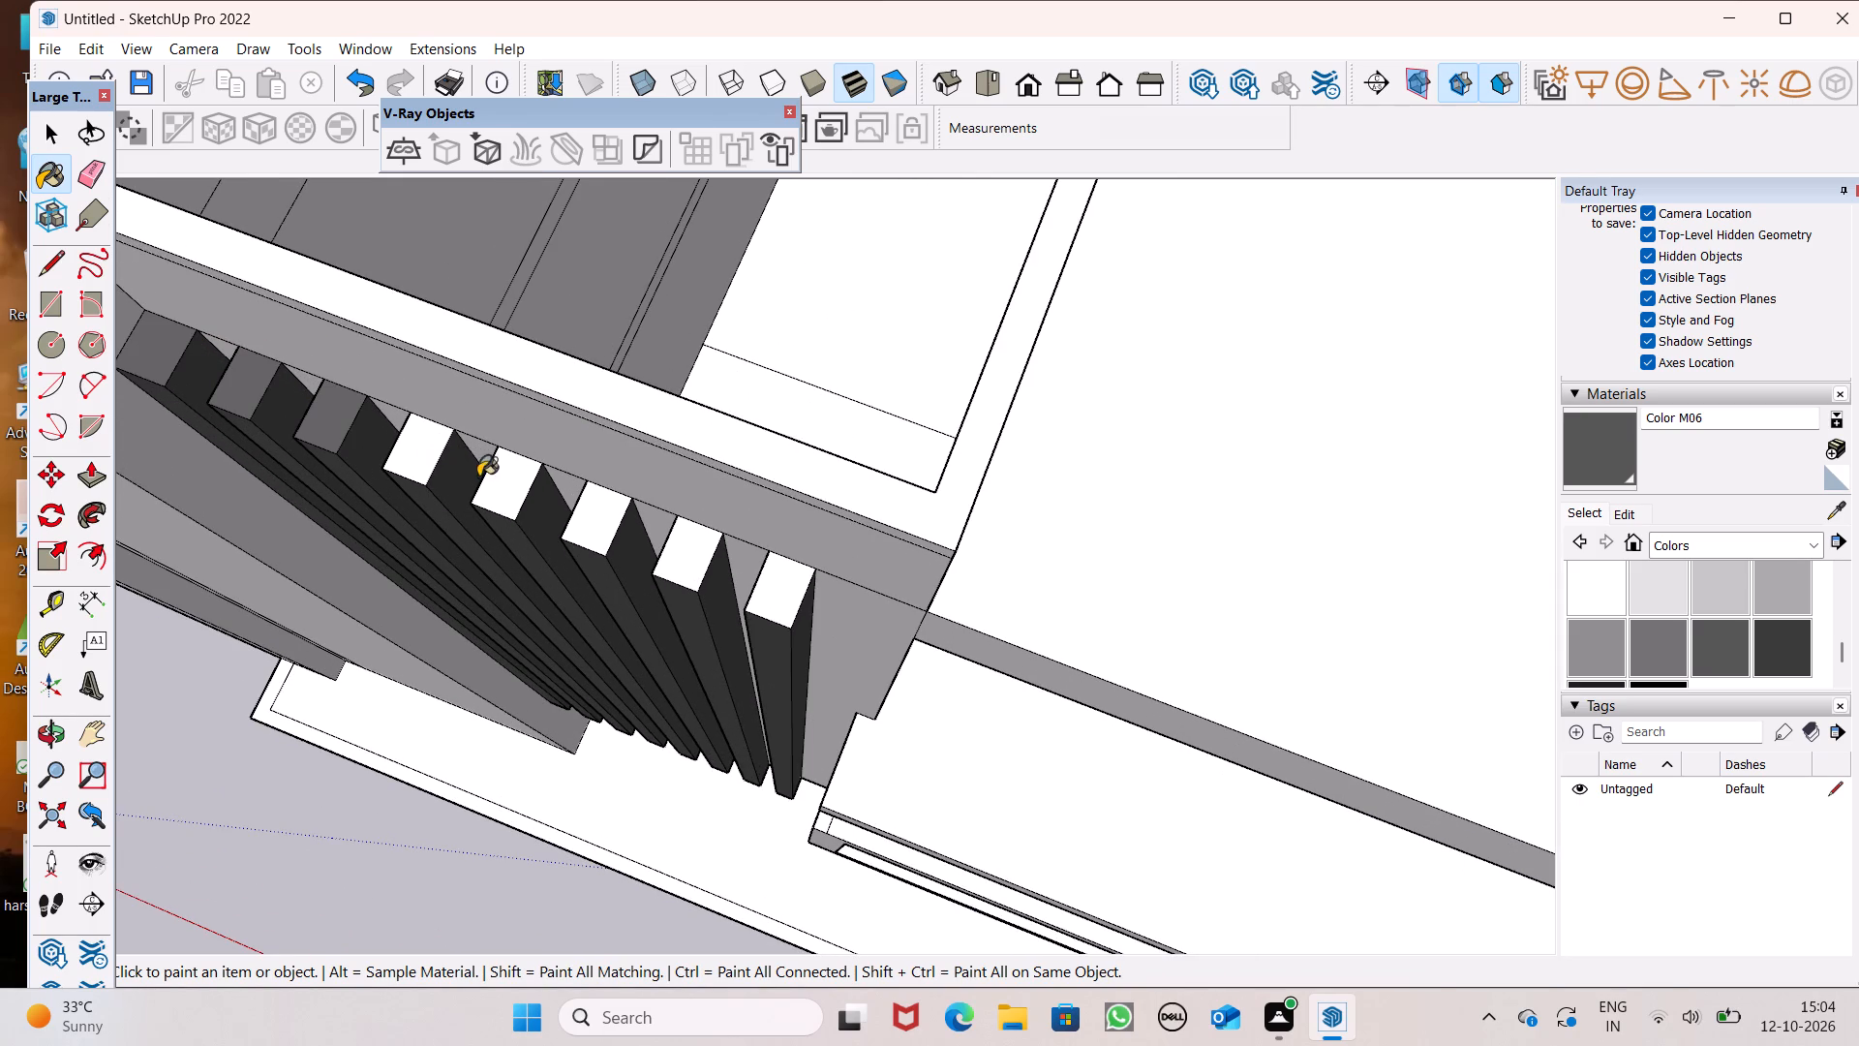
click(482, 475)
click(497, 476)
click(602, 528)
click(709, 554)
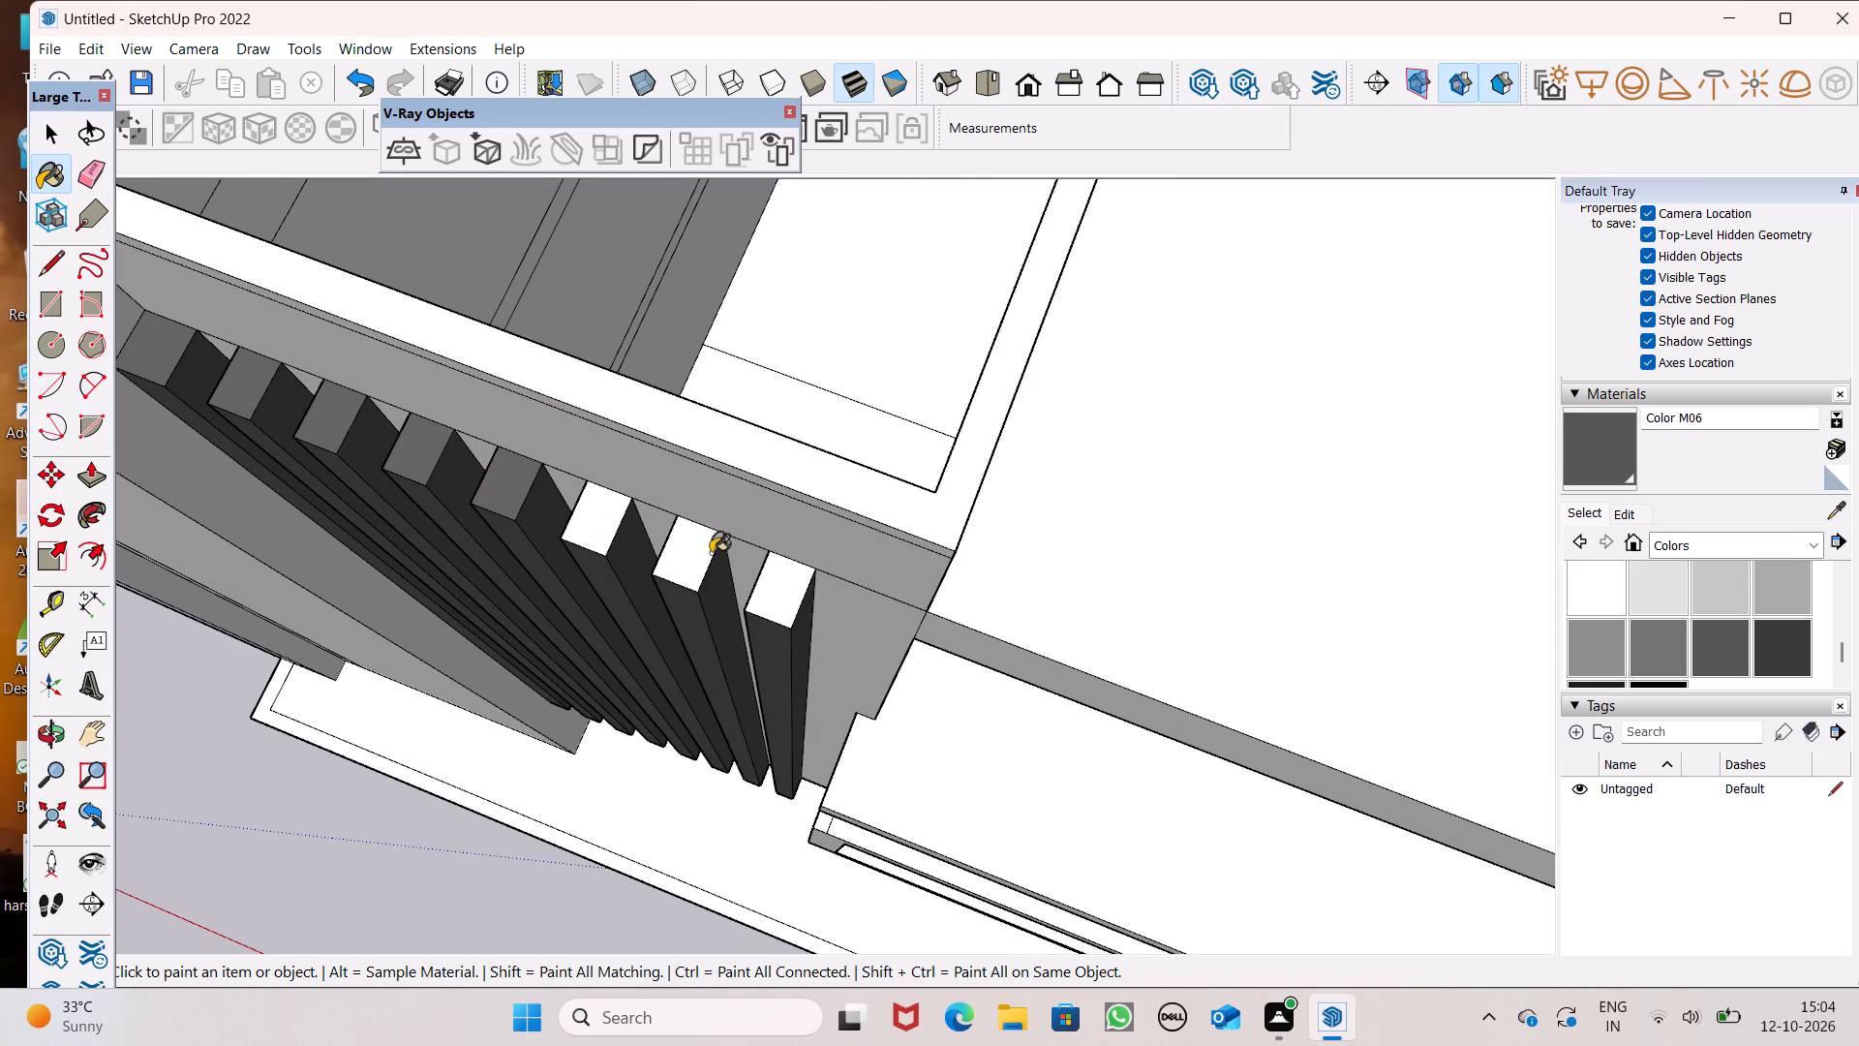
click(764, 584)
Paint the connected underside of the vertical slats, above the ground-floor window, with Color M06.
scroll(871, 447, down, 7)
middle_drag(917, 522, 1359, 292)
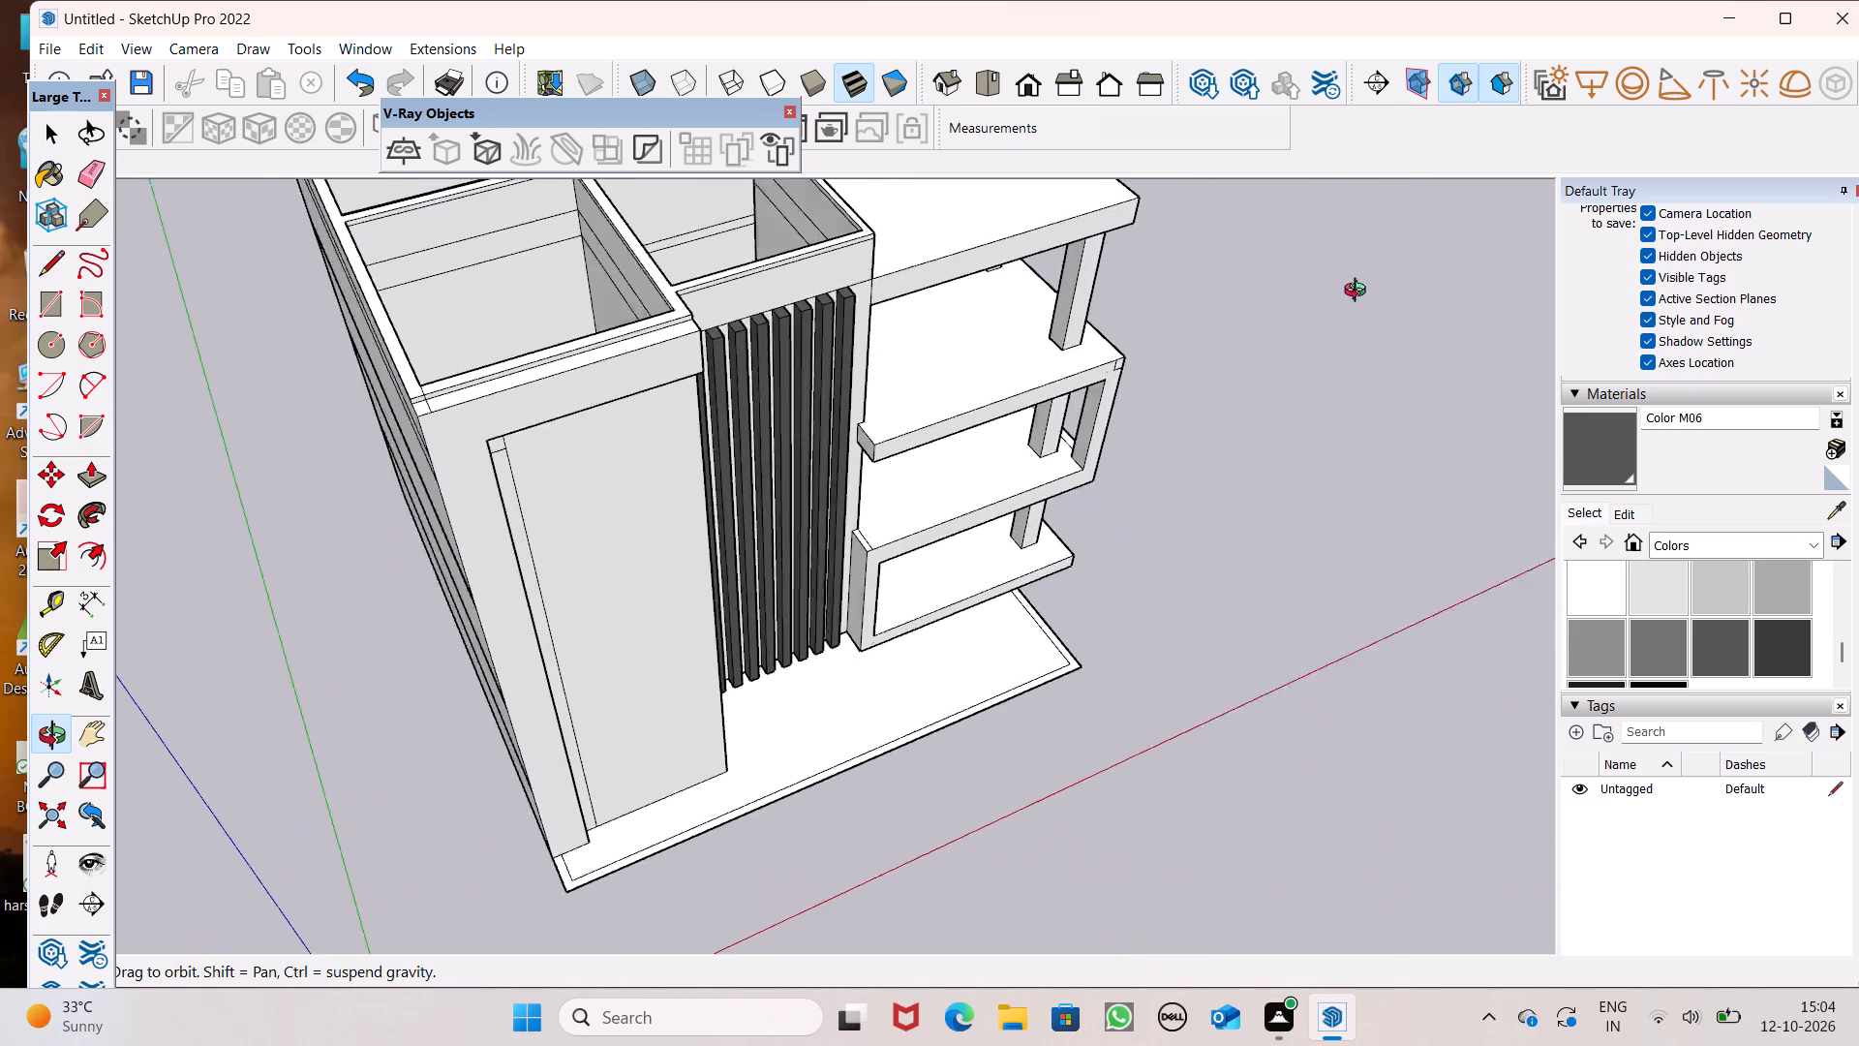
middle_drag(1359, 292, 1356, 297)
middle_drag(1016, 418, 149, 391)
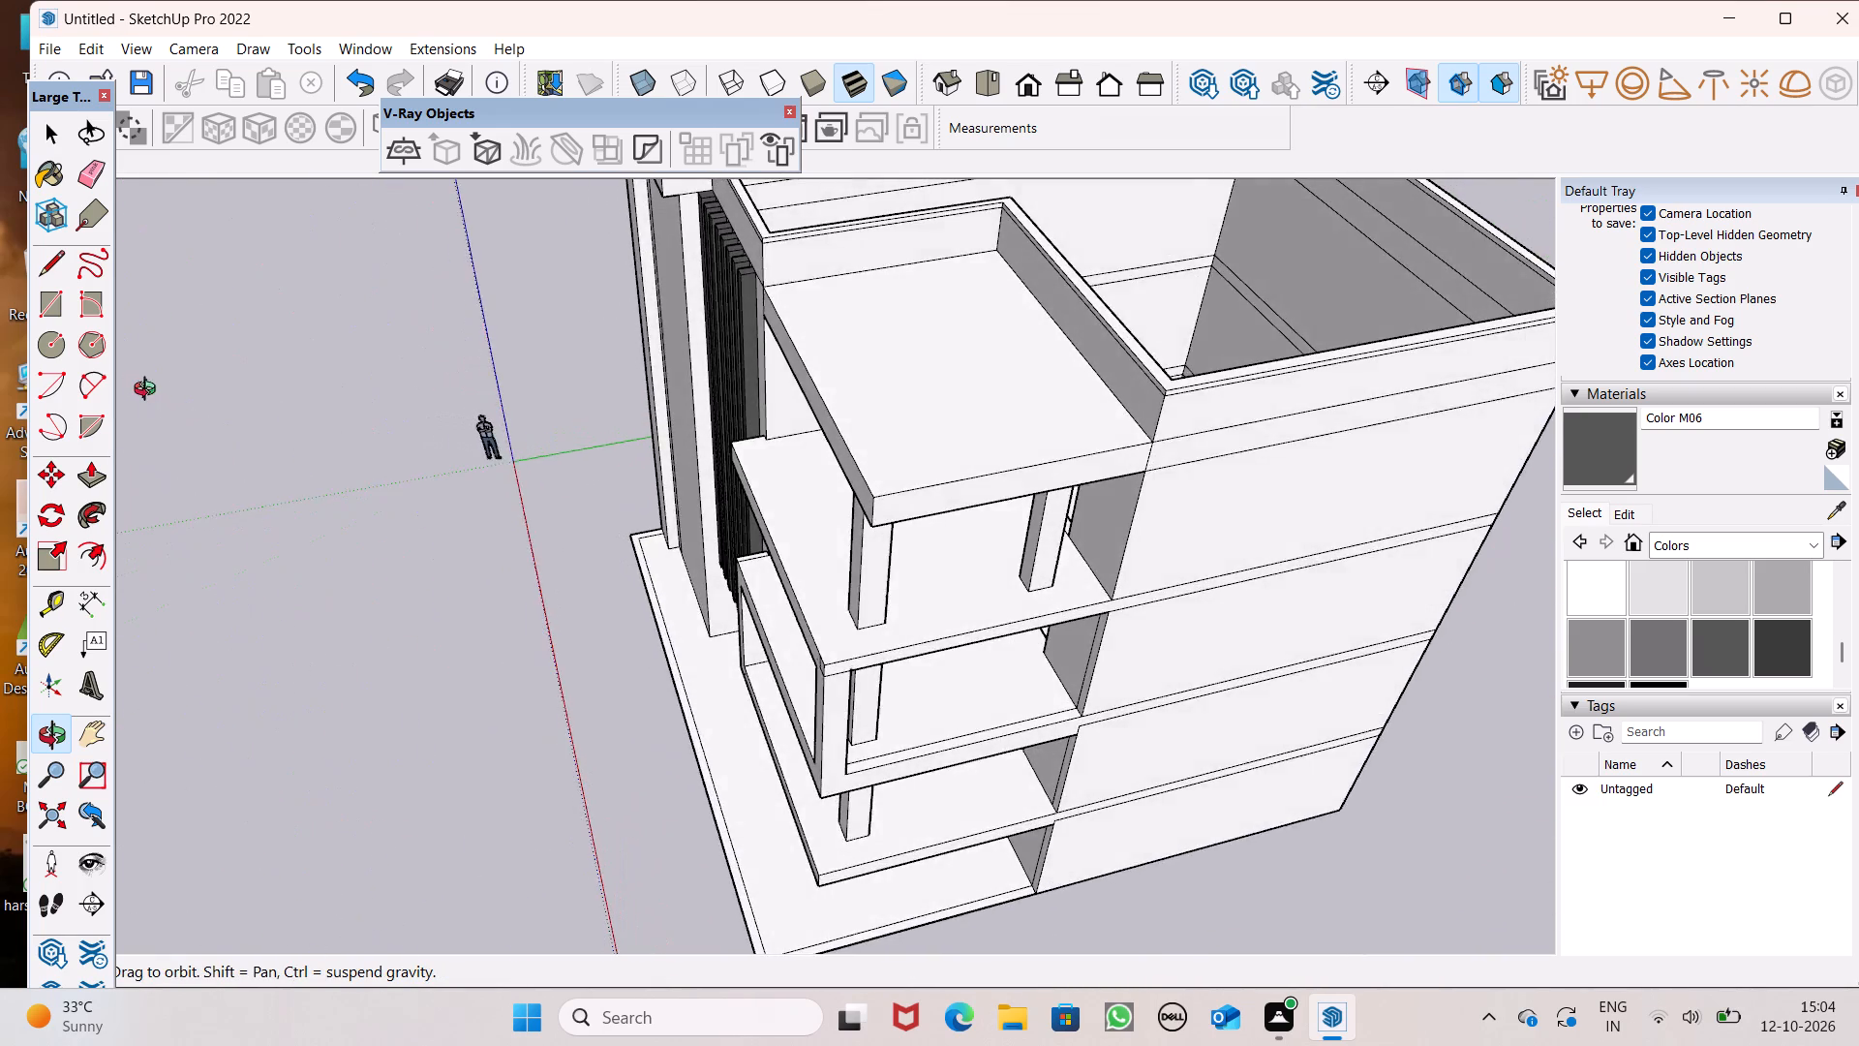
middle_drag(149, 391, 730, 178)
scroll(855, 429, down, 5)
middle_drag(824, 572, 868, 389)
scroll(805, 560, up, 9)
middle_drag(817, 649, 829, 512)
scroll(731, 465, up, 5)
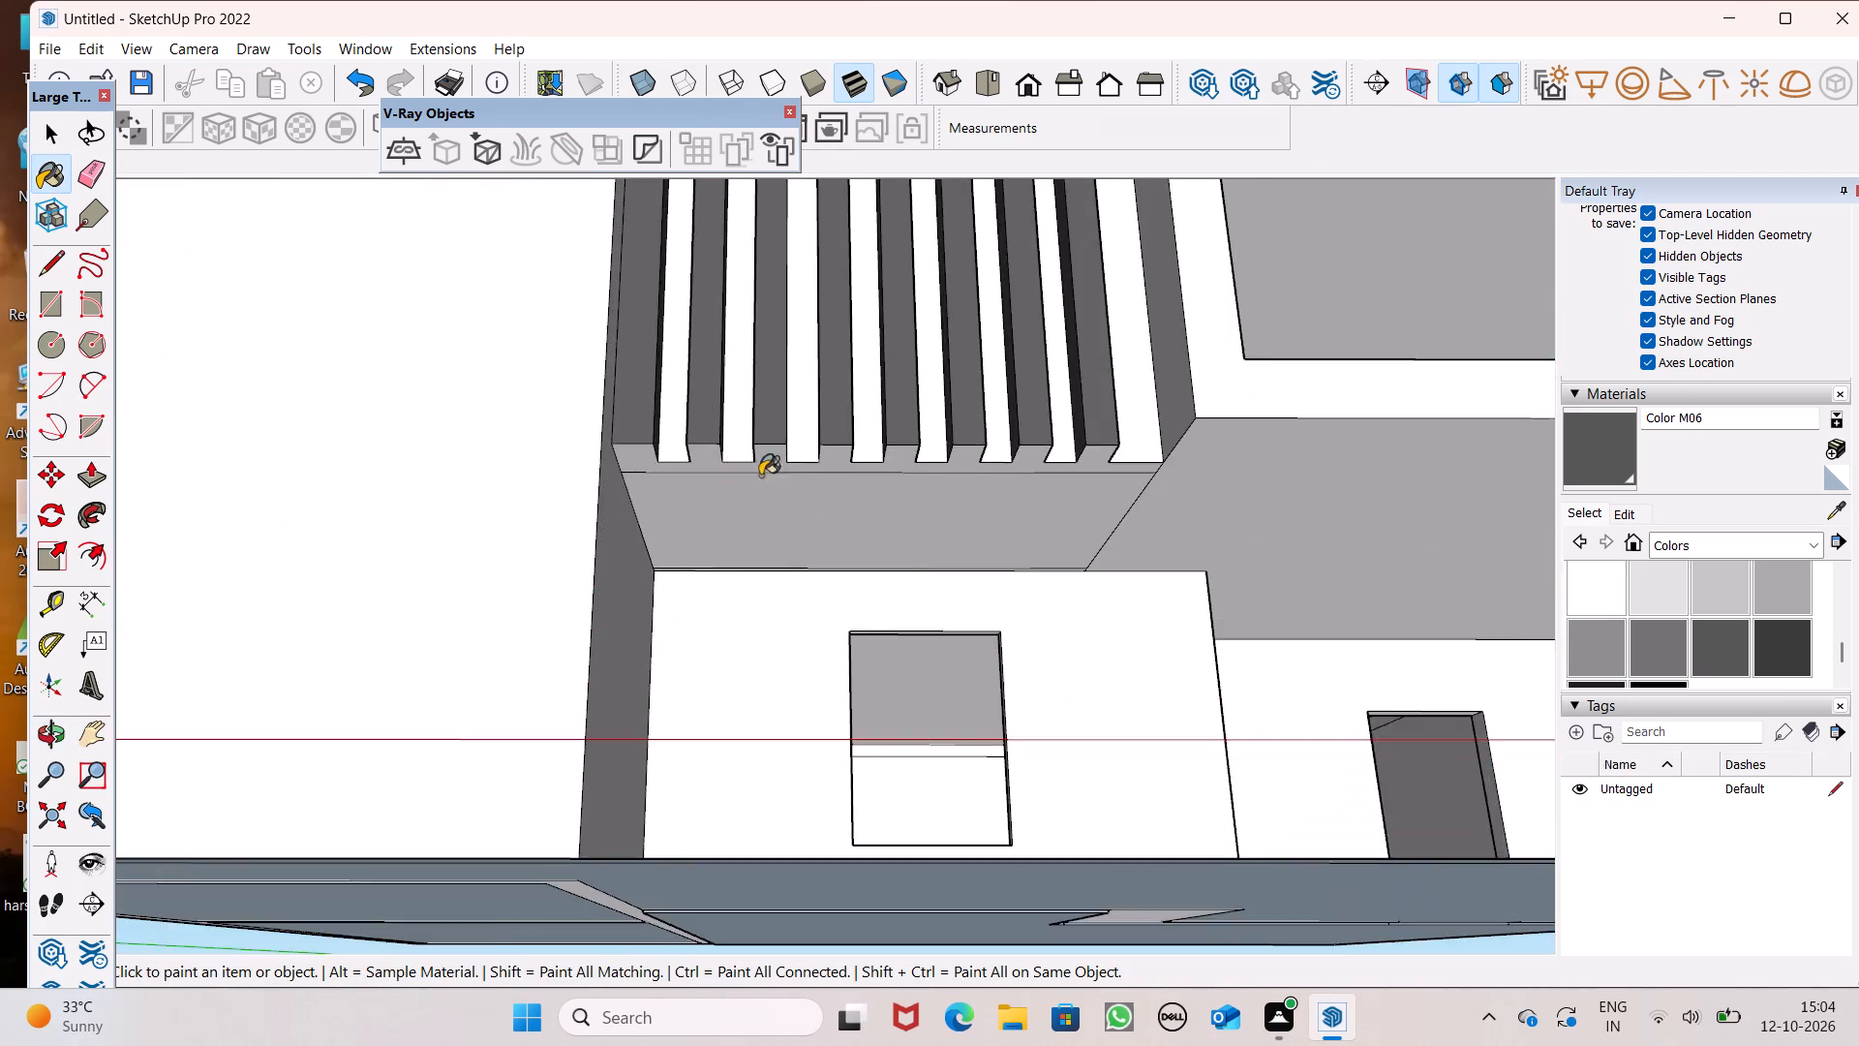
scroll(760, 476, up, 3)
middle_drag(981, 508, 970, 422)
scroll(767, 351, up, 7)
scroll(496, 415, up, 5)
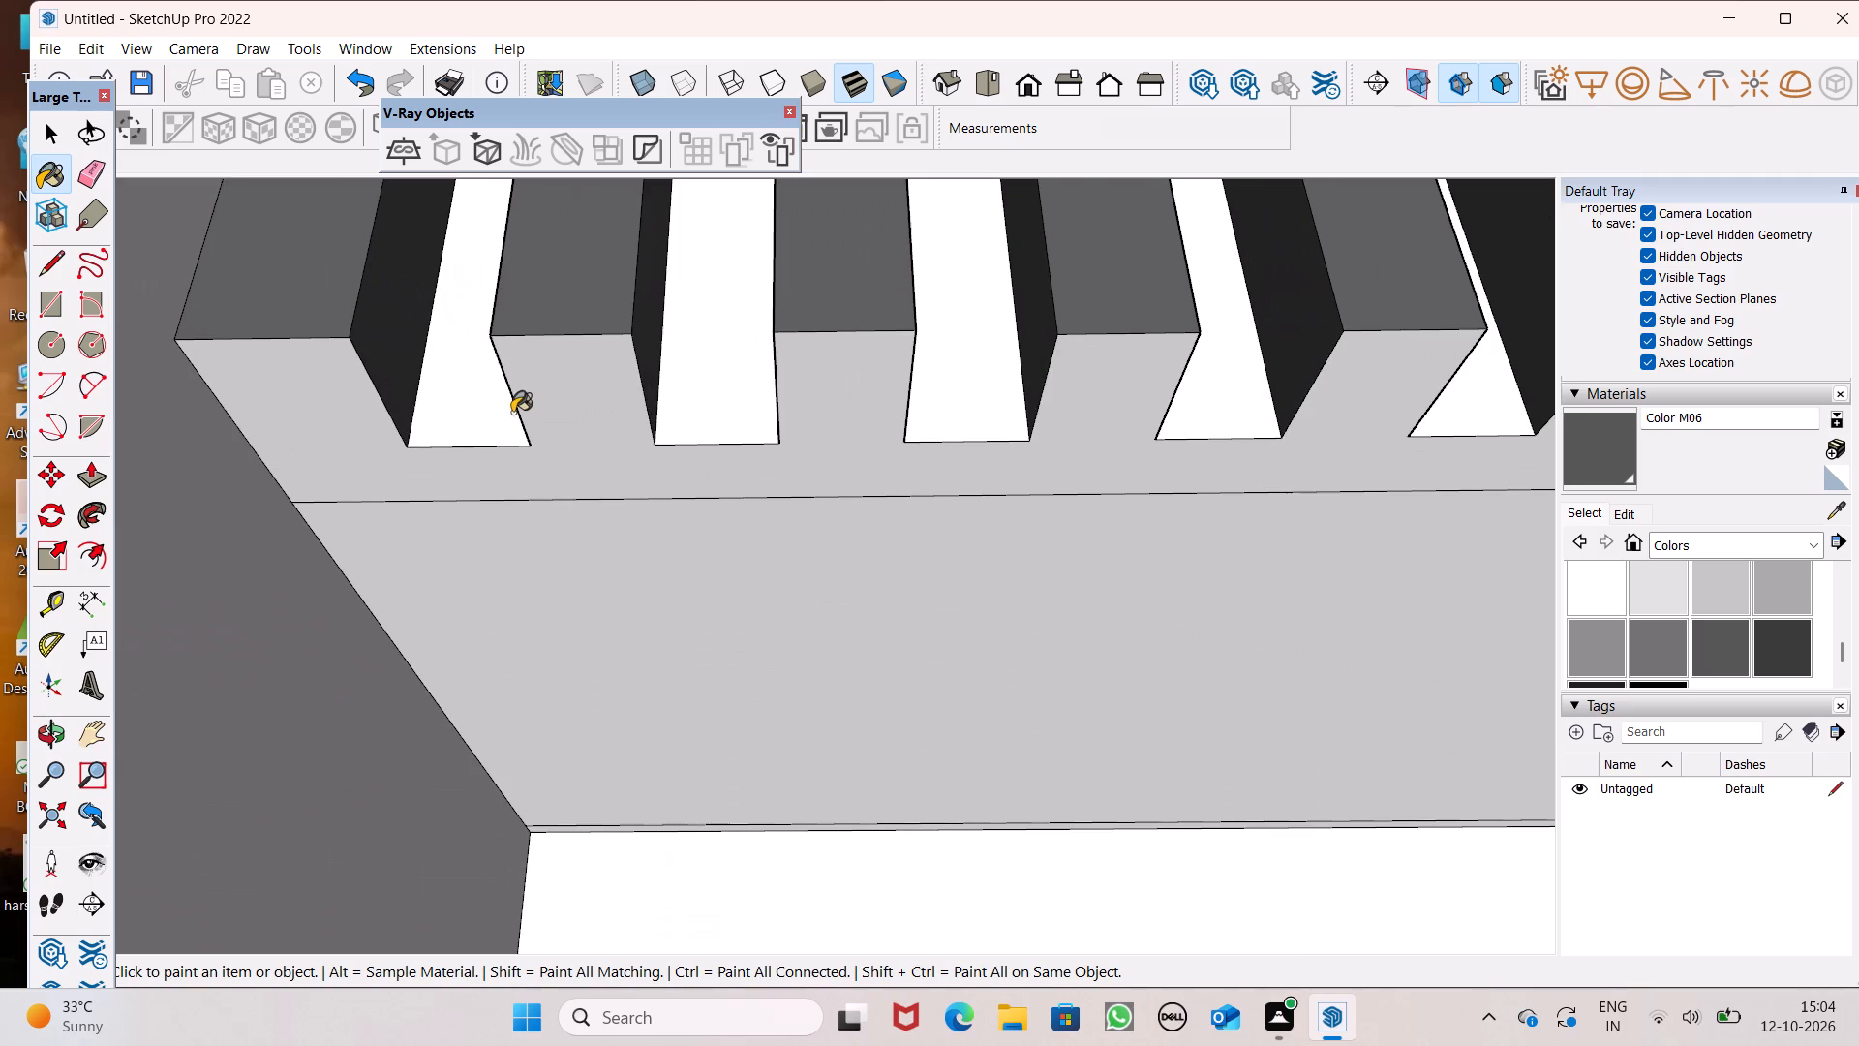
drag(332, 438, 347, 438)
scroll(508, 444, down, 6)
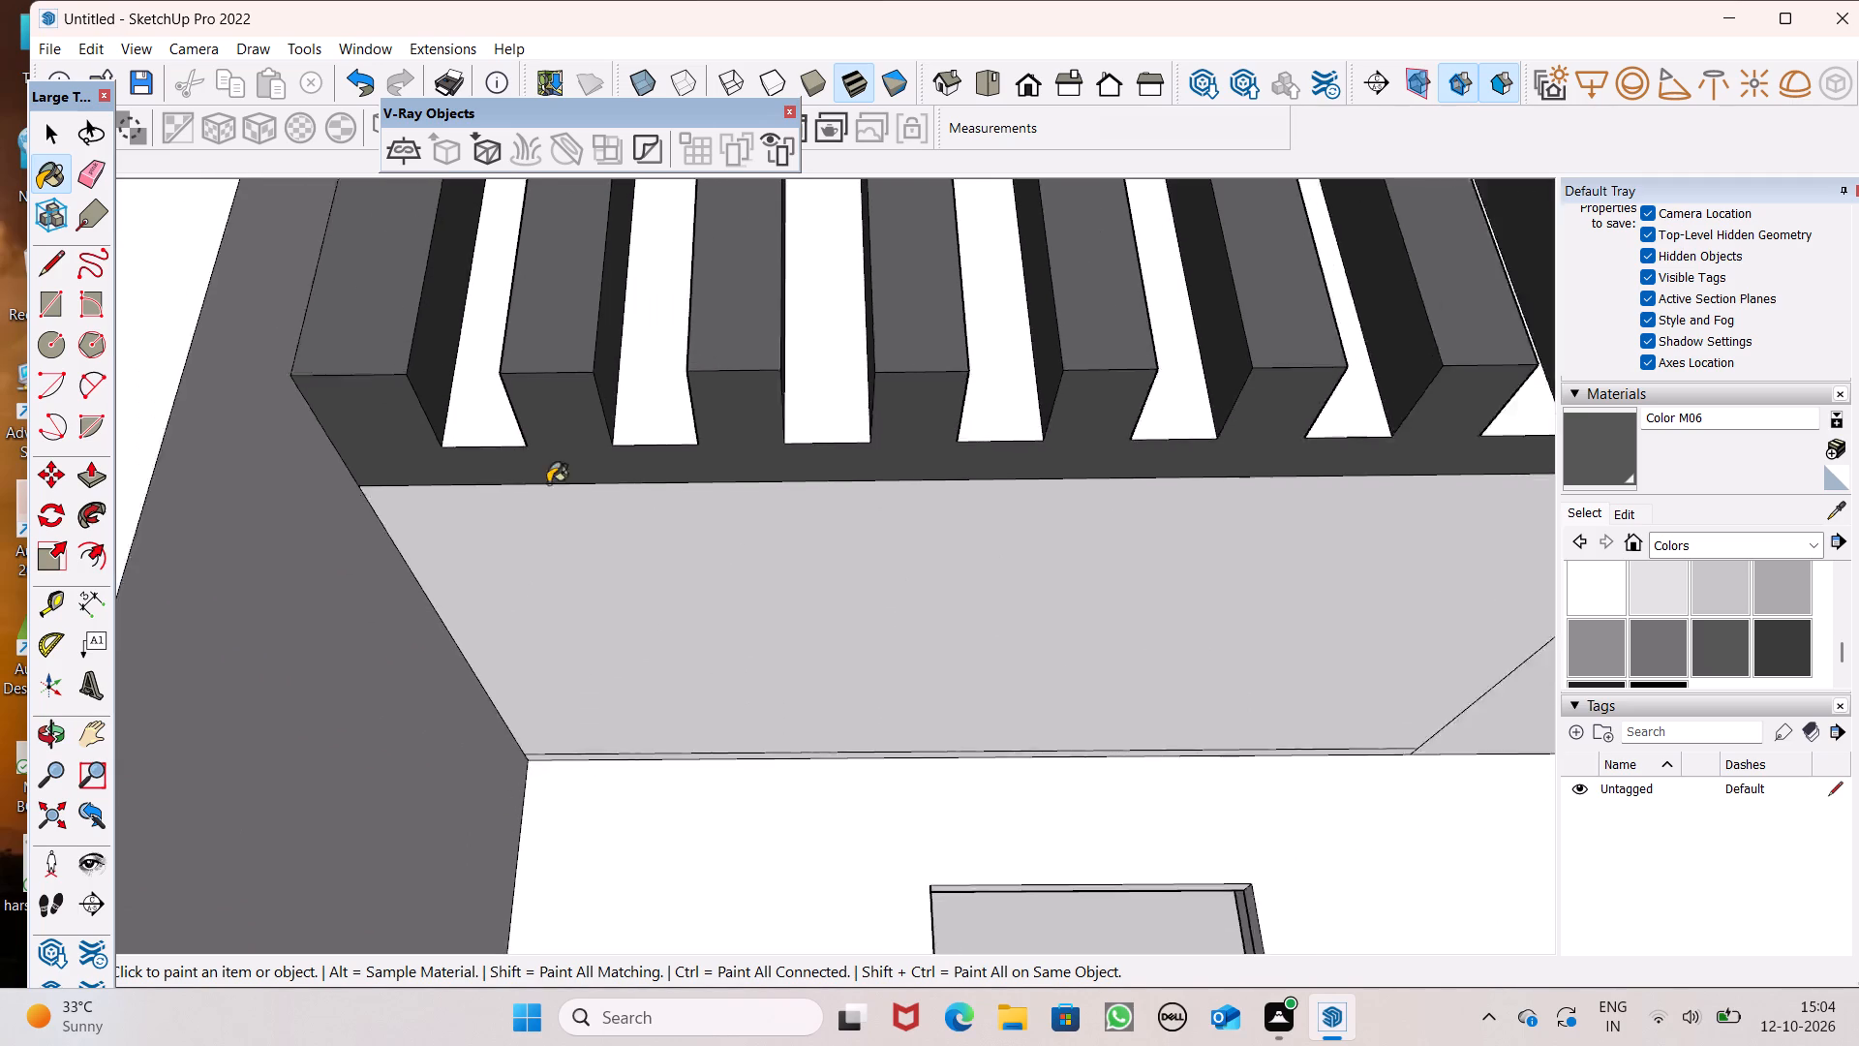
Leave the Paint Bucket and examine the painted slats and the adjoining balconies from several angles.
scroll(548, 483, down, 7)
scroll(958, 397, down, 5)
middle_drag(973, 412, 970, 682)
scroll(914, 529, down, 4)
scroll(914, 529, up, 1)
scroll(914, 533, down, 1)
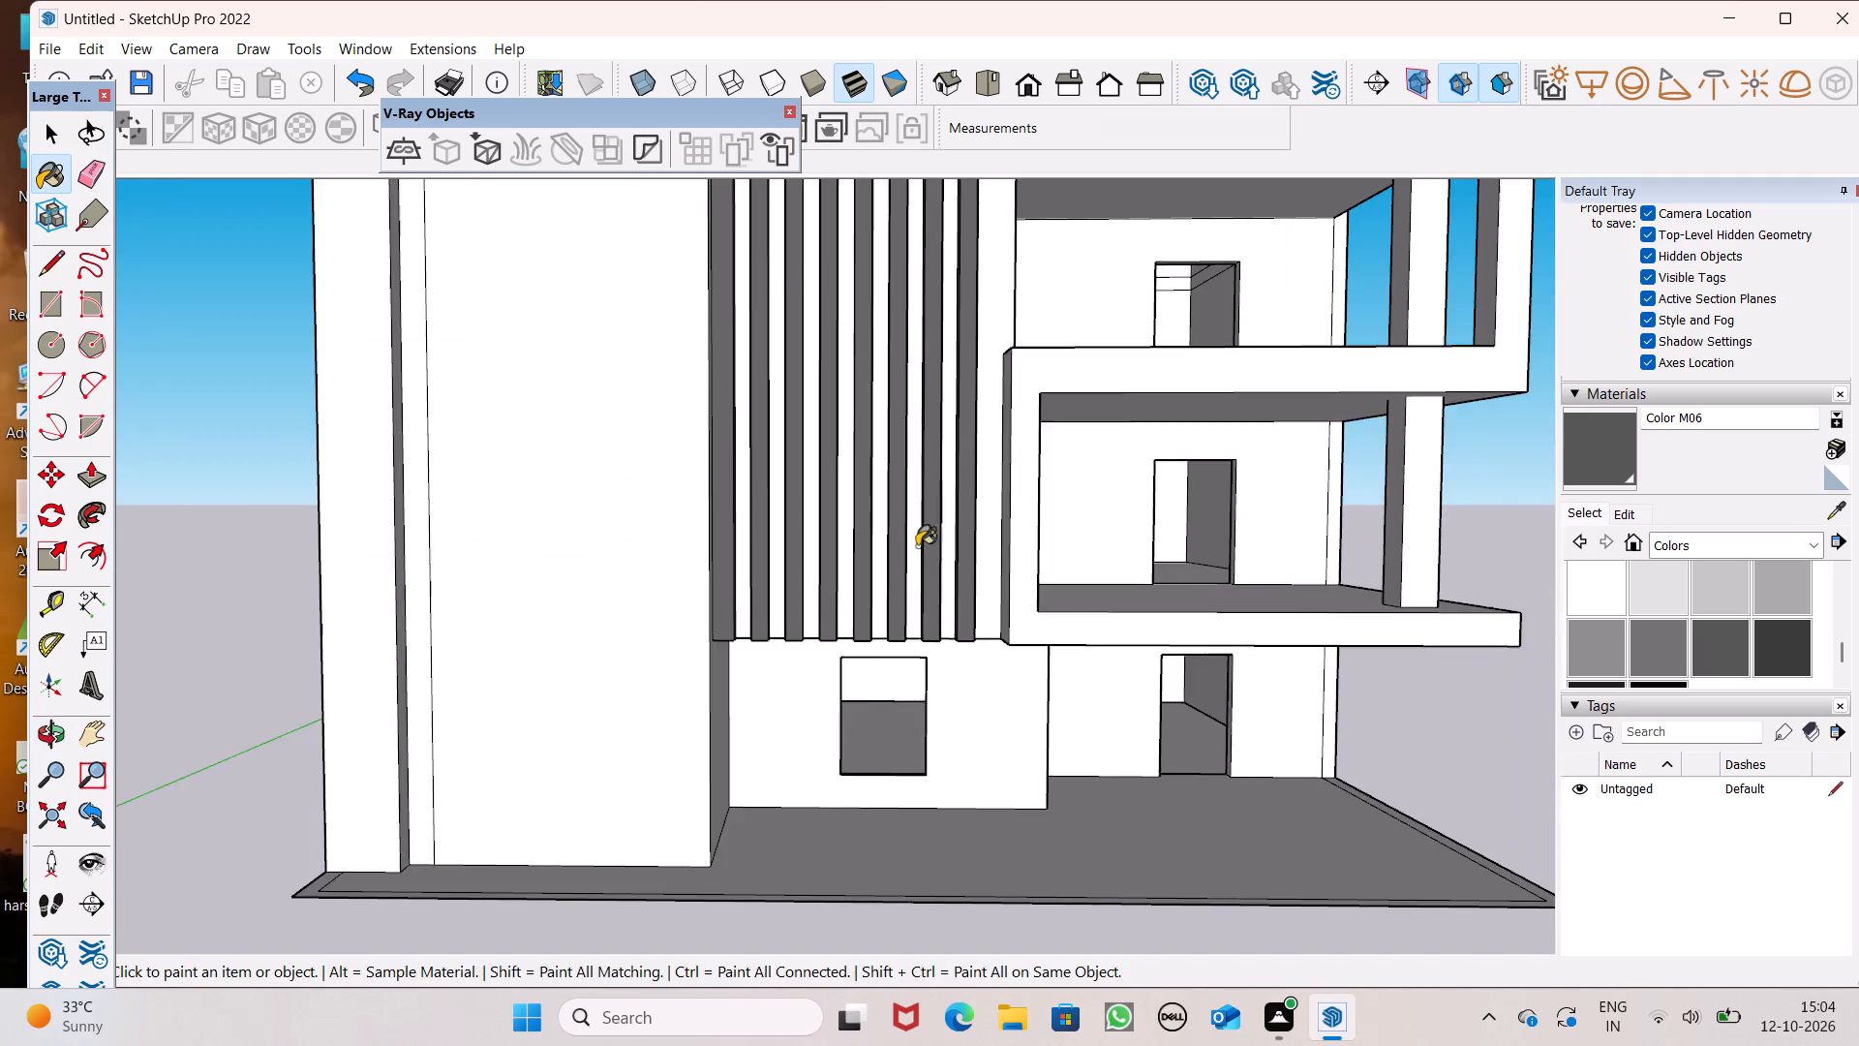
middle_drag(920, 547, 962, 801)
scroll(962, 791, down, 1)
scroll(929, 662, down, 7)
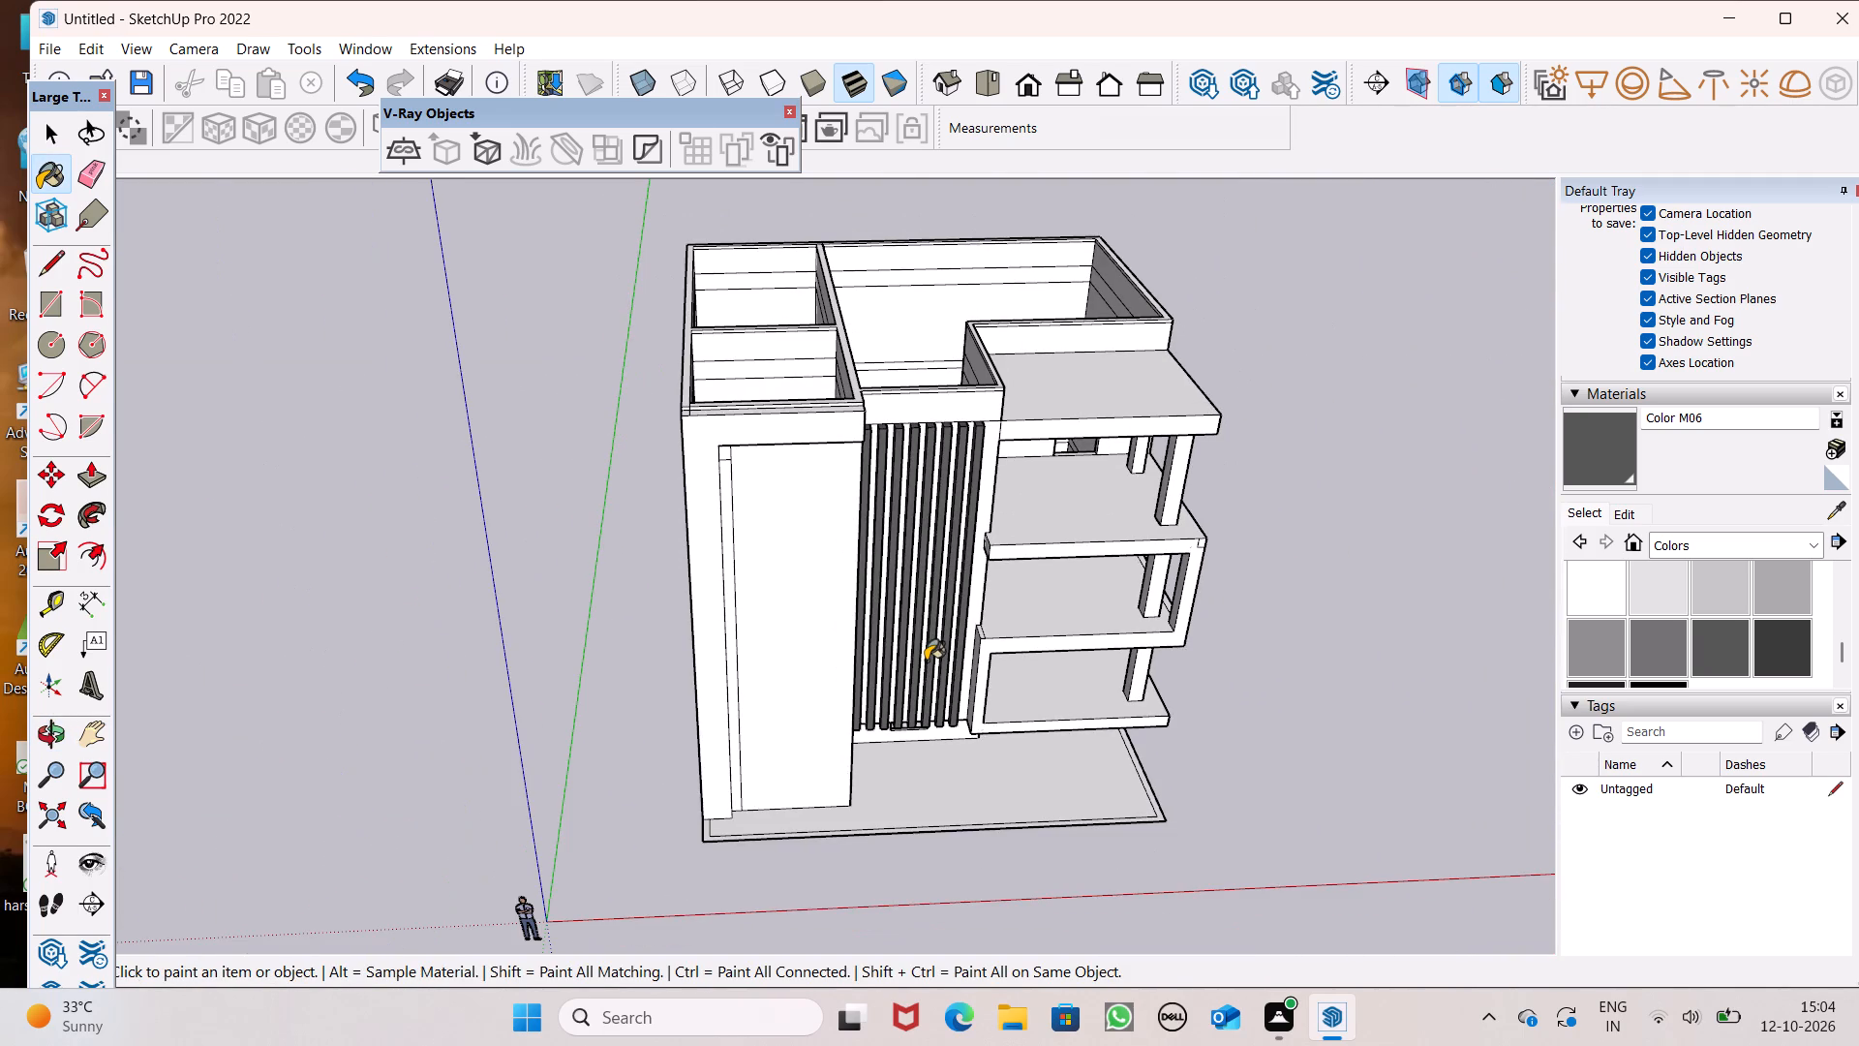
scroll(929, 660, down, 2)
middle_drag(929, 660, 872, 698)
key(space)
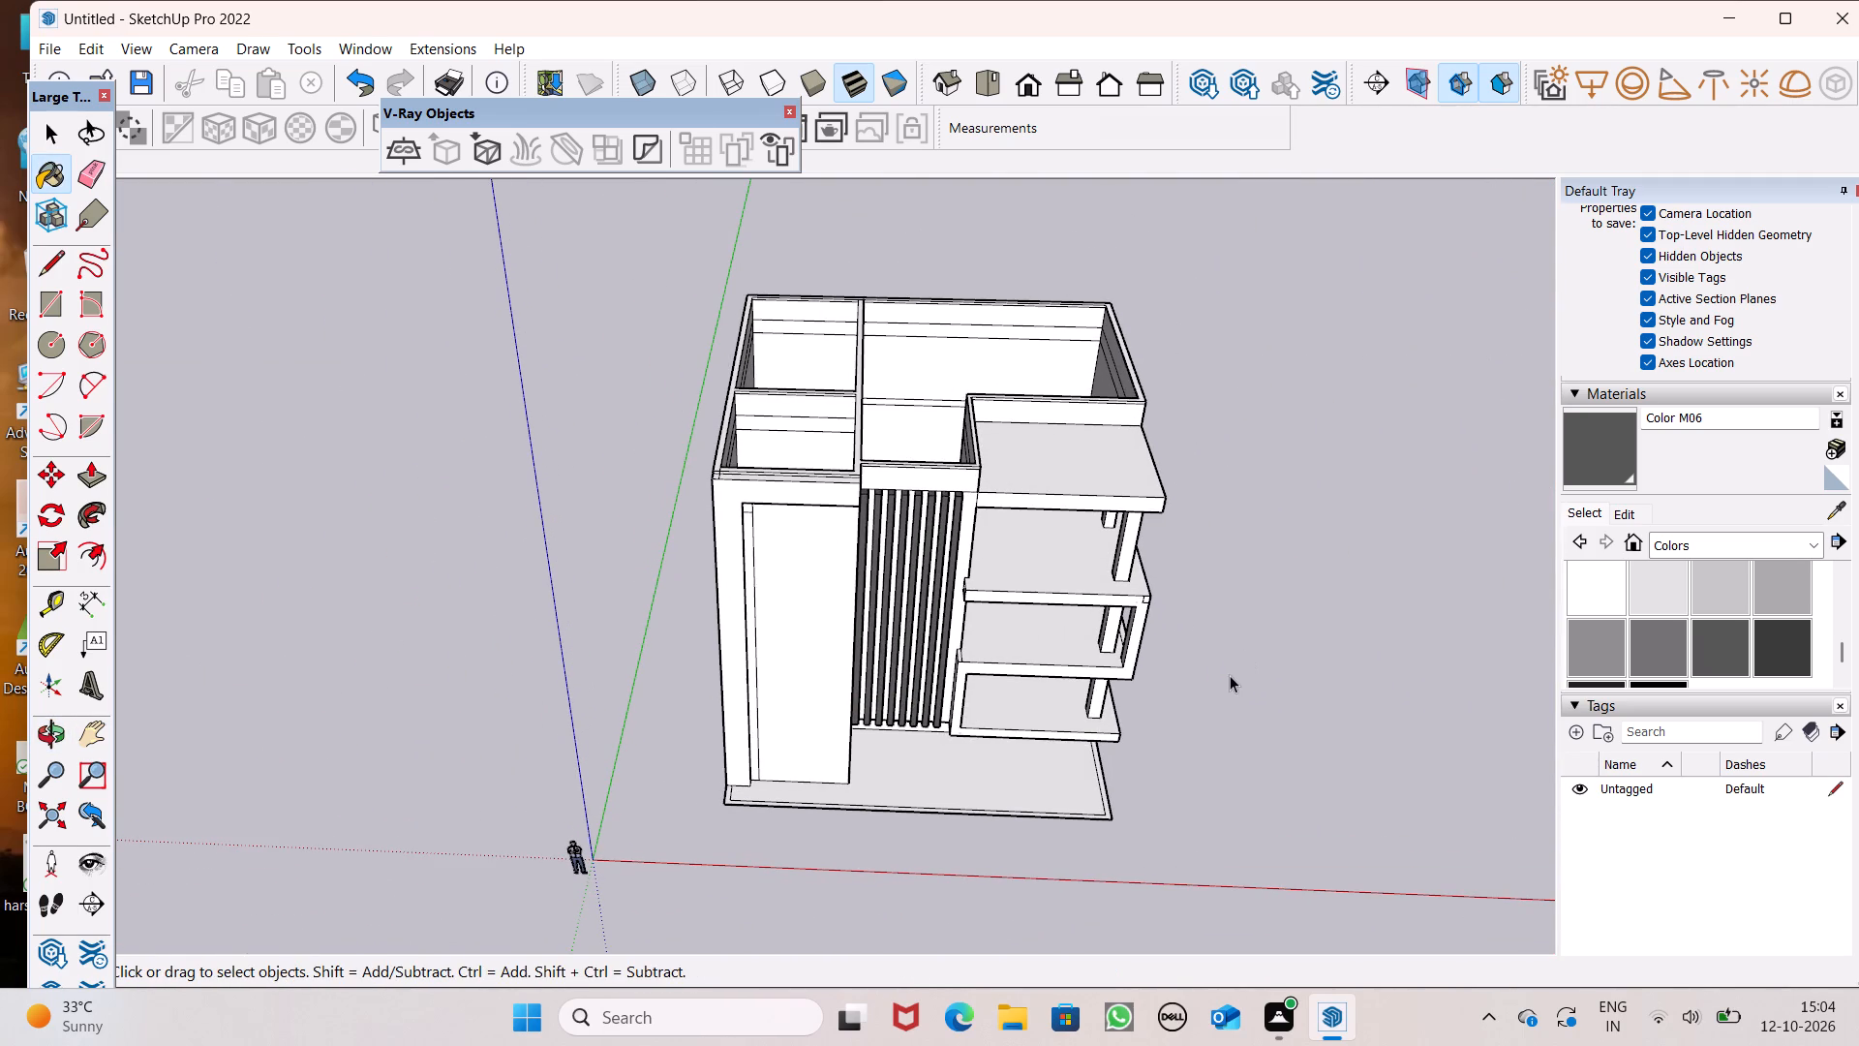
scroll(1041, 700, up, 4)
middle_drag(1229, 748, 1216, 760)
scroll(1215, 761, up, 2)
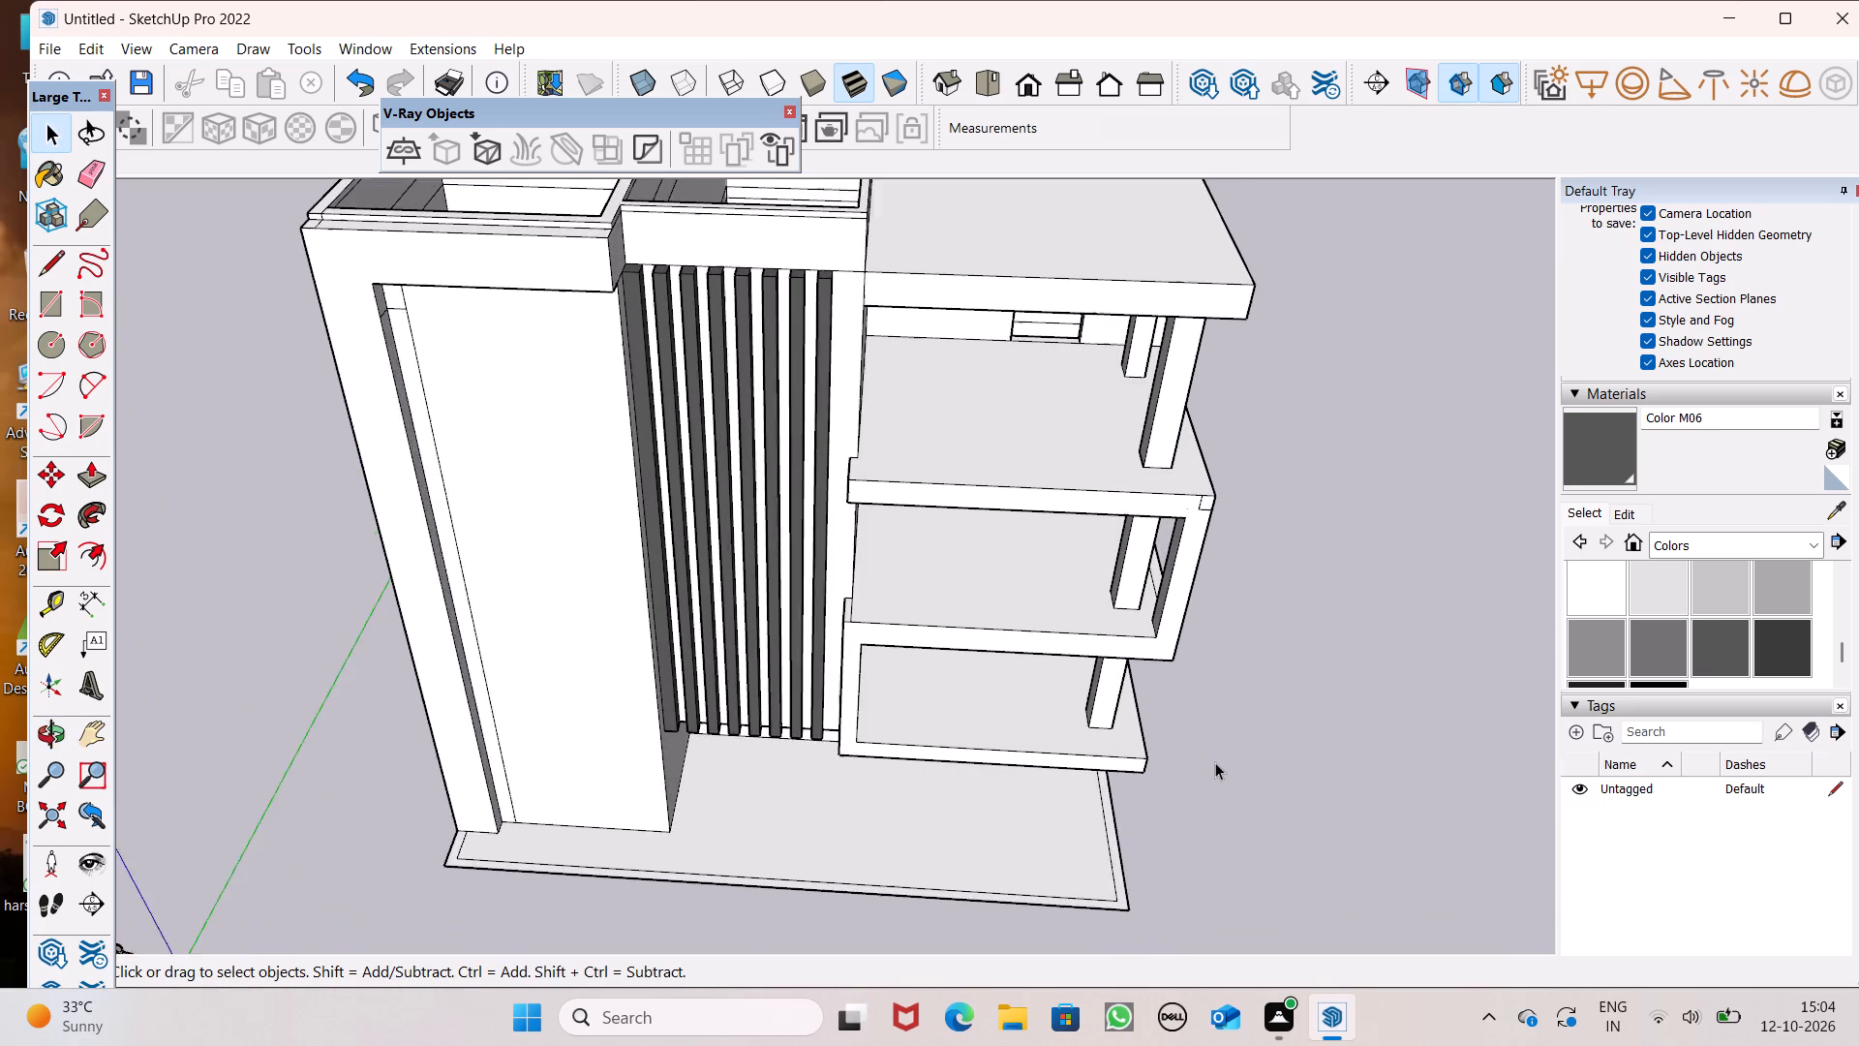
scroll(1215, 762, up, 1)
scroll(1313, 618, down, 1)
middle_drag(1364, 696, 1154, 595)
middle_drag(1095, 816, 1143, 843)
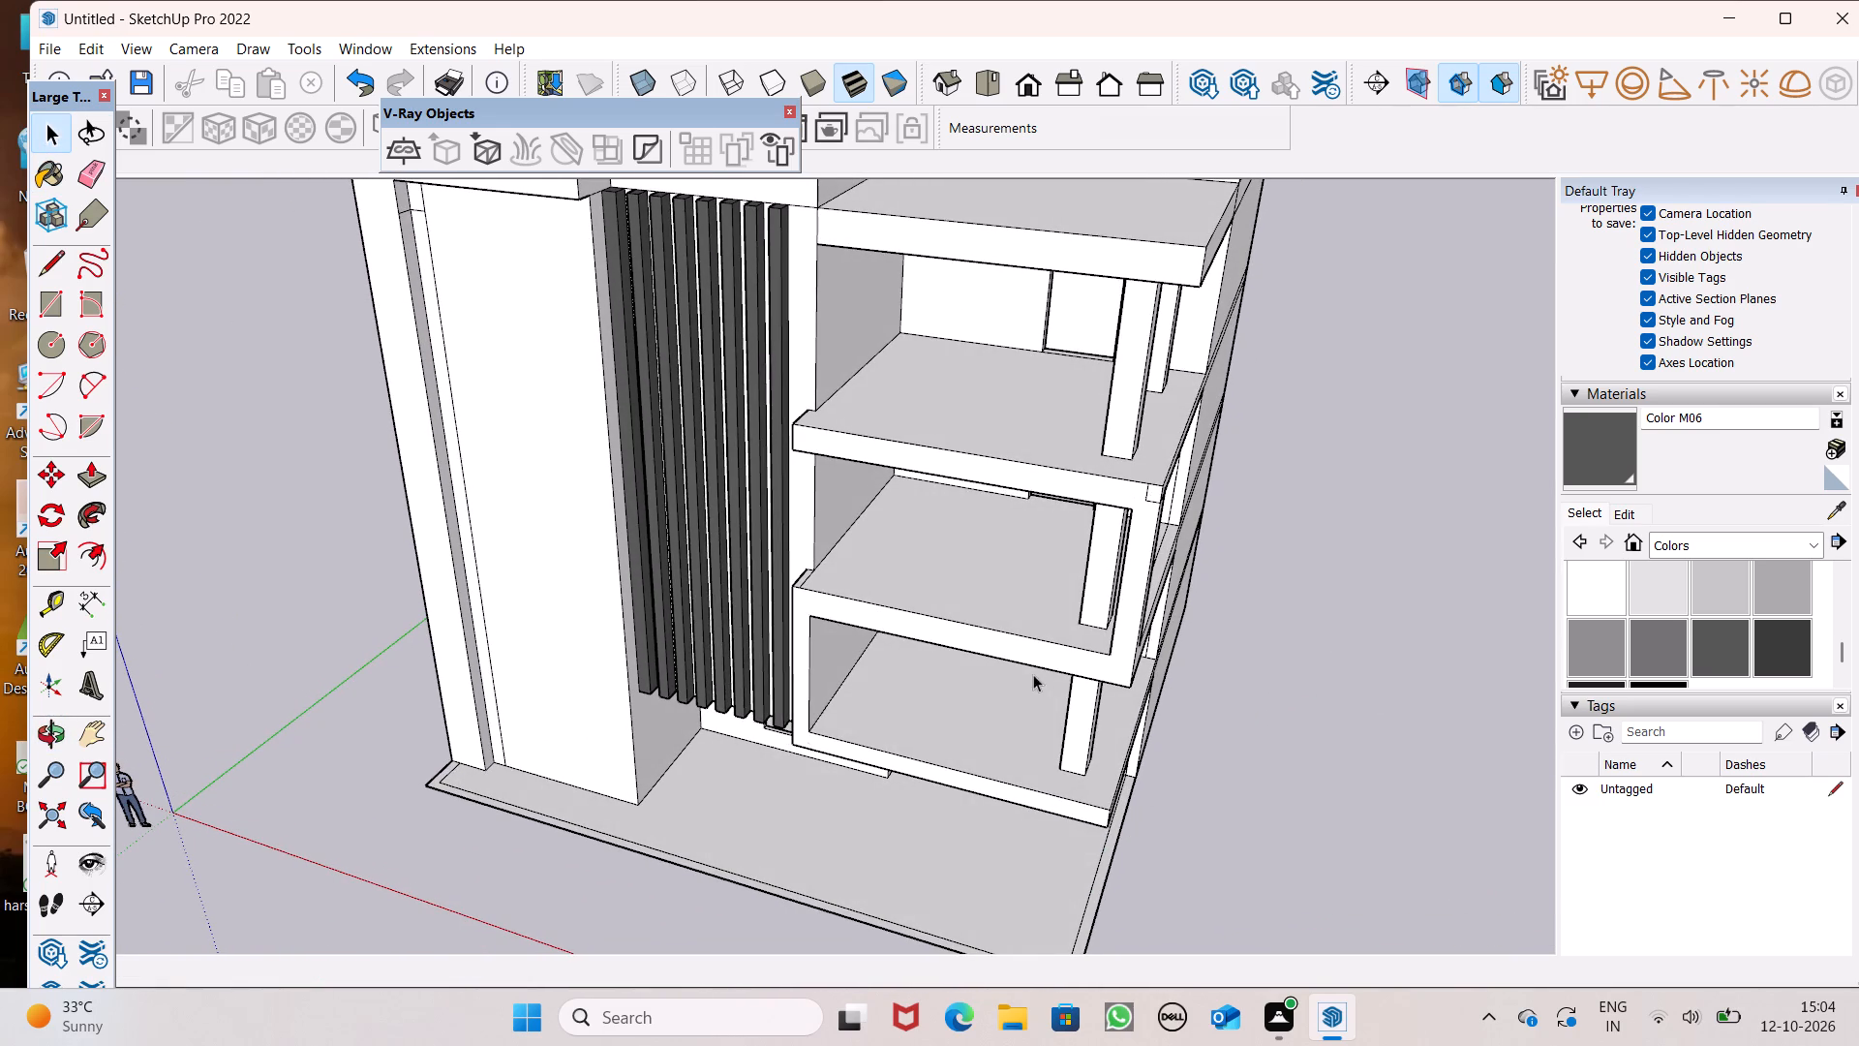
middle_drag(1115, 809, 1190, 849)
Place a Tape Measure guide about 5" in from the front edge of the lowest balcony's floor.
scroll(1197, 836, up, 1)
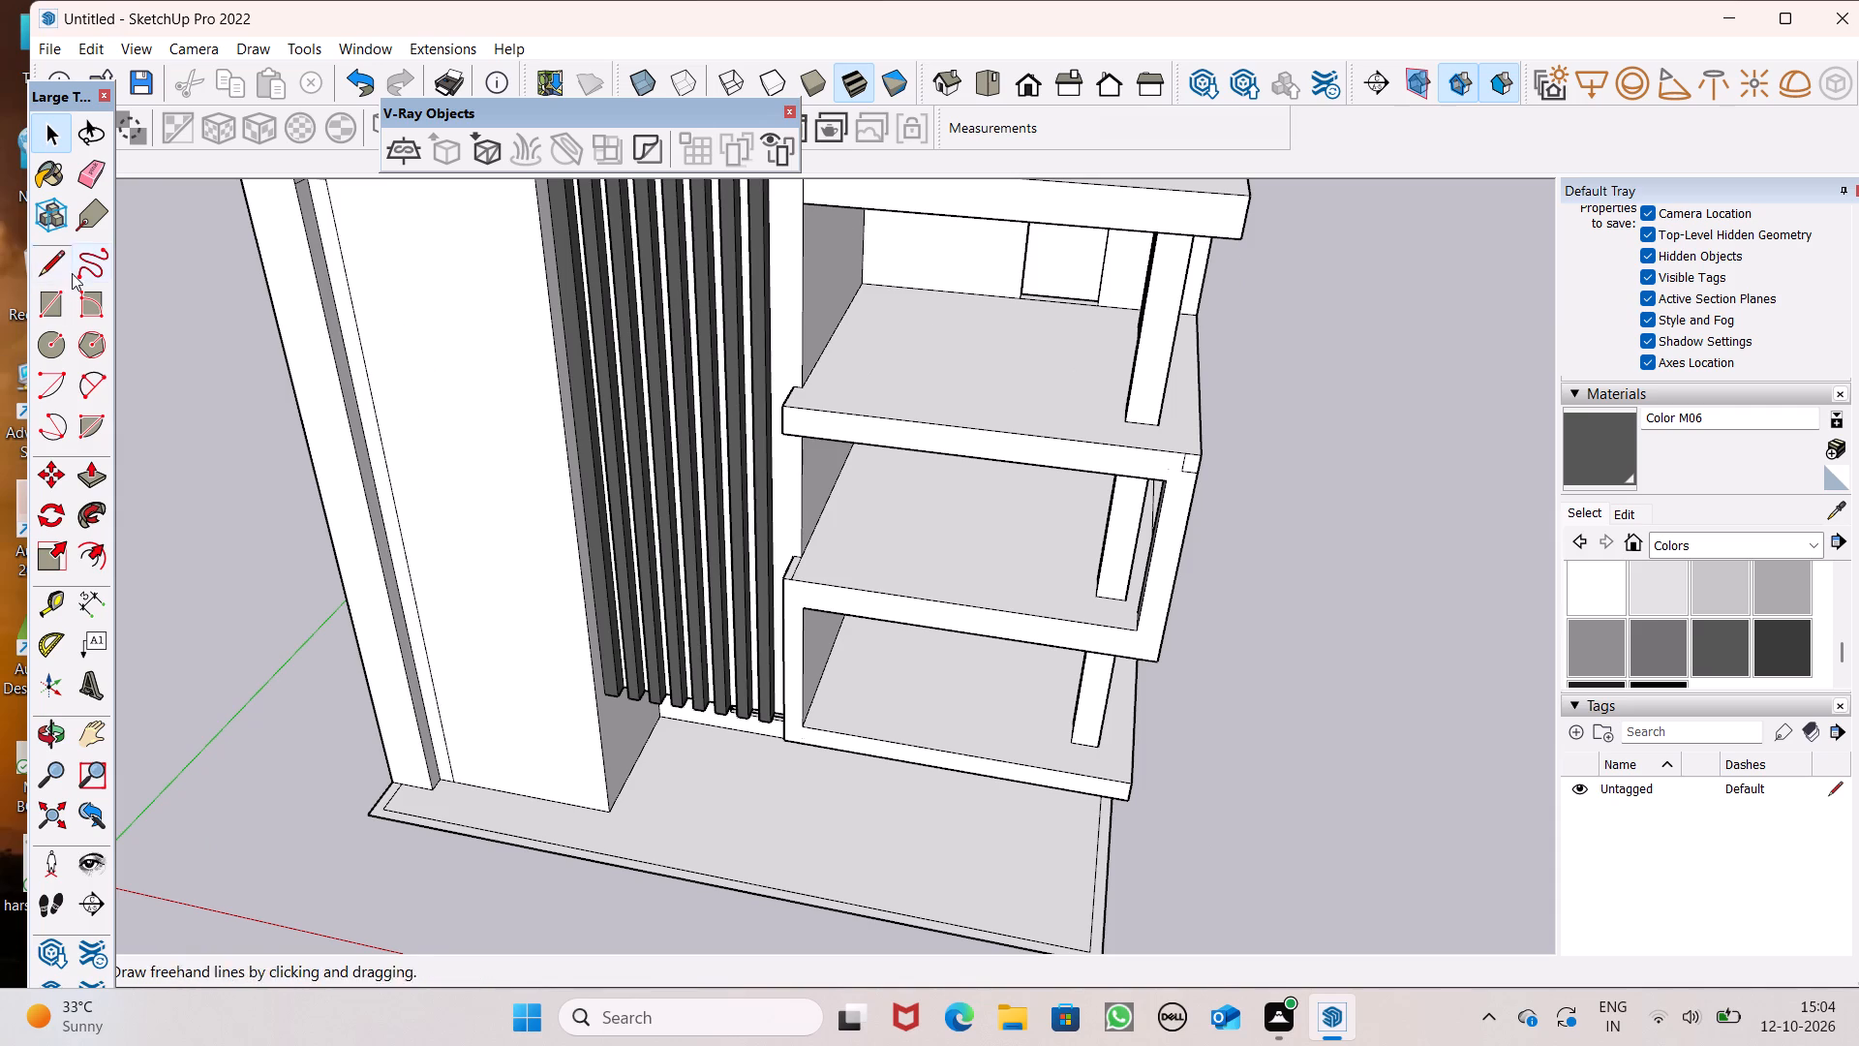
click(49, 614)
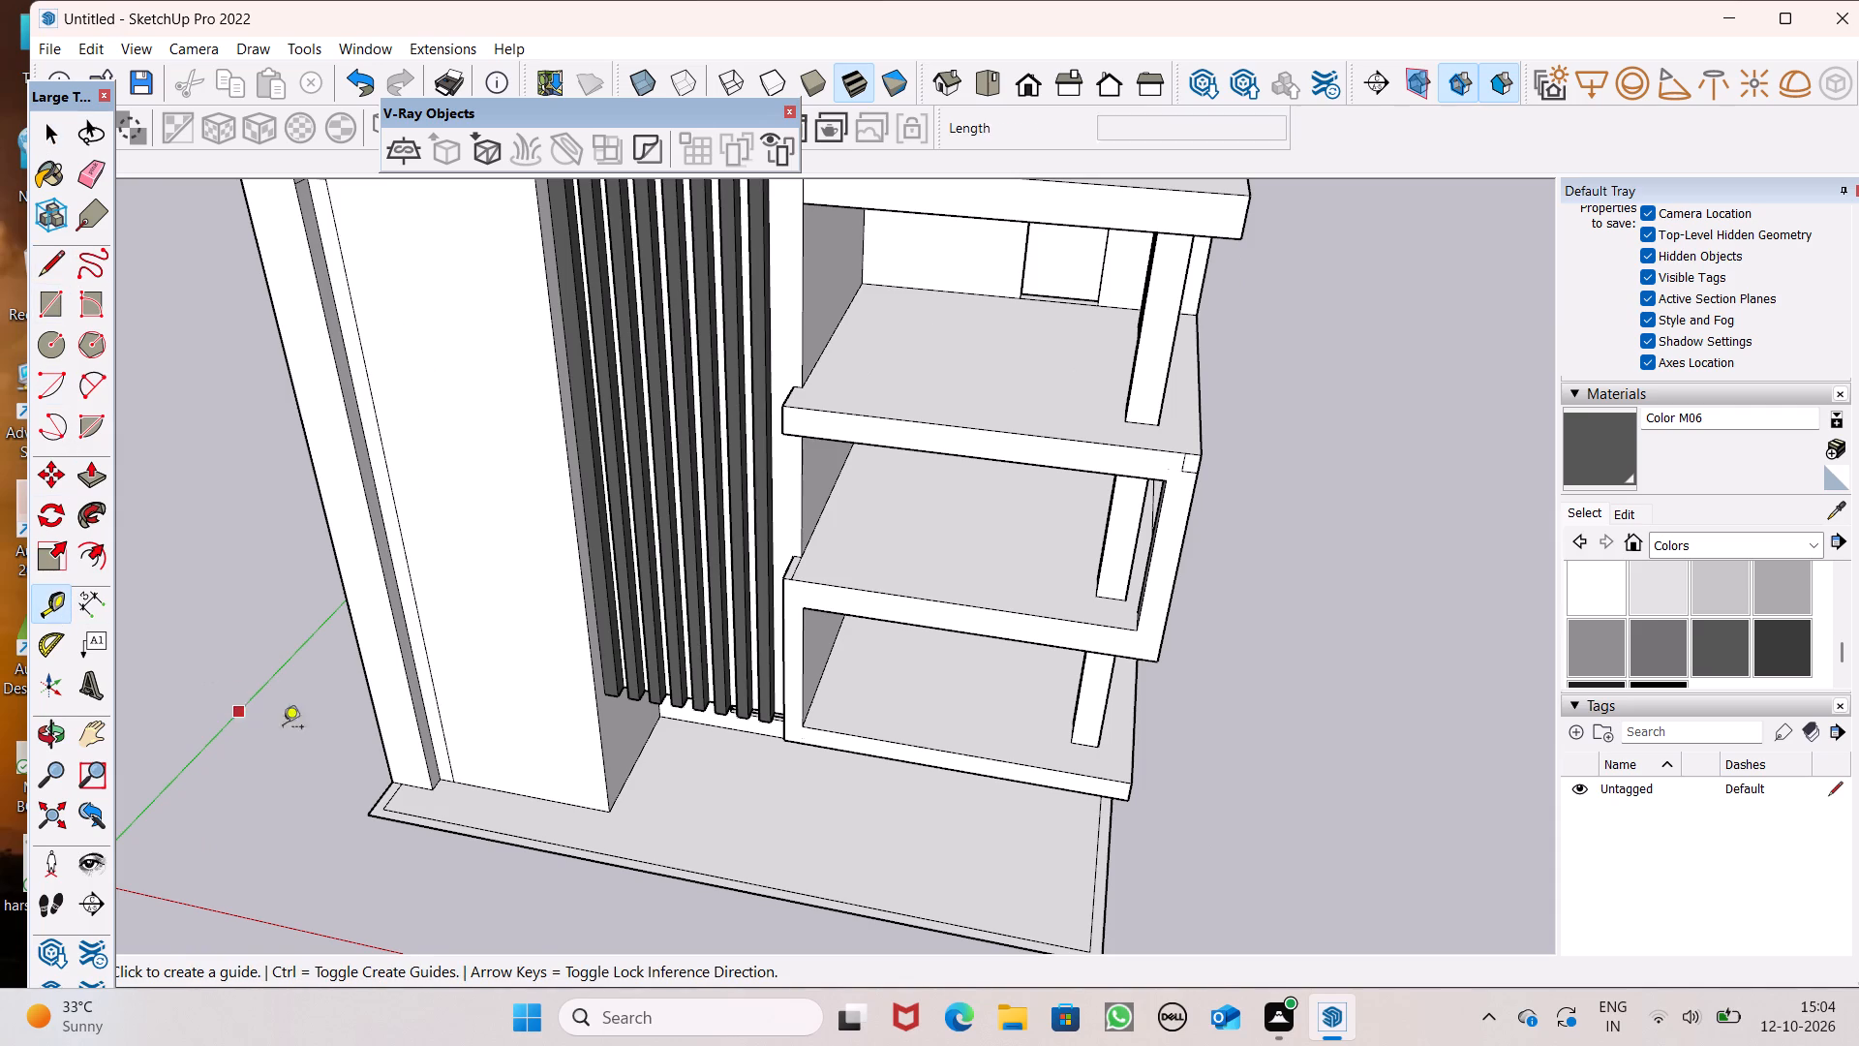
scroll(925, 778, up, 6)
middle_drag(927, 786, 955, 840)
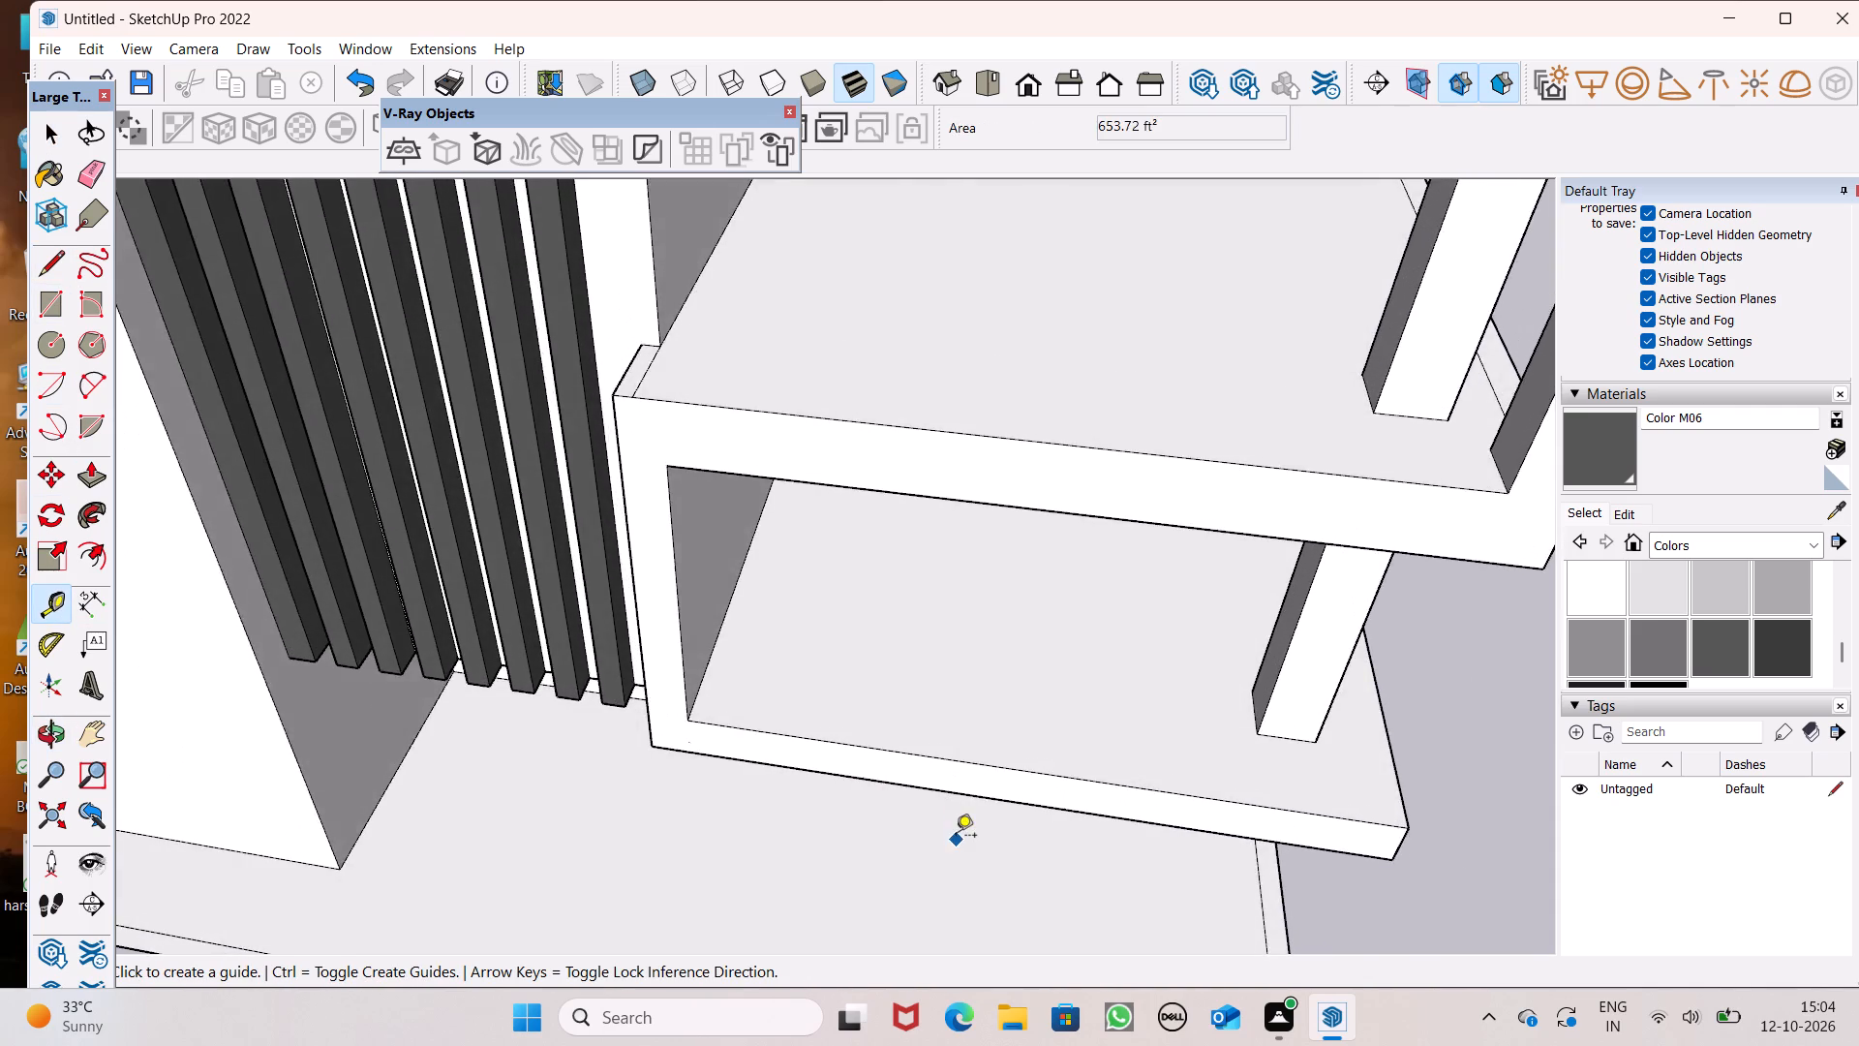
scroll(956, 824, up, 6)
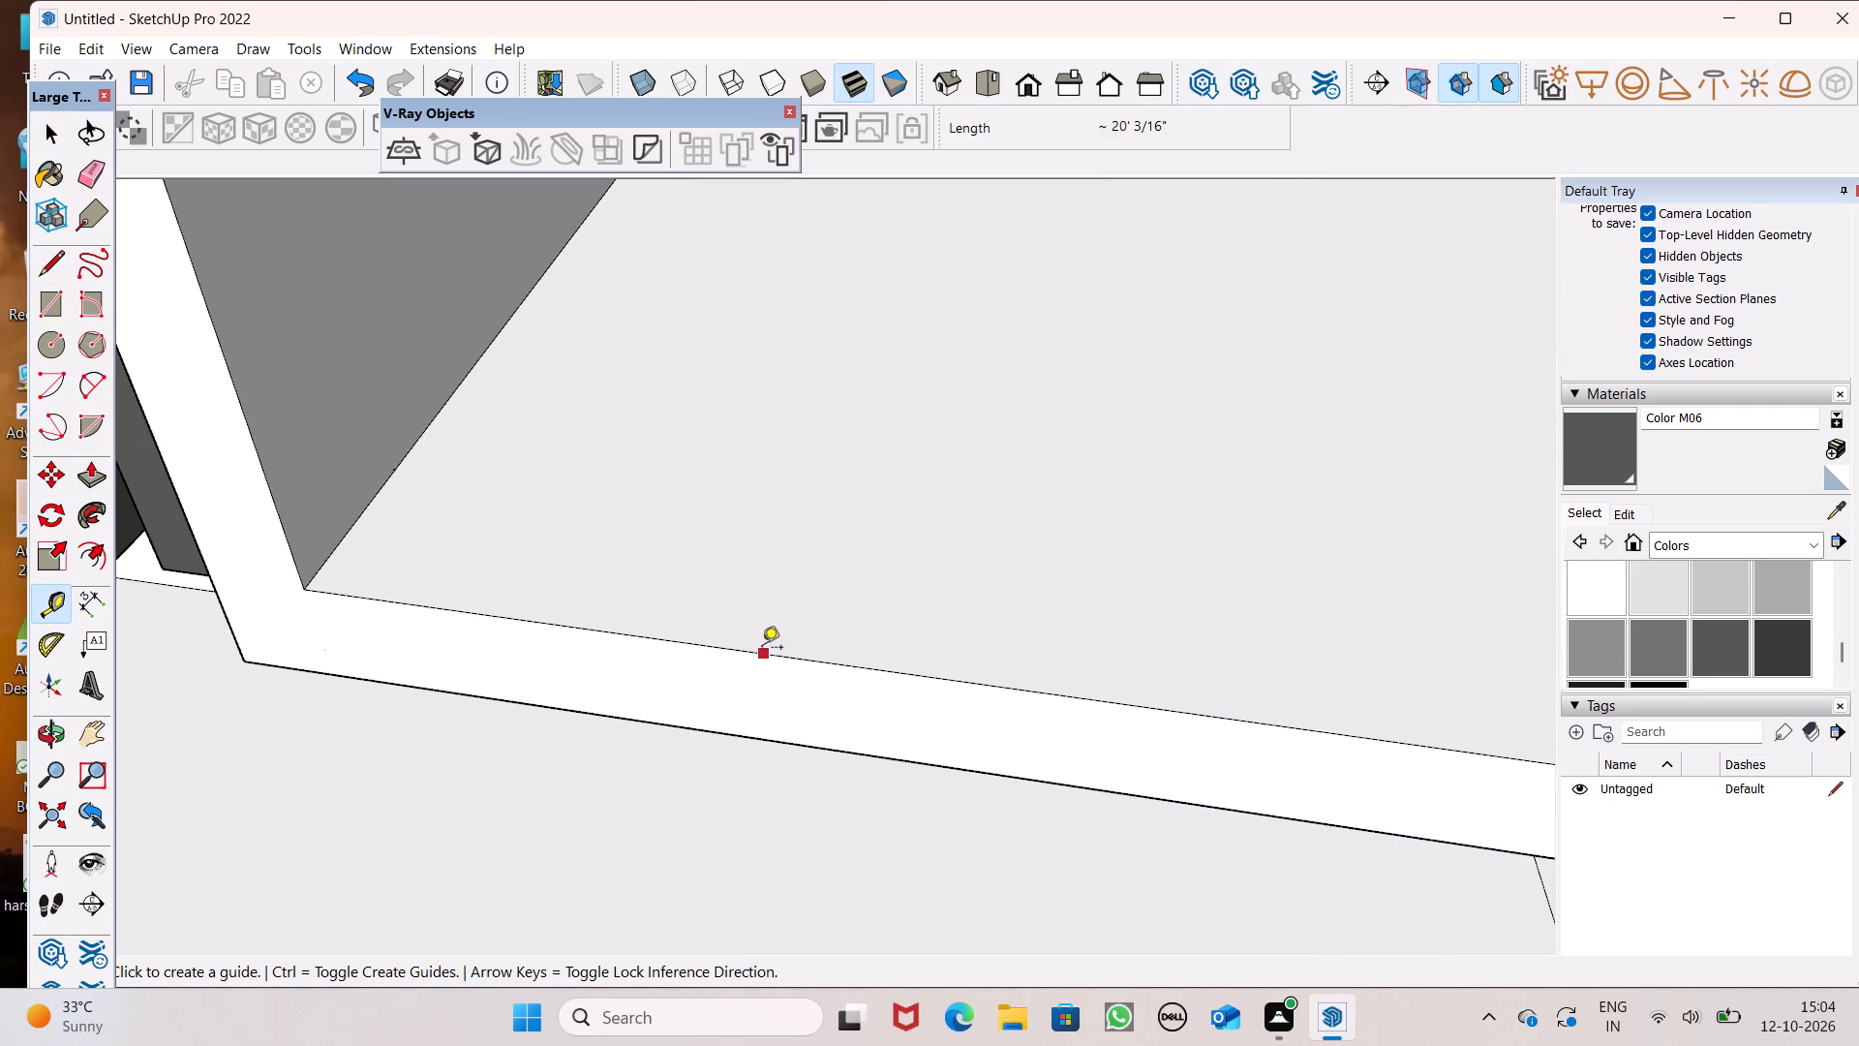
click(762, 649)
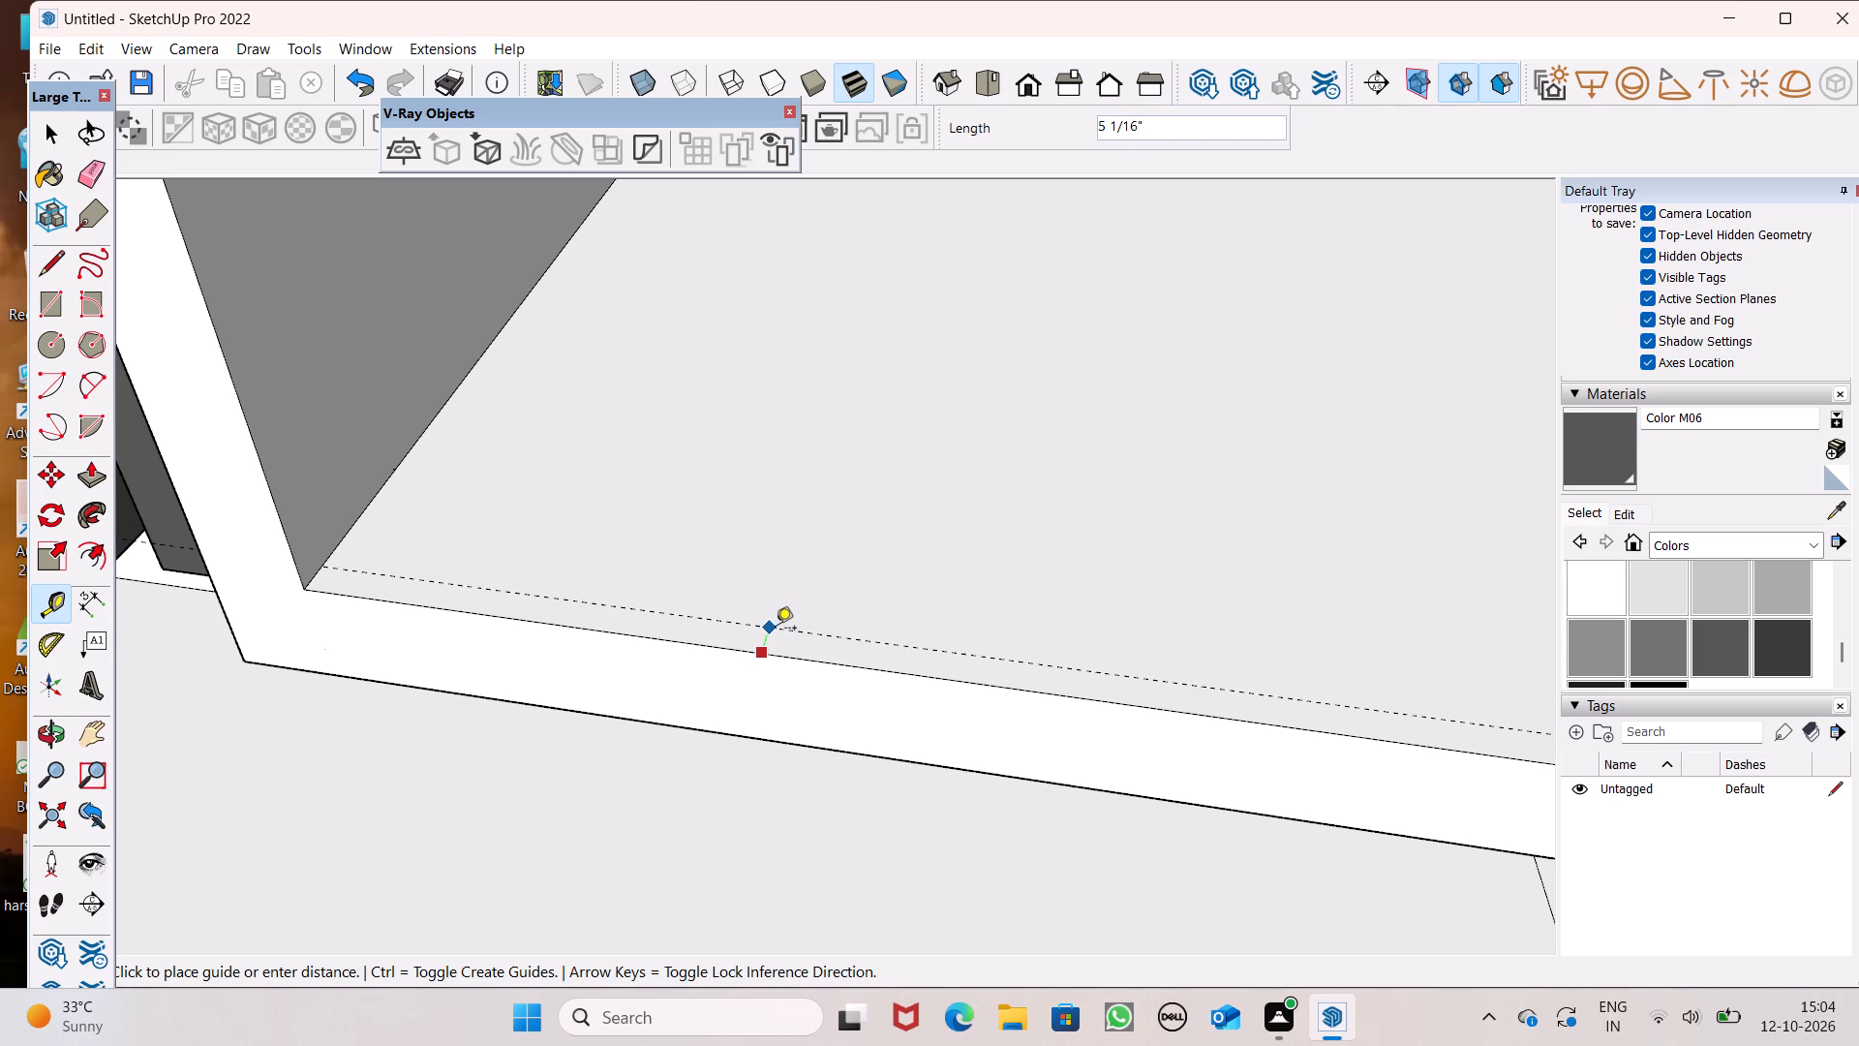
click(776, 630)
Place a second parallel guide 4" further in from the first guide on the lowest balcony's floor.
click(776, 630)
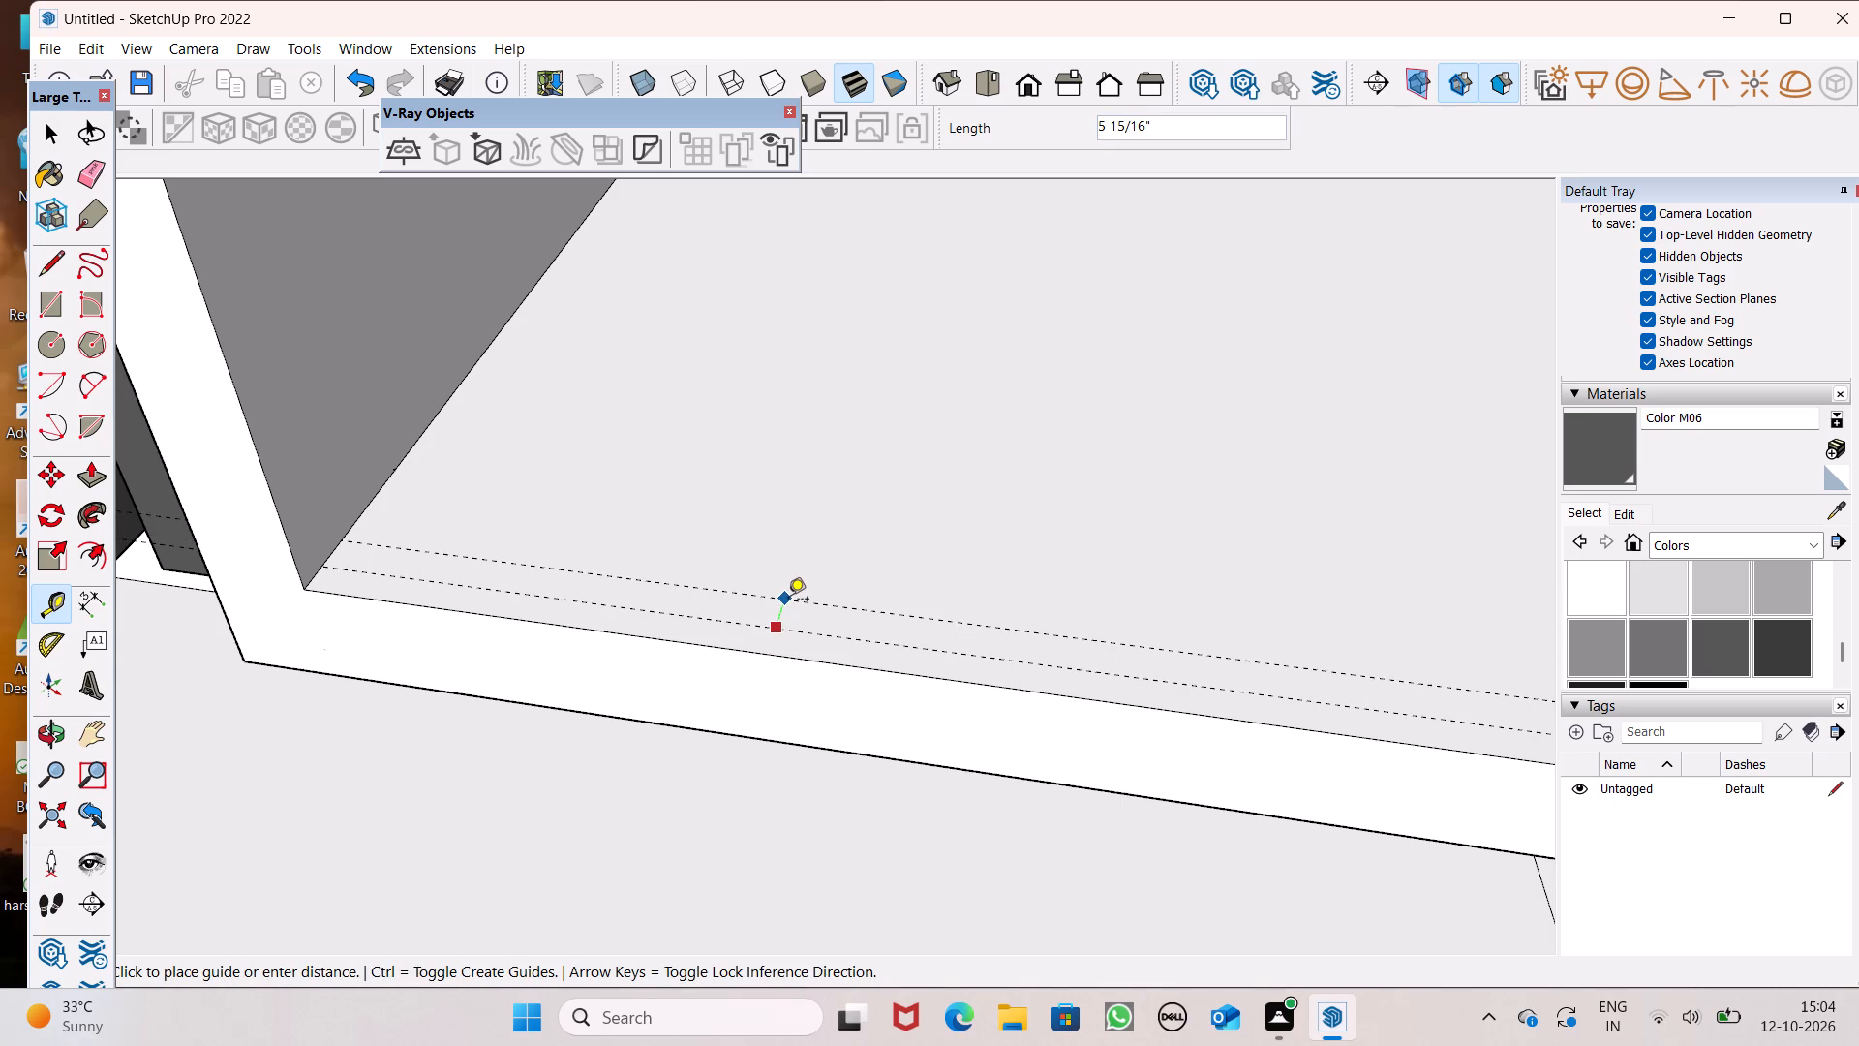
text(4")
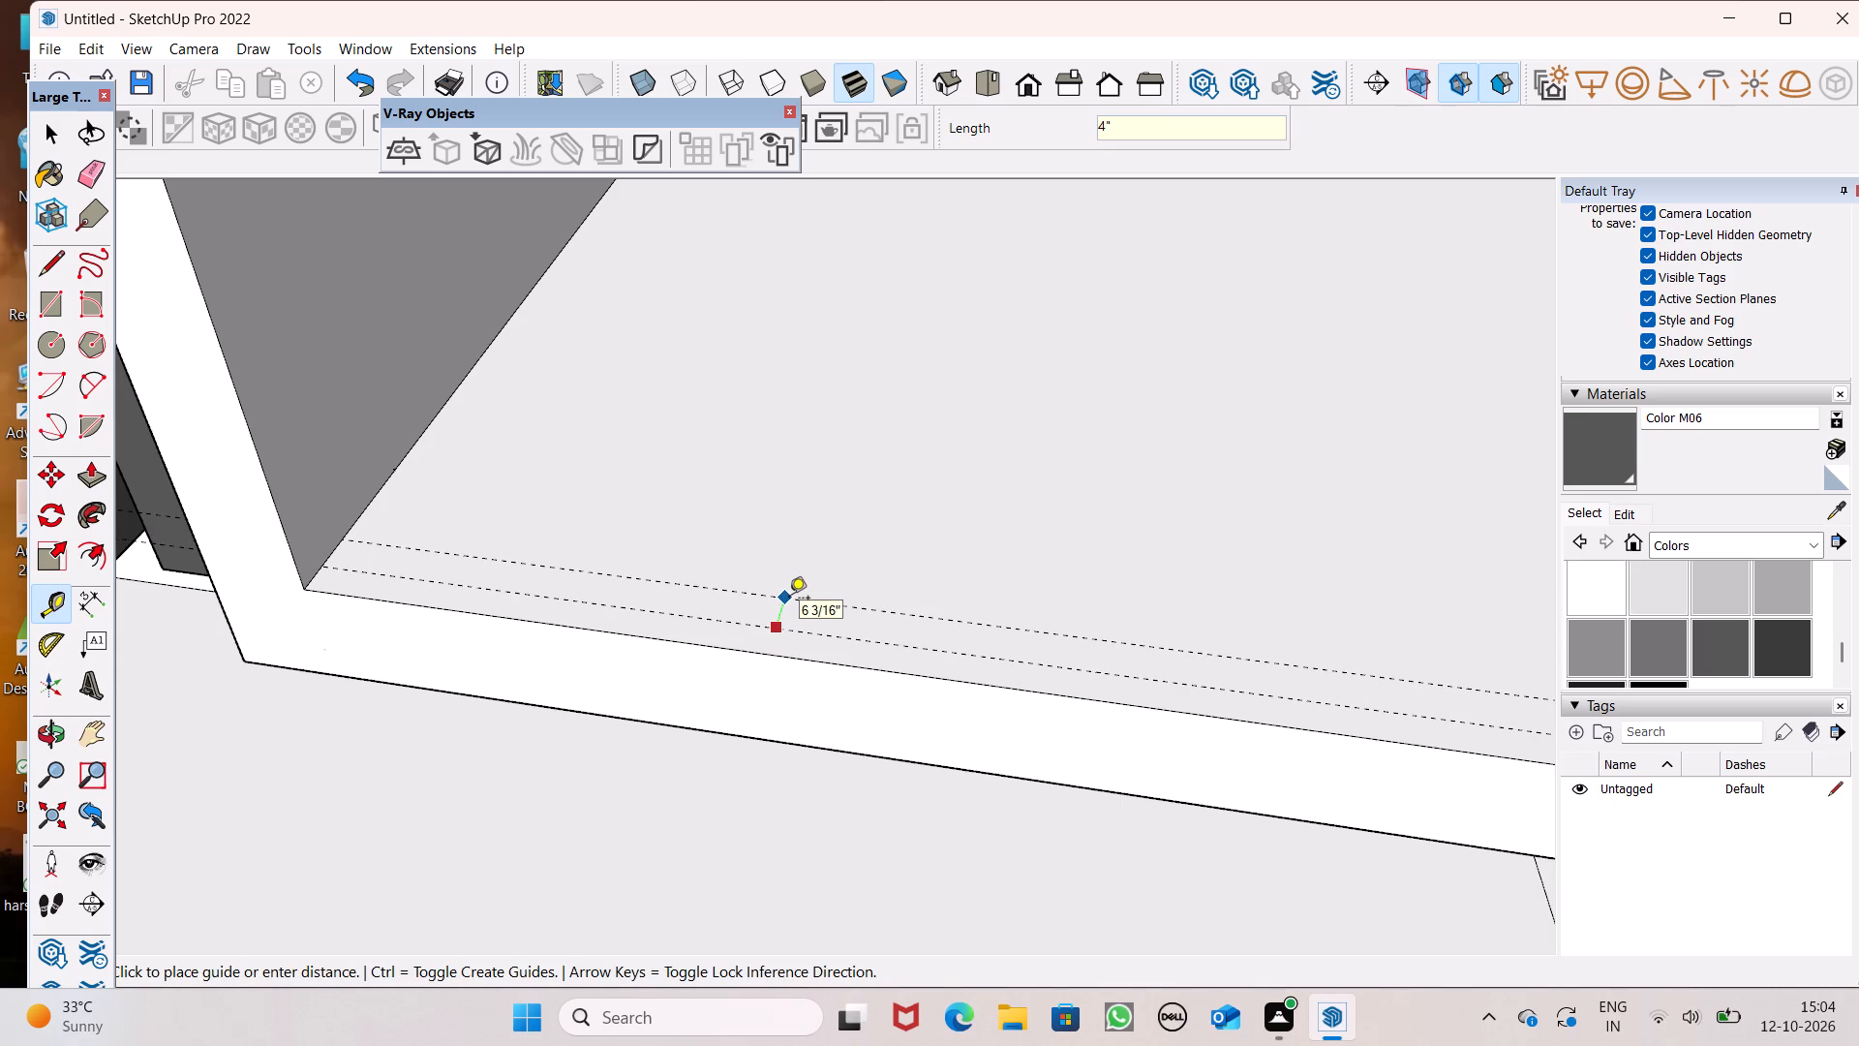
key(Return)
scroll(684, 596, down, 6)
scroll(581, 603, down, 3)
middle_drag(1088, 688, 793, 709)
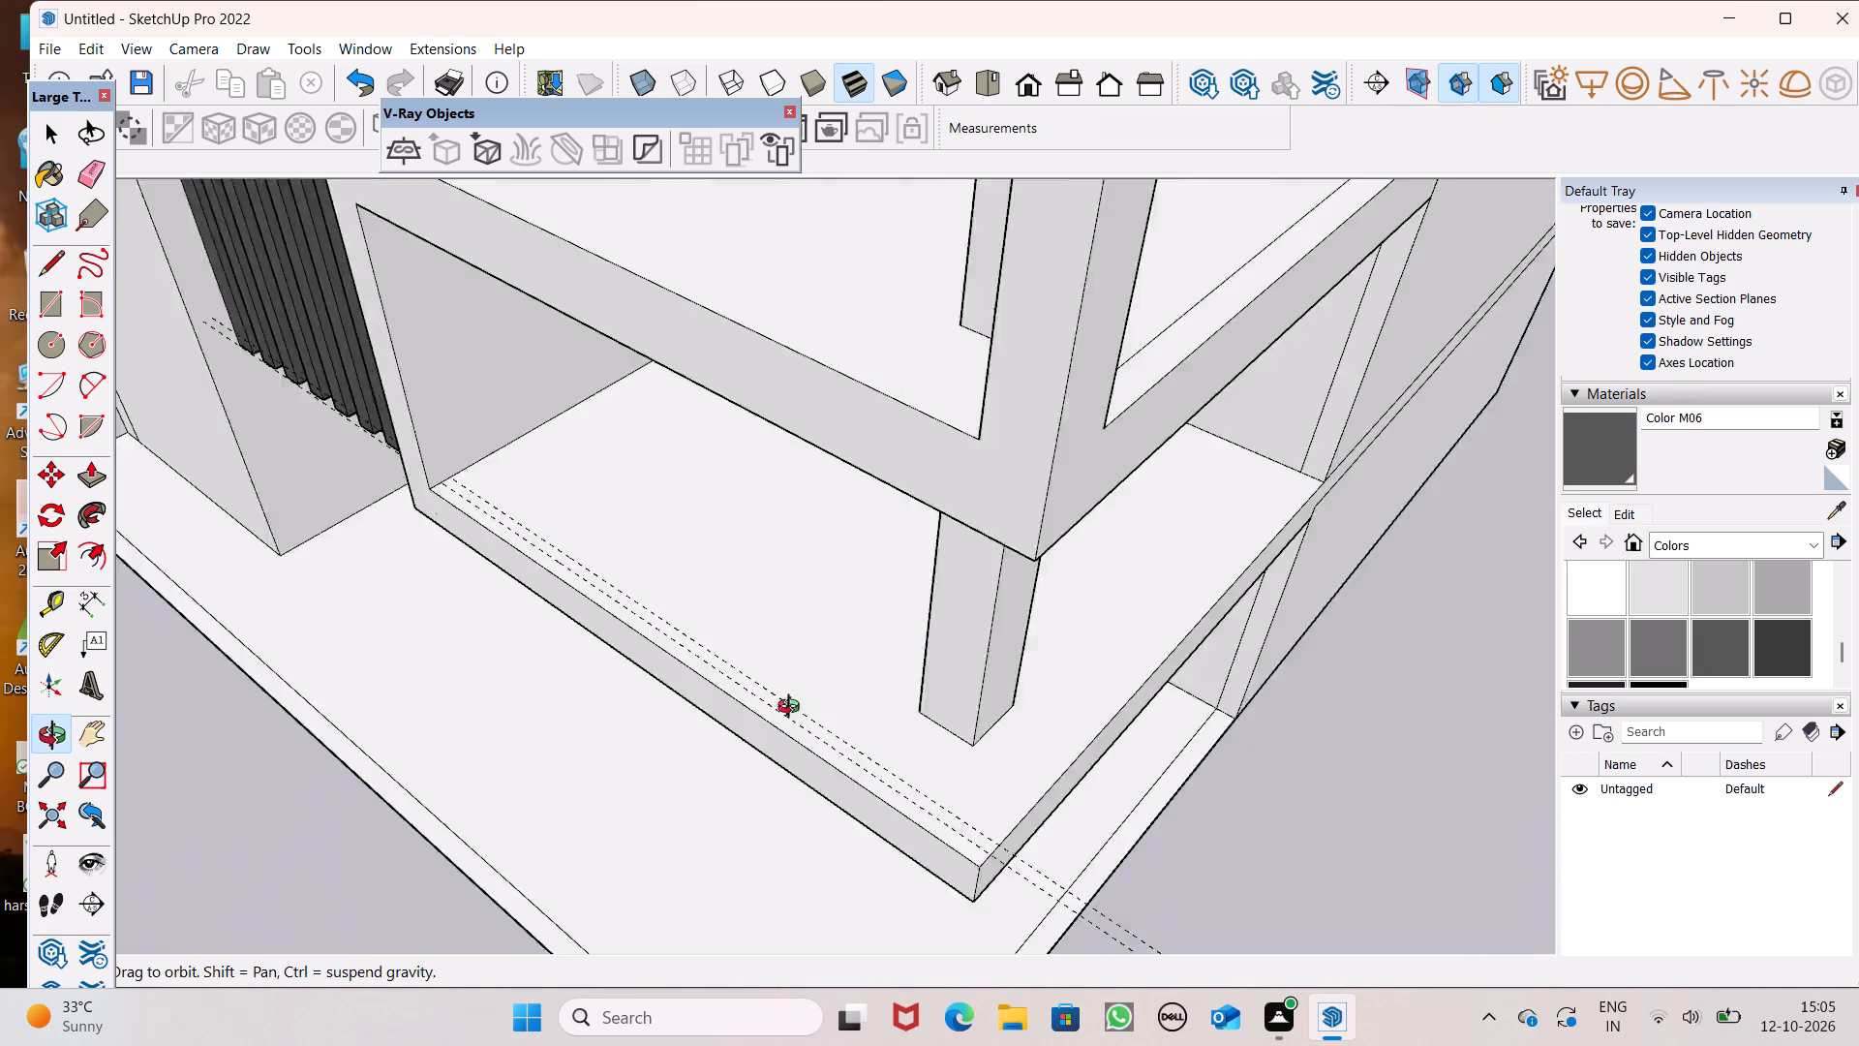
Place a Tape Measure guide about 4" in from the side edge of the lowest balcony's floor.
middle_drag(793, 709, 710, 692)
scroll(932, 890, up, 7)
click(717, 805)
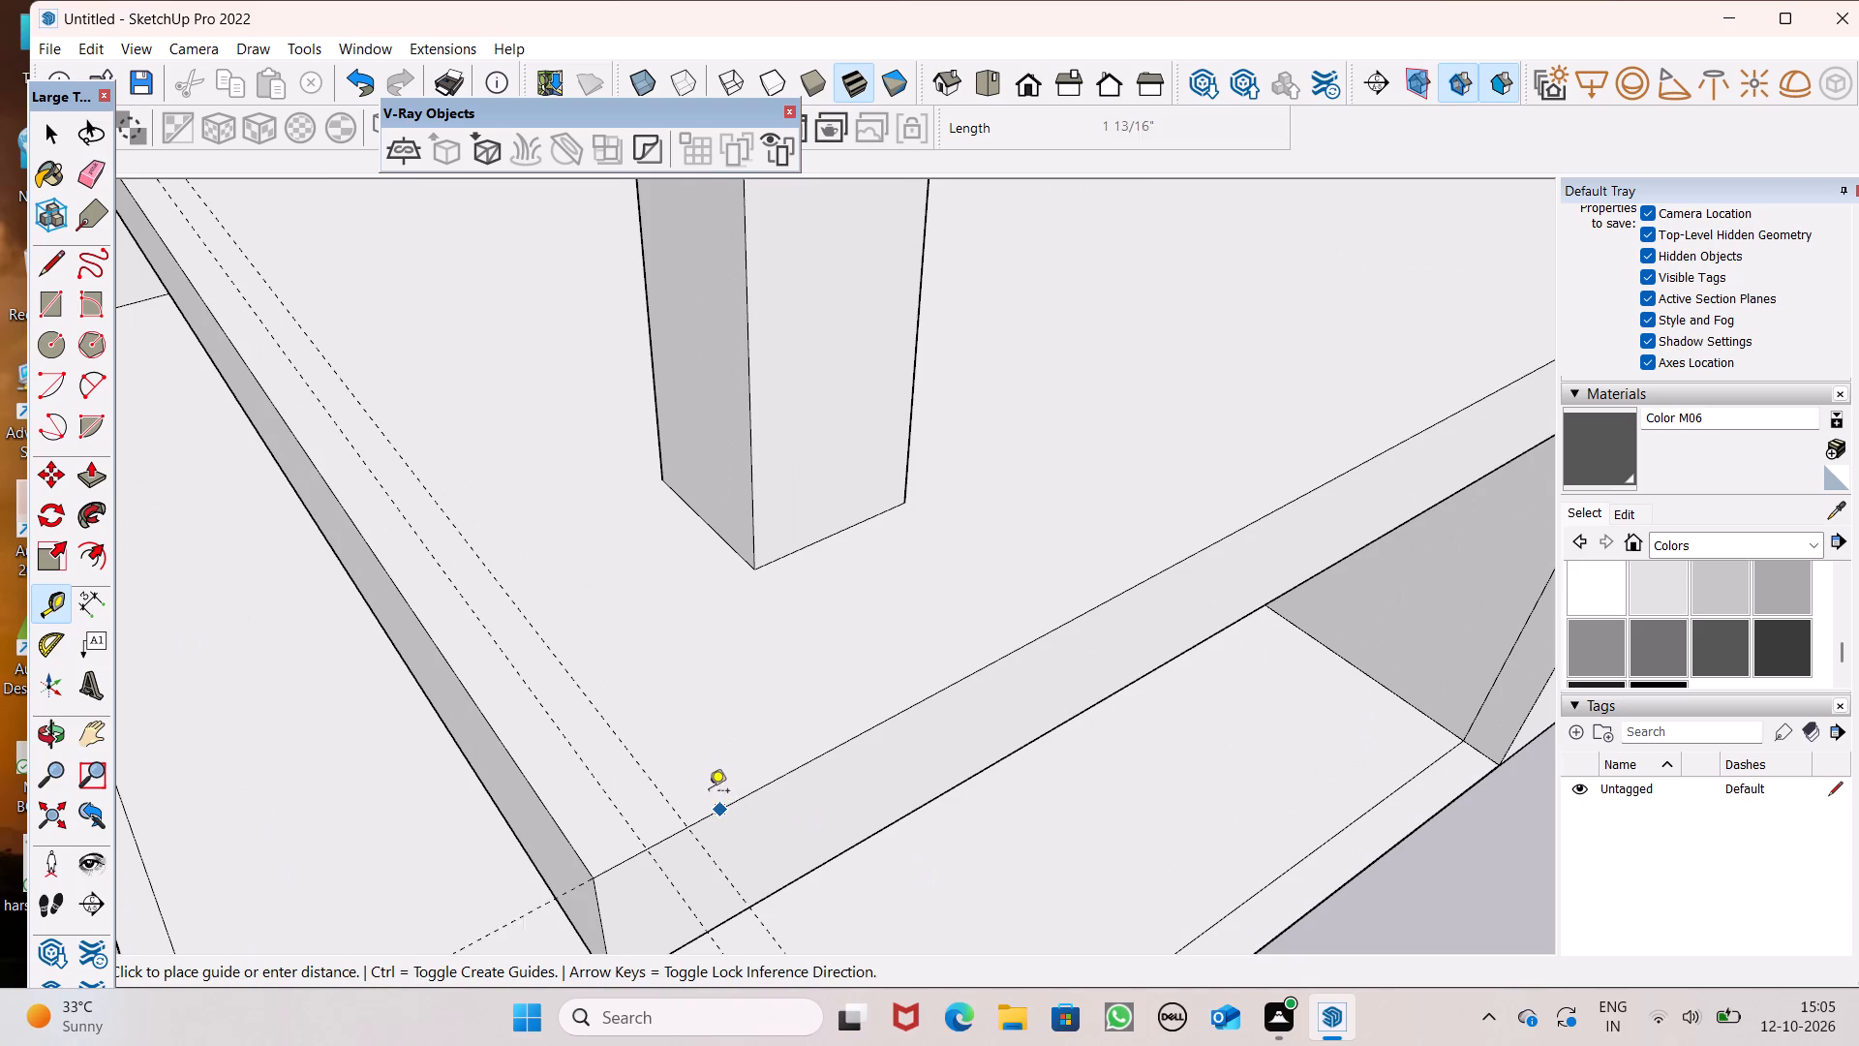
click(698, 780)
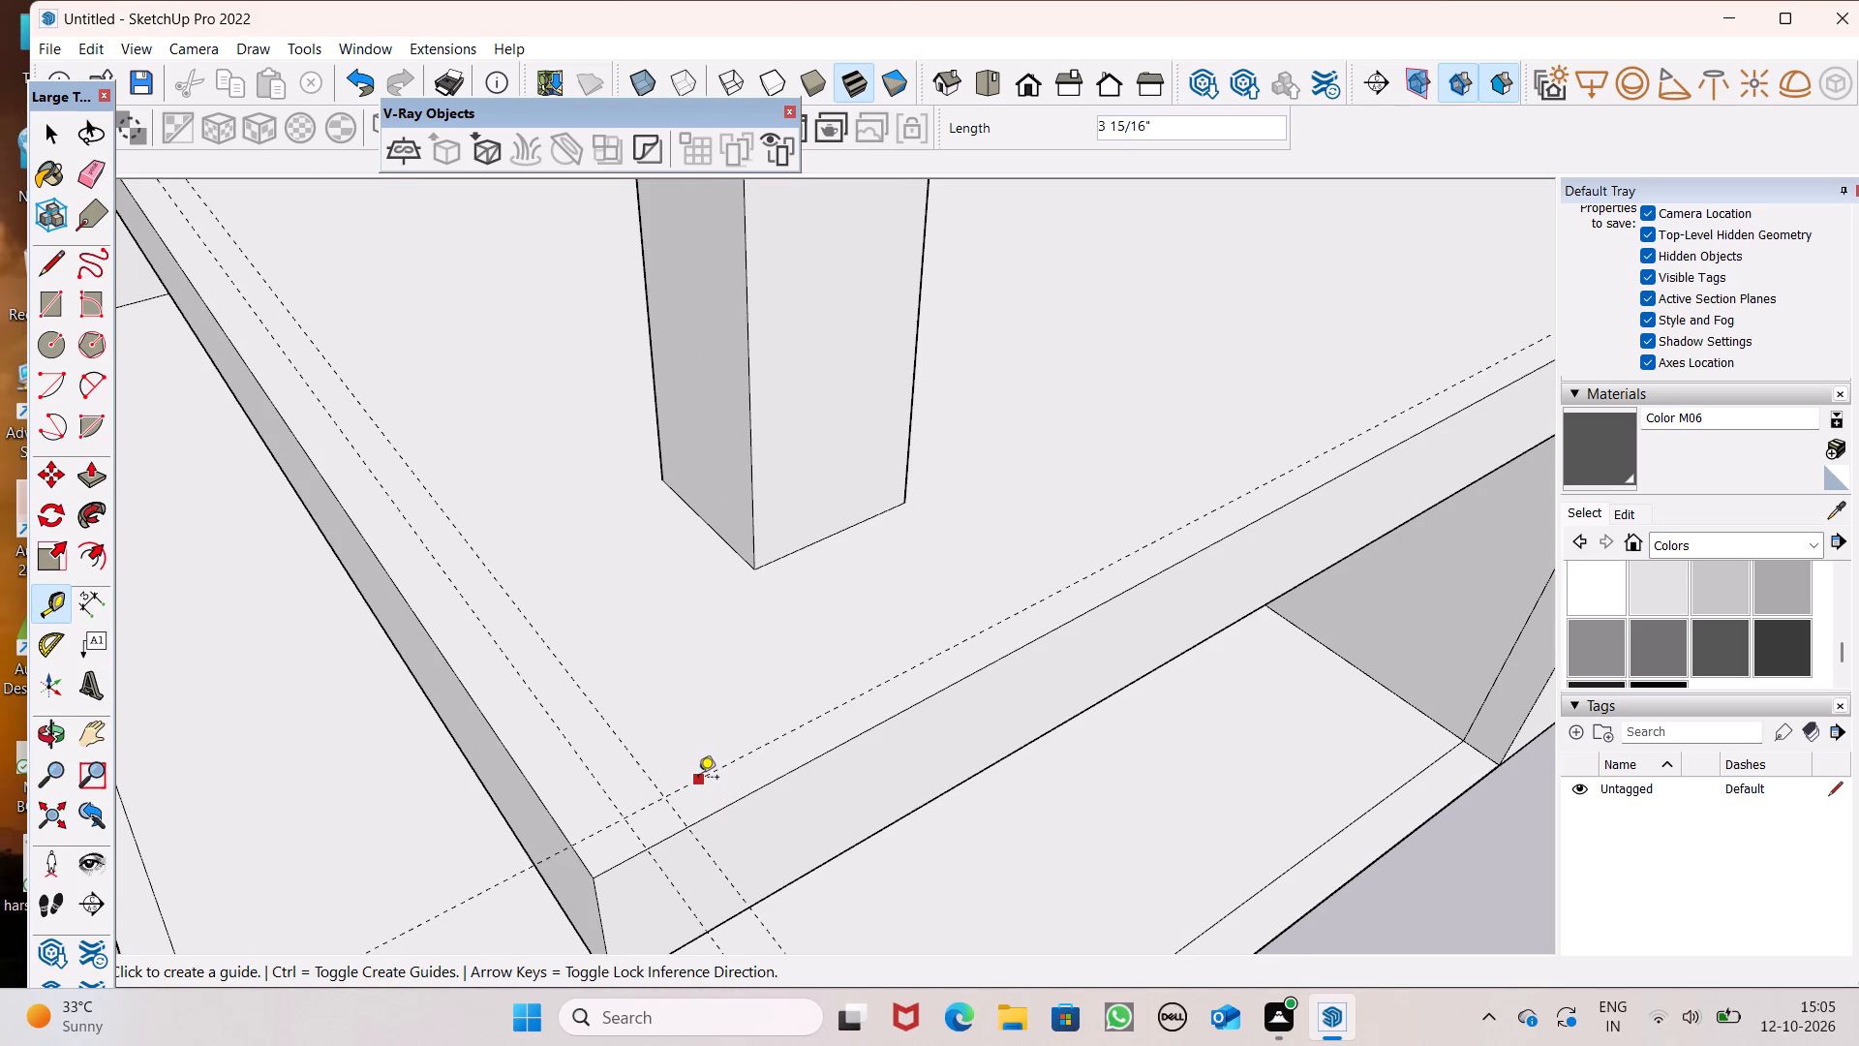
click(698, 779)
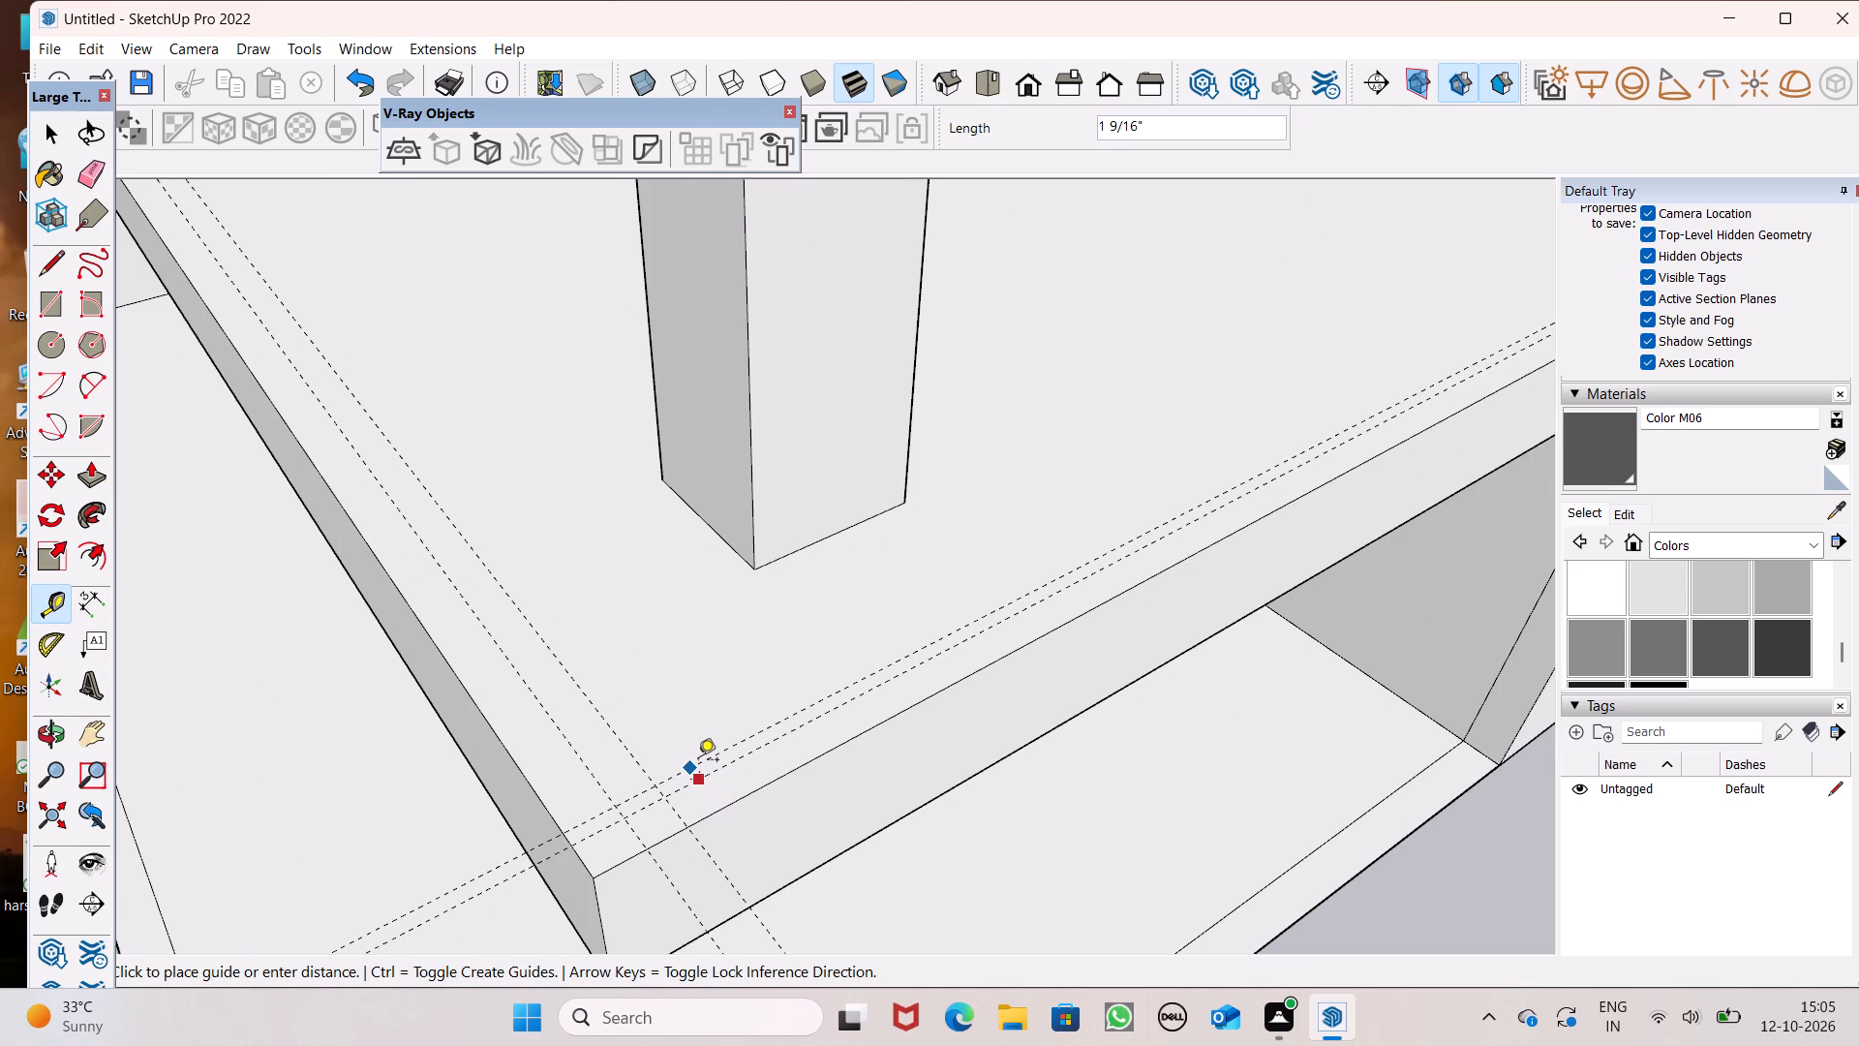
Undo the side guide and both front-edge guides on the lowest balcony's floor.
key(ctrl+z)
key(ctrl+z)
key(ctrl+z)
Place a Tape Measure guide exactly 5" in from the front edge of the lowest balcony's floor.
scroll(760, 714, down, 6)
middle_drag(839, 813, 1114, 841)
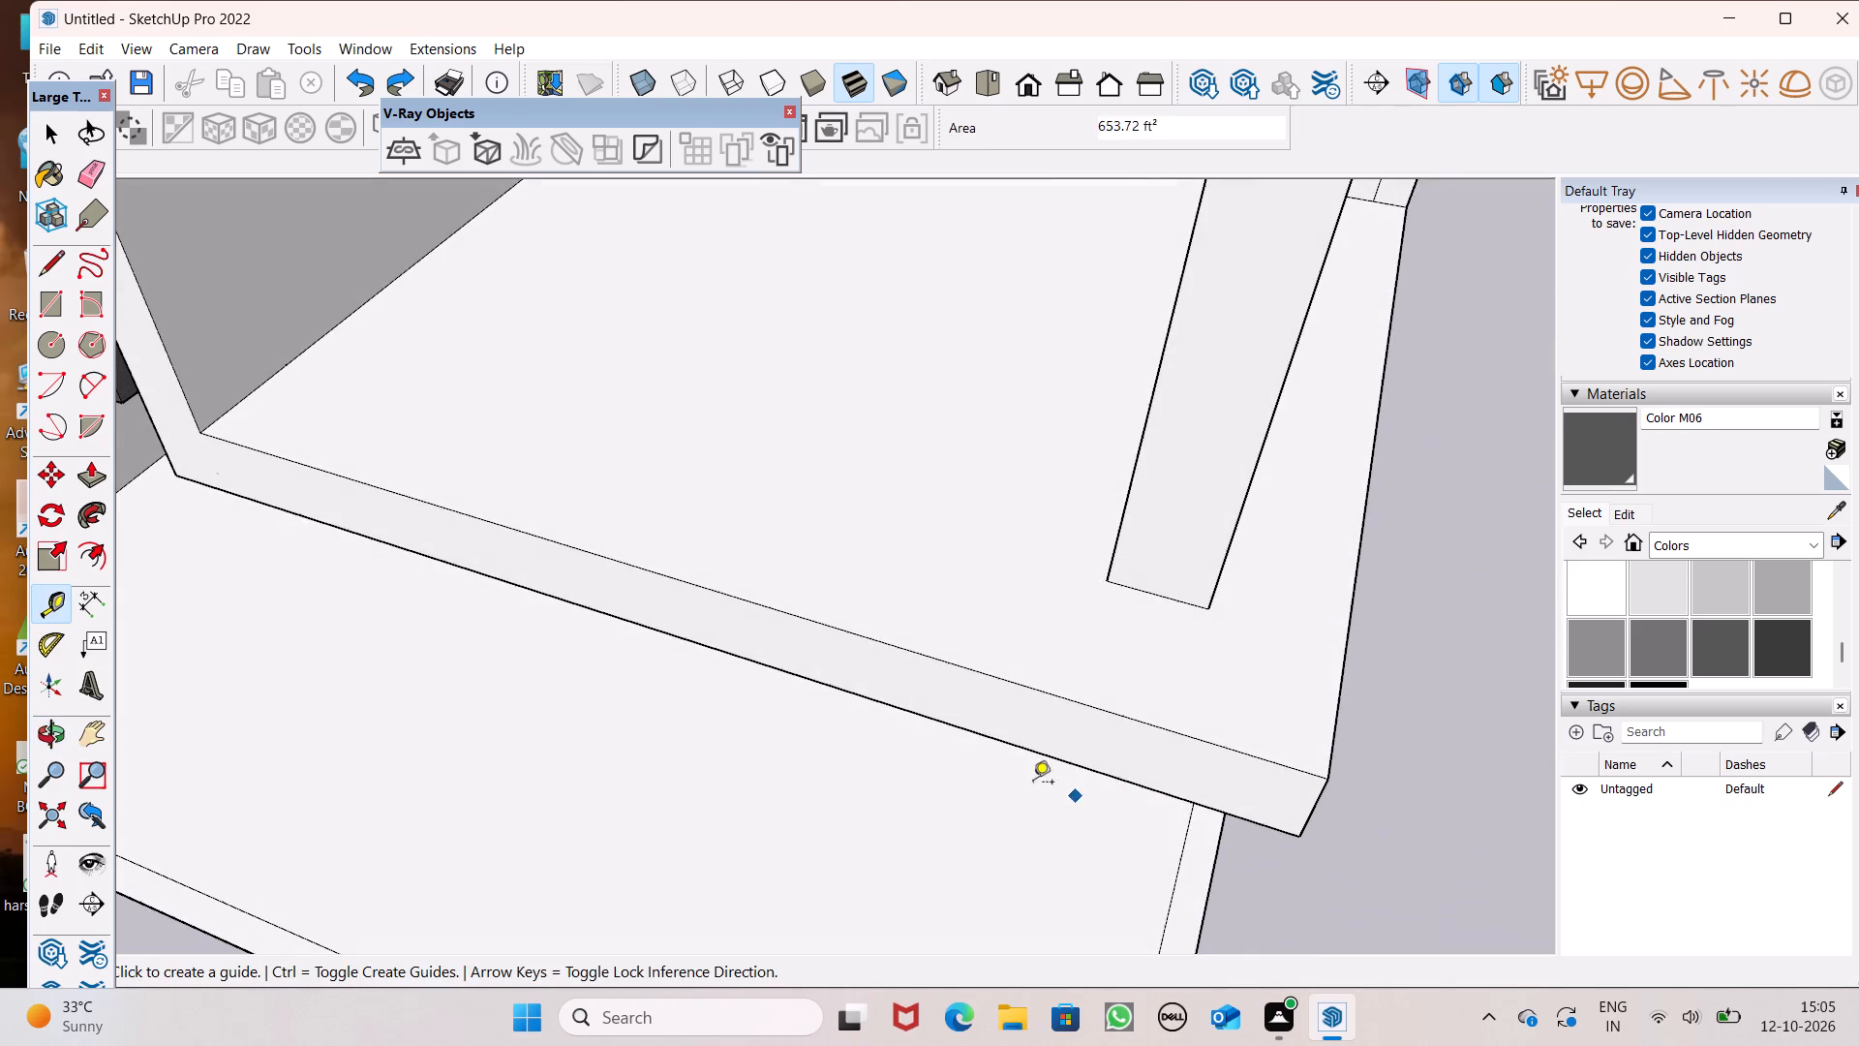
middle_drag(475, 568, 578, 704)
scroll(537, 711, up, 2)
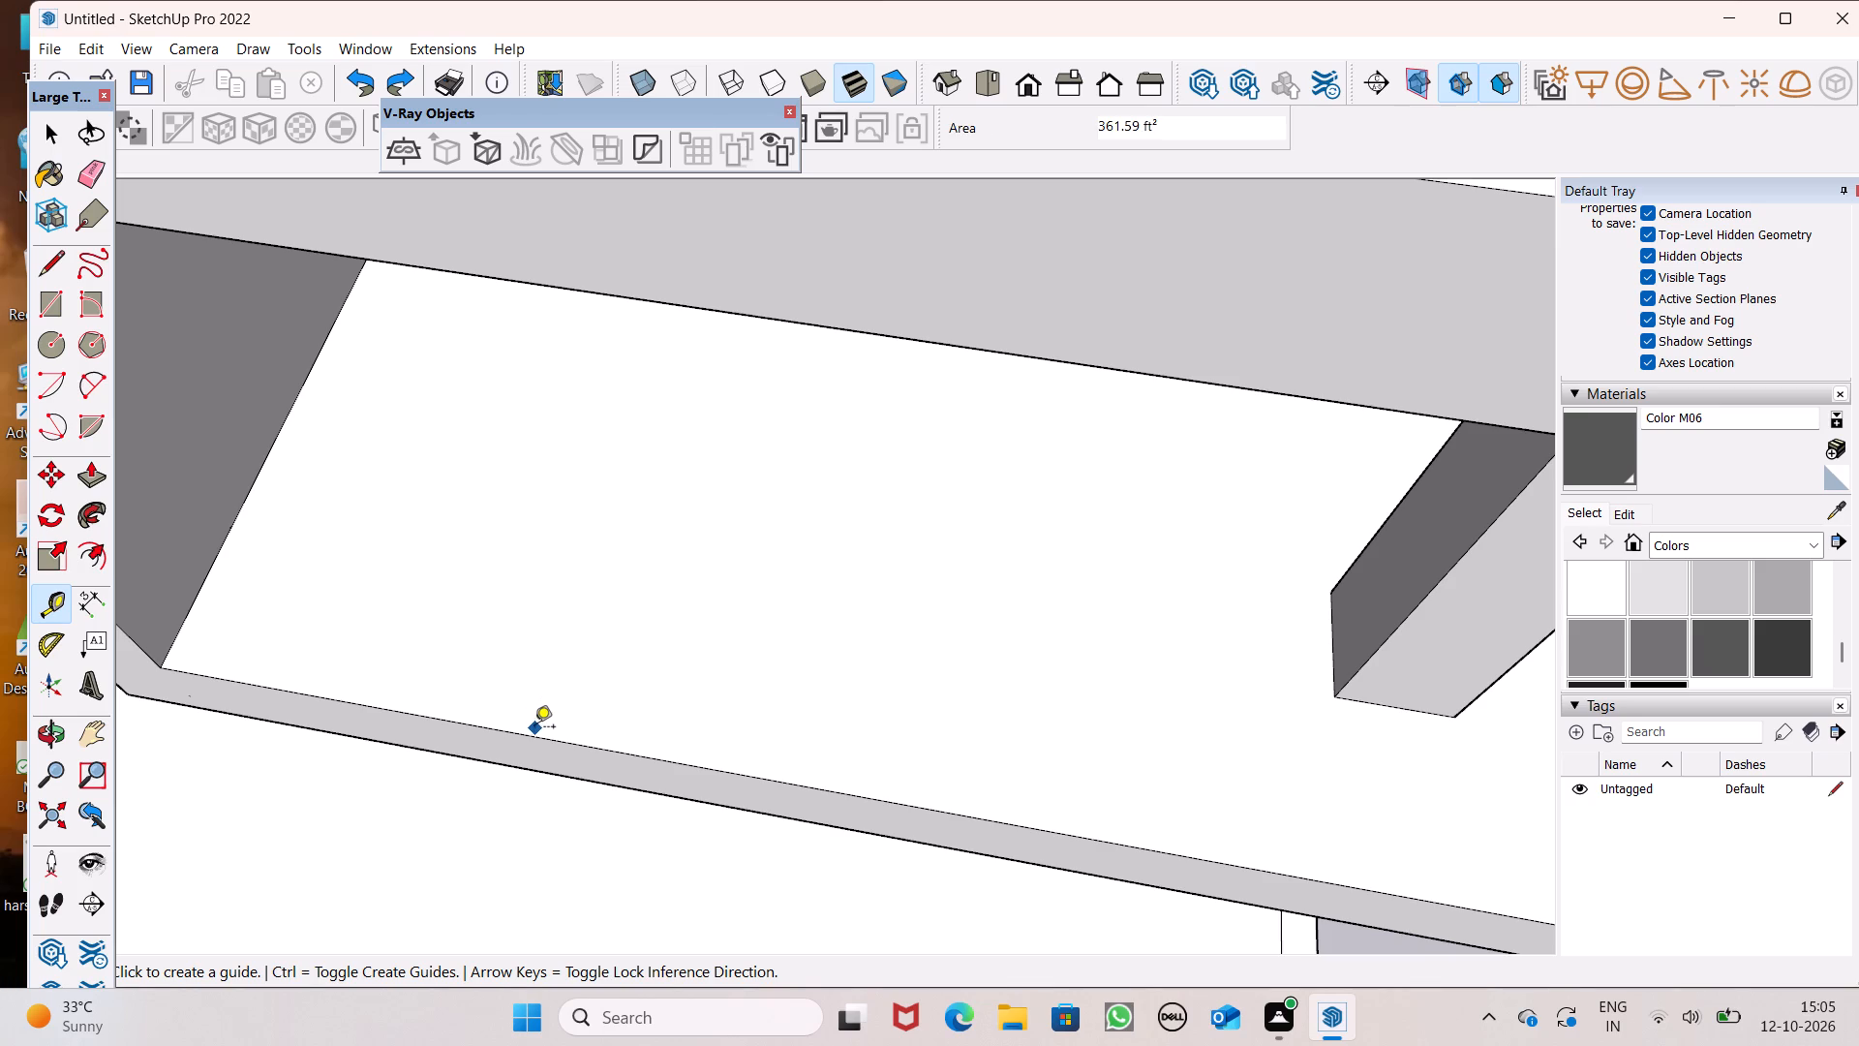
click(527, 736)
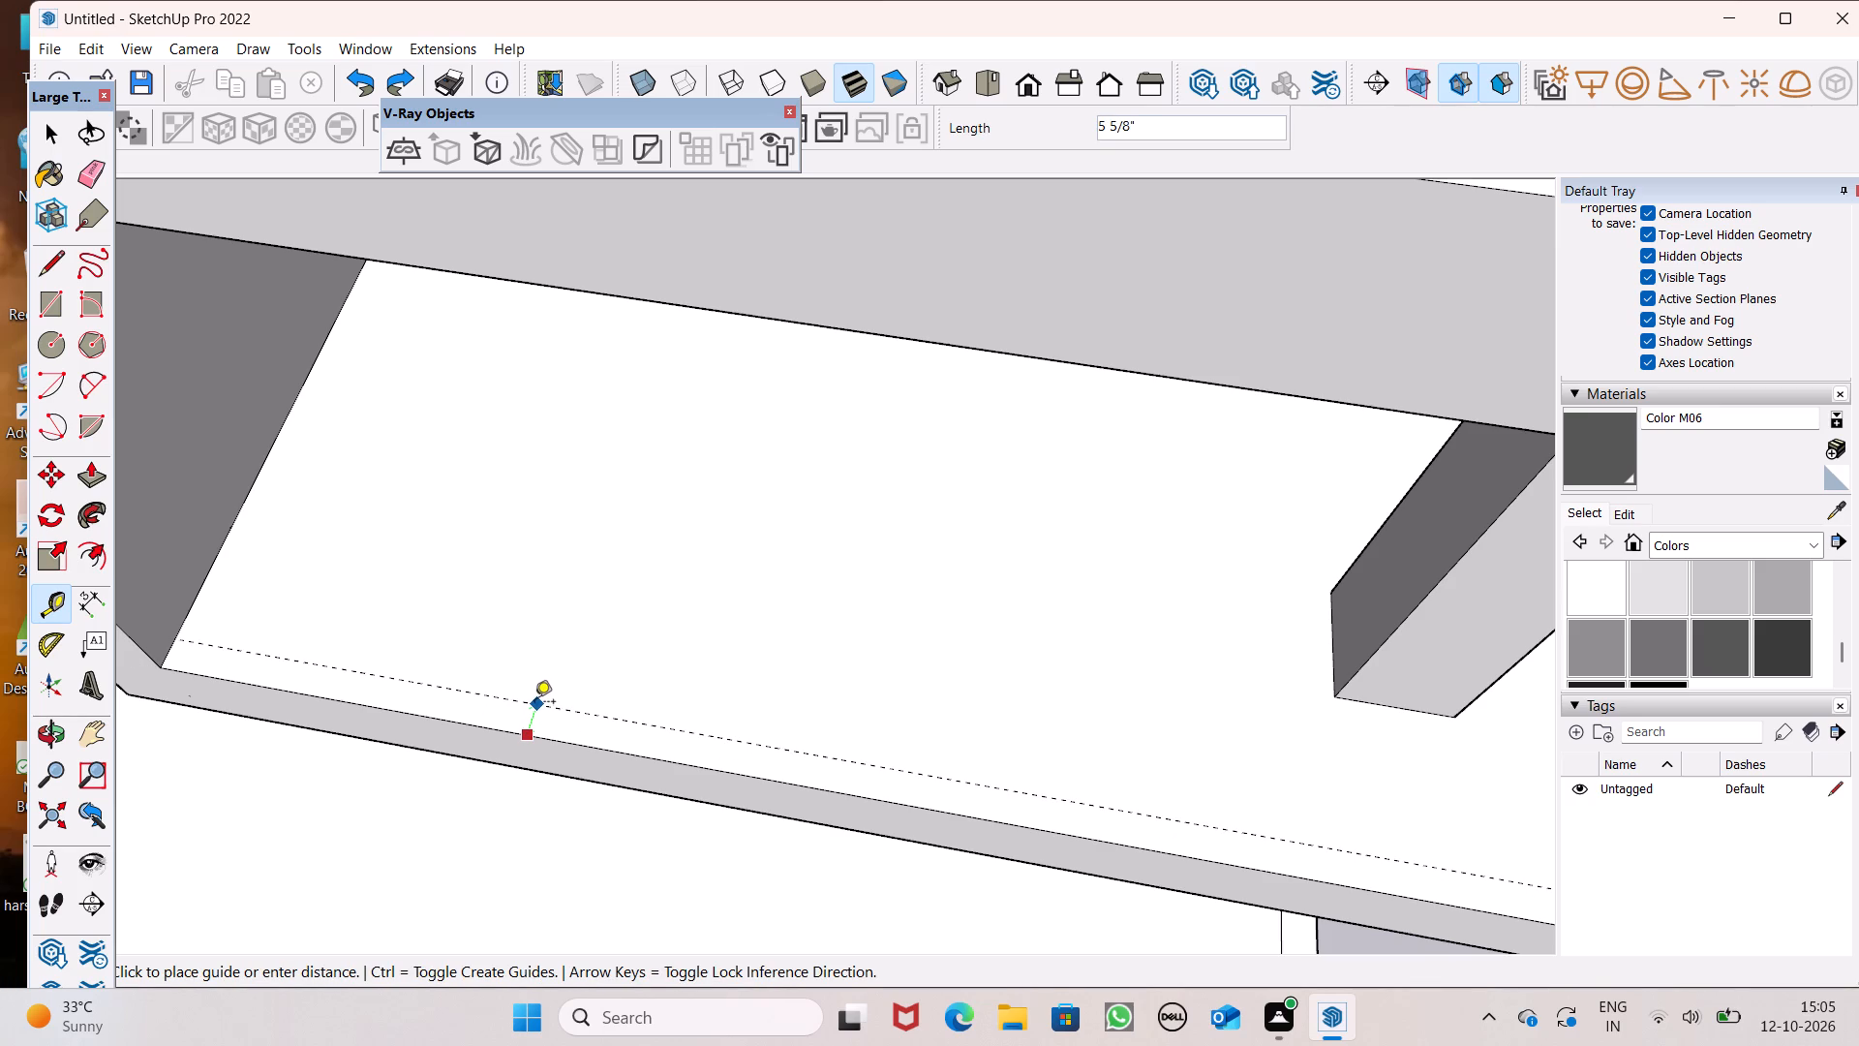
key(5)
key(shift+quotedbl)
key(Return)
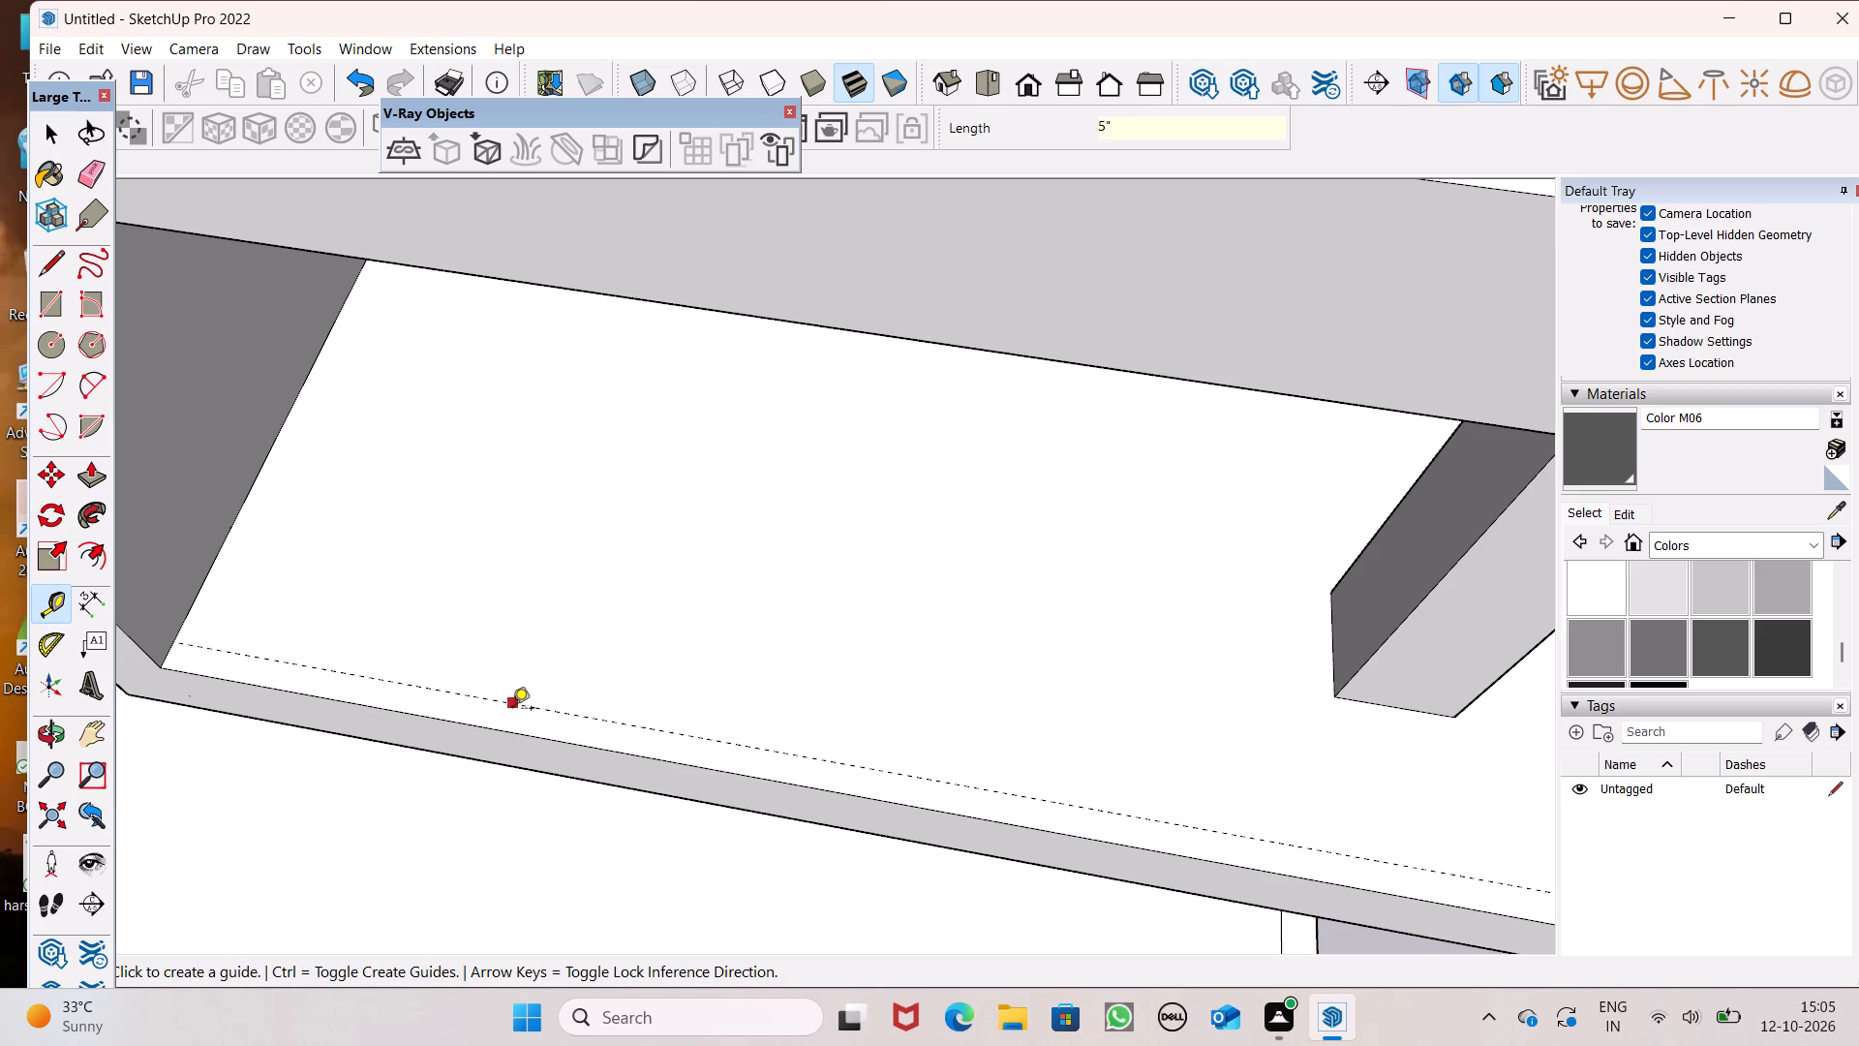
Place a second parallel guide 4" further in from the front guide on the lowest balcony's floor.
click(510, 710)
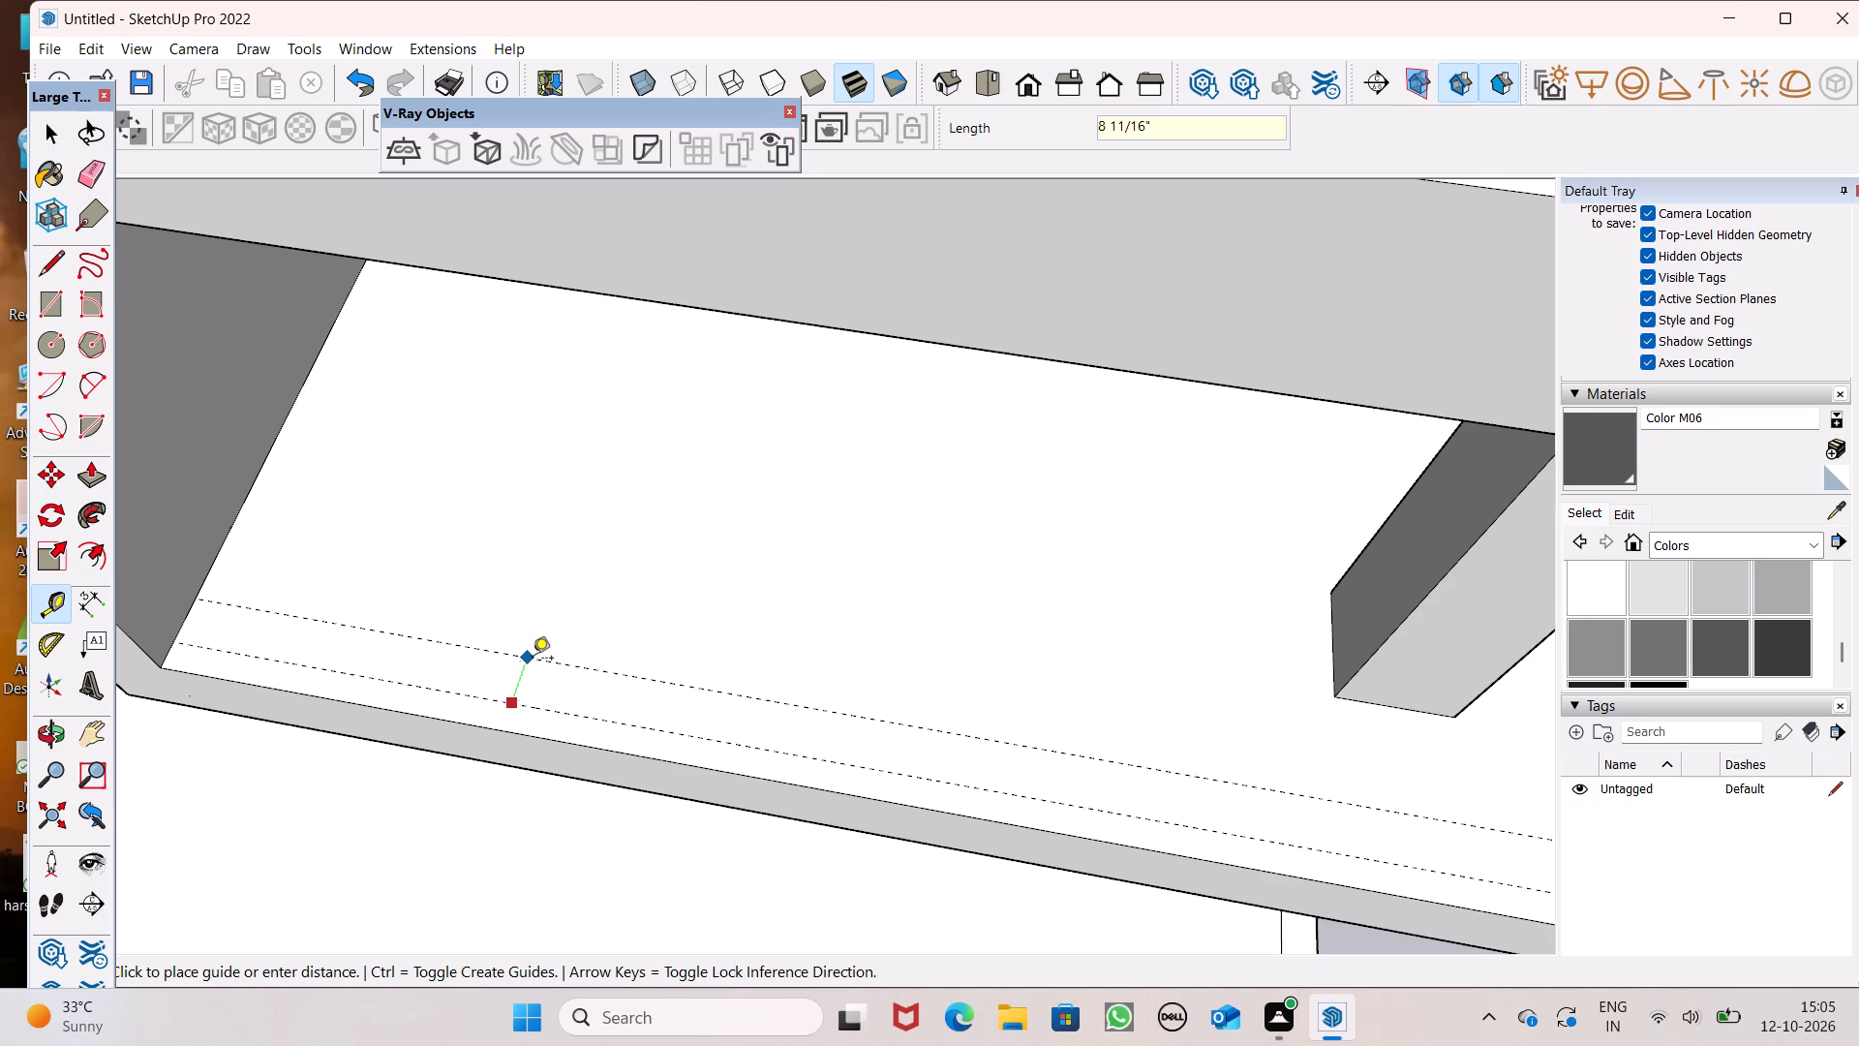
text(4")
key(Return)
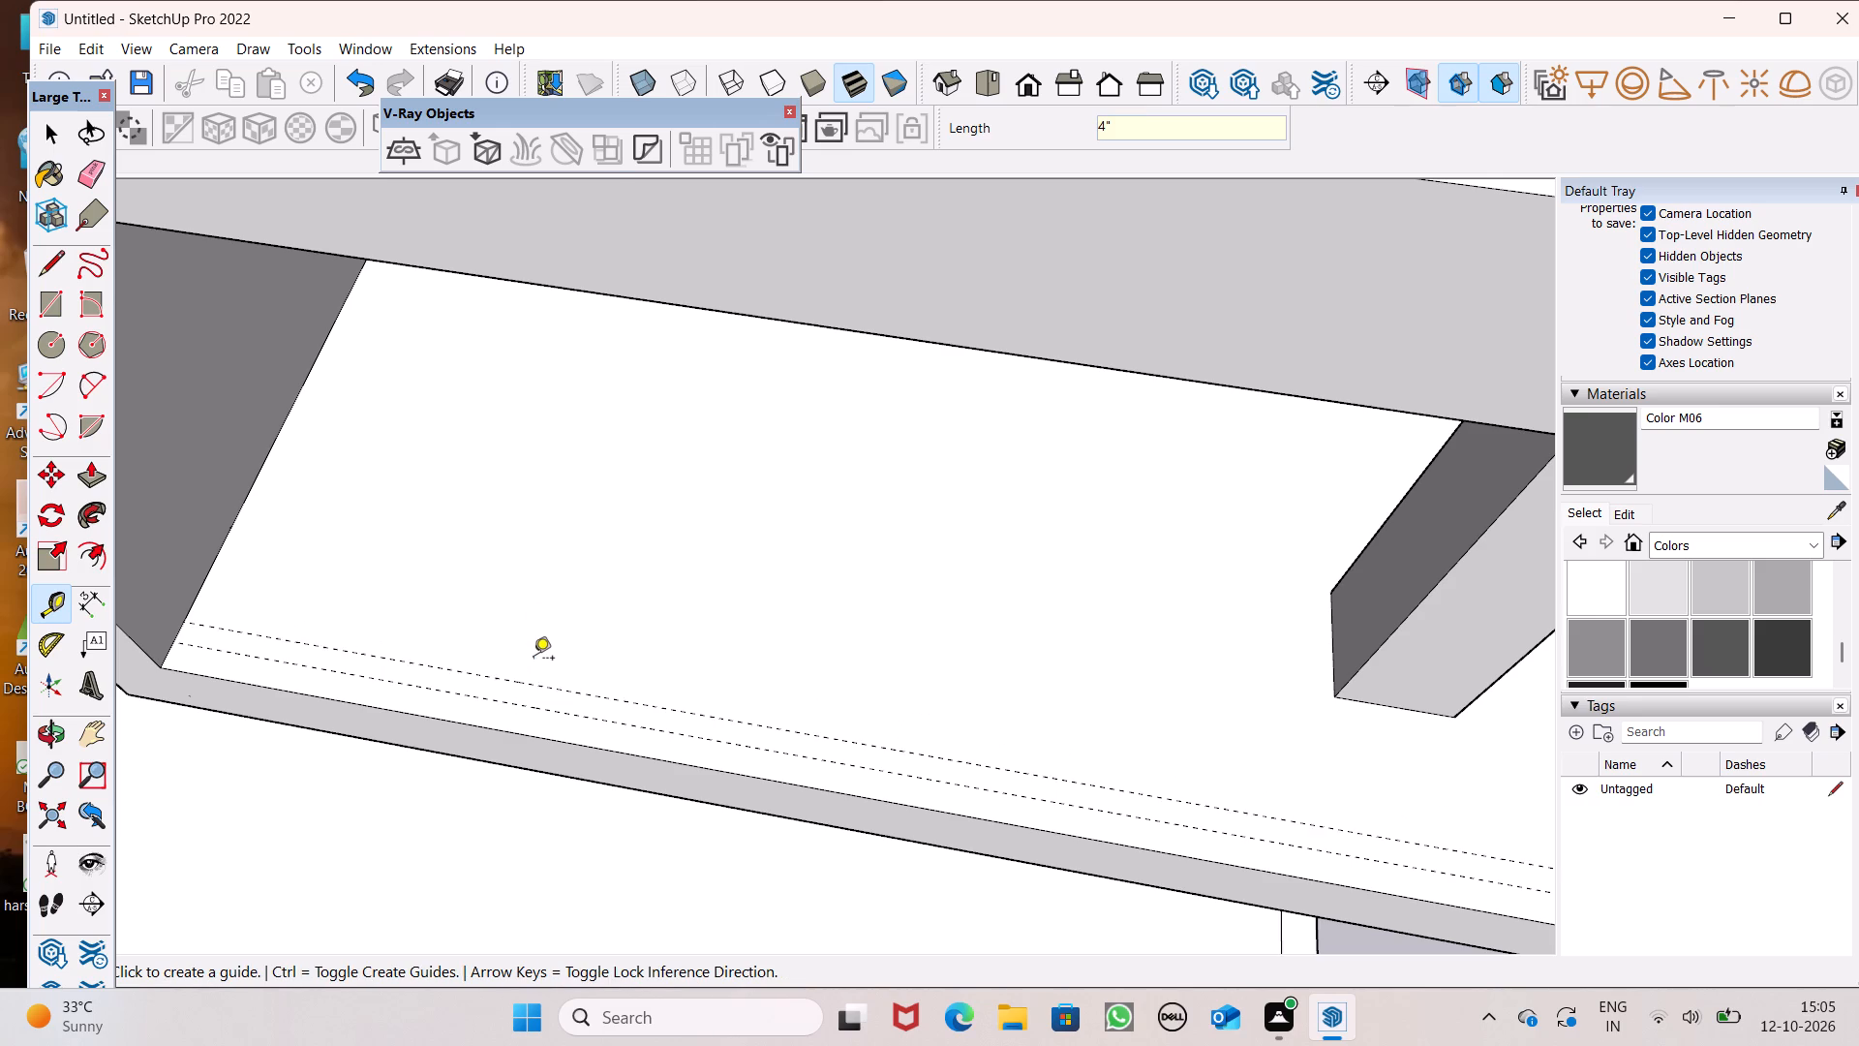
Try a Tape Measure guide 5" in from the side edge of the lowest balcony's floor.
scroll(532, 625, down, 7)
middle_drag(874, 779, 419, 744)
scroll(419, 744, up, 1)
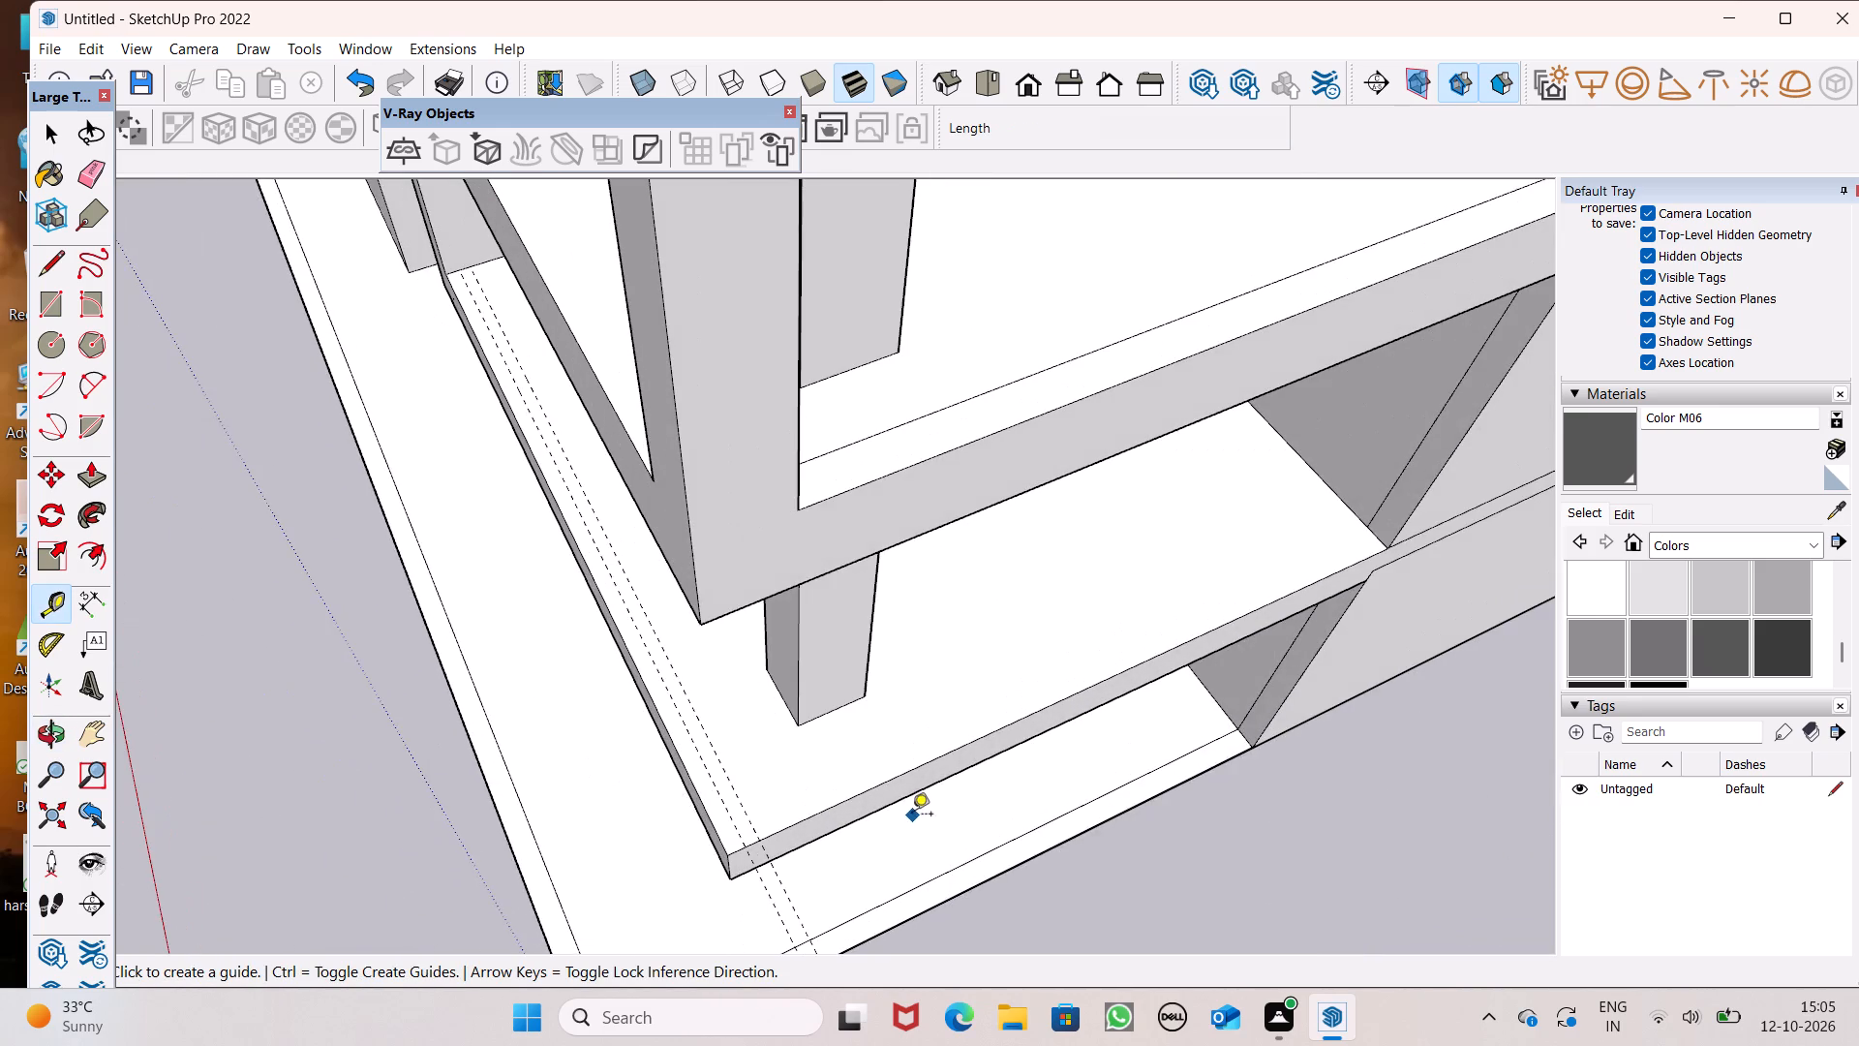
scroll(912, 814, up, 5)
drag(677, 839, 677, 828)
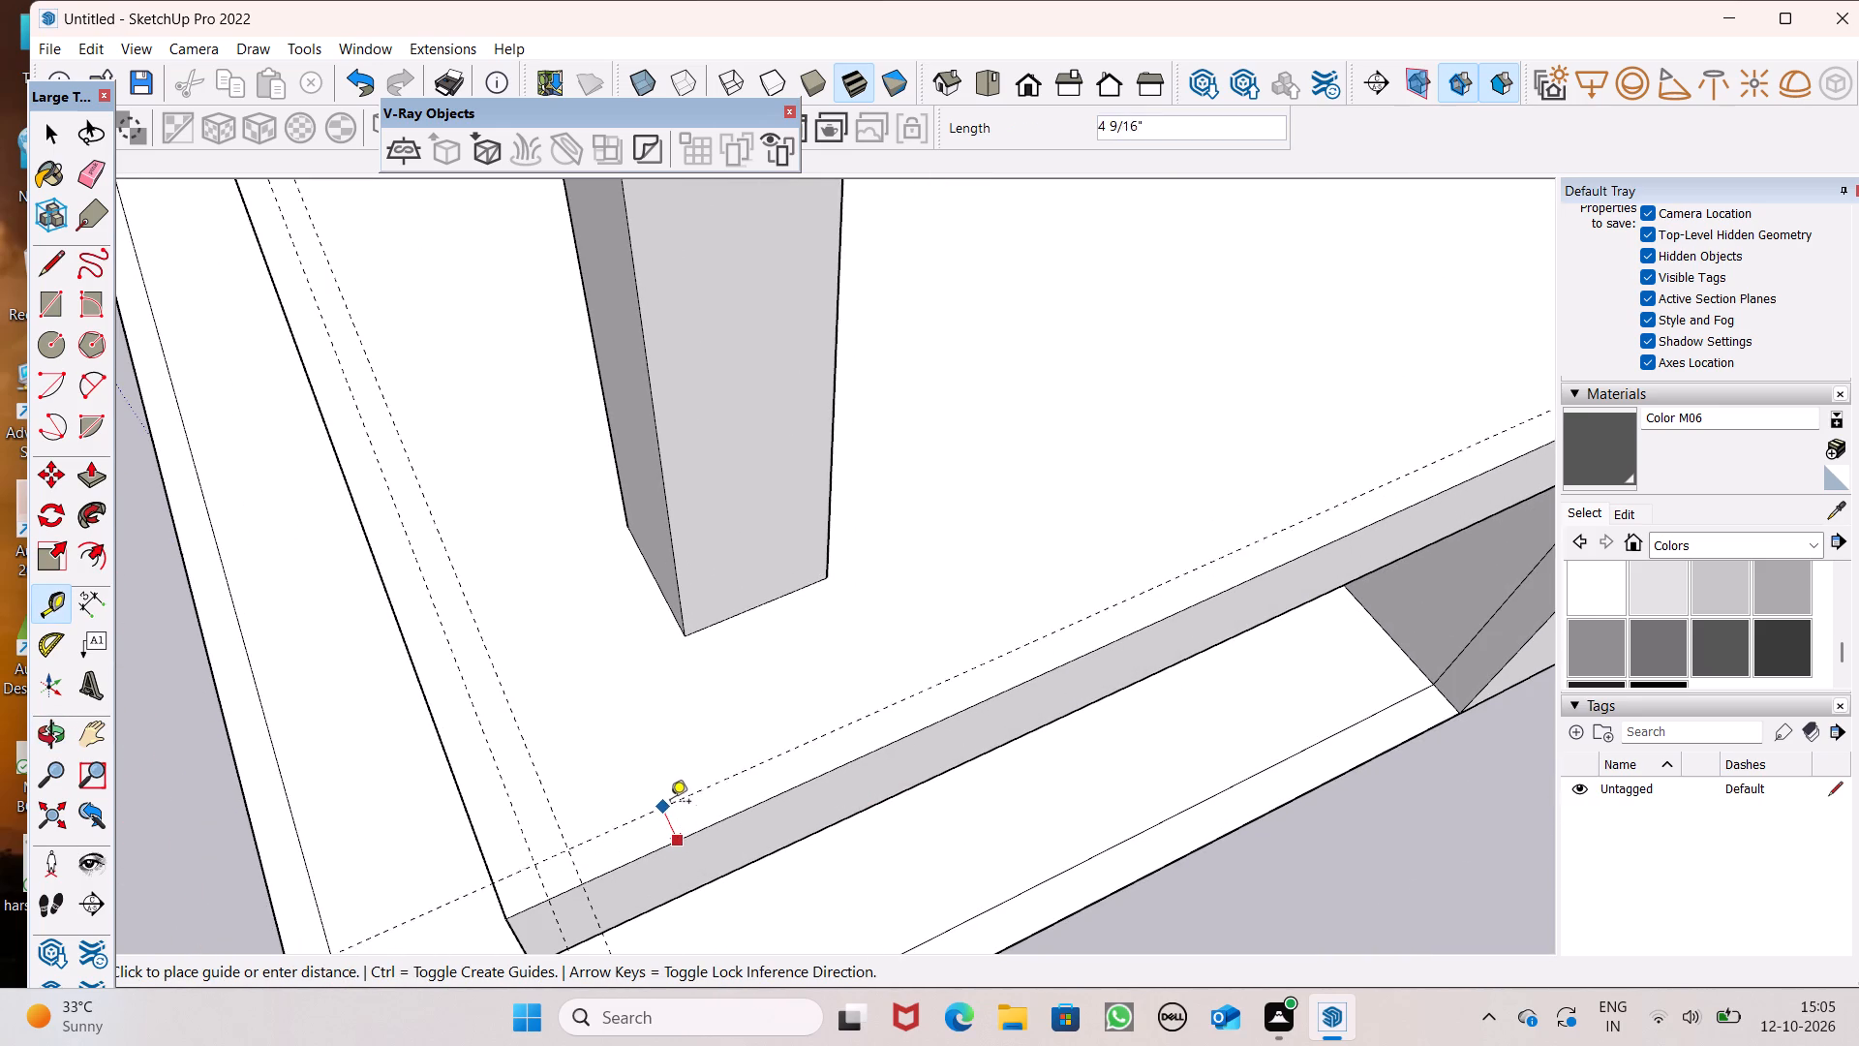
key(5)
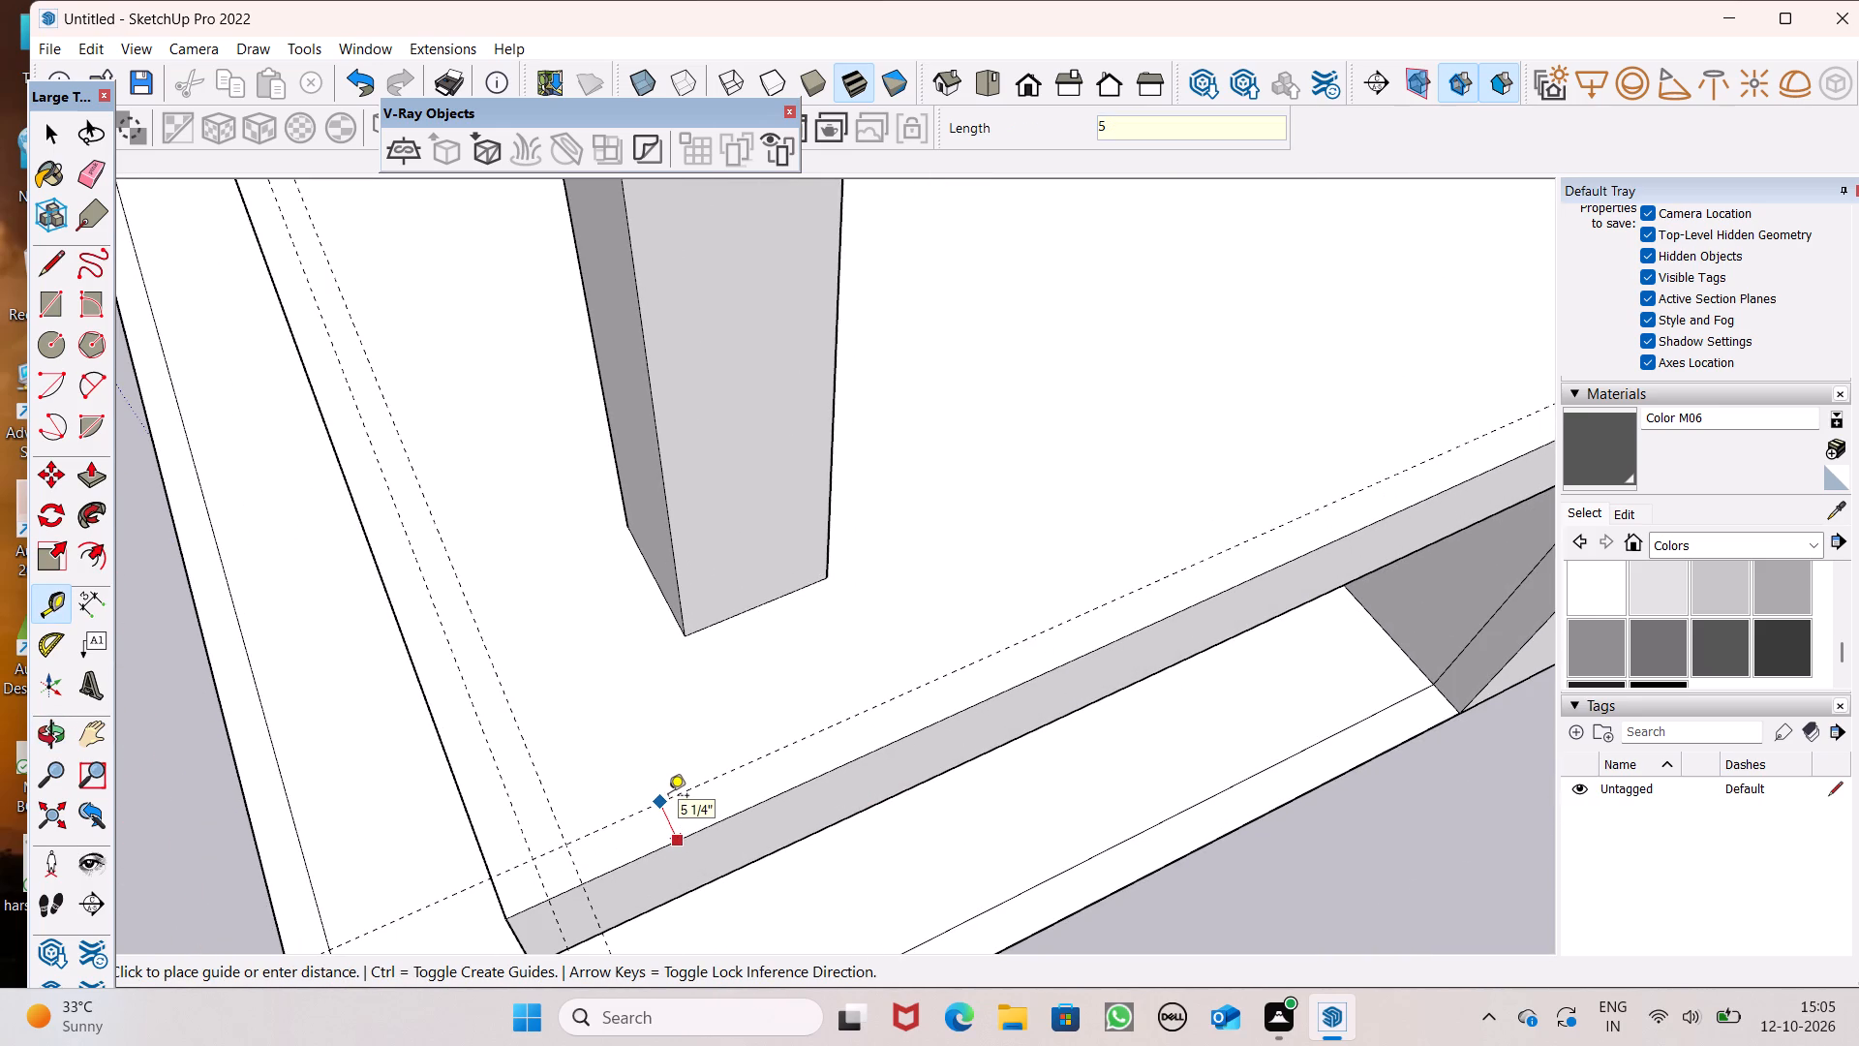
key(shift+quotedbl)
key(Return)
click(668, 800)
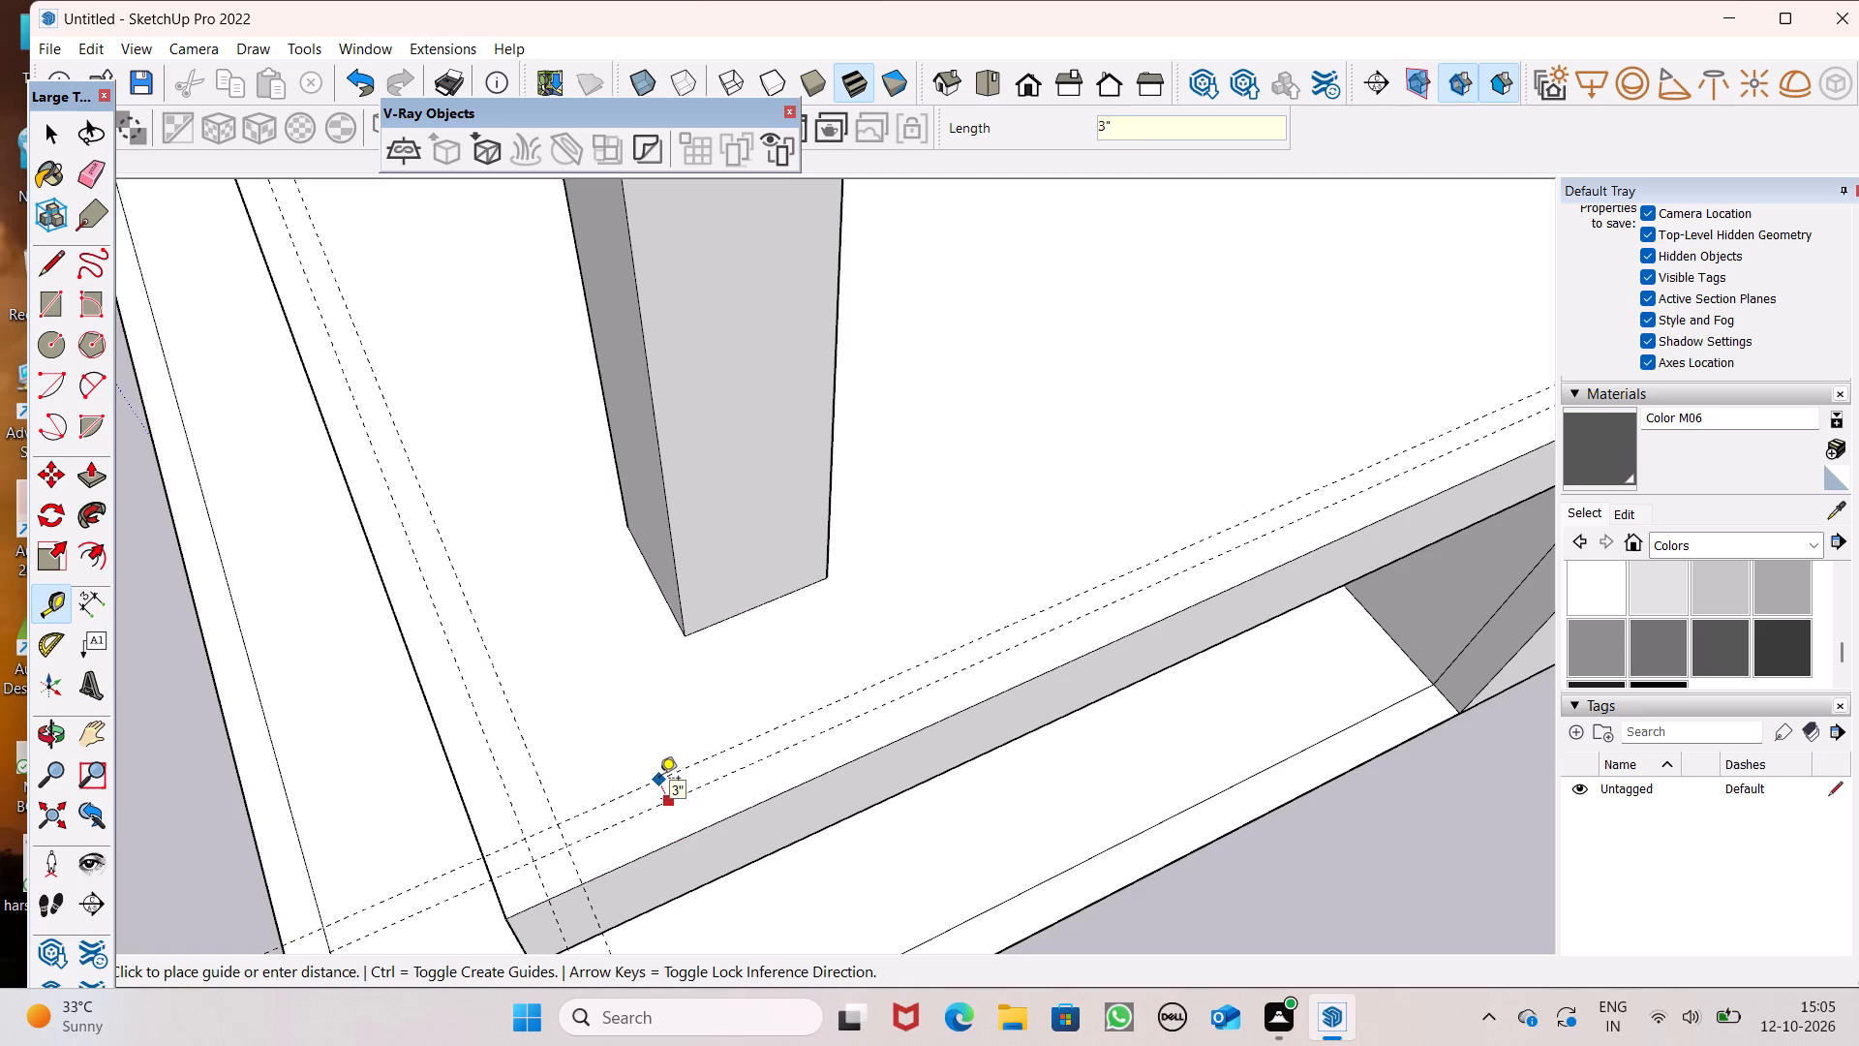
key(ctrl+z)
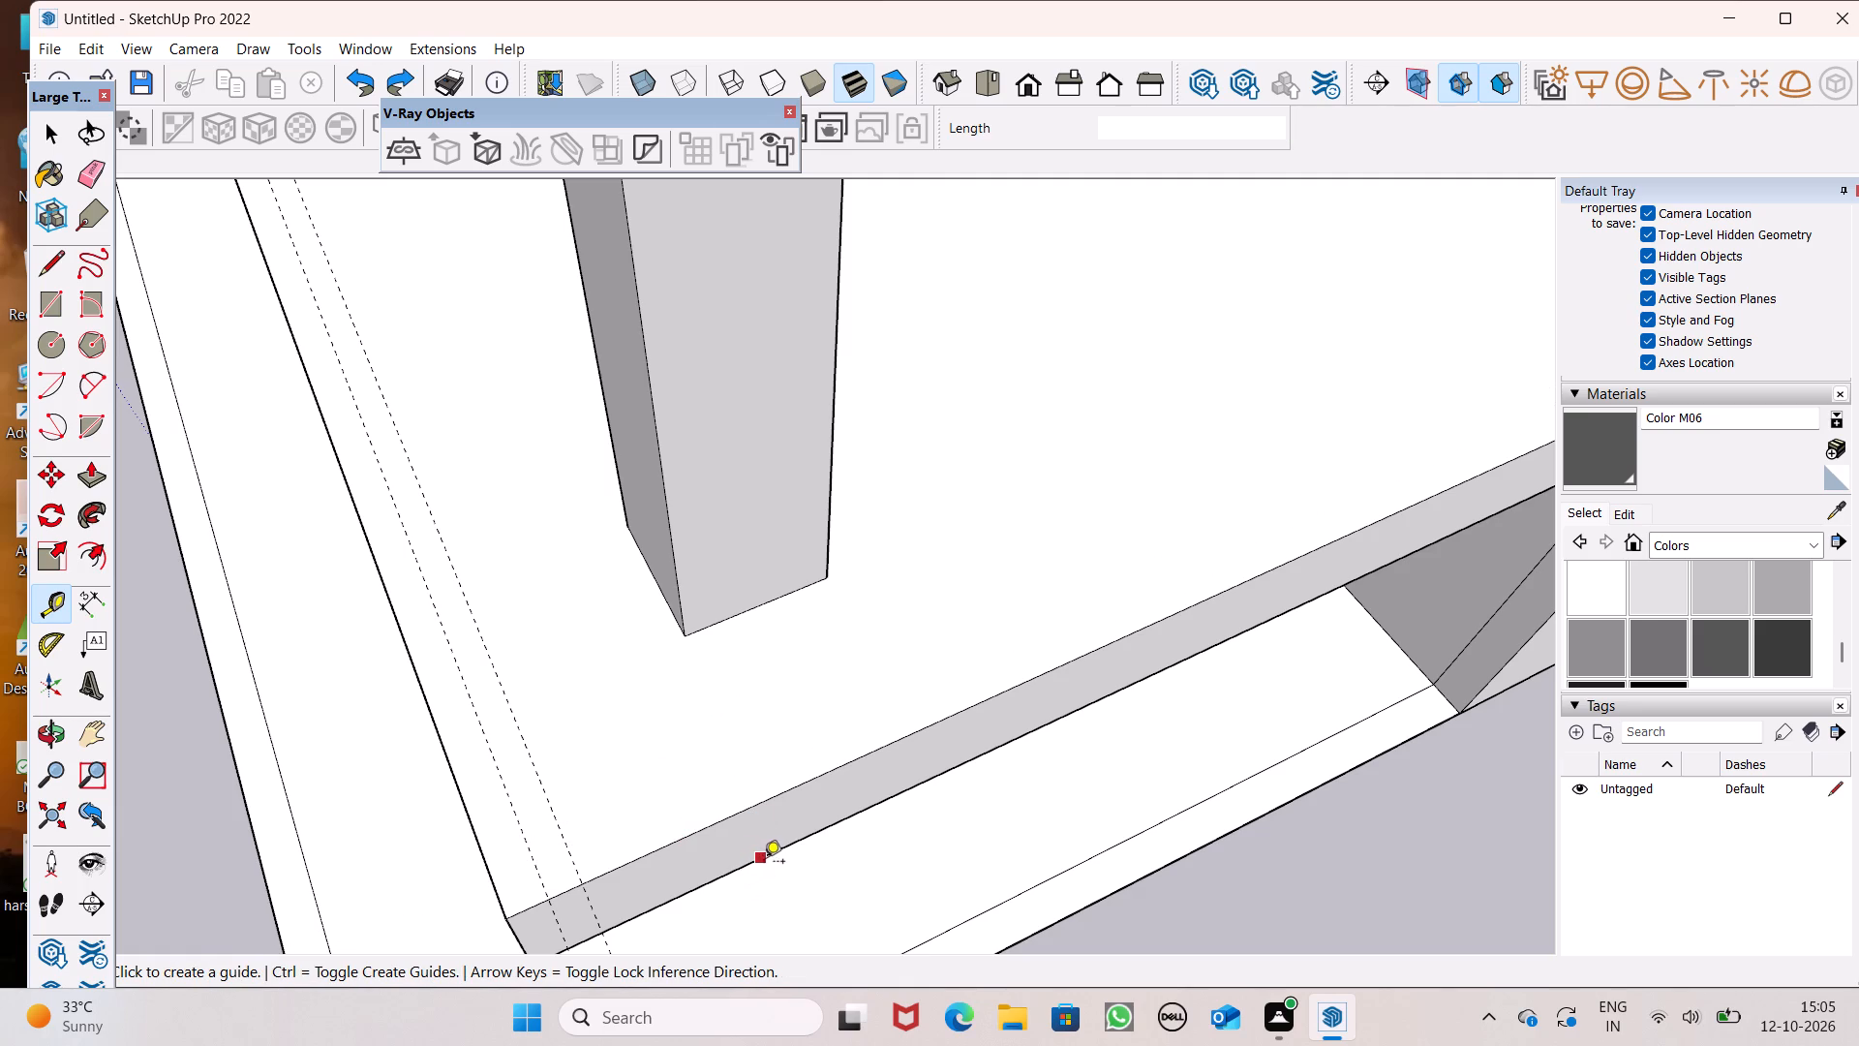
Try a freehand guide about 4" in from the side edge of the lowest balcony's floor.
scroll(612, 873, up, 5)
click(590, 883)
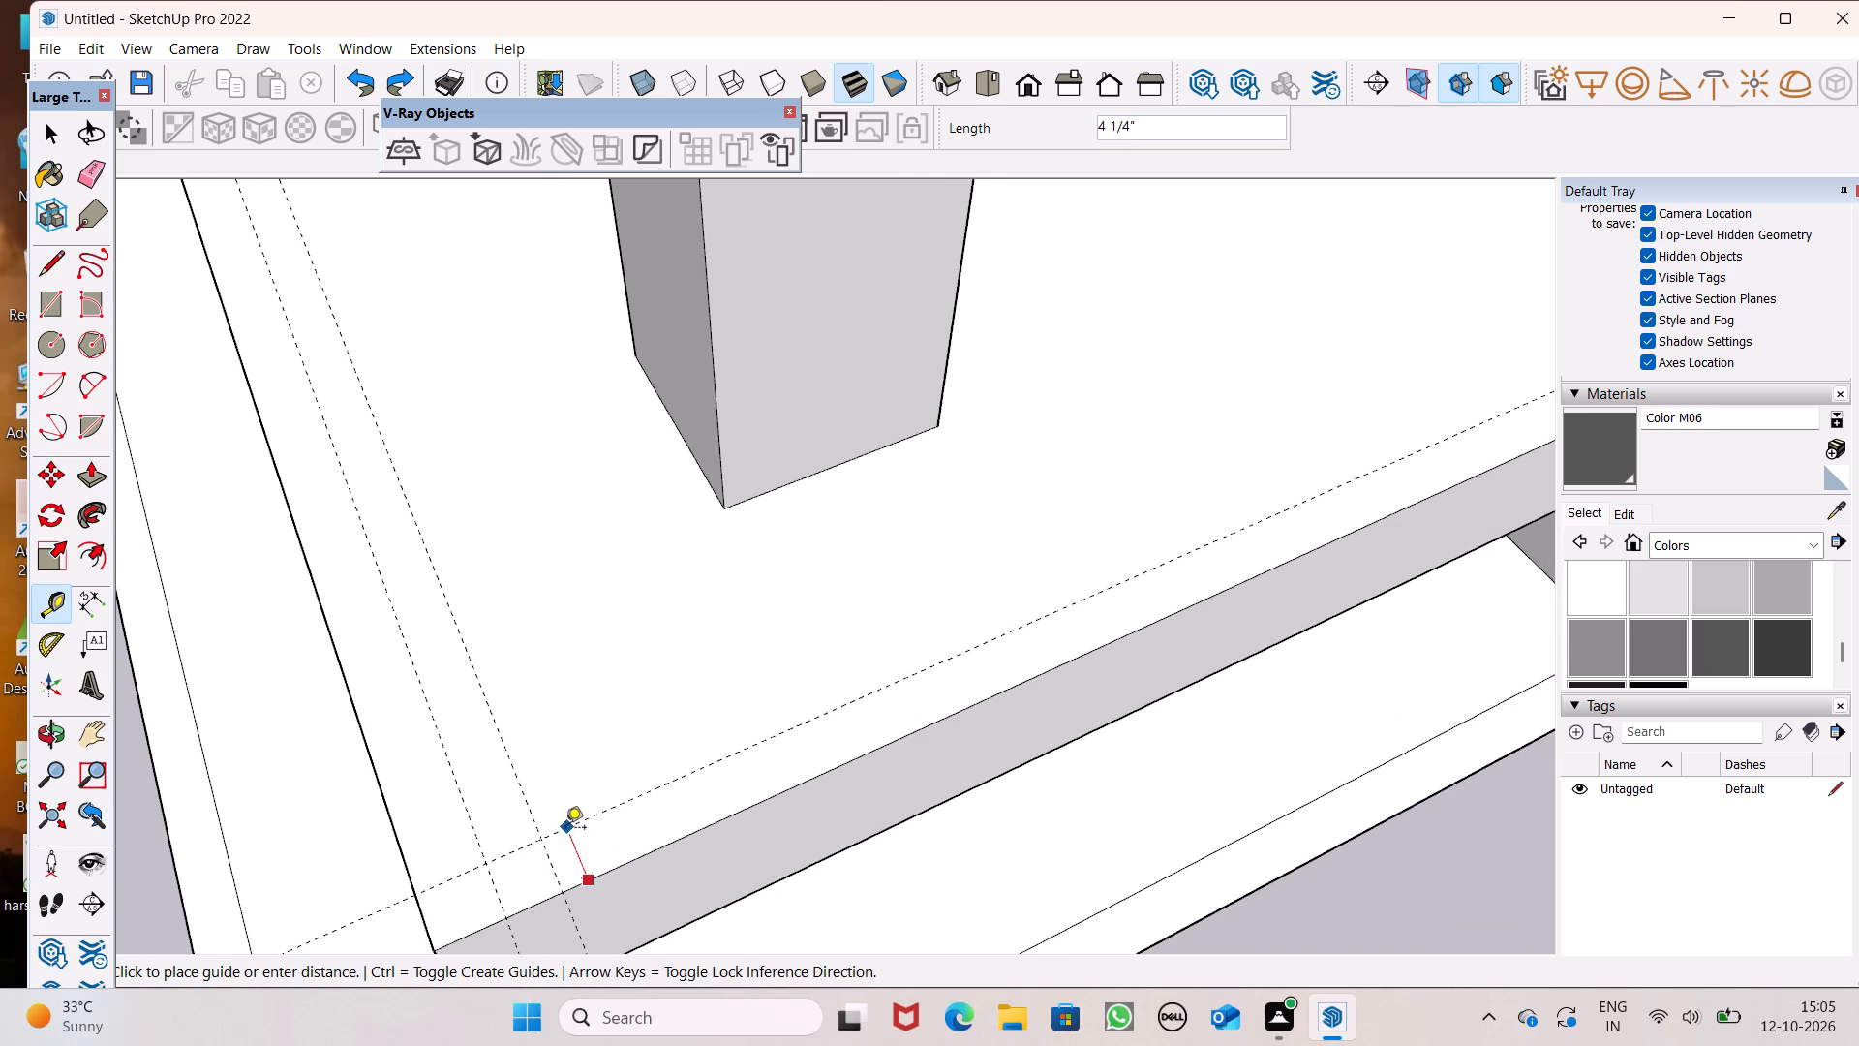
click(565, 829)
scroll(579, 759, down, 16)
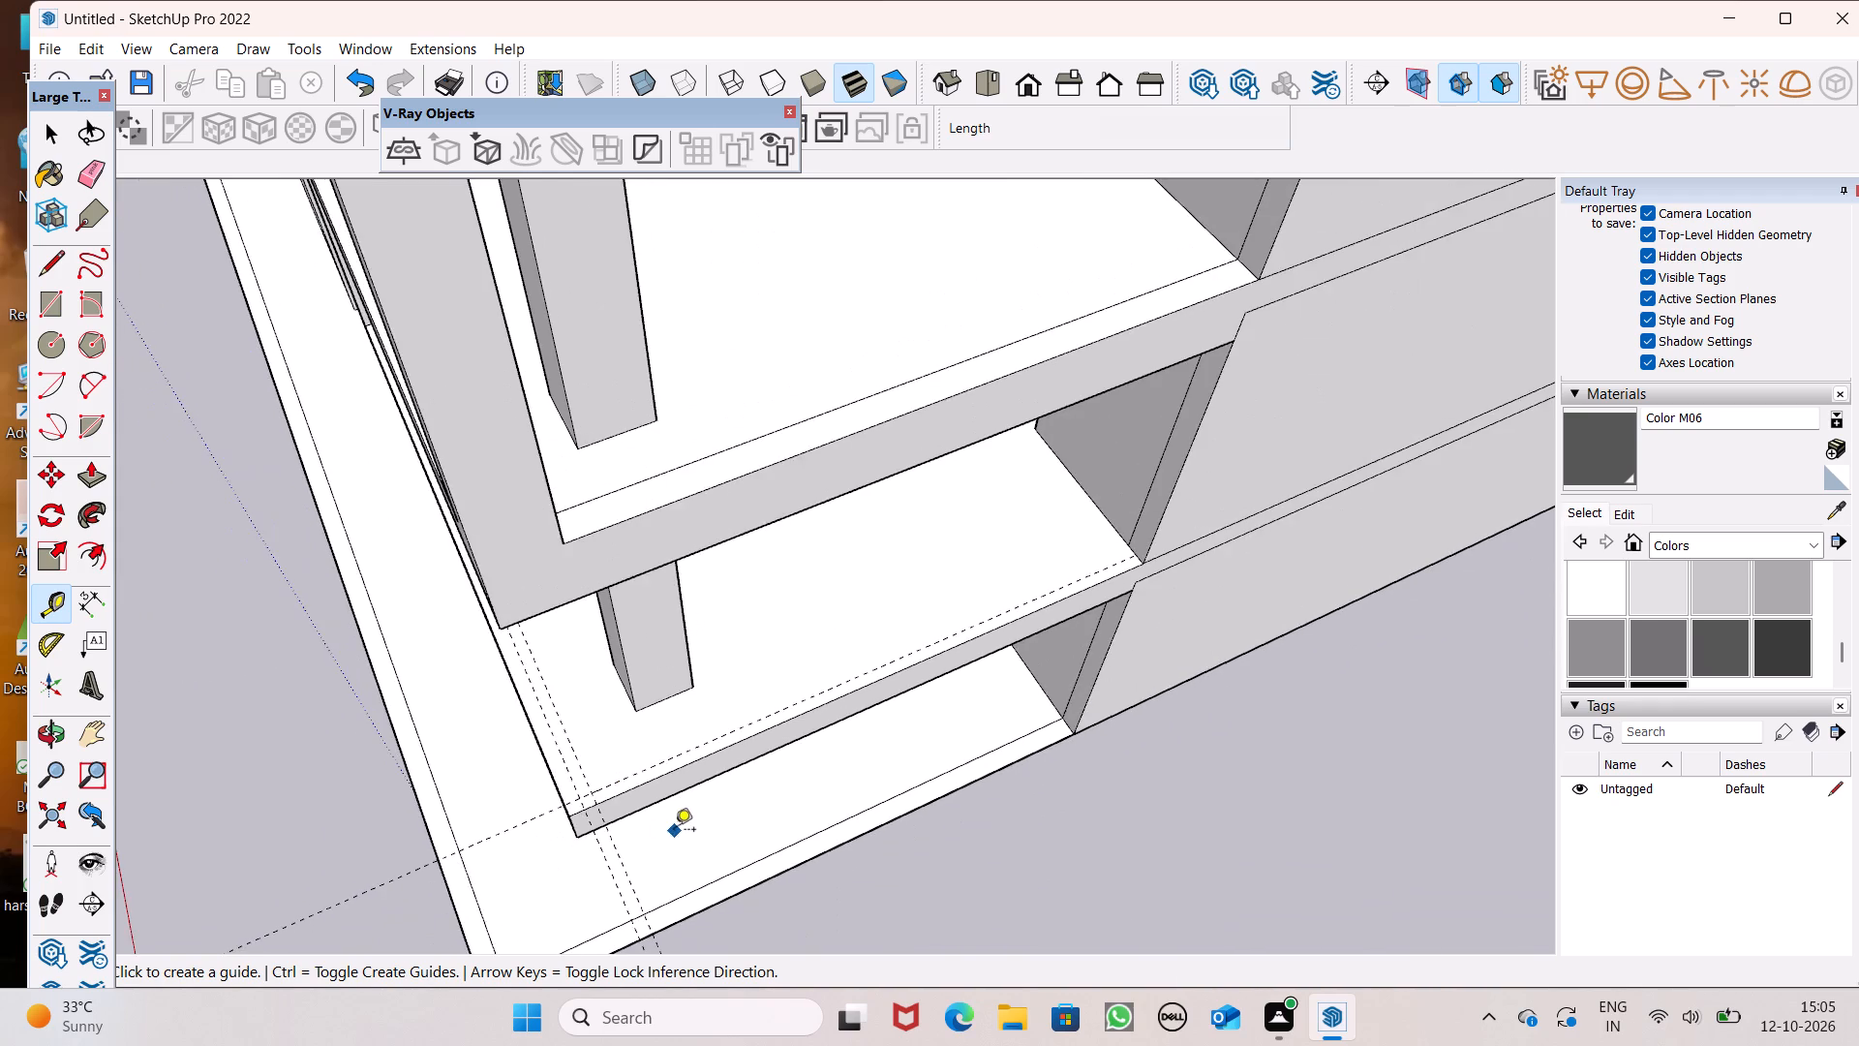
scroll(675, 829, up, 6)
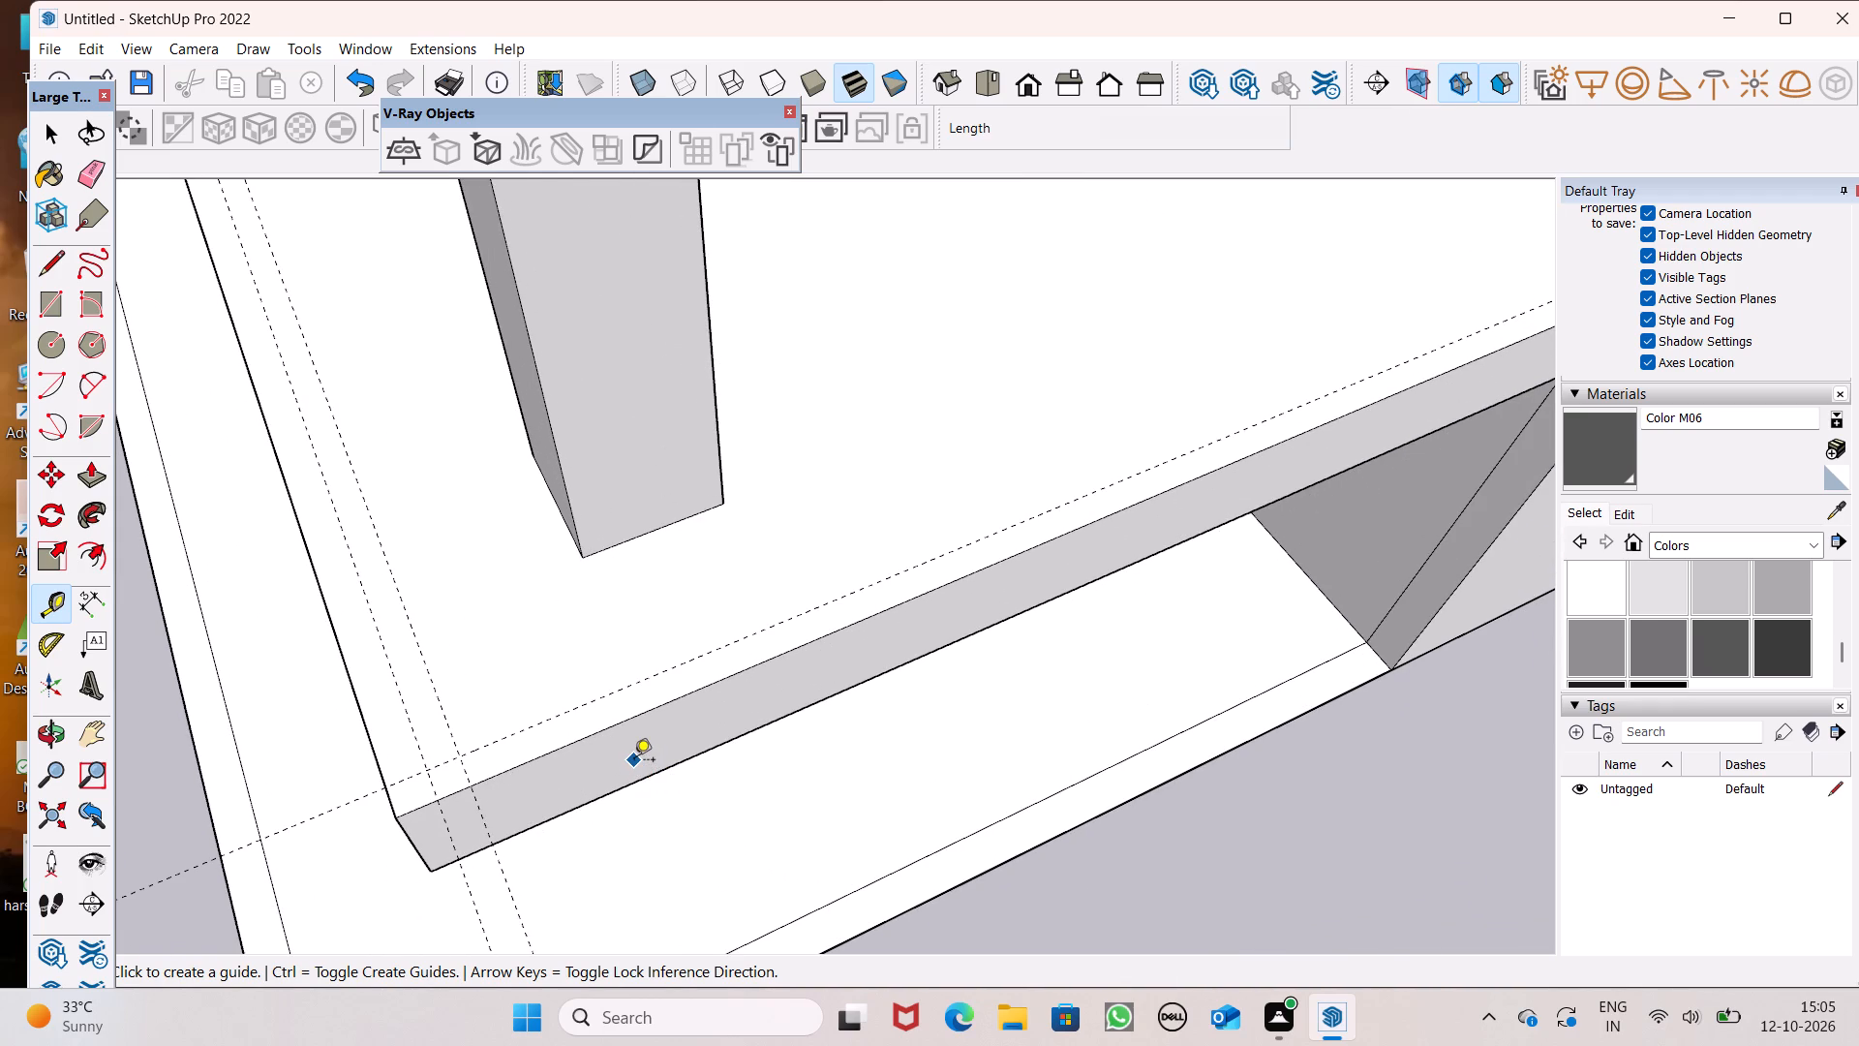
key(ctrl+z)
Place a Tape Measure guide 4" in from the side edge of the lowest balcony's floor.
click(581, 745)
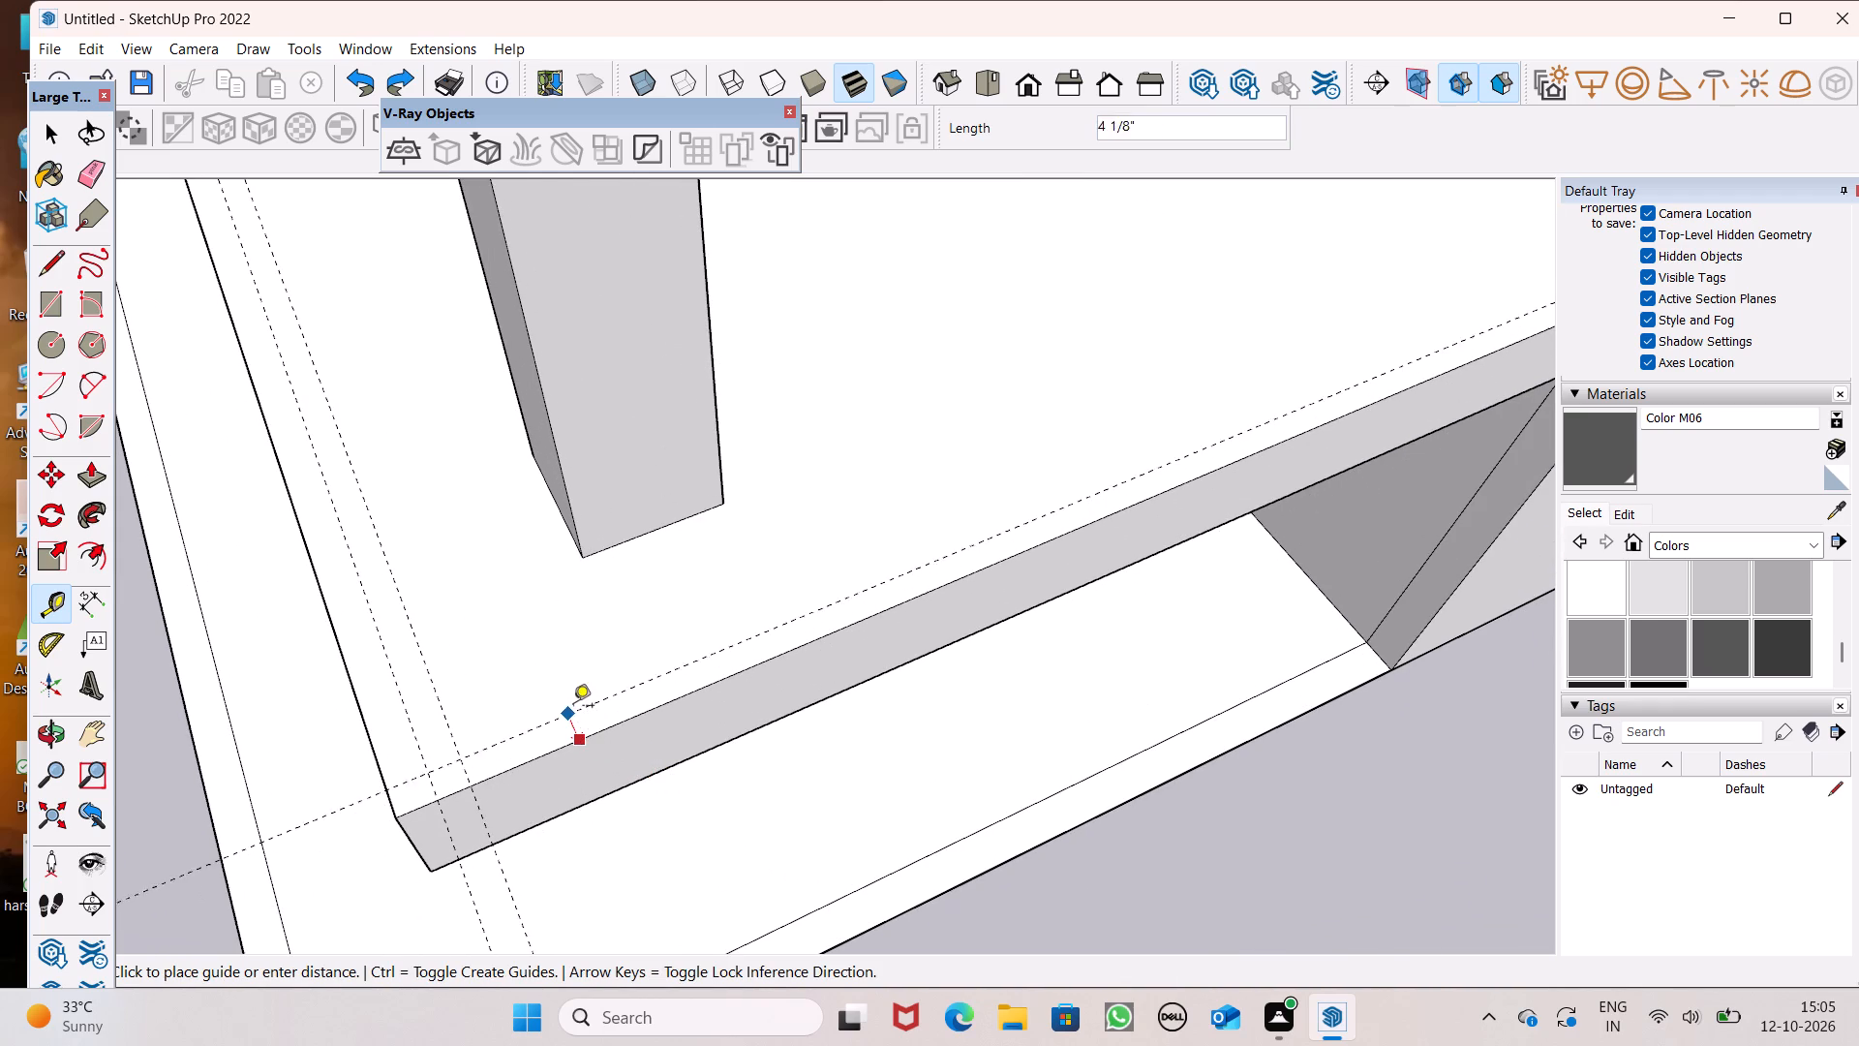
text(4")
key(Return)
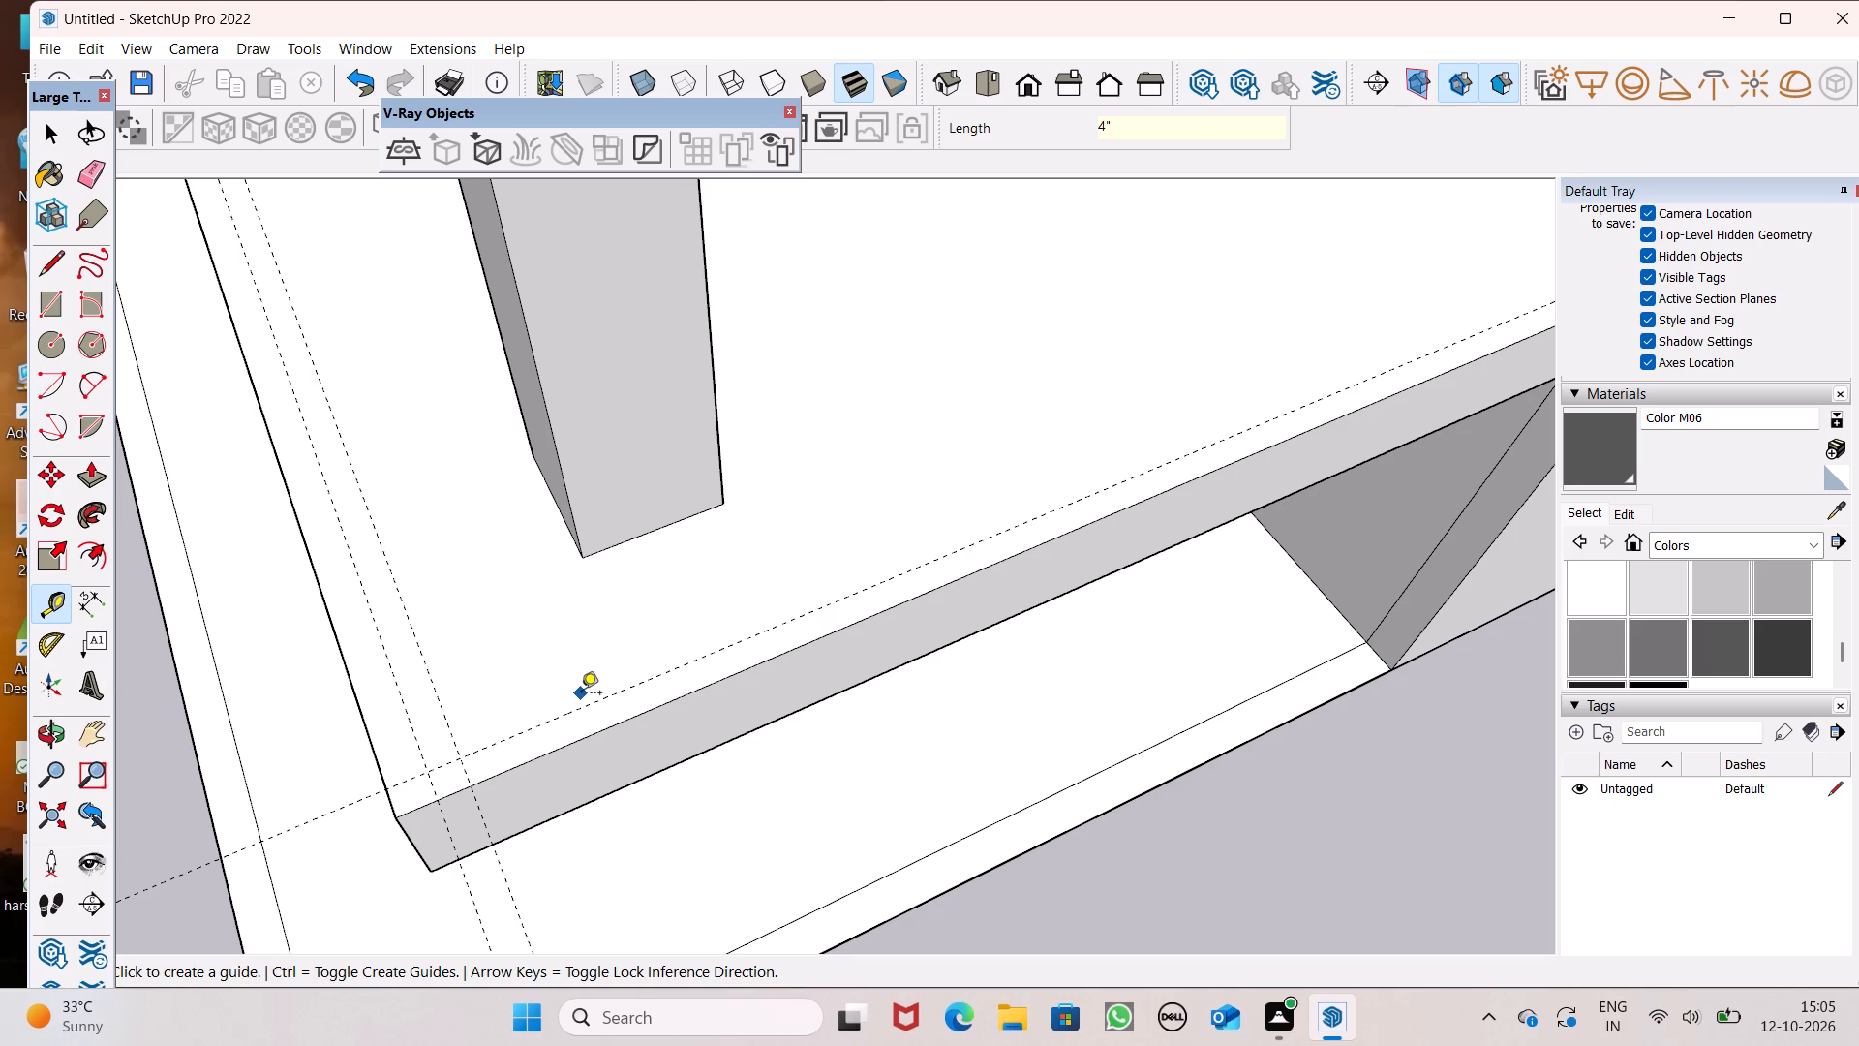
Place a guide 5" in from the front edge of the floor of the balcony above the lowest one.
scroll(581, 694, down, 5)
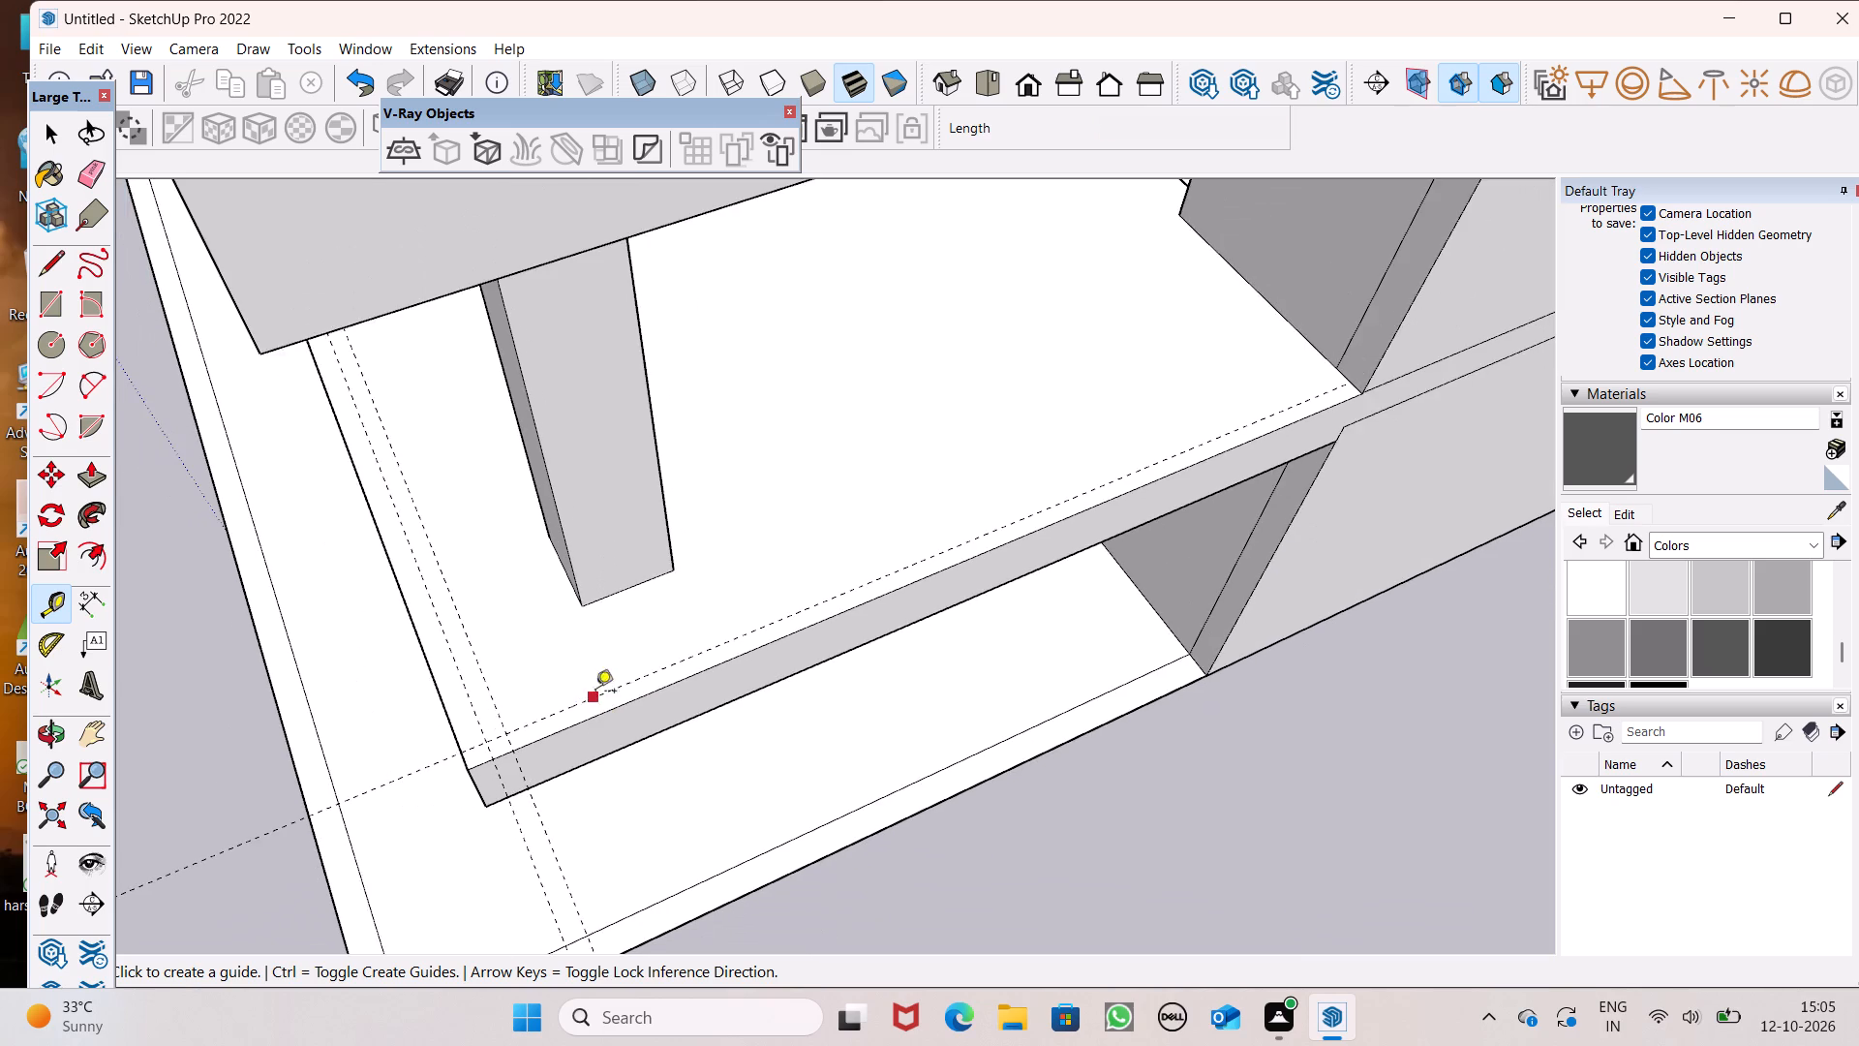
scroll(663, 697, down, 5)
scroll(773, 716, down, 11)
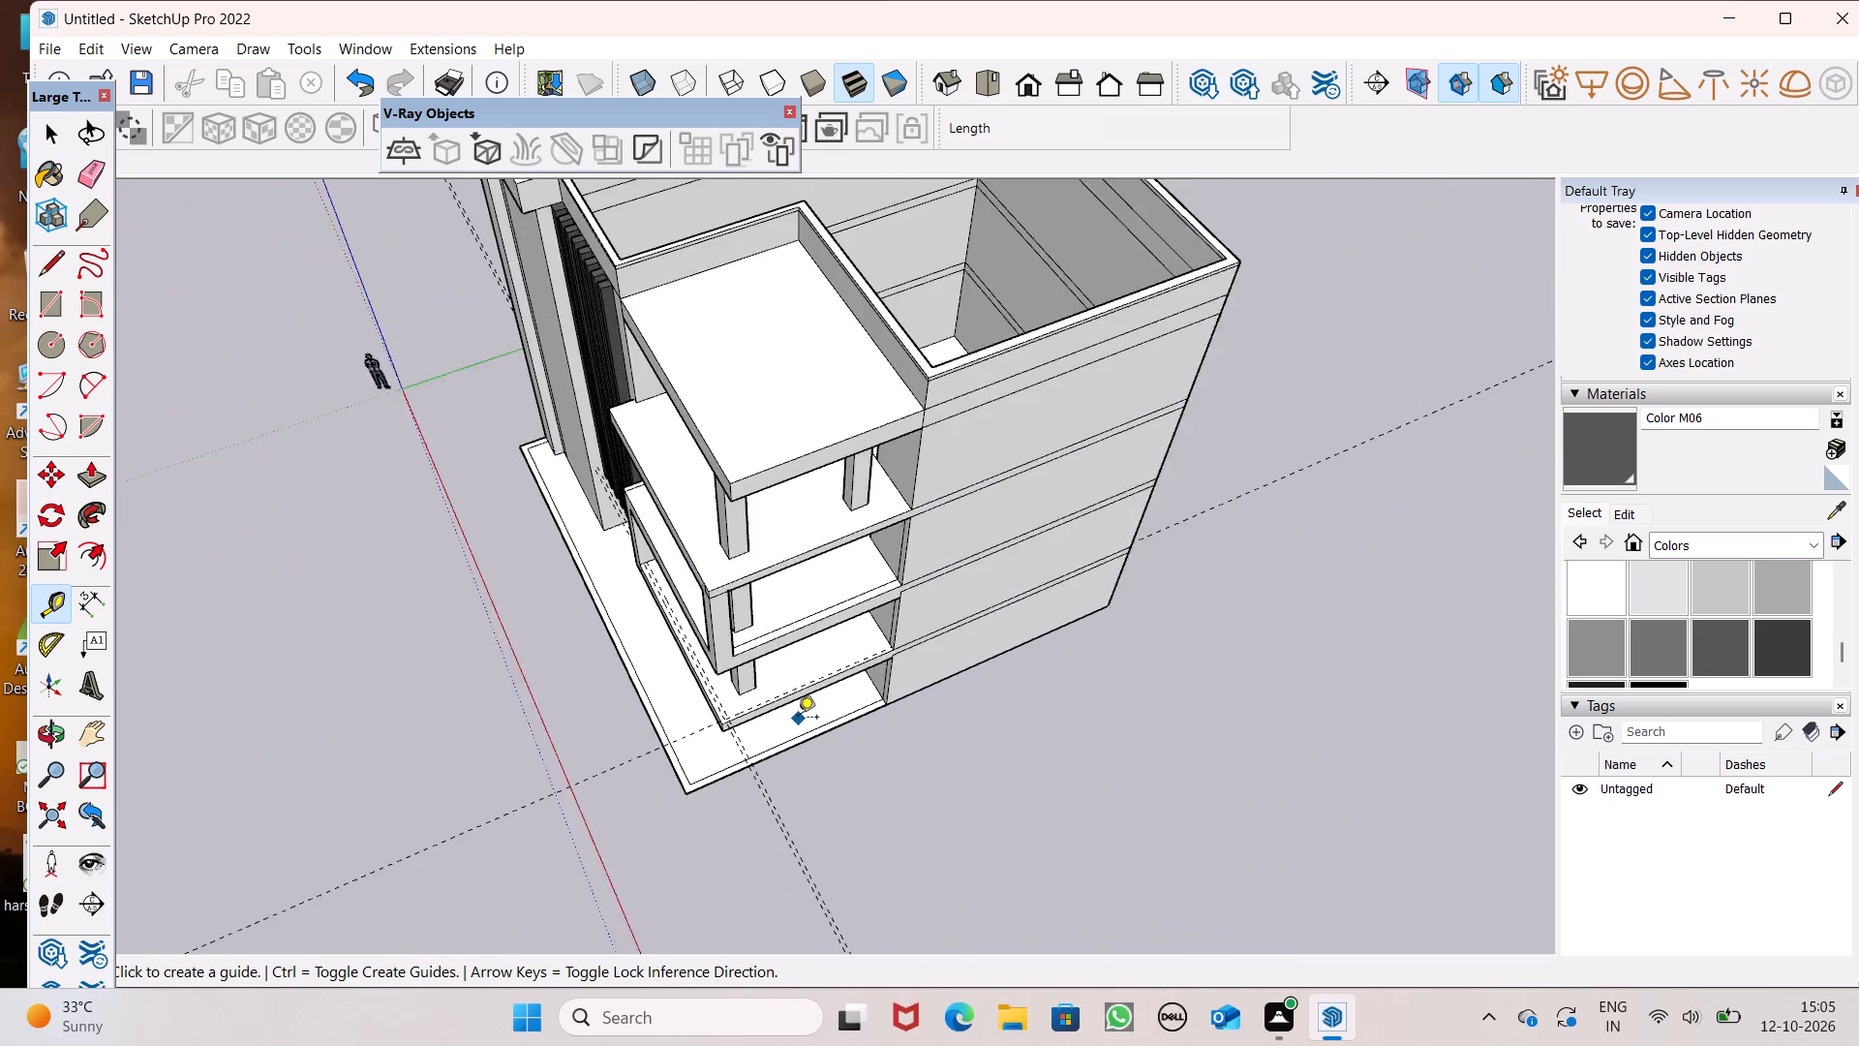
scroll(798, 719, down, 2)
middle_drag(800, 720, 1237, 730)
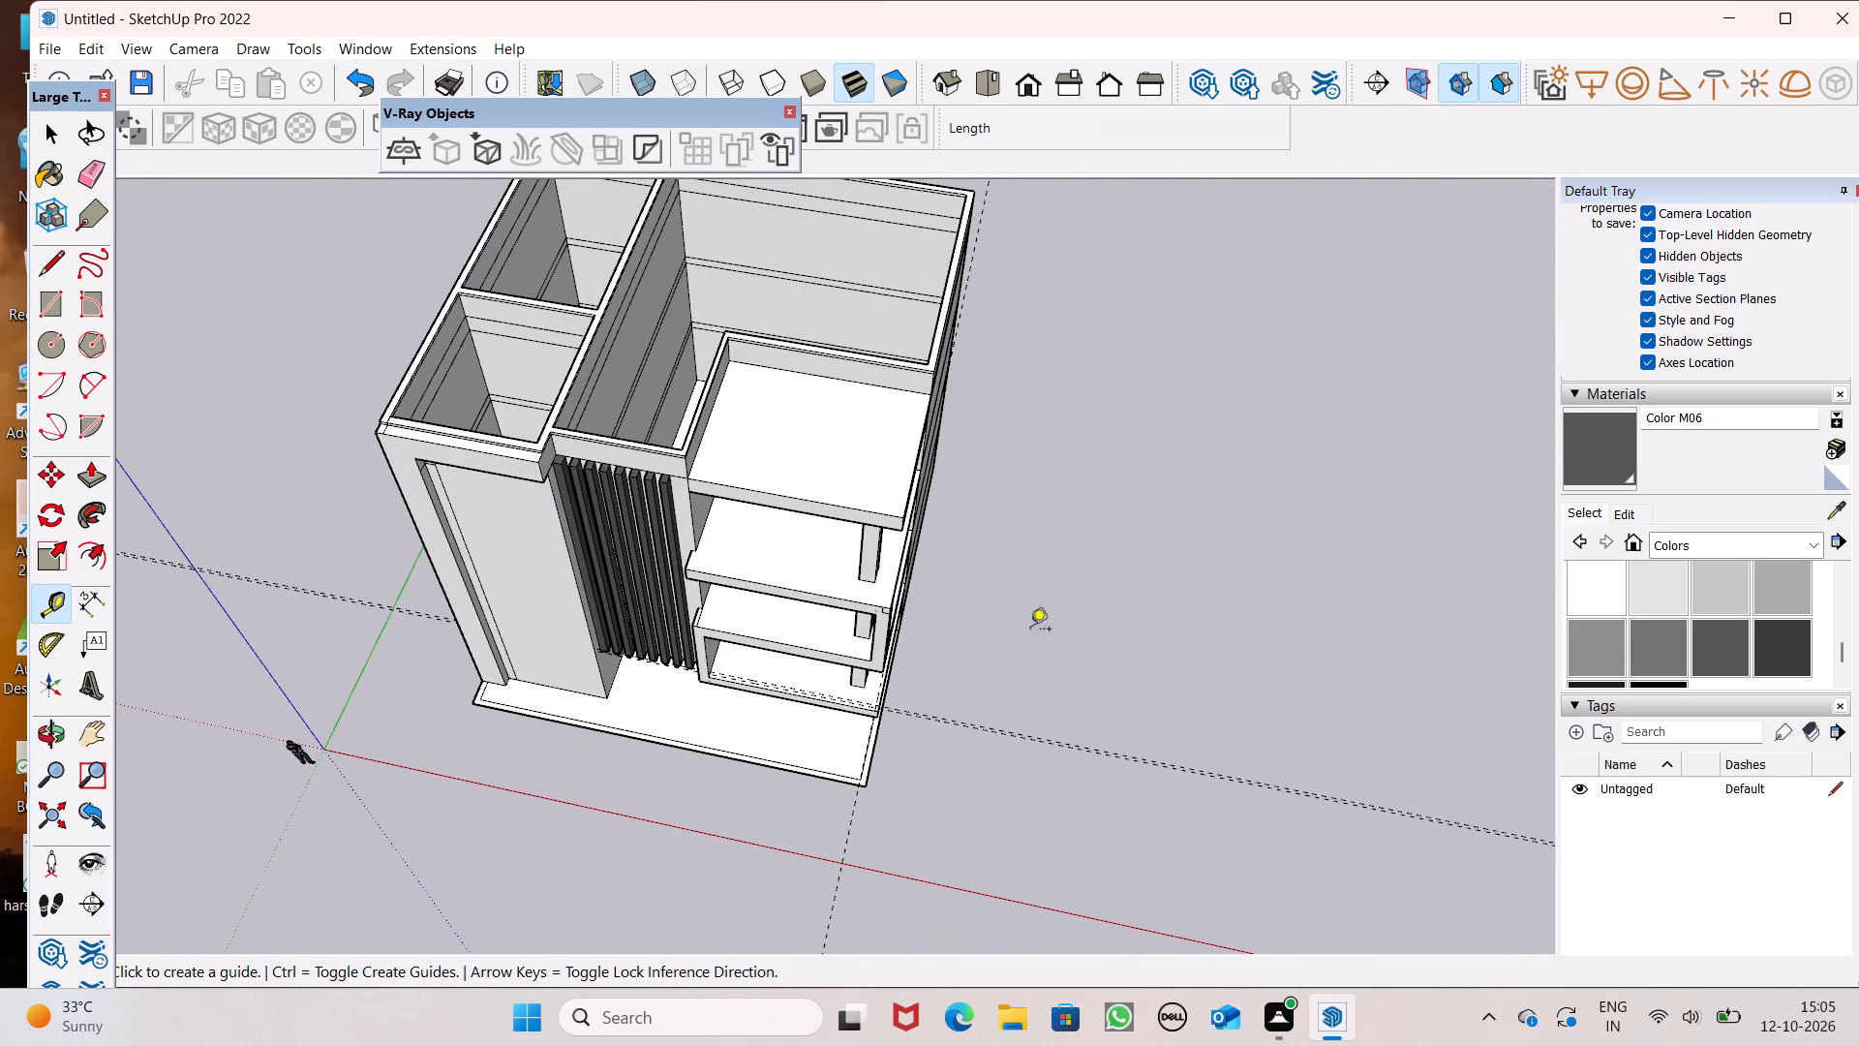
scroll(773, 603, up, 7)
scroll(644, 659, up, 7)
click(657, 652)
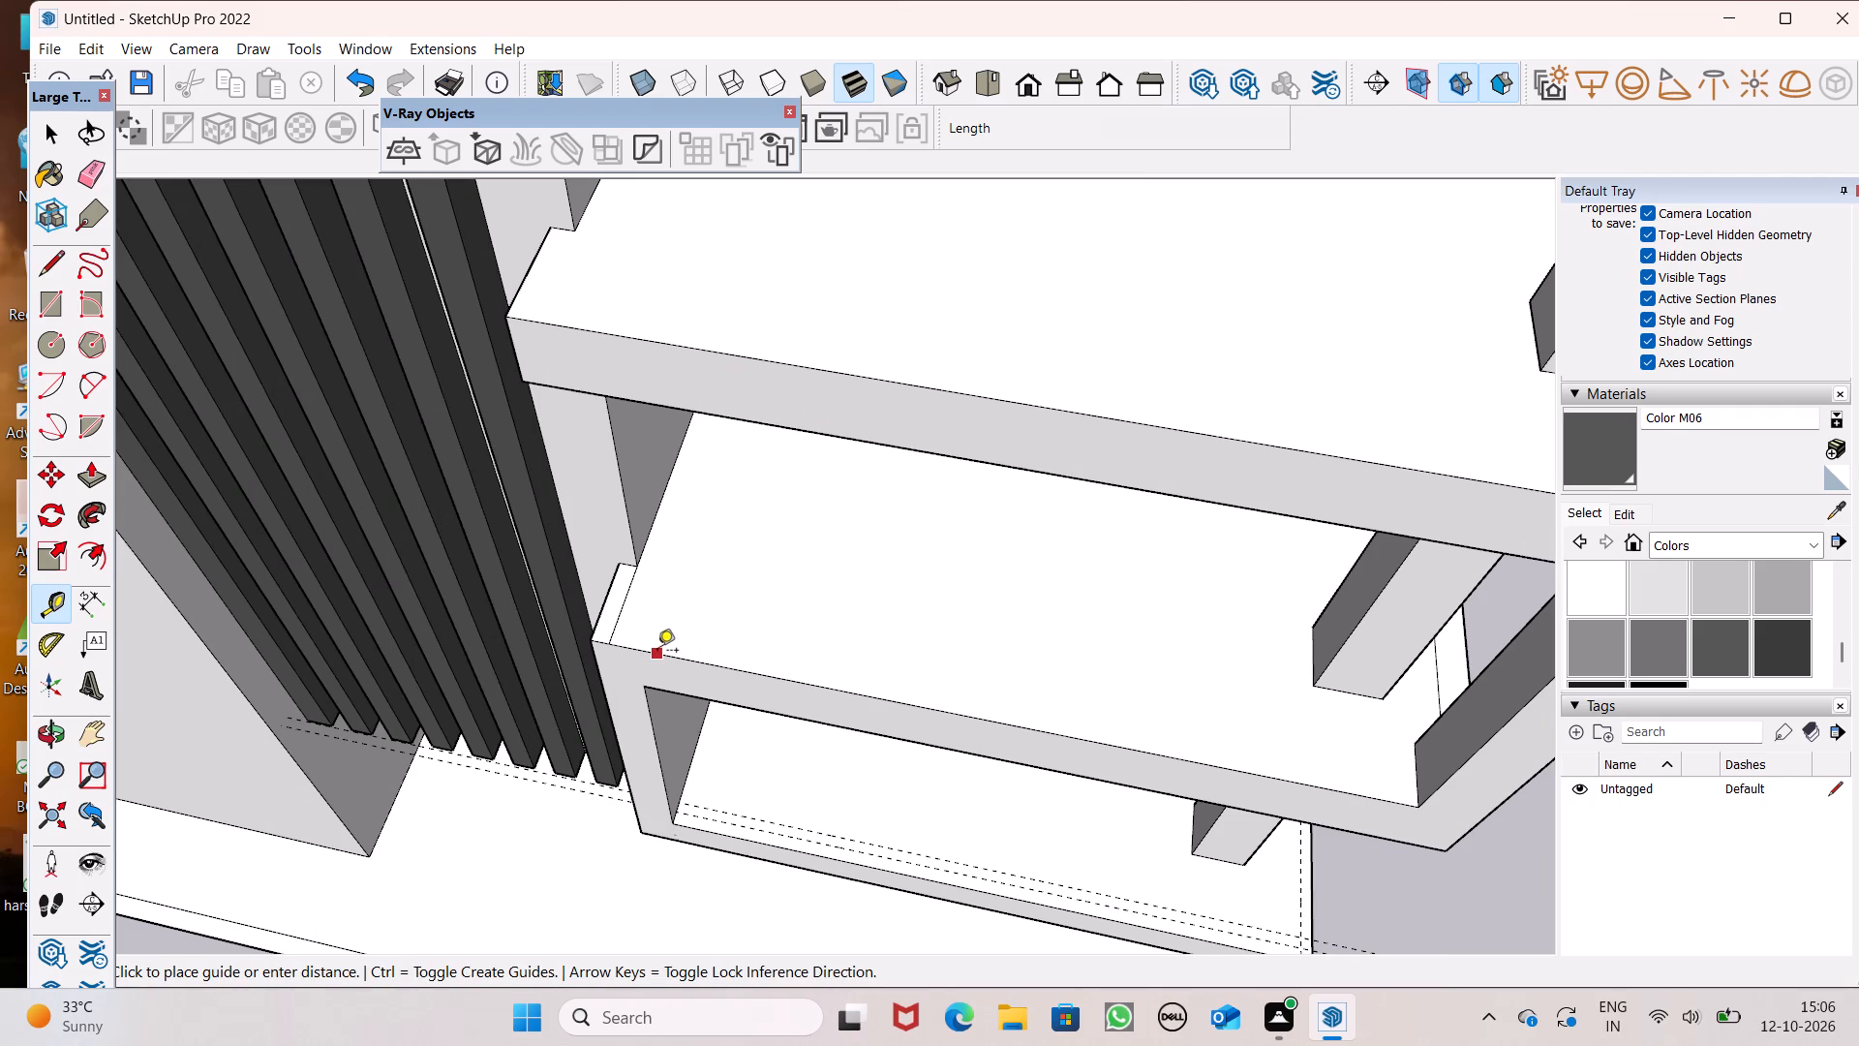
key(5)
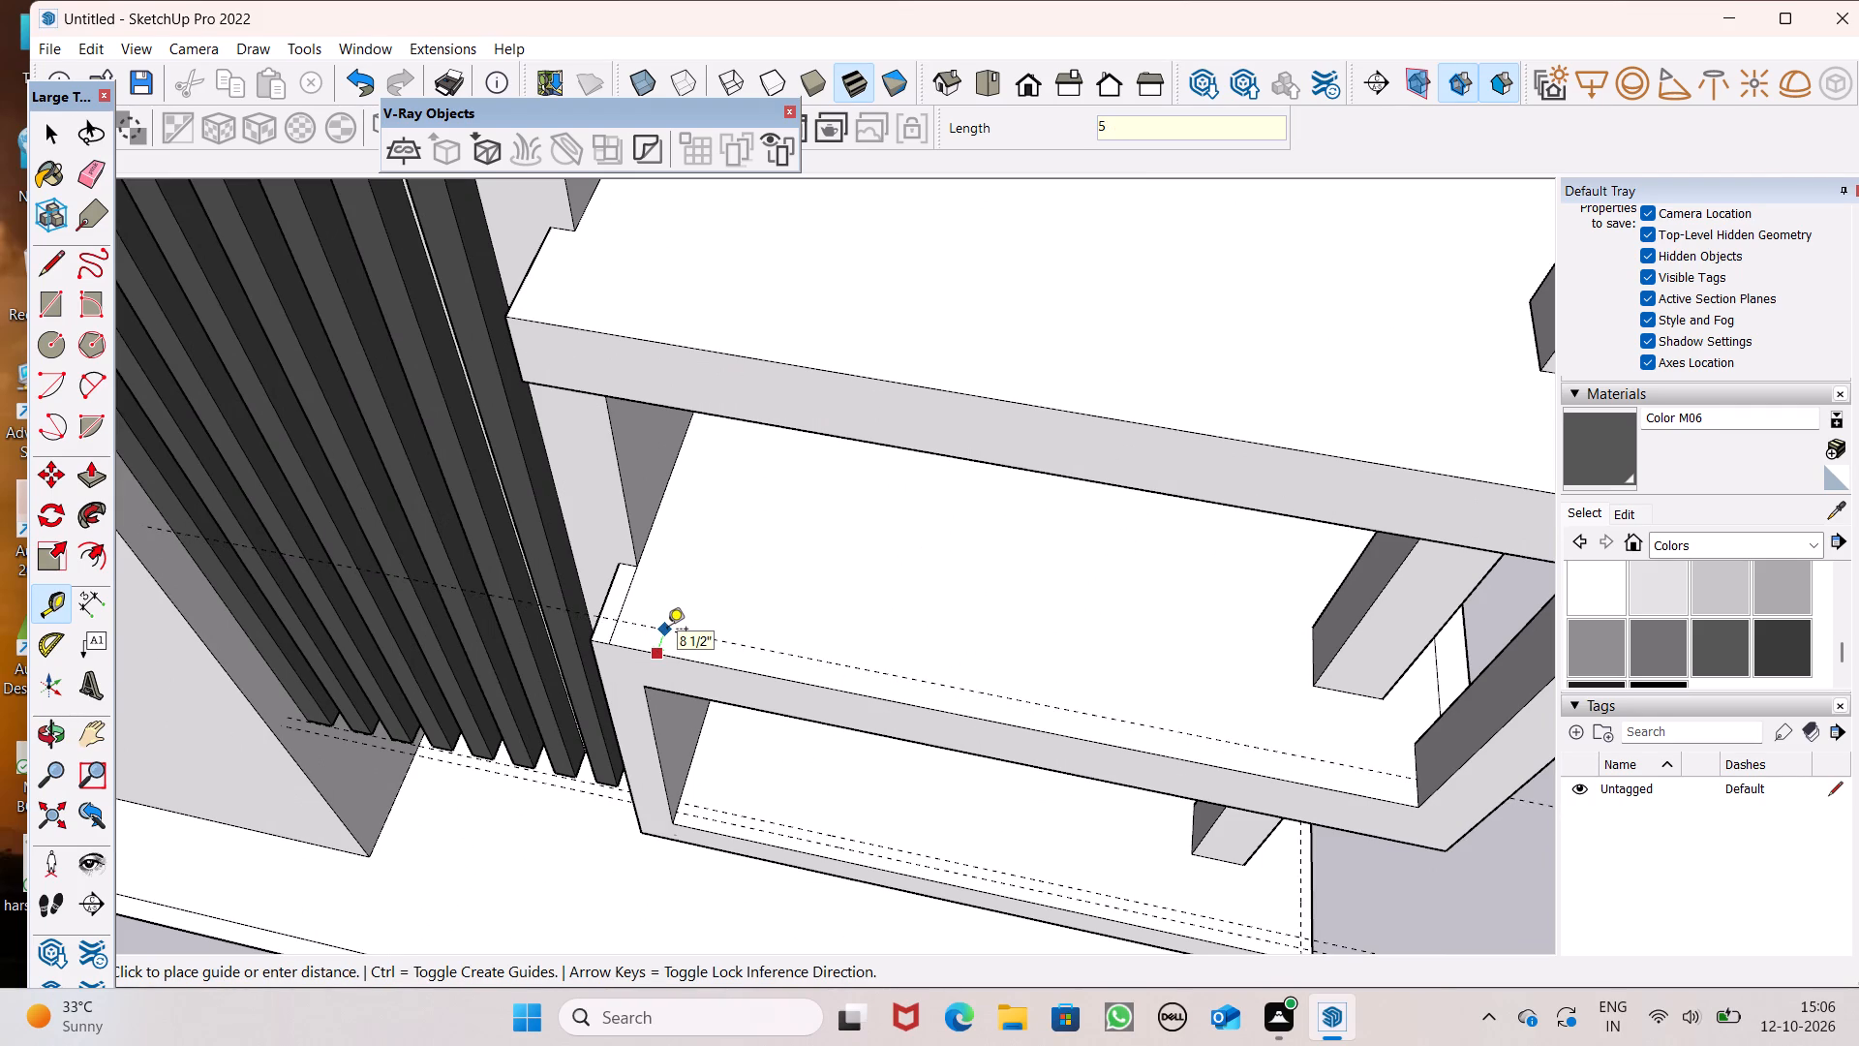
key(shift+quotedbl)
key(Return)
Place a parallel guide 4" further in from the front guide on the second balcony's floor.
click(674, 644)
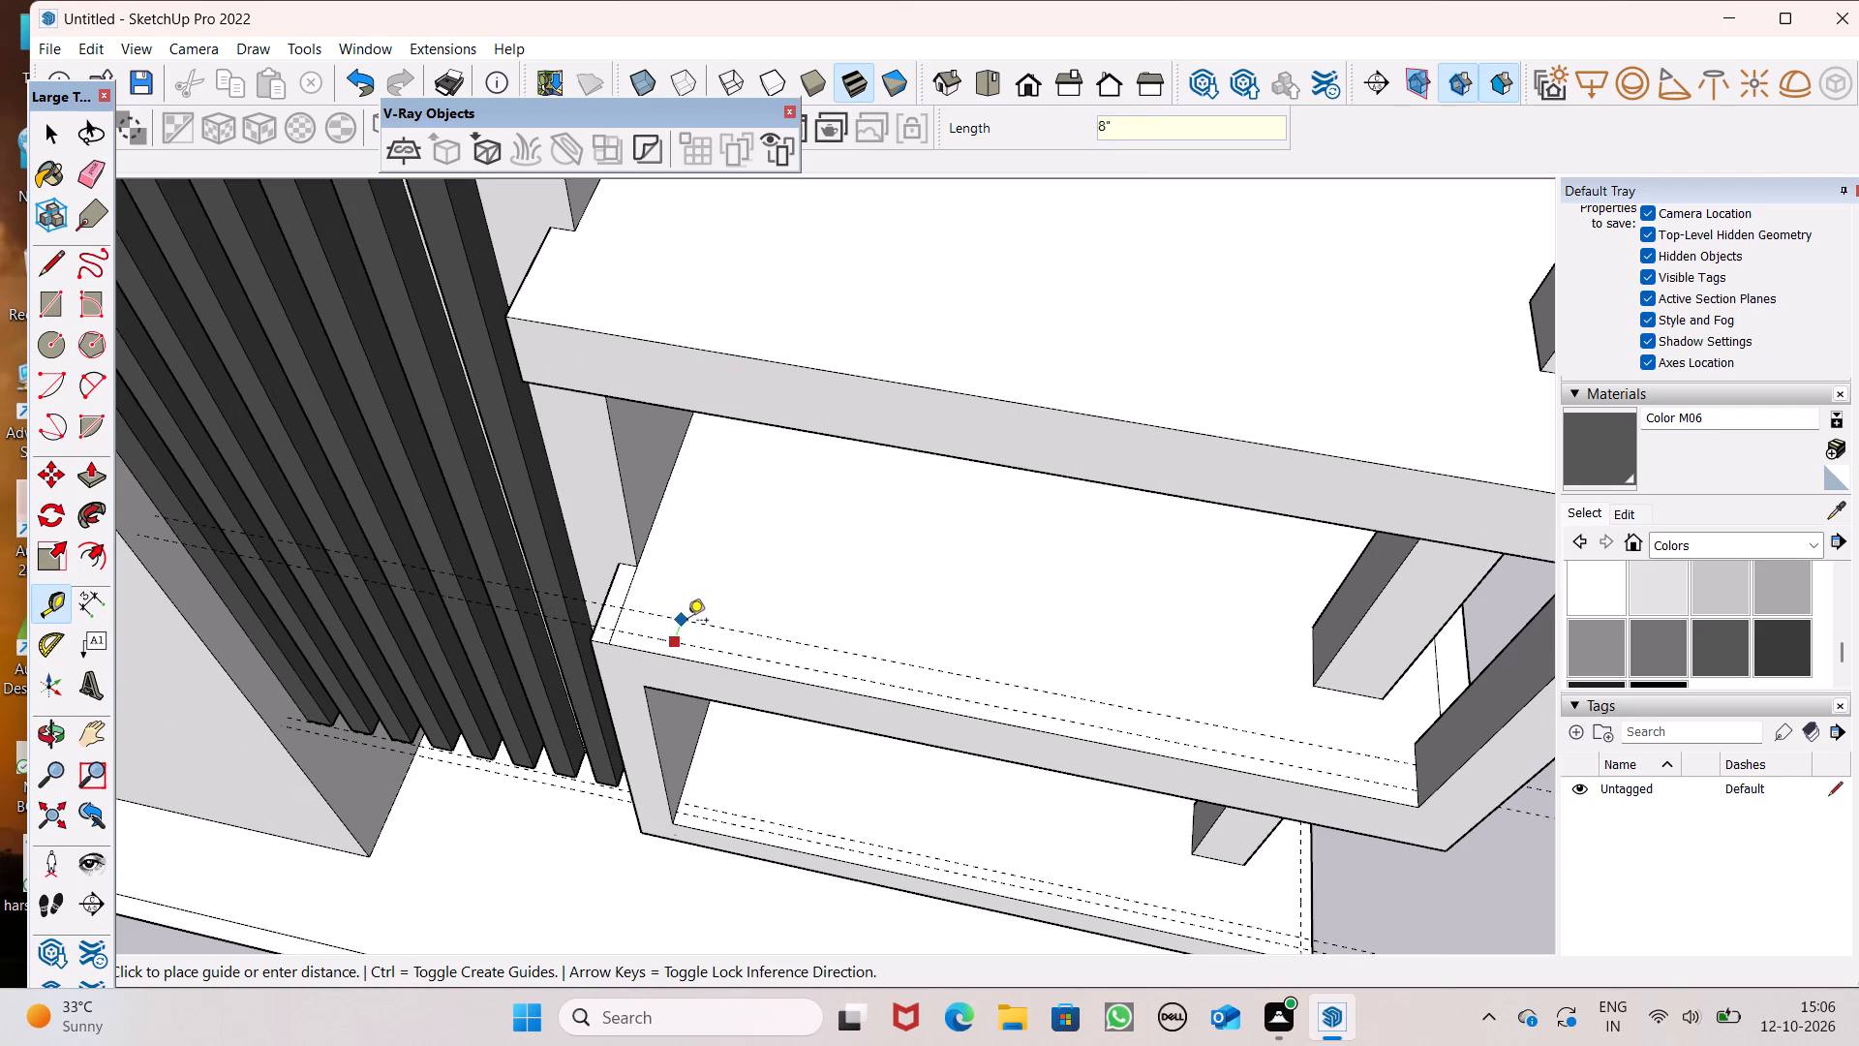
text(4")
key(Return)
Place a guide 4" in from the side edge of the second balcony's floor.
scroll(687, 622, down, 5)
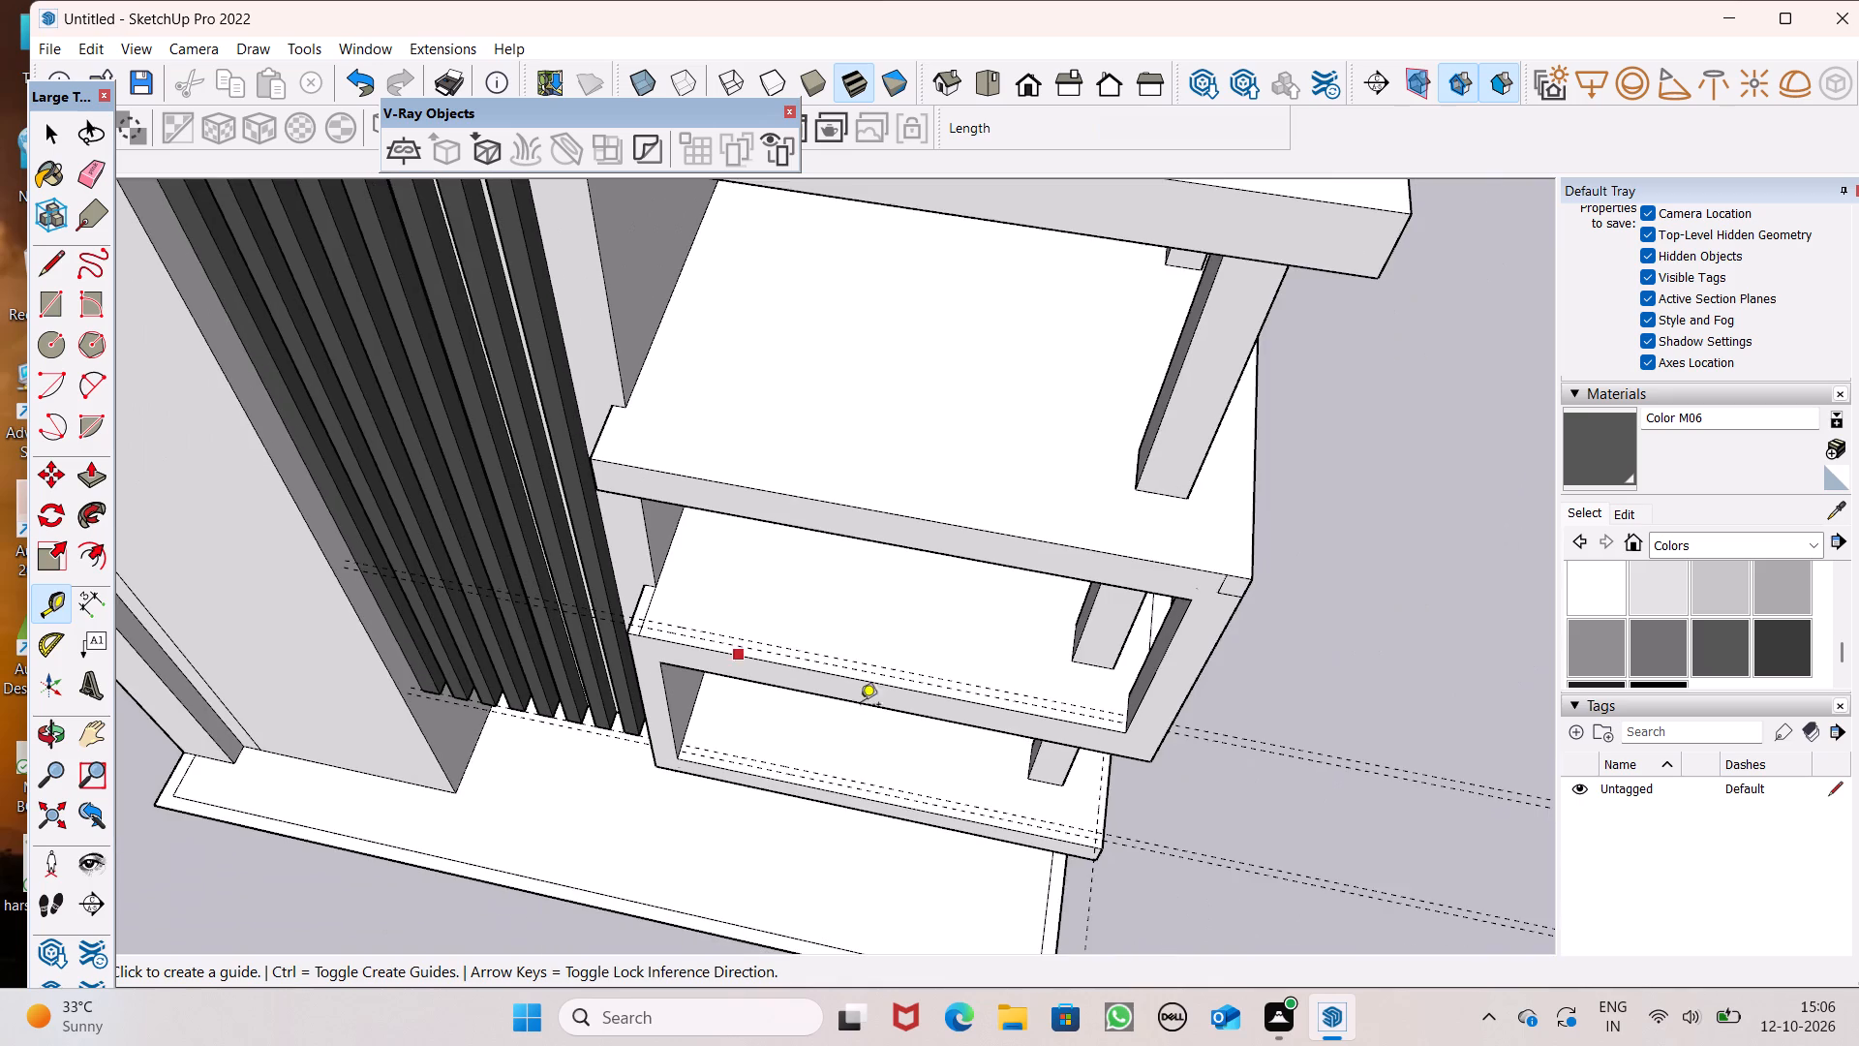
middle_drag(873, 712, 816, 690)
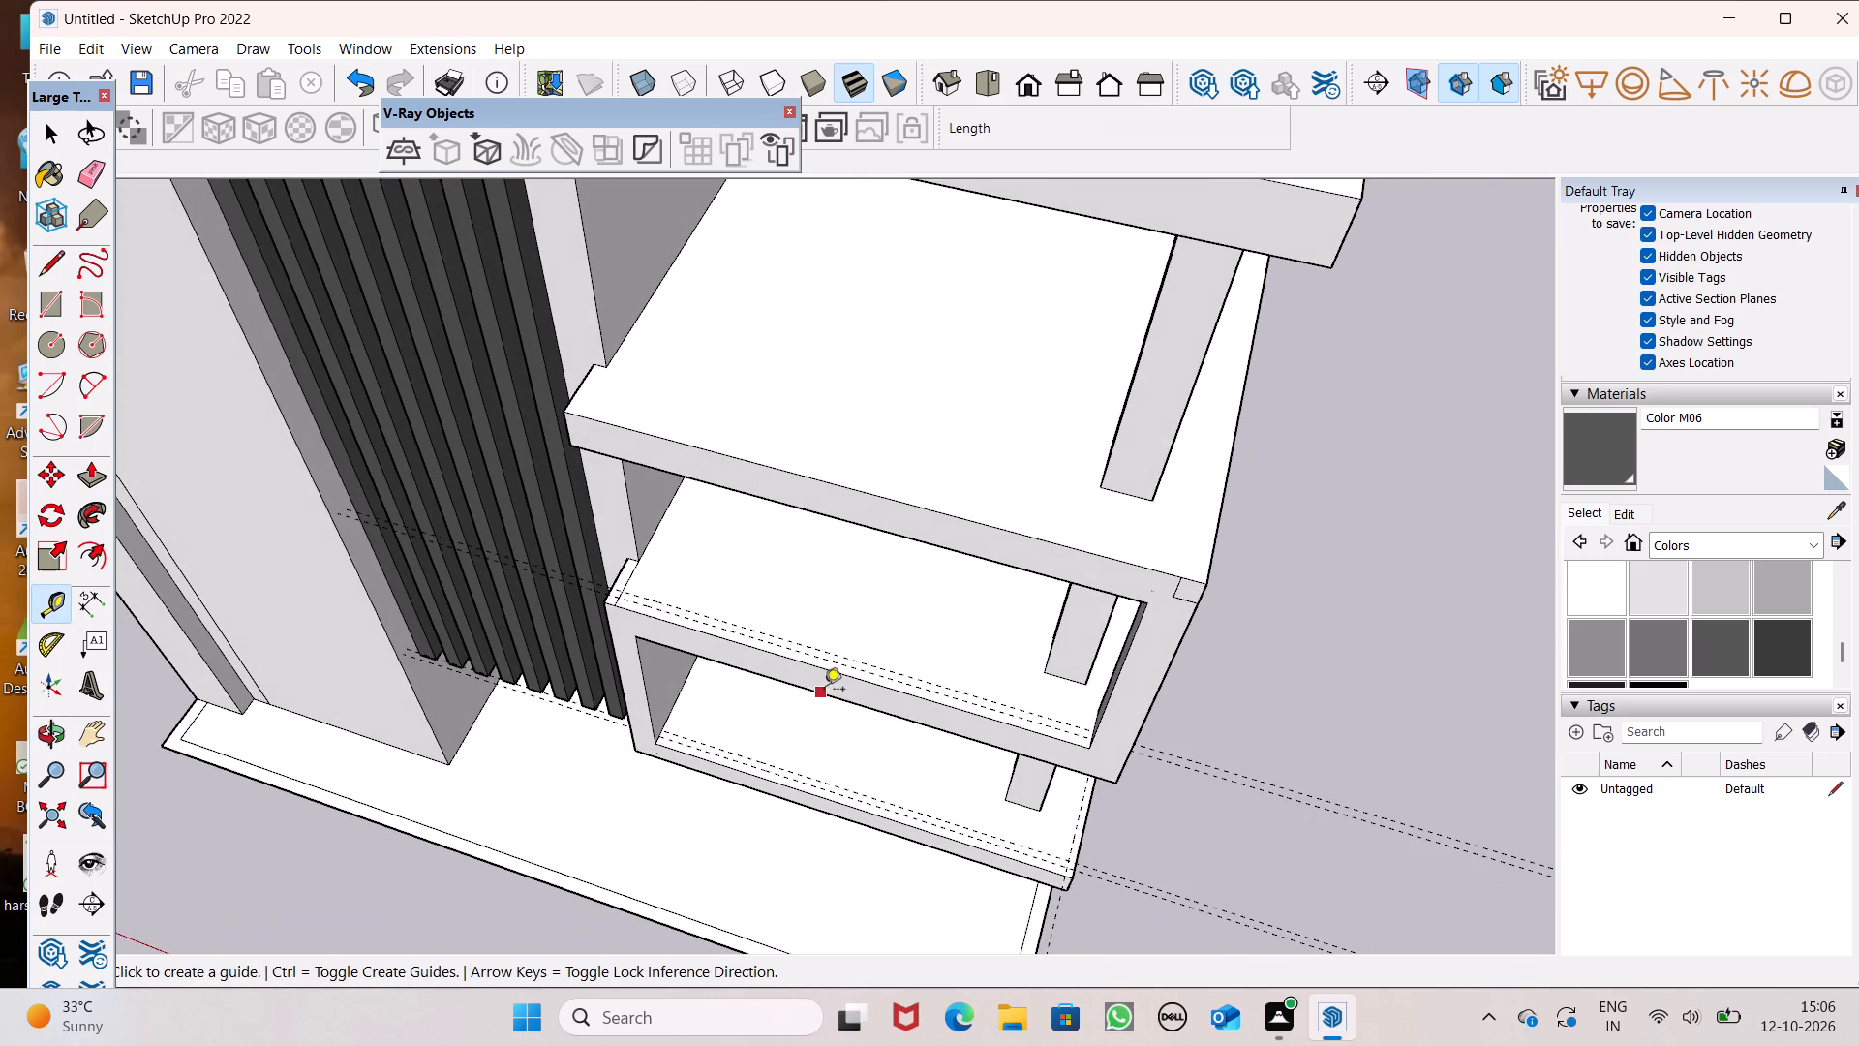
scroll(1143, 703, down, 1)
middle_drag(1157, 711, 538, 698)
scroll(581, 723, up, 2)
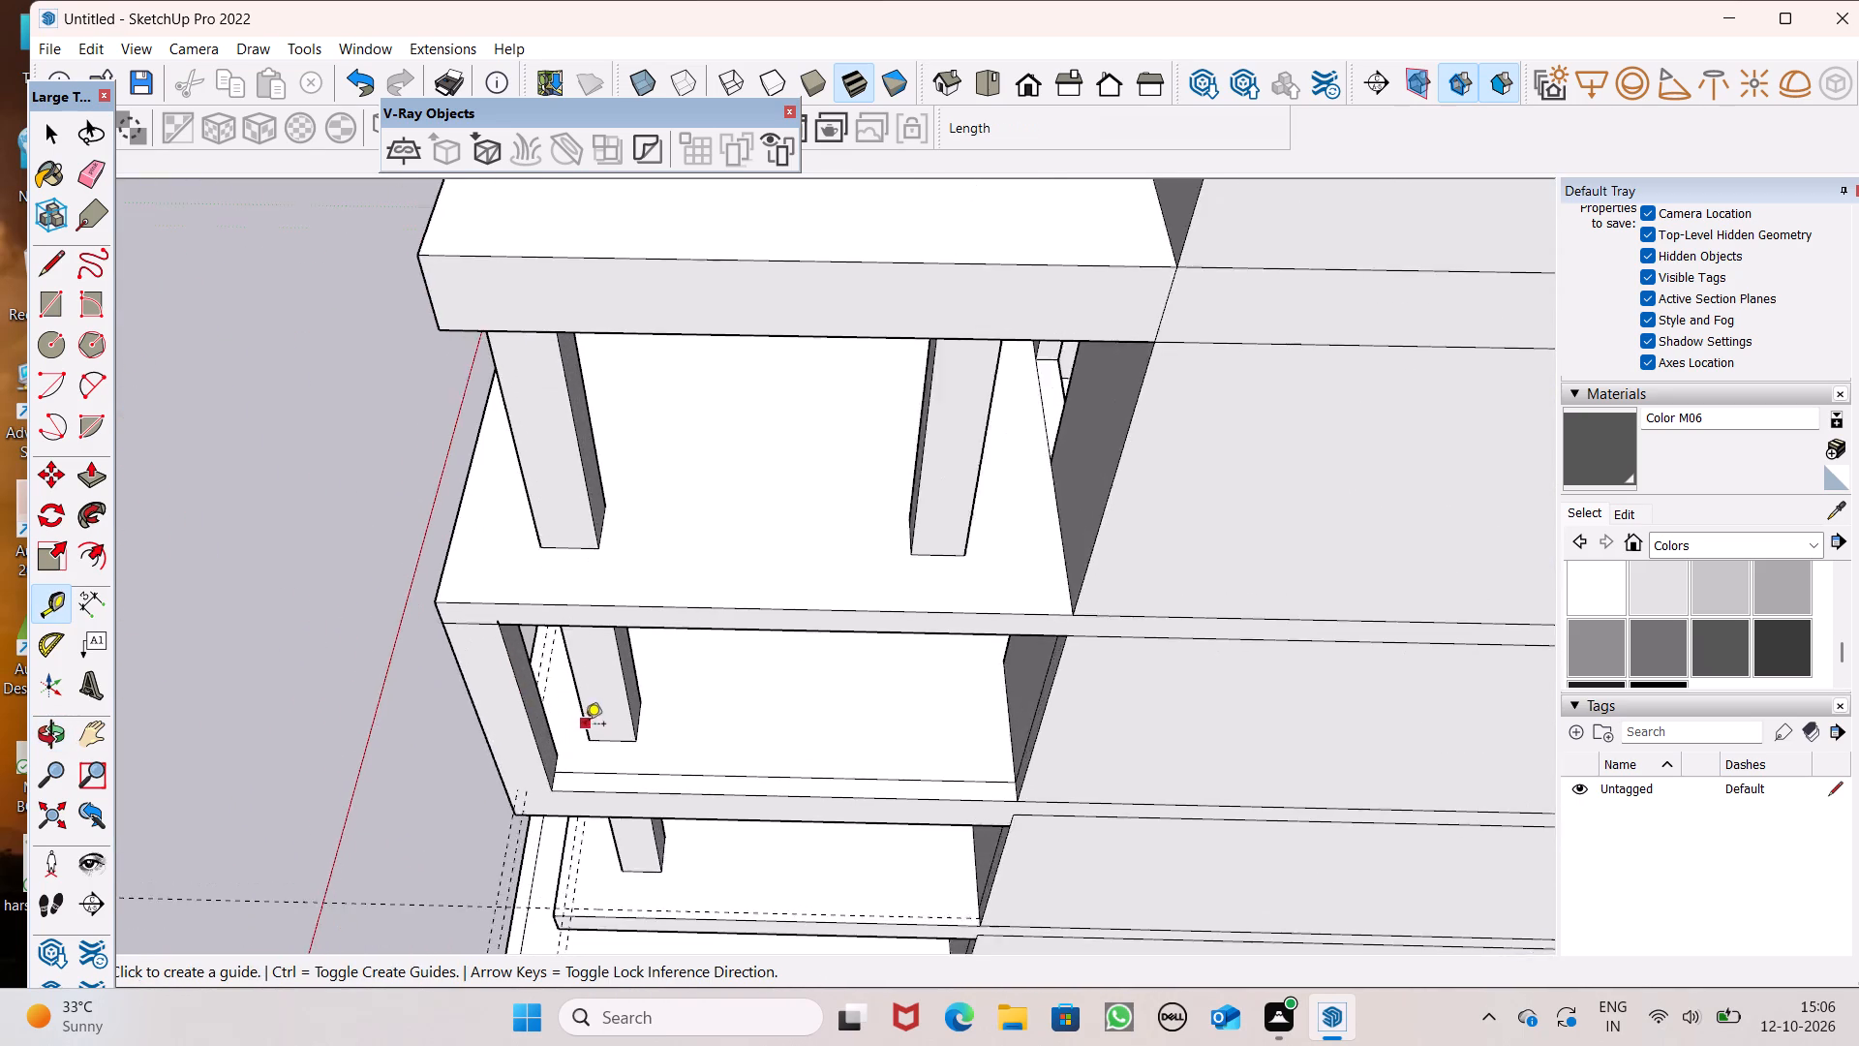
scroll(585, 725, up, 1)
scroll(587, 728, down, 1)
scroll(588, 730, up, 3)
scroll(619, 853, up, 6)
click(592, 797)
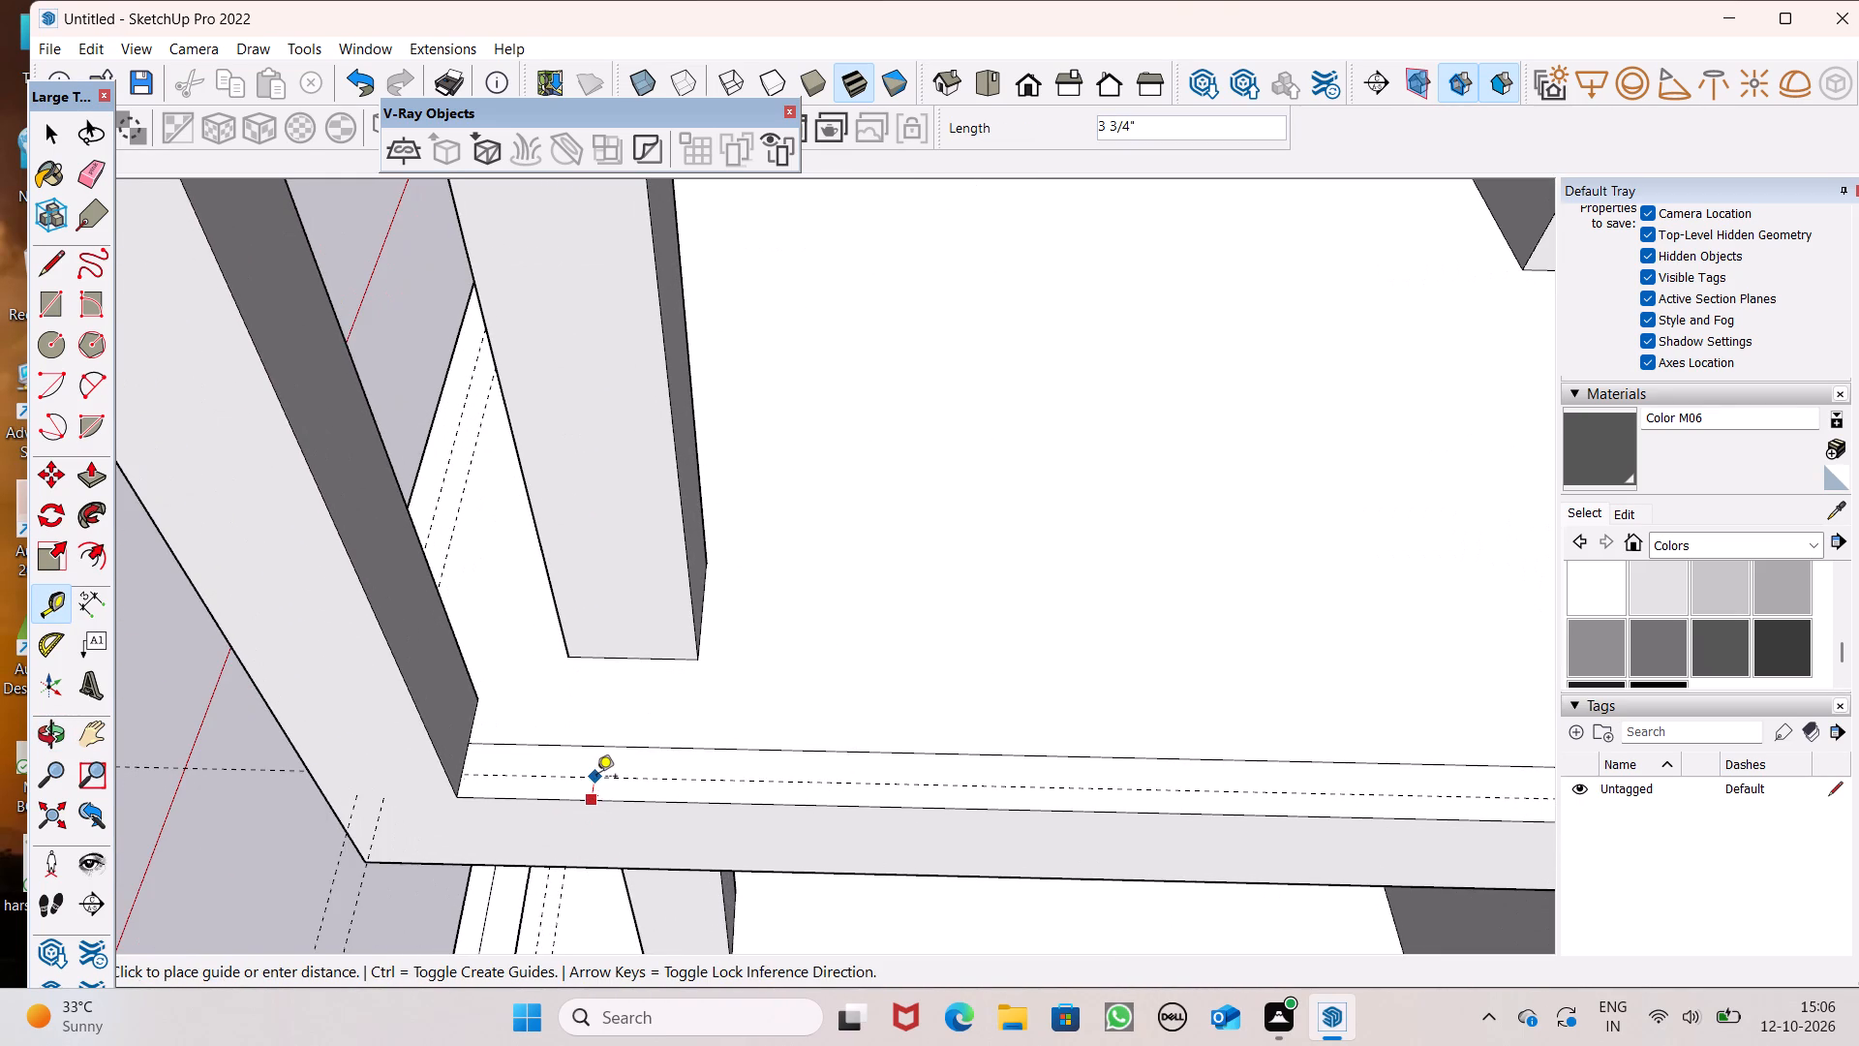
key(4)
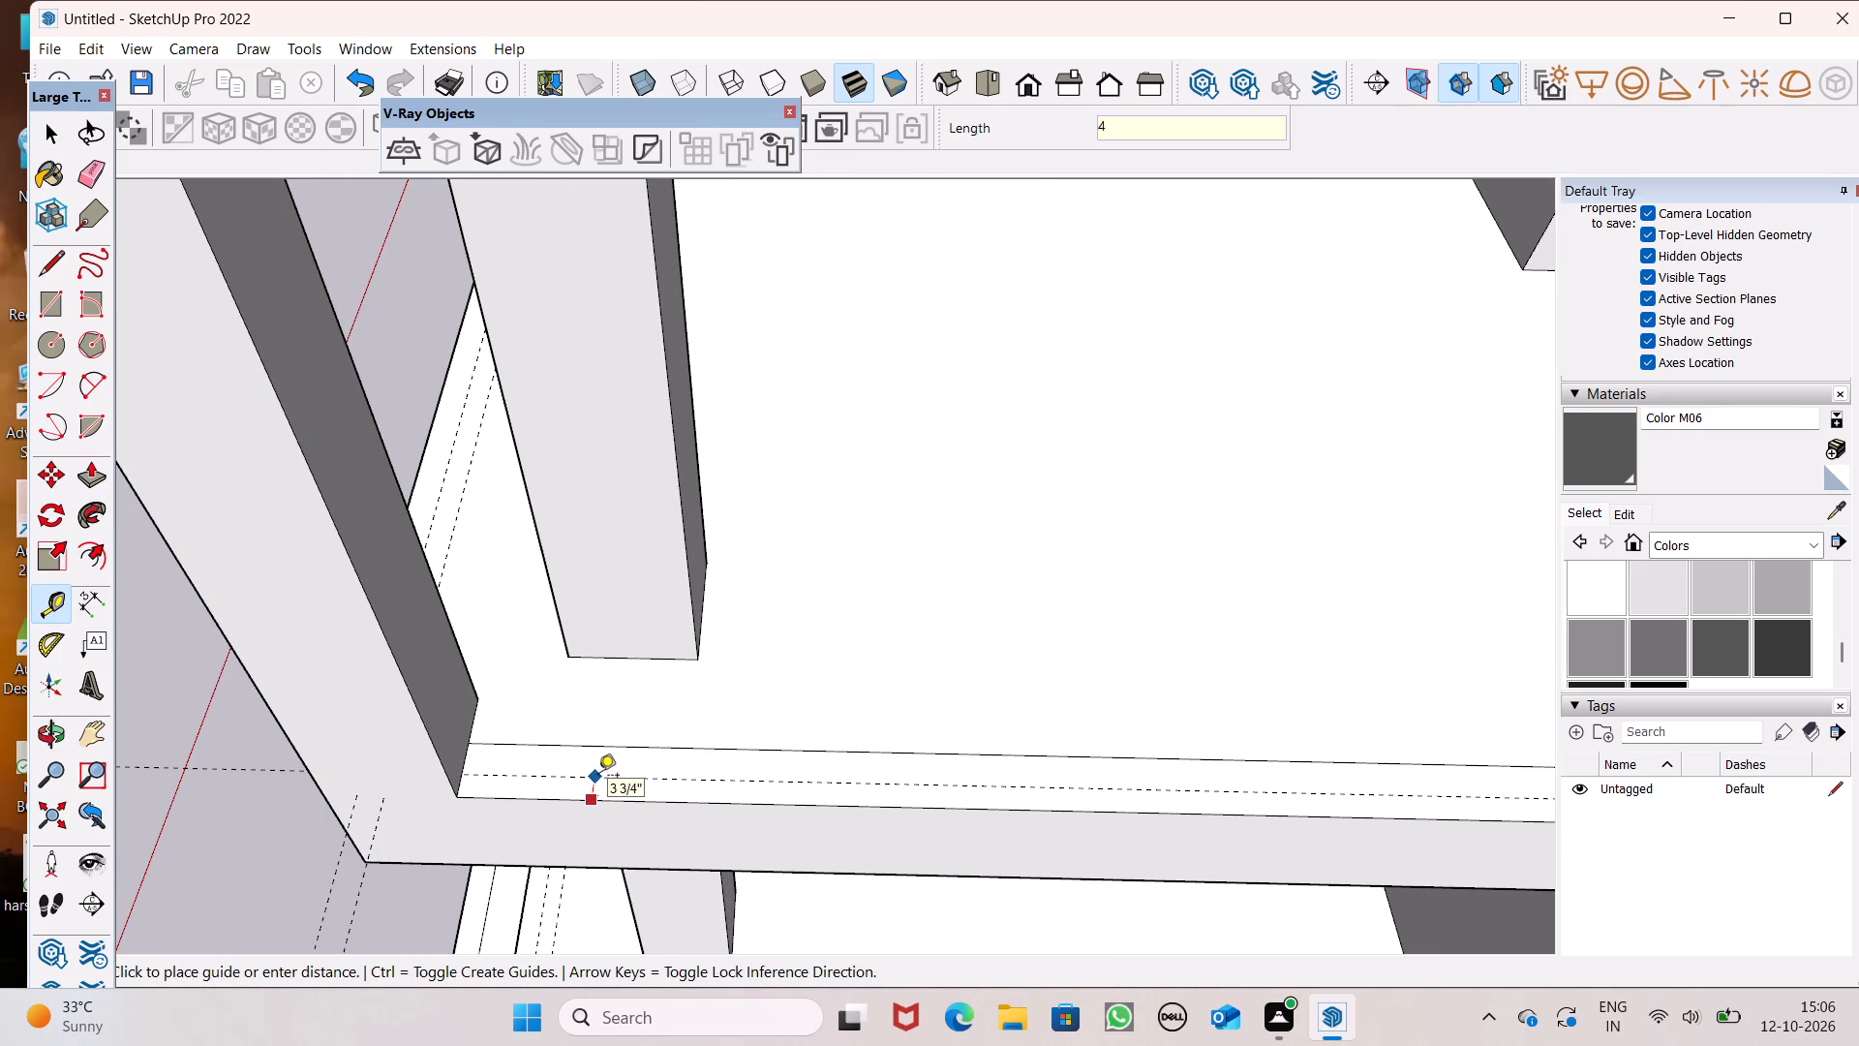
key(shift+quotedbl)
key(Return)
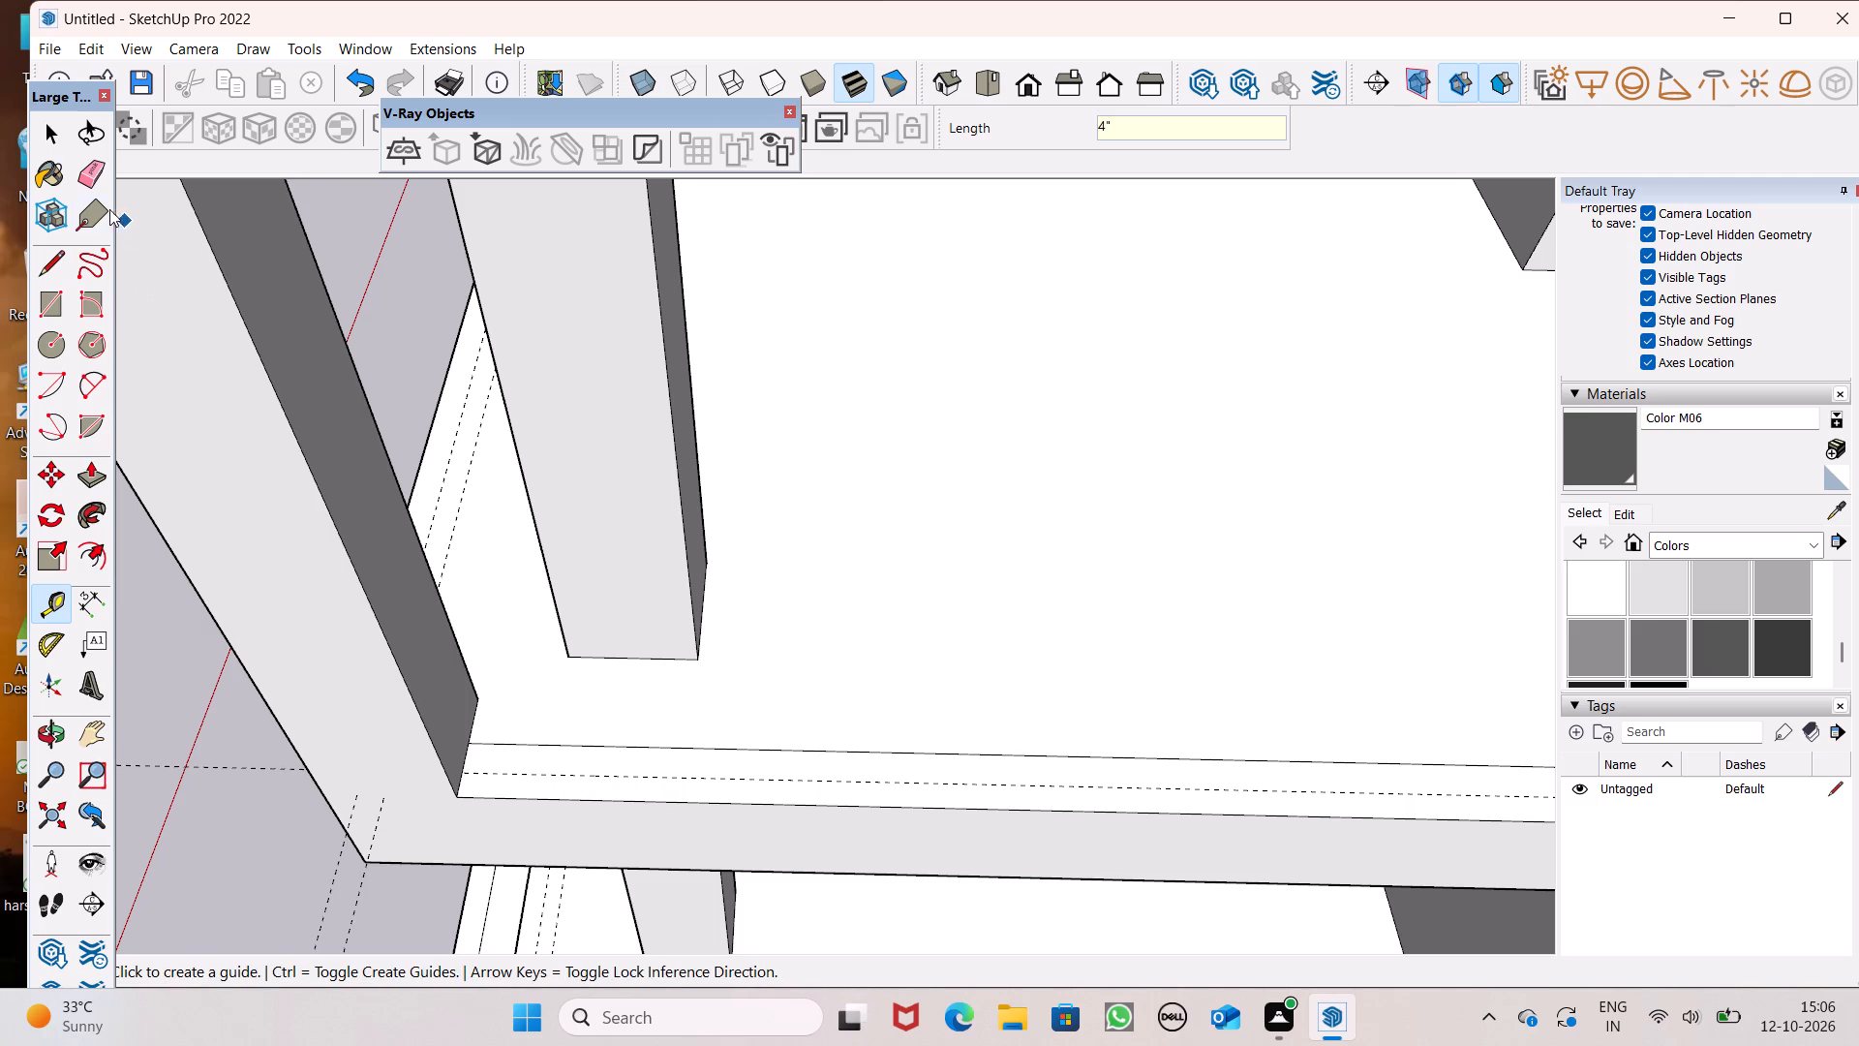
Place a guide 4" in from the side edge of the third balcony's floor.
scroll(898, 521, down, 4)
scroll(971, 597, down, 3)
scroll(1082, 638, down, 3)
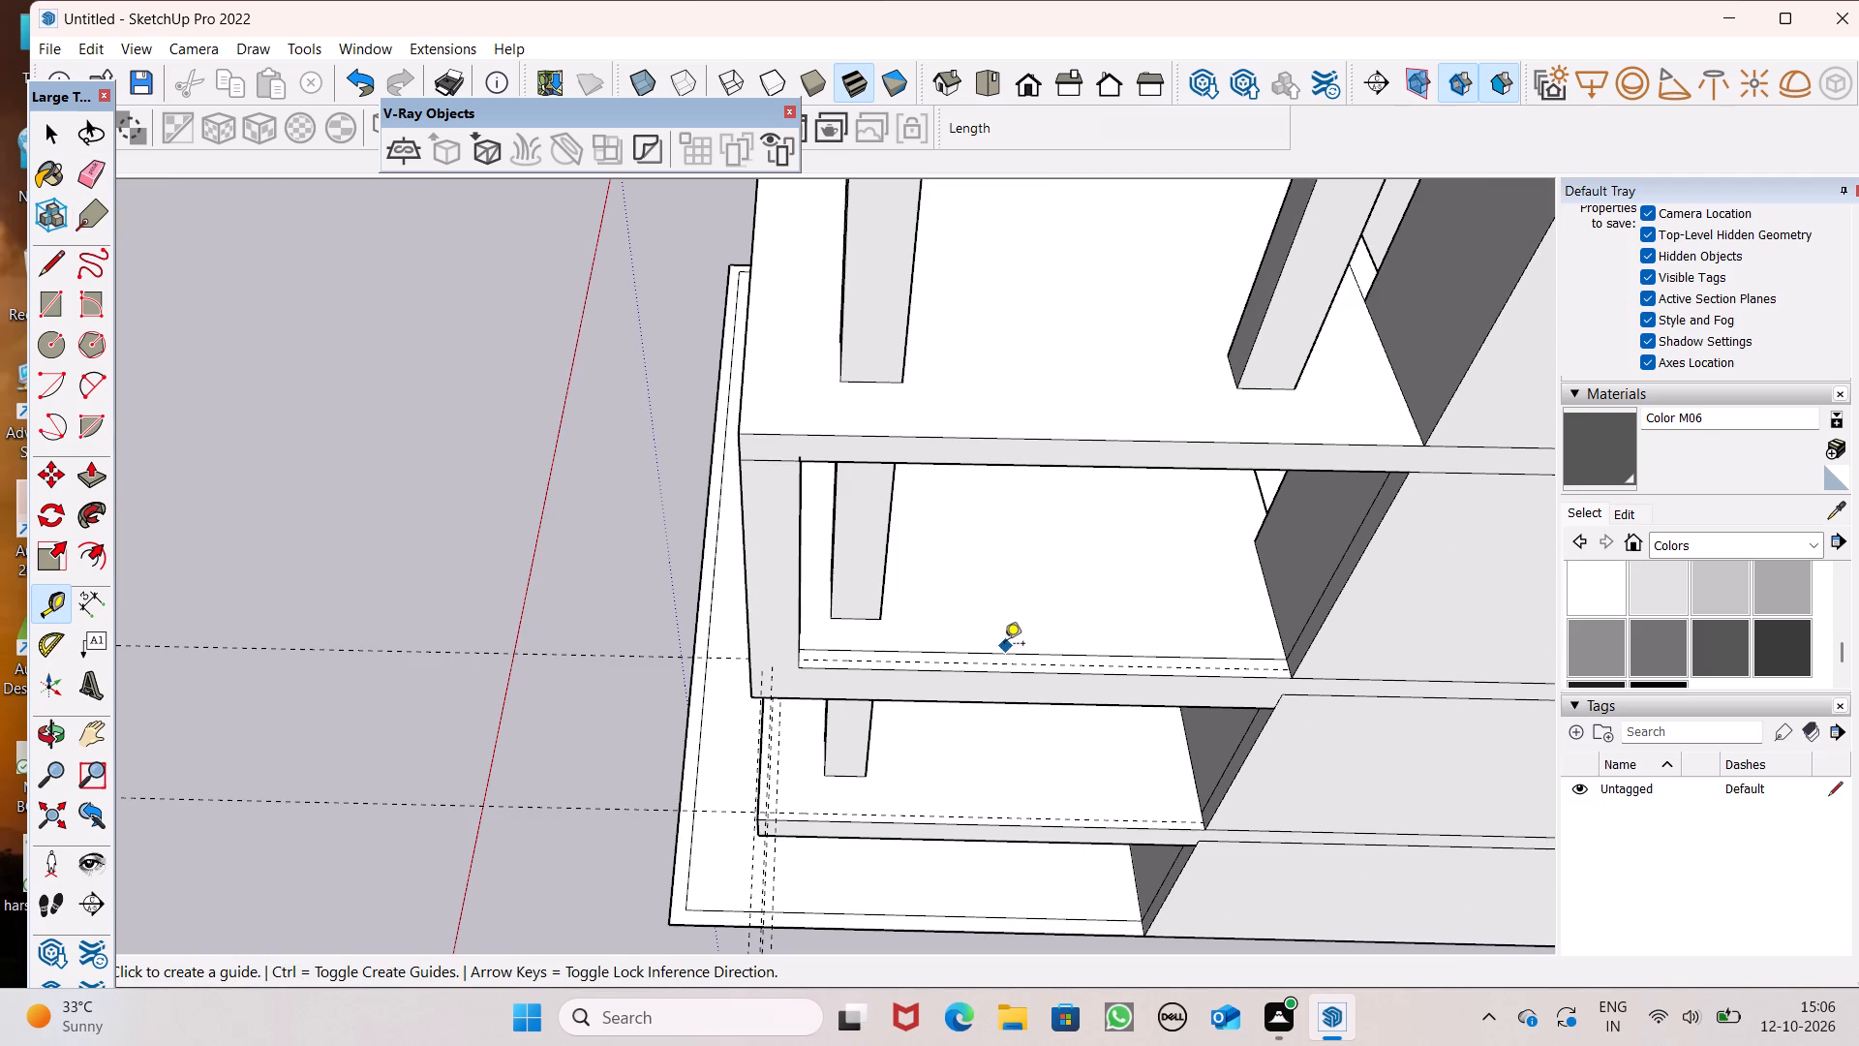
scroll(1003, 631, down, 5)
scroll(938, 500, up, 6)
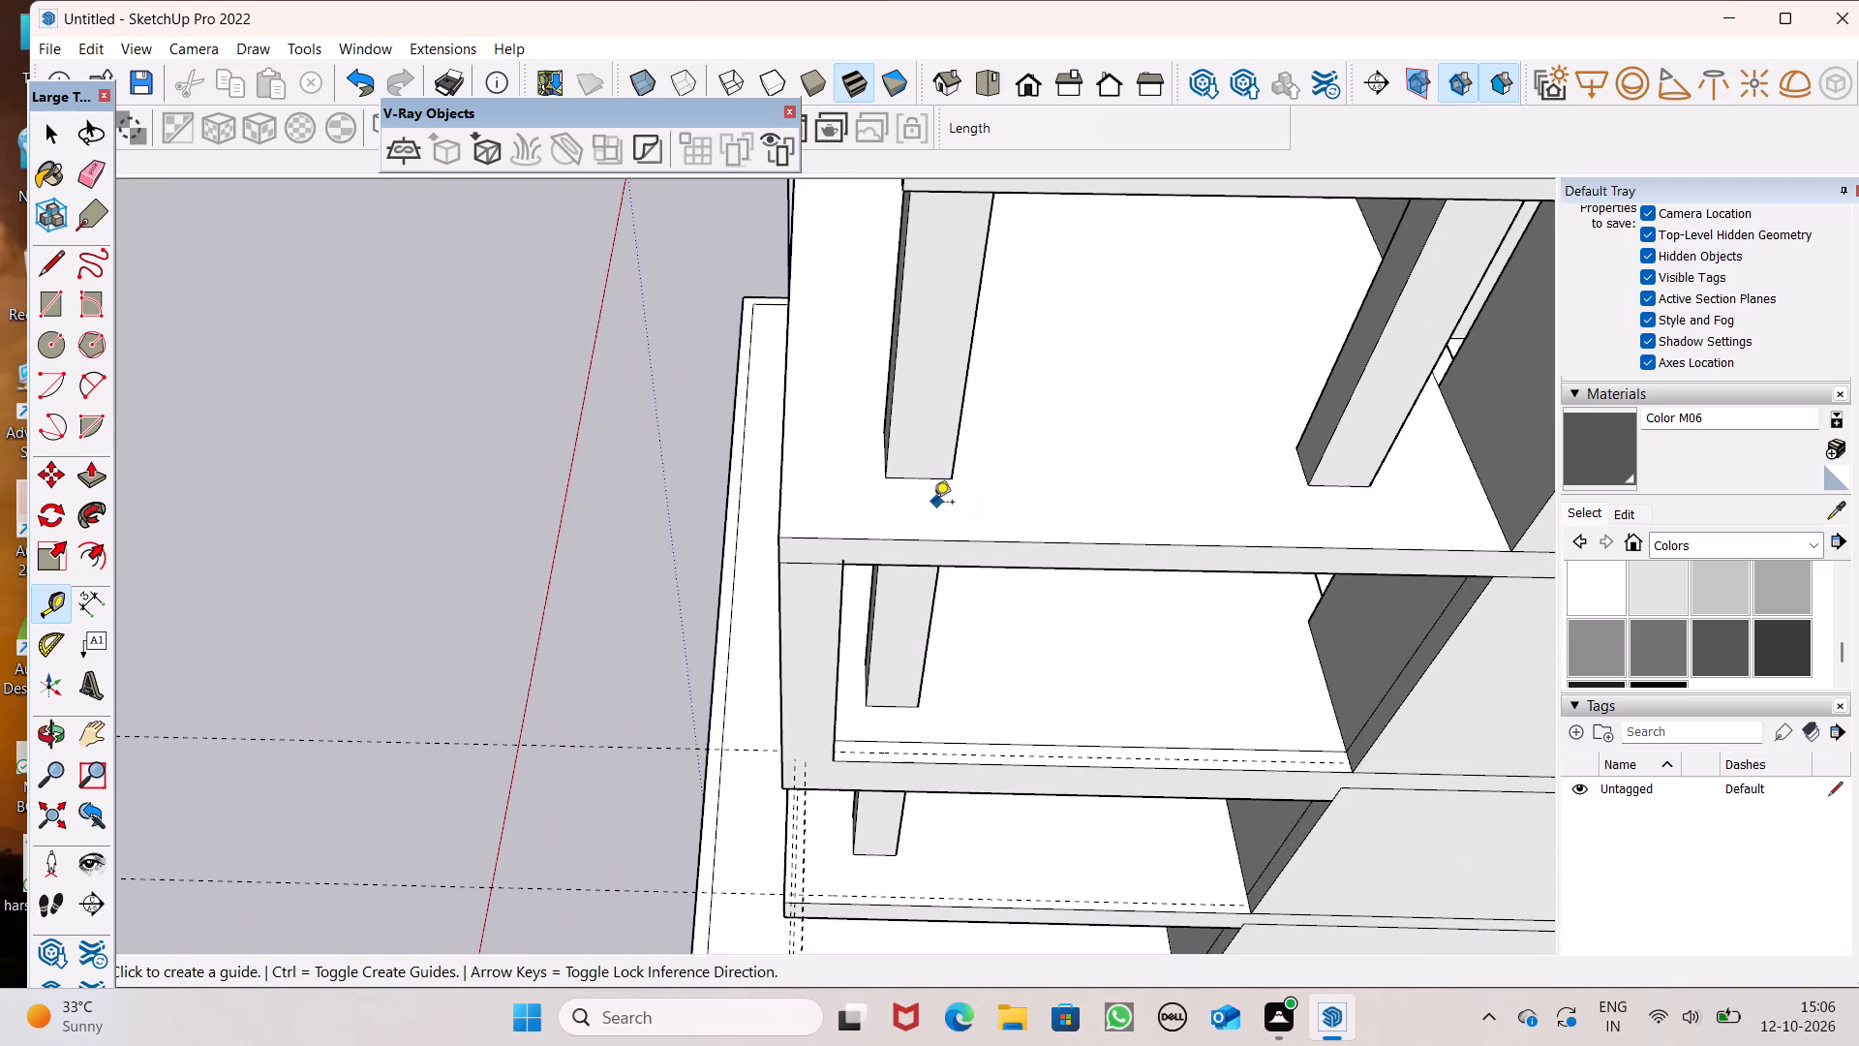
scroll(926, 525, up, 6)
click(871, 547)
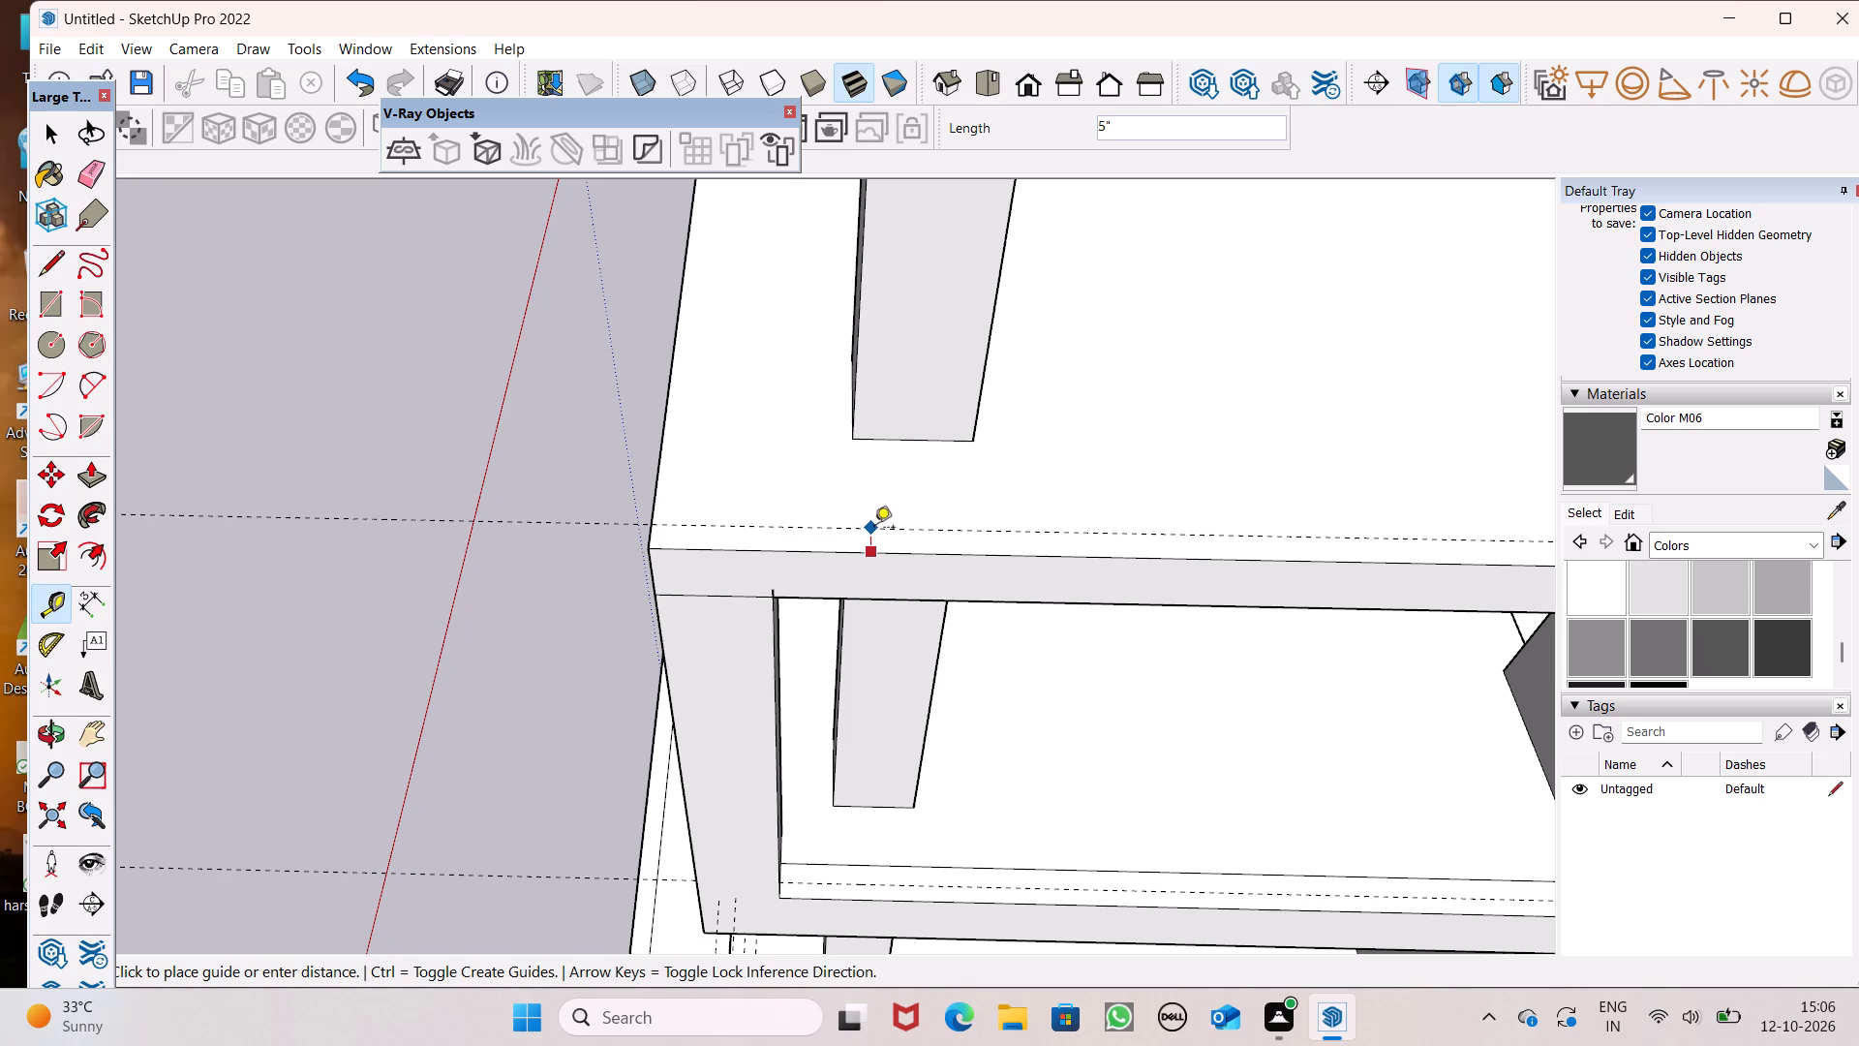
key(4)
key(shift+quotedbl)
key(Return)
scroll(878, 524, down, 3)
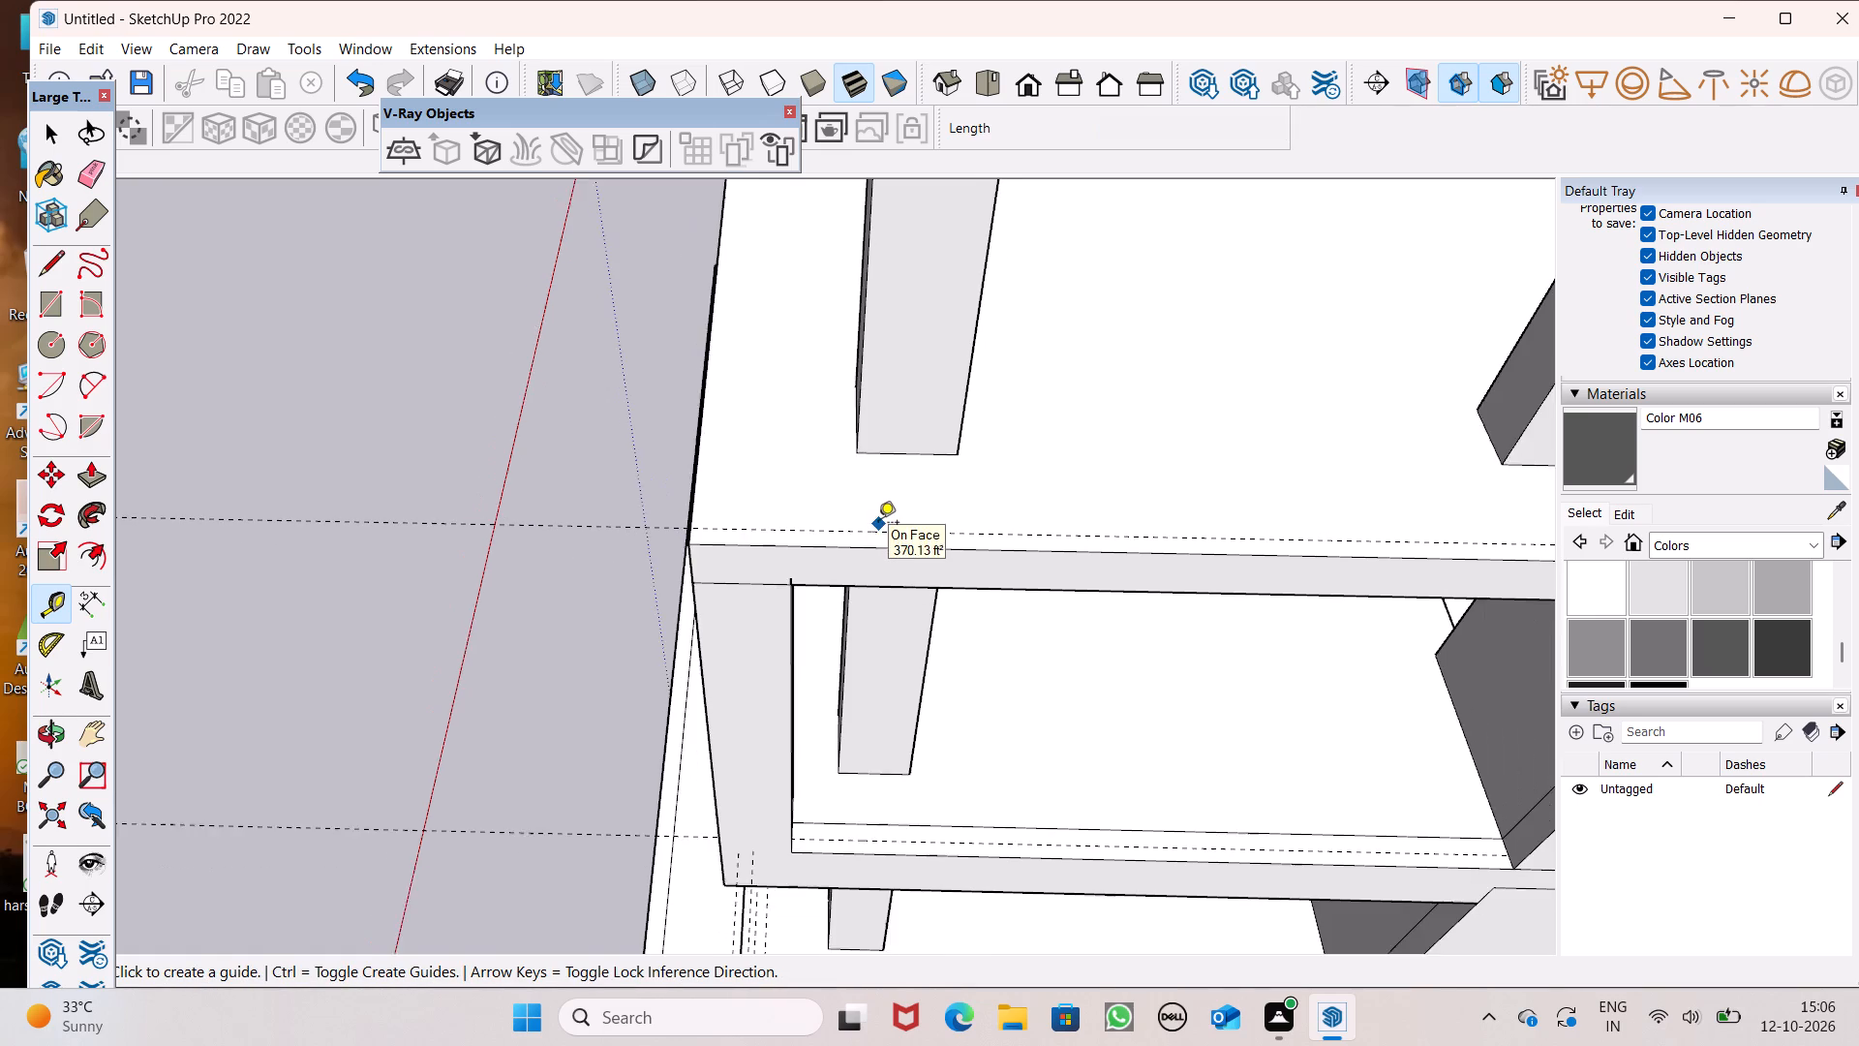
Place a guide 5" in from the front edge of the third balcony's floor.
scroll(872, 548, down, 3)
middle_drag(915, 582, 1596, 643)
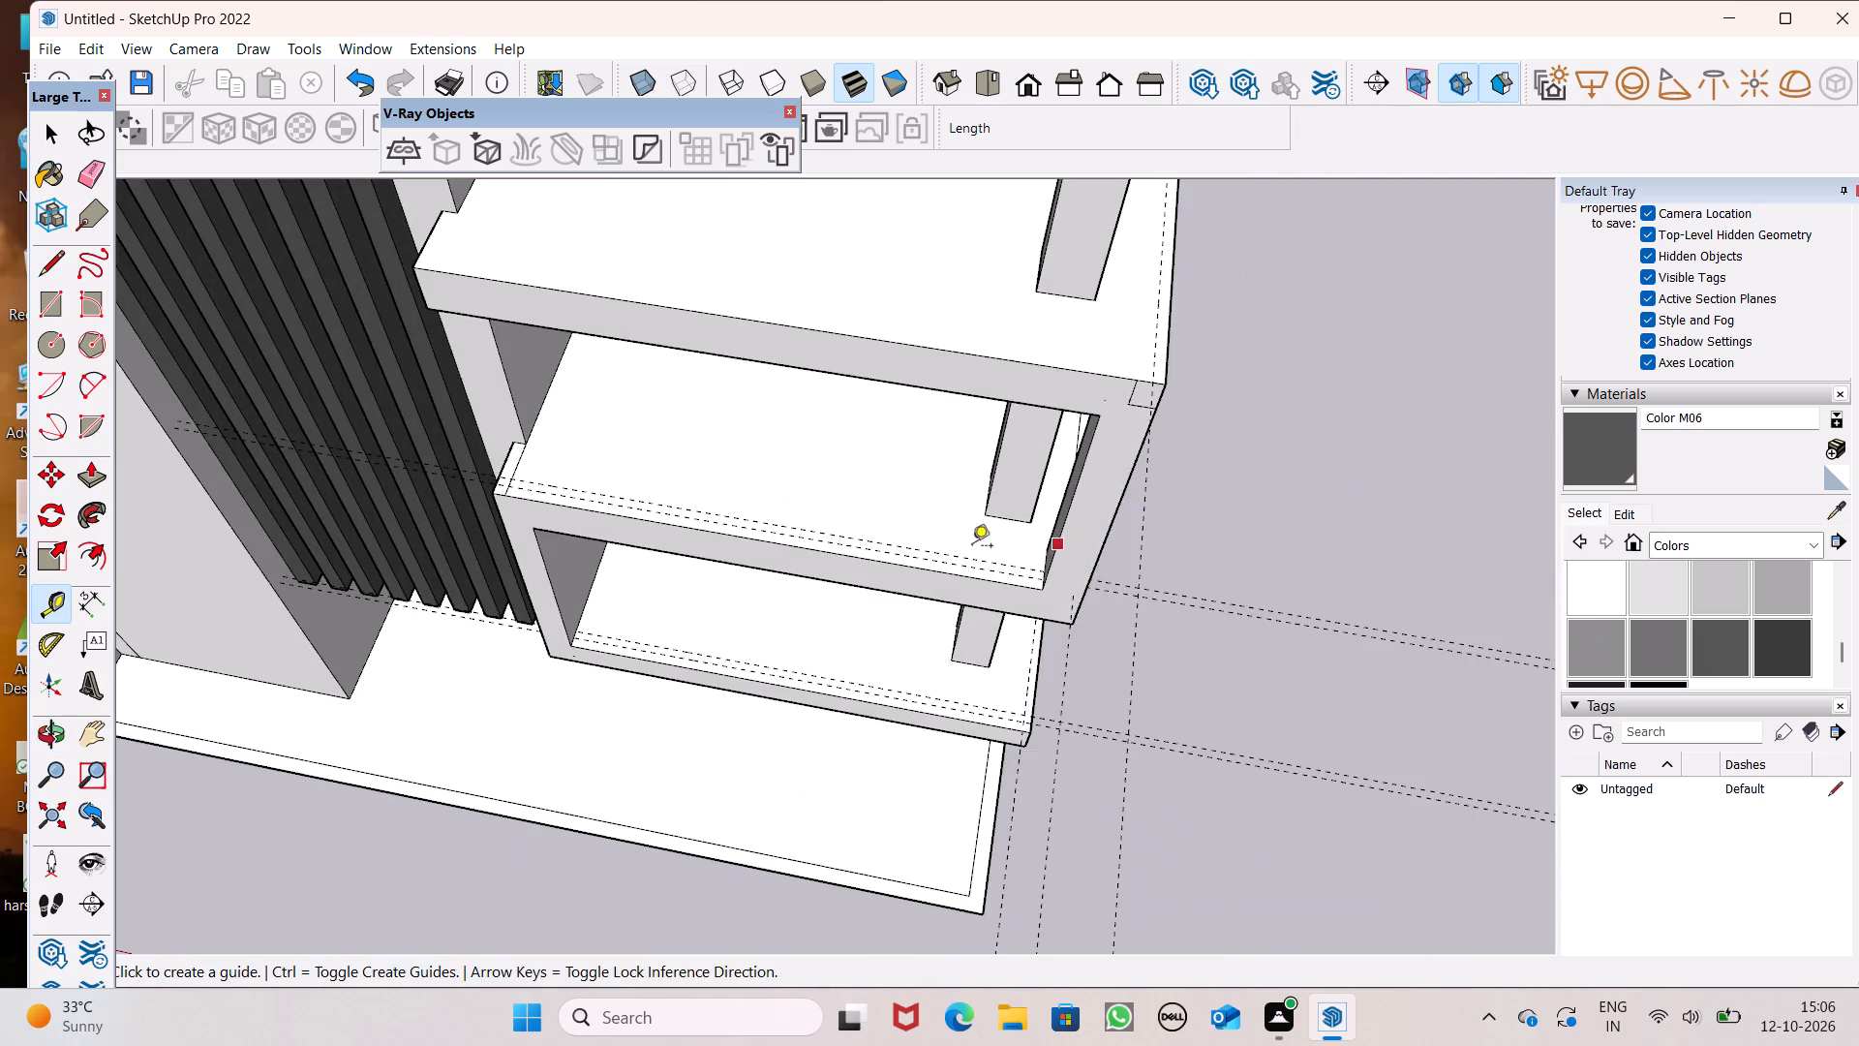
middle_drag(863, 583, 950, 600)
scroll(531, 362, up, 5)
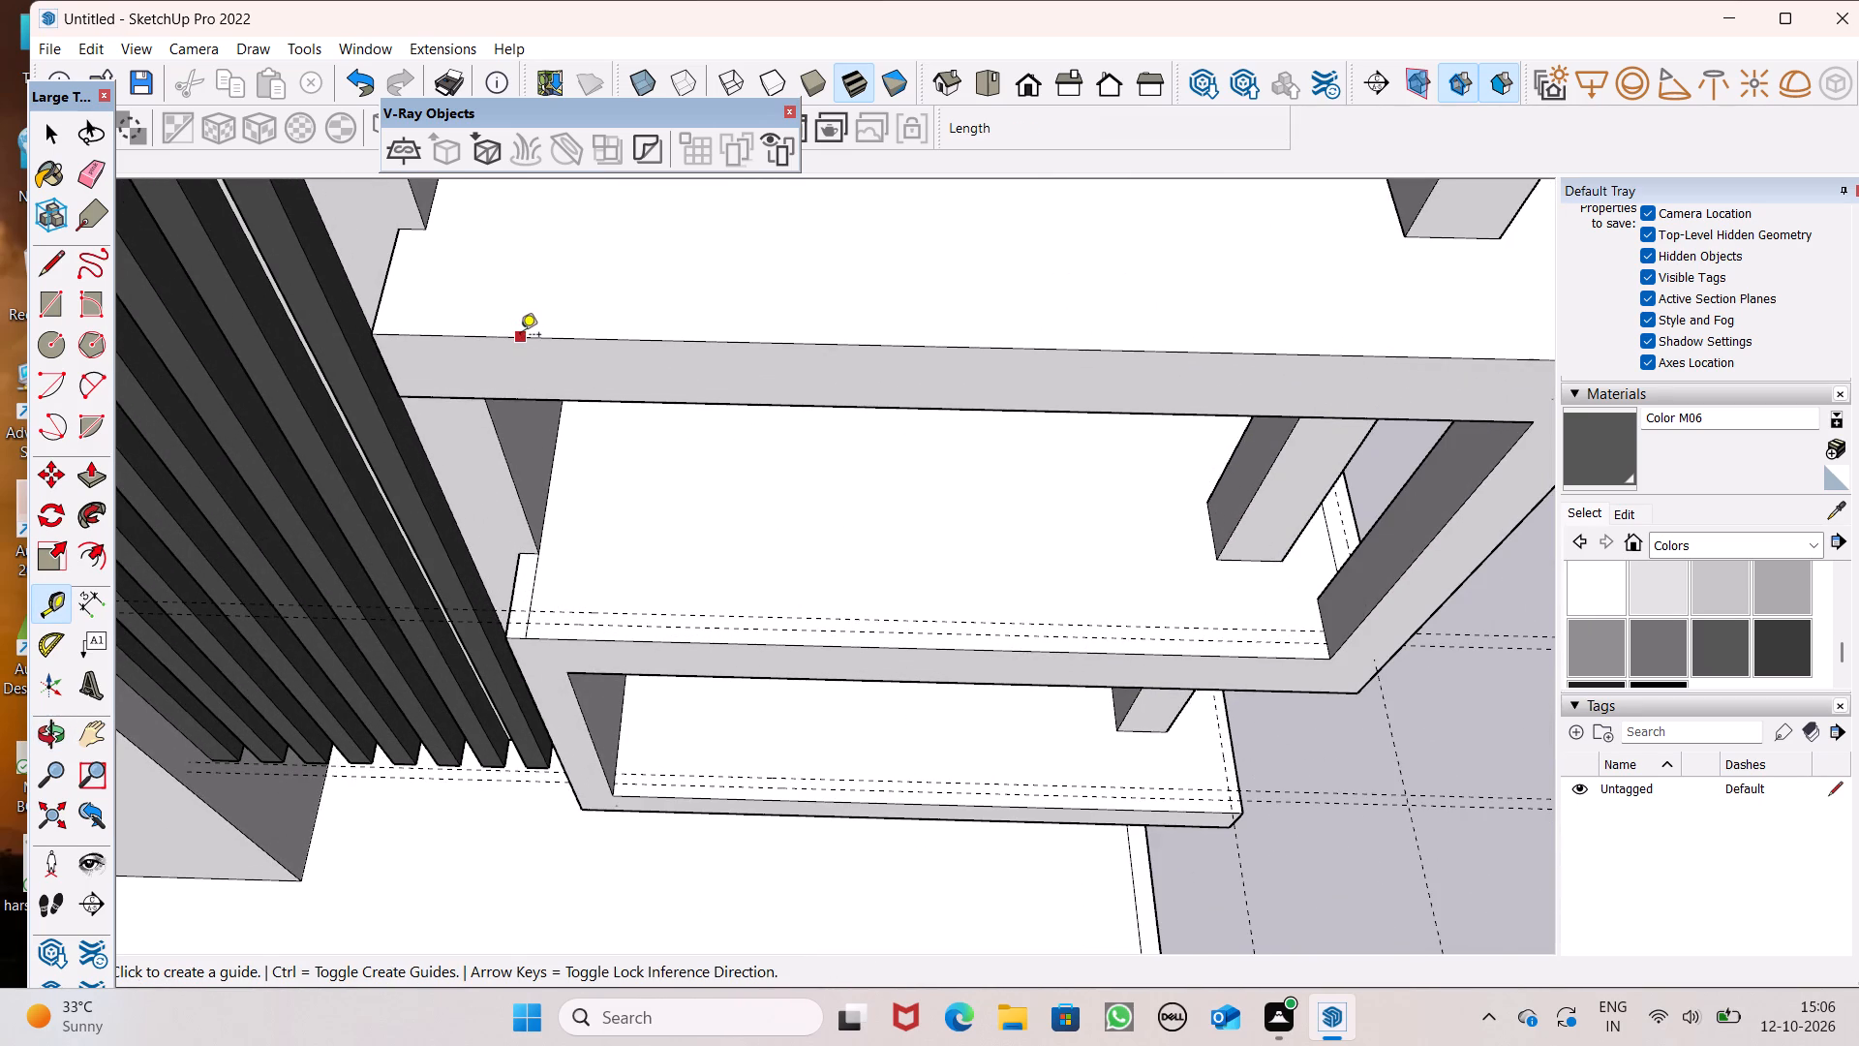
click(520, 334)
key(5)
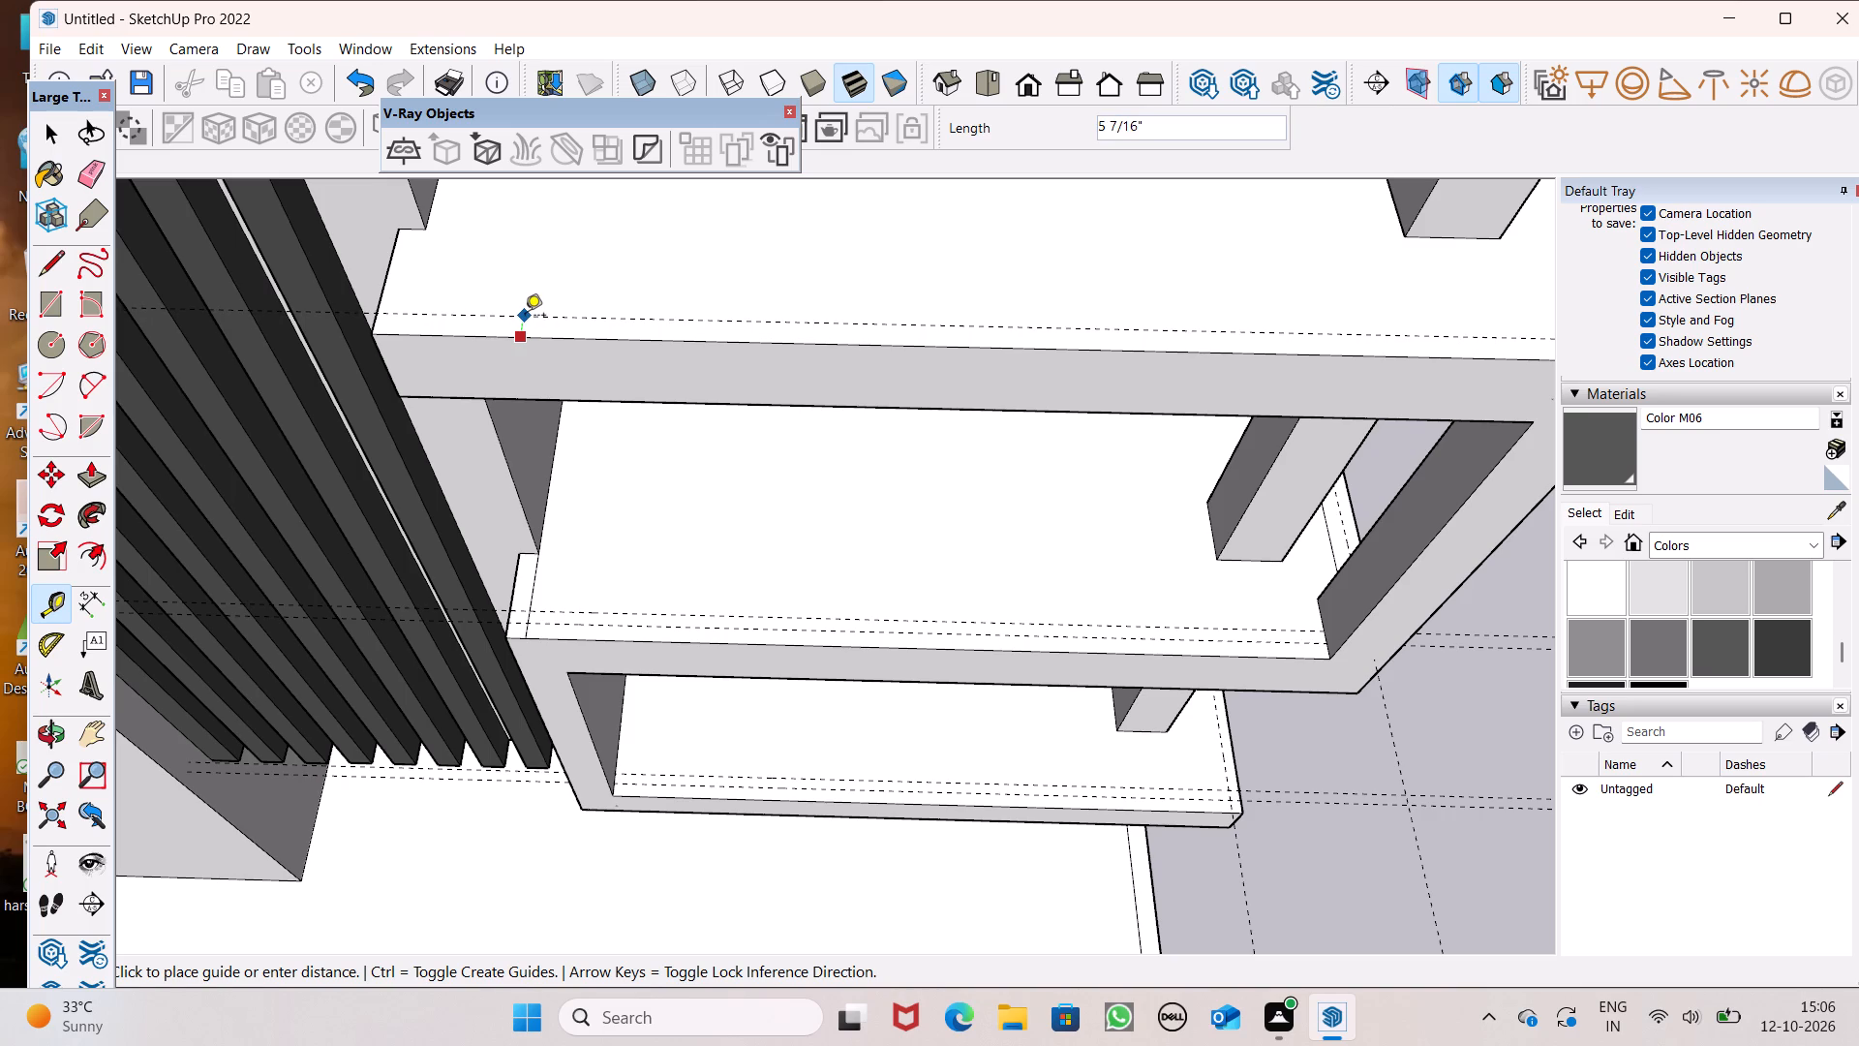
key(shift+quotedbl)
key(Return)
Place a parallel guide 4" further in from the front guide on the third balcony's floor.
click(516, 320)
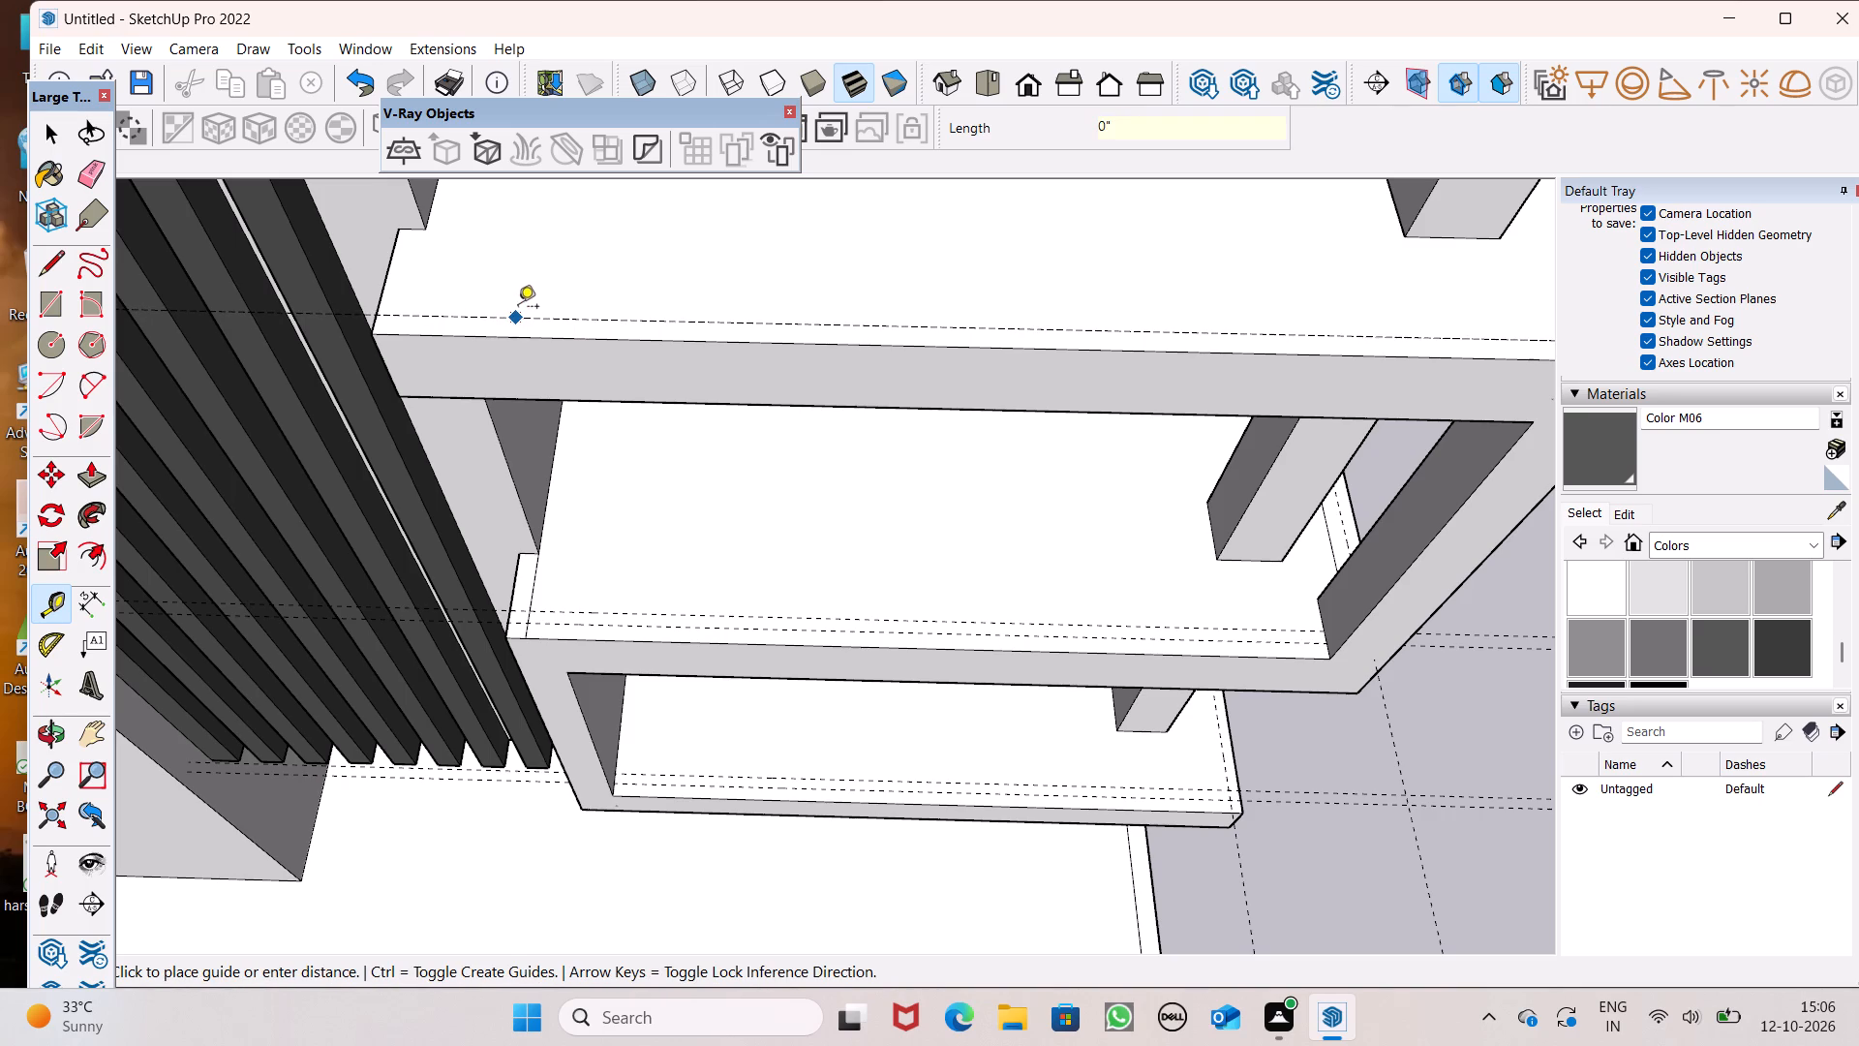
text(4")
key(Return)
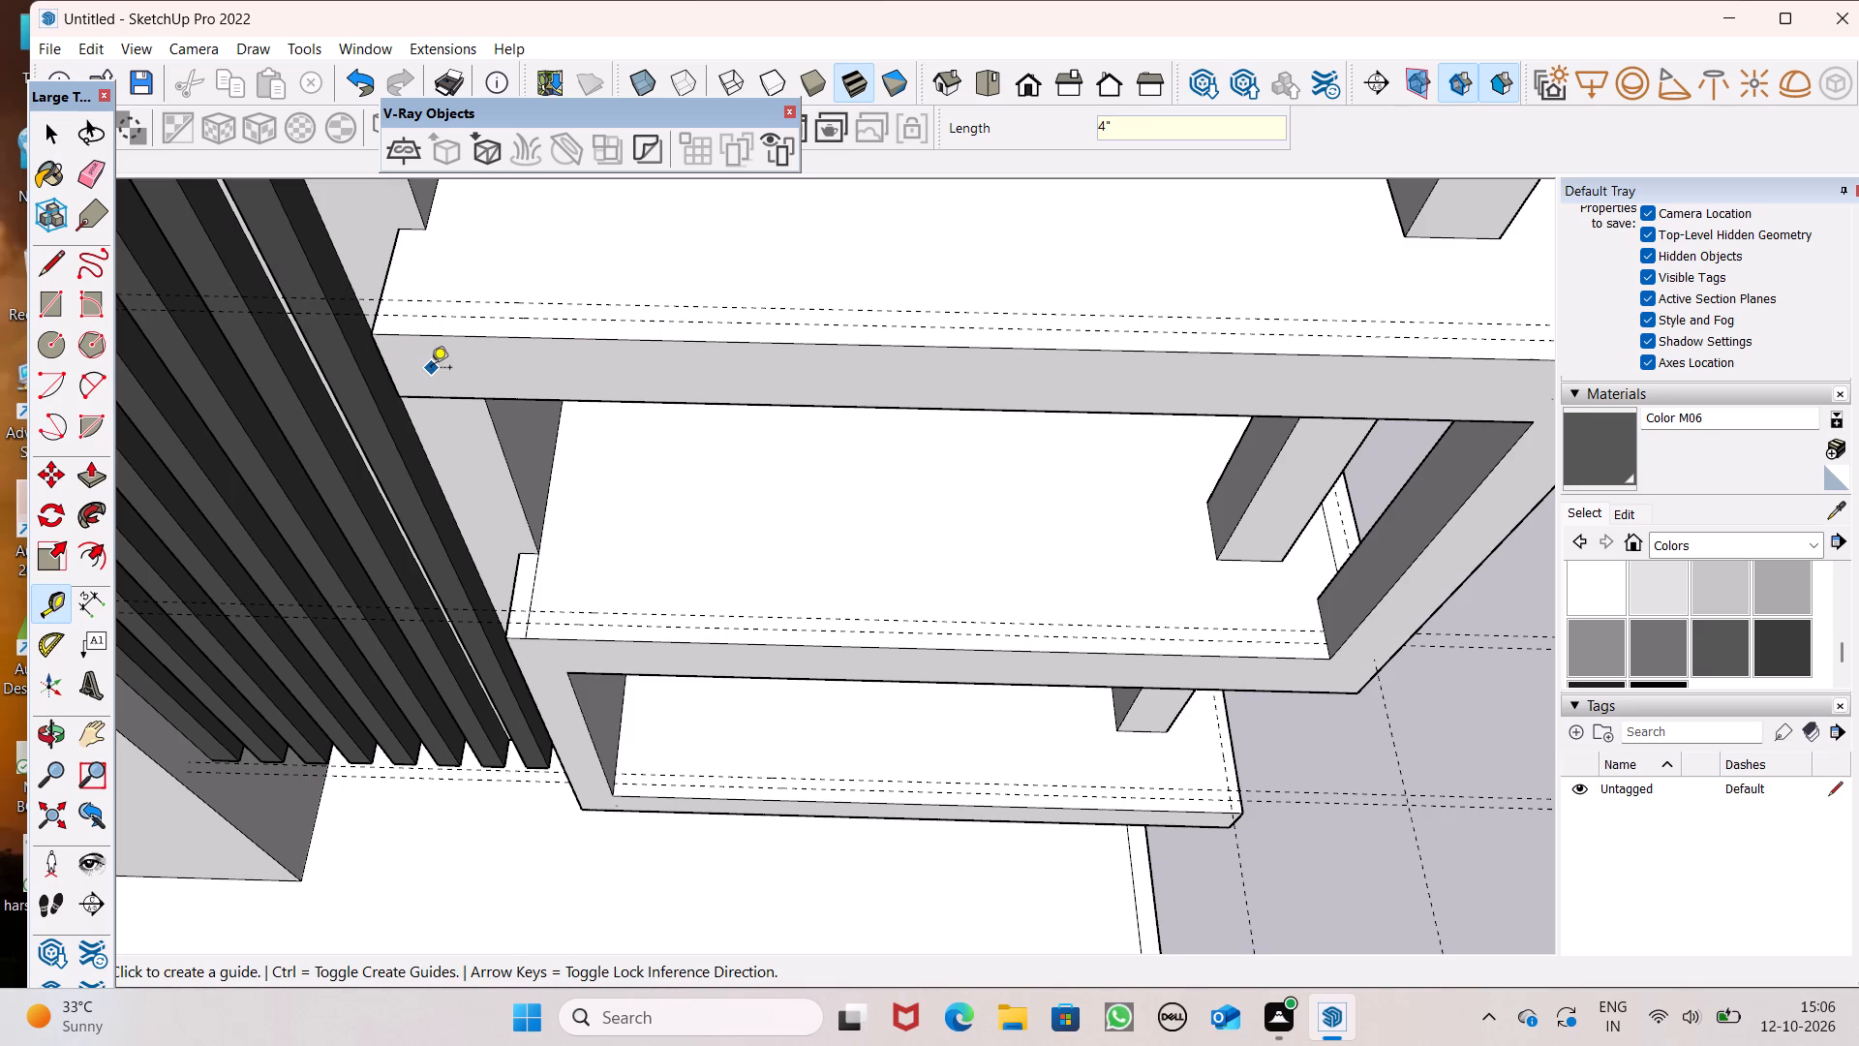
key(space)
Draw a rectangle 4" wide and about 20' long between the two front guides on the lowest balcony's floor.
scroll(469, 415, down, 12)
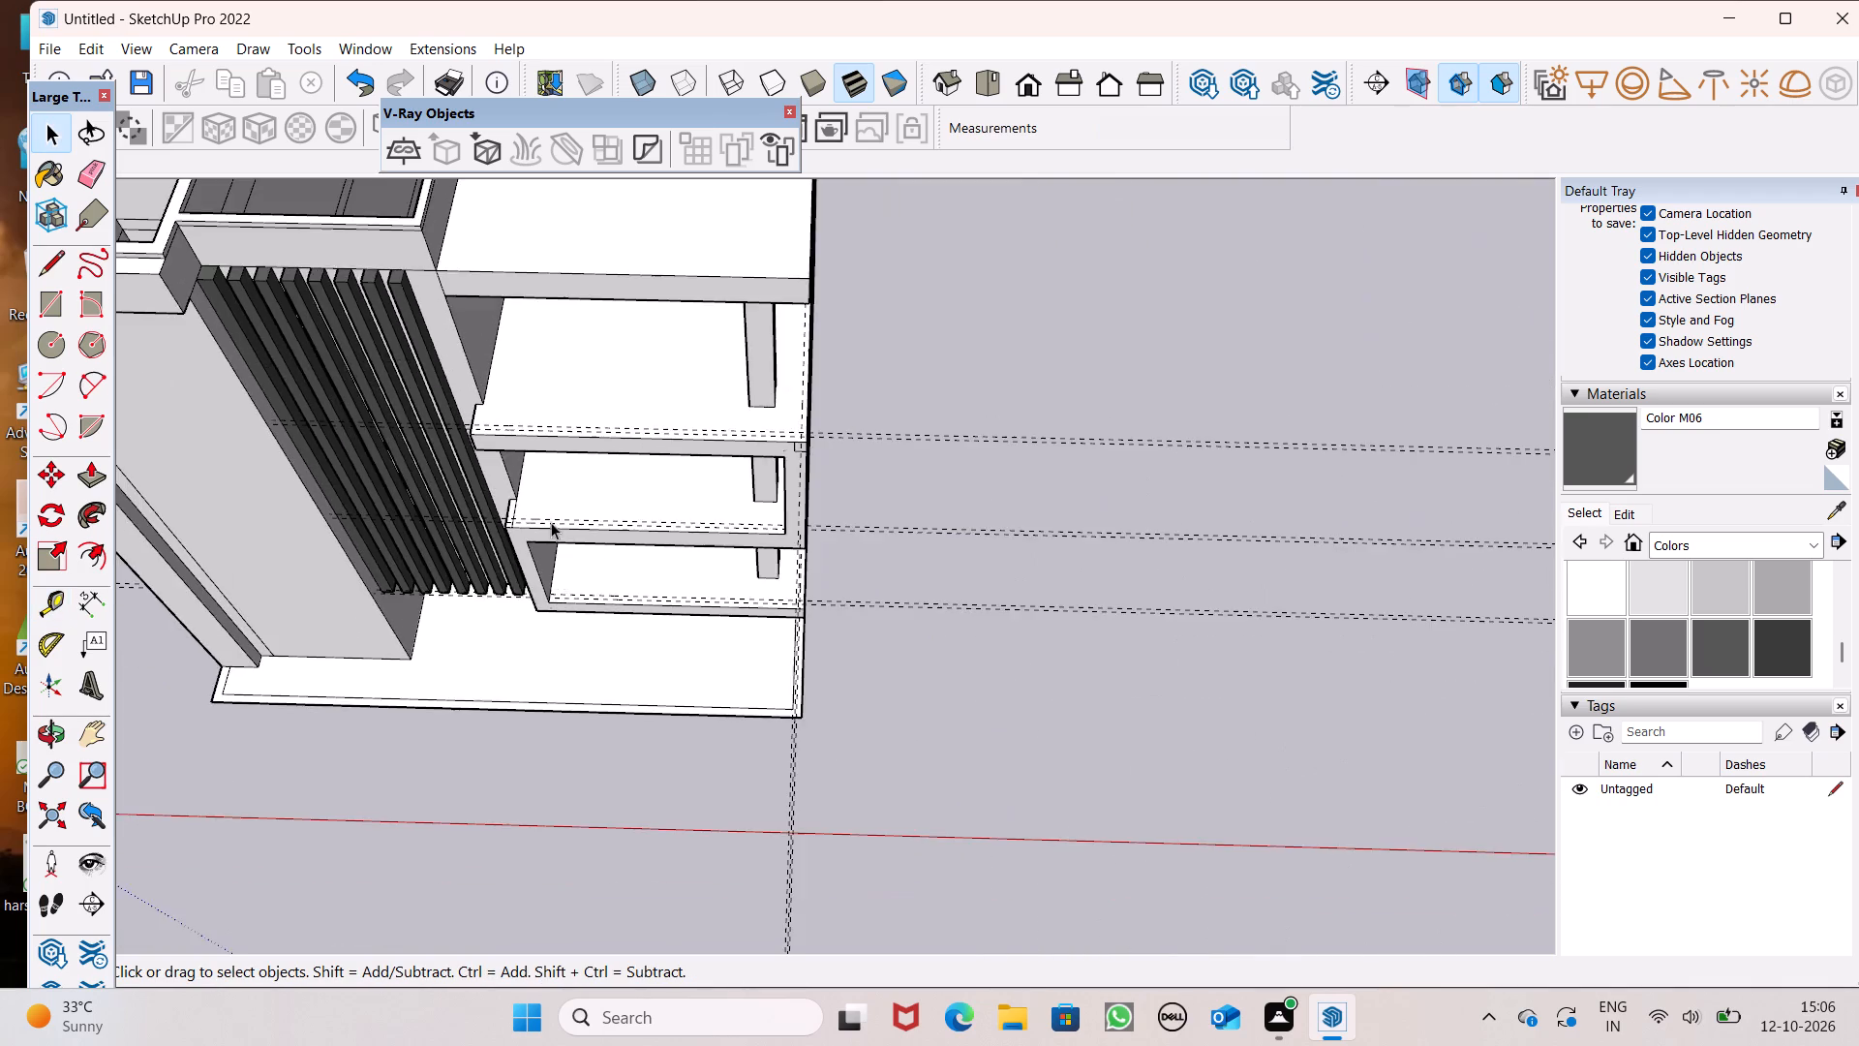
scroll(607, 500, down, 7)
middle_drag(633, 505, 701, 282)
scroll(646, 440, up, 1)
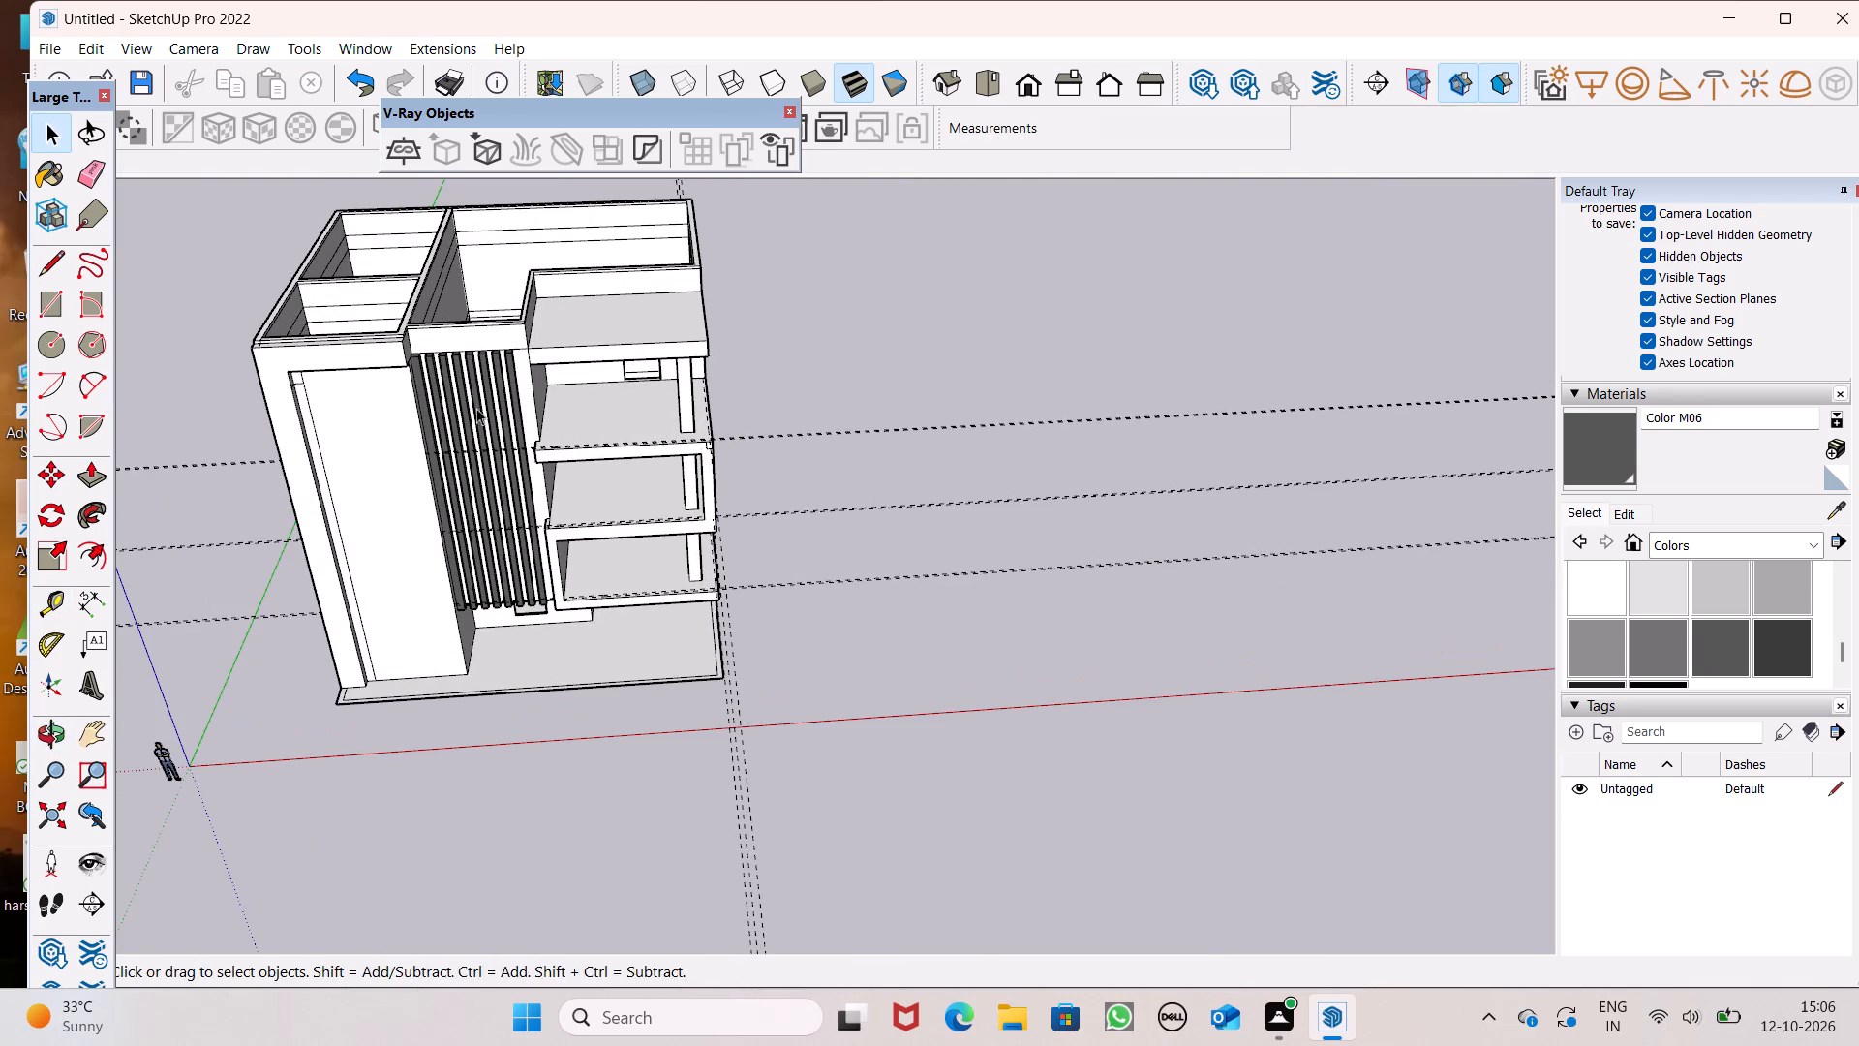
click(59, 305)
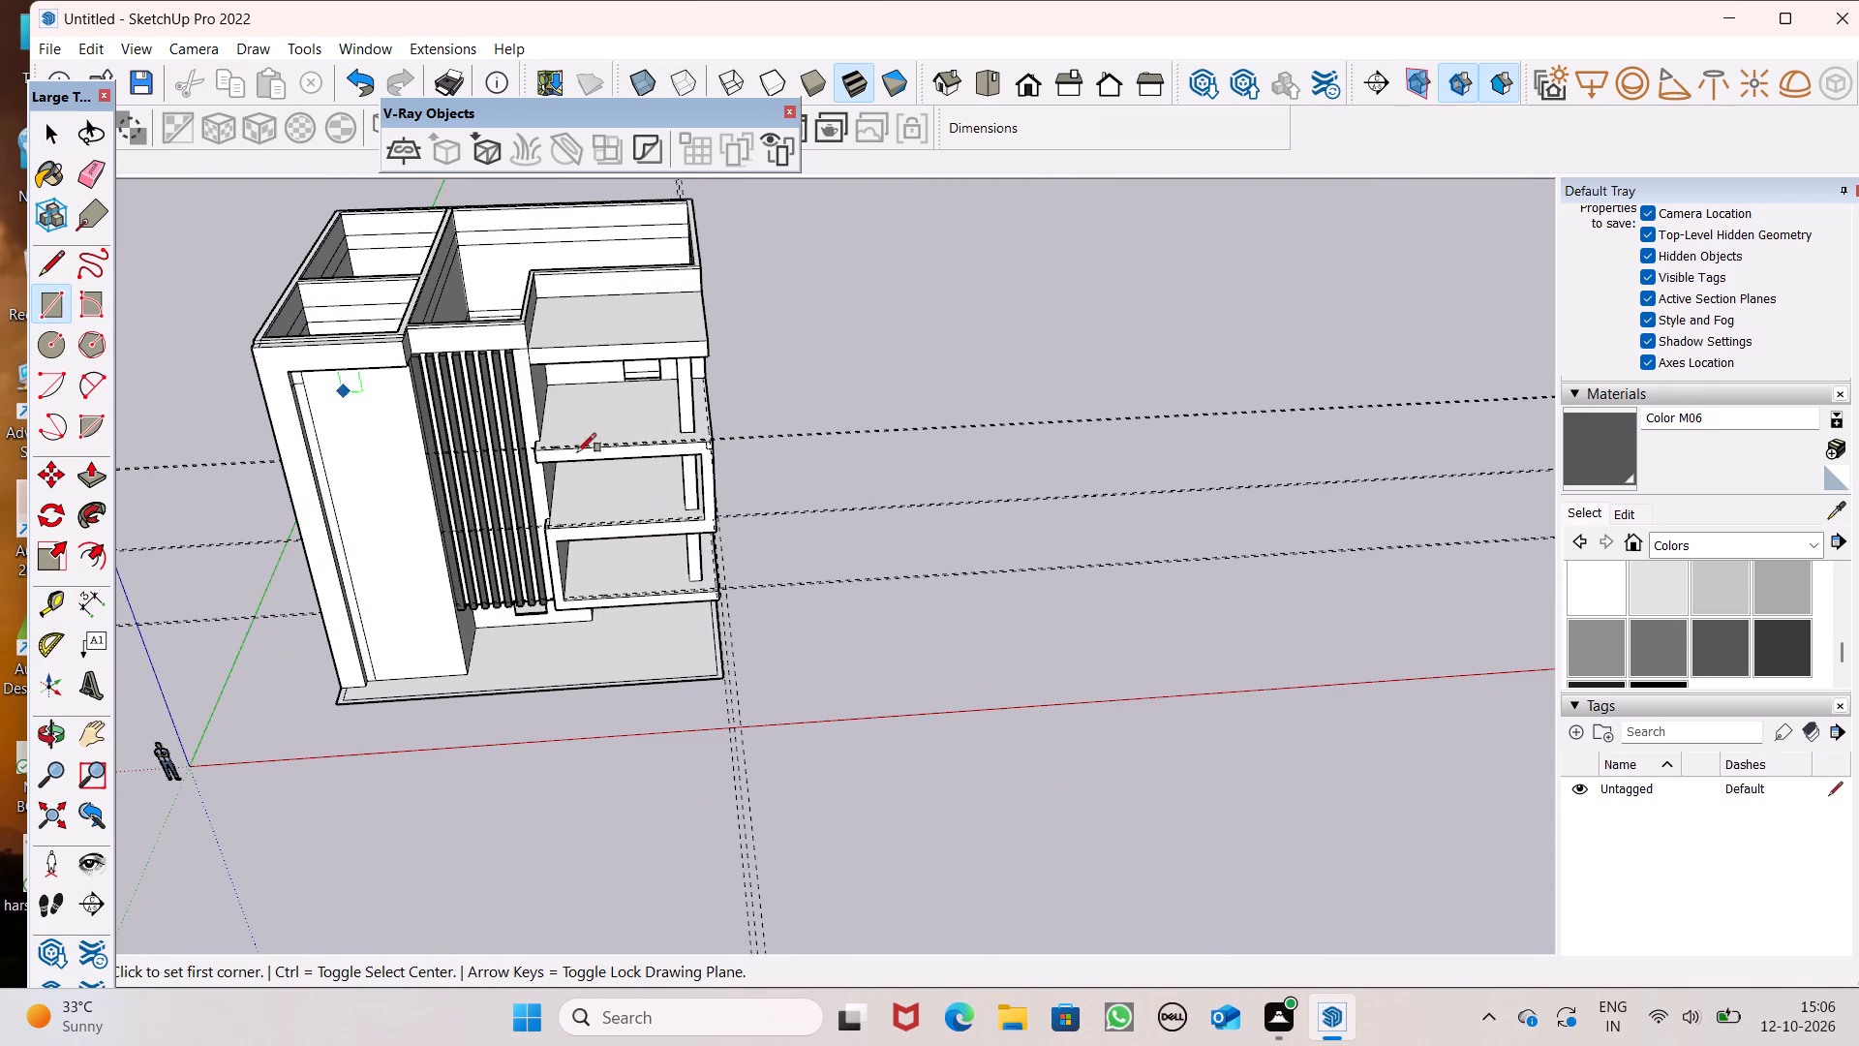
scroll(787, 560, down, 2)
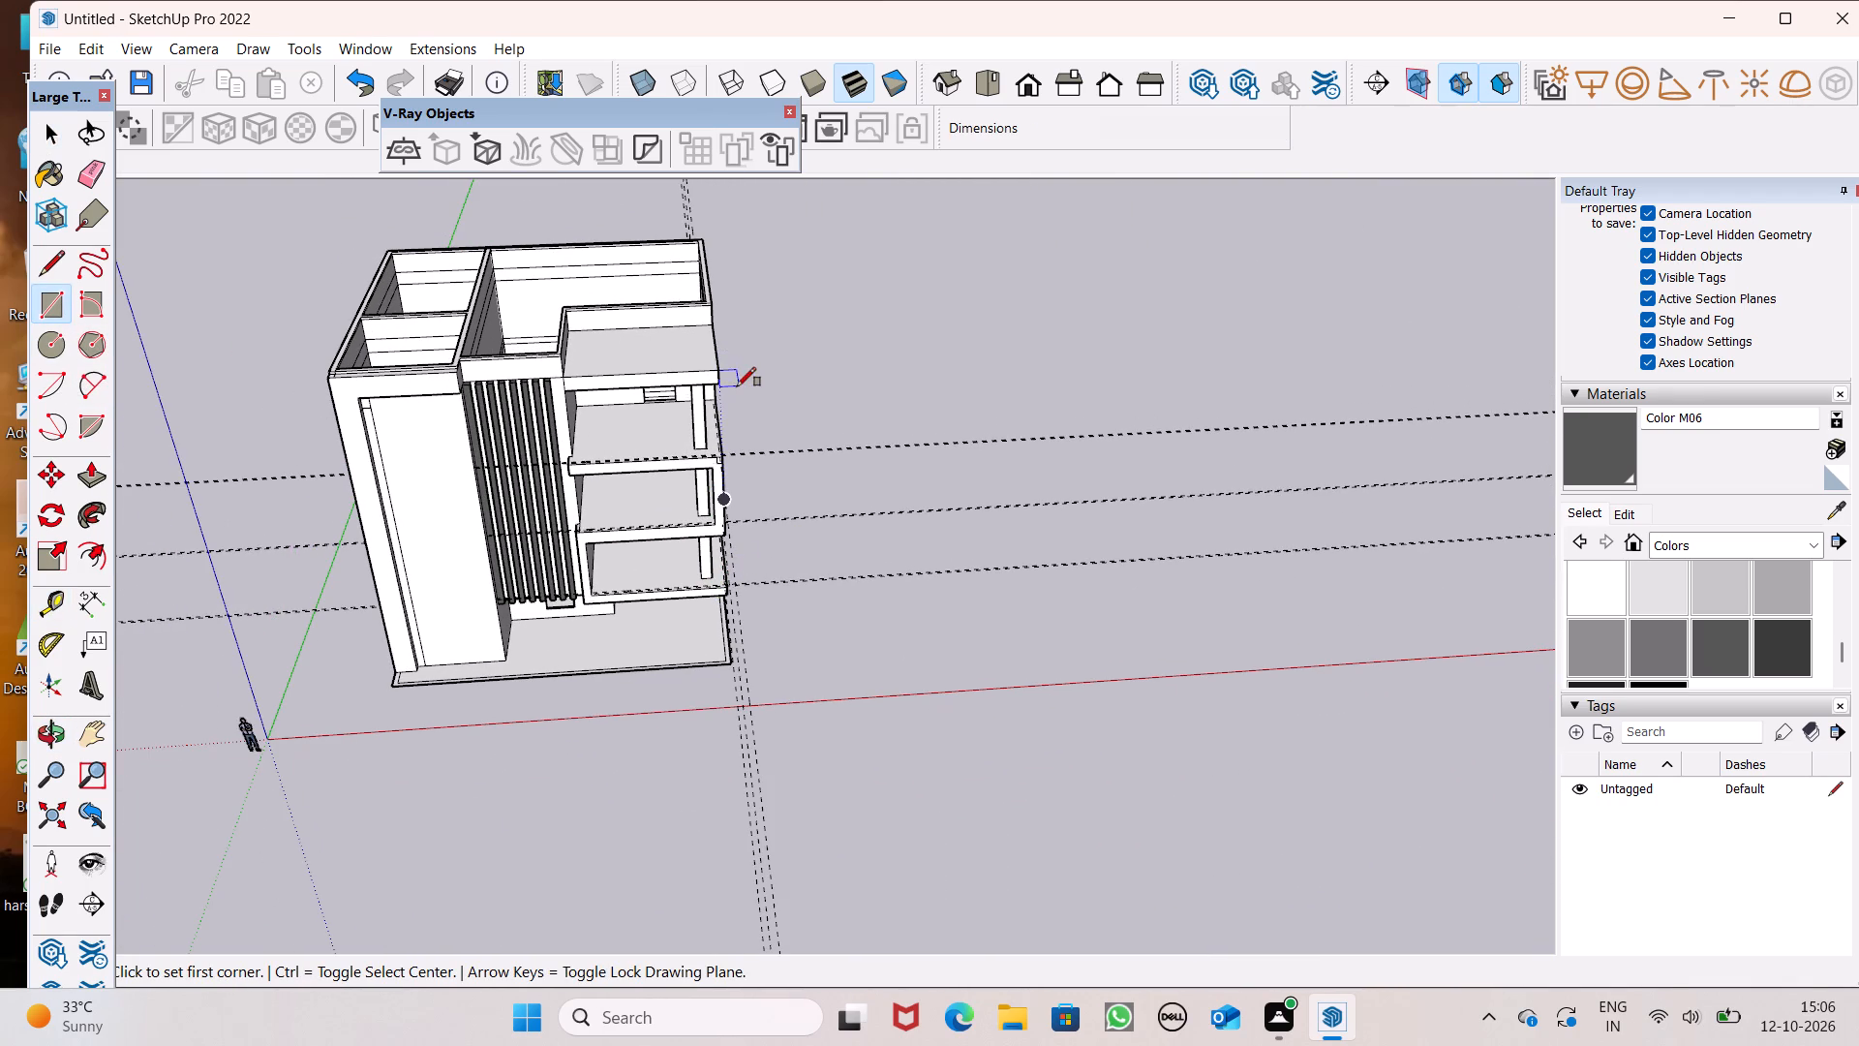
scroll(747, 477, down, 4)
middle_drag(704, 612, 731, 827)
scroll(739, 635, up, 8)
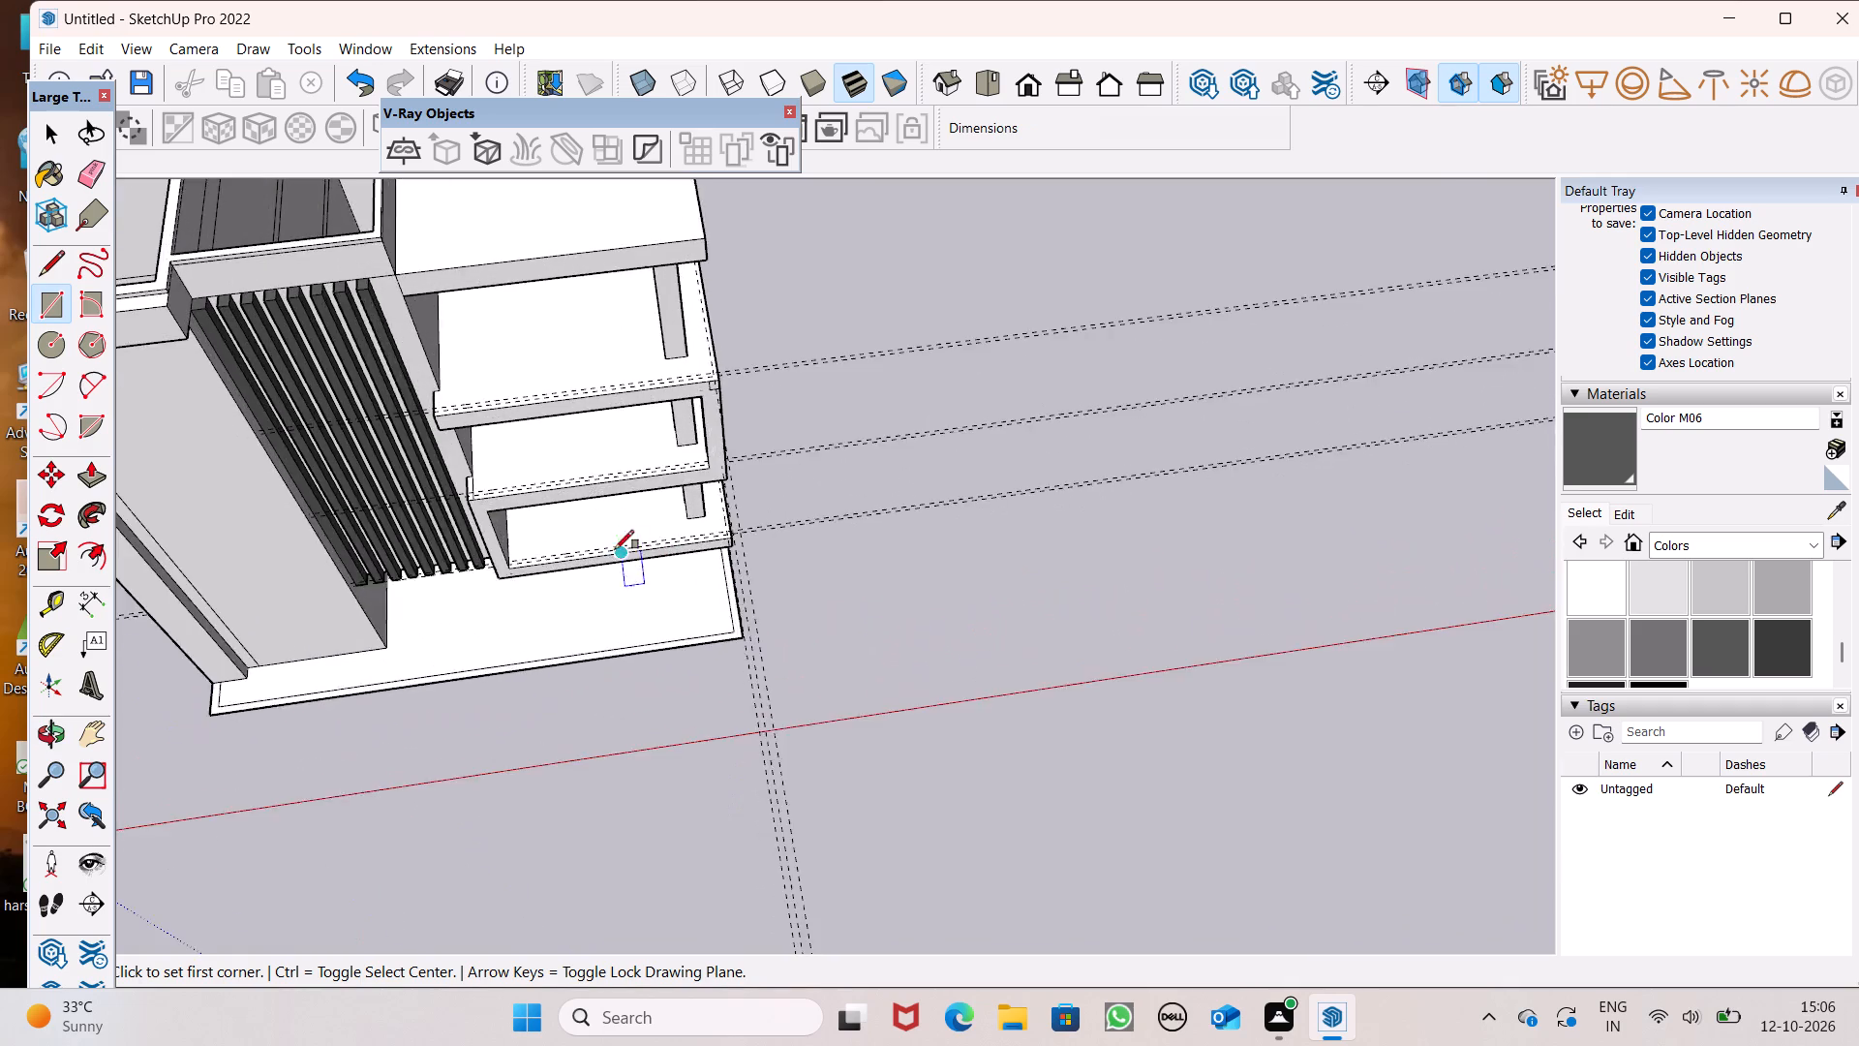
scroll(605, 543, up, 9)
scroll(895, 569, up, 1)
middle_drag(890, 570, 766, 635)
scroll(642, 568, up, 6)
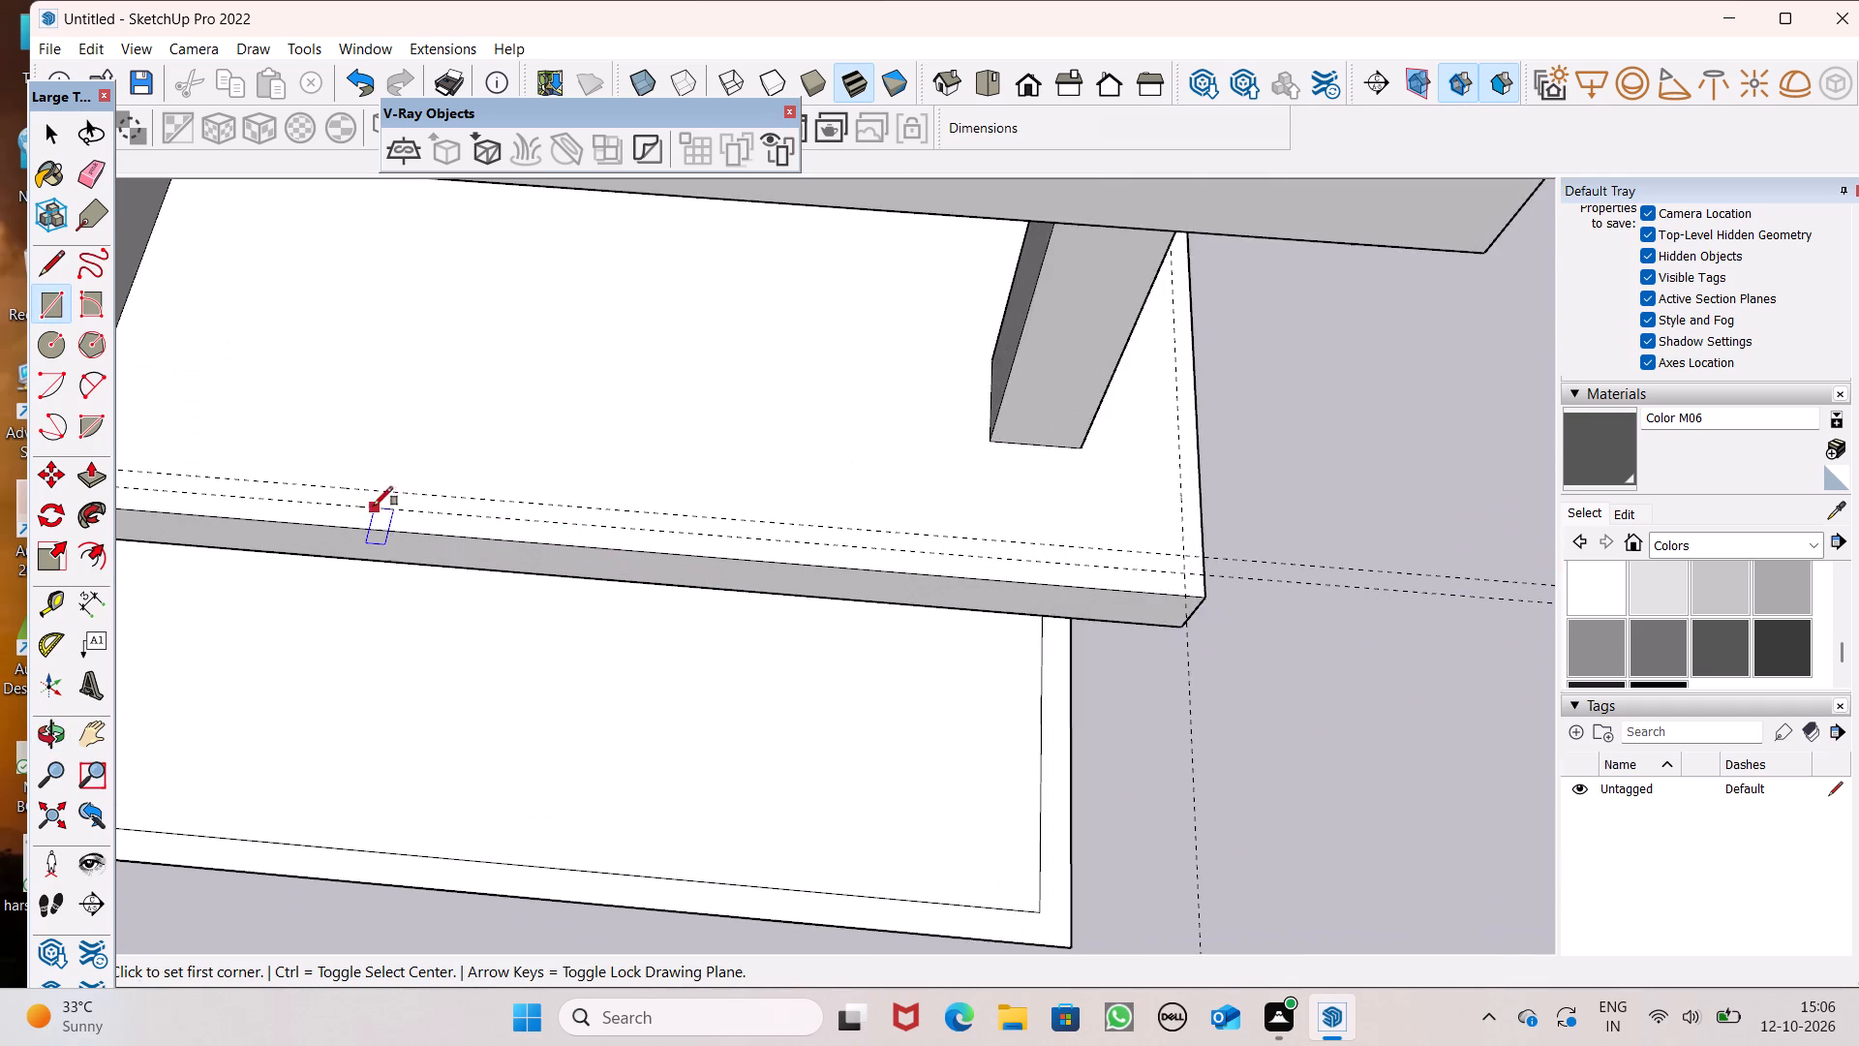
scroll(394, 508, down, 5)
scroll(226, 482, up, 6)
click(165, 477)
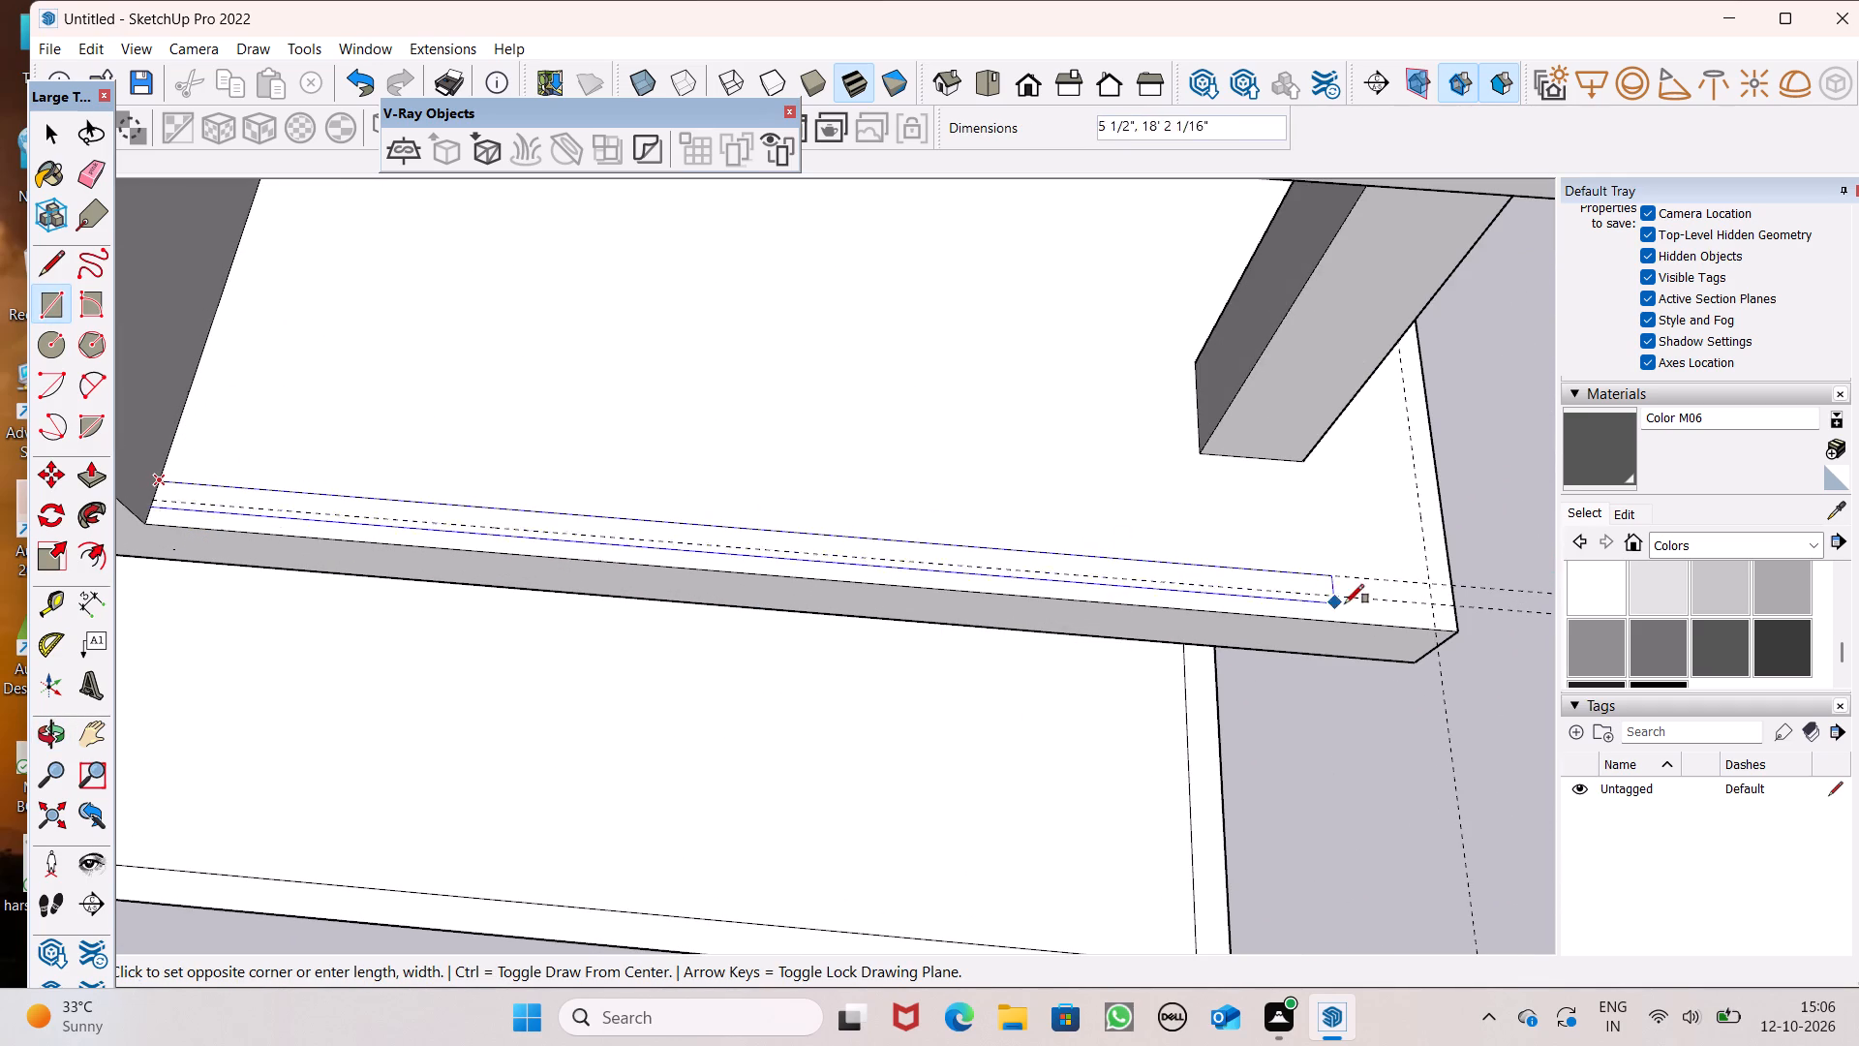
click(1450, 607)
Draw a rectangle 4" wide and about 19' 10" long between the two front guides on the second balcony's floor.
scroll(1199, 510, down, 10)
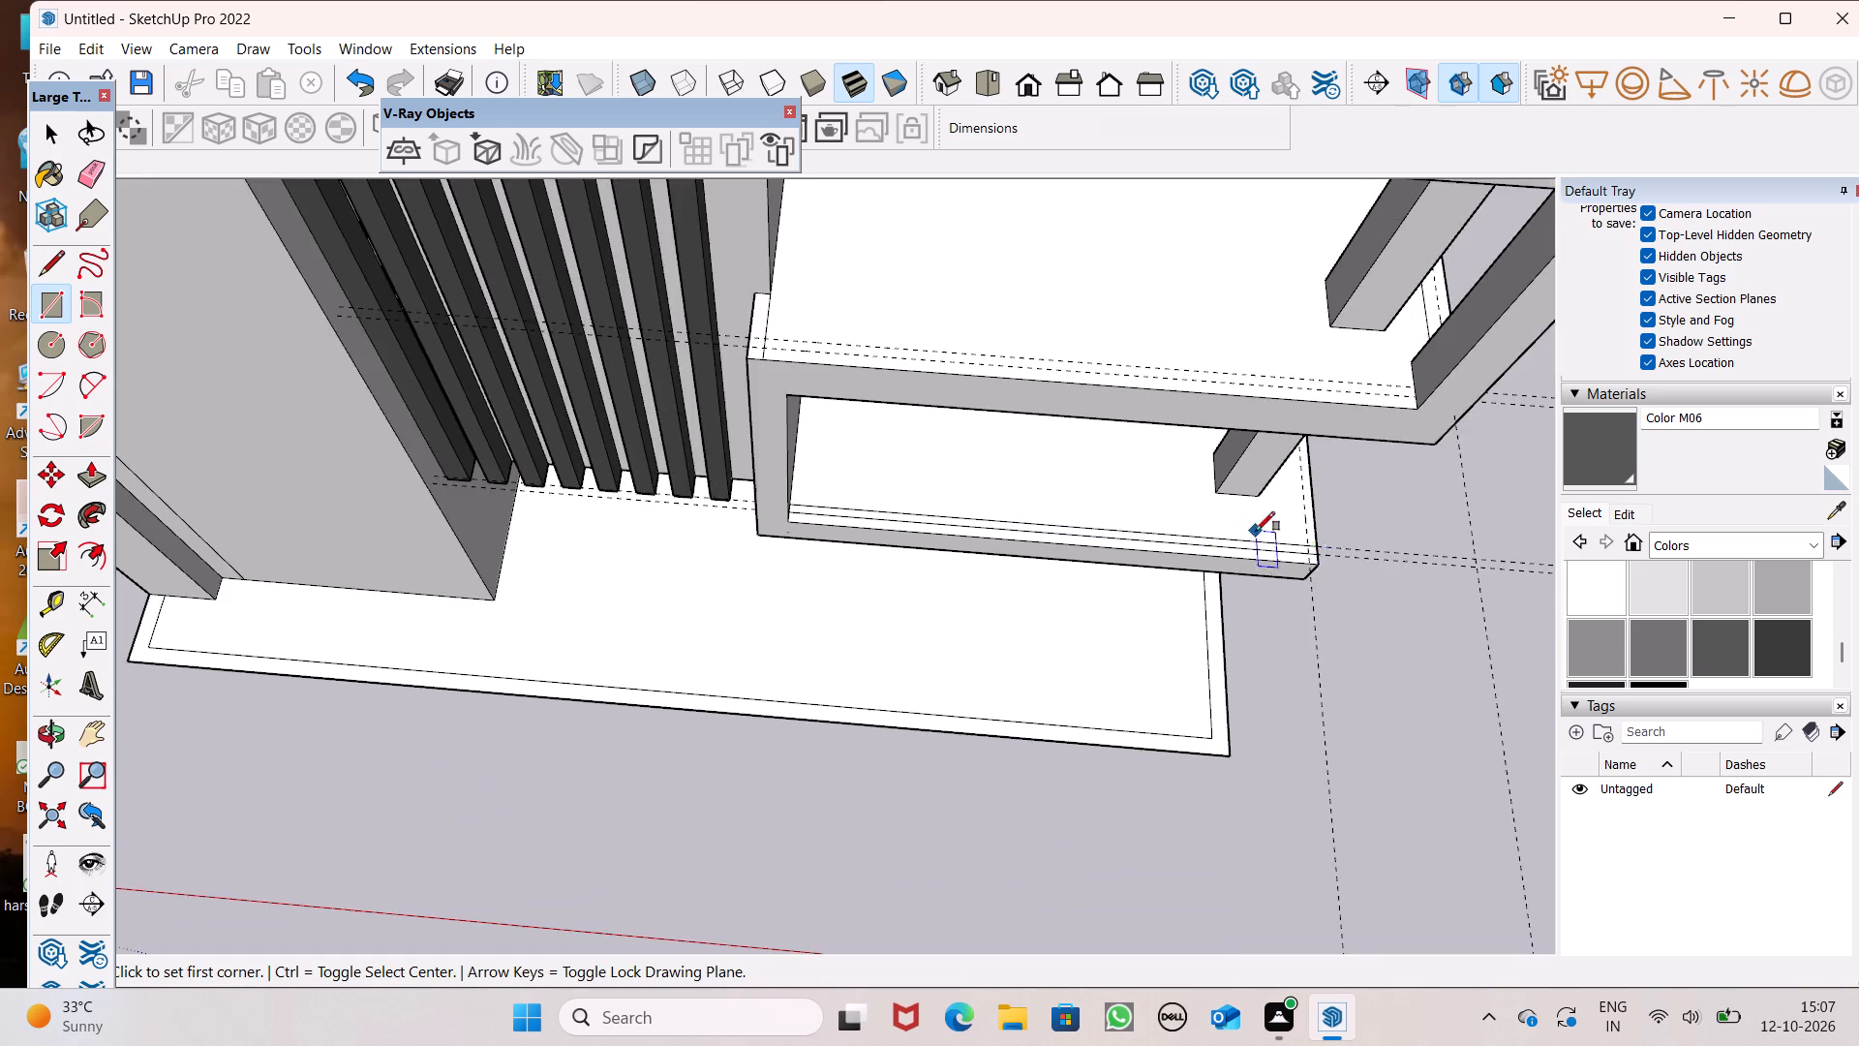
middle_drag(1335, 567, 989, 527)
scroll(972, 490, down, 6)
middle_drag(1069, 687, 933, 644)
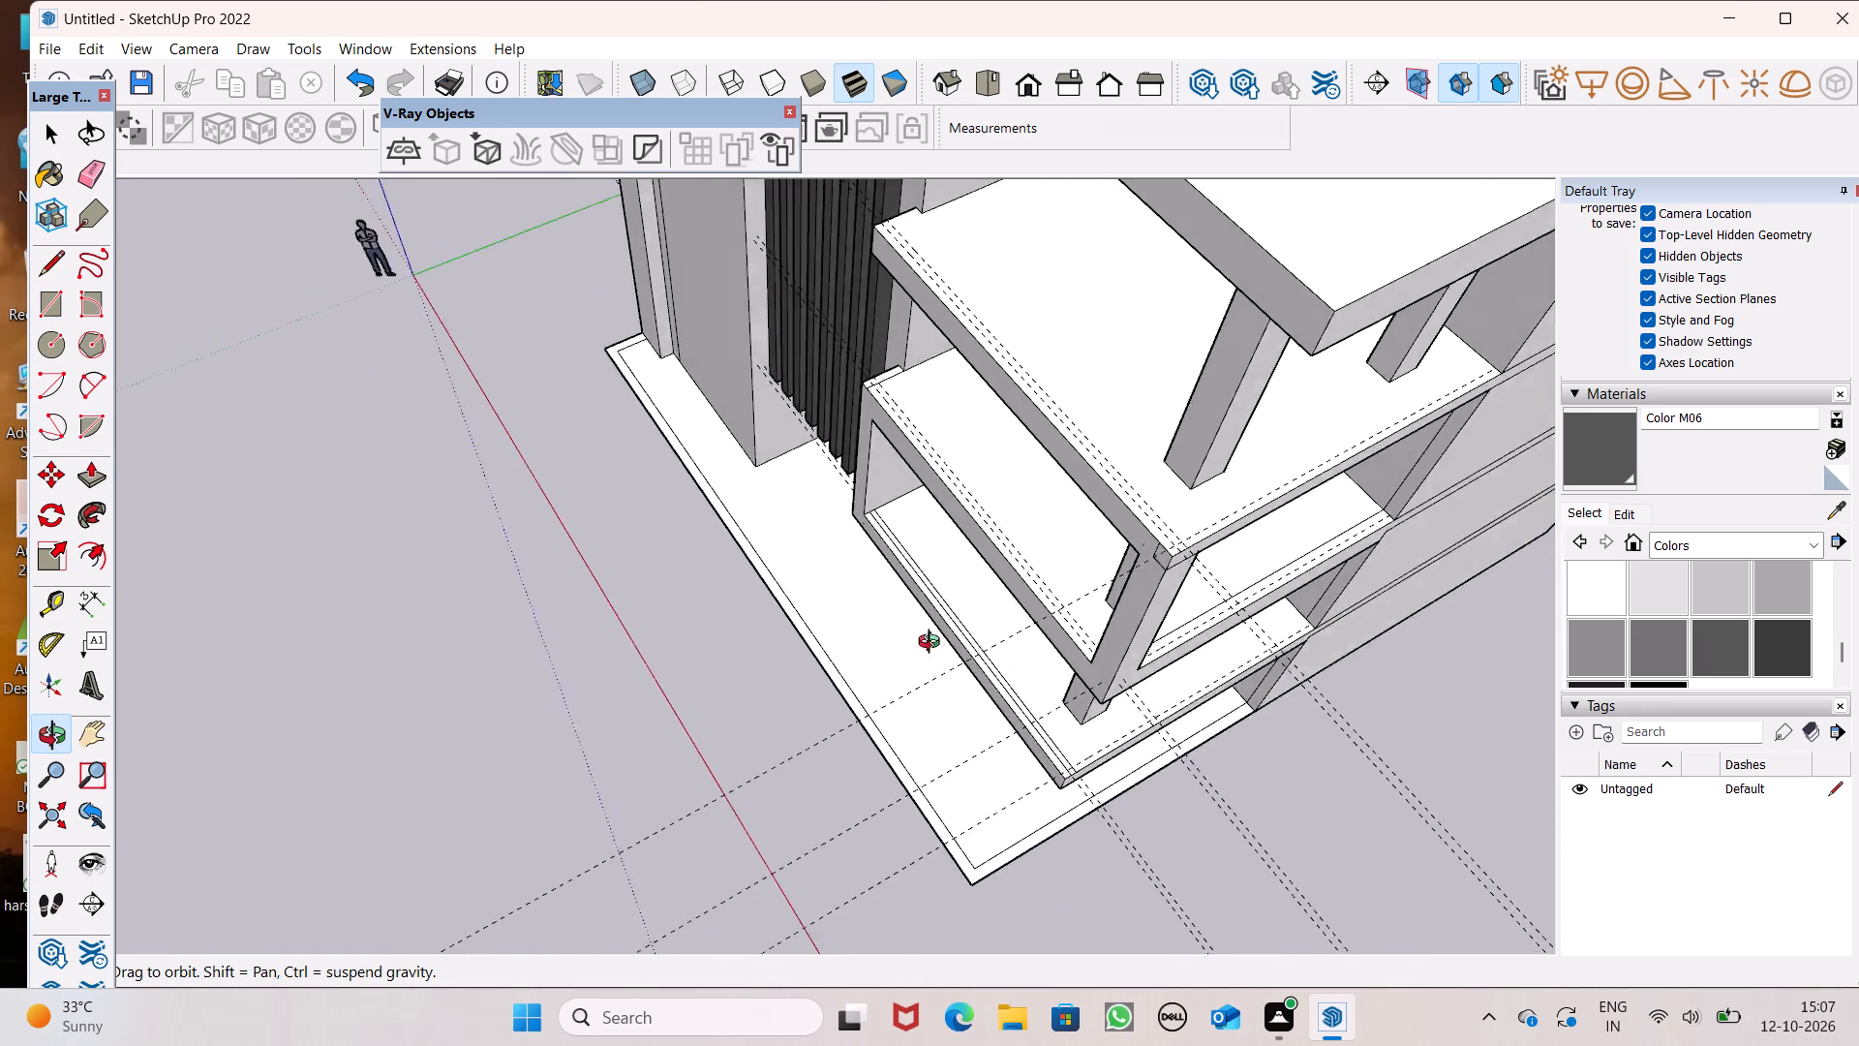
middle_drag(933, 644, 1379, 723)
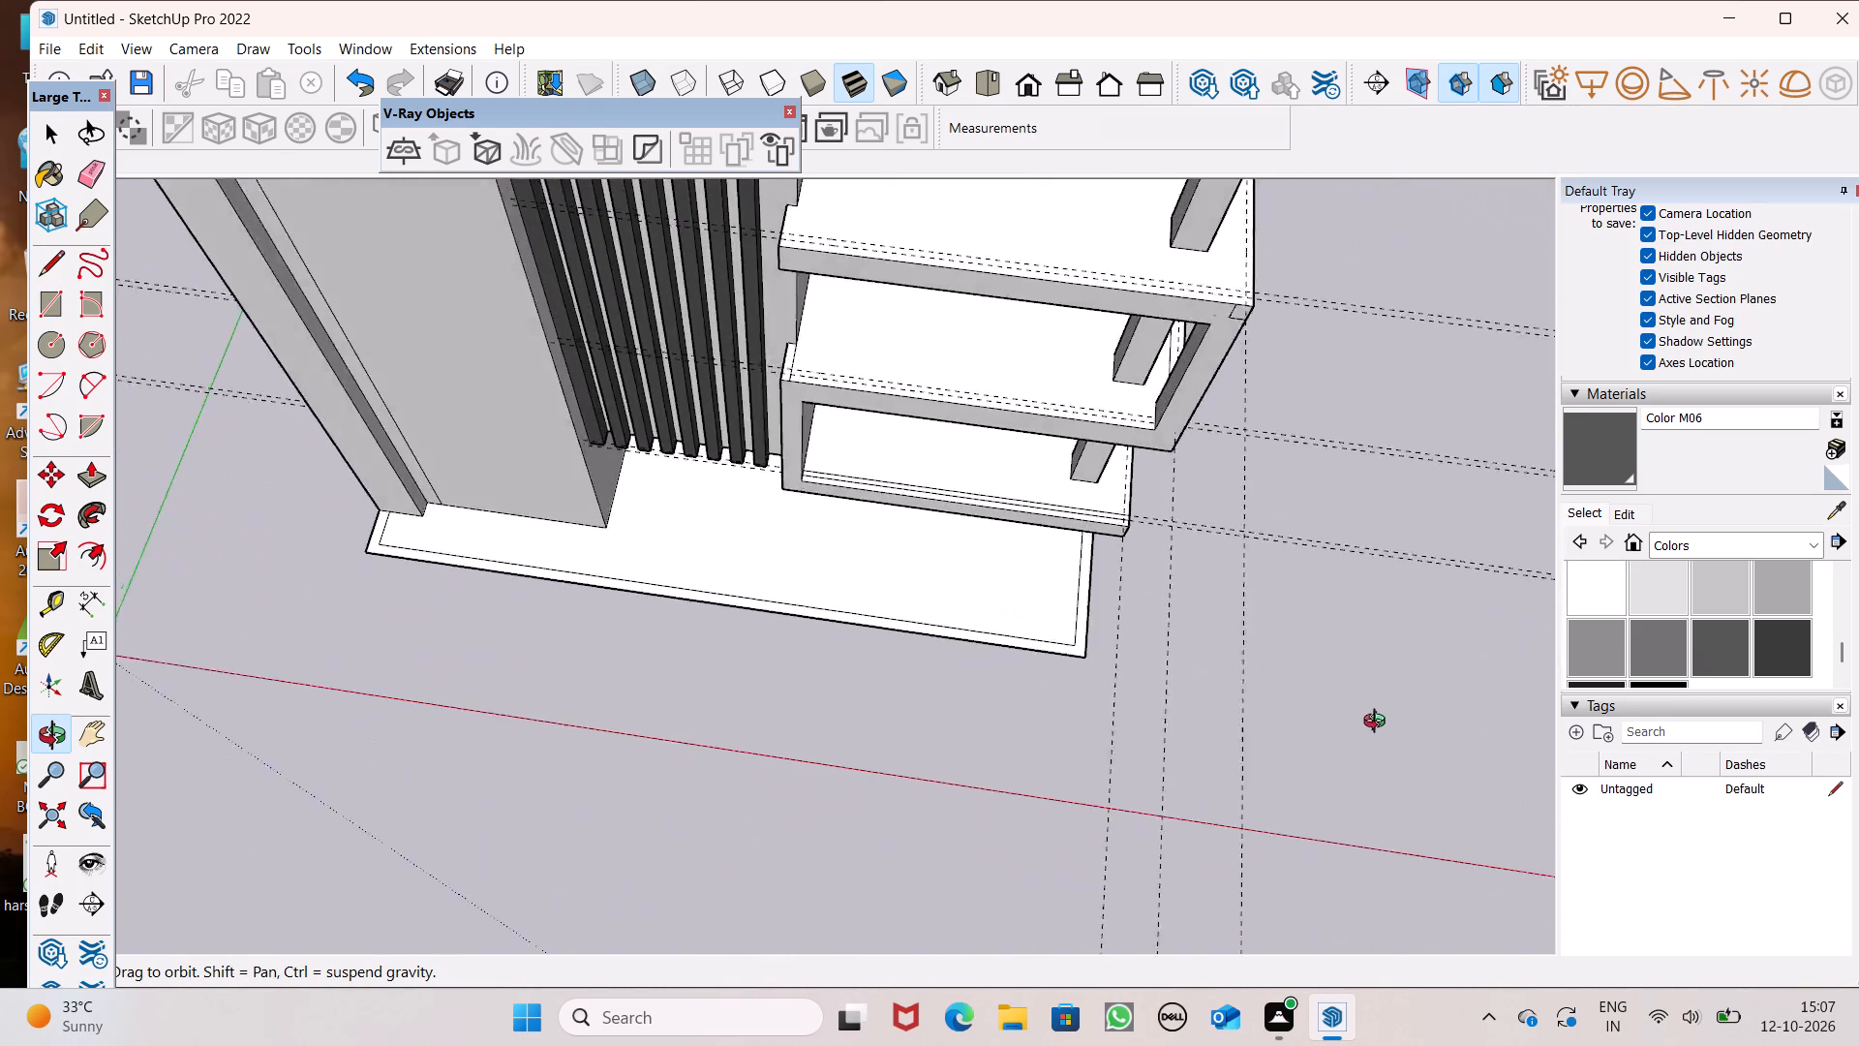
middle_drag(1379, 723, 1390, 680)
scroll(934, 347, up, 7)
scroll(580, 360, up, 5)
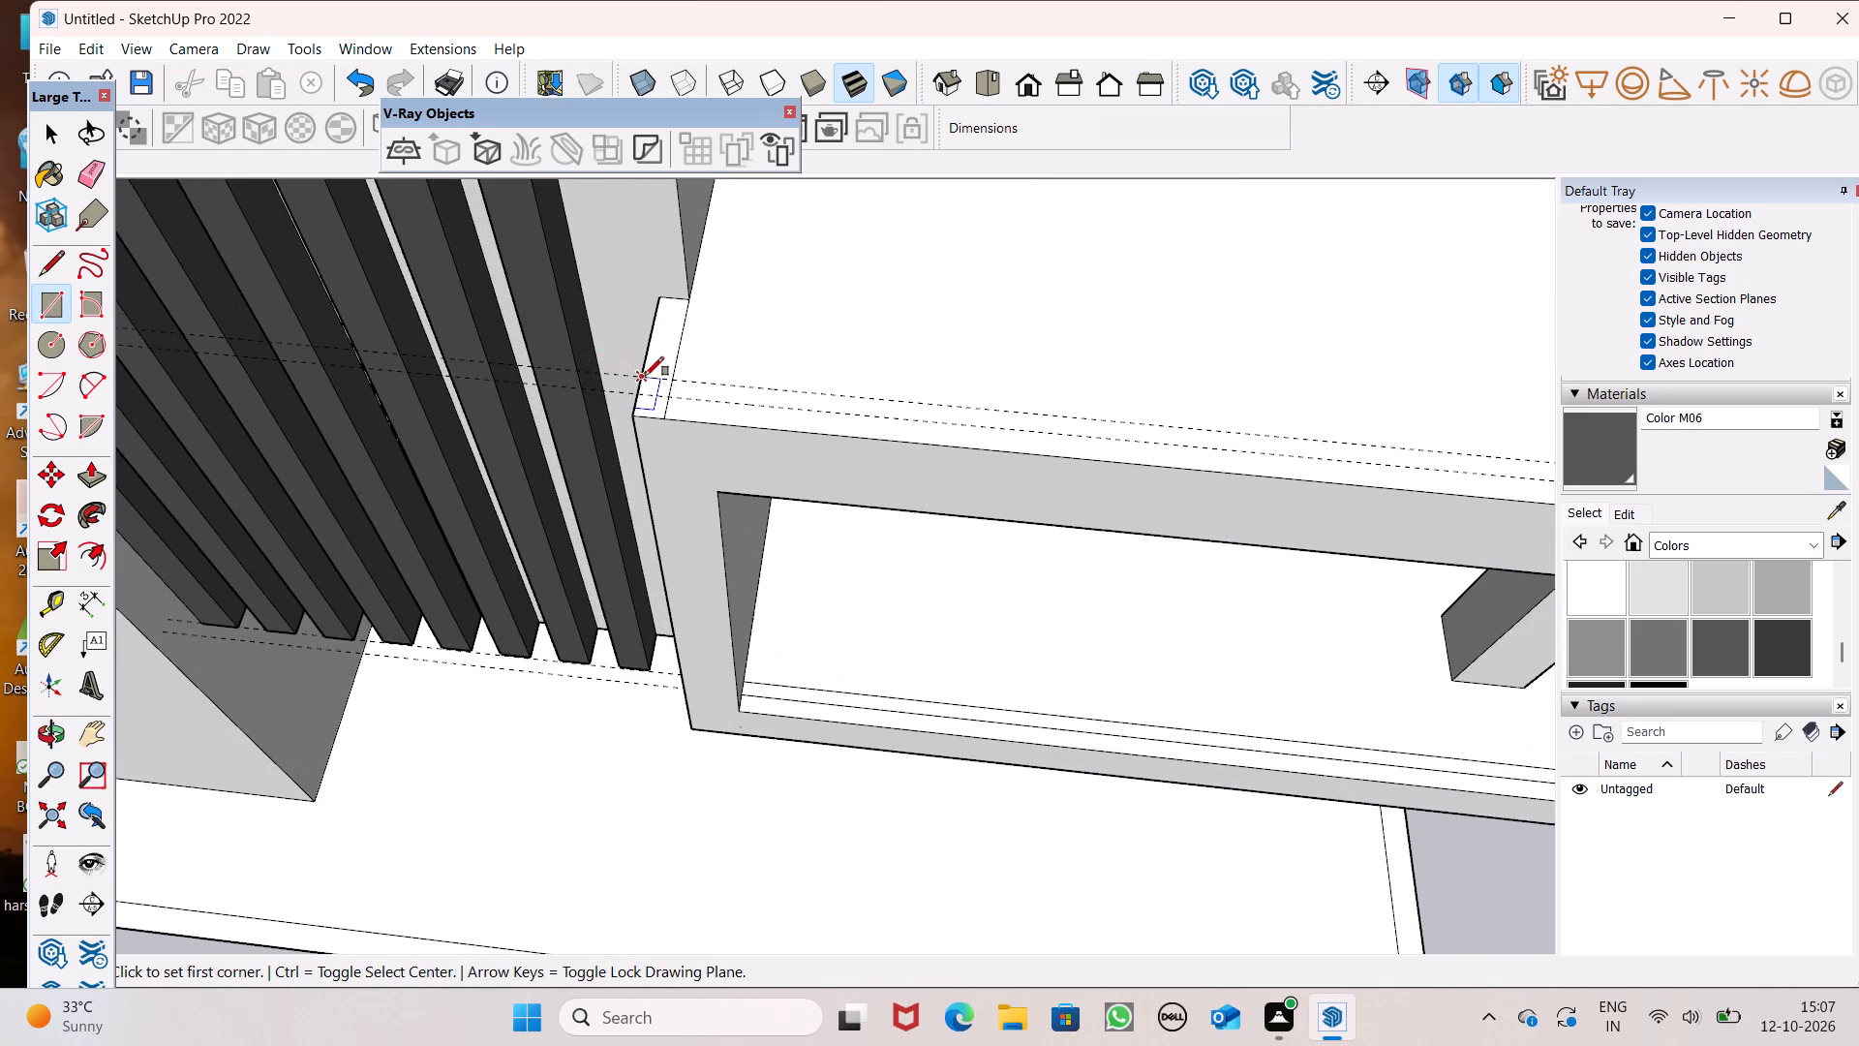
click(645, 375)
scroll(743, 409, down, 5)
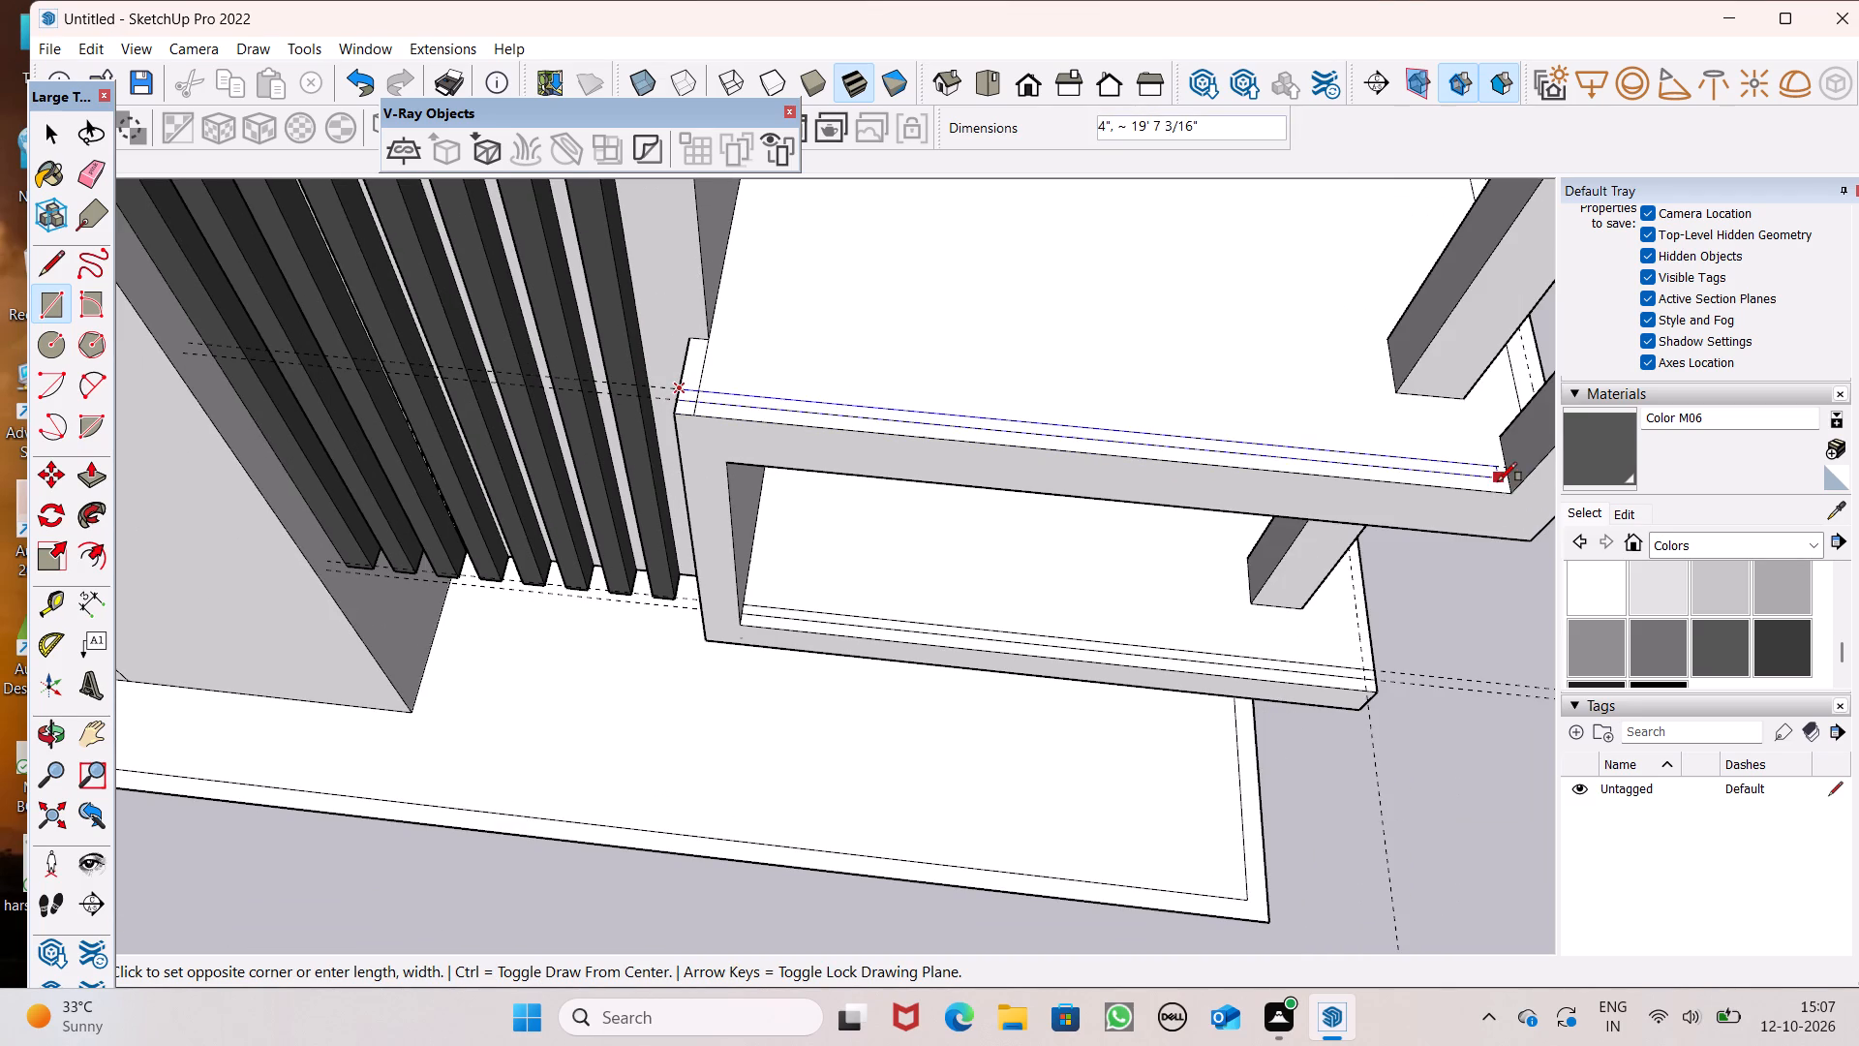
scroll(1514, 472, up, 7)
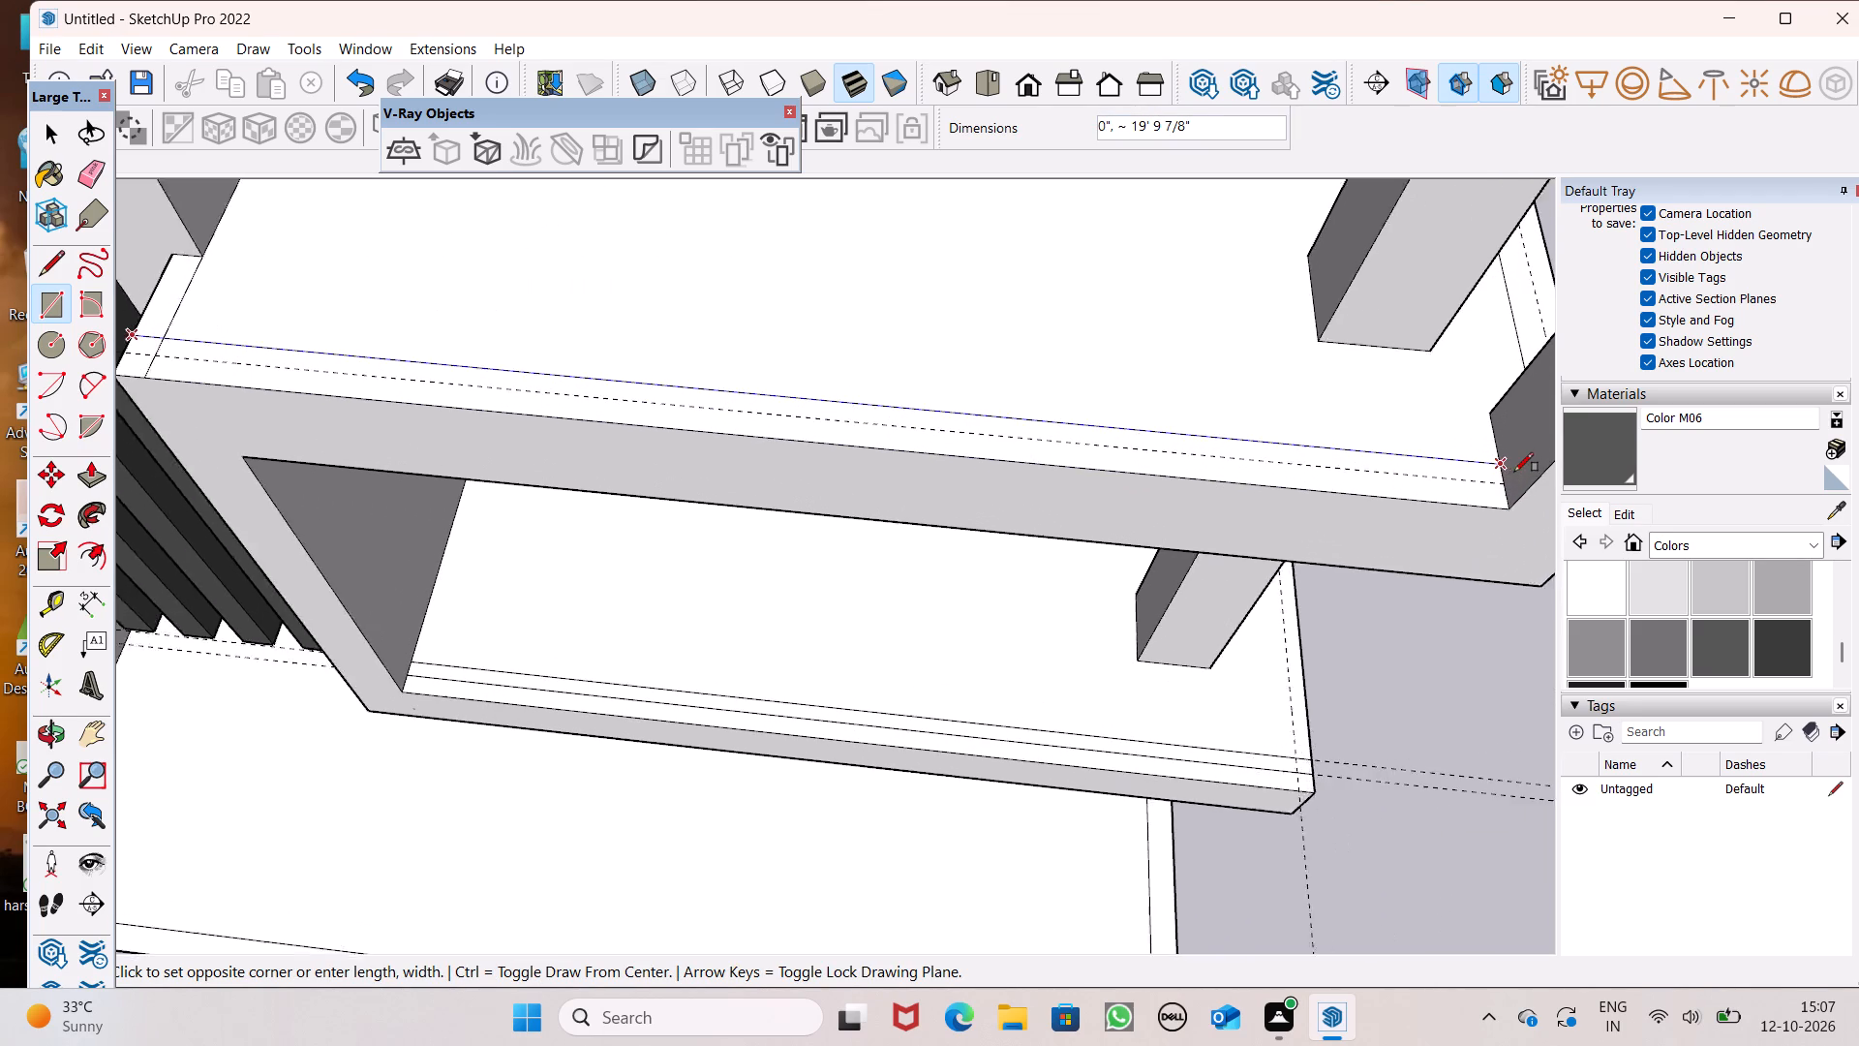
scroll(1517, 489, up, 4)
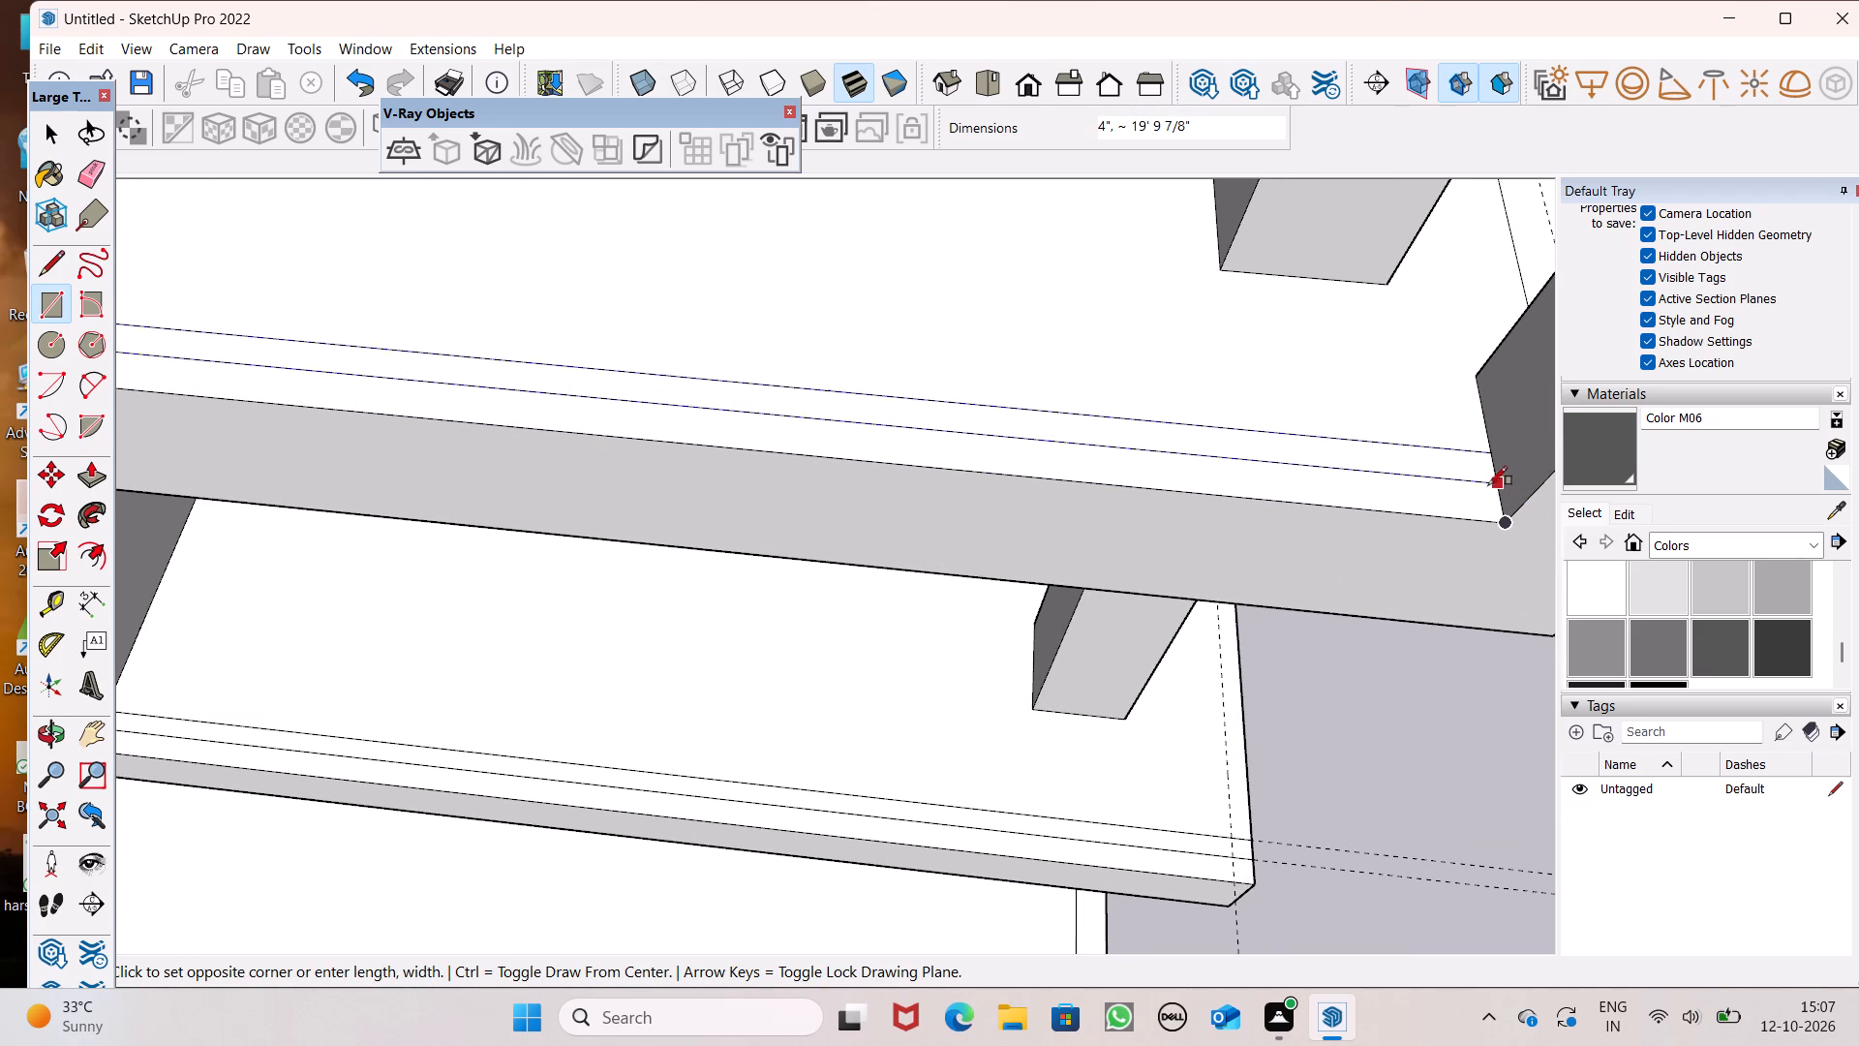
click(1488, 485)
Draw a rectangle 4" wide and about 21' long between the two front guides on the third balcony's floor.
scroll(1168, 458, down, 17)
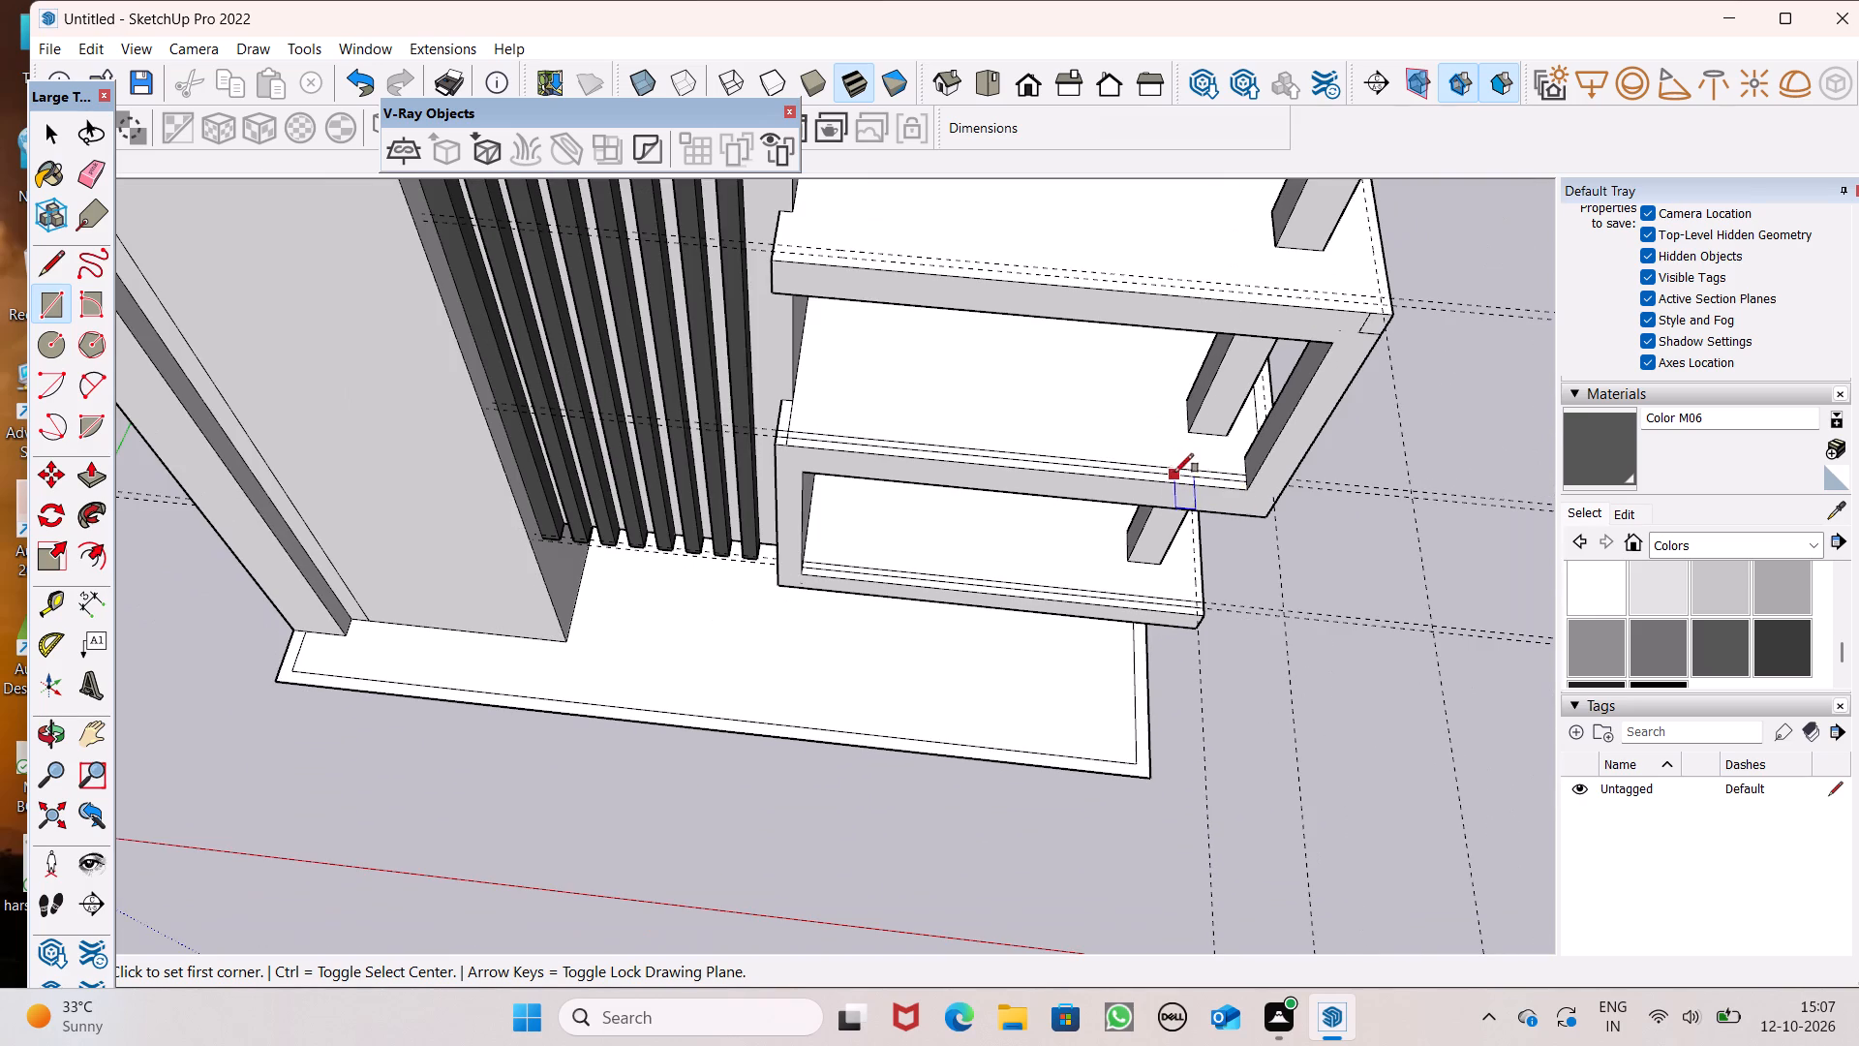
scroll(781, 222, up, 10)
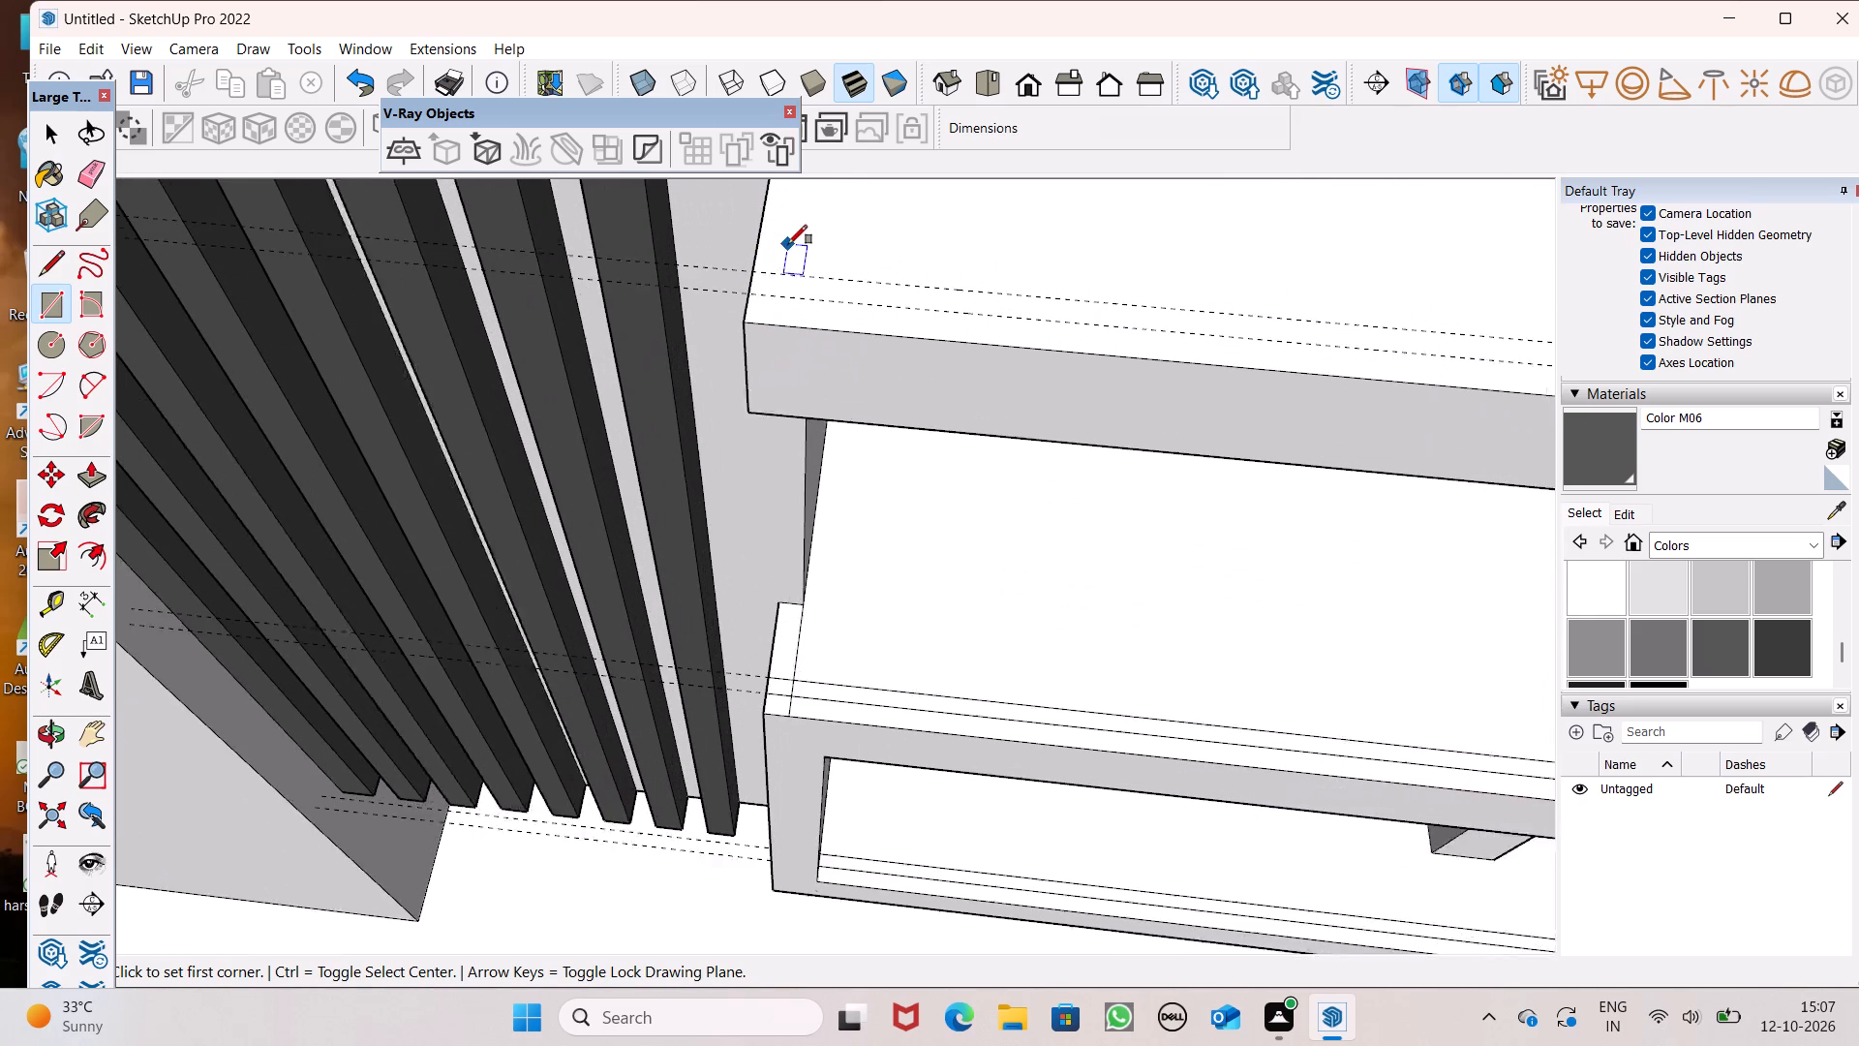
scroll(788, 244, up, 2)
click(754, 274)
scroll(905, 327, down, 6)
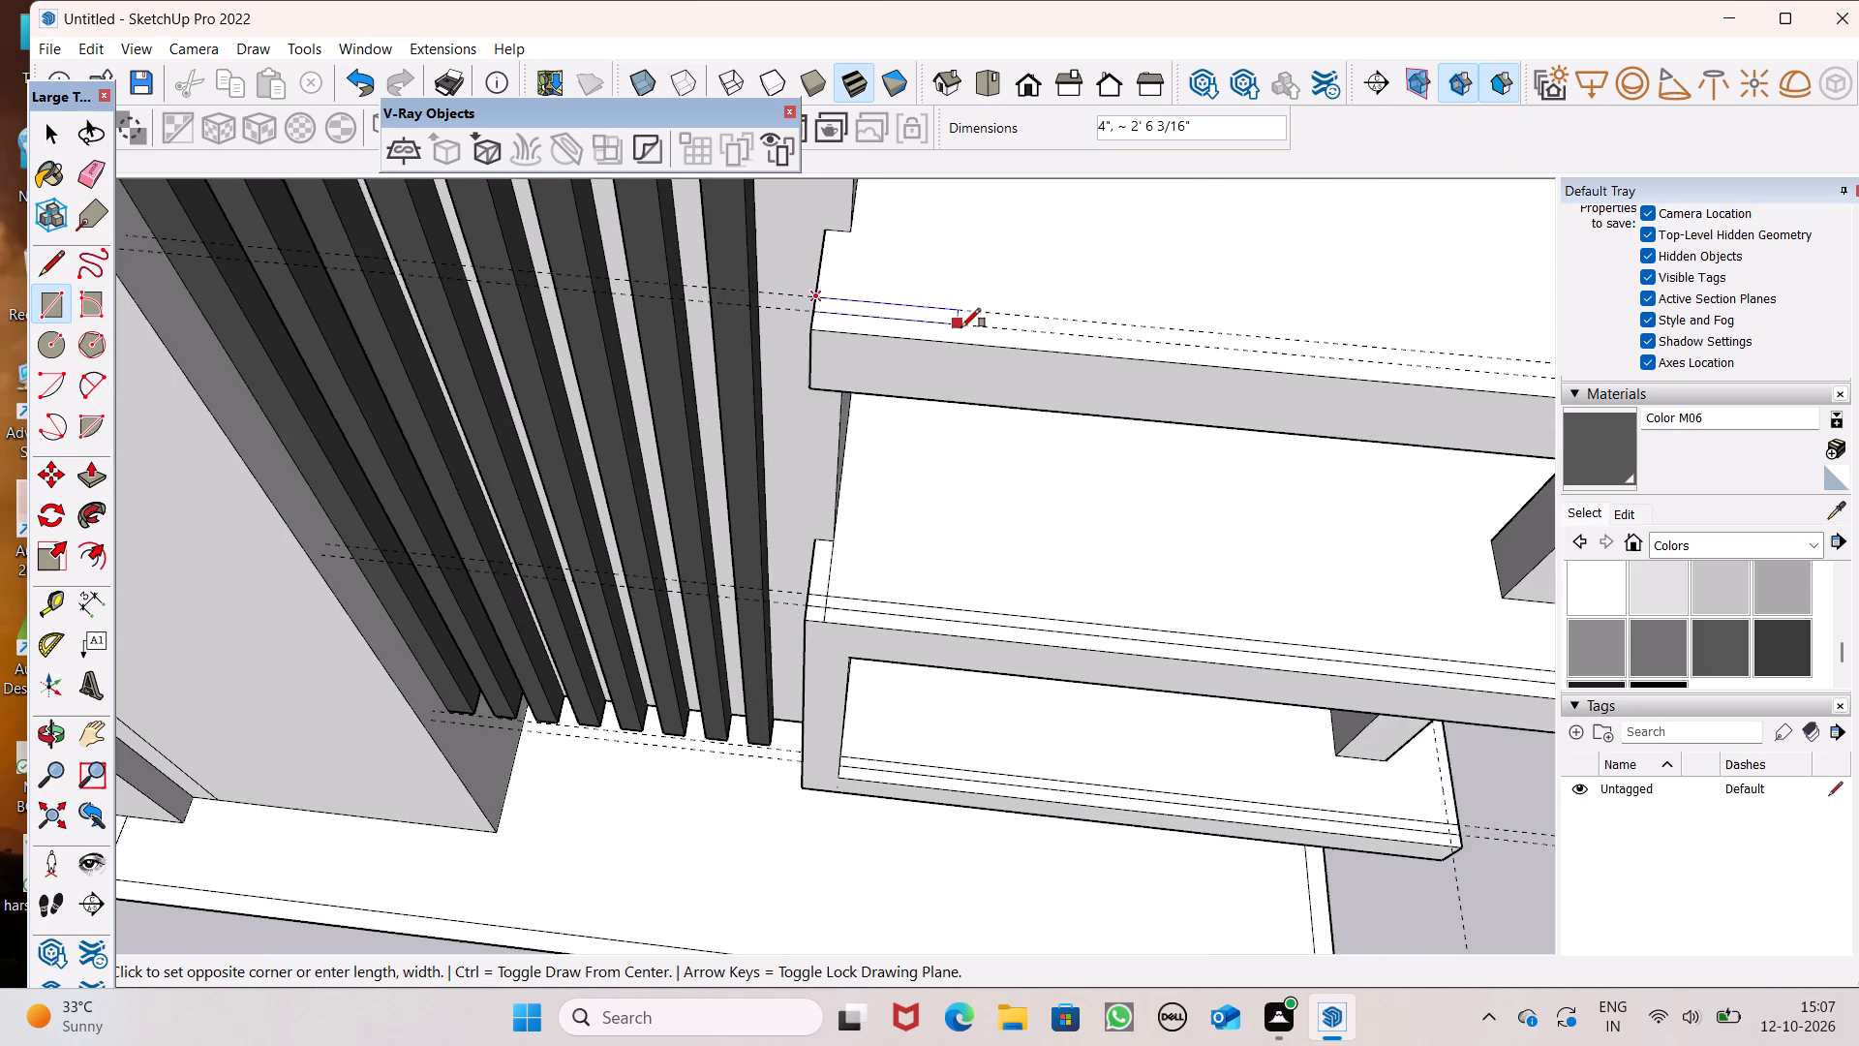
scroll(961, 327, down, 6)
scroll(1038, 357, down, 7)
scroll(1299, 358, up, 6)
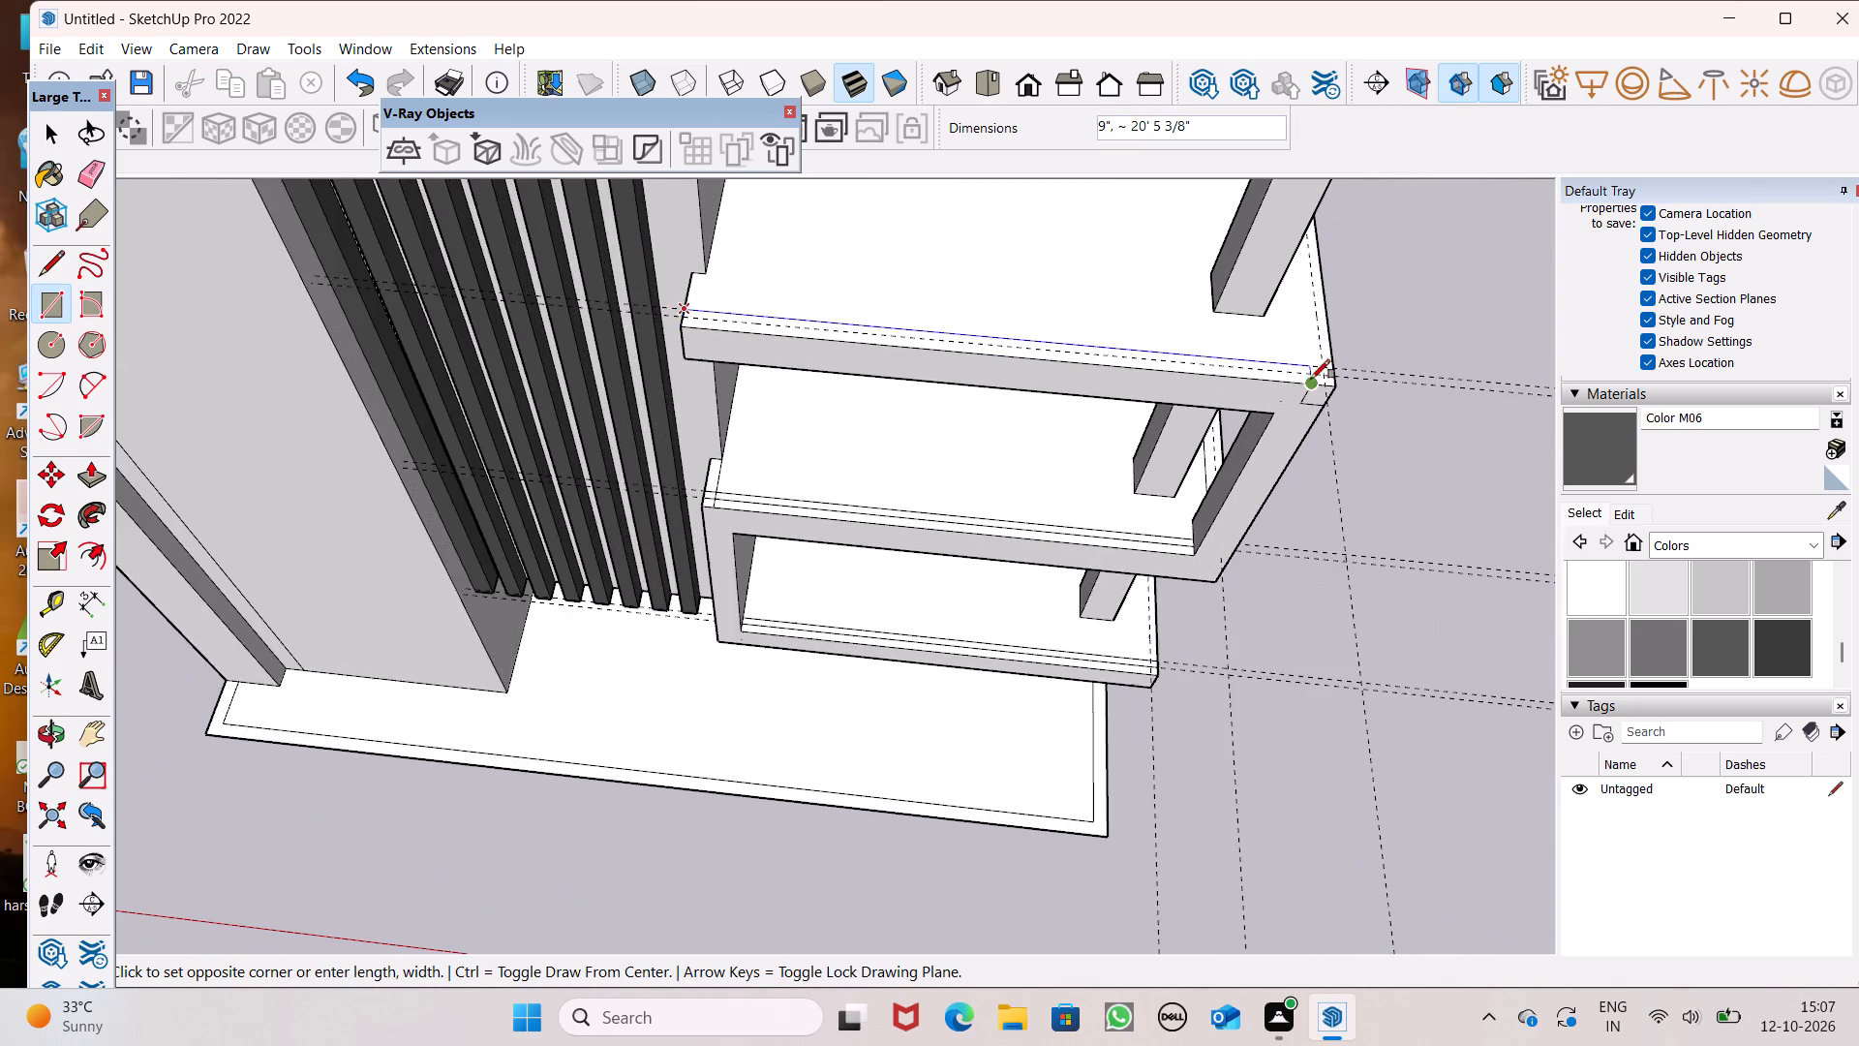
scroll(1322, 380, up, 20)
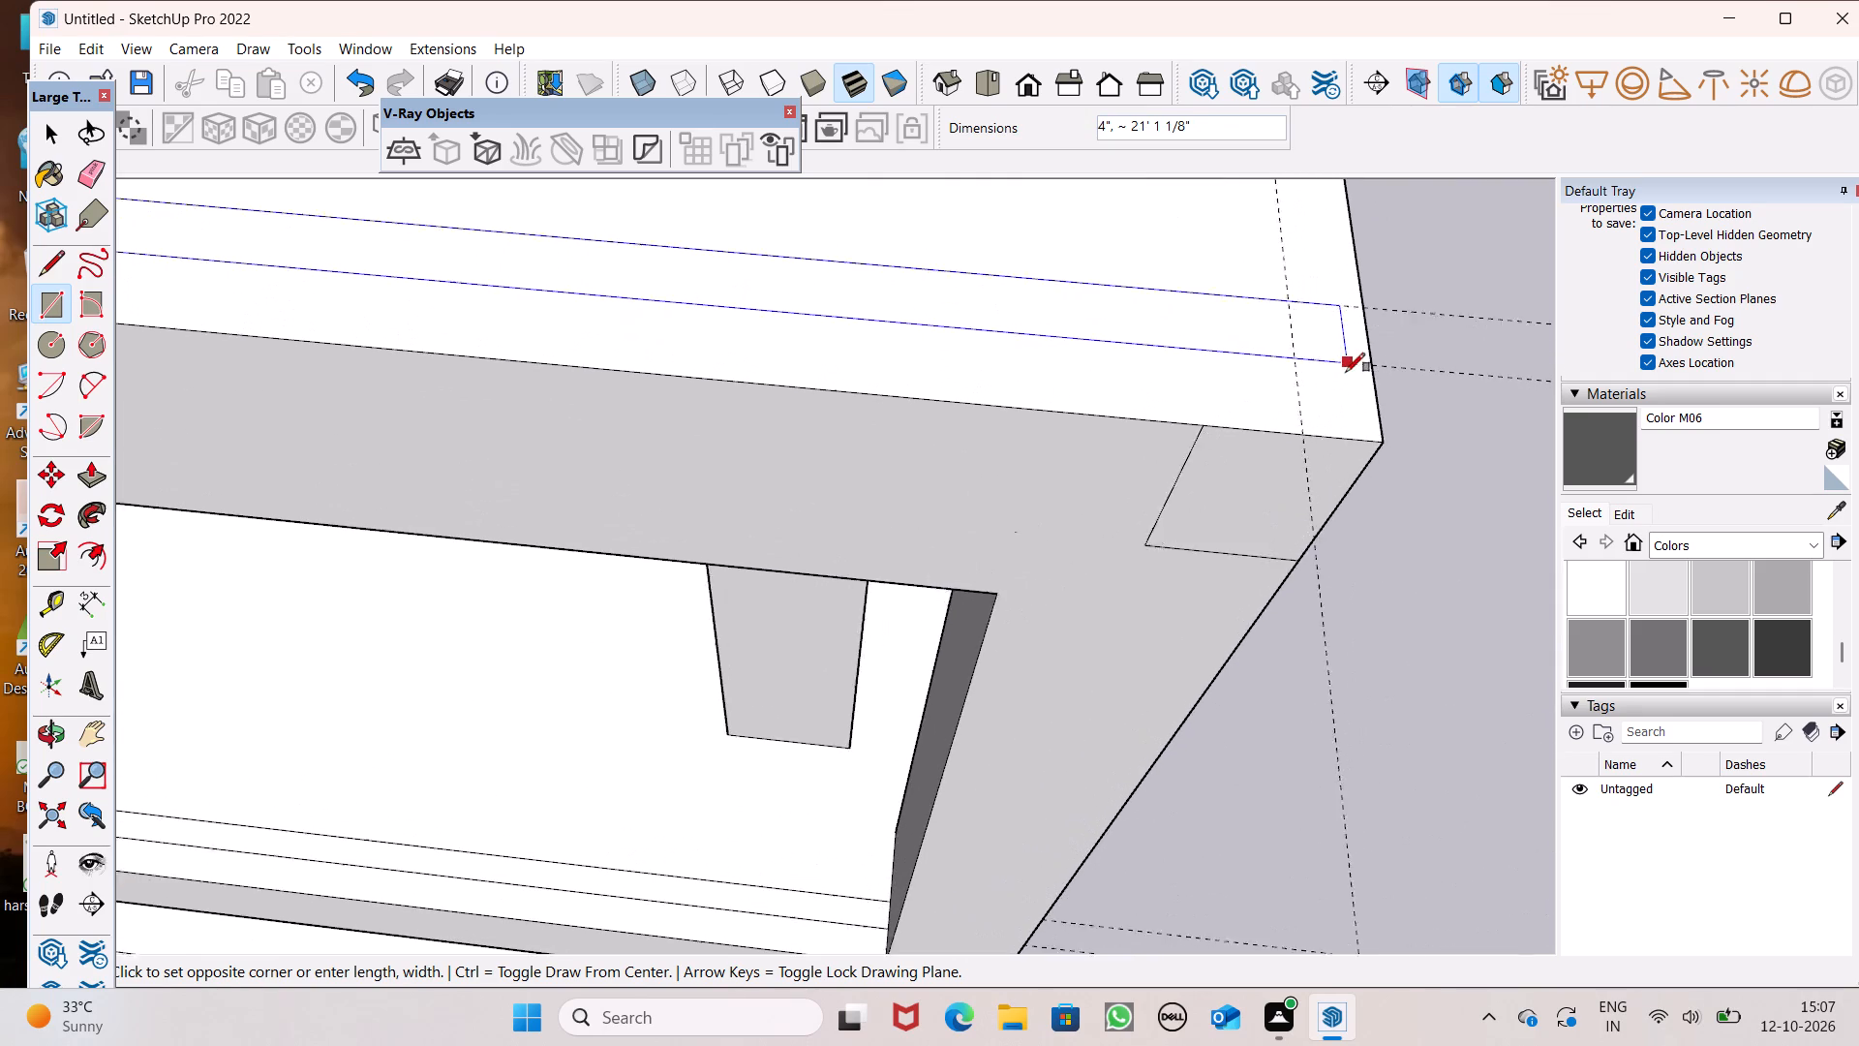
scroll(1346, 372, up, 3)
click(1375, 365)
Draw a line about 2' long on the third balcony's floor from the wall corner beside the slats to the strip's front line.
scroll(1285, 327, down, 6)
scroll(1274, 463, down, 3)
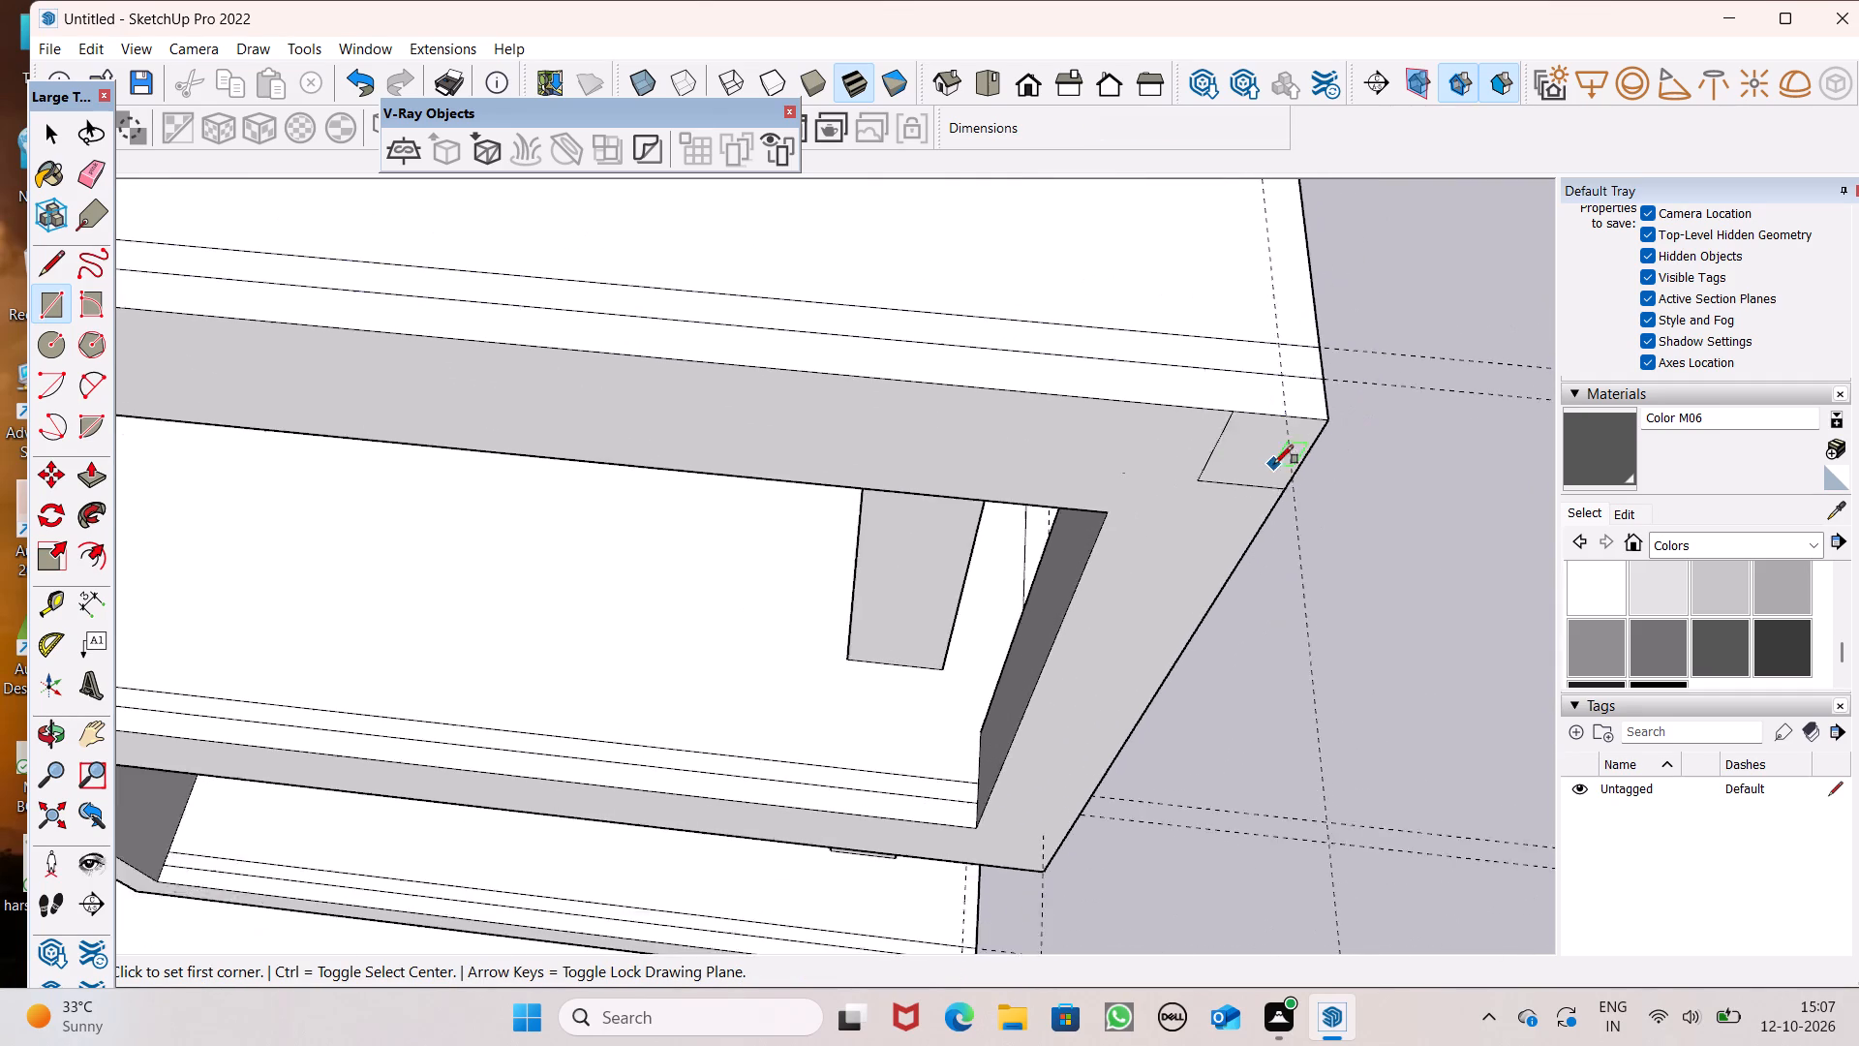
scroll(1274, 464, down, 20)
scroll(919, 336, up, 5)
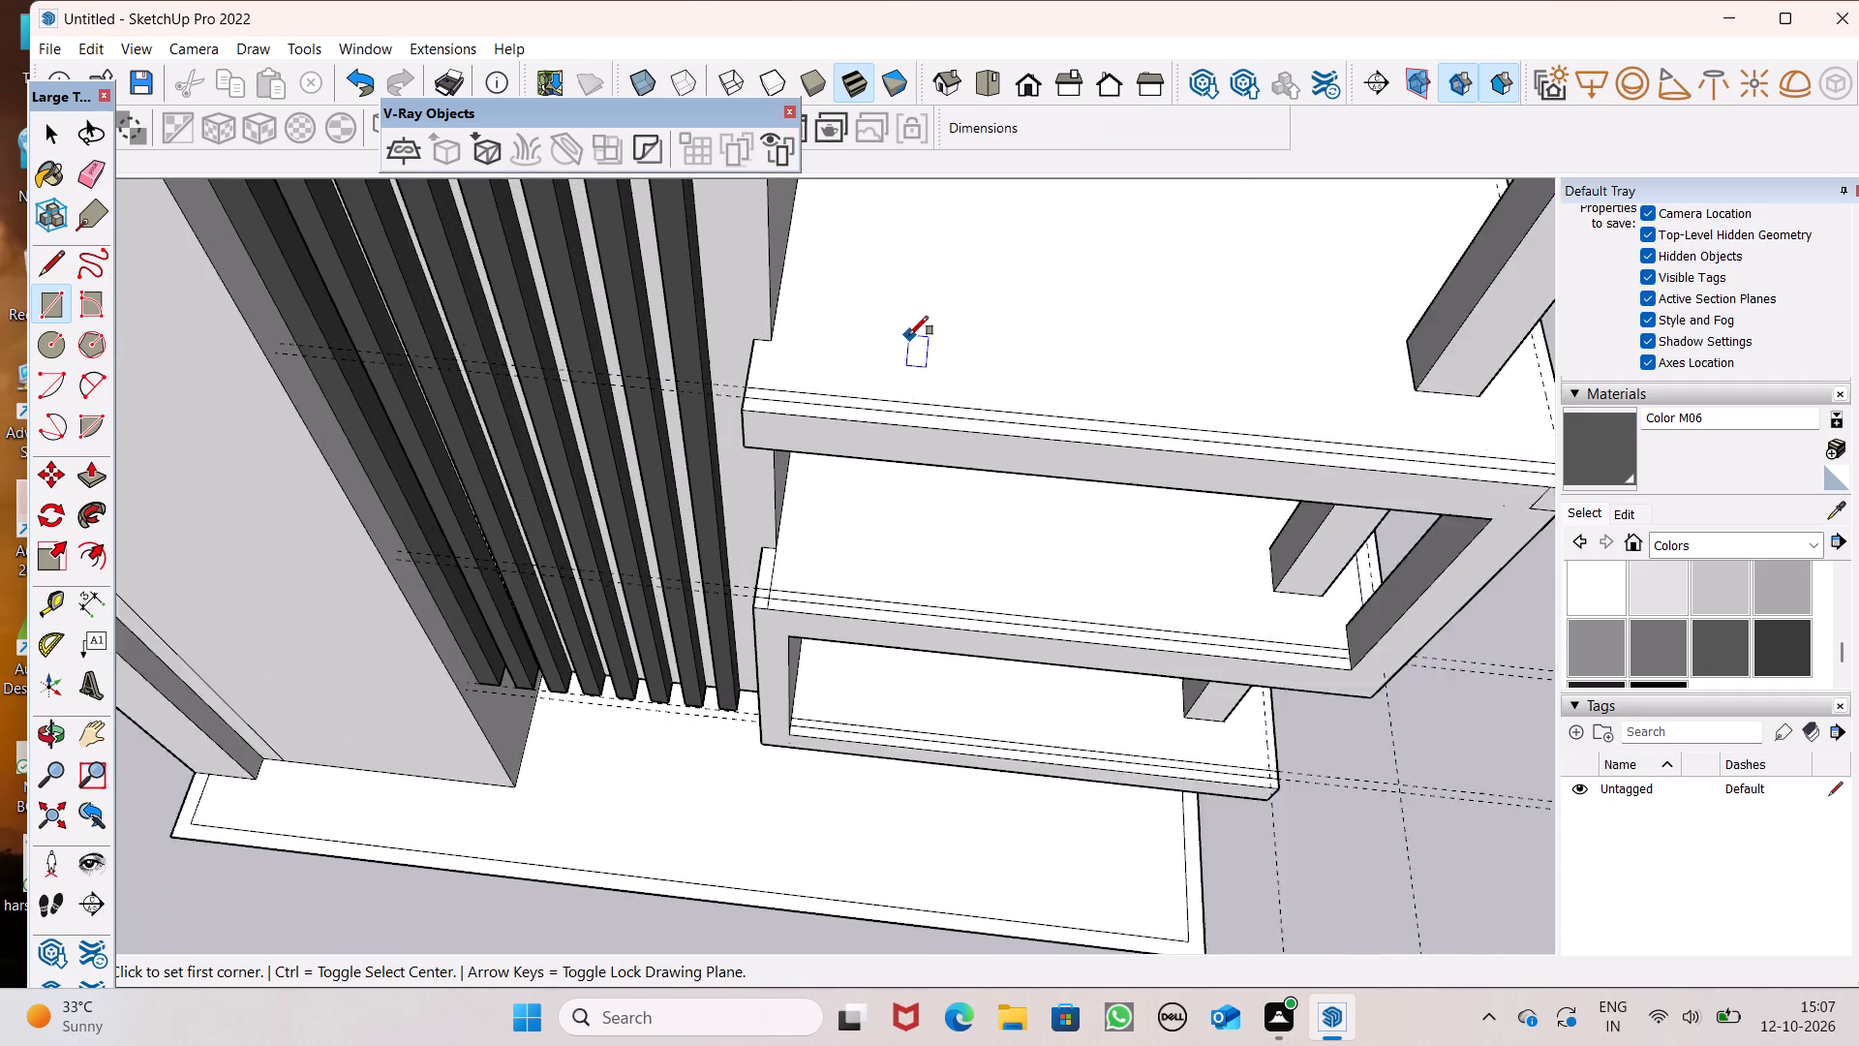
scroll(909, 335, up, 2)
middle_drag(827, 406, 825, 483)
scroll(825, 481, up, 8)
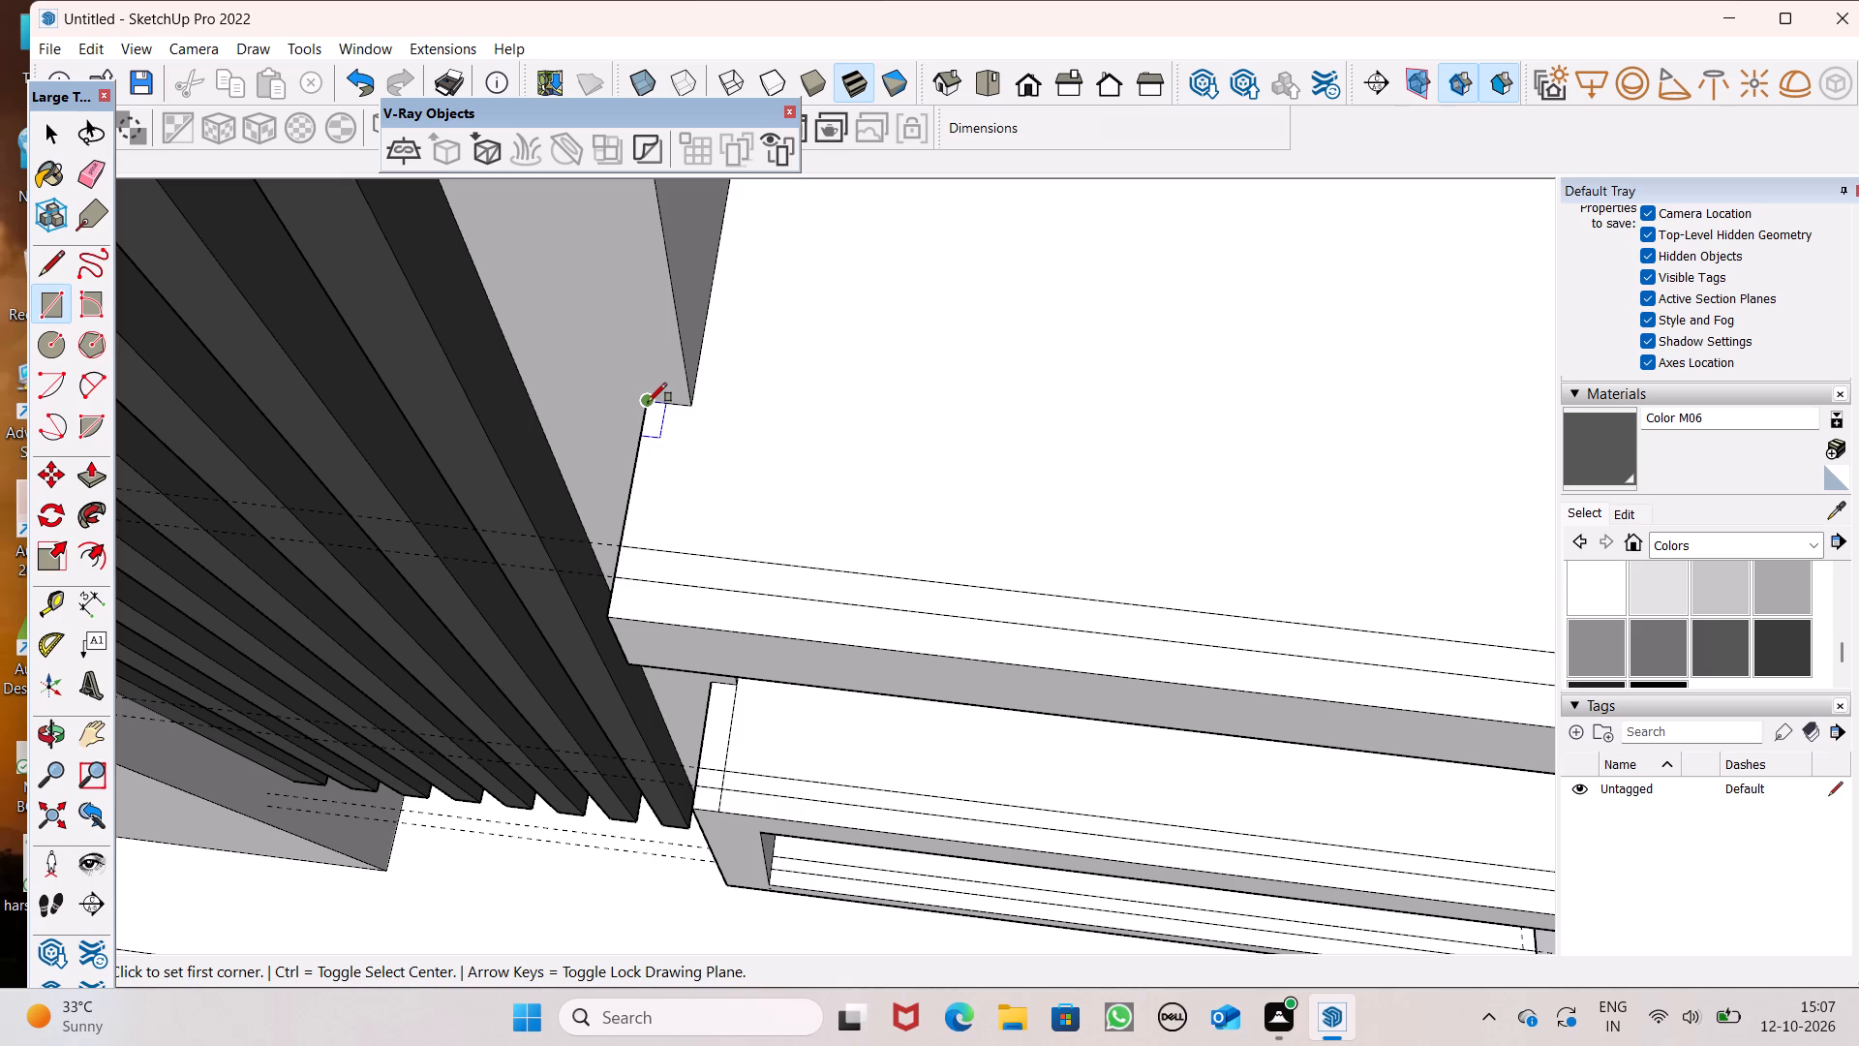
click(50, 265)
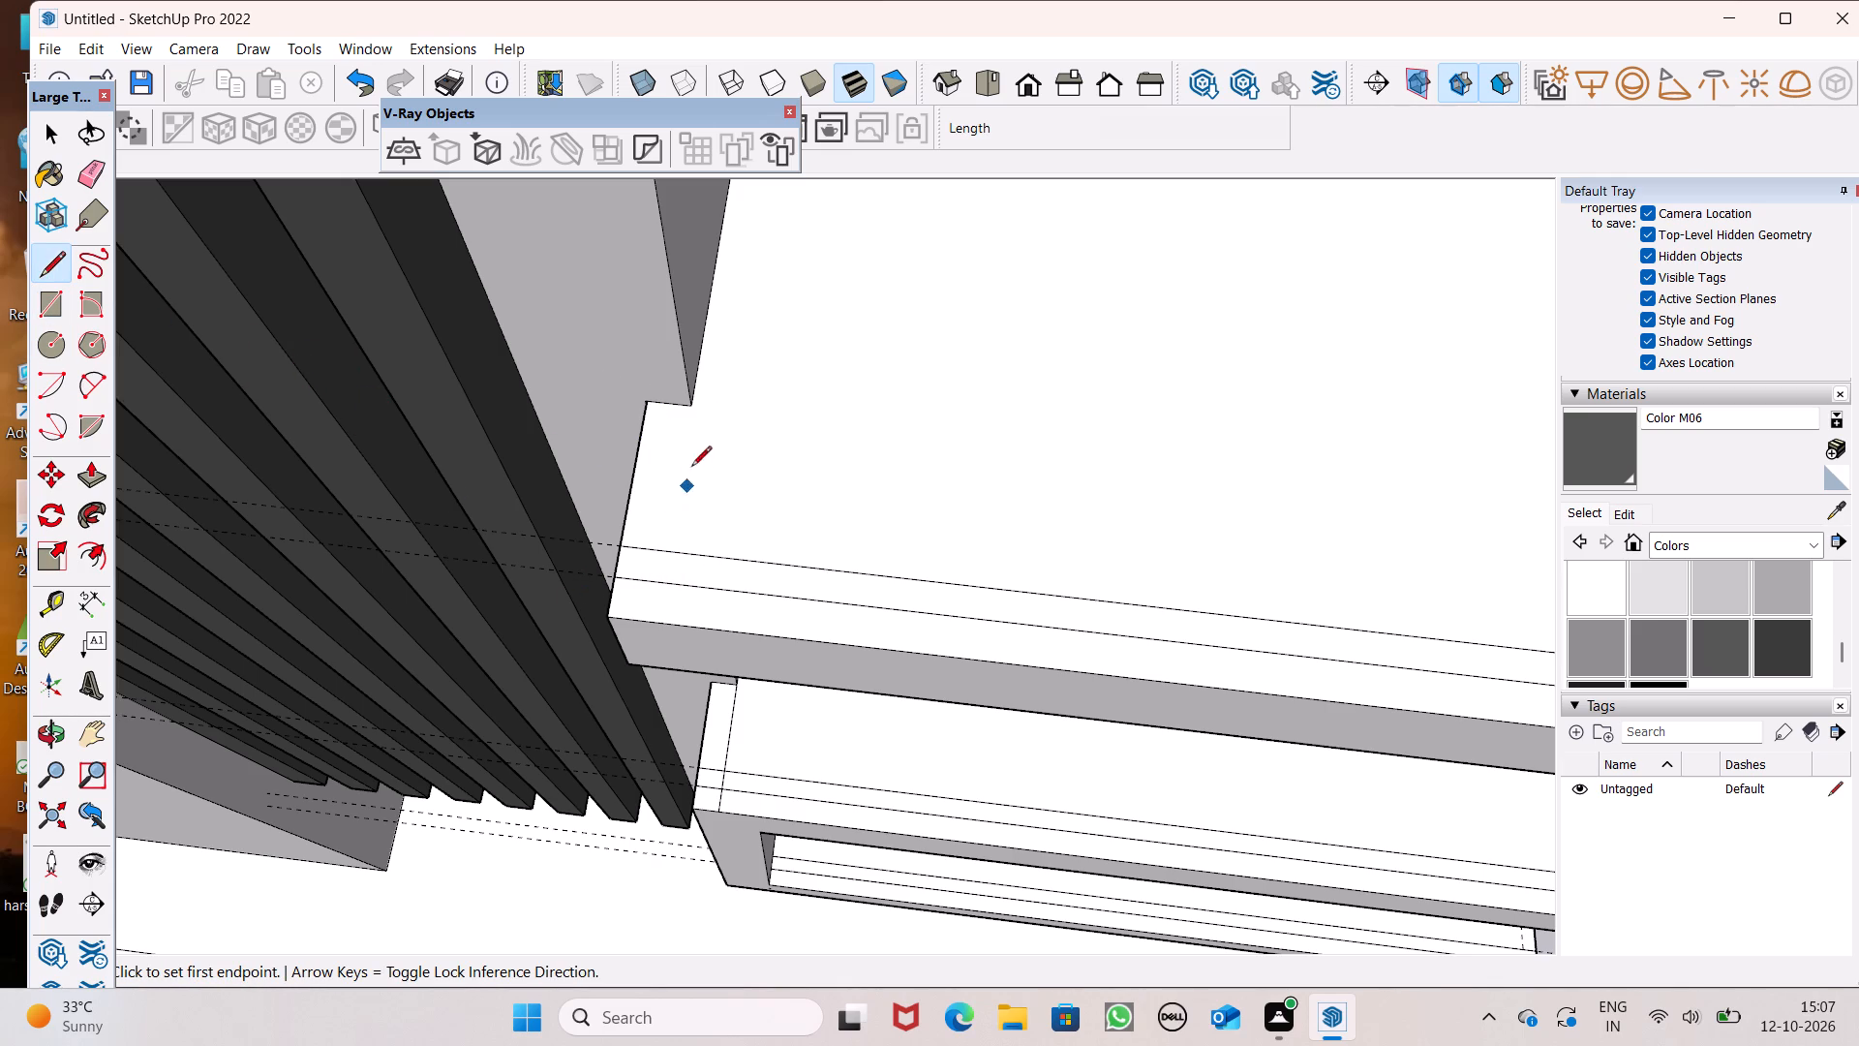
click(690, 412)
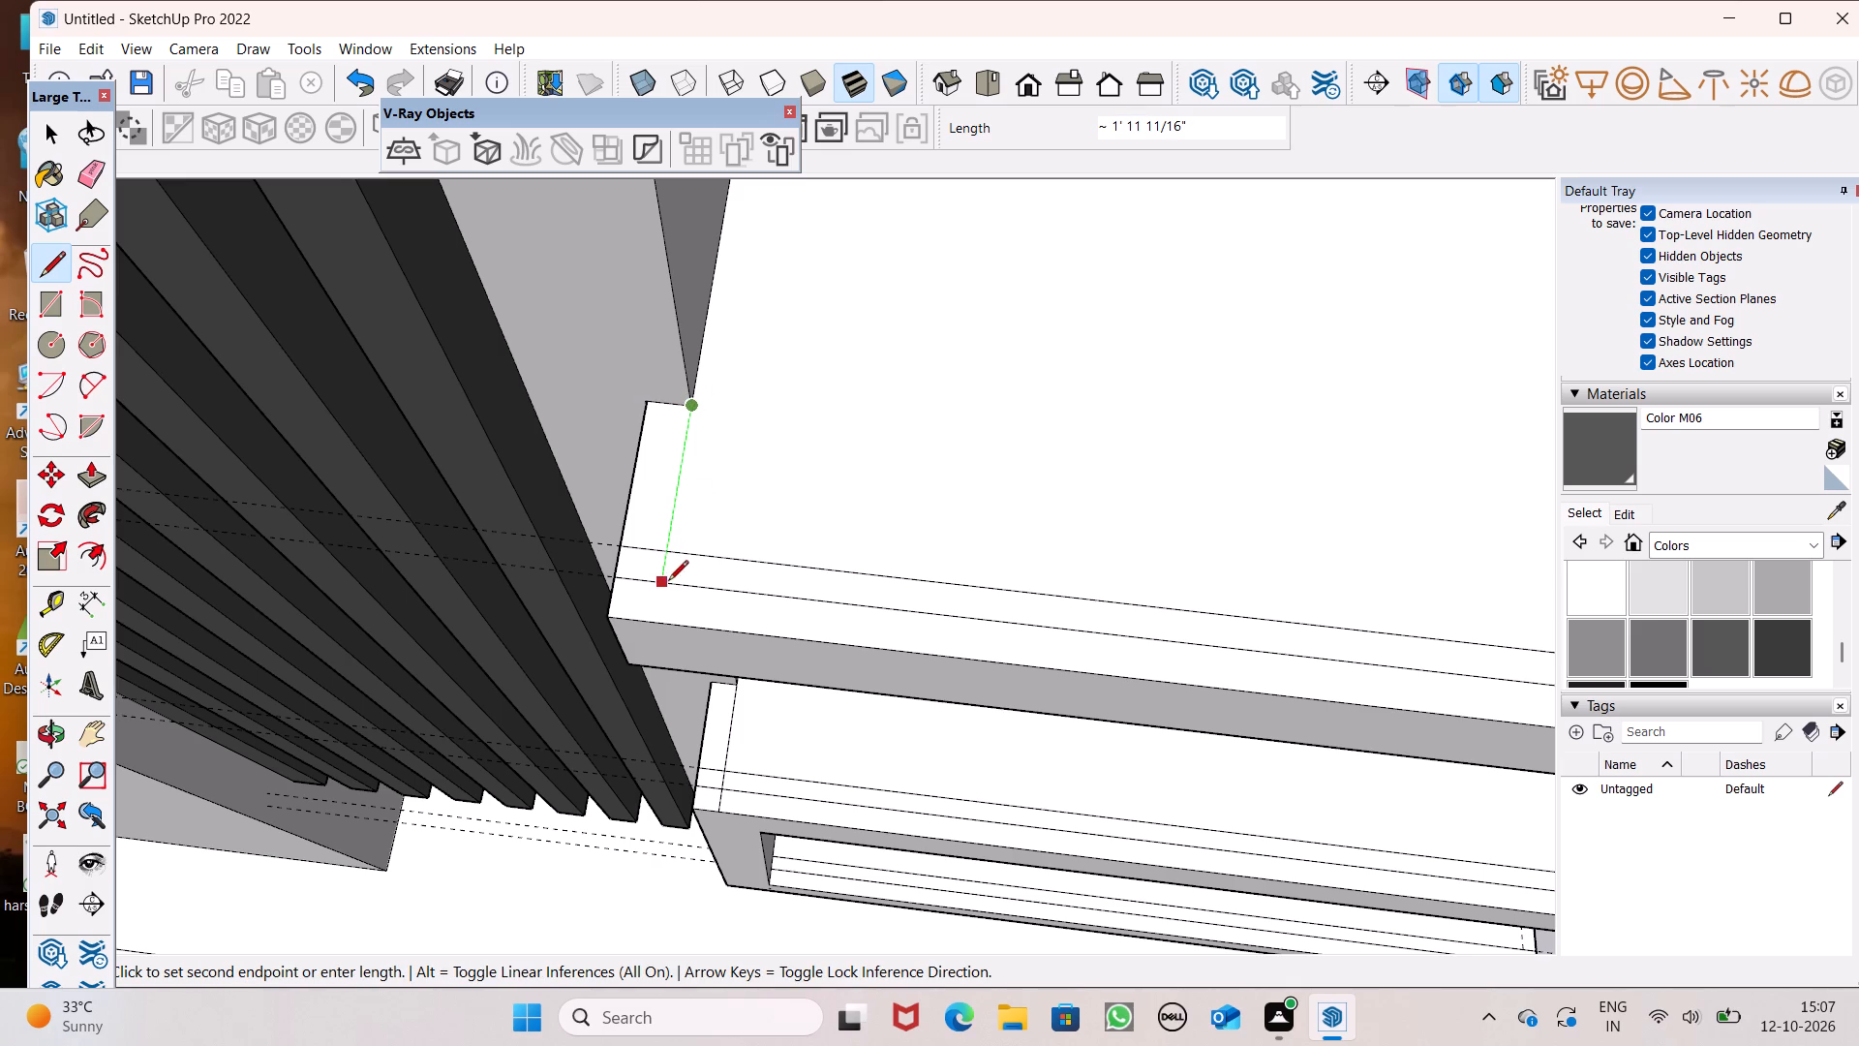
click(668, 582)
Erase all the construction guides running along the fronts and sides of the three balconies.
scroll(789, 412, down, 8)
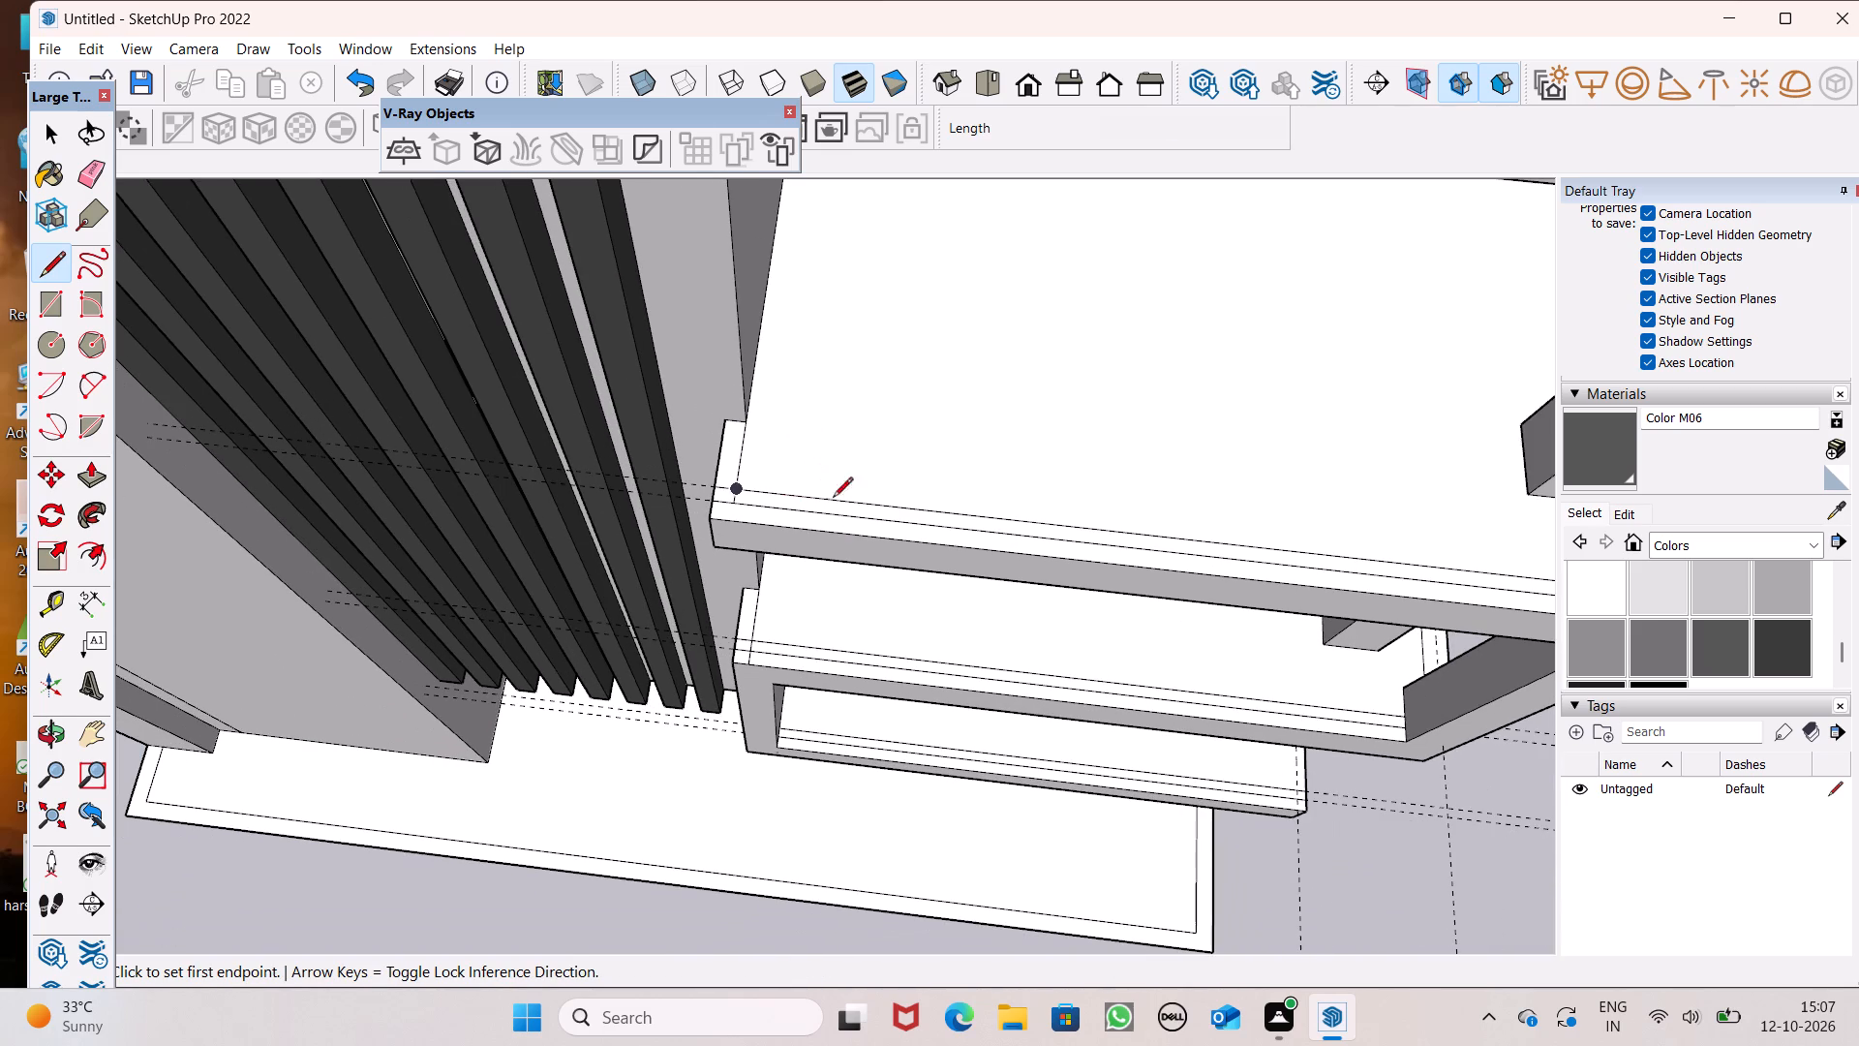
scroll(792, 669, up, 8)
scroll(798, 537, down, 7)
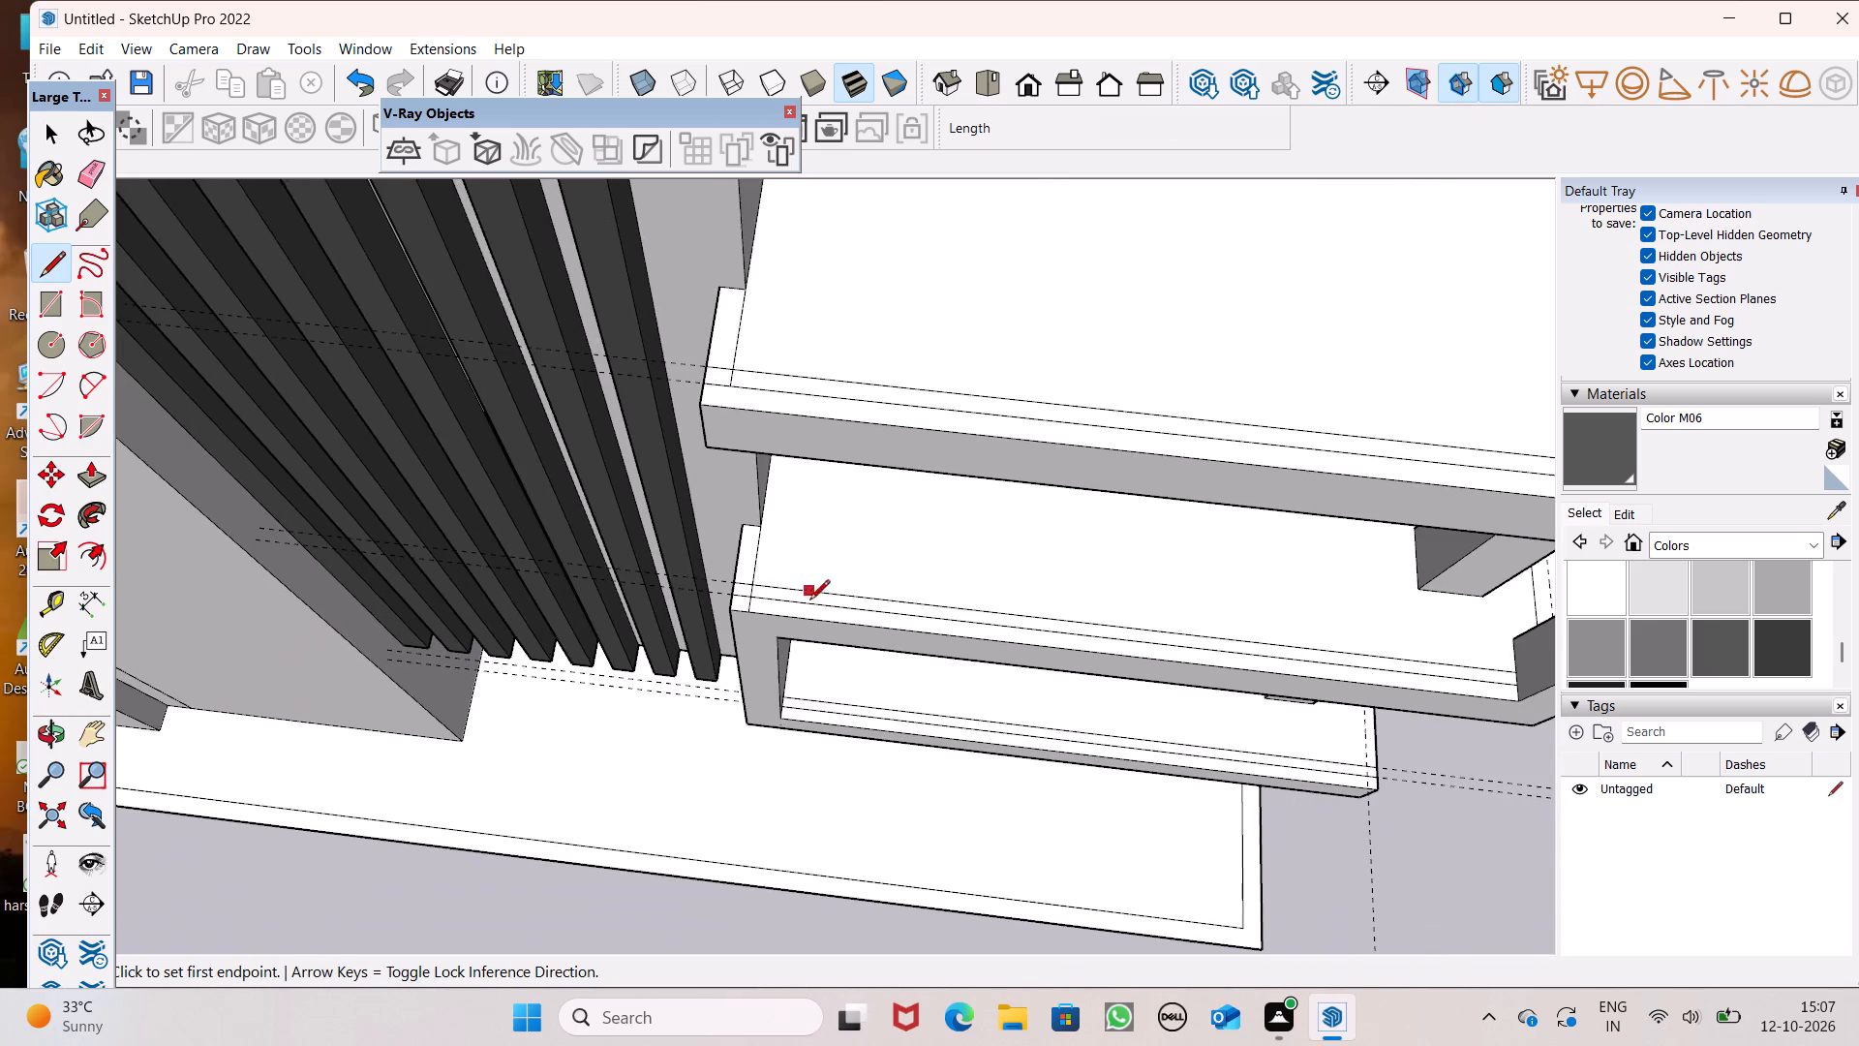
middle_drag(823, 626, 861, 494)
scroll(834, 464, down, 6)
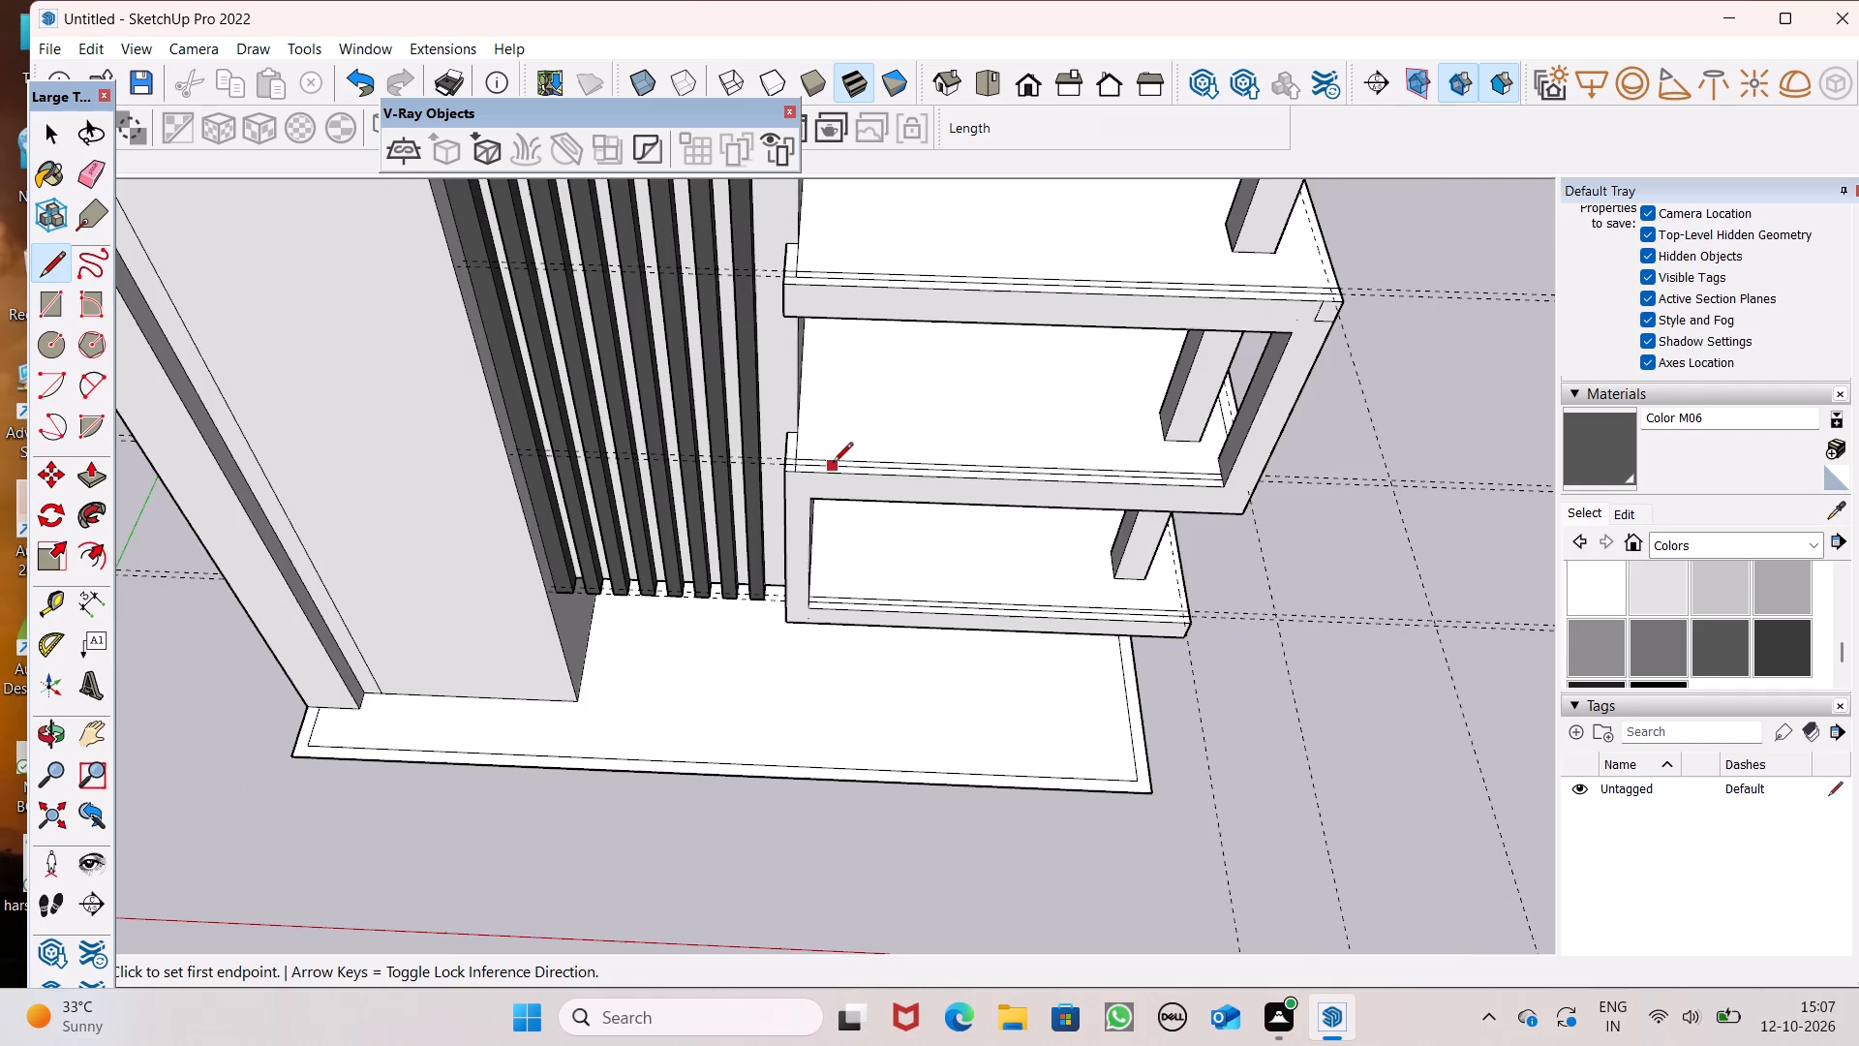
scroll(836, 465, down, 11)
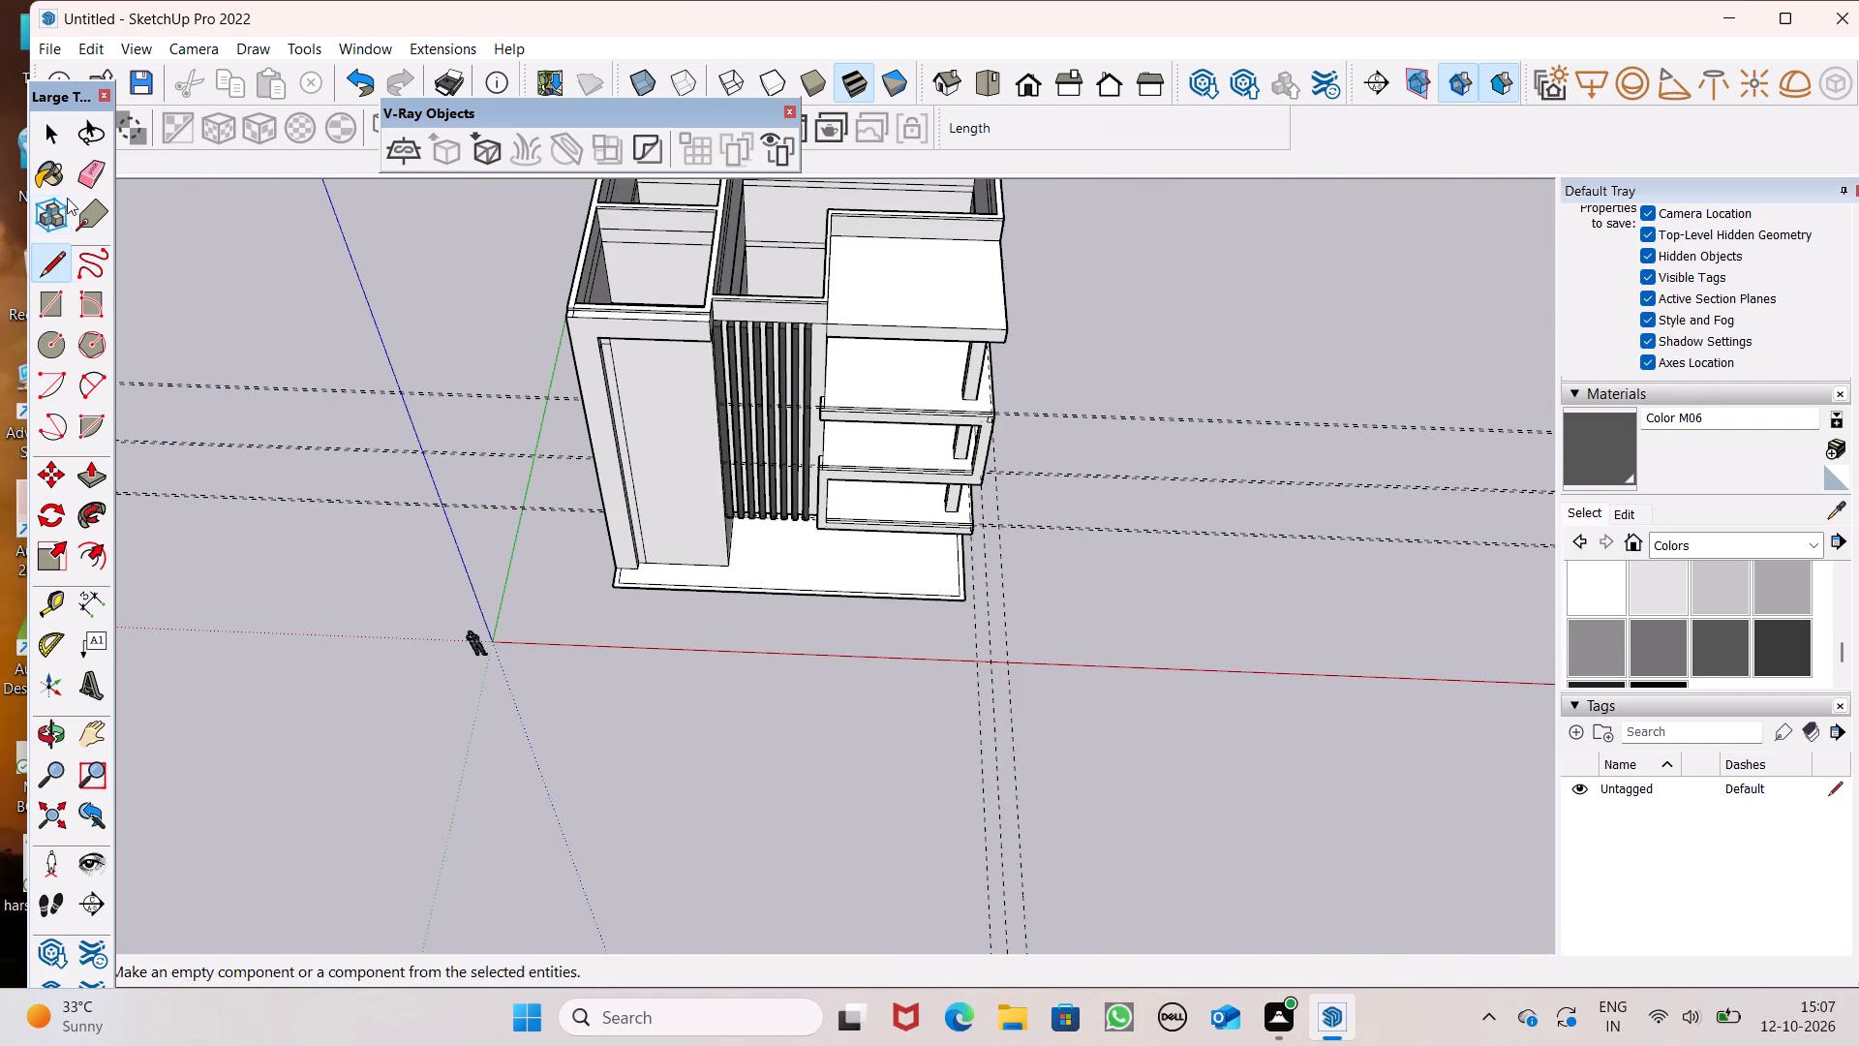
click(101, 180)
drag(313, 376, 320, 505)
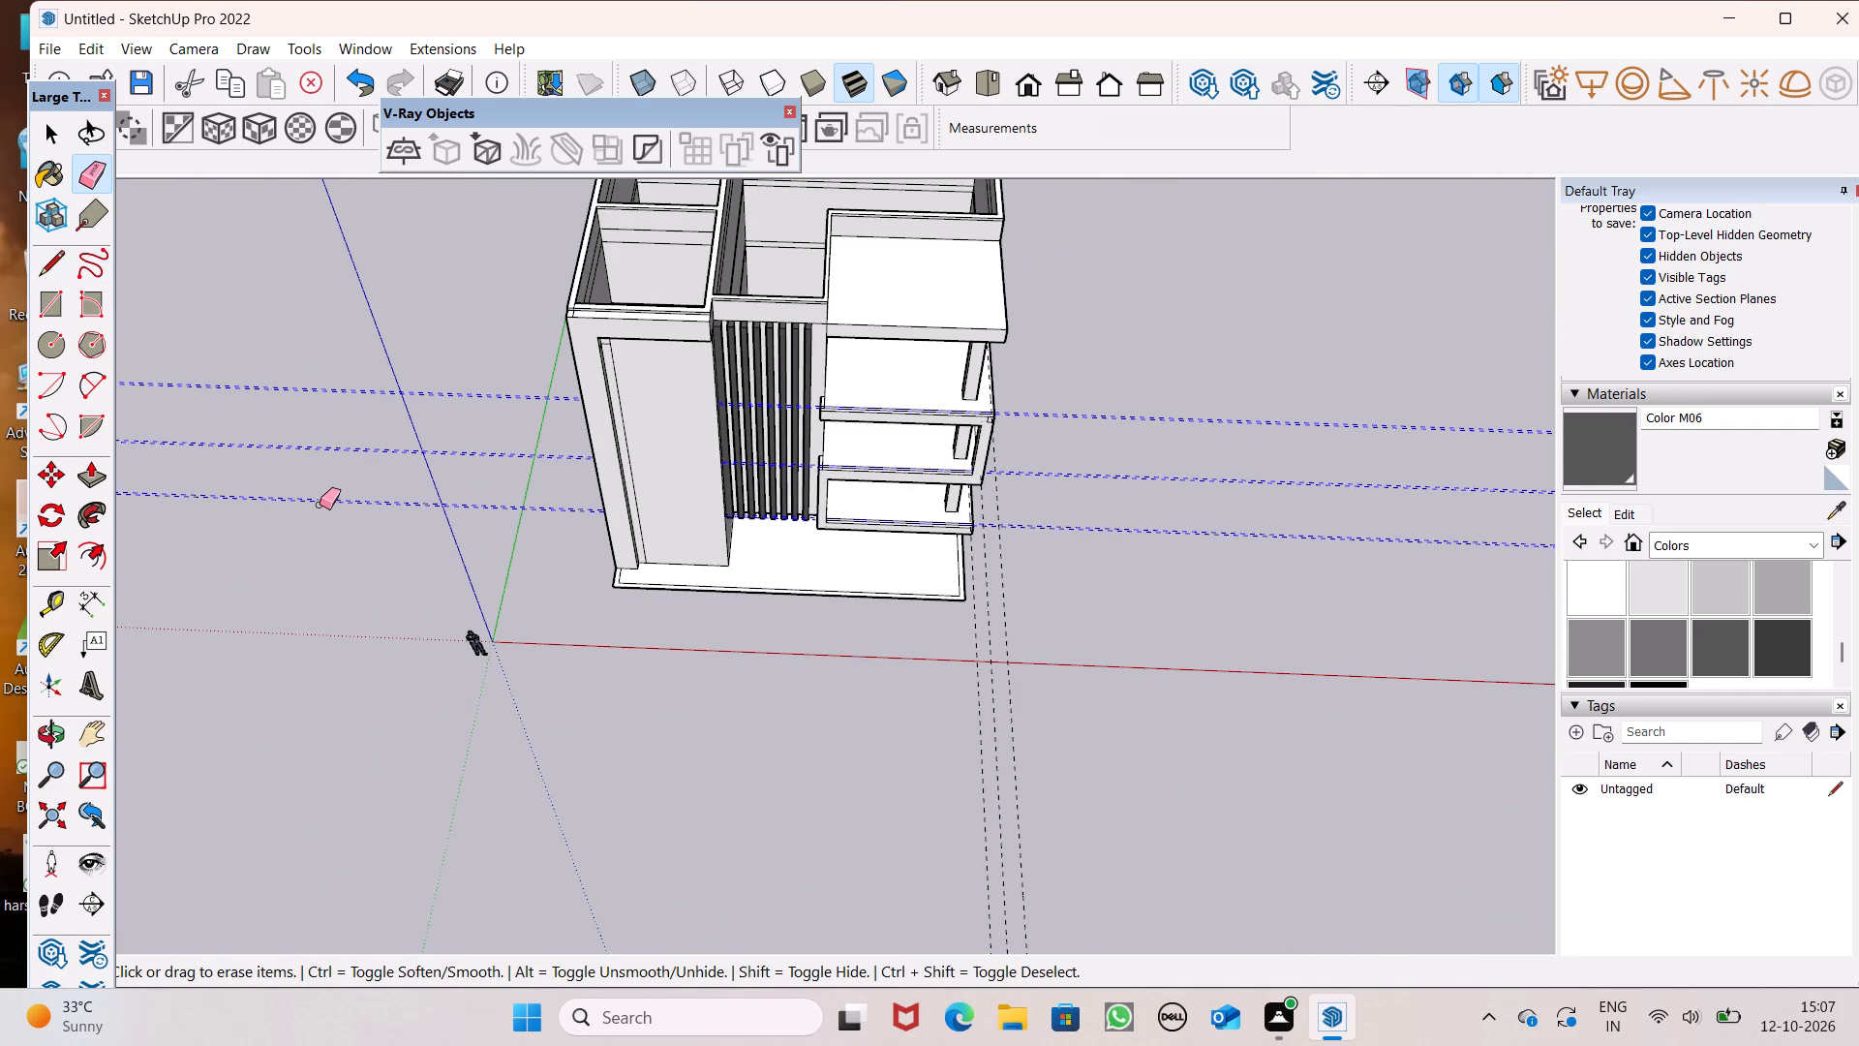
drag(320, 505, 309, 525)
drag(971, 773, 1025, 781)
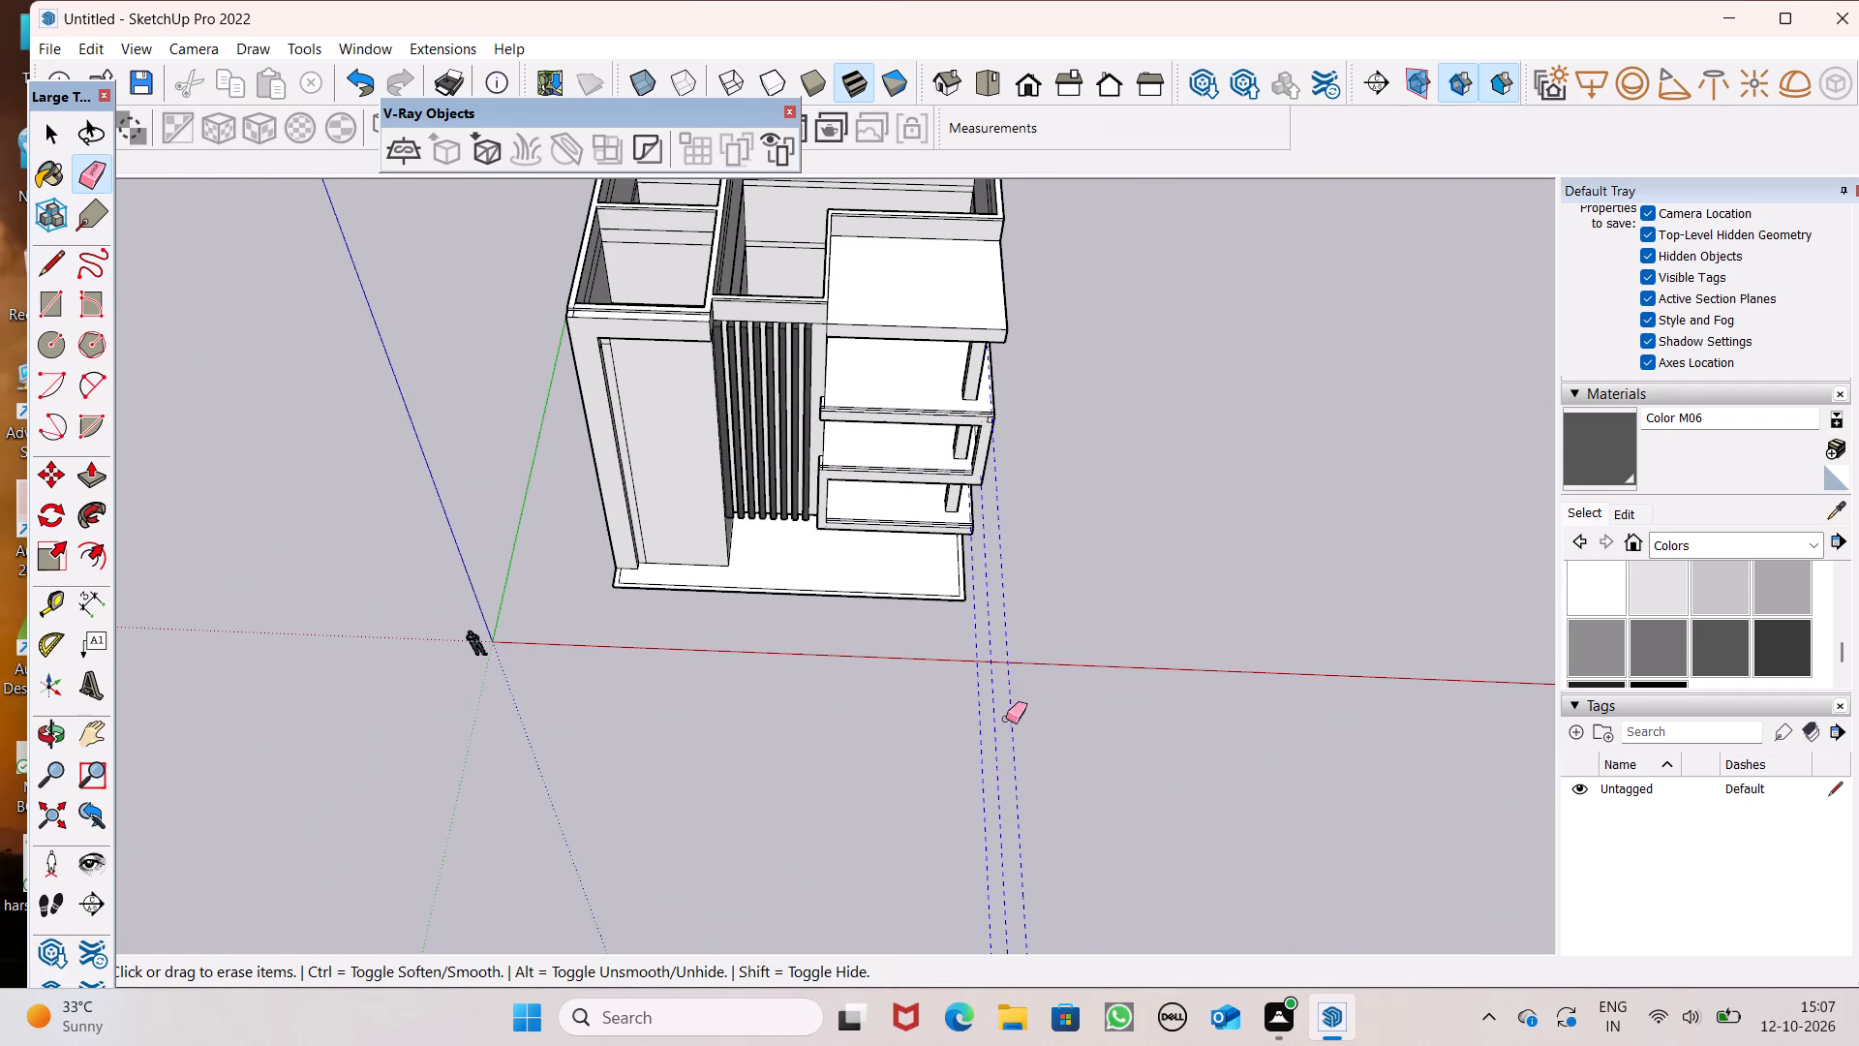
Undo the last guide erasure so the guides along the three balconies' side edges can be reused.
scroll(1001, 708, down, 1)
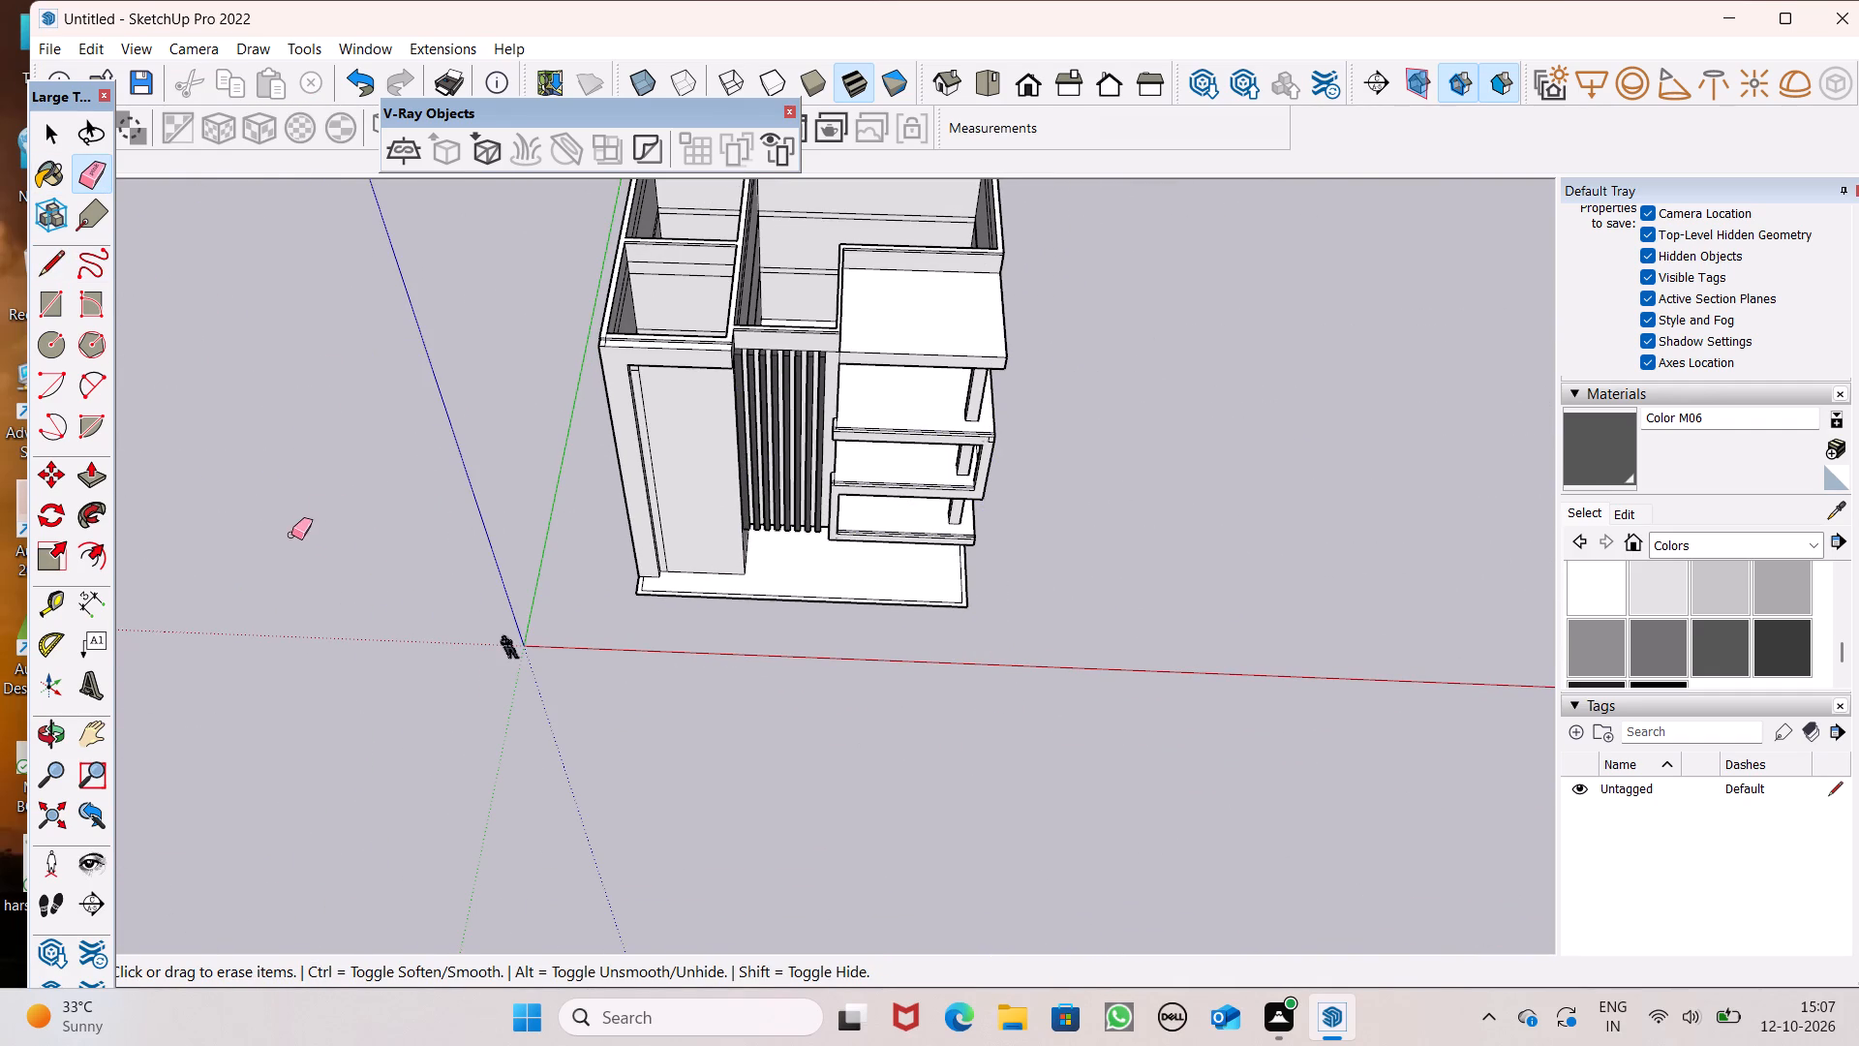
scroll(996, 346, down, 1)
scroll(991, 361, up, 5)
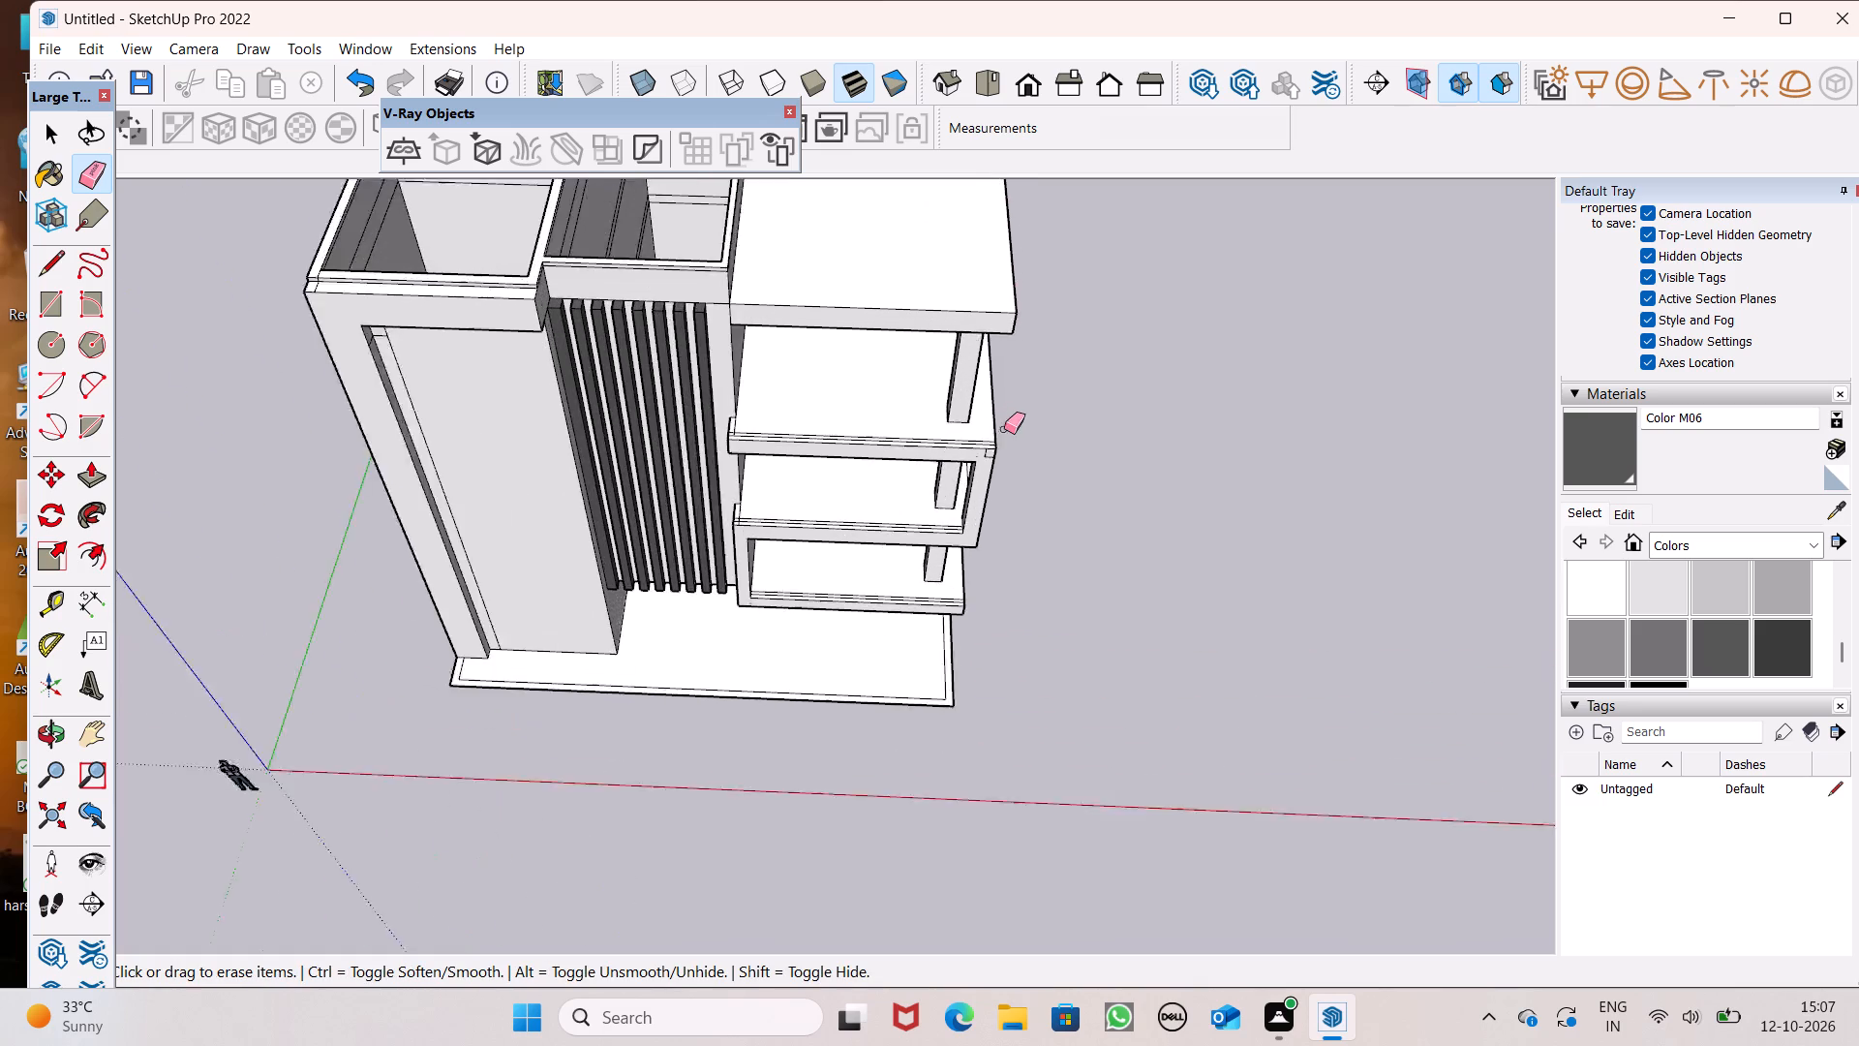
scroll(1004, 429, up, 3)
middle_drag(1008, 454, 296, 453)
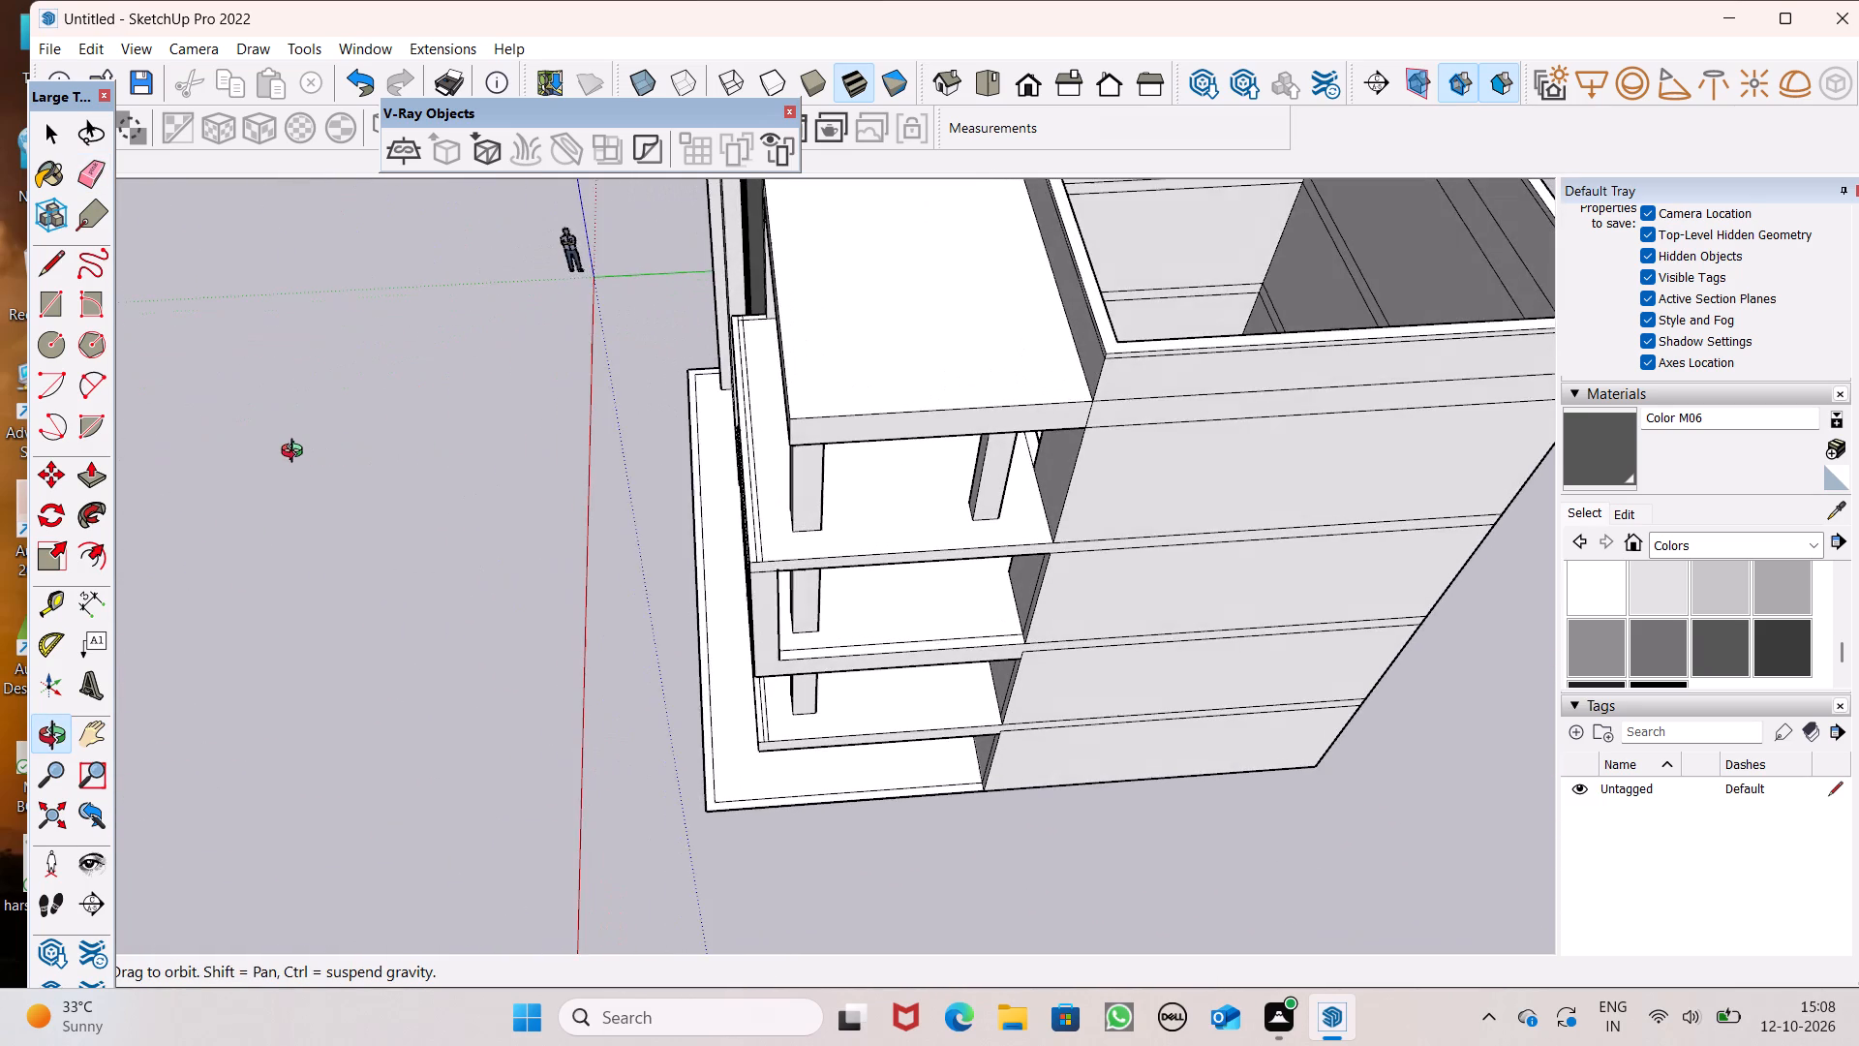
middle_drag(296, 453, 390, 425)
key(ctrl+z)
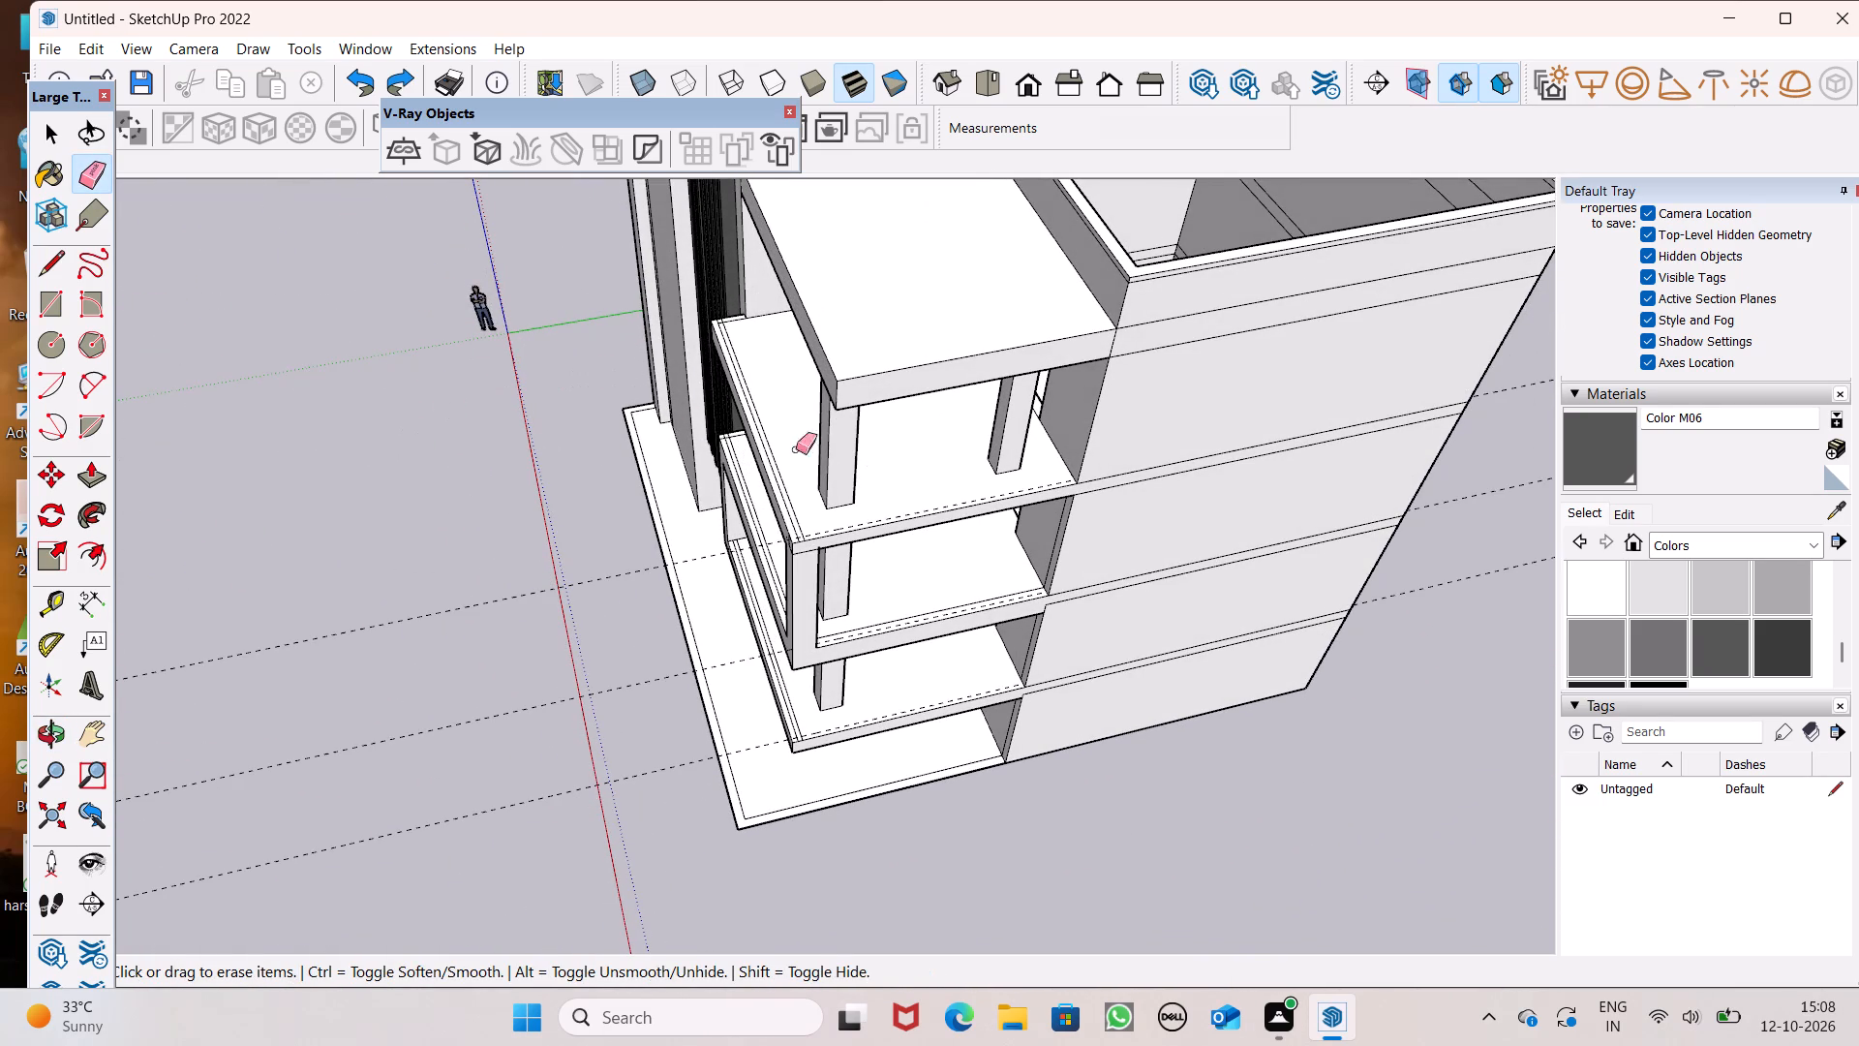
Draw a line about 17' 7" long over the first balcony's side guide, from the front strip's outer line to the back wall.
key(space)
click(46, 266)
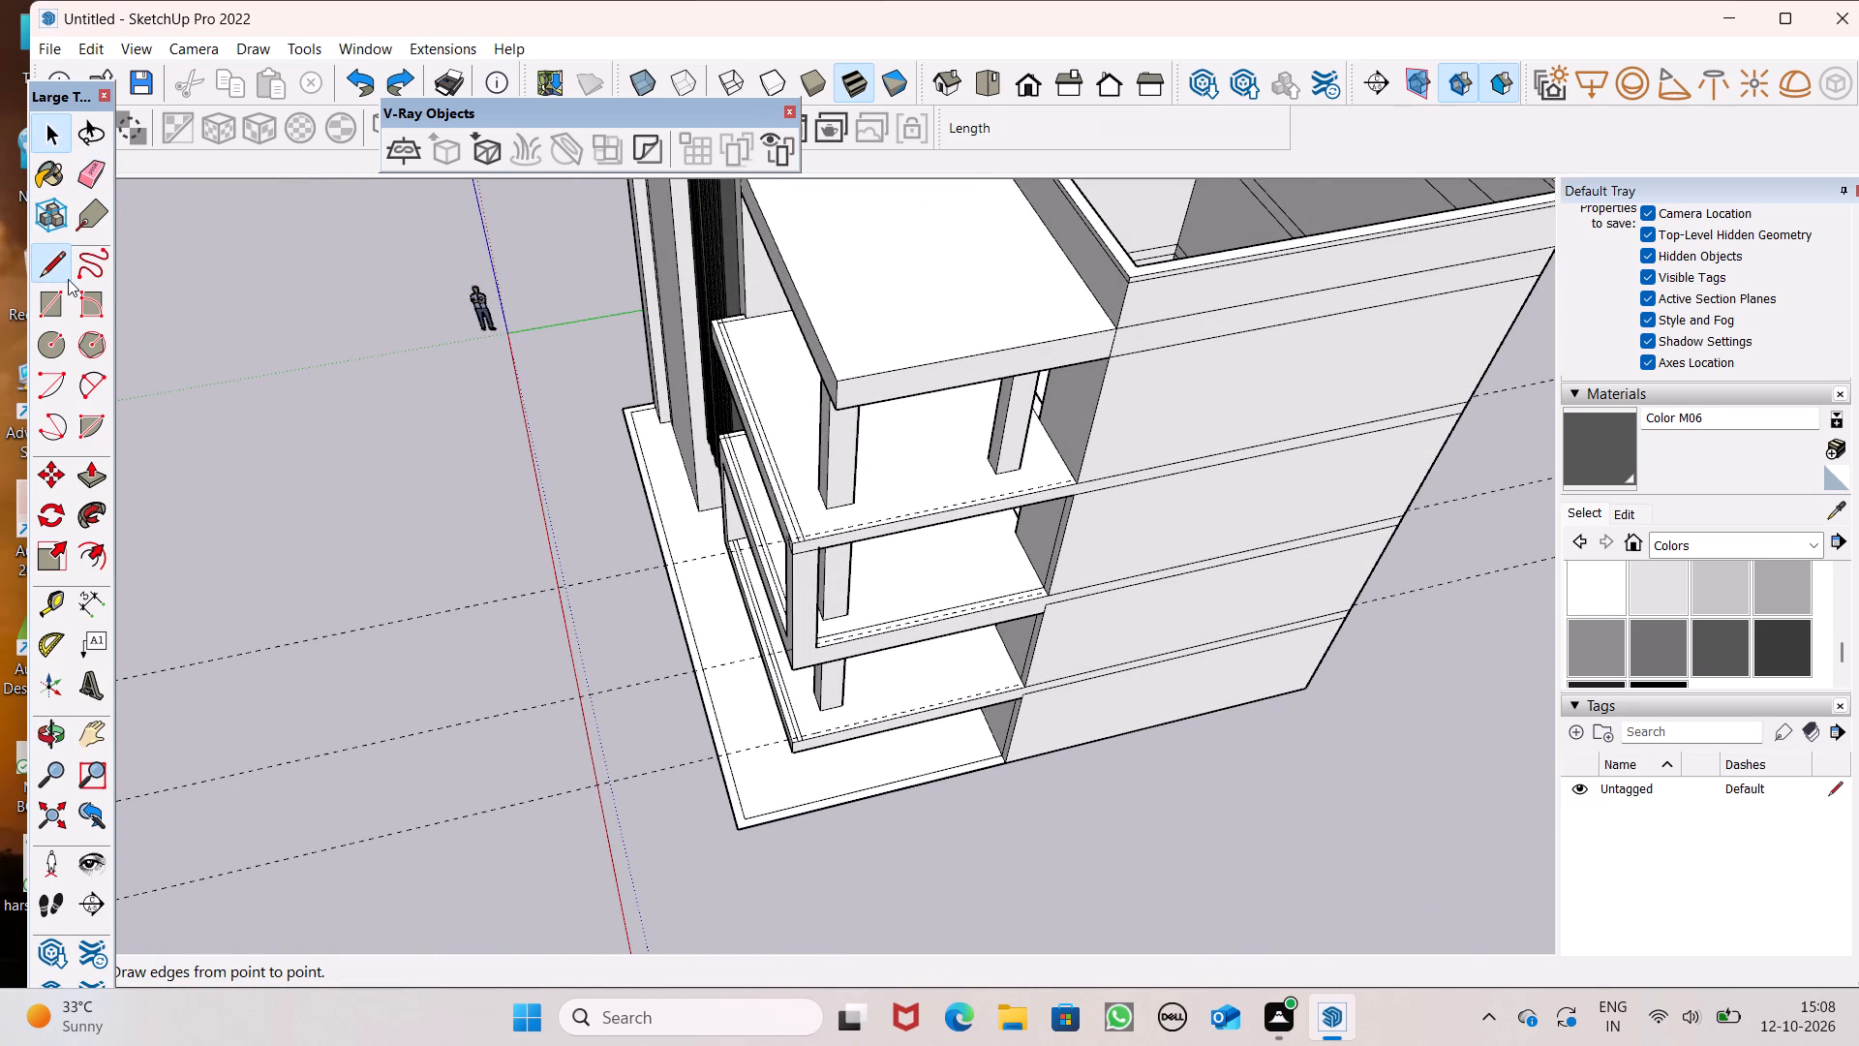
scroll(185, 283, down, 2)
middle_drag(307, 428, 887, 340)
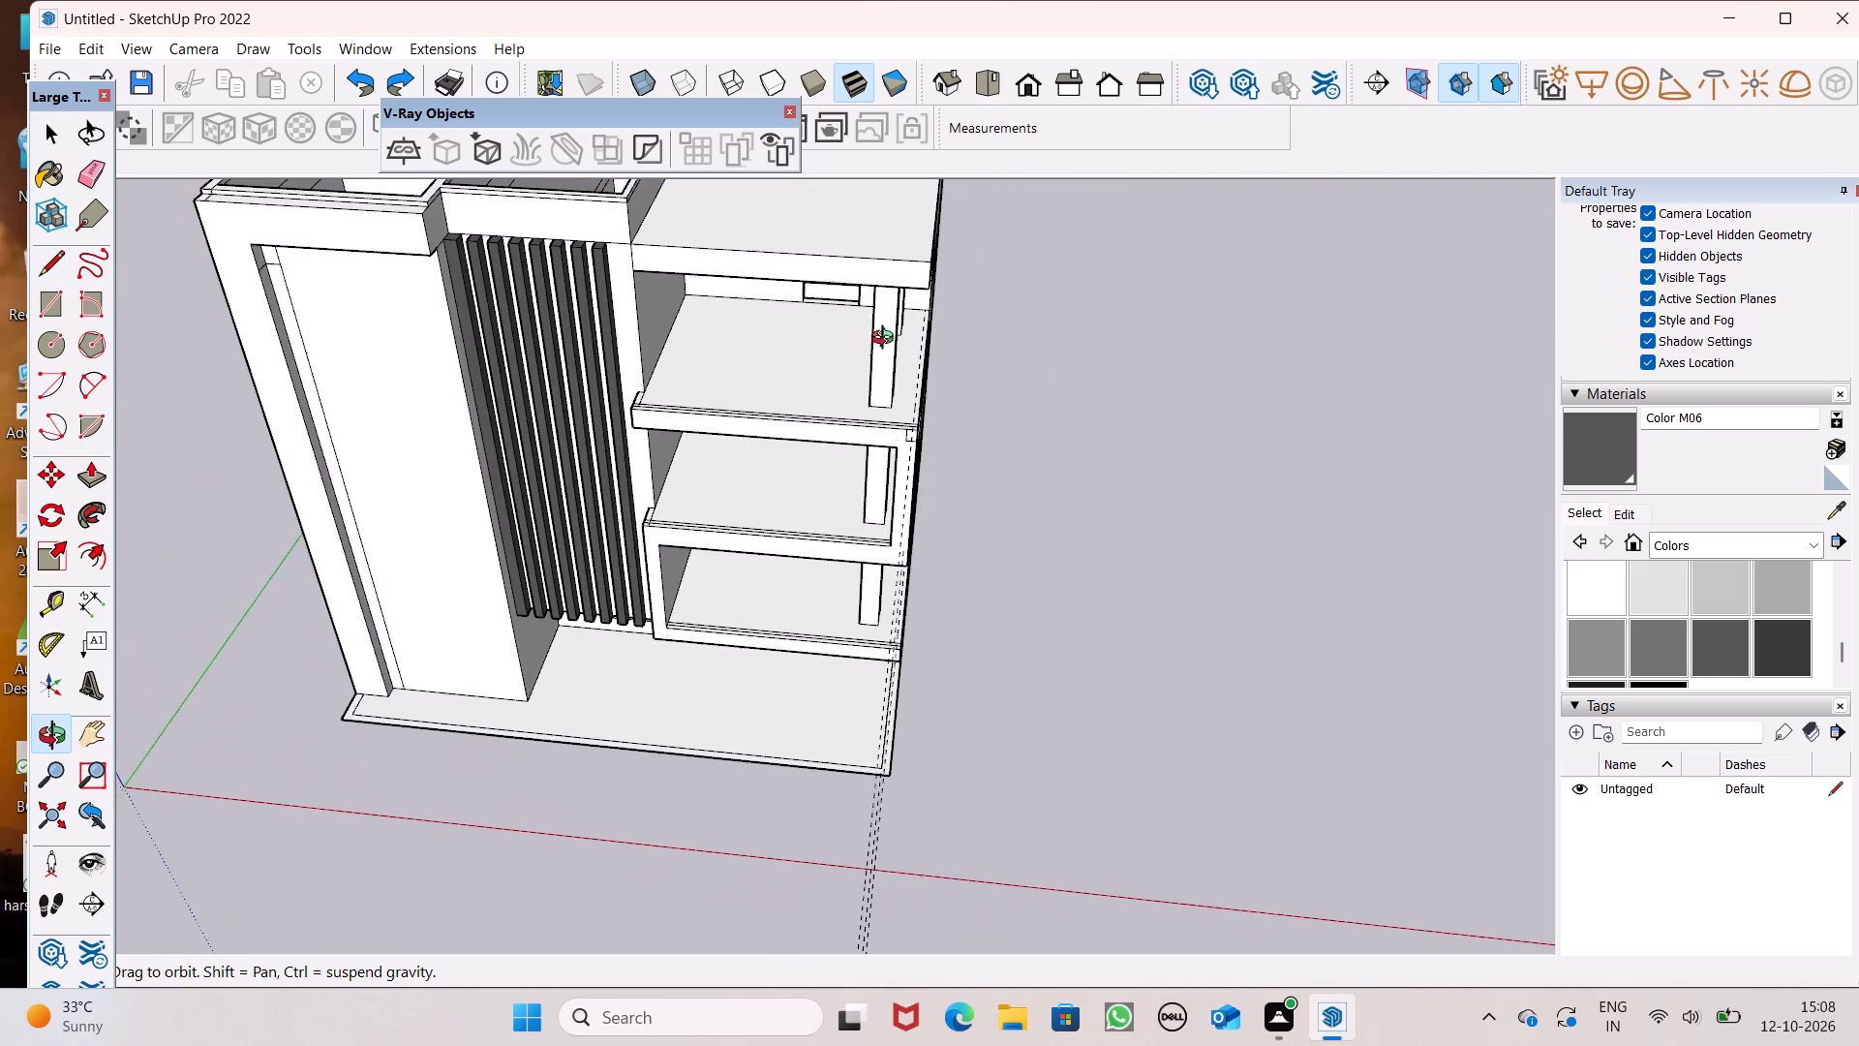
middle_drag(887, 340, 32, 438)
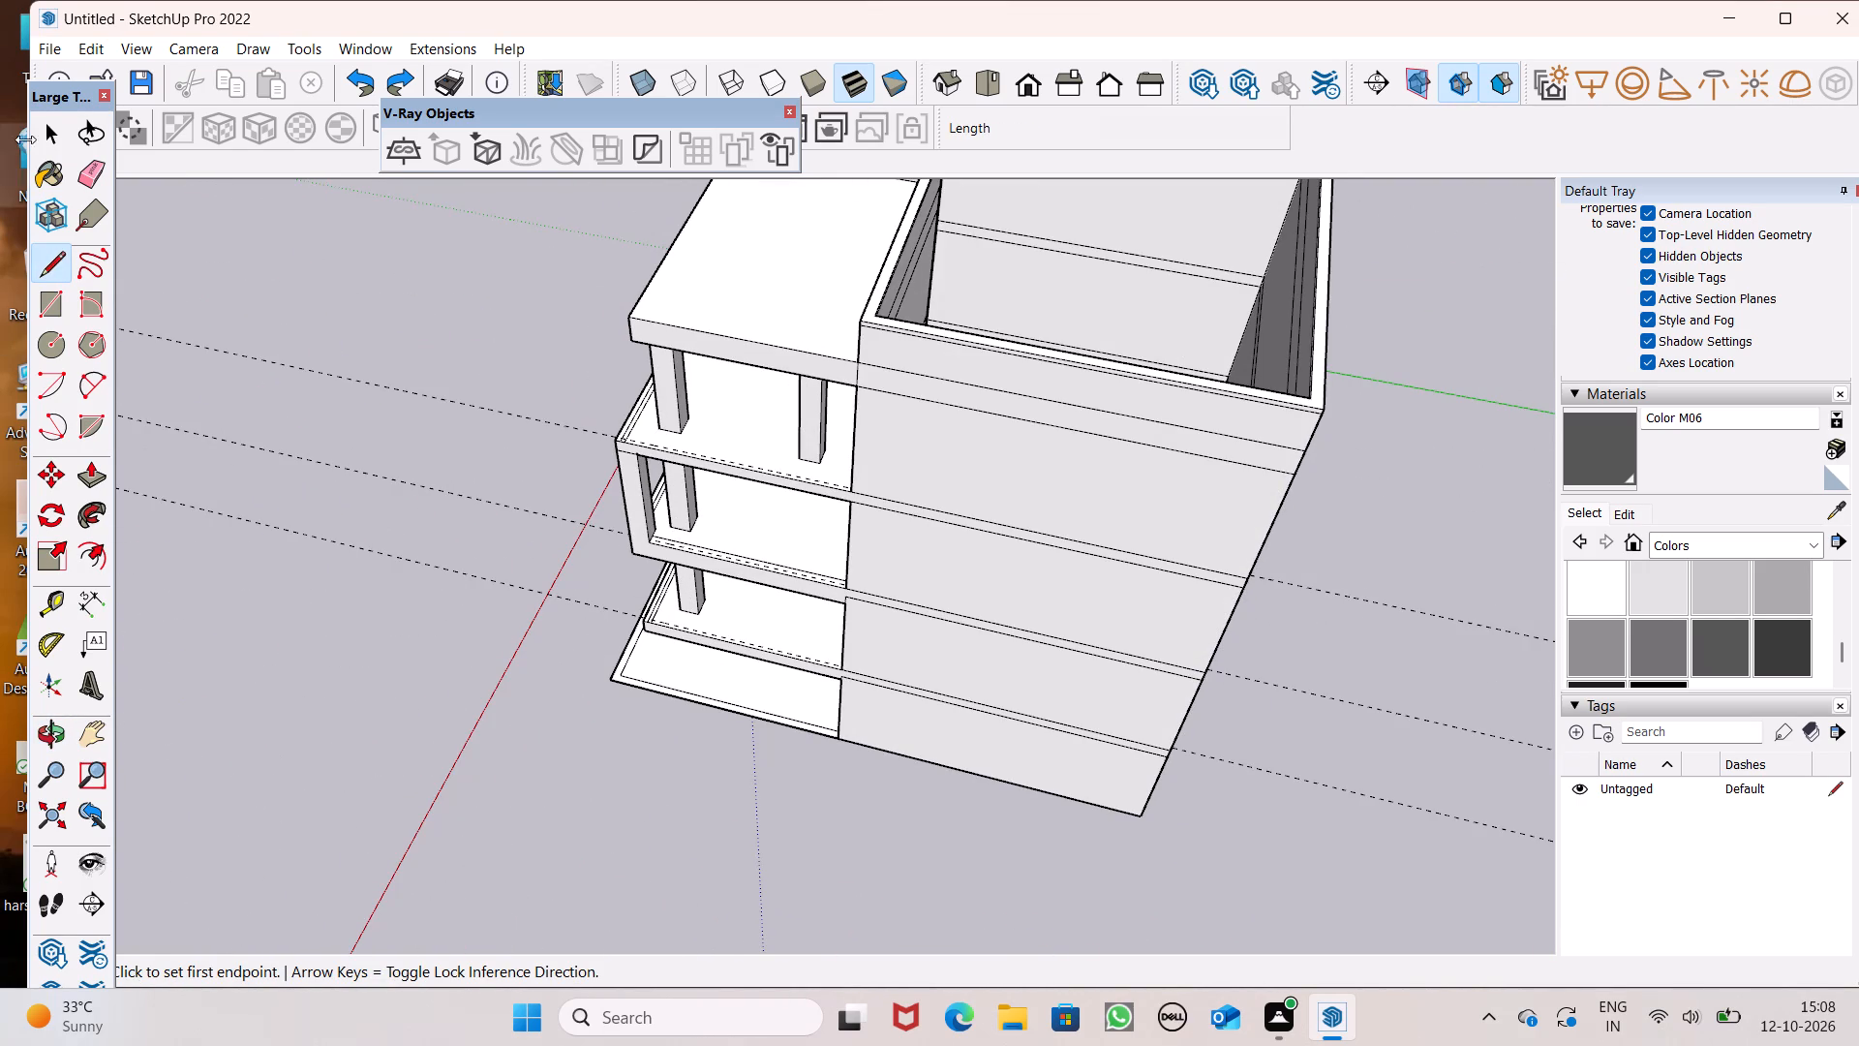
scroll(777, 329, down, 4)
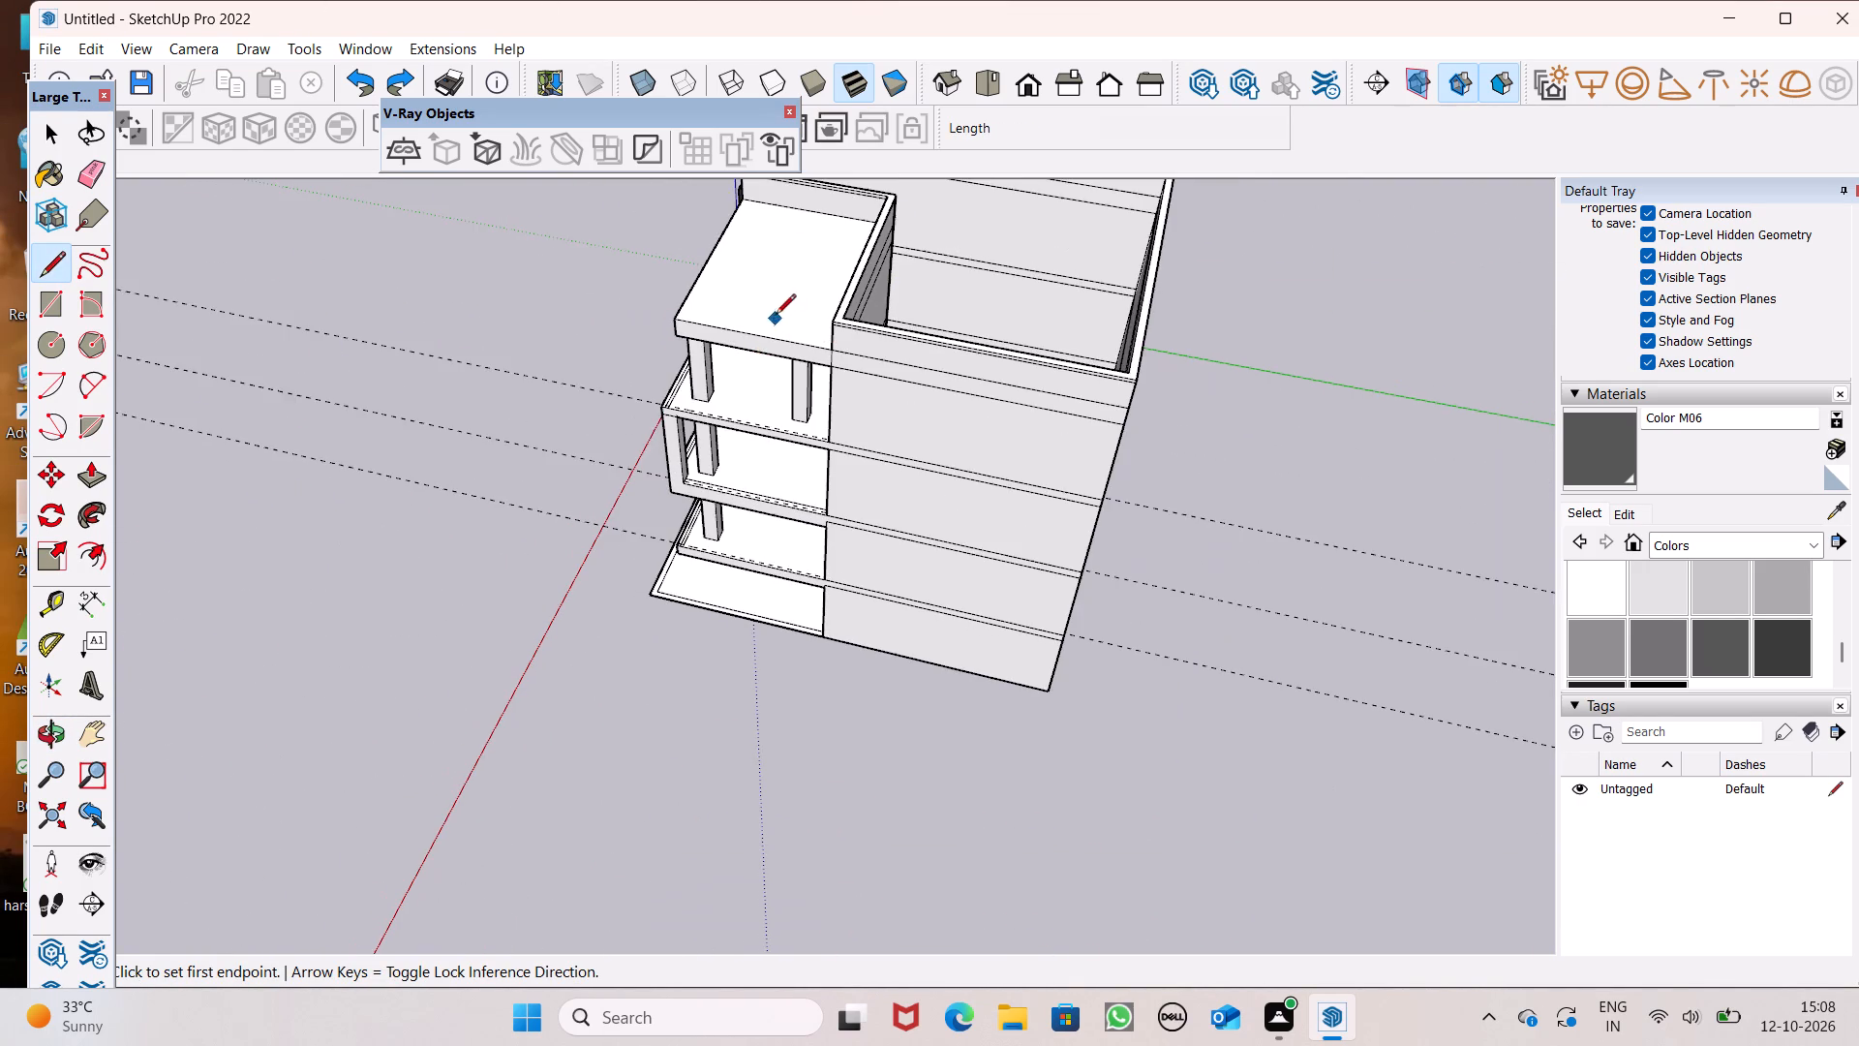
middle_drag(765, 454, 838, 521)
scroll(749, 649, up, 1)
scroll(691, 570, down, 3)
scroll(696, 587, up, 4)
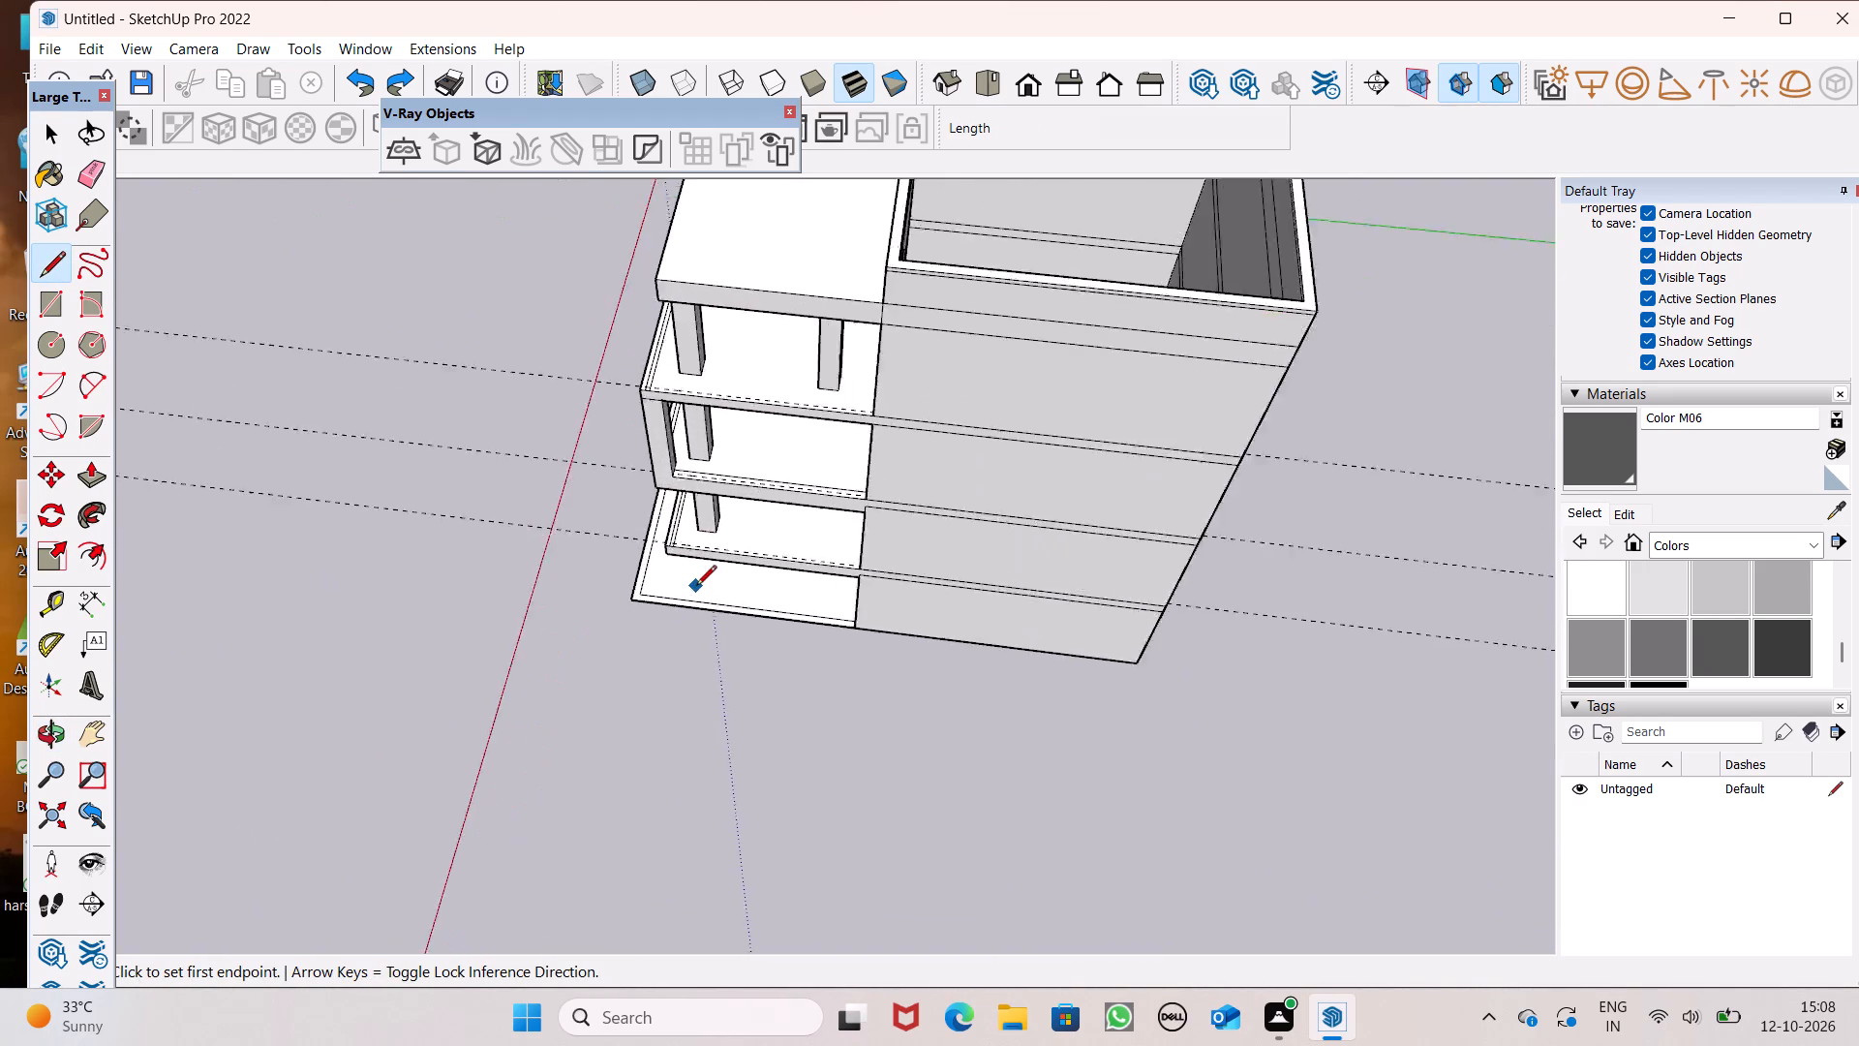
scroll(696, 587, up, 13)
scroll(579, 479, up, 8)
scroll(672, 501, down, 2)
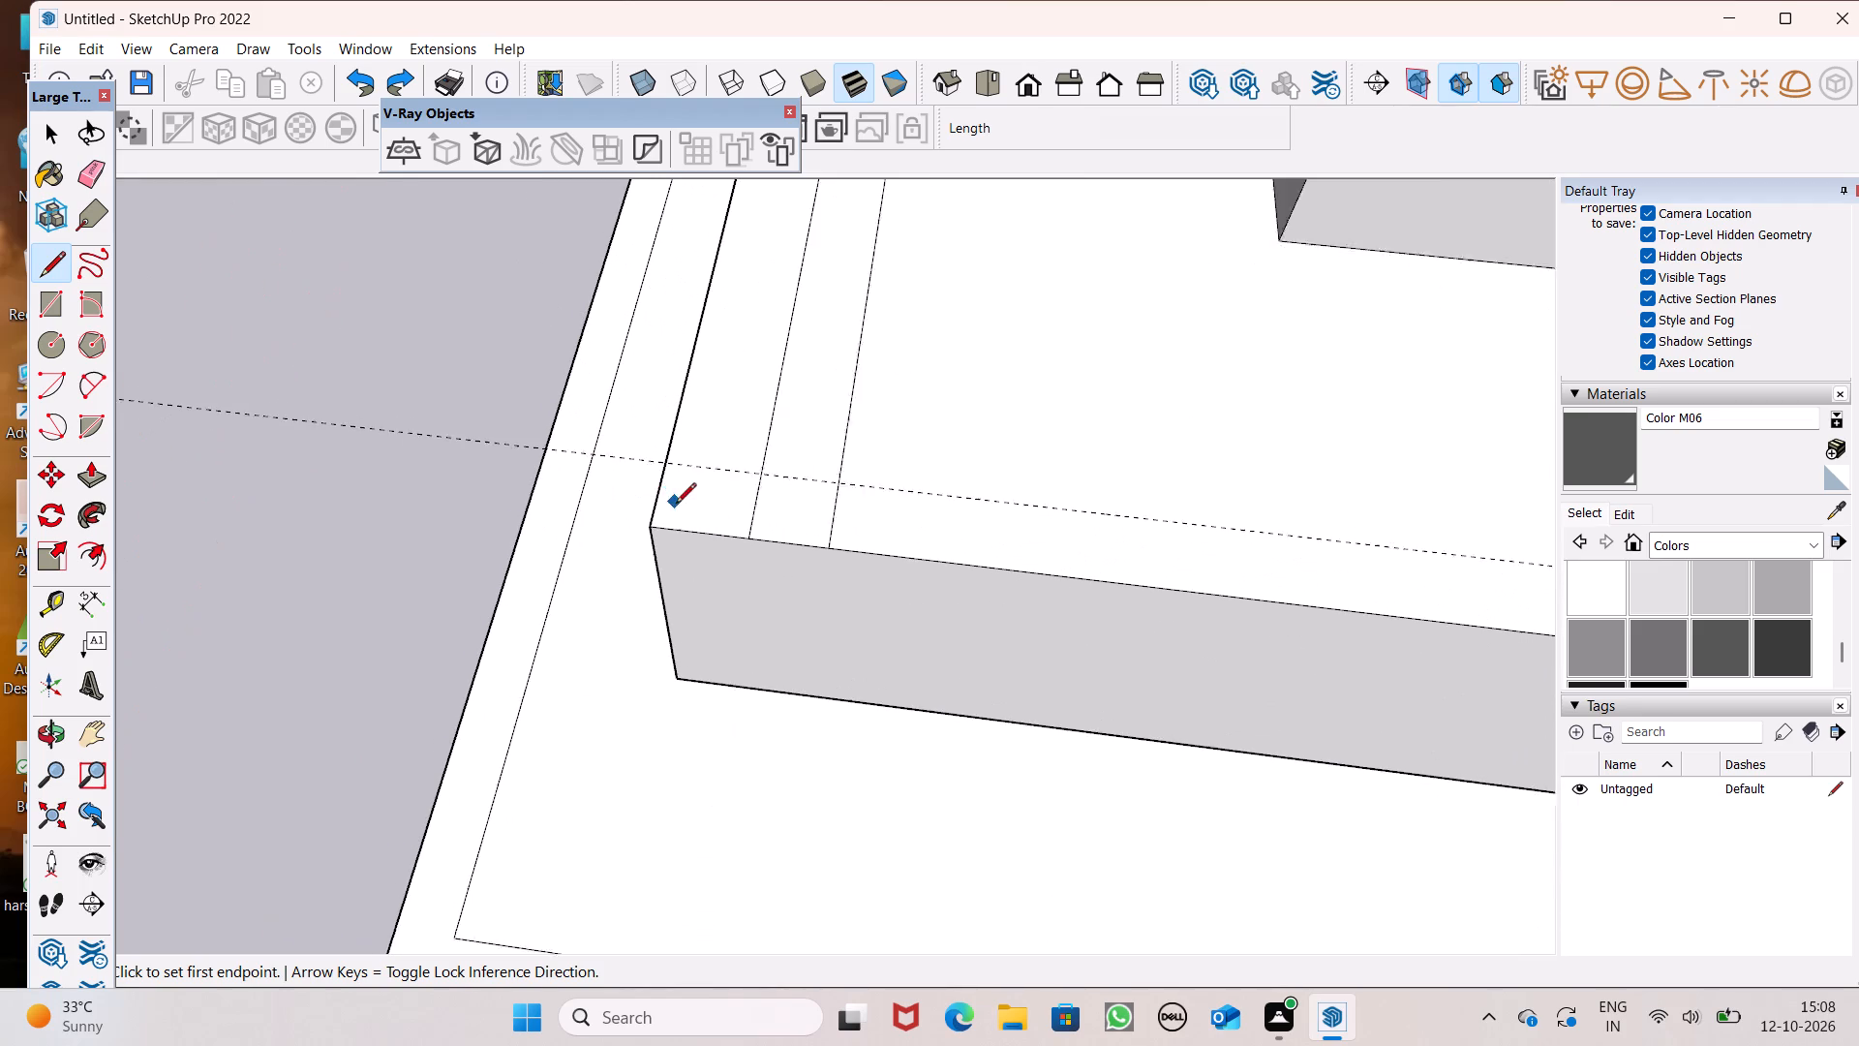
scroll(676, 505, down, 5)
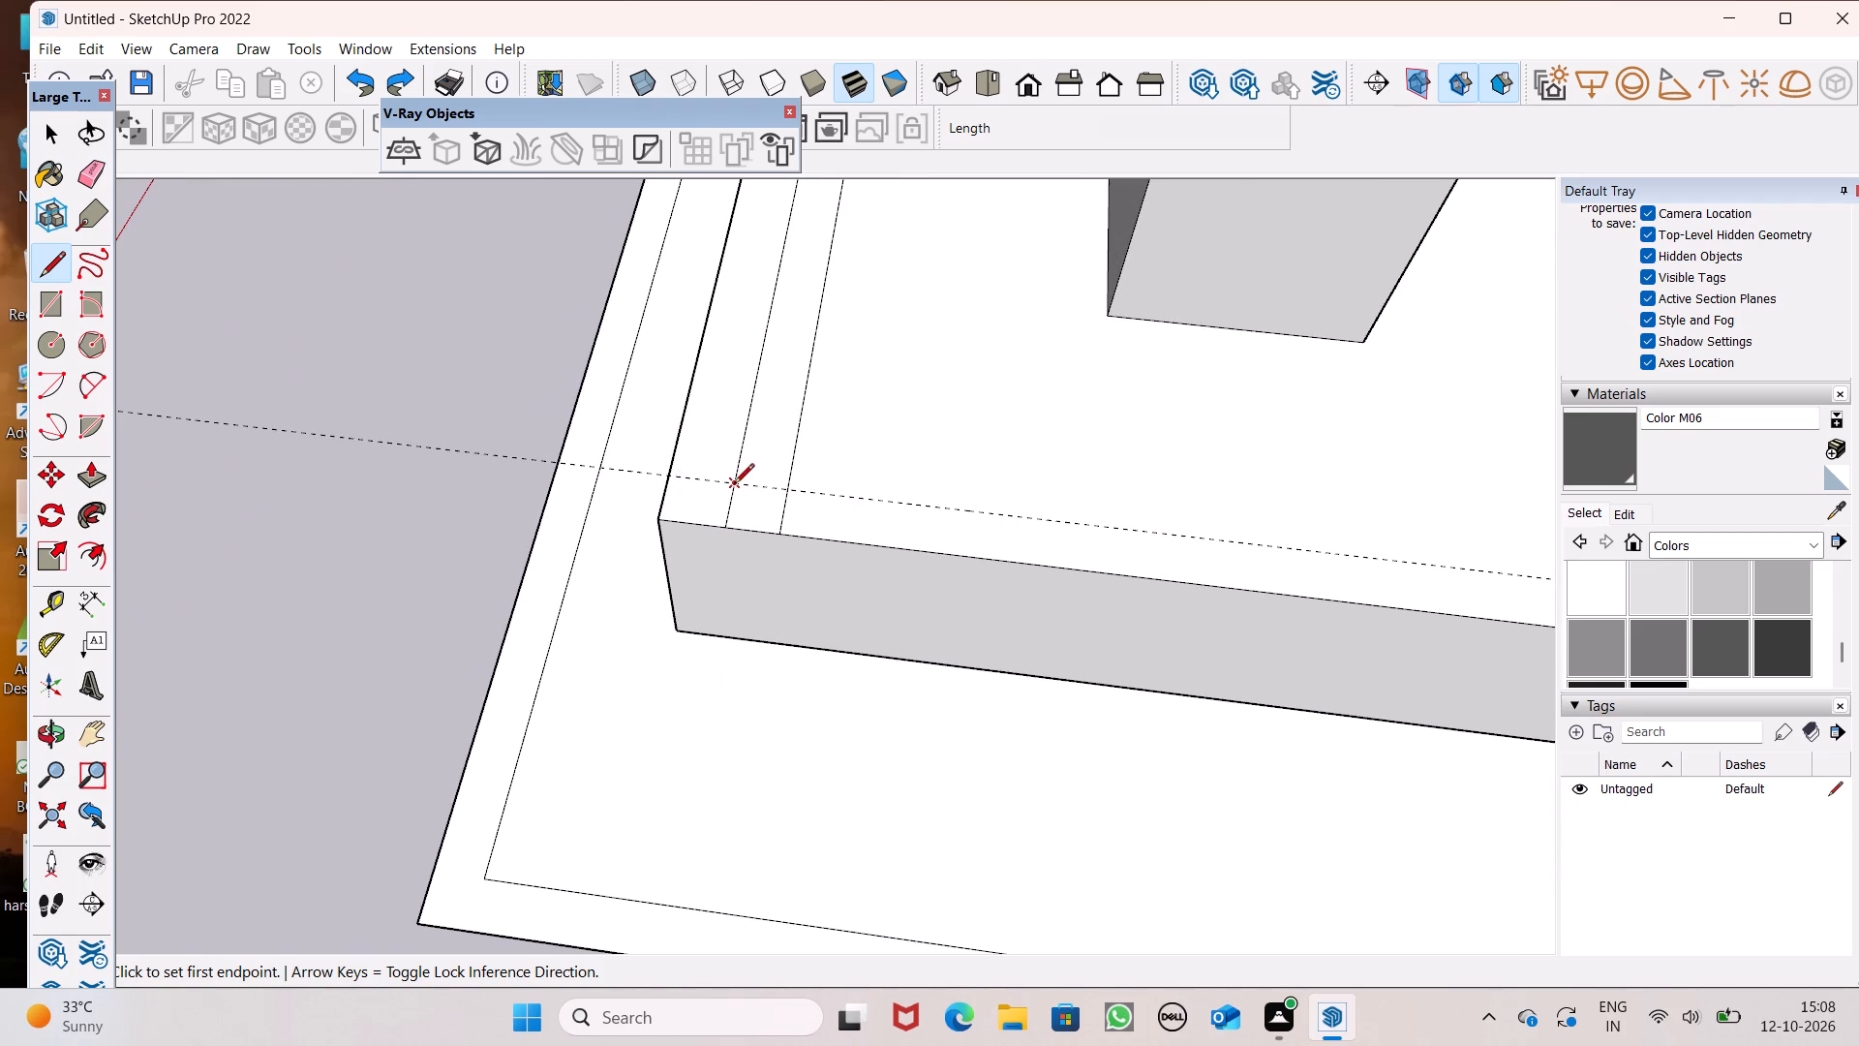
click(734, 485)
scroll(825, 492, down, 16)
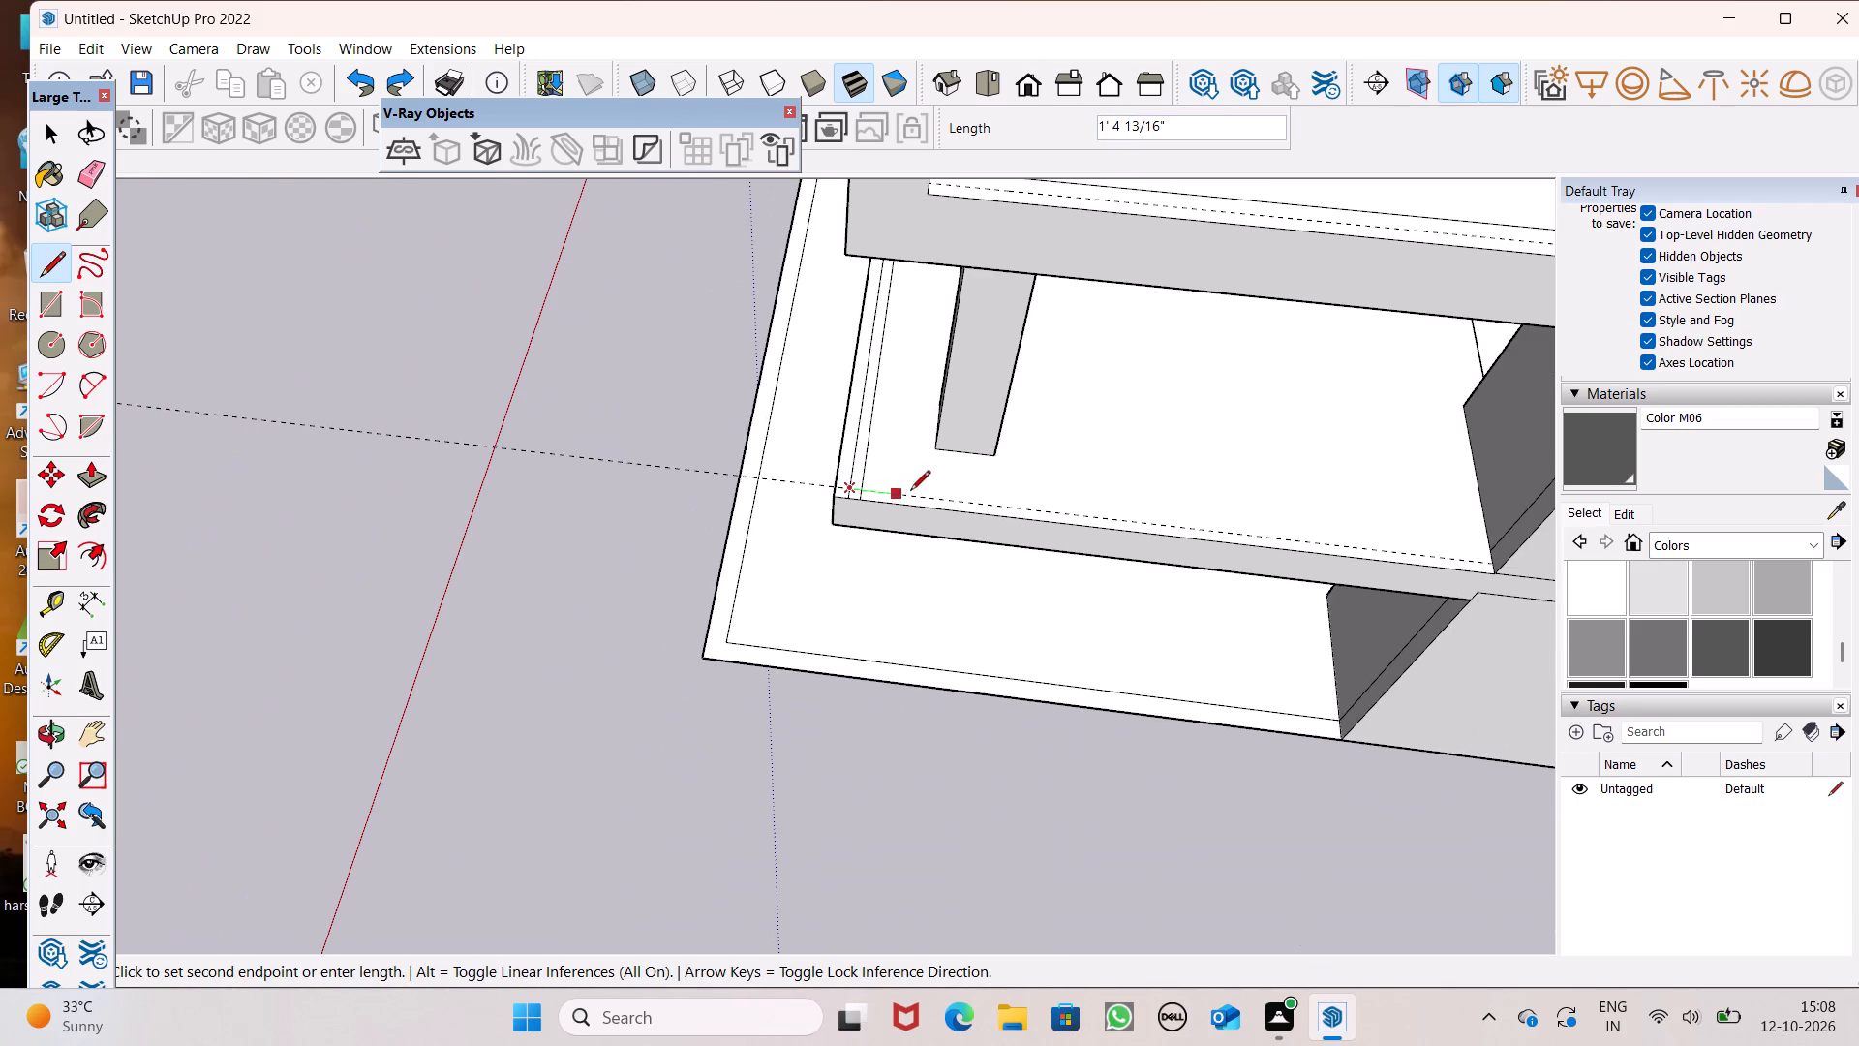
scroll(1534, 531, up, 6)
scroll(1441, 573, up, 7)
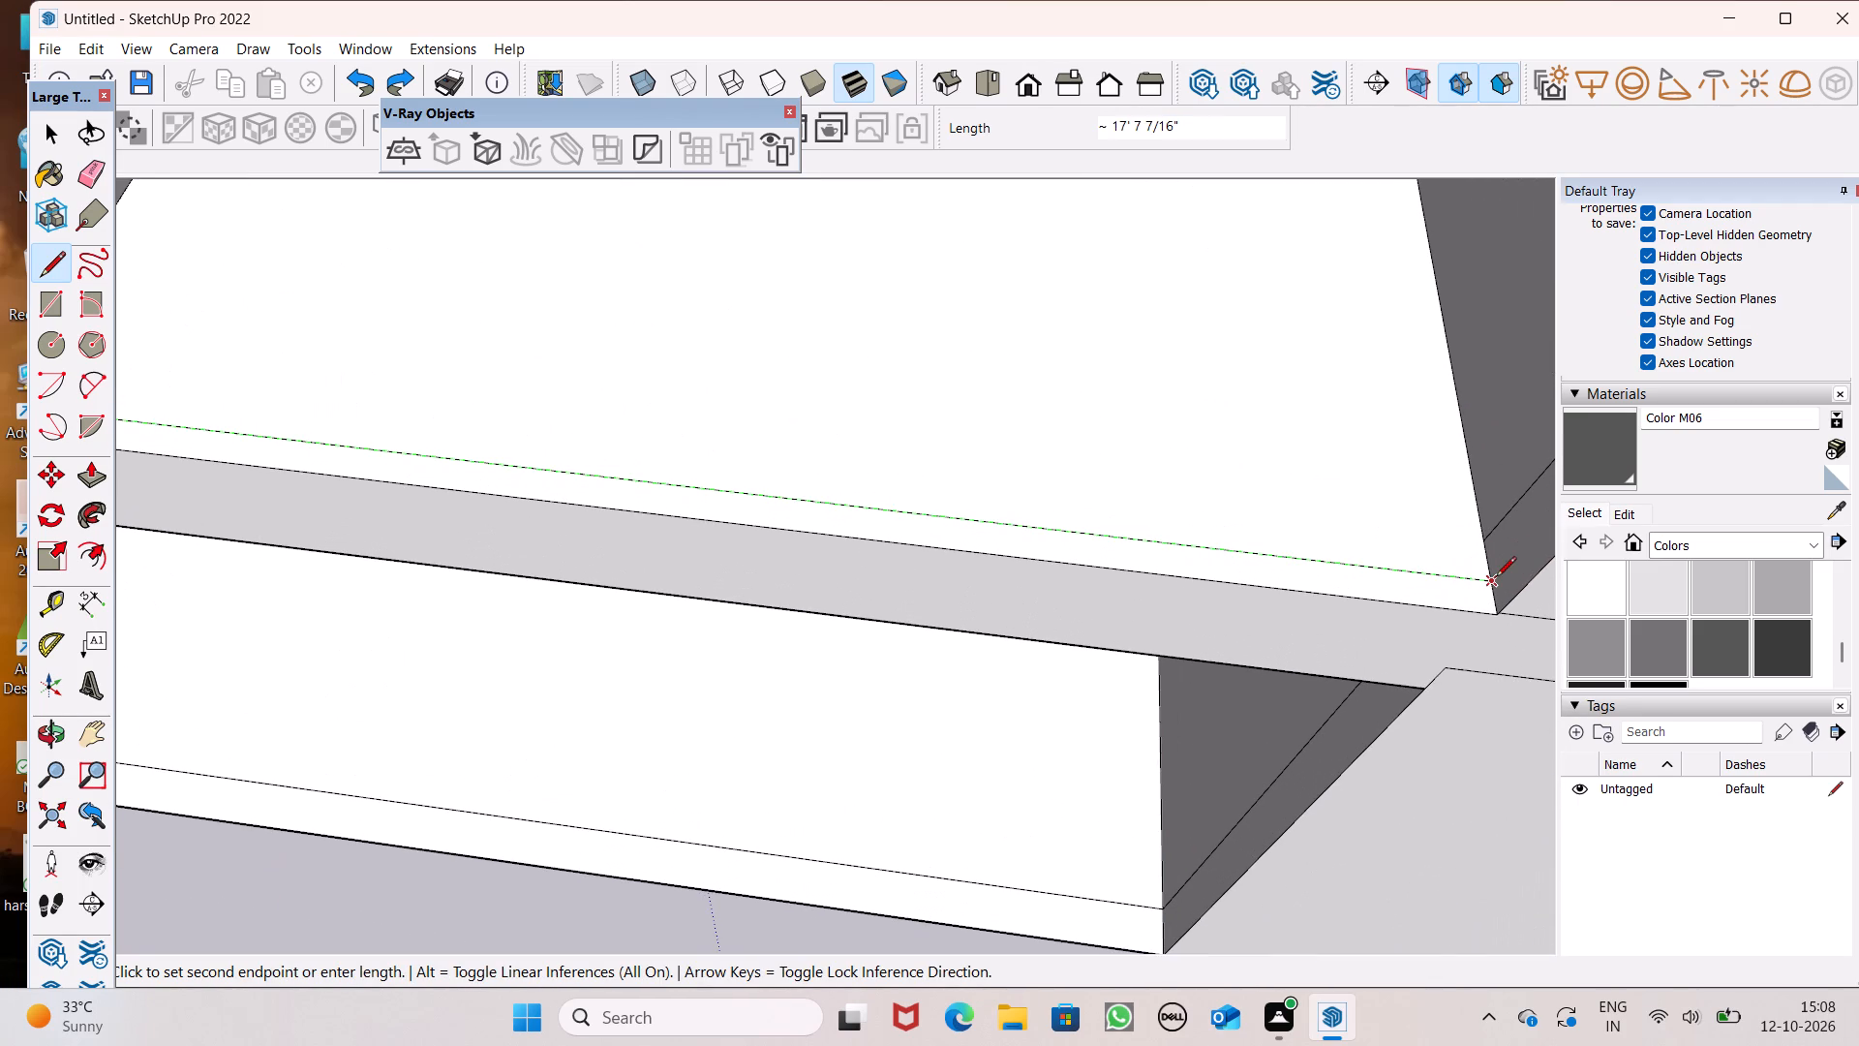
click(1497, 576)
Draw a line over the second balcony's side guide, from the inner face of the front frame post to the back wall.
scroll(1190, 644, down, 15)
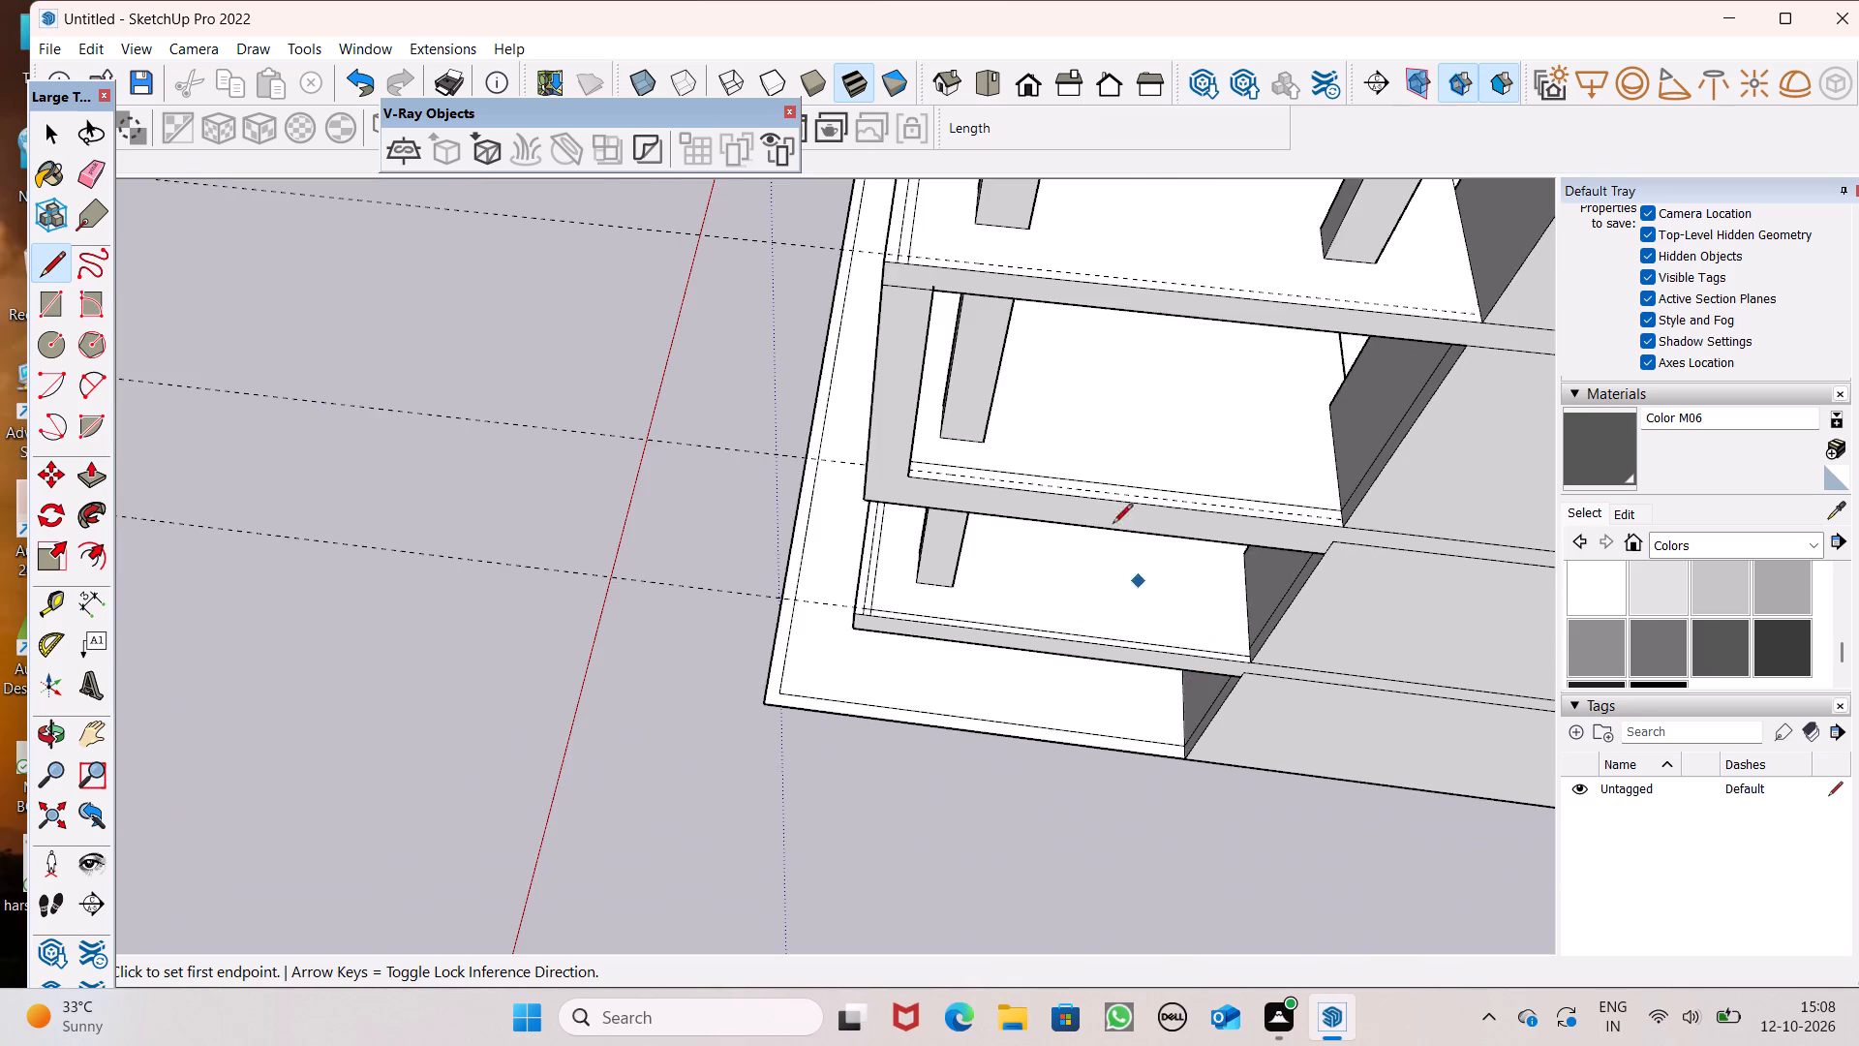
scroll(1069, 418, up, 12)
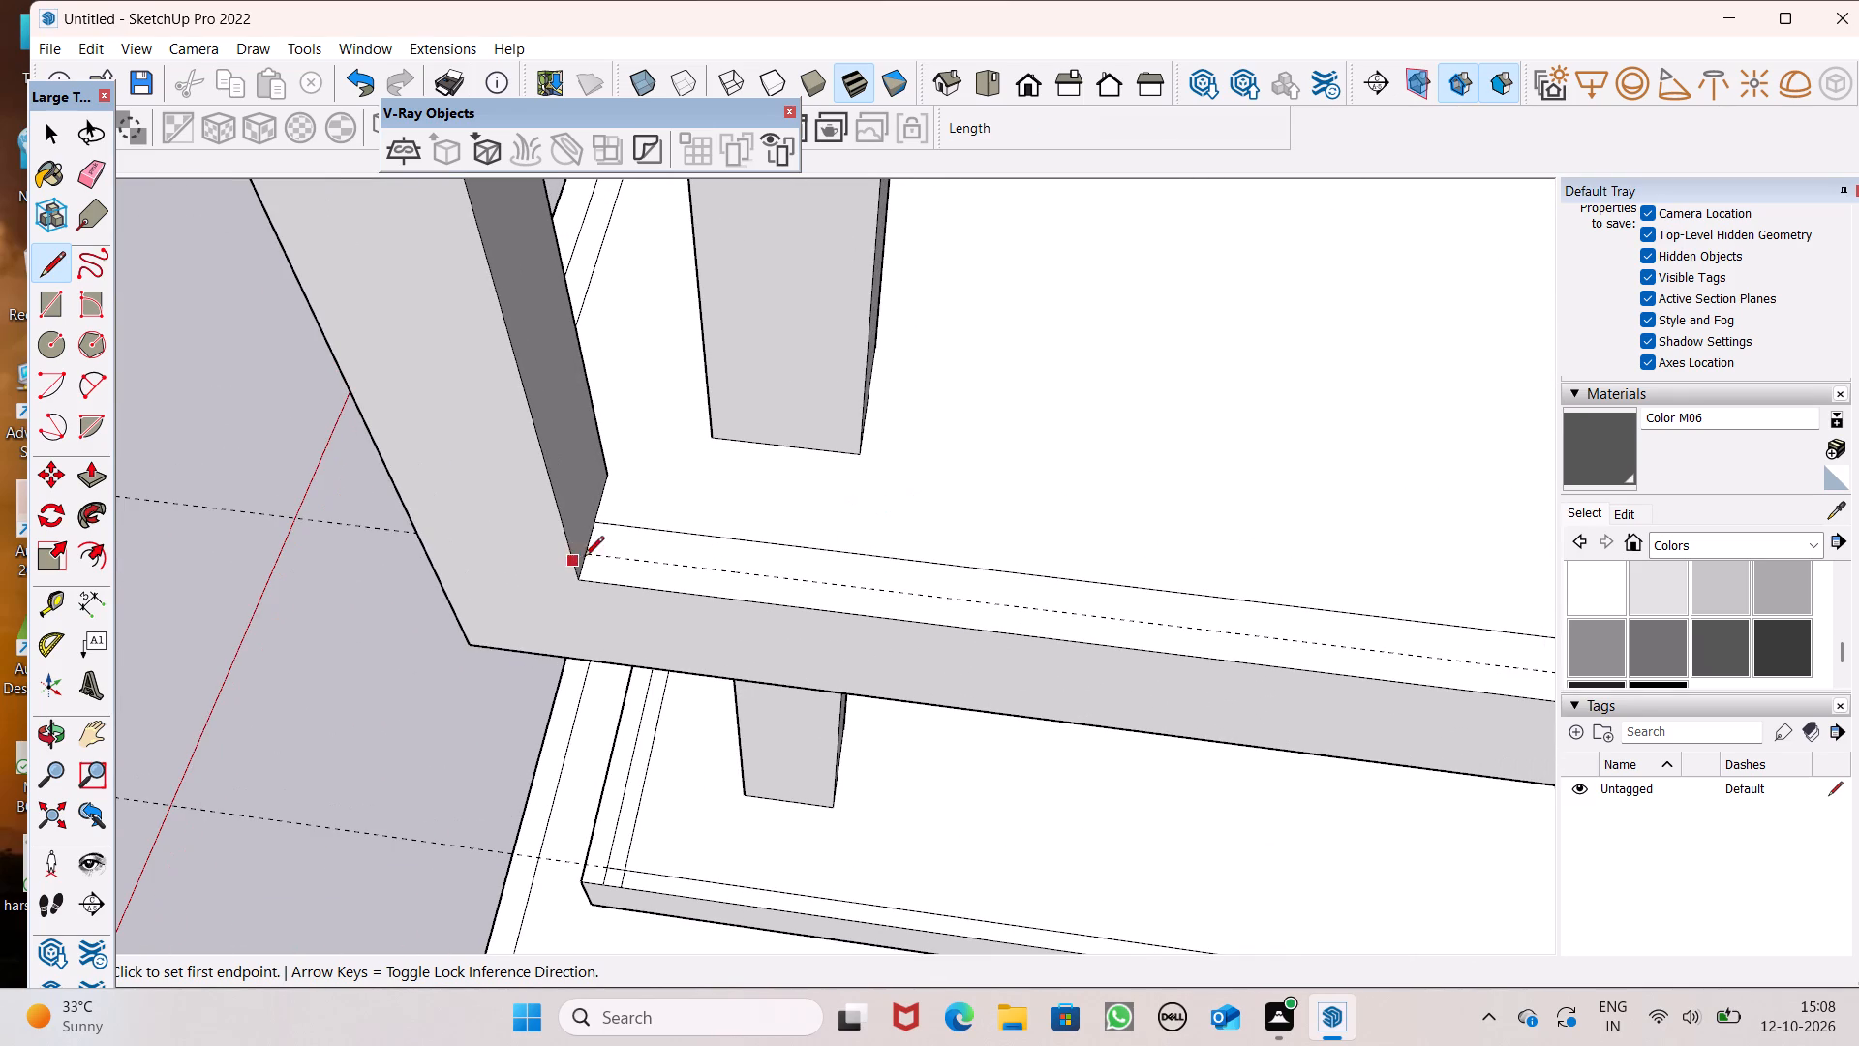
click(591, 553)
scroll(766, 573, down, 8)
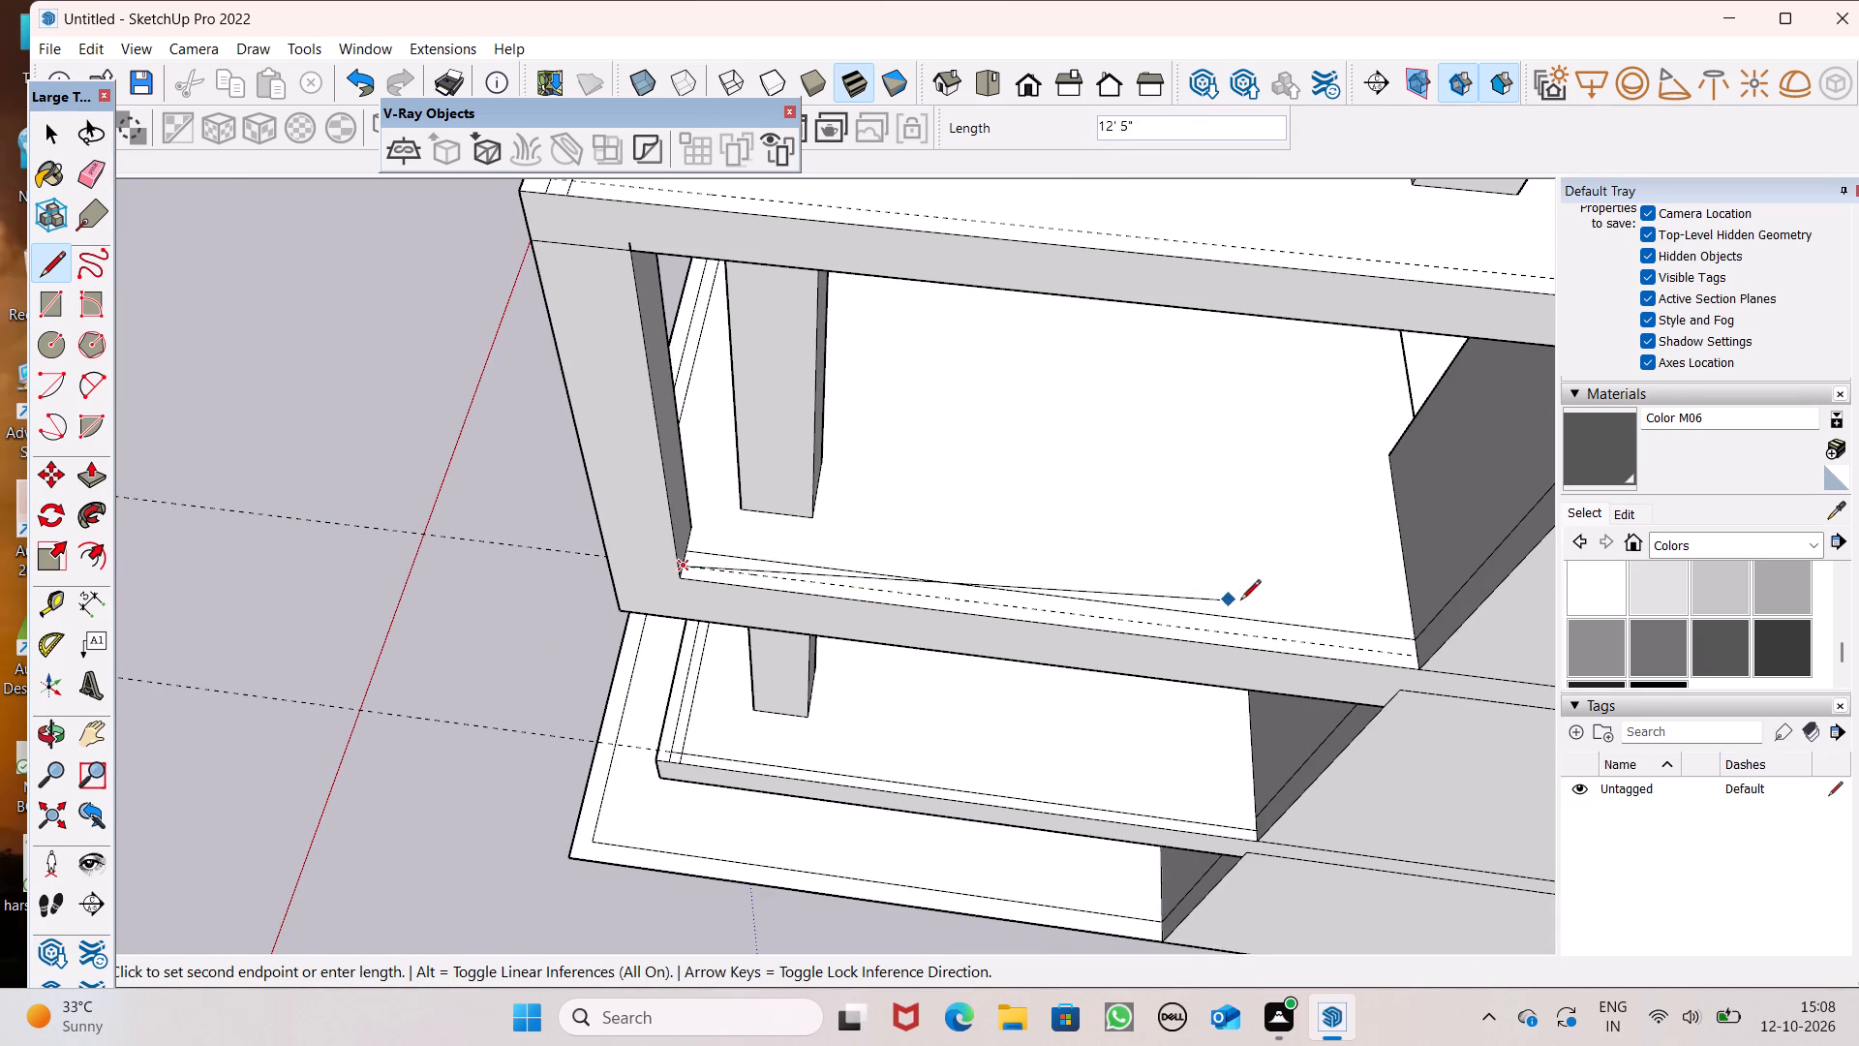
click(1418, 656)
Draw a line about 17' 7" long over the third balcony's side guide, from the front strip to the back wall.
scroll(961, 511, down, 8)
scroll(822, 363, up, 6)
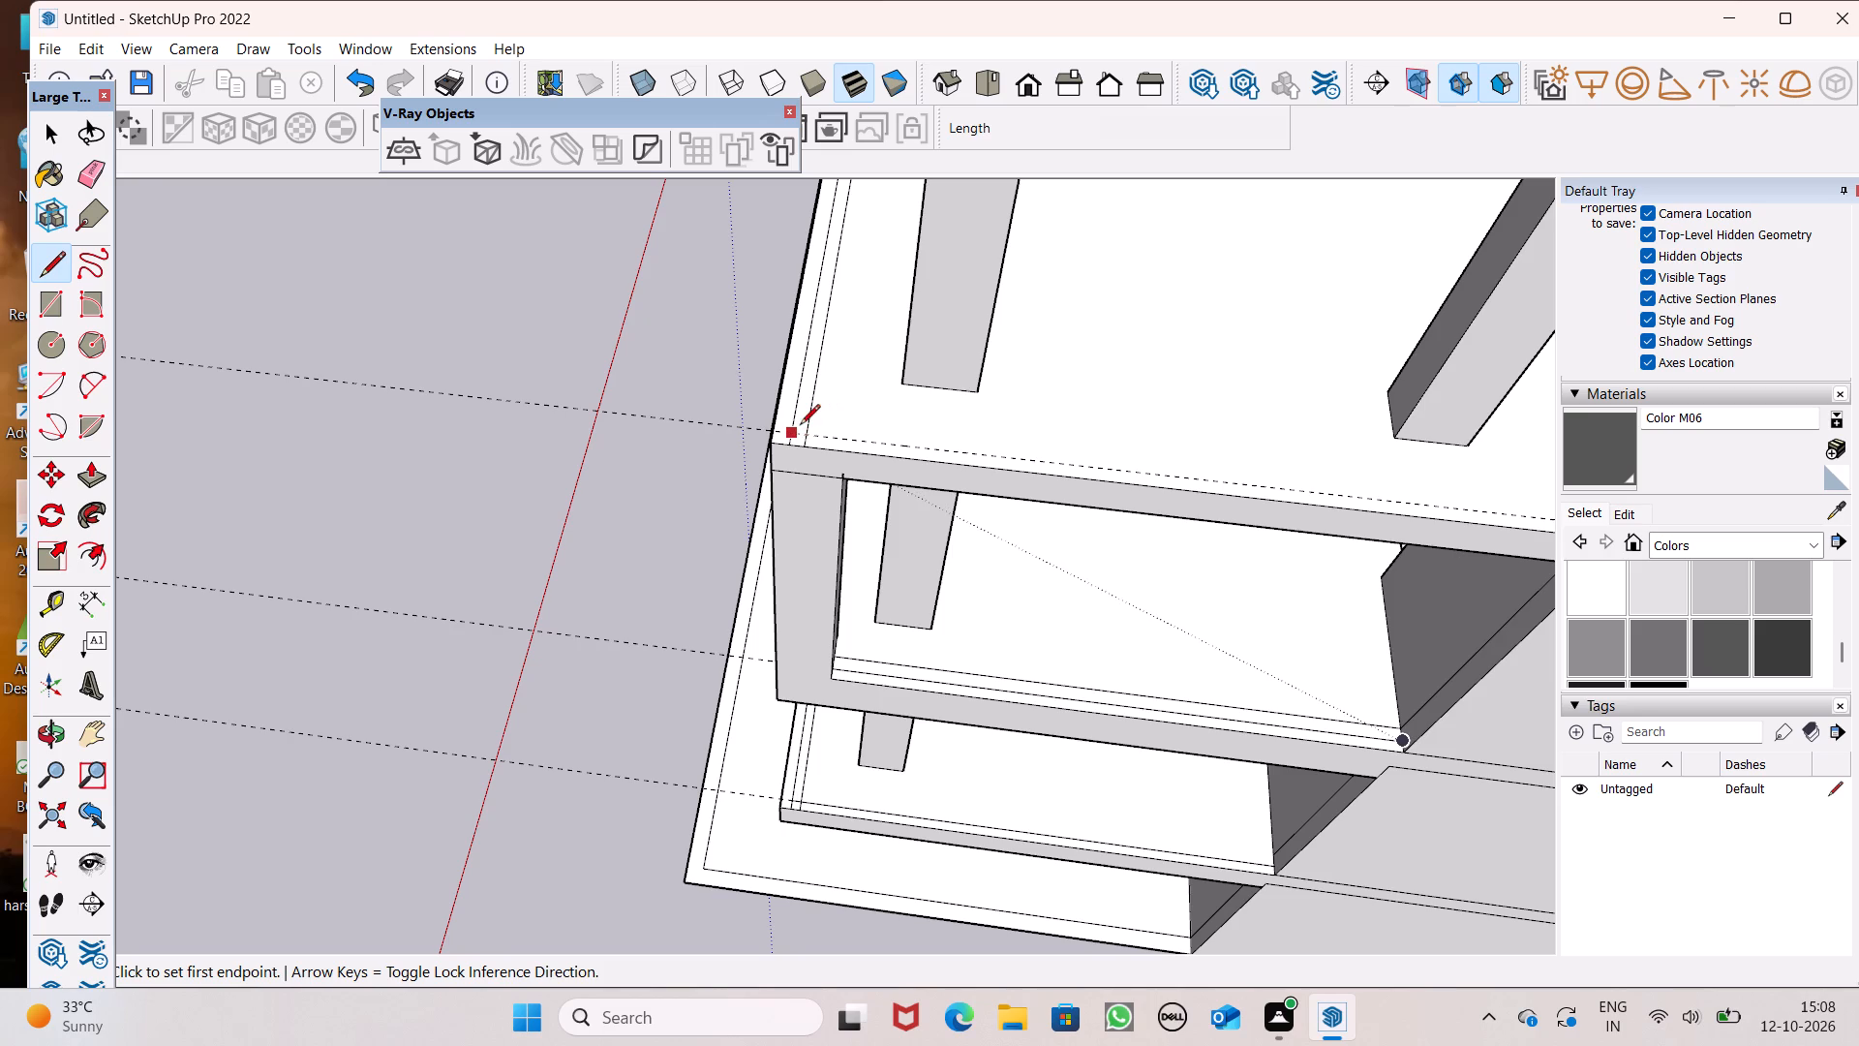
click(800, 426)
scroll(1016, 460, down, 4)
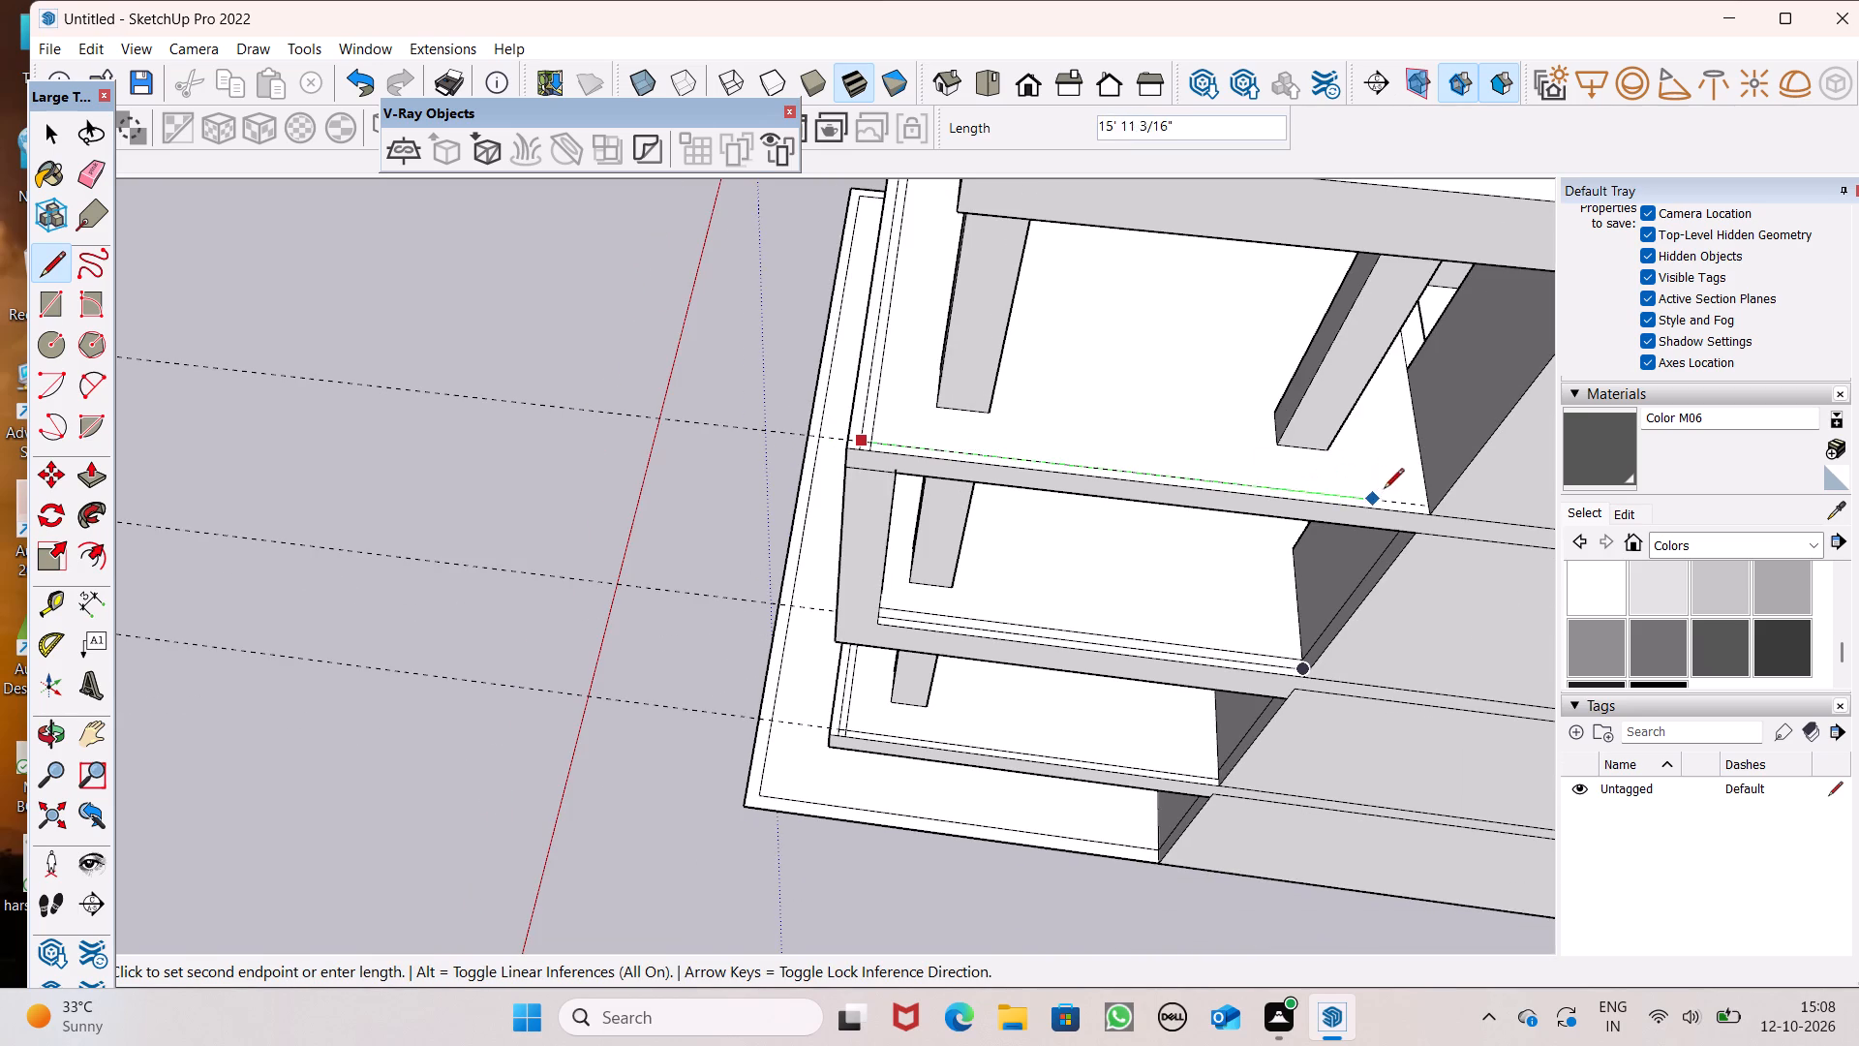
scroll(1424, 505, up, 3)
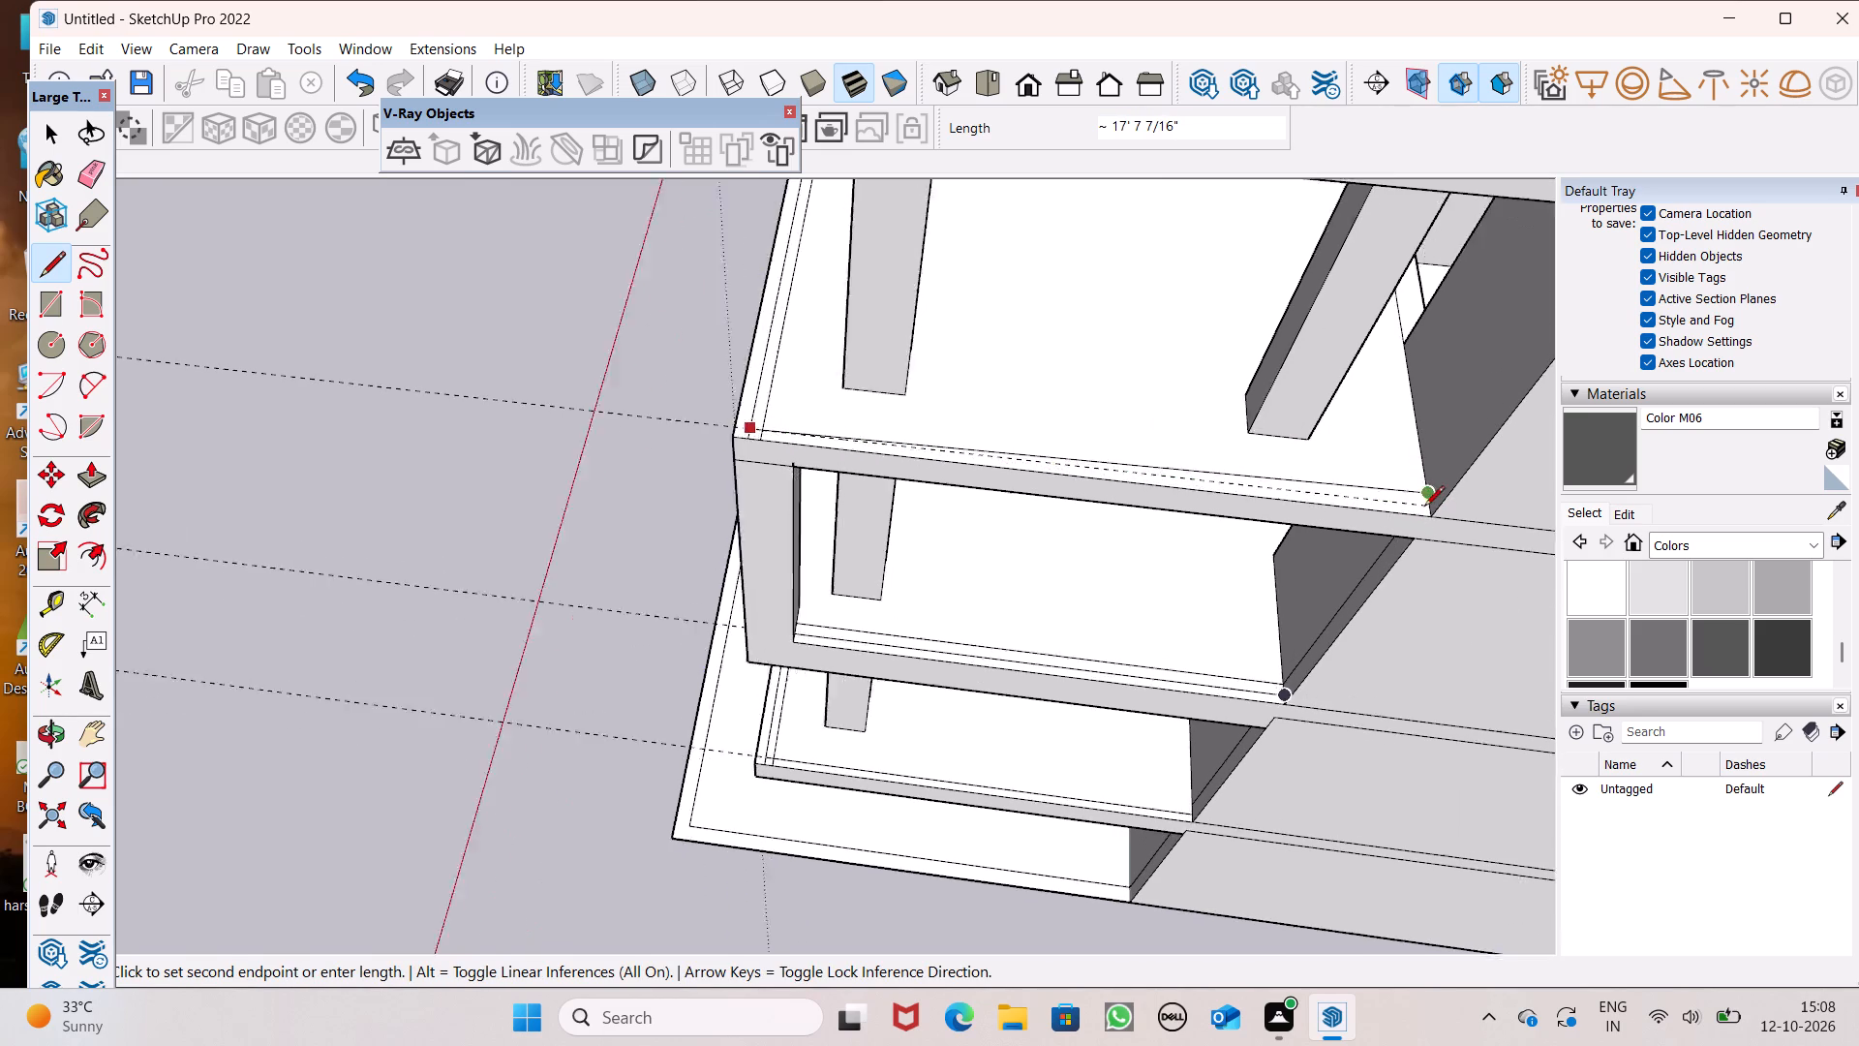
scroll(1424, 508, up, 4)
click(1435, 505)
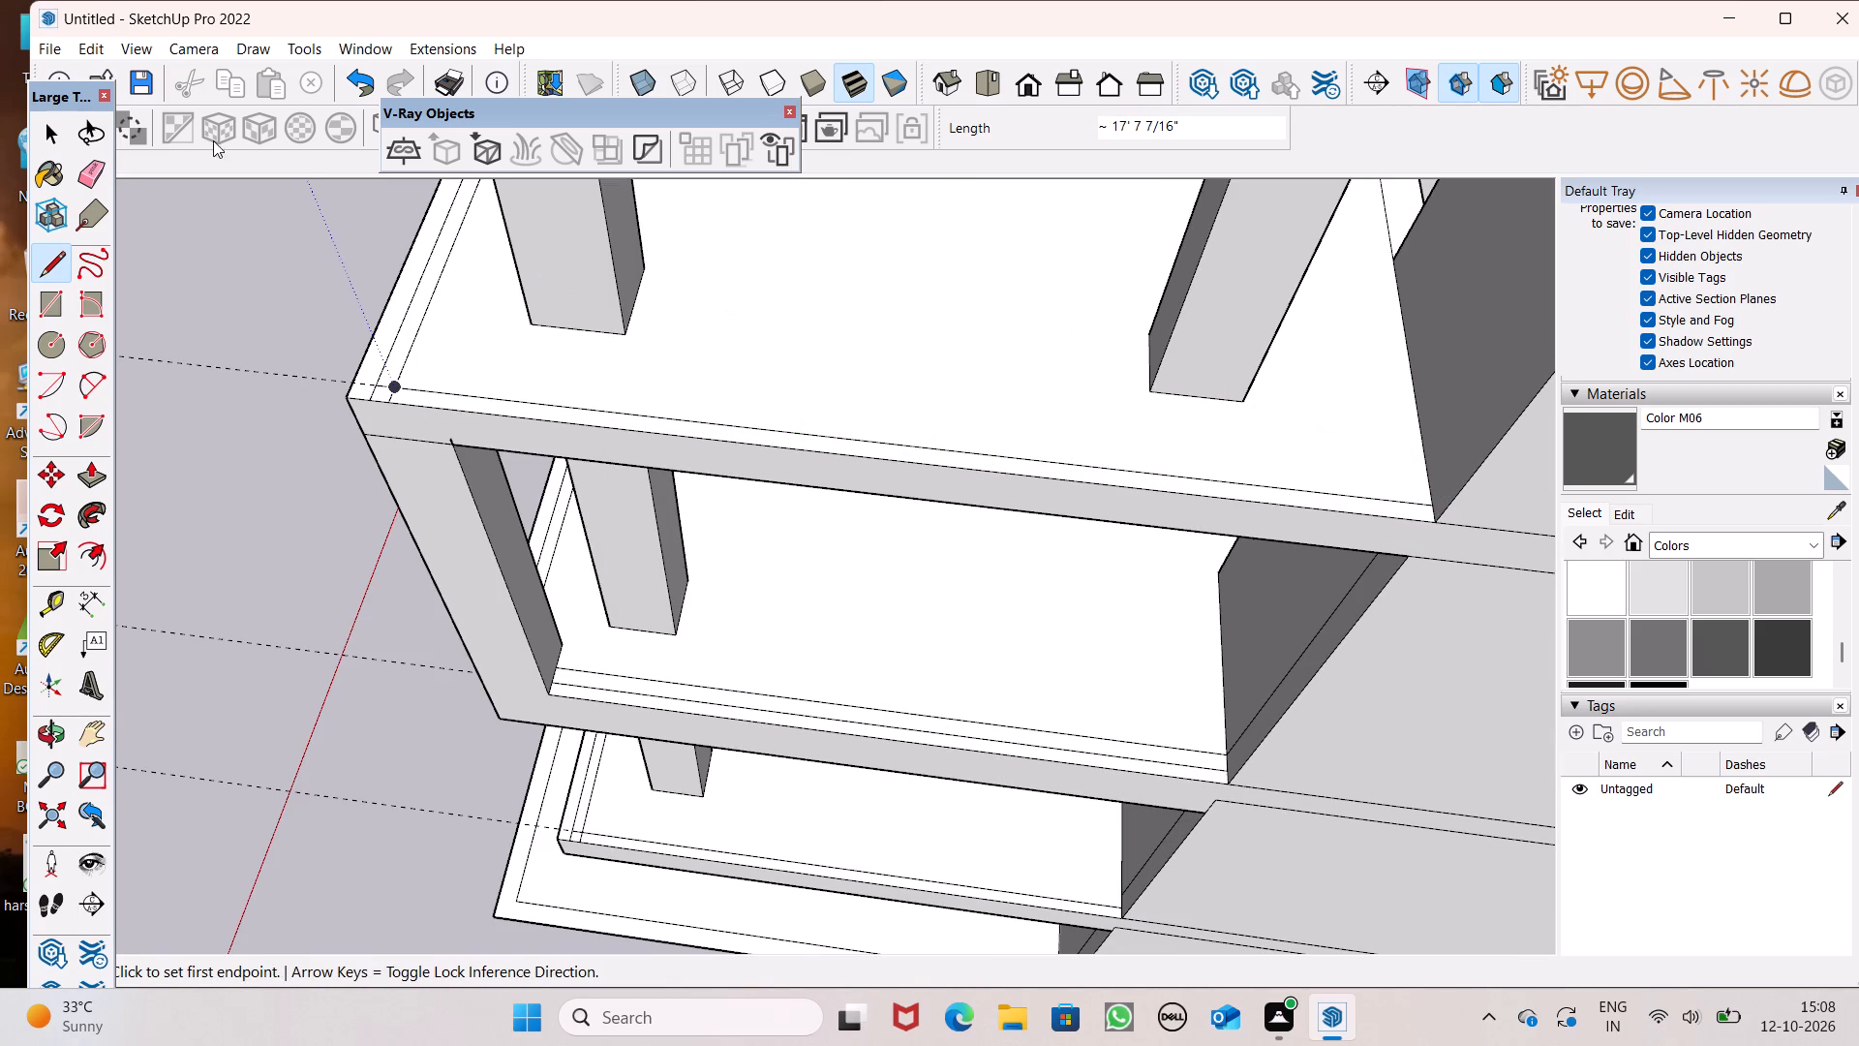
Erase the third balcony's side guide and the overlapping line segments where its front and side strips meet.
click(96, 190)
scroll(481, 352, up, 8)
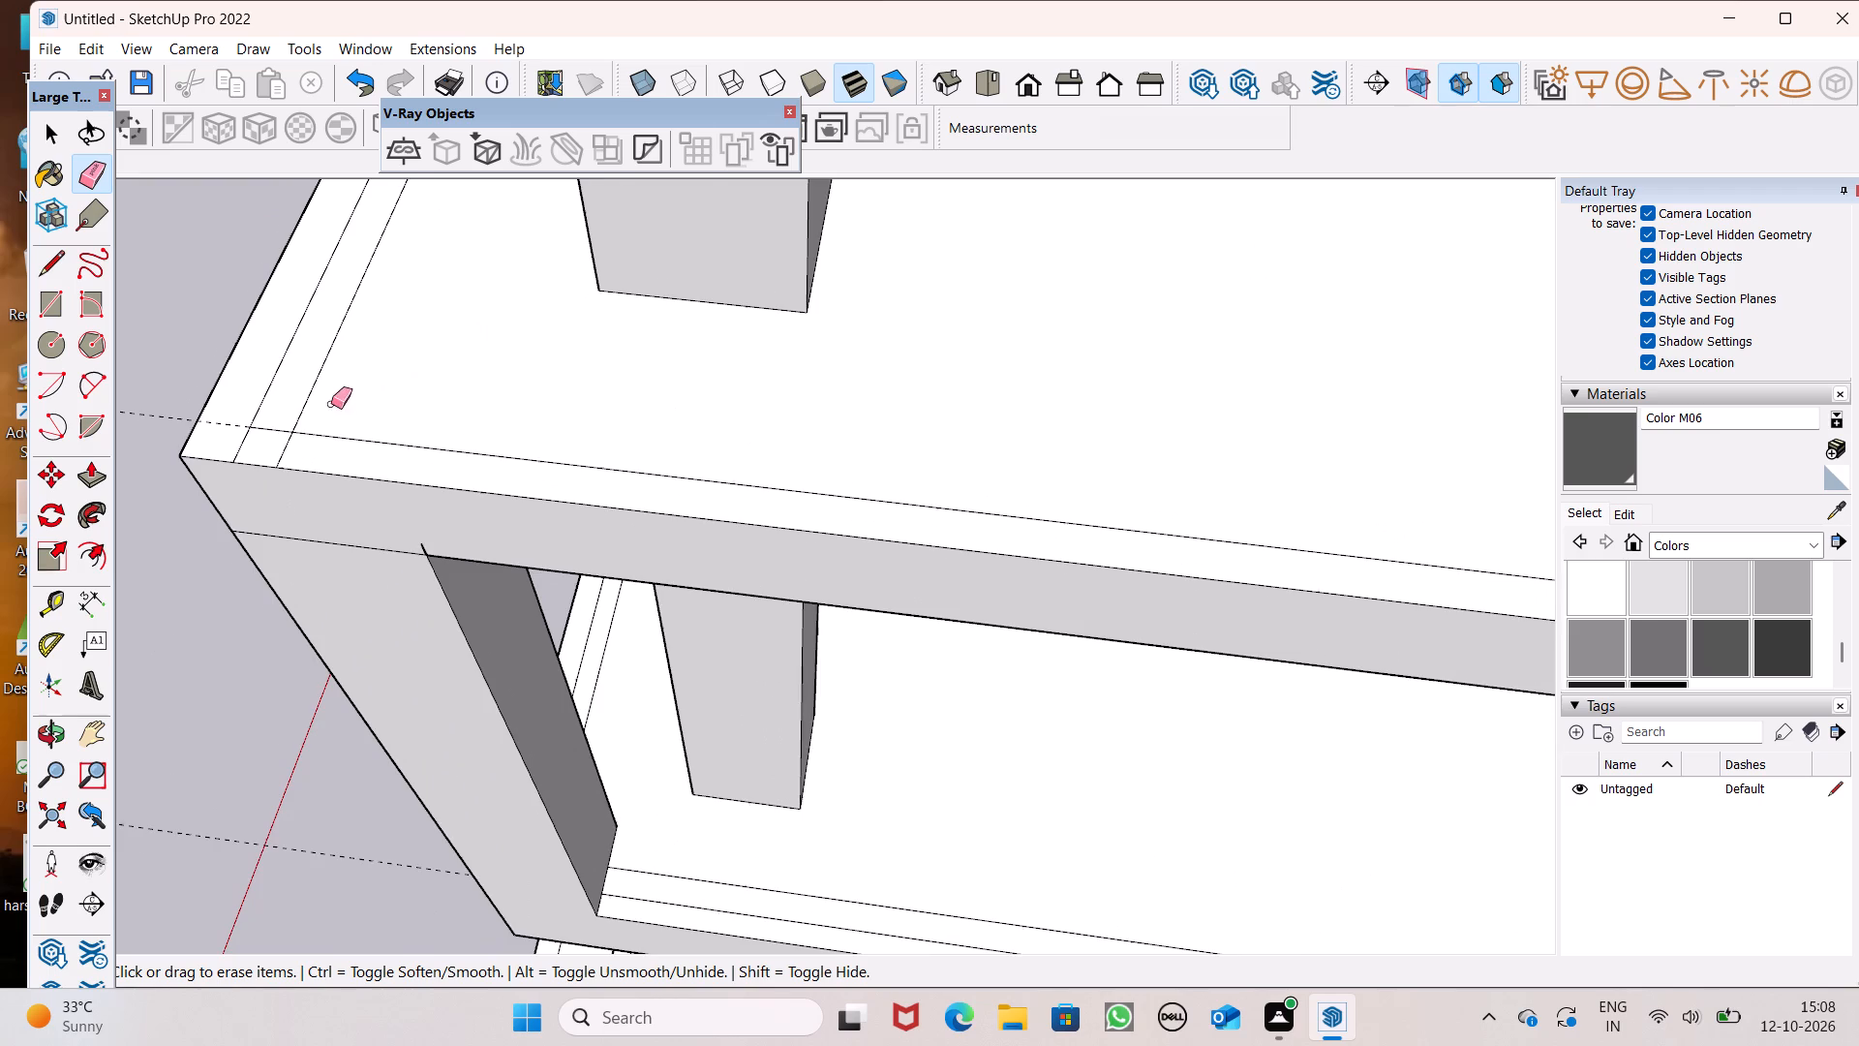
scroll(323, 406, up, 4)
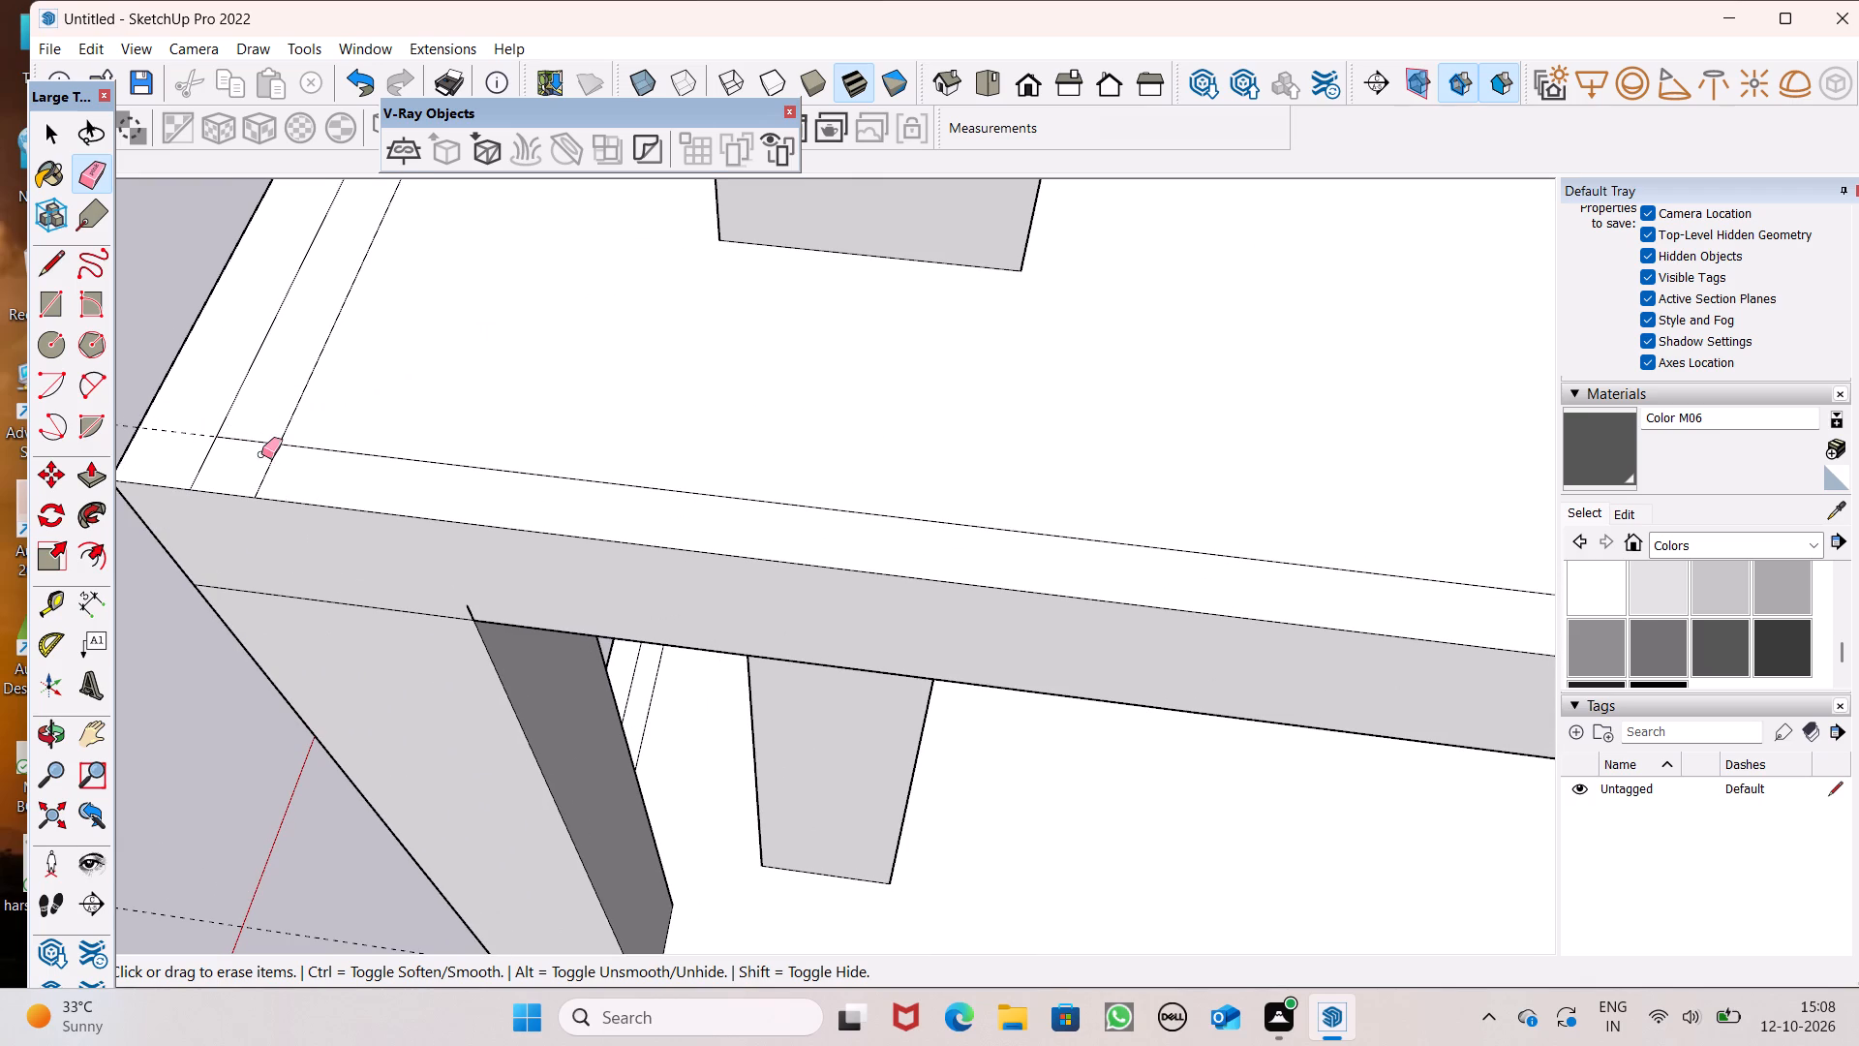
drag(251, 433, 249, 452)
scroll(498, 375, down, 4)
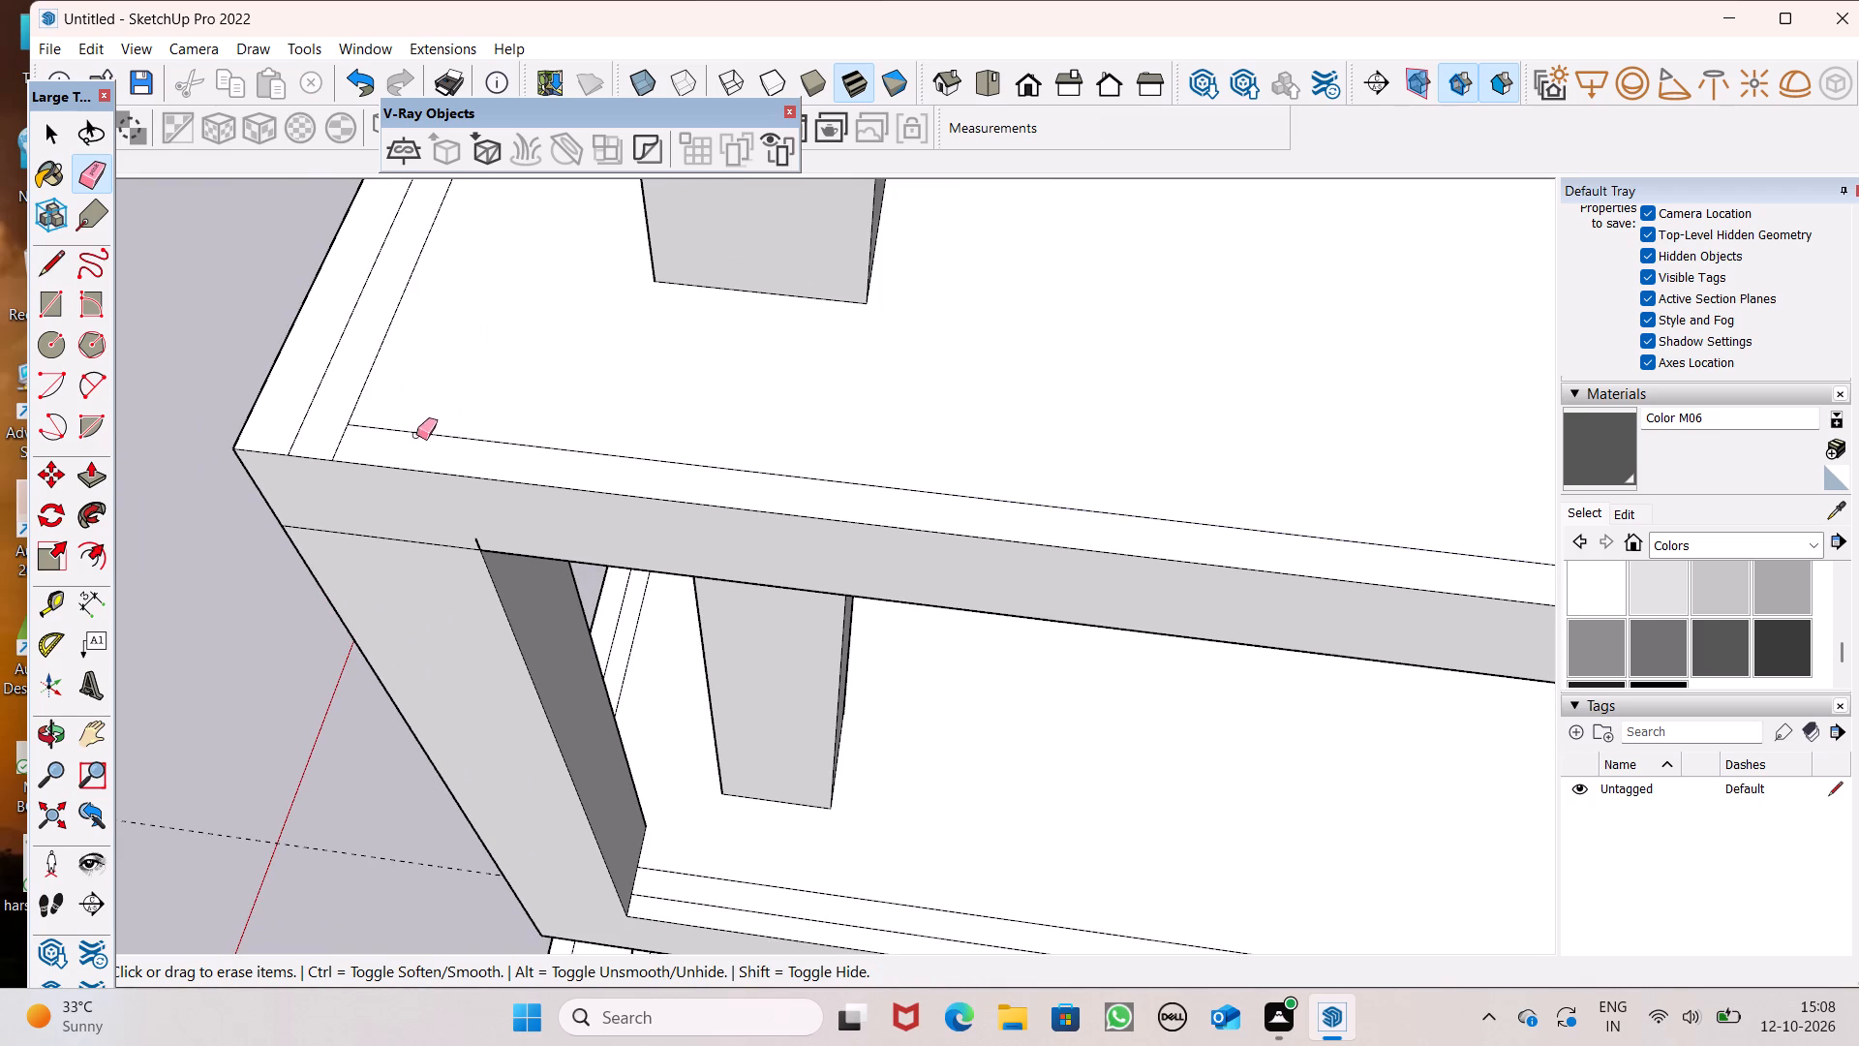
click(347, 439)
scroll(576, 368, down, 6)
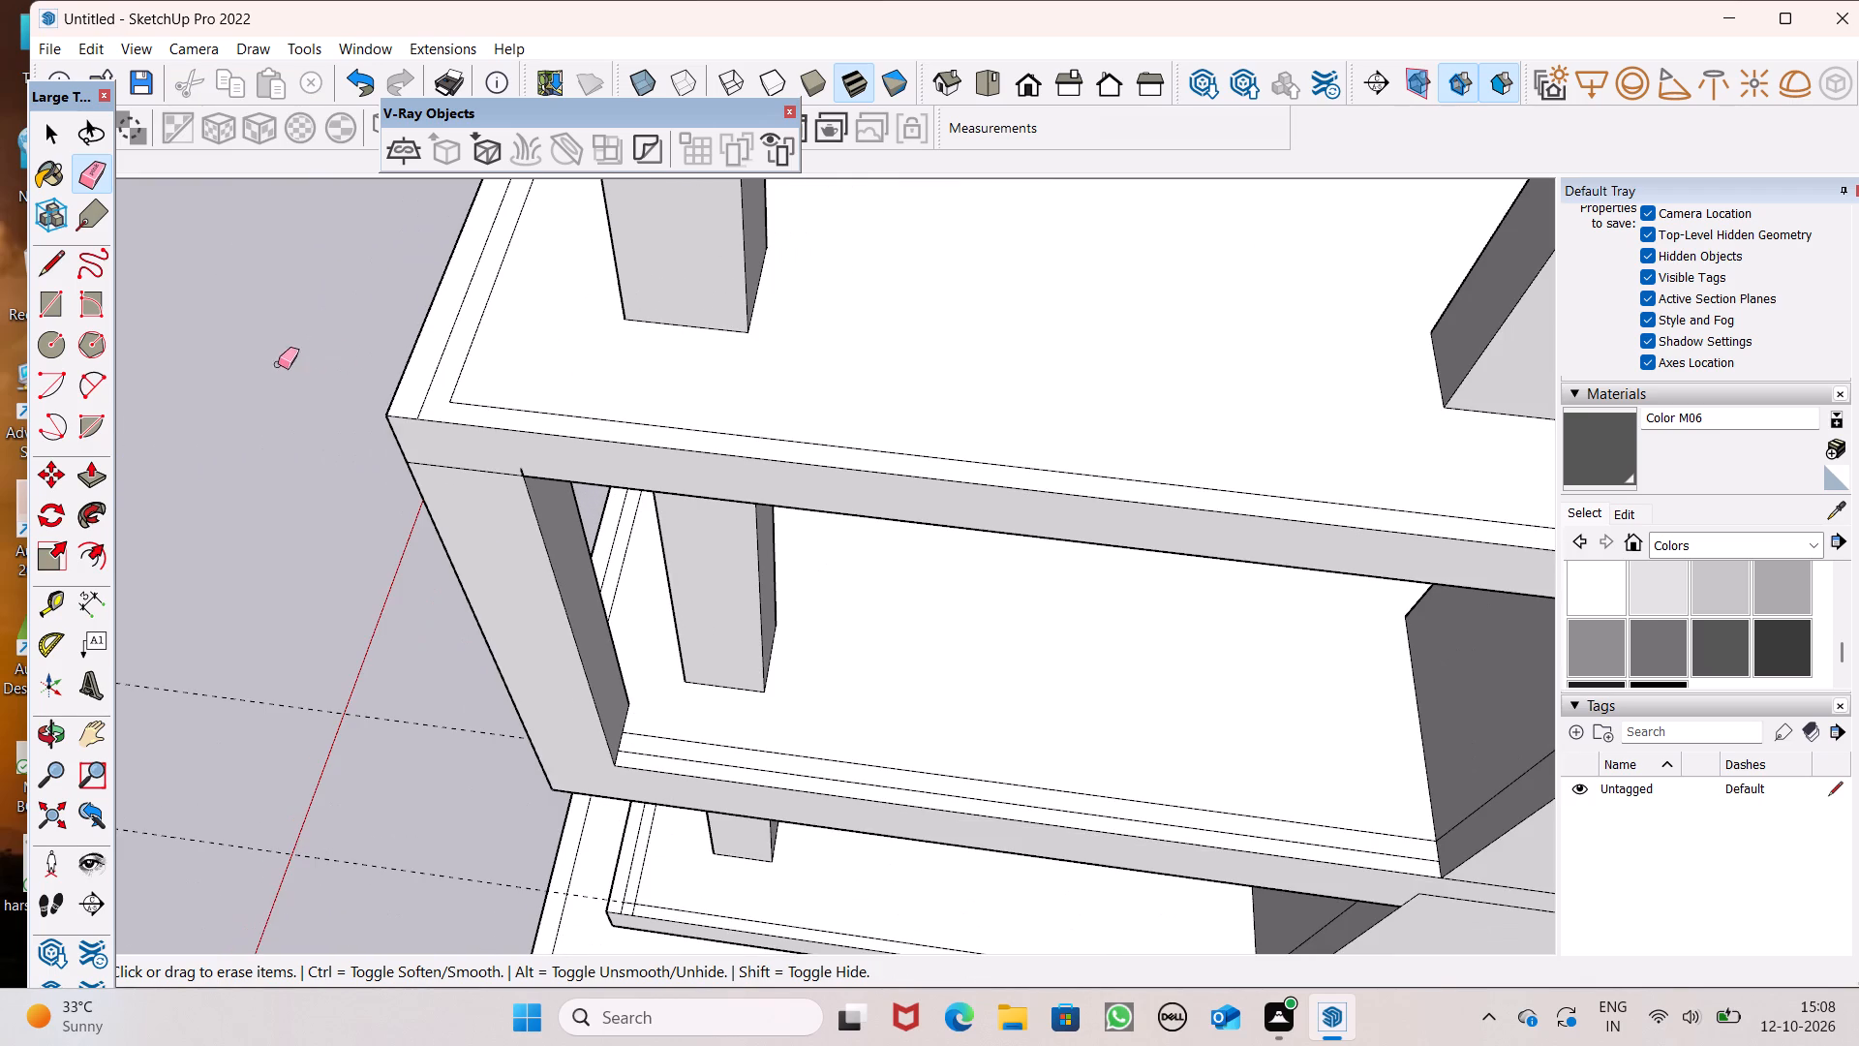
Erase the two remaining side guides at the first and second balconies.
scroll(470, 369, down, 7)
drag(280, 531, 277, 664)
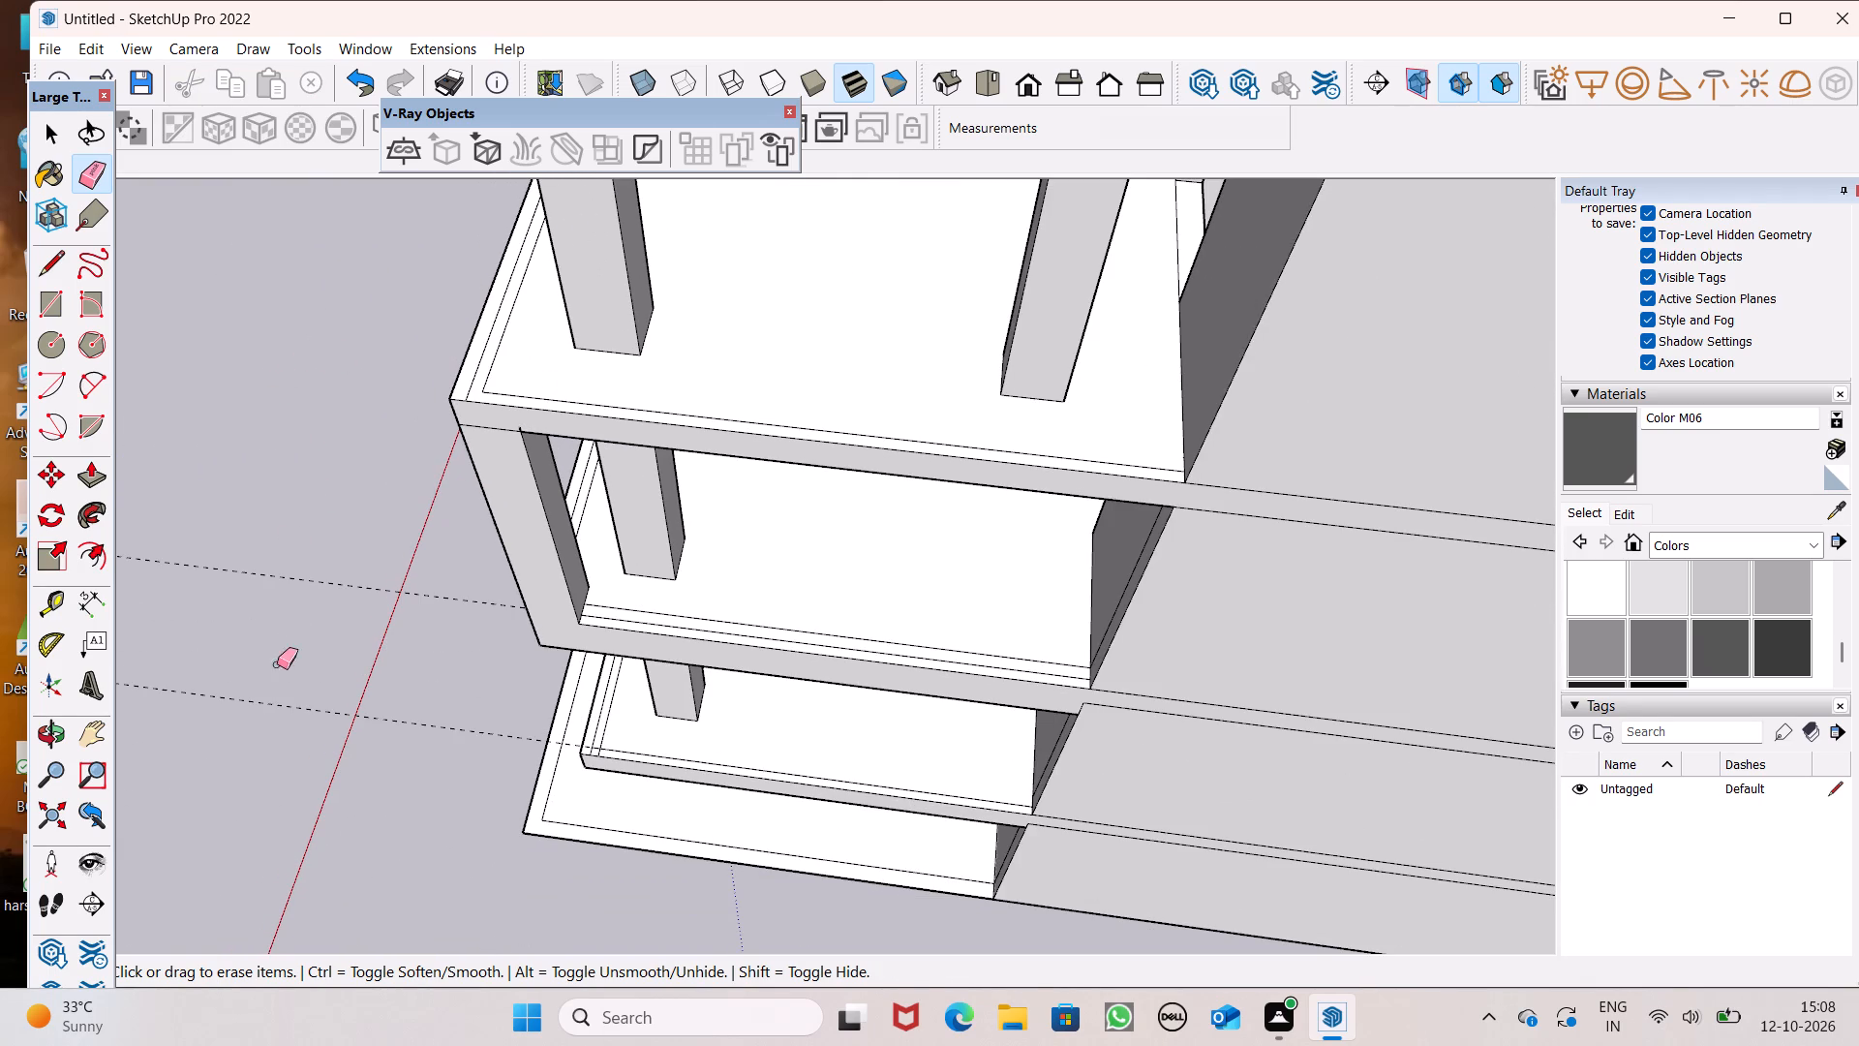
drag(277, 664, 286, 633)
drag(309, 560, 310, 681)
scroll(729, 618, down, 5)
Erase the overlapping line segments where the first balcony's front and side strips meet, leaving one continuous L-shaped strip.
scroll(716, 646, up, 6)
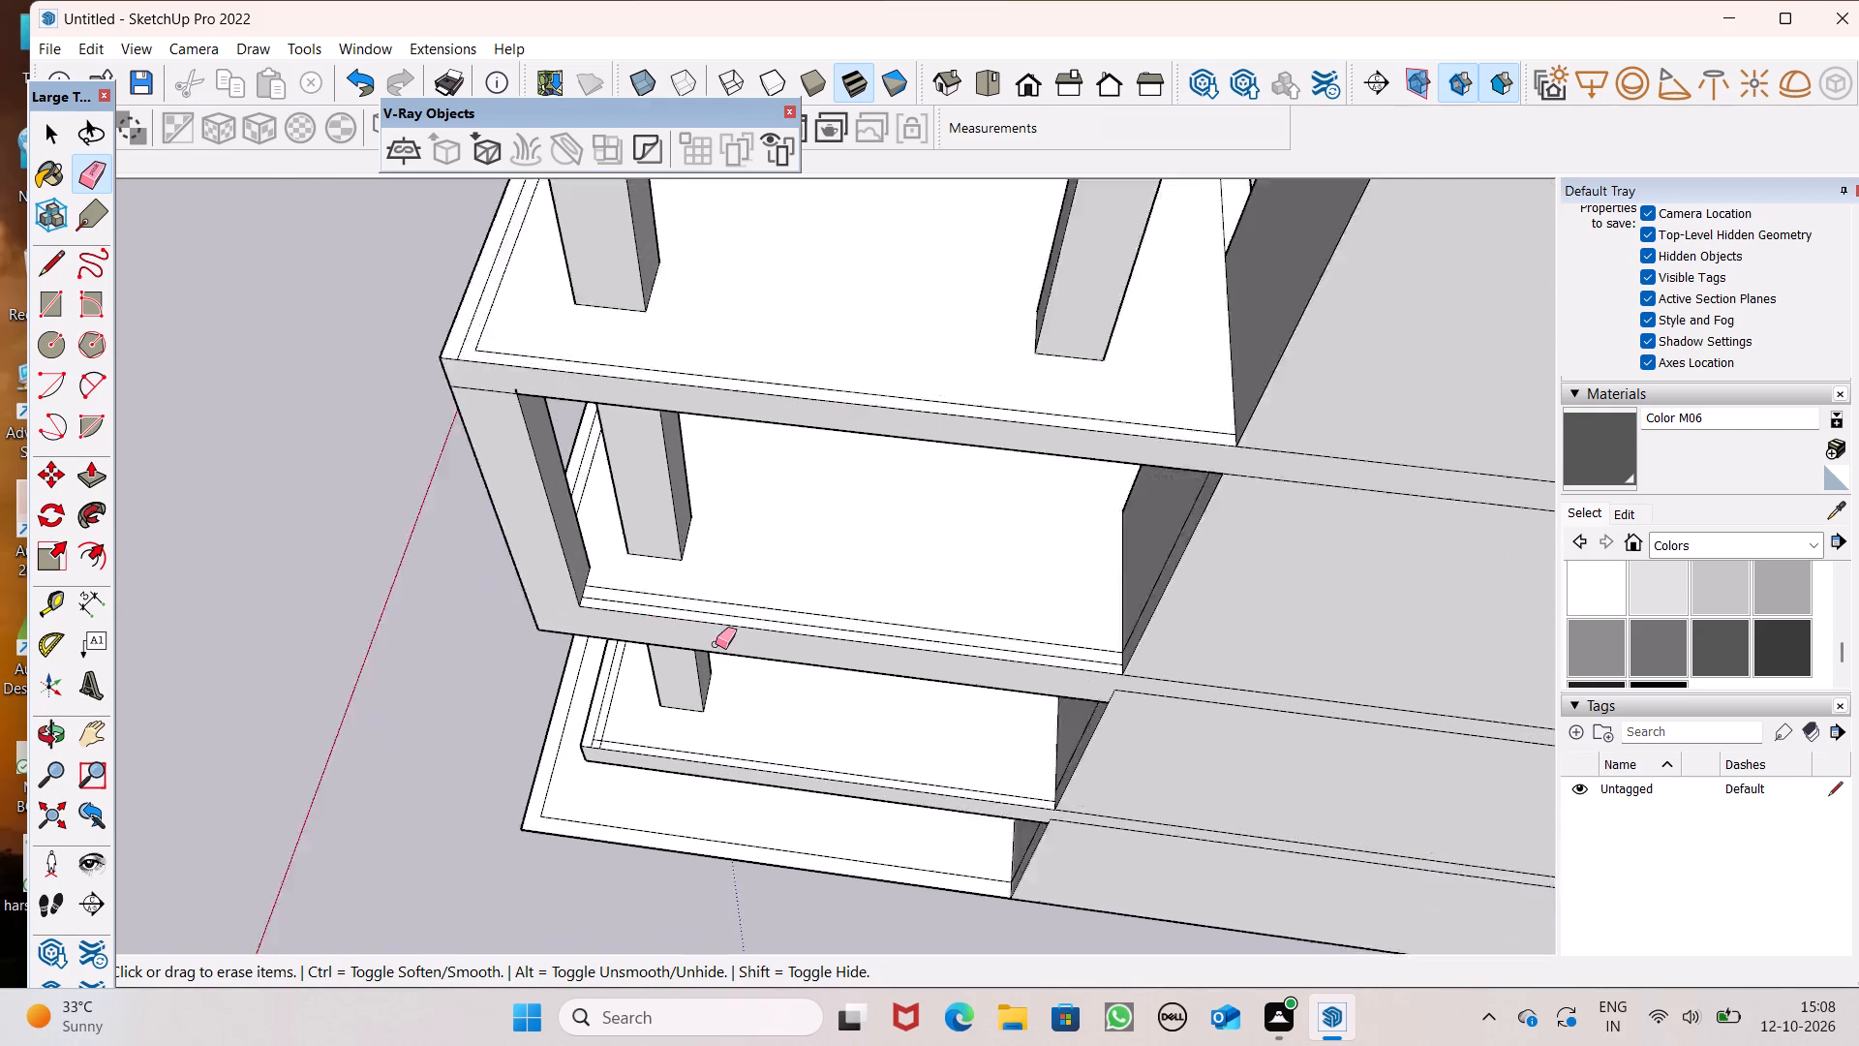
scroll(716, 644, up, 3)
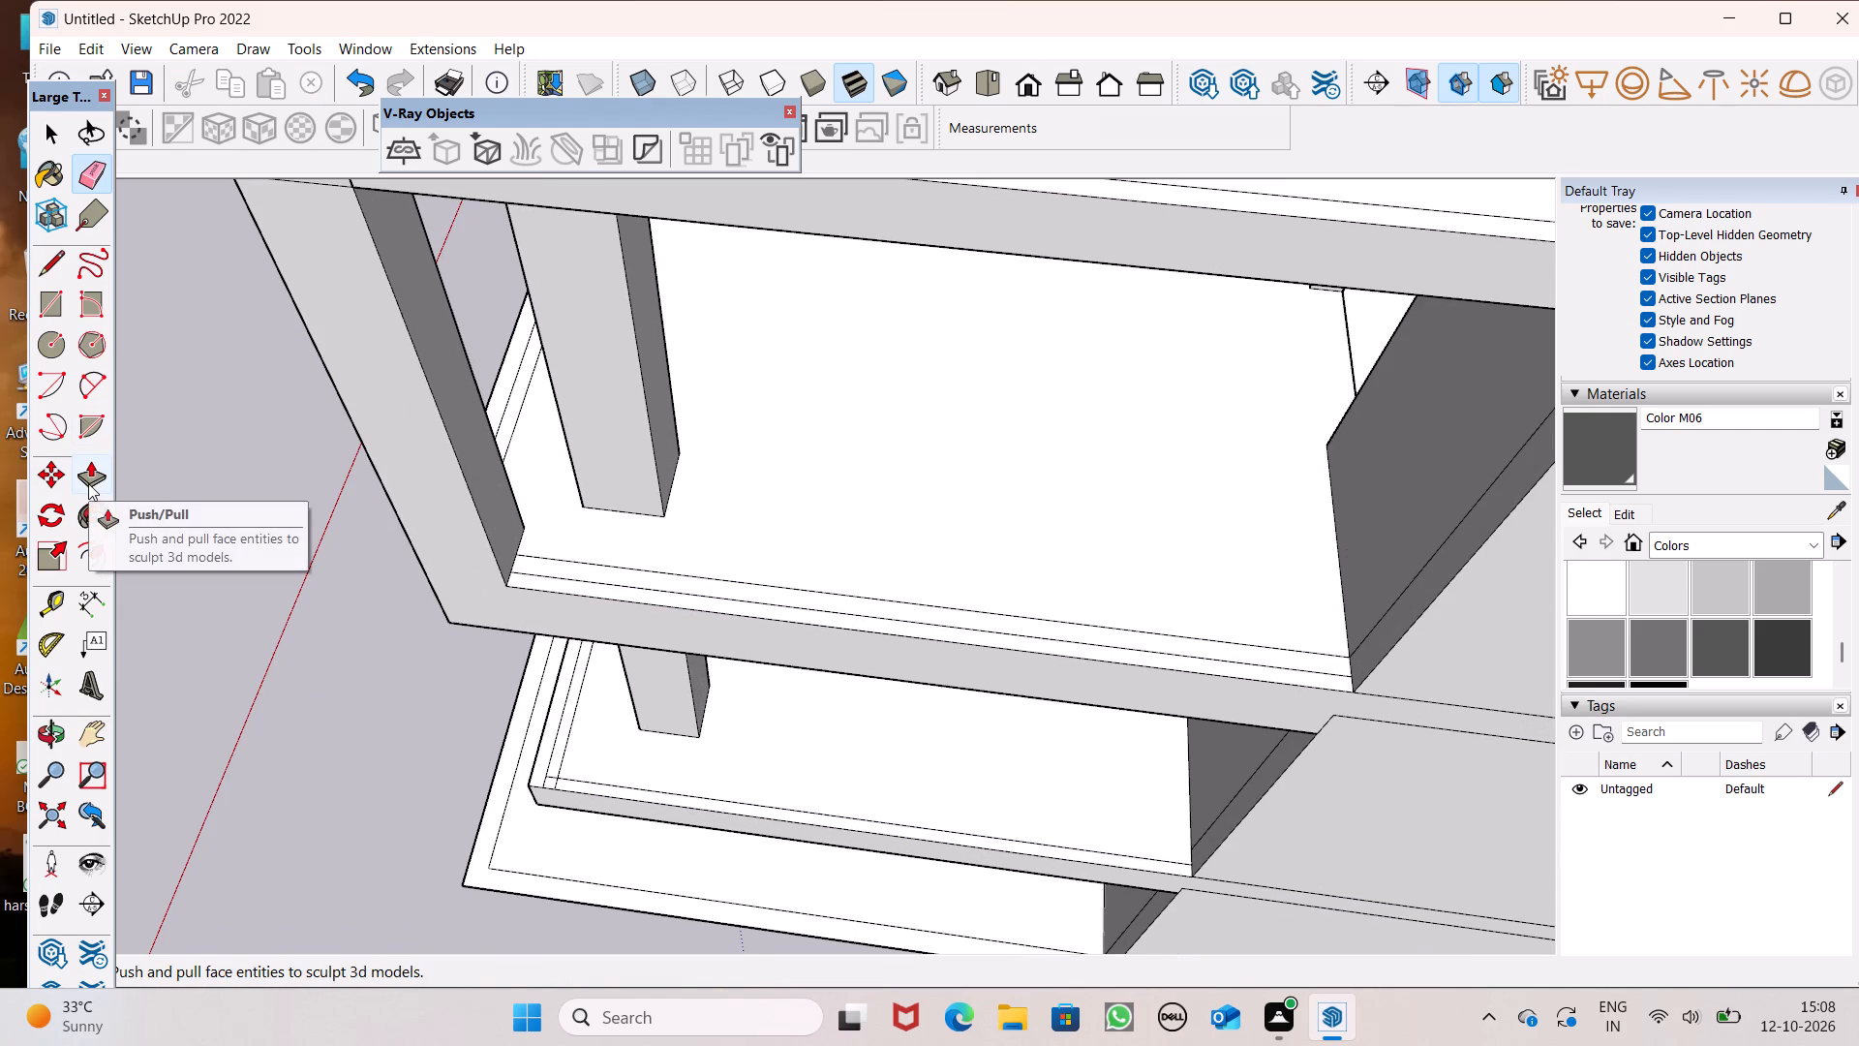
scroll(541, 807, up, 6)
scroll(555, 709, up, 6)
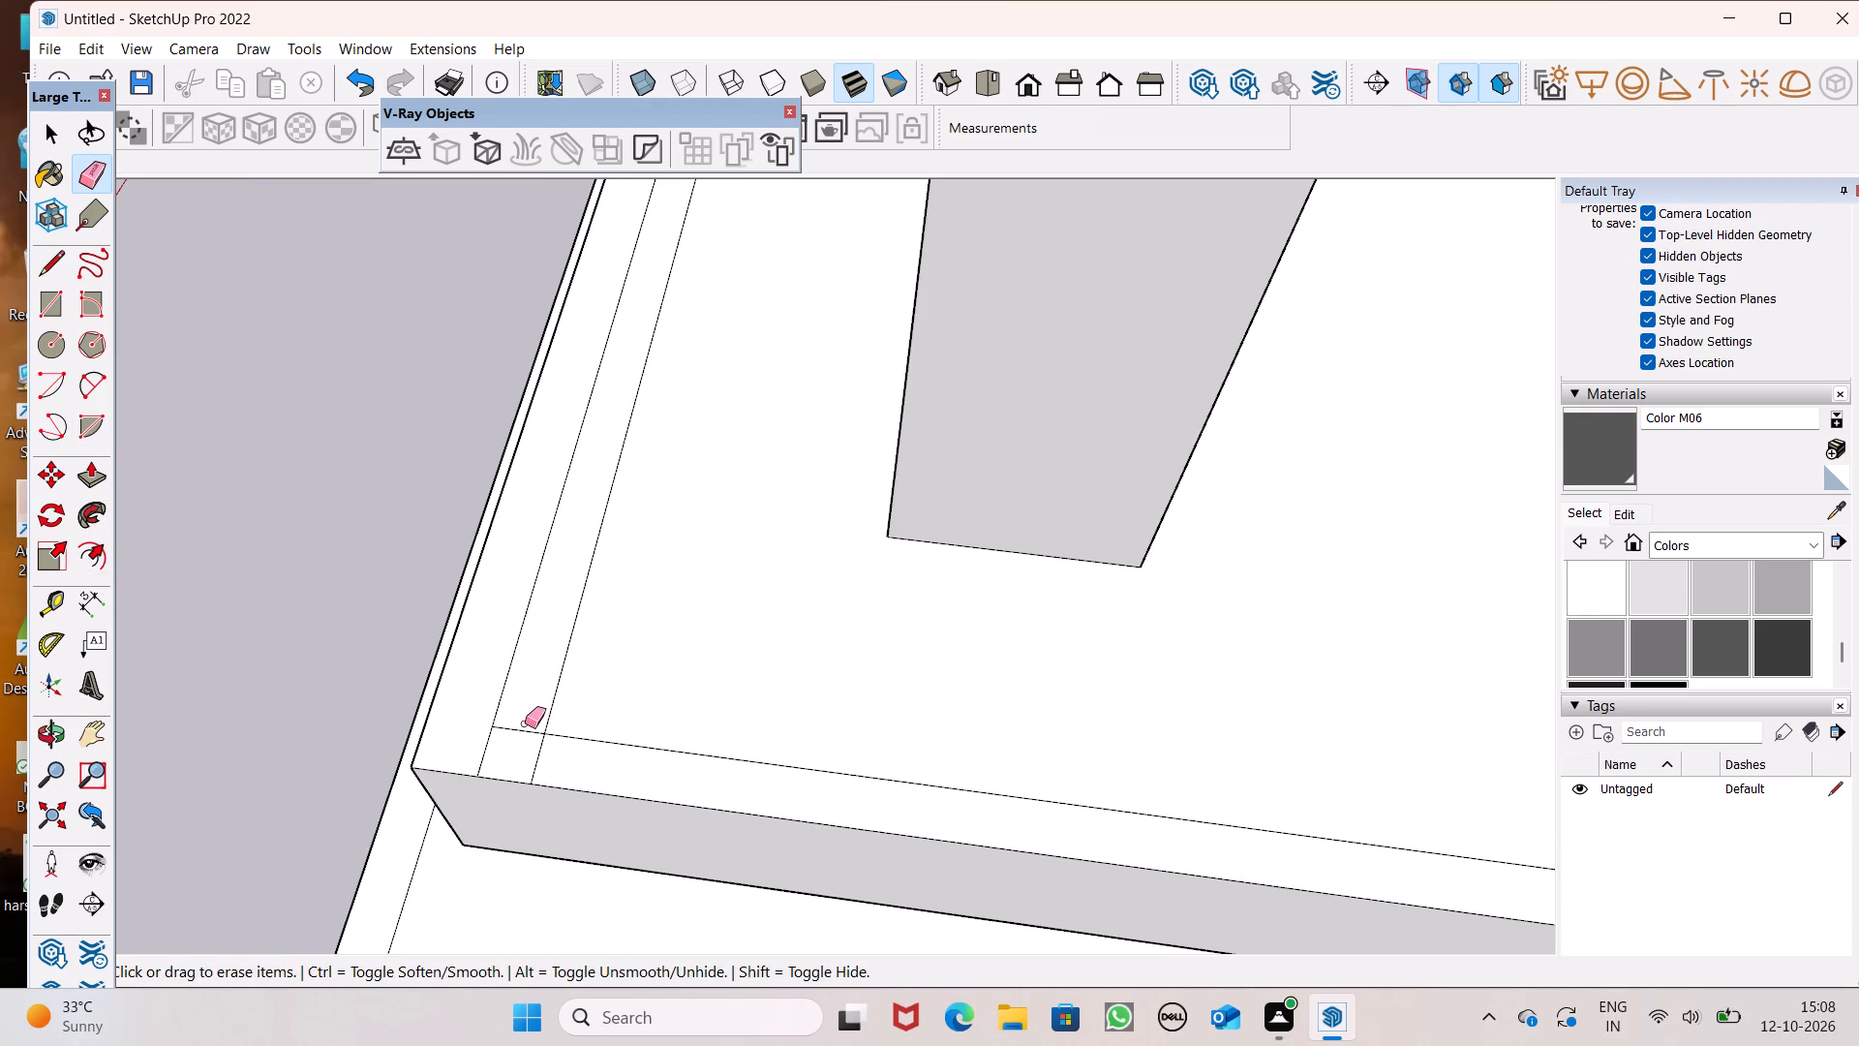
drag(526, 729, 538, 765)
scroll(538, 680, down, 16)
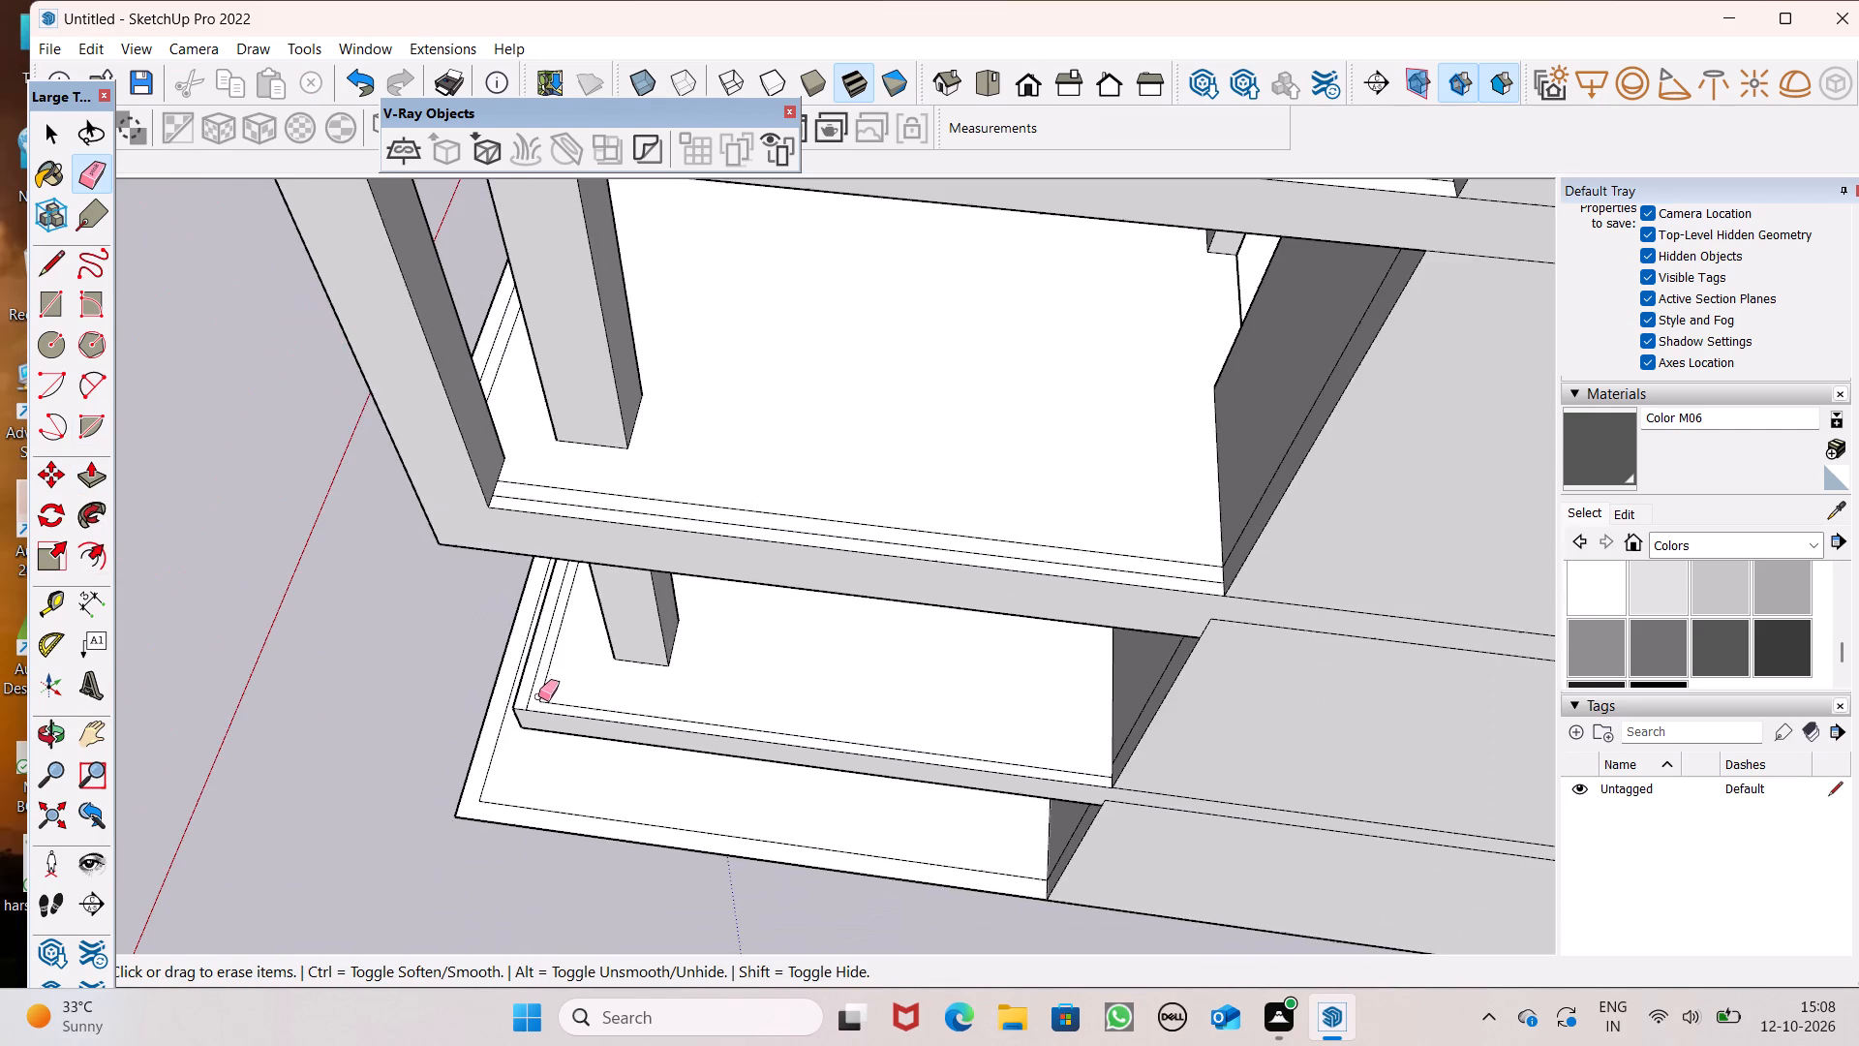
scroll(538, 696, down, 1)
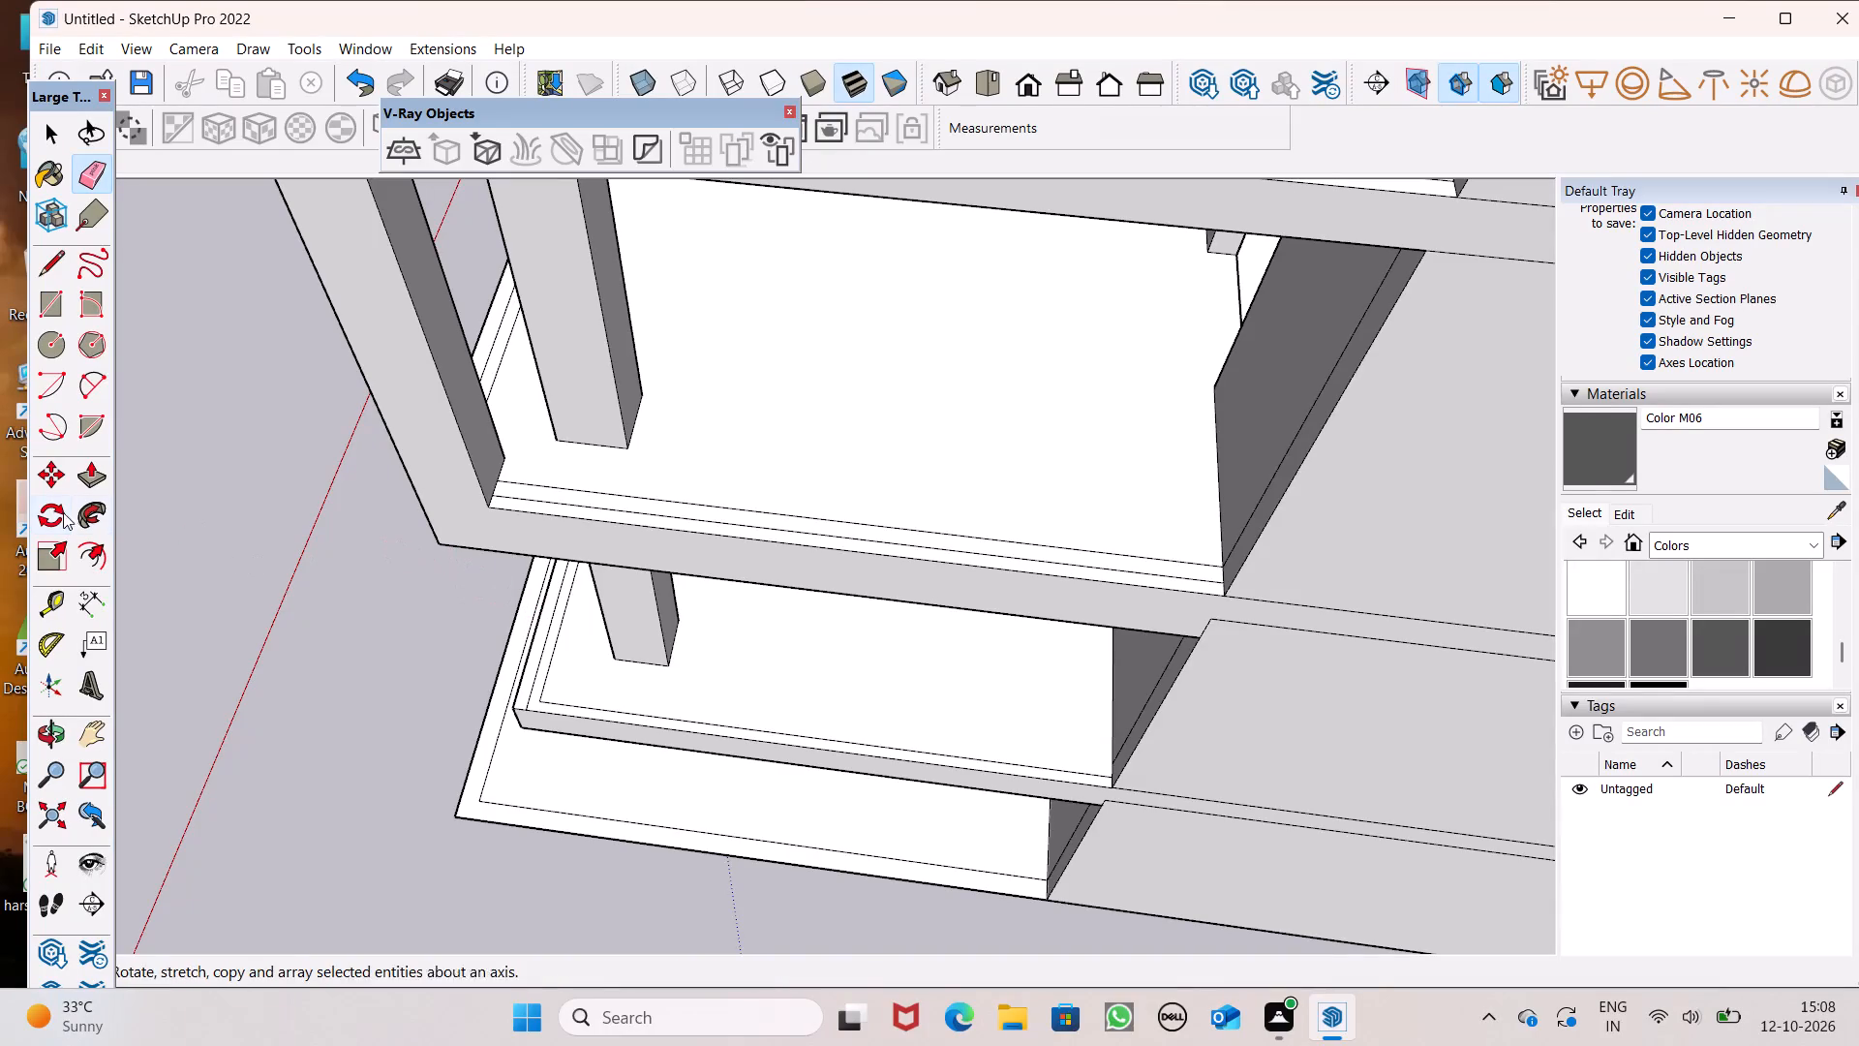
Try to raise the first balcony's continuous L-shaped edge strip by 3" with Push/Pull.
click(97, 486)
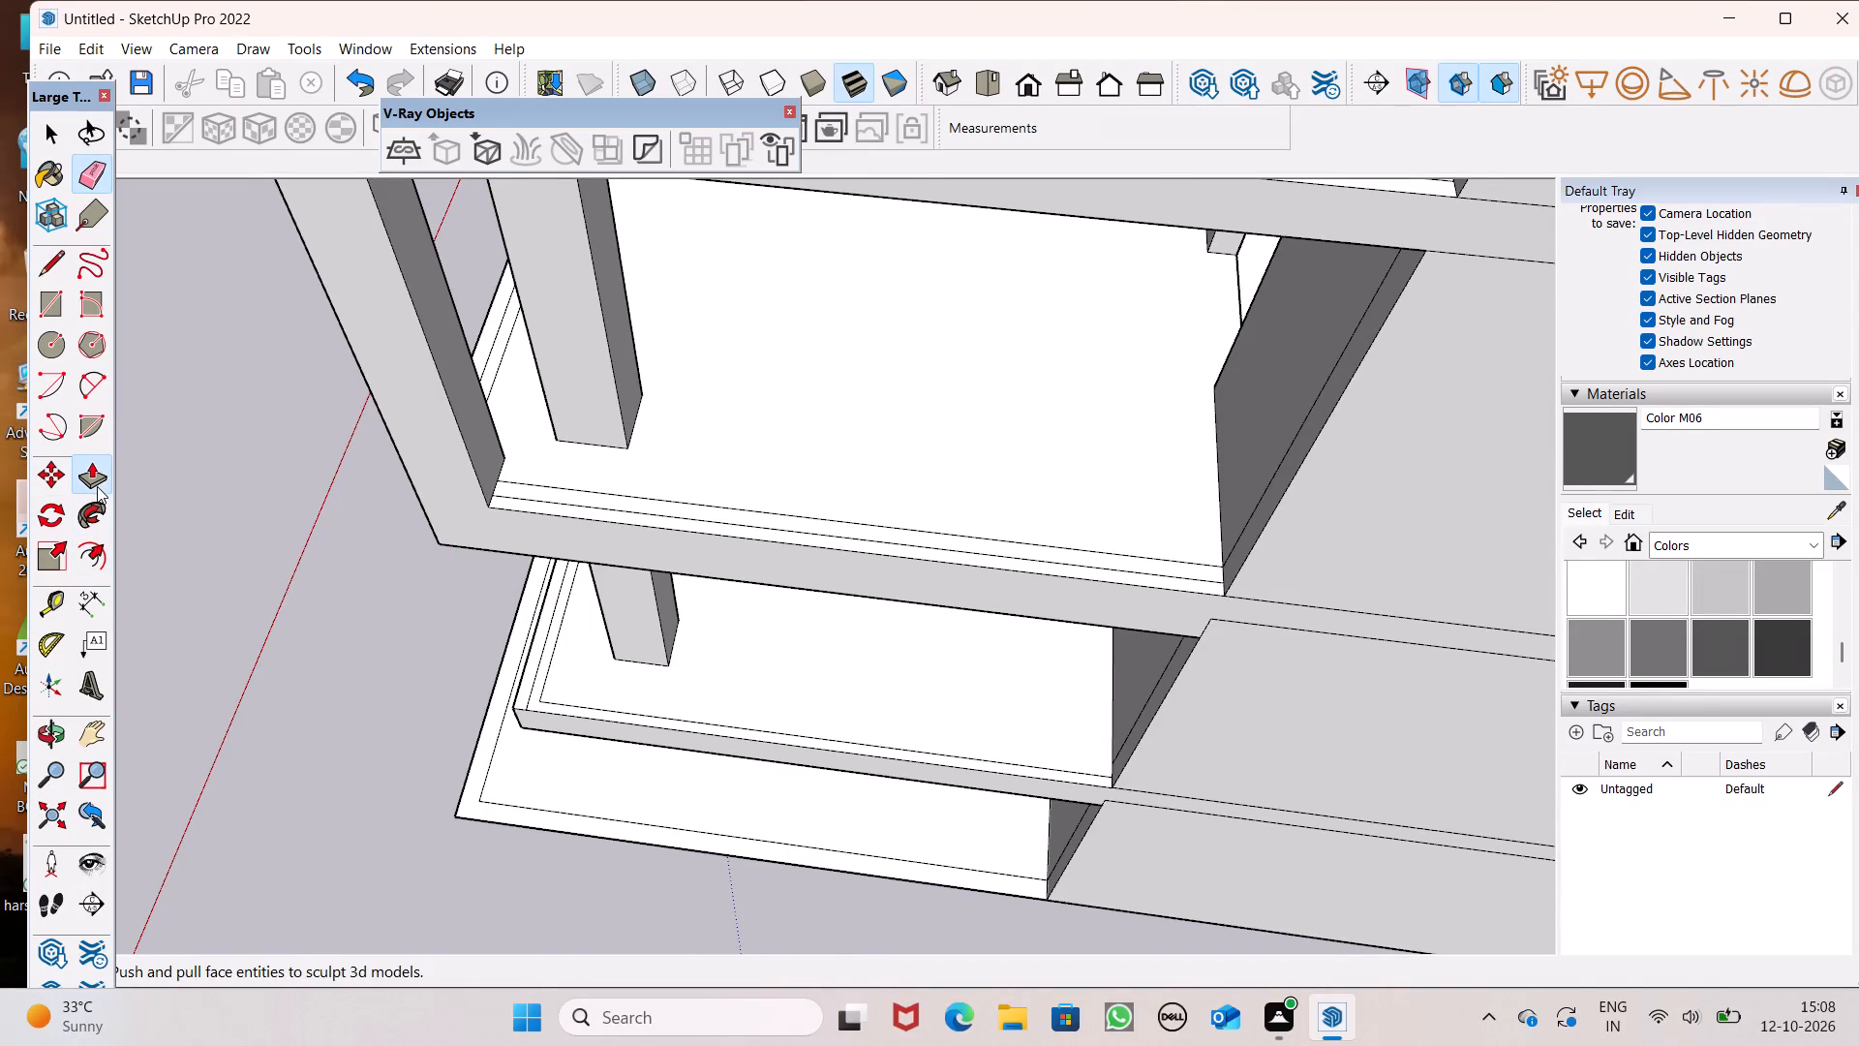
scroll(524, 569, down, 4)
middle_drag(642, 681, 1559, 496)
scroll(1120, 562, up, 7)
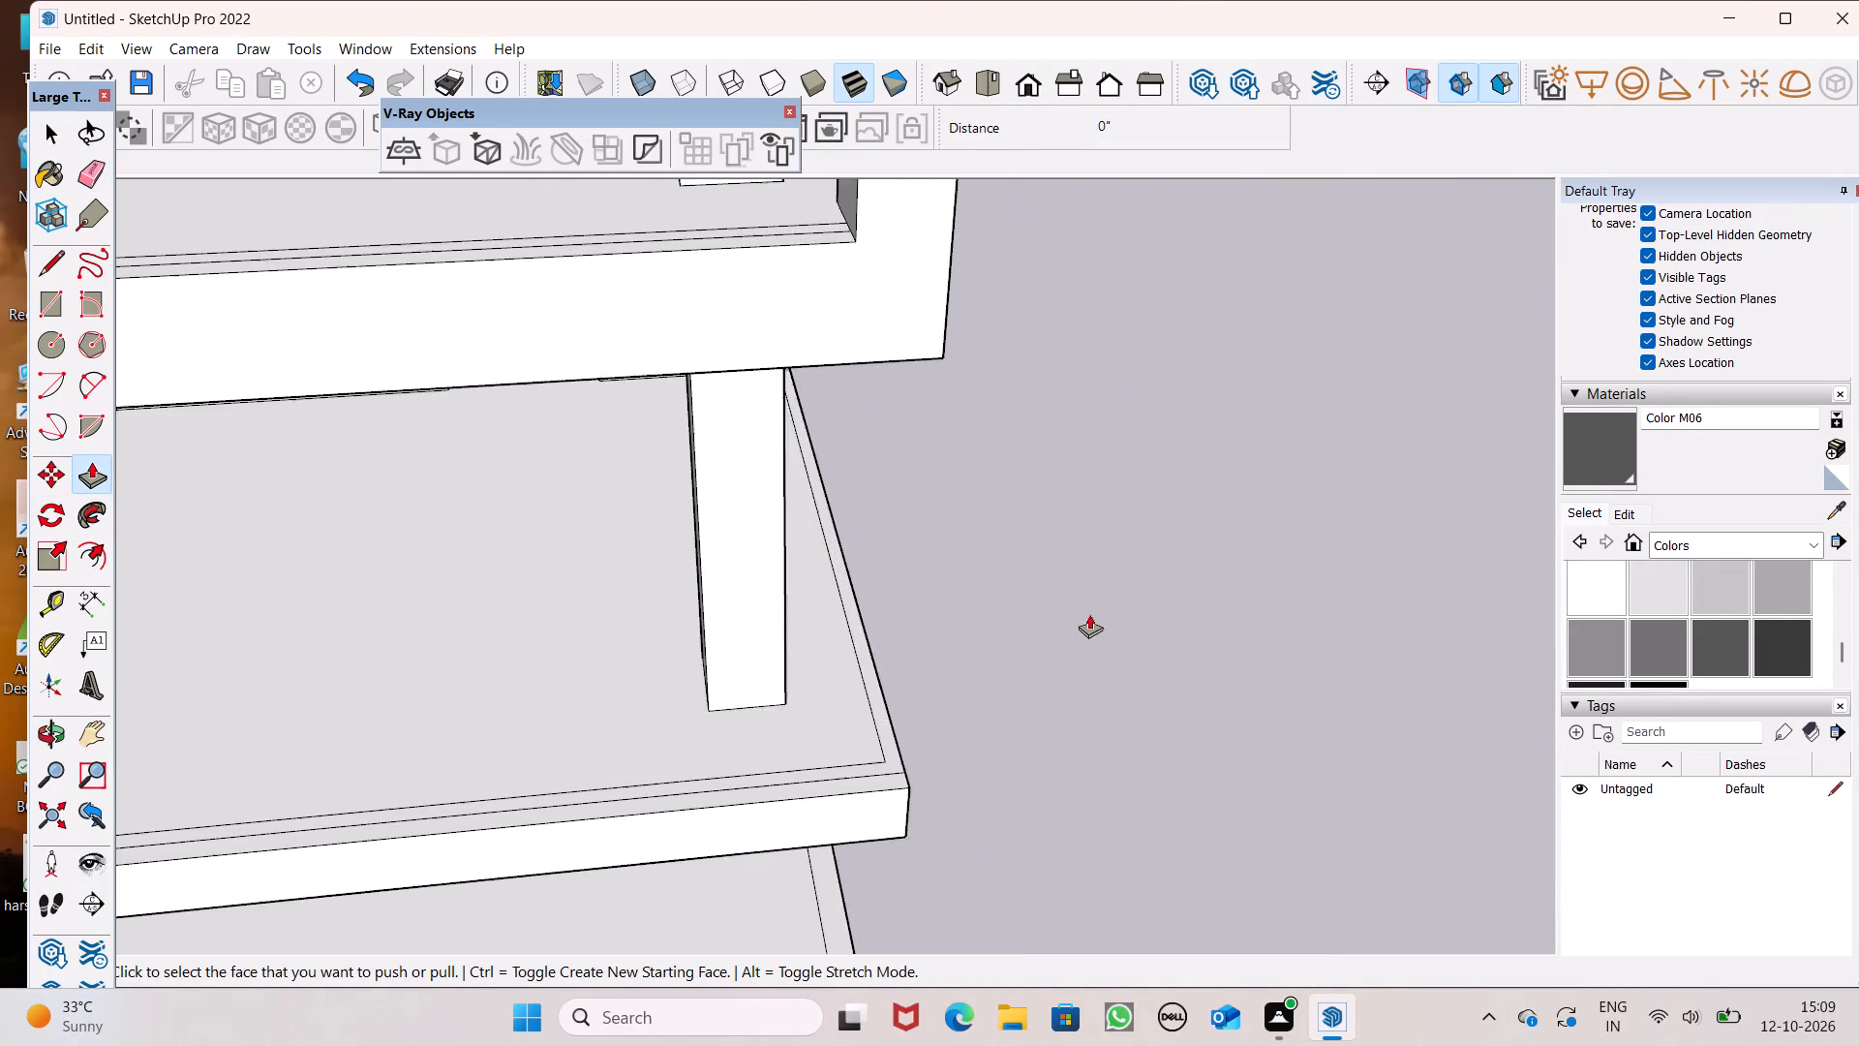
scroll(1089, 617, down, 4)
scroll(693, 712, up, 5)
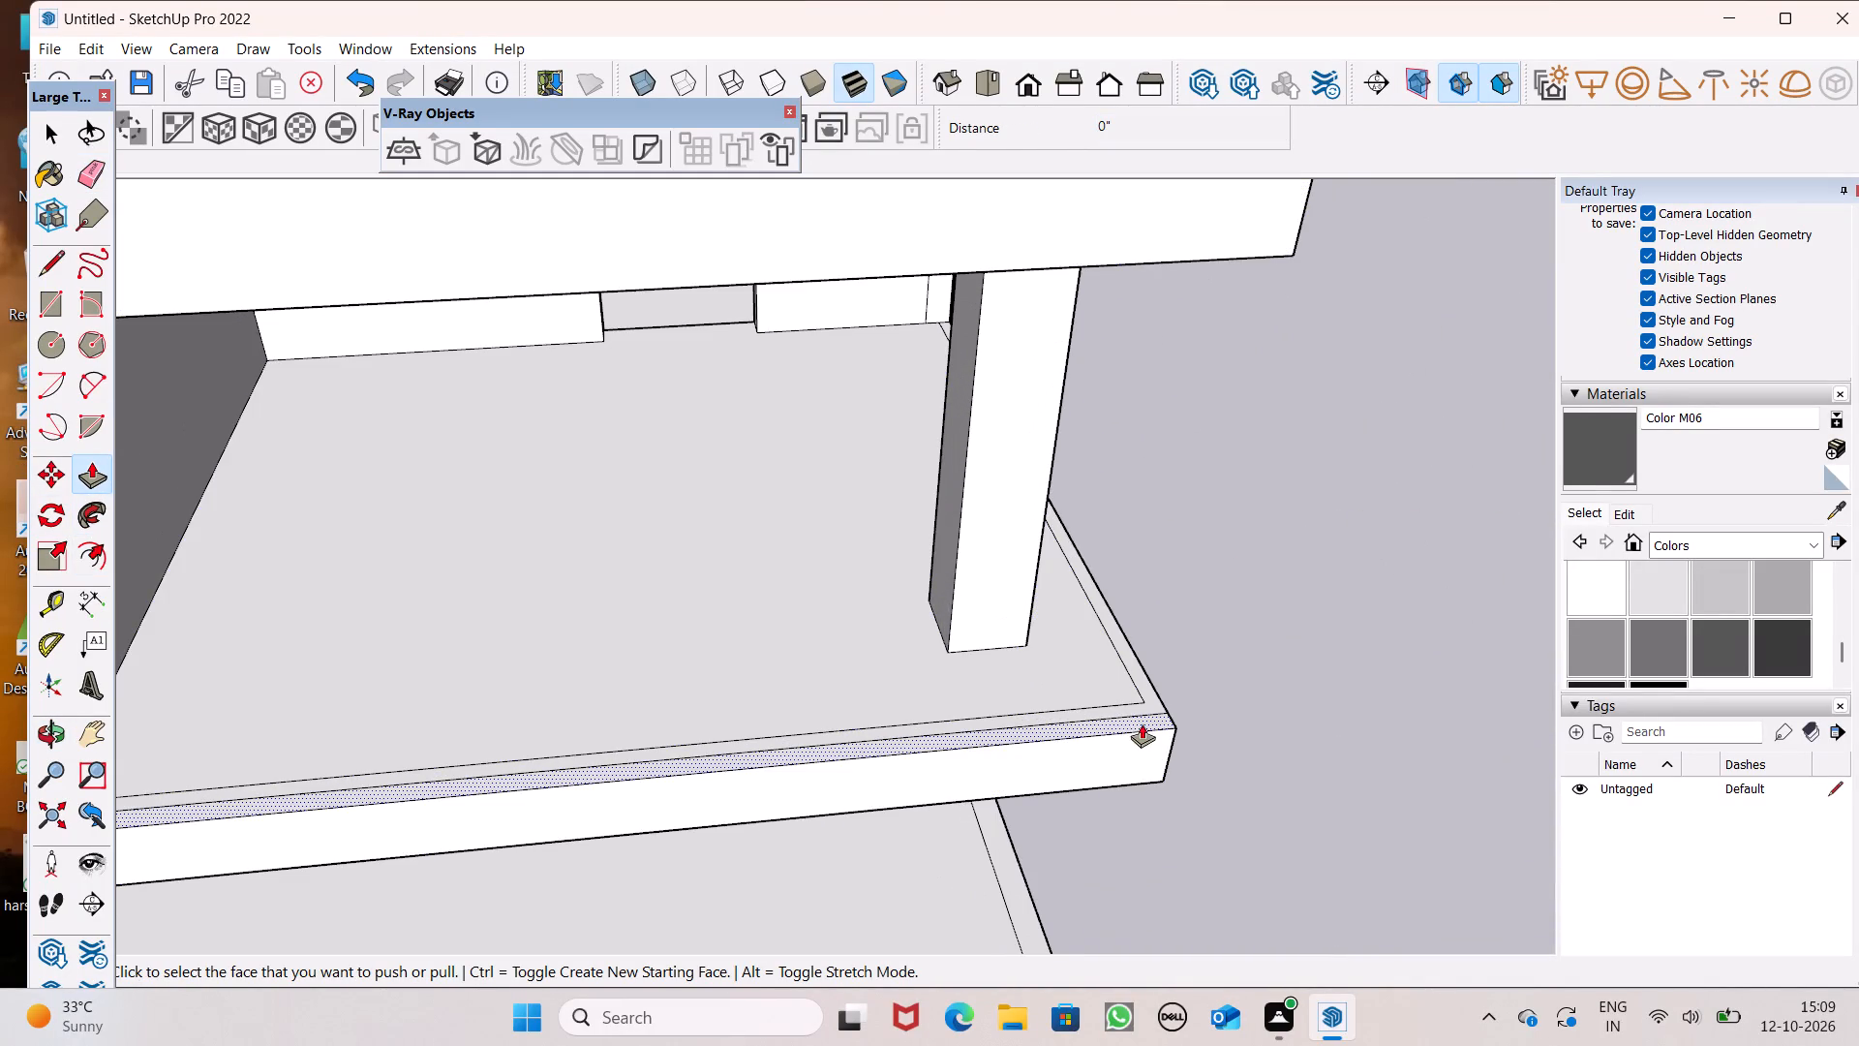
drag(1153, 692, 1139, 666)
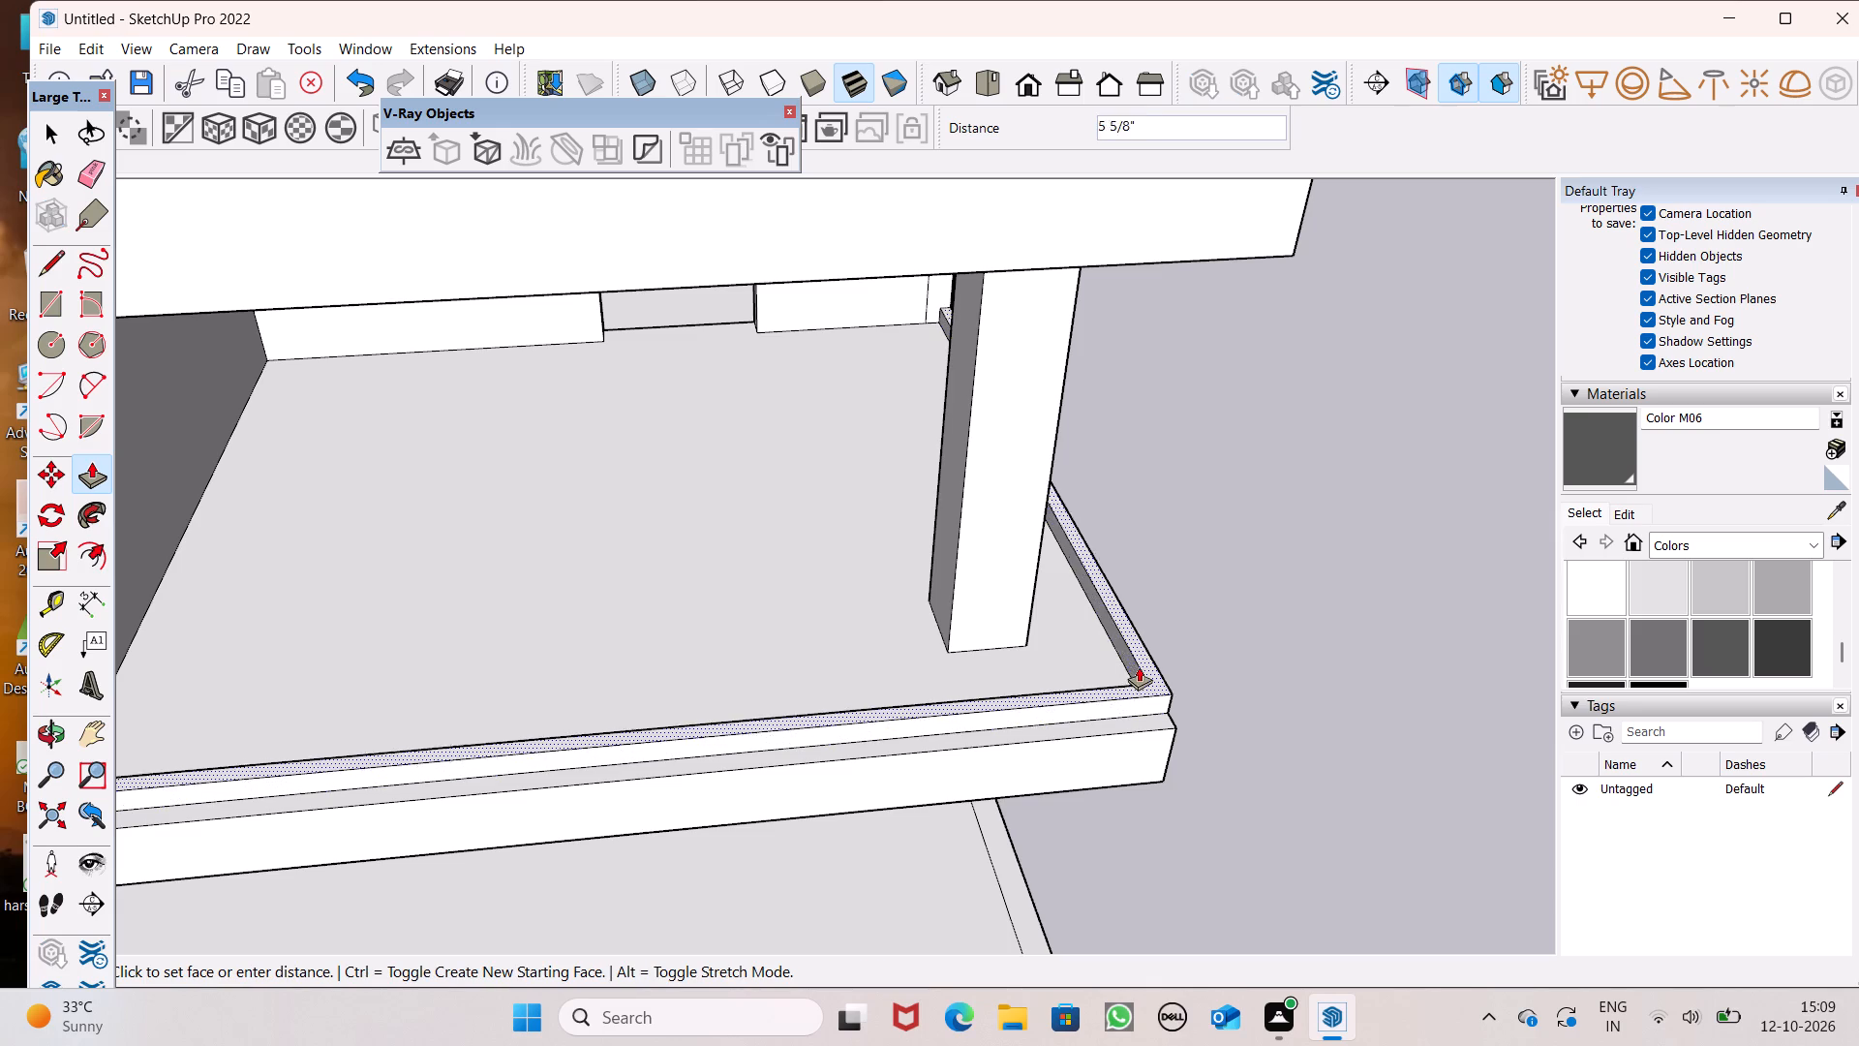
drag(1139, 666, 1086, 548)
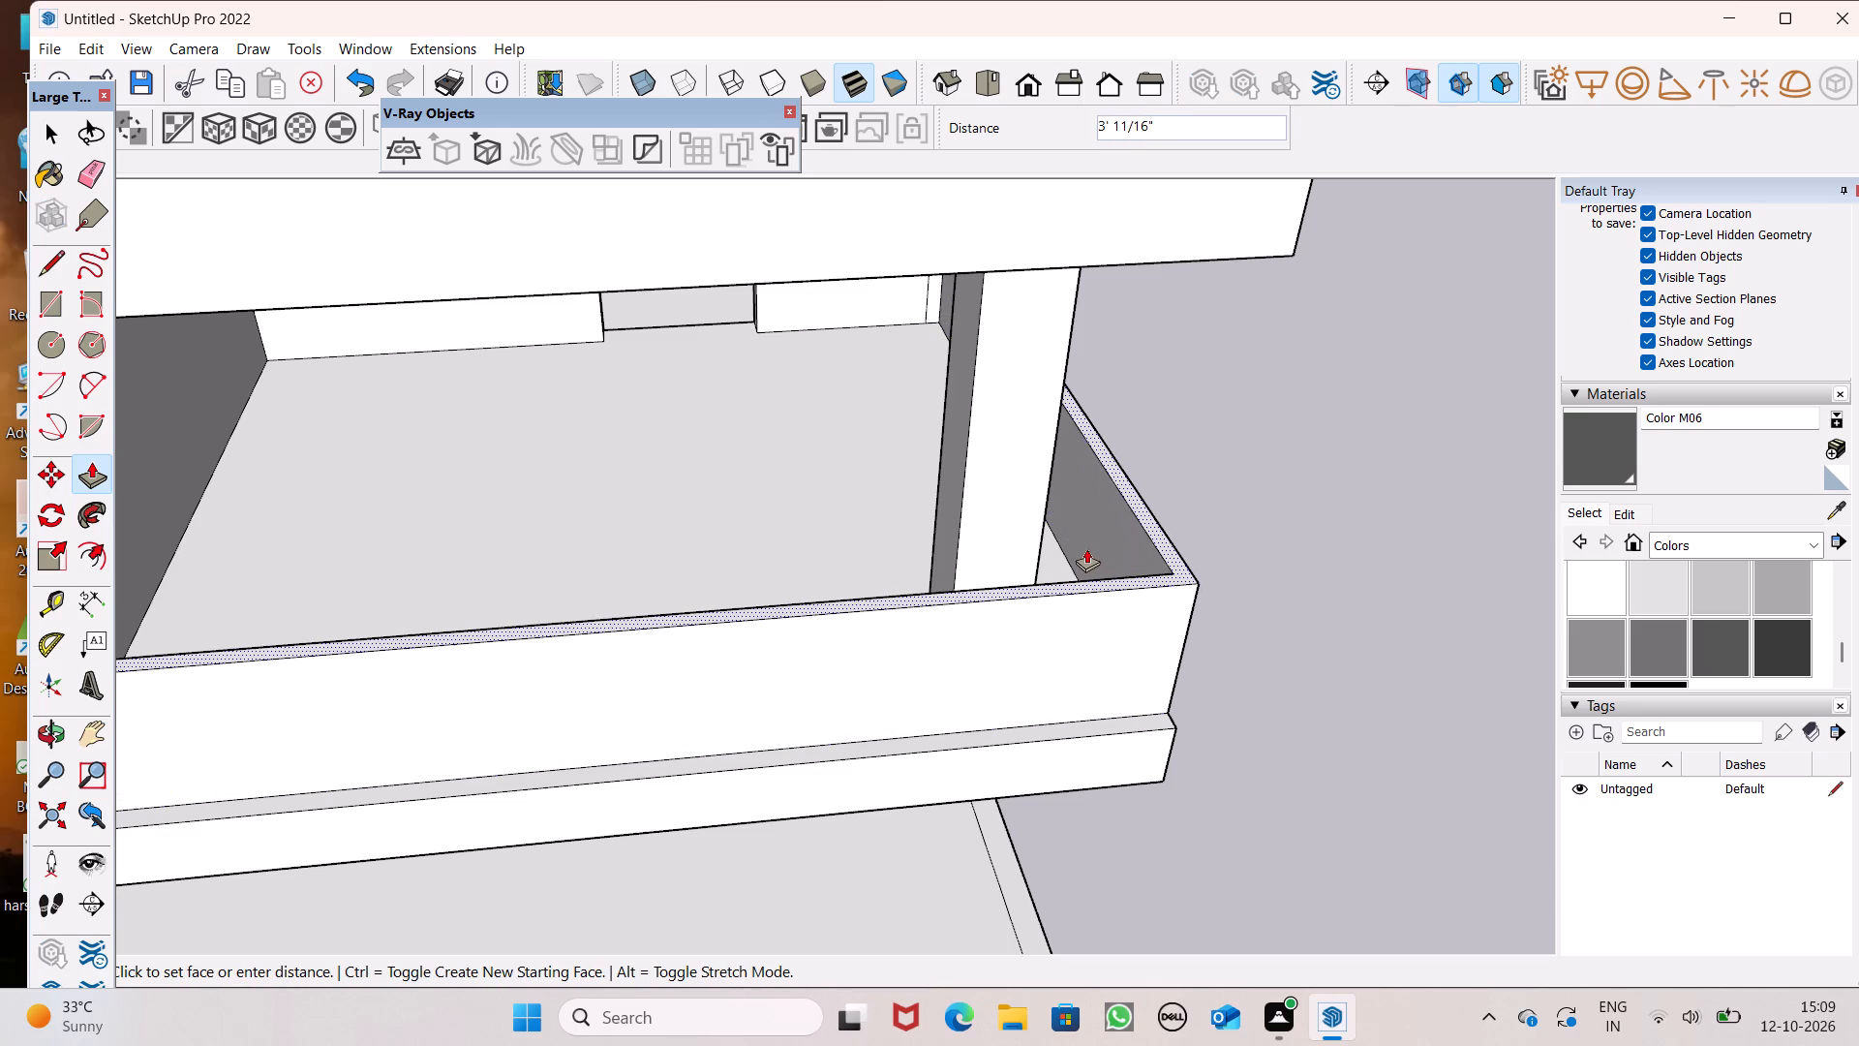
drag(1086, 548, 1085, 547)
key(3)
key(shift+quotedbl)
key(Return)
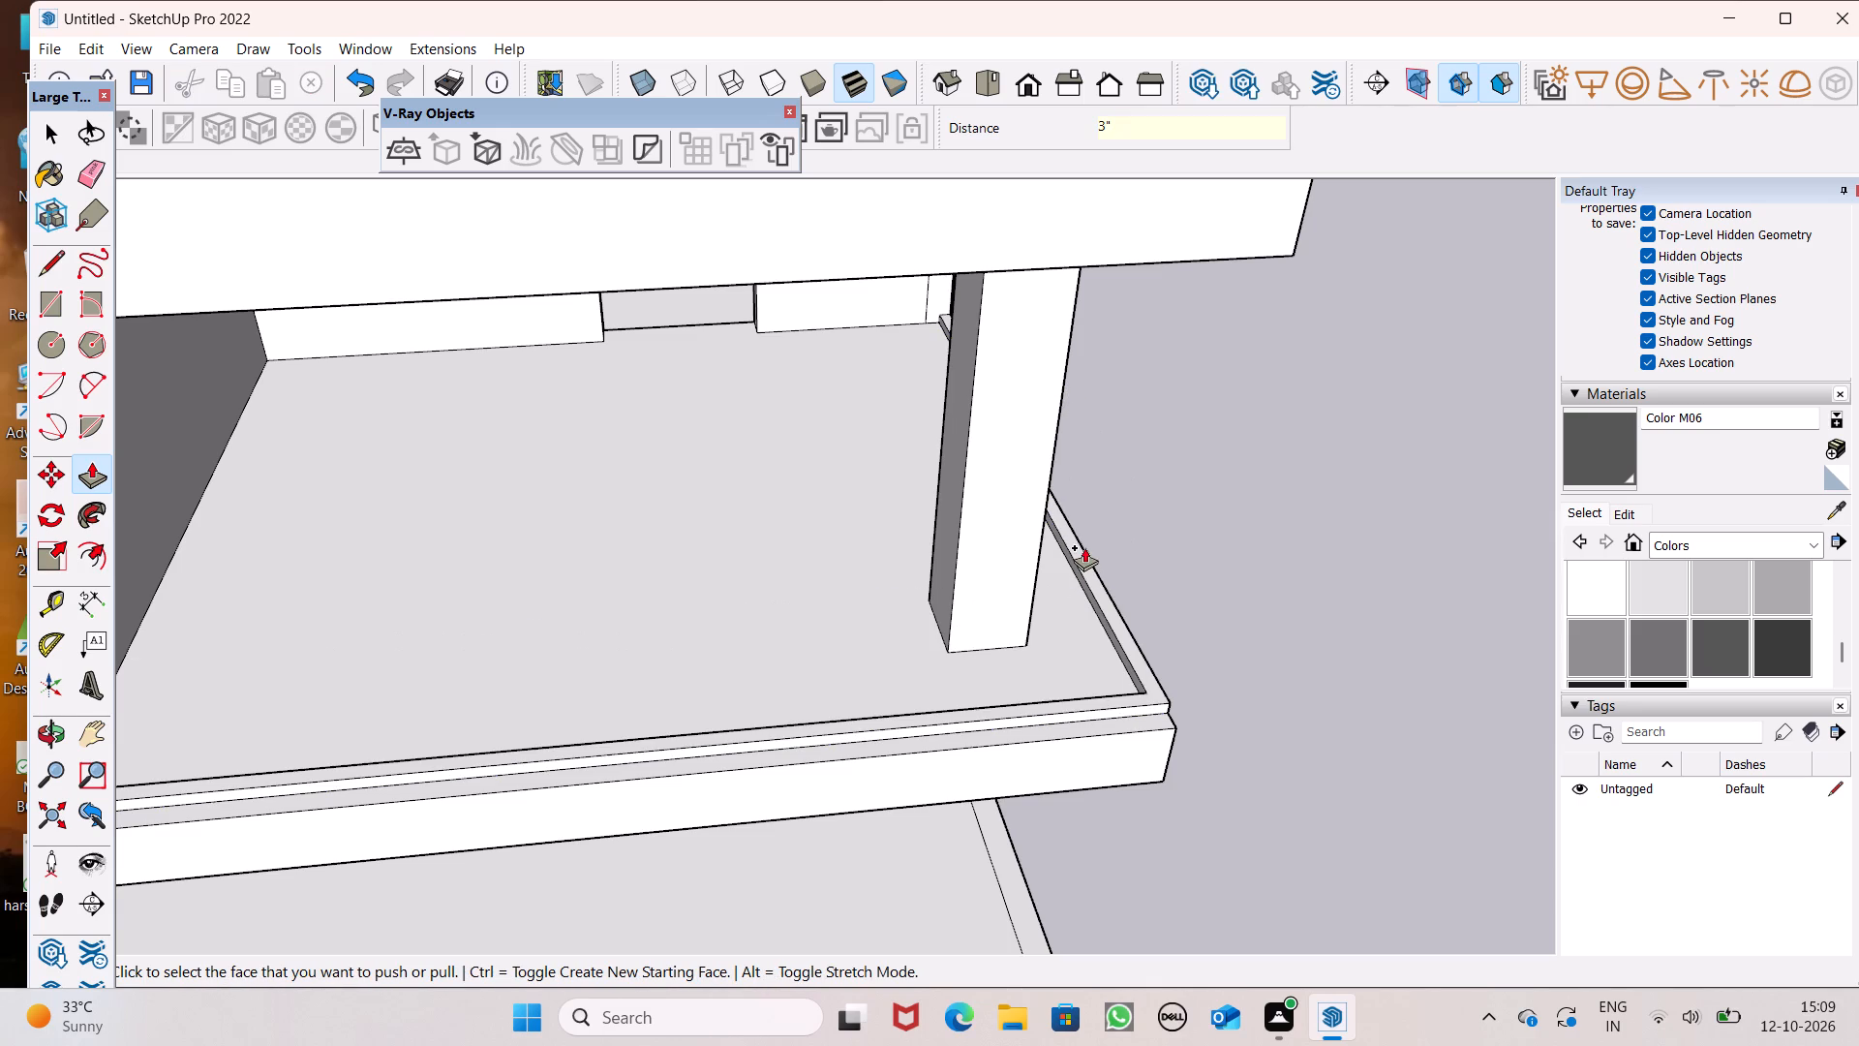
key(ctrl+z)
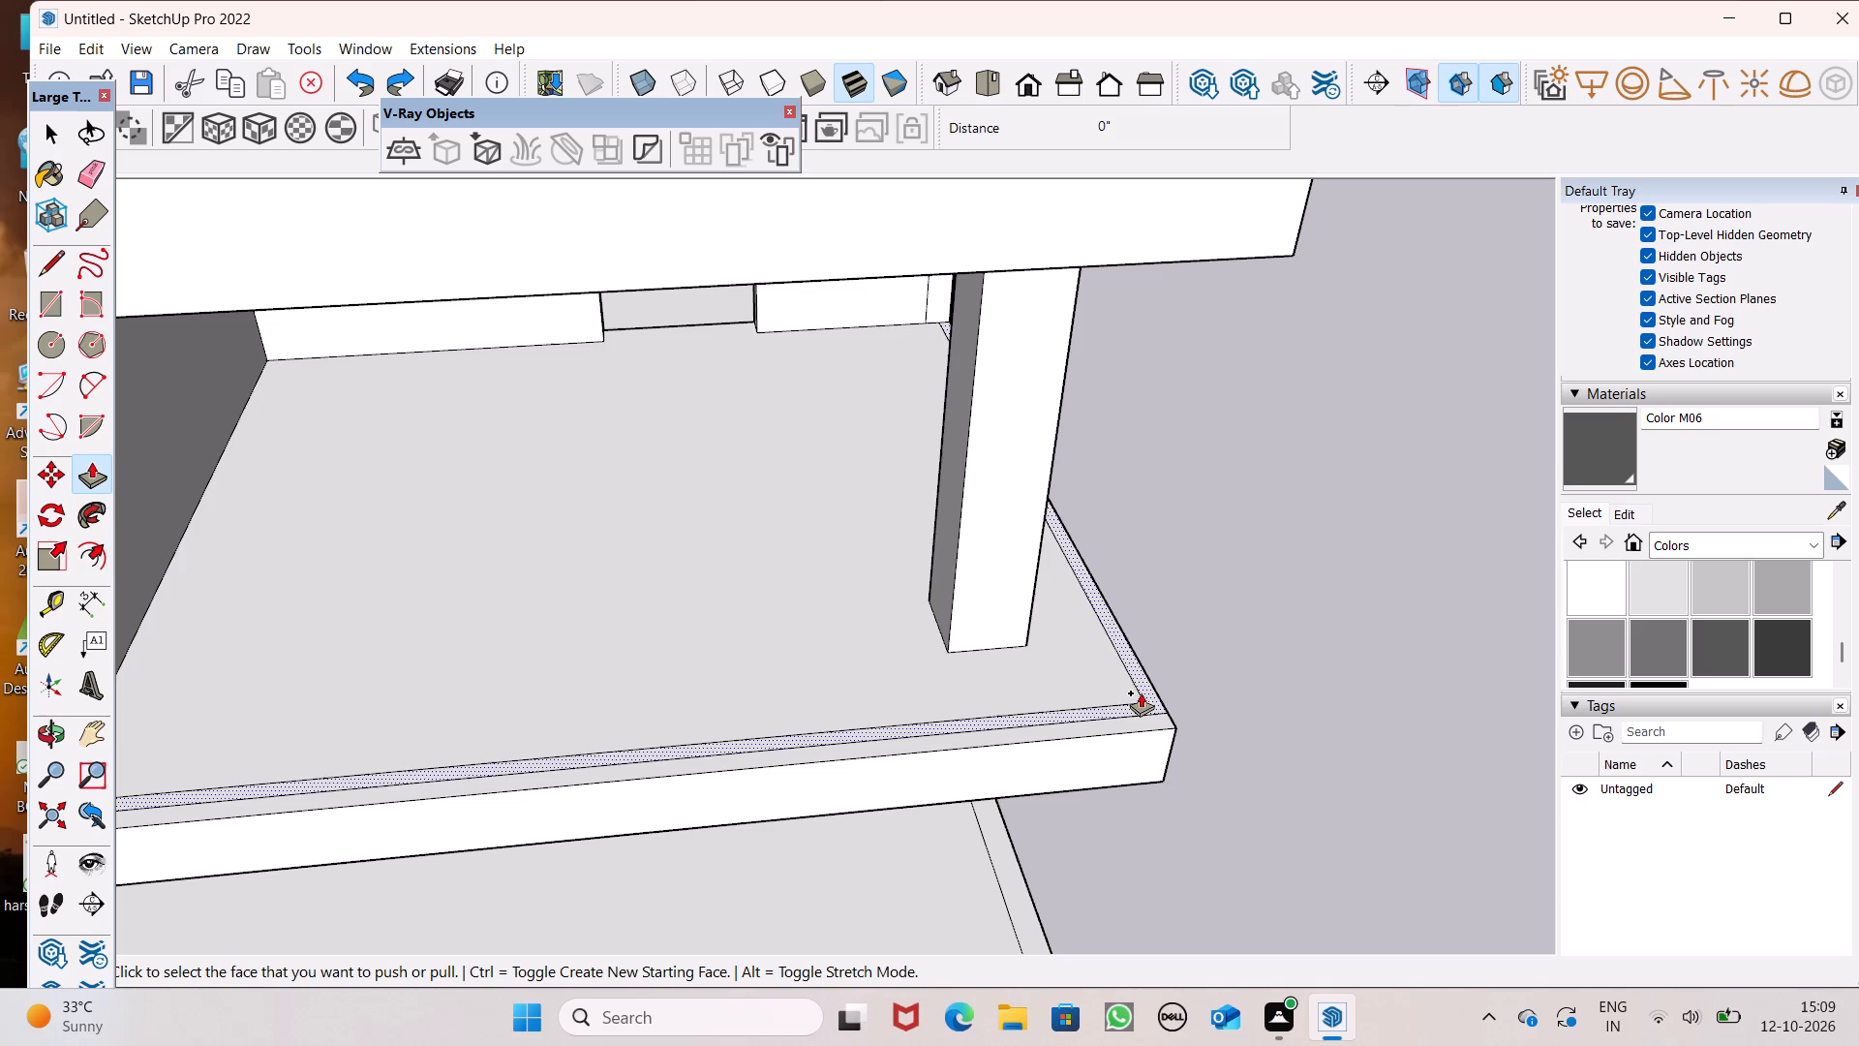
Raise the first balcony's L-shaped edge strip by 3' into a parapet wall.
drag(1149, 691, 1140, 624)
text(3')
key(Return)
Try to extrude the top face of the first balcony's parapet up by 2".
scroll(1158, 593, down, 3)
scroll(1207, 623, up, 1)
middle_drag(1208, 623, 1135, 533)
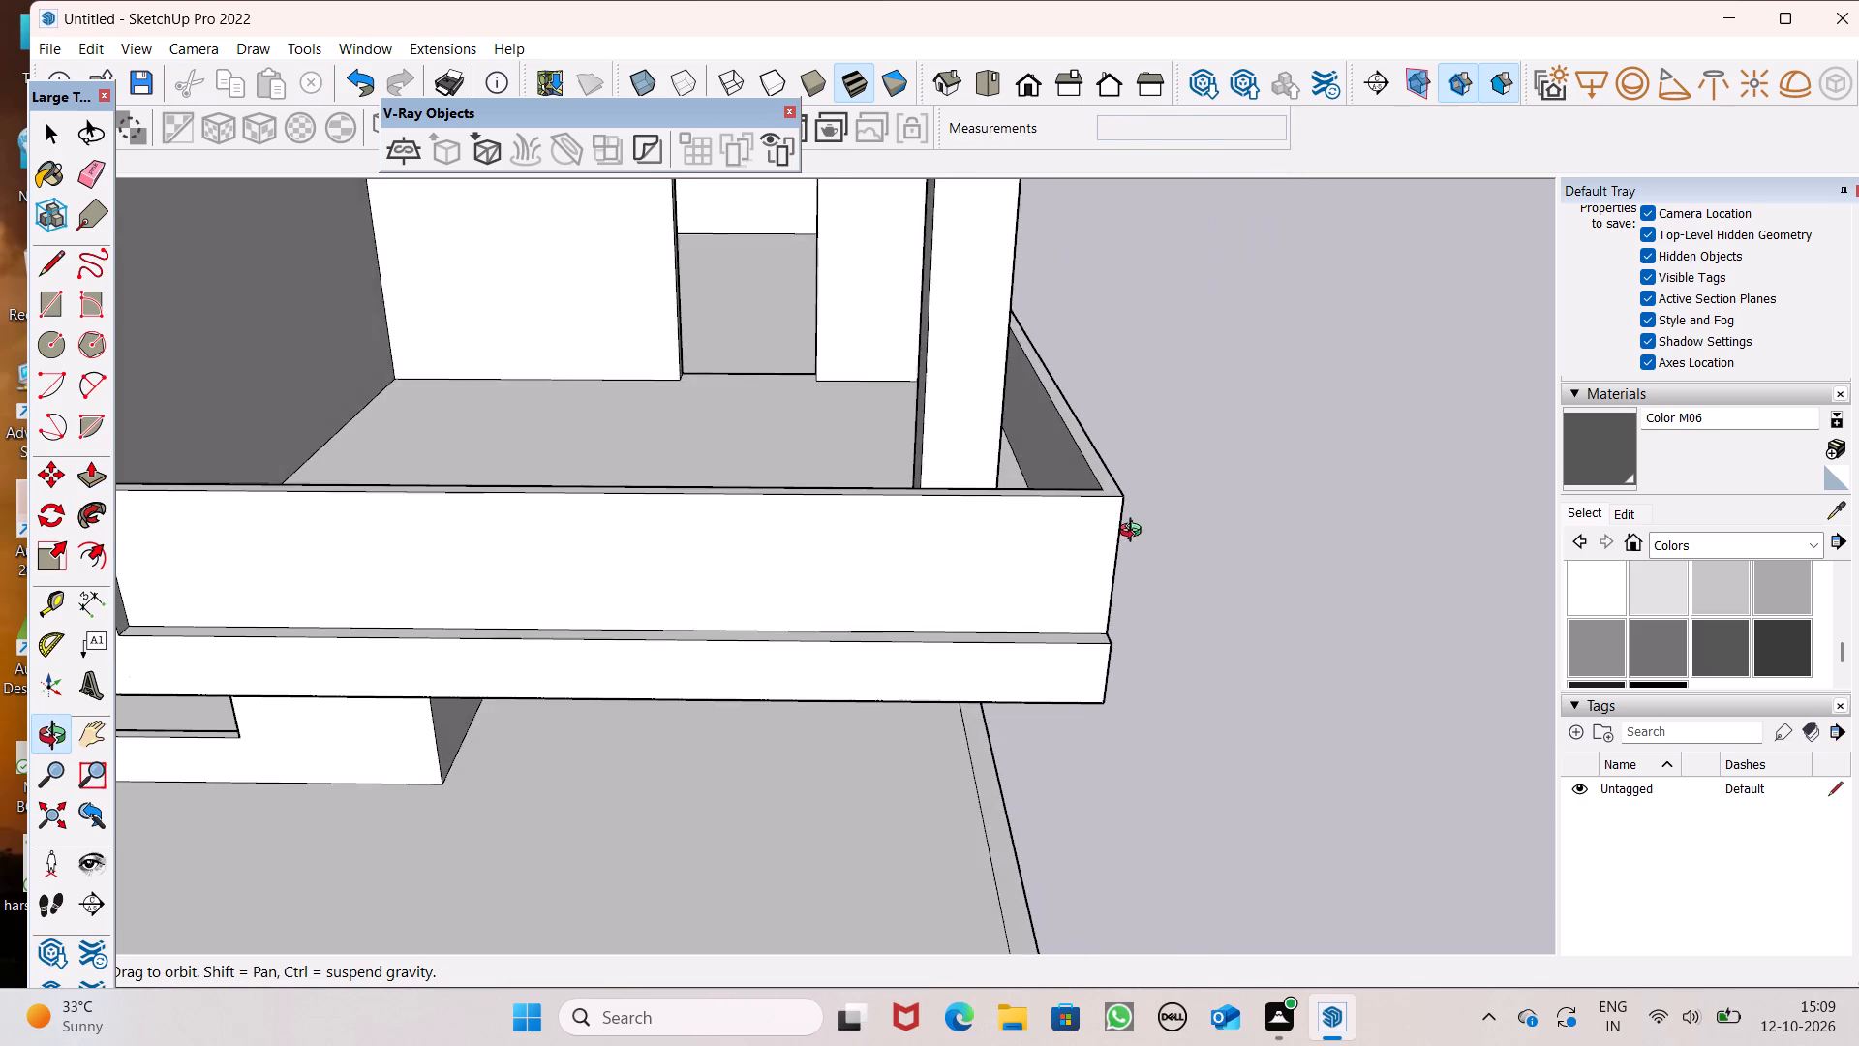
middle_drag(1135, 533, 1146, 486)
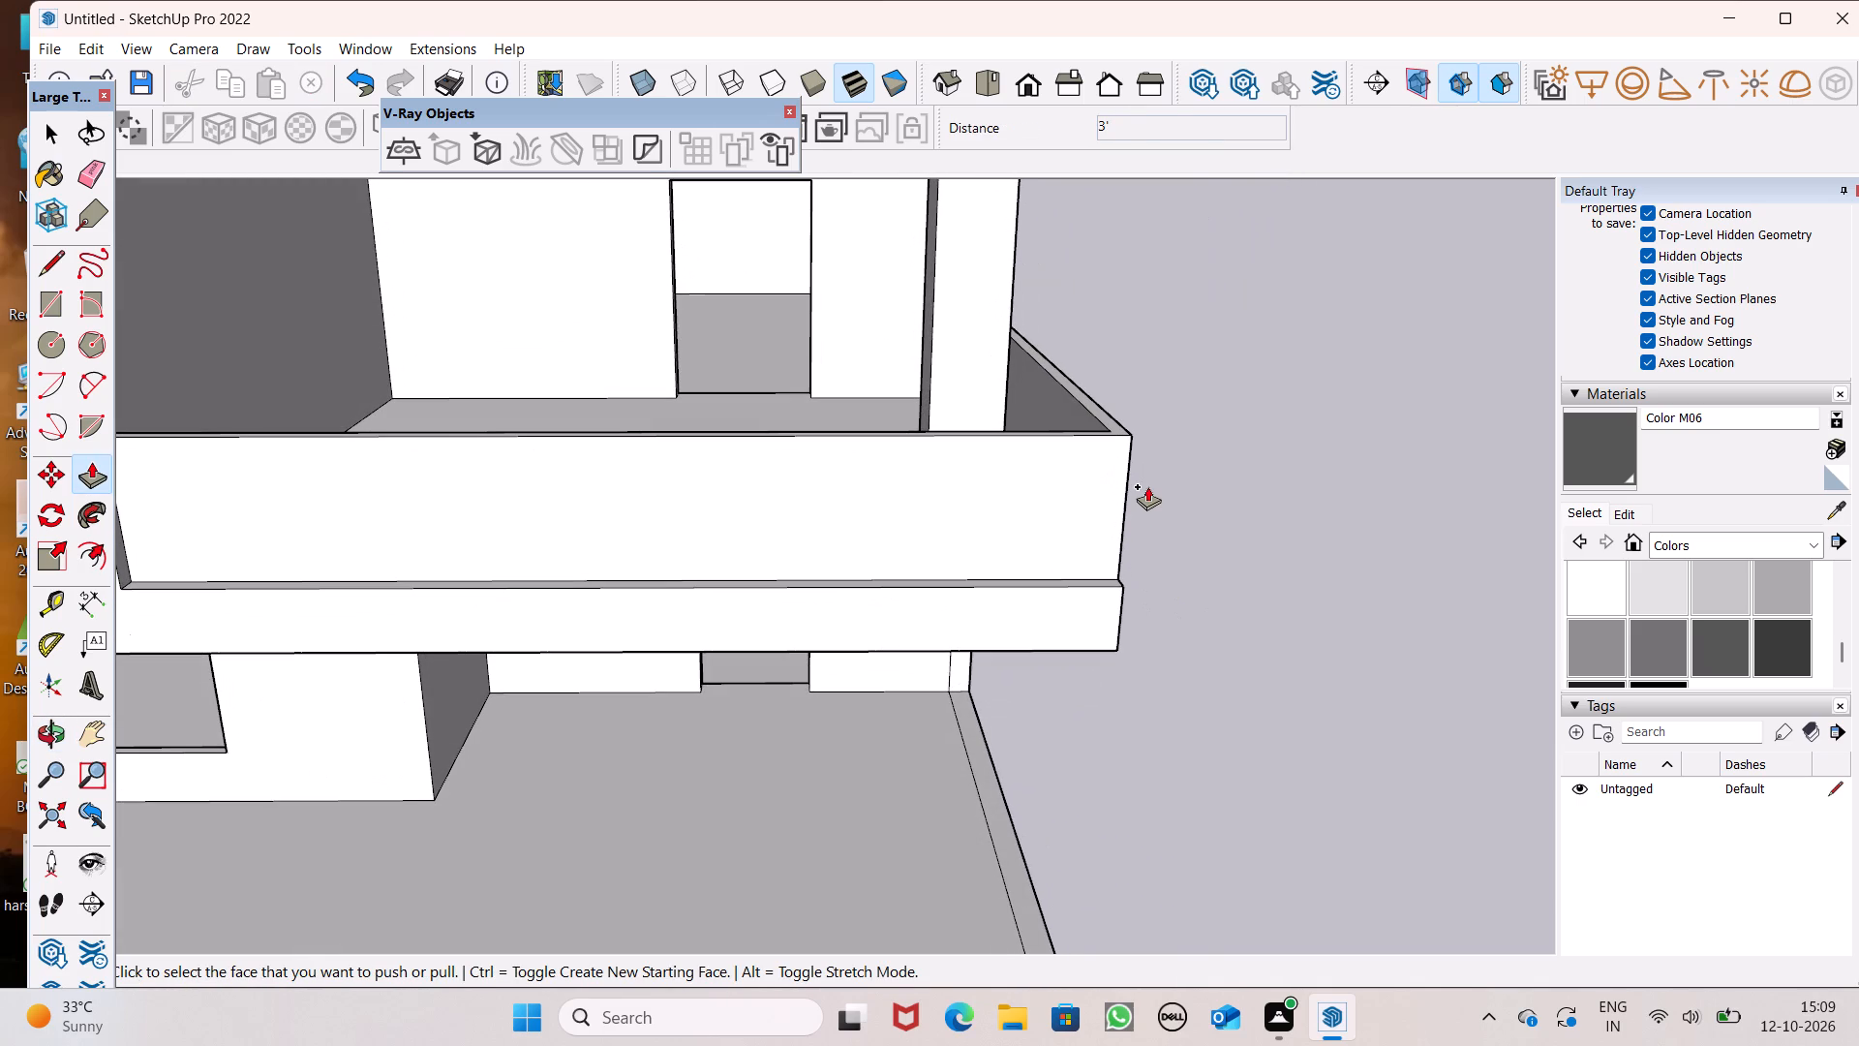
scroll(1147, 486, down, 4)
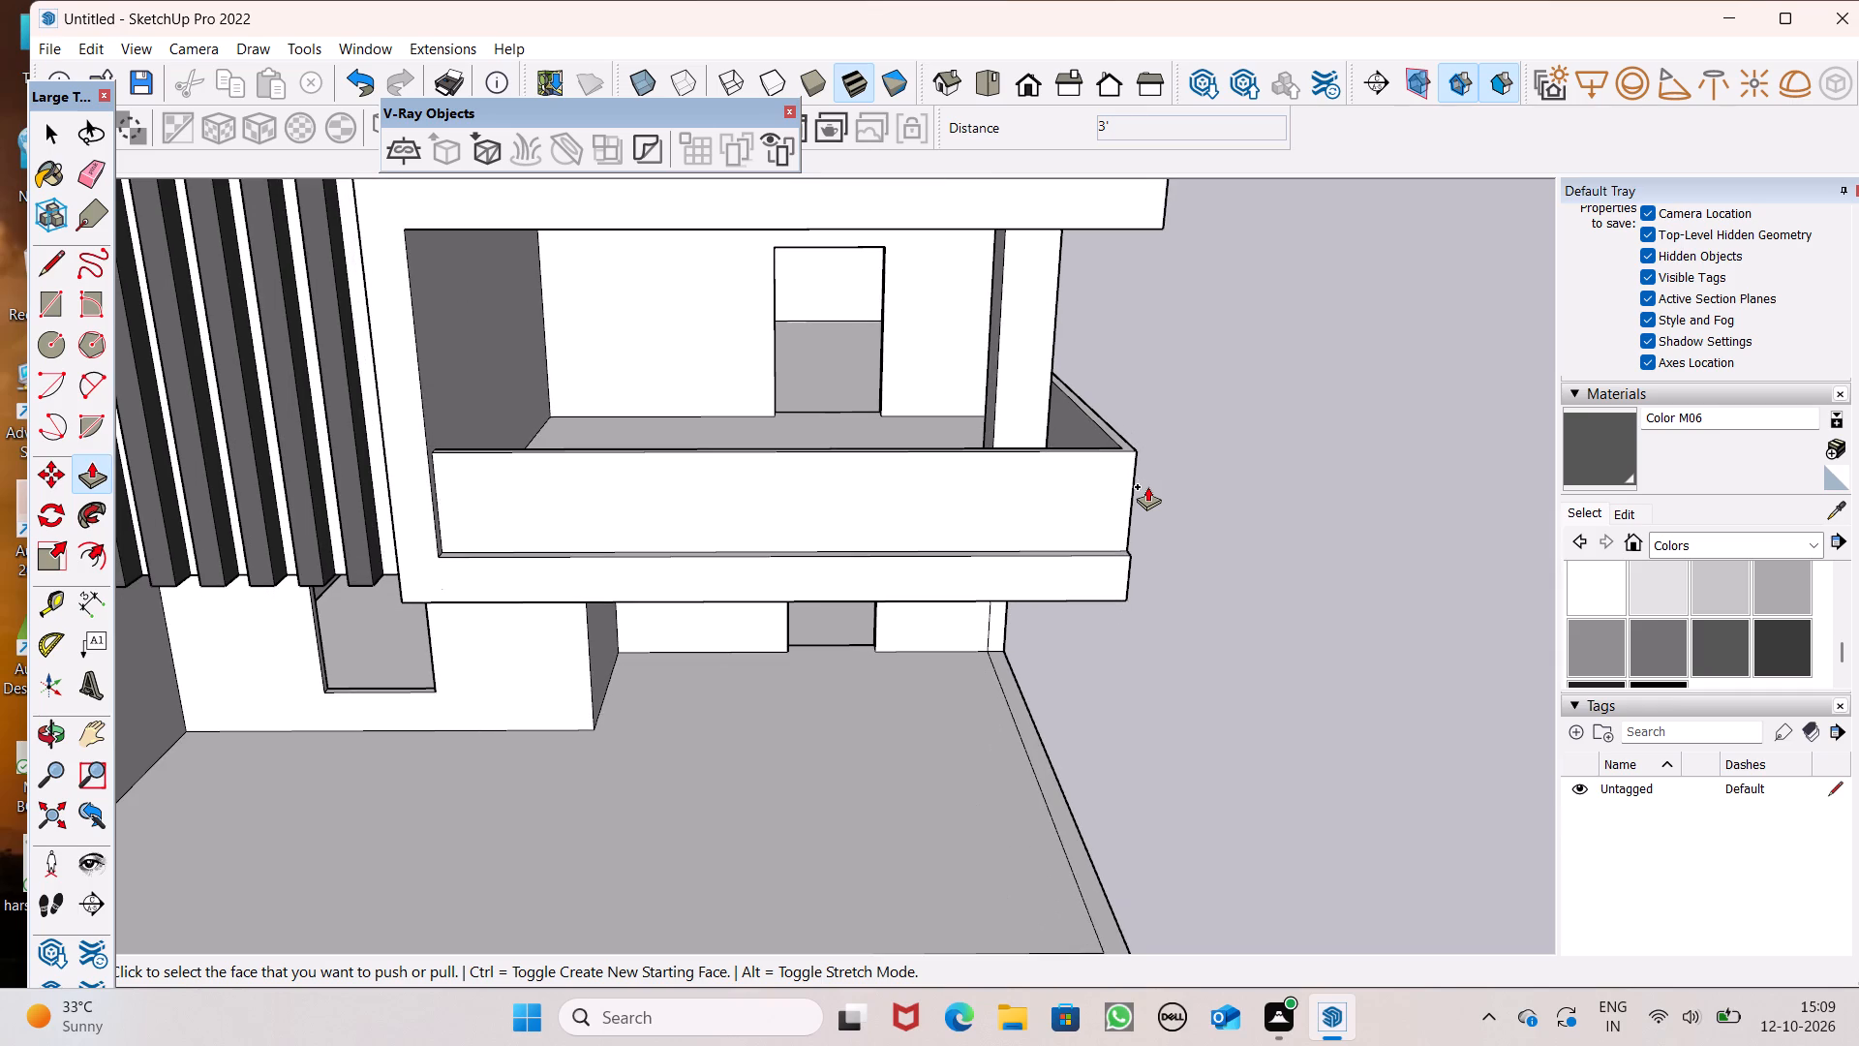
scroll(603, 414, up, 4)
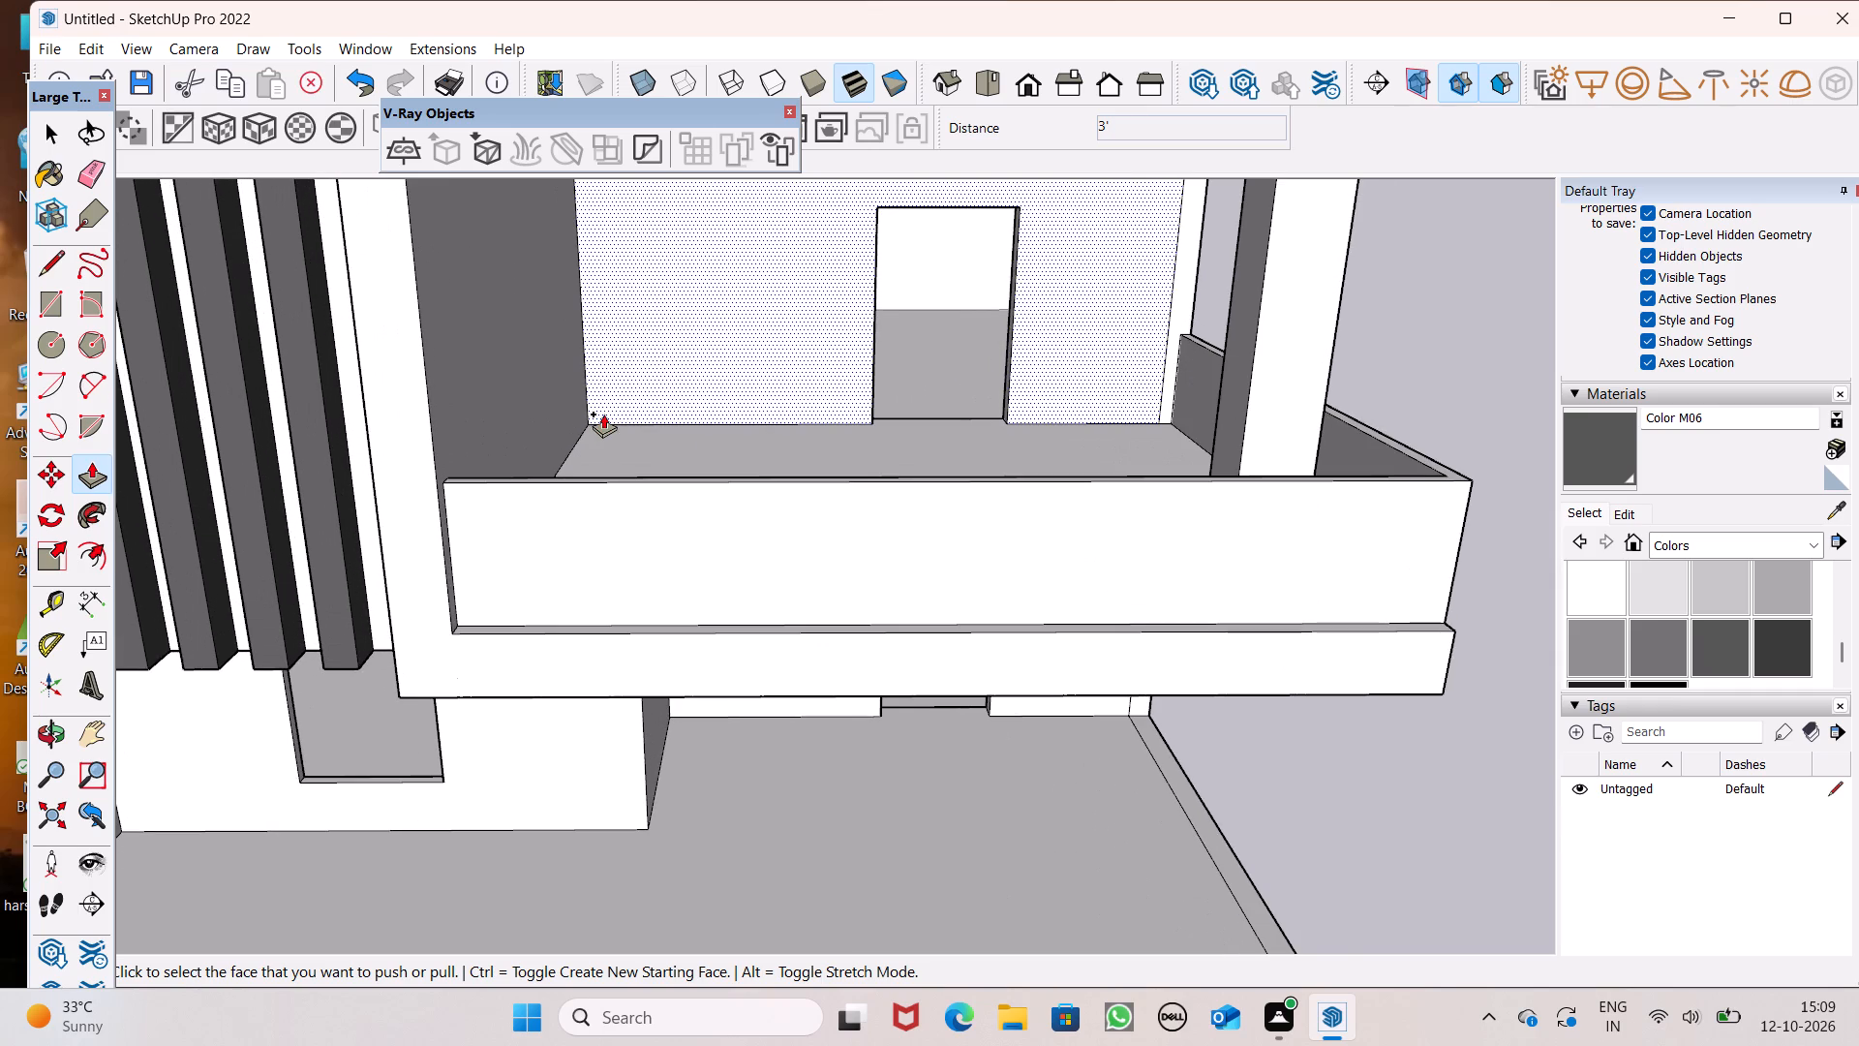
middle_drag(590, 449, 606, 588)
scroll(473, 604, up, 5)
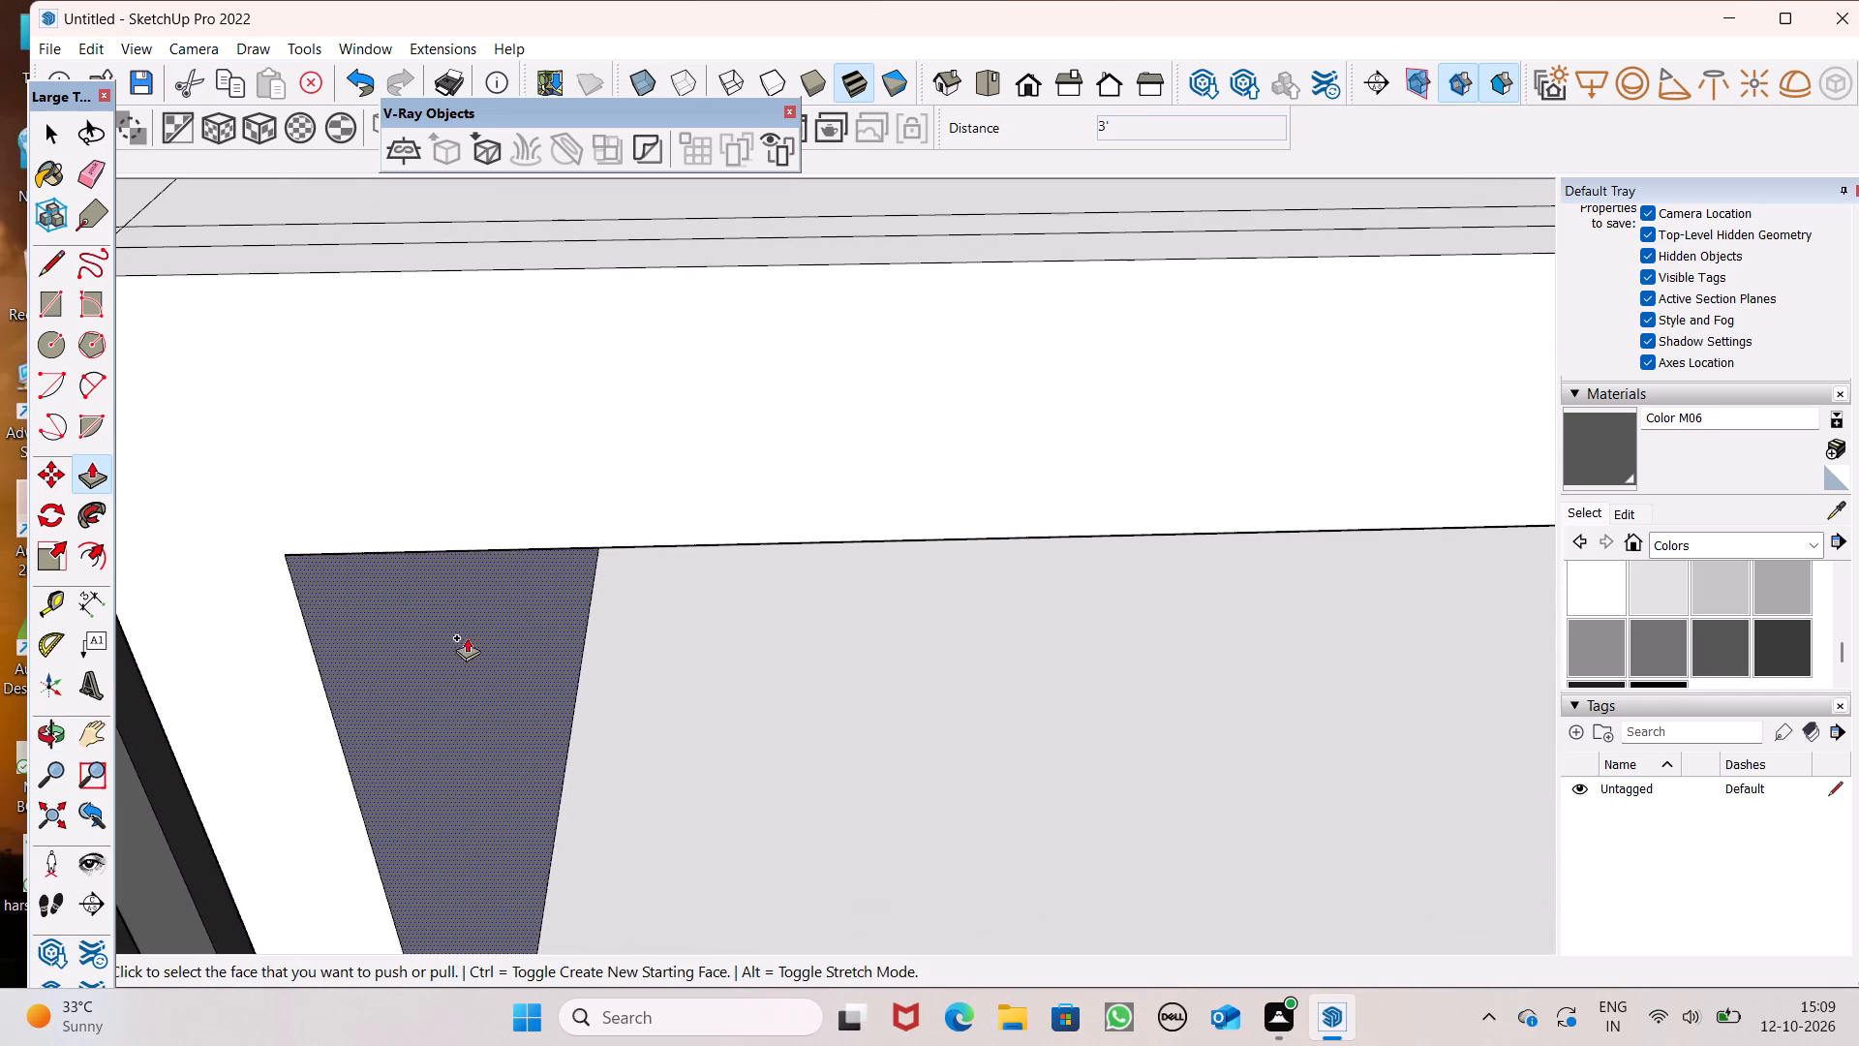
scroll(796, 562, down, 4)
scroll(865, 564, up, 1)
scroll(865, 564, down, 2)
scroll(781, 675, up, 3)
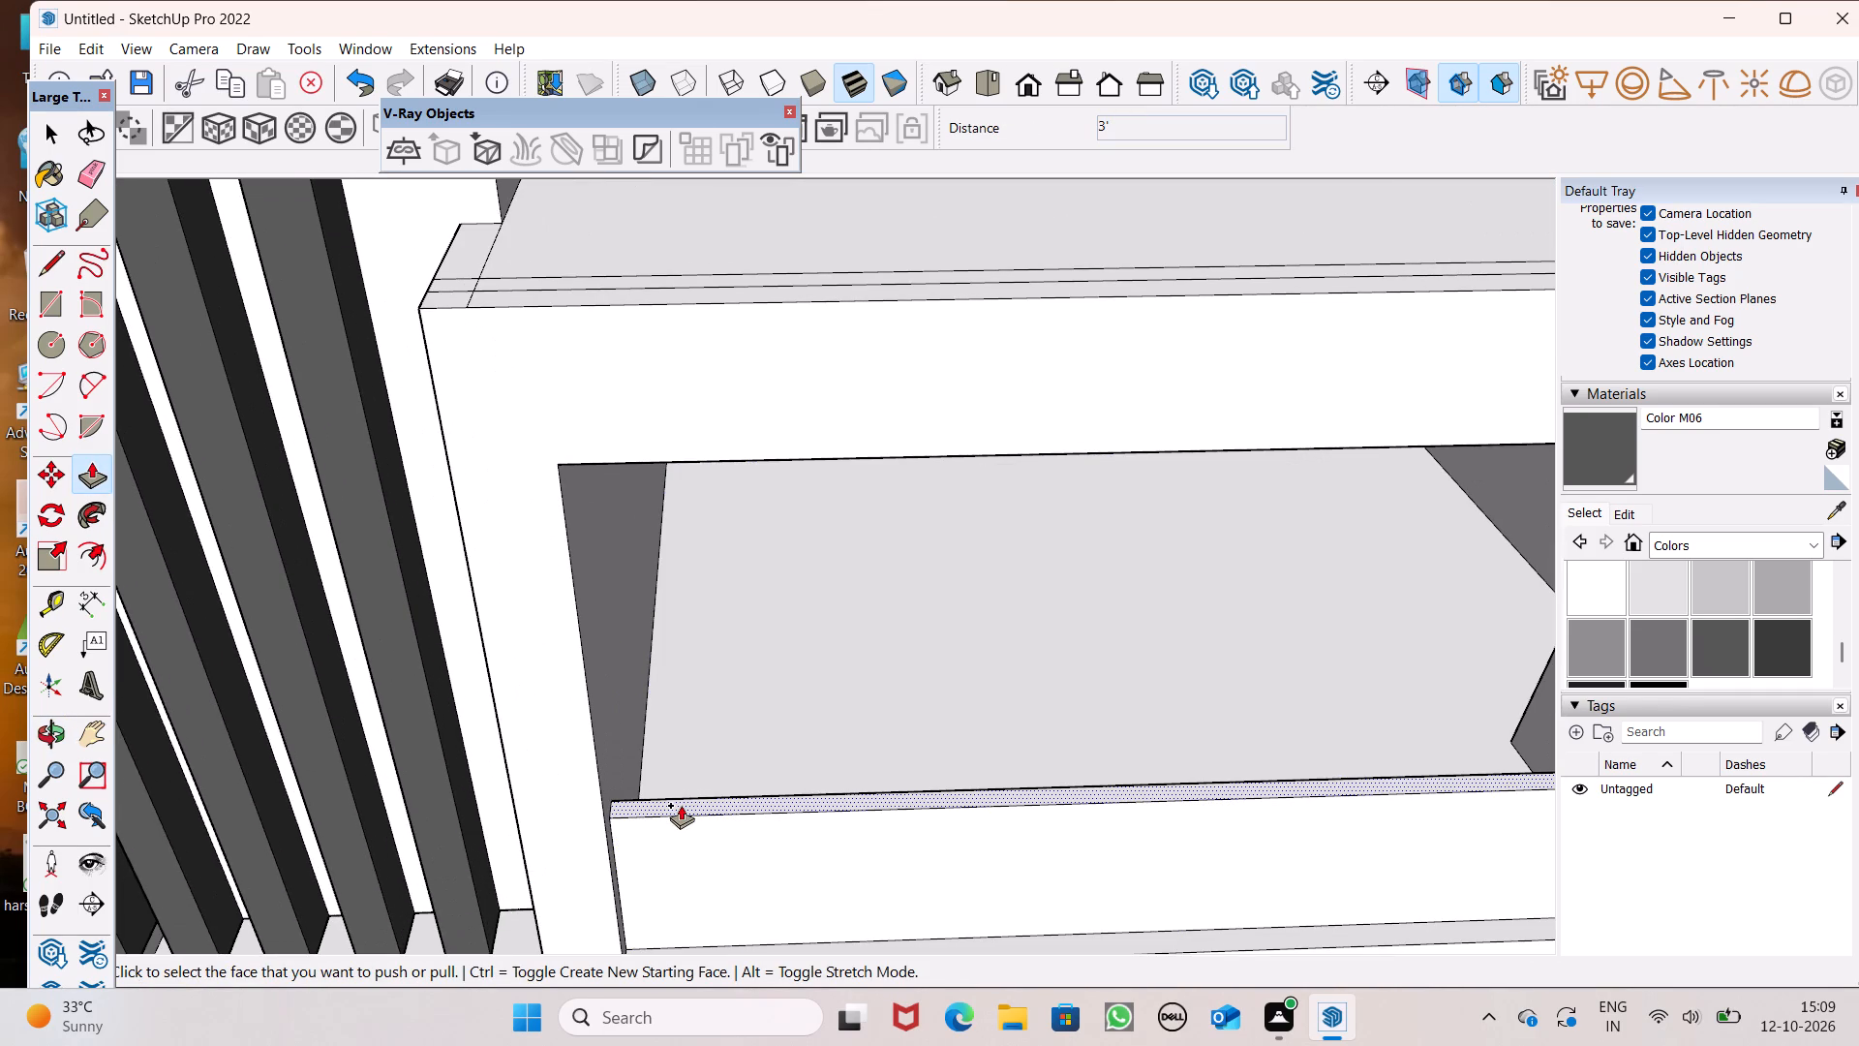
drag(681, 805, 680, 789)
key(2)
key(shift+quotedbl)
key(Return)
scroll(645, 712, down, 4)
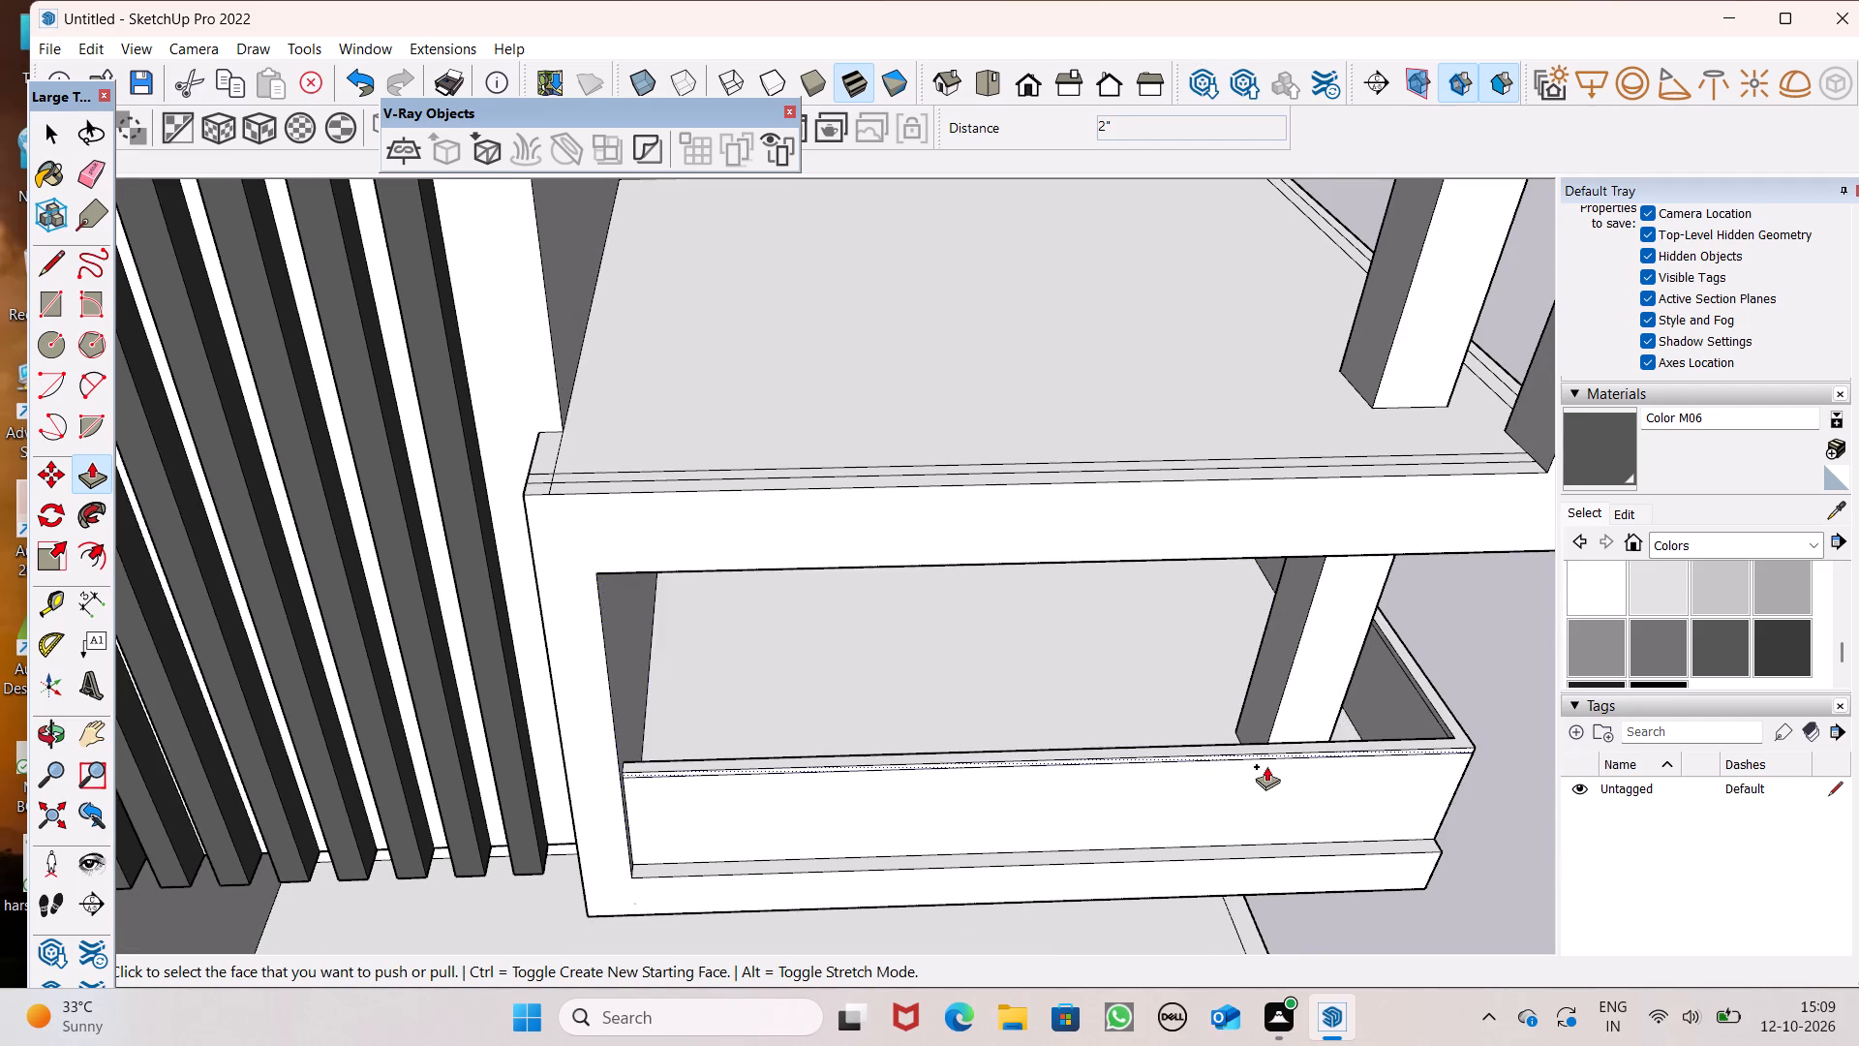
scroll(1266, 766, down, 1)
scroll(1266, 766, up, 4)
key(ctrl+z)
Extrude the top face of the first balcony's parapet up by 3" as a separate capping band.
scroll(576, 784, up, 3)
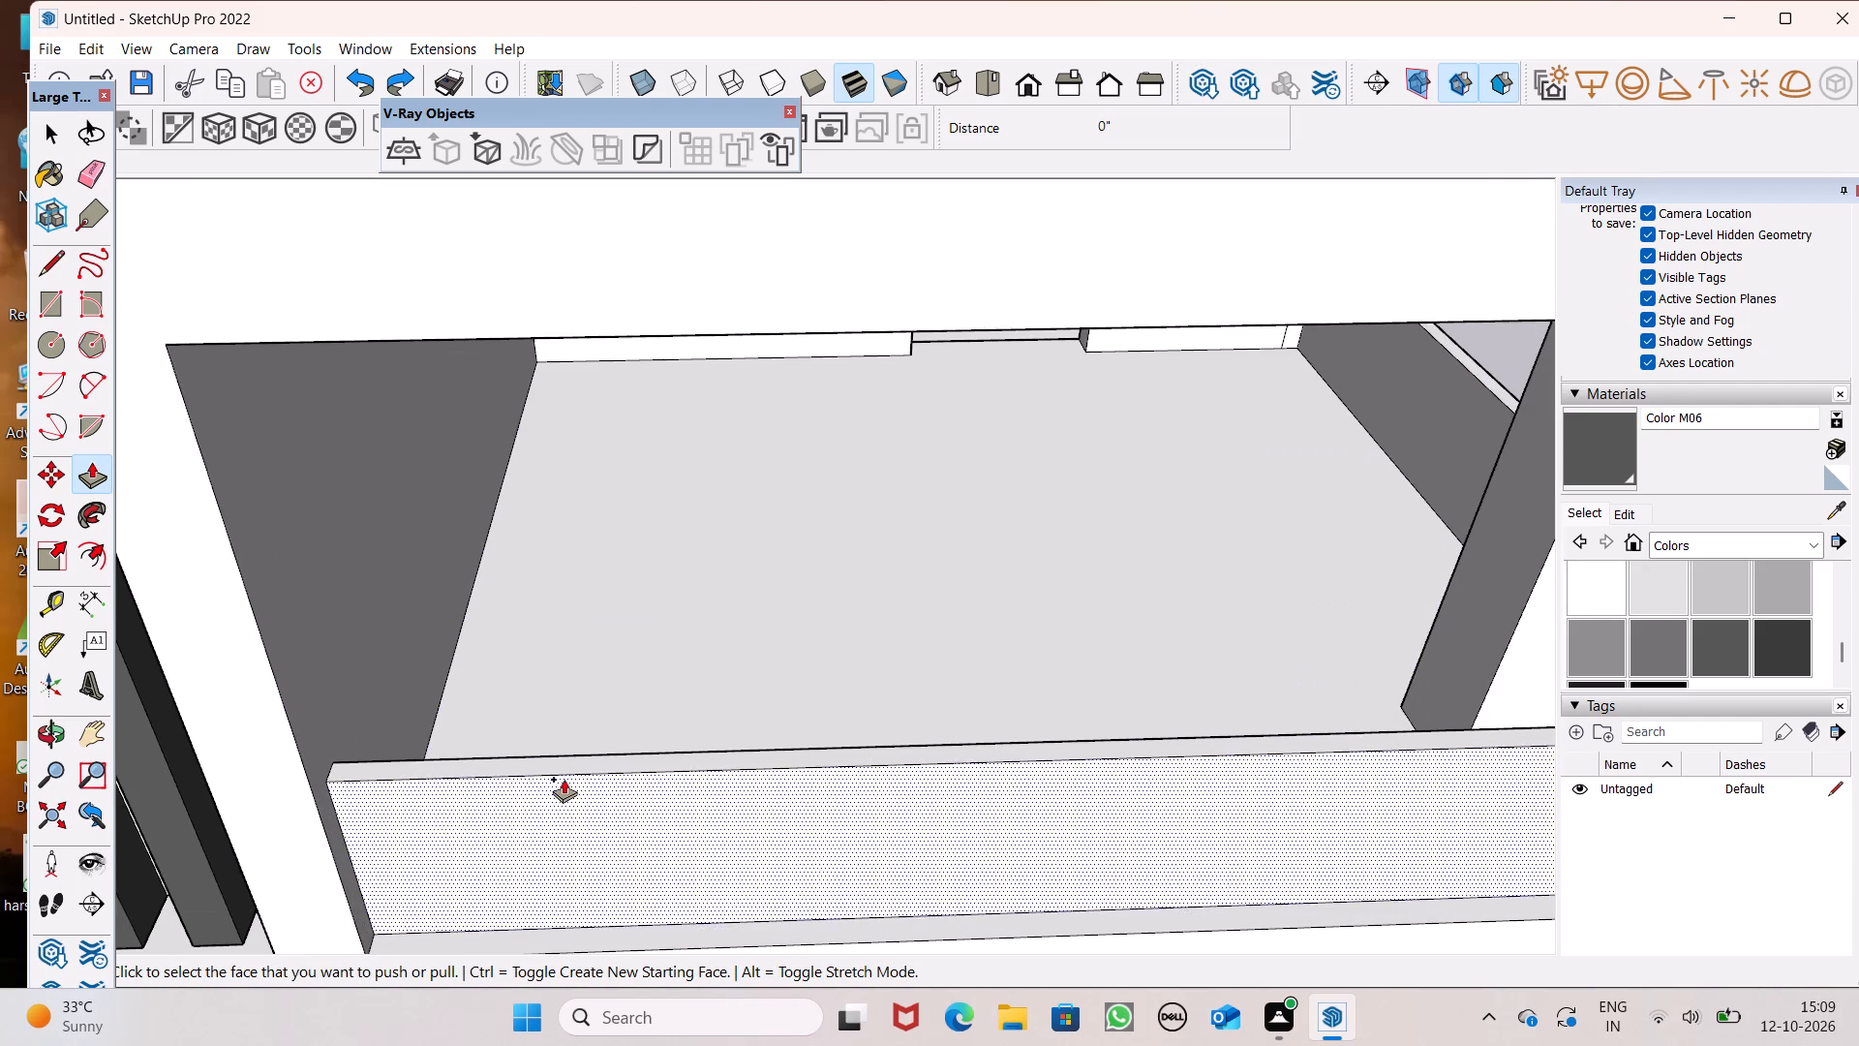
drag(560, 766, 561, 741)
key(3)
key(shift+quotedbl)
key(Return)
Erase the overlapping line segments at the second balcony's corner beside the vertical louvers, joining its front and side strips.
scroll(574, 772, down, 7)
scroll(595, 464, up, 4)
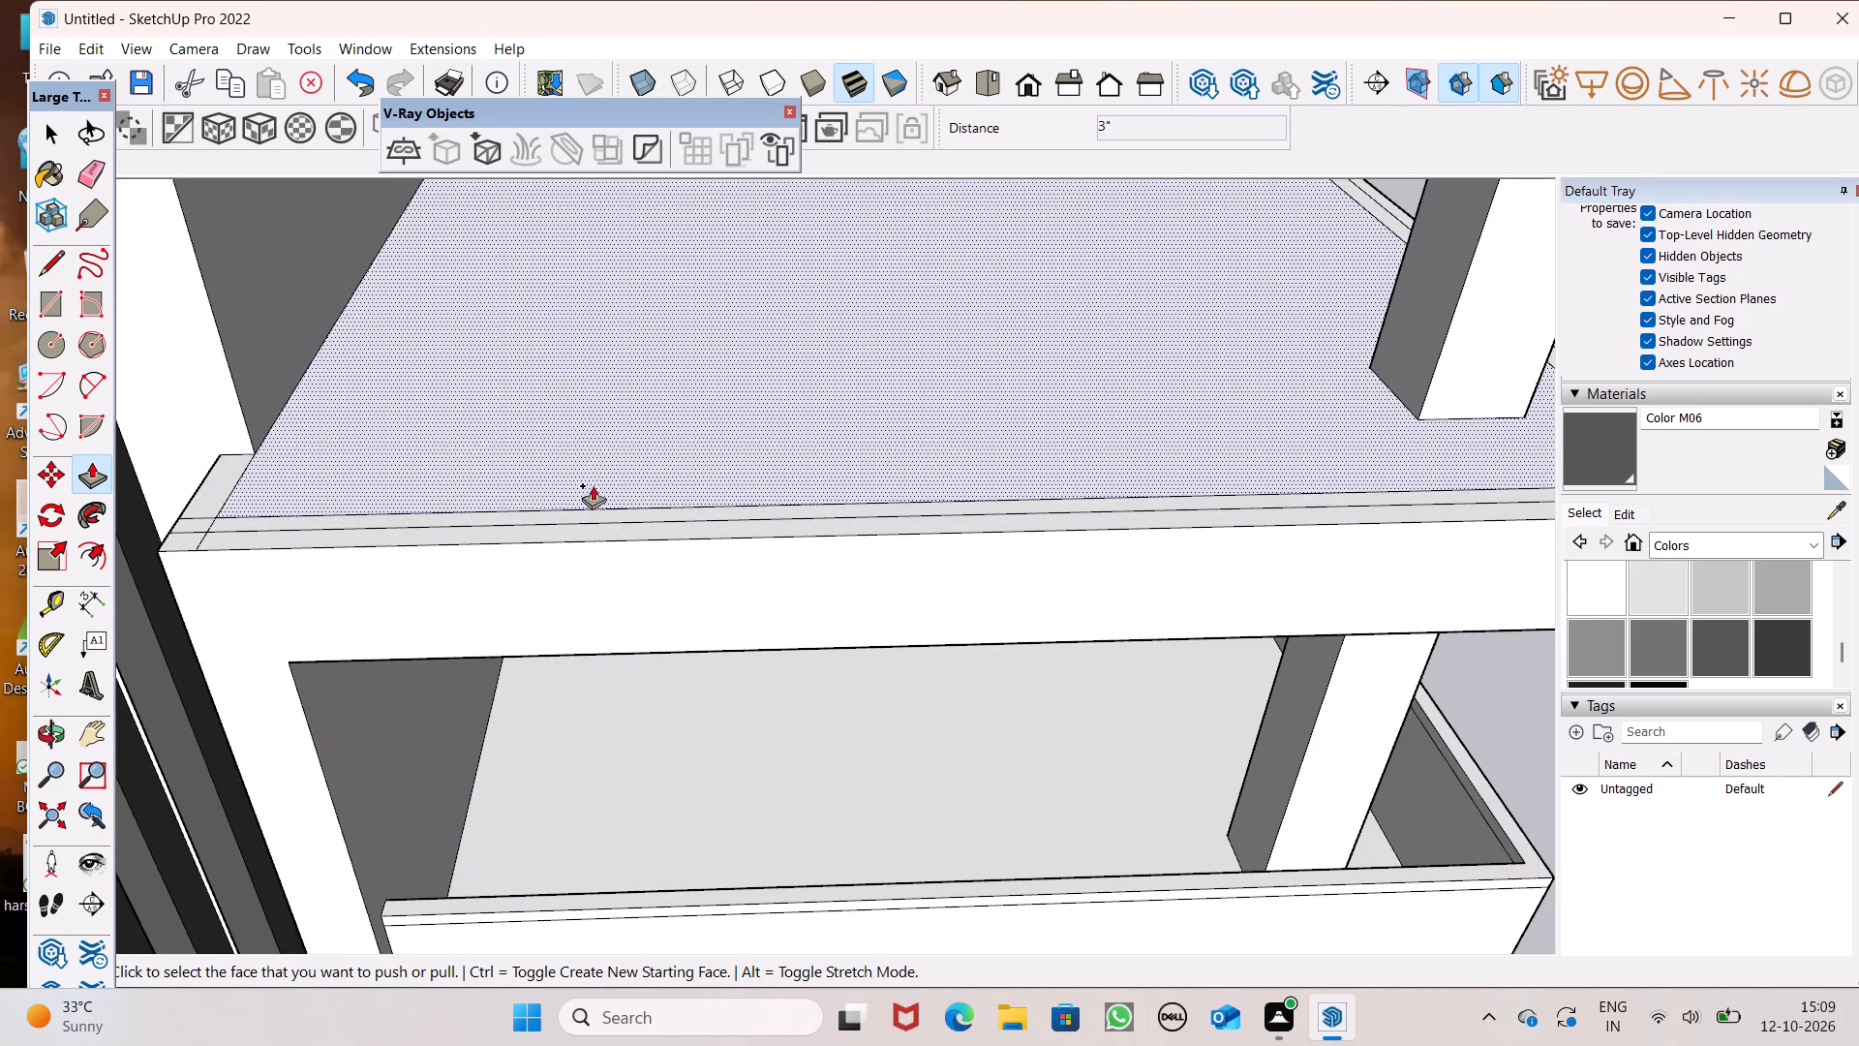
scroll(607, 531, down, 7)
middle_drag(629, 588, 690, 747)
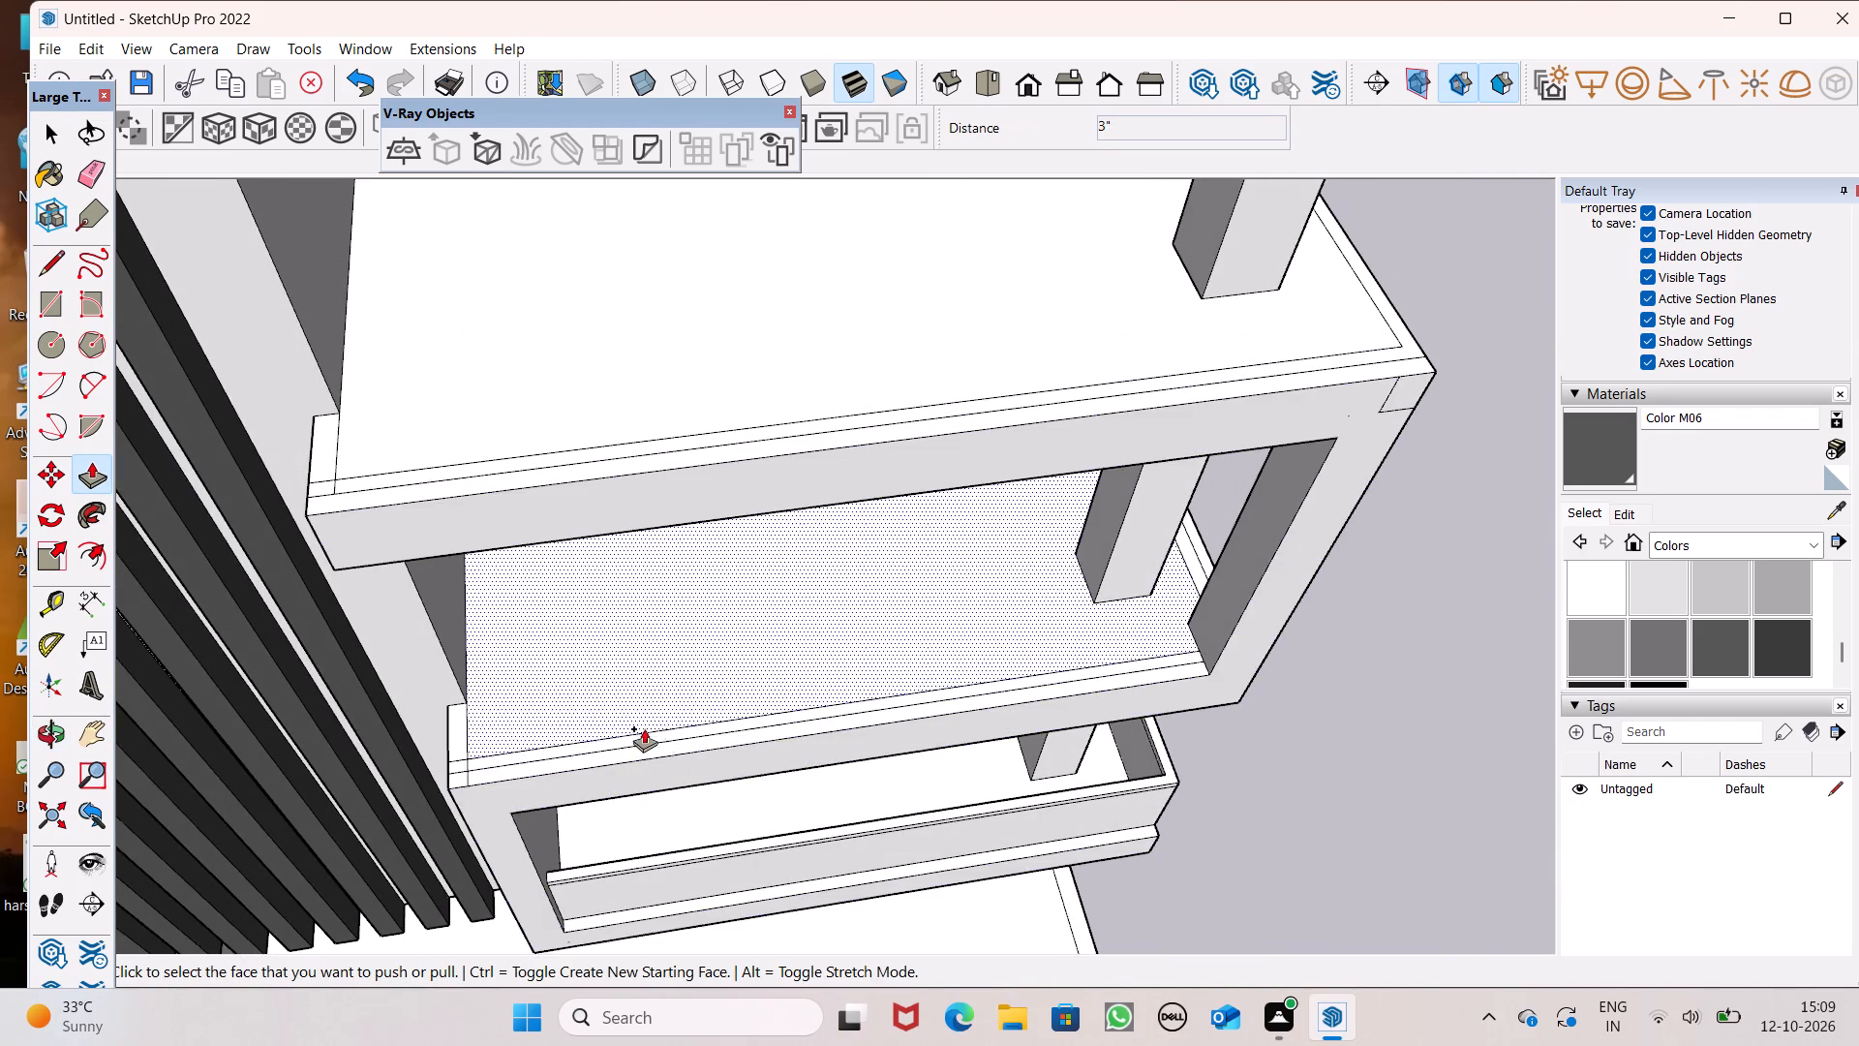
scroll(624, 736, up, 6)
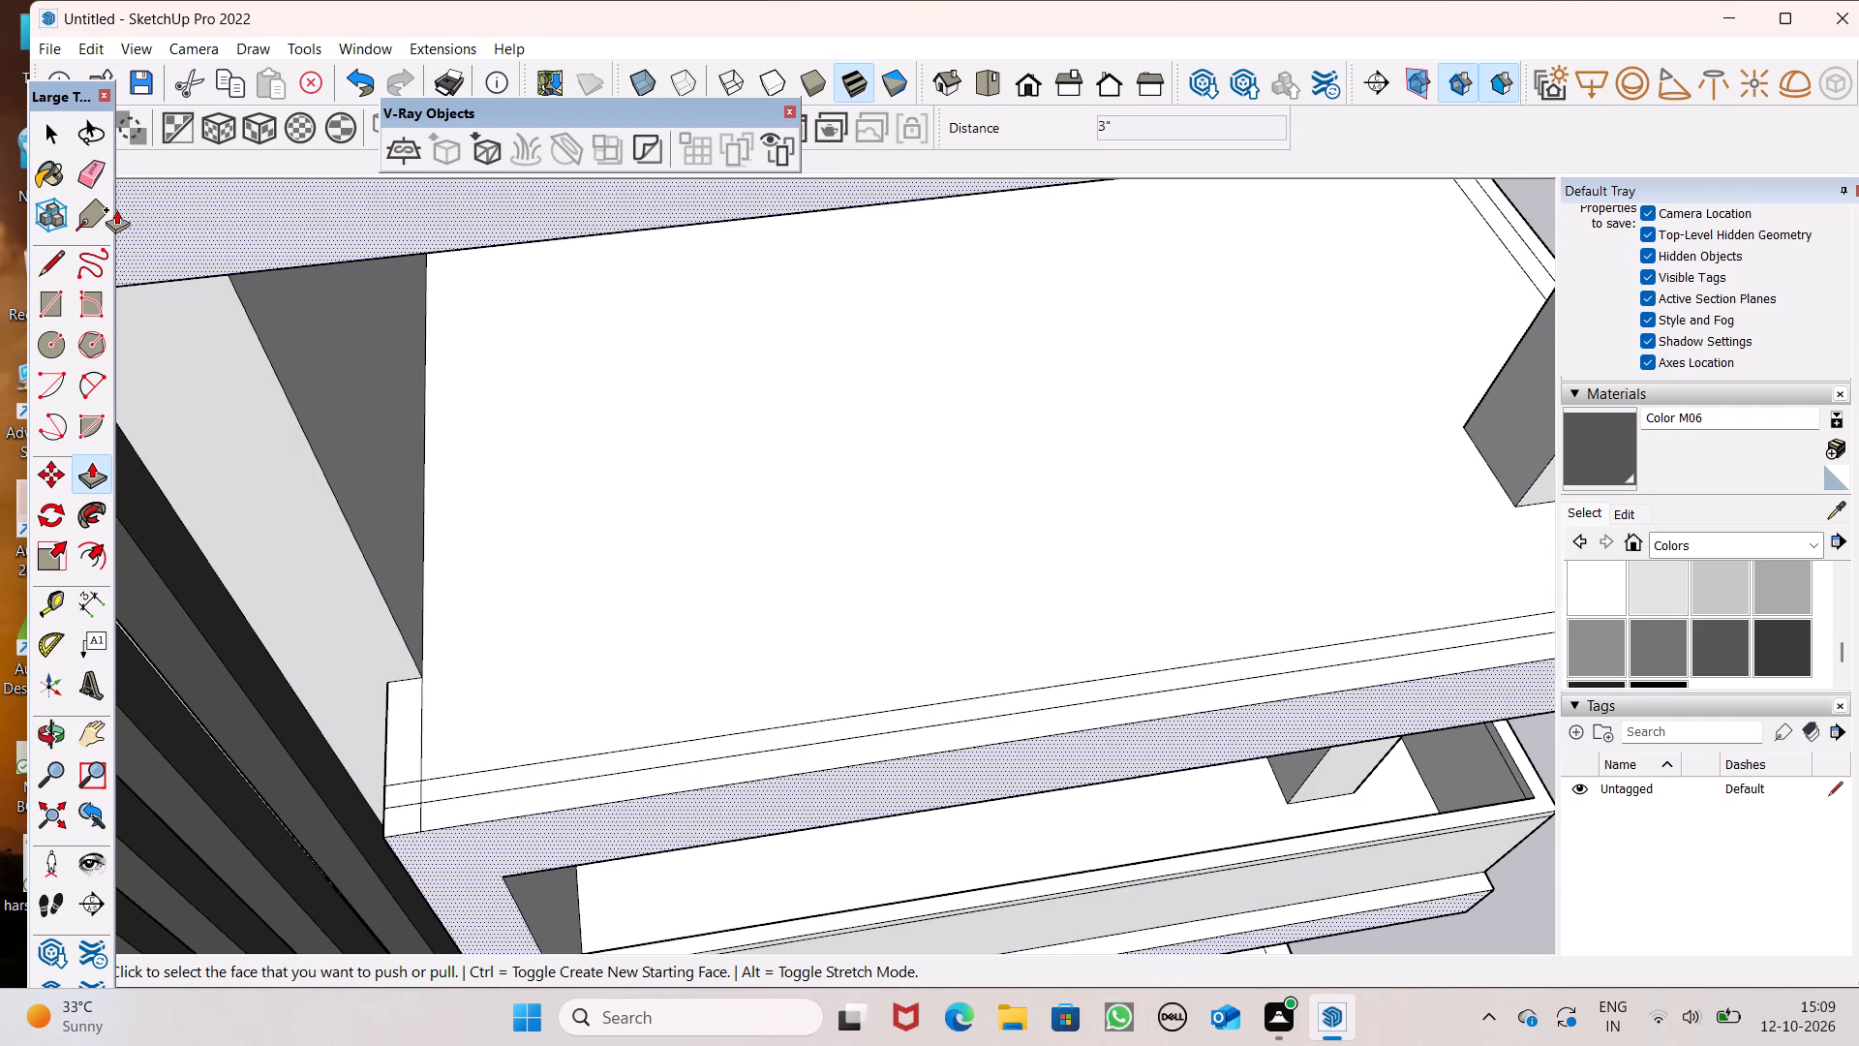
click(101, 165)
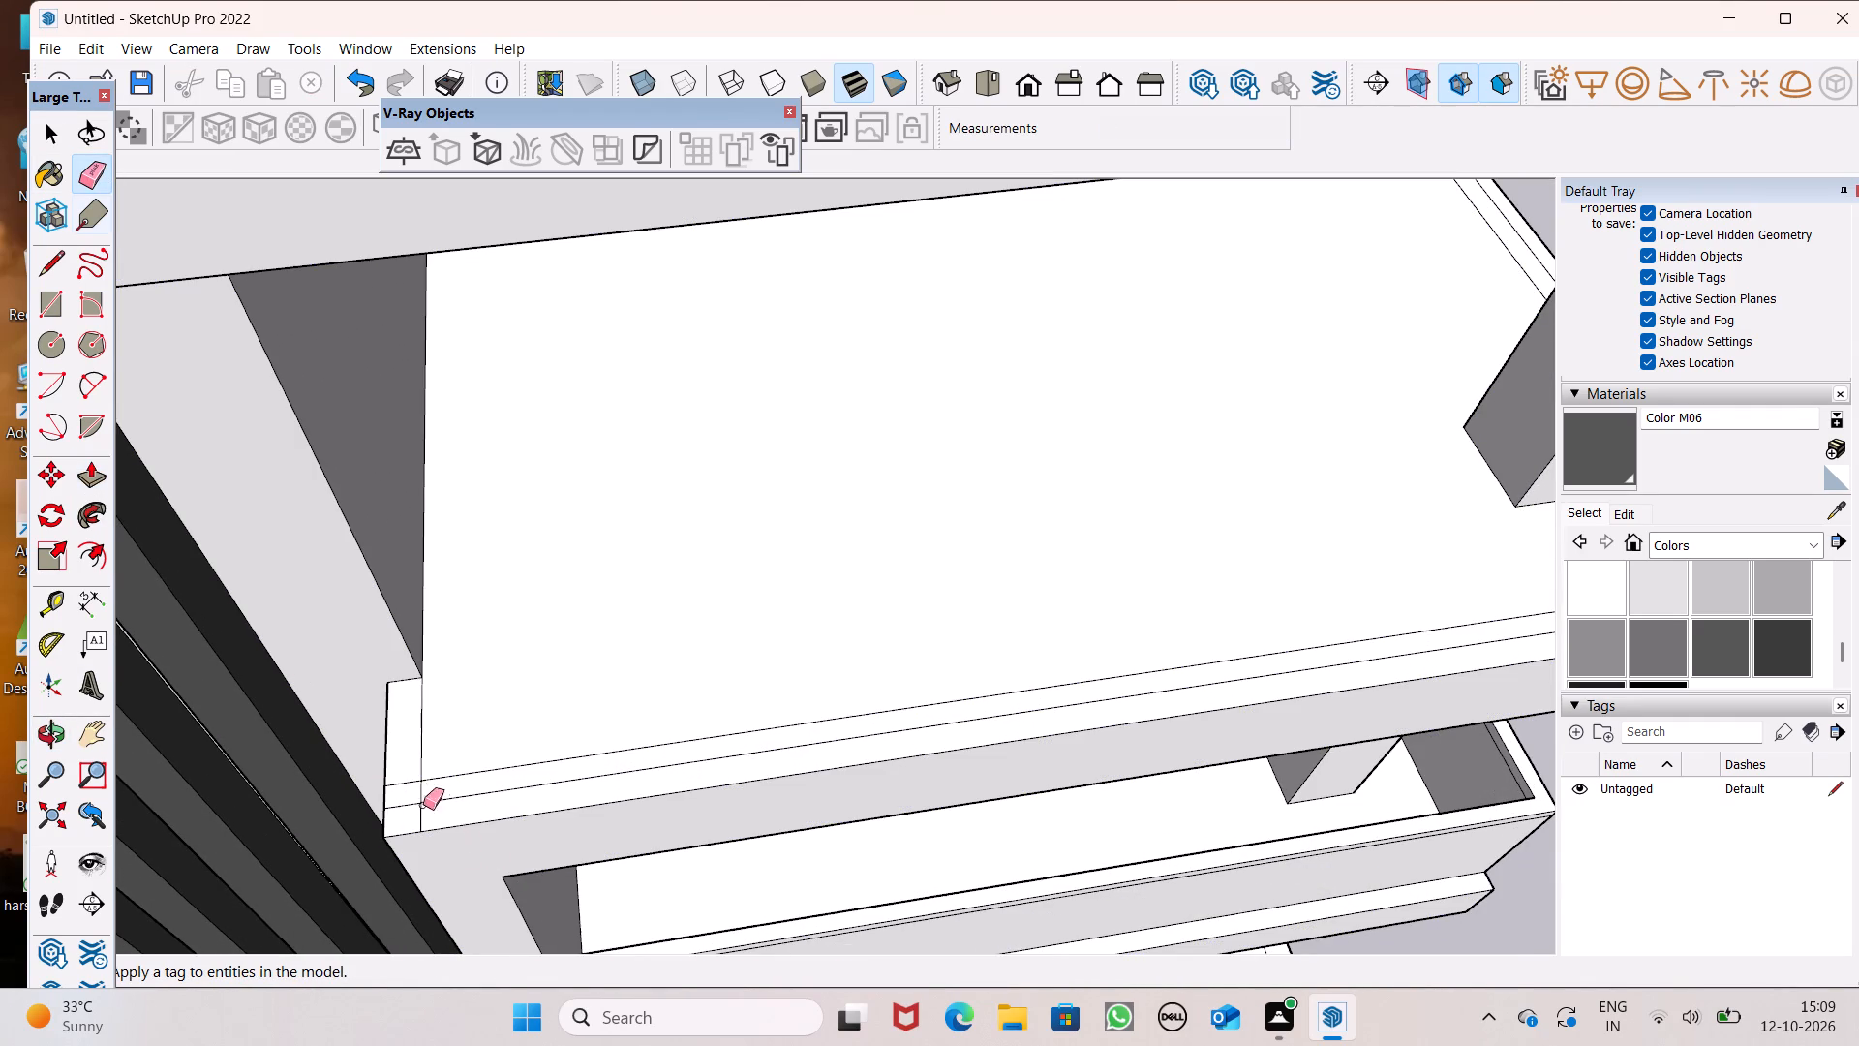
scroll(400, 855, up, 7)
click(444, 784)
drag(410, 688, 410, 698)
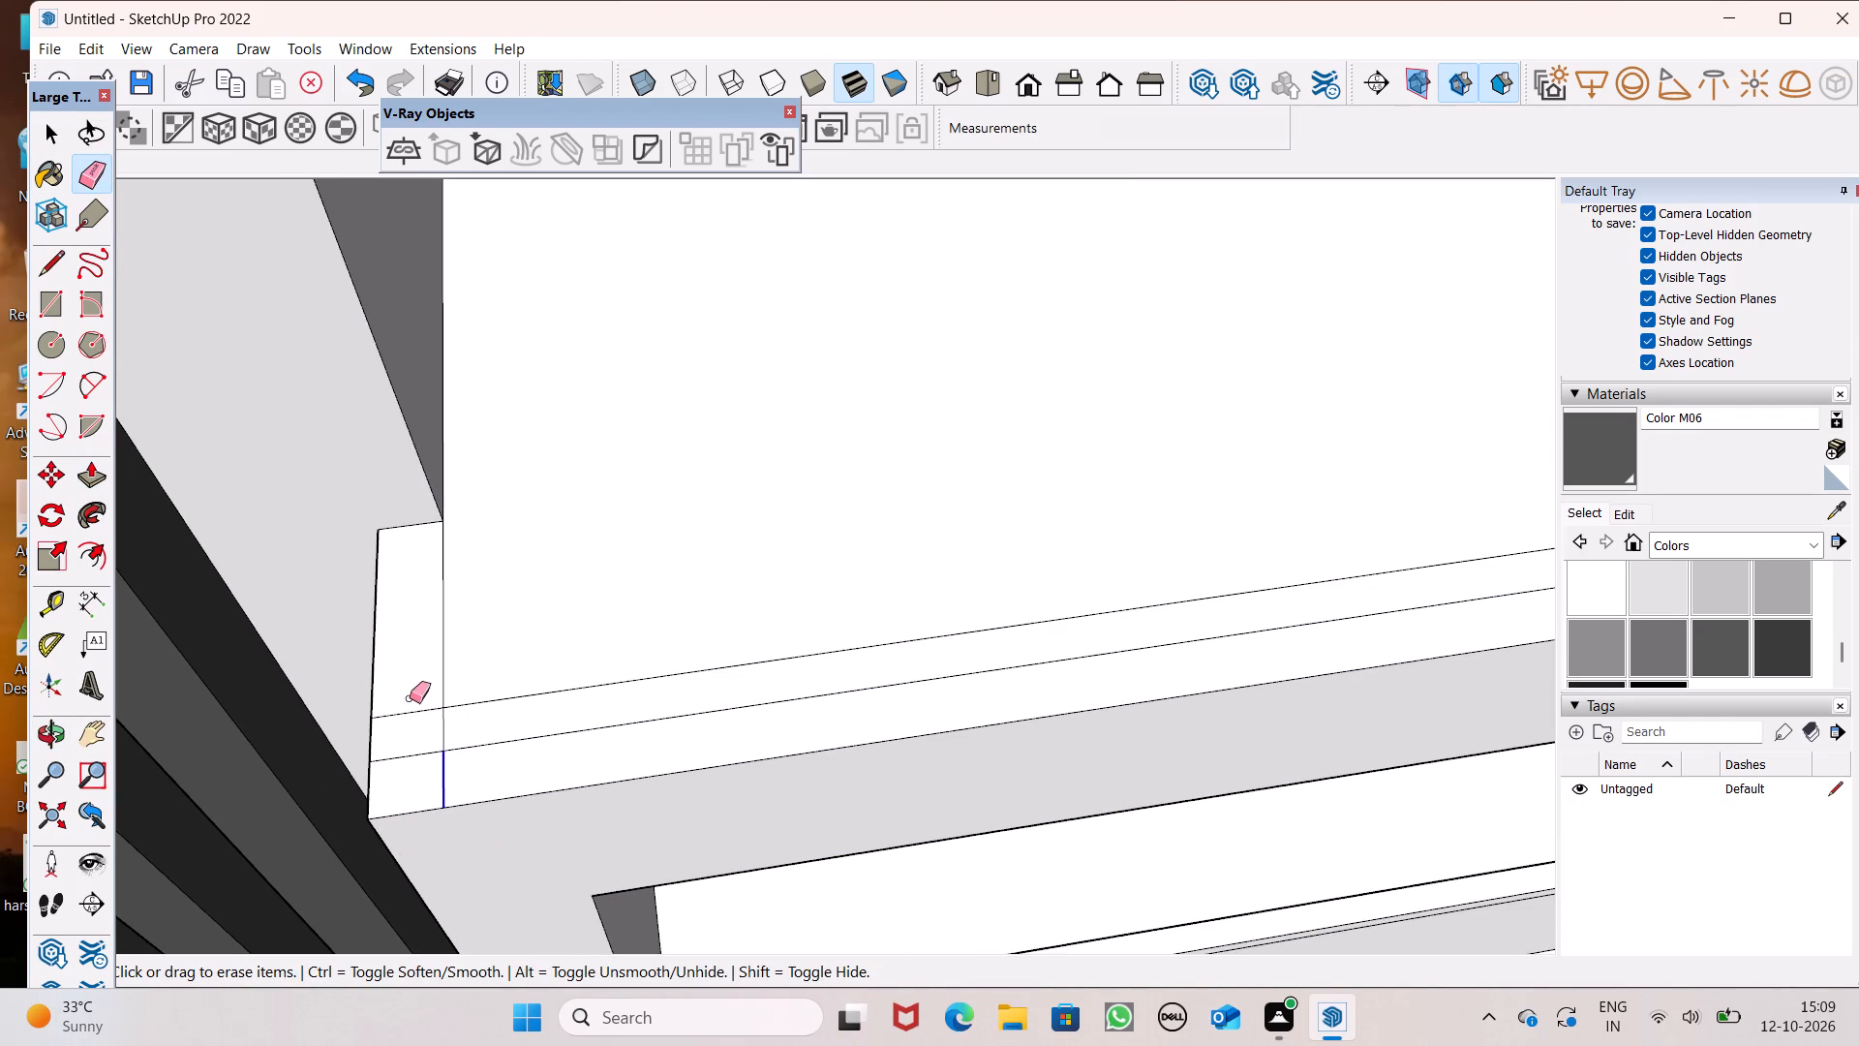
drag(410, 698, 450, 728)
scroll(369, 689, down, 6)
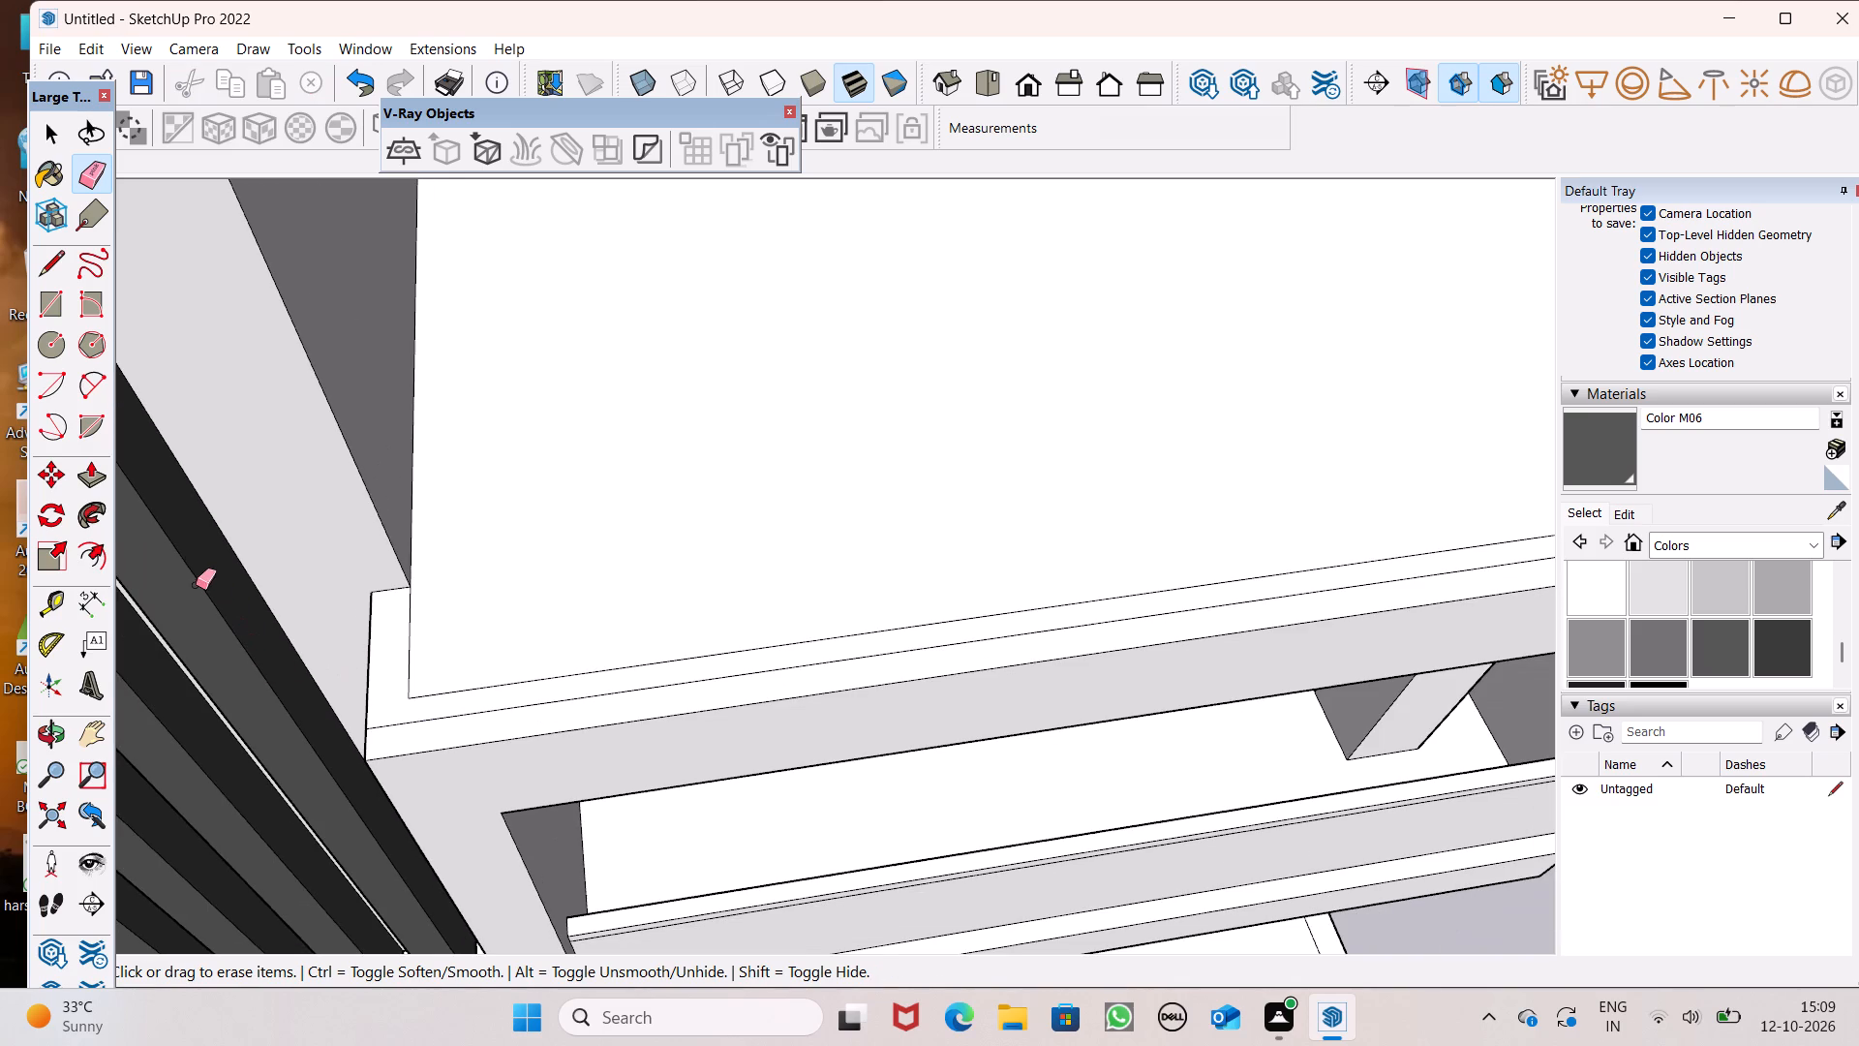
Raise the second balcony's joined edge strip by 3' into a parapet wall.
click(86, 461)
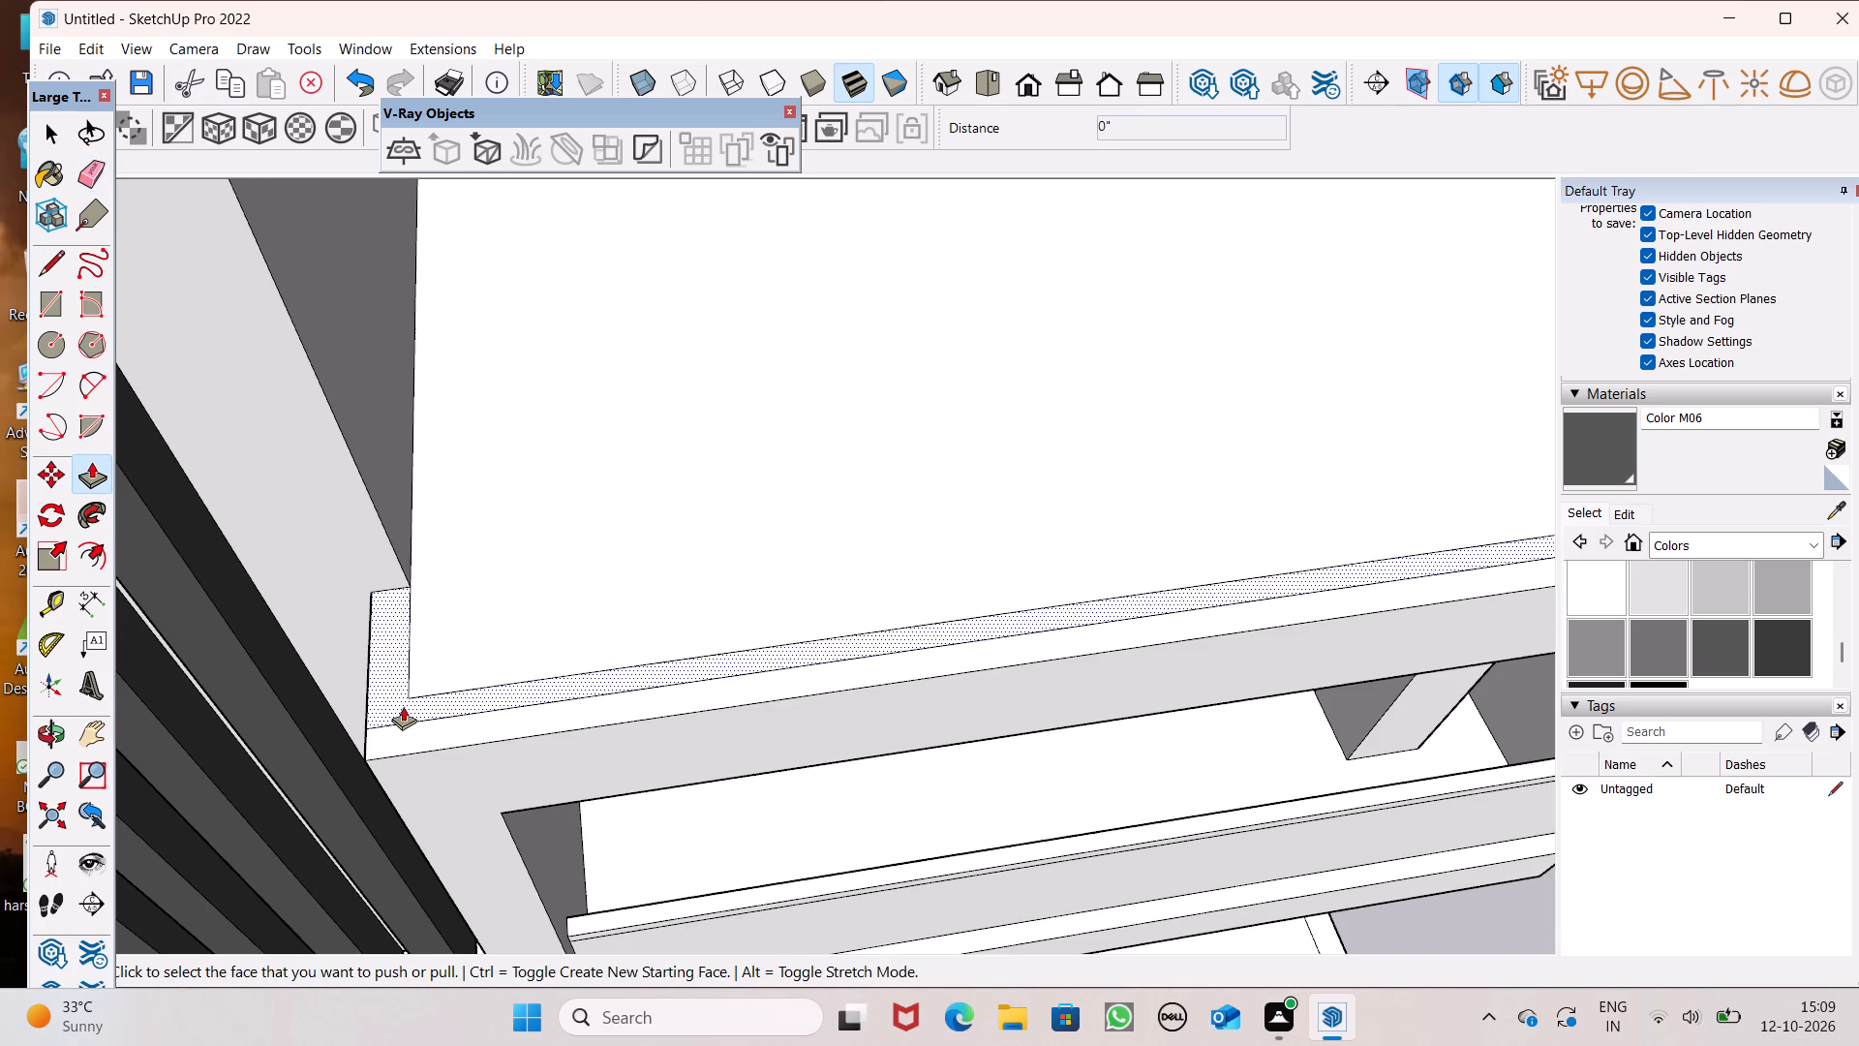
drag(403, 706, 339, 530)
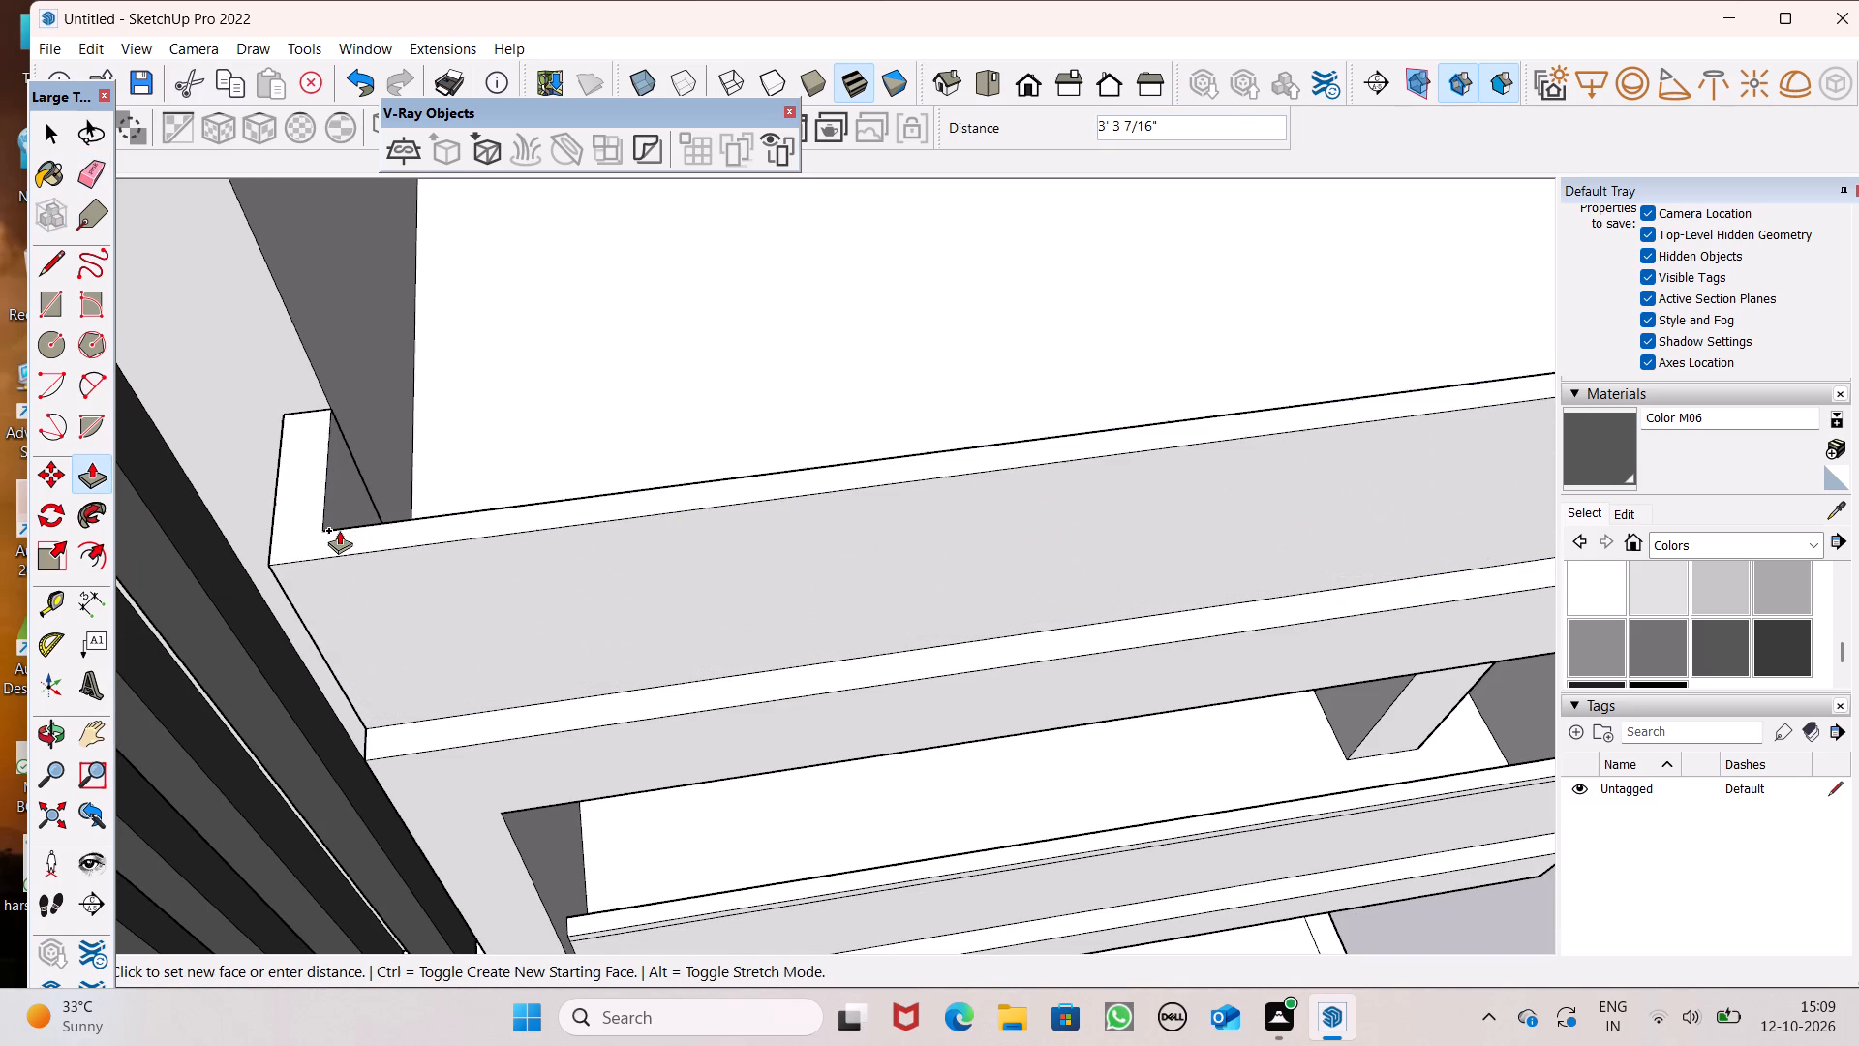
drag(339, 530, 338, 529)
text(3')
key(Return)
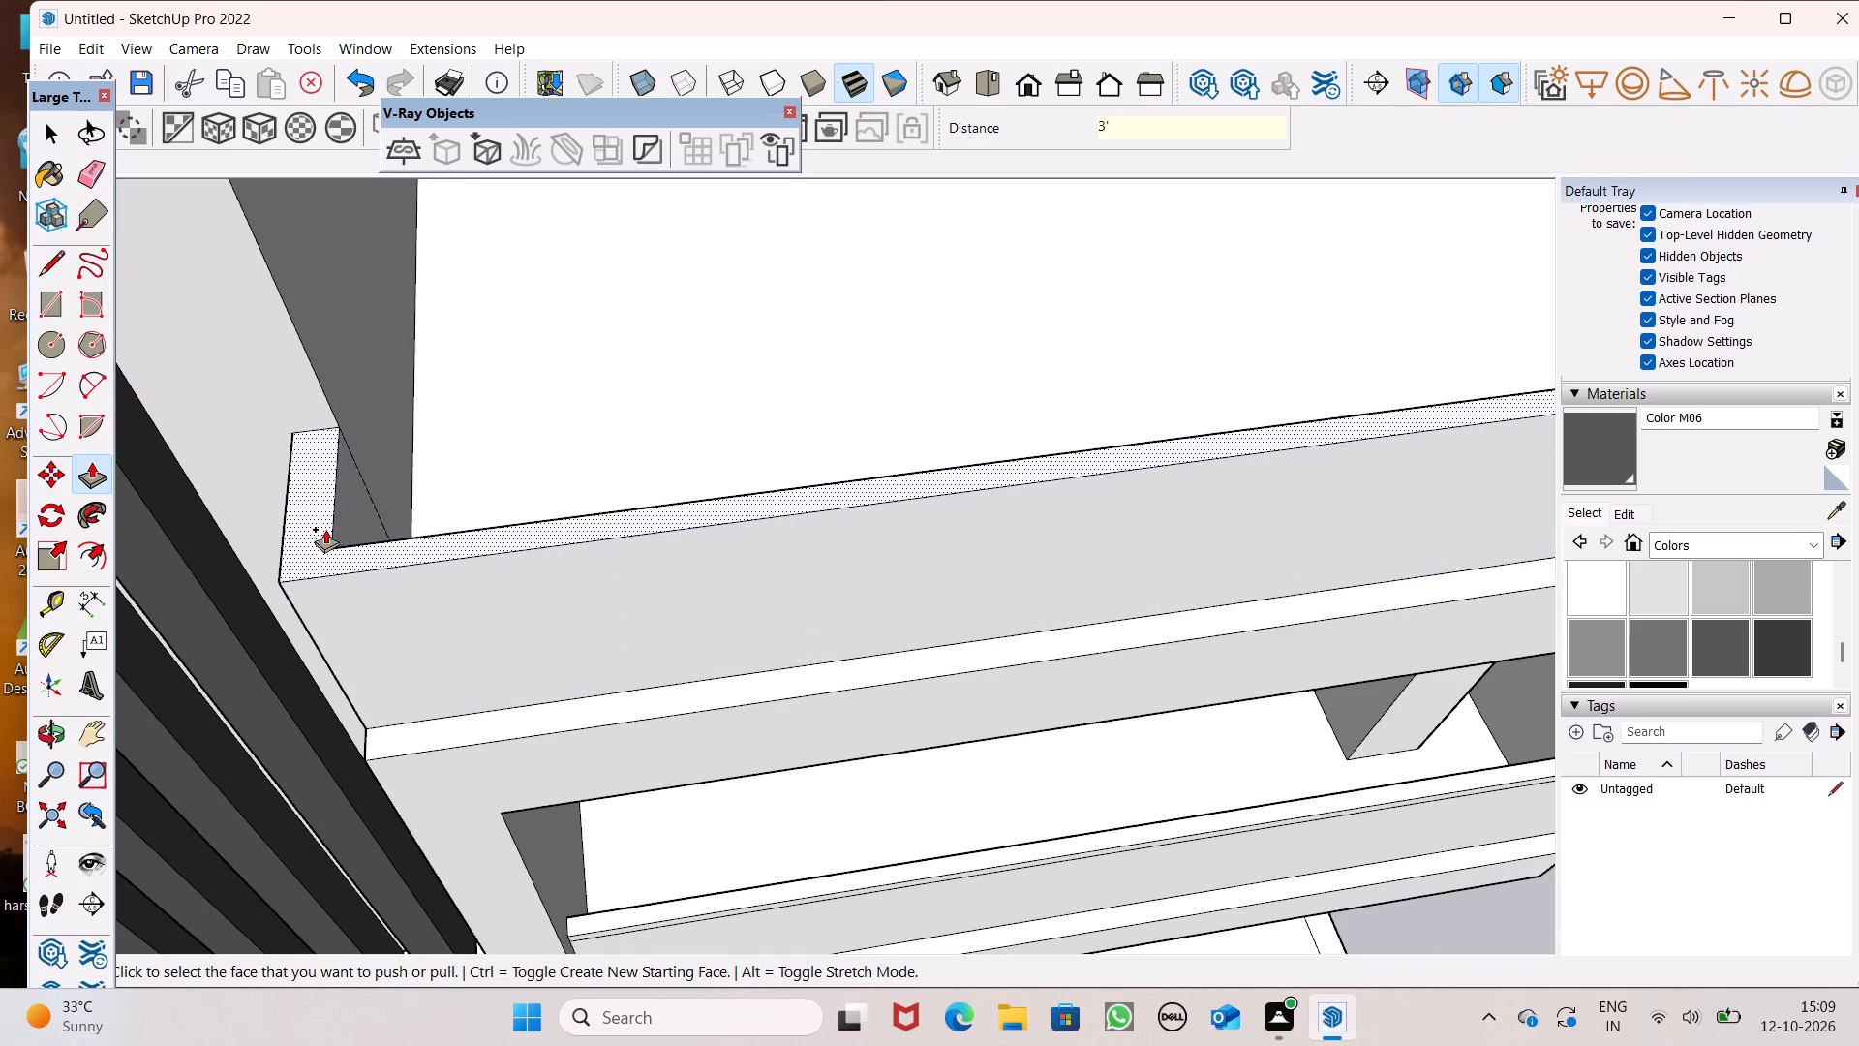
Extrude the top face of the second balcony's parapet up by 3" as a separate capping band.
drag(318, 532, 322, 505)
key(3)
key(shift+quotedbl)
key(Return)
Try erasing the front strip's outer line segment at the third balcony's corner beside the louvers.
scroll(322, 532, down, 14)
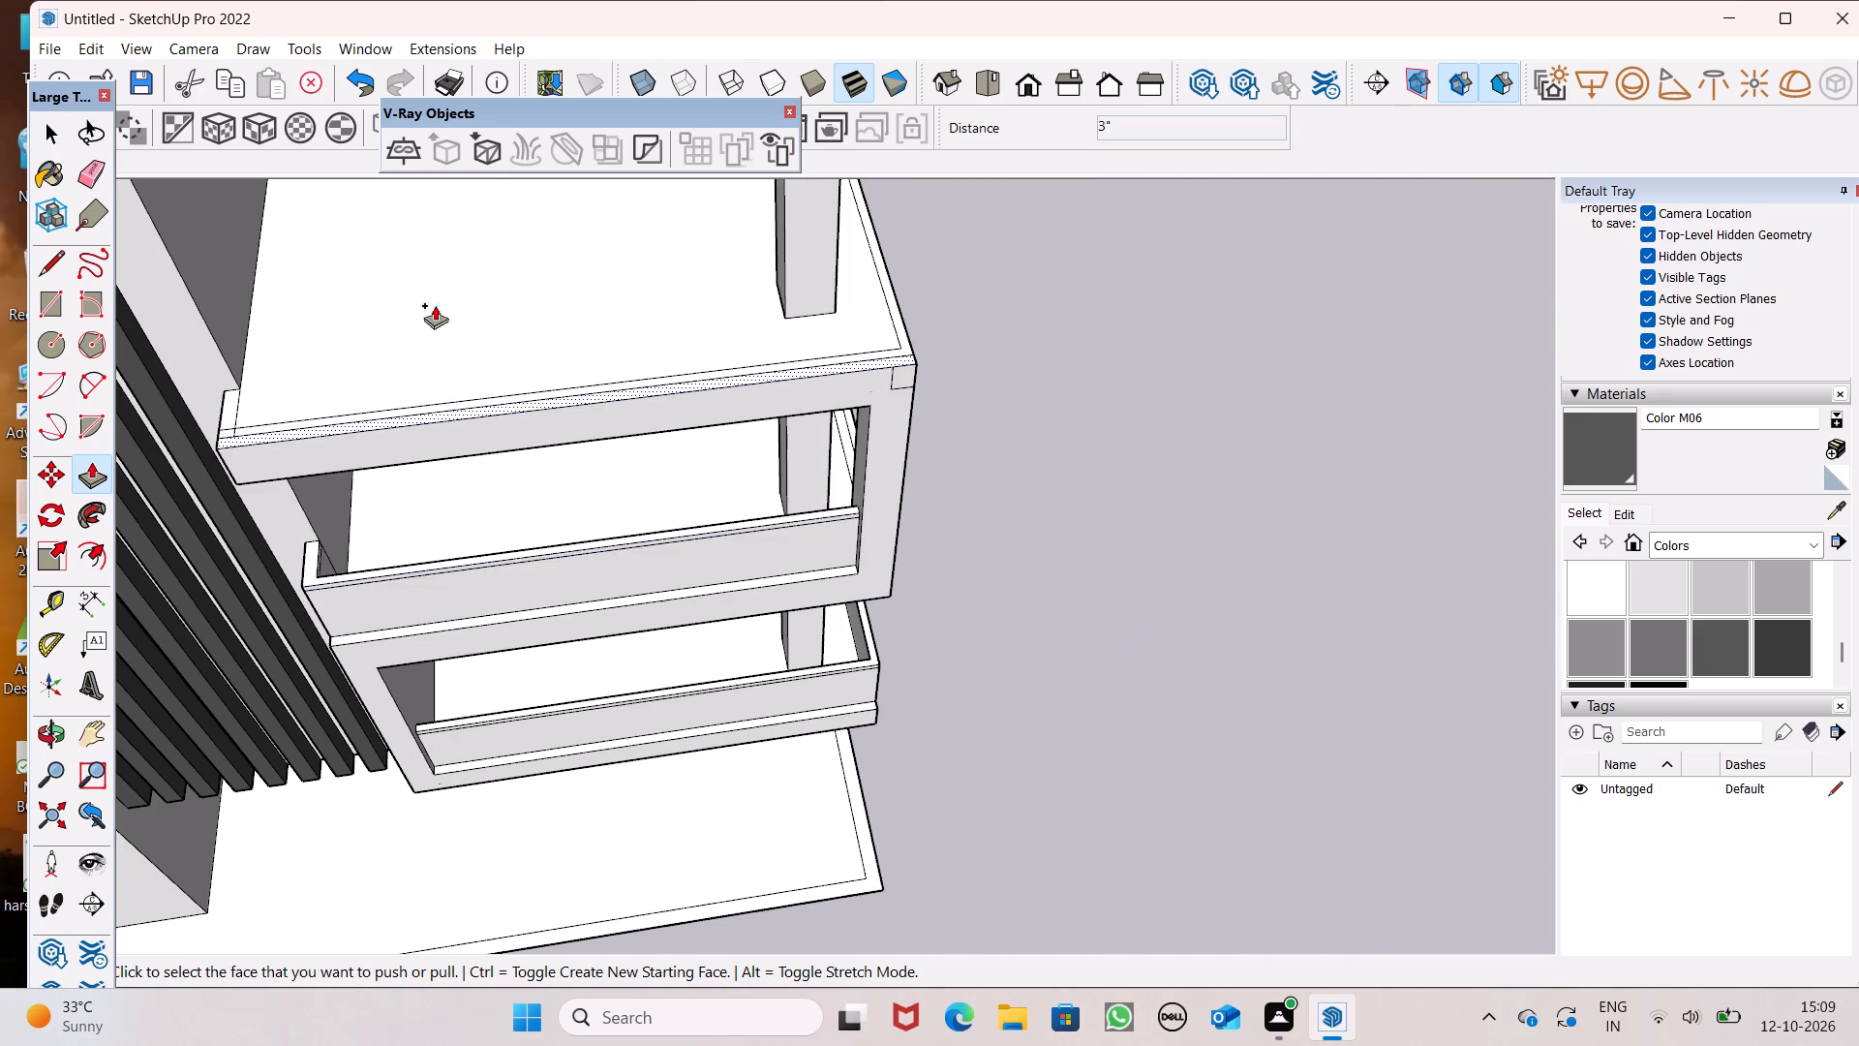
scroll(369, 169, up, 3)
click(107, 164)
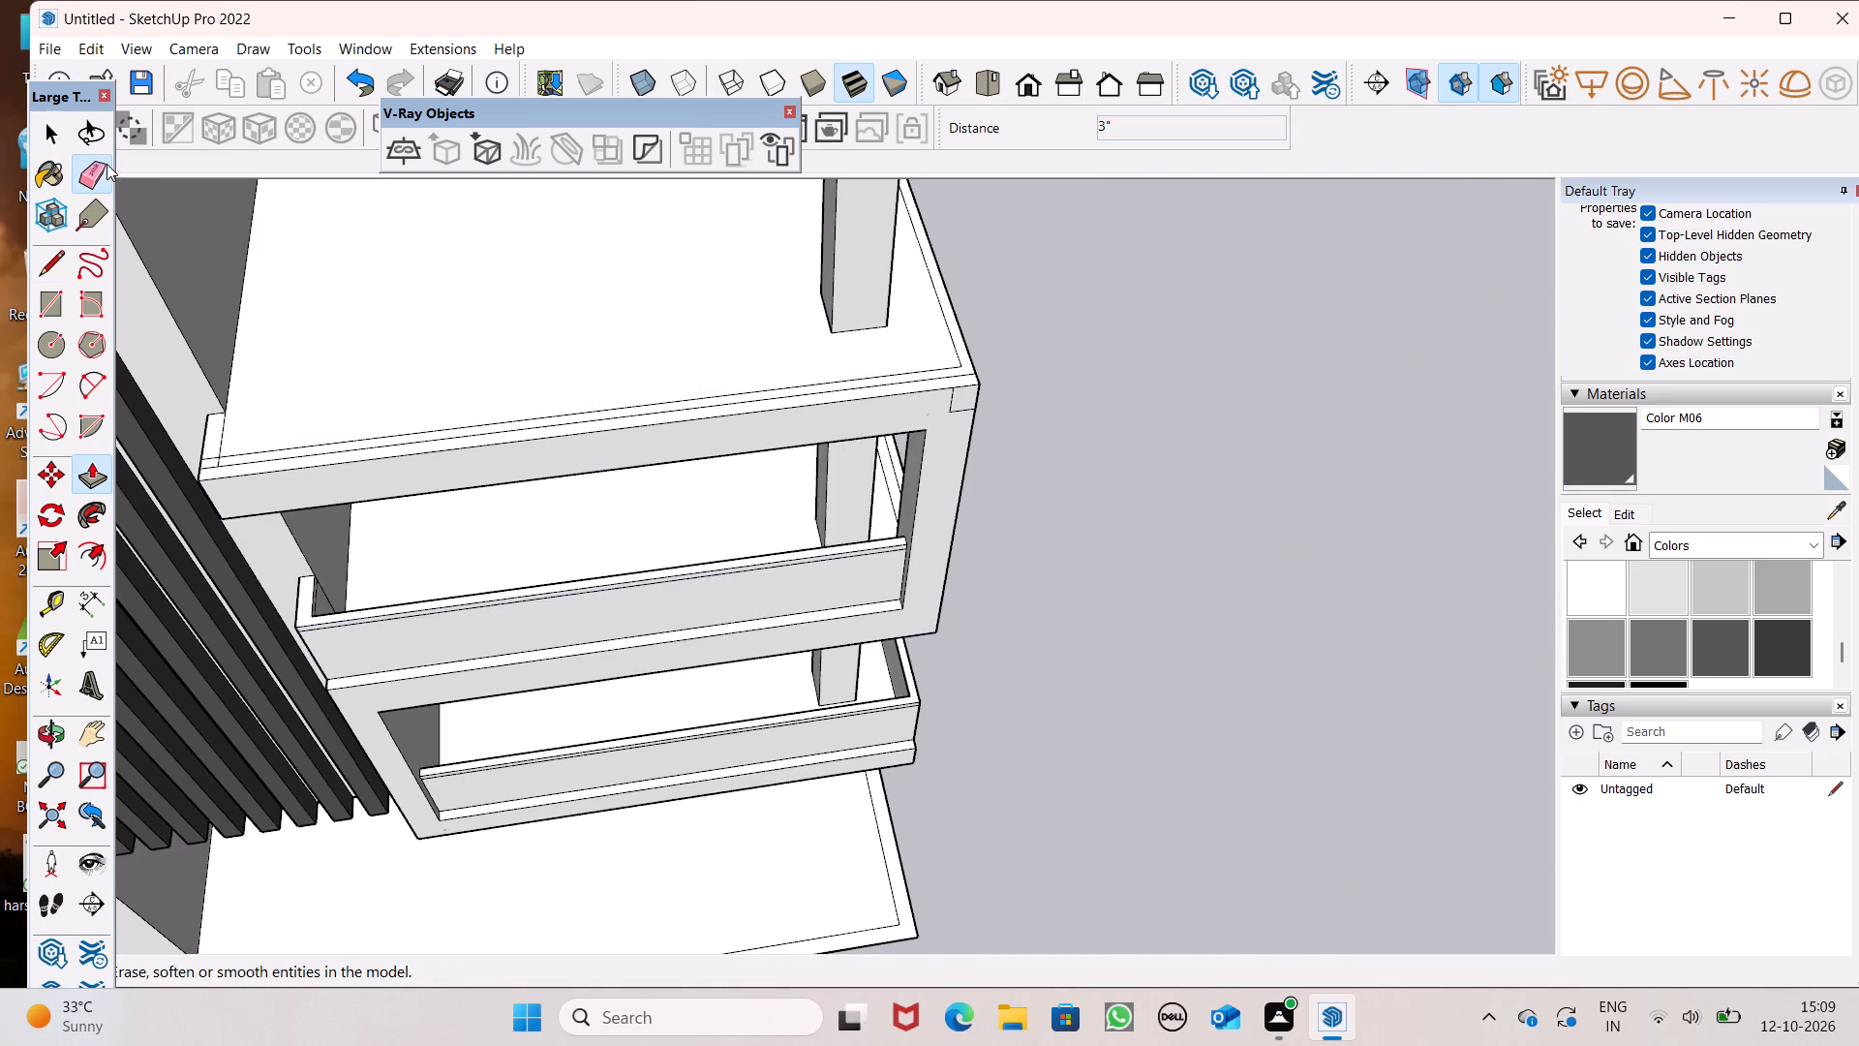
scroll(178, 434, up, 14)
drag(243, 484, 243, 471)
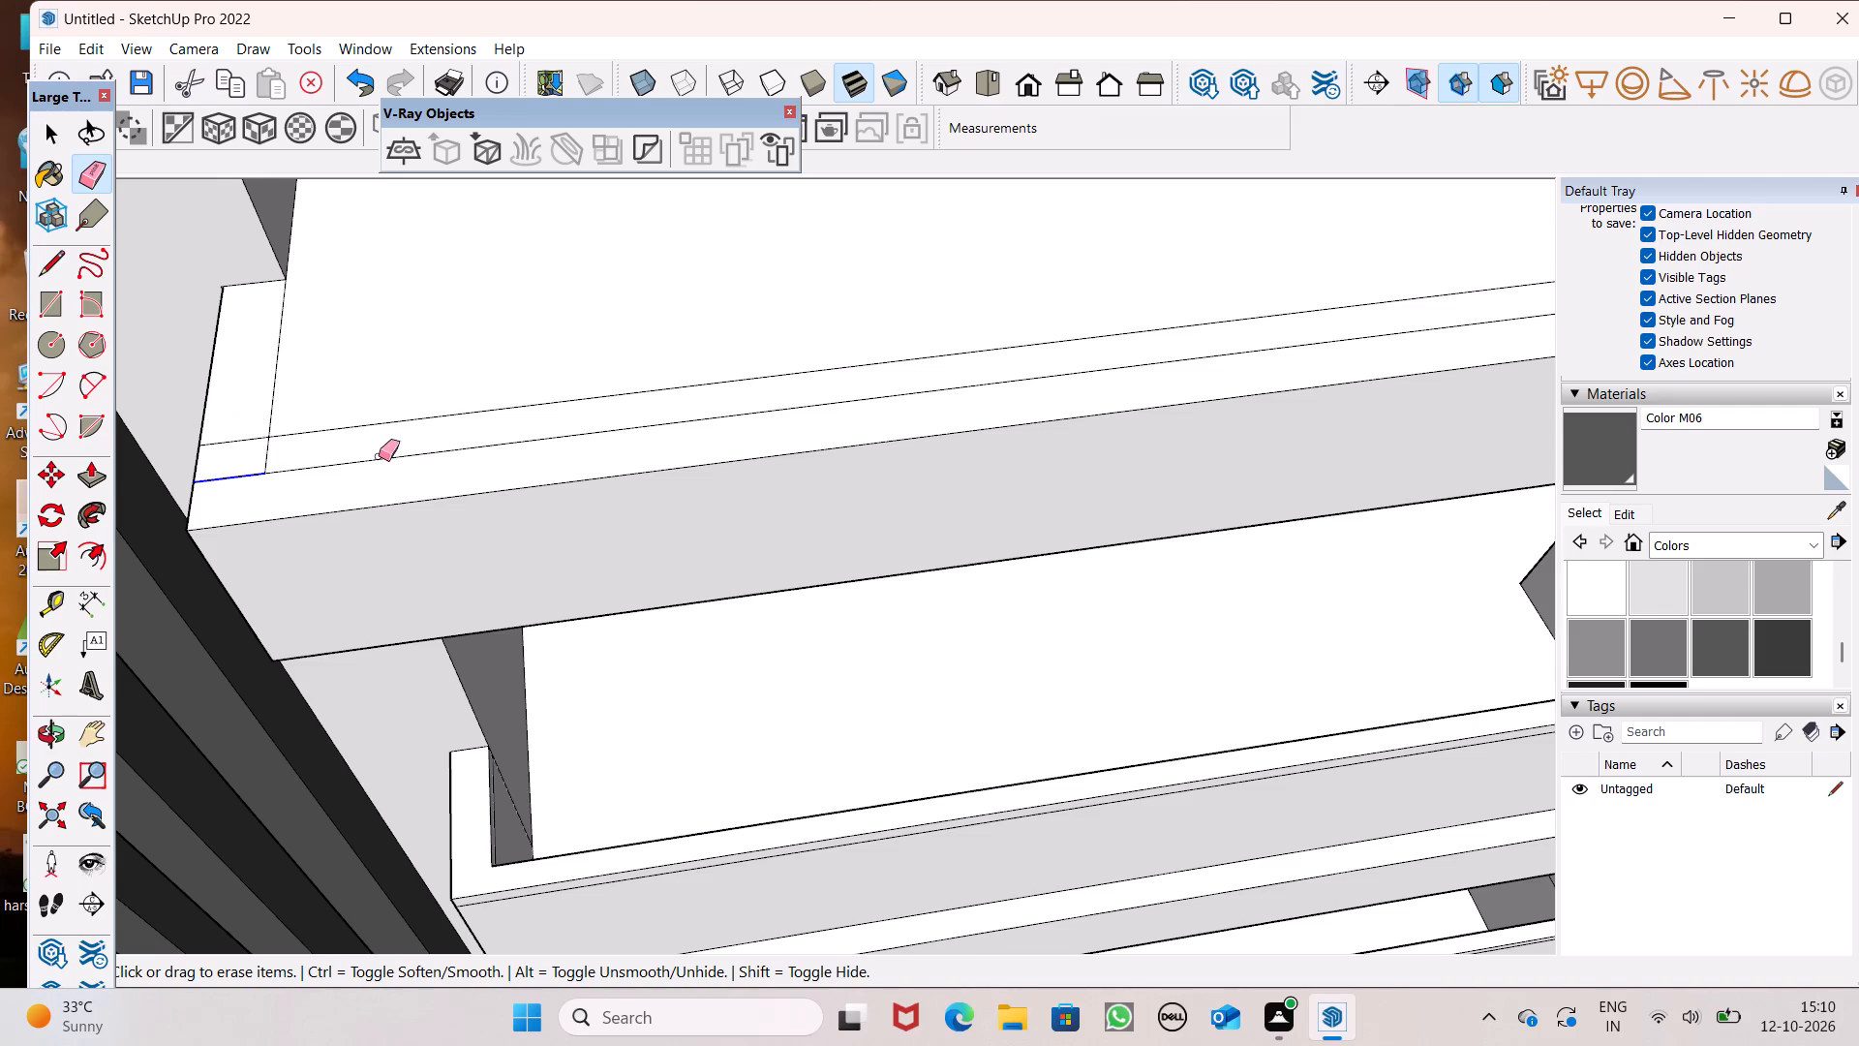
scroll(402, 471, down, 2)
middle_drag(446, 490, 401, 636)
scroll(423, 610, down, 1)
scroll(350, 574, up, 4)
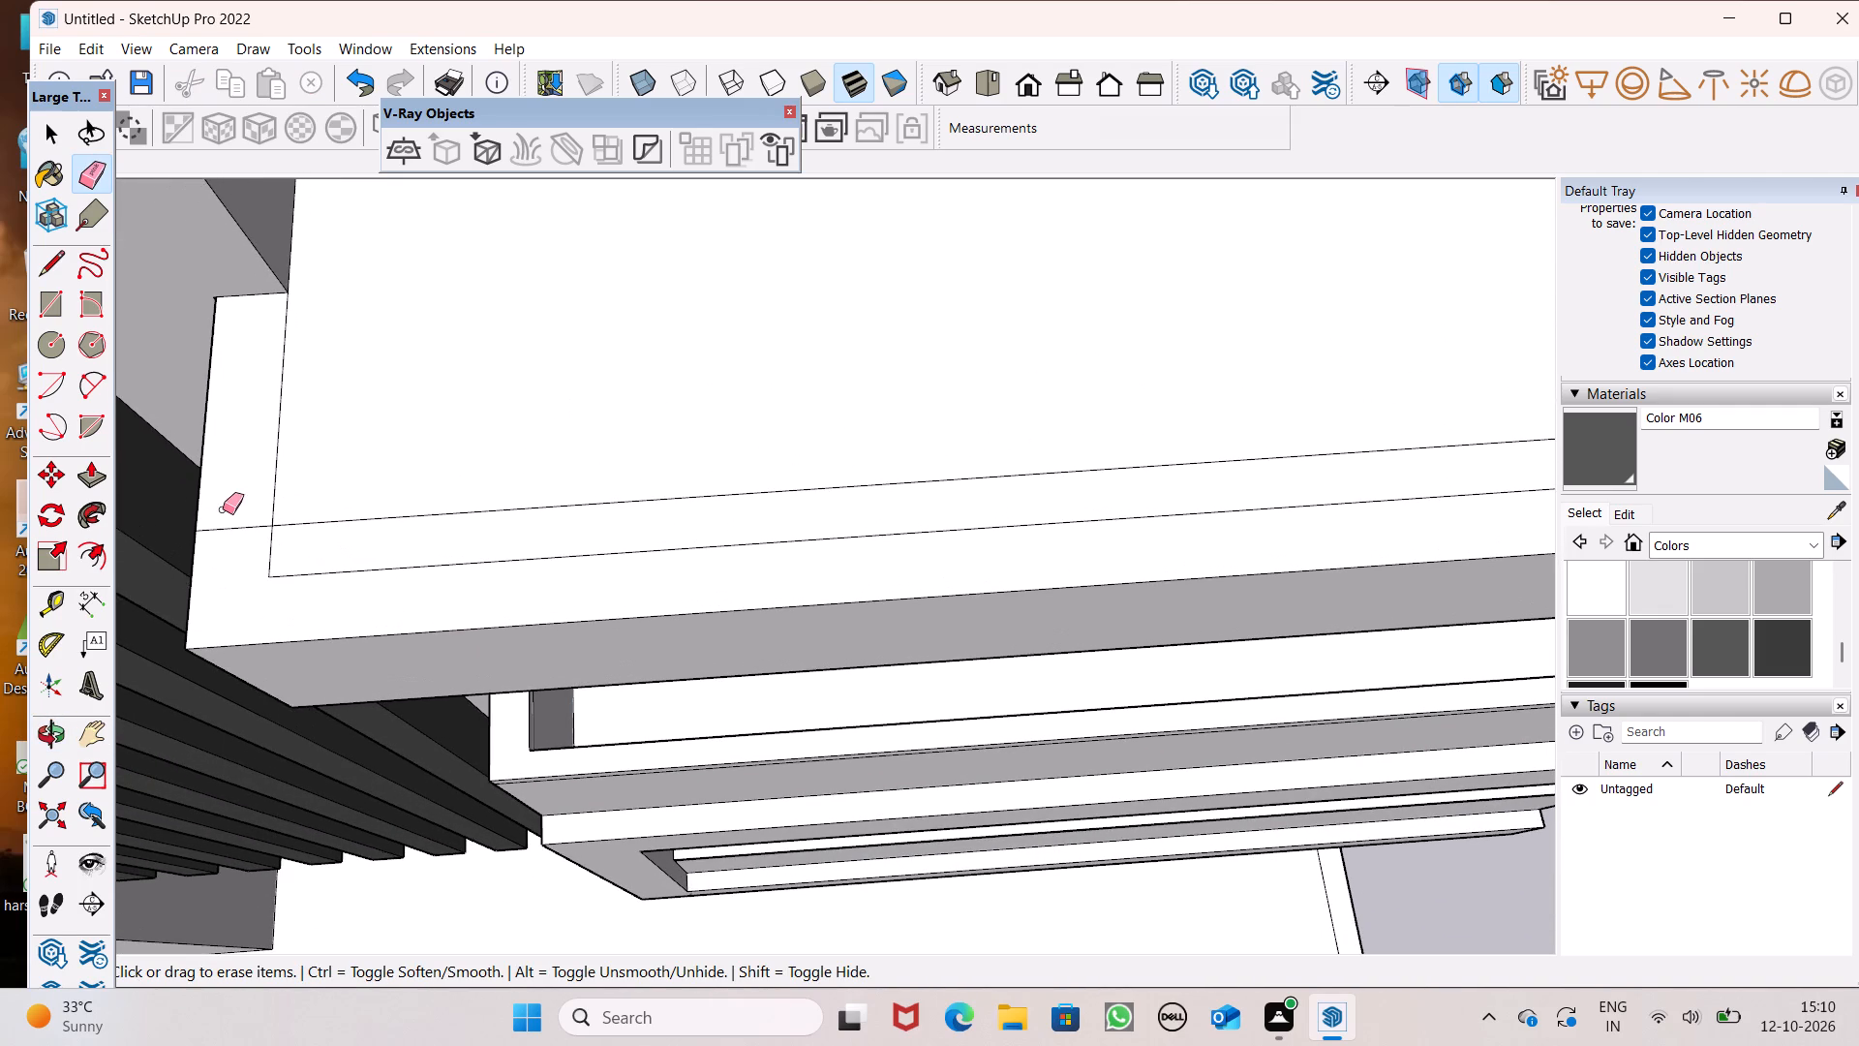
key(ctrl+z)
Erase the two inner overlapping segments at the third balcony's corner beside the louvers, joining its front and side strips.
drag(254, 525, 257, 539)
drag(257, 549, 280, 553)
Raise the third balcony's joined edge strip by 3' into a parapet wall.
scroll(189, 558, down, 5)
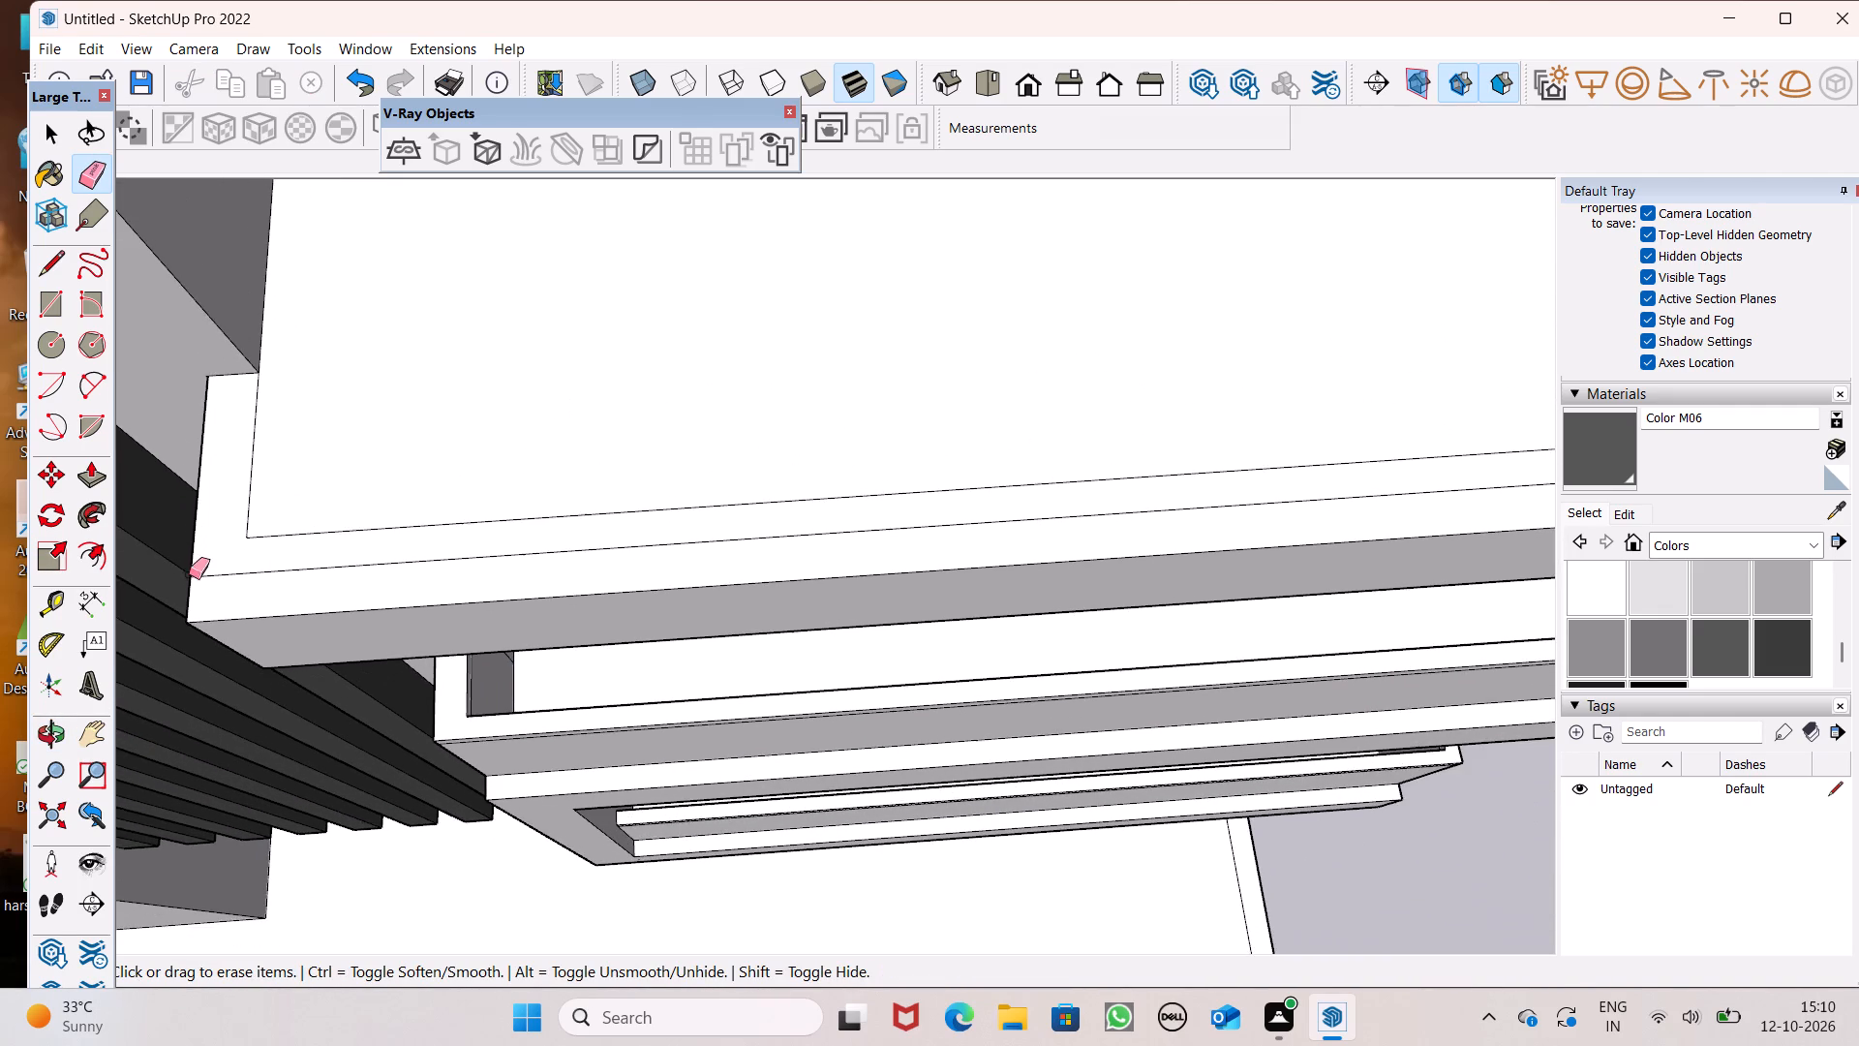
scroll(207, 582, down, 4)
scroll(289, 588, down, 4)
middle_drag(407, 721, 409, 528)
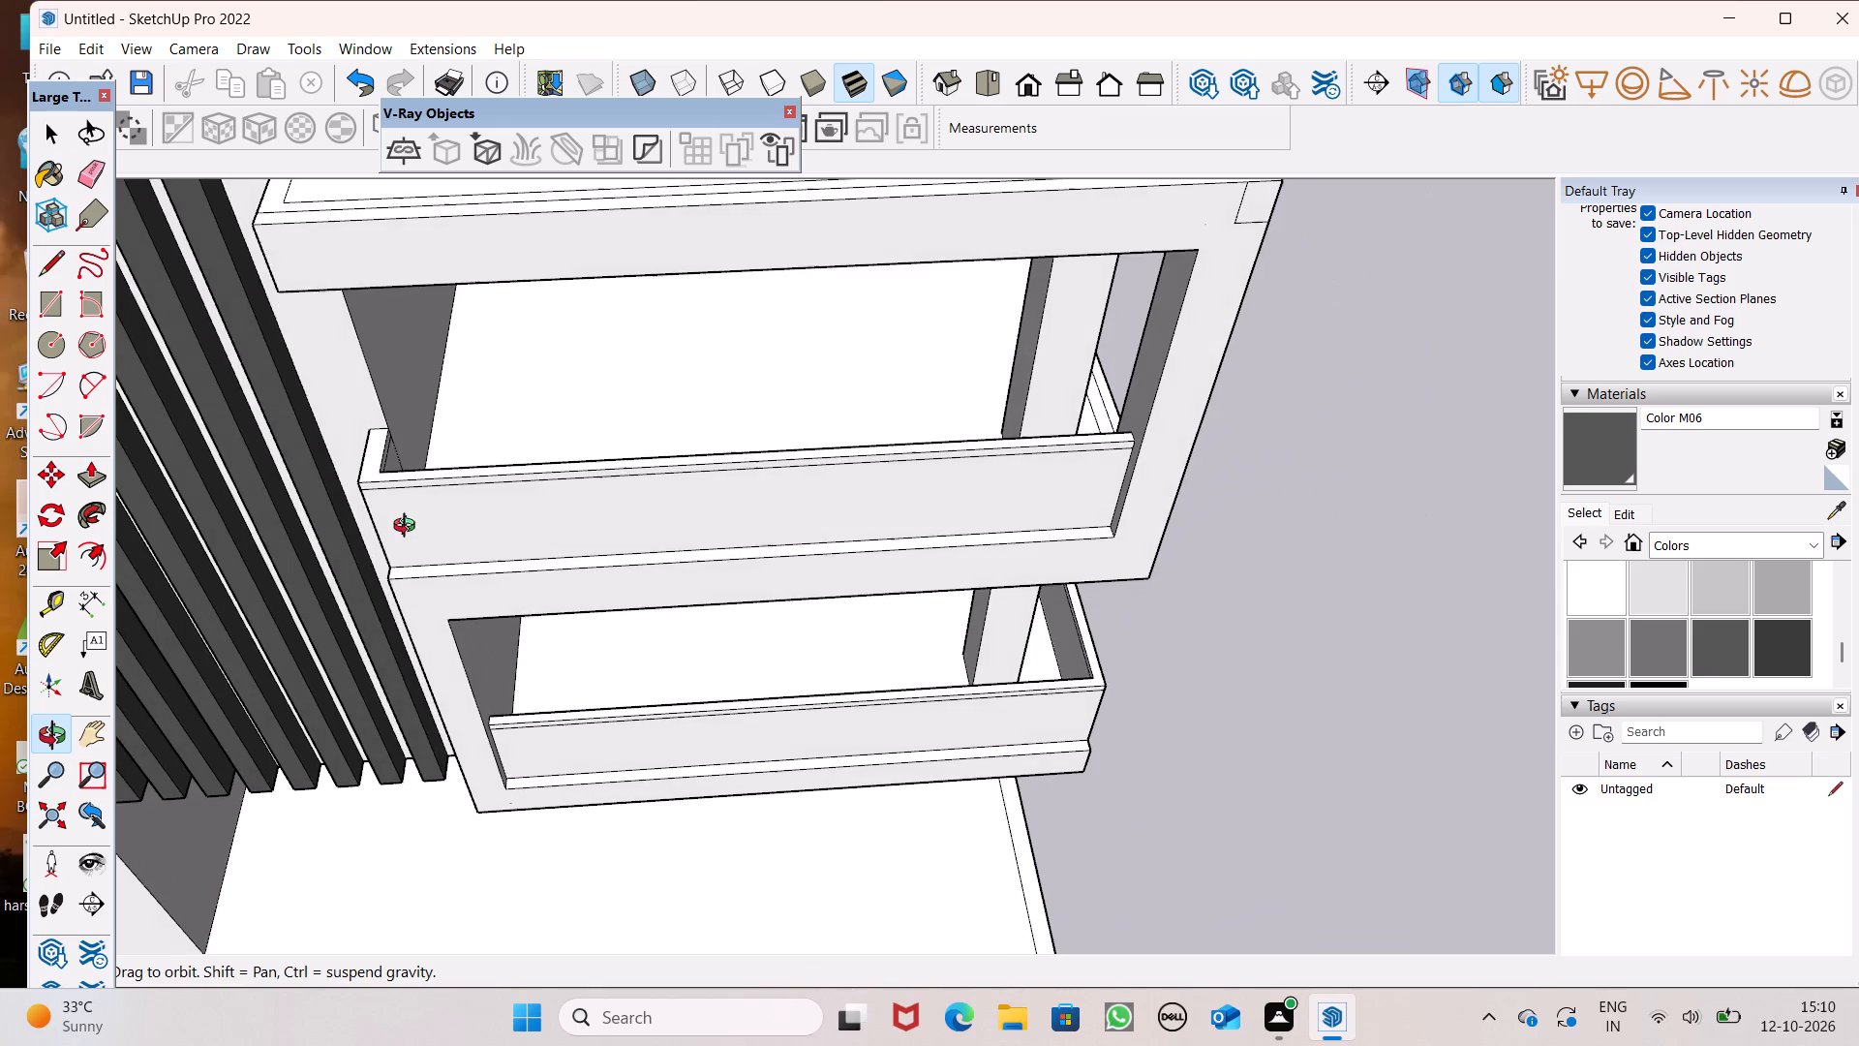
middle_drag(409, 528, 402, 689)
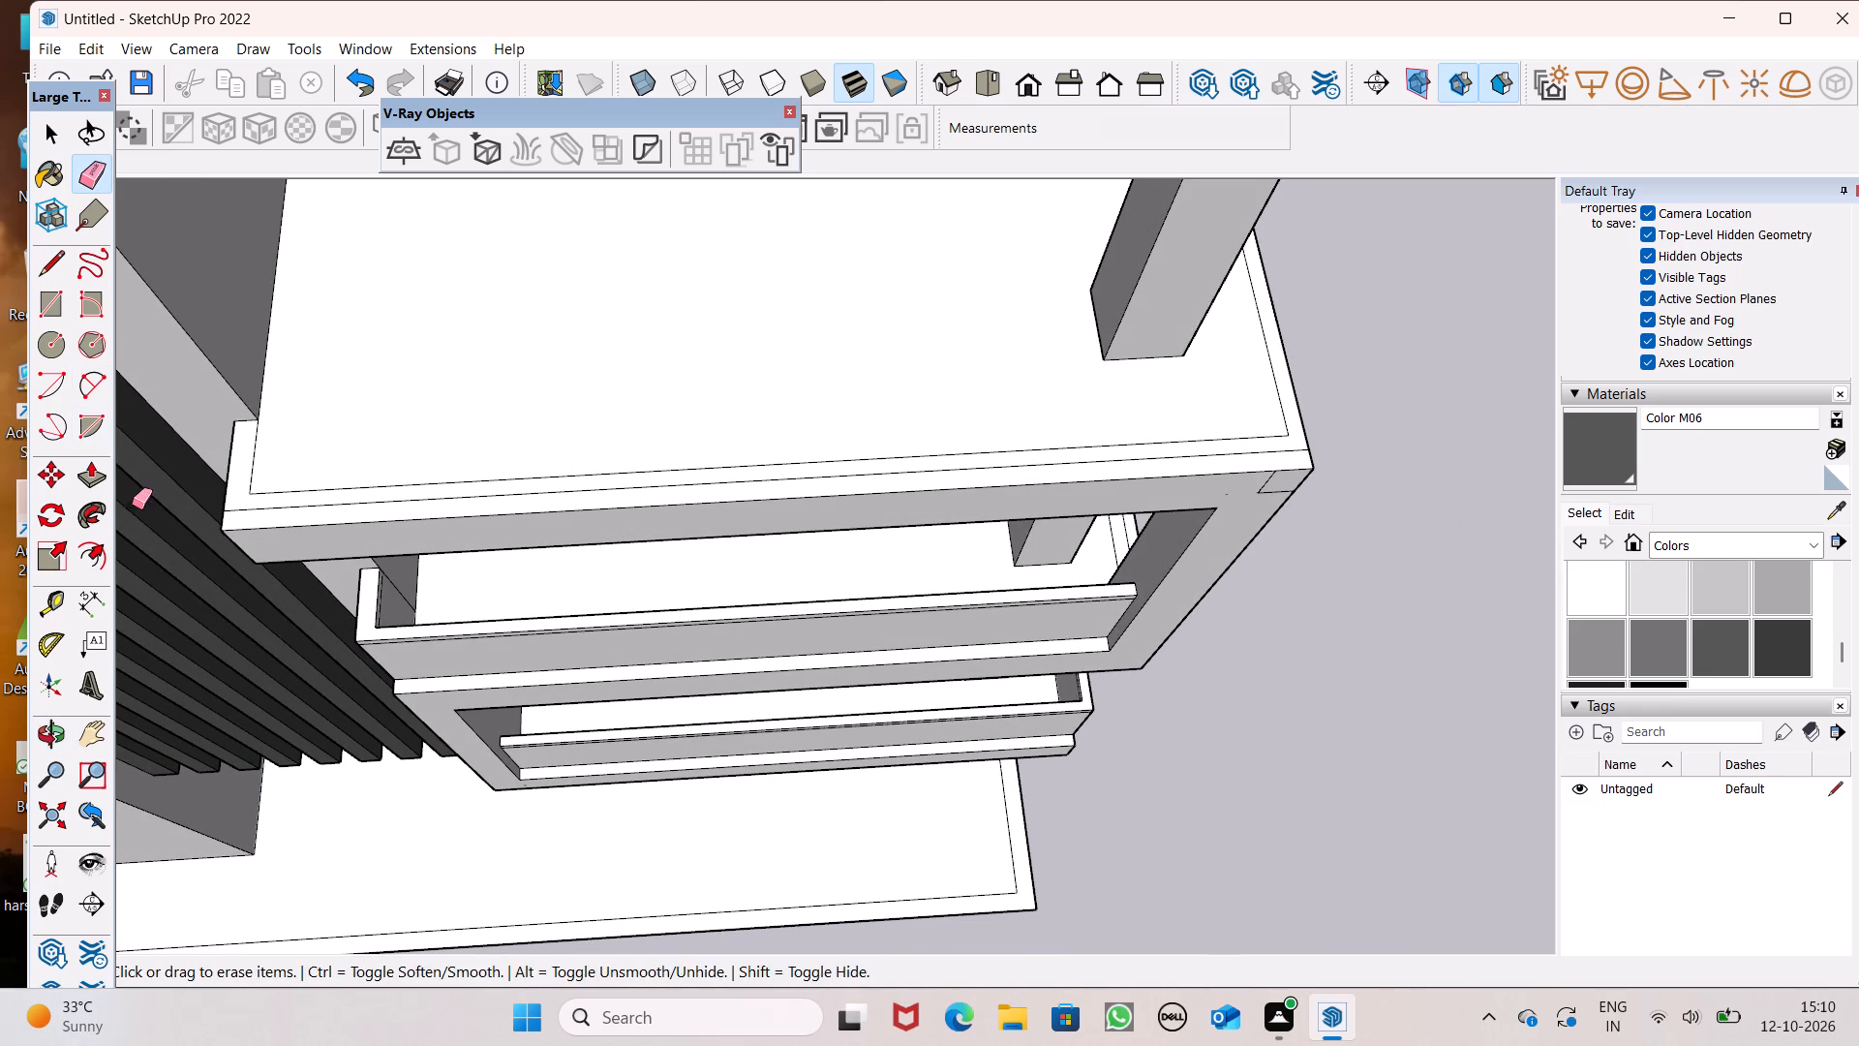
click(93, 482)
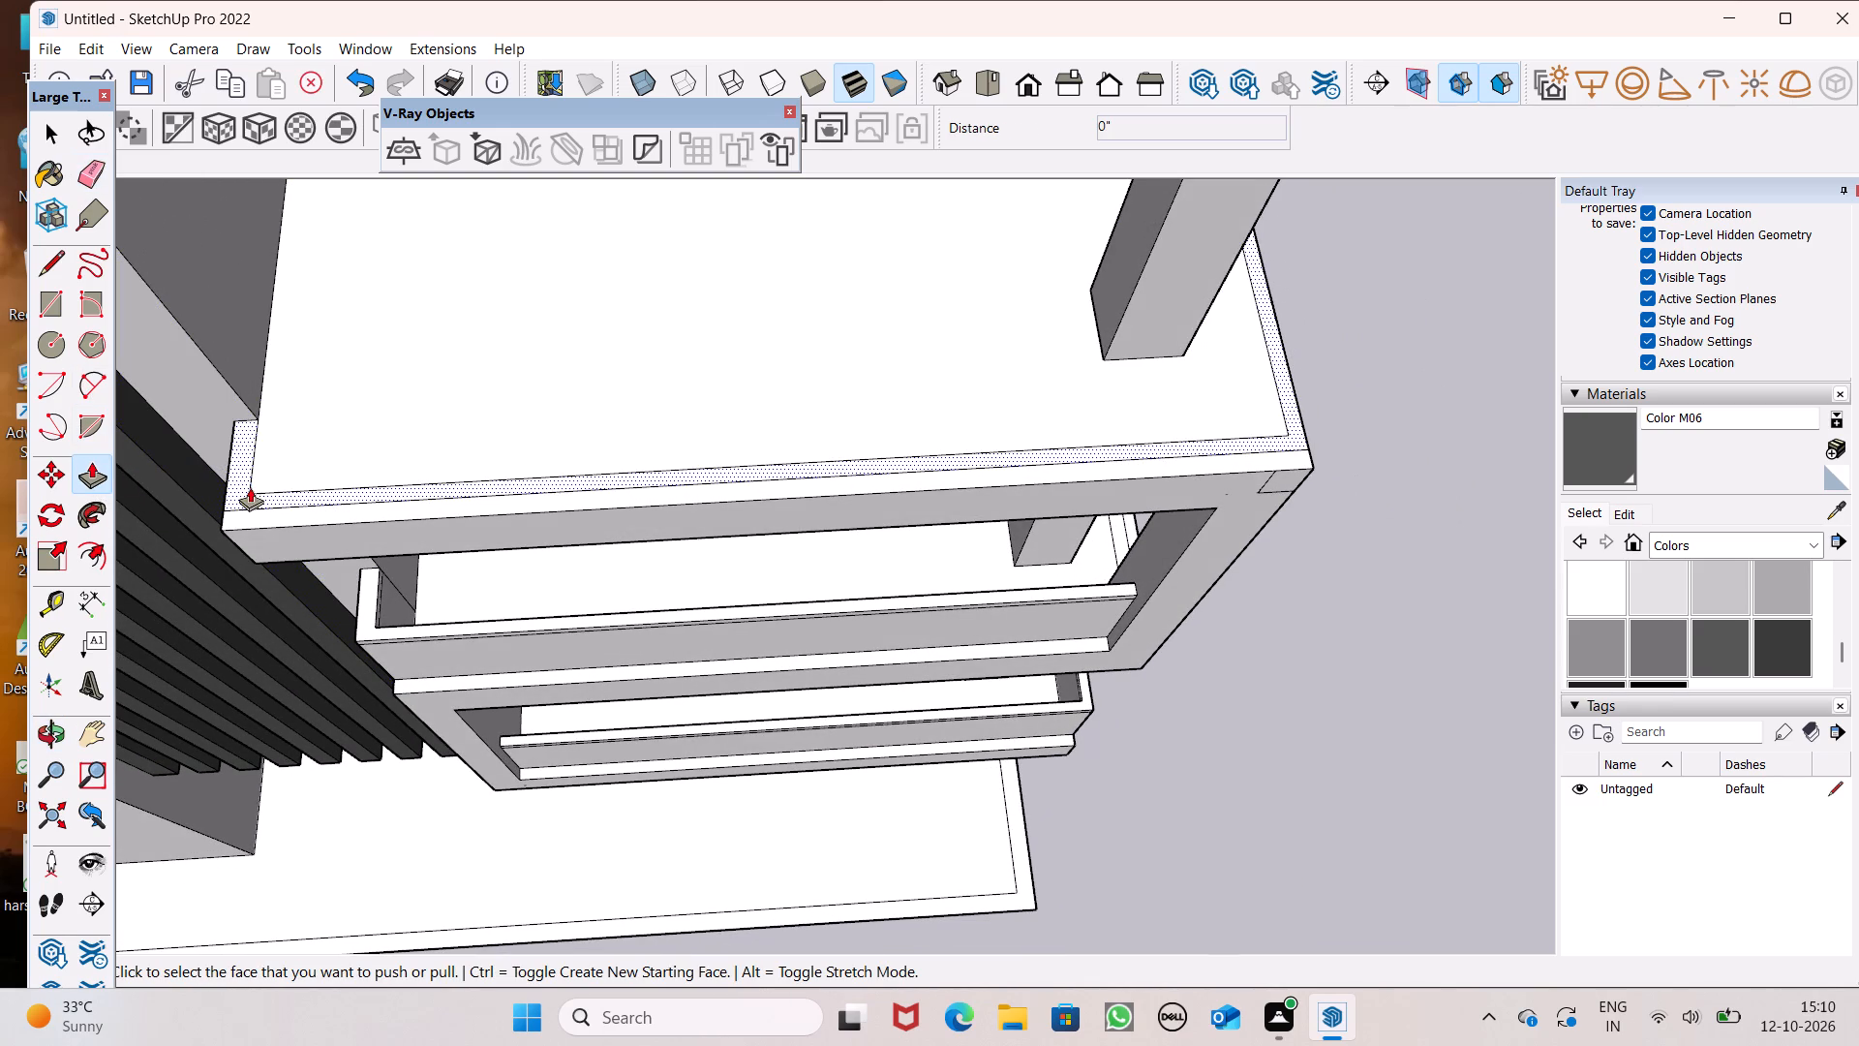
drag(245, 488, 232, 436)
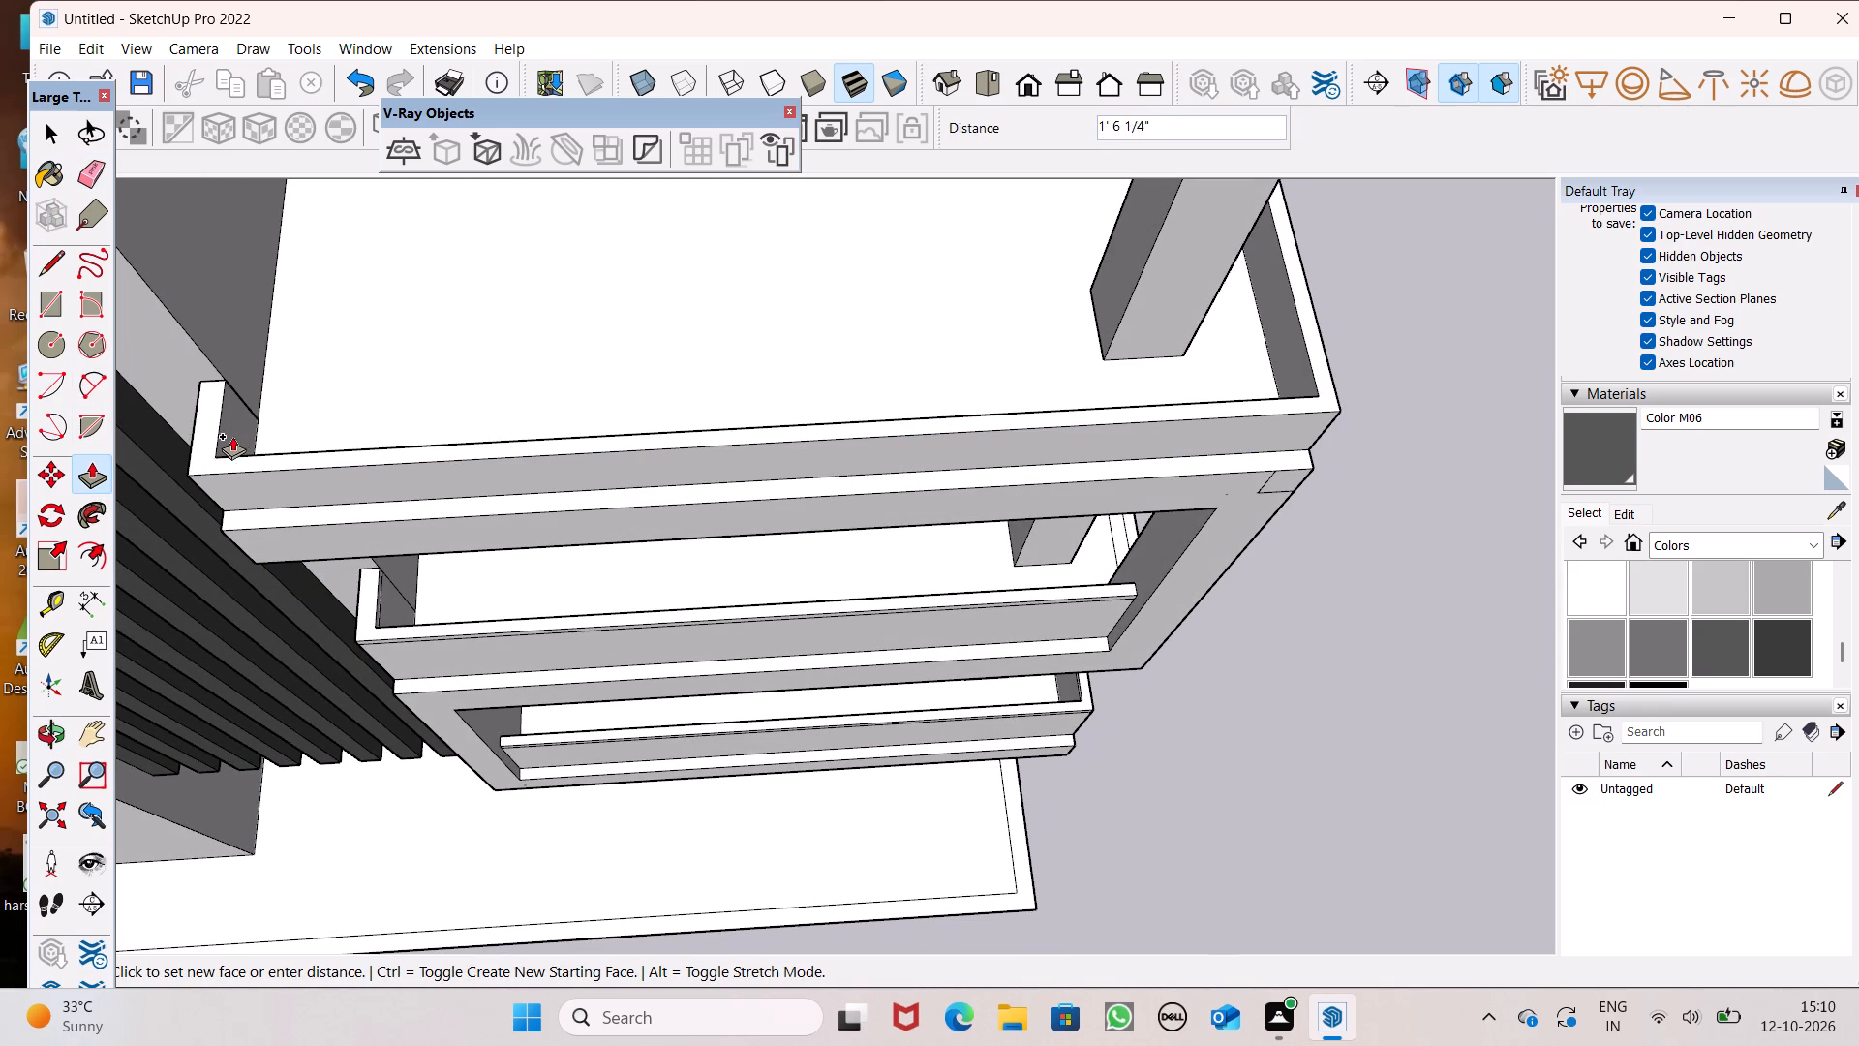
drag(232, 436, 229, 415)
key(2)
key(BackSpace)
key(3)
key(apostrophe)
key(Return)
Extrude the top face of the third balcony's parapet up by 3" as a separate capping band.
drag(165, 401, 173, 379)
key(3)
key(shift+quotedbl)
key(Return)
scroll(173, 377, down, 6)
middle_drag(375, 477, 382, 411)
key(space)
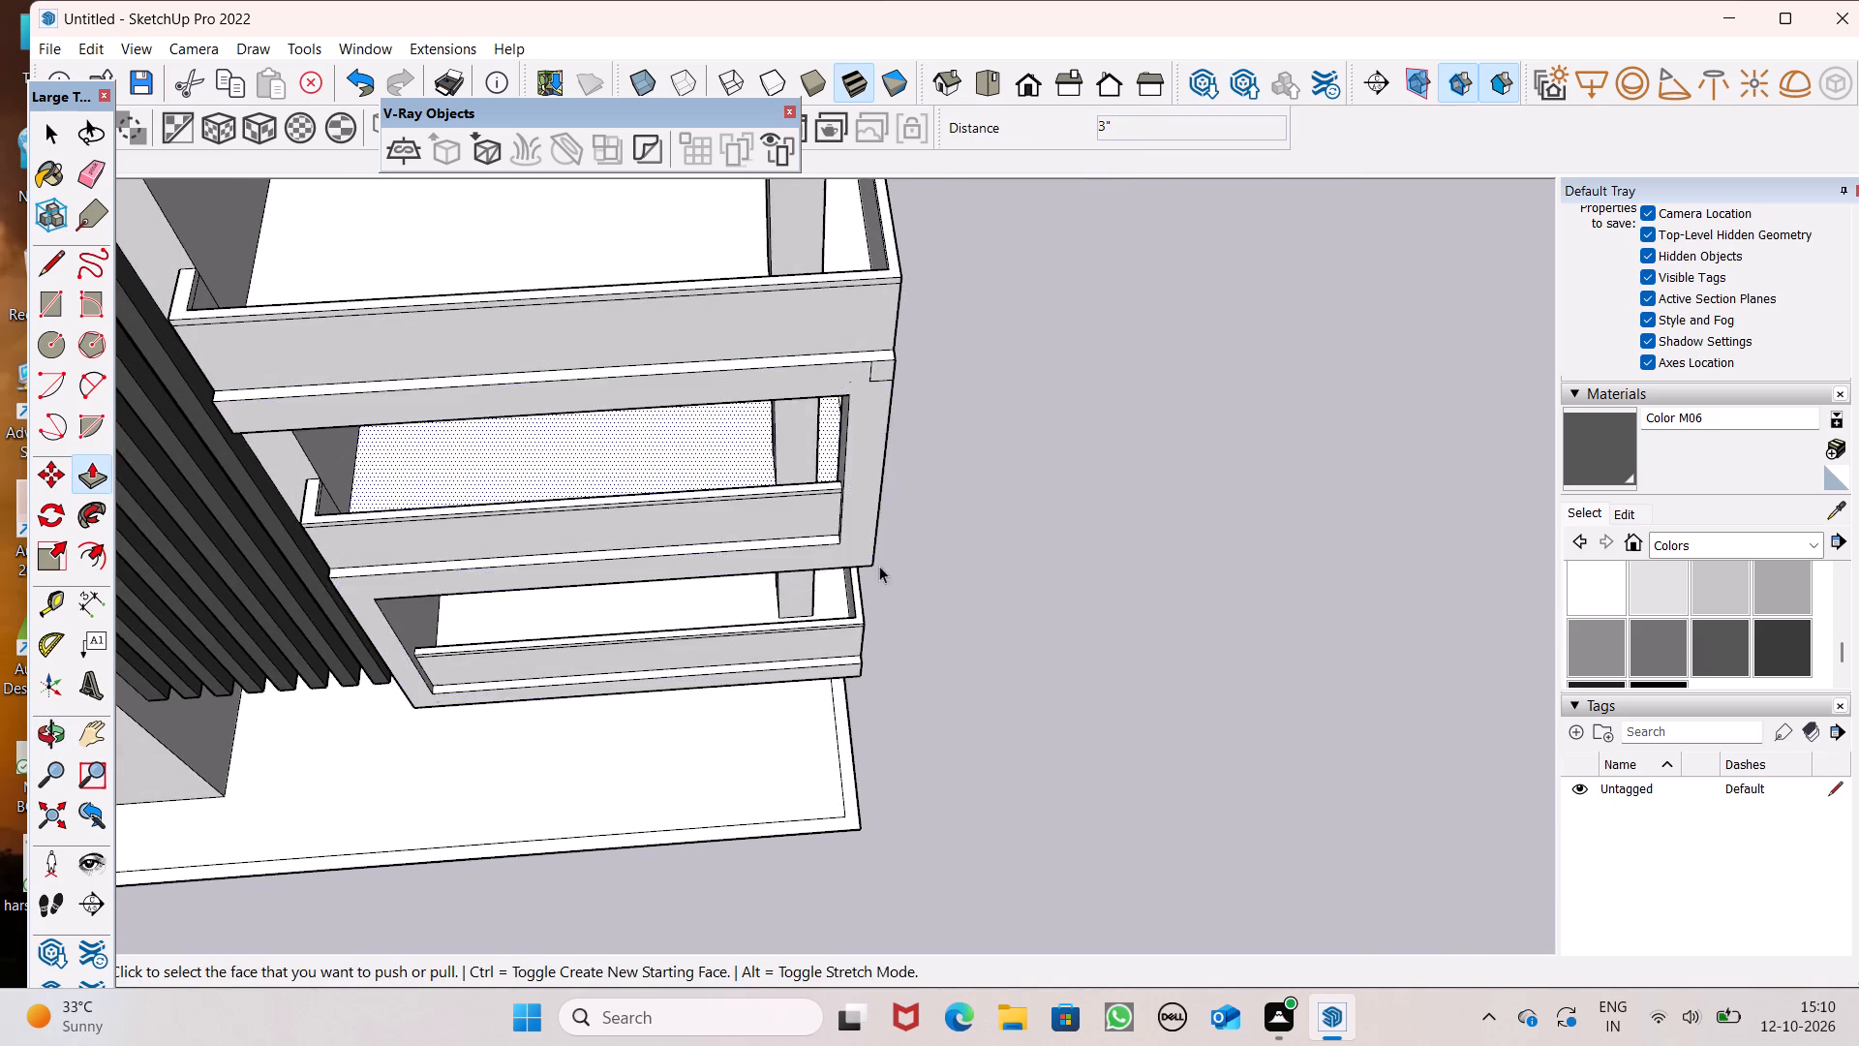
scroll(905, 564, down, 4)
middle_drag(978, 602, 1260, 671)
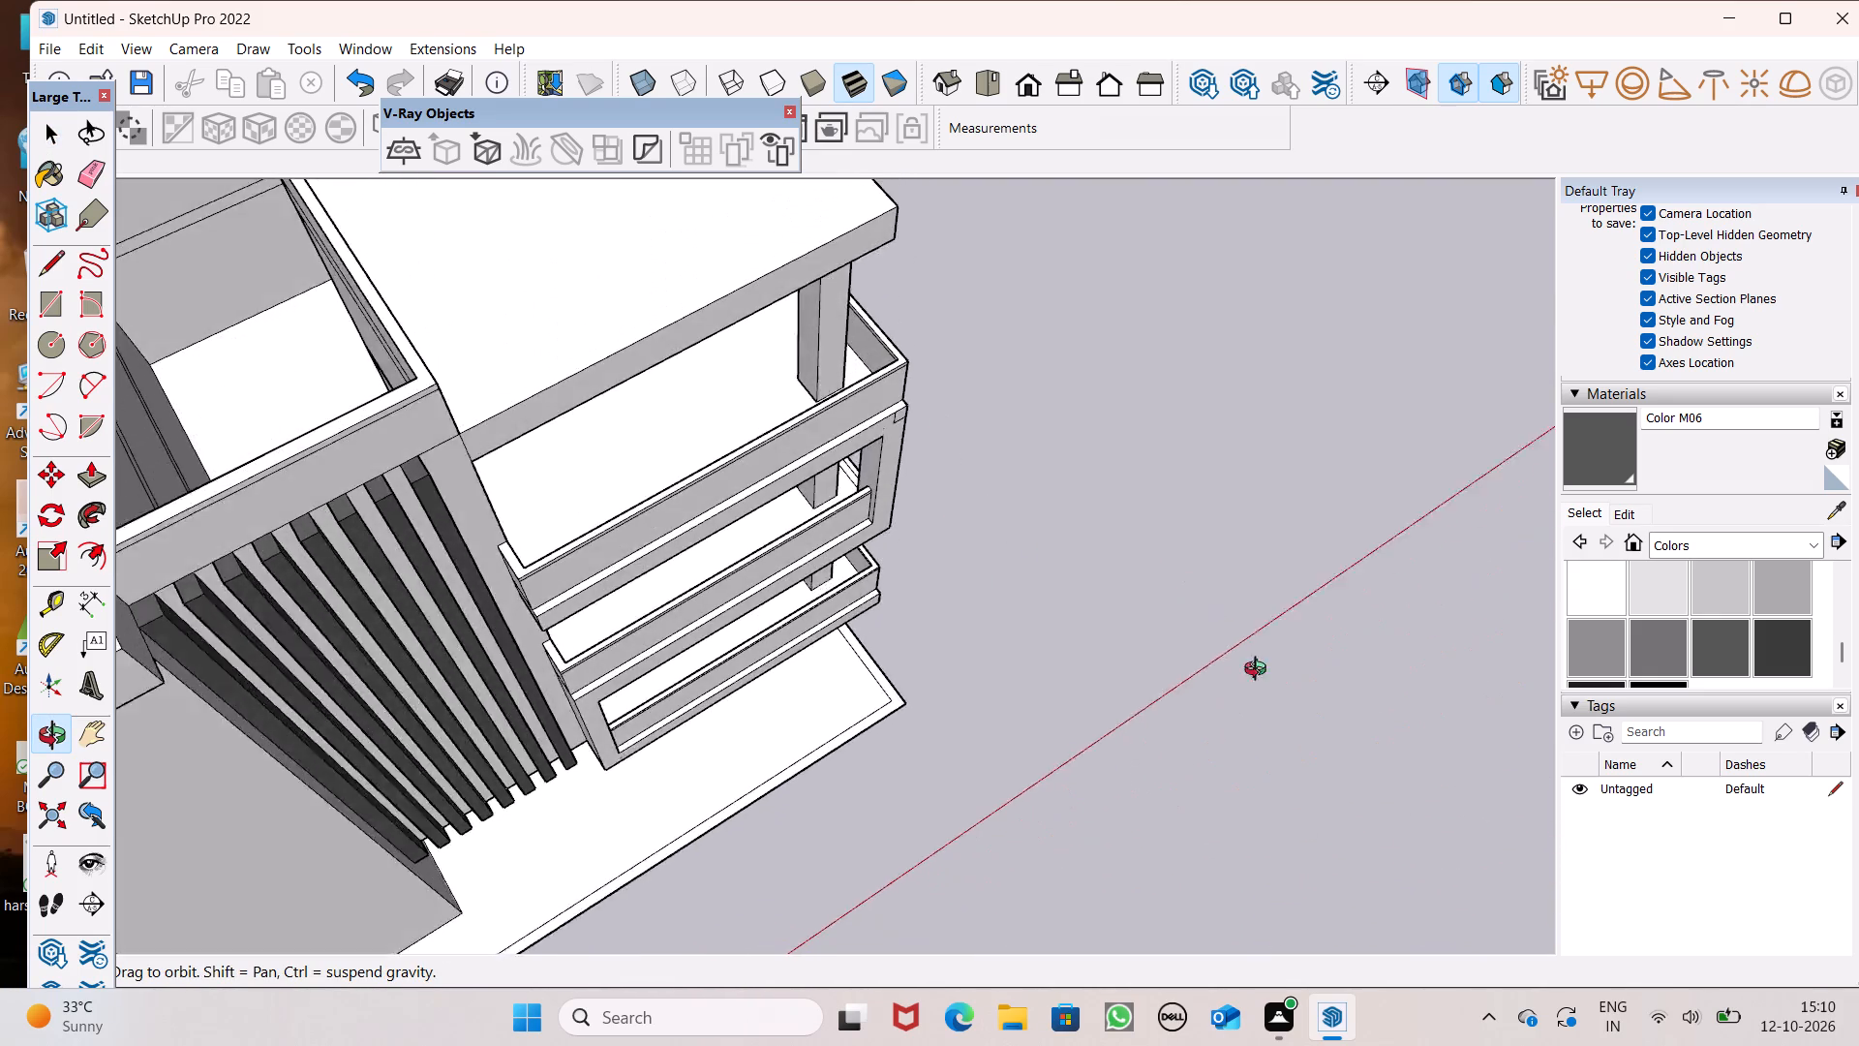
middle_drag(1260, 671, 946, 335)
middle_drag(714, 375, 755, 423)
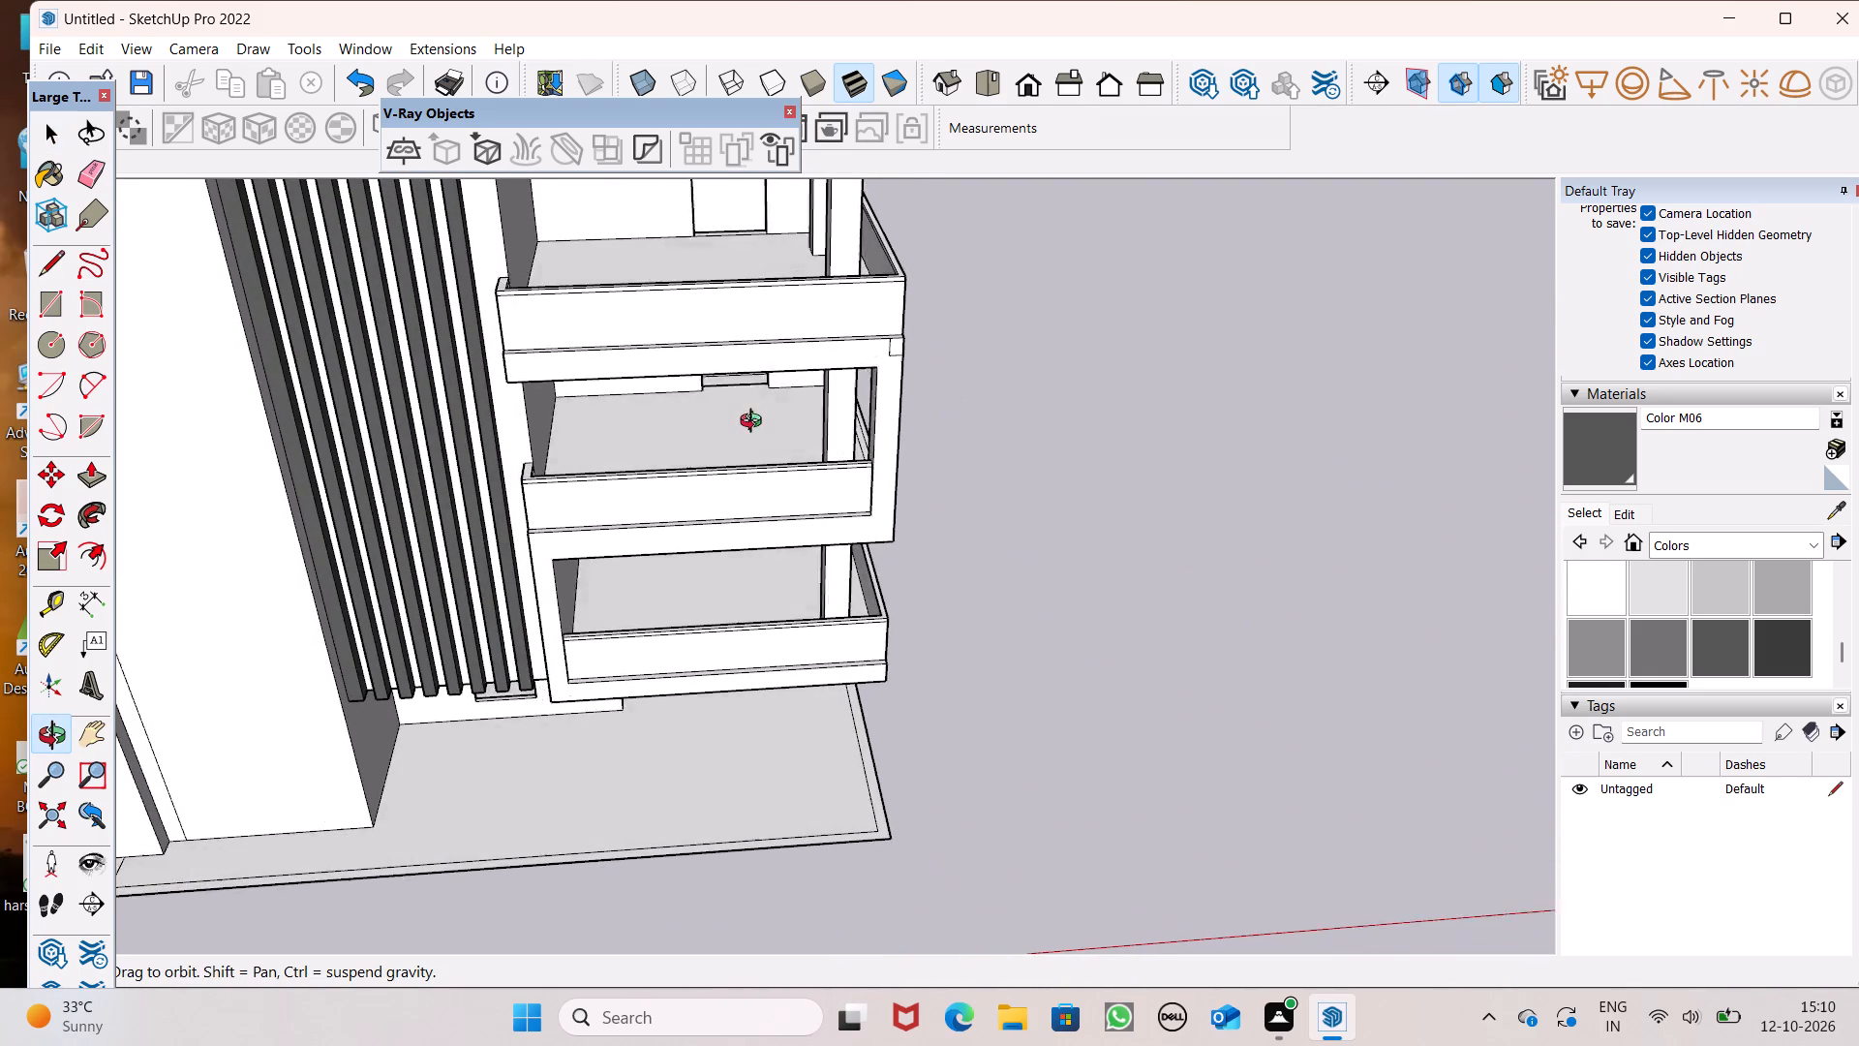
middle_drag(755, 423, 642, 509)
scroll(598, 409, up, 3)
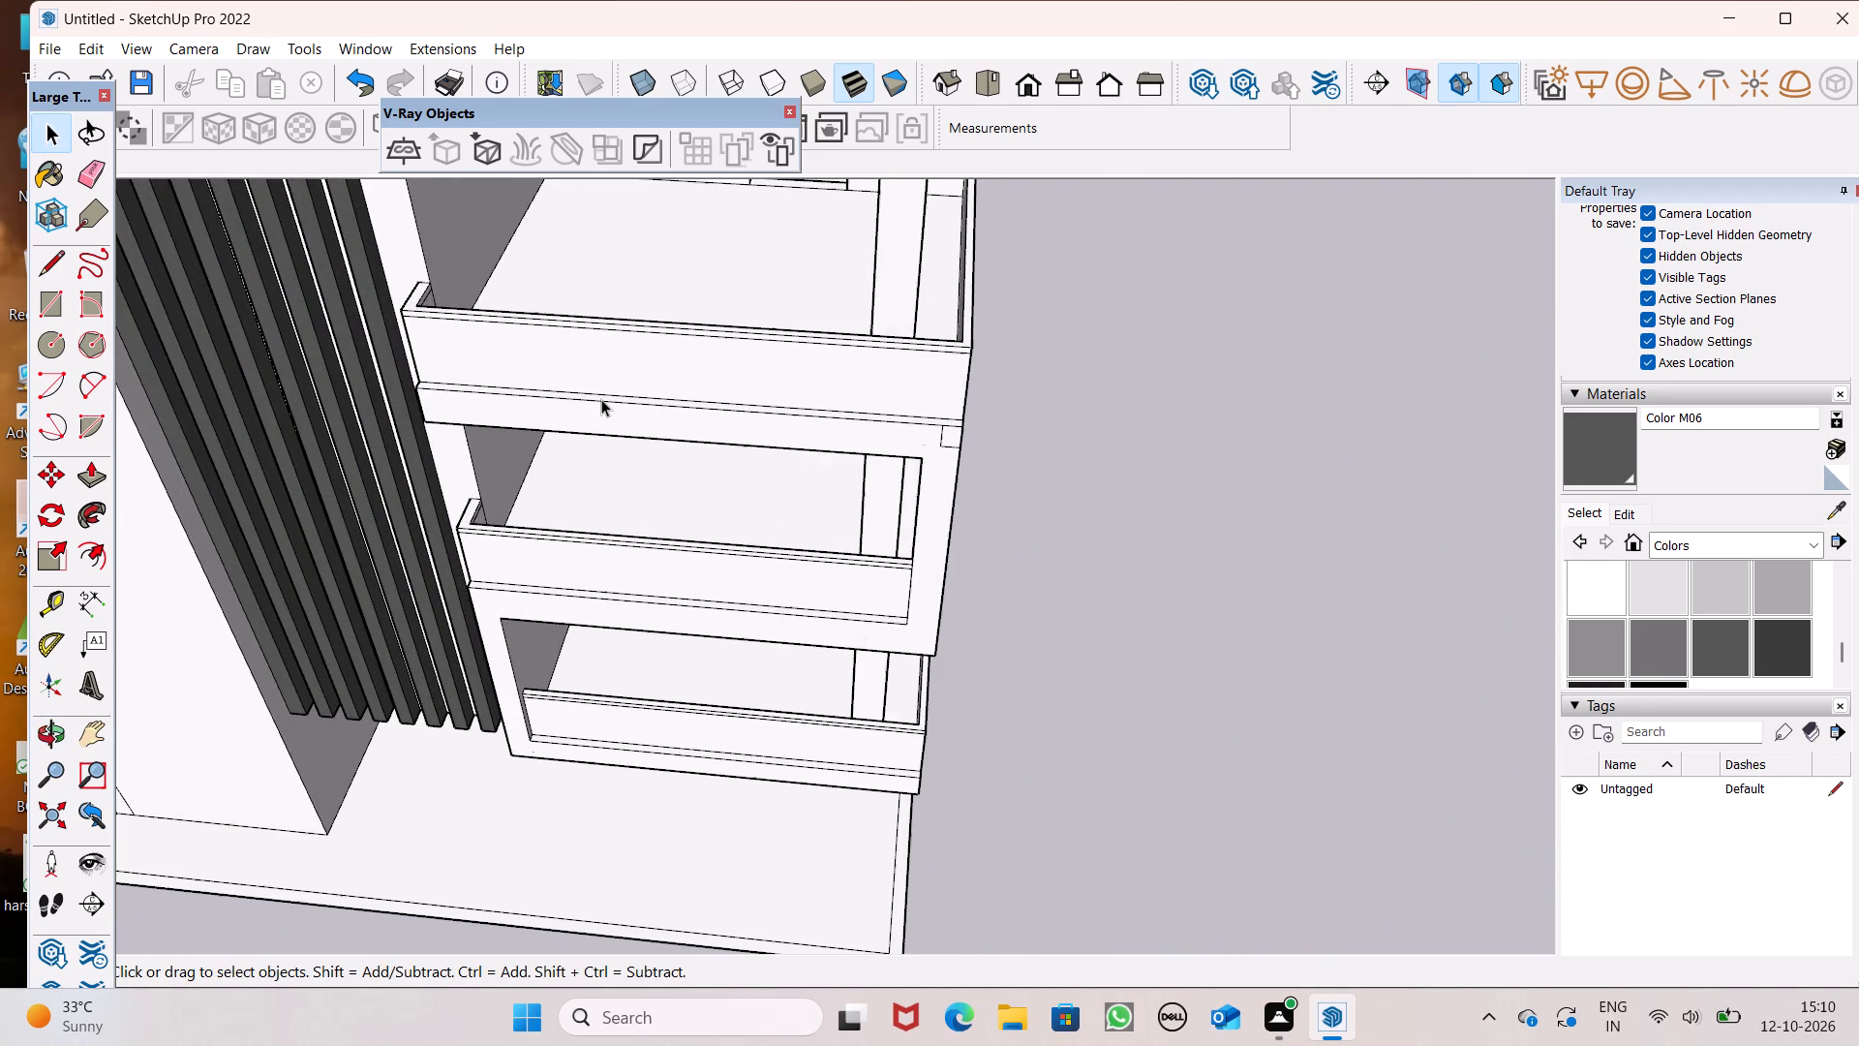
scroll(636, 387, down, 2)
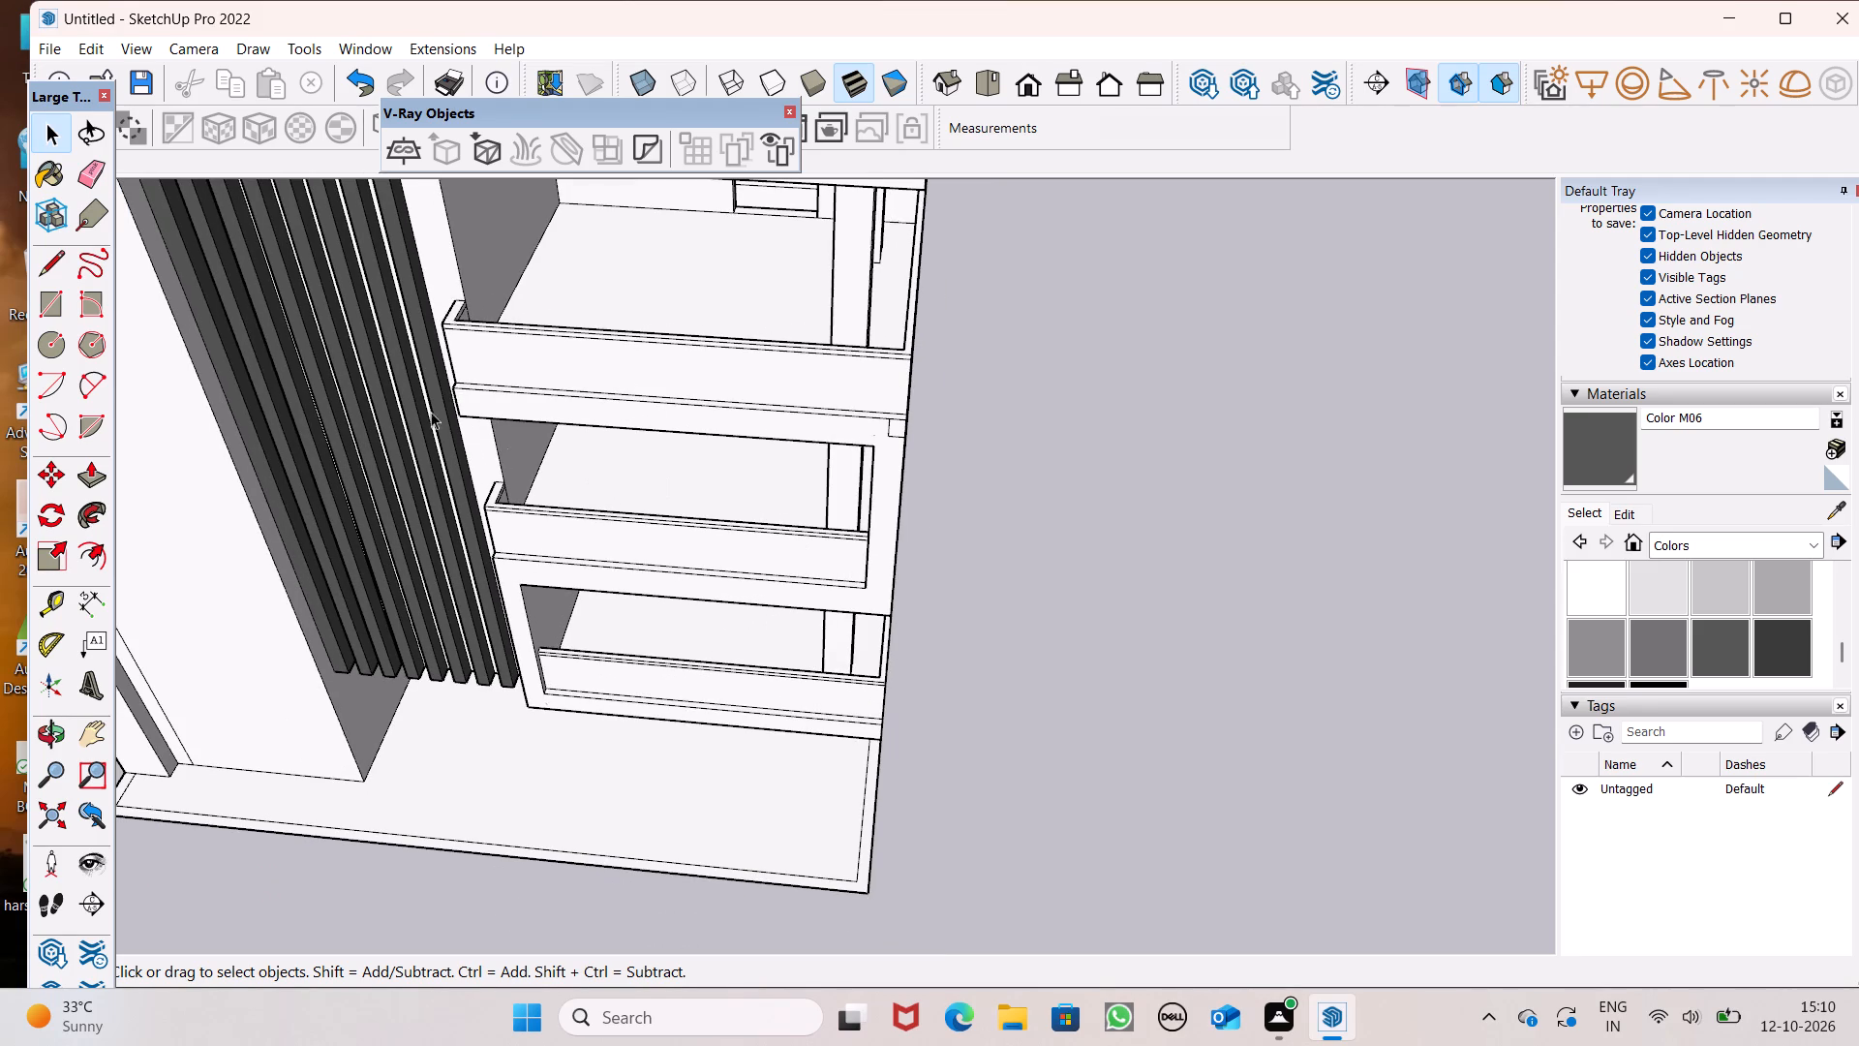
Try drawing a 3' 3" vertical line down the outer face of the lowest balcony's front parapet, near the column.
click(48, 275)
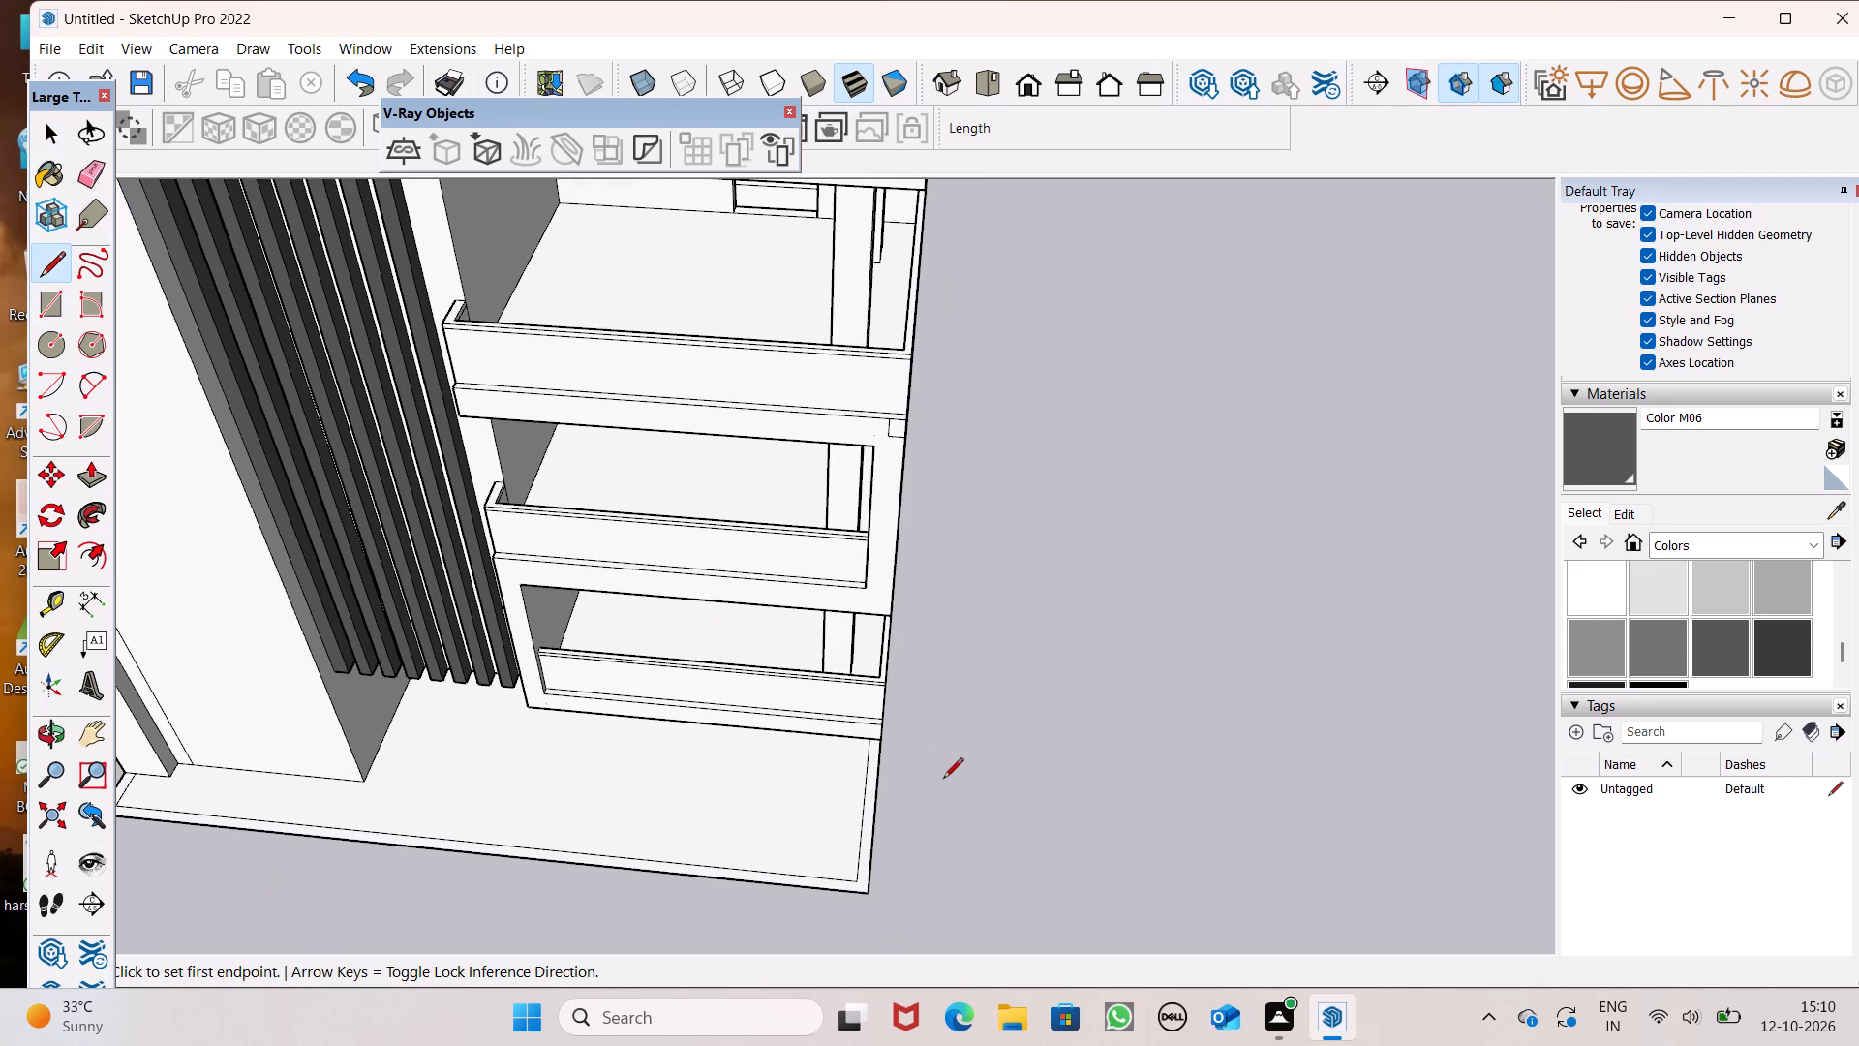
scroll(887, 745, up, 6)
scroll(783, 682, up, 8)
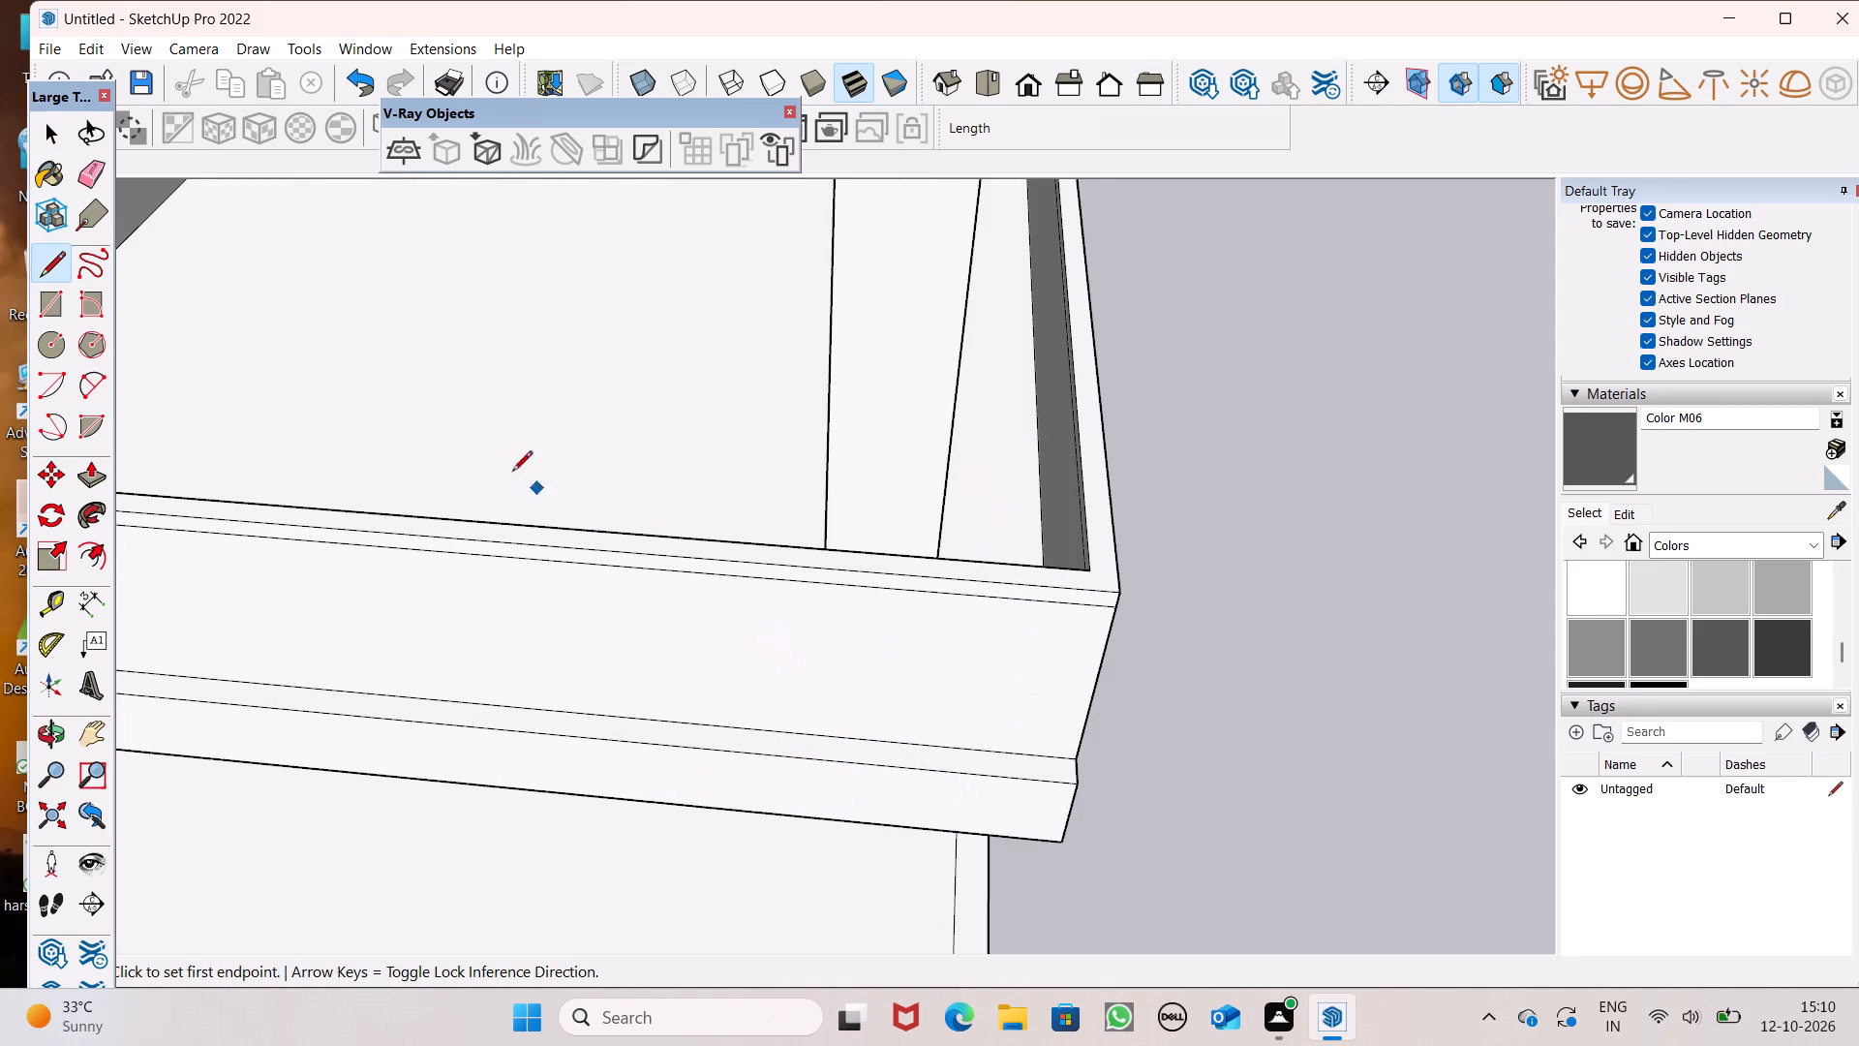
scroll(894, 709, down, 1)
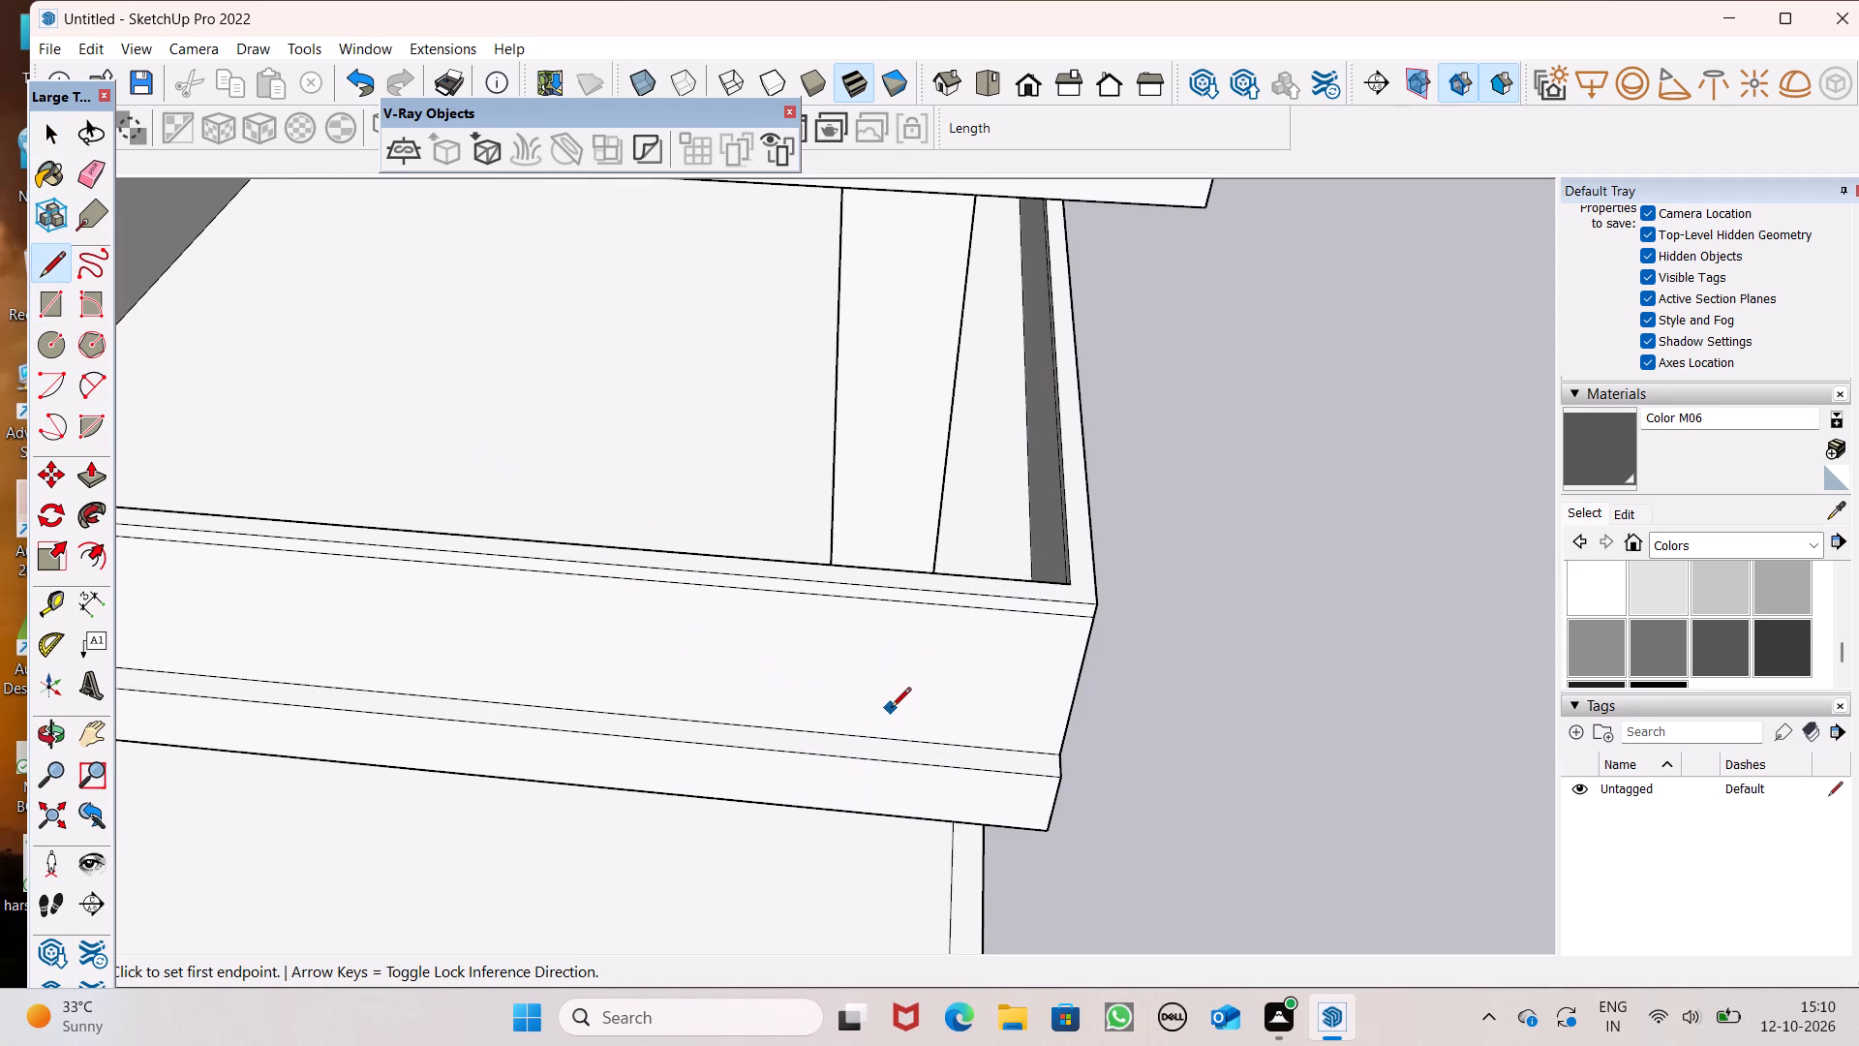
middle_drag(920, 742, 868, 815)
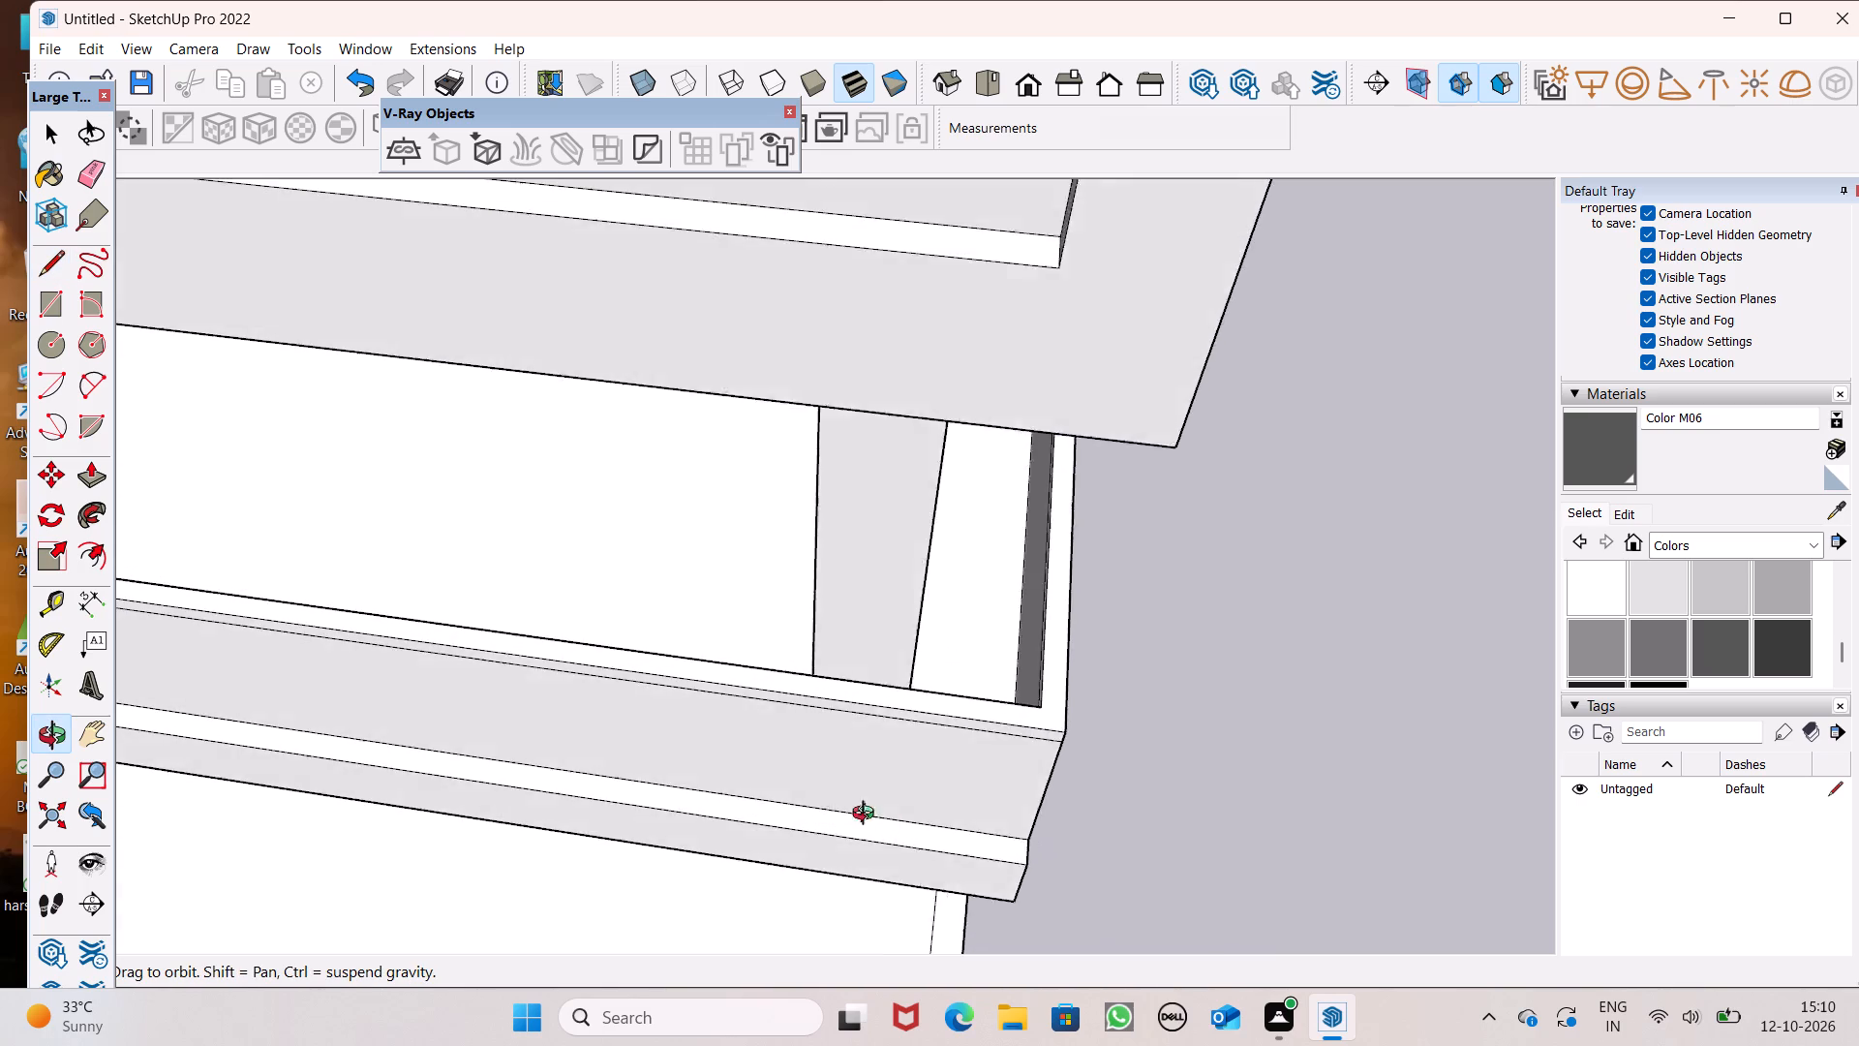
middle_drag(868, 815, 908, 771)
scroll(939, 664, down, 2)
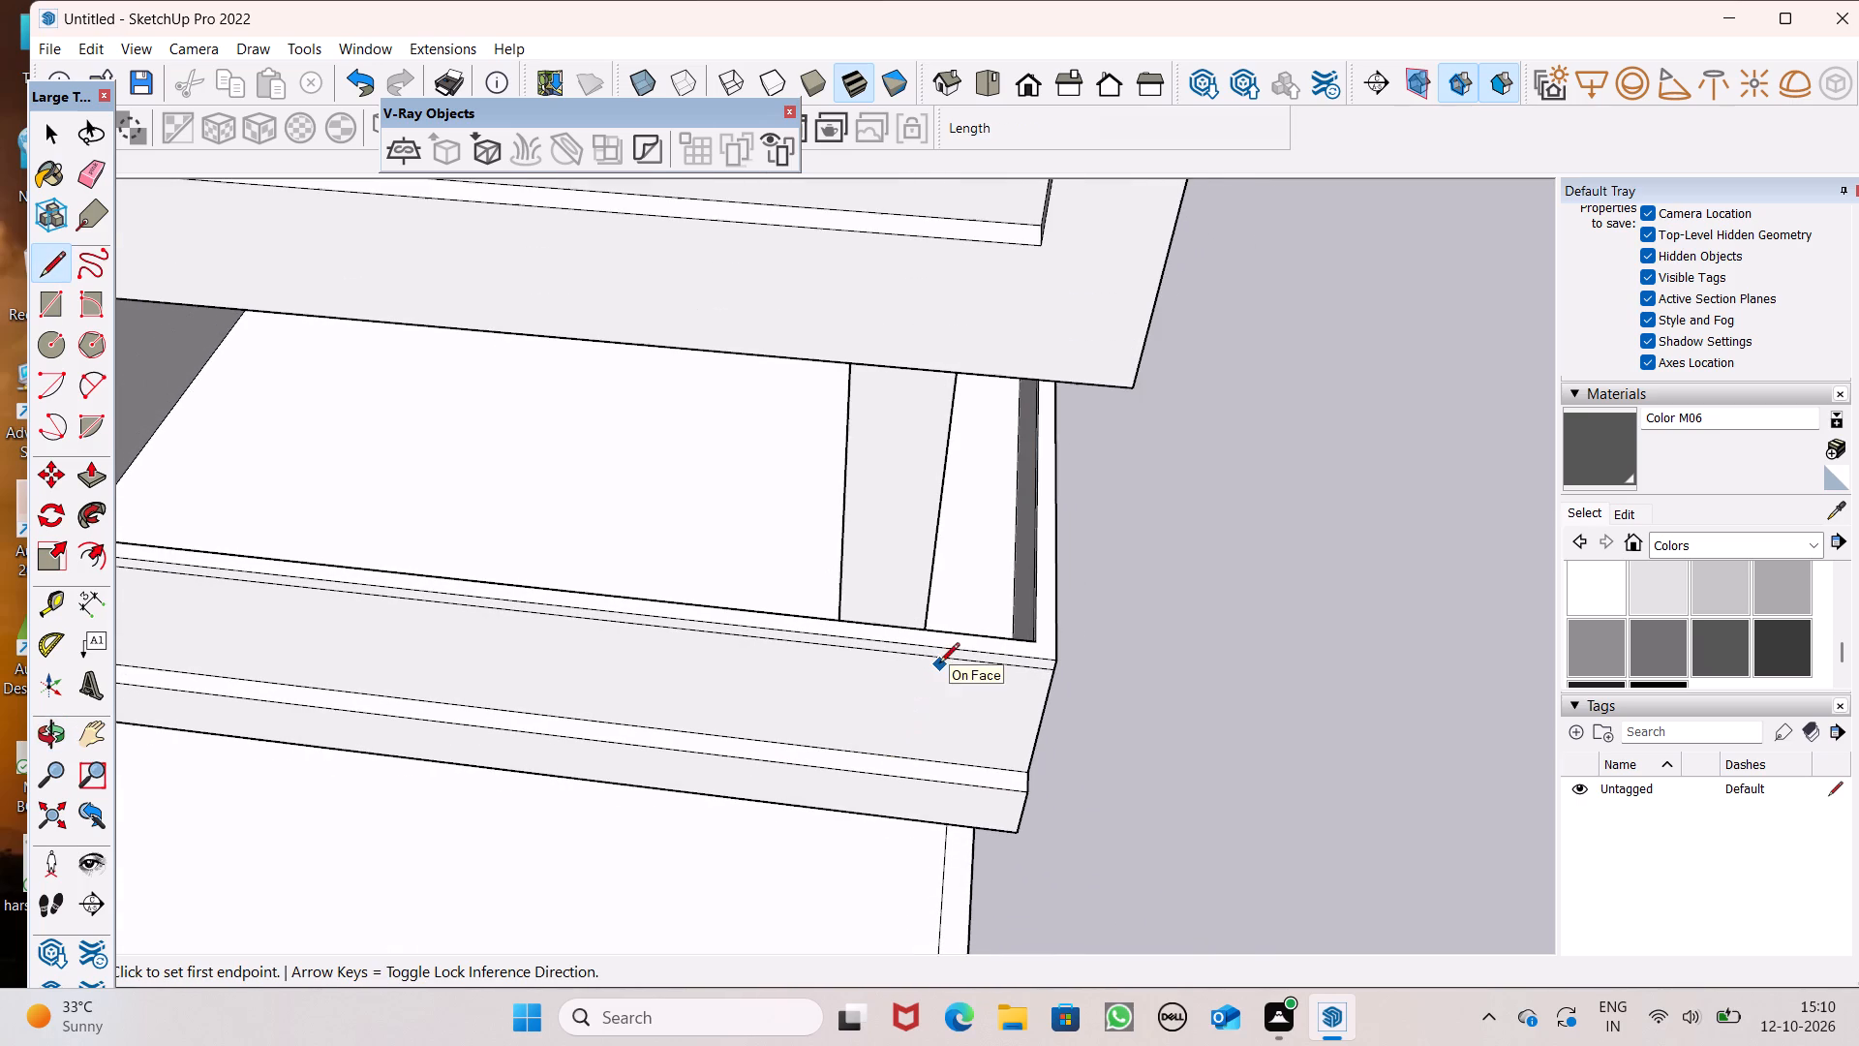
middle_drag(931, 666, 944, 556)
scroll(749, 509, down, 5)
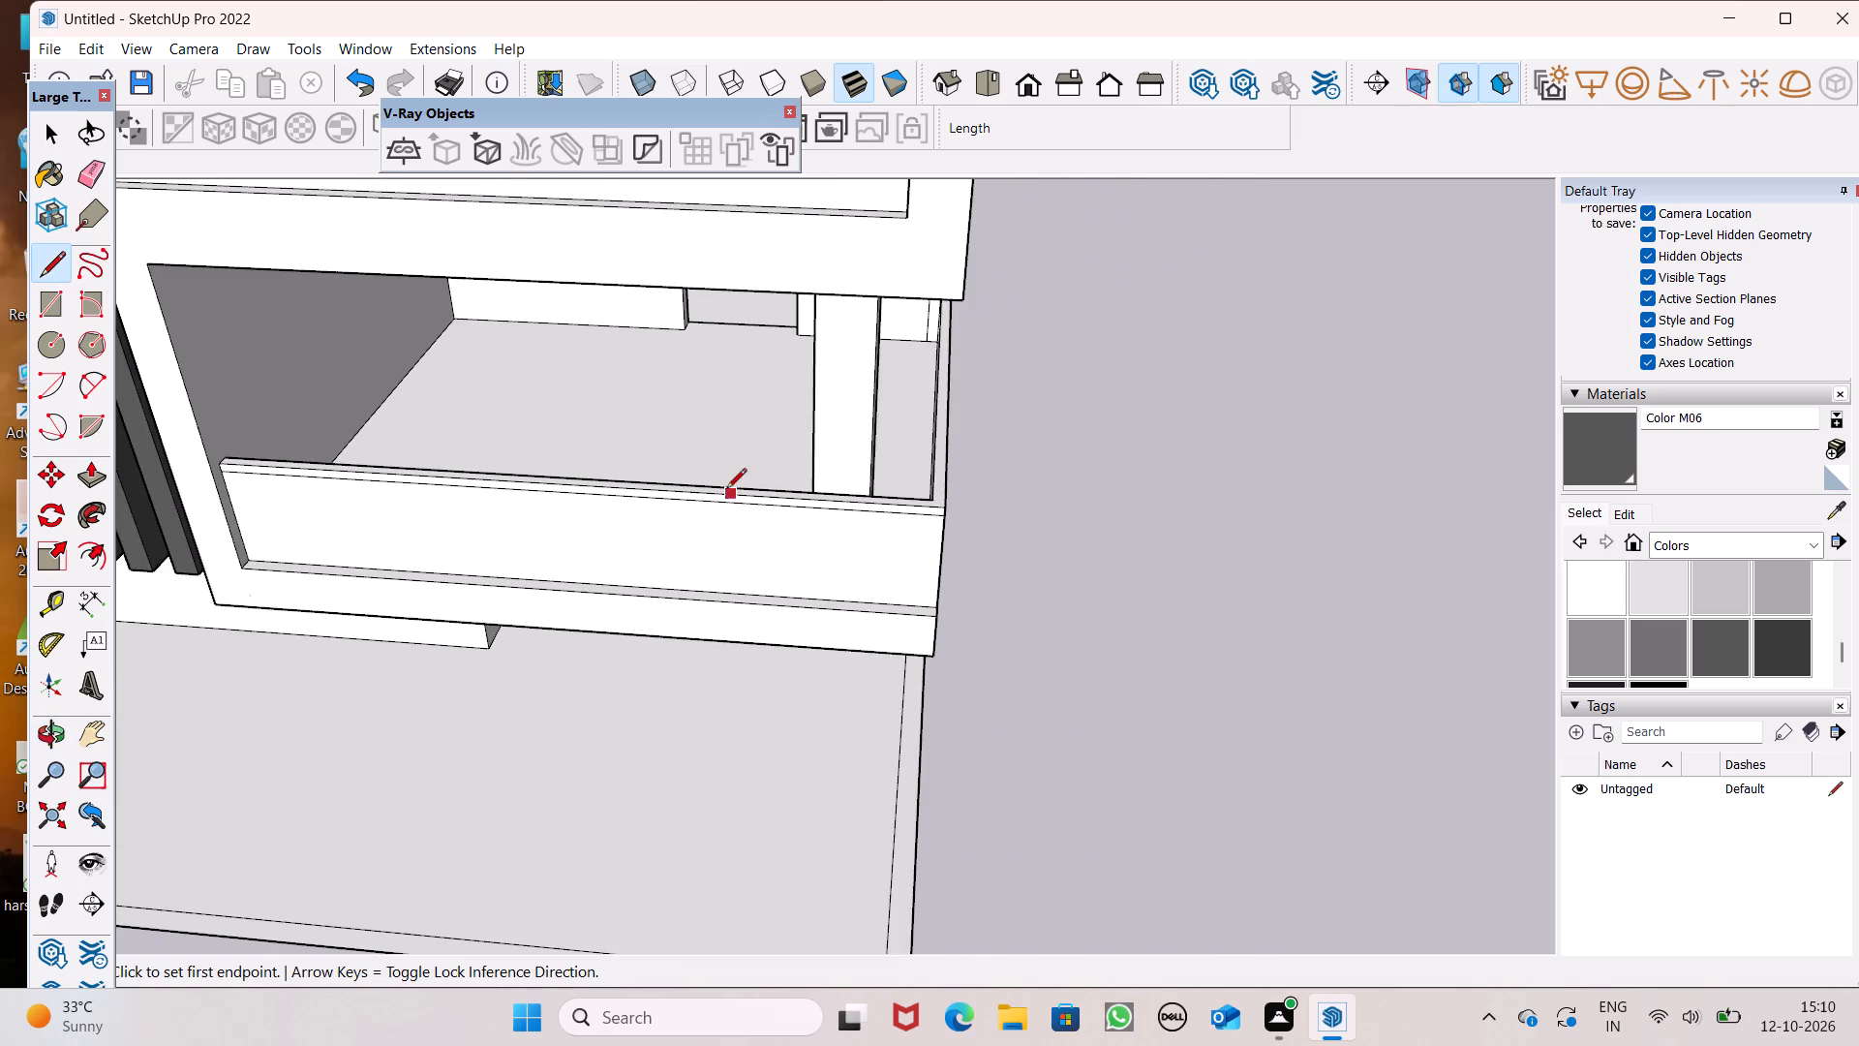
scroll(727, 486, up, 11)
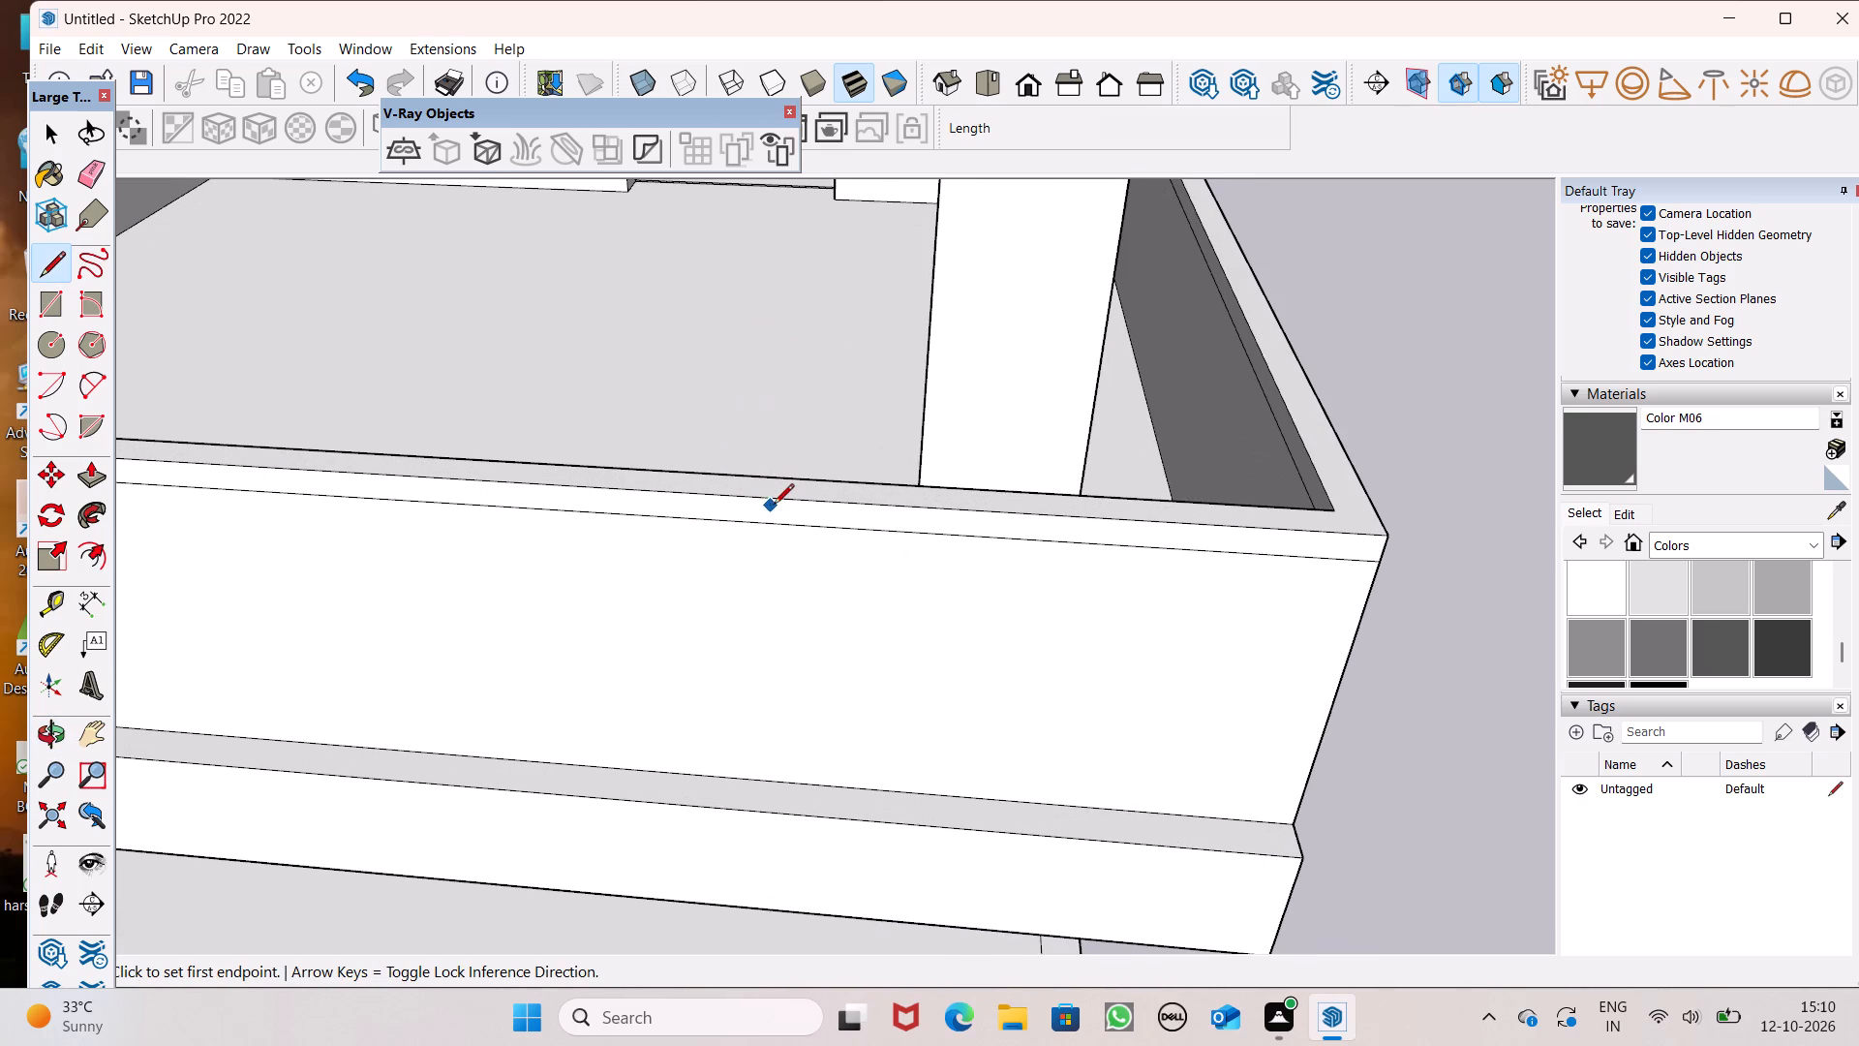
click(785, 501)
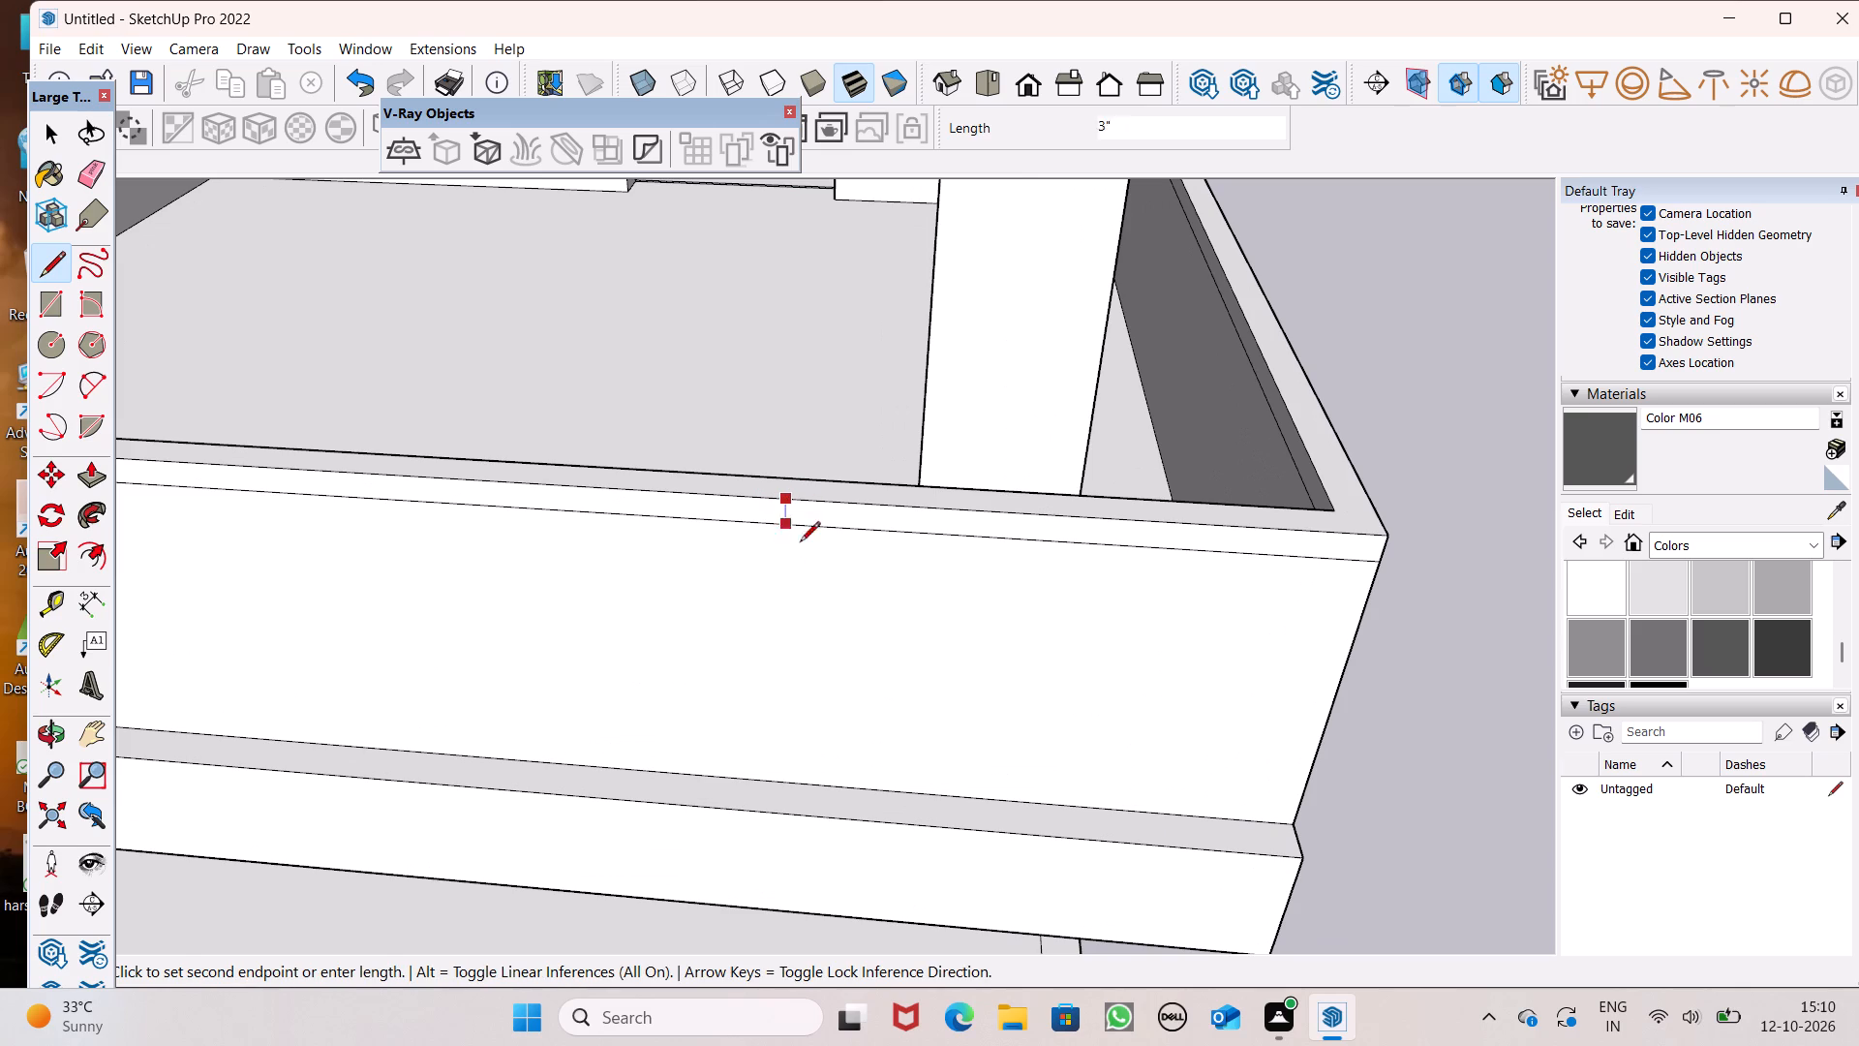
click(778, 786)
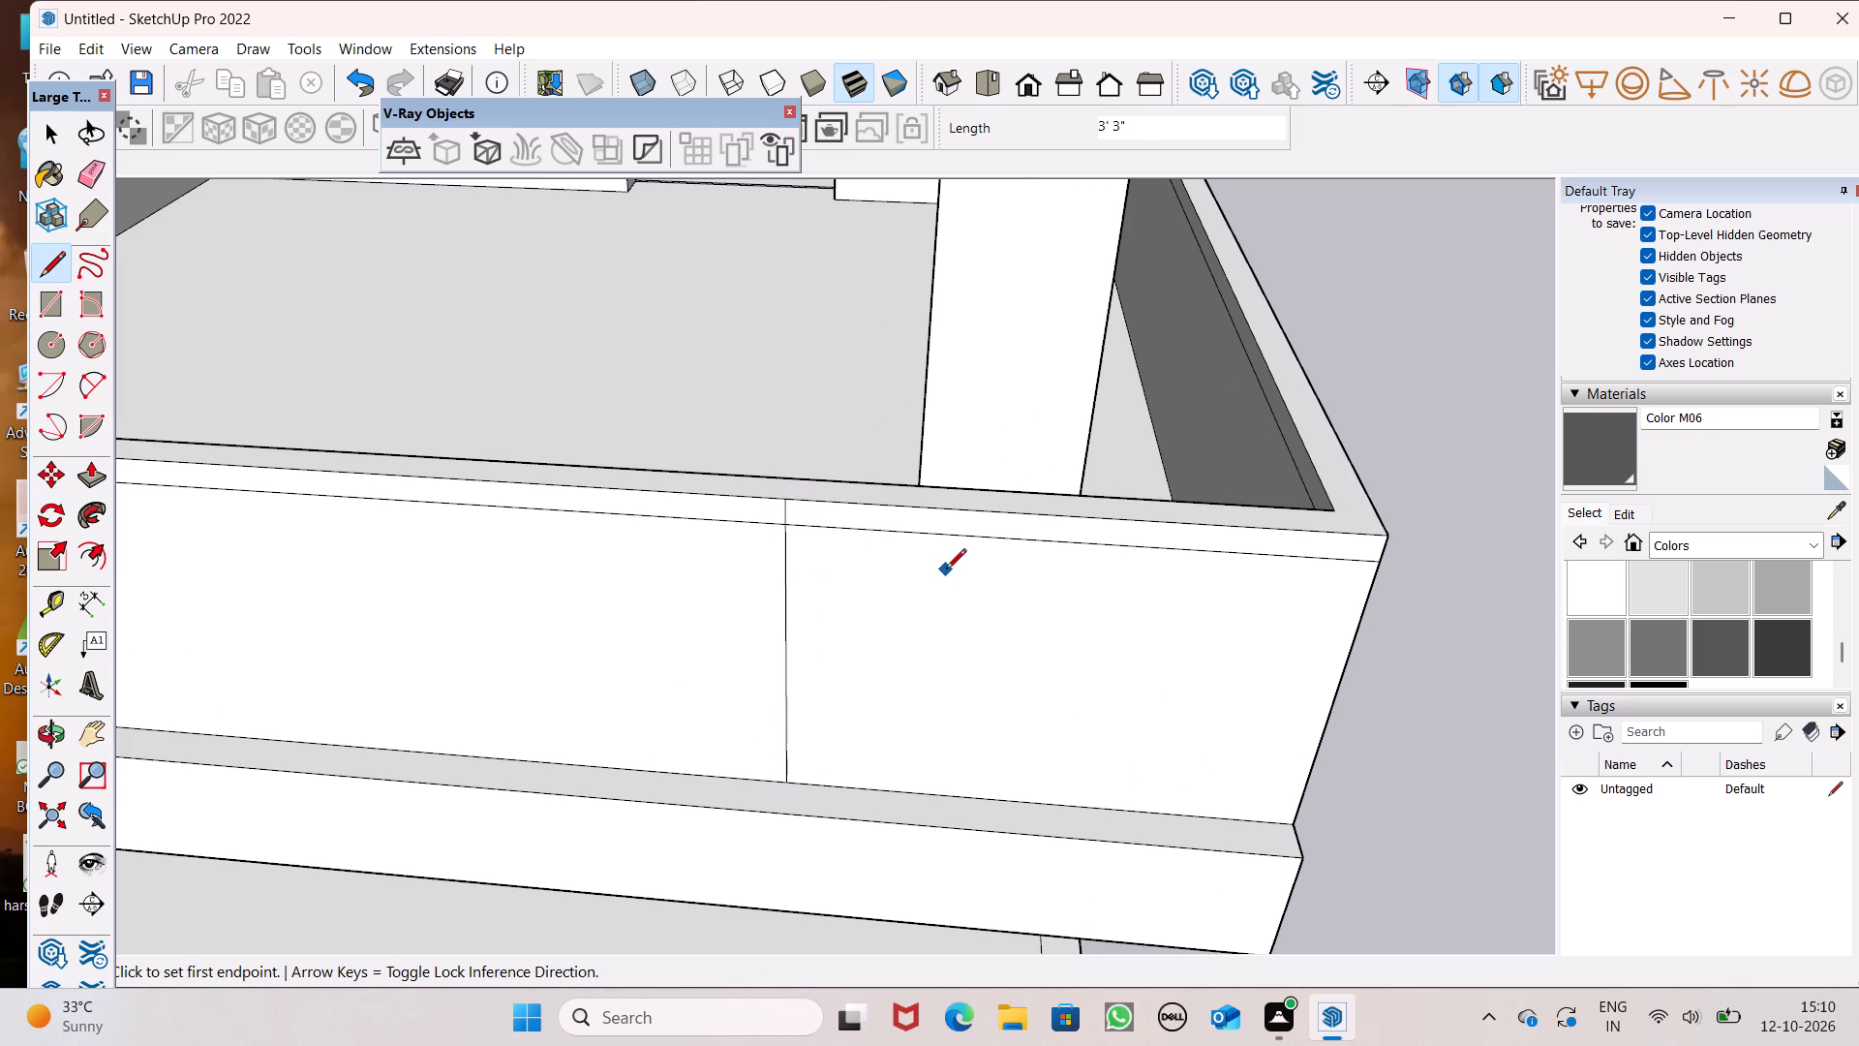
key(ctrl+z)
Draw a full-height vertical line down the lowest balcony's front parapet near the column and continue it 4" across the parapet's top.
click(781, 498)
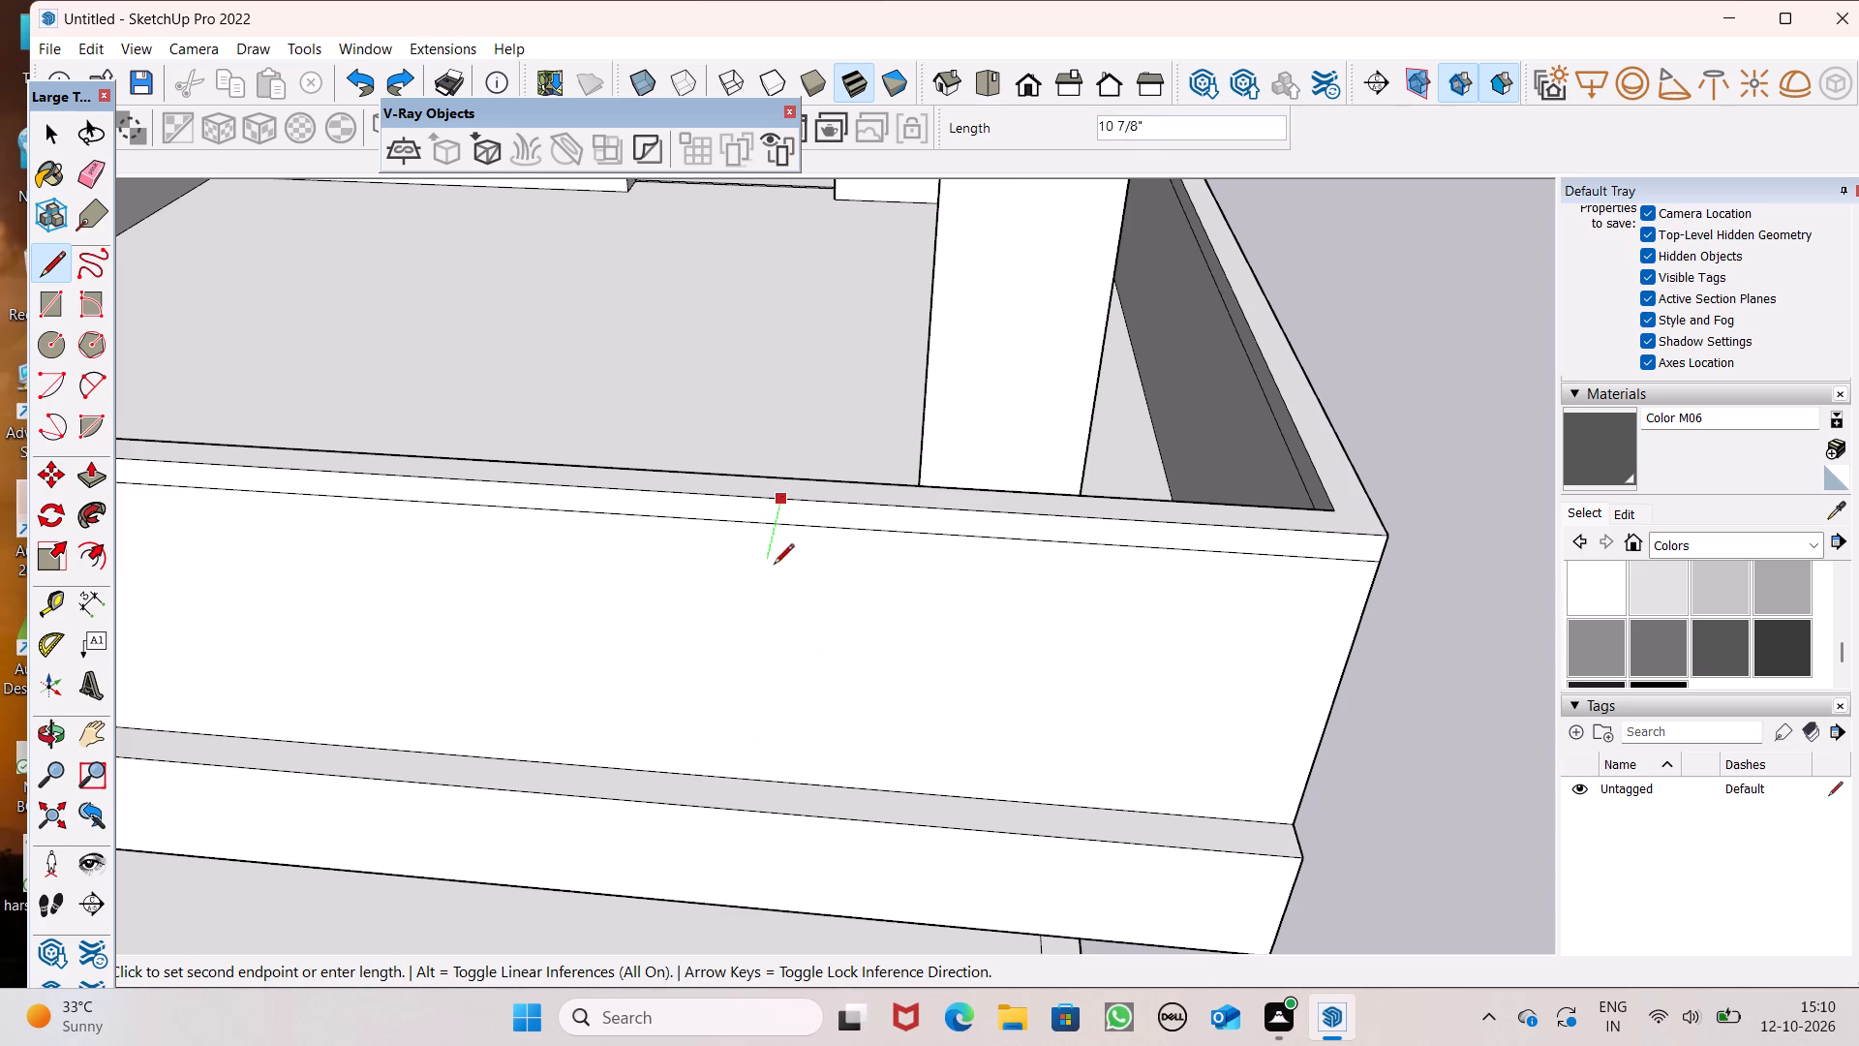
click(780, 780)
scroll(836, 471, up, 4)
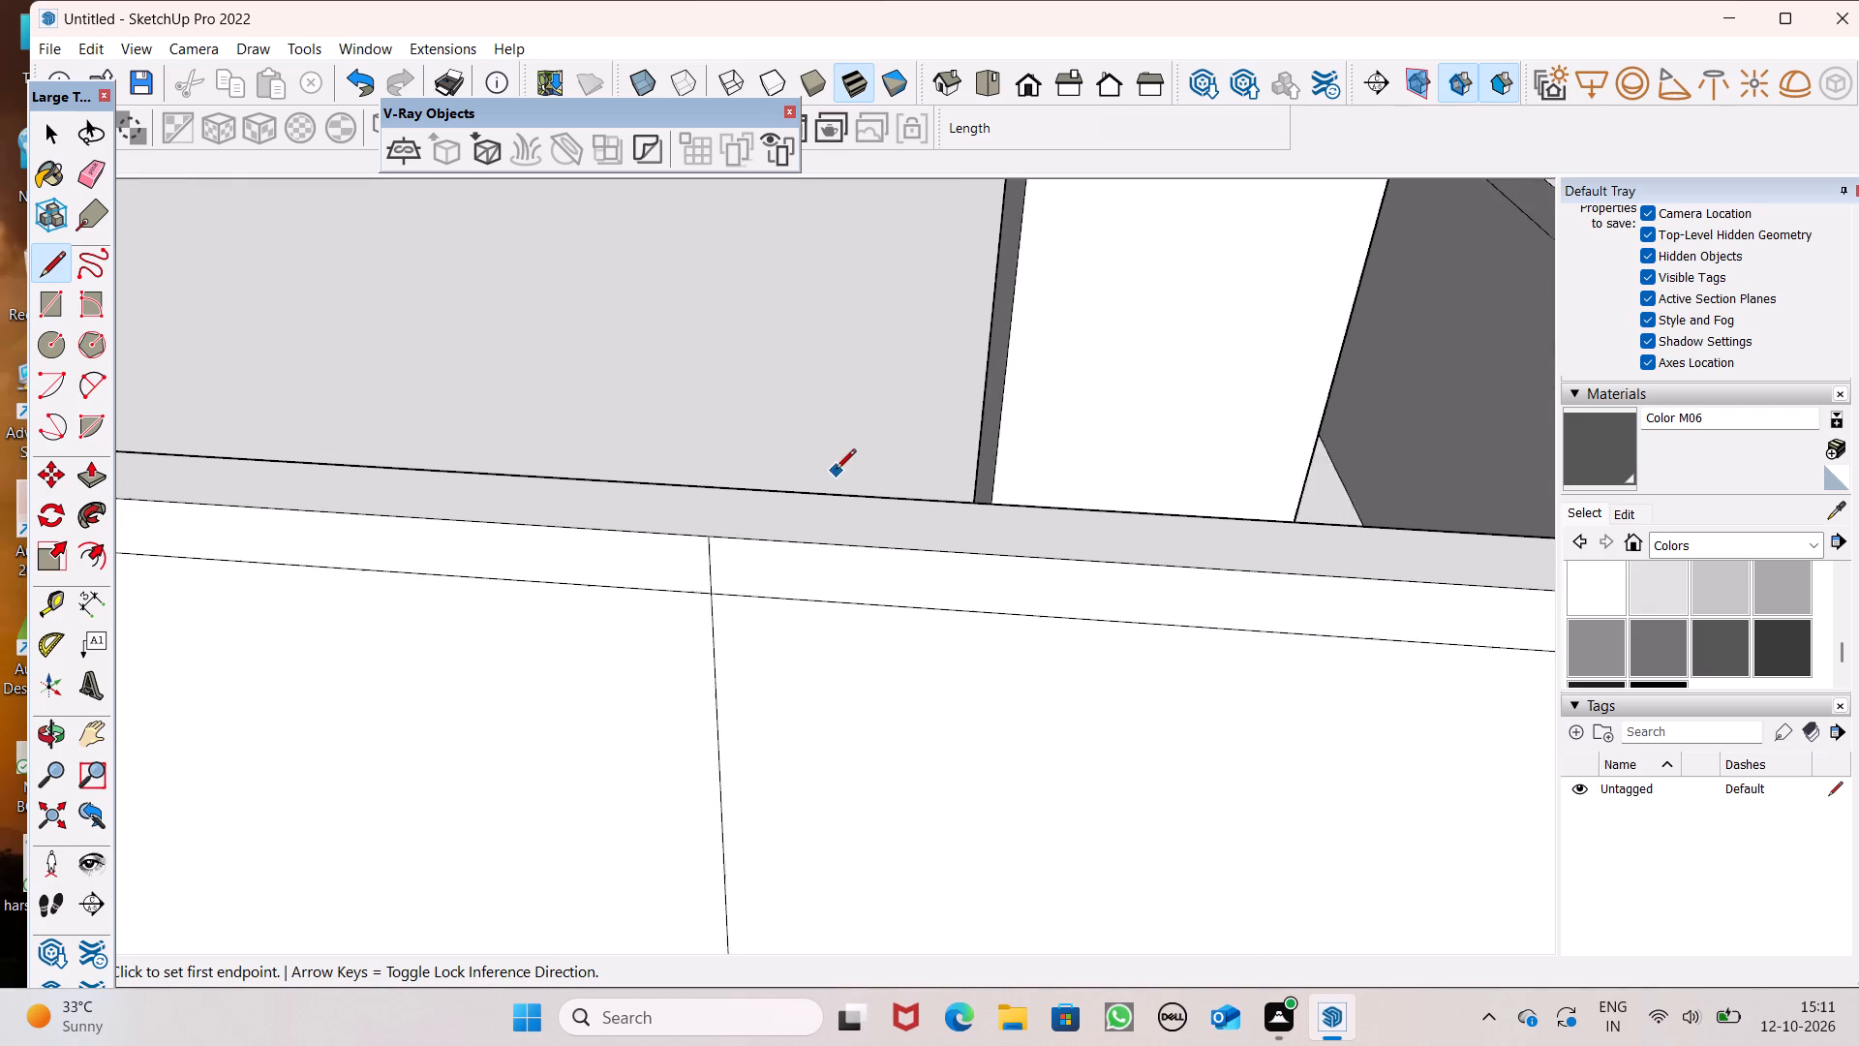
scroll(836, 471, up, 1)
drag(667, 566, 667, 555)
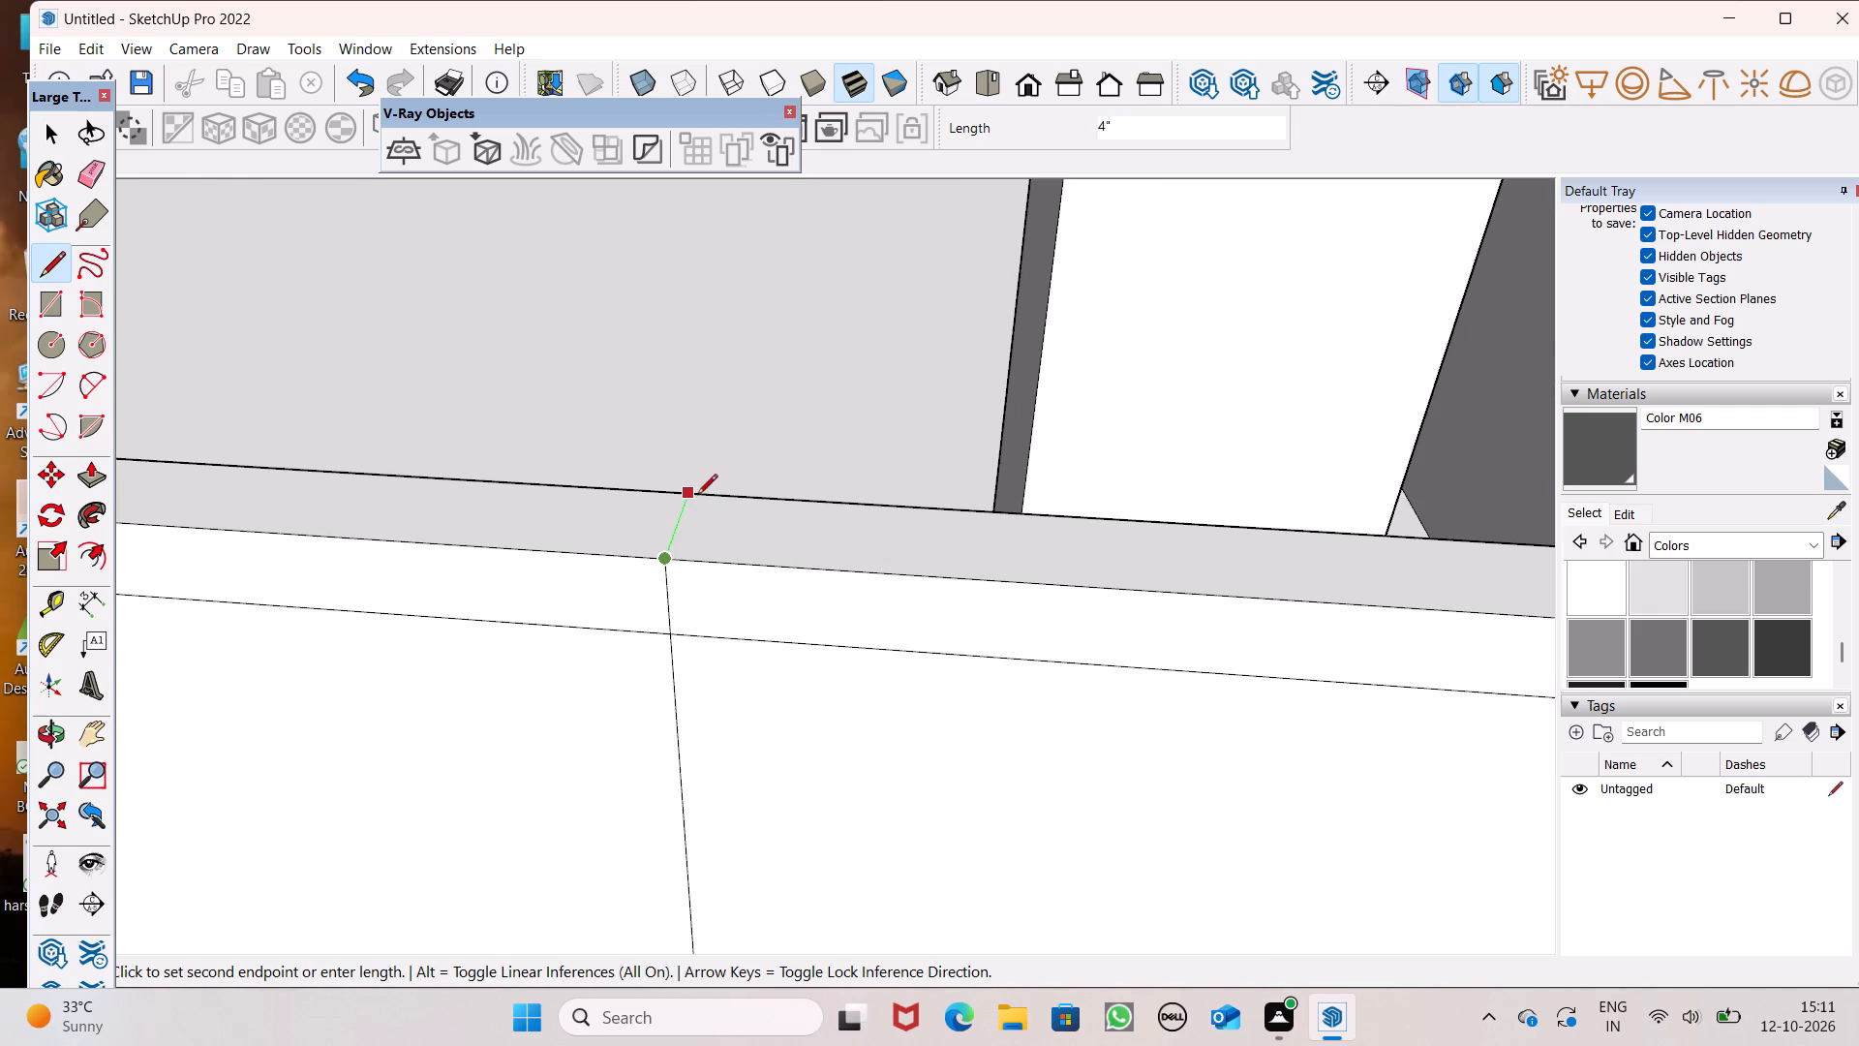
click(697, 492)
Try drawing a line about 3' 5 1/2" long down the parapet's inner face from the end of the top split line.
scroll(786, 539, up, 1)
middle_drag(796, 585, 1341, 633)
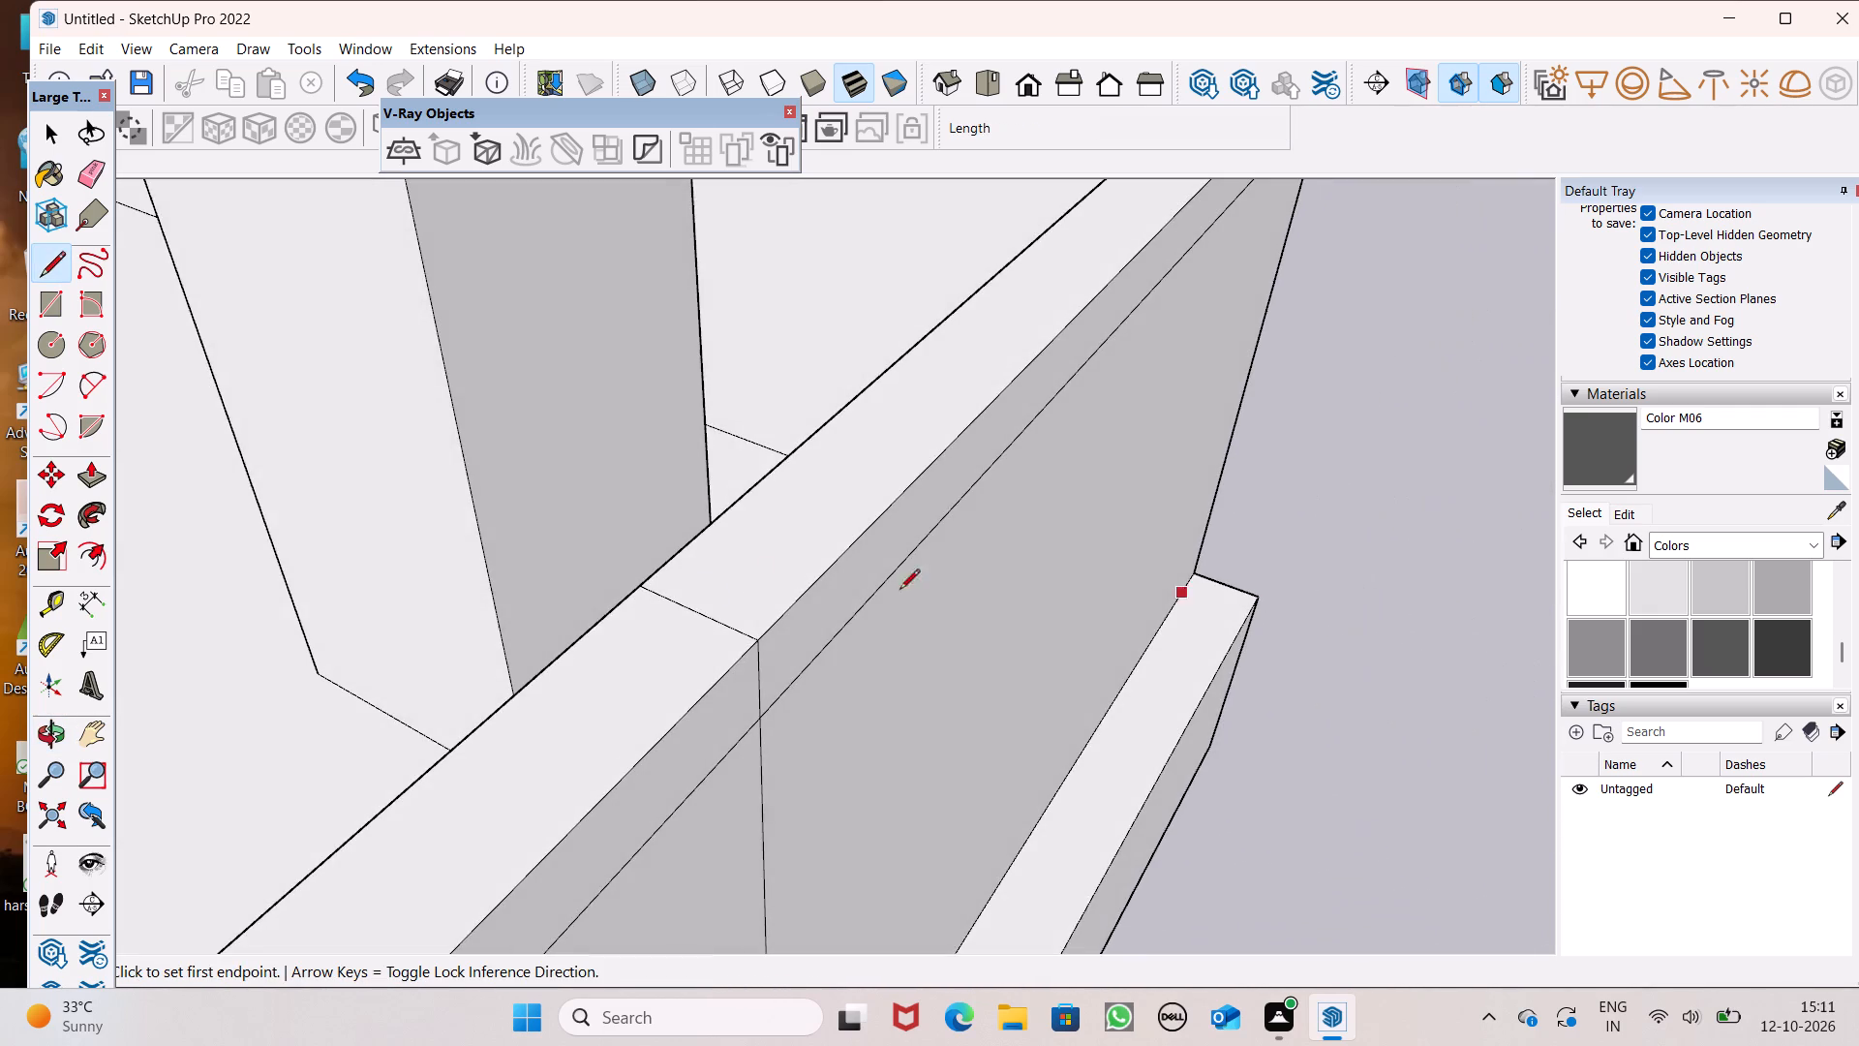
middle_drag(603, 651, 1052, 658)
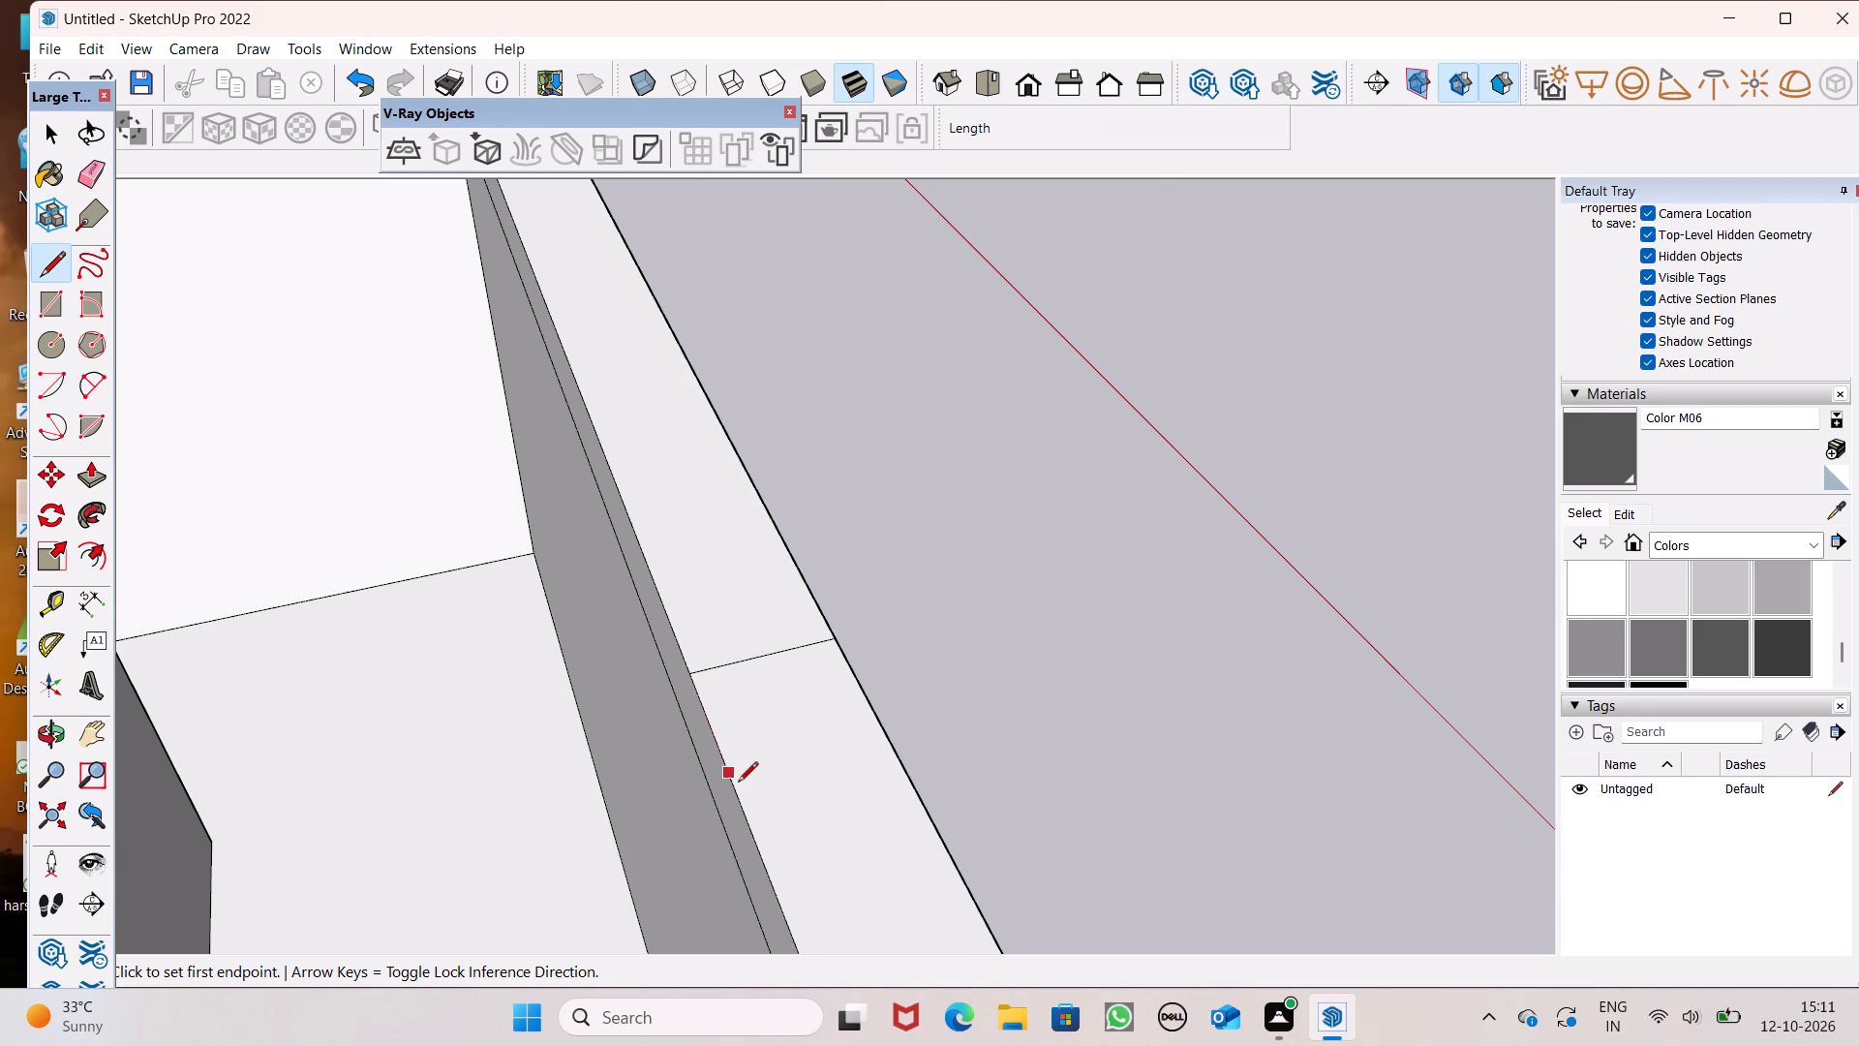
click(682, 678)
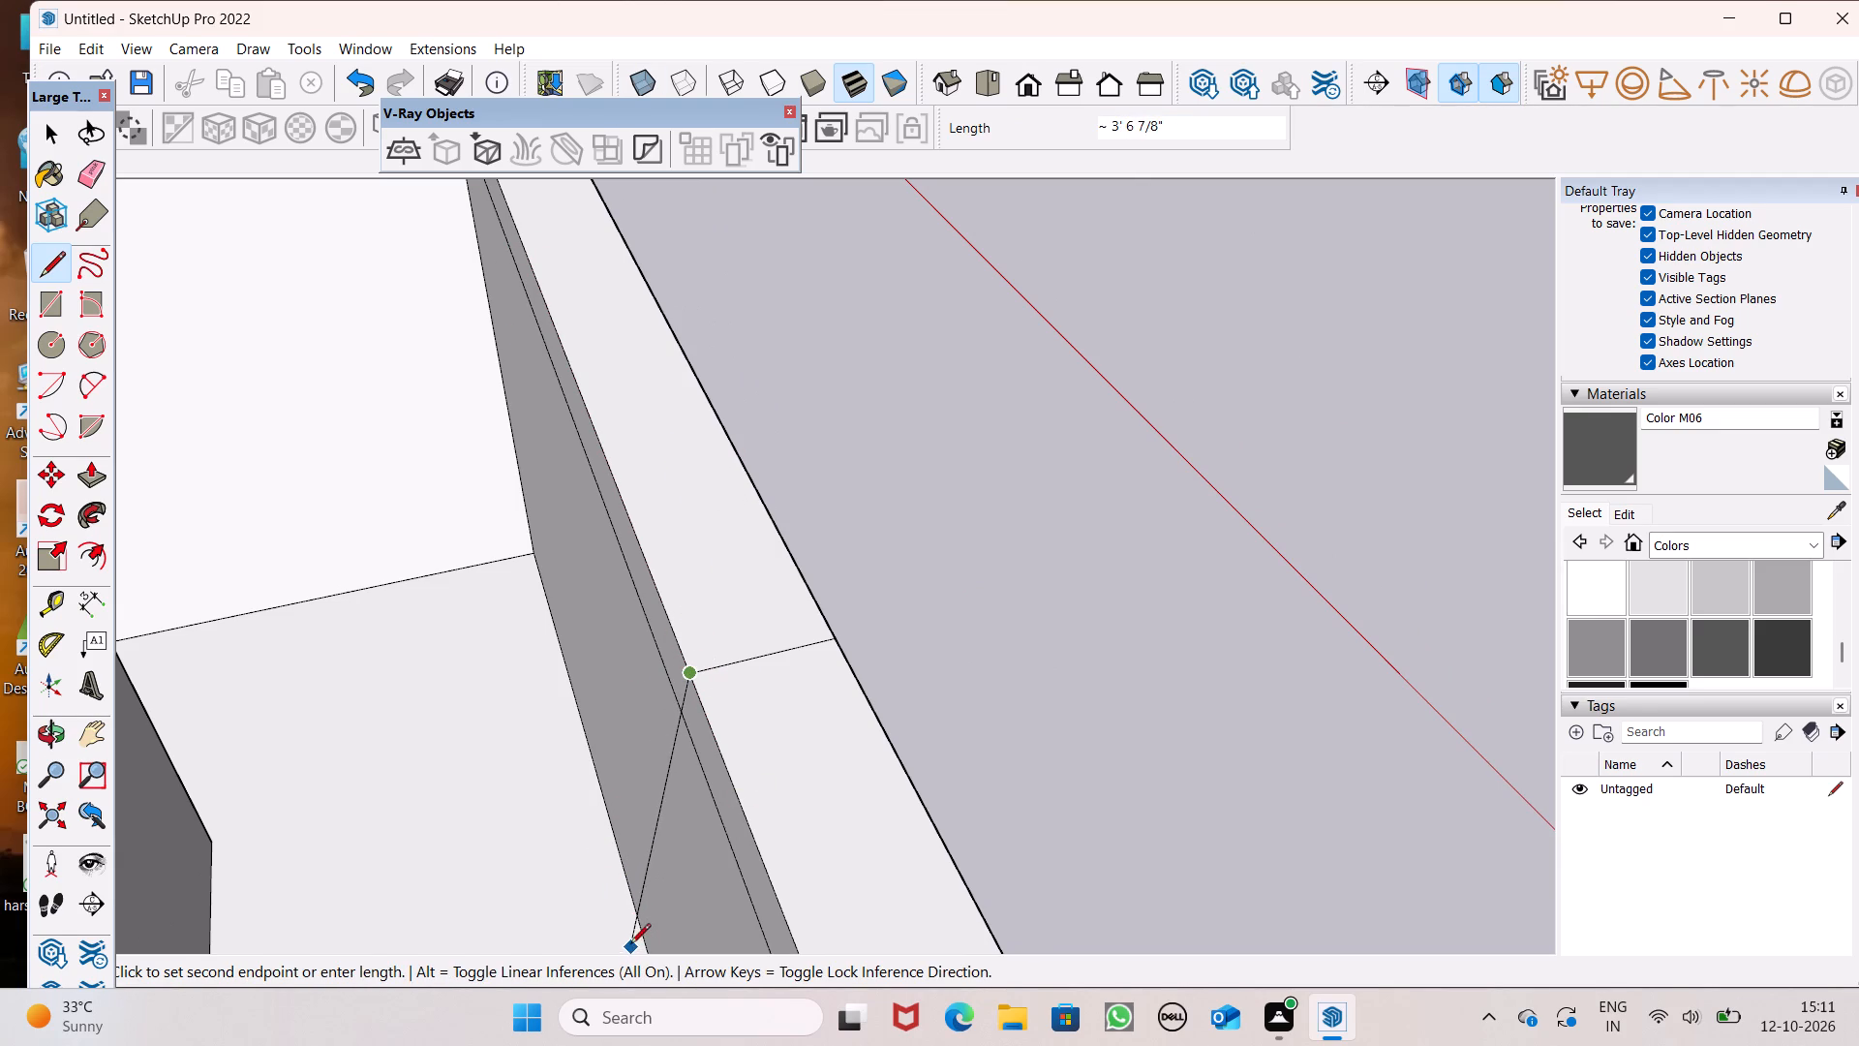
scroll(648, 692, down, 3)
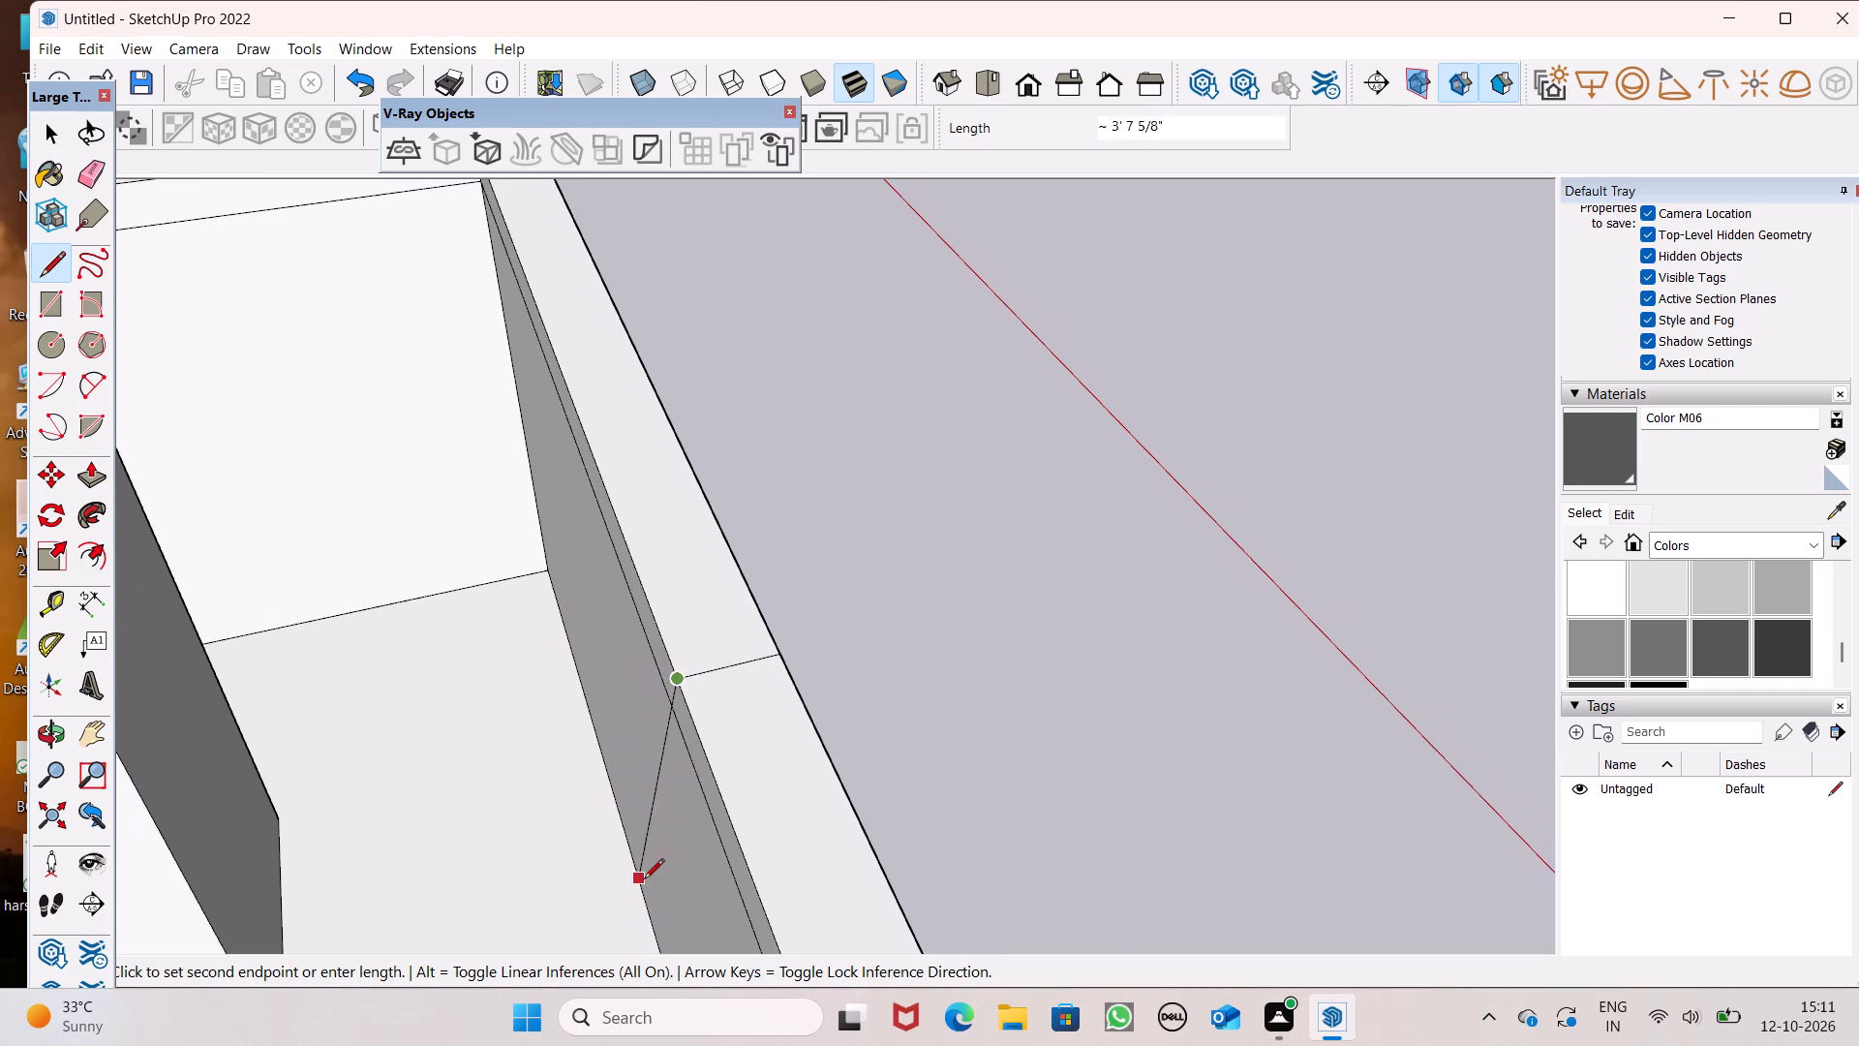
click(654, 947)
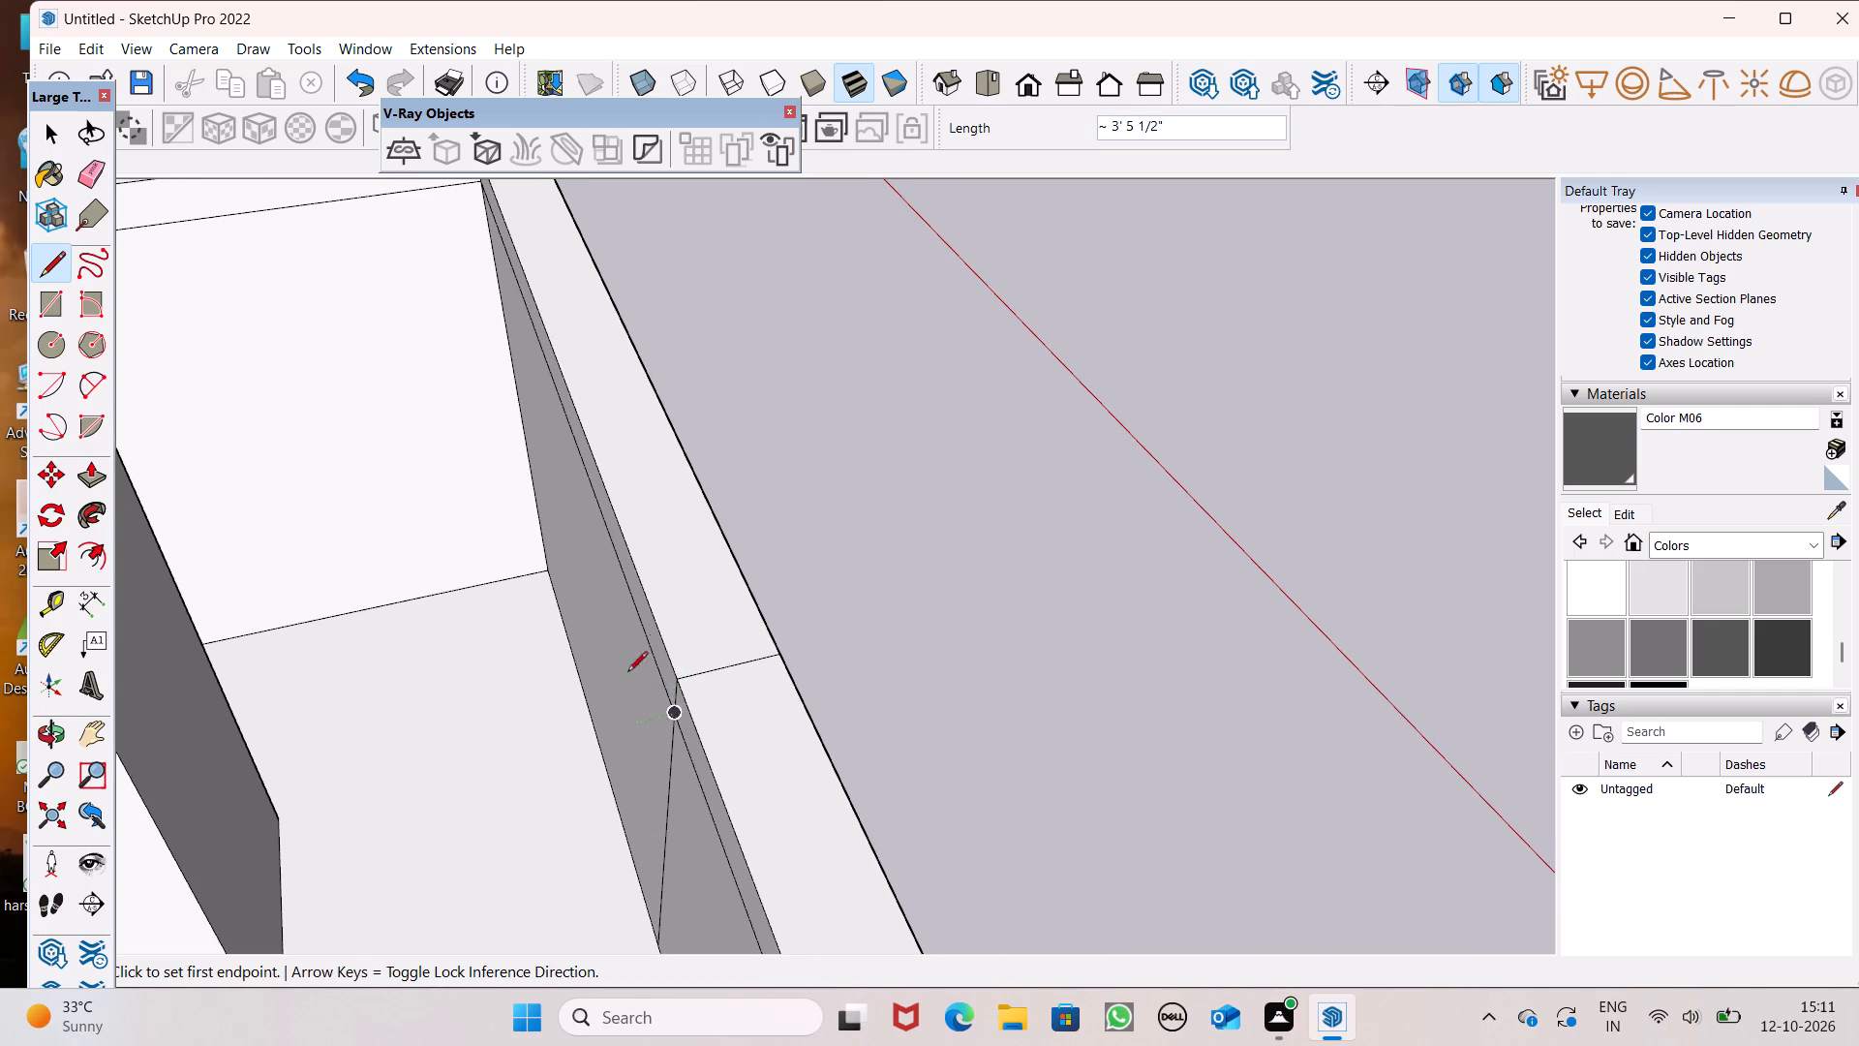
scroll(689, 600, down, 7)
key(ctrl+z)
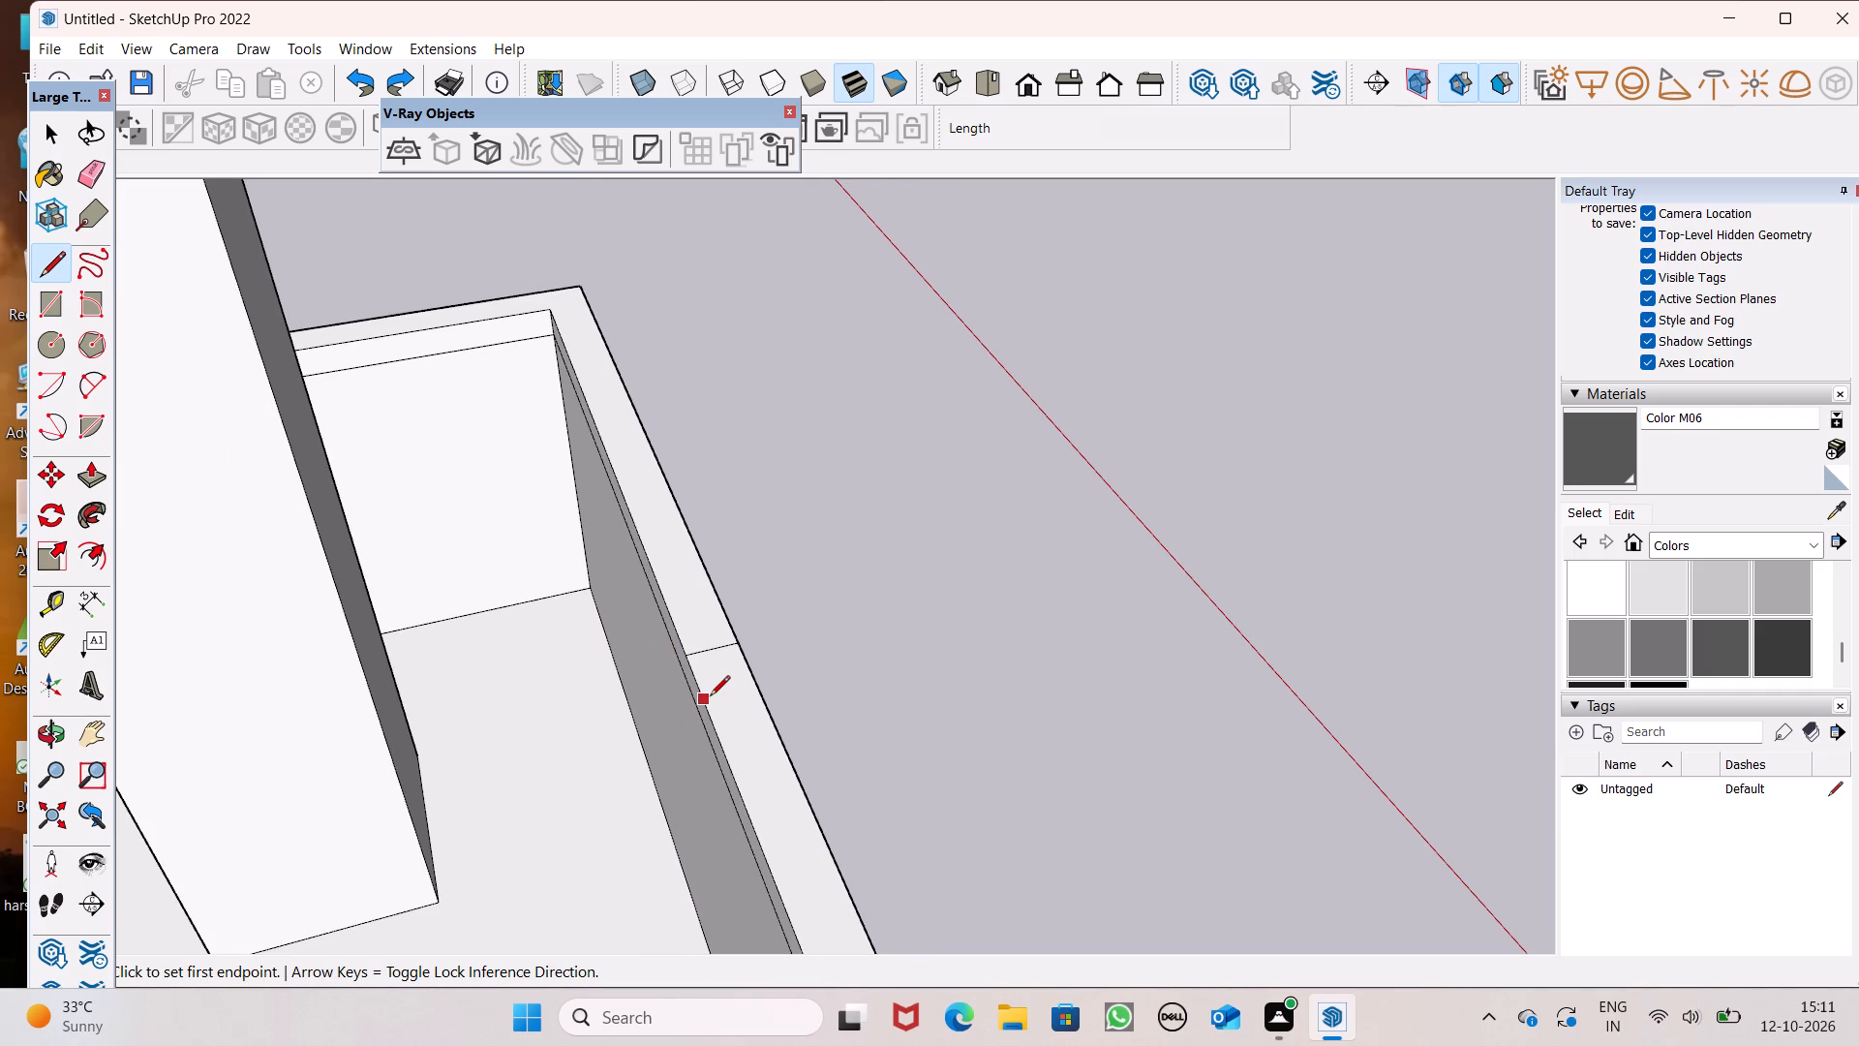
Draw a 3' 3" vertical line down the lowest balcony parapet's inner face, from the top split line's inner end to the floor.
click(686, 654)
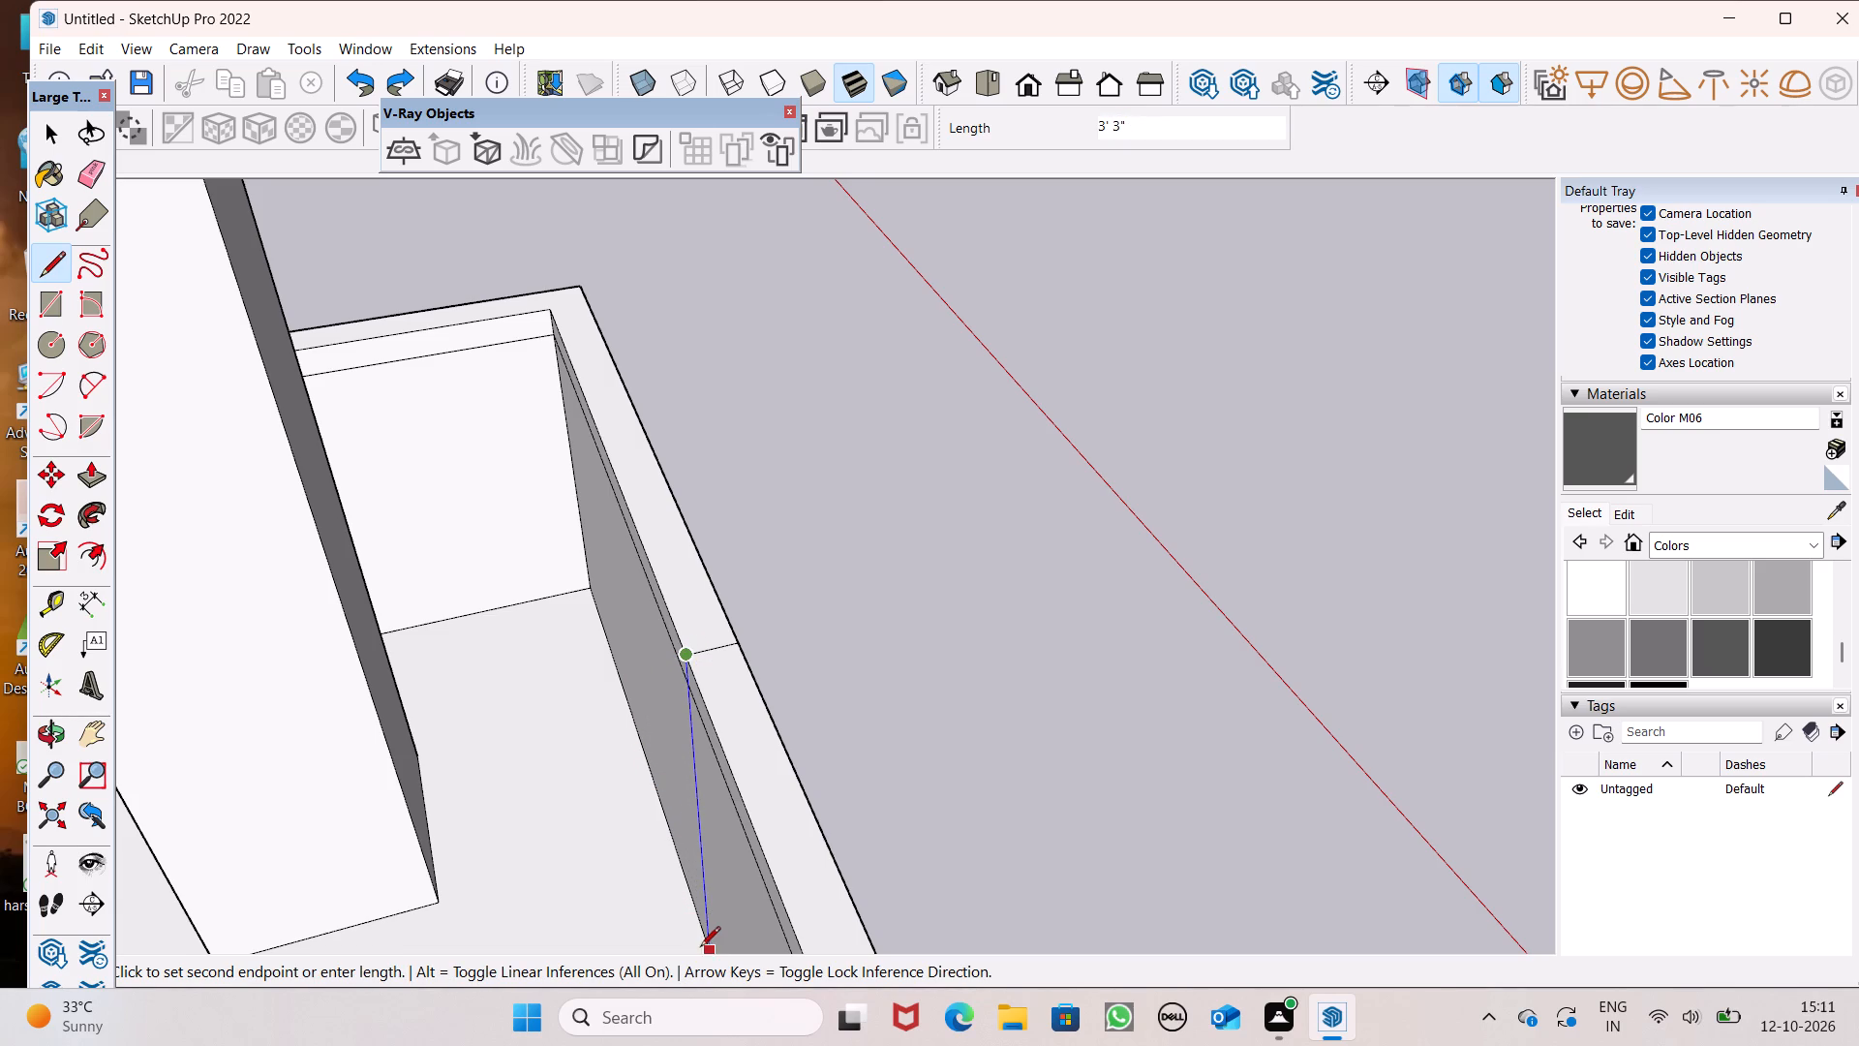
scroll(663, 803, down, 6)
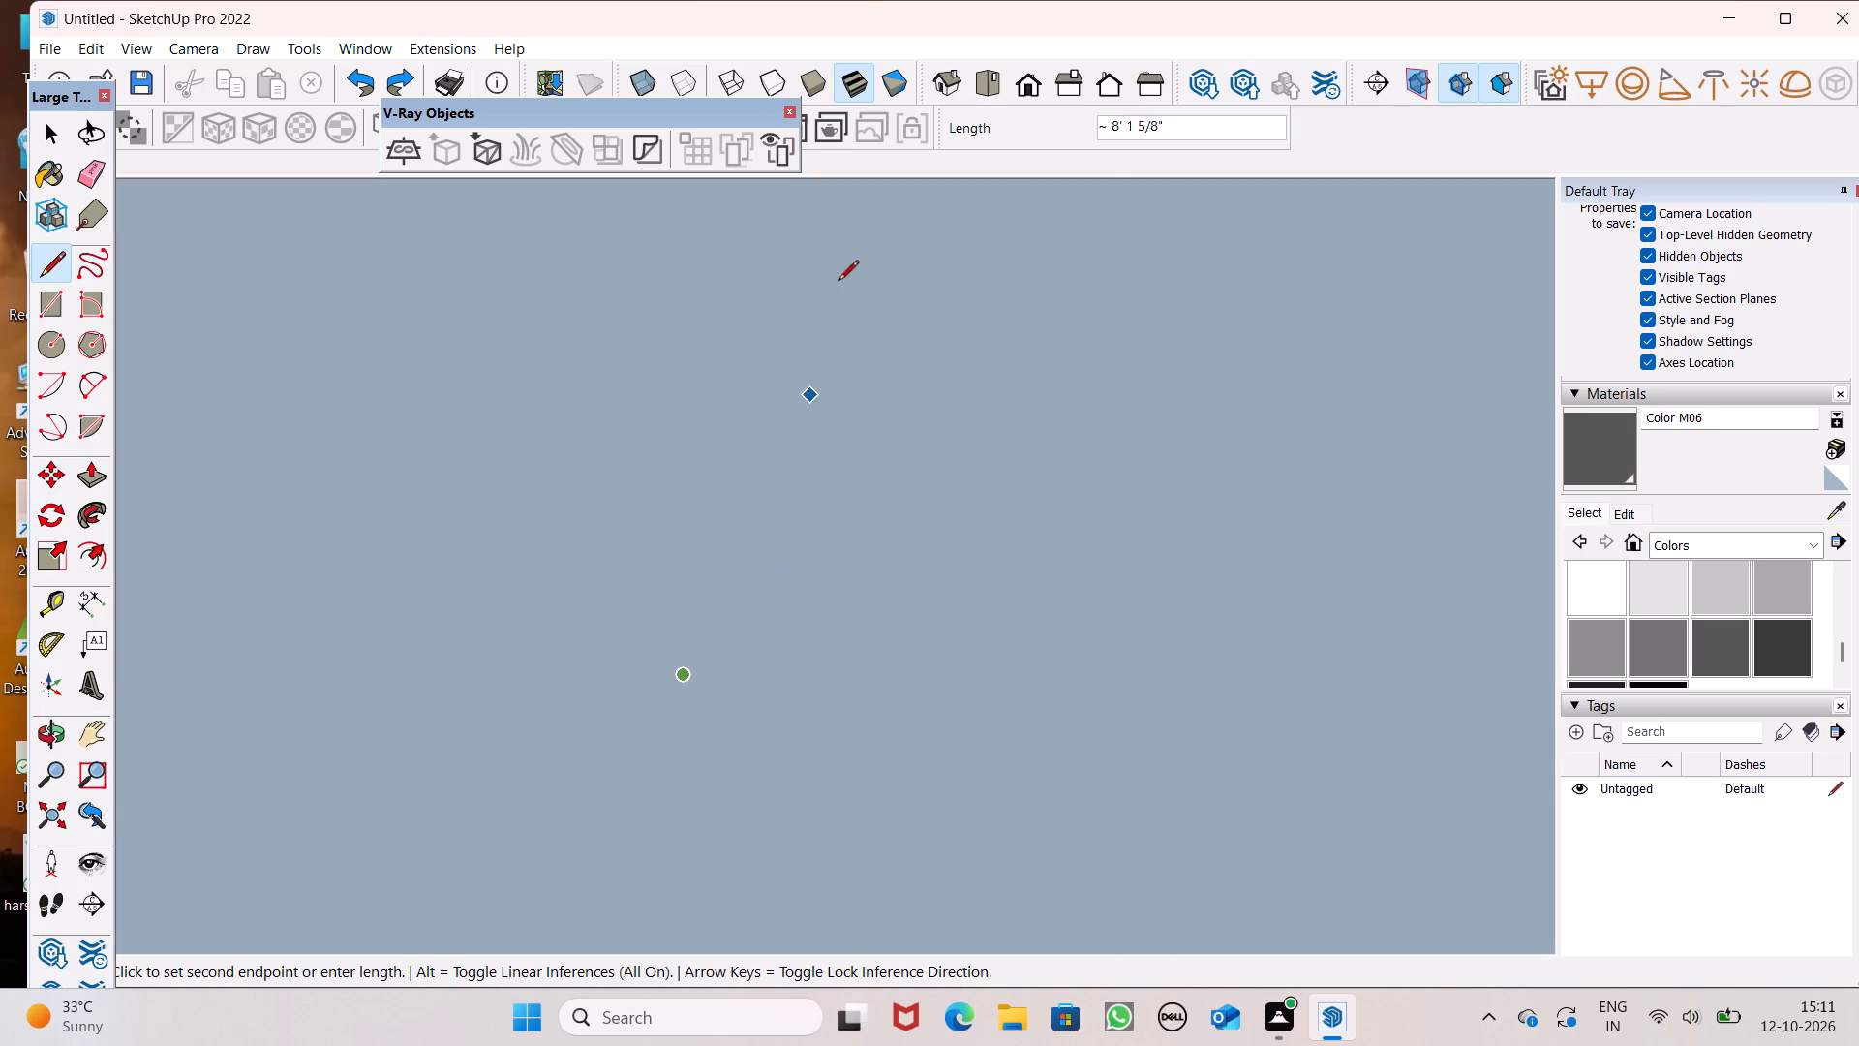
click(949, 89)
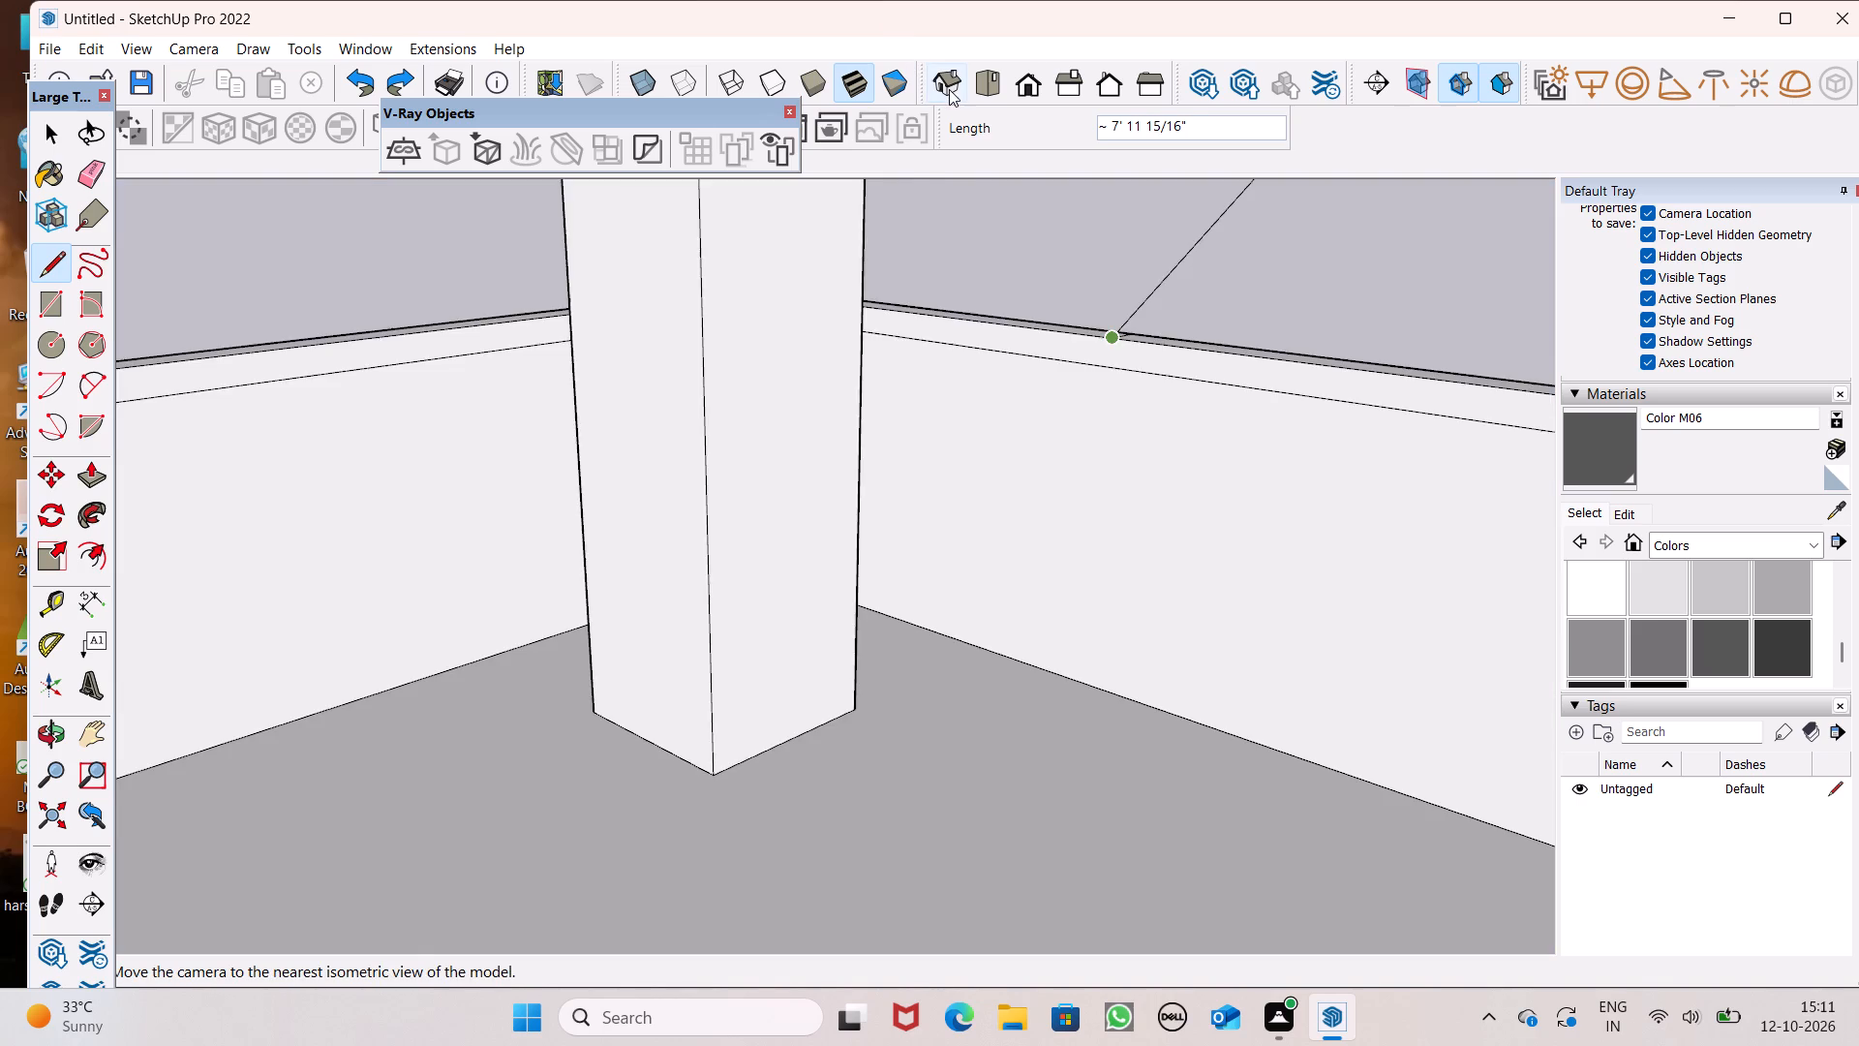
scroll(952, 103, down, 5)
click(1073, 614)
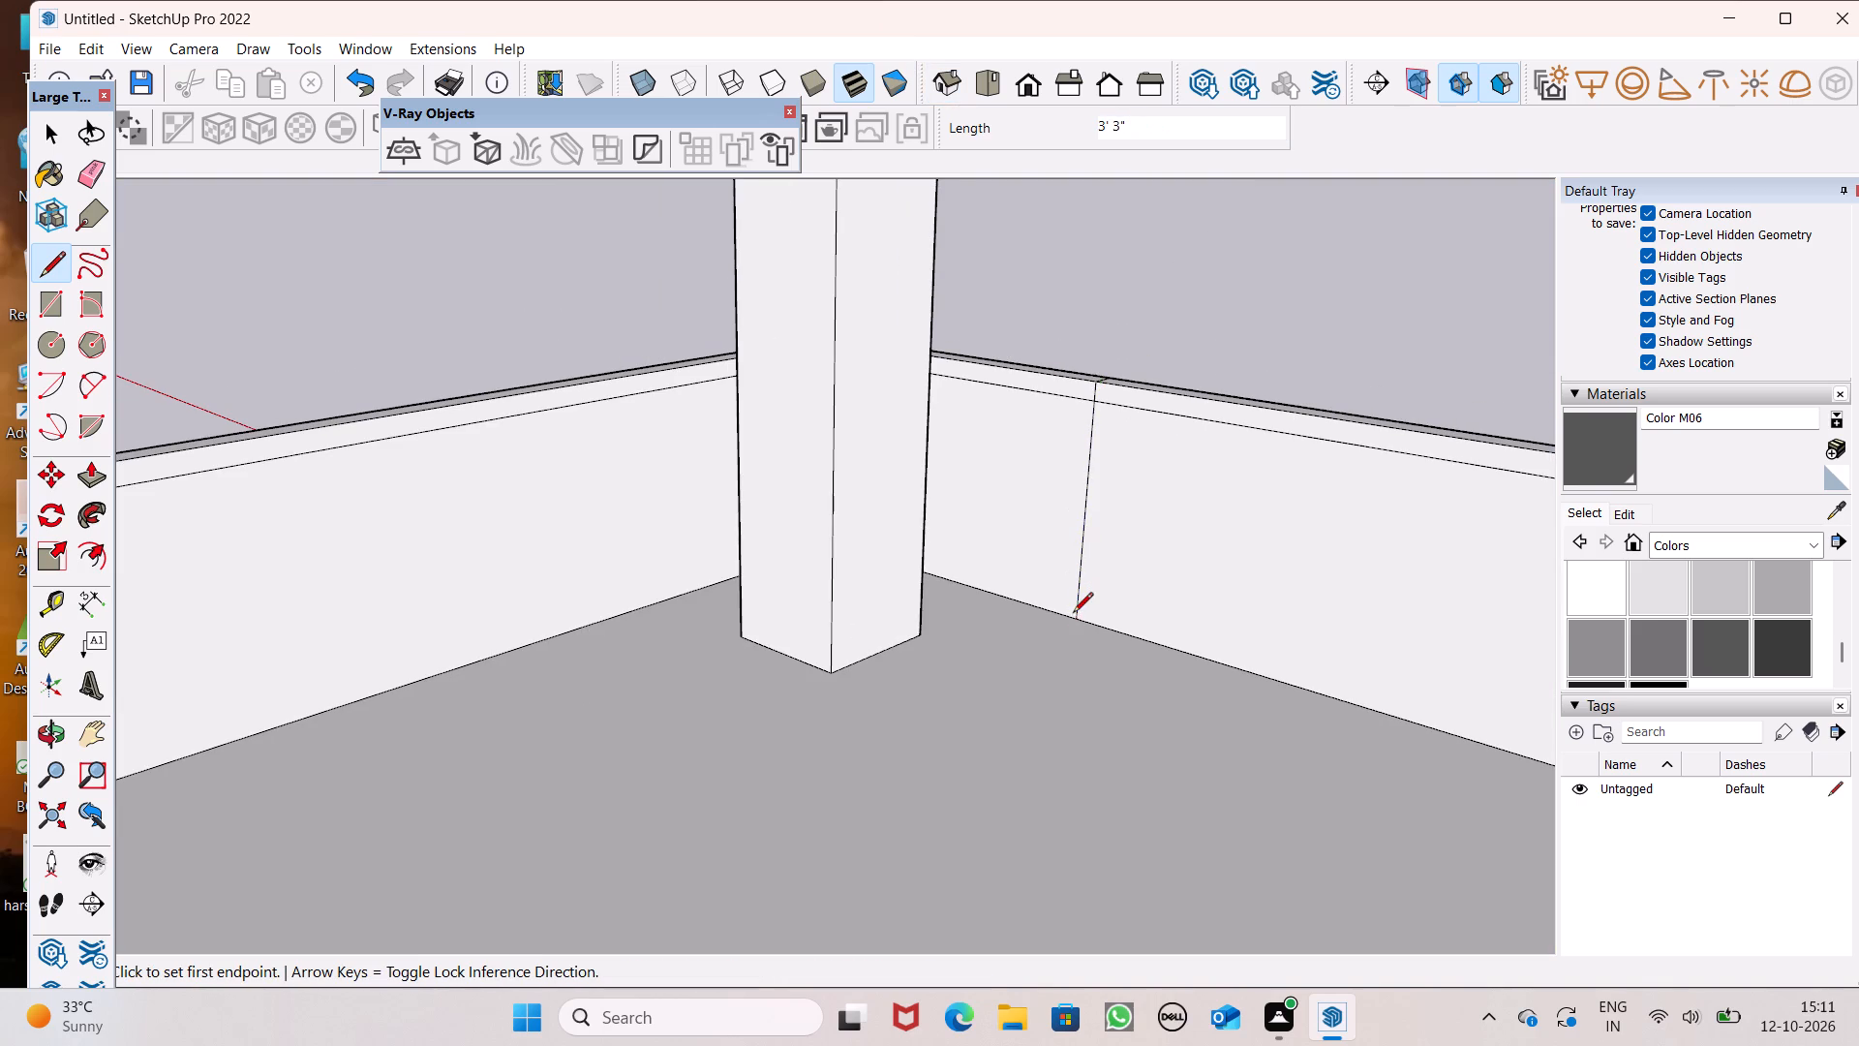
key(space)
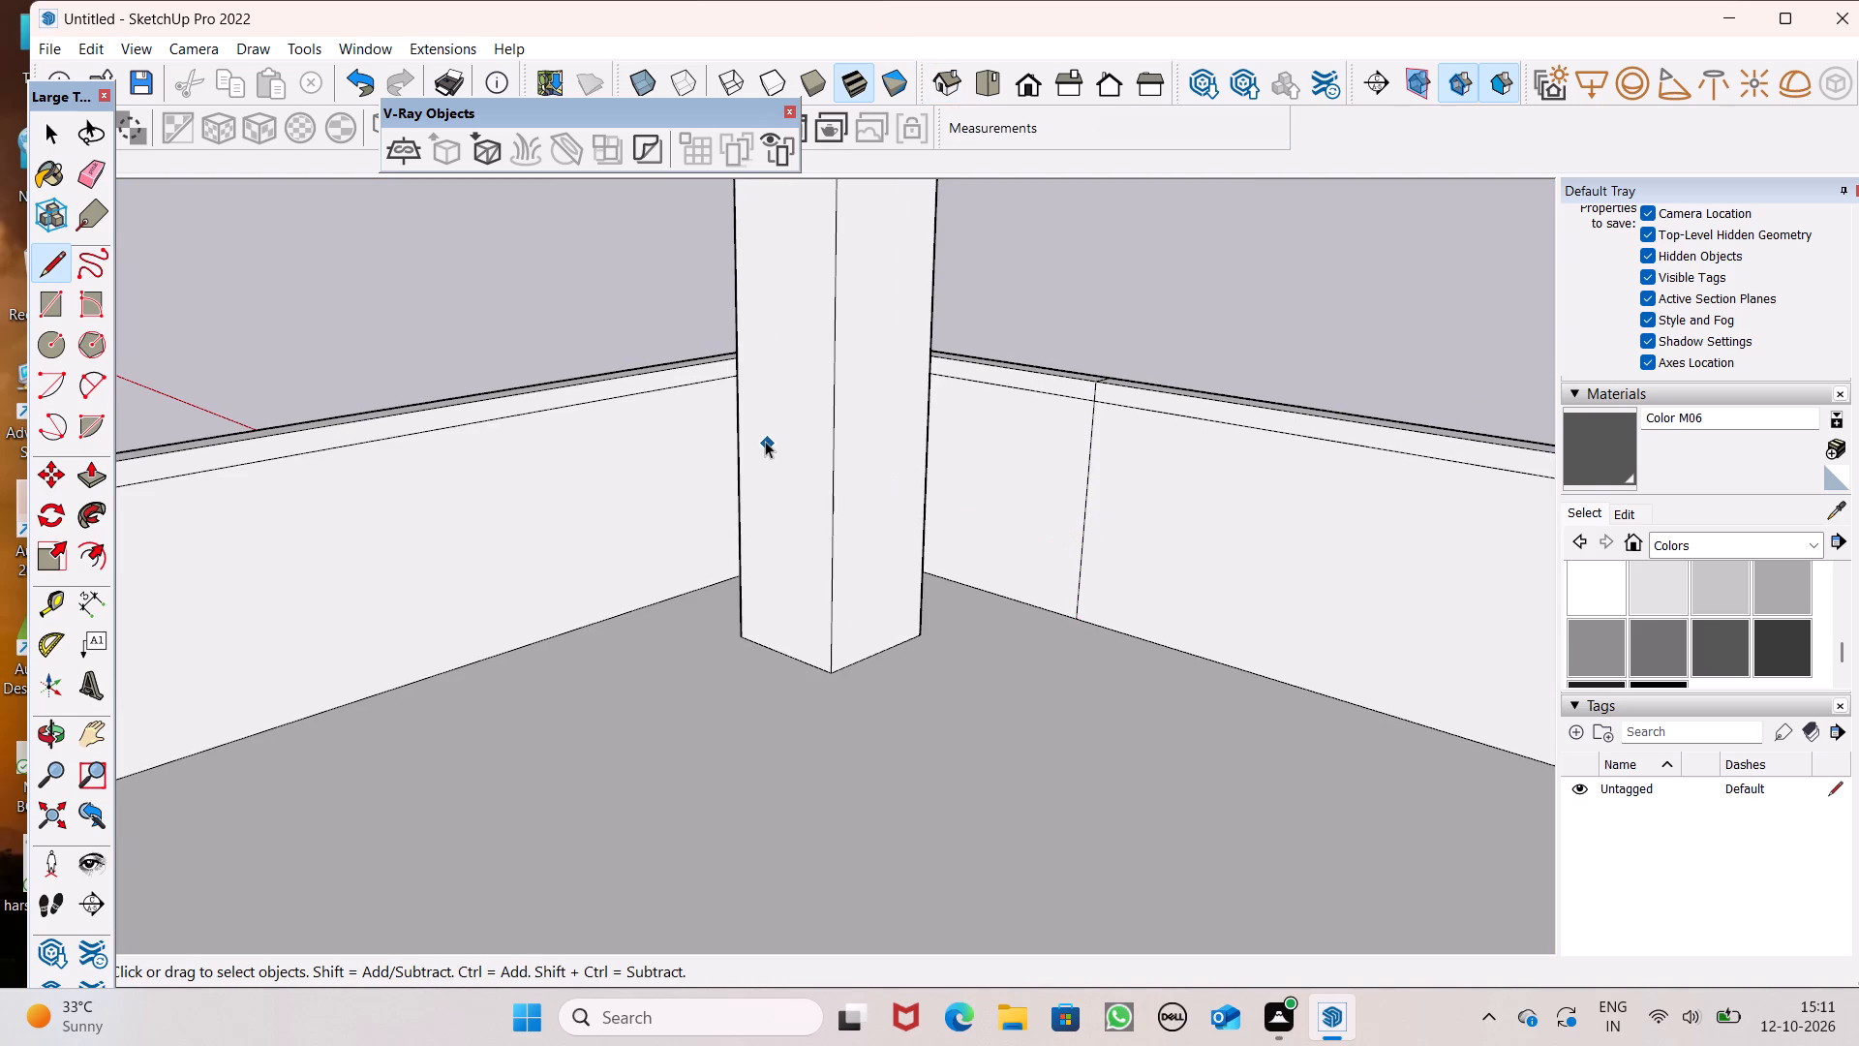
Examine the split parapet of the lowest balcony and the balconies above it from outside the building.
scroll(768, 454, down, 3)
middle_drag(1188, 549, 334, 524)
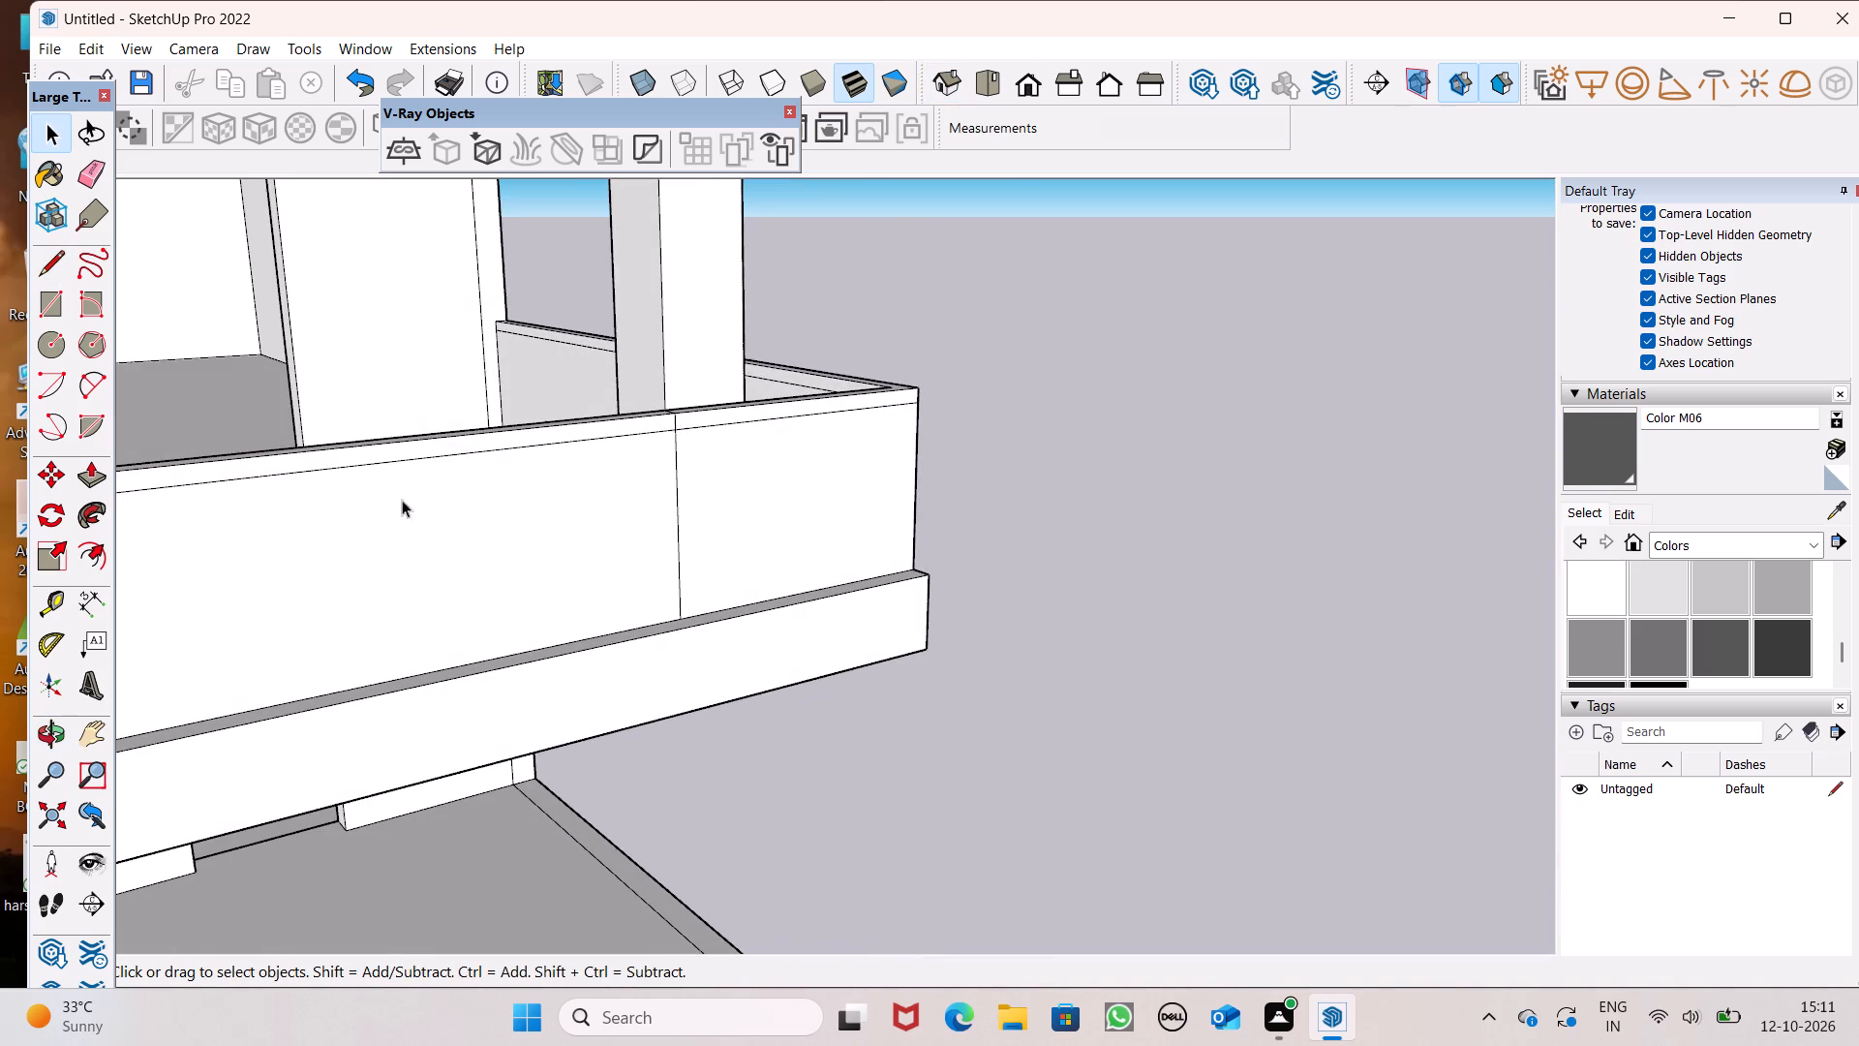
scroll(1131, 487, down, 5)
middle_drag(1186, 518, 903, 557)
scroll(982, 486, down, 3)
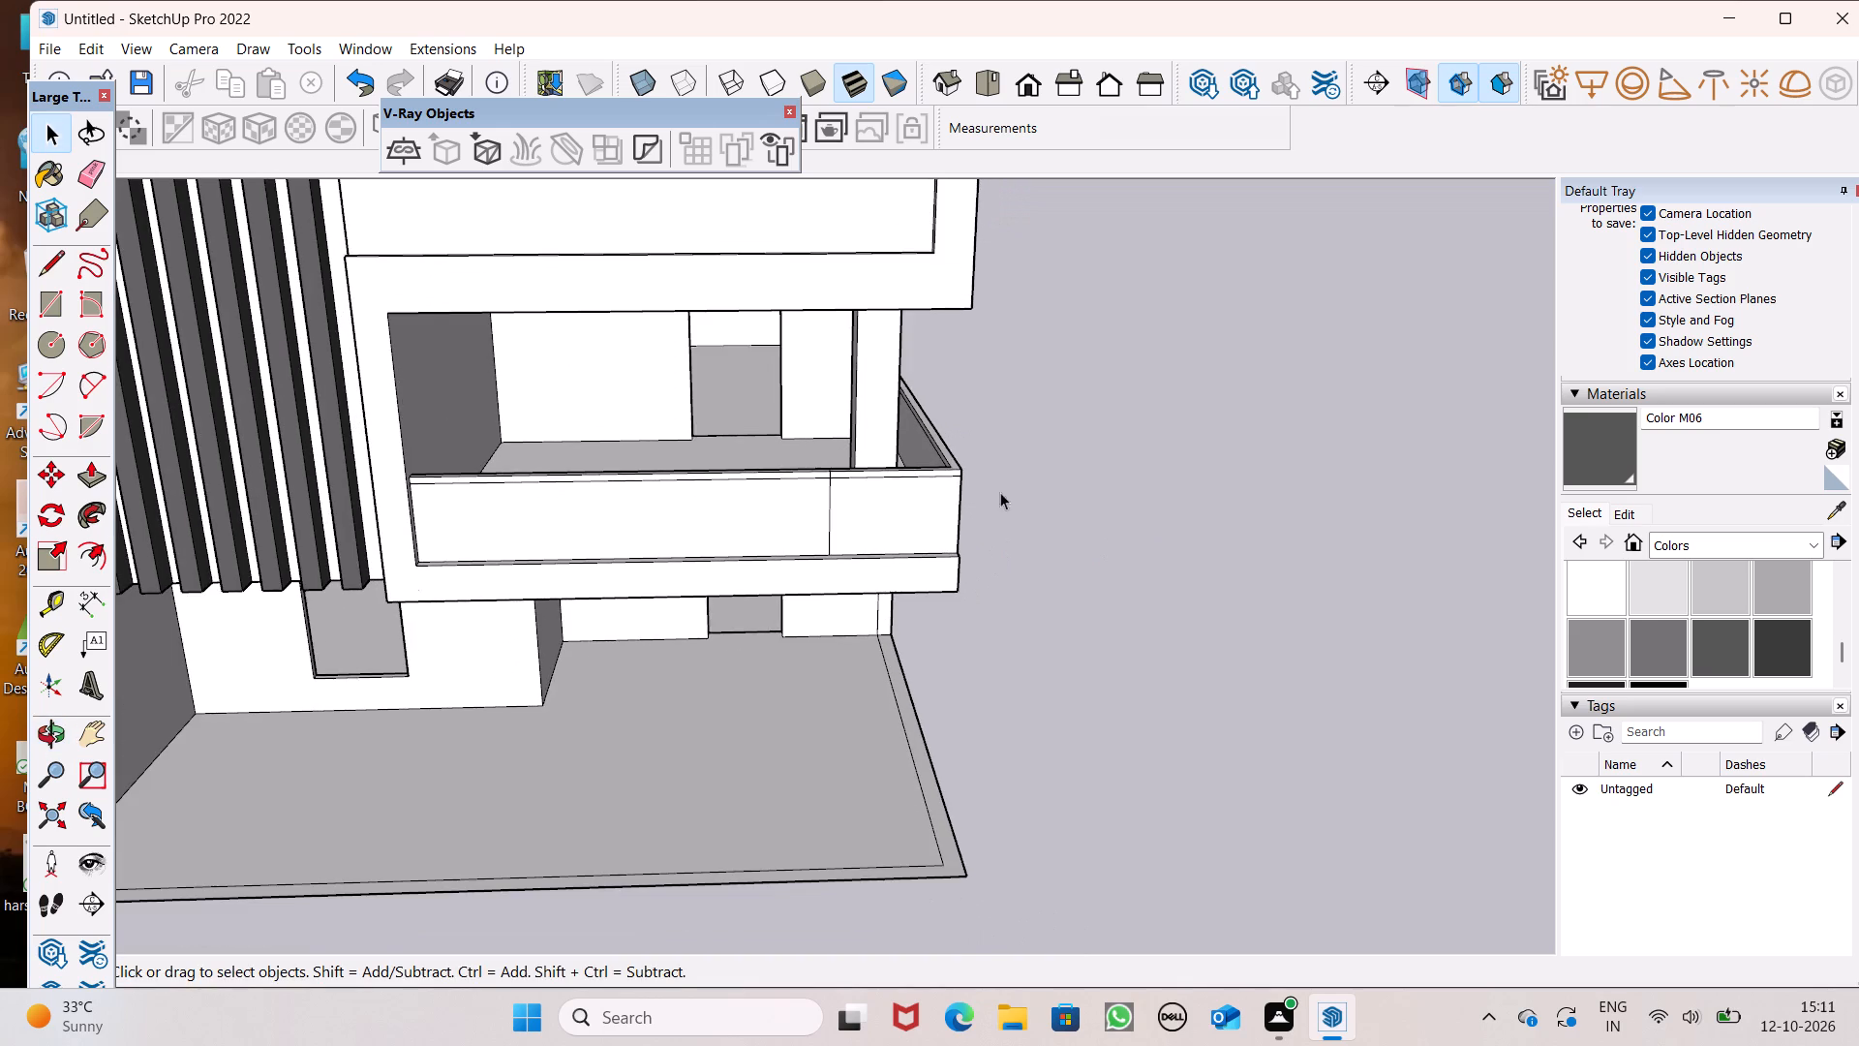
middle_drag(1023, 496, 1007, 509)
scroll(1017, 490, down, 4)
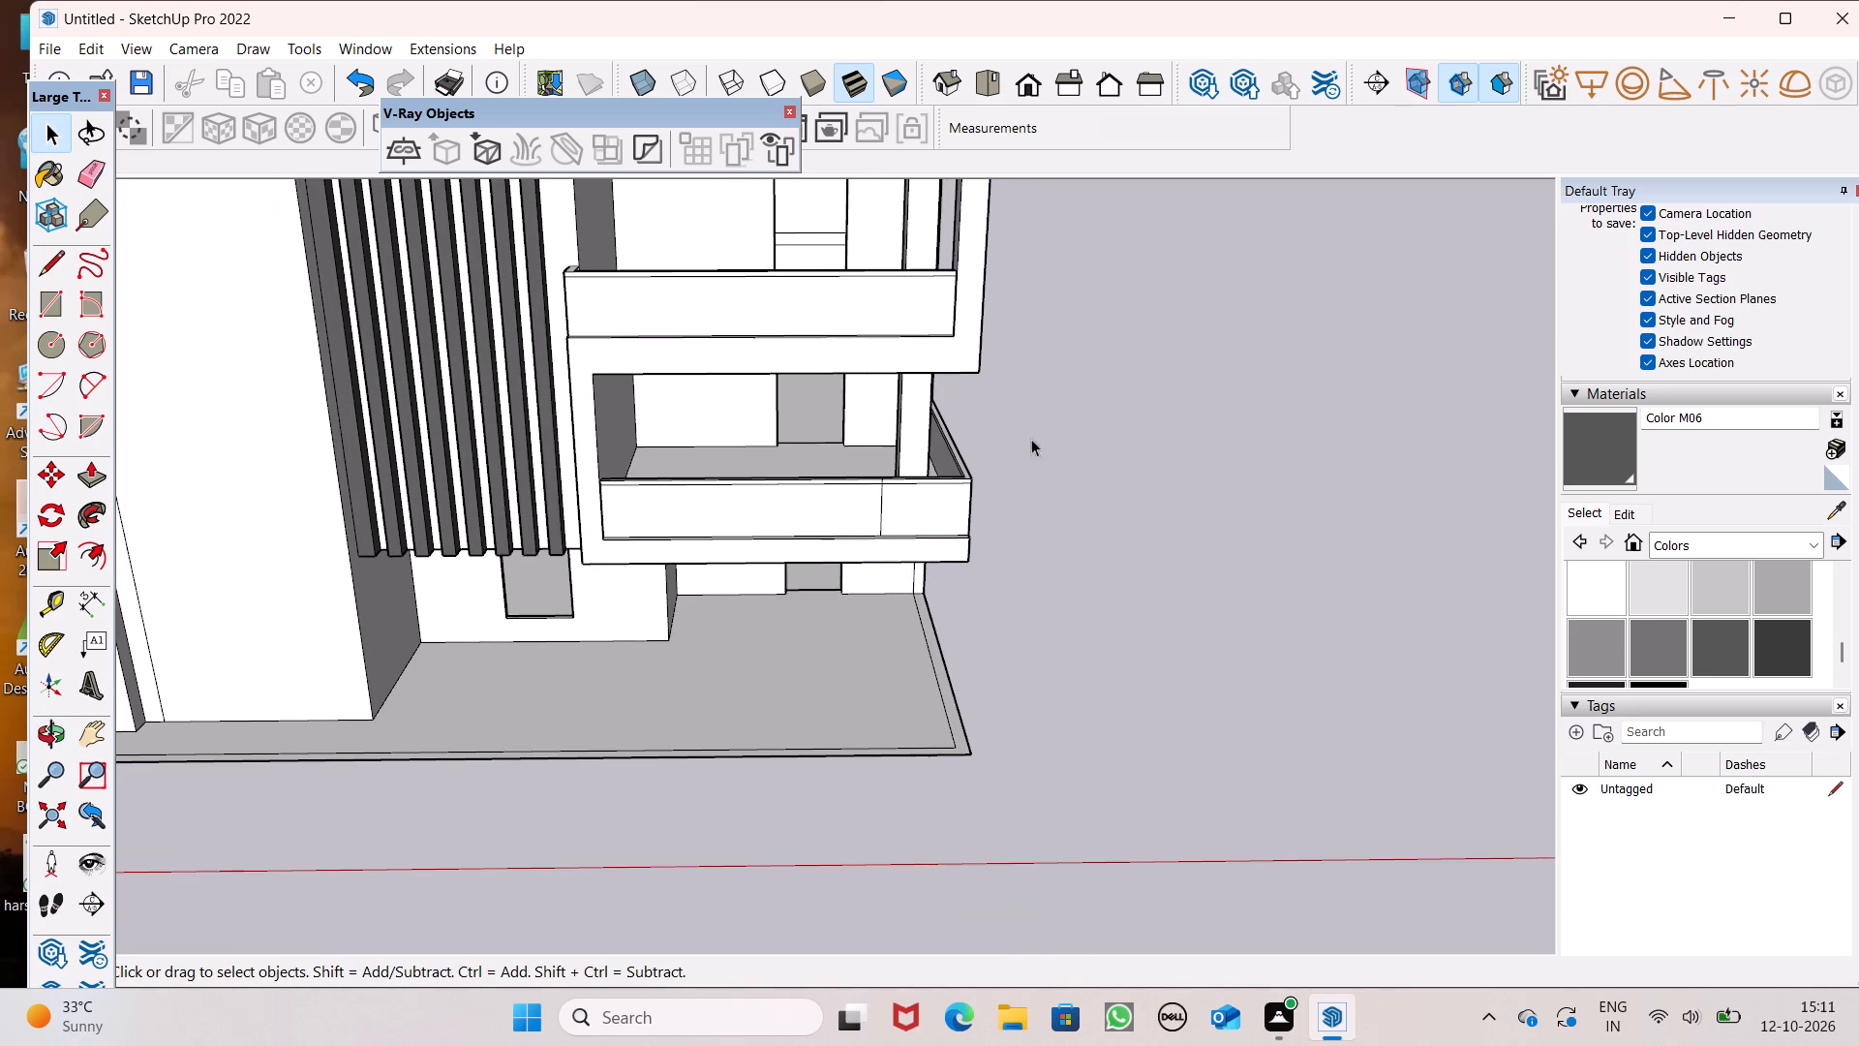
scroll(921, 257, up, 6)
scroll(921, 257, down, 4)
scroll(957, 363, down, 9)
scroll(957, 175, up, 1)
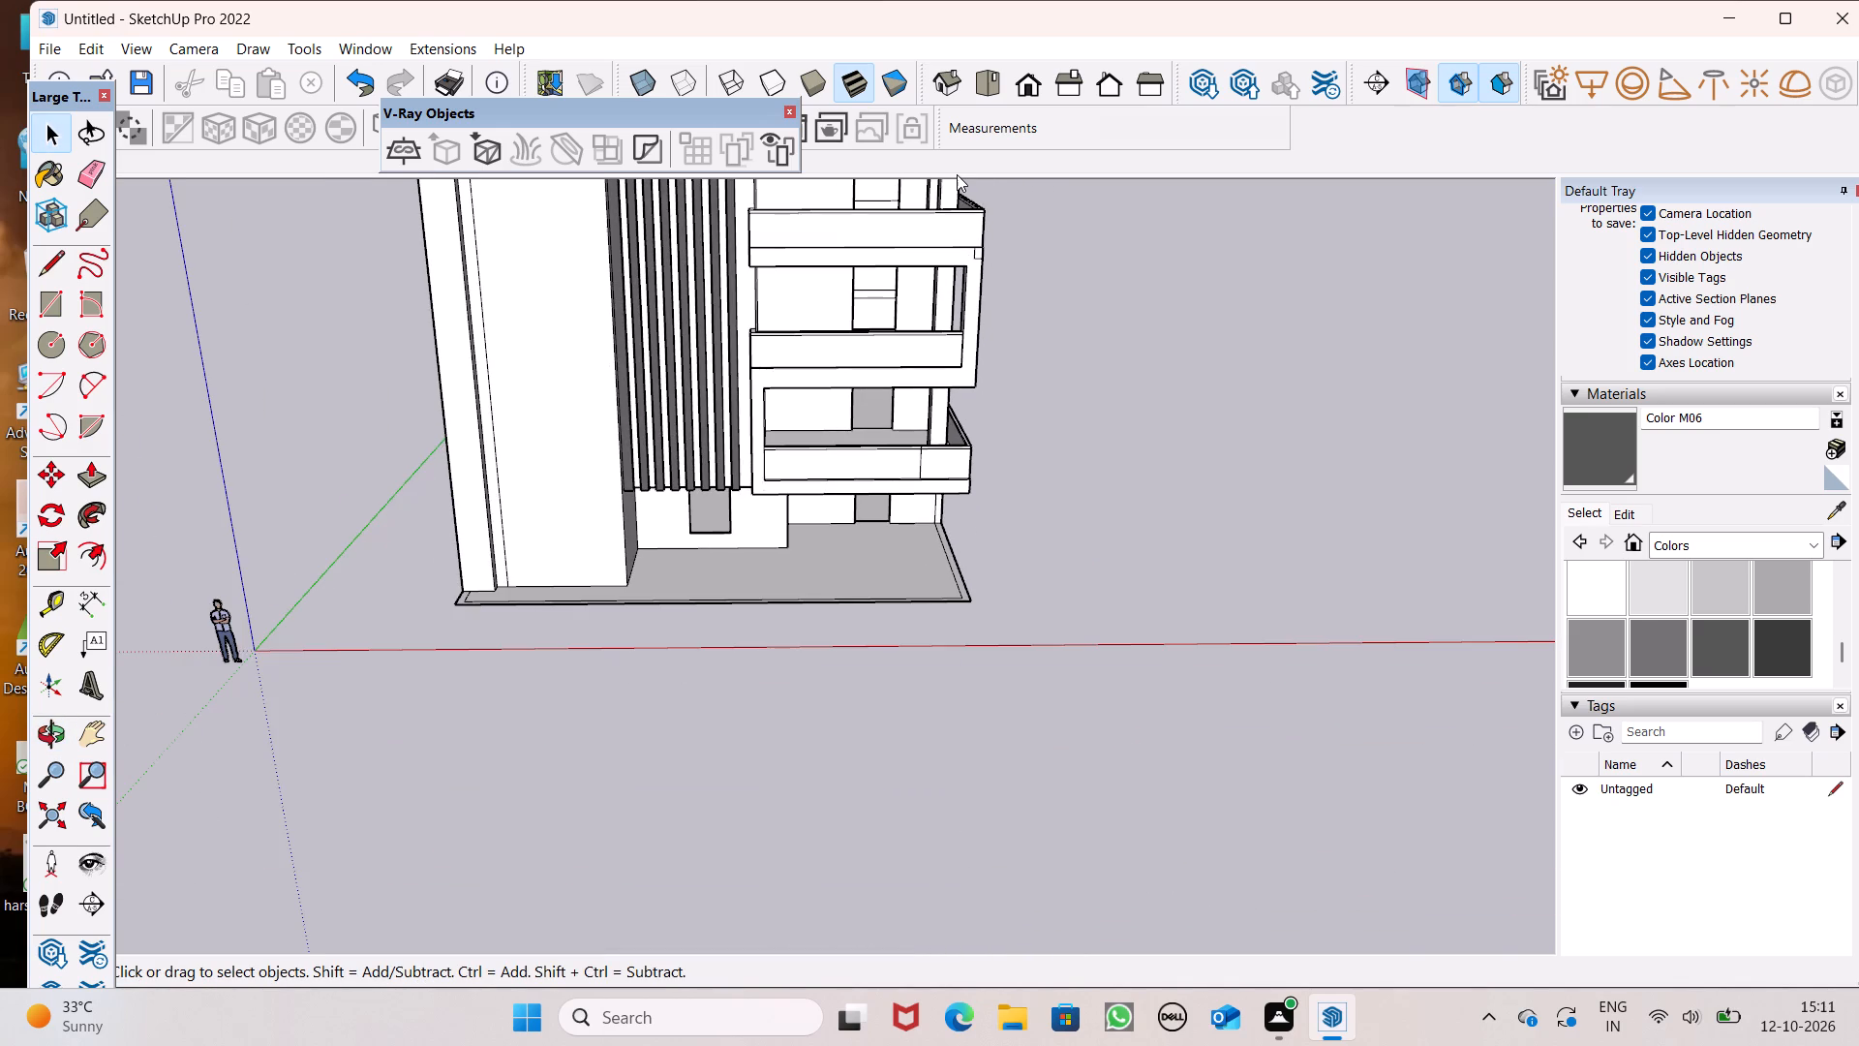
scroll(957, 174, up, 4)
scroll(969, 264, down, 4)
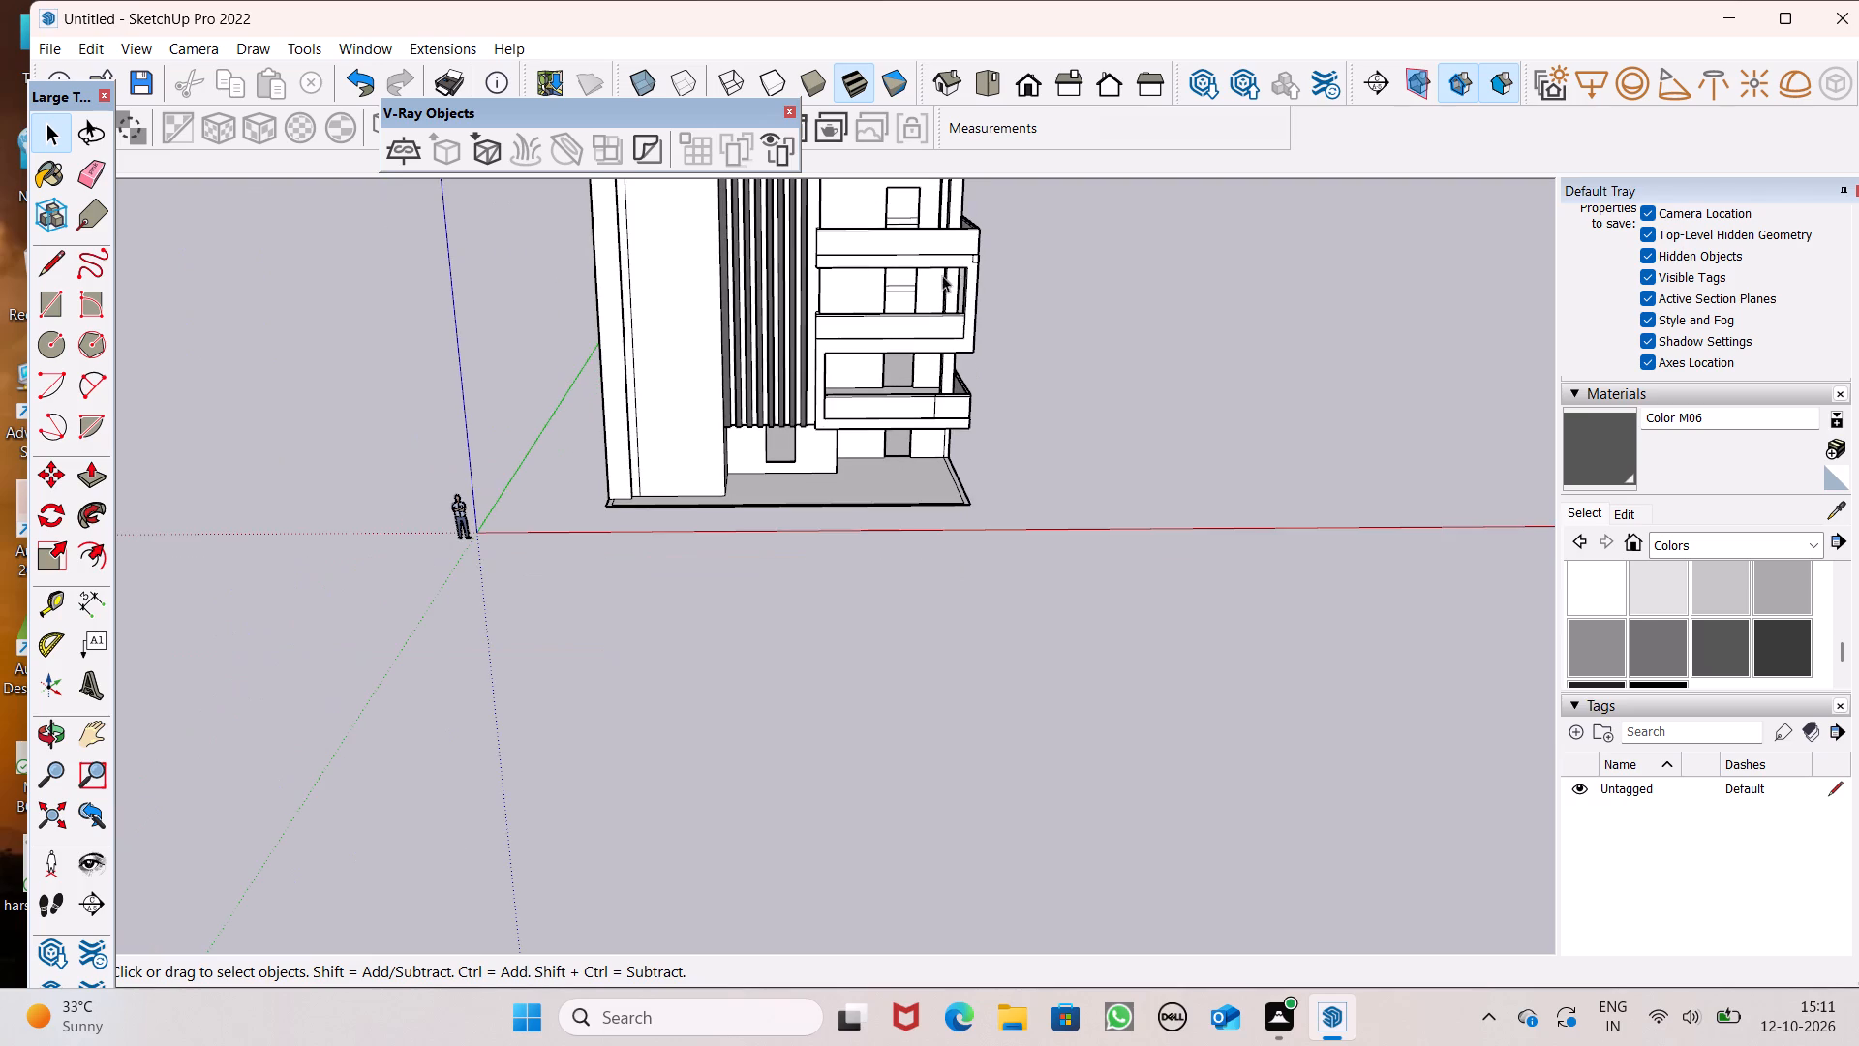
scroll(931, 233, up, 7)
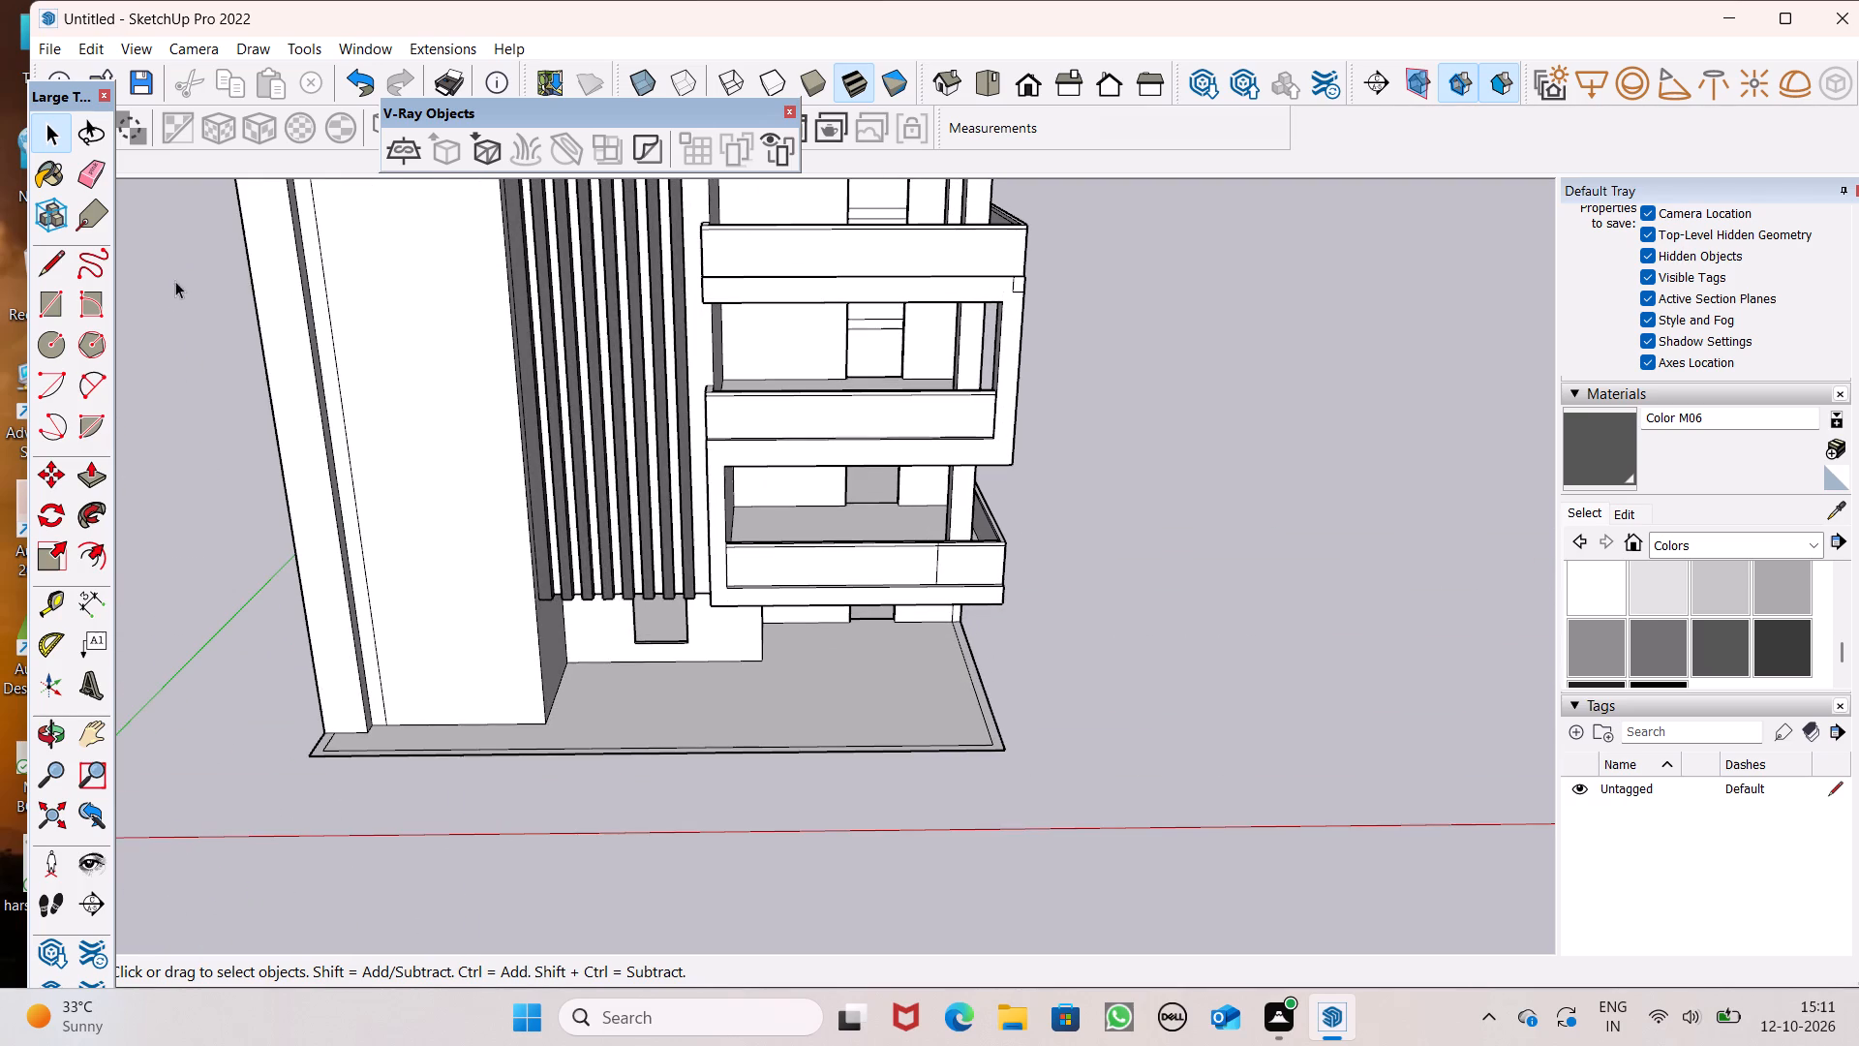
Draw a 3' vertical line up the second-lowest balcony's front parapet, aligned with the split line on the balcony below.
click(54, 264)
scroll(981, 451, up, 8)
scroll(981, 438, down, 4)
middle_drag(995, 480, 1048, 697)
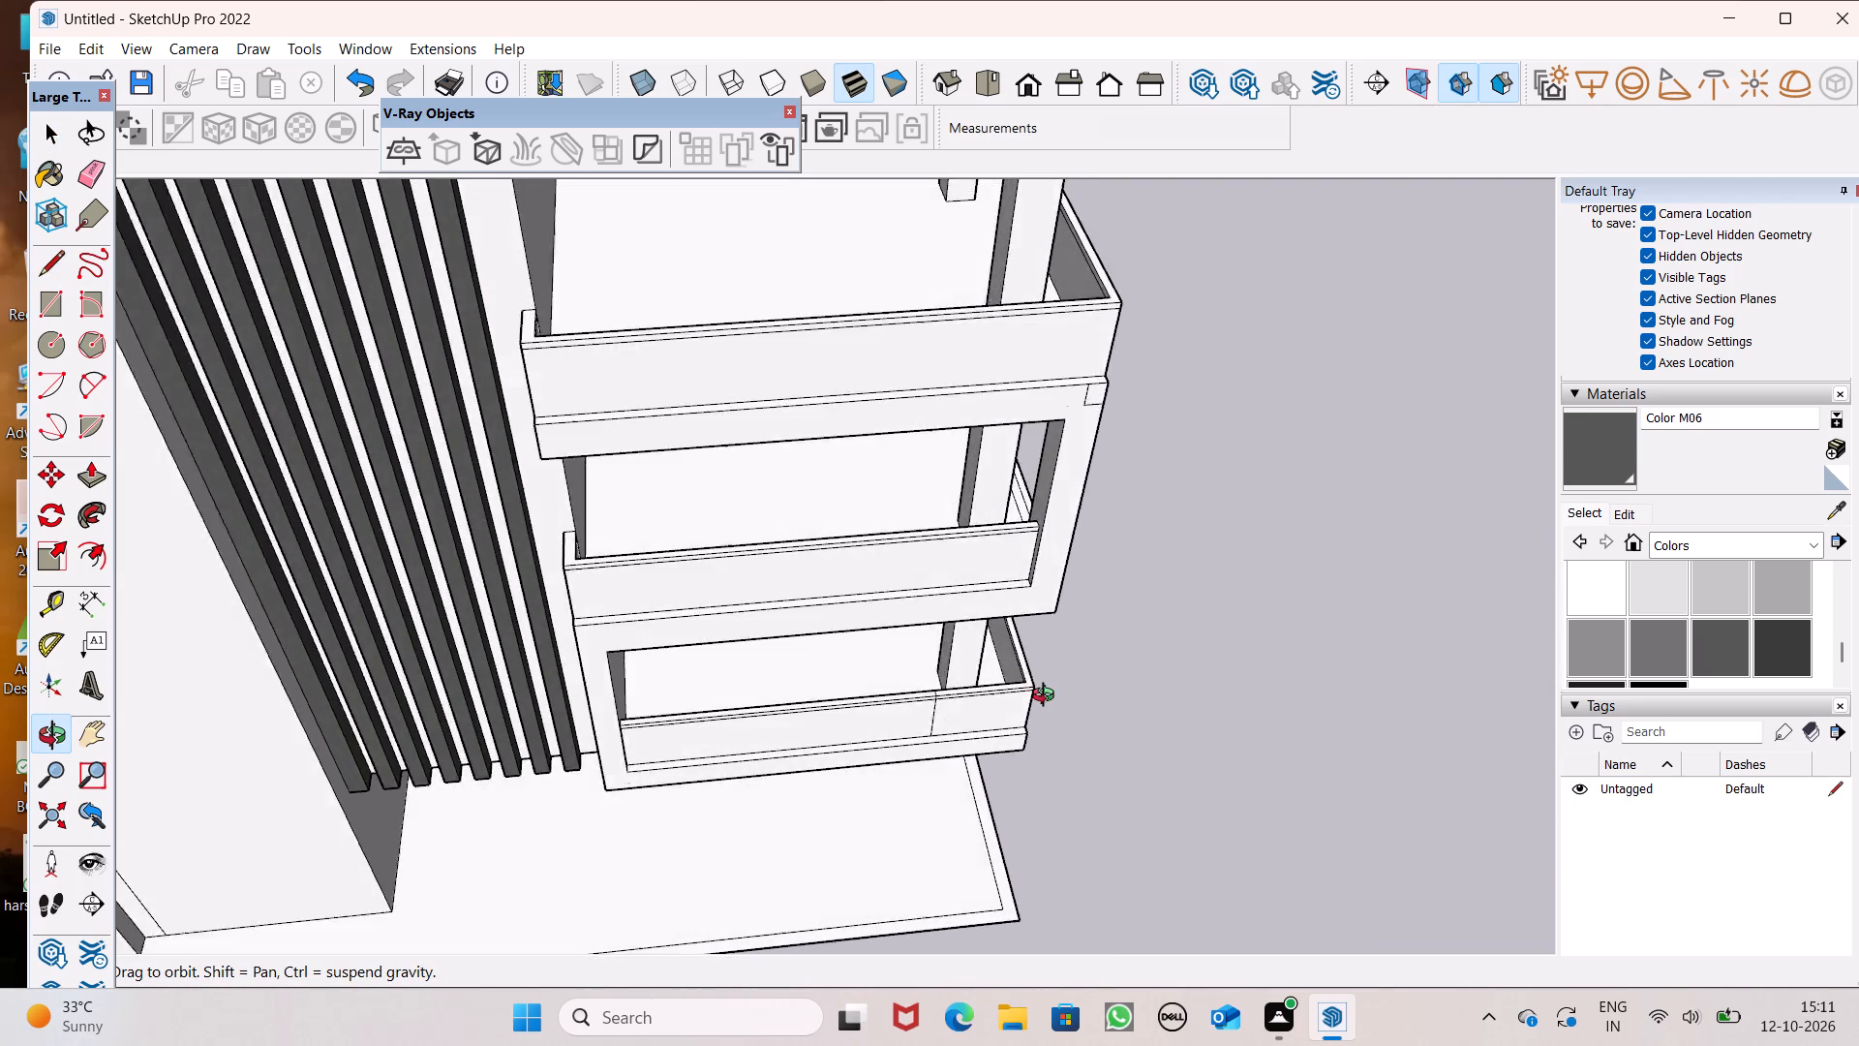
middle_drag(1048, 697, 958, 679)
scroll(896, 506, up, 3)
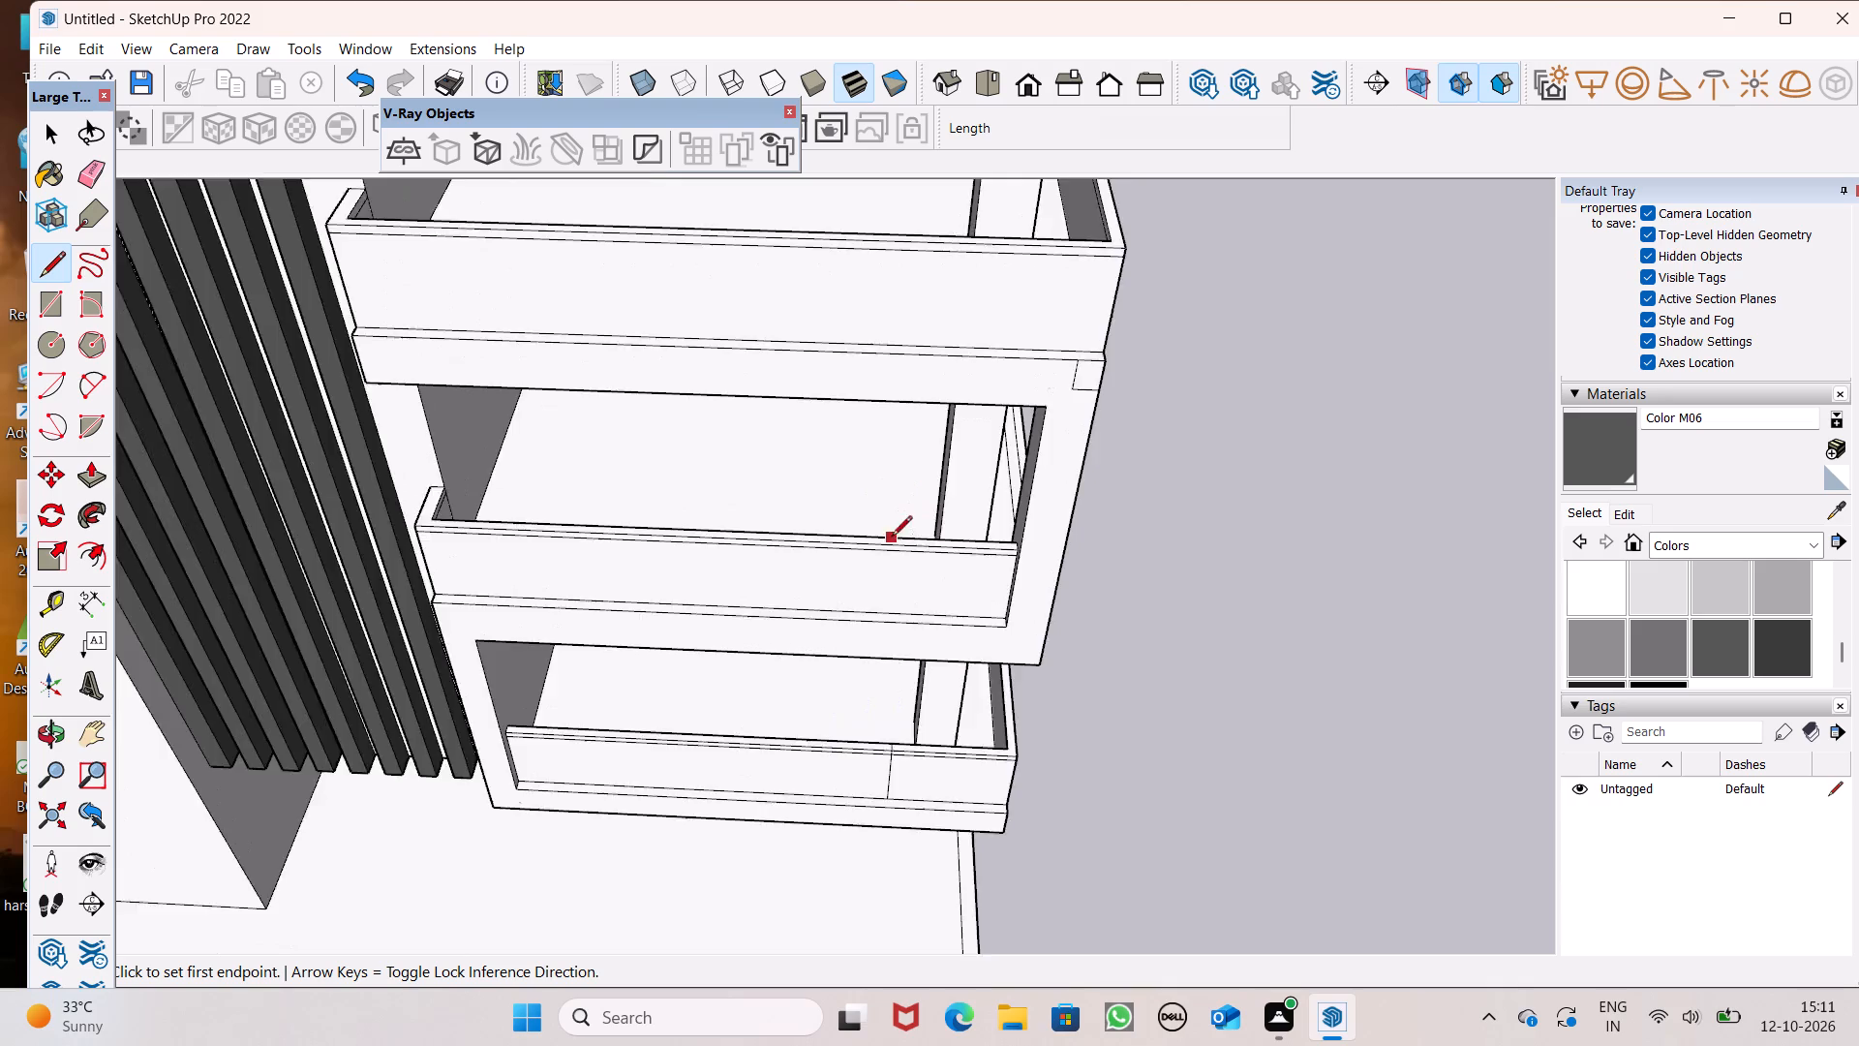
scroll(892, 538, up, 5)
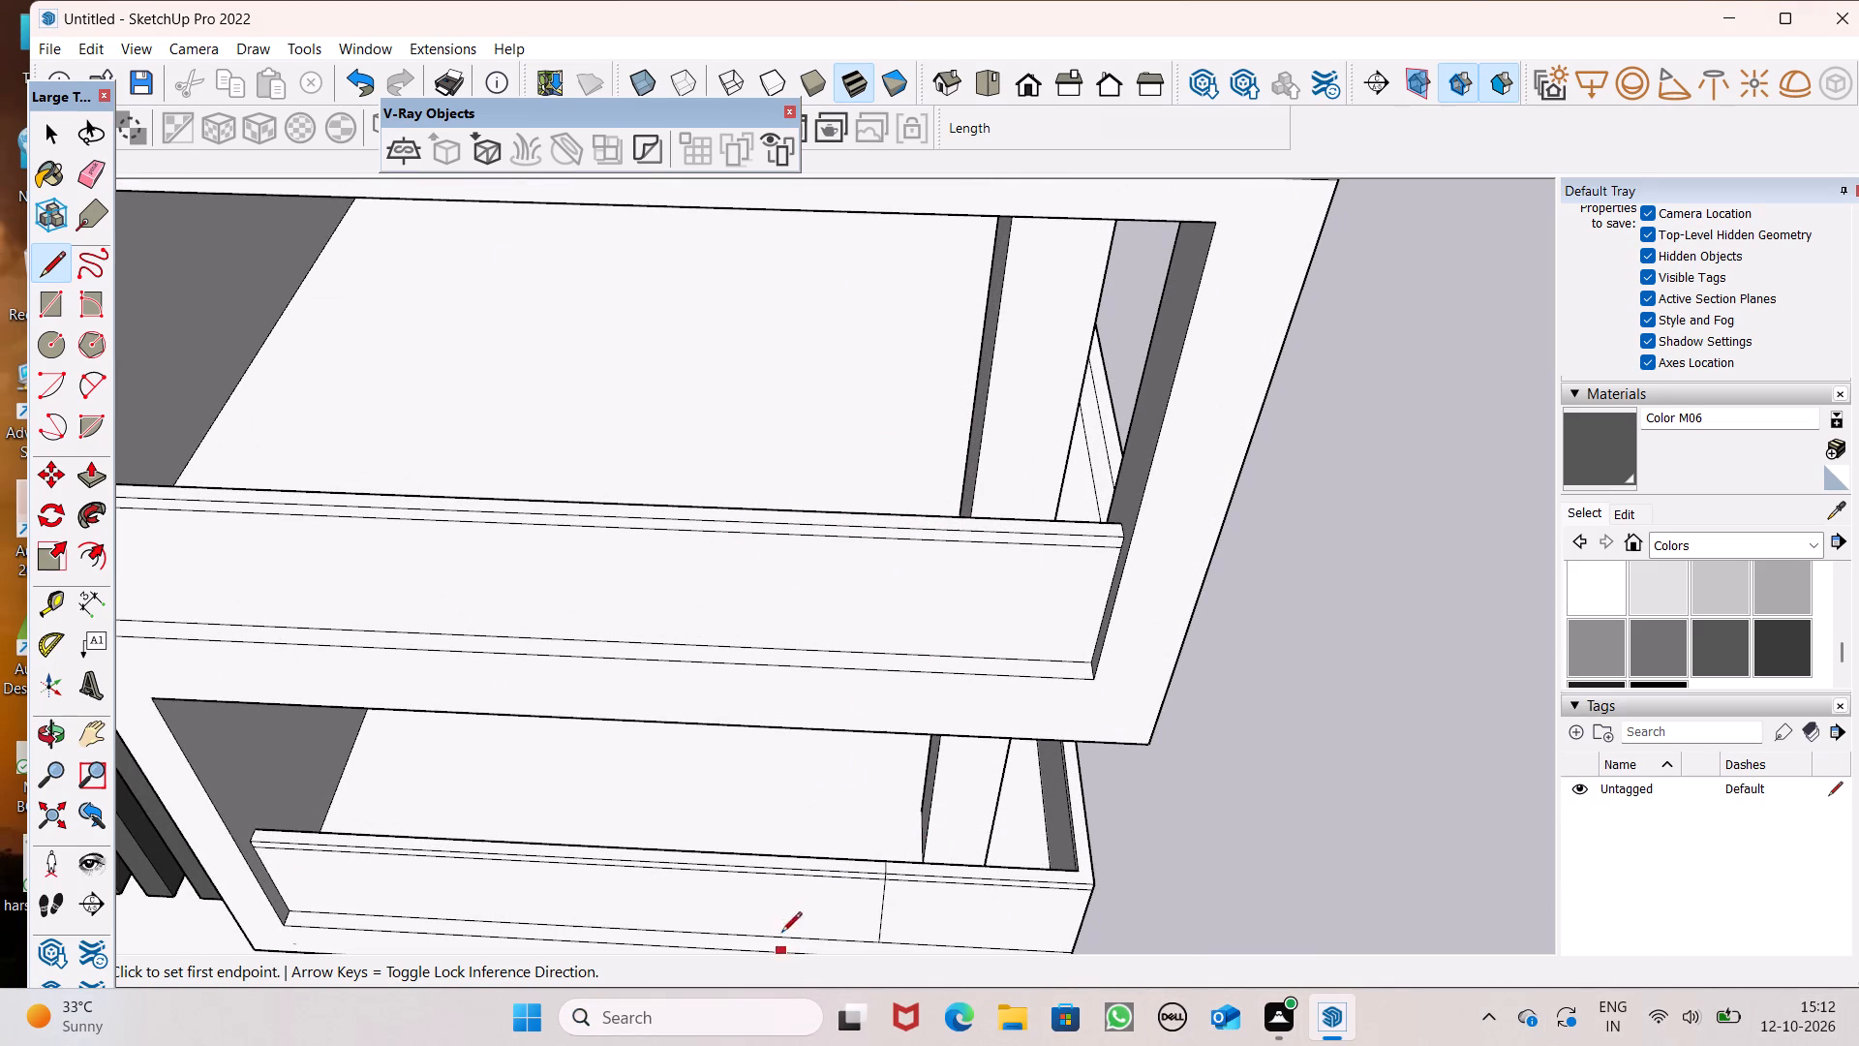
click(915, 651)
click(918, 539)
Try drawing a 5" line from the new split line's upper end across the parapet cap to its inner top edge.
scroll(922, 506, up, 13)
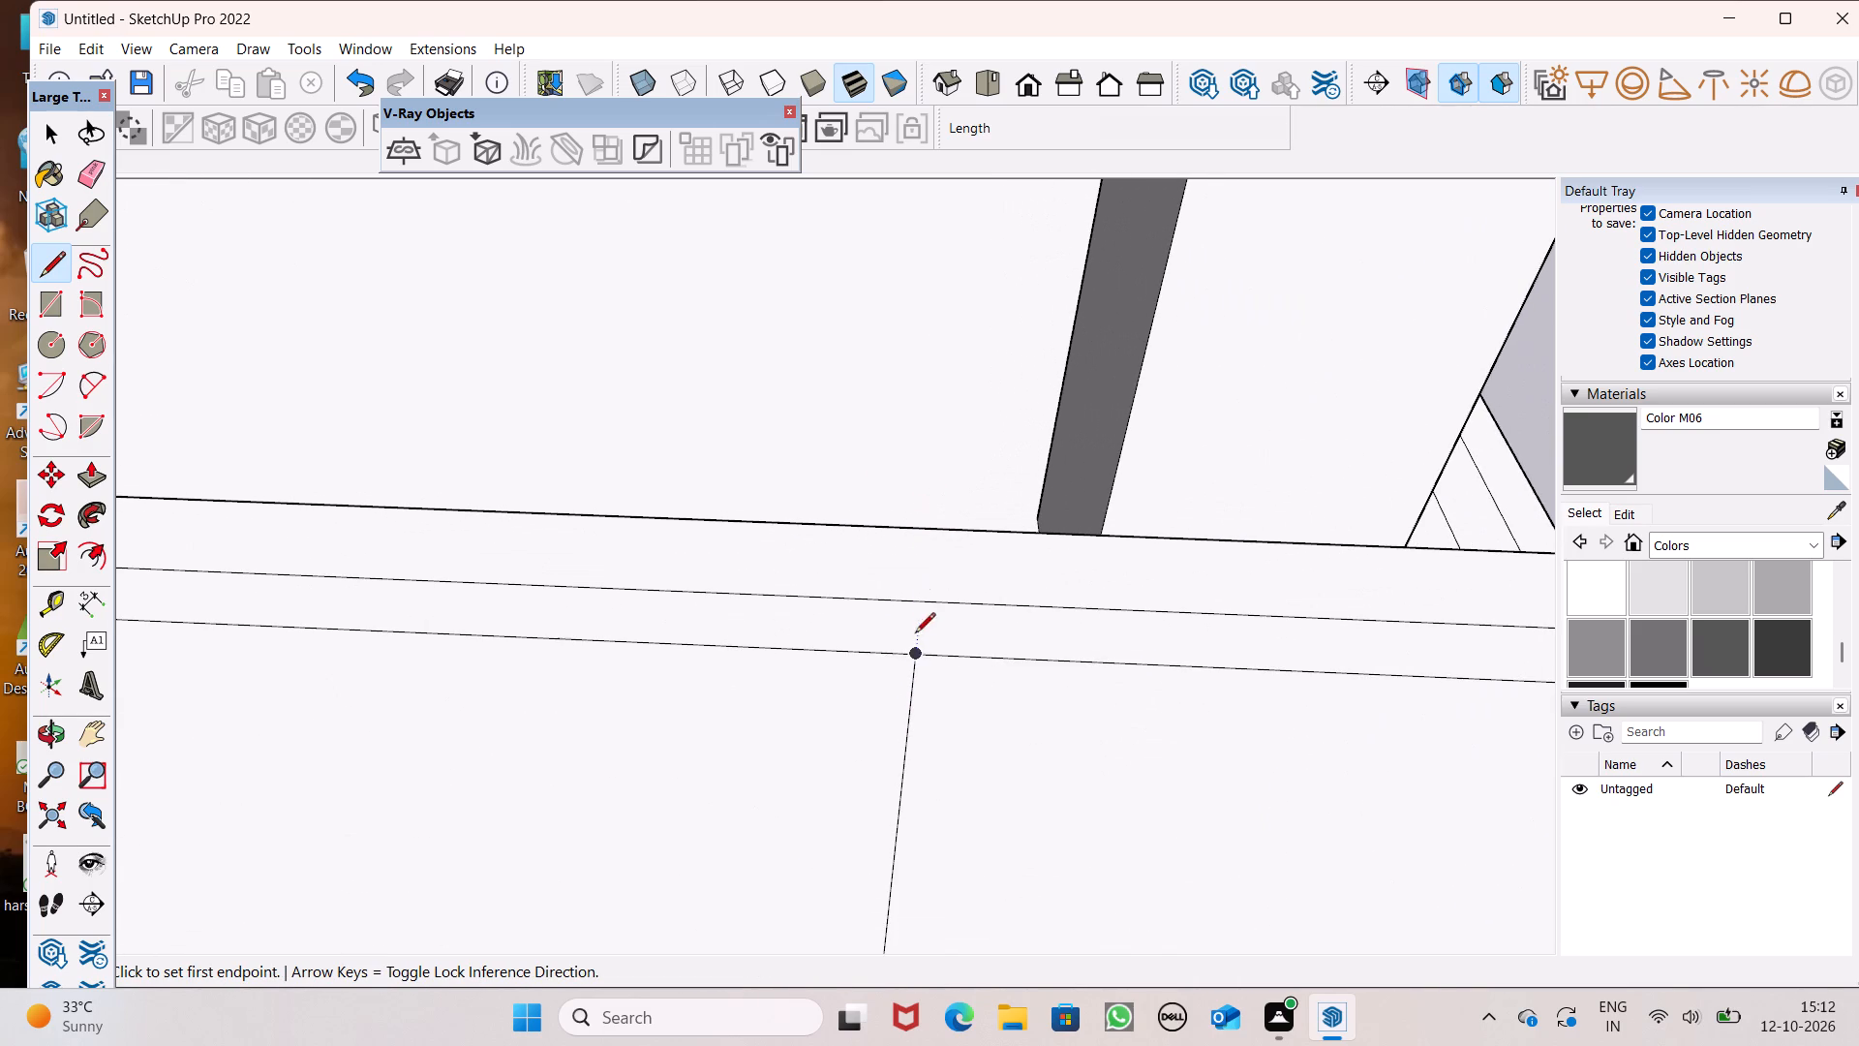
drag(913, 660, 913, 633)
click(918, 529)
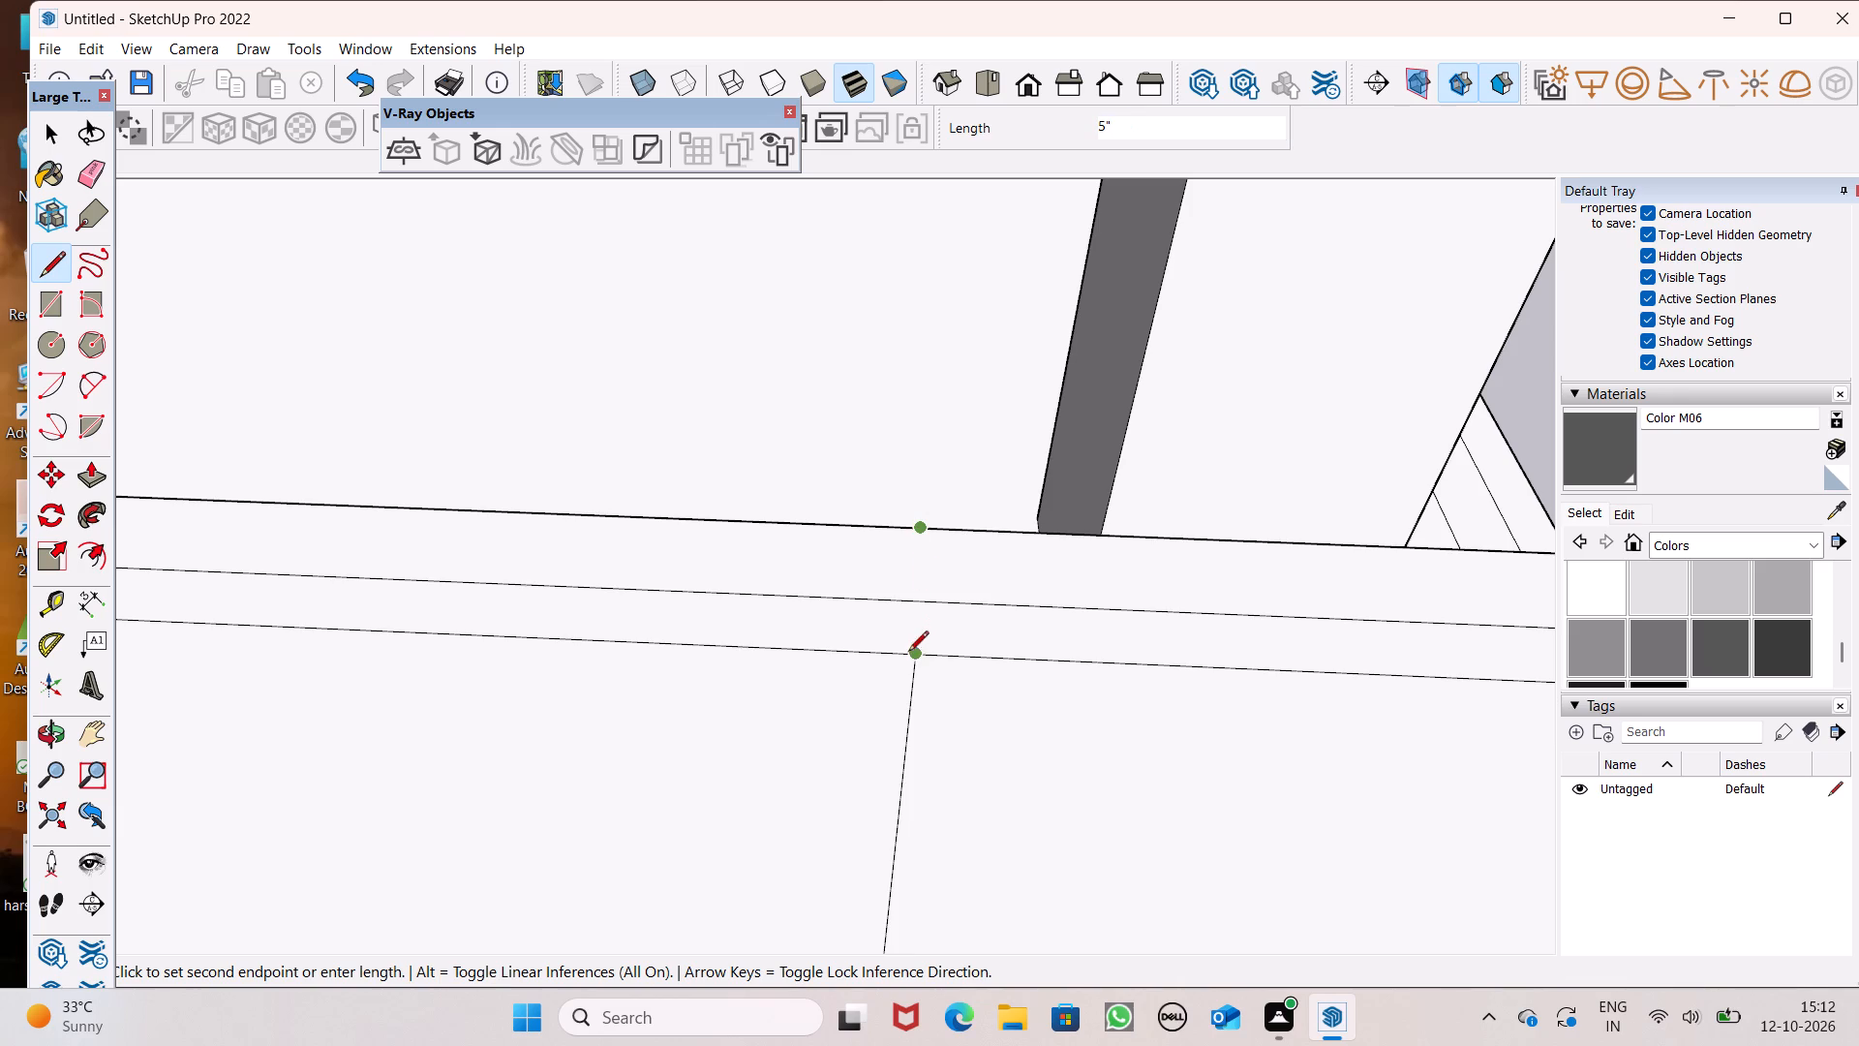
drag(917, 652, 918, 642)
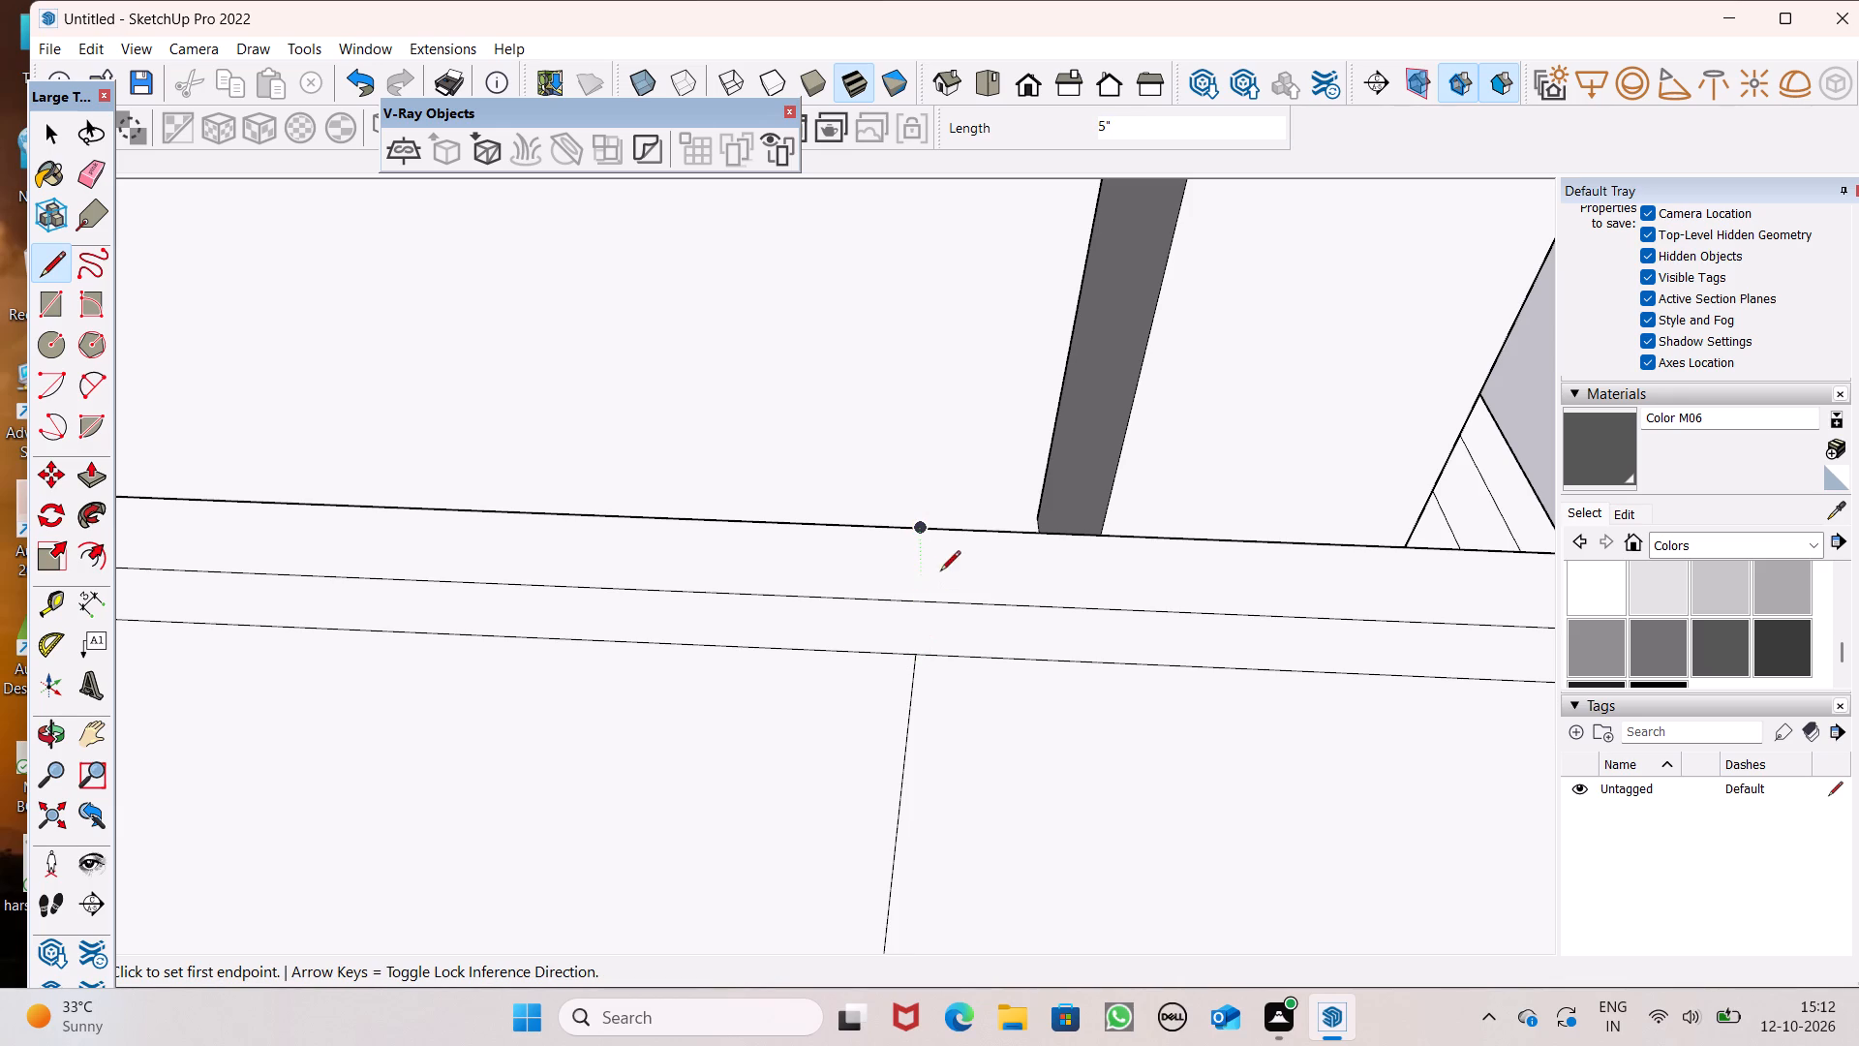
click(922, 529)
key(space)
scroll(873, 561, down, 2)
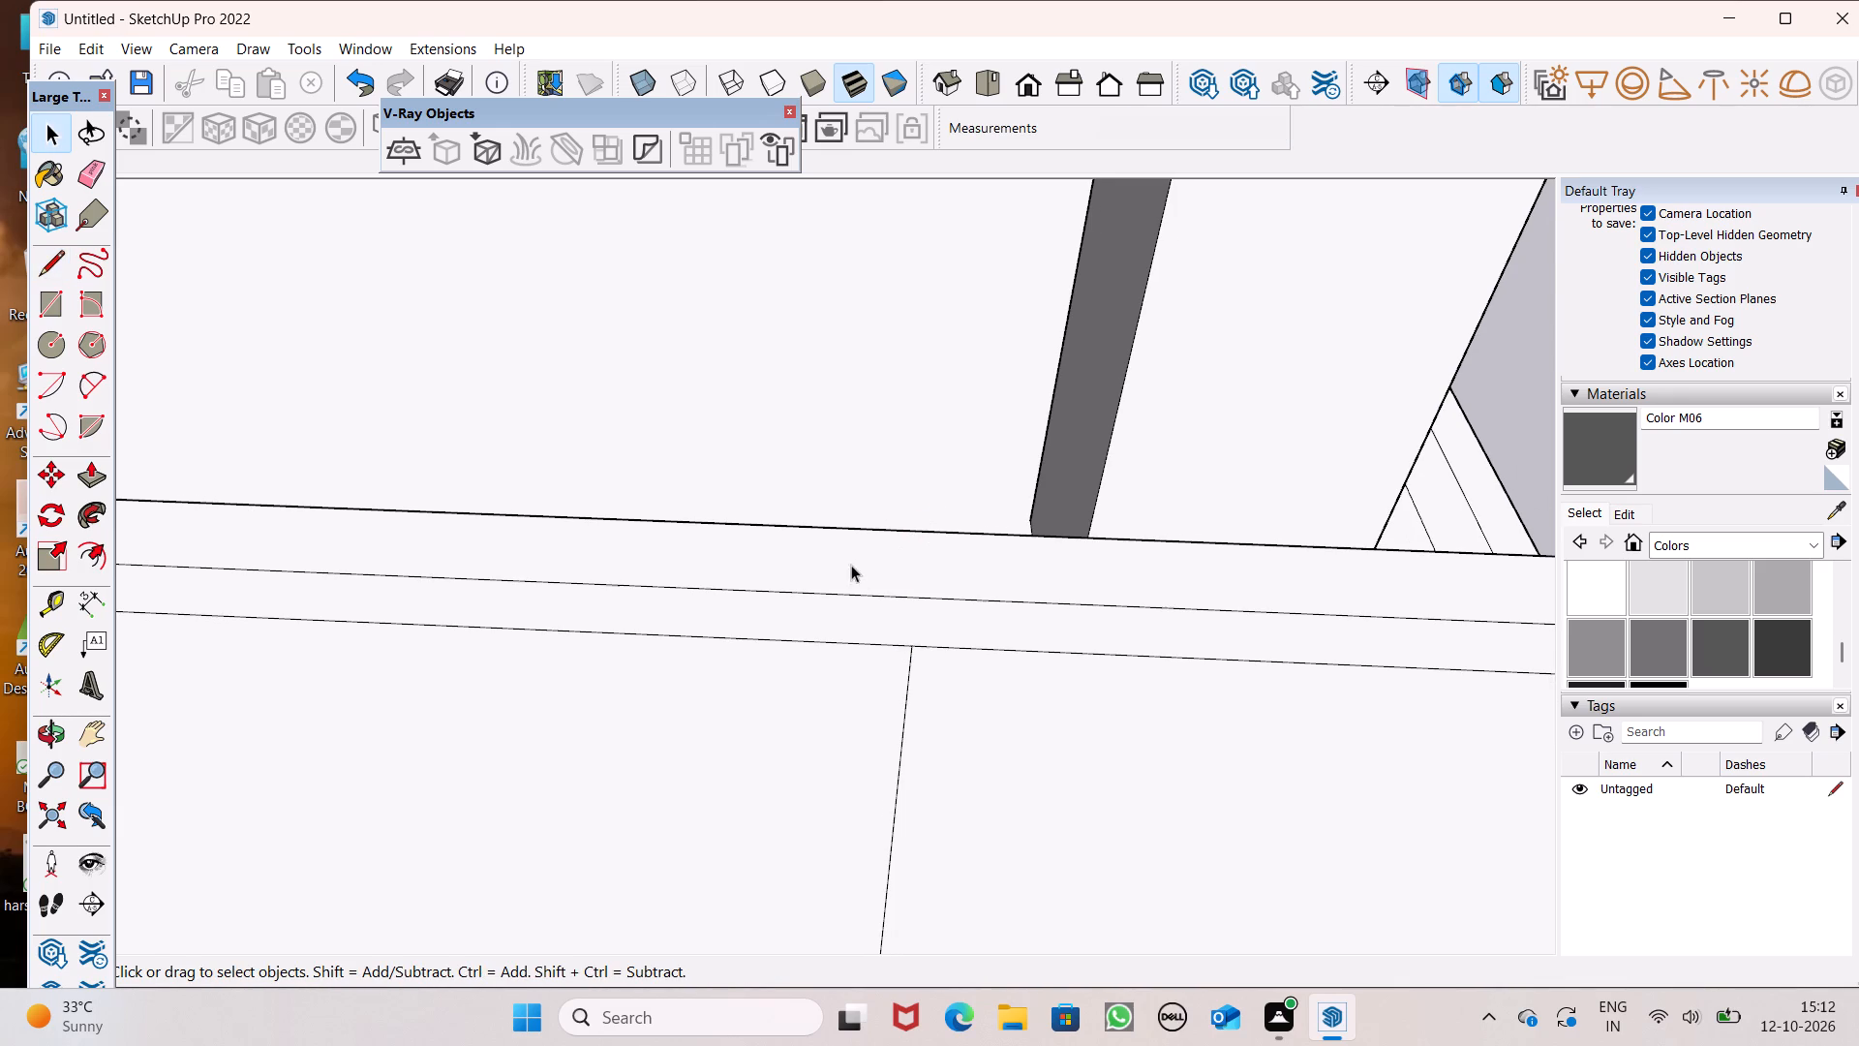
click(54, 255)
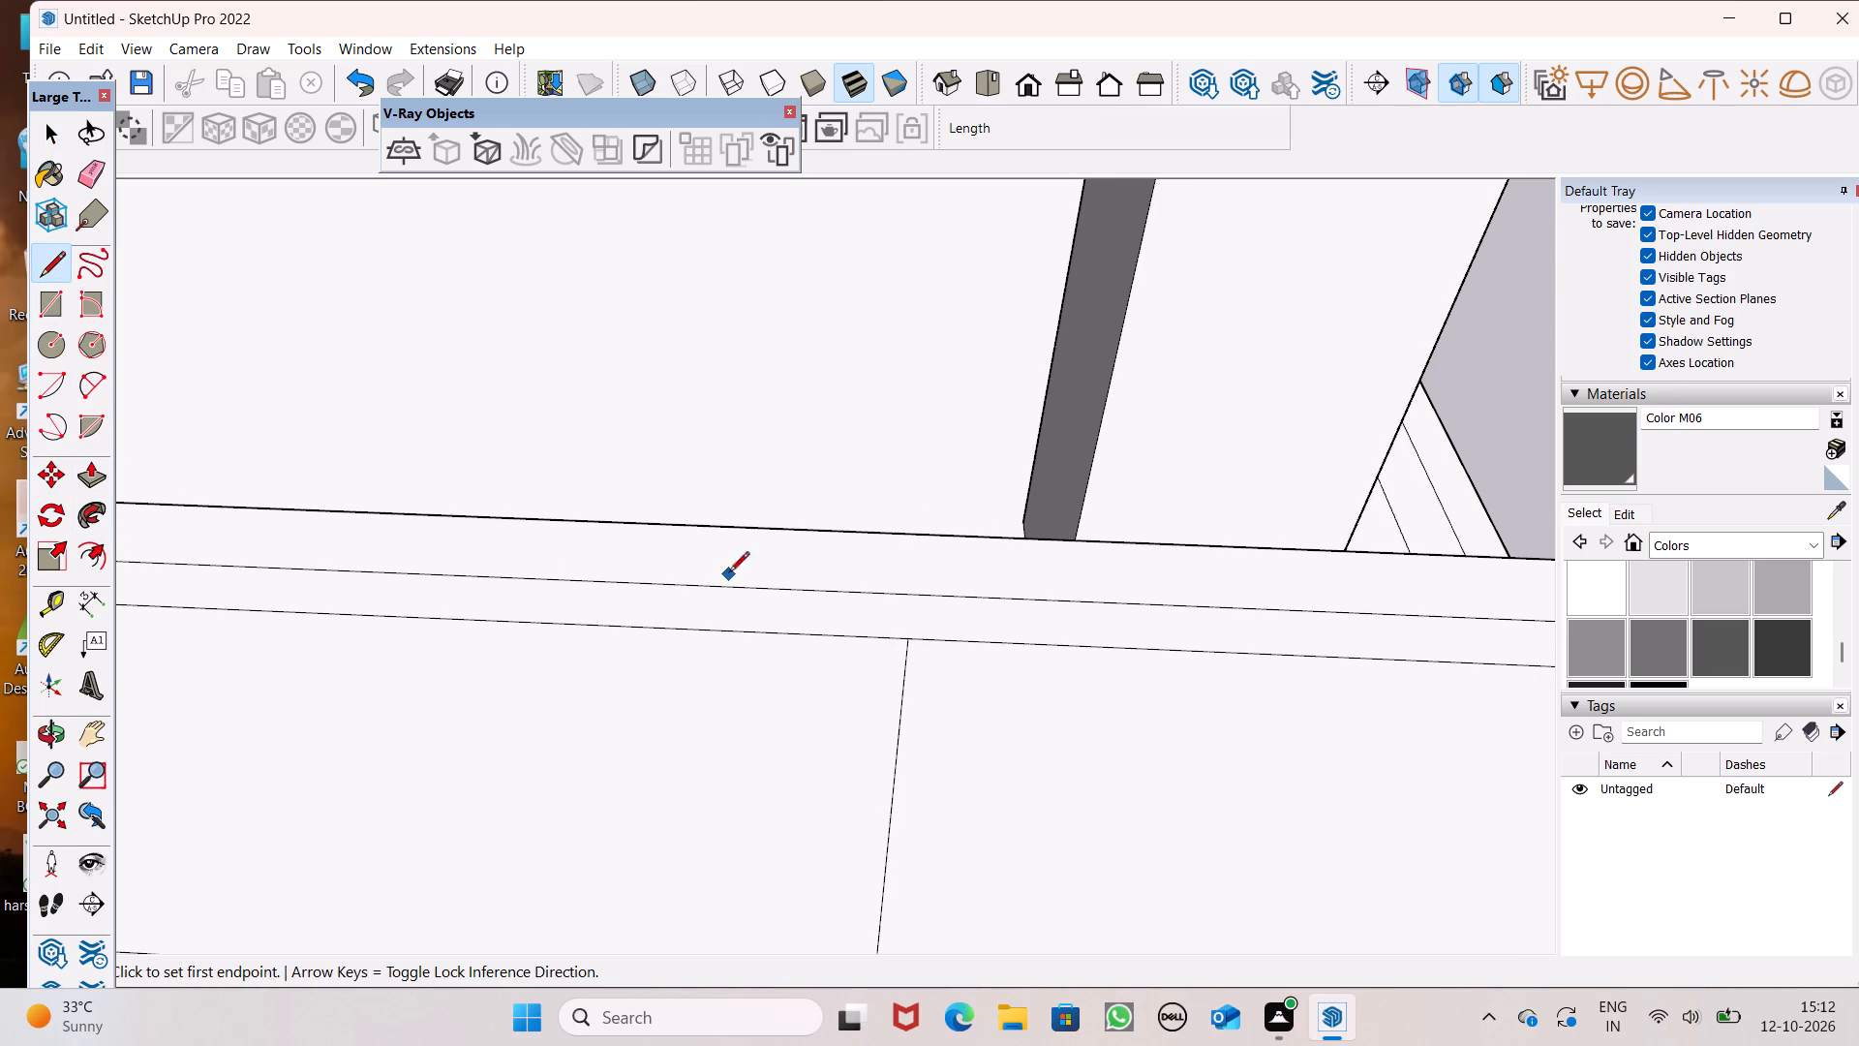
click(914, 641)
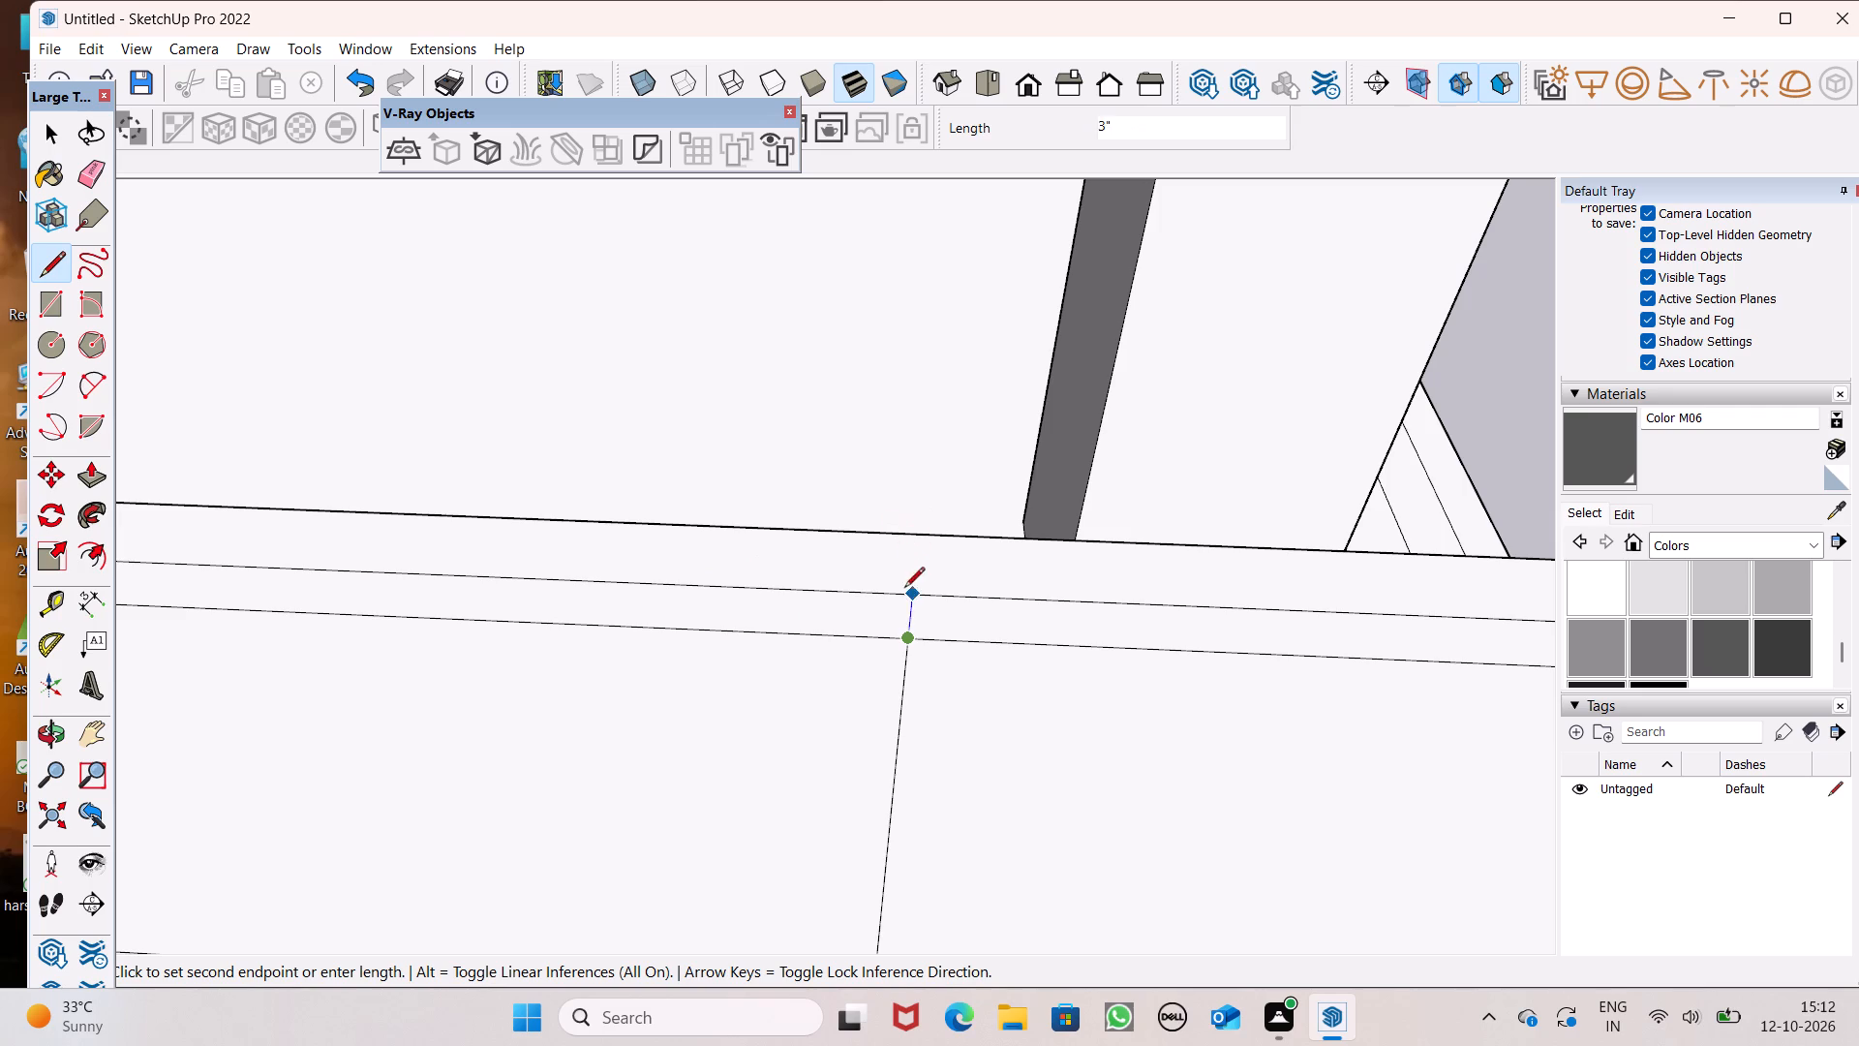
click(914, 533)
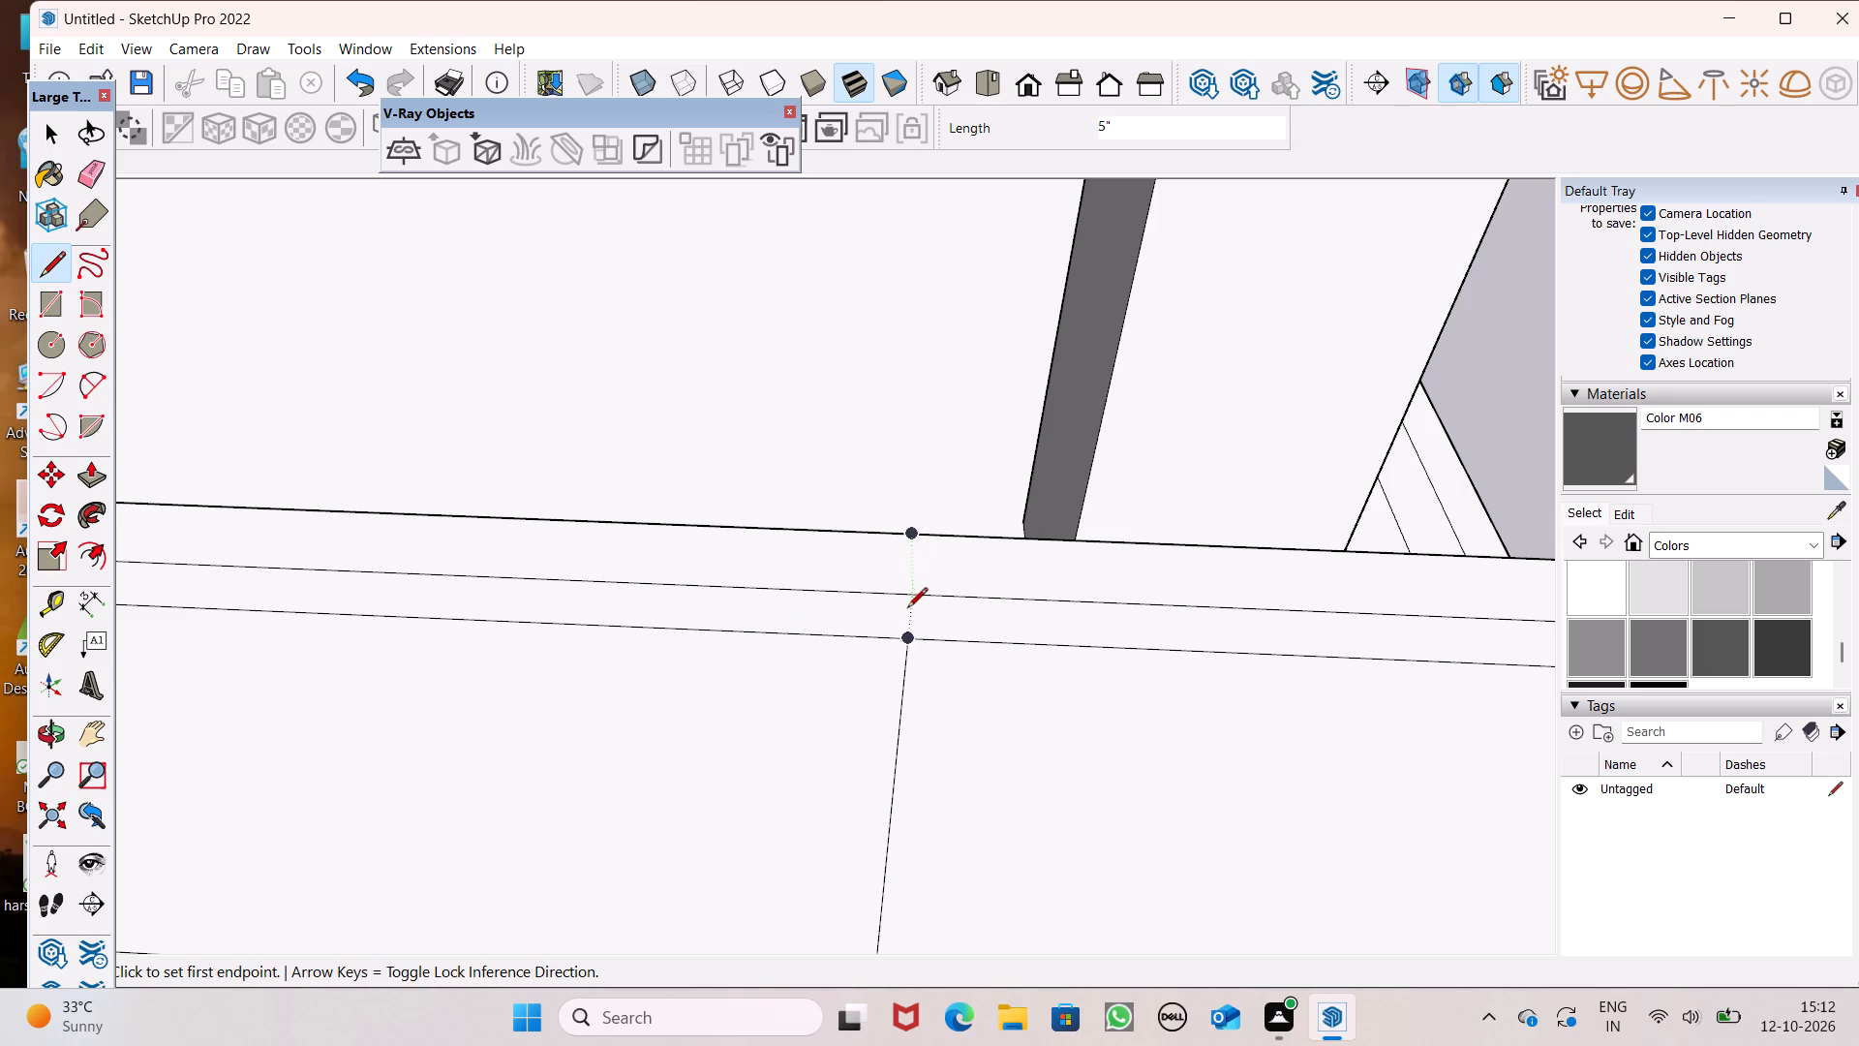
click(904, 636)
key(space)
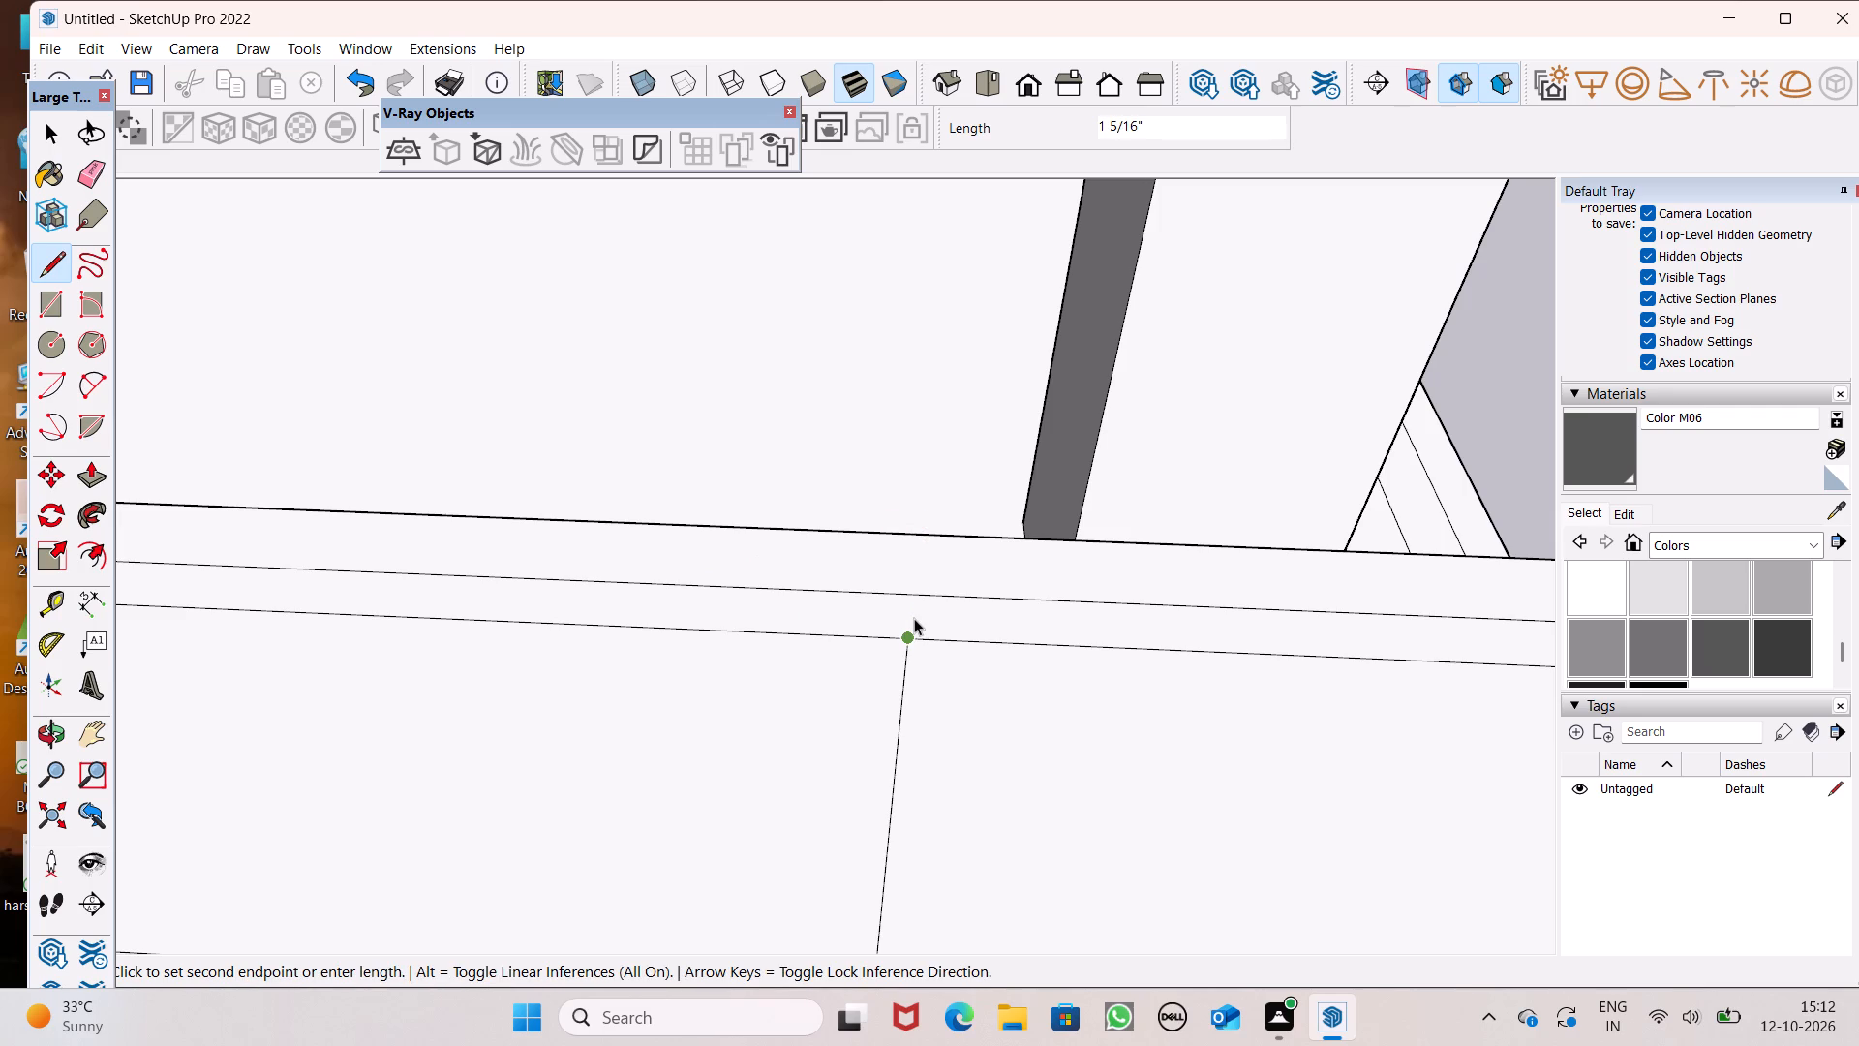
Extend the split line about 3" up the front of the parapet cap to its outer top edge.
scroll(914, 617, down, 15)
middle_click(1051, 596)
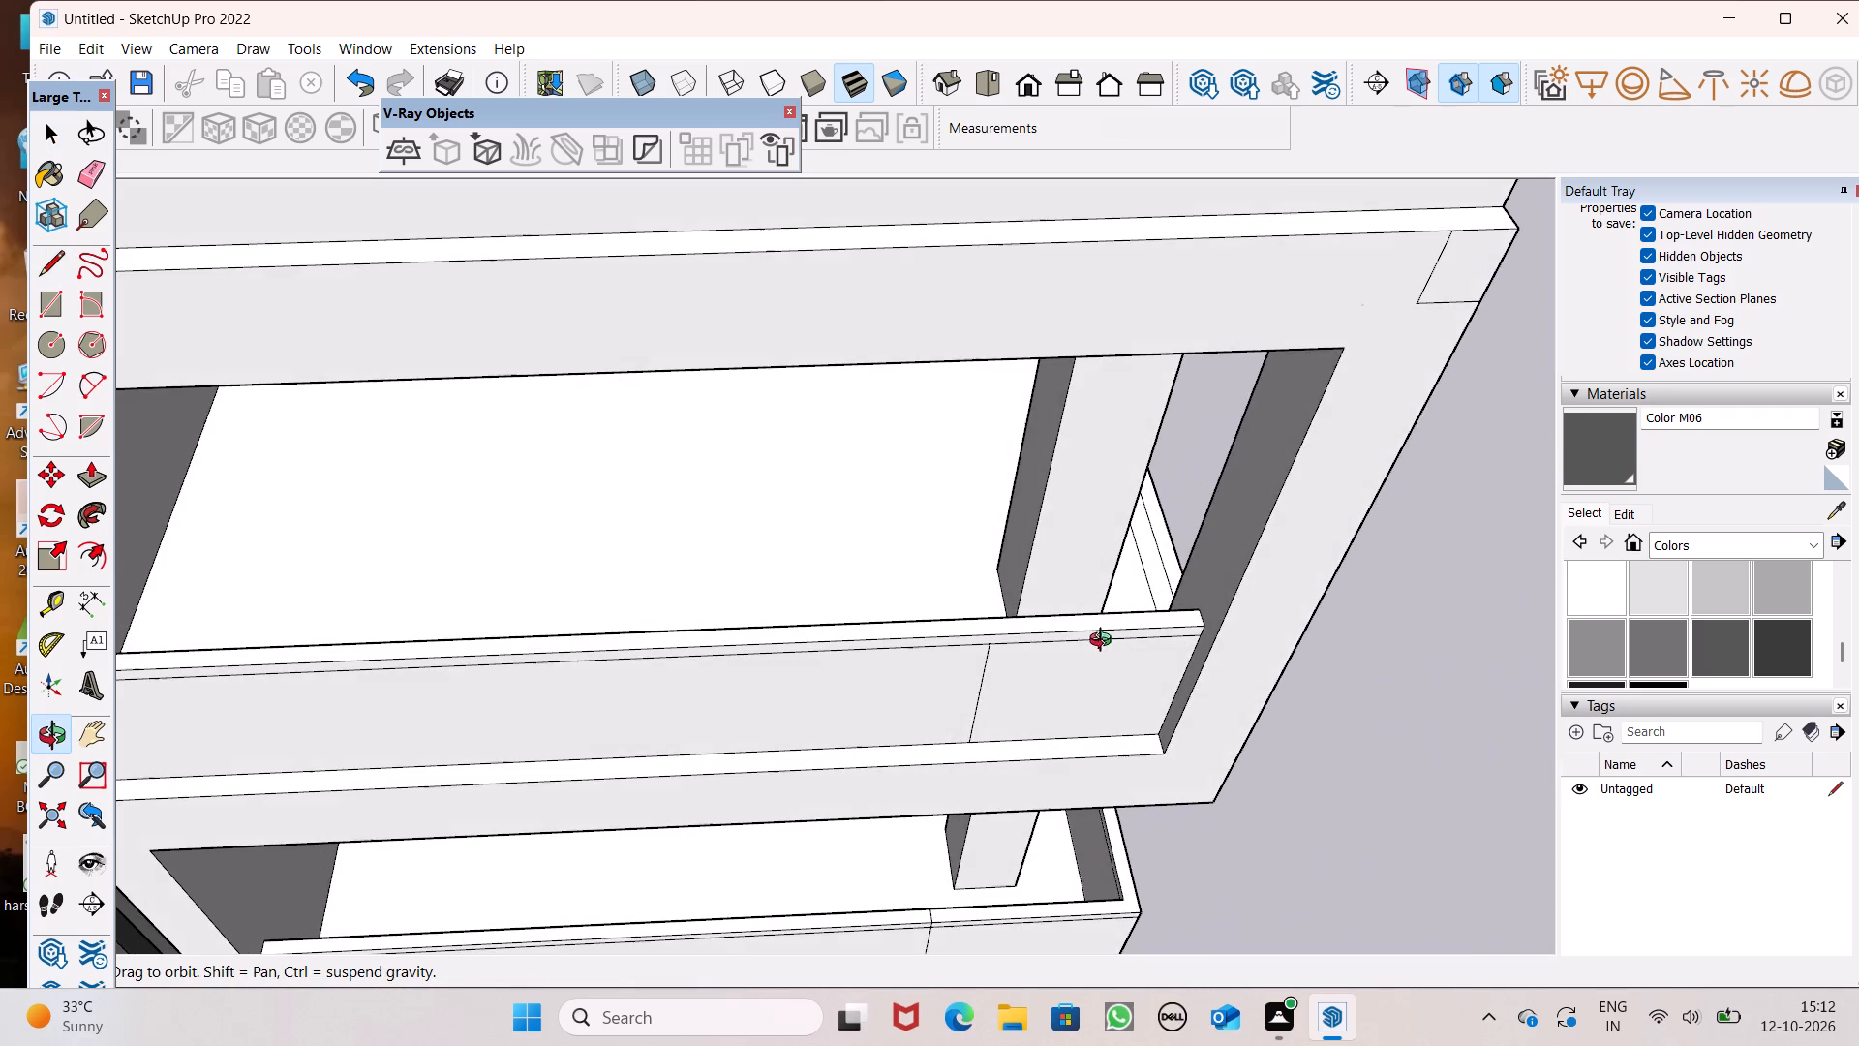
scroll(1005, 589, up, 8)
scroll(914, 621, up, 8)
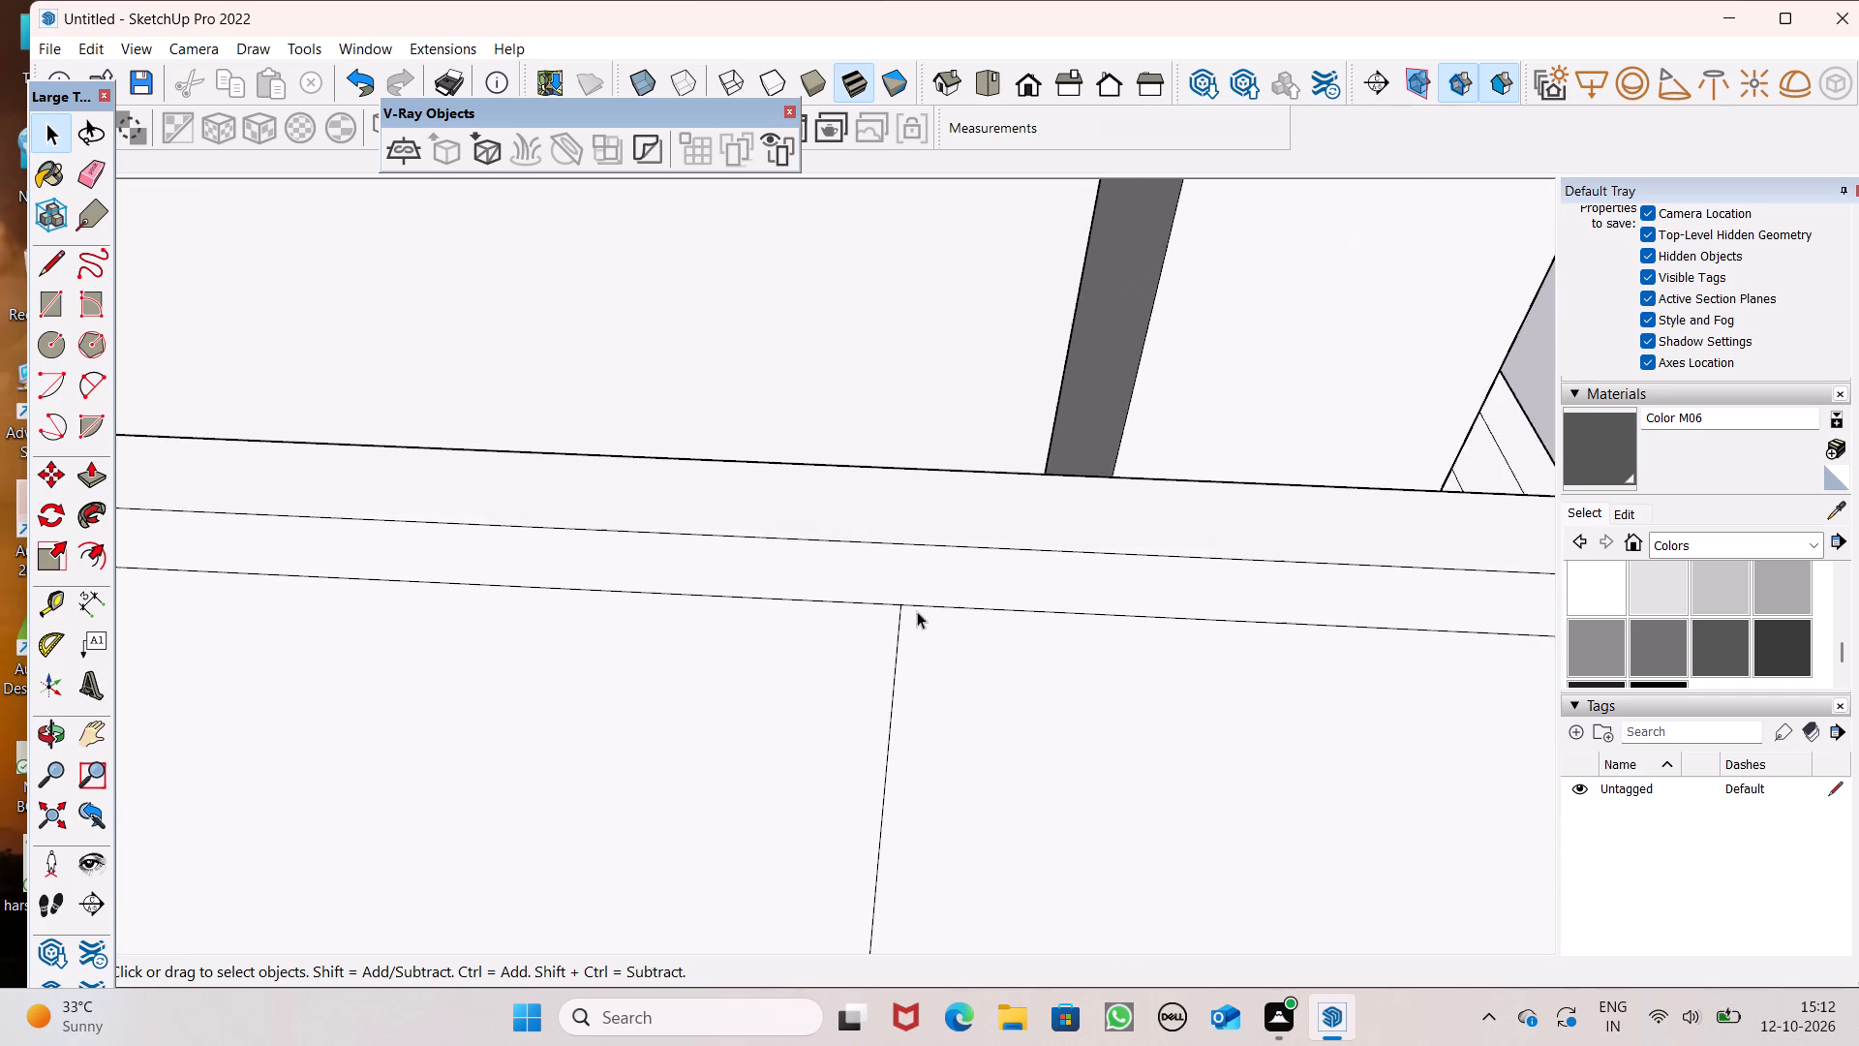
middle_drag(939, 611, 961, 473)
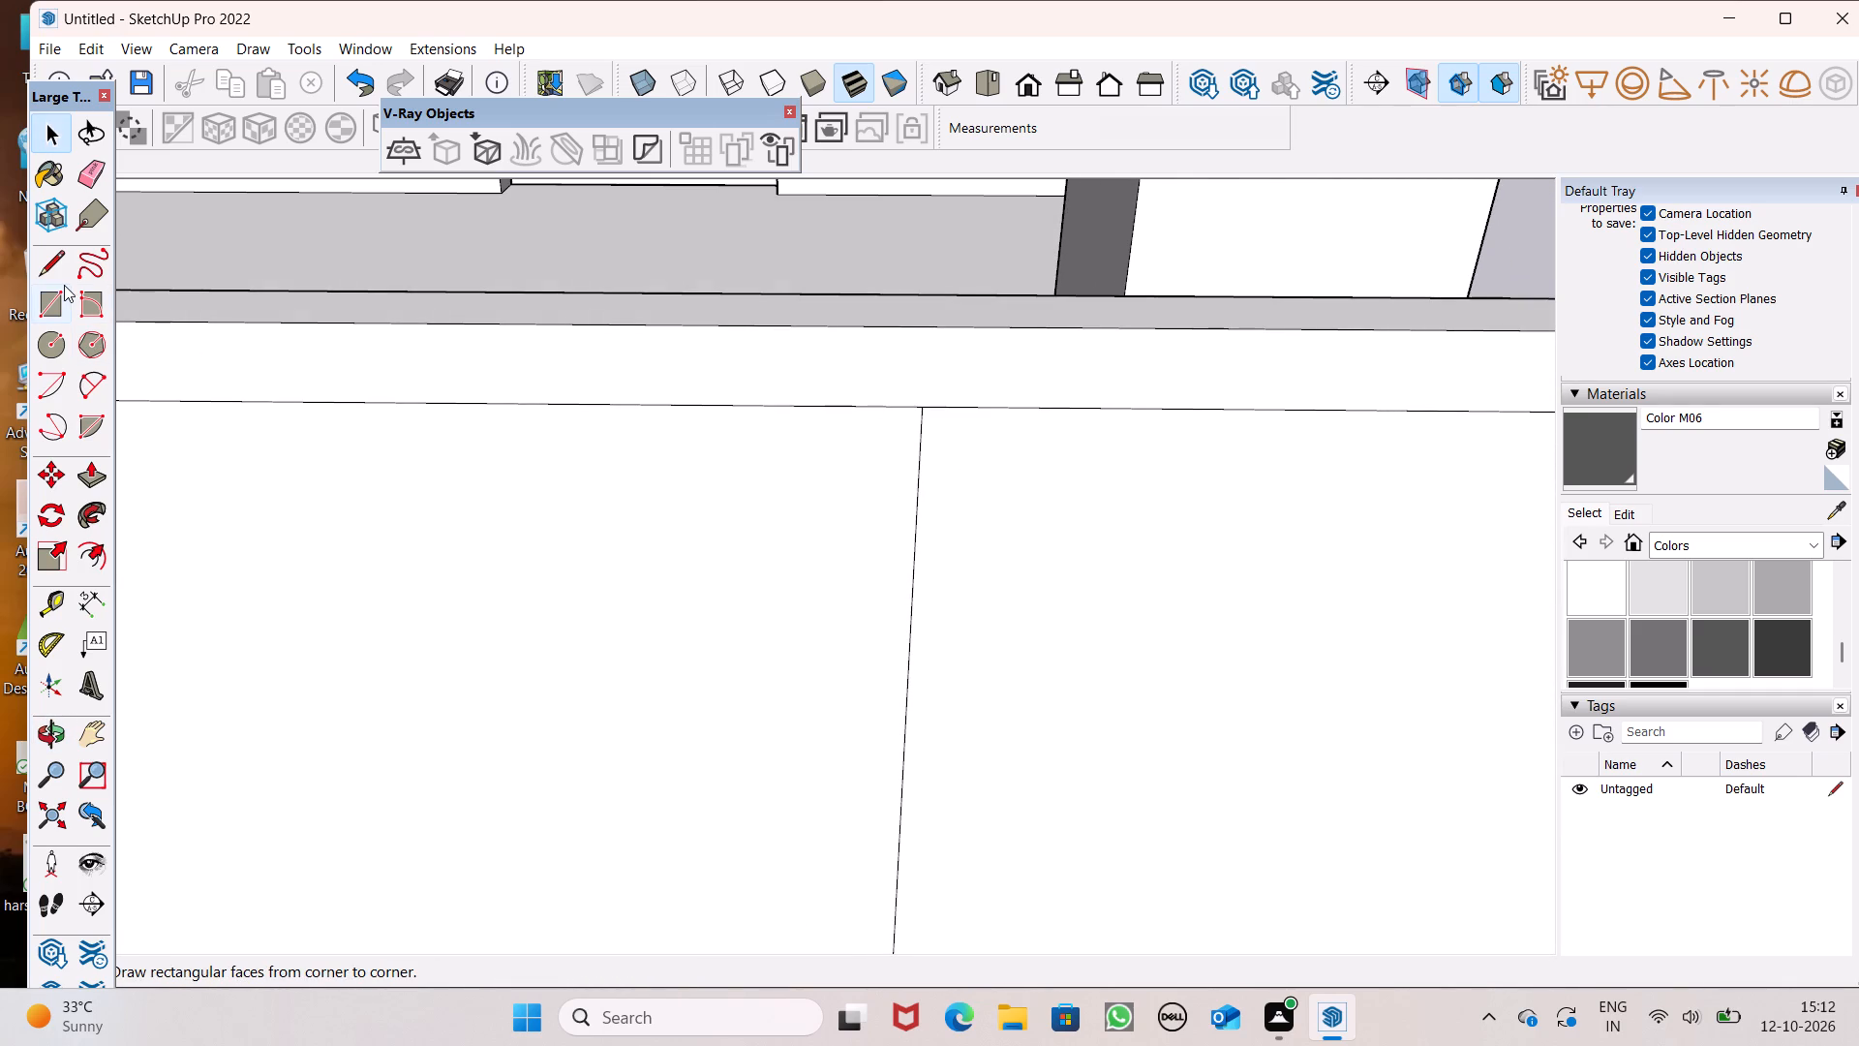
click(64, 285)
click(49, 261)
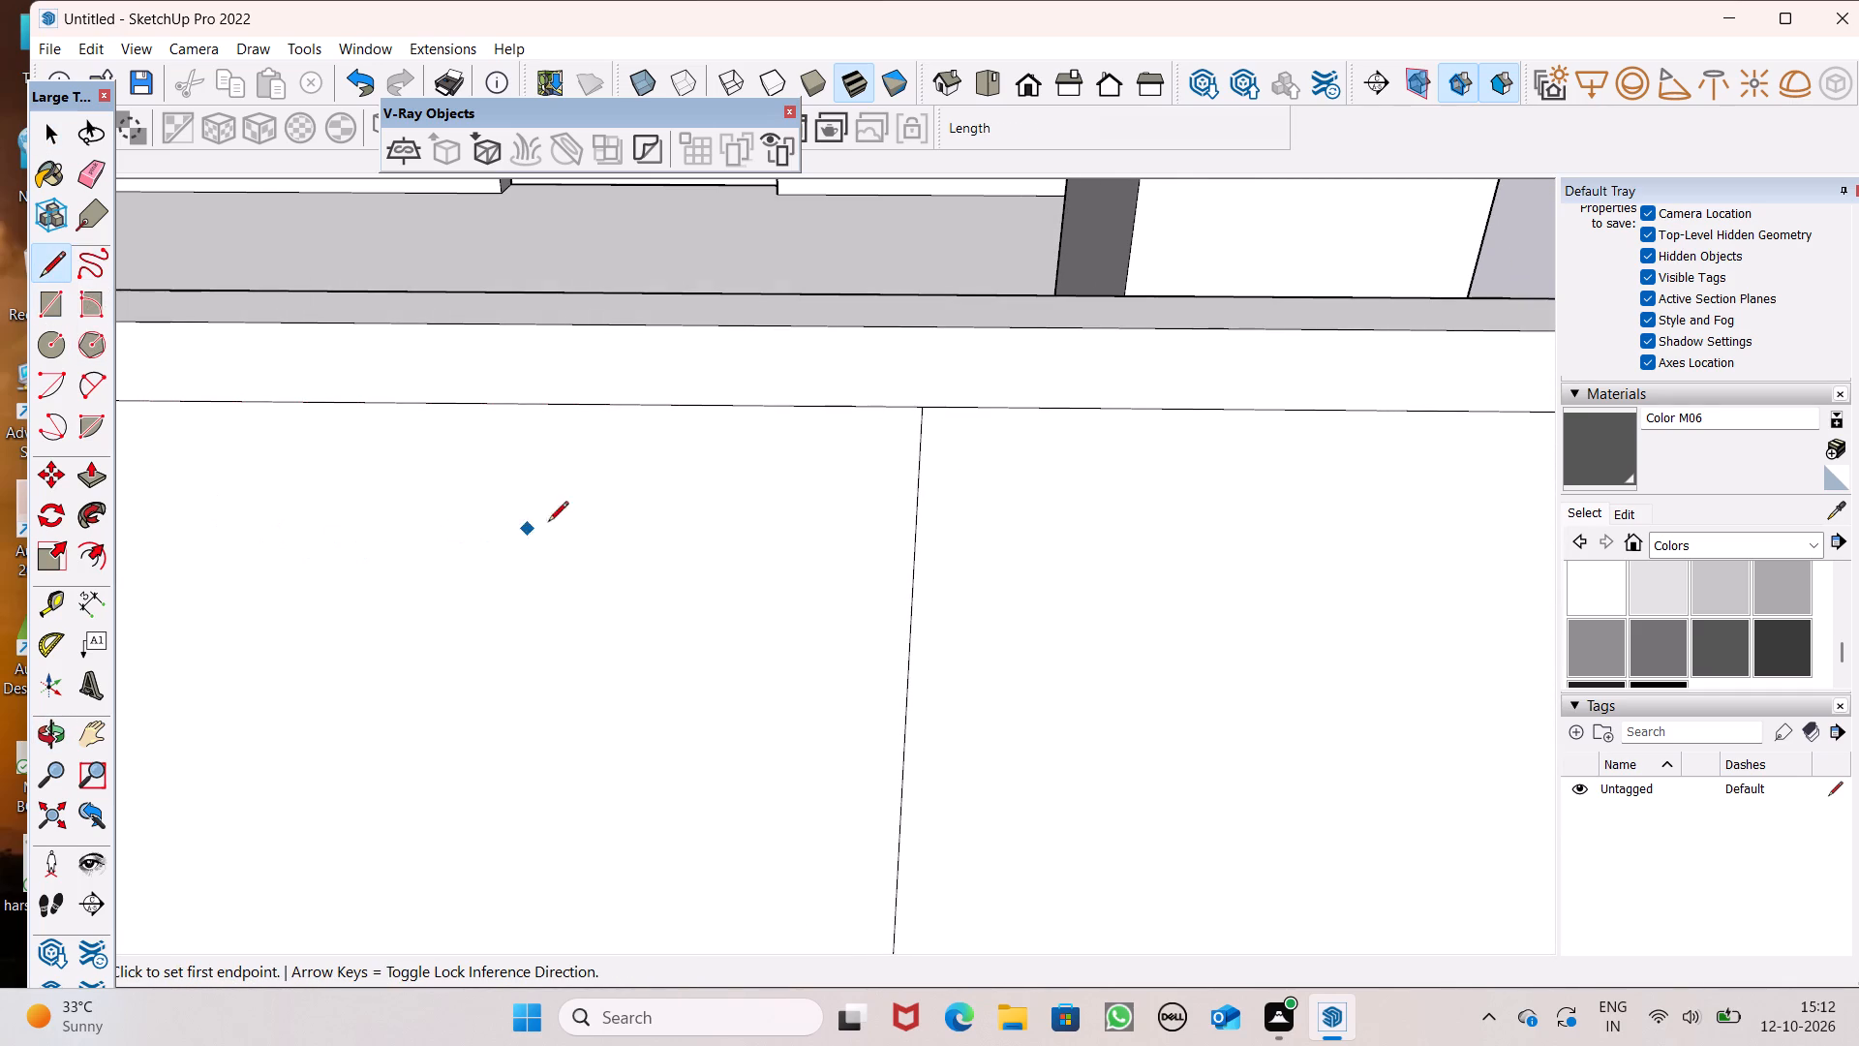
scroll(873, 331, up, 6)
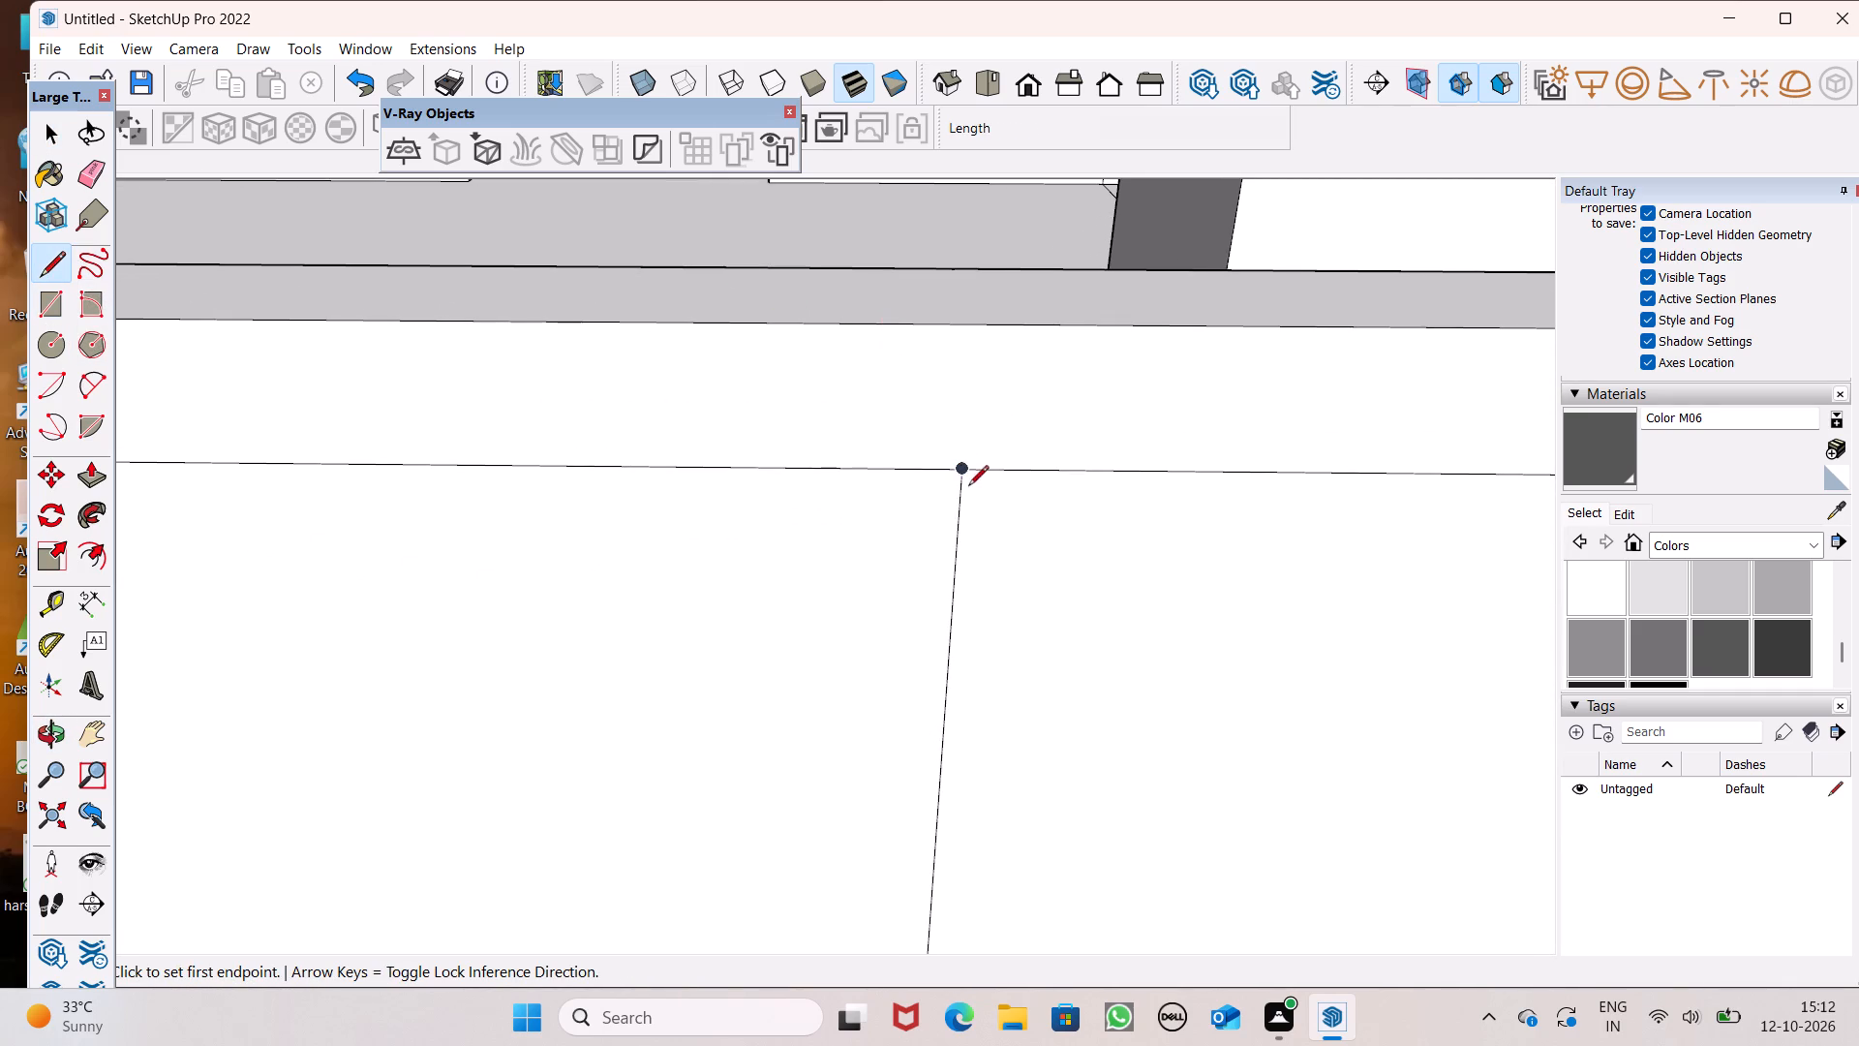
drag(963, 471, 960, 461)
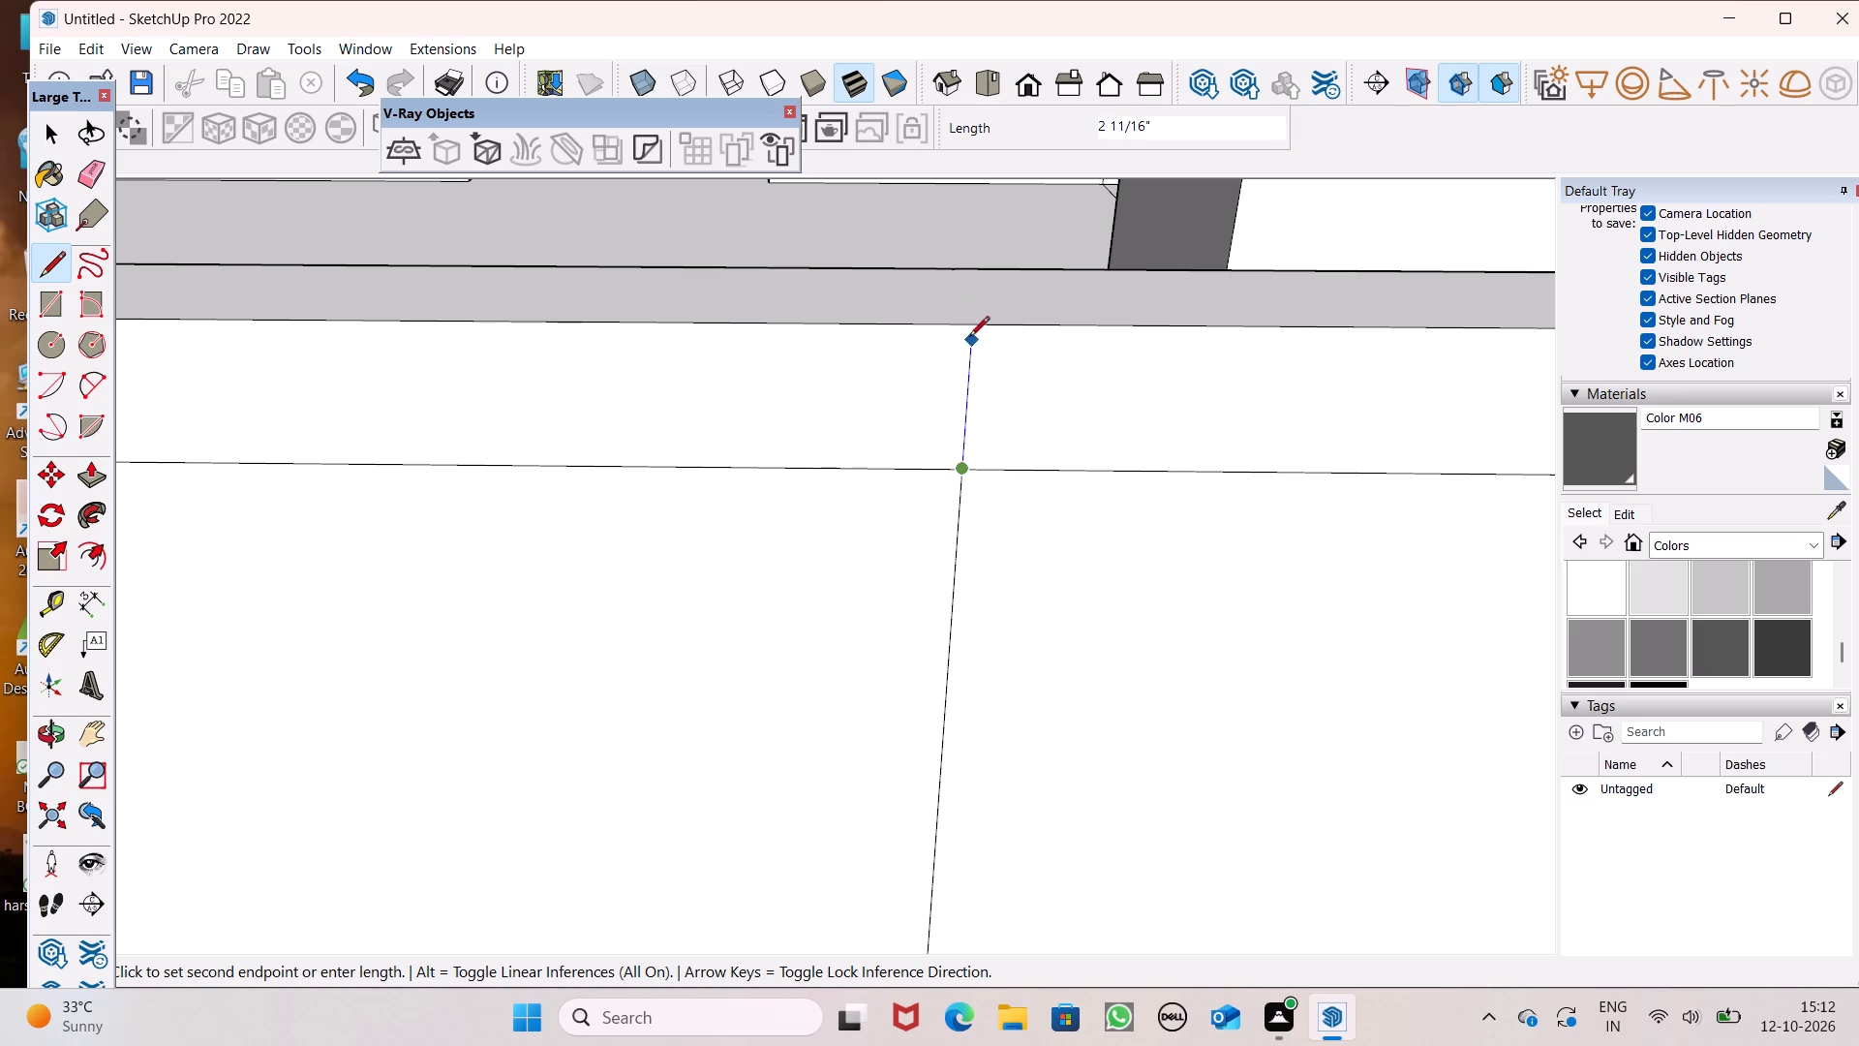
click(965, 329)
Continue the split line across the top of the second-lowest balcony's parapet to its inner edge.
scroll(1044, 408, down, 9)
middle_drag(1081, 475, 1087, 493)
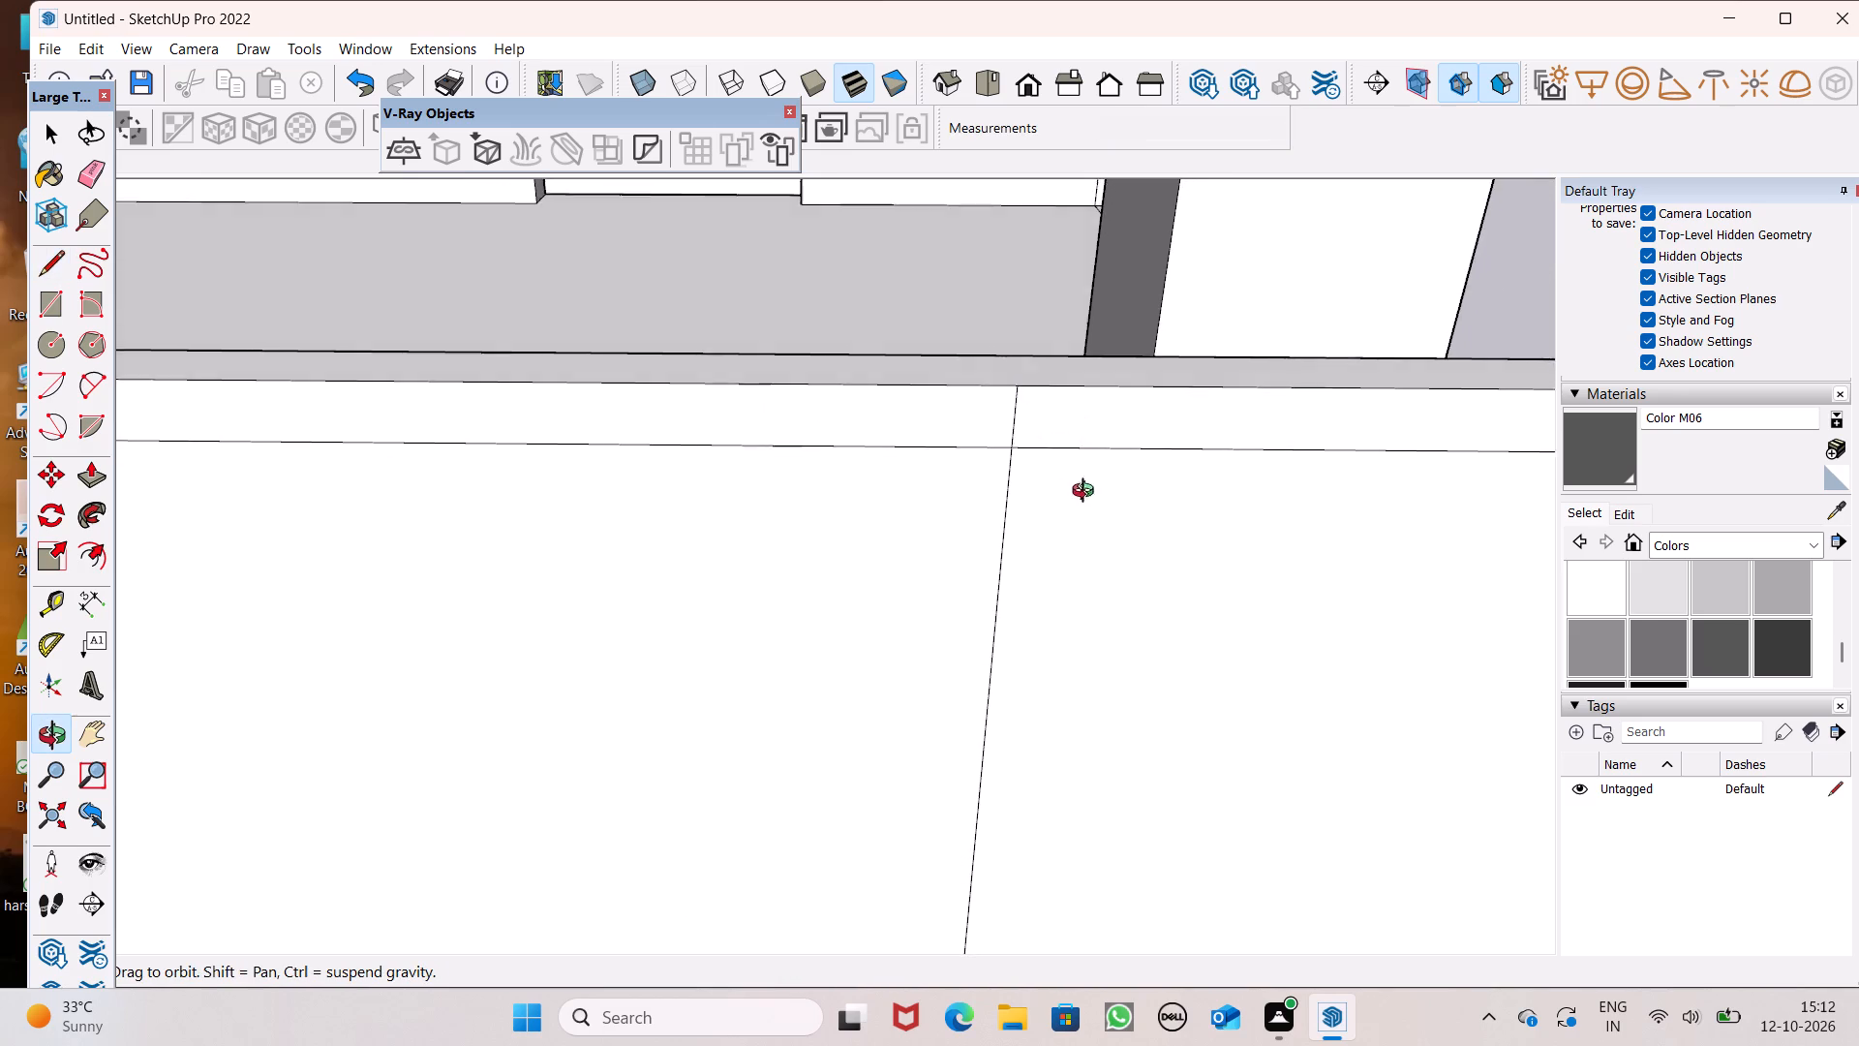
middle_drag(1087, 493, 1109, 828)
scroll(1029, 755, up, 5)
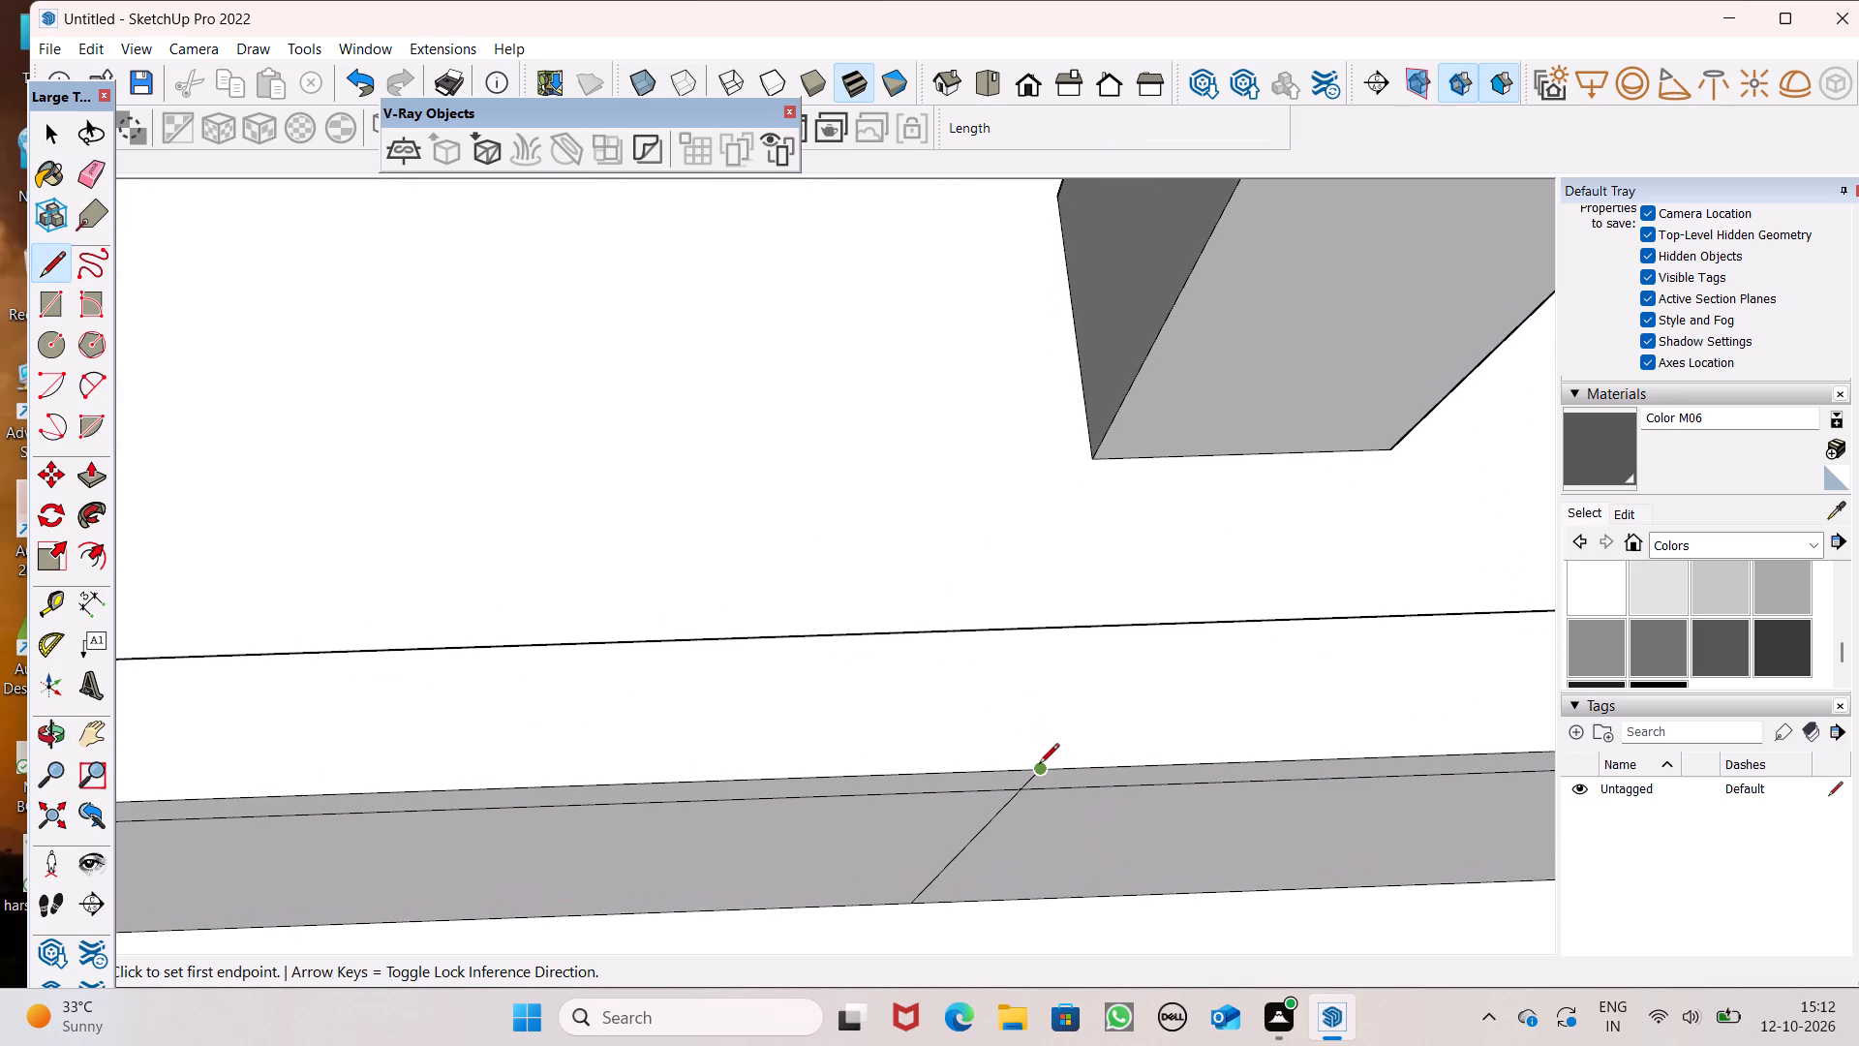
drag(1039, 765, 1037, 661)
click(1037, 641)
Examine the split parapets of the two lowest balconies from outside the building.
scroll(970, 527, down, 13)
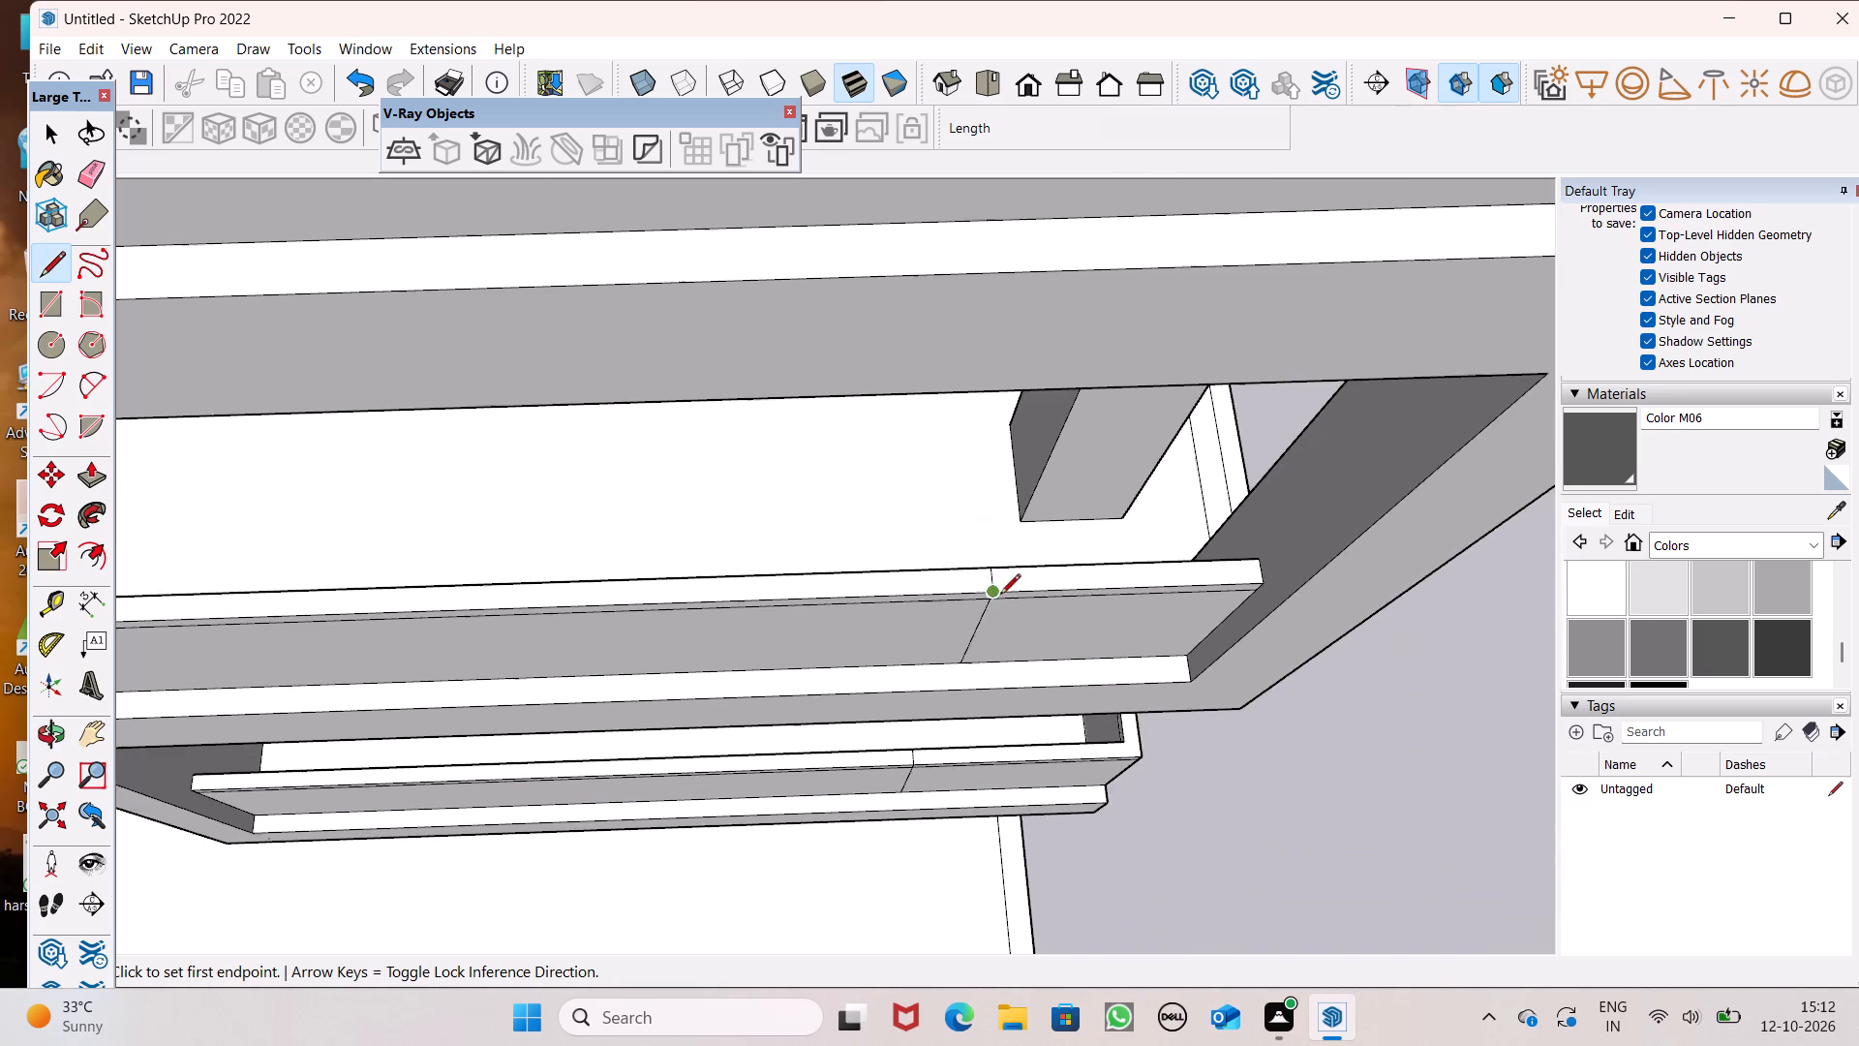
middle_drag(1001, 643, 1019, 438)
scroll(1102, 497, down, 6)
middle_drag(1101, 574, 982, 478)
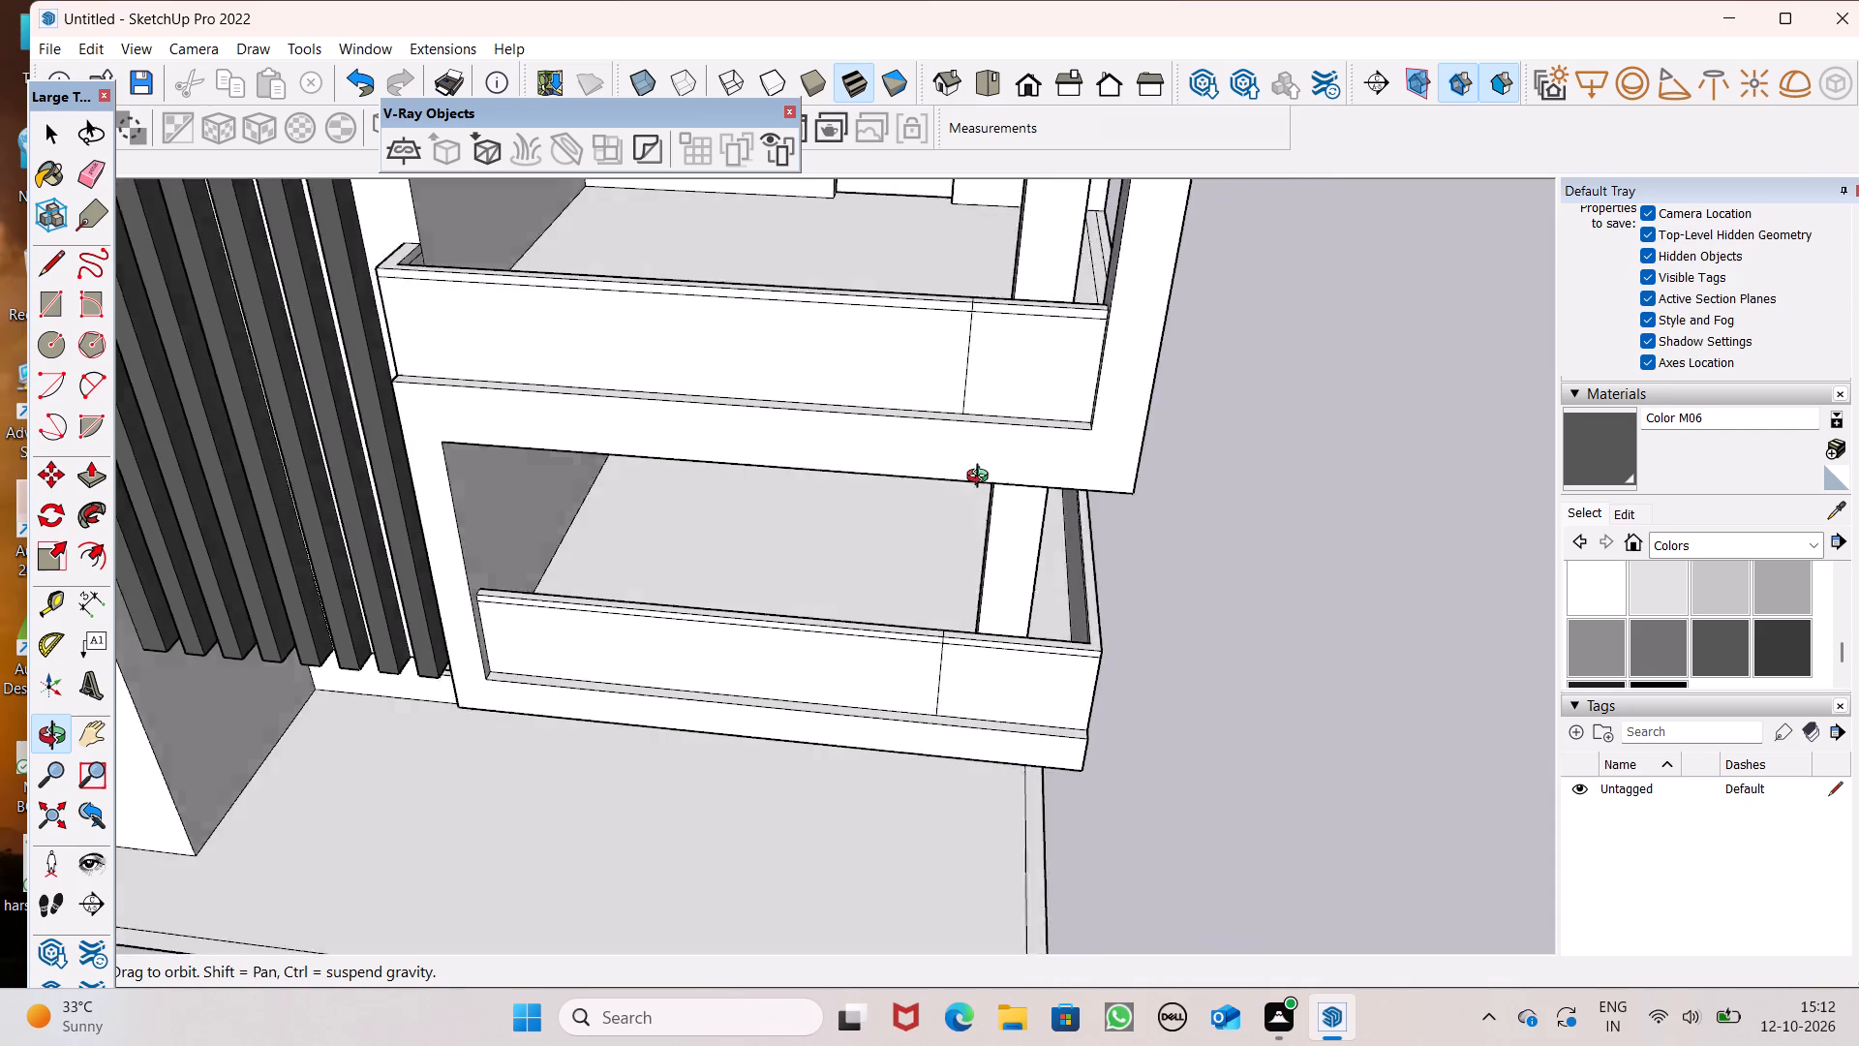
middle_drag(982, 478, 974, 467)
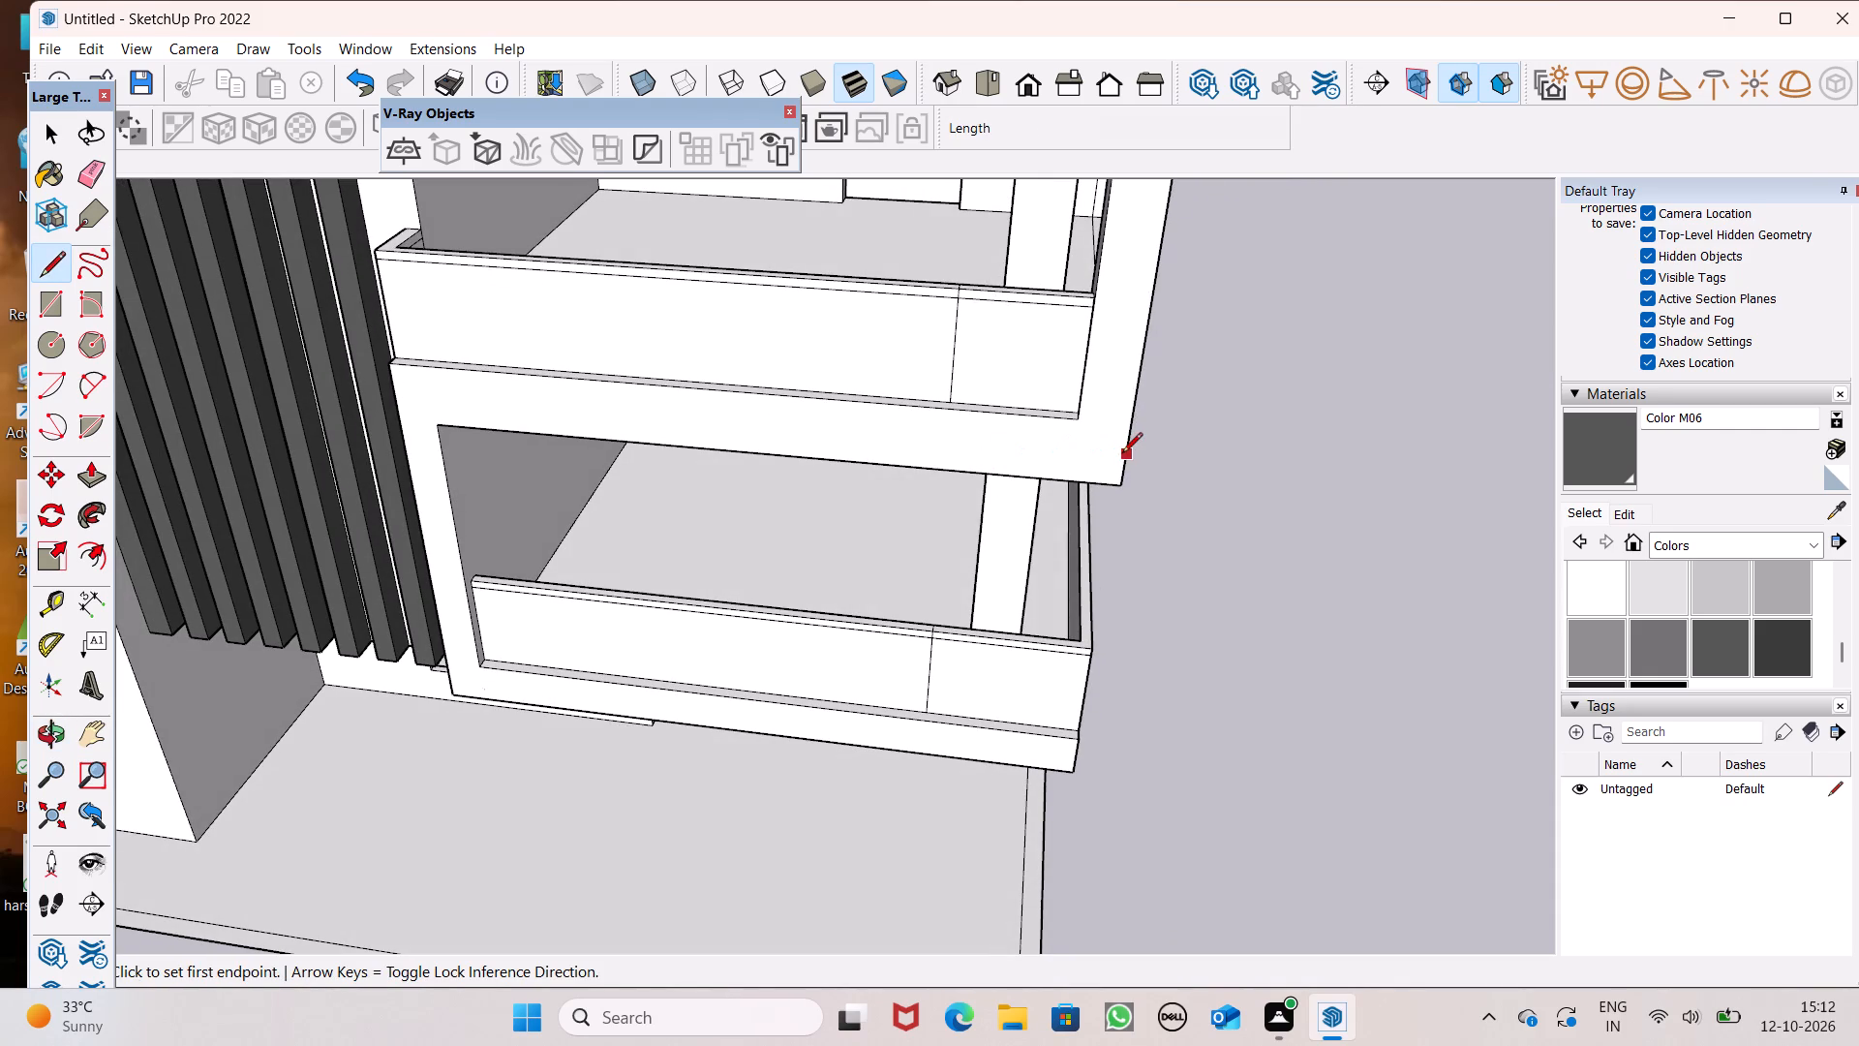
scroll(1122, 454, down, 5)
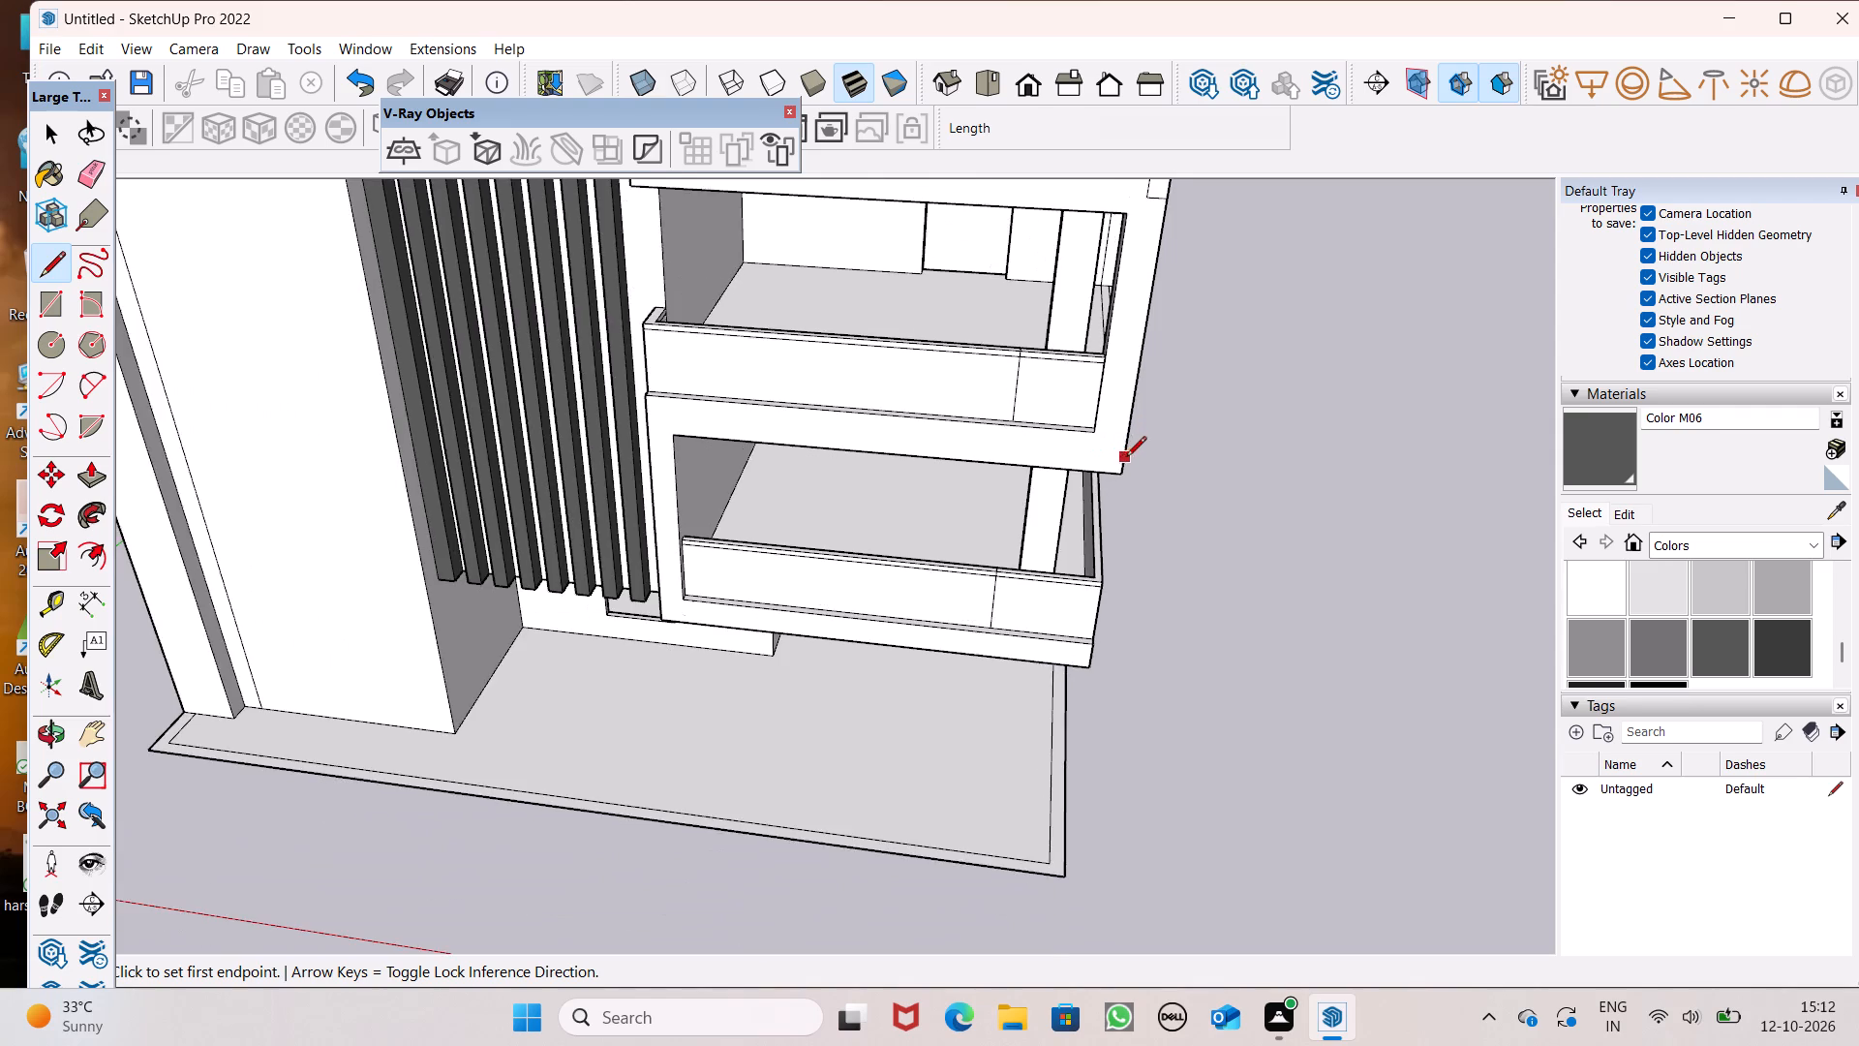
scroll(1135, 500, down, 5)
middle_drag(1138, 460, 939, 484)
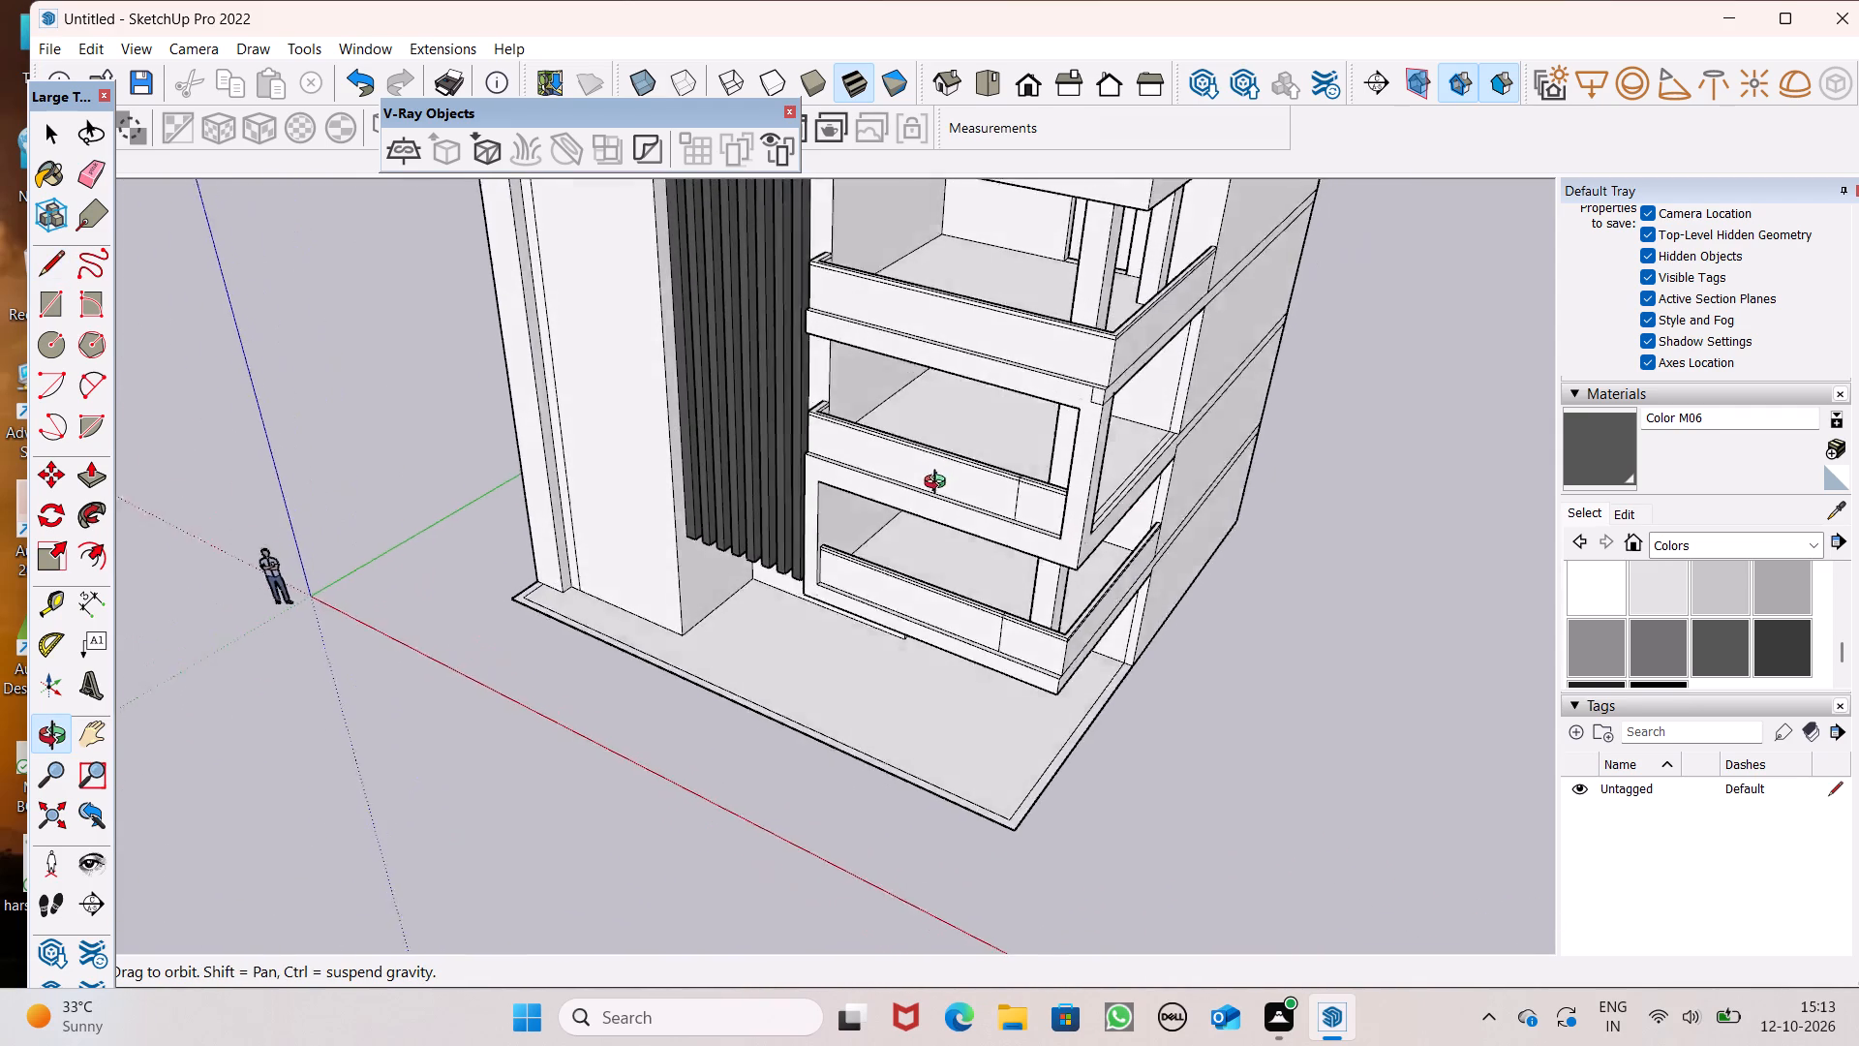
middle_drag(939, 484, 1110, 557)
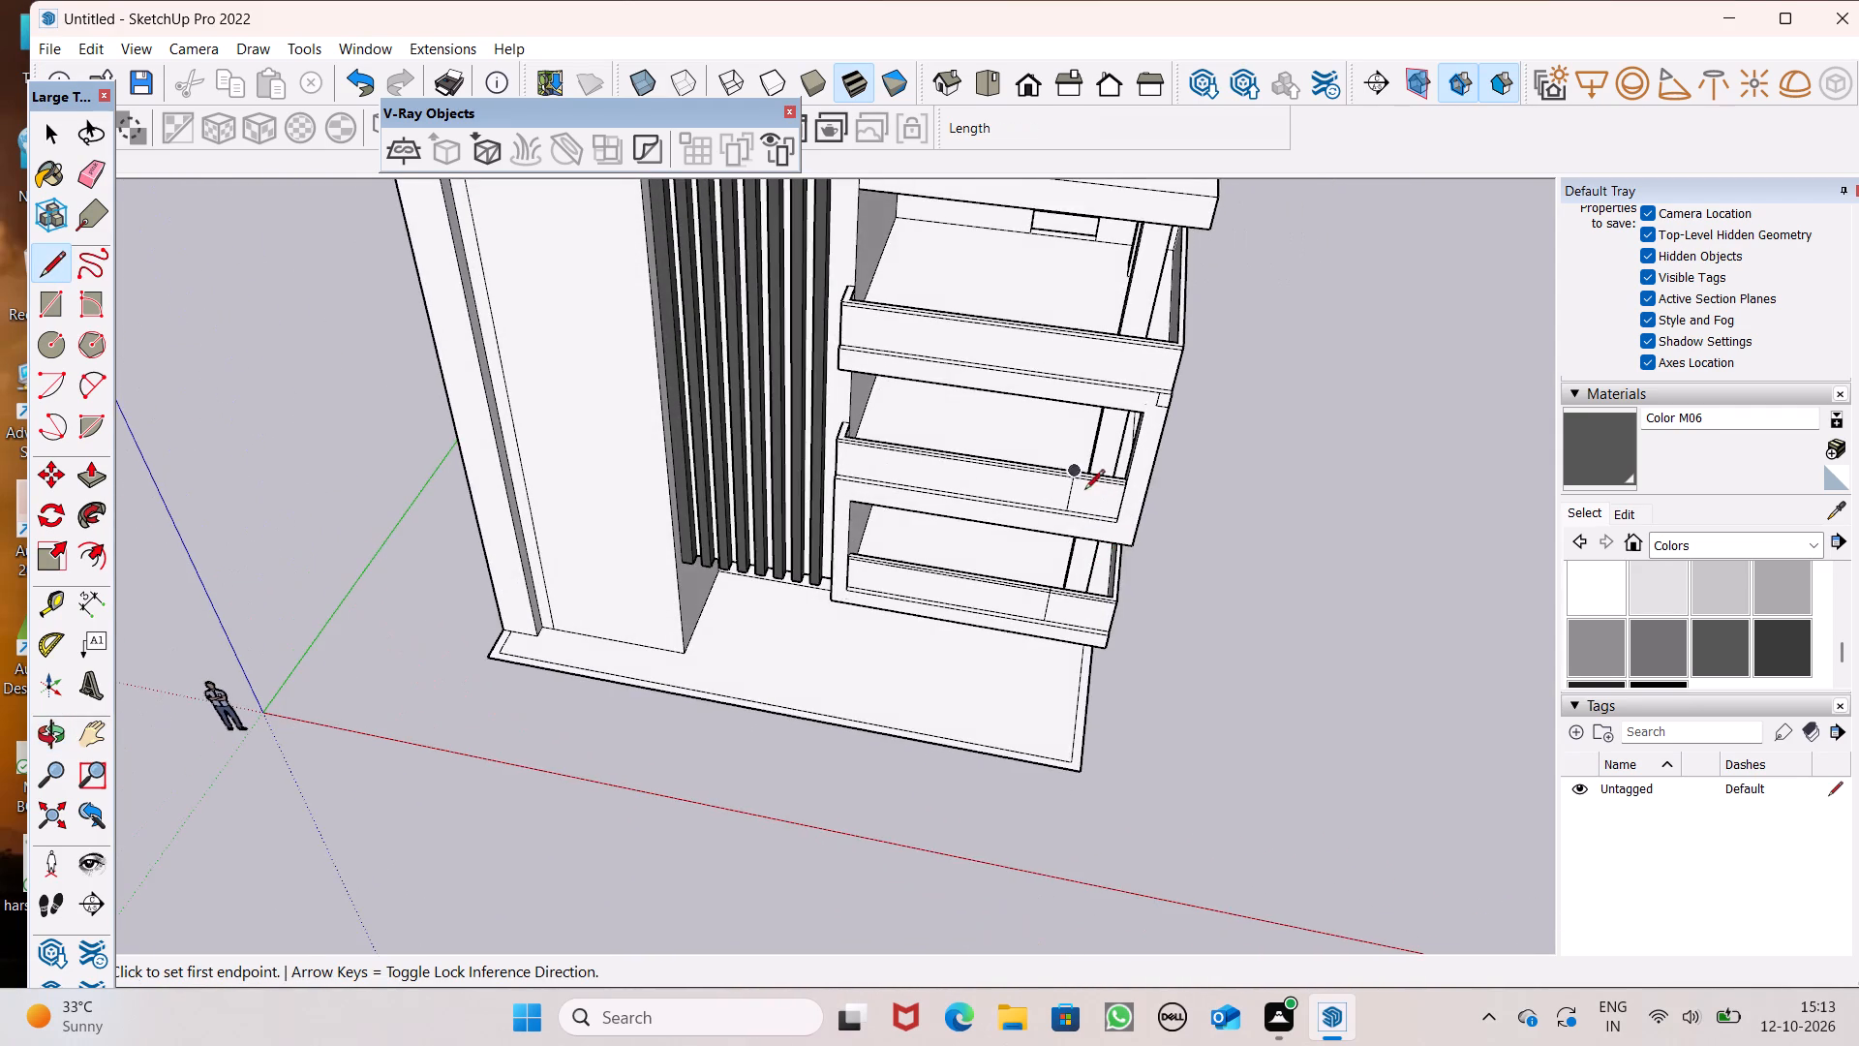
Draw a vertical line about 3' 6" down the second-lowest balcony parapet's inner face, from the top split line's inner end.
scroll(1083, 490, up, 17)
middle_drag(1096, 505, 1566, 747)
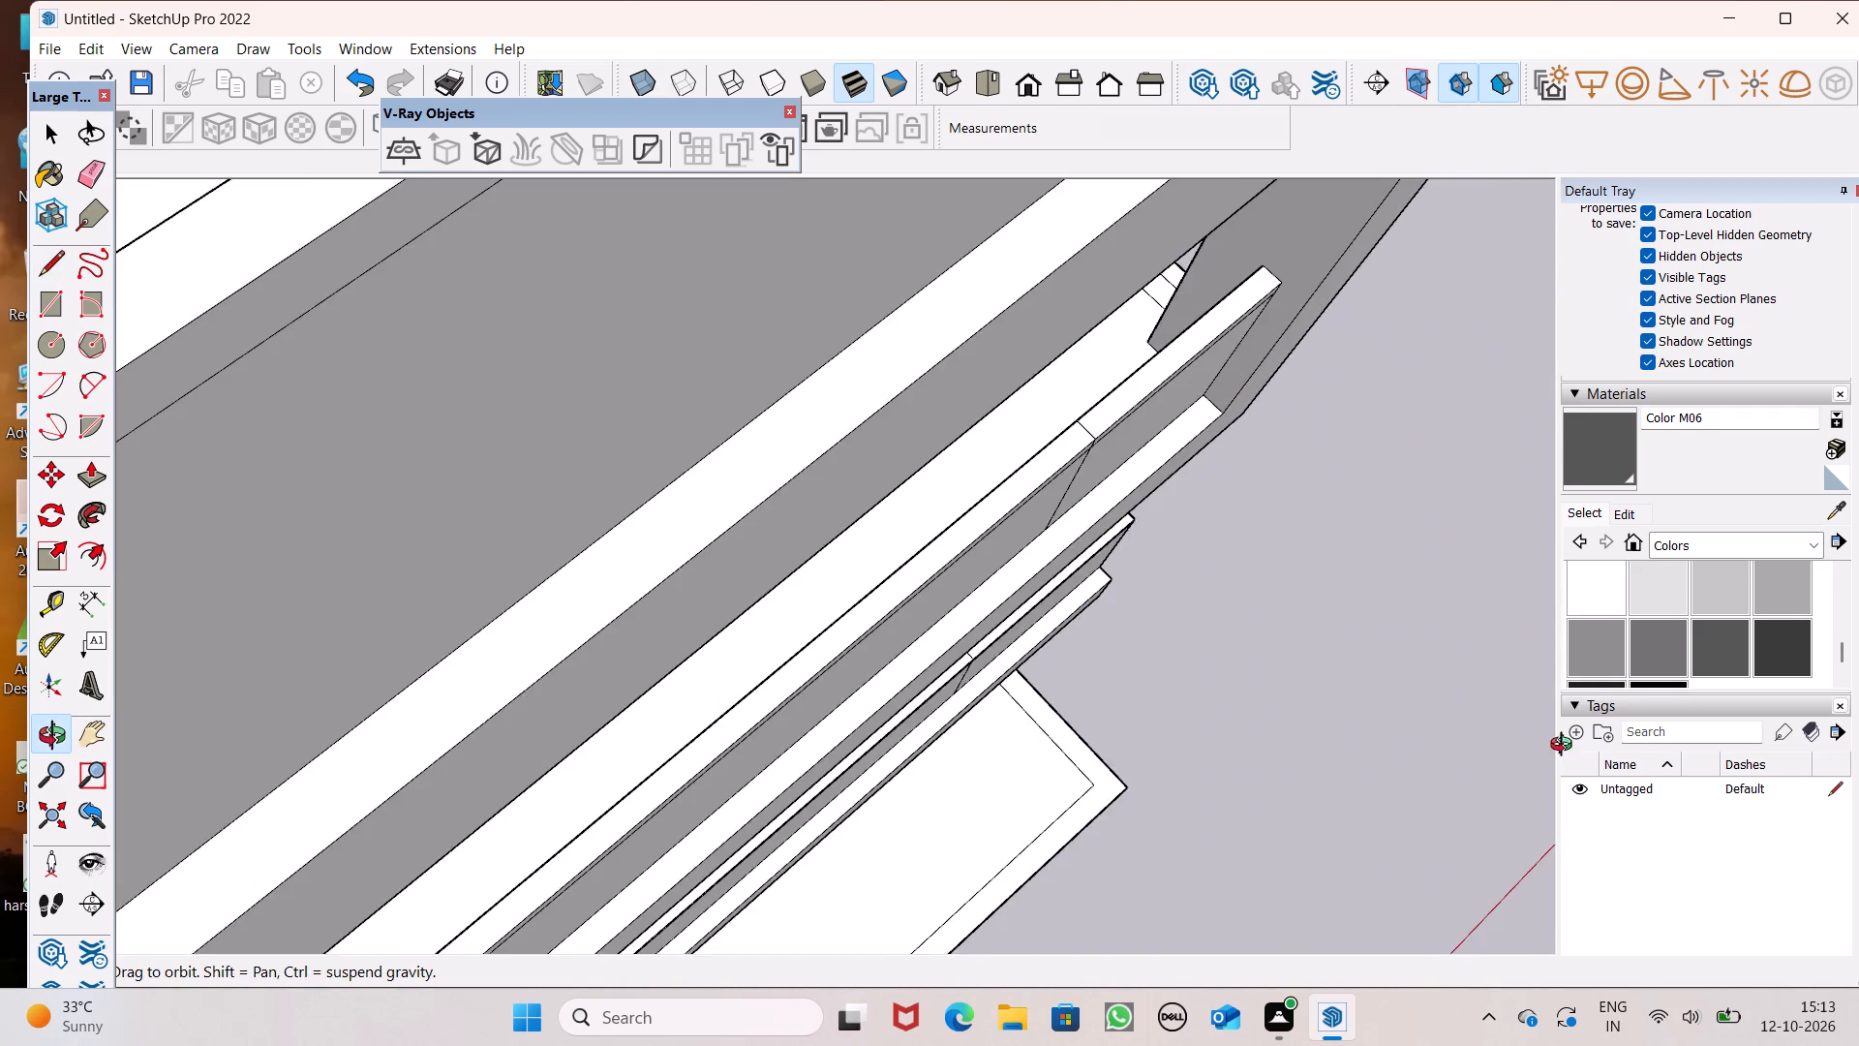
middle_drag(1566, 747, 1539, 699)
scroll(760, 406, up, 8)
scroll(1046, 434, up, 9)
scroll(1152, 488, down, 2)
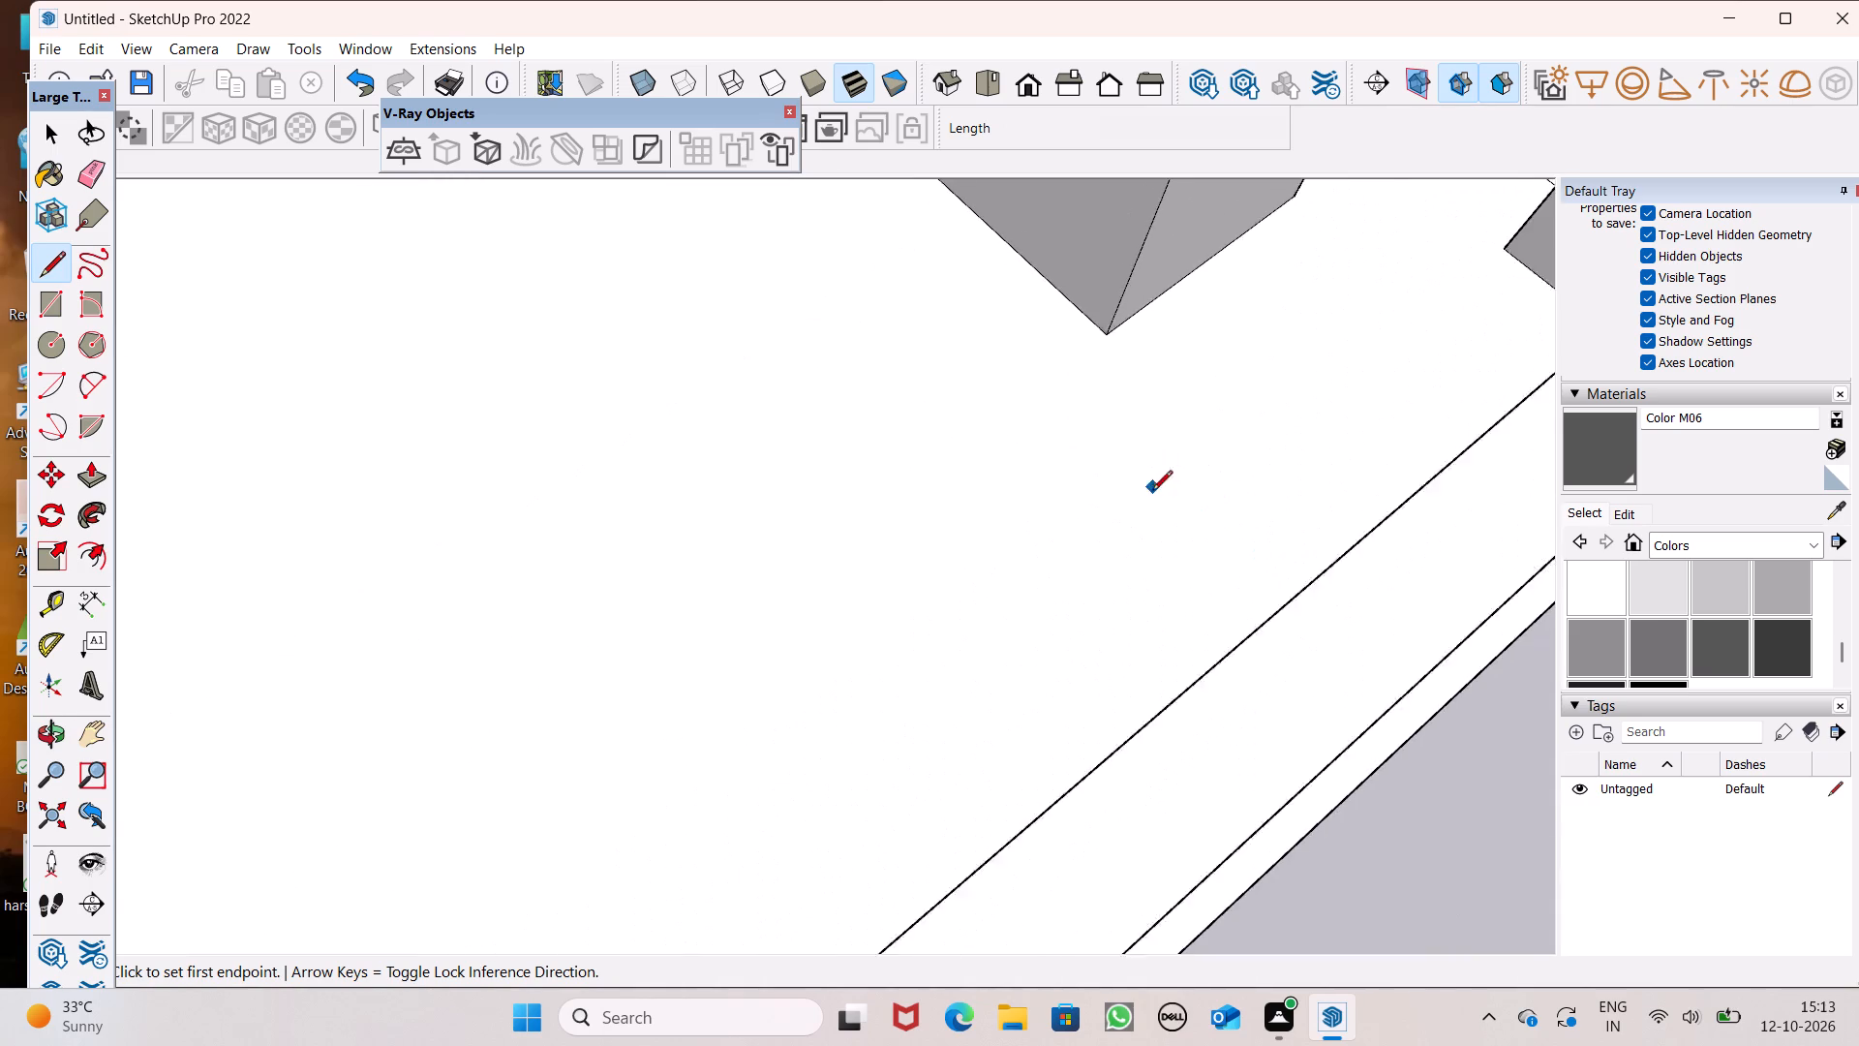
scroll(1152, 492, down, 5)
middle_drag(1337, 631, 1455, 562)
scroll(1037, 406, up, 9)
scroll(1202, 662, up, 3)
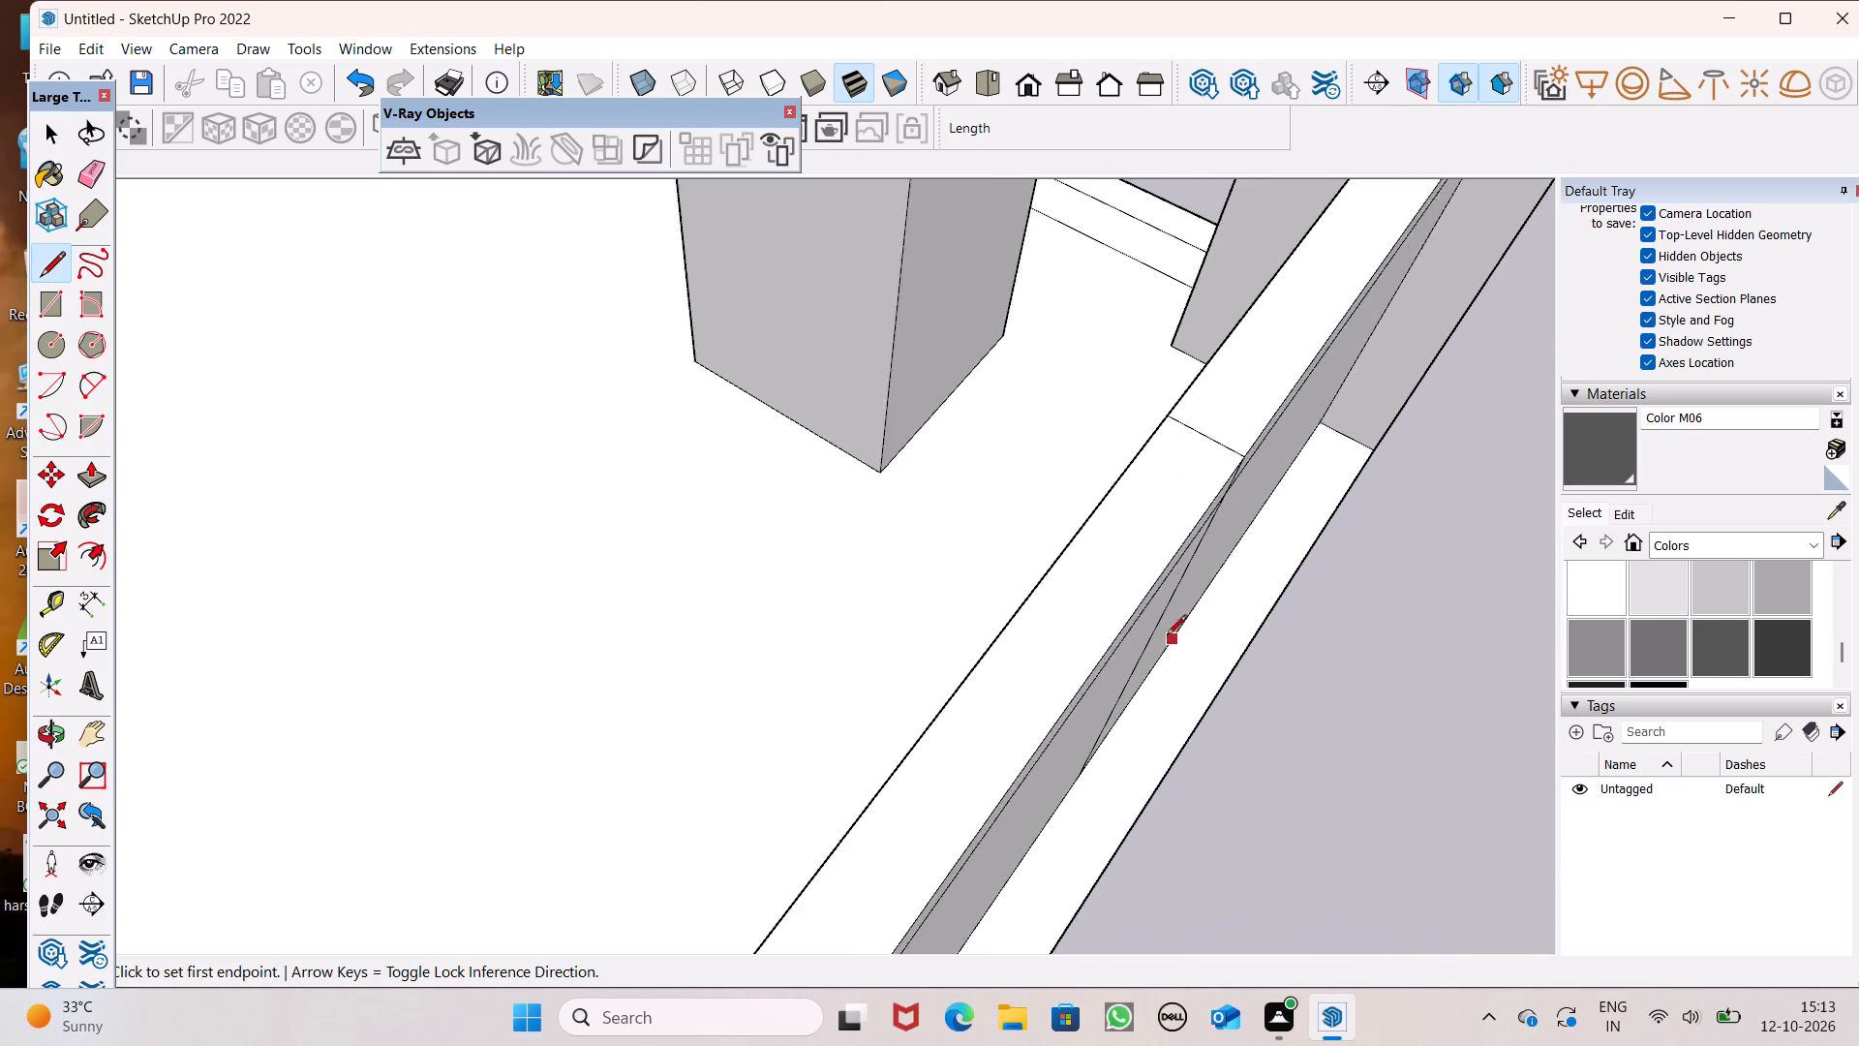
scroll(1167, 636, up, 5)
middle_drag(1020, 640, 1352, 488)
scroll(1392, 484, up, 1)
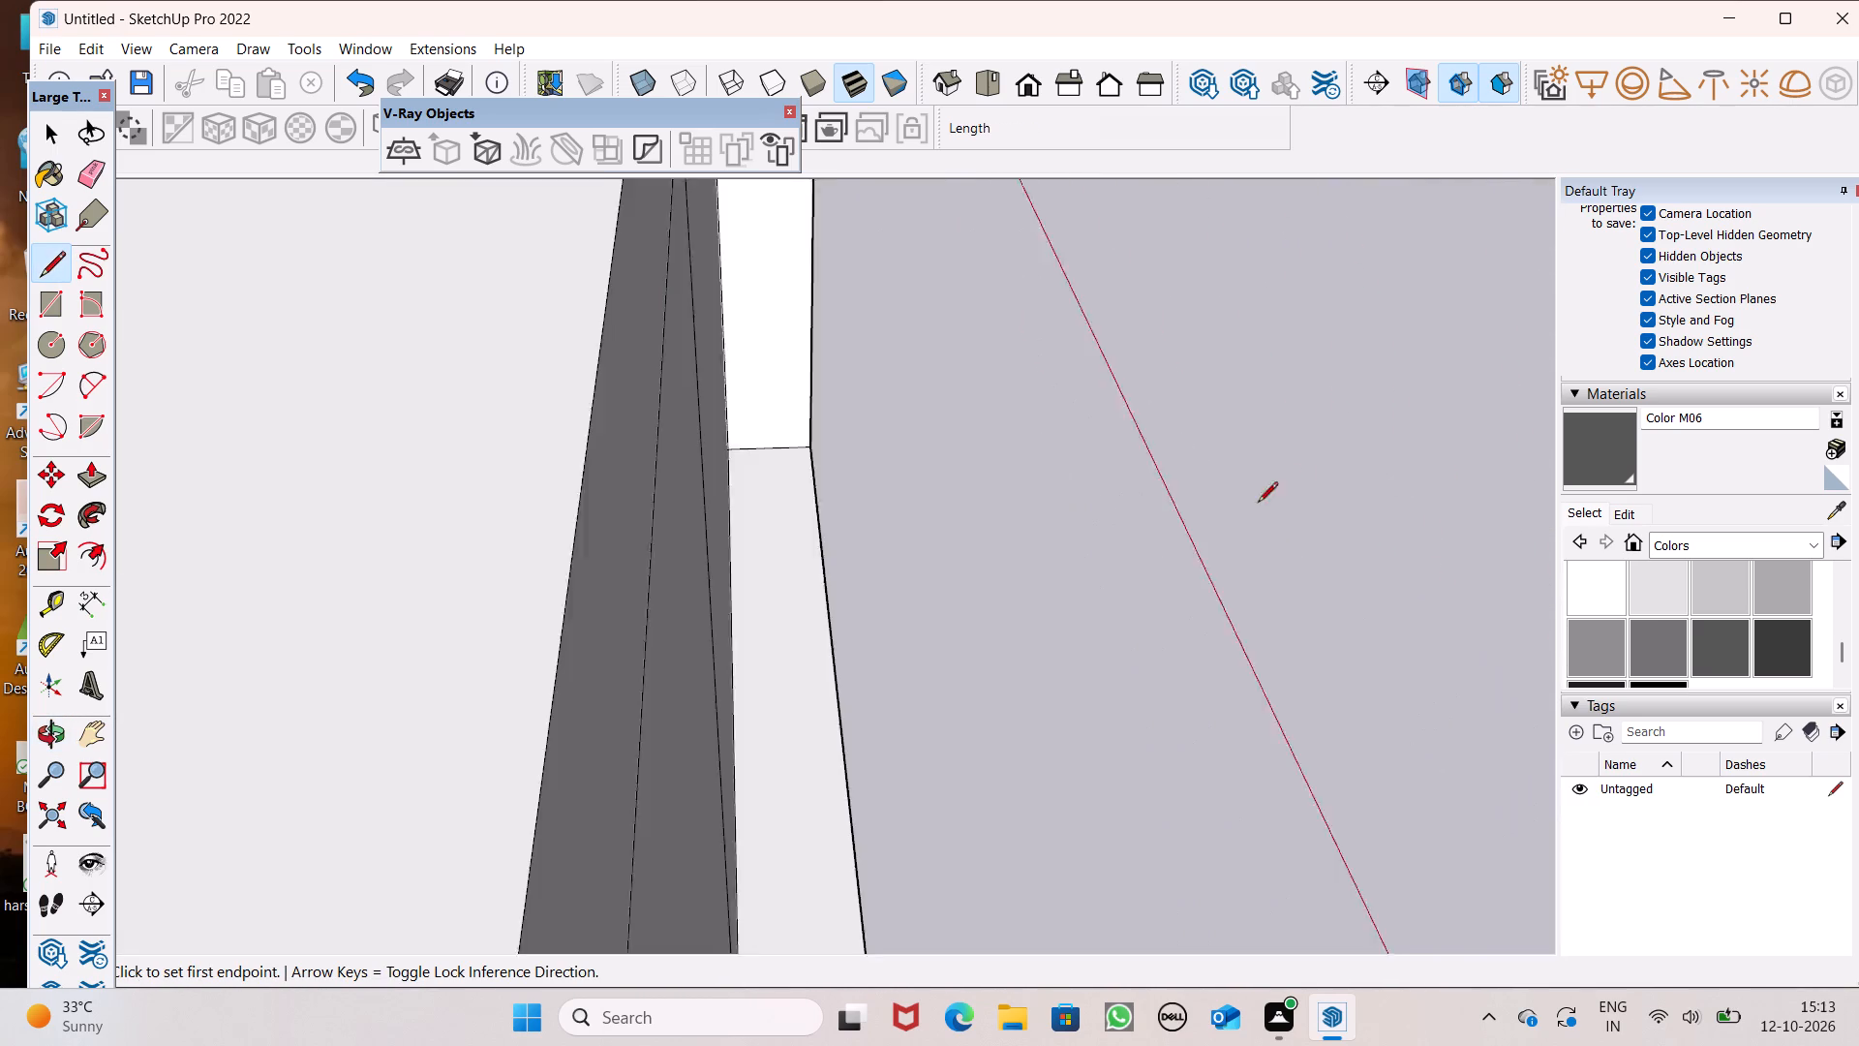
scroll(1058, 511, down, 5)
scroll(901, 458, up, 4)
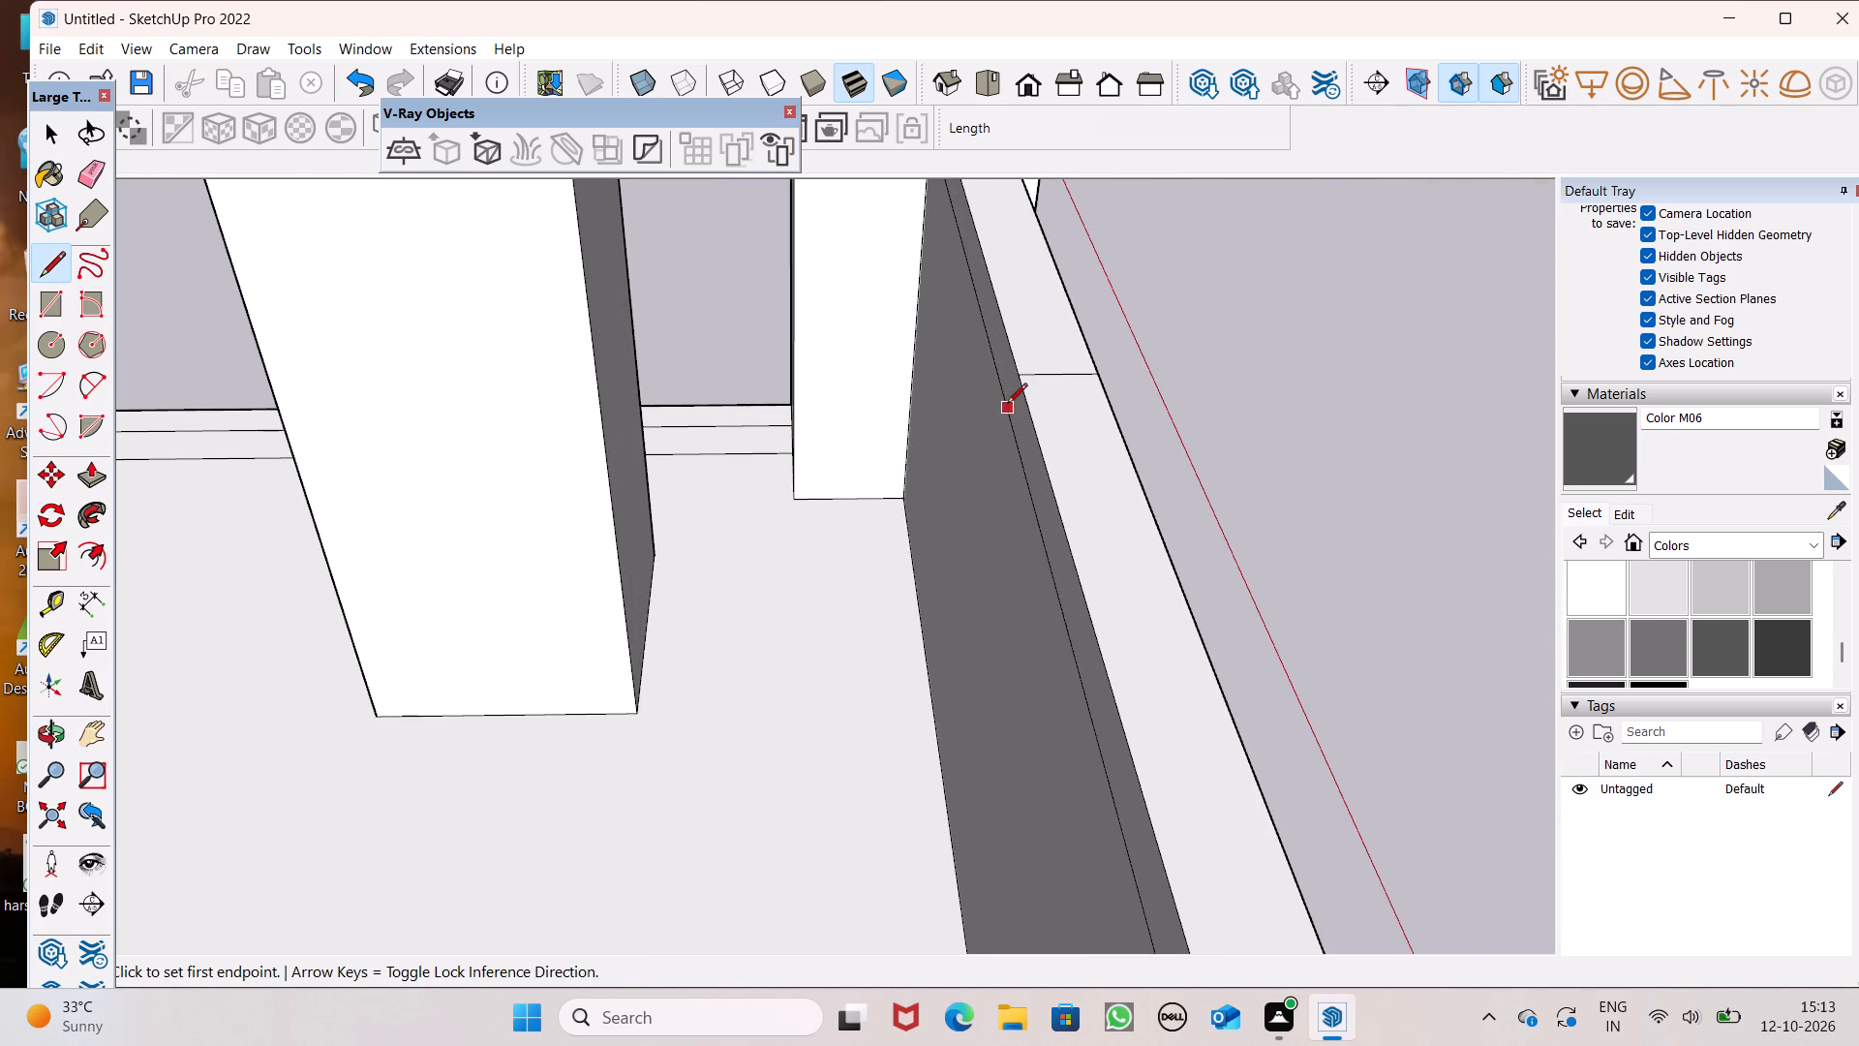
click(1021, 380)
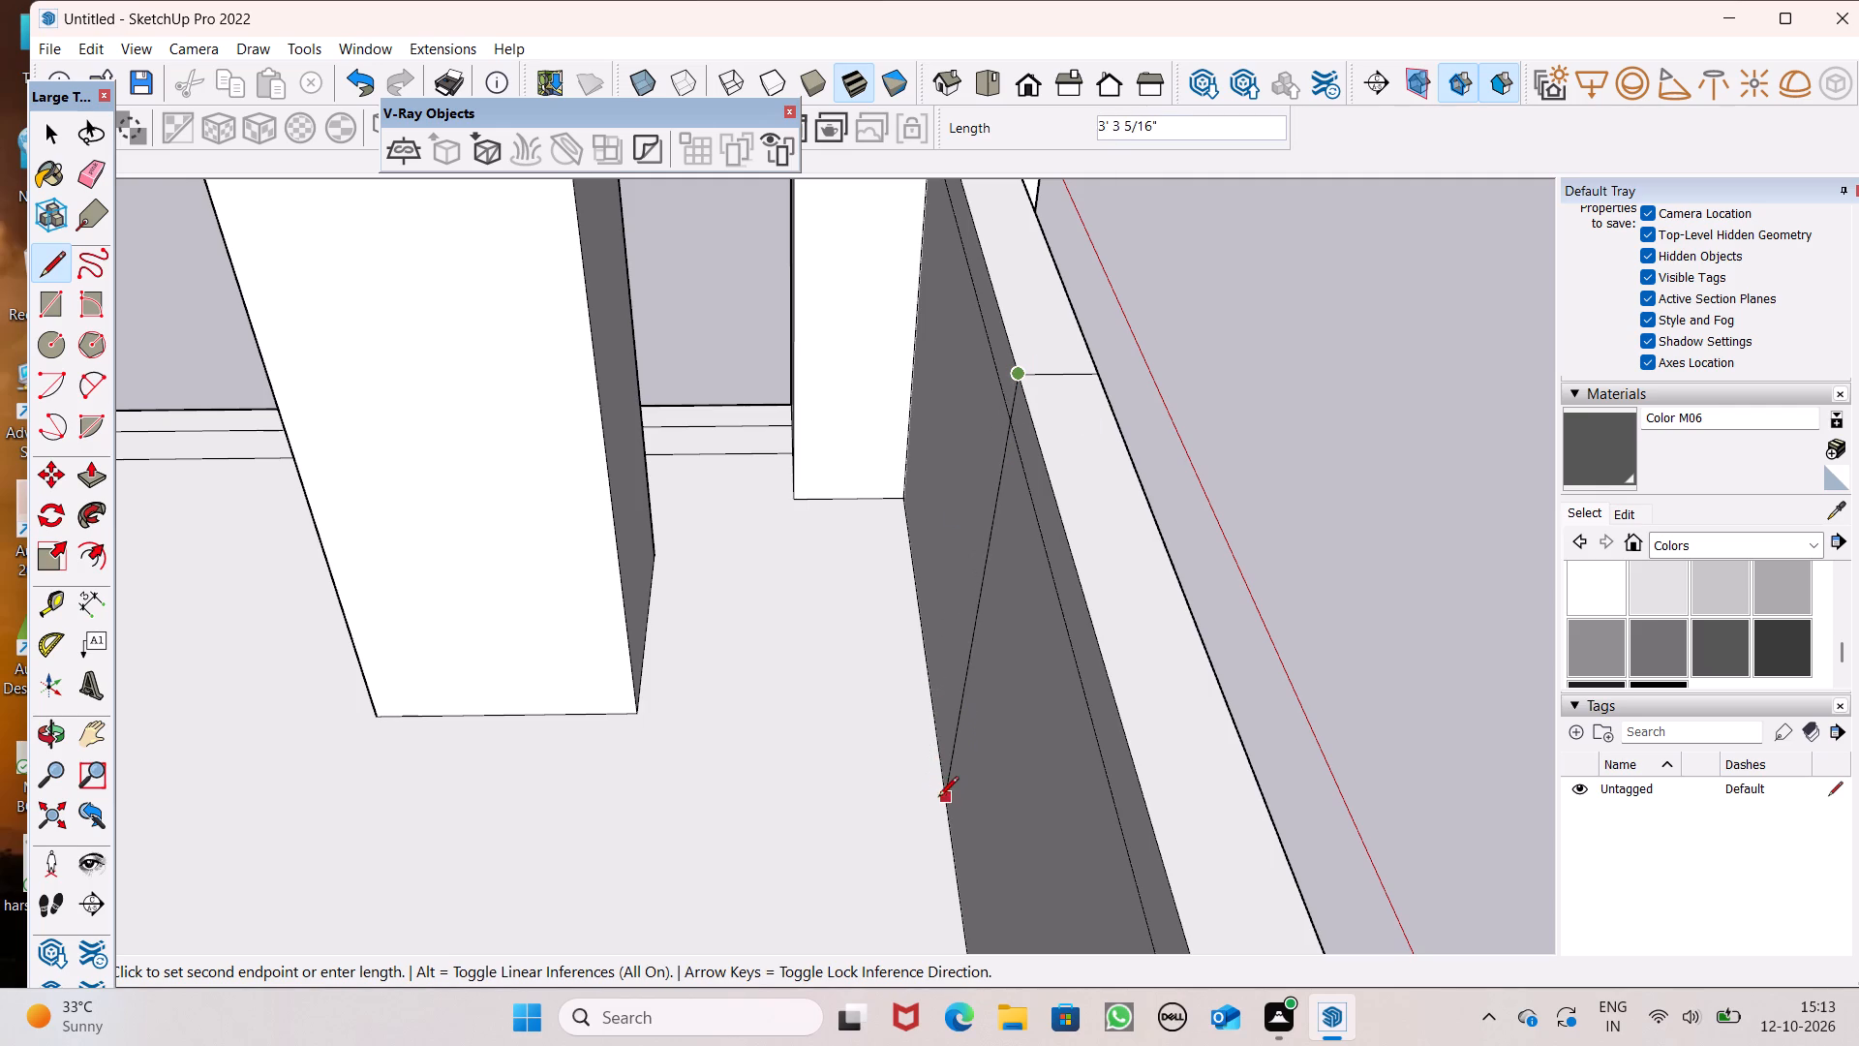
click(948, 879)
Erase the horizontal cap line on the short end section of the second-lowest balcony parapet's inner face.
middle_drag(933, 901, 1020, 844)
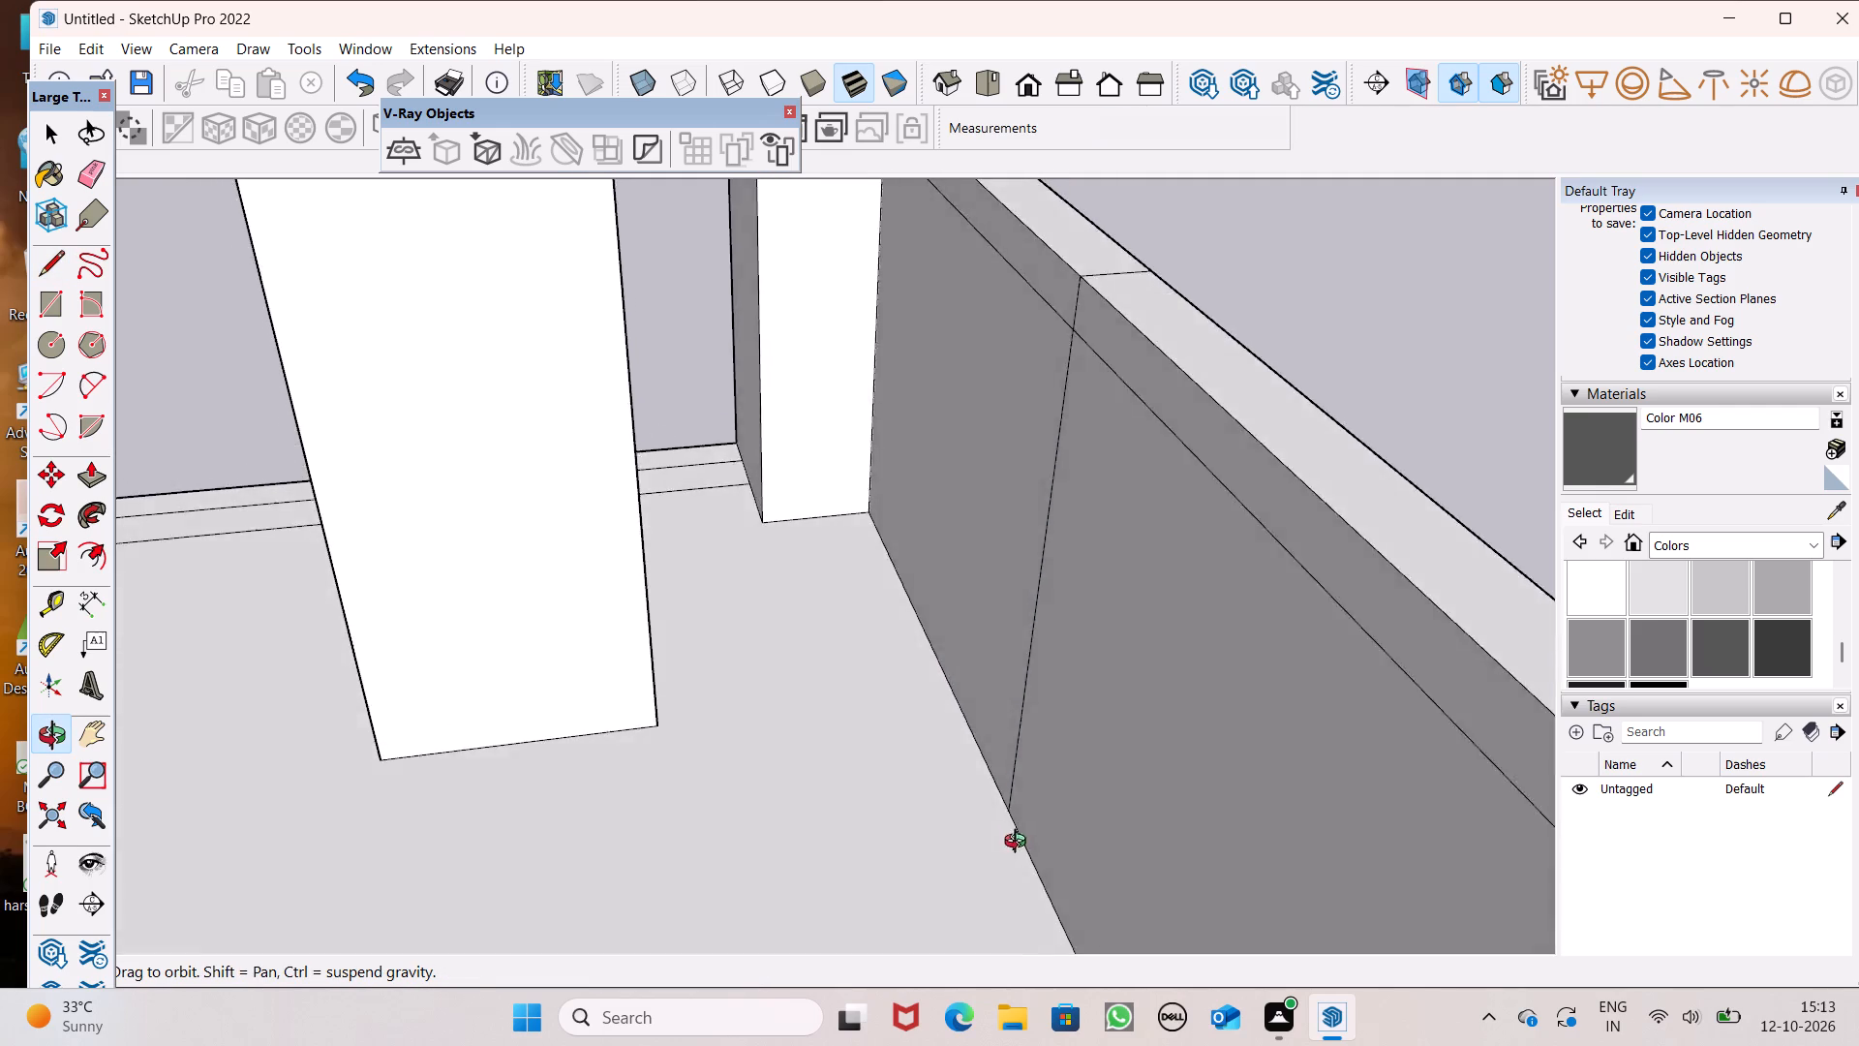
middle_drag(1020, 844, 1145, 860)
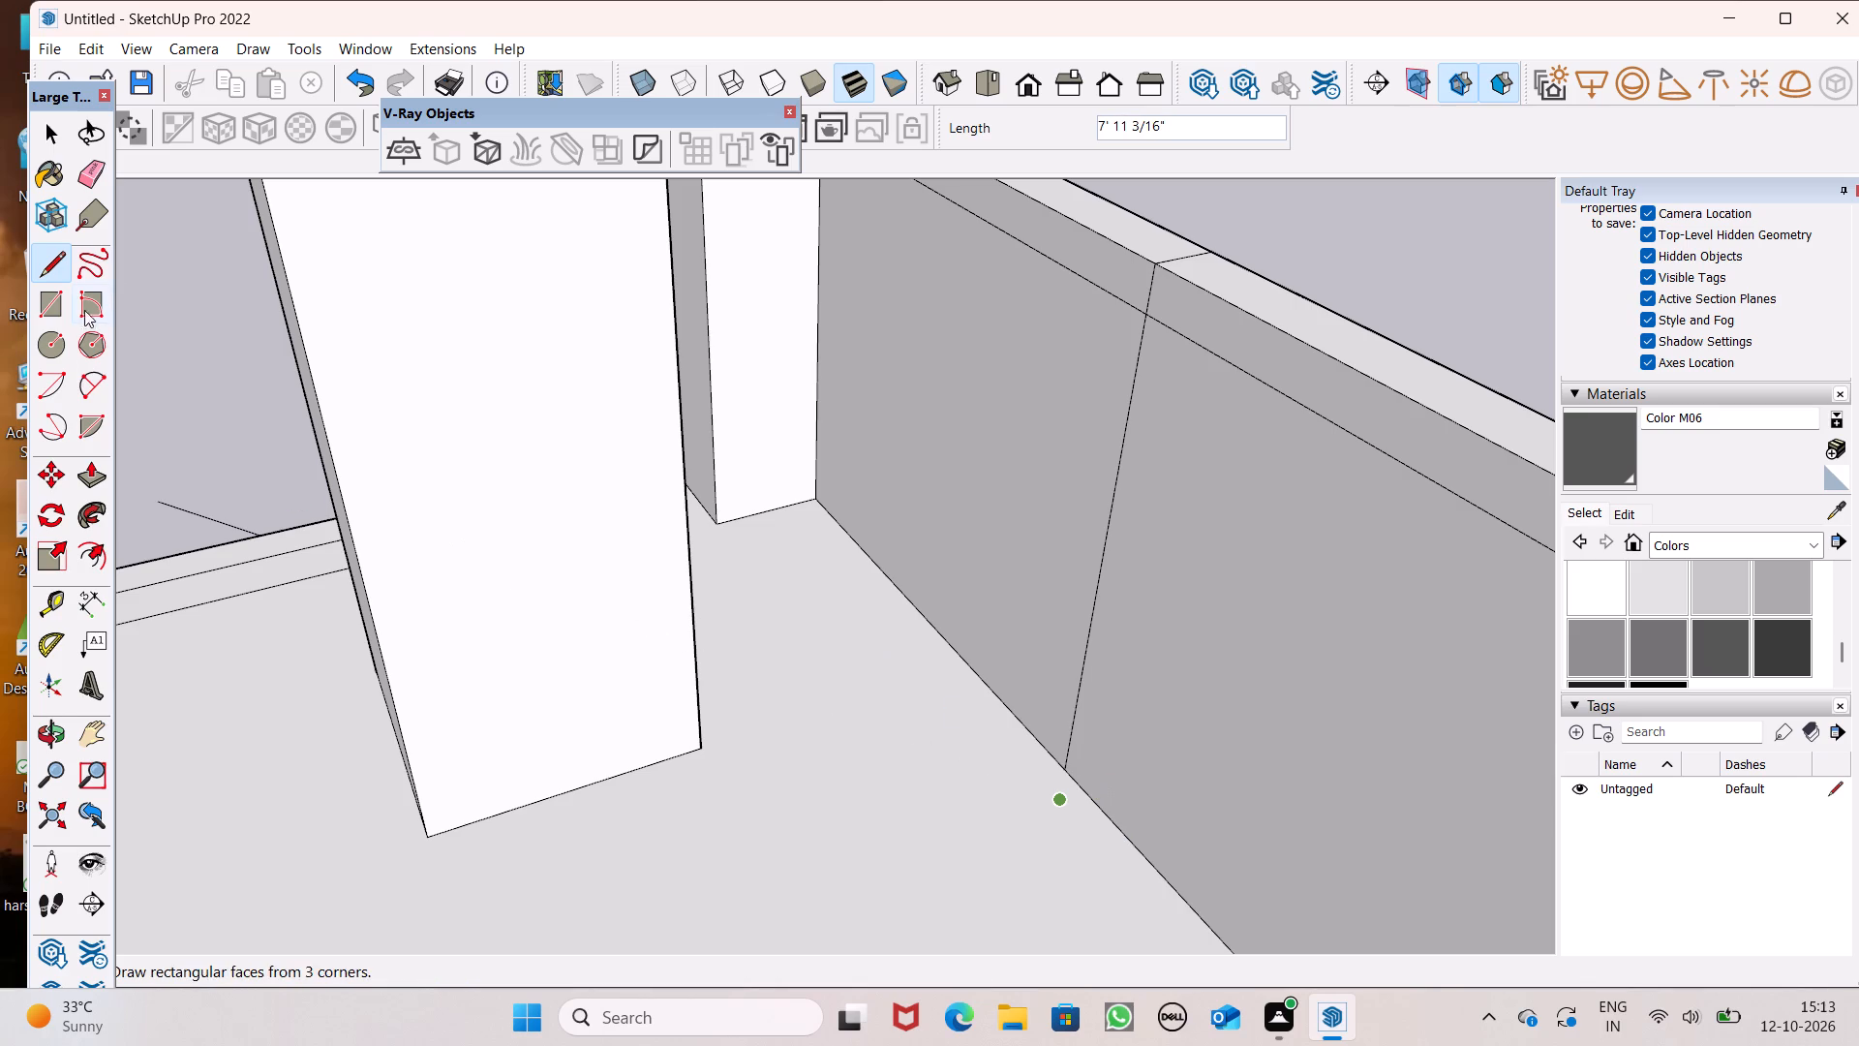
click(91, 182)
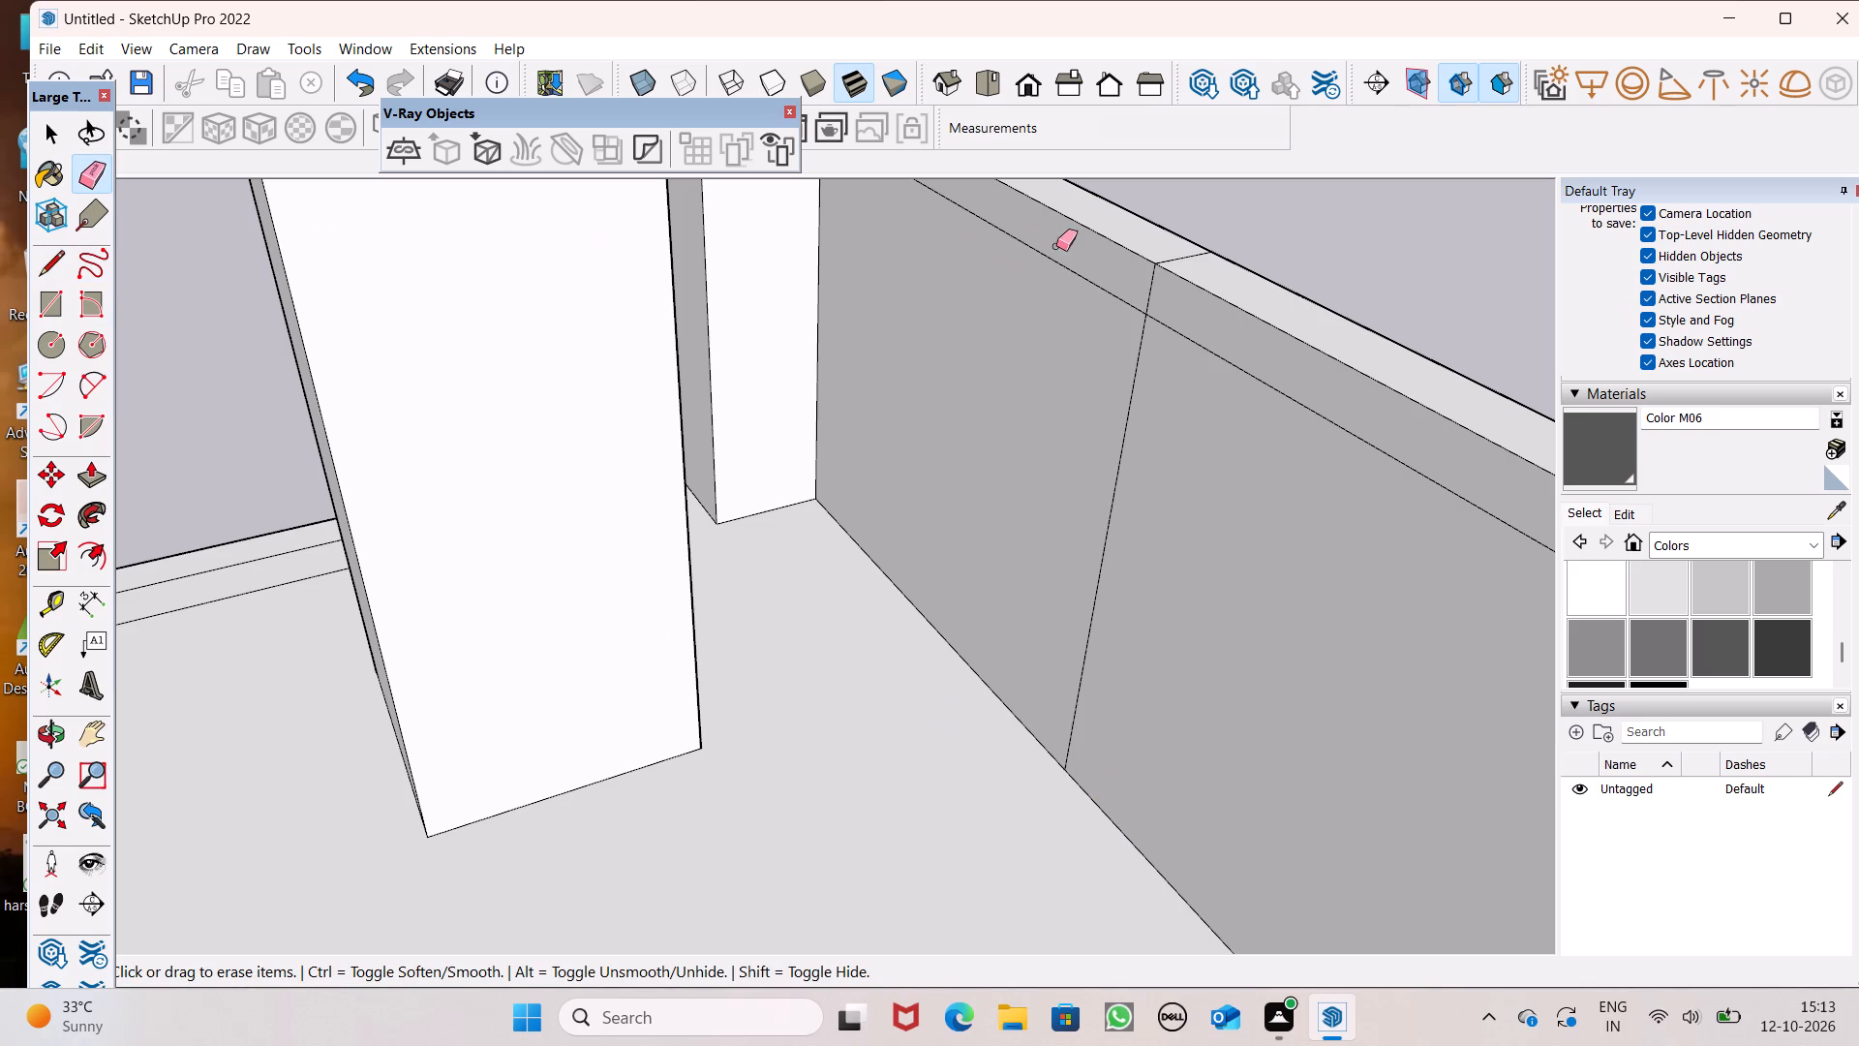
drag(1056, 246, 1060, 274)
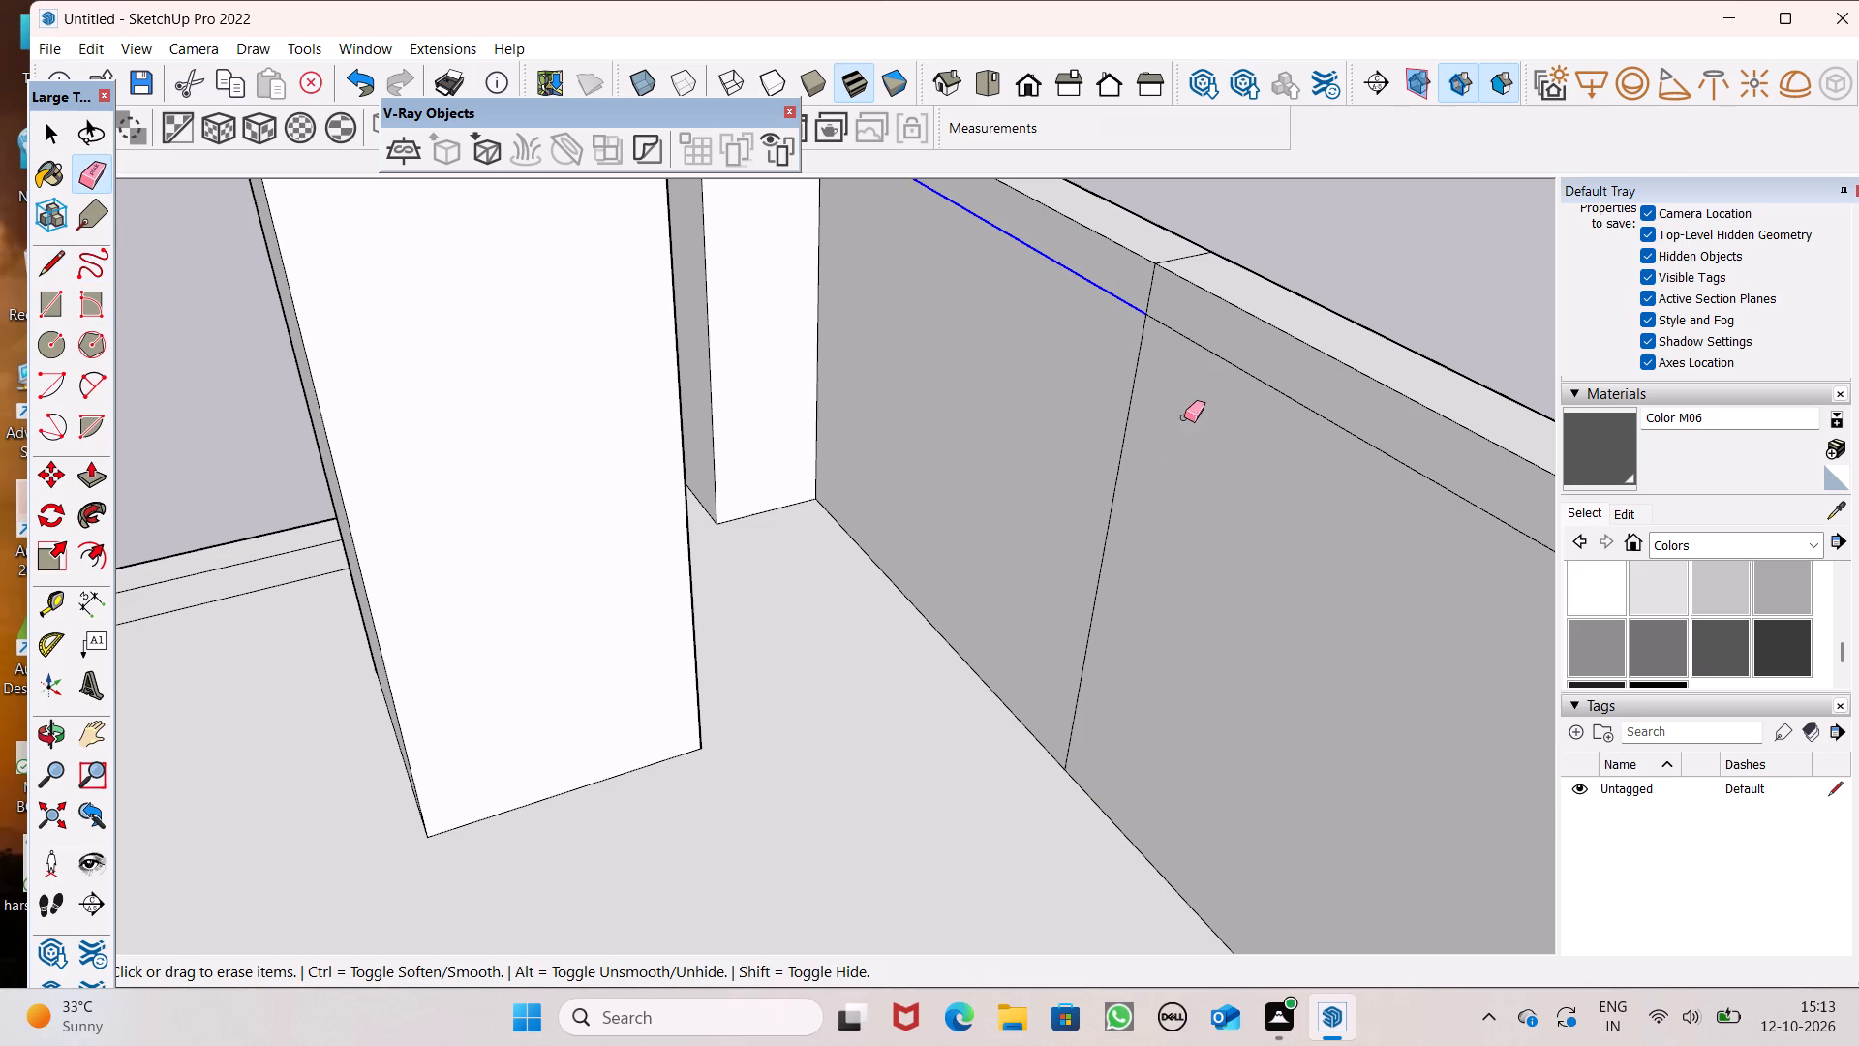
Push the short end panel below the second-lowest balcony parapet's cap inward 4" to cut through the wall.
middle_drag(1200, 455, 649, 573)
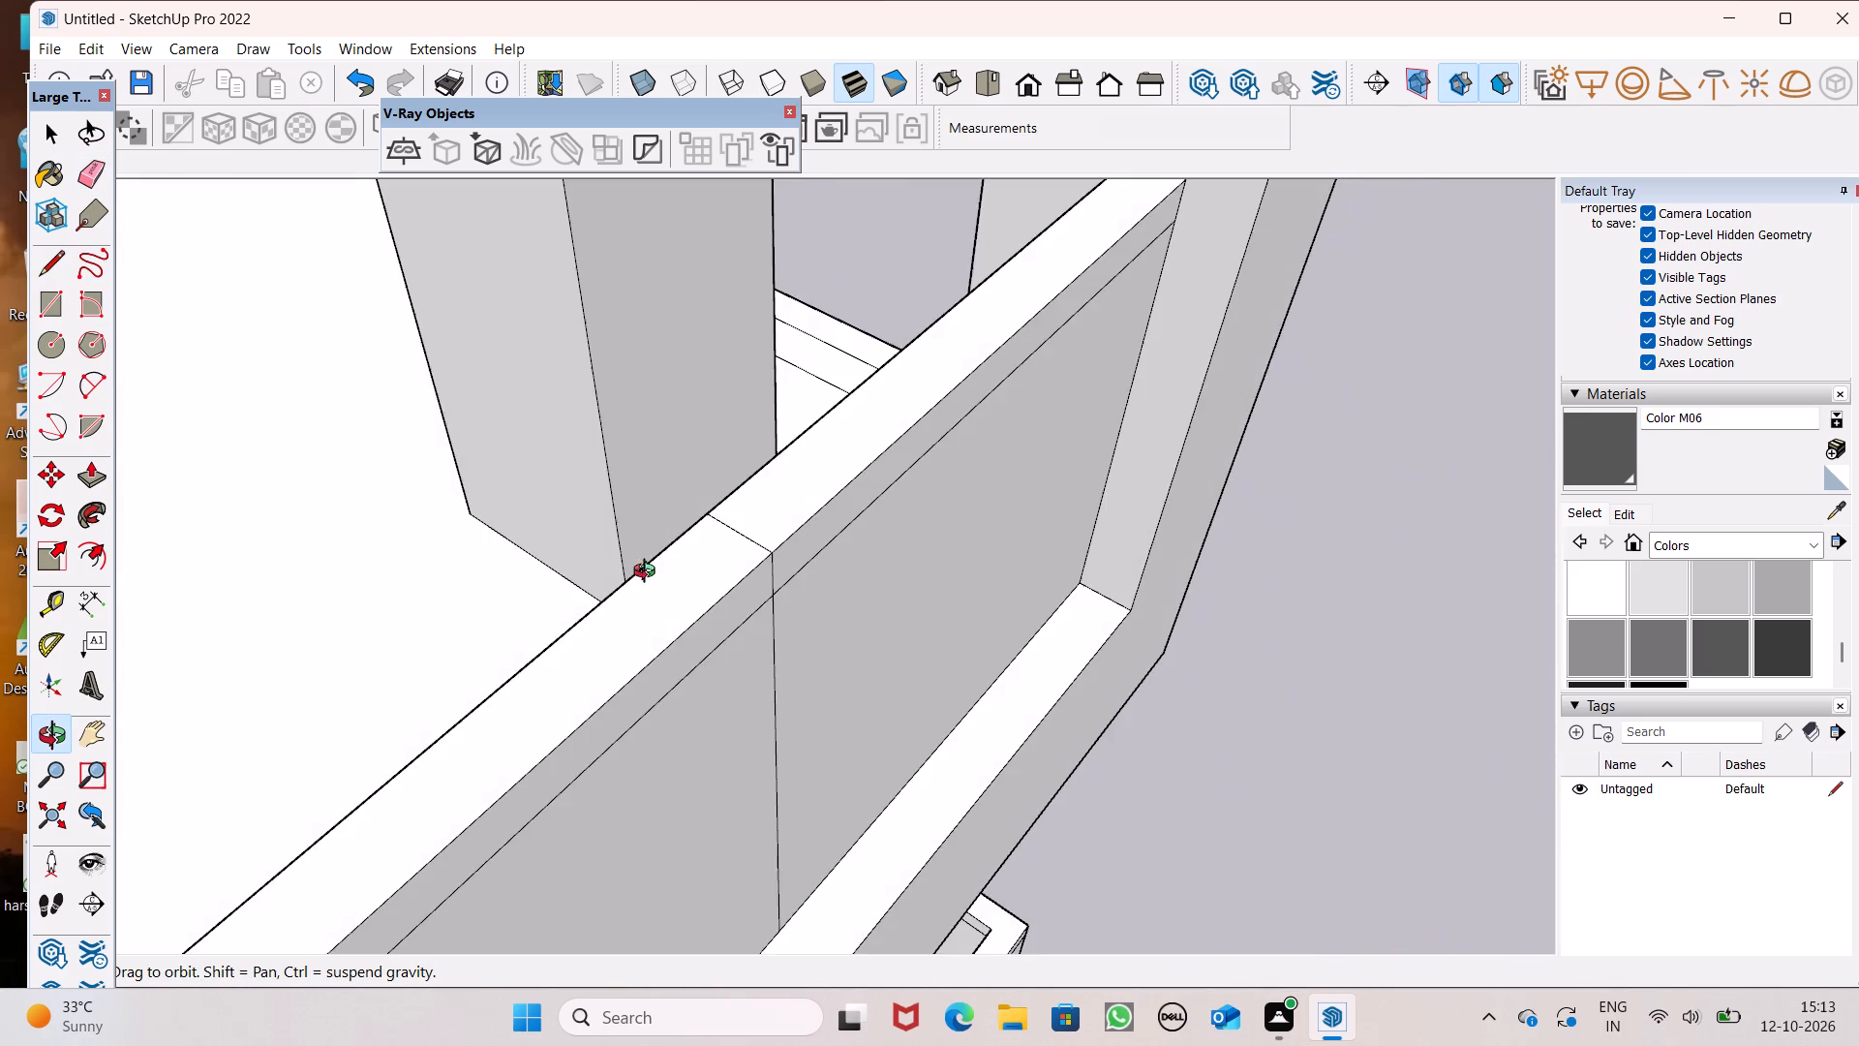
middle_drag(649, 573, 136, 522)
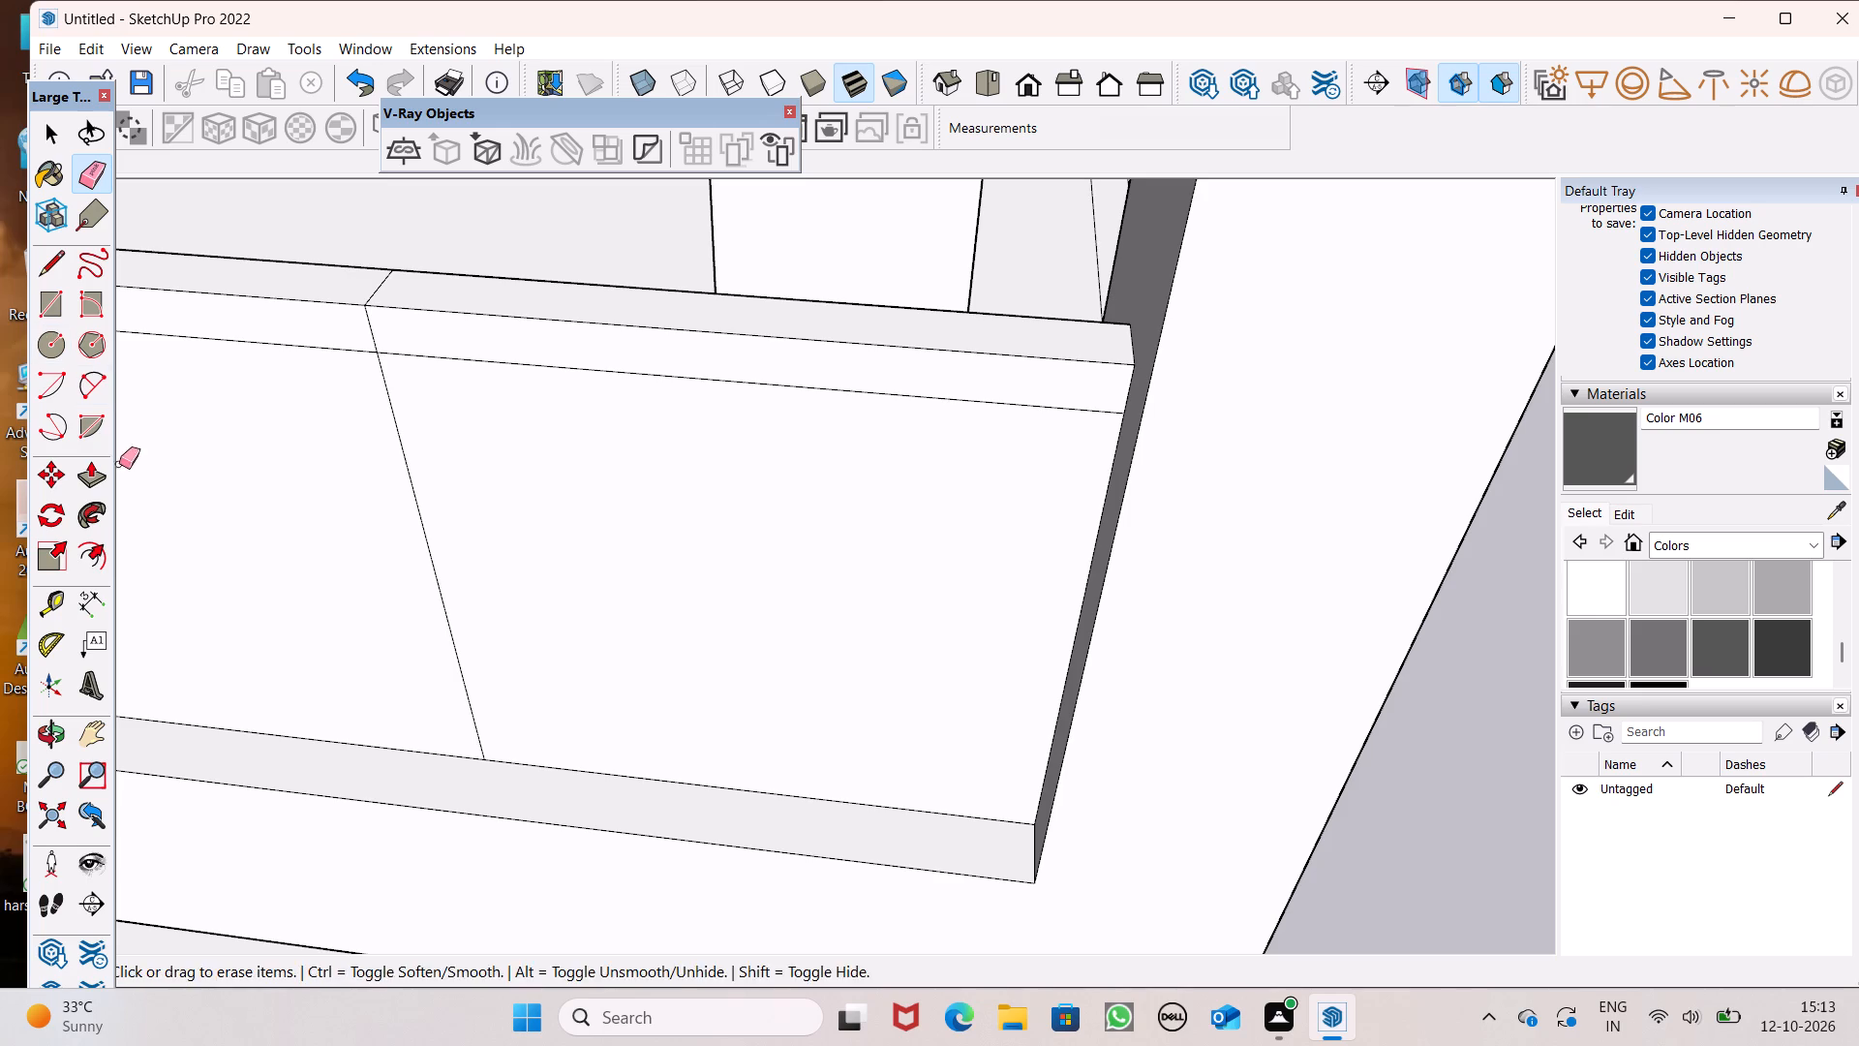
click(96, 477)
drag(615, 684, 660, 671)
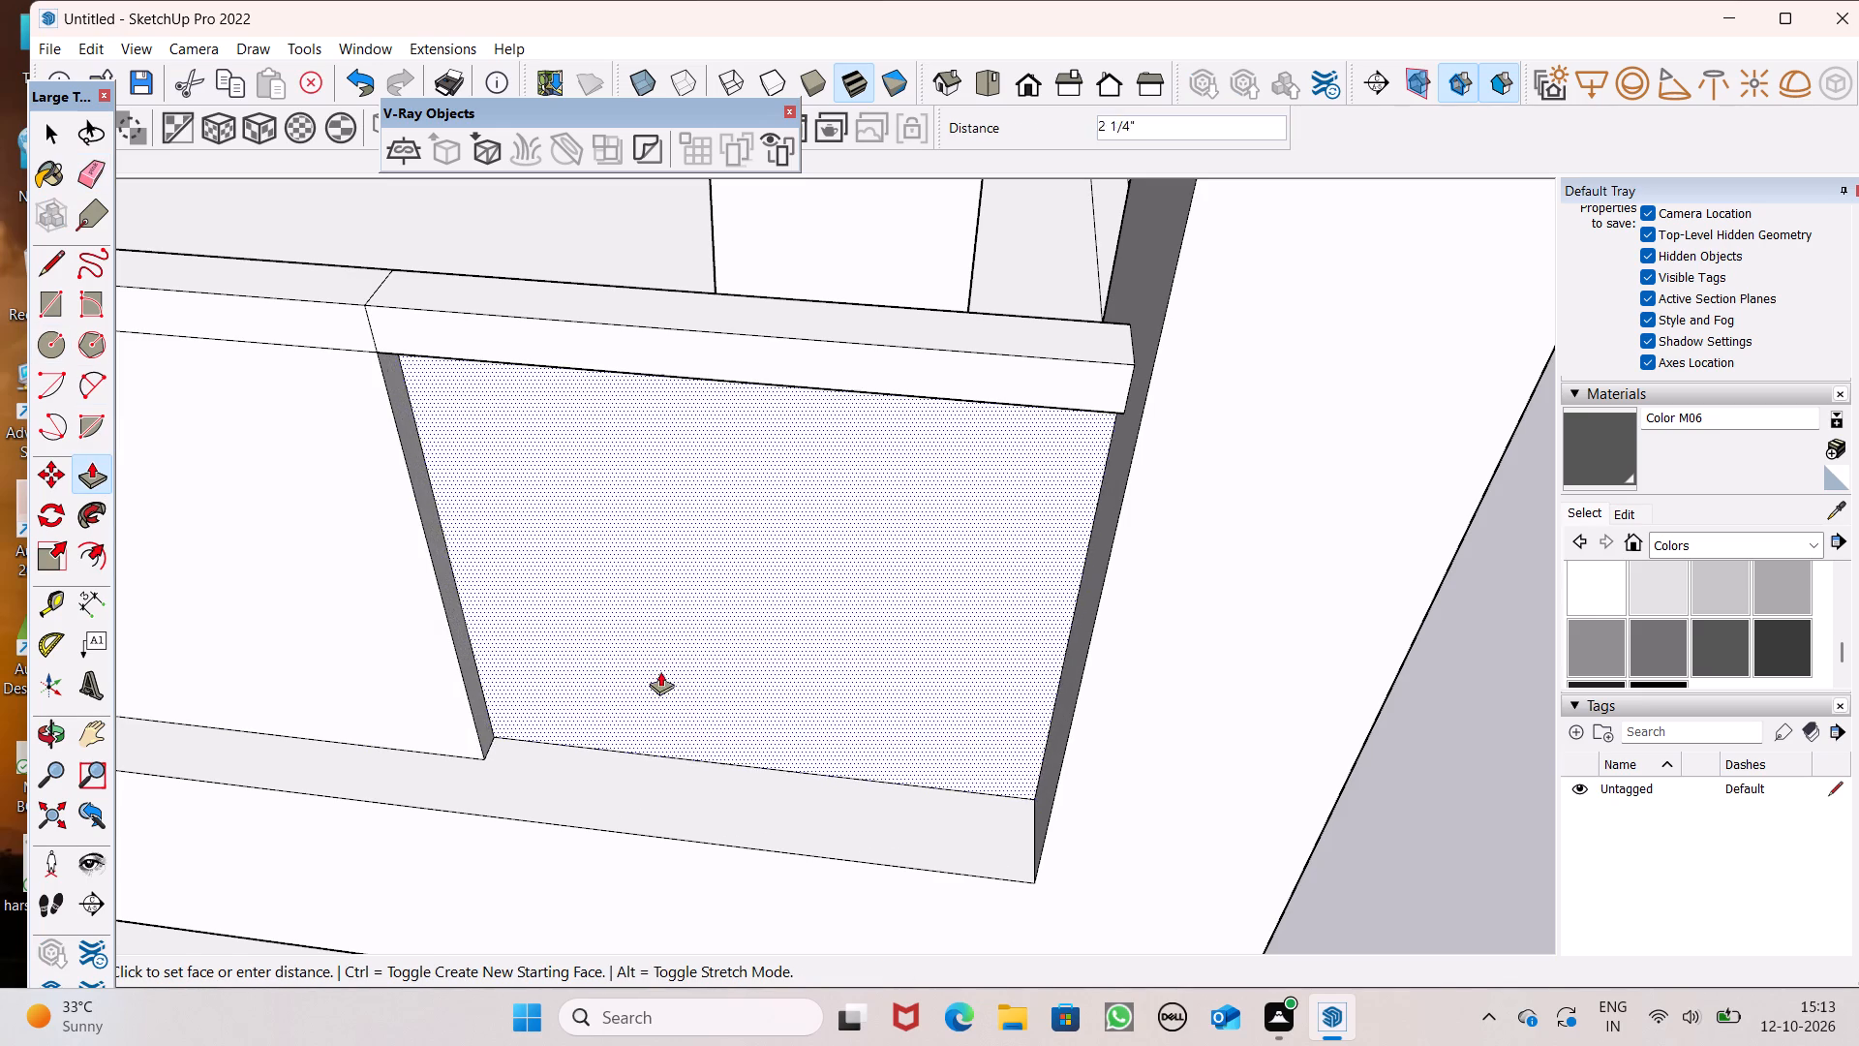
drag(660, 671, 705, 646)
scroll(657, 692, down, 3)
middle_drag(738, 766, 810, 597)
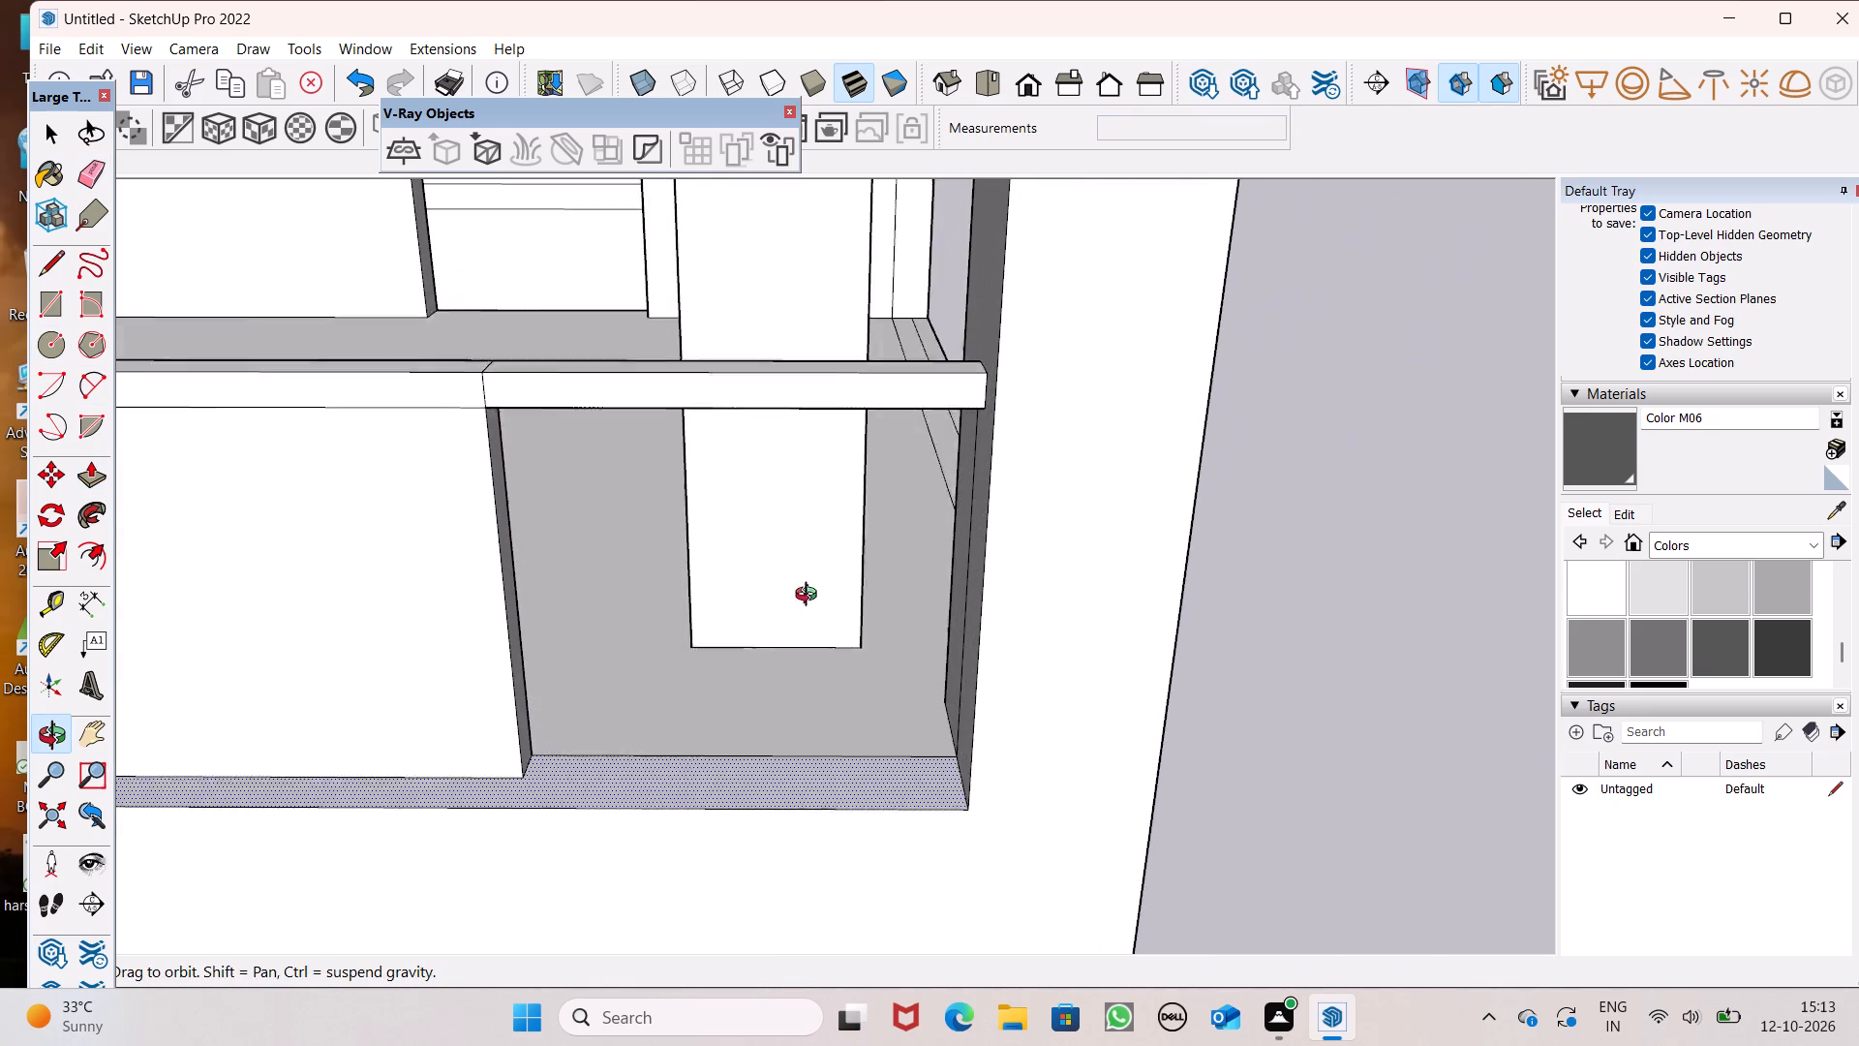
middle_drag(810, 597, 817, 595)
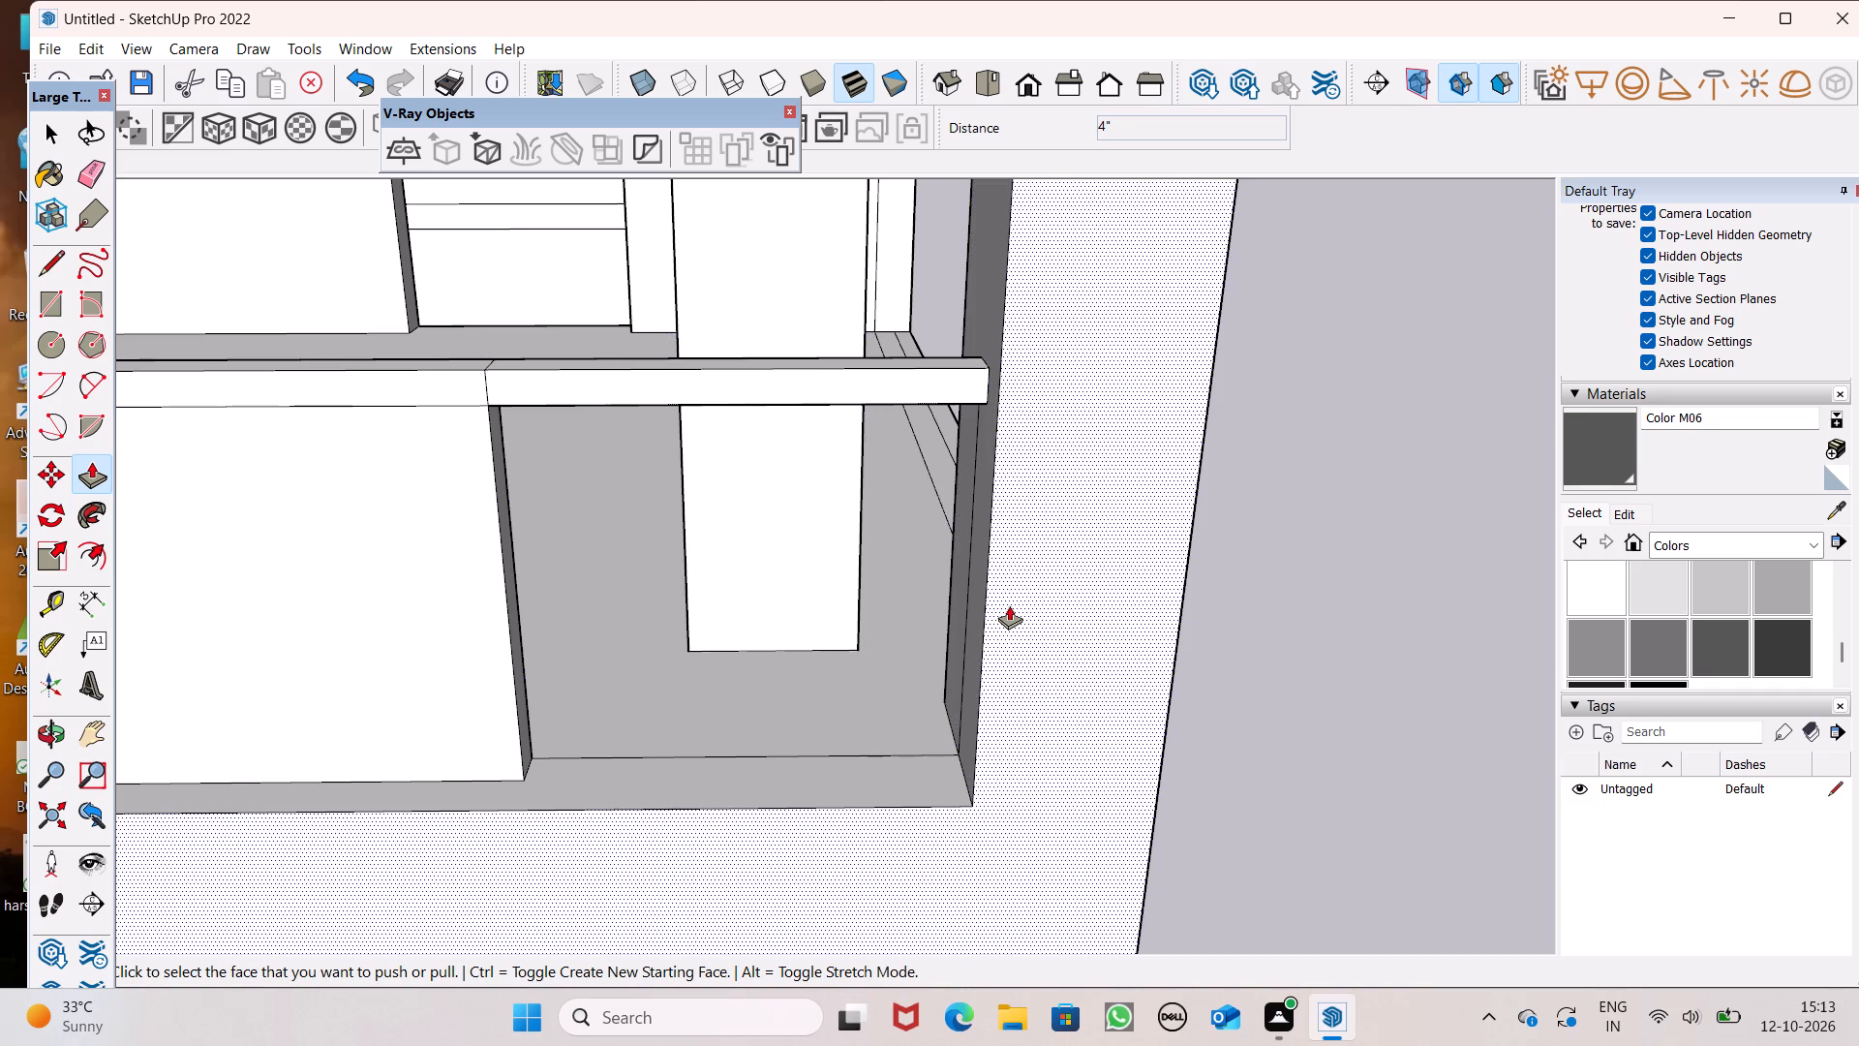
Examine the cut-out end section of the second-lowest balcony parapet against the whole front facade.
scroll(1009, 605, down, 5)
scroll(1092, 710, down, 5)
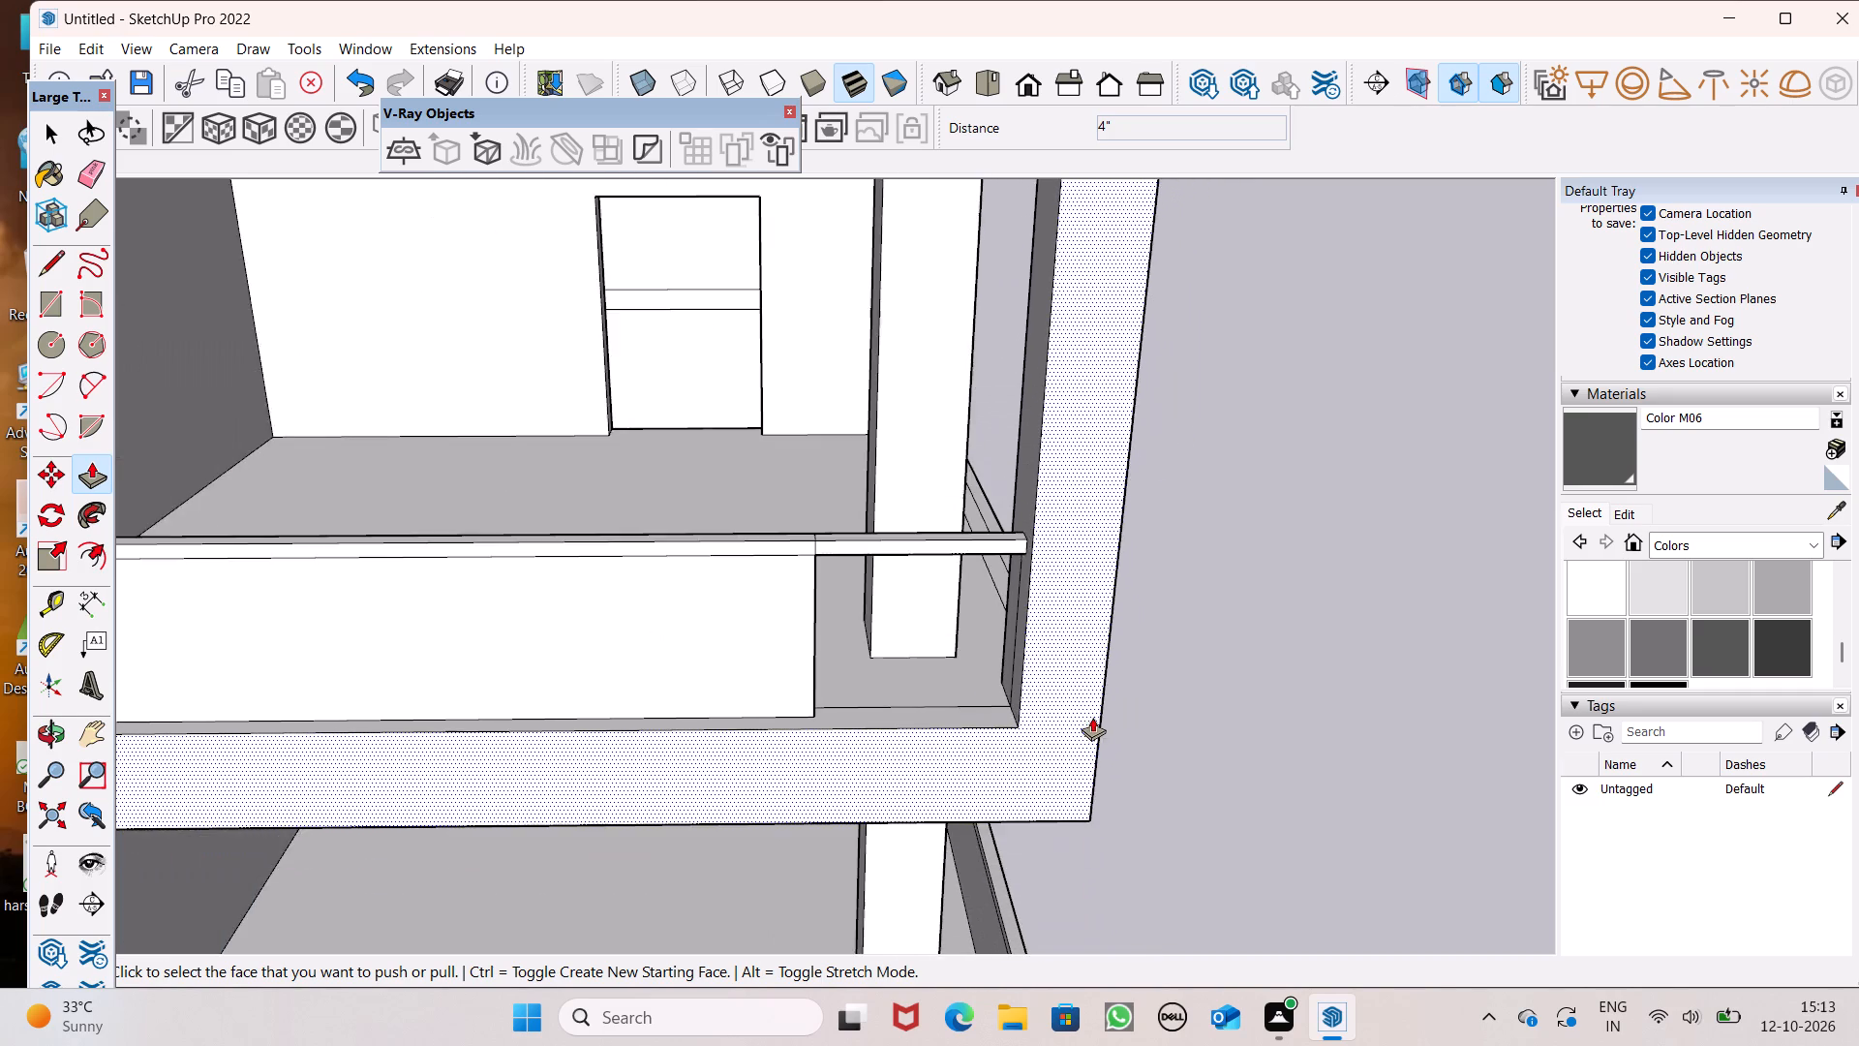
scroll(1096, 696, down, 15)
middle_drag(1132, 731, 1111, 658)
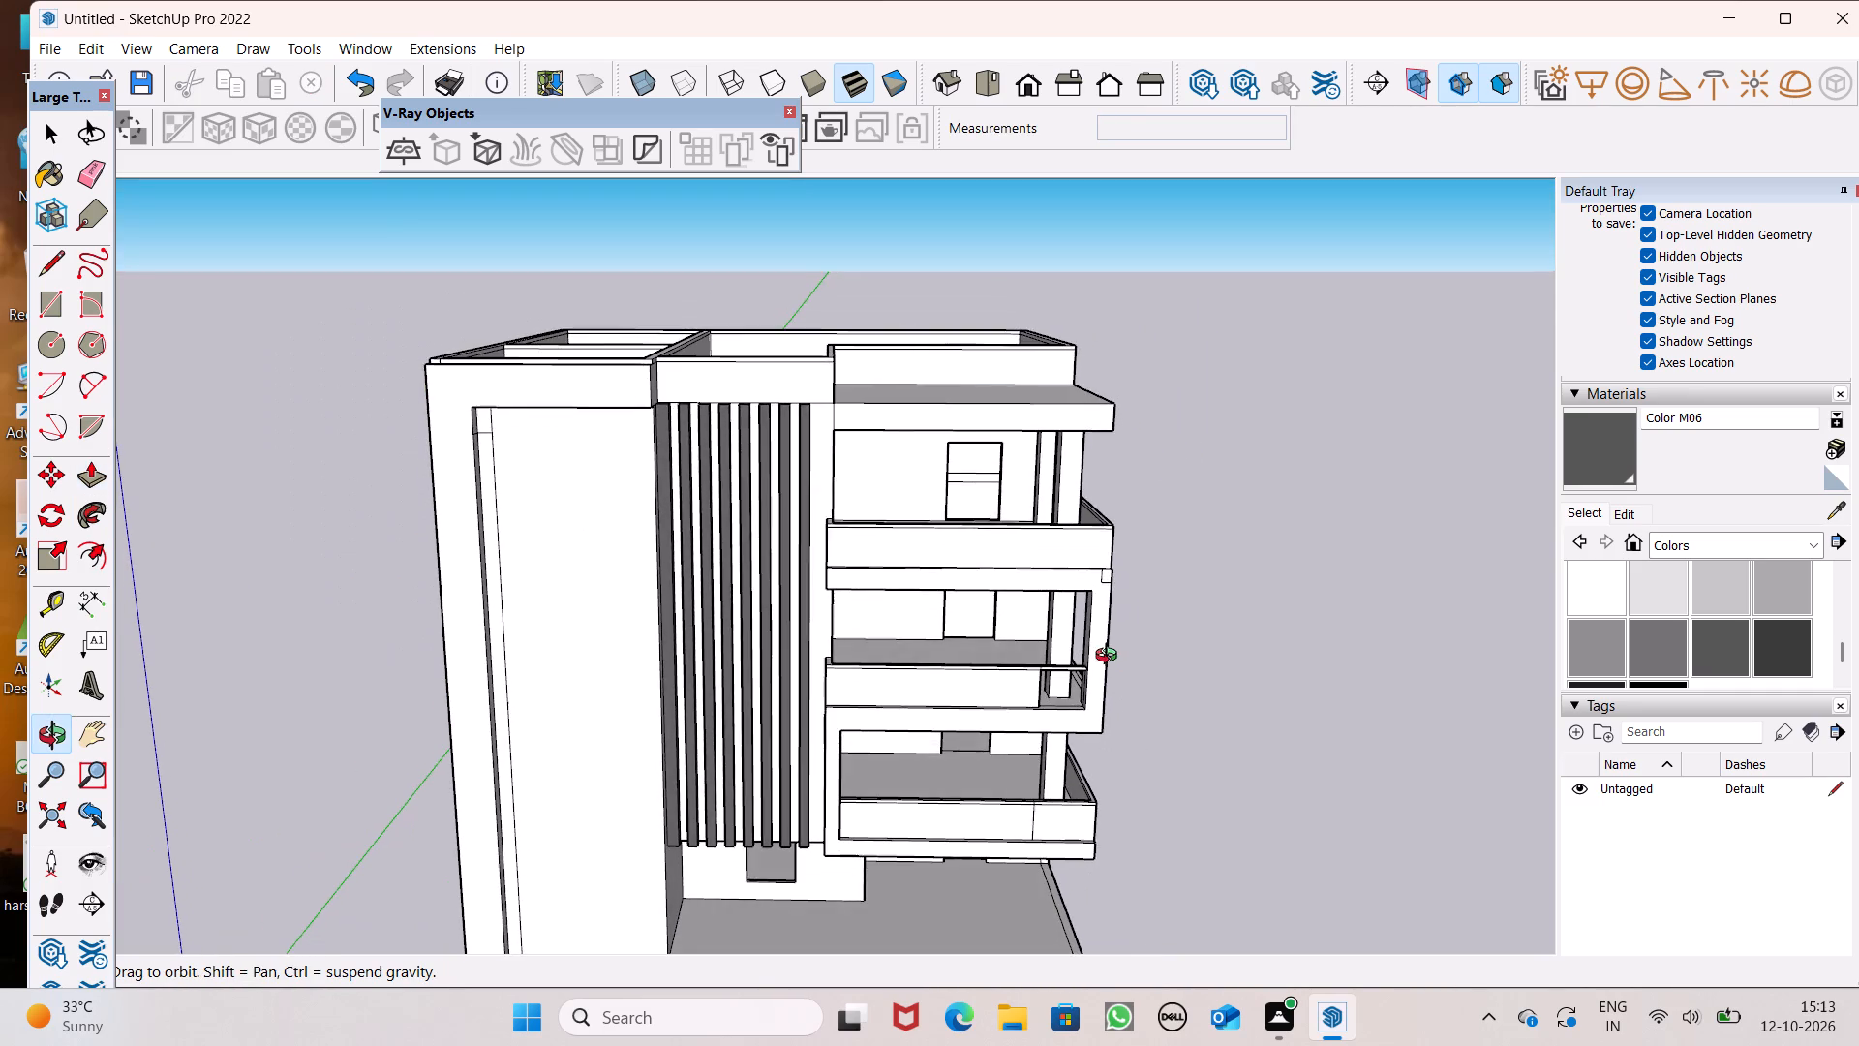
middle_drag(1111, 658, 1101, 643)
scroll(1087, 635, up, 1)
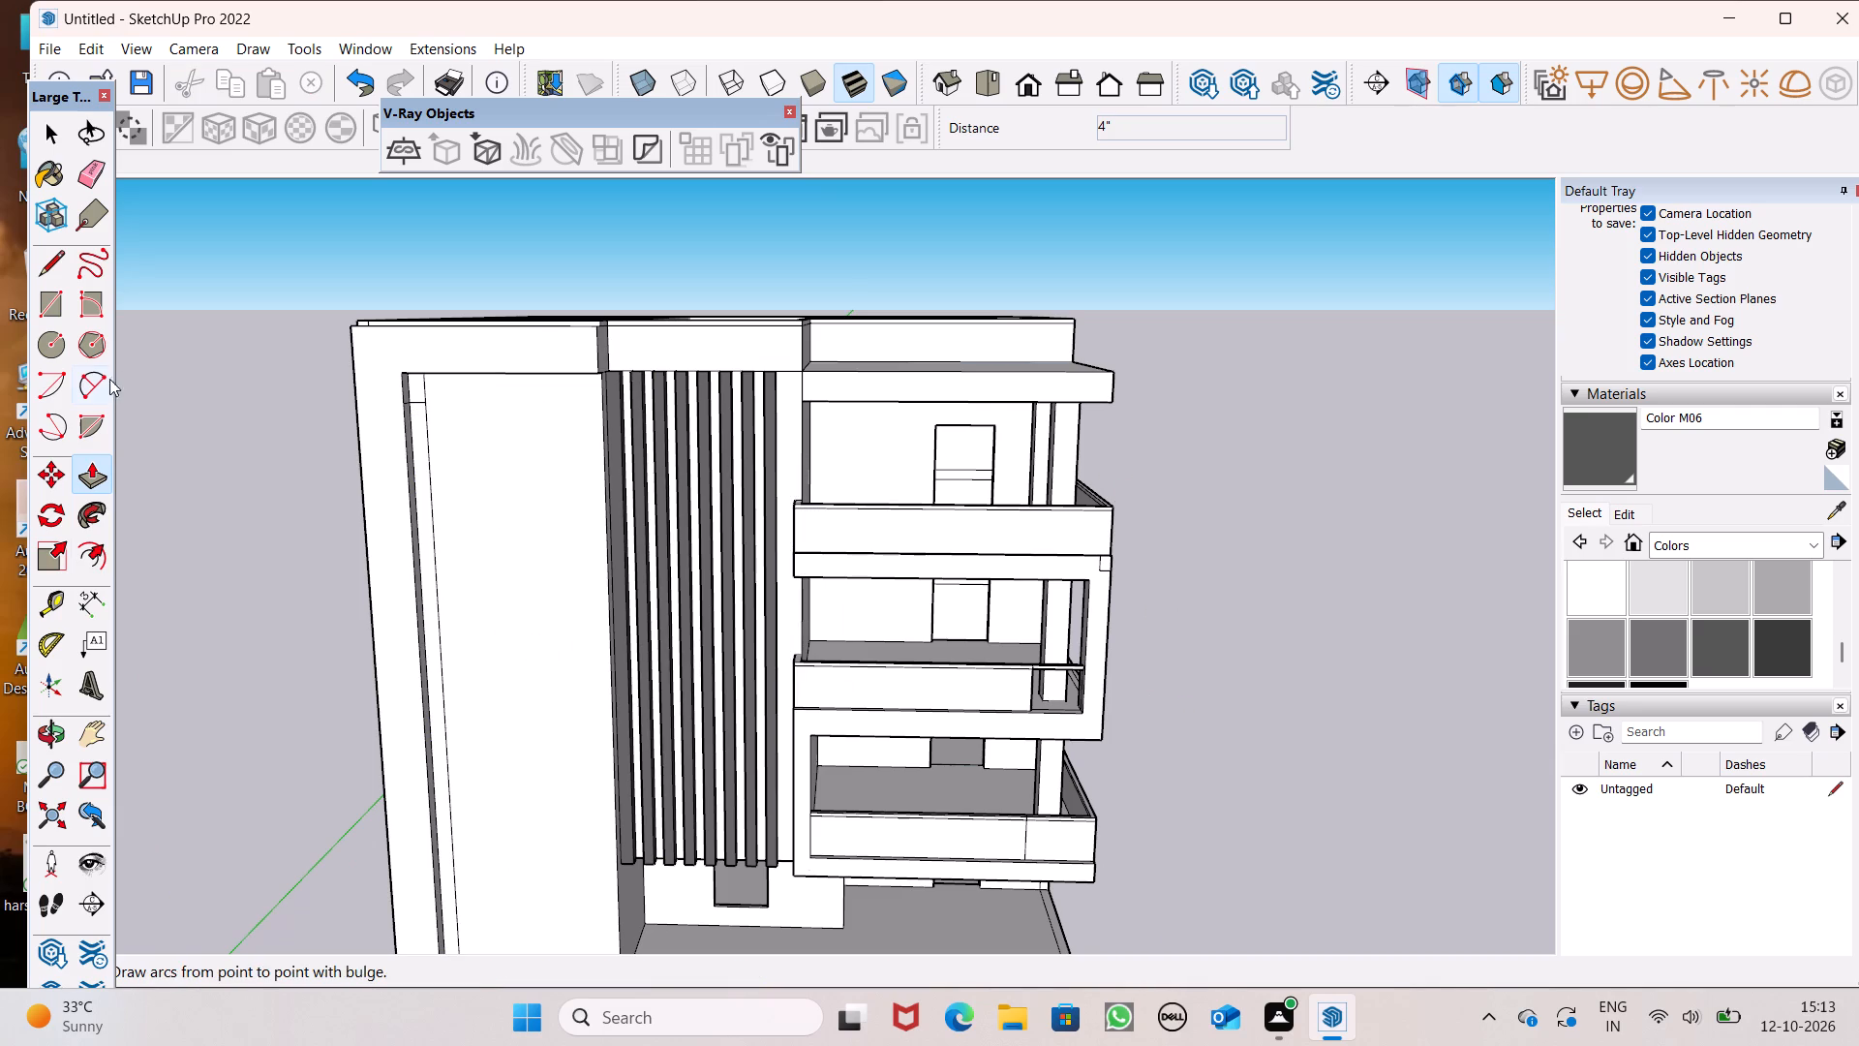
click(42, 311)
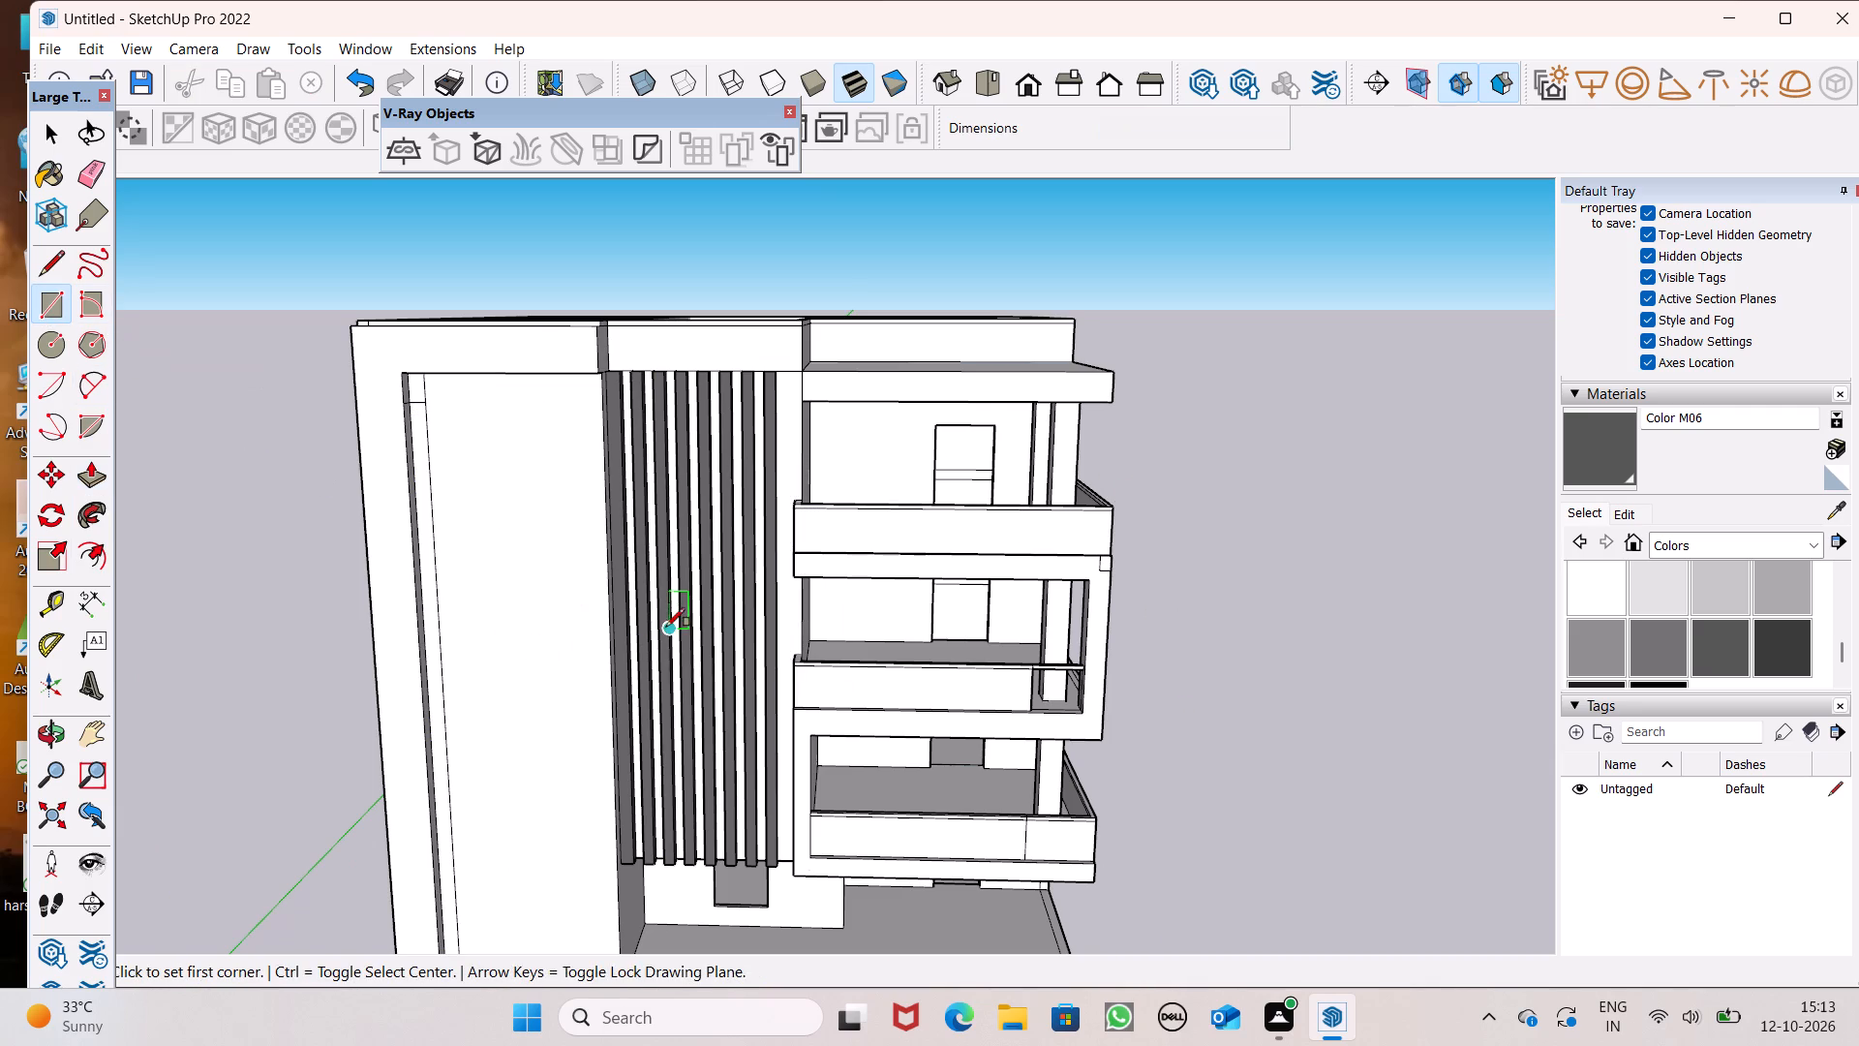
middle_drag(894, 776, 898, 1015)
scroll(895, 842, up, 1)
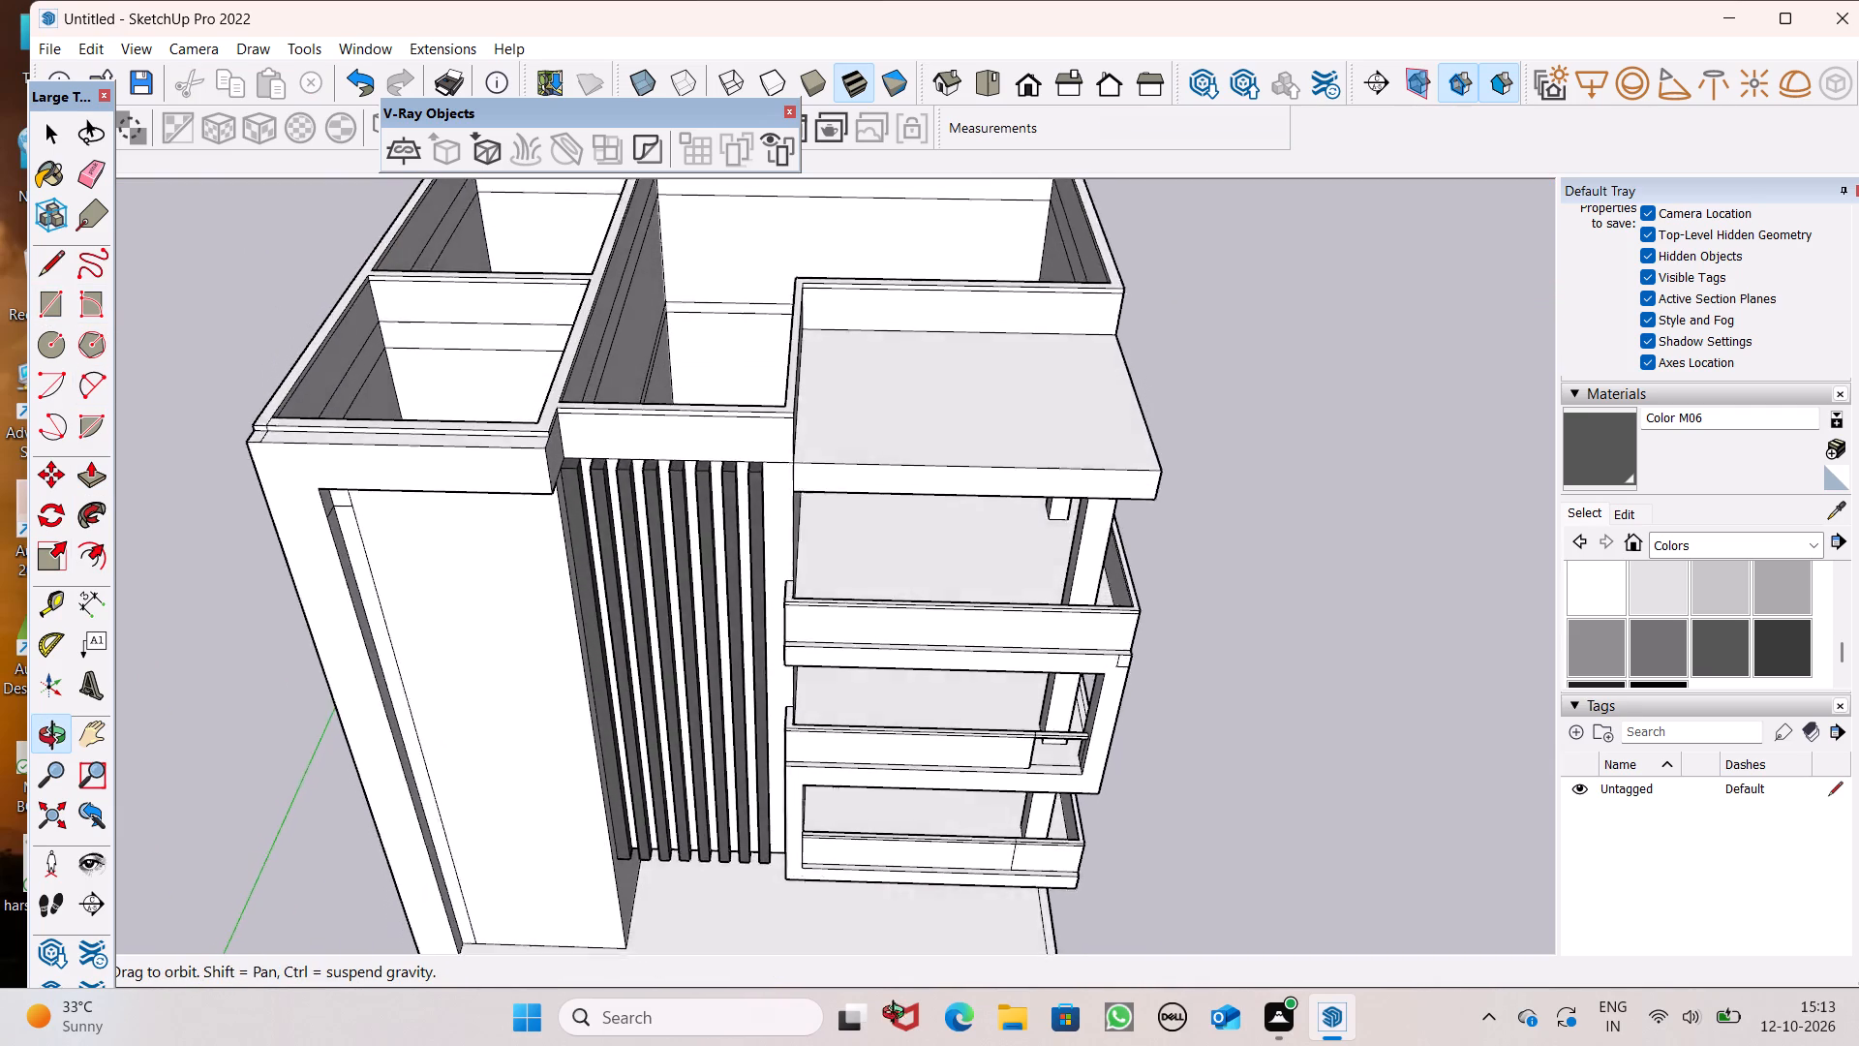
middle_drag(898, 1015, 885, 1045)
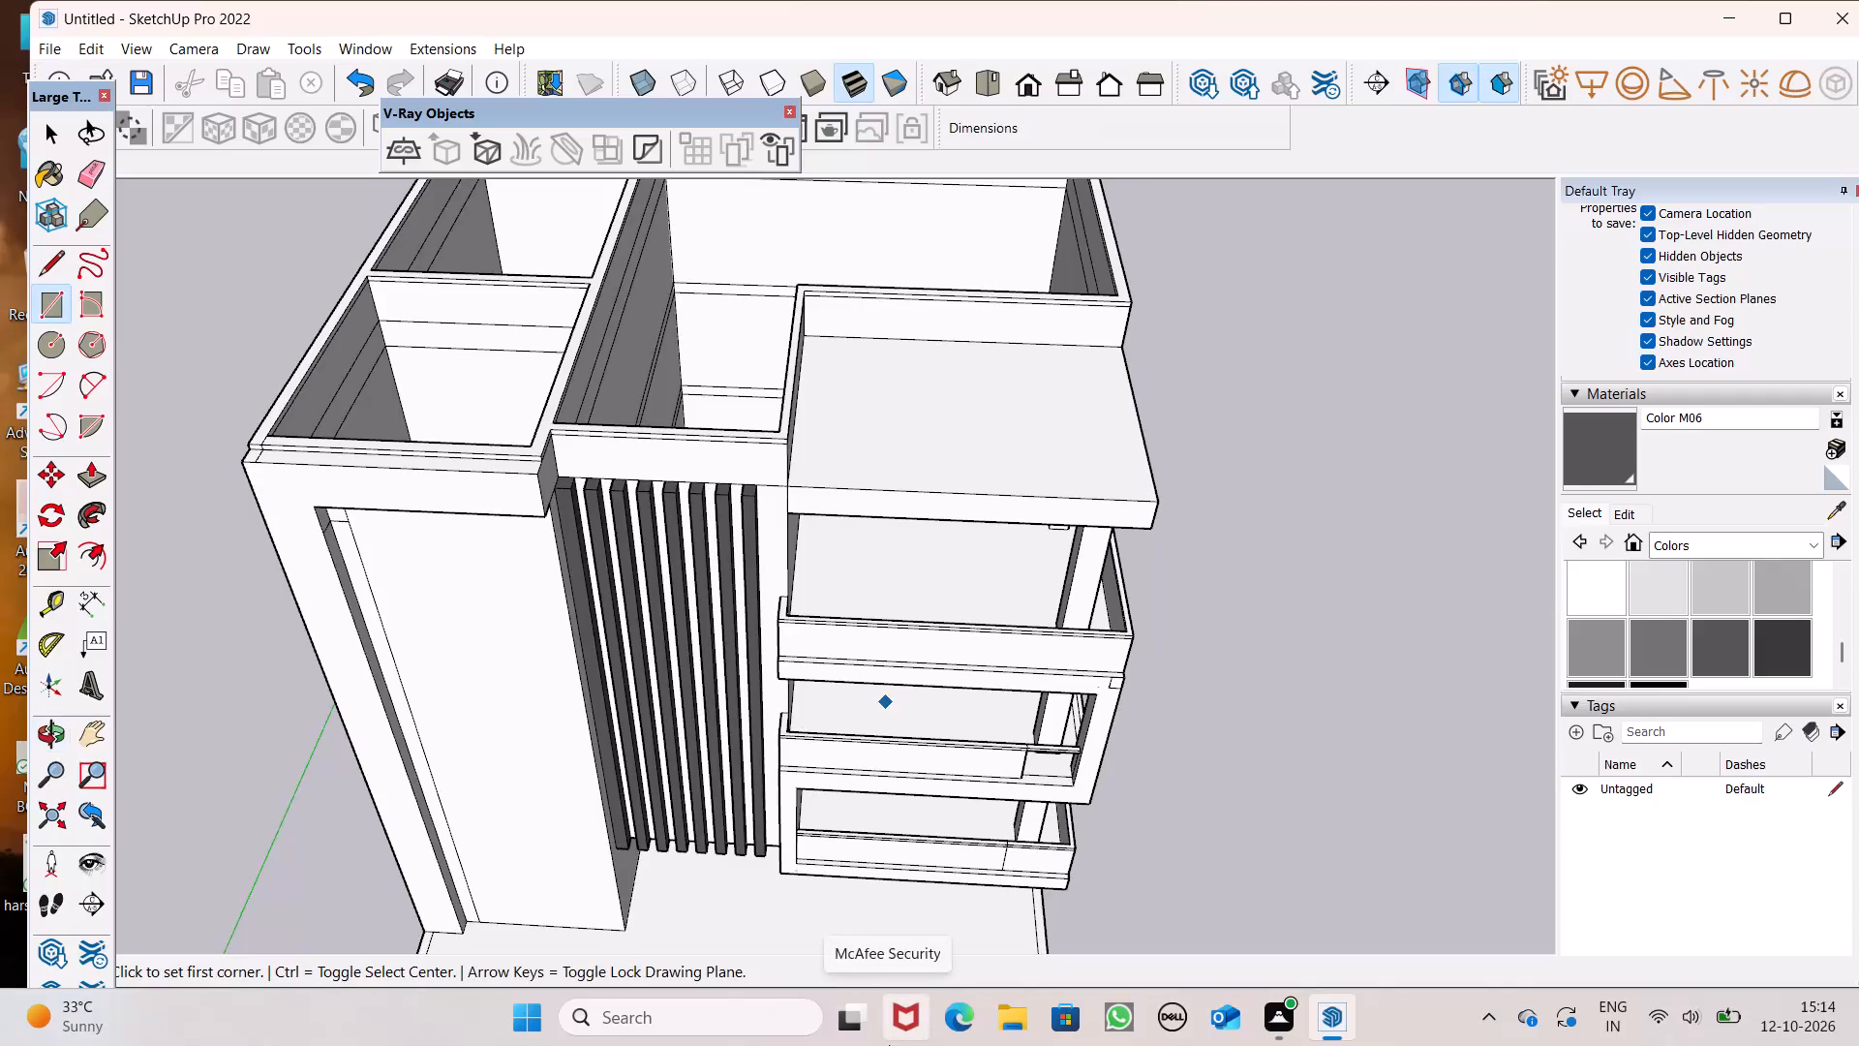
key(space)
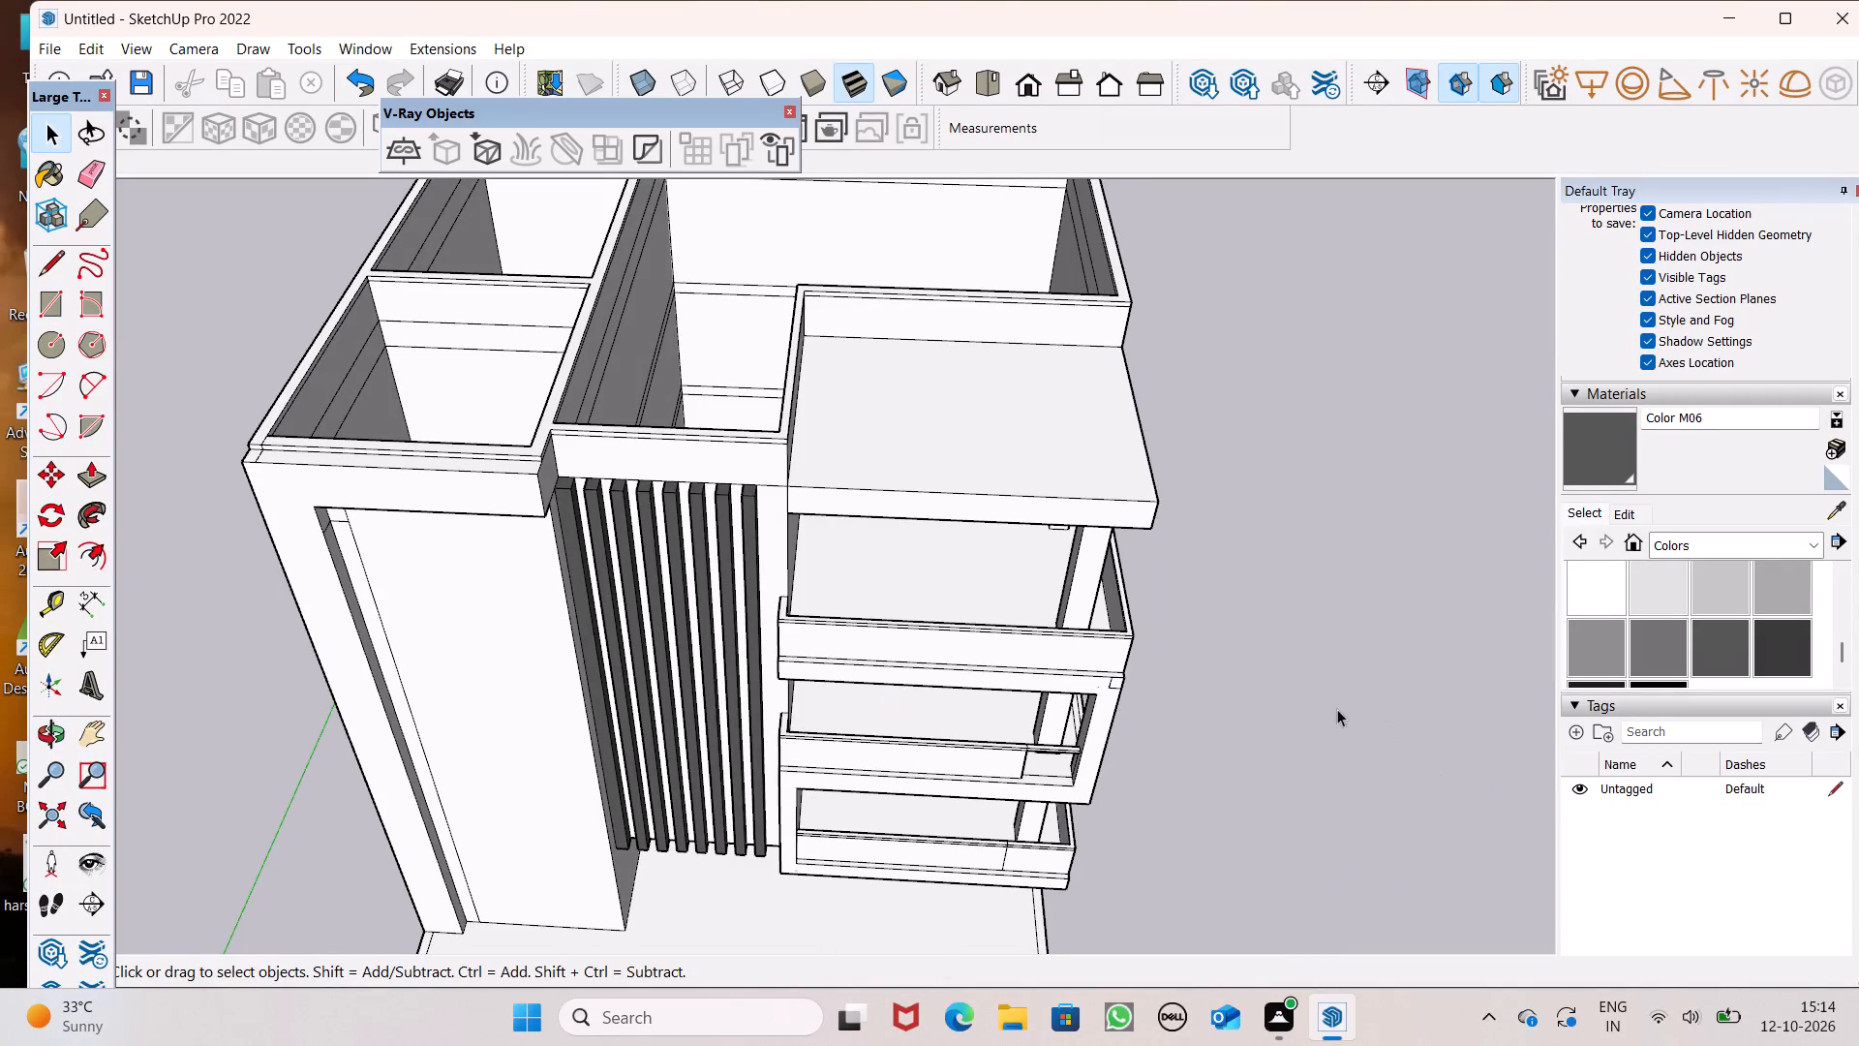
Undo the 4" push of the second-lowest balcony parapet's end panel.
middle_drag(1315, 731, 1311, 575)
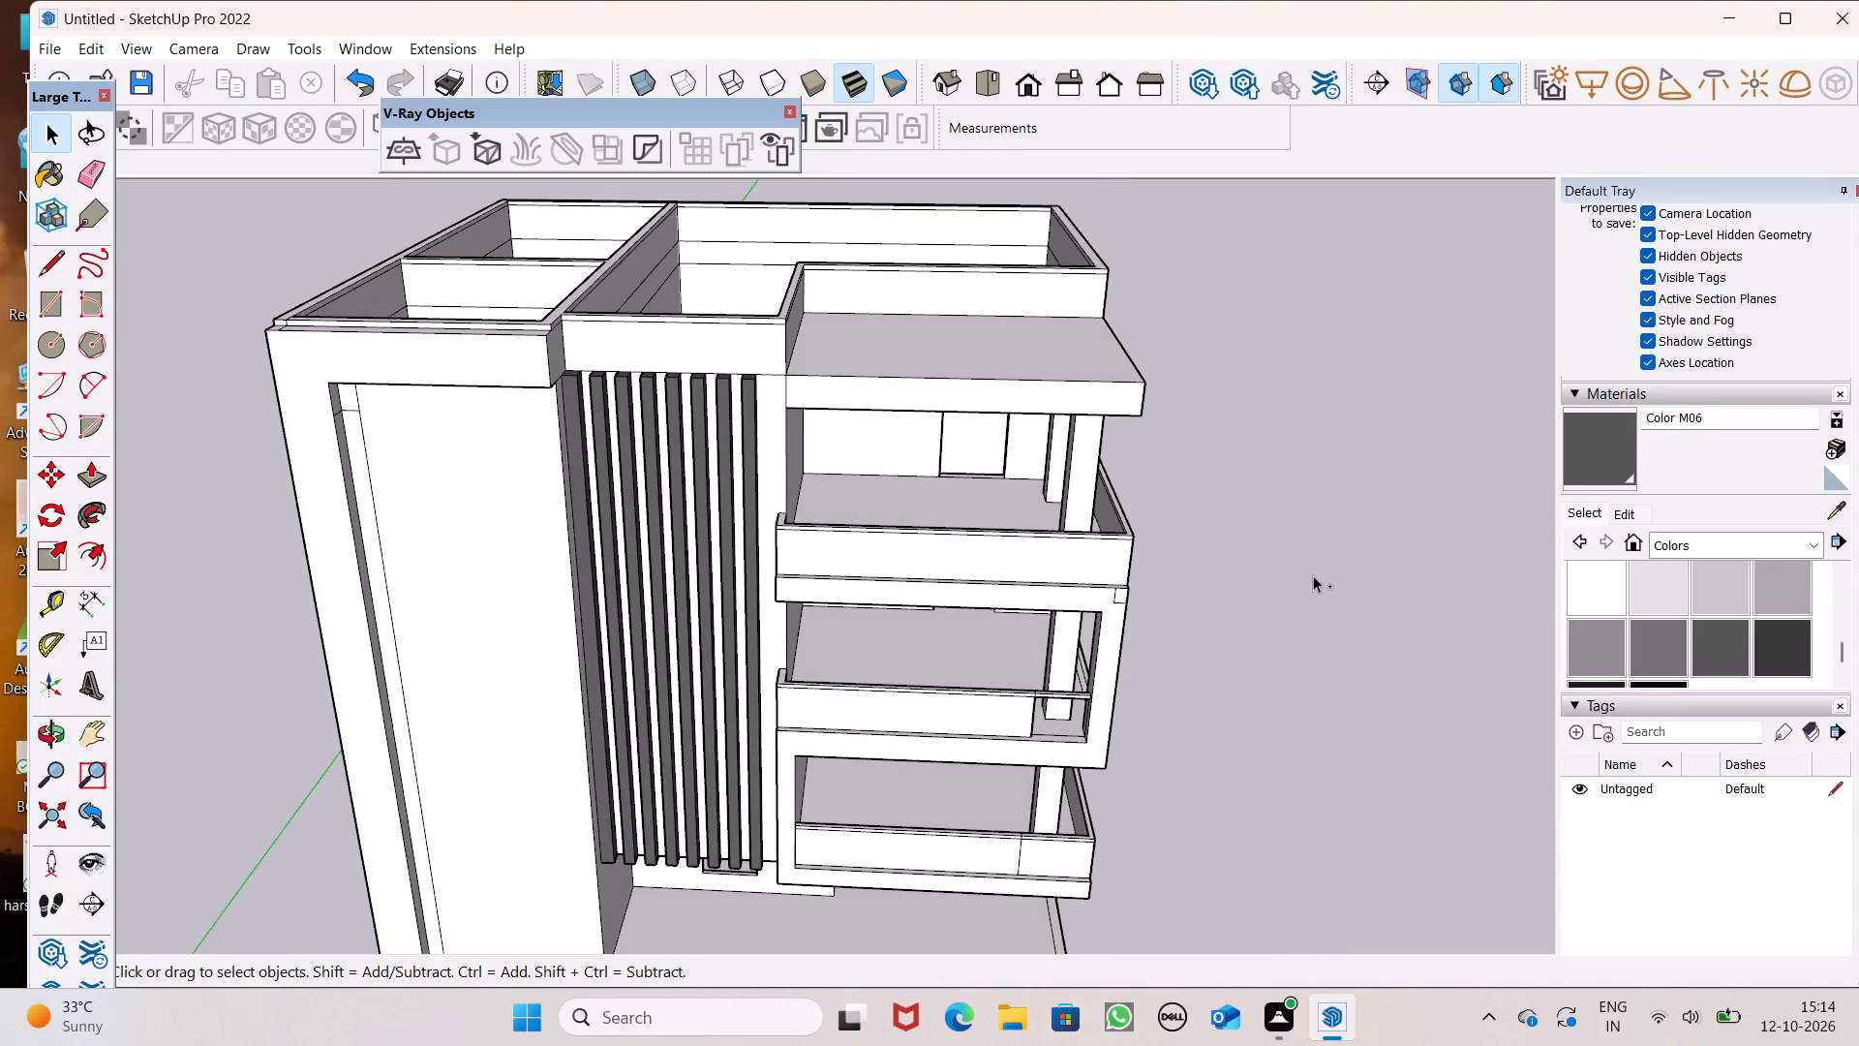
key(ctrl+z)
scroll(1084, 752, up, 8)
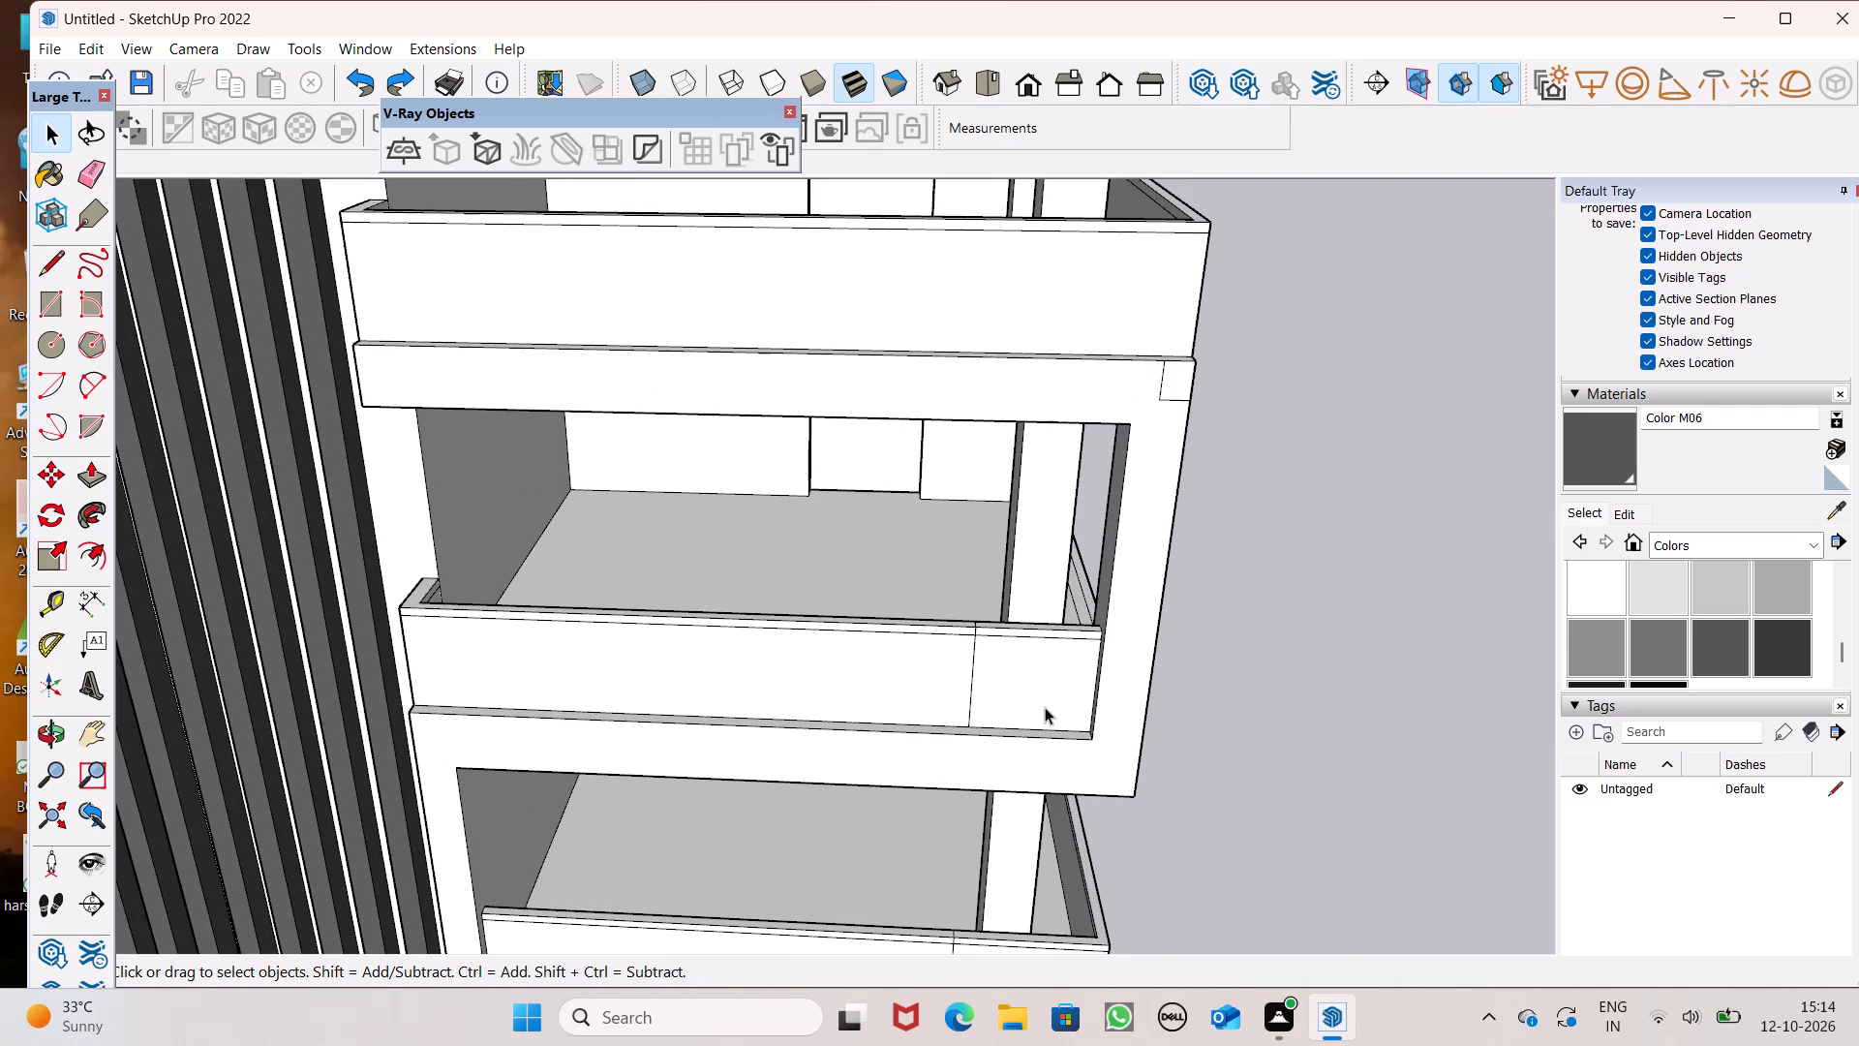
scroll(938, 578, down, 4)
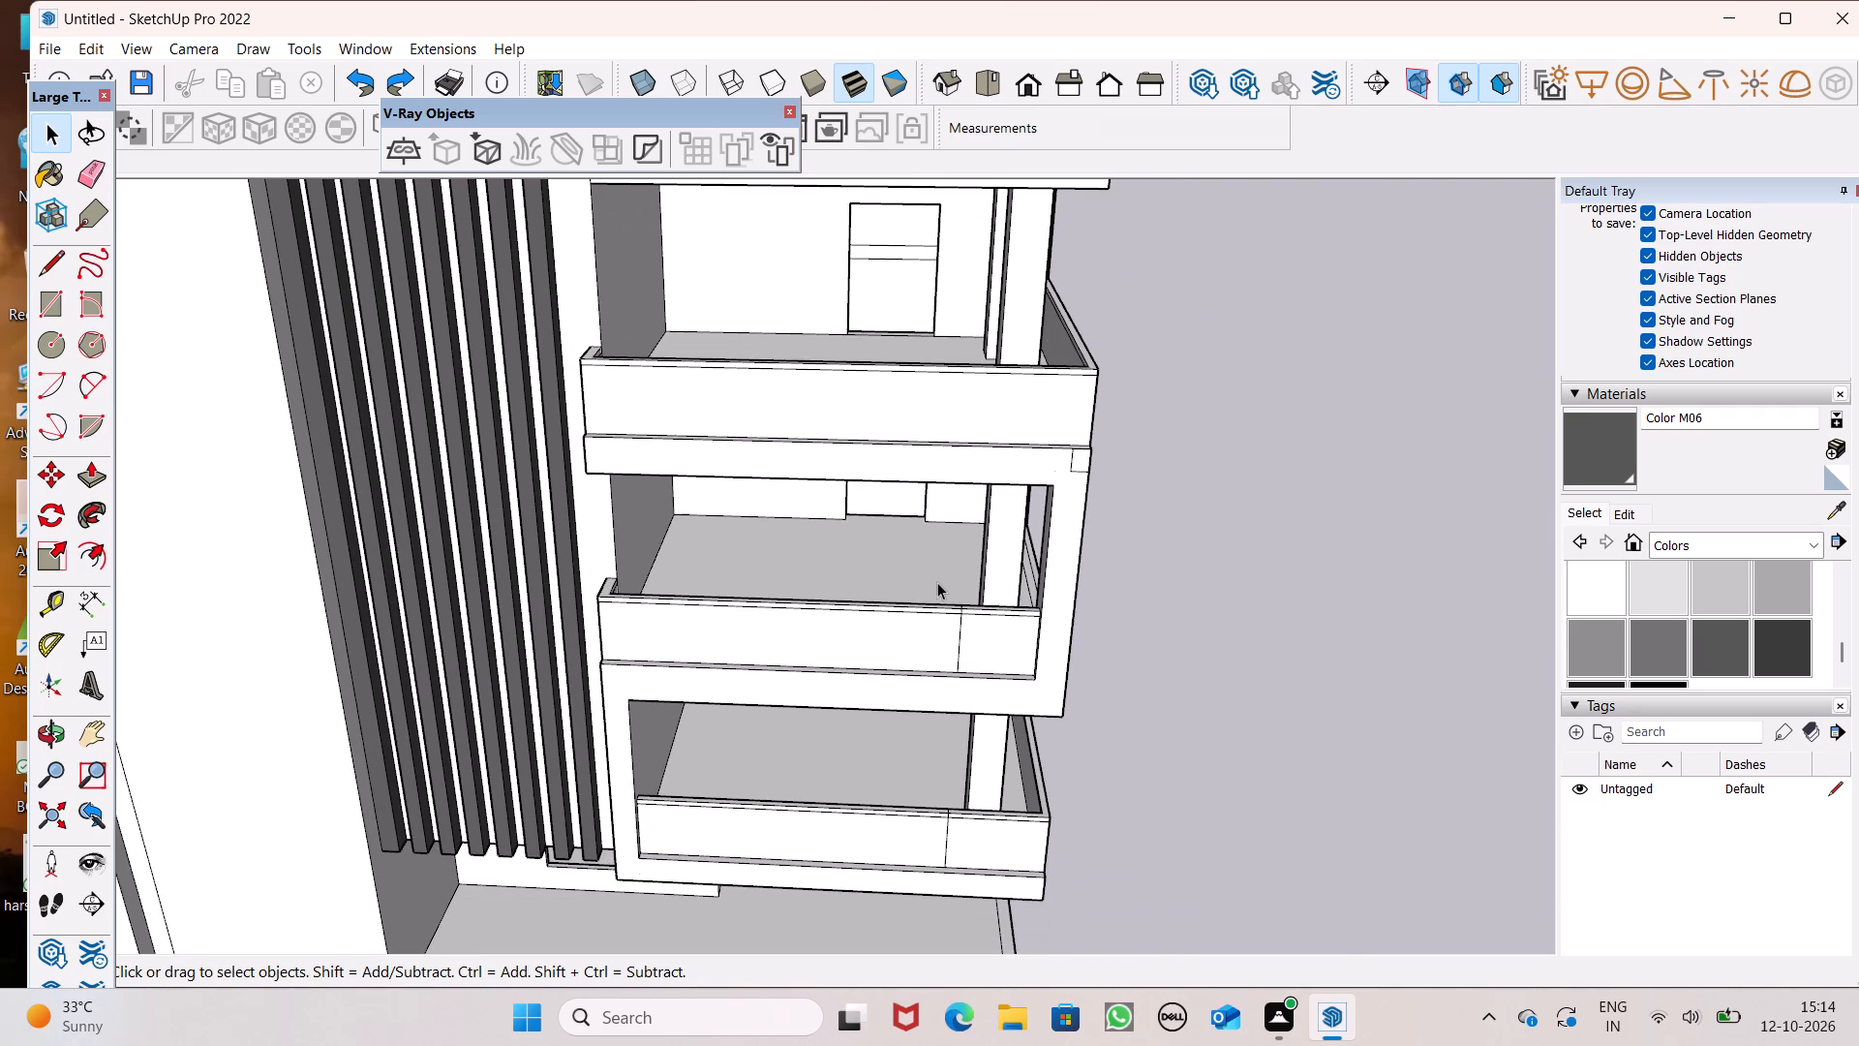
Draw a vertical line about 3' 3" up the second-lowest parapet's front near the fins, aligned with the opening's edge below.
middle_drag(767, 671, 814, 645)
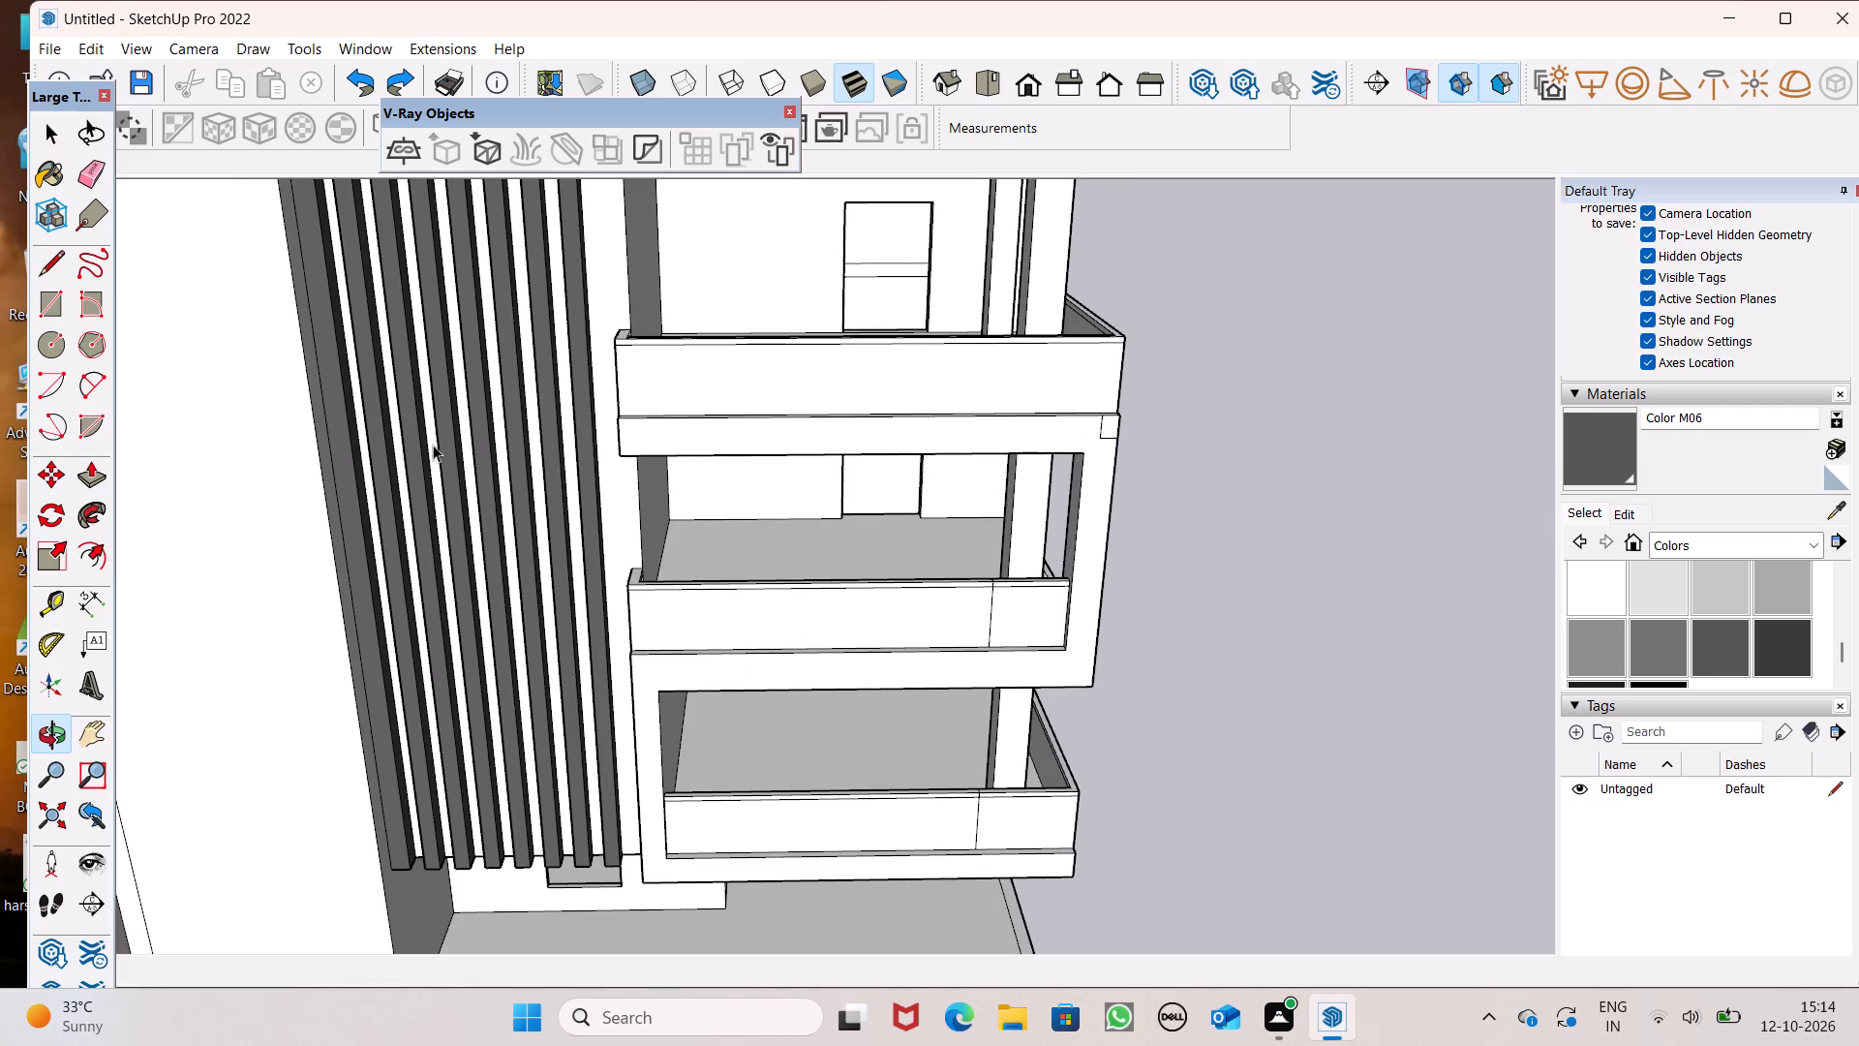
click(53, 258)
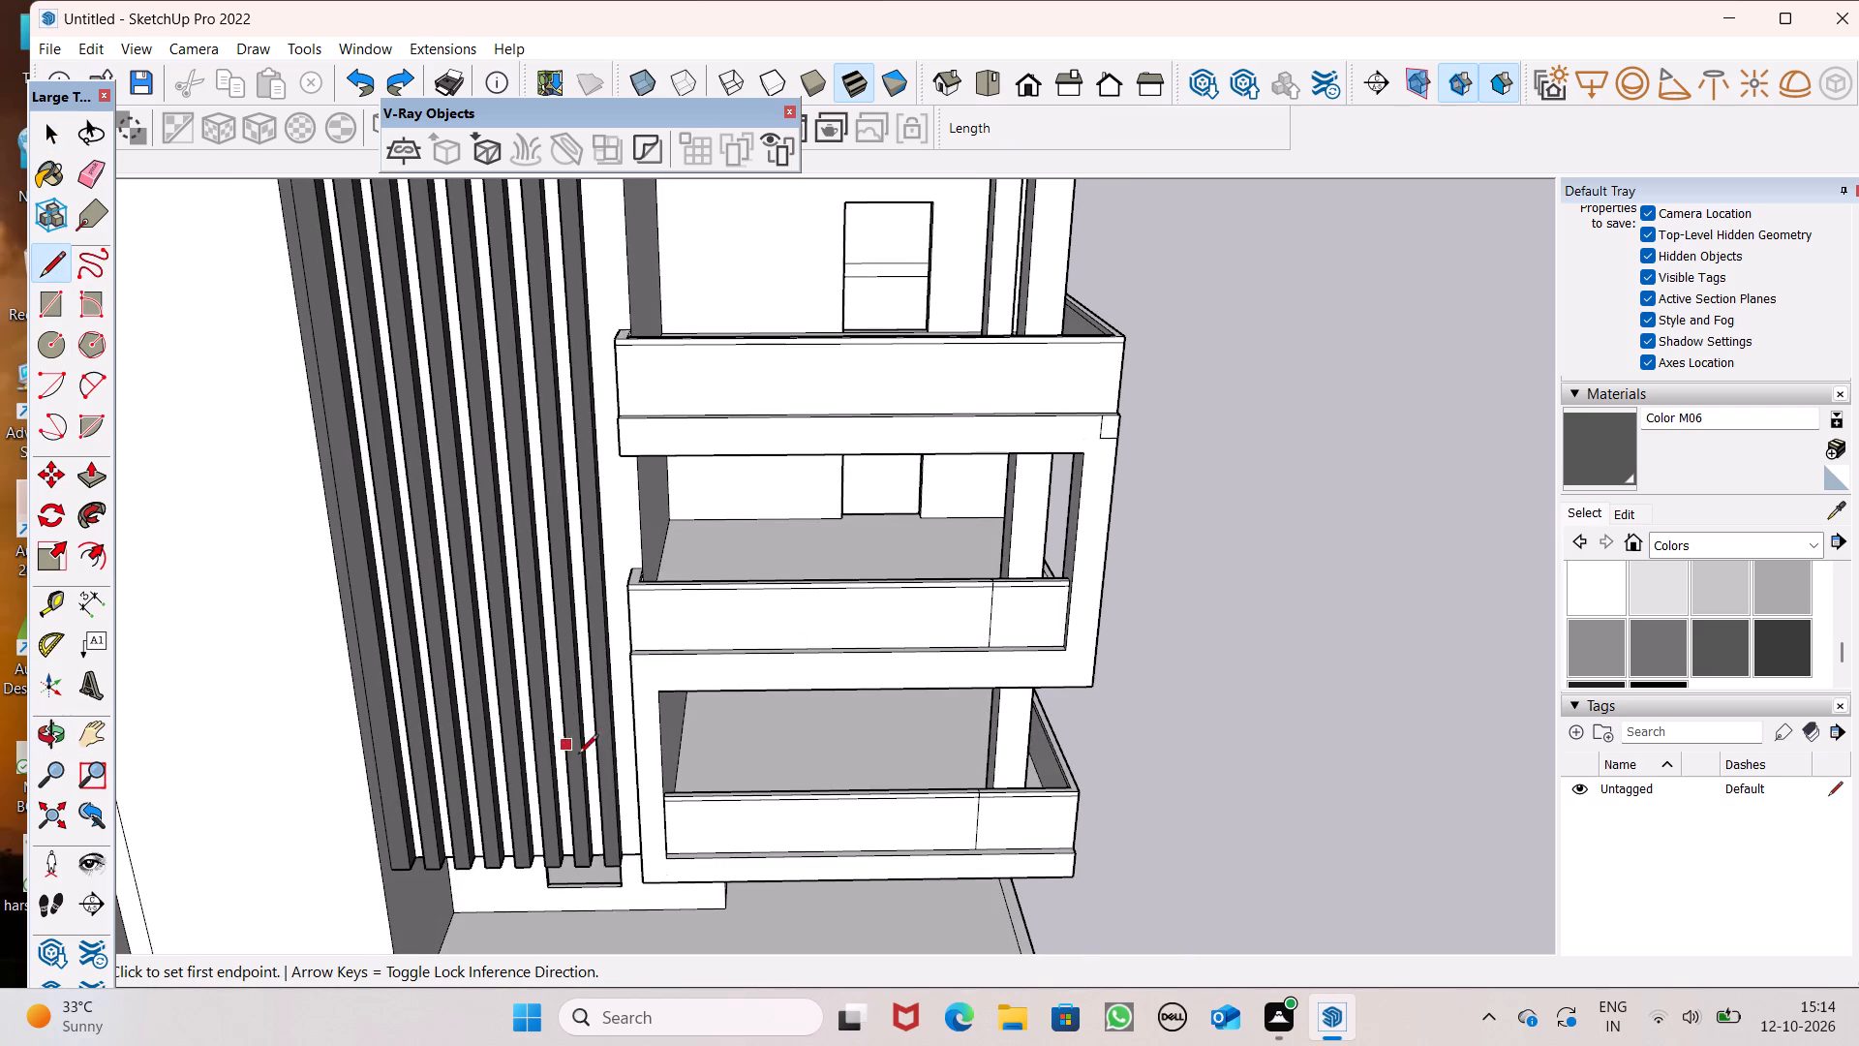
scroll(814, 890, up, 6)
scroll(797, 819, down, 5)
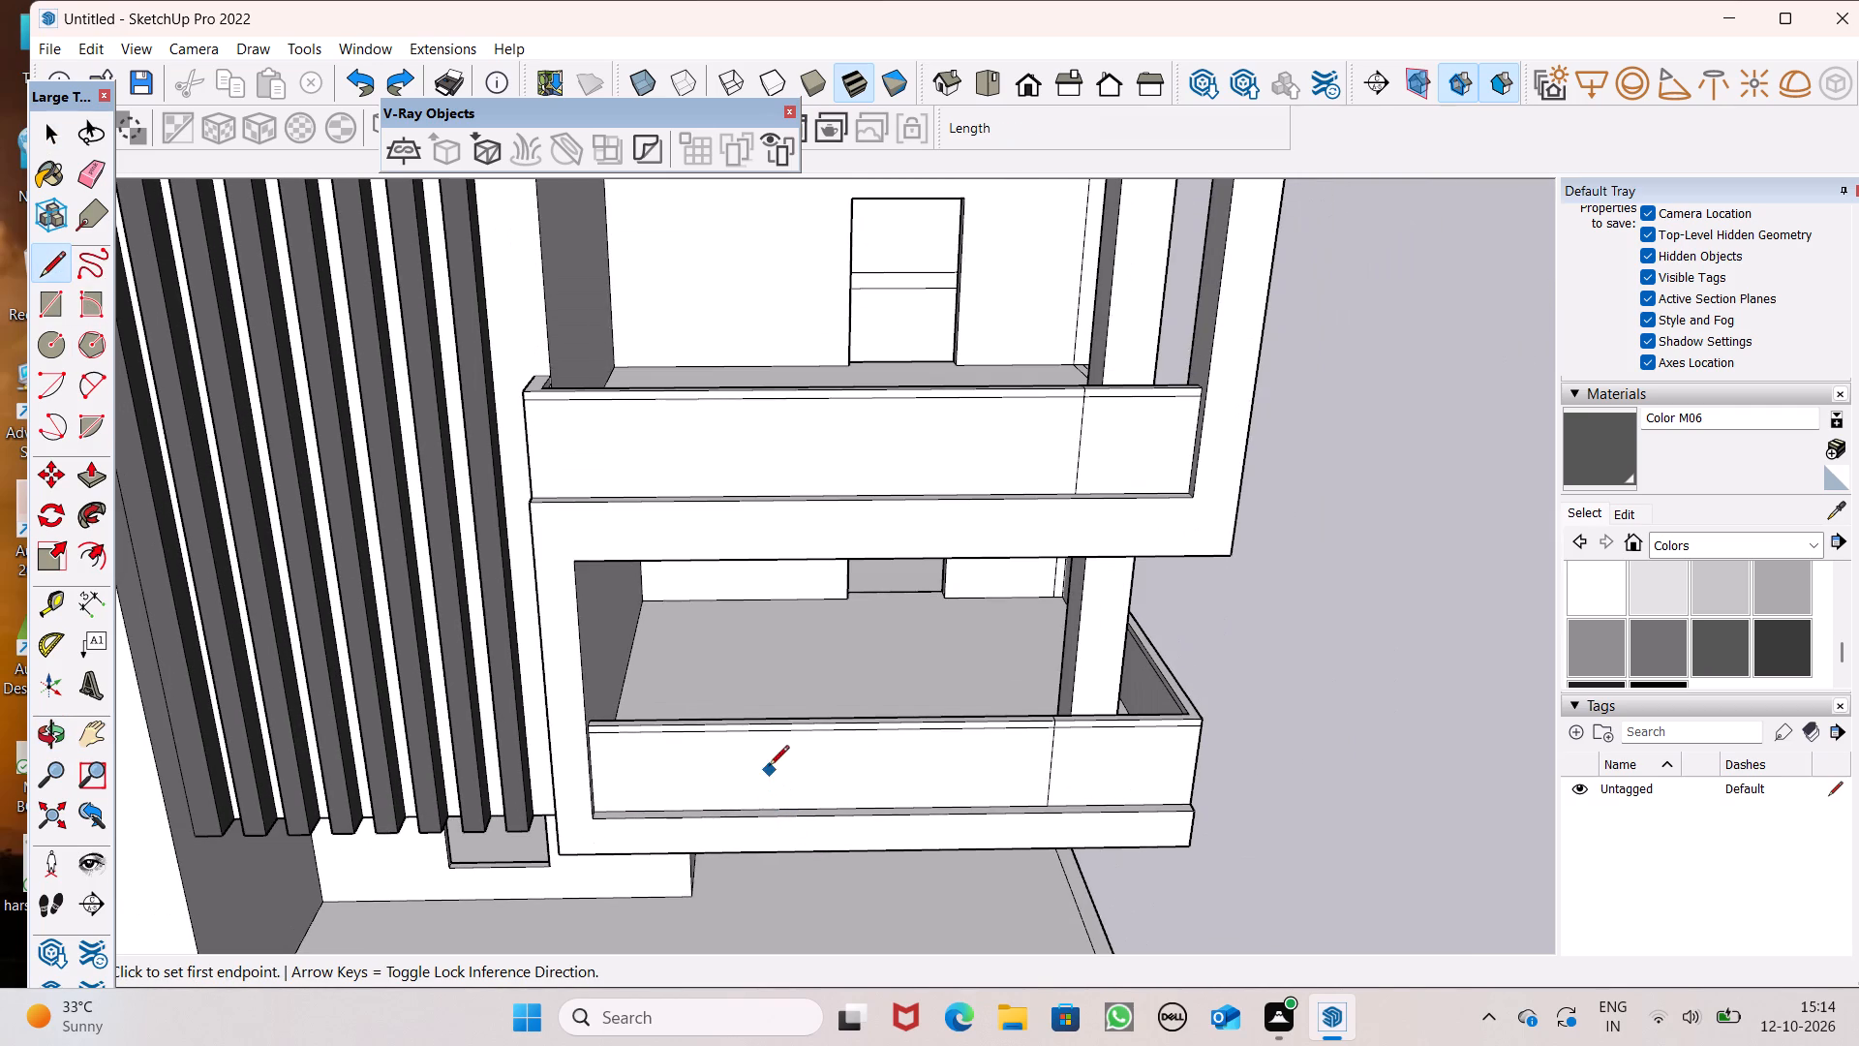
scroll(558, 490, up, 2)
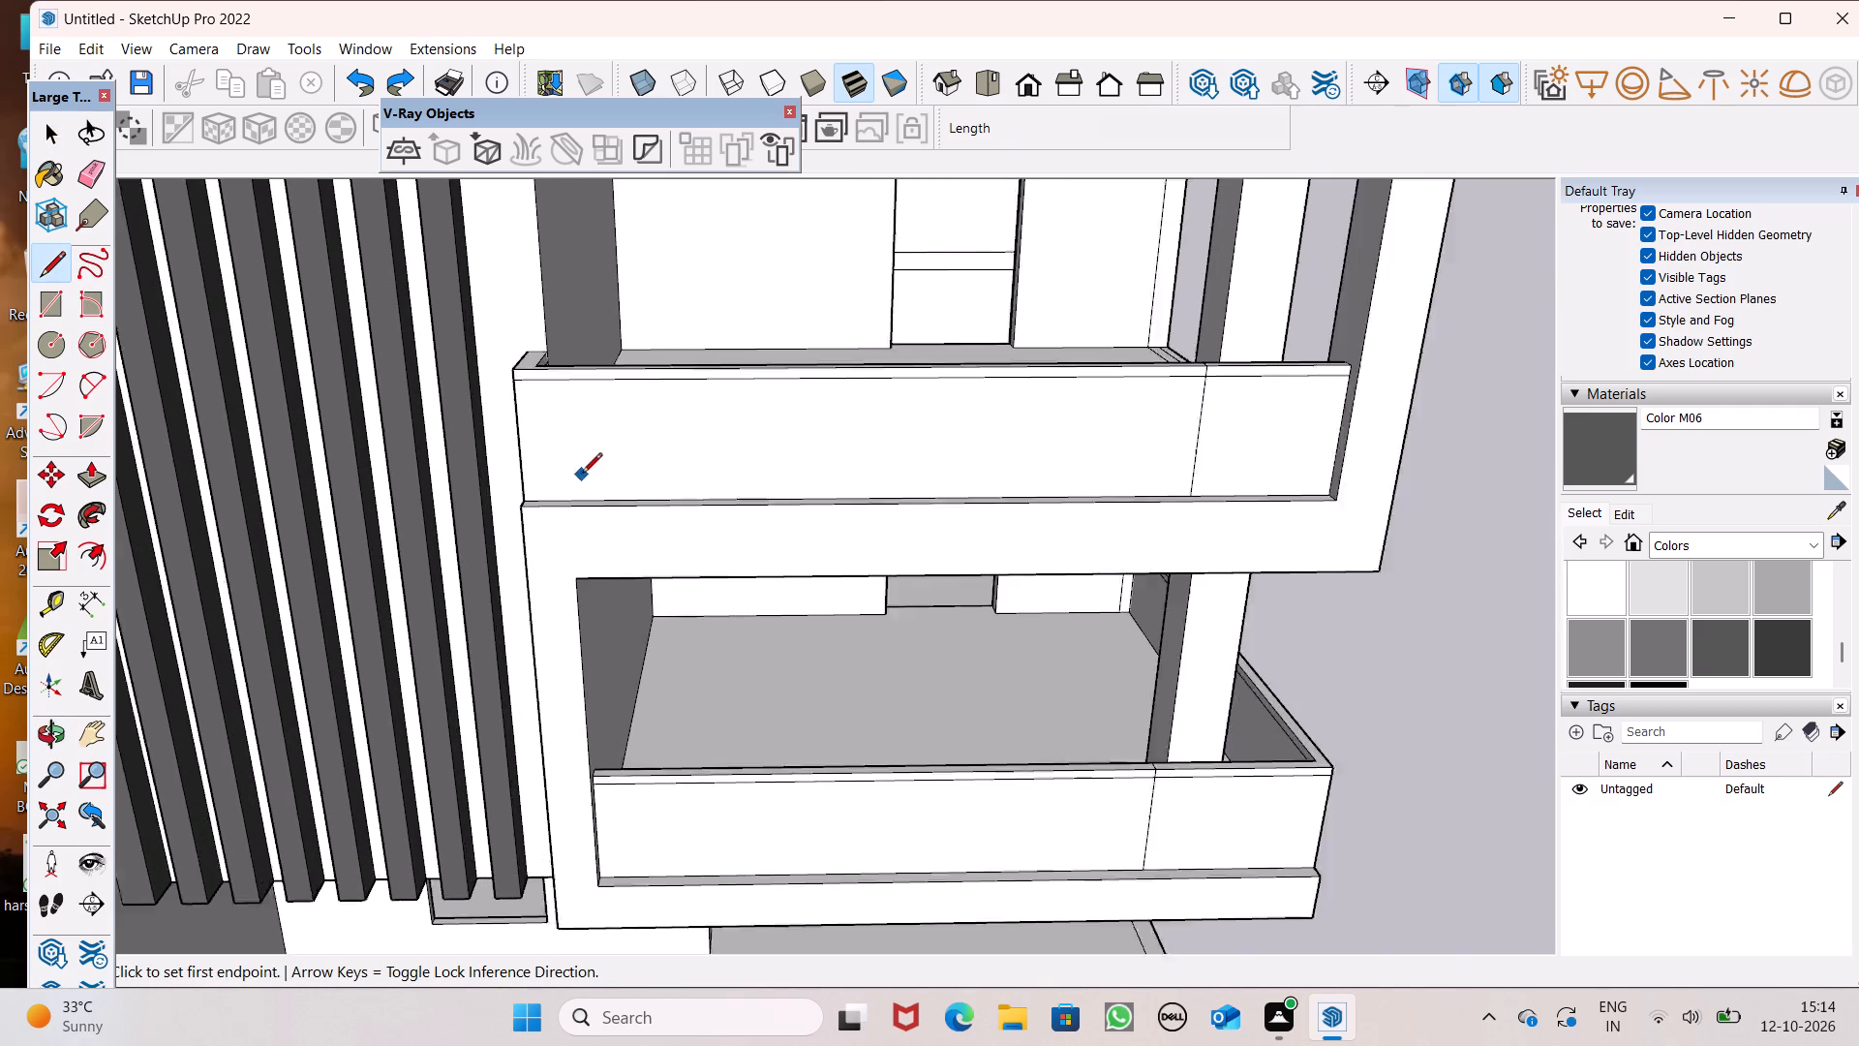
scroll(582, 475, up, 3)
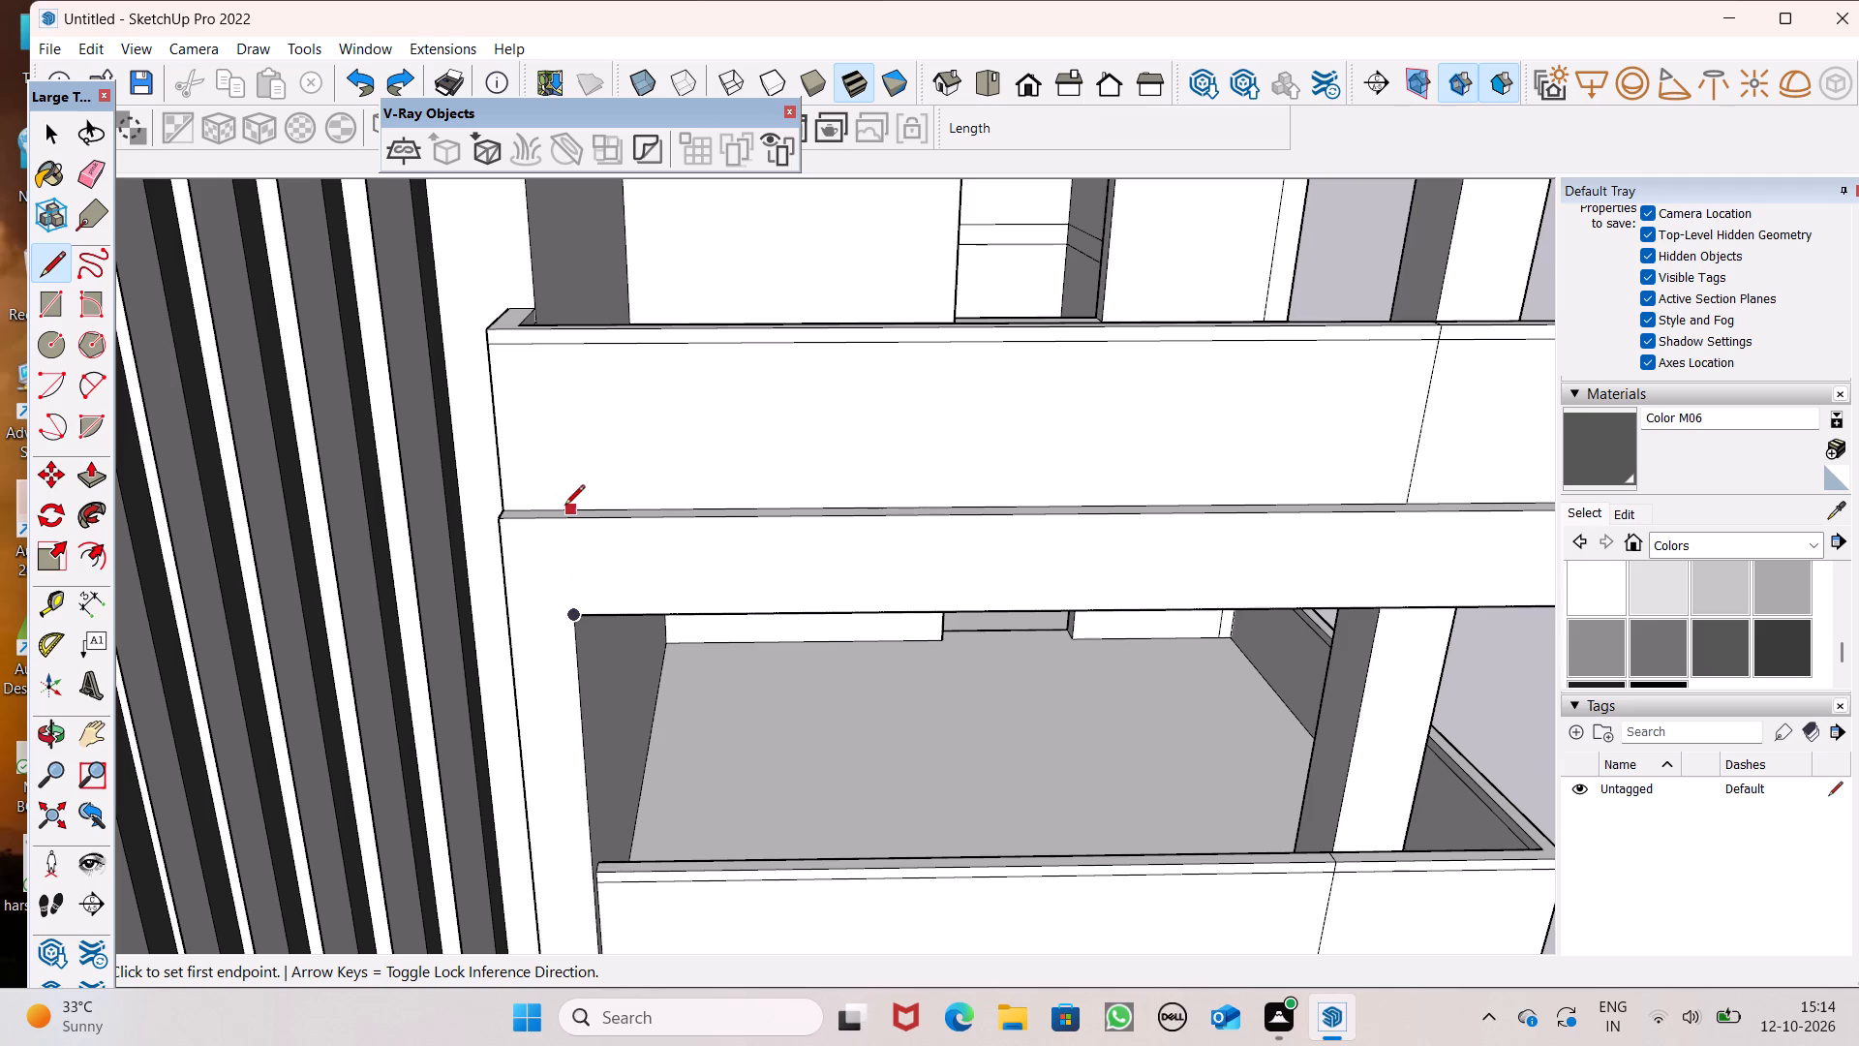
click(565, 509)
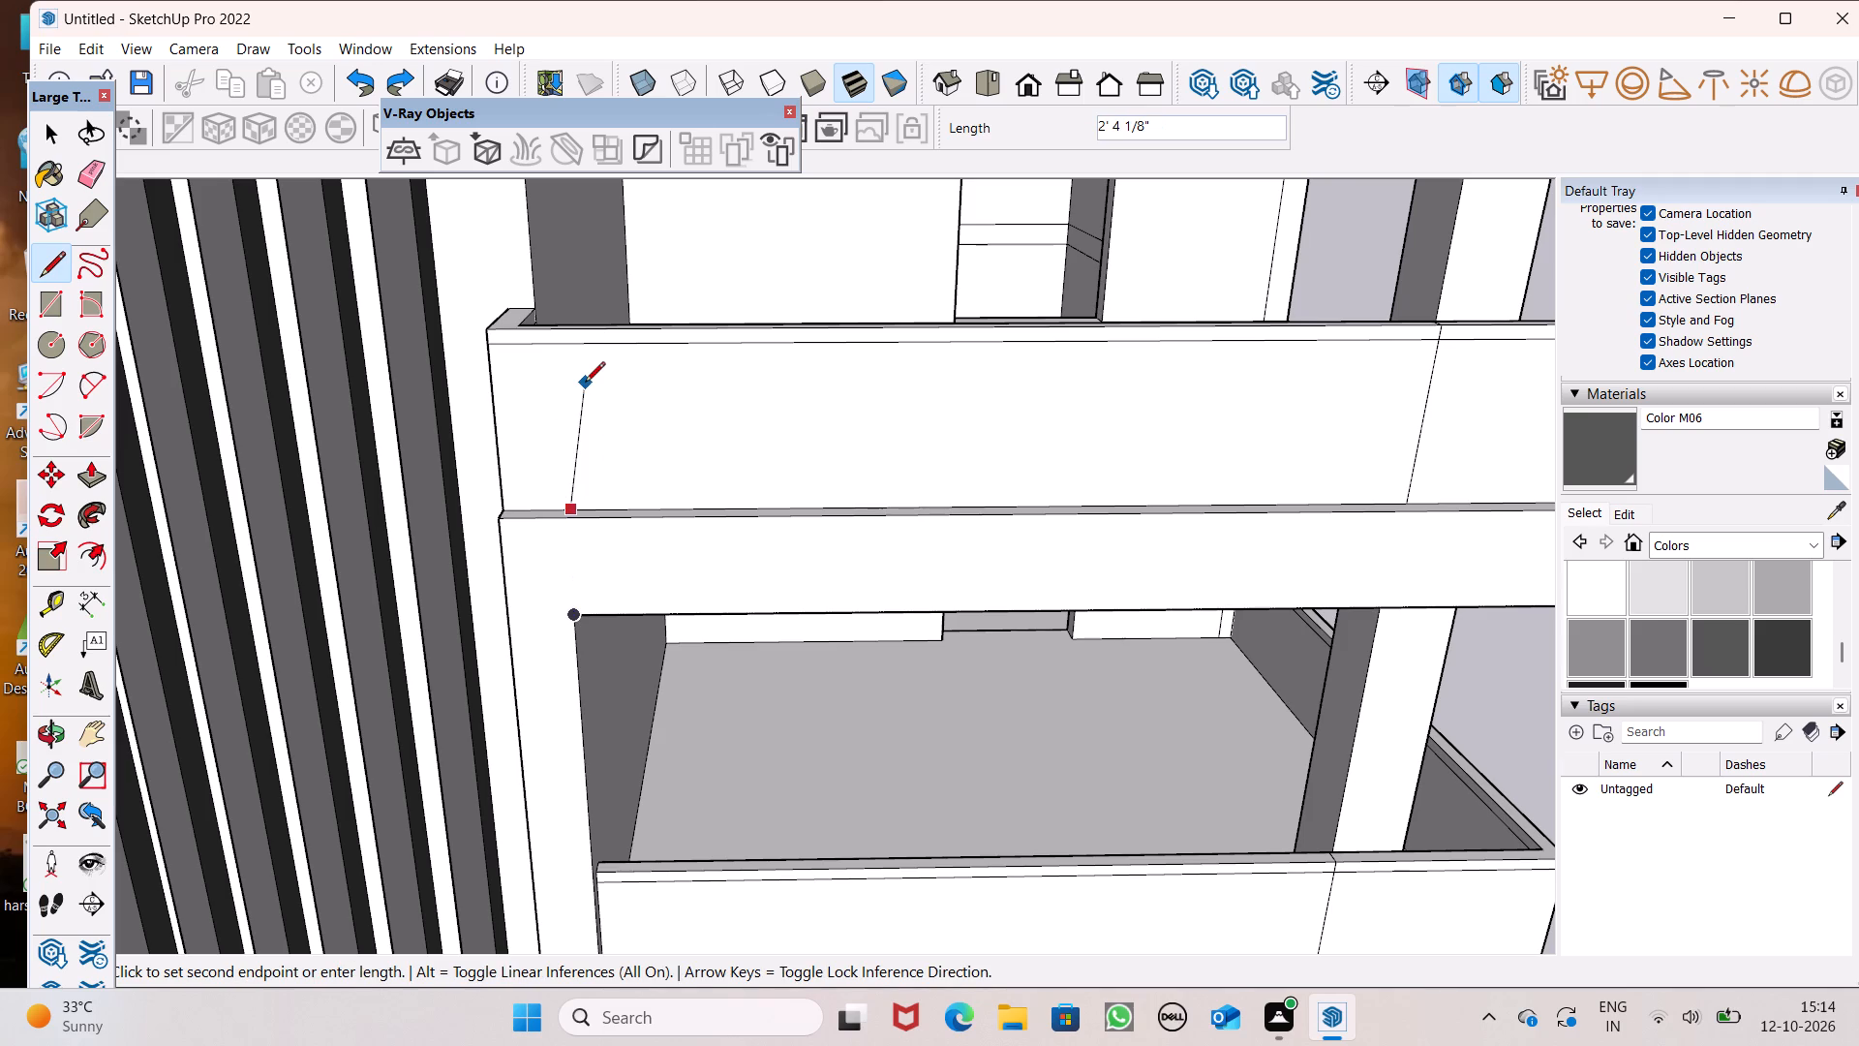
click(566, 320)
Draw another vertical line about 3' 3" down the second-lowest parapet's front, between the line near the fins and the far split line.
scroll(778, 499, down, 3)
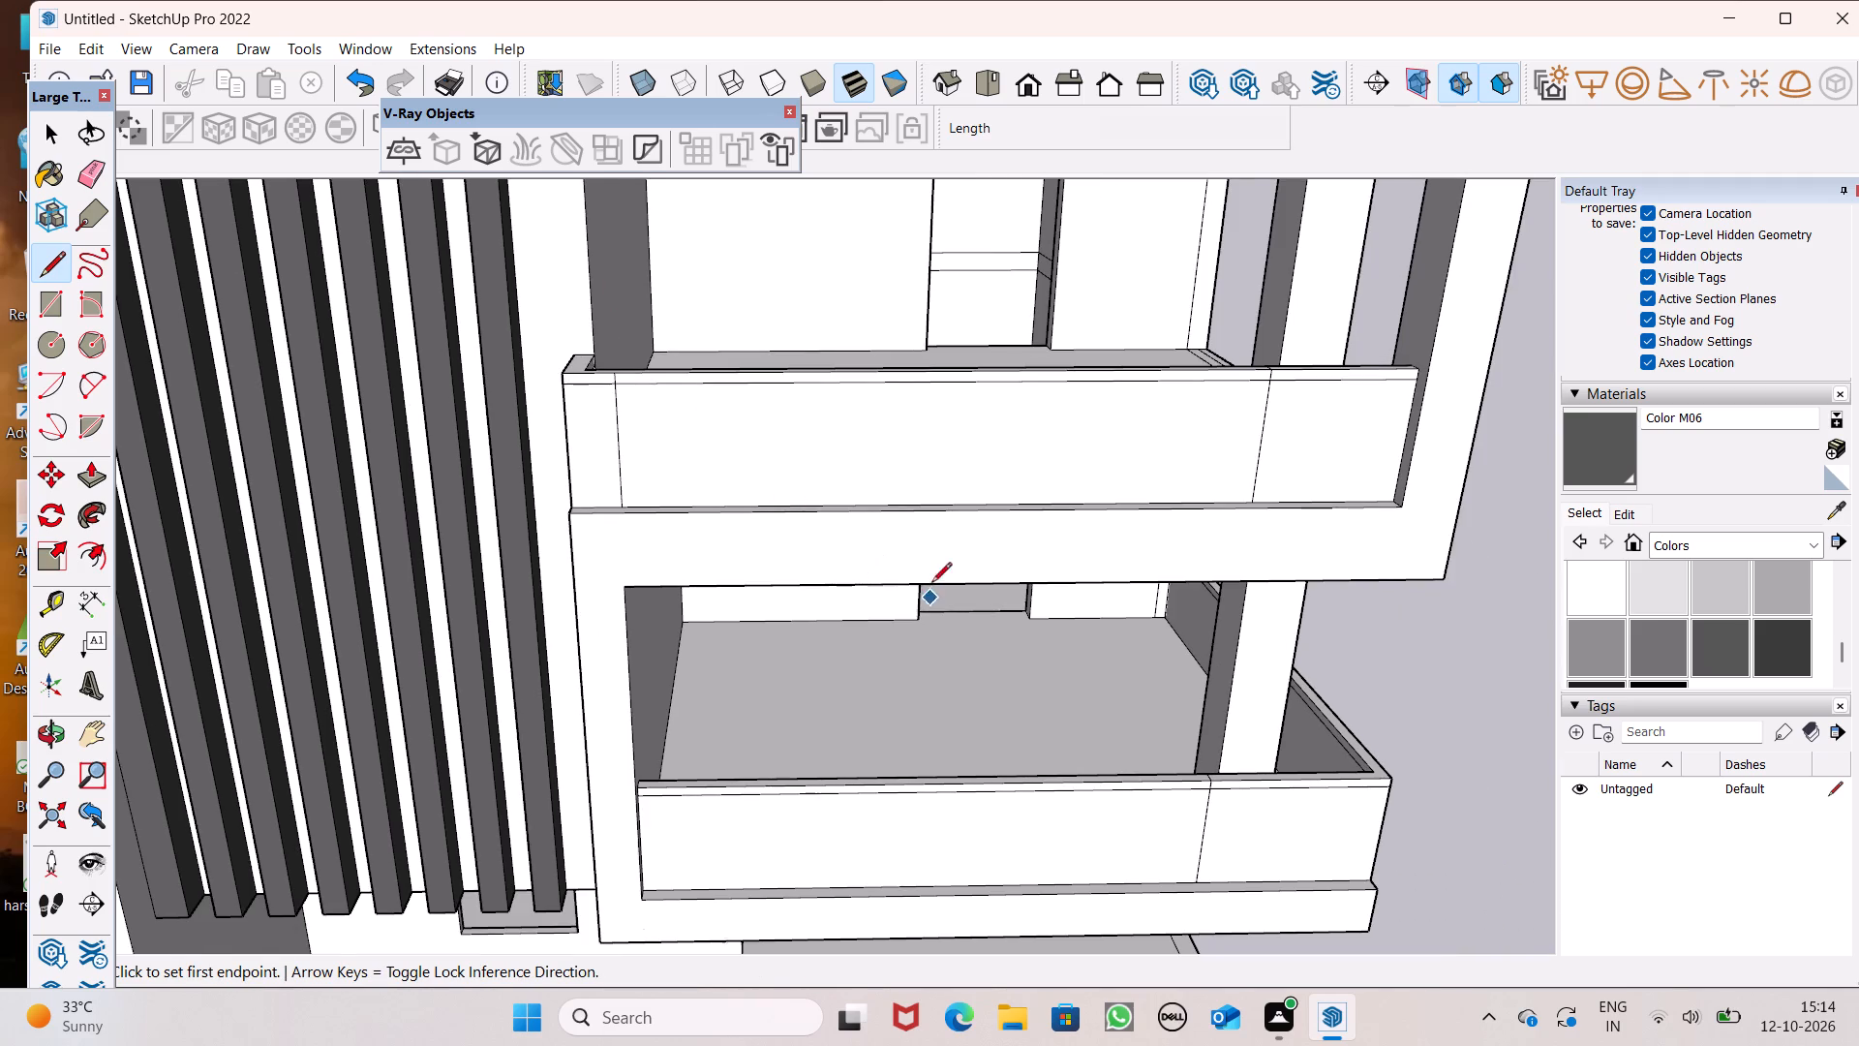
scroll(909, 364, up, 2)
scroll(854, 487, down, 1)
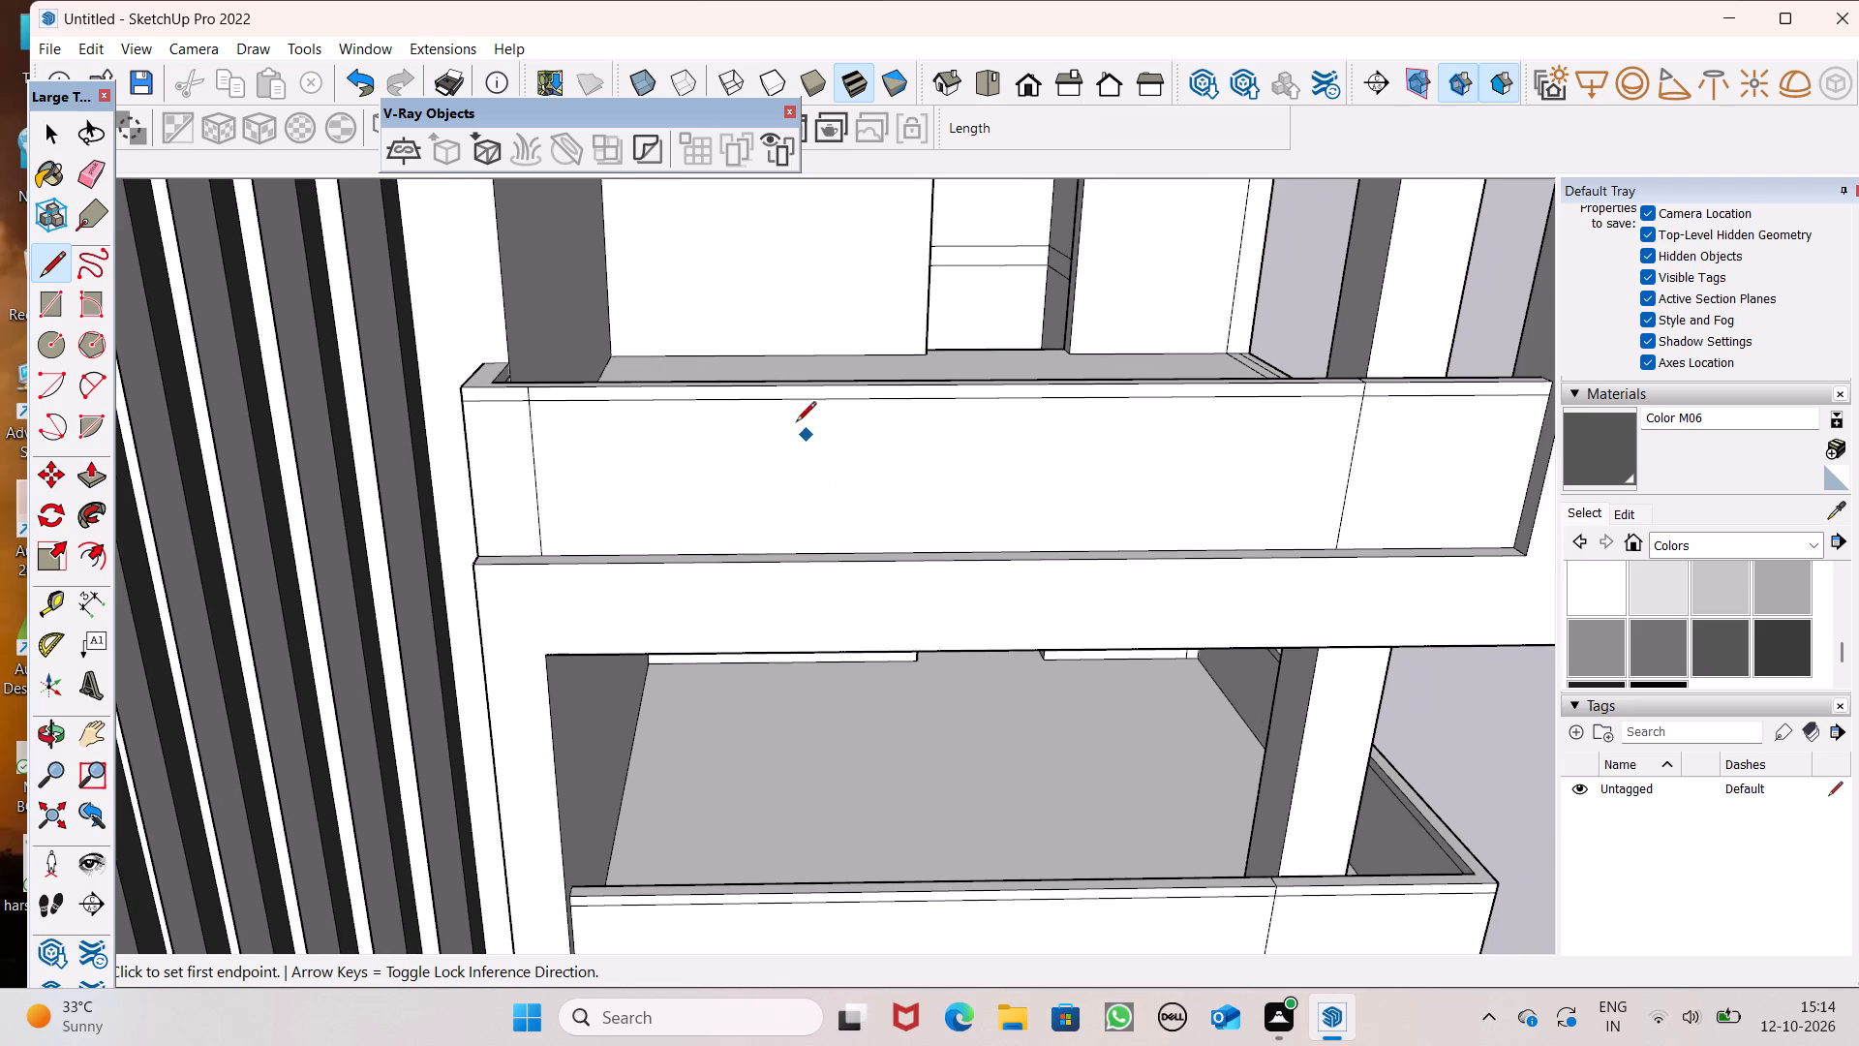
click(785, 385)
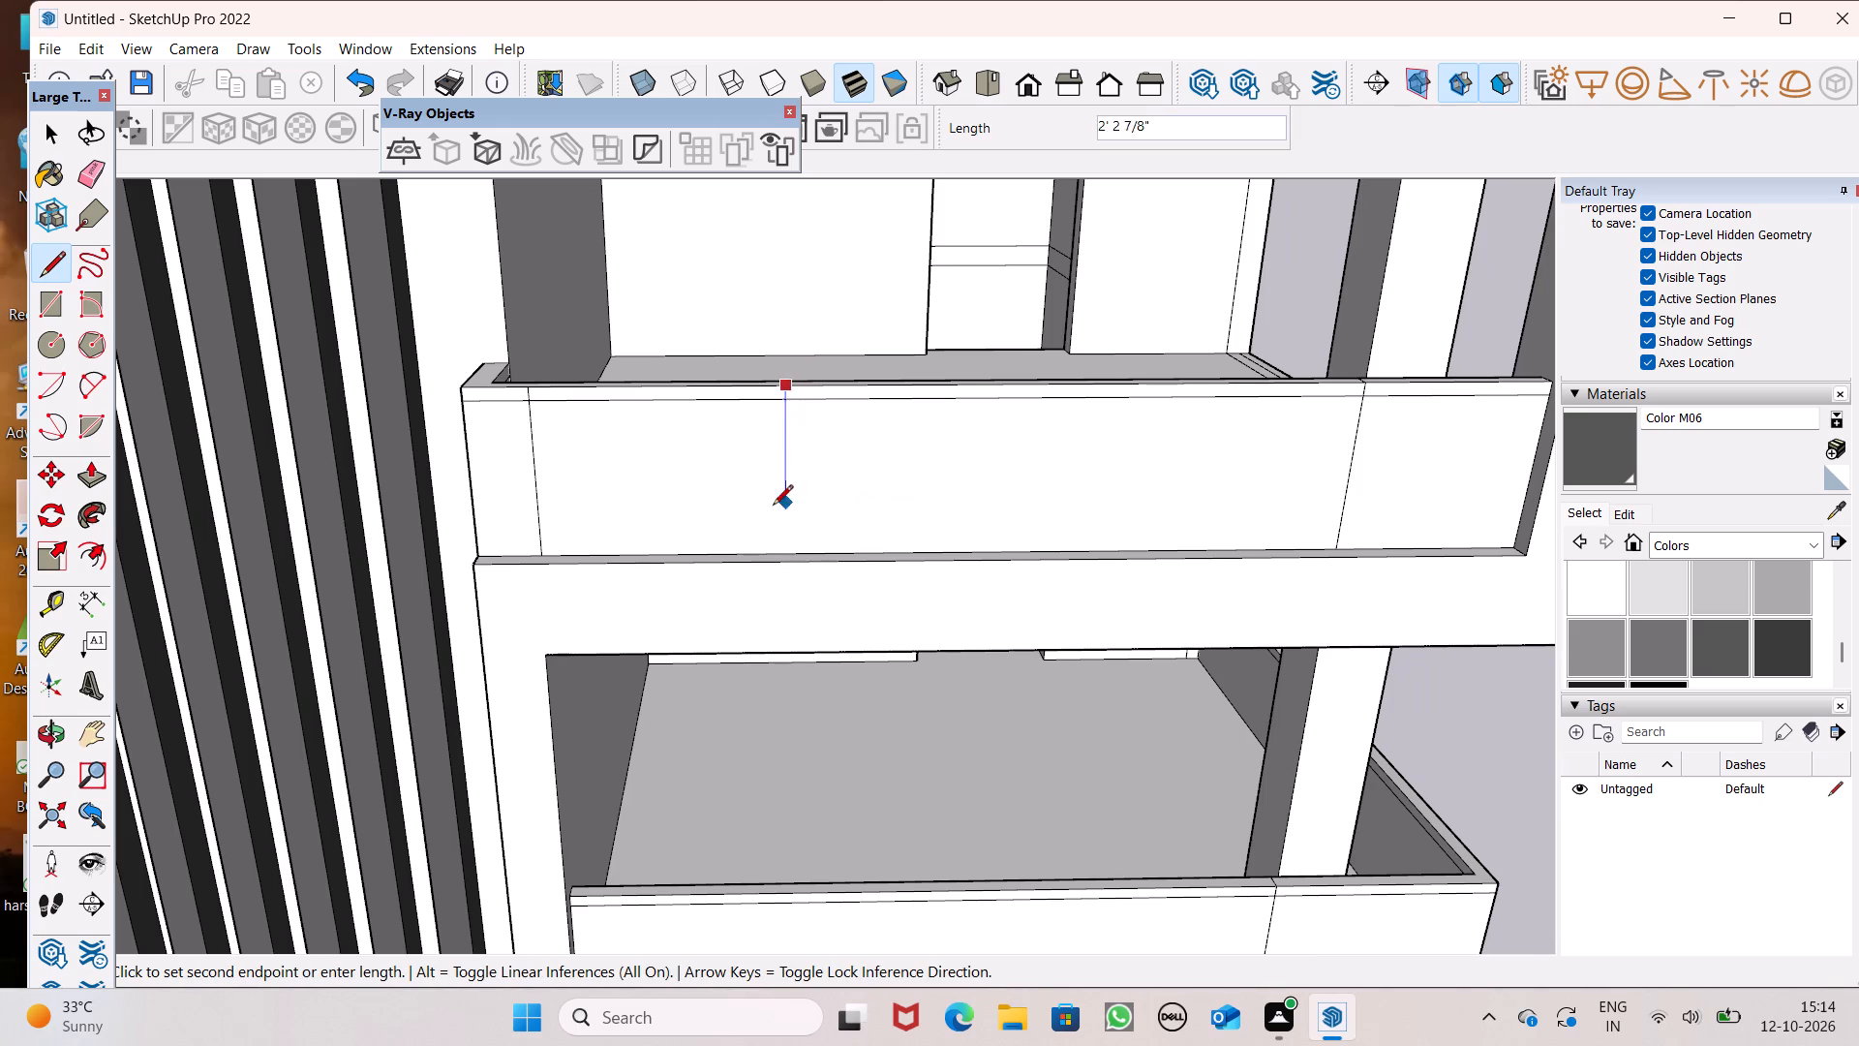
click(779, 549)
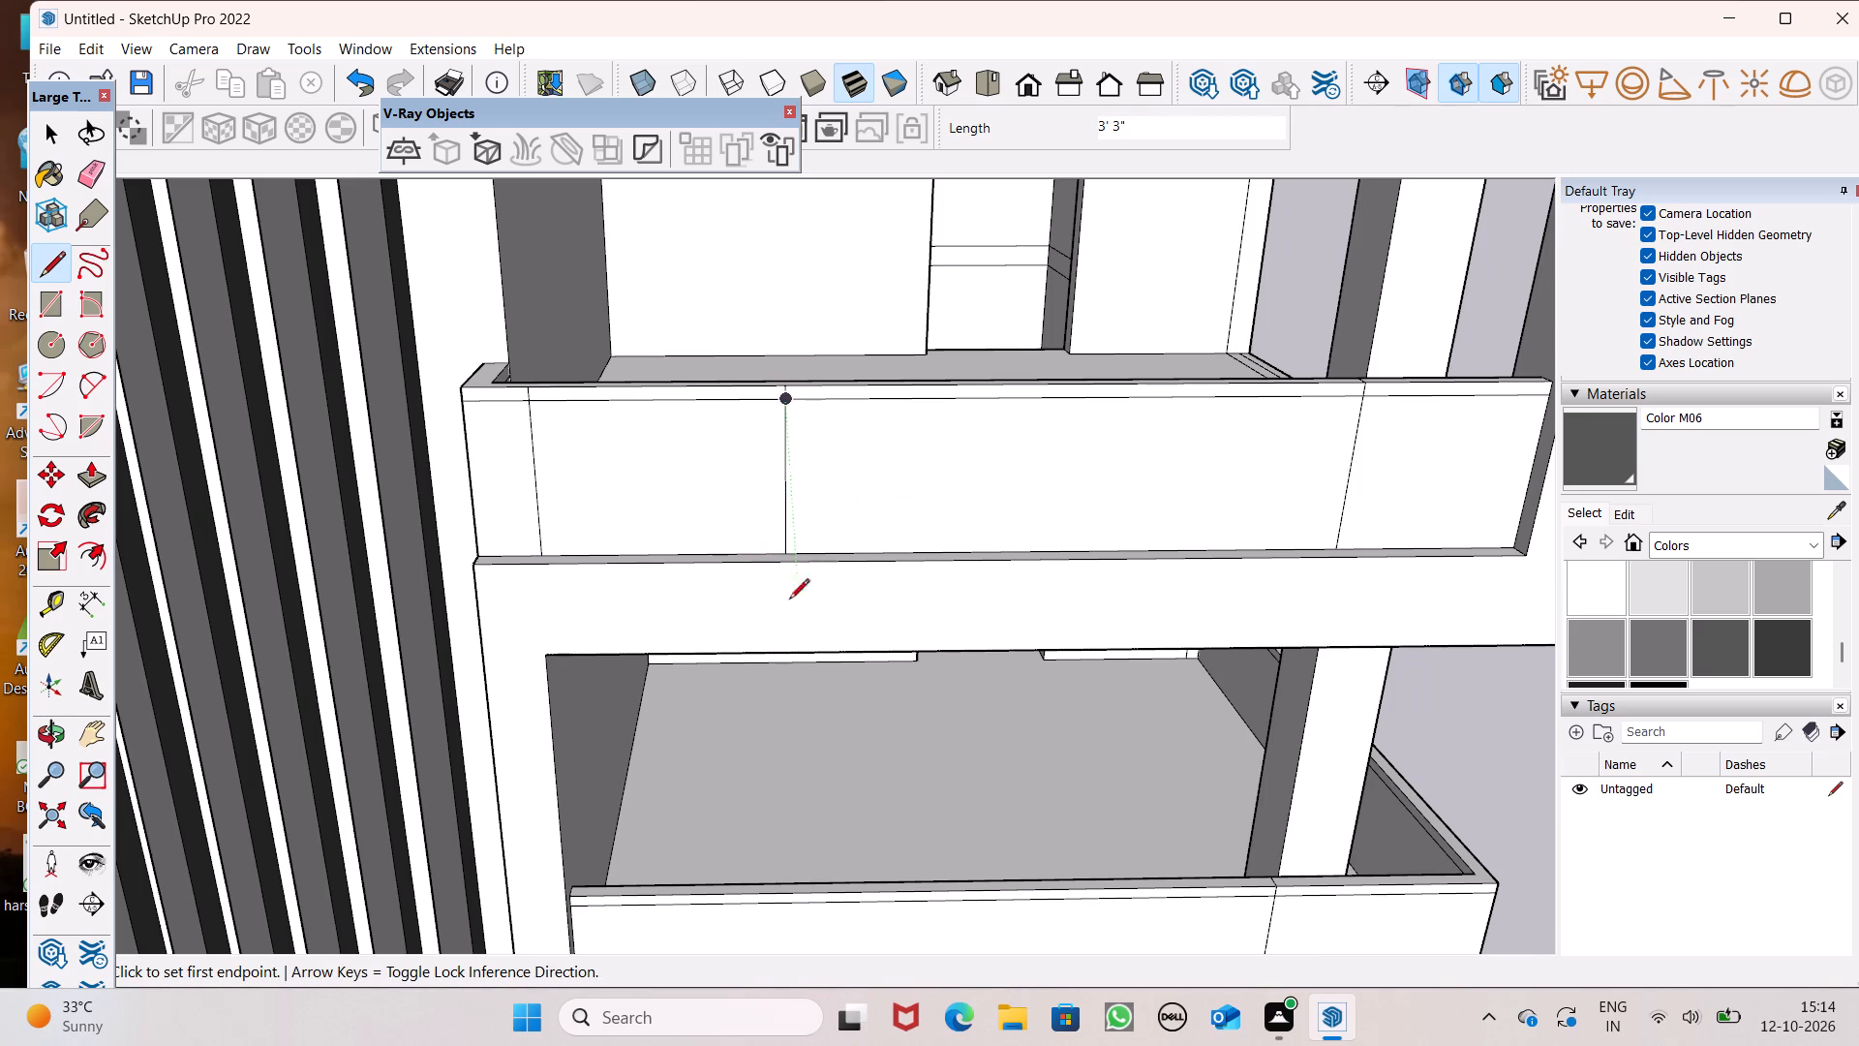
Draw a vertical line on the lowest parapet's front aligned with the middle line above, from its base to the cap's upper edge.
click(781, 902)
scroll(773, 910, down, 6)
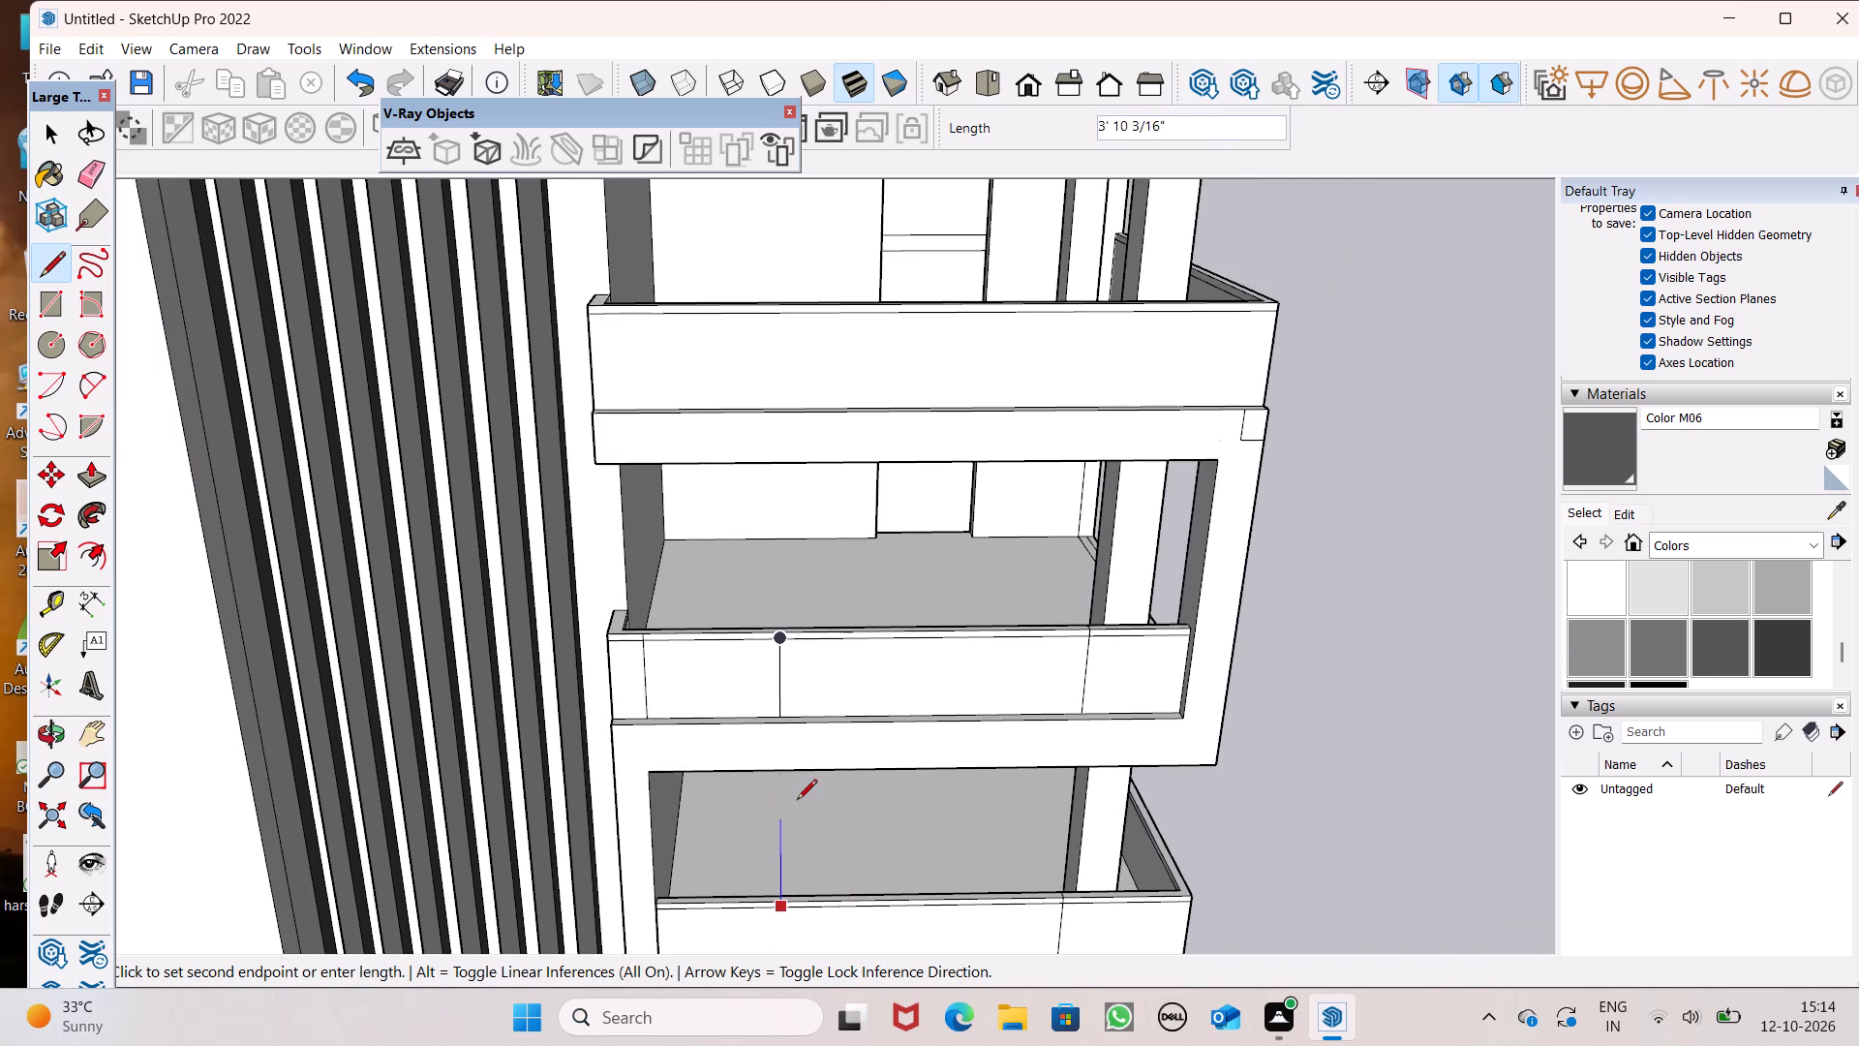
scroll(799, 790, down, 5)
scroll(774, 902, up, 15)
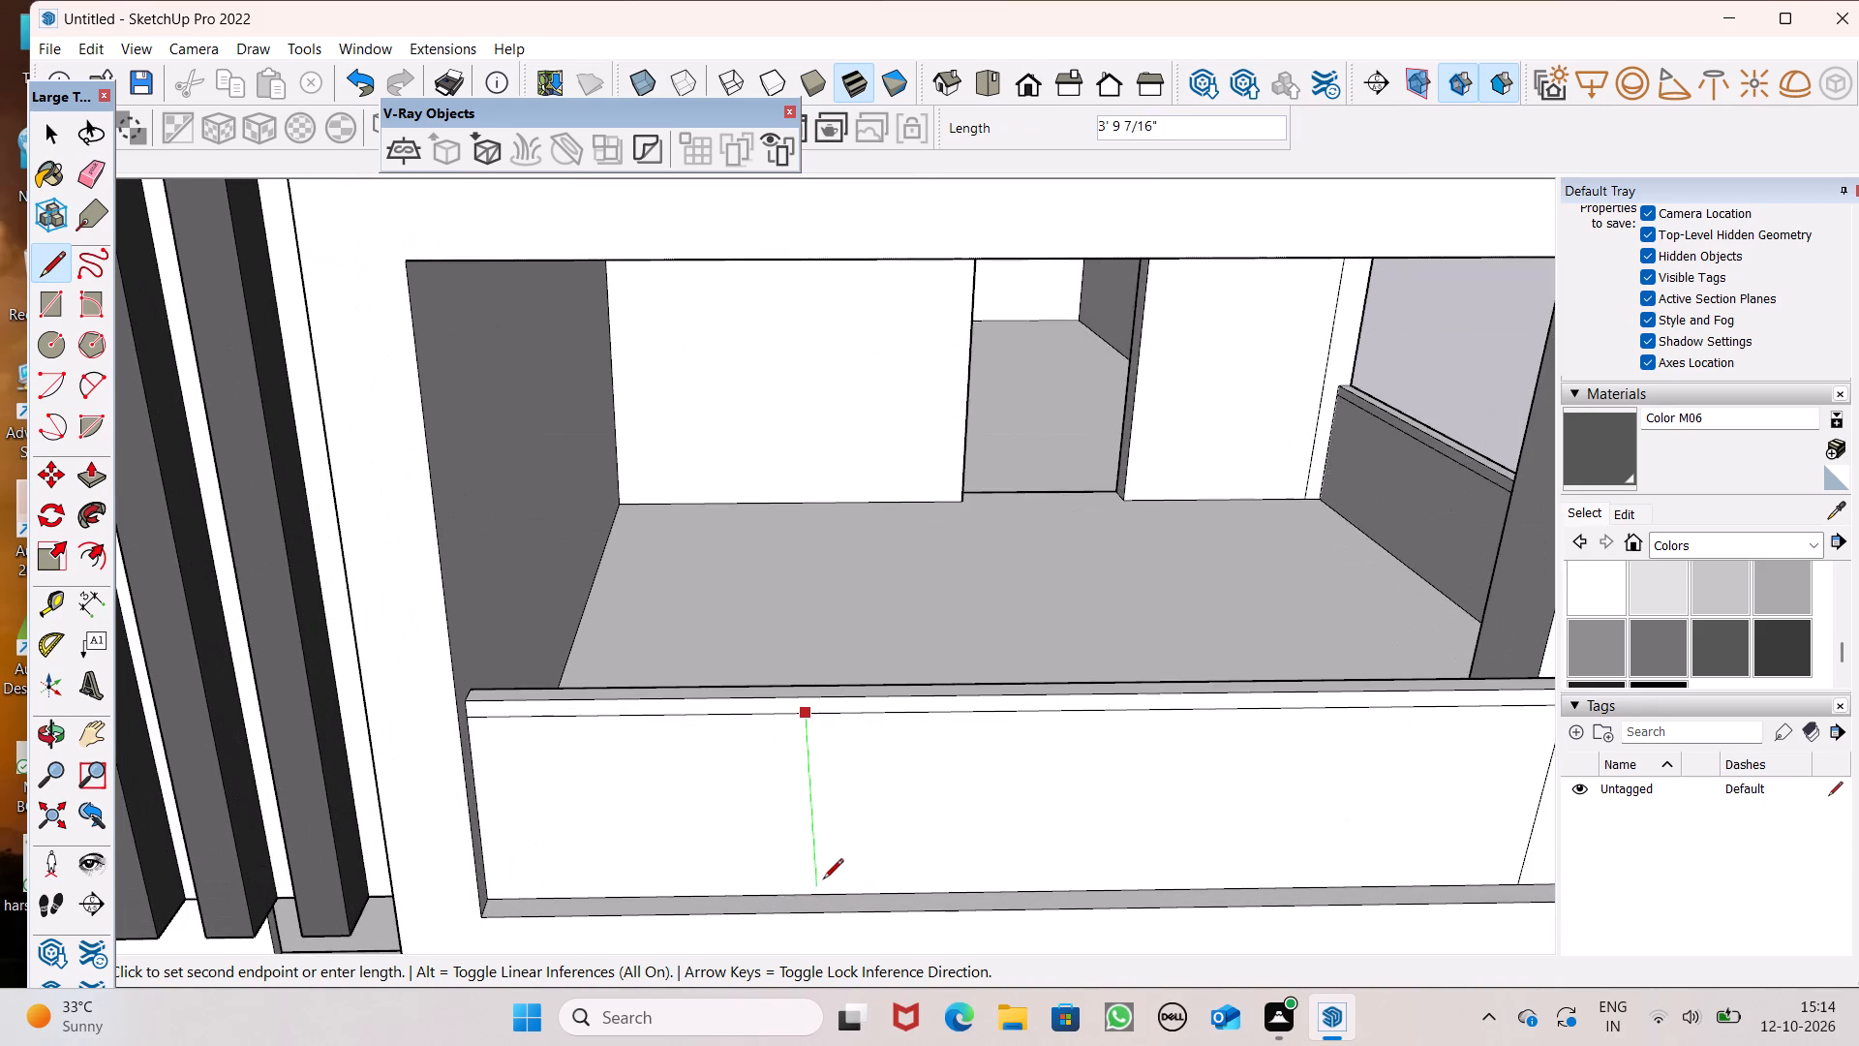
click(812, 890)
click(806, 719)
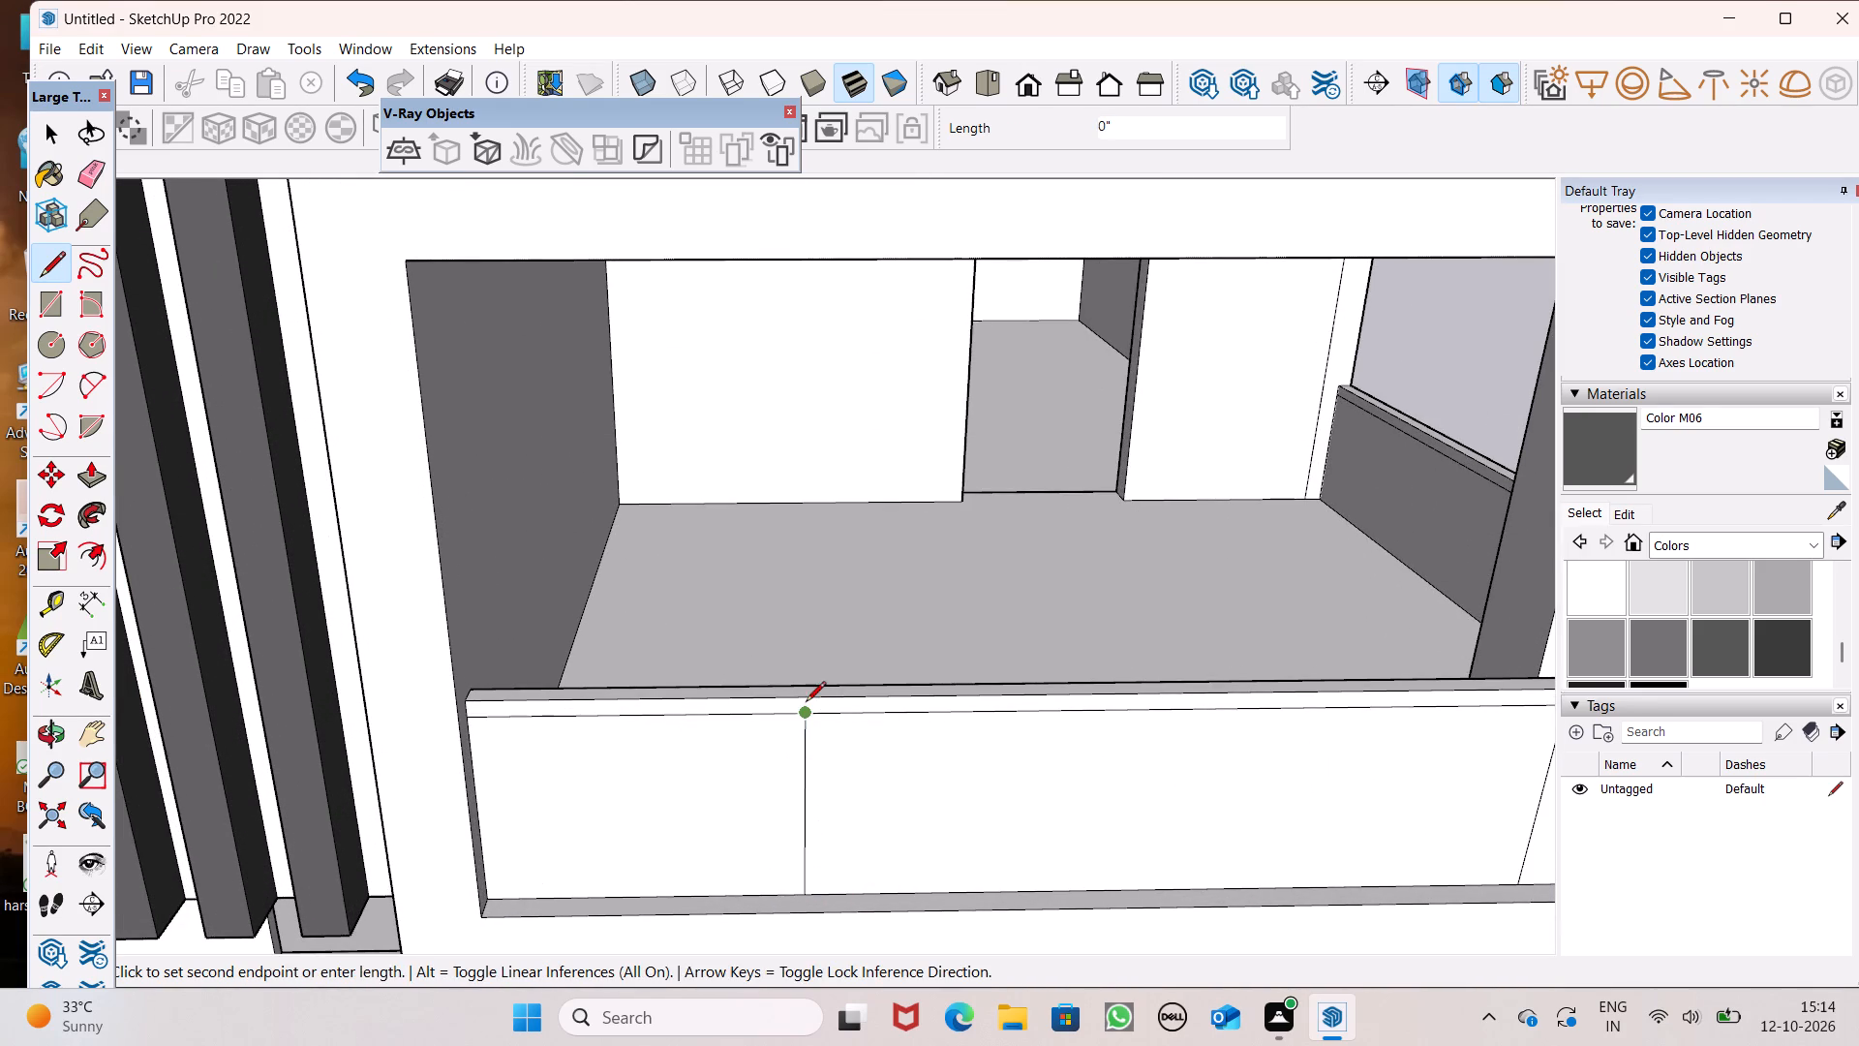
click(806, 694)
key(space)
scroll(854, 739, down, 1)
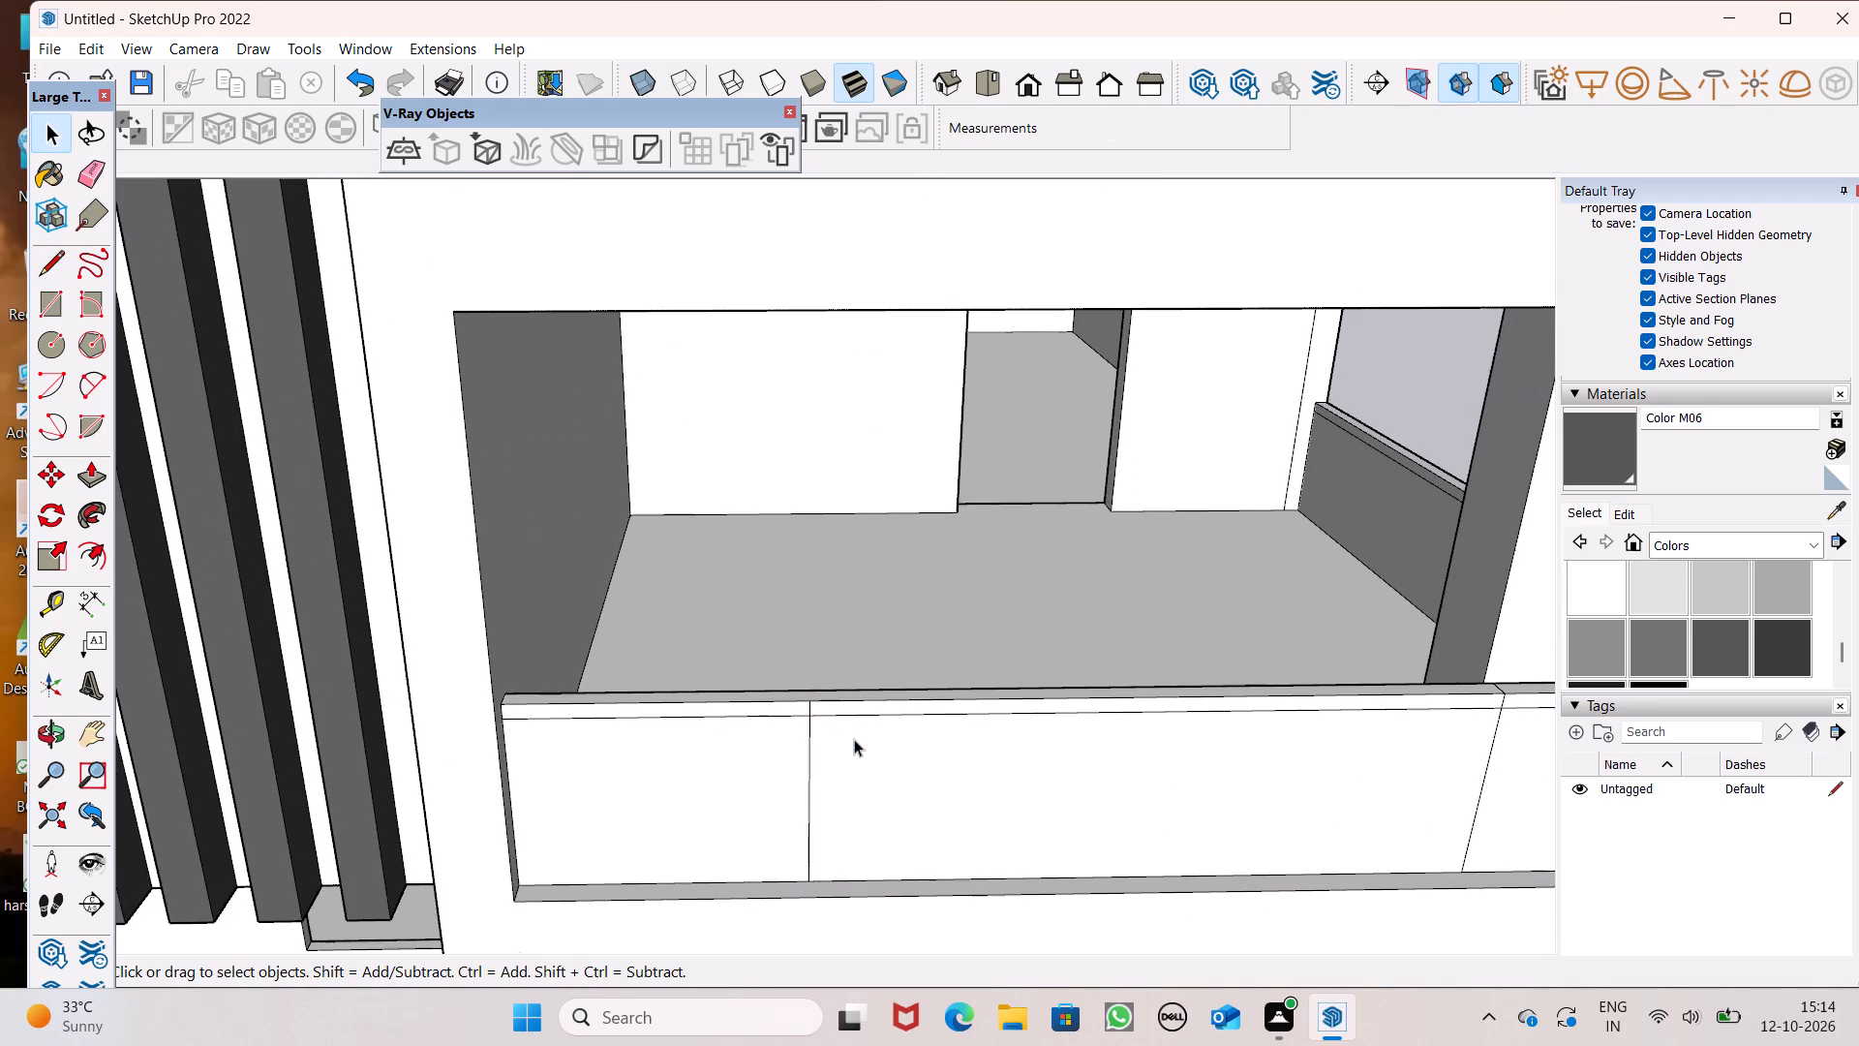
scroll(854, 739, down, 6)
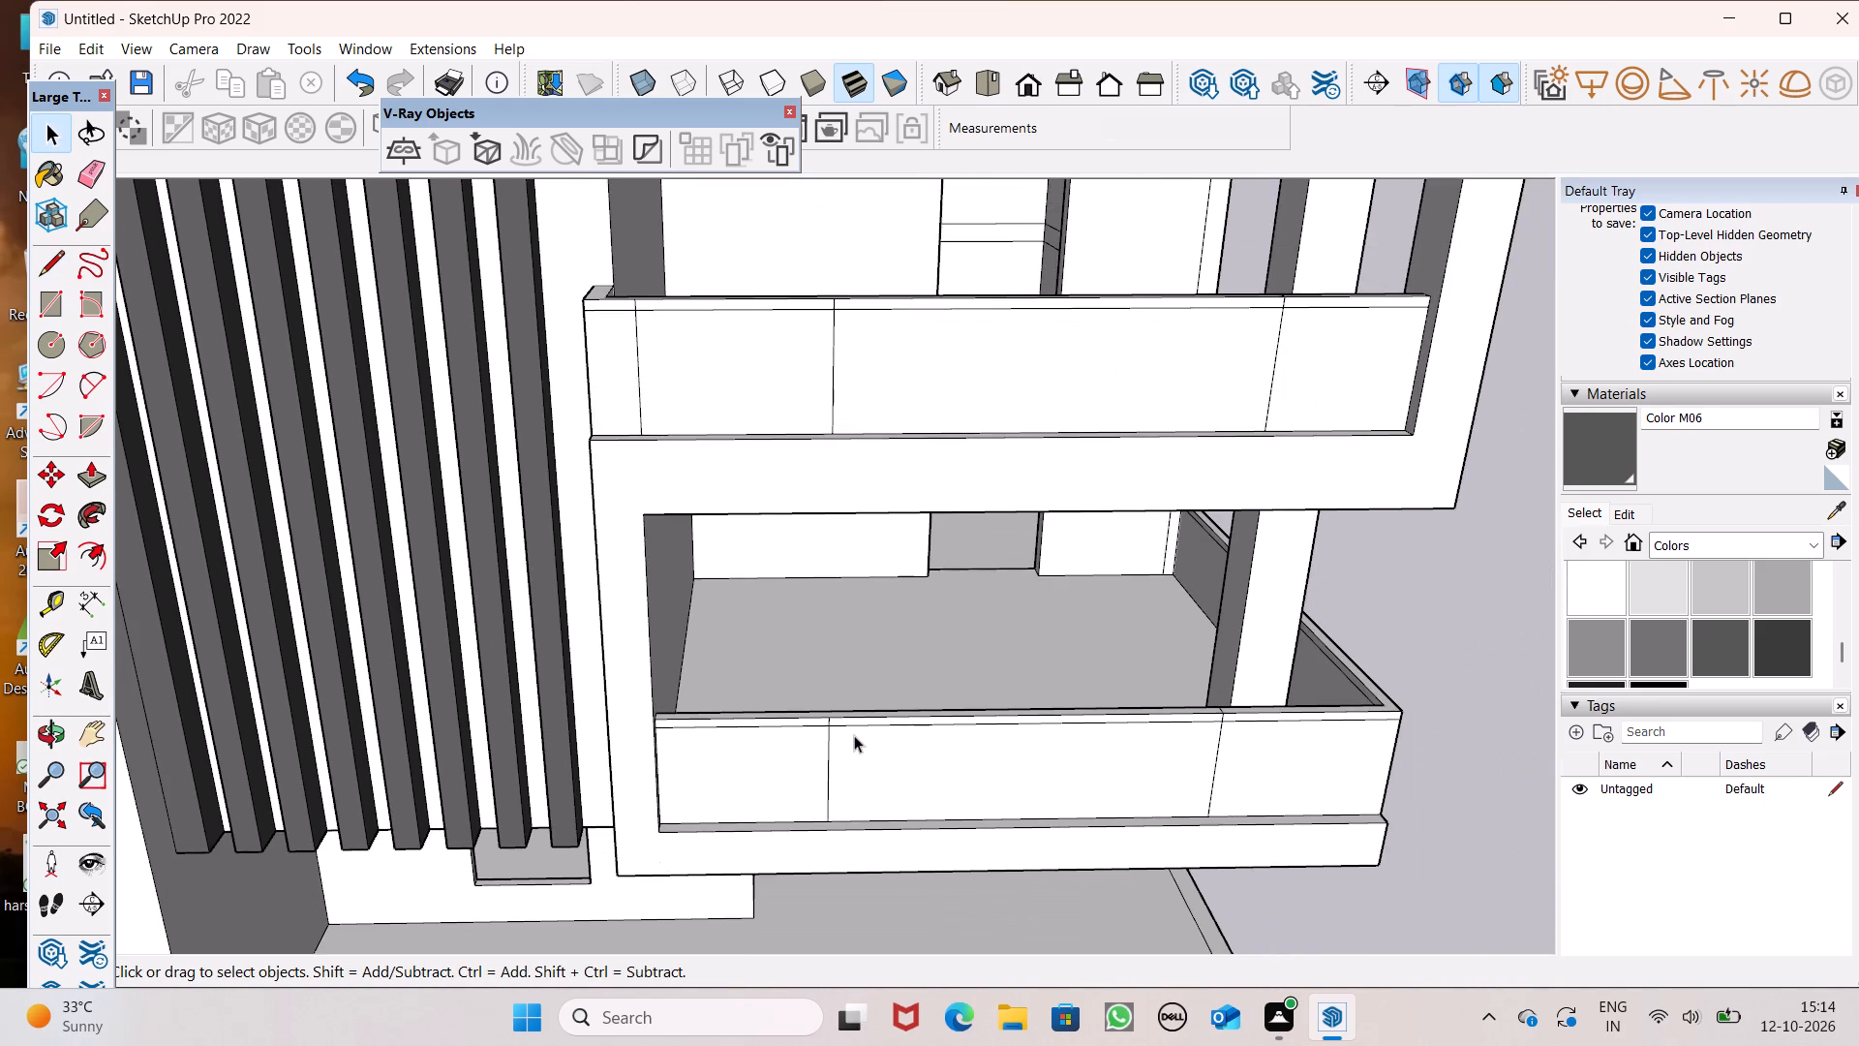
scroll(854, 735, down, 2)
middle_drag(852, 733, 850, 742)
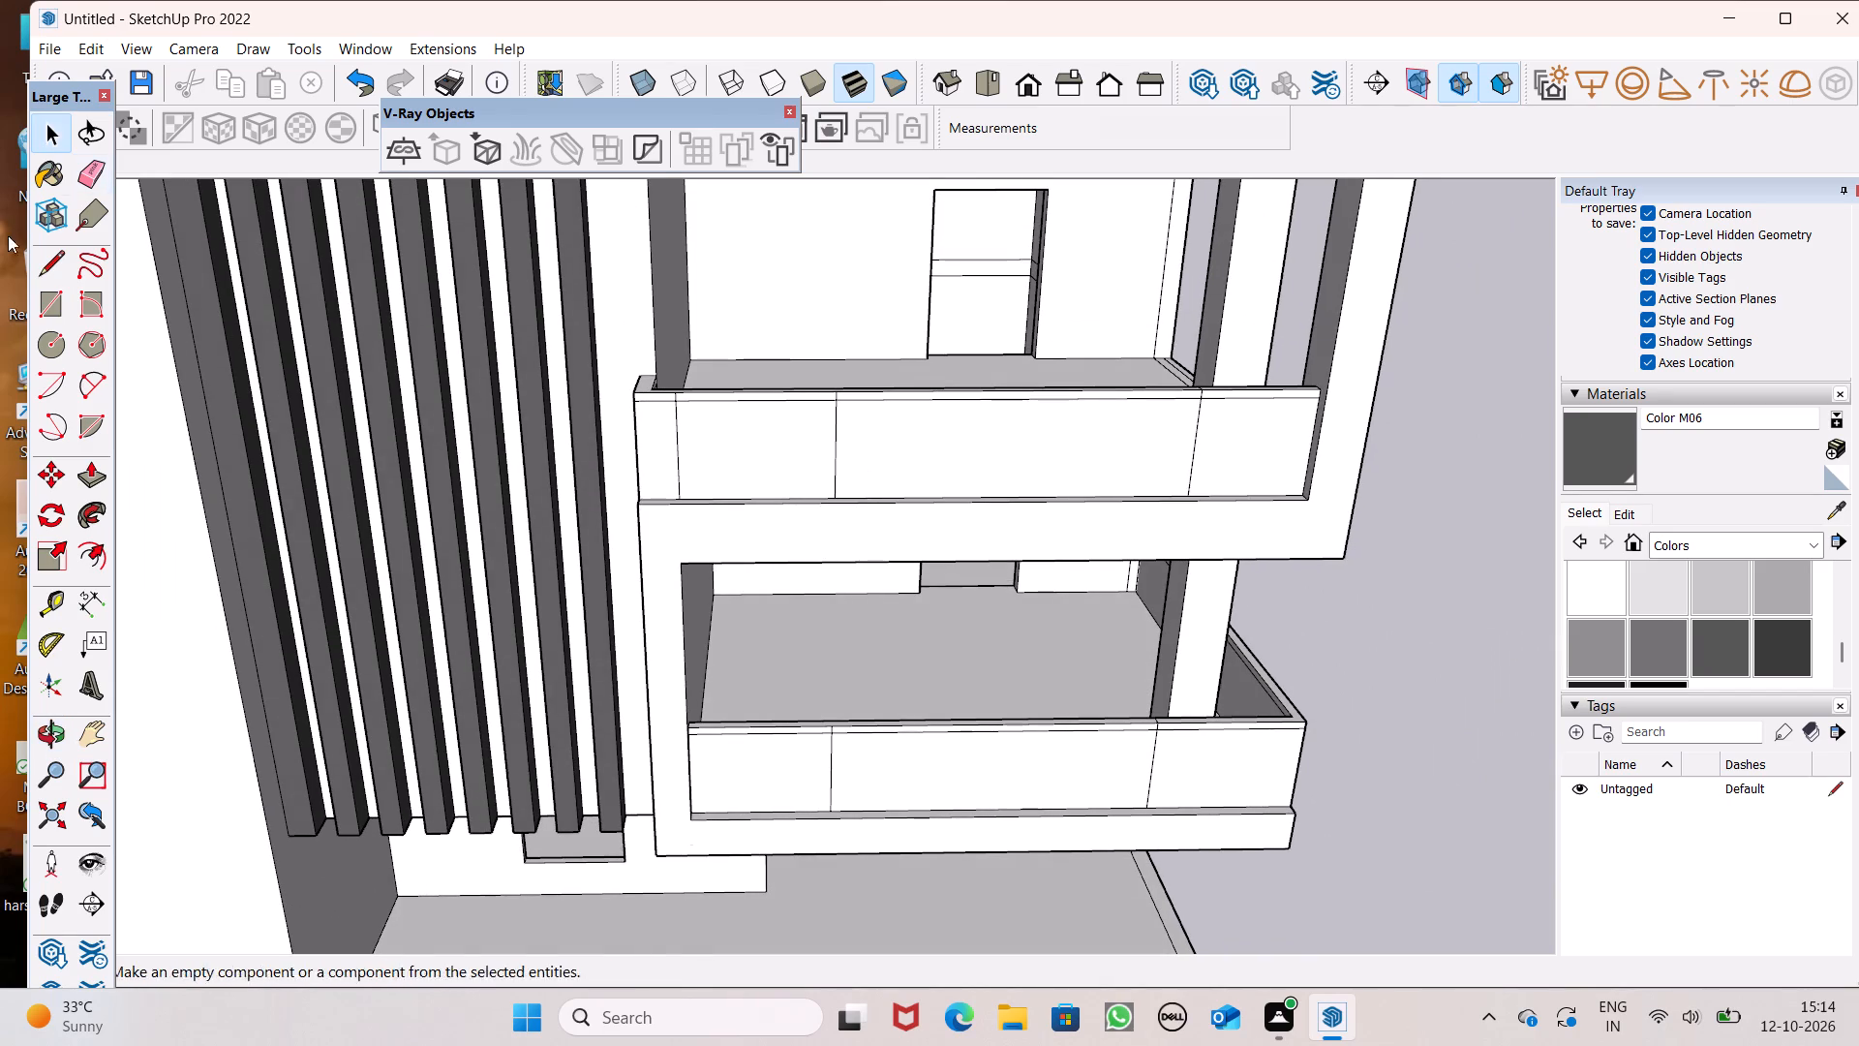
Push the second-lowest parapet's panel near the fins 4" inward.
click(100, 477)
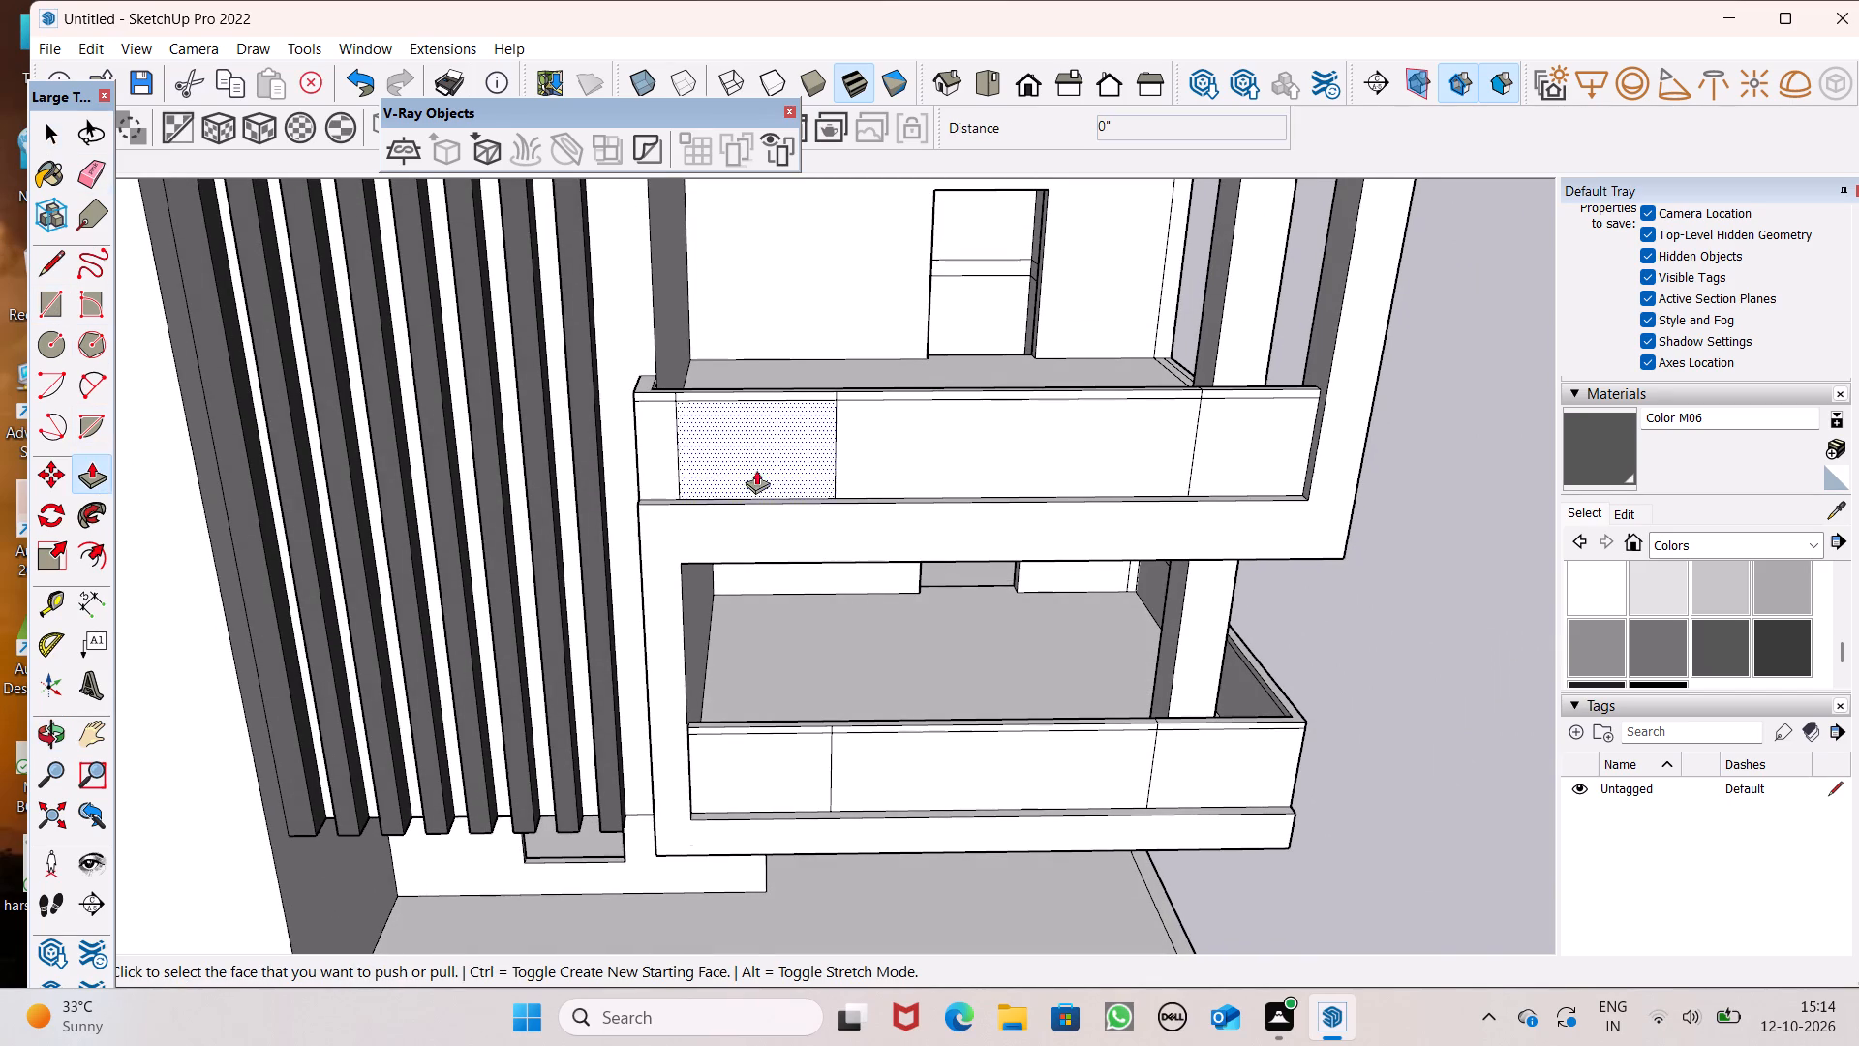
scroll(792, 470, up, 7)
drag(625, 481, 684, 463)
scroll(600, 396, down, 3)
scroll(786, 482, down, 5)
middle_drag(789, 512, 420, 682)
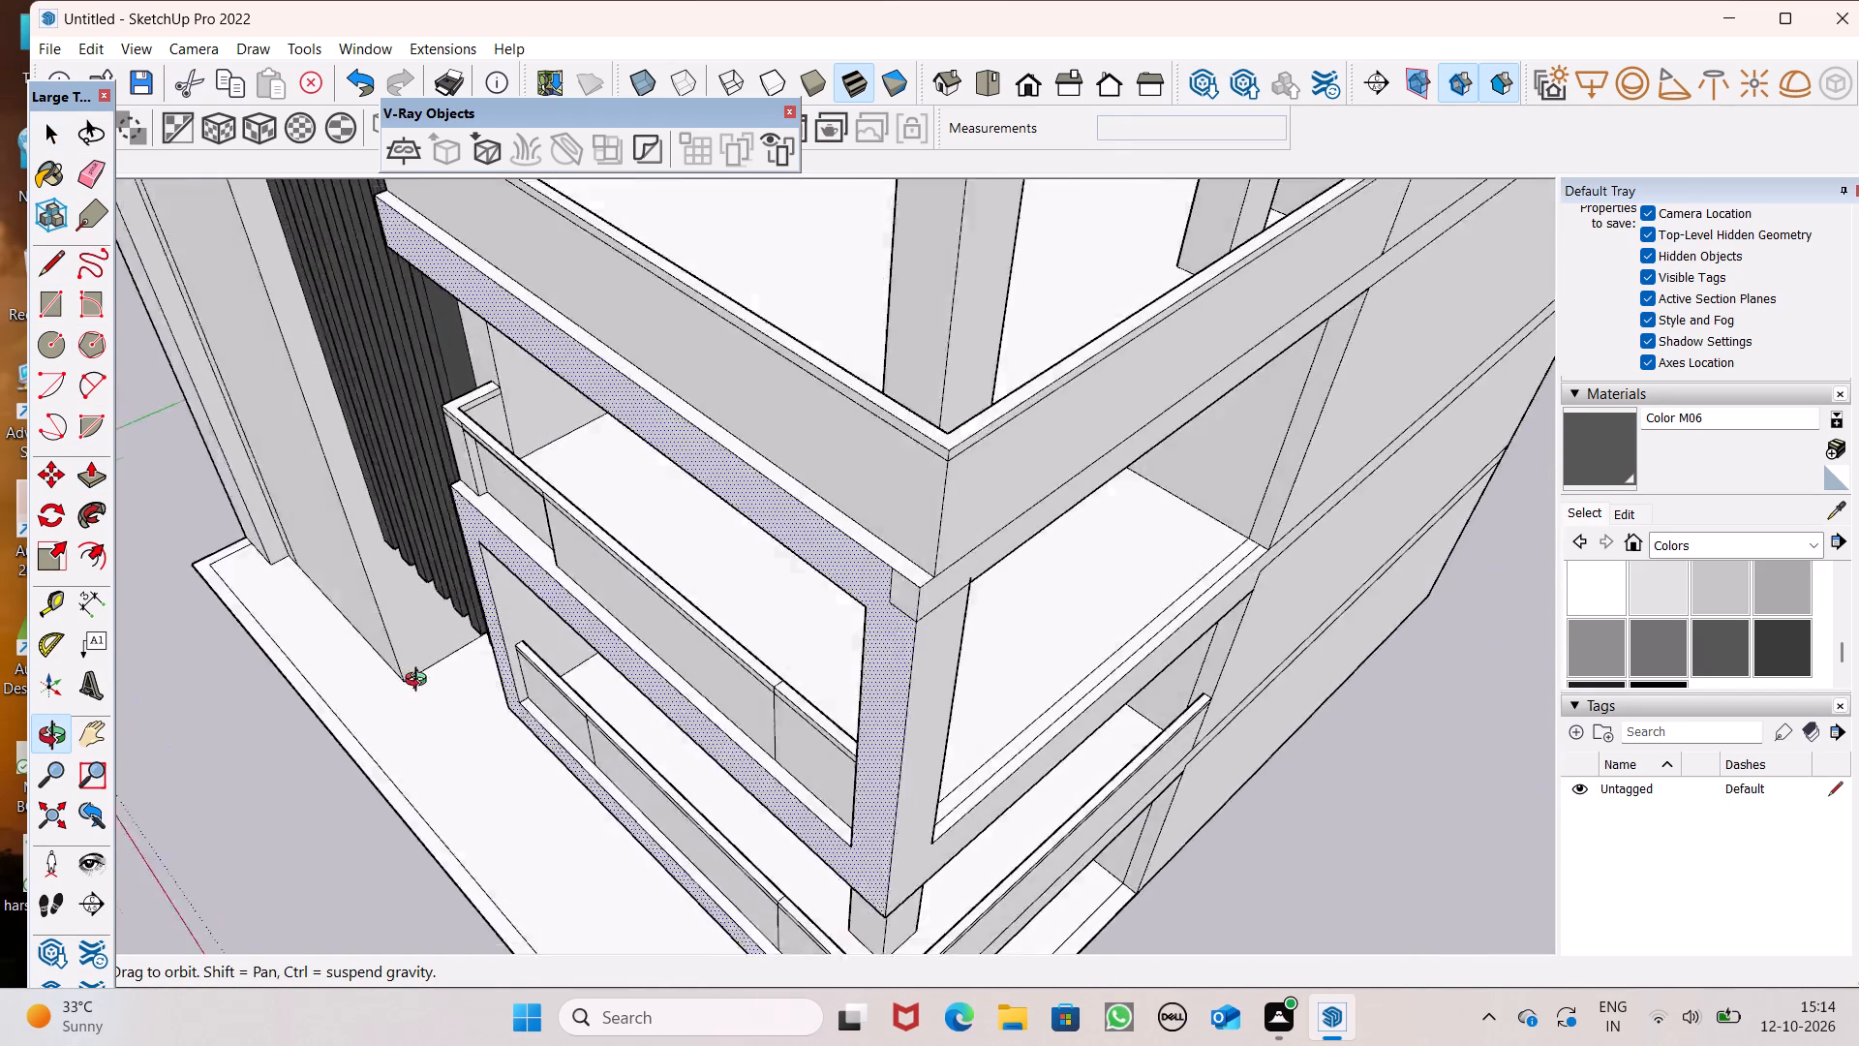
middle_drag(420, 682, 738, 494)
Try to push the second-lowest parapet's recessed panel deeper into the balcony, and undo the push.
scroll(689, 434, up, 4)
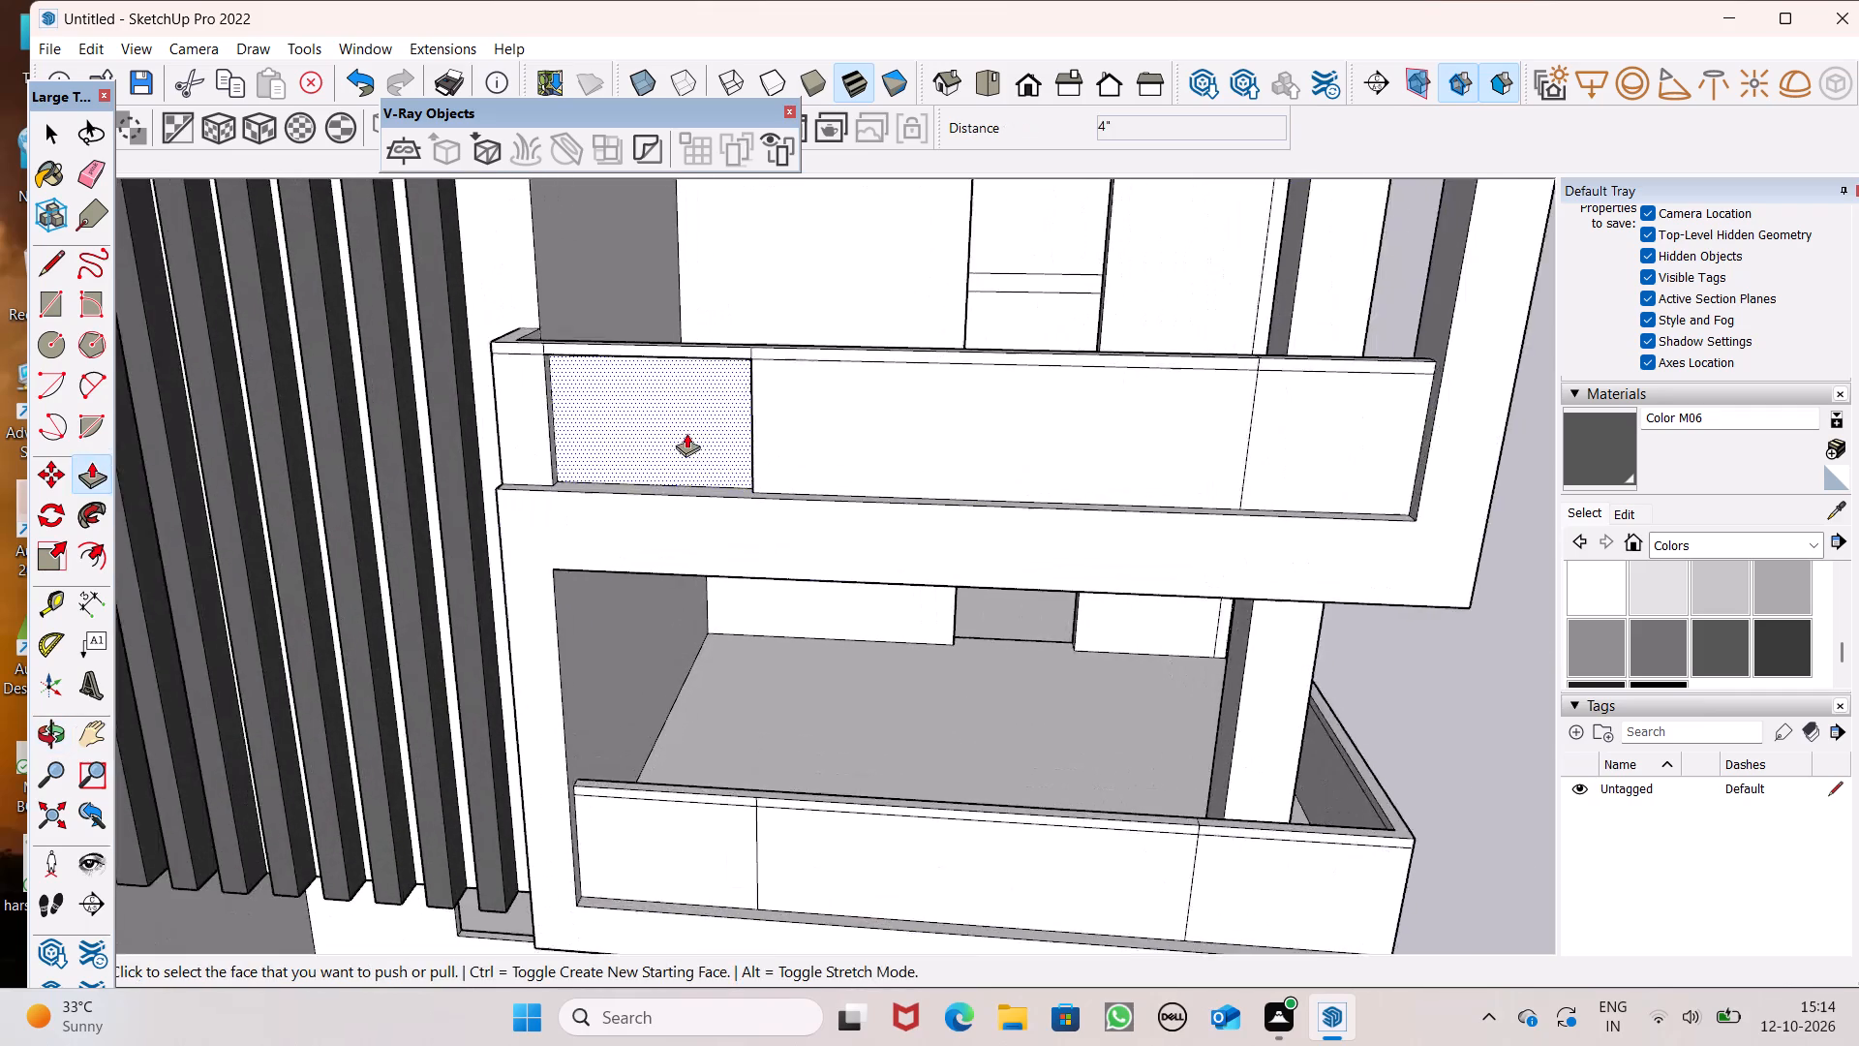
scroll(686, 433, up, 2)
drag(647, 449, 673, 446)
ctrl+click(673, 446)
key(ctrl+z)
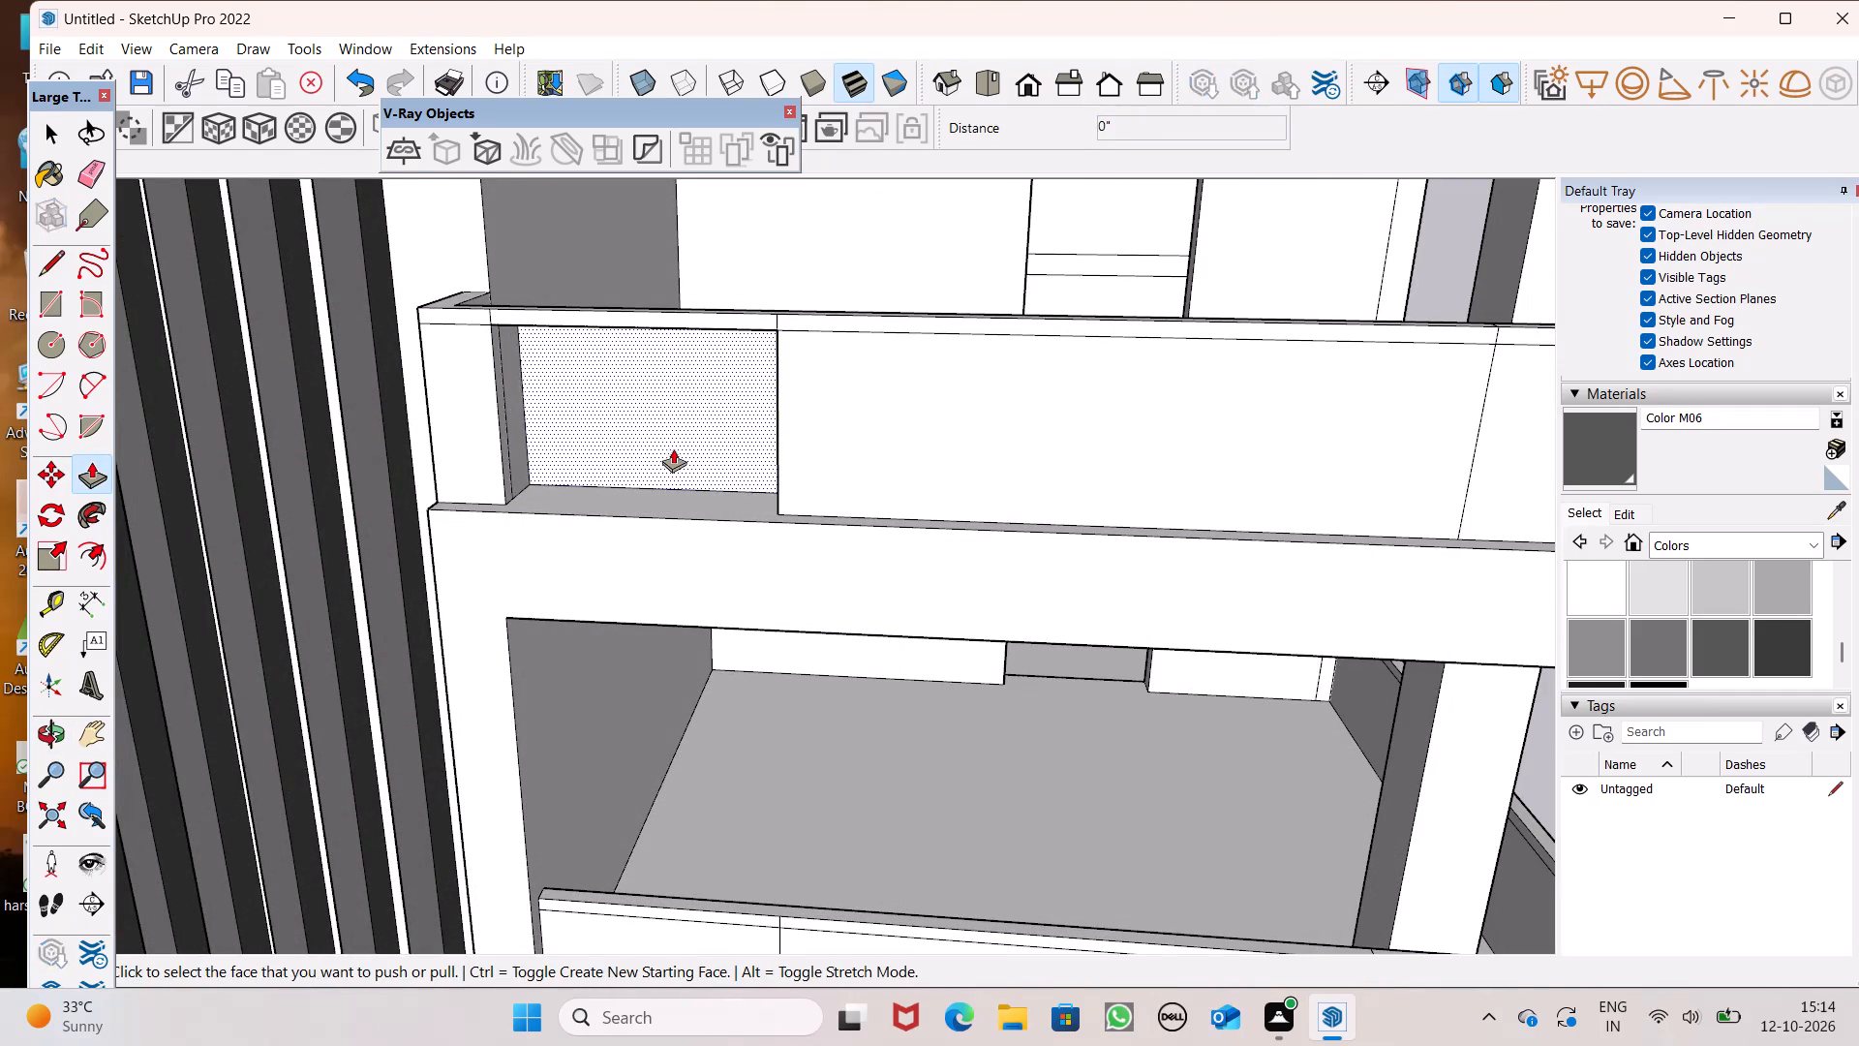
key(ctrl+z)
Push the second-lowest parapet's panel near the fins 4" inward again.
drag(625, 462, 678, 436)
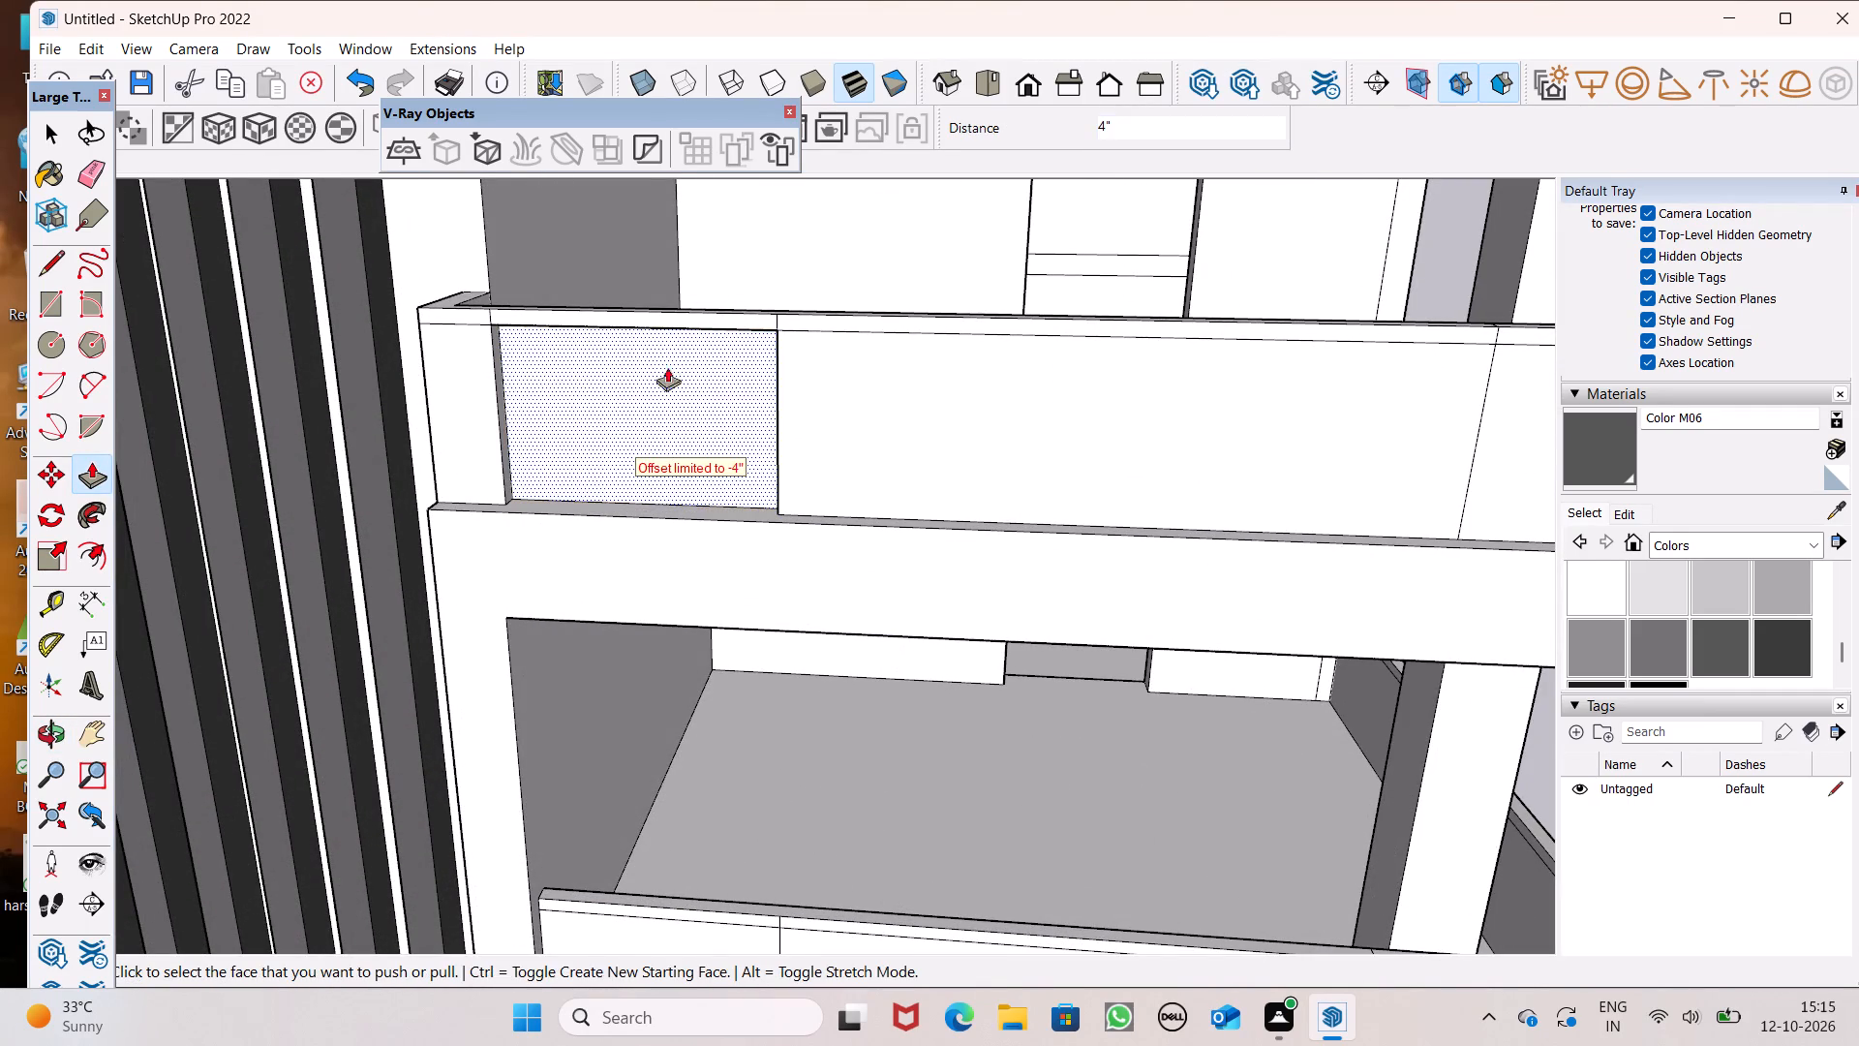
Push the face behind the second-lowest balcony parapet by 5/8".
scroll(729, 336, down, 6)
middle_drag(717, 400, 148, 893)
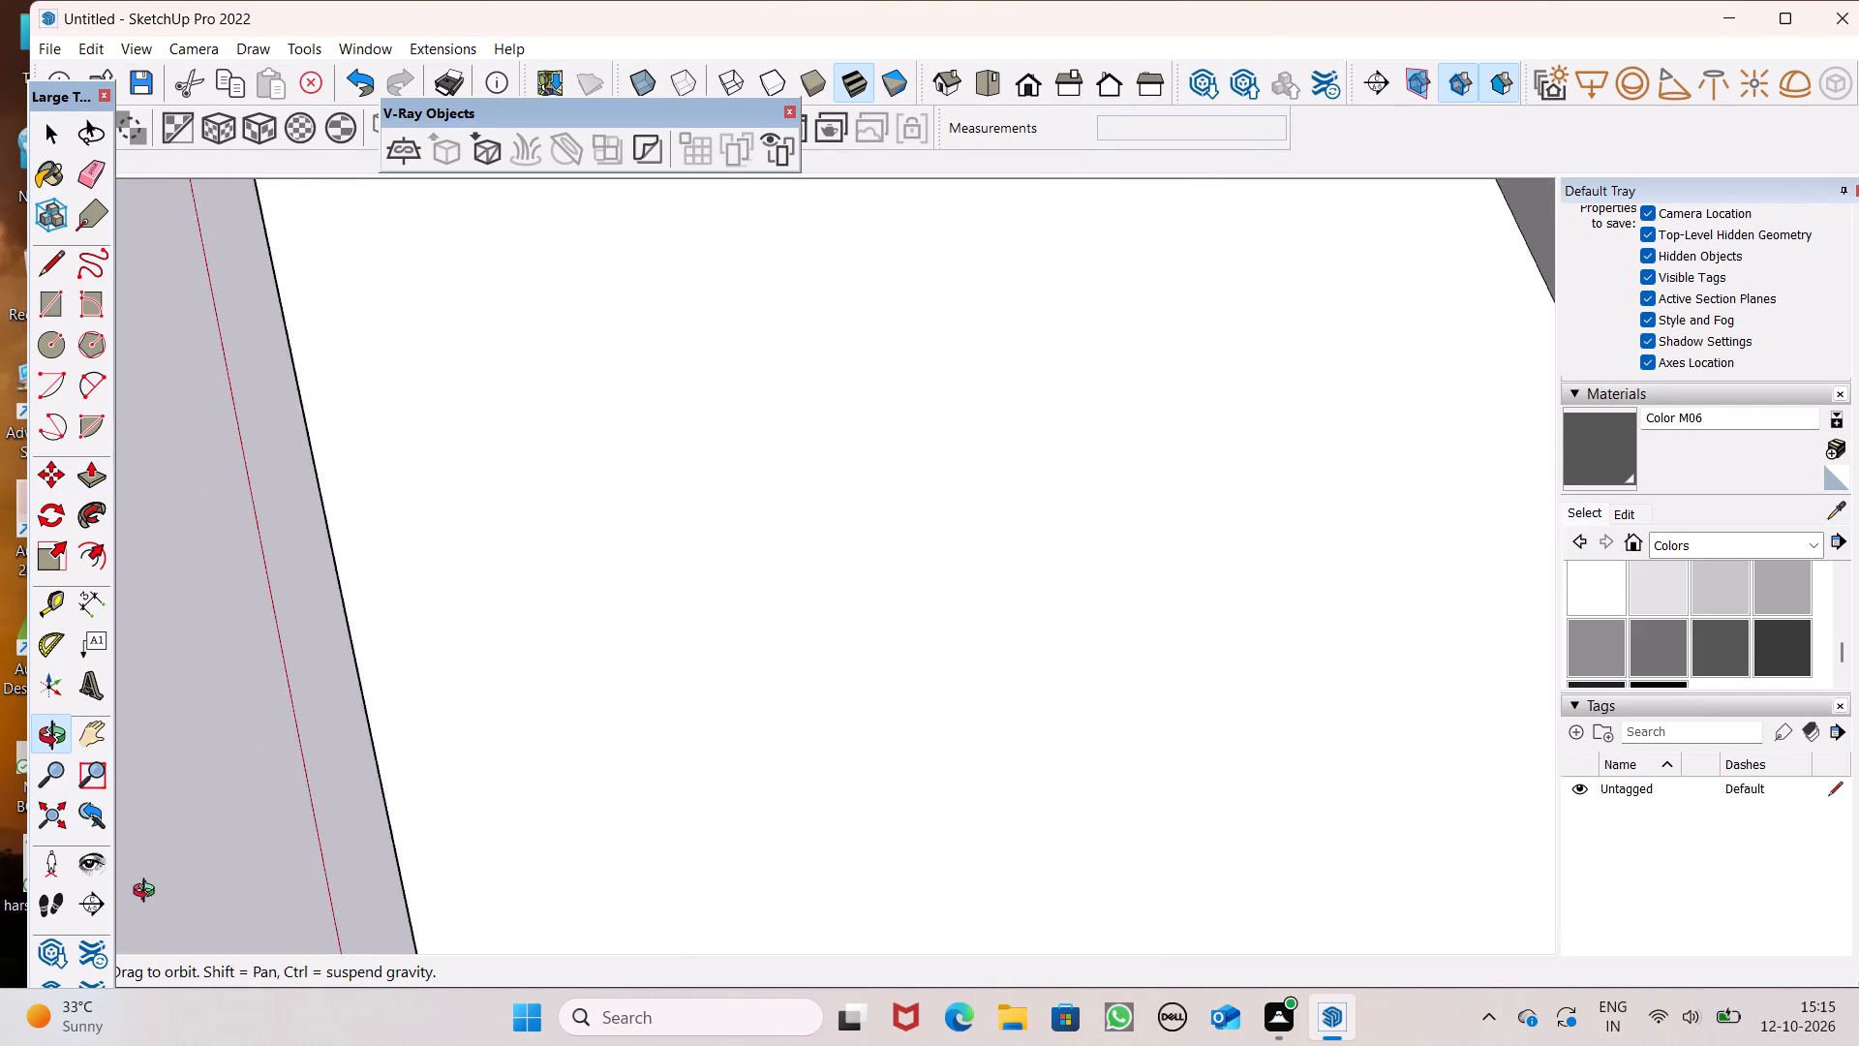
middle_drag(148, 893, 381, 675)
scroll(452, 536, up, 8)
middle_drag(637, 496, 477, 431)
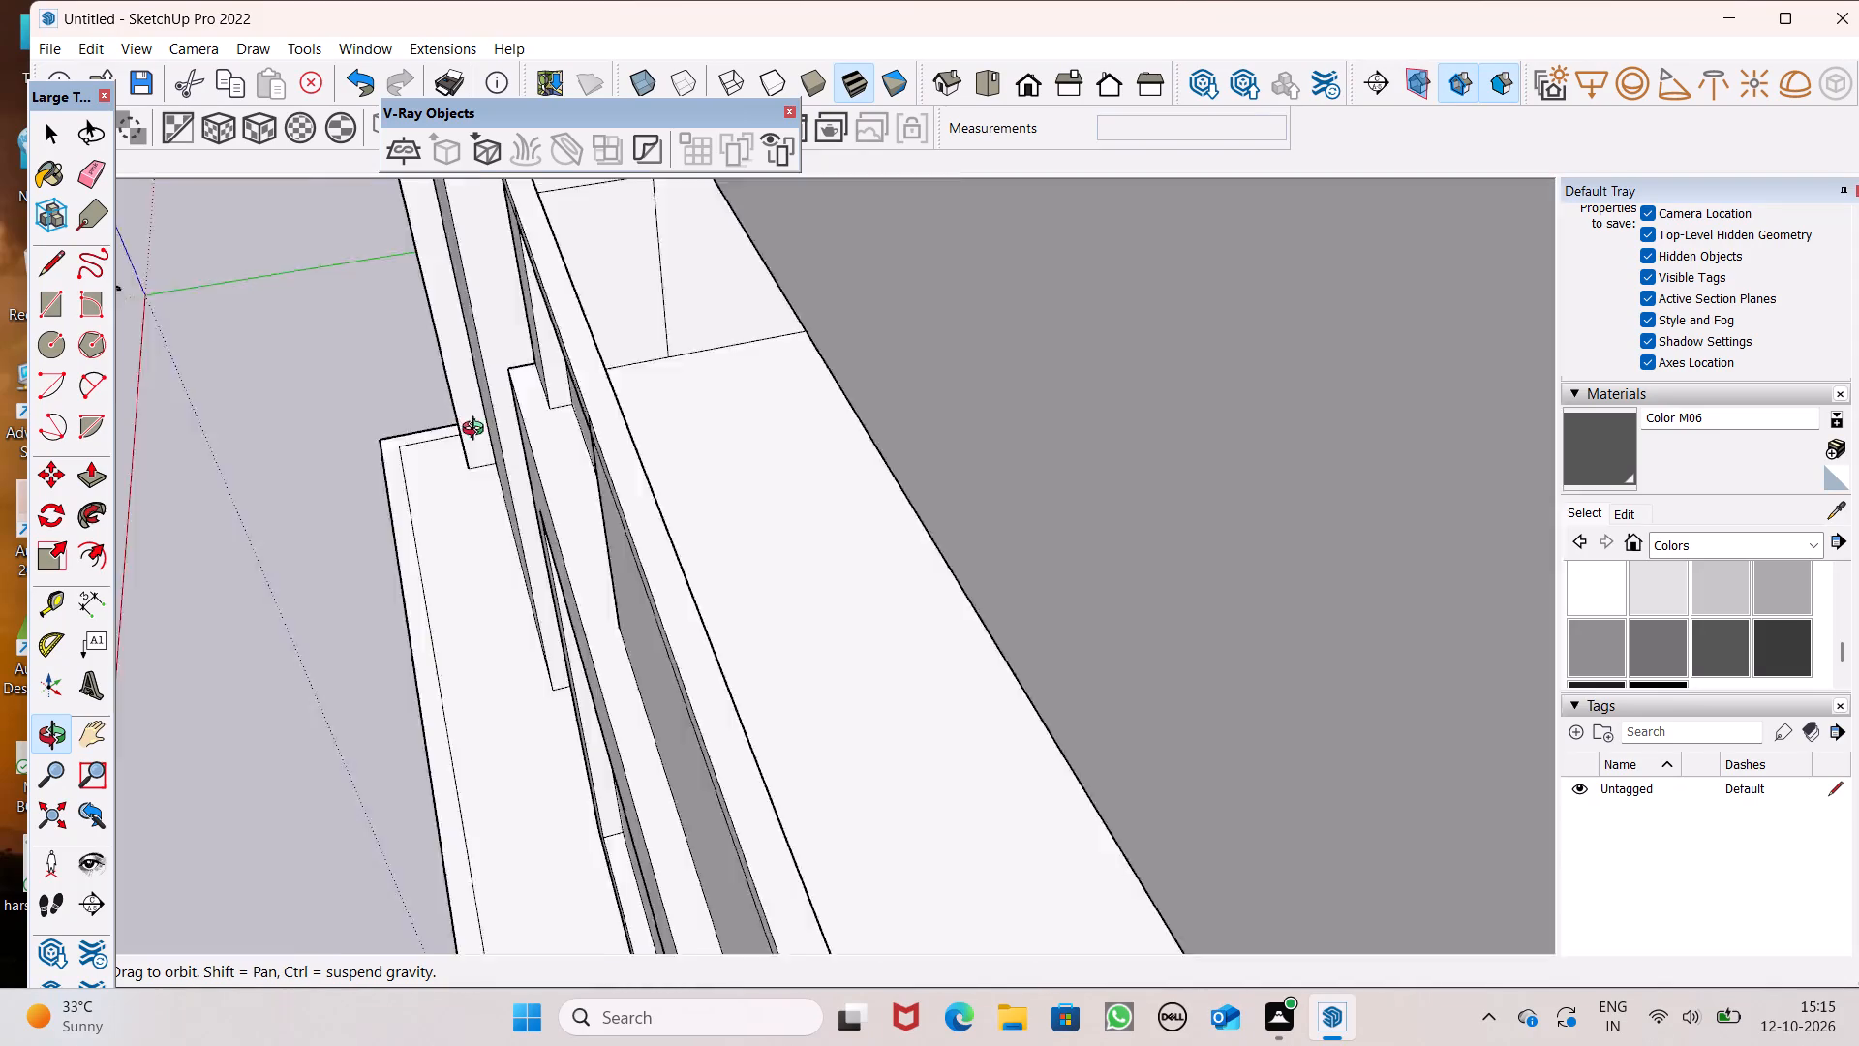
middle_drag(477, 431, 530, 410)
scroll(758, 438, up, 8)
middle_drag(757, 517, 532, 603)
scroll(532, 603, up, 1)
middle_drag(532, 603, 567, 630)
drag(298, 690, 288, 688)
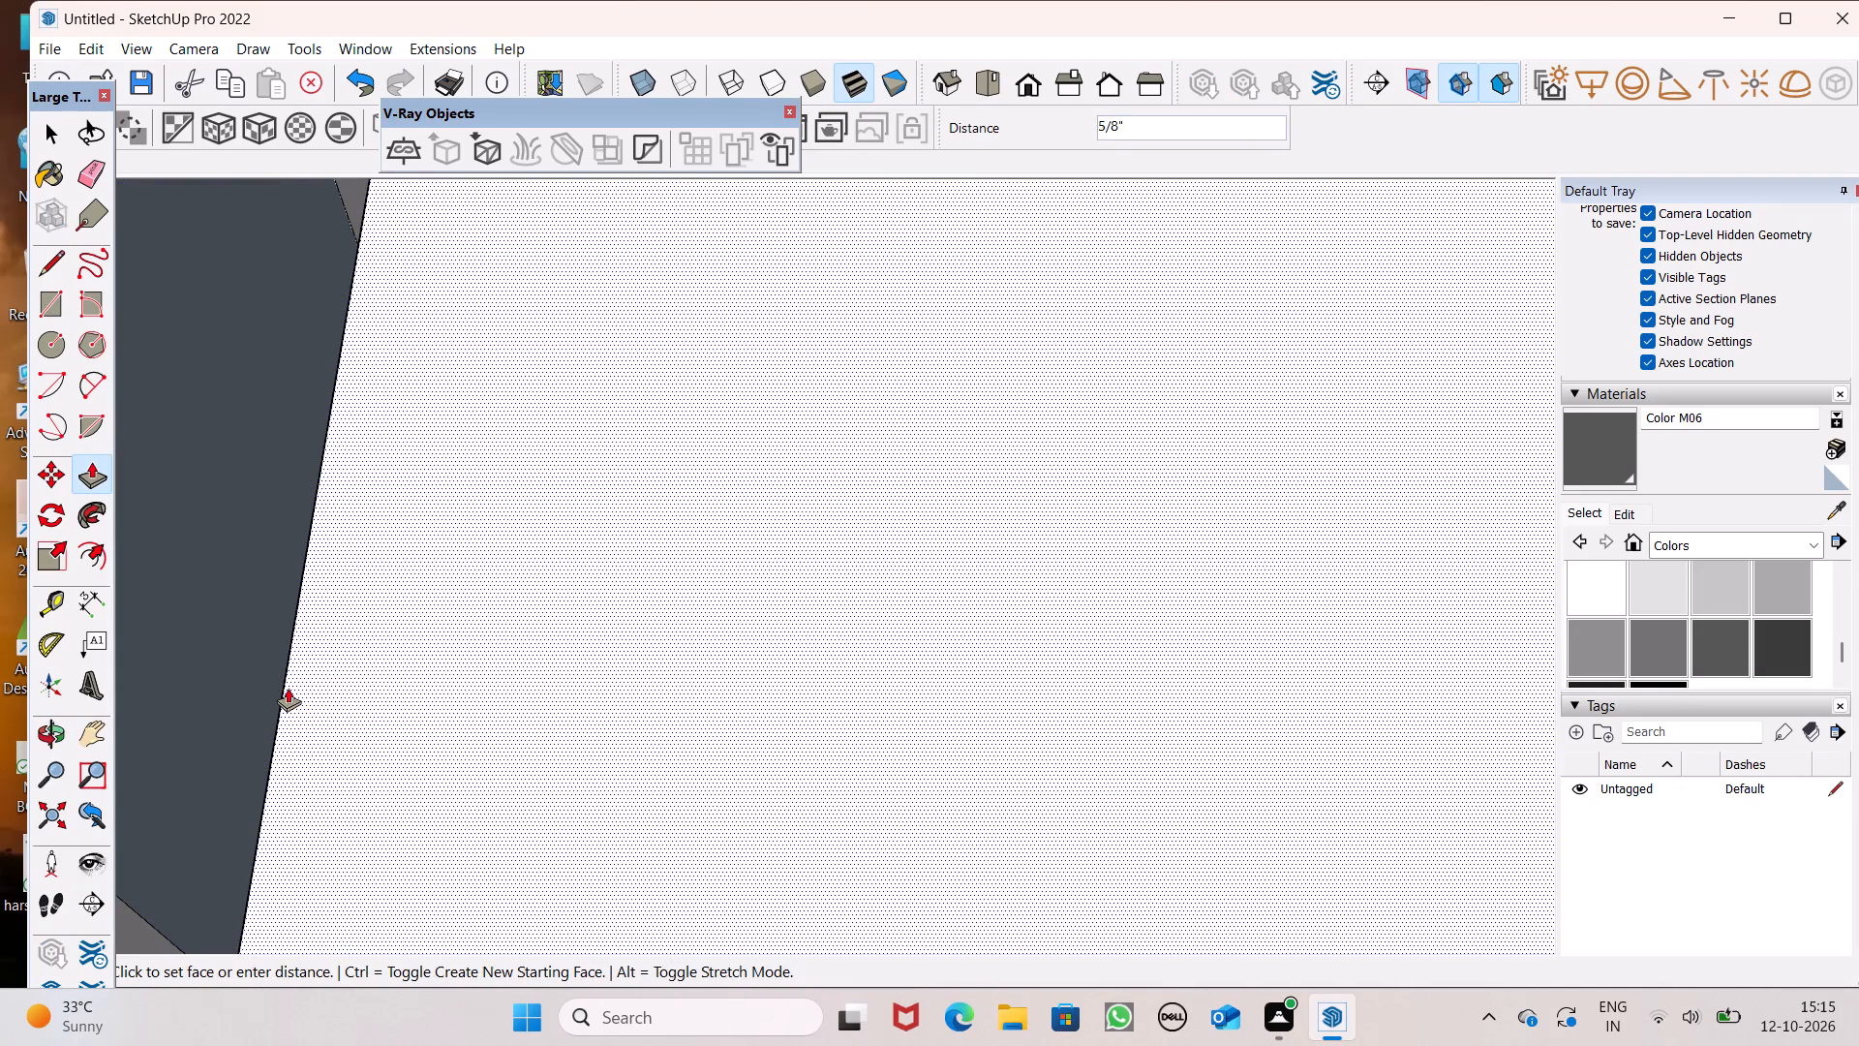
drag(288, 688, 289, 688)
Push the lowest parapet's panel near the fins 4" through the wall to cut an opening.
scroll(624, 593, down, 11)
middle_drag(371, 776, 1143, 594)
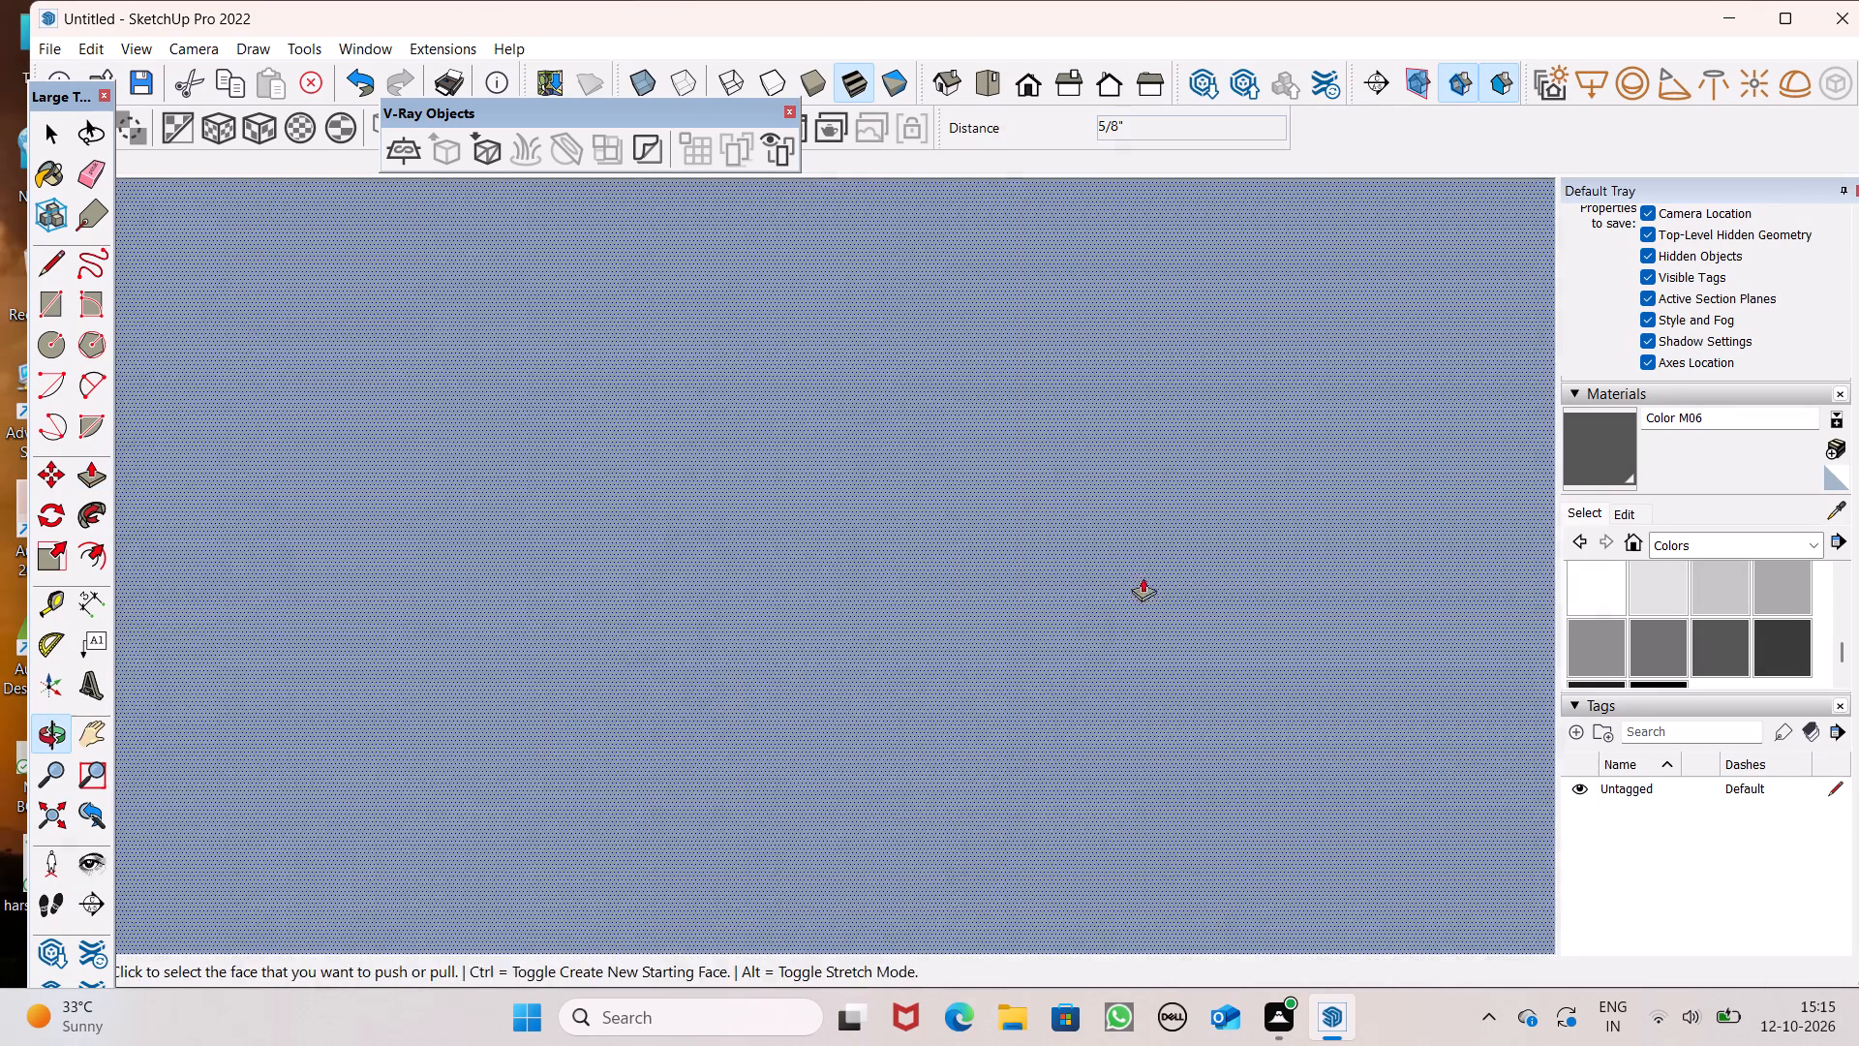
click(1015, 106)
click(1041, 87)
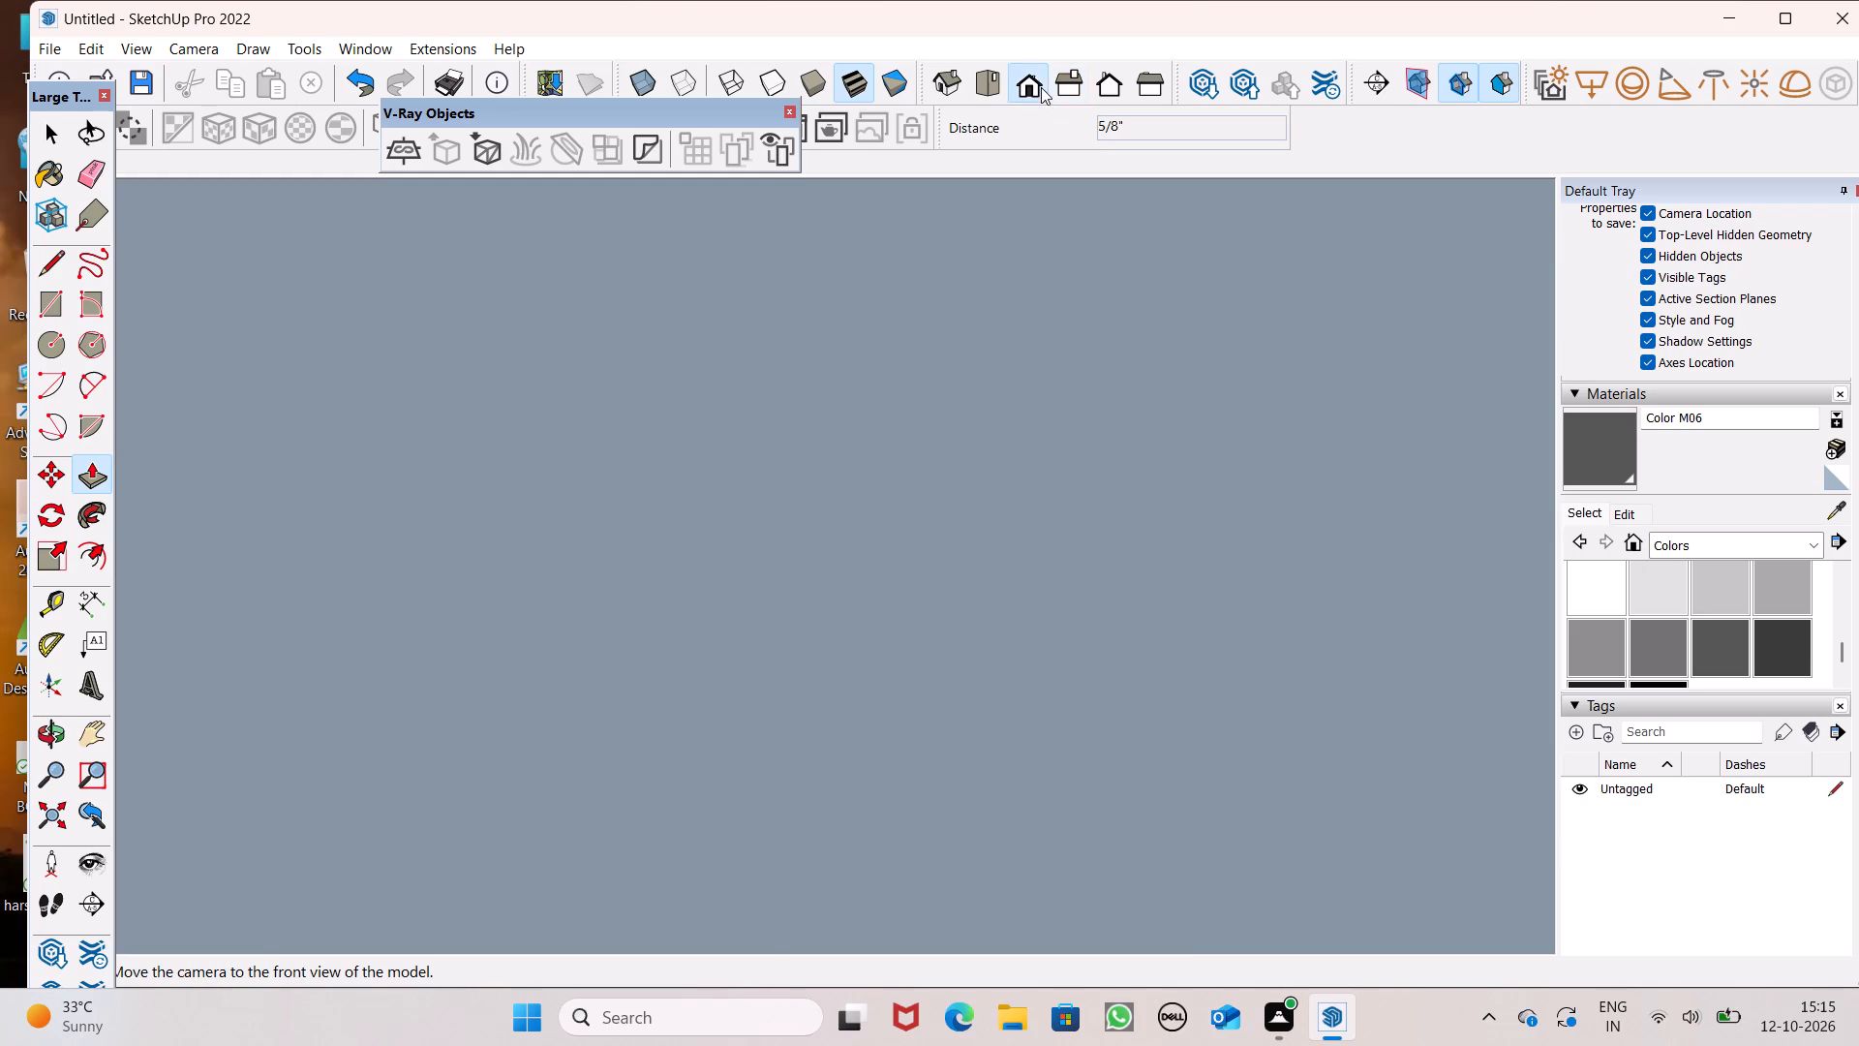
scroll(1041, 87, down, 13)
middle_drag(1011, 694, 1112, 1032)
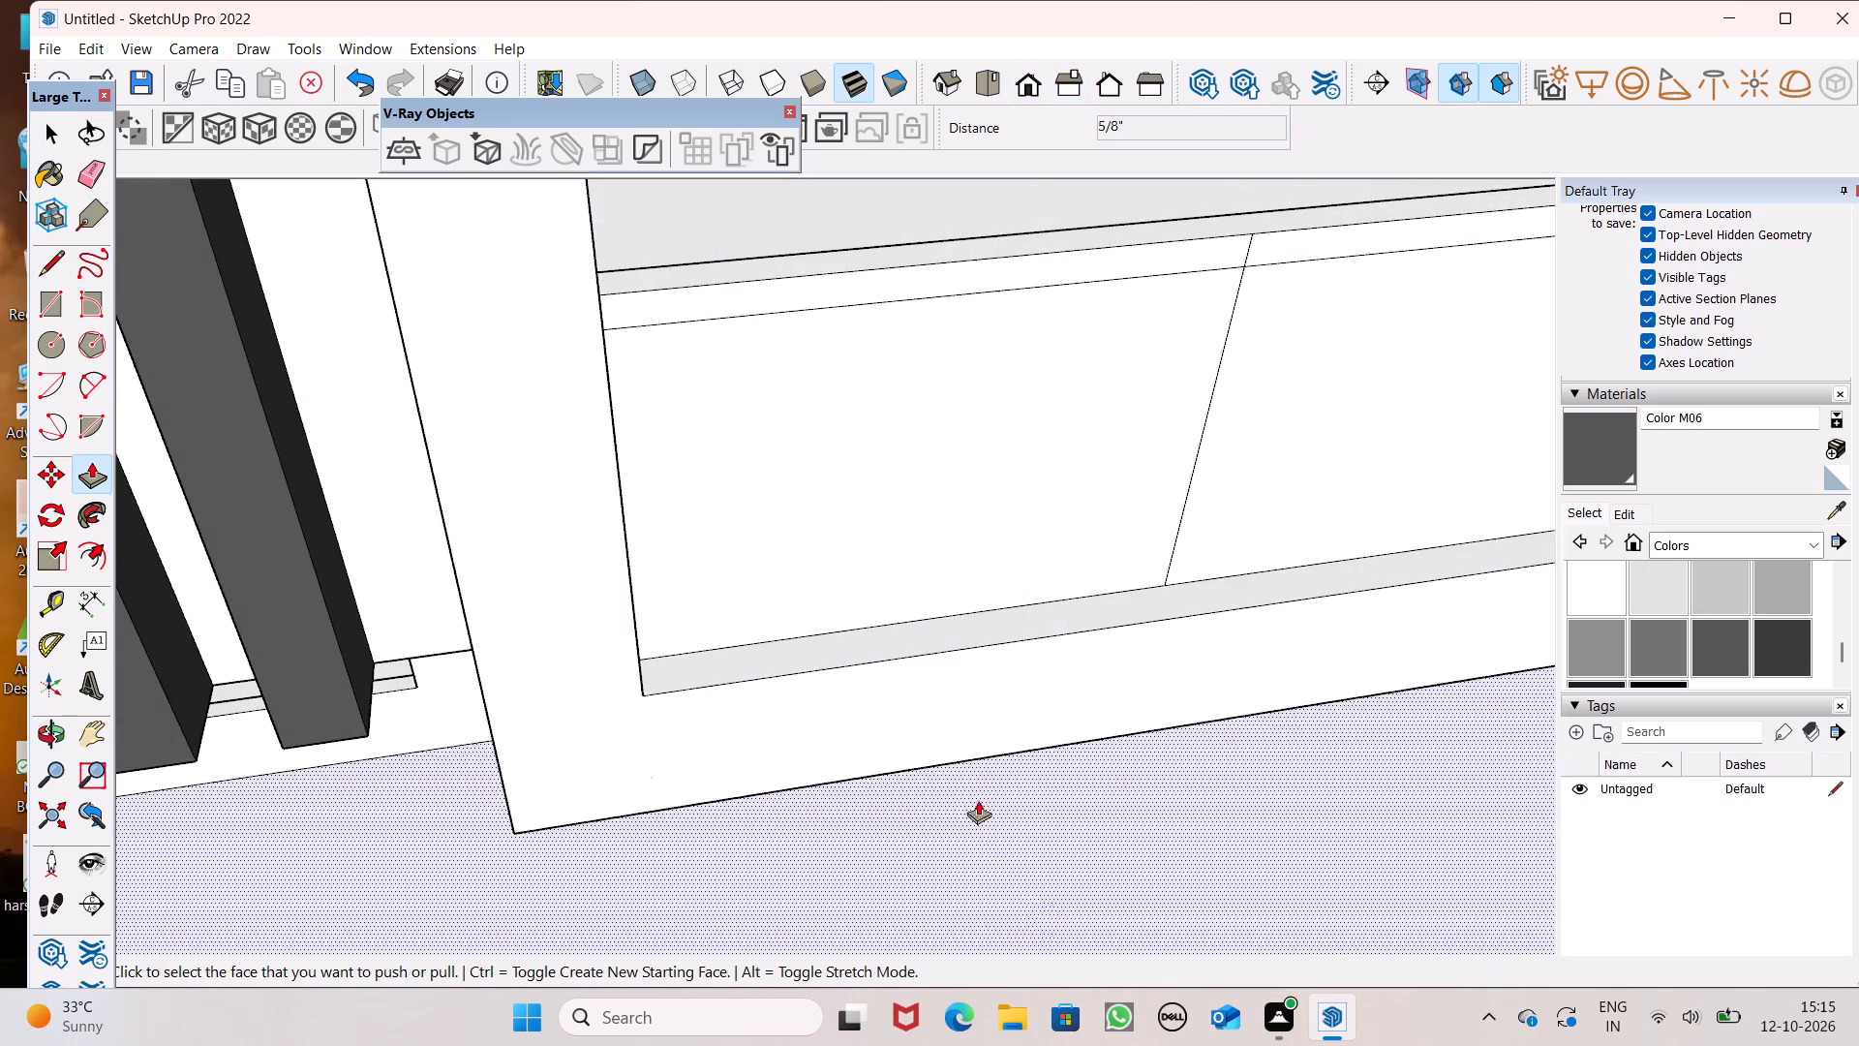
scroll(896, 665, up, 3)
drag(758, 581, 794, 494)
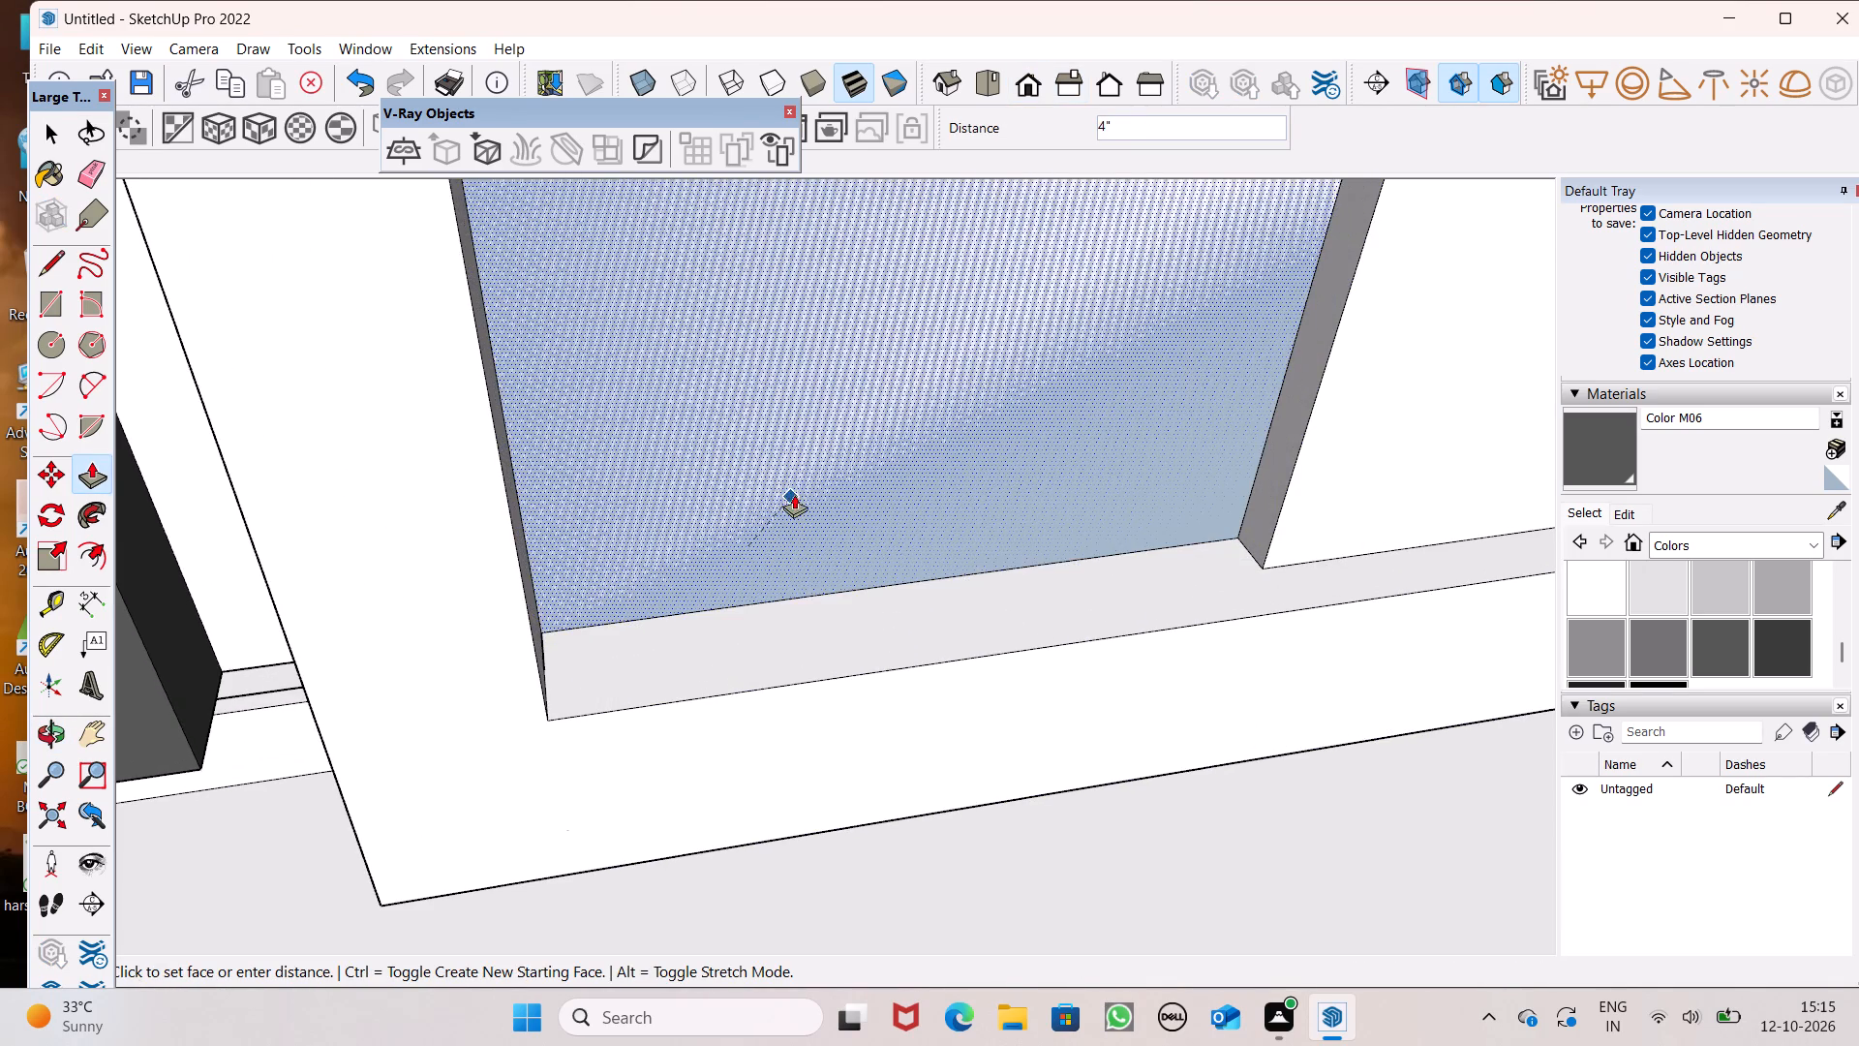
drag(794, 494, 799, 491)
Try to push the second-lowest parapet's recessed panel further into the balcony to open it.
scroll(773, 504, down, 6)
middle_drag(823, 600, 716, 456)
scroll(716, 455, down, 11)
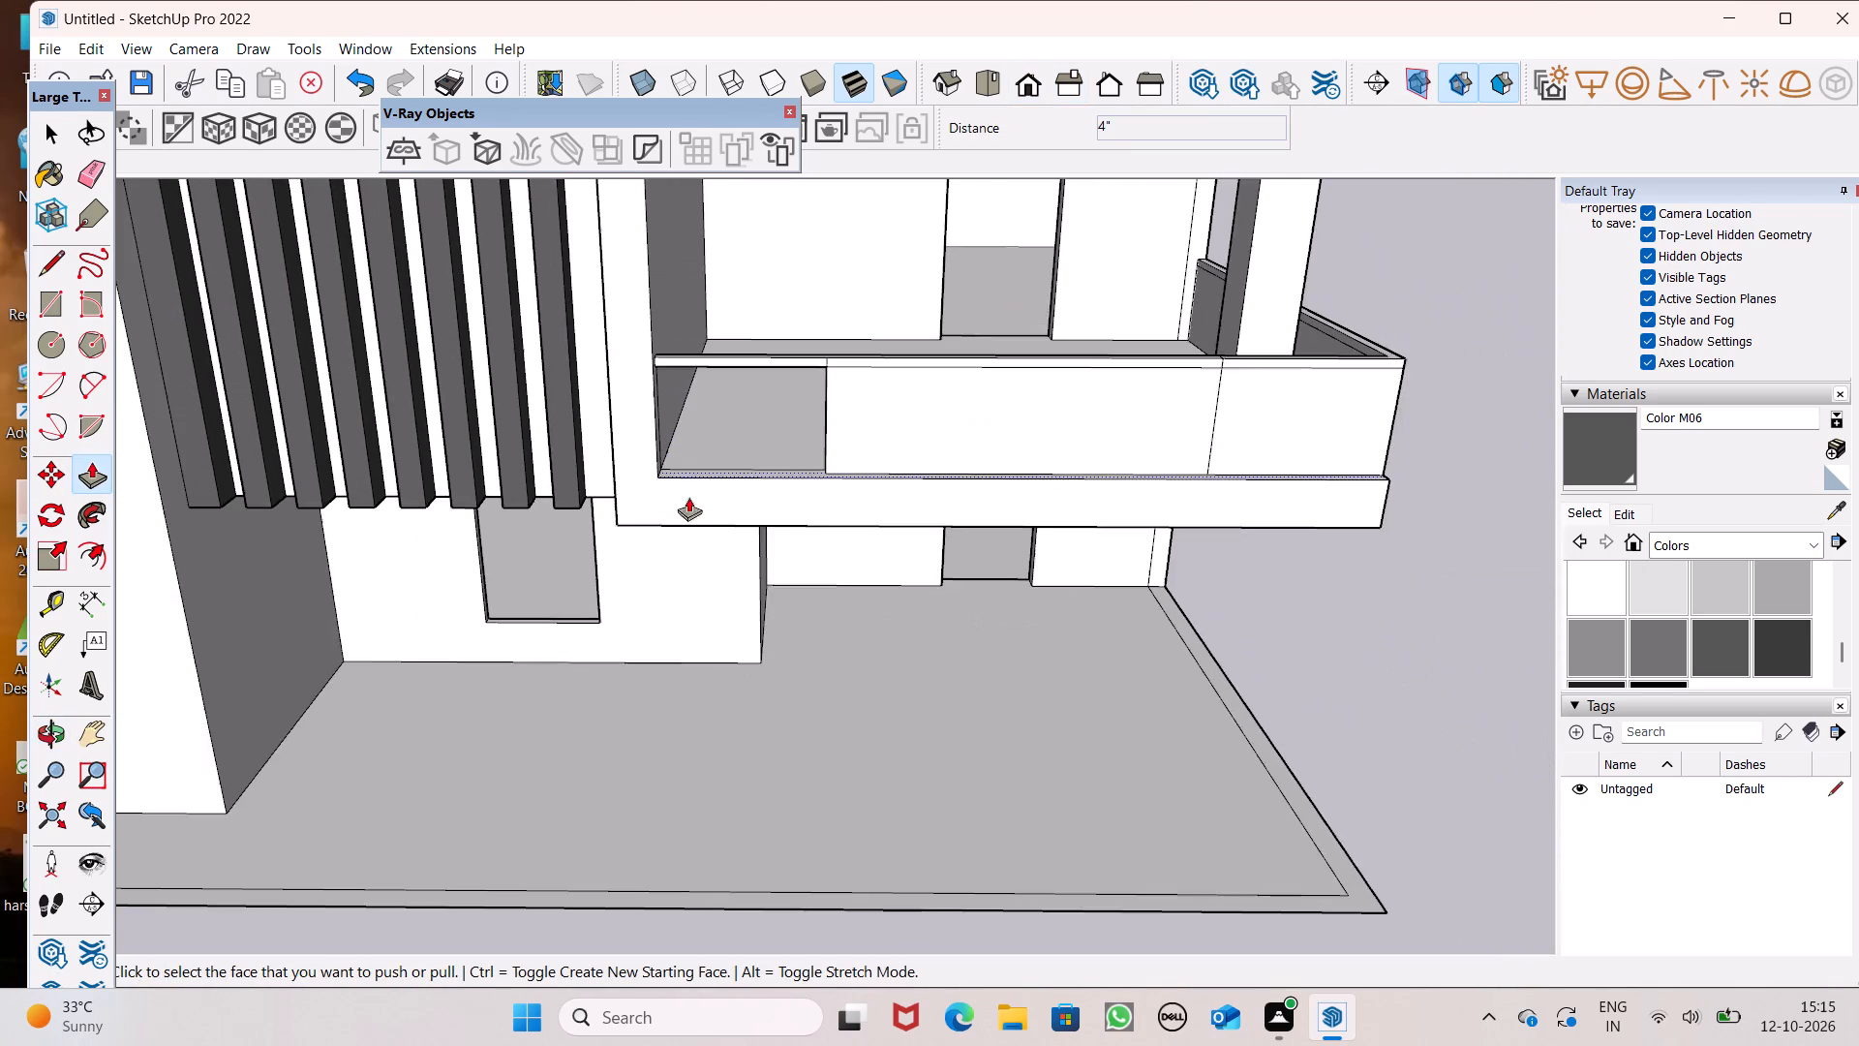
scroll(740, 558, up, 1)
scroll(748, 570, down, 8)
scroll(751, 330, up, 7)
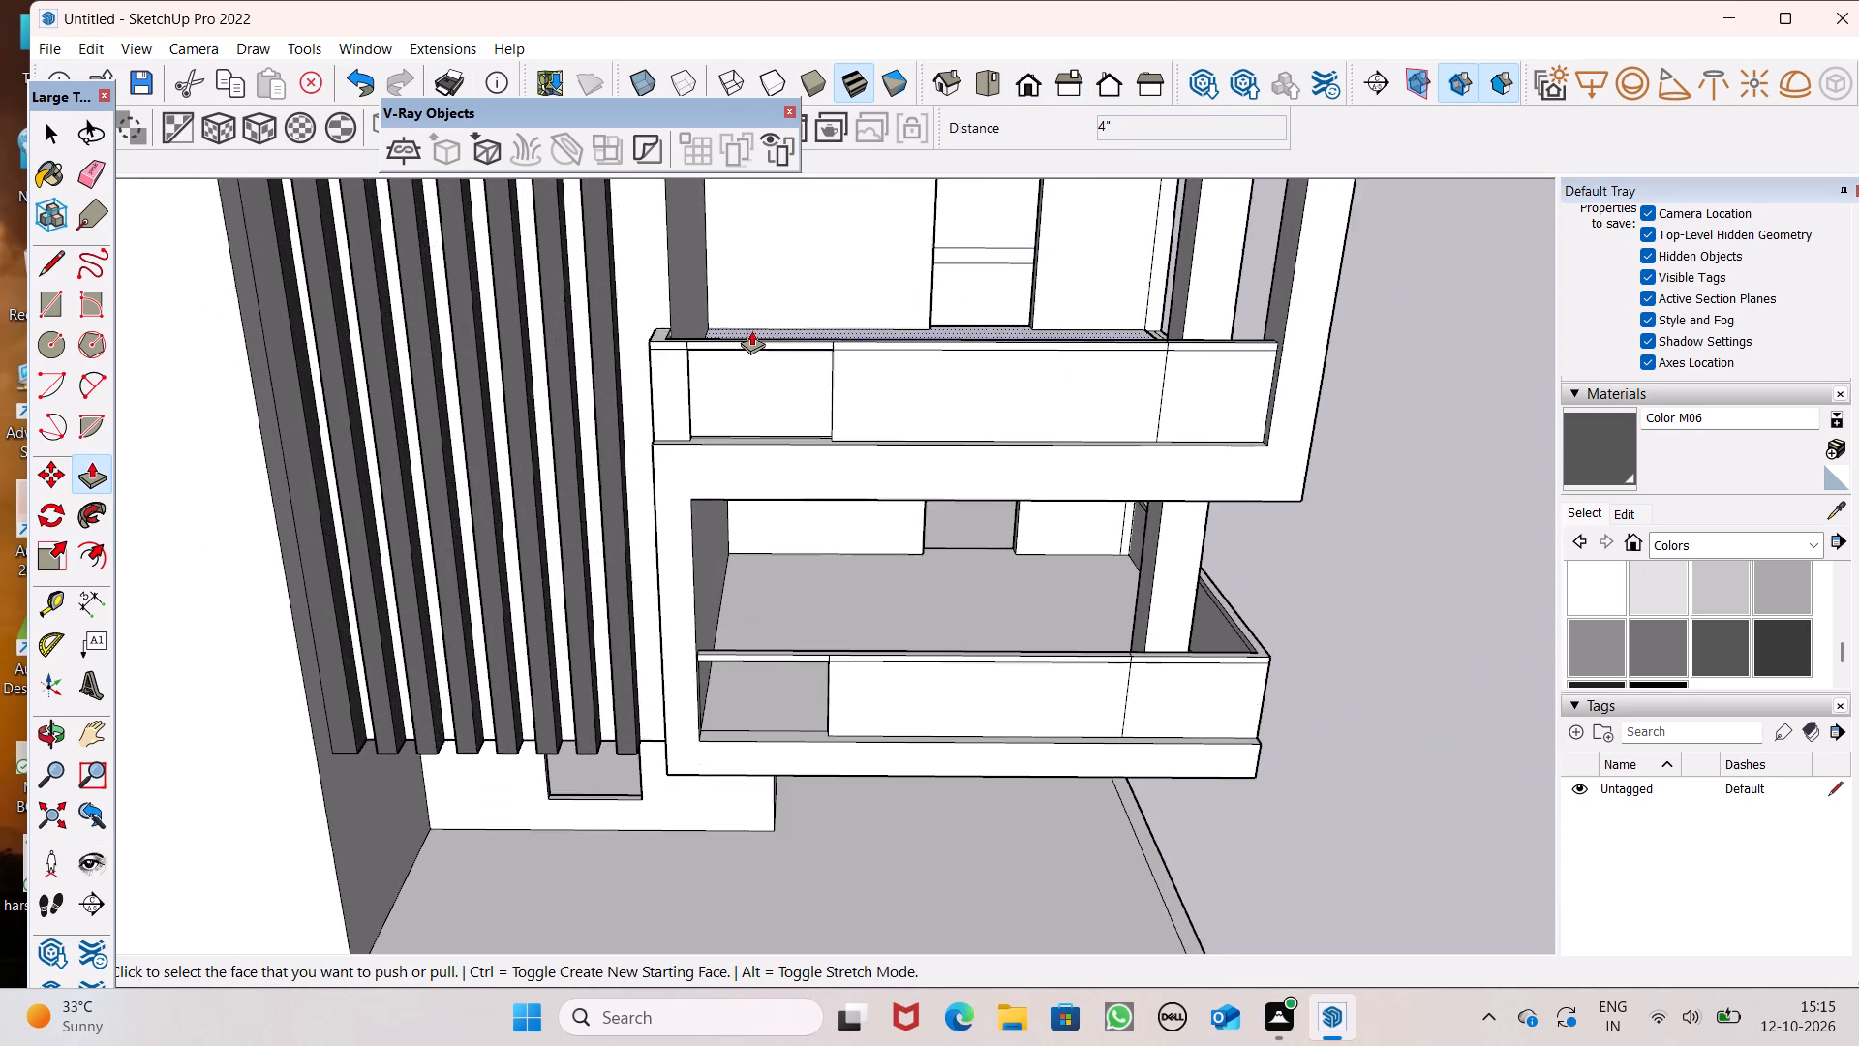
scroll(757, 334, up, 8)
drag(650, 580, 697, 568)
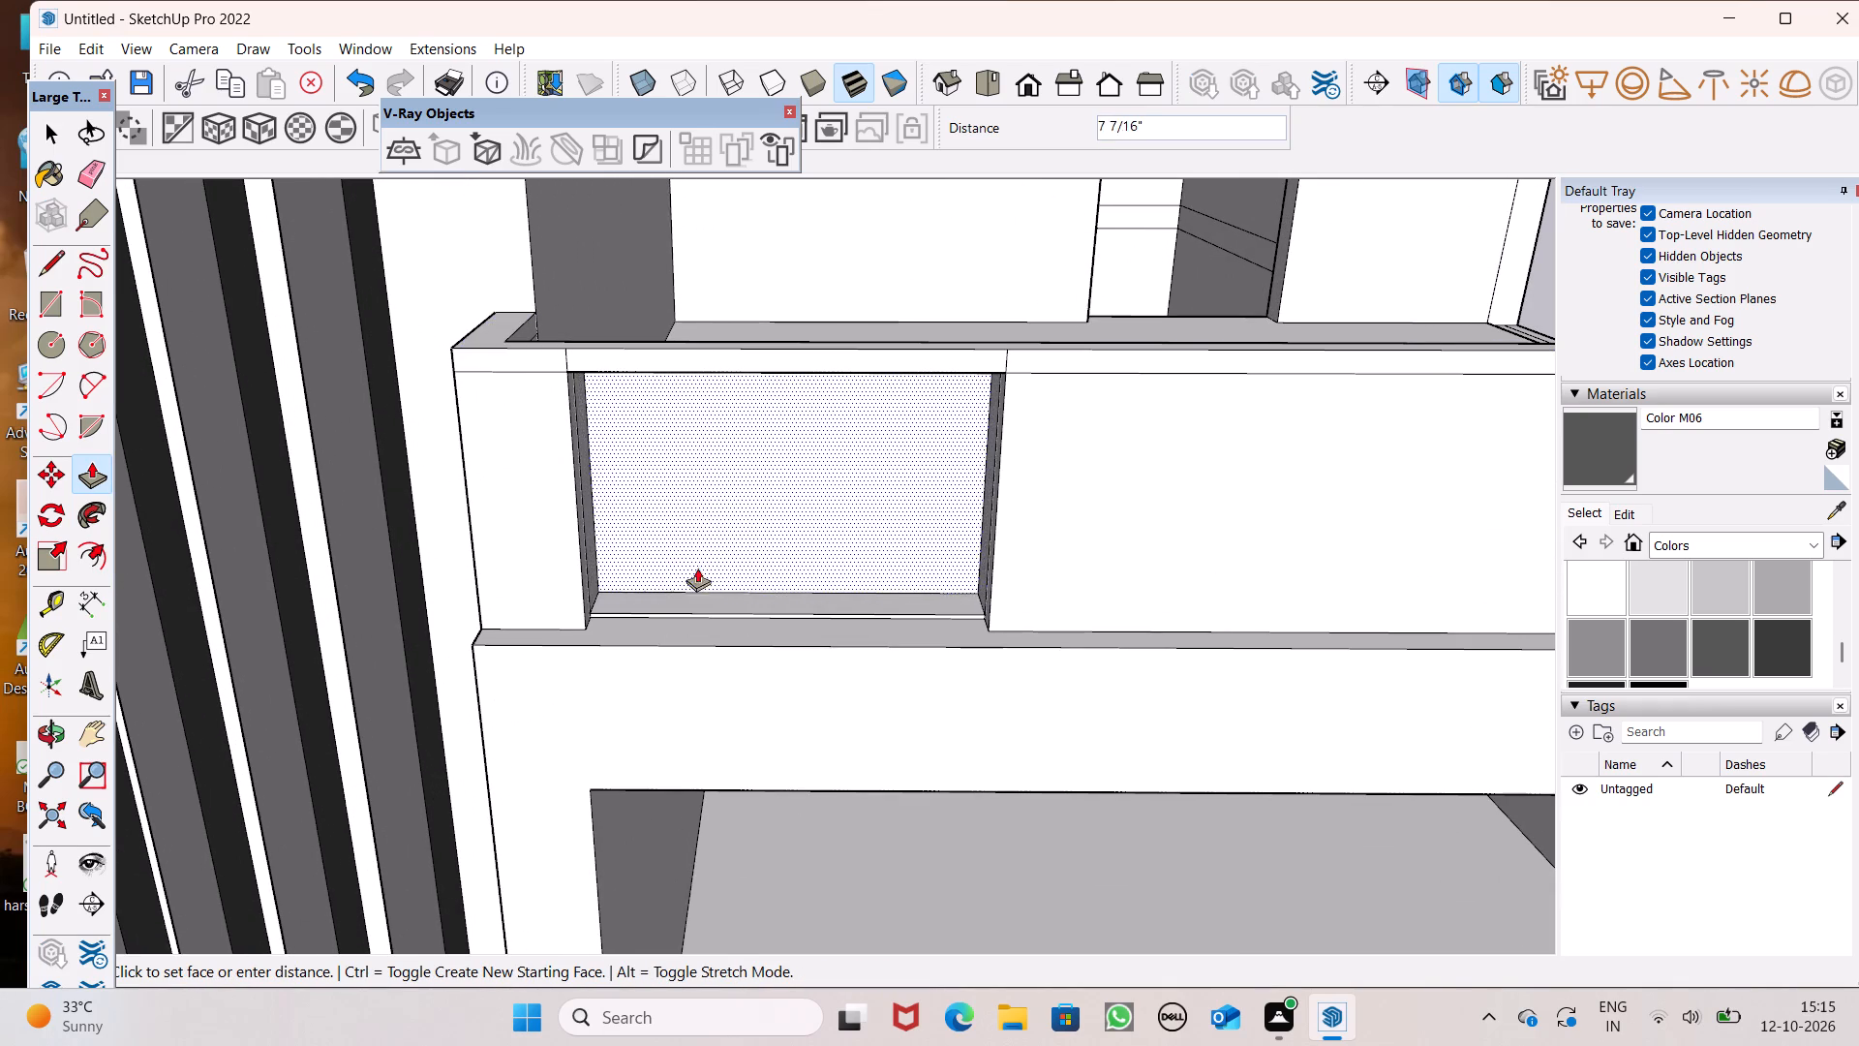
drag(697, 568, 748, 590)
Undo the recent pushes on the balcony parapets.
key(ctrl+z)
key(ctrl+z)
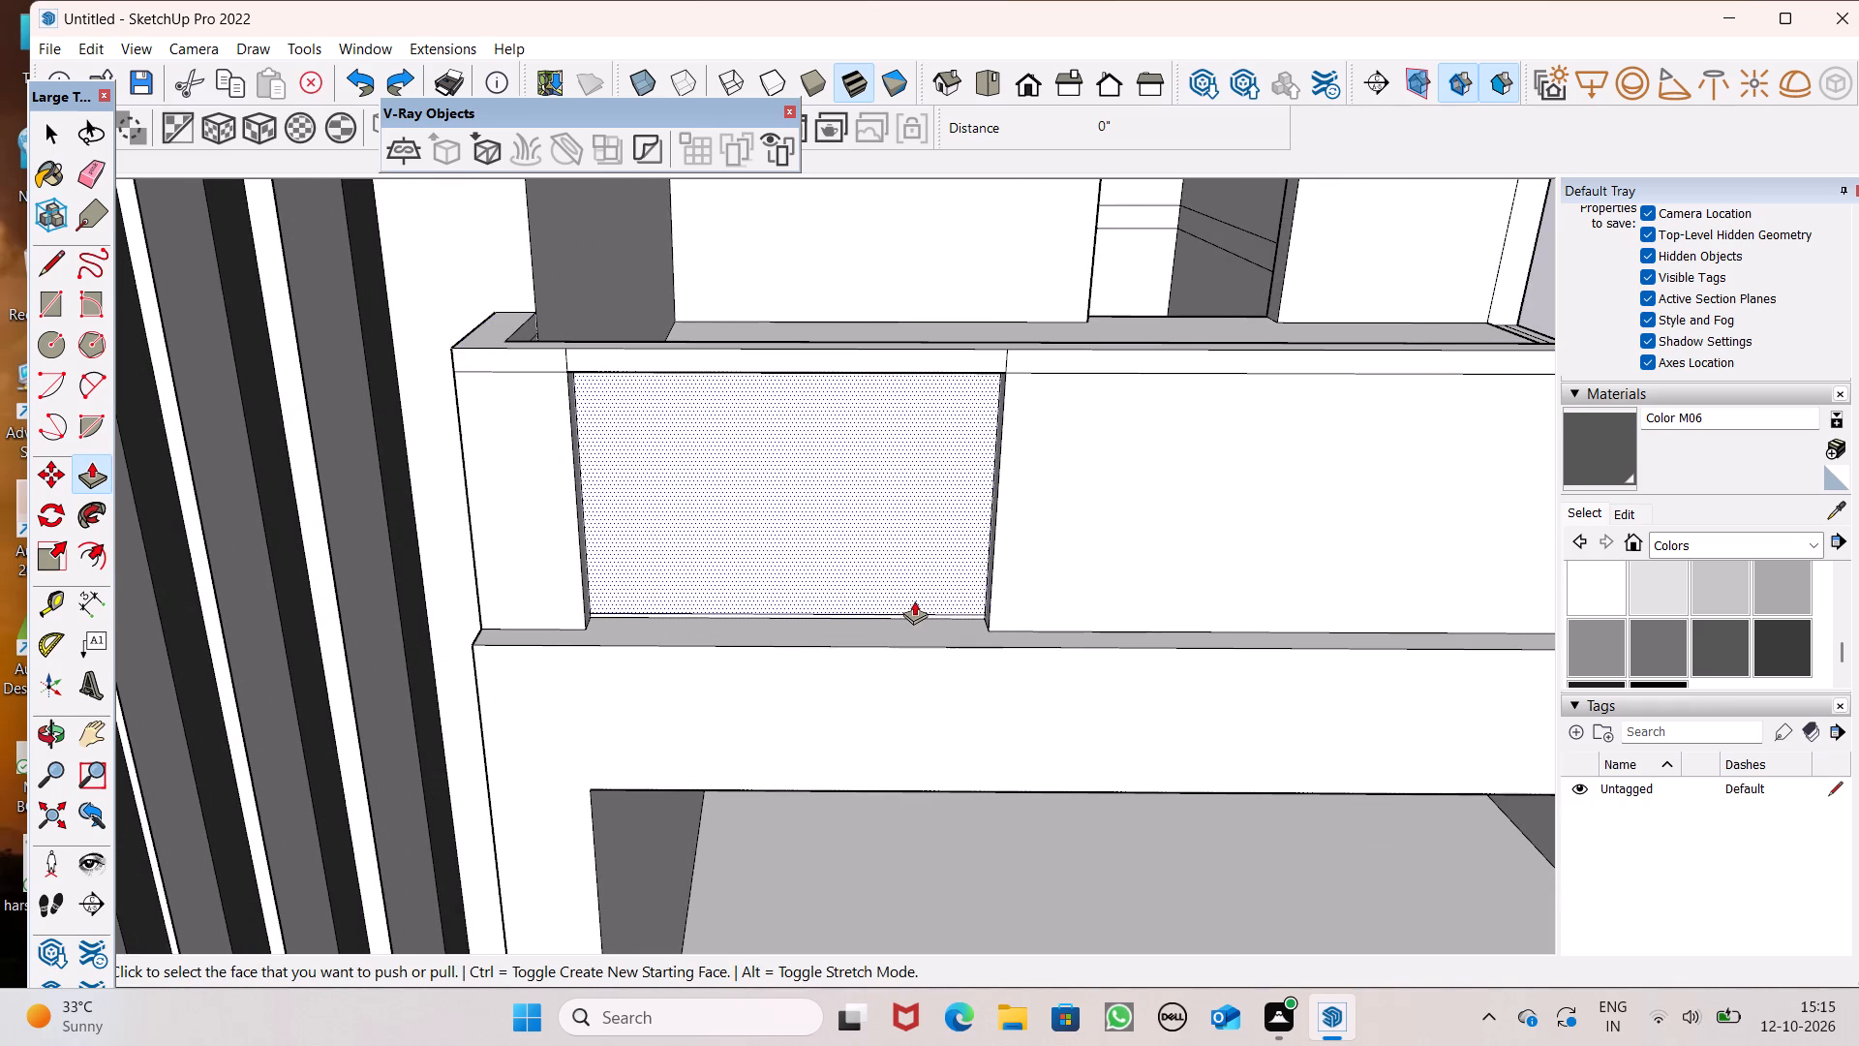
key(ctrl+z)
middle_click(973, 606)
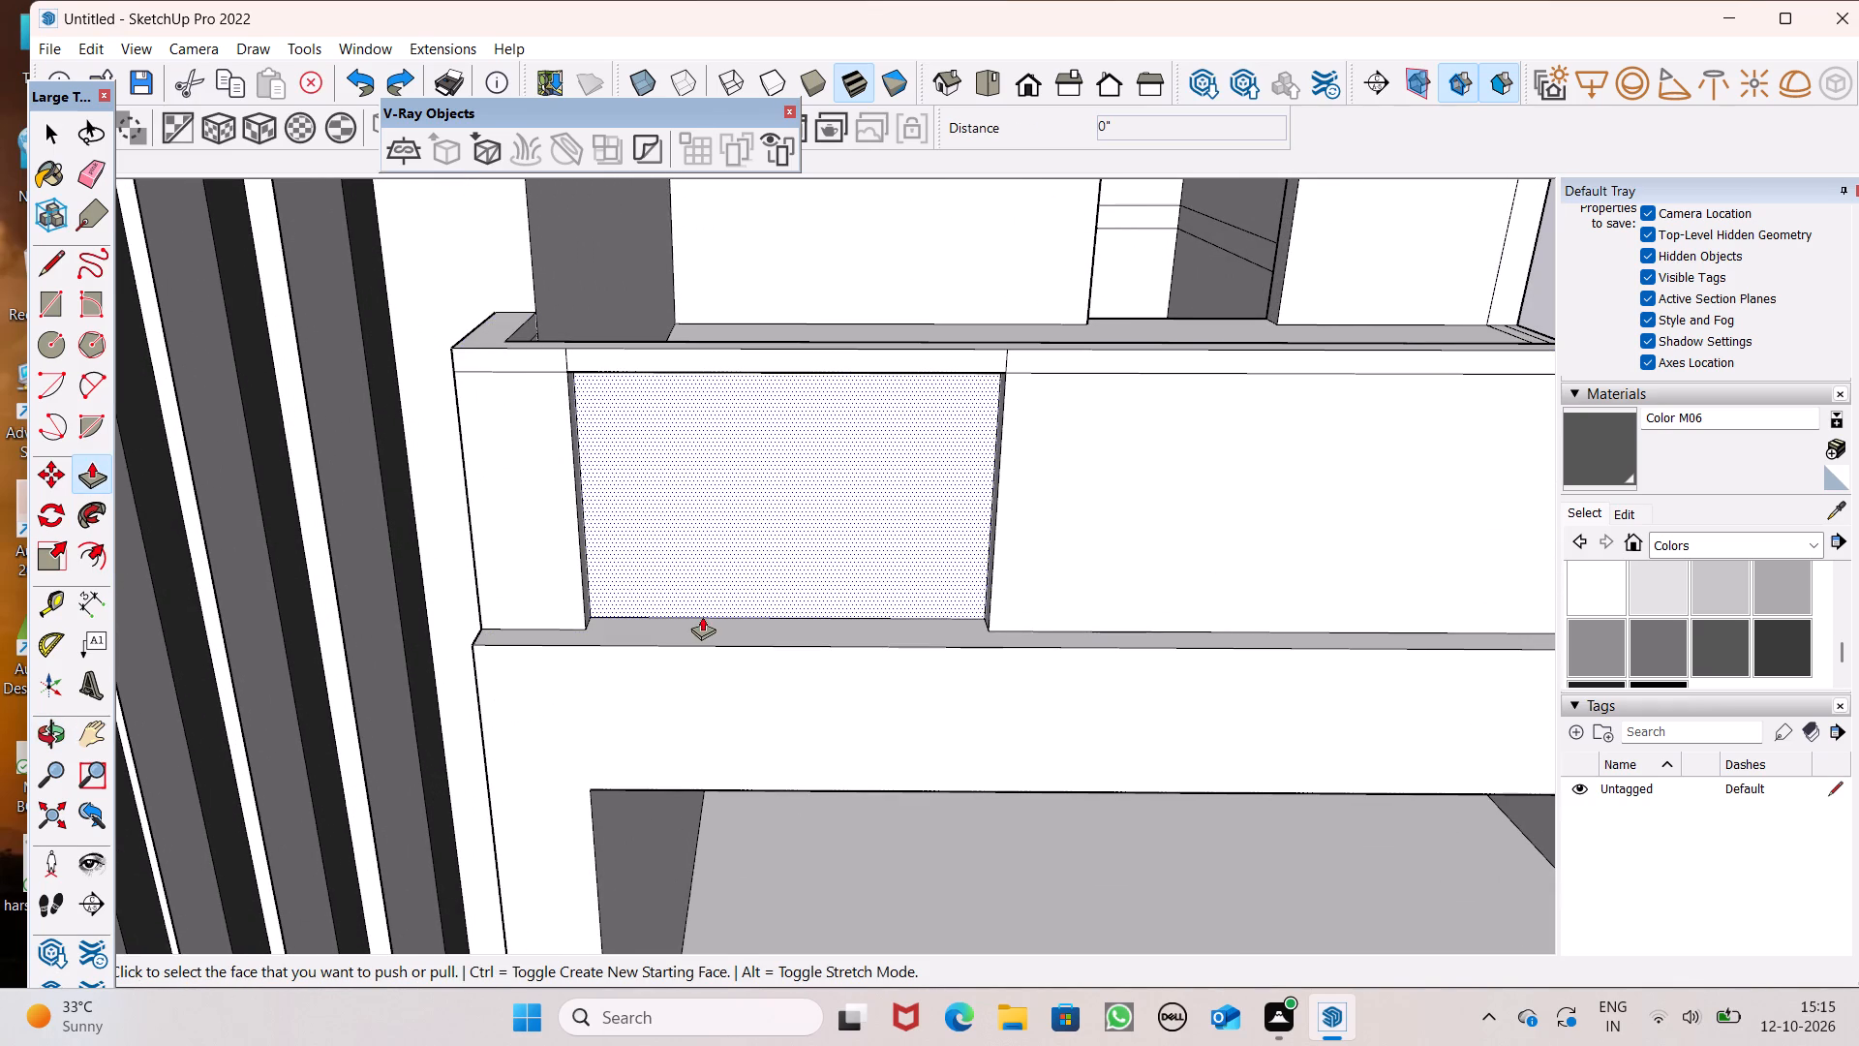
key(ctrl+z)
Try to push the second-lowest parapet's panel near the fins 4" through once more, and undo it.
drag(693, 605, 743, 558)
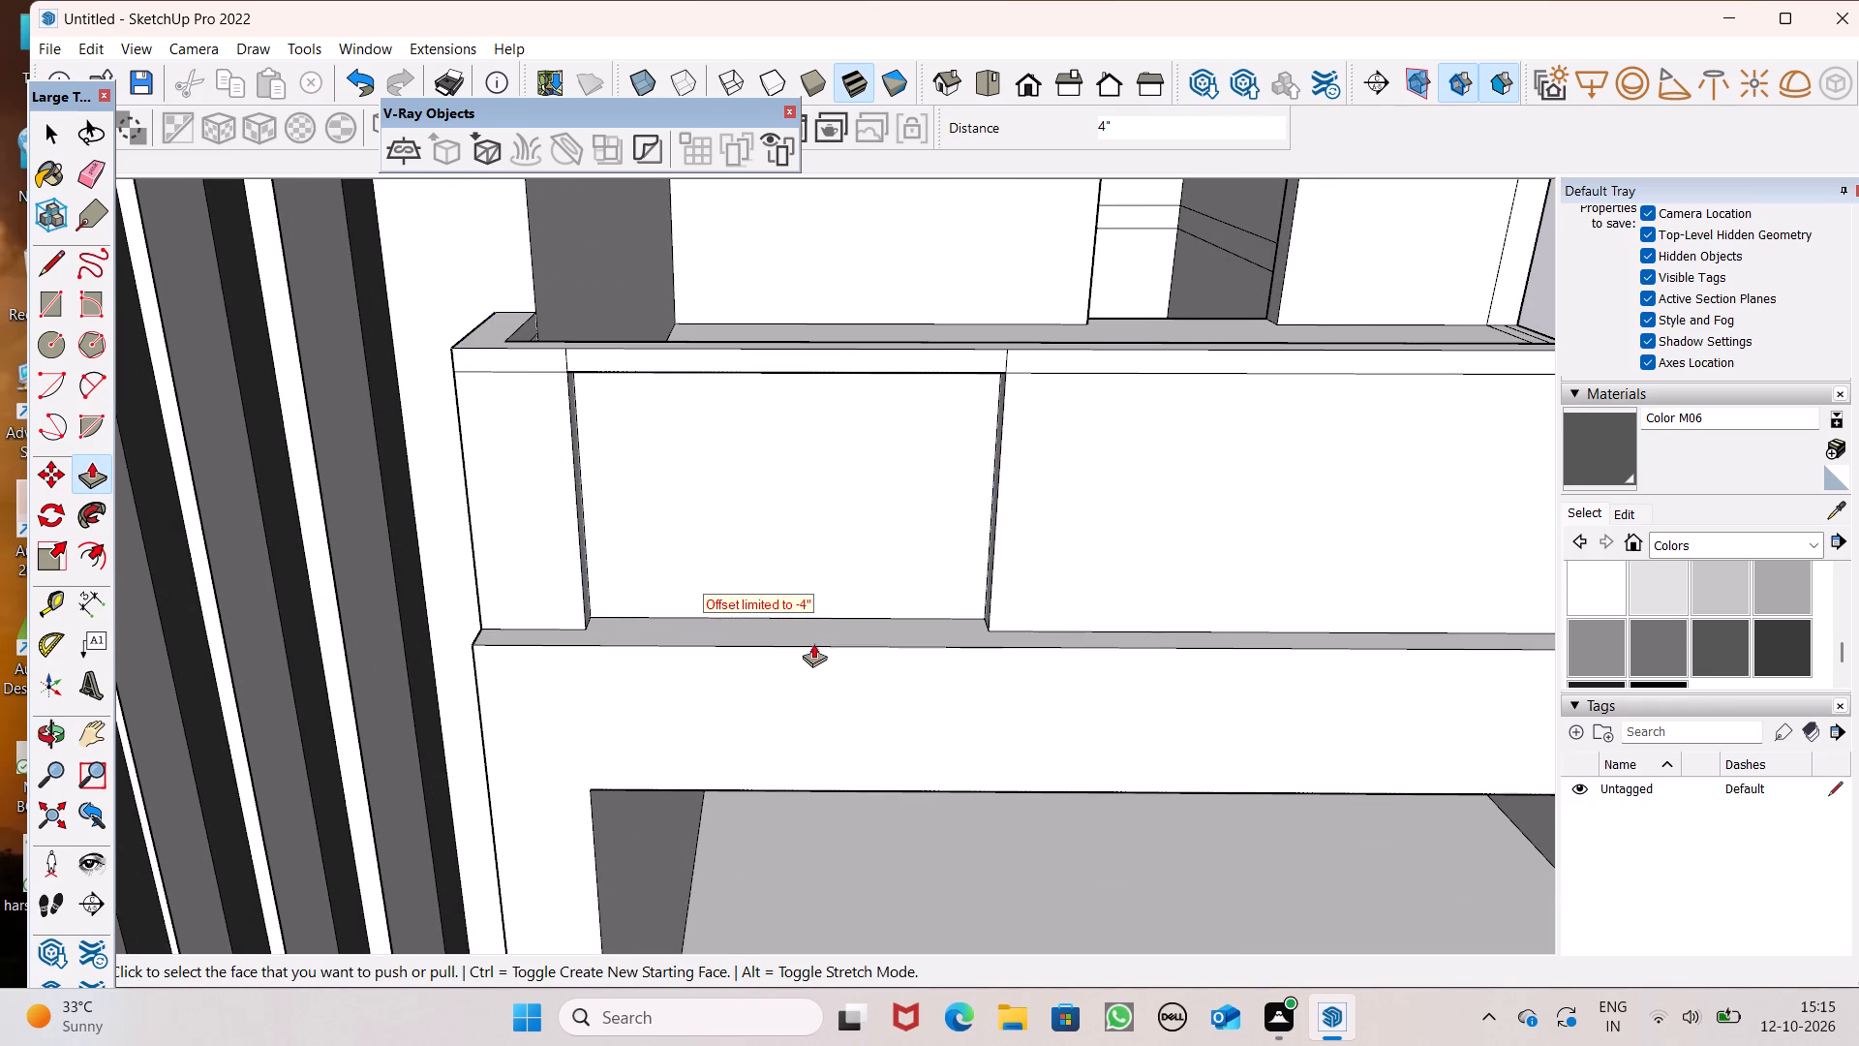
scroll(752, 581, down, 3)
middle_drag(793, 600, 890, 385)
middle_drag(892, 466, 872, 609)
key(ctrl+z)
Draw a line about 4" across the second-lowest parapet's cap, from the middle front line's top to the inner edge.
middle_drag(913, 656, 614, 822)
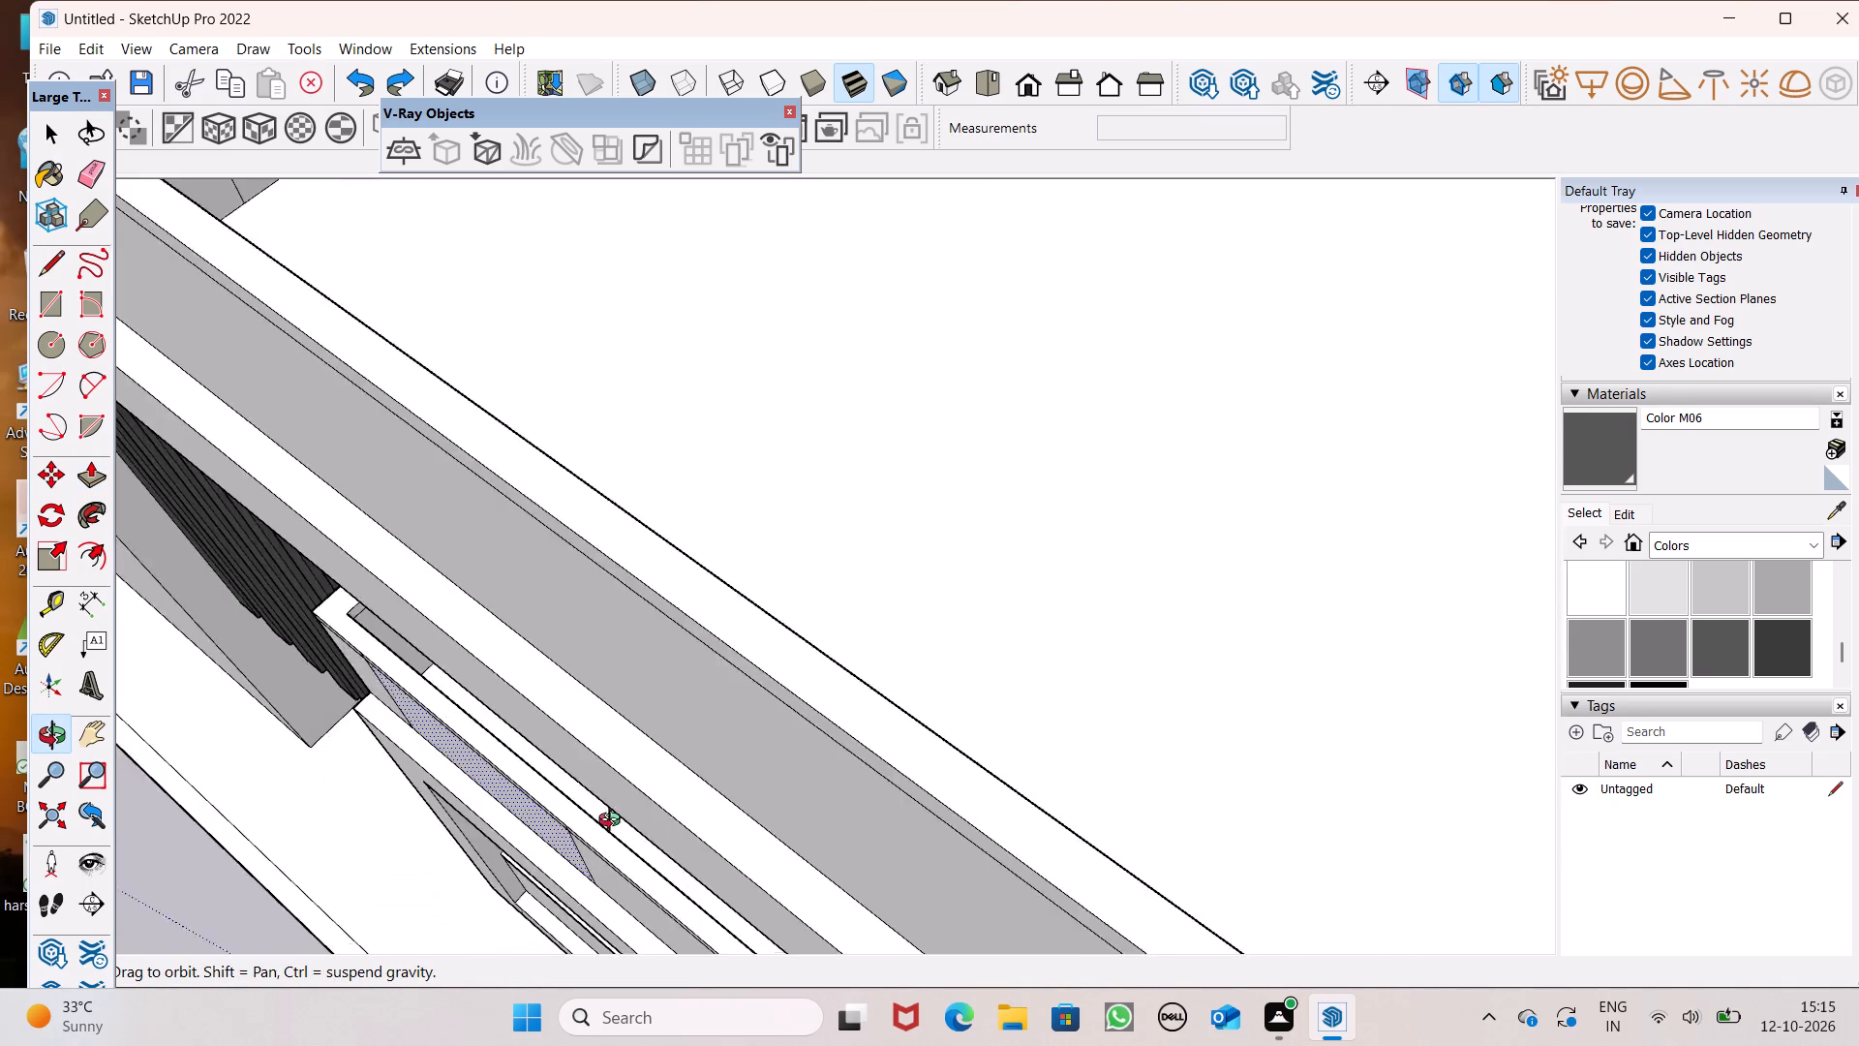
middle_drag(614, 822, 625, 757)
scroll(691, 764, up, 7)
scroll(753, 856, up, 1)
middle_drag(750, 856, 535, 736)
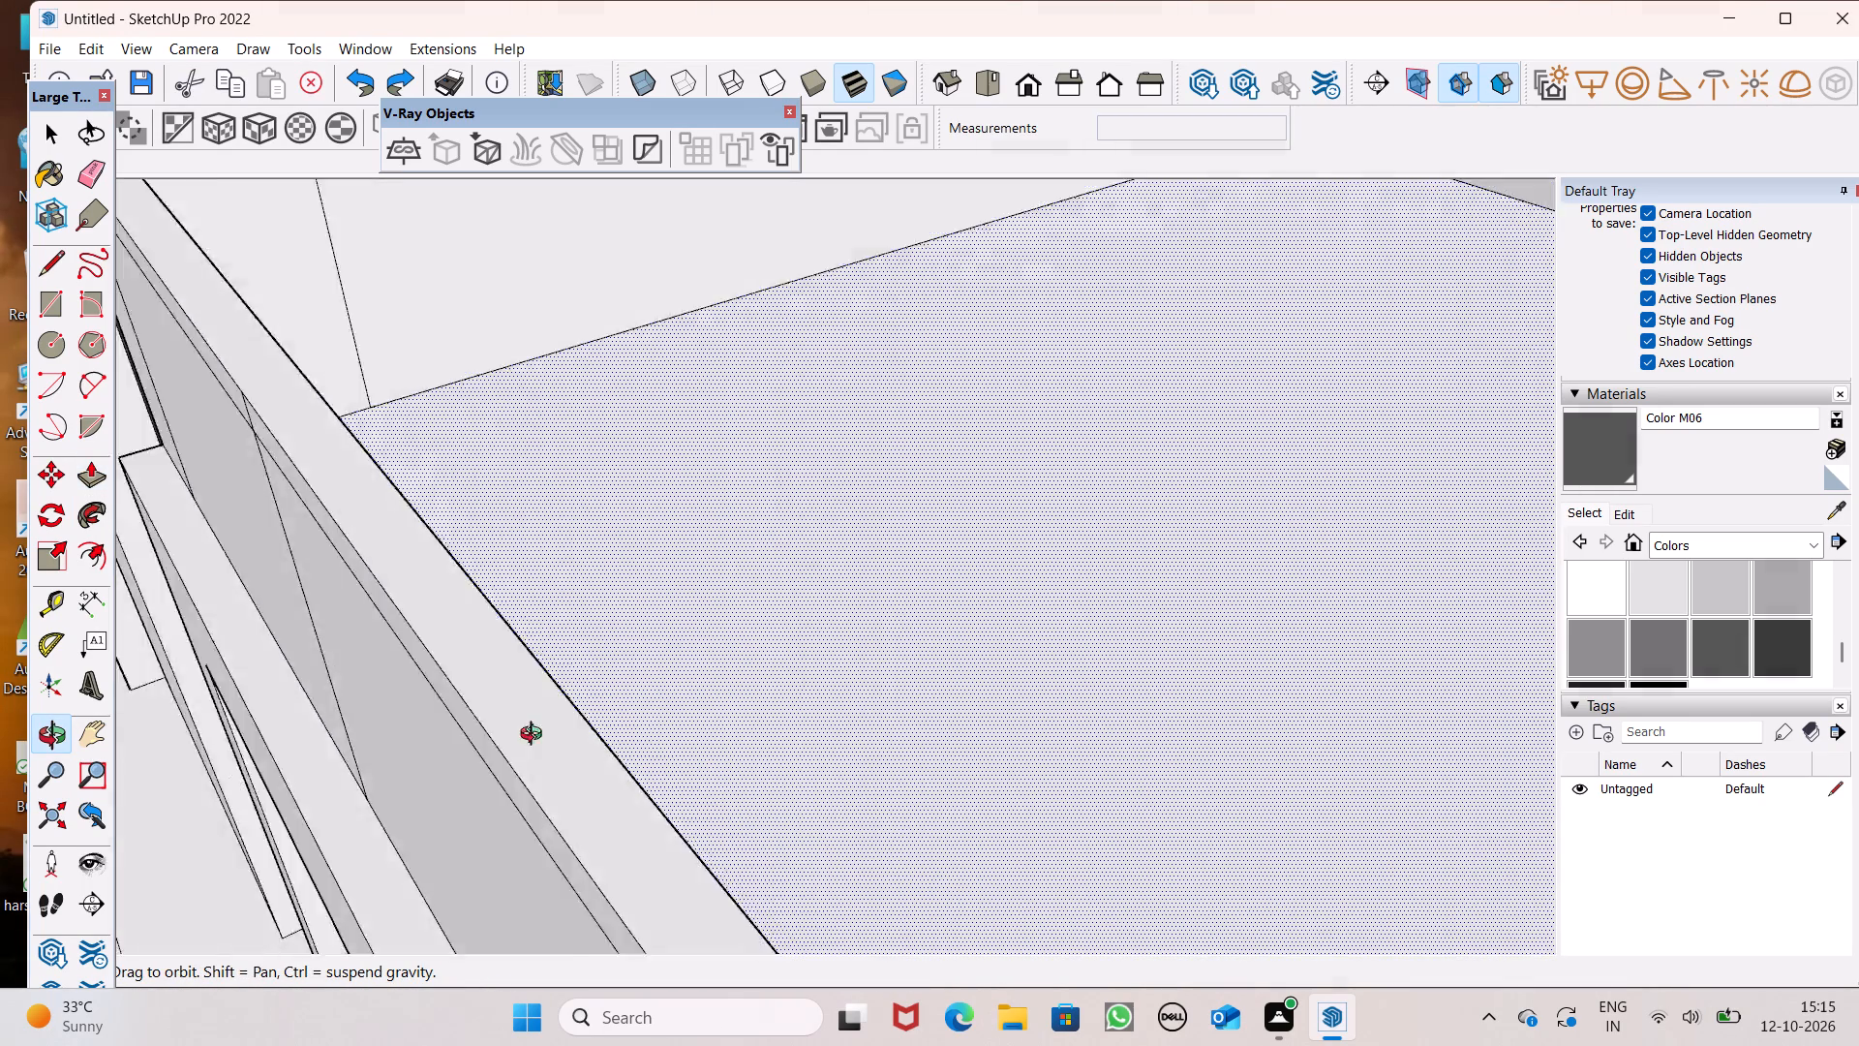
middle_drag(535, 736, 677, 701)
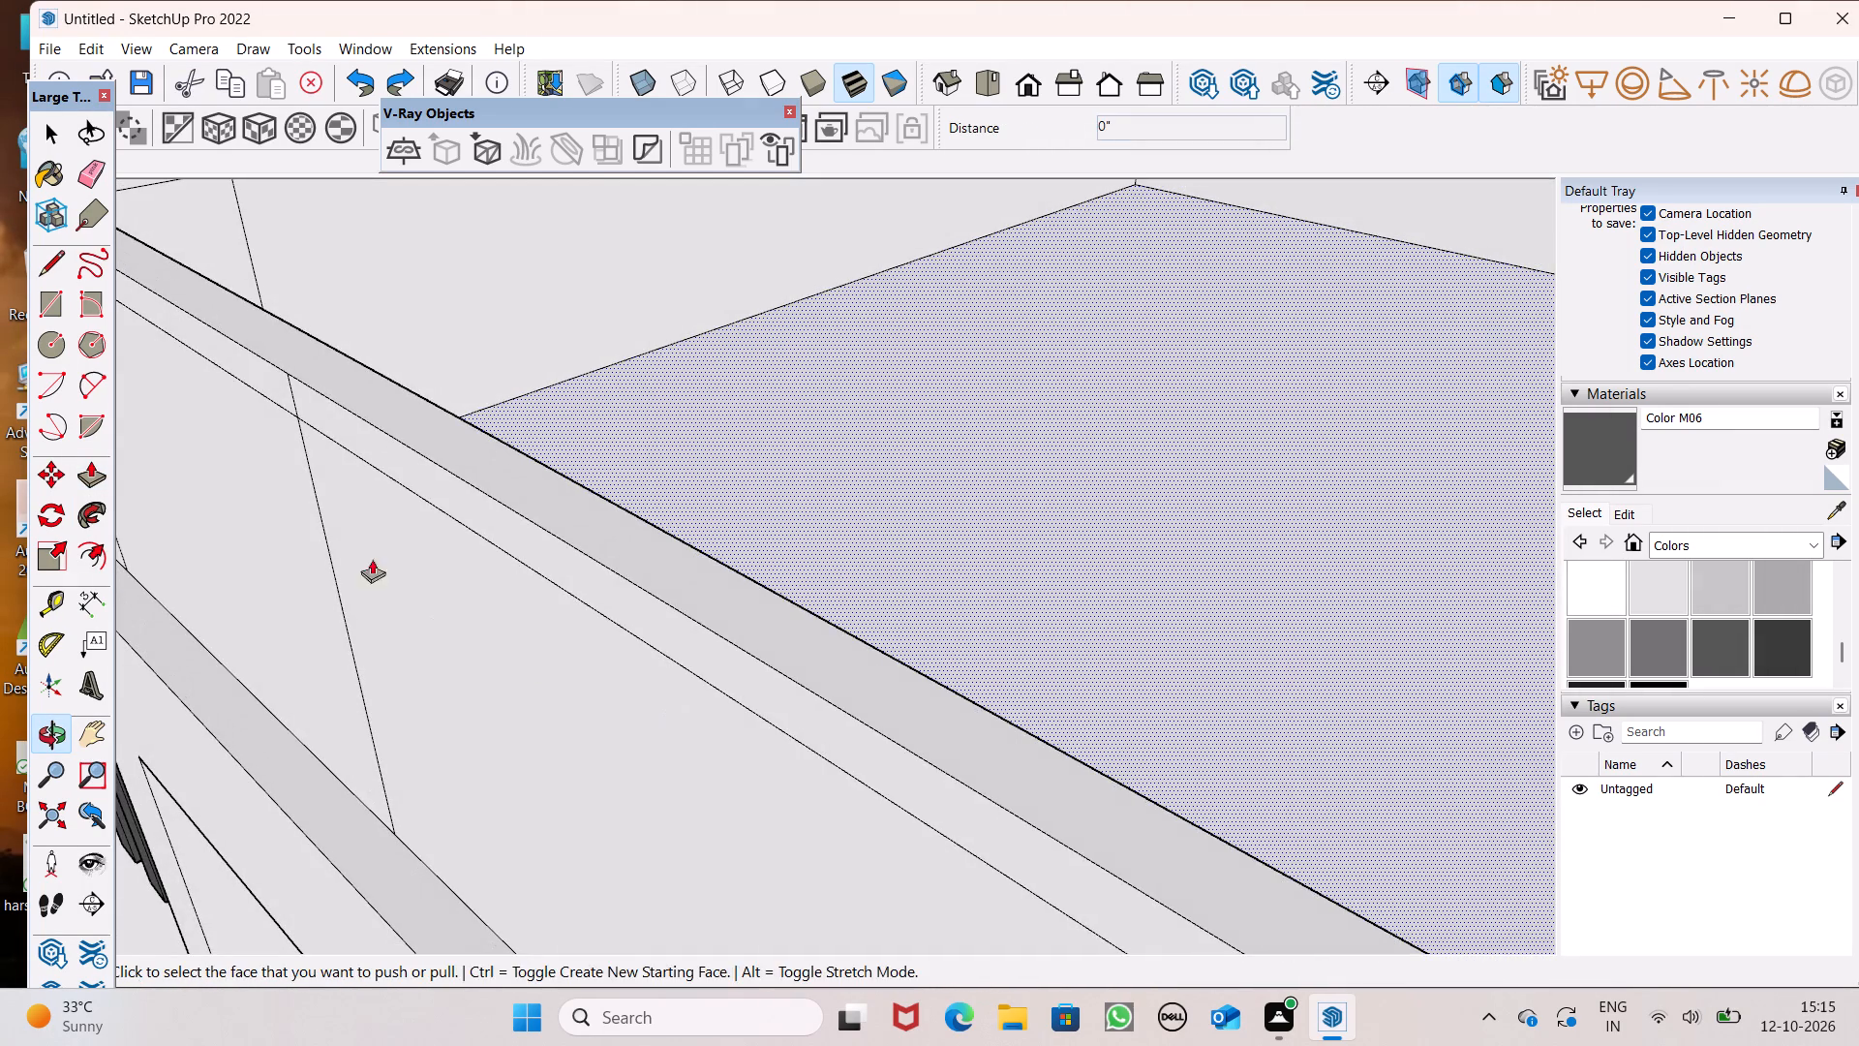
click(48, 280)
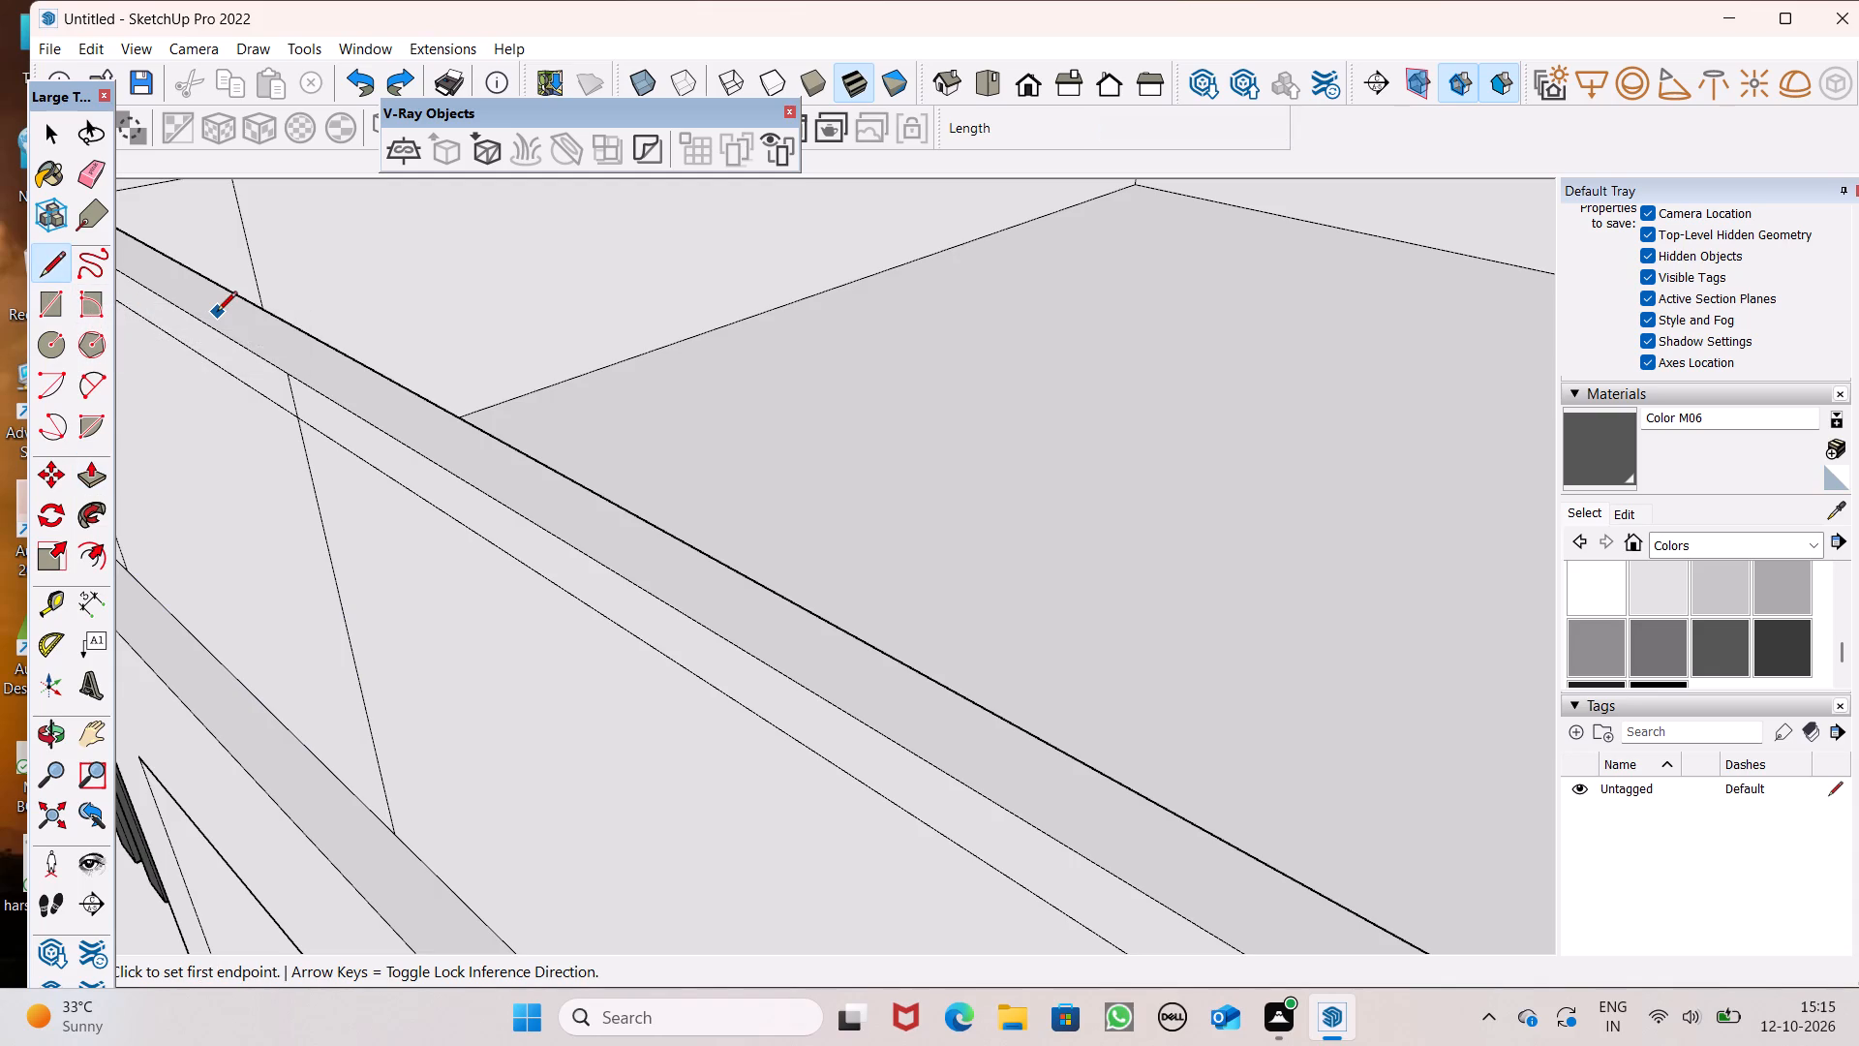
click(285, 373)
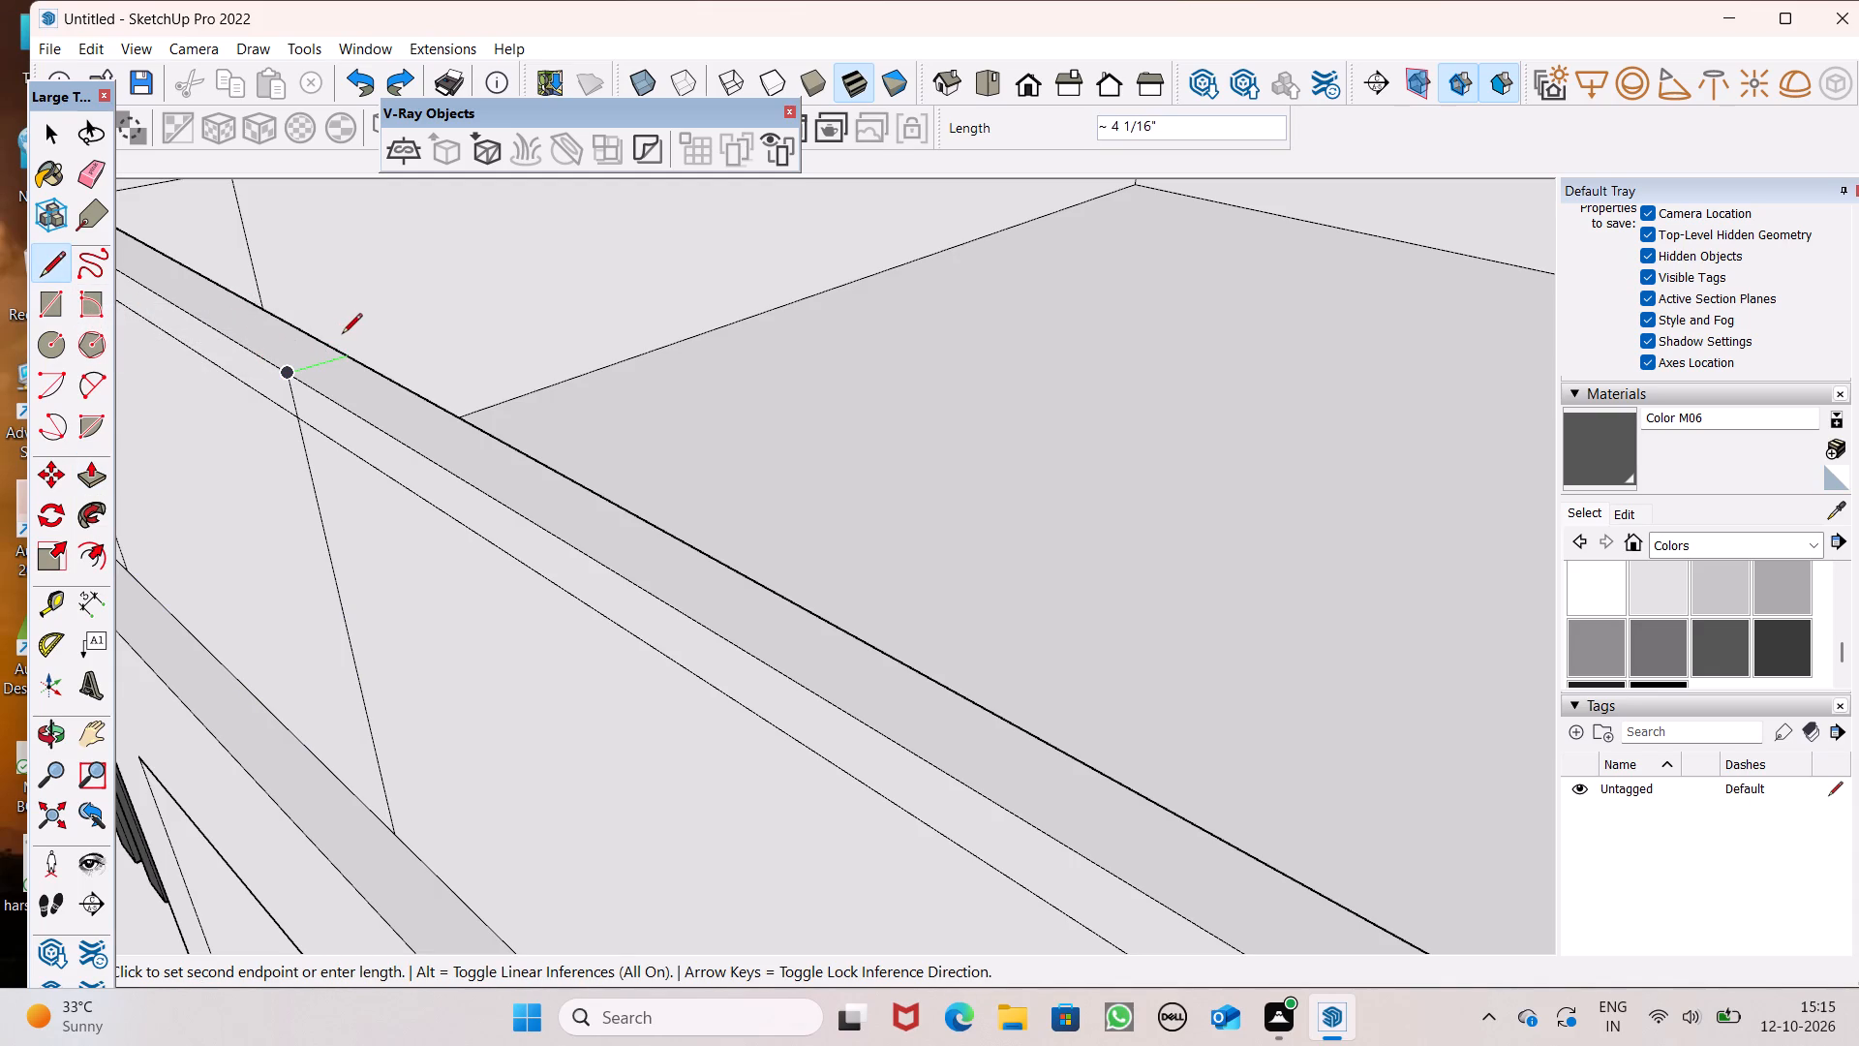
click(342, 335)
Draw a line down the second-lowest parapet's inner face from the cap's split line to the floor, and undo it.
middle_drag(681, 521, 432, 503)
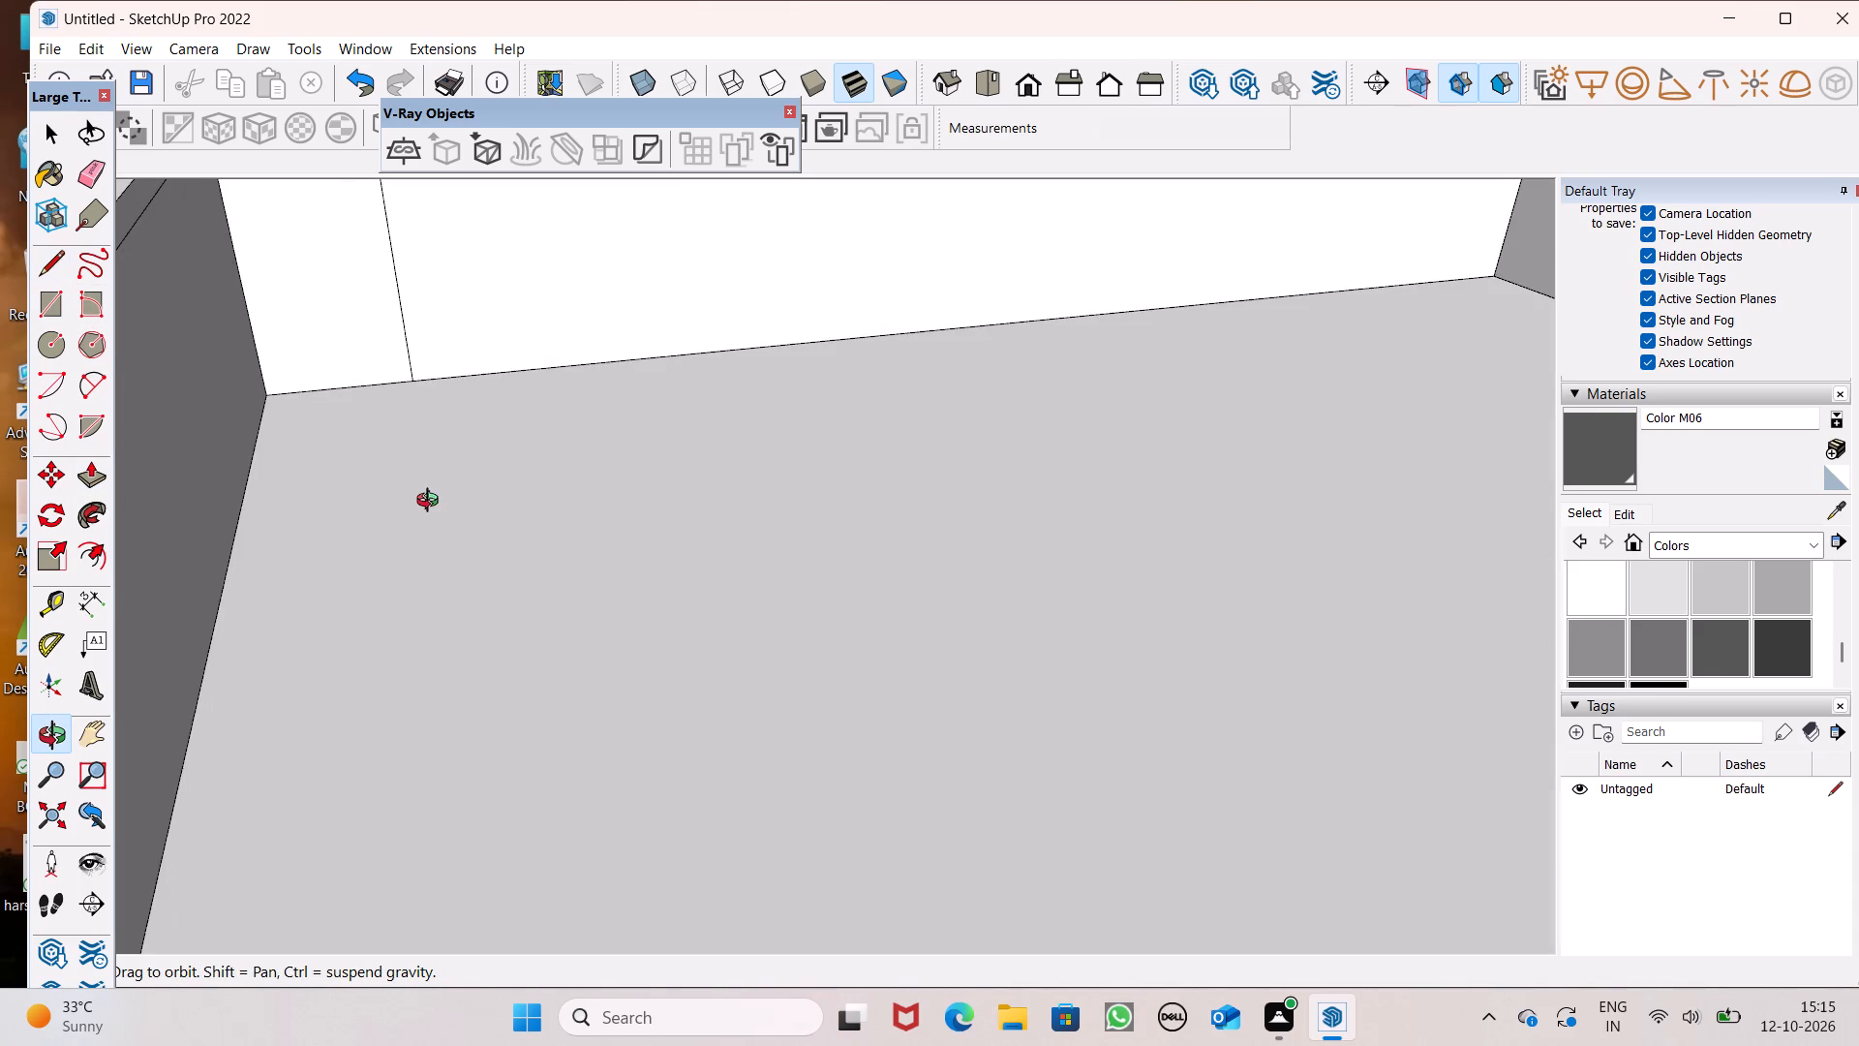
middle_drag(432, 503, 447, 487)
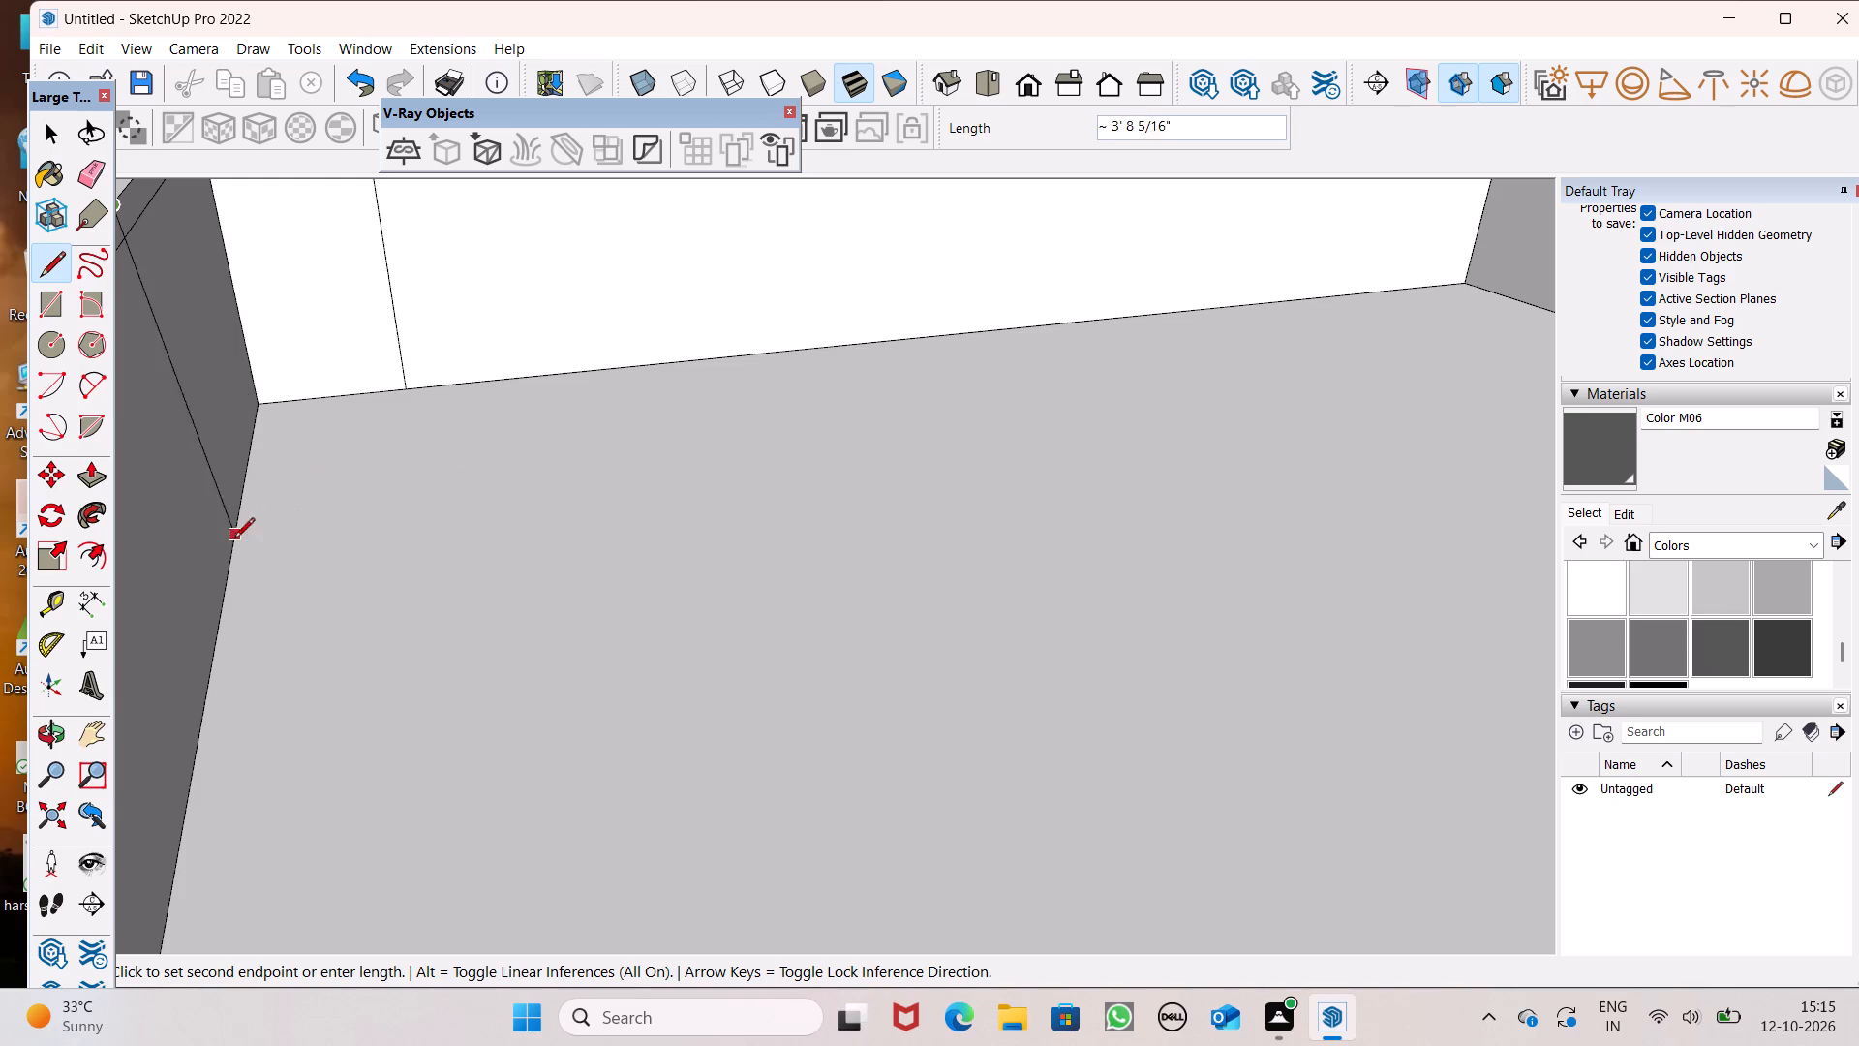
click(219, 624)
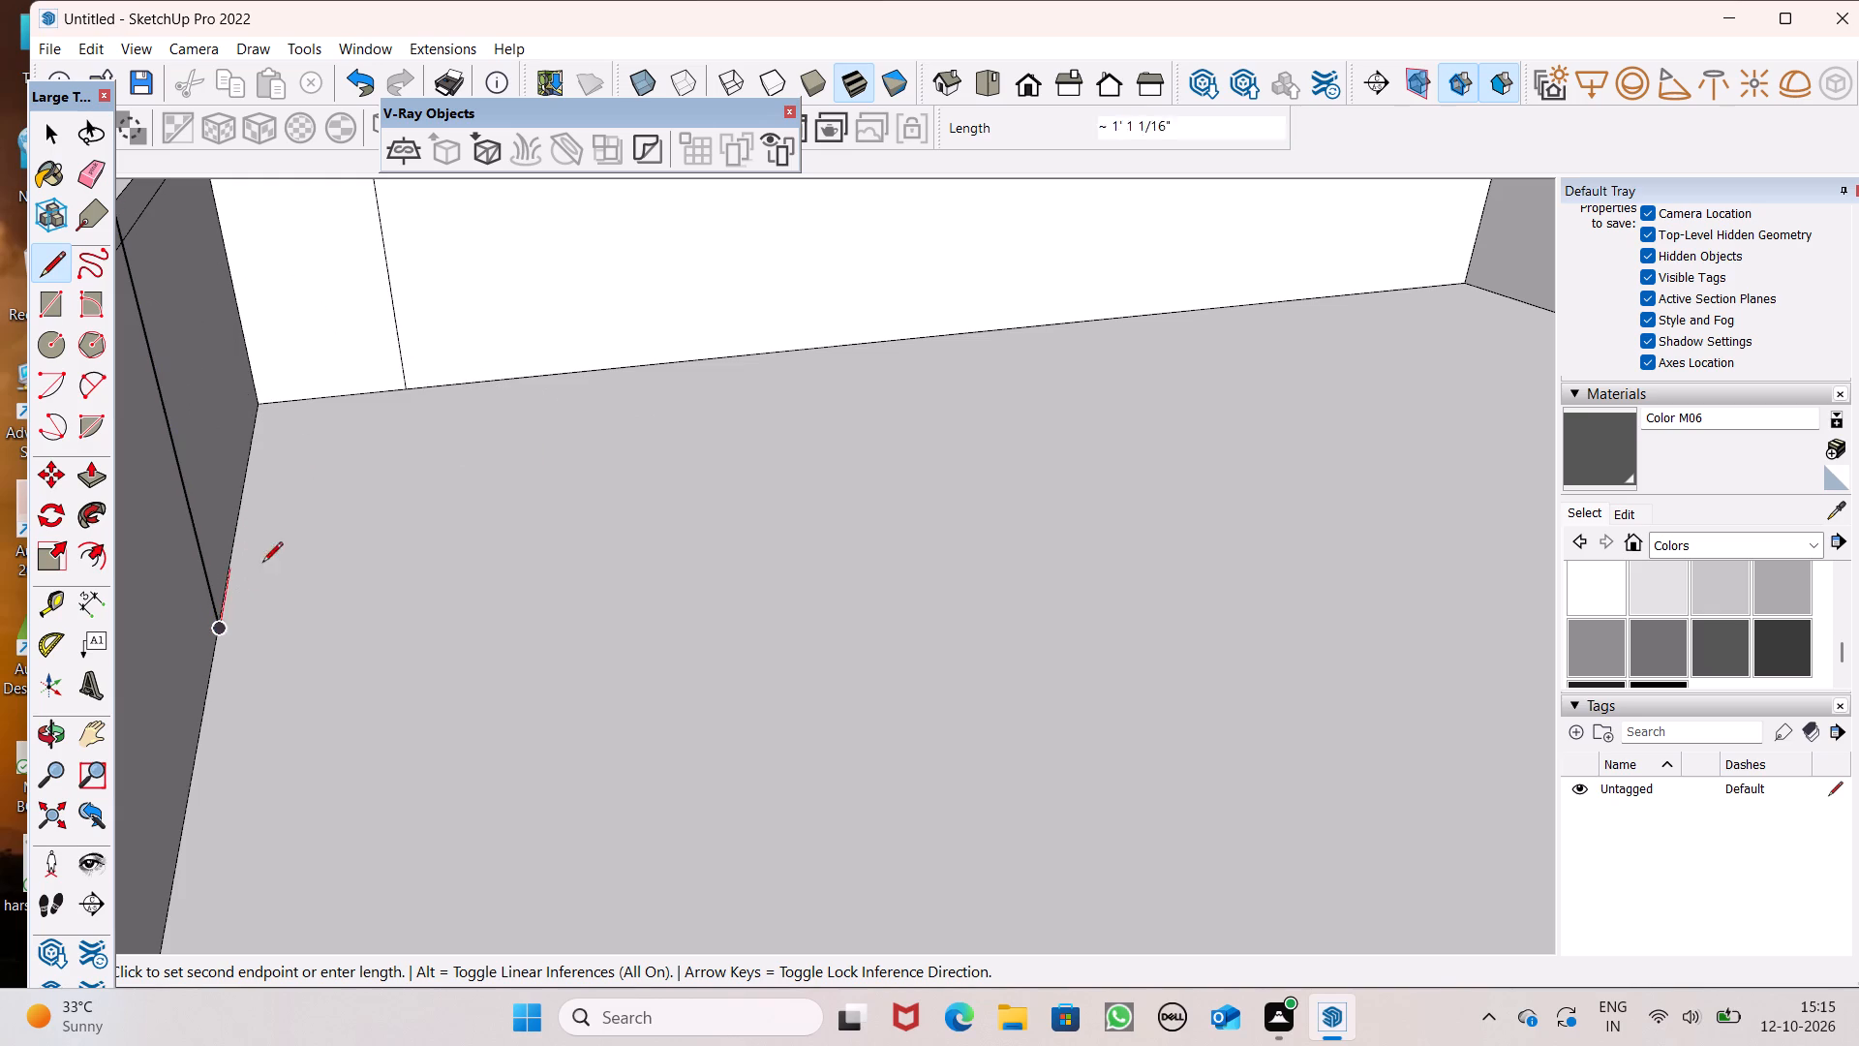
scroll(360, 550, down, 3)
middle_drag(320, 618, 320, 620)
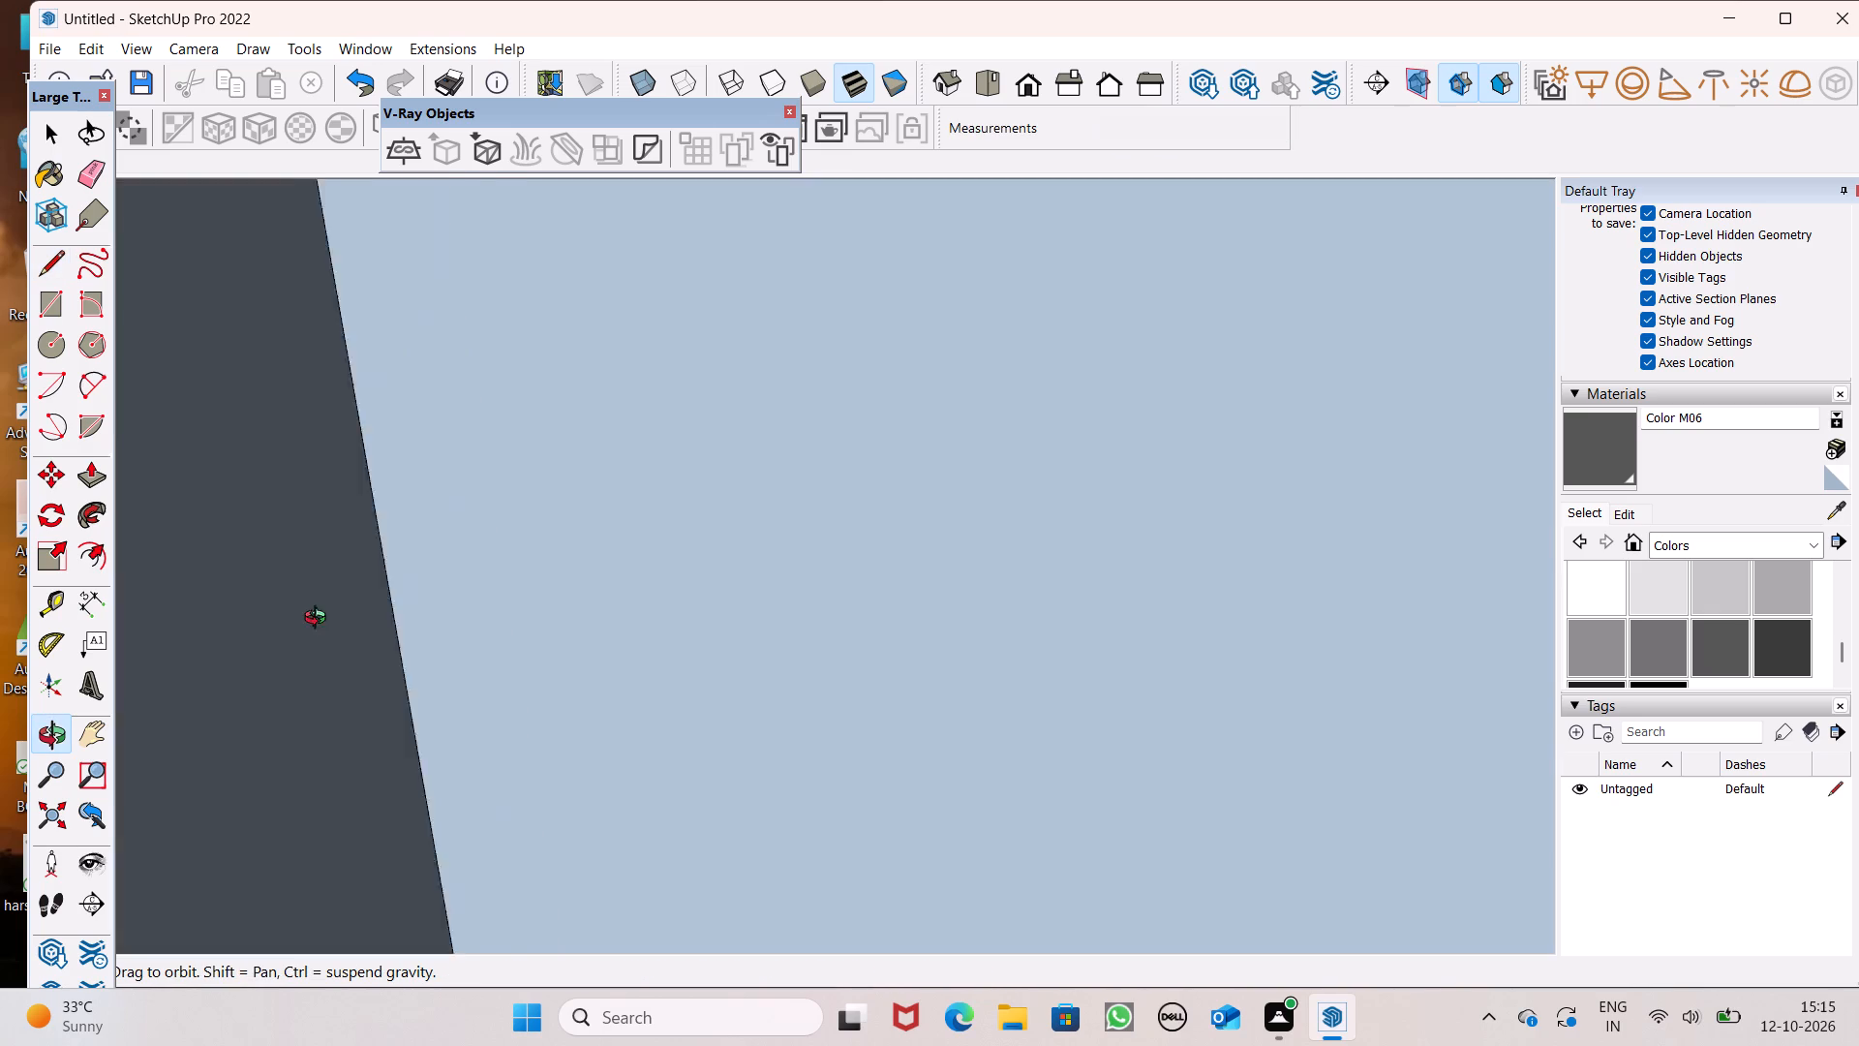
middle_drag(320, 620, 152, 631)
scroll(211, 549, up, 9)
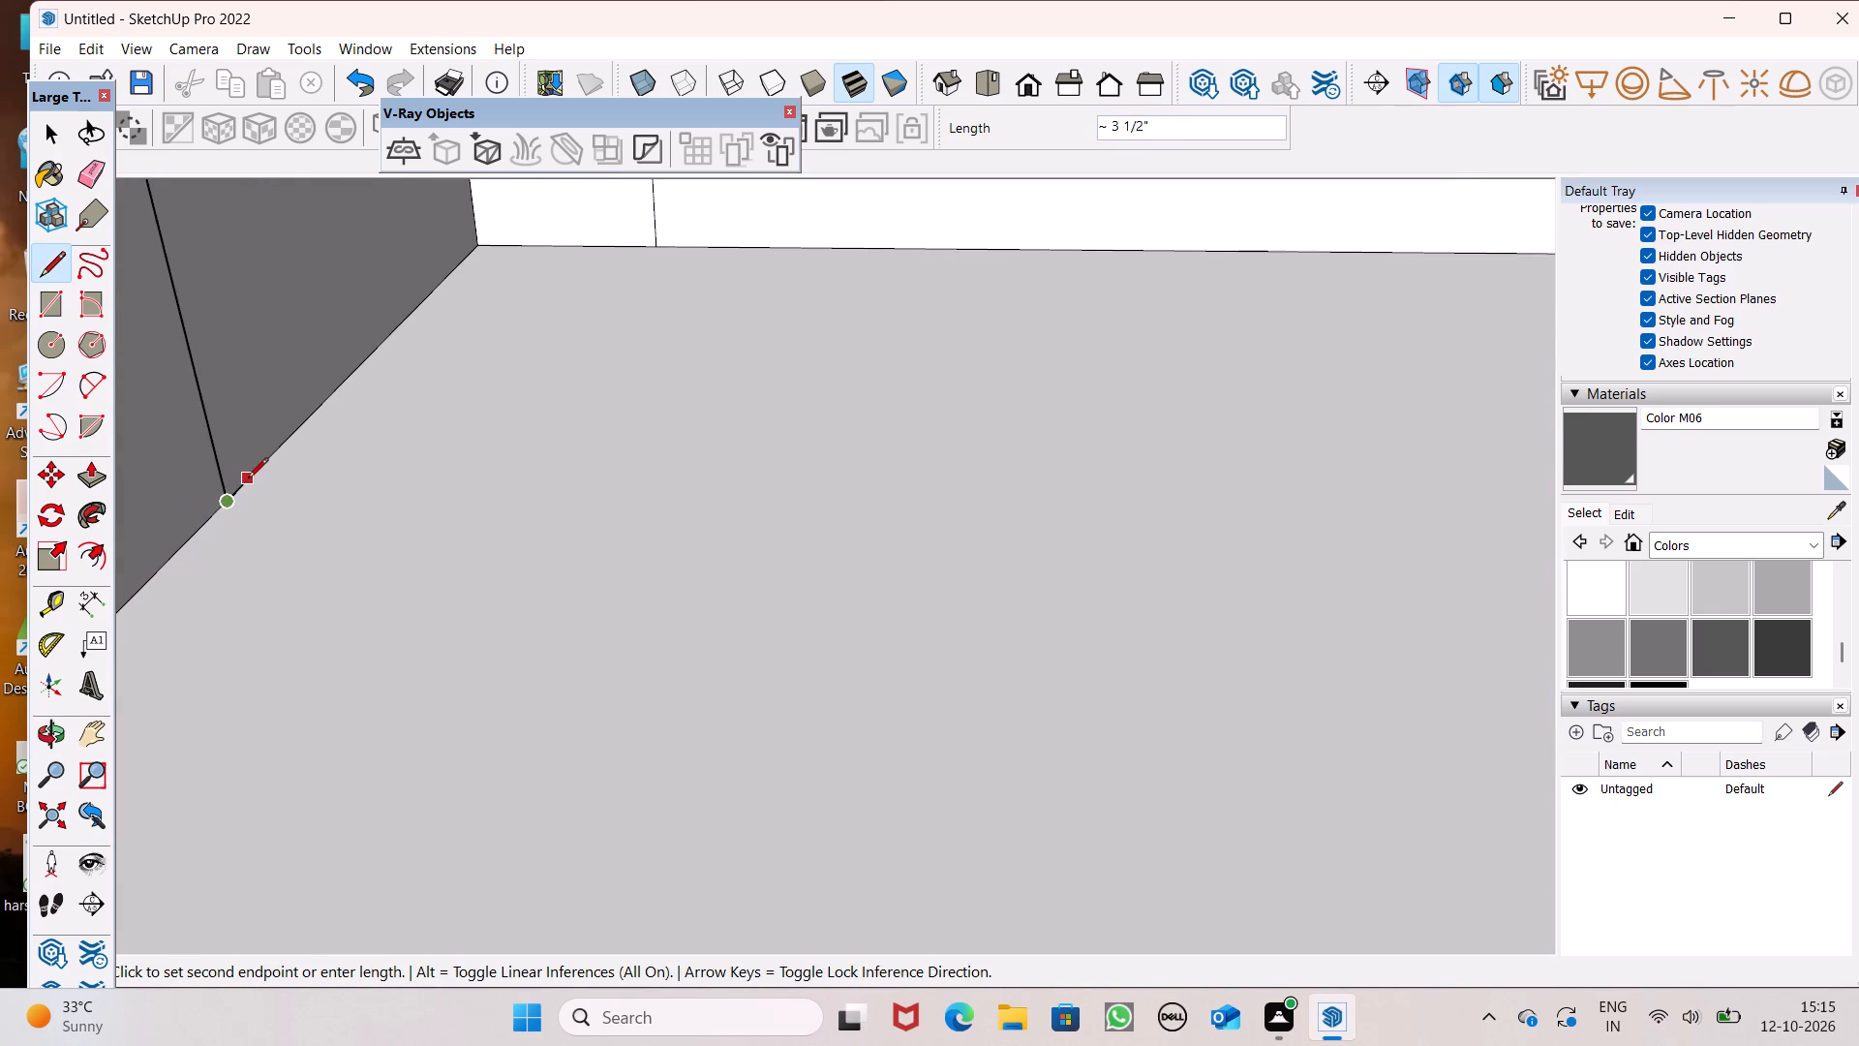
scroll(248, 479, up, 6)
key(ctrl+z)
Draw a vertical line about 3' 4 7/8" down the second-lowest parapet's inner face, from the cap's split line to the floor.
scroll(338, 486, down, 5)
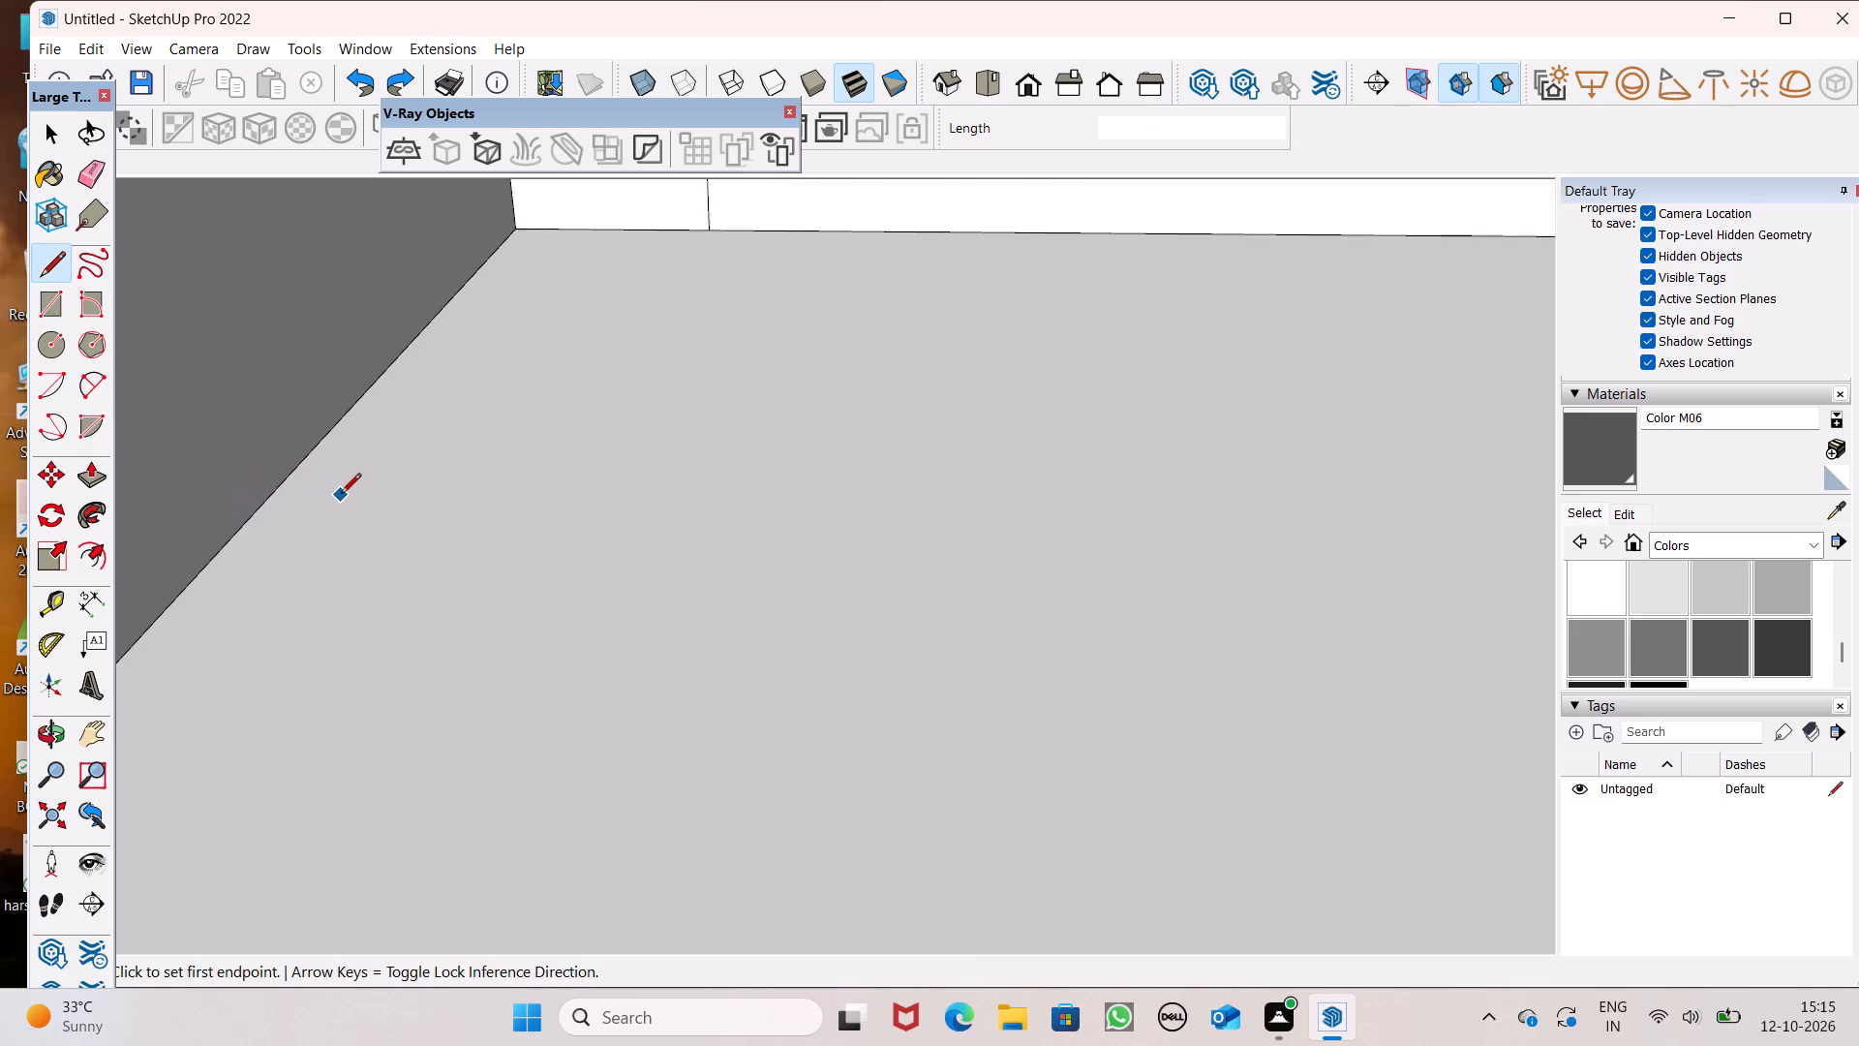
scroll(341, 495, down, 10)
middle_drag(361, 510, 363, 495)
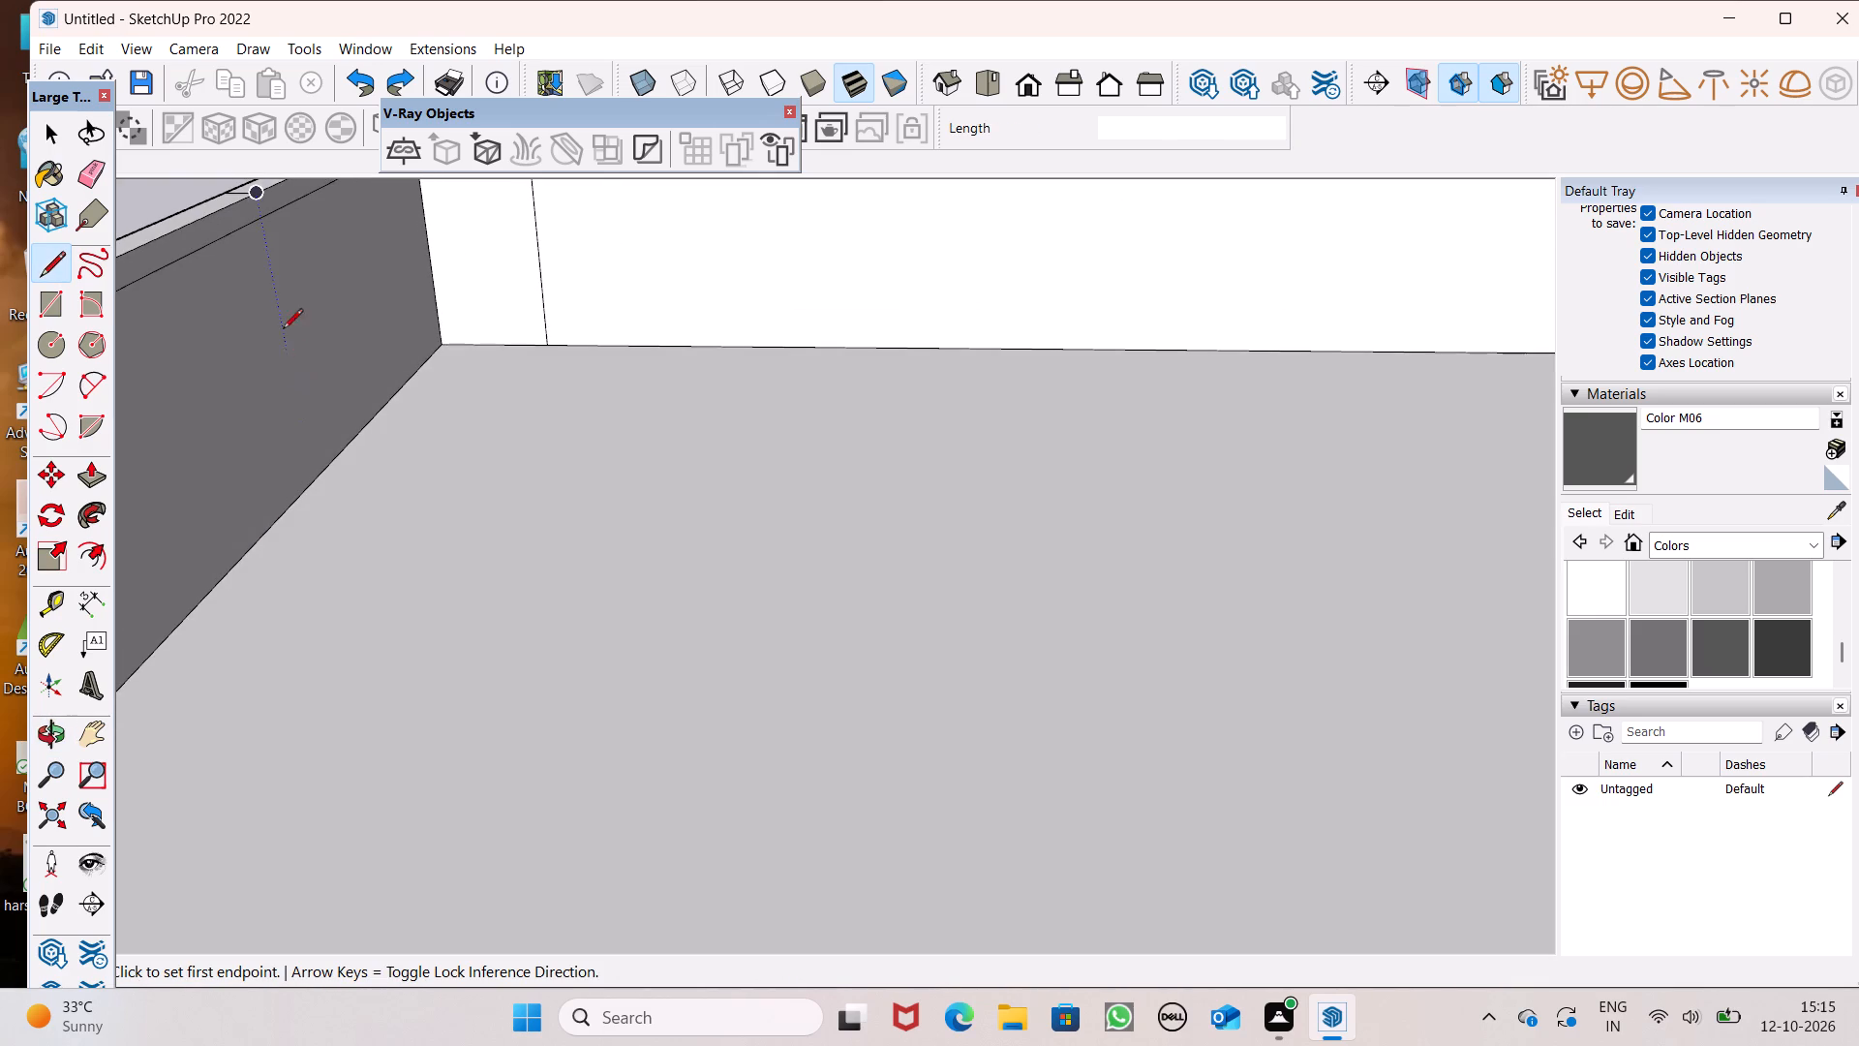
scroll(253, 205, up, 7)
scroll(288, 277, up, 1)
middle_drag(287, 275, 308, 223)
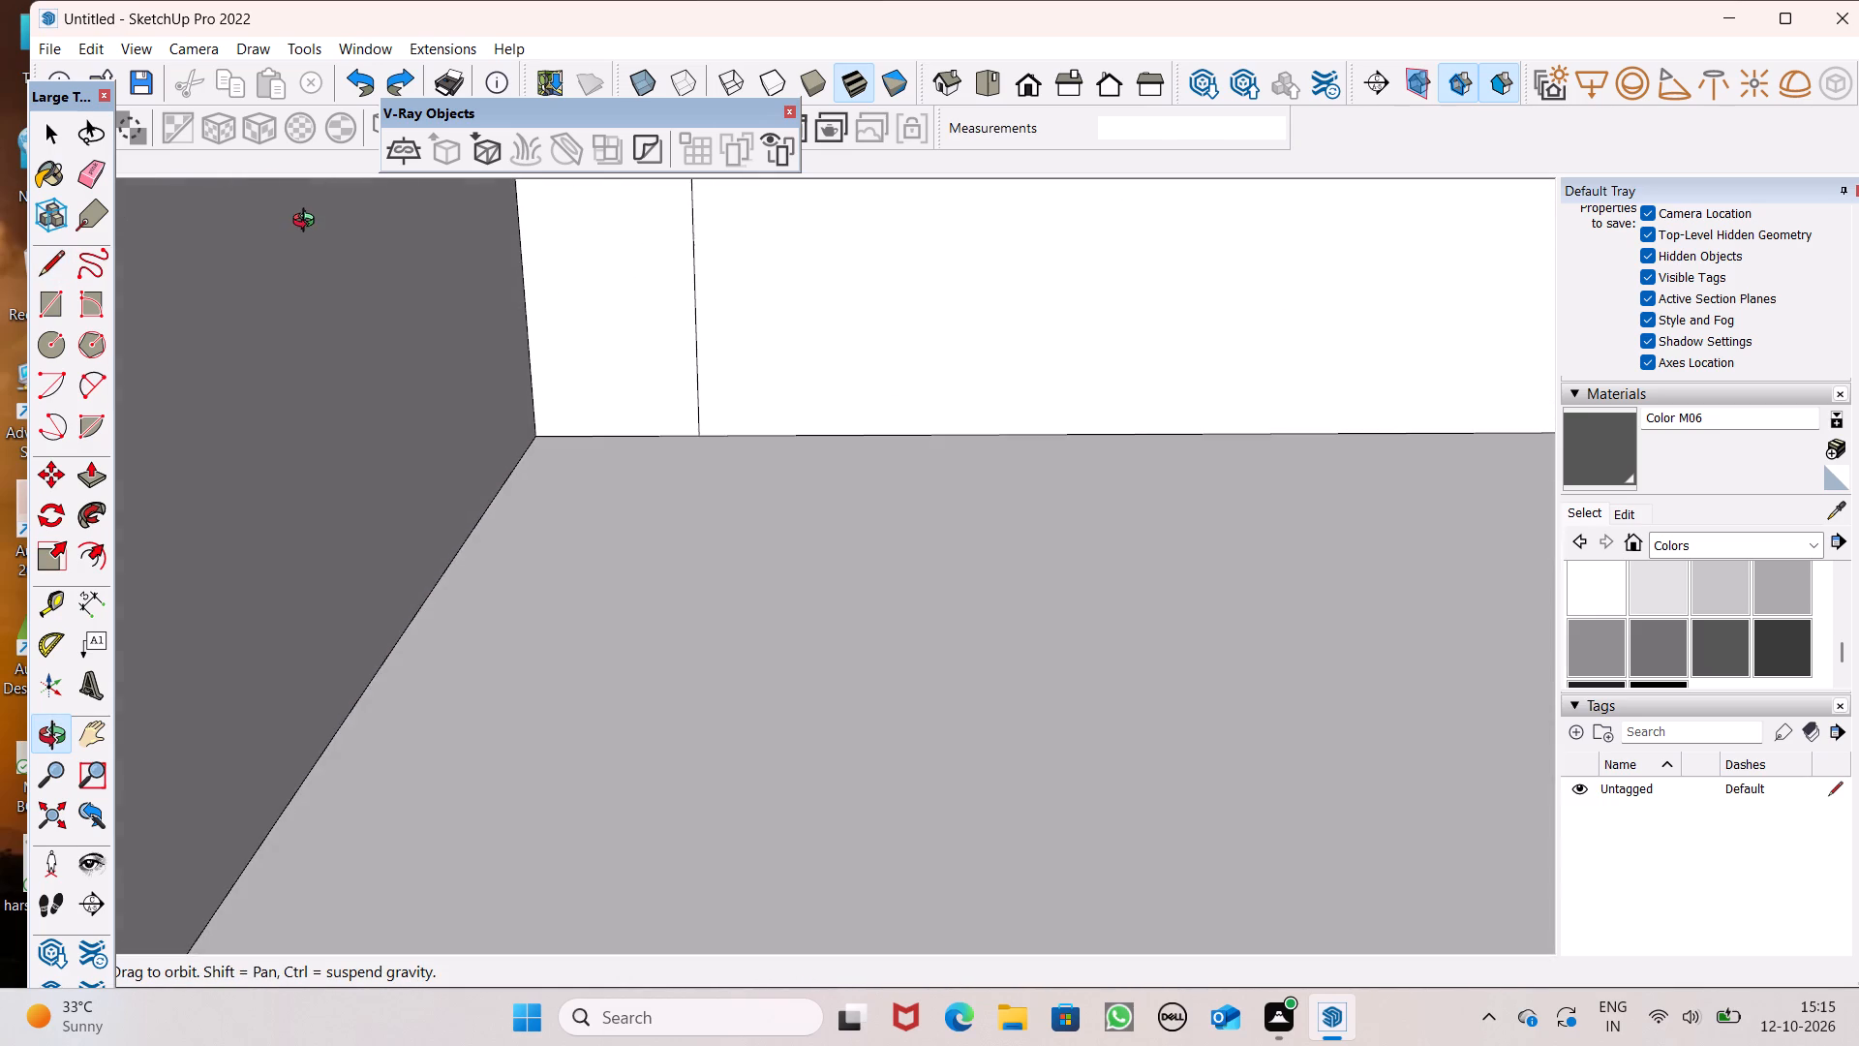
middle_drag(308, 223, 327, 402)
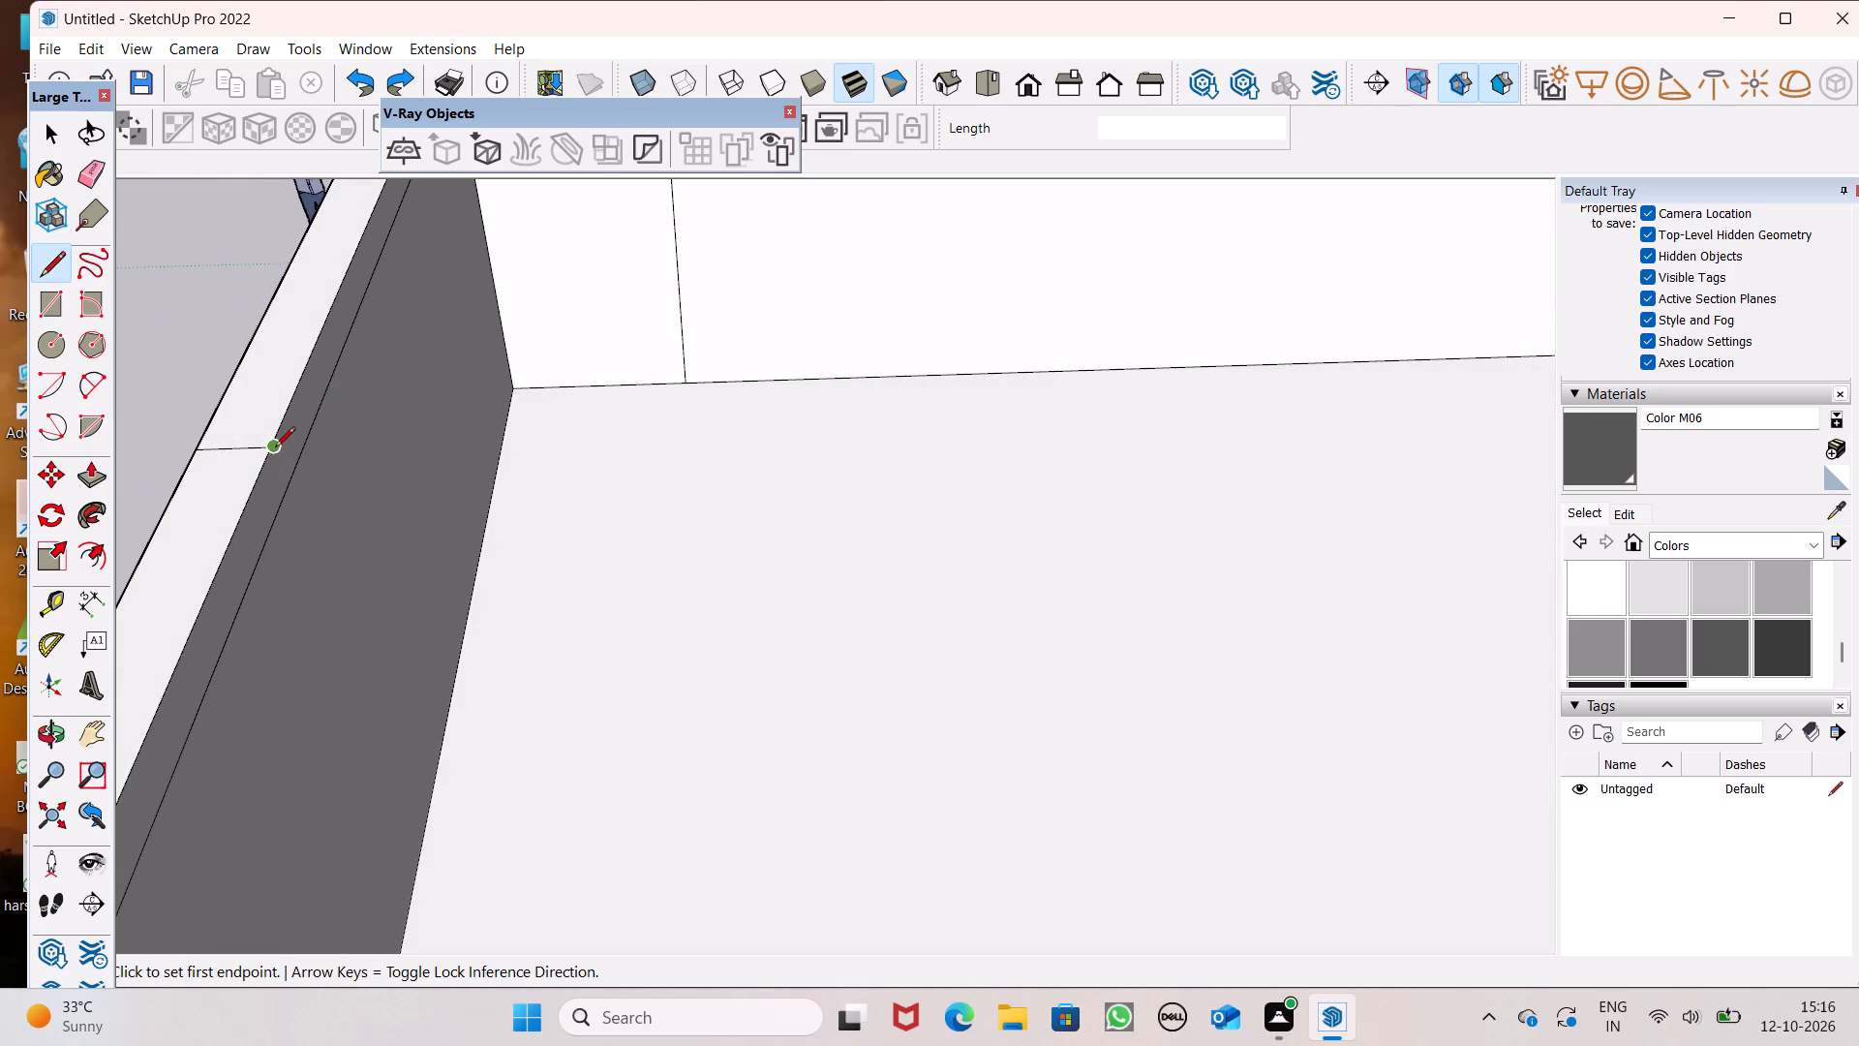
click(275, 448)
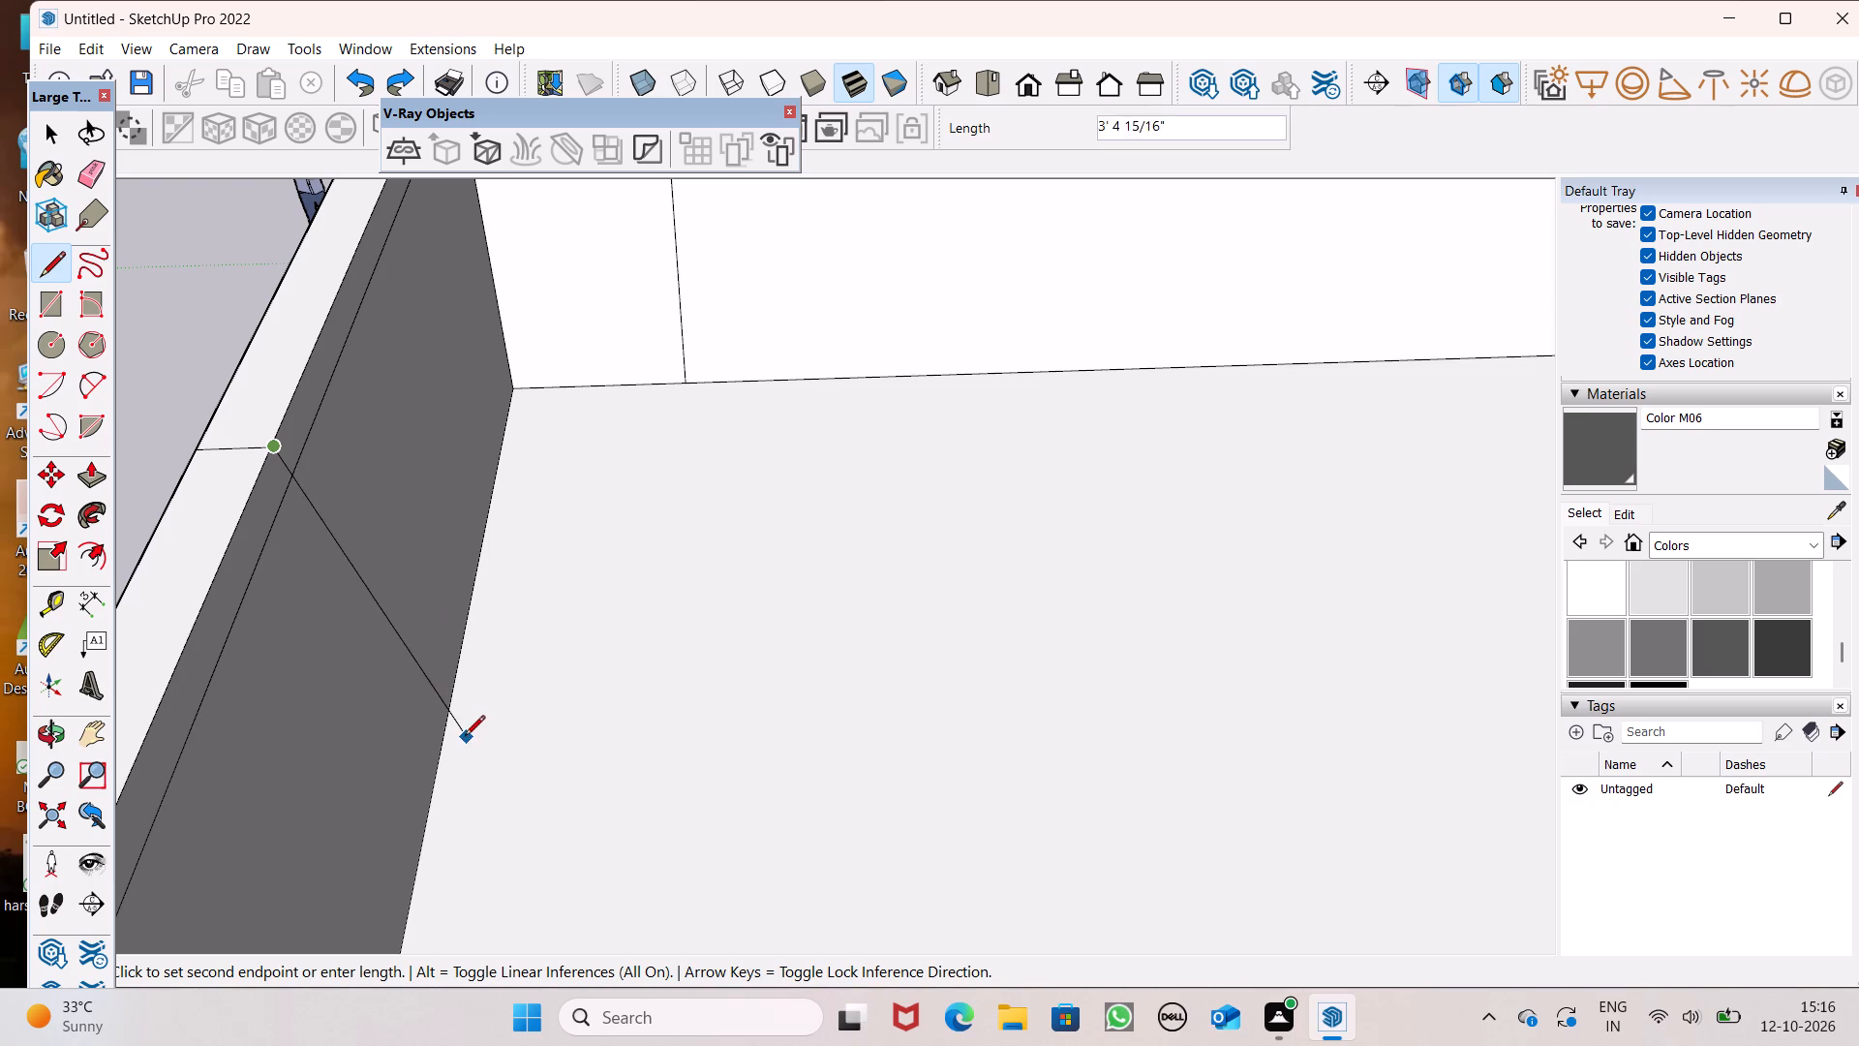
click(415, 874)
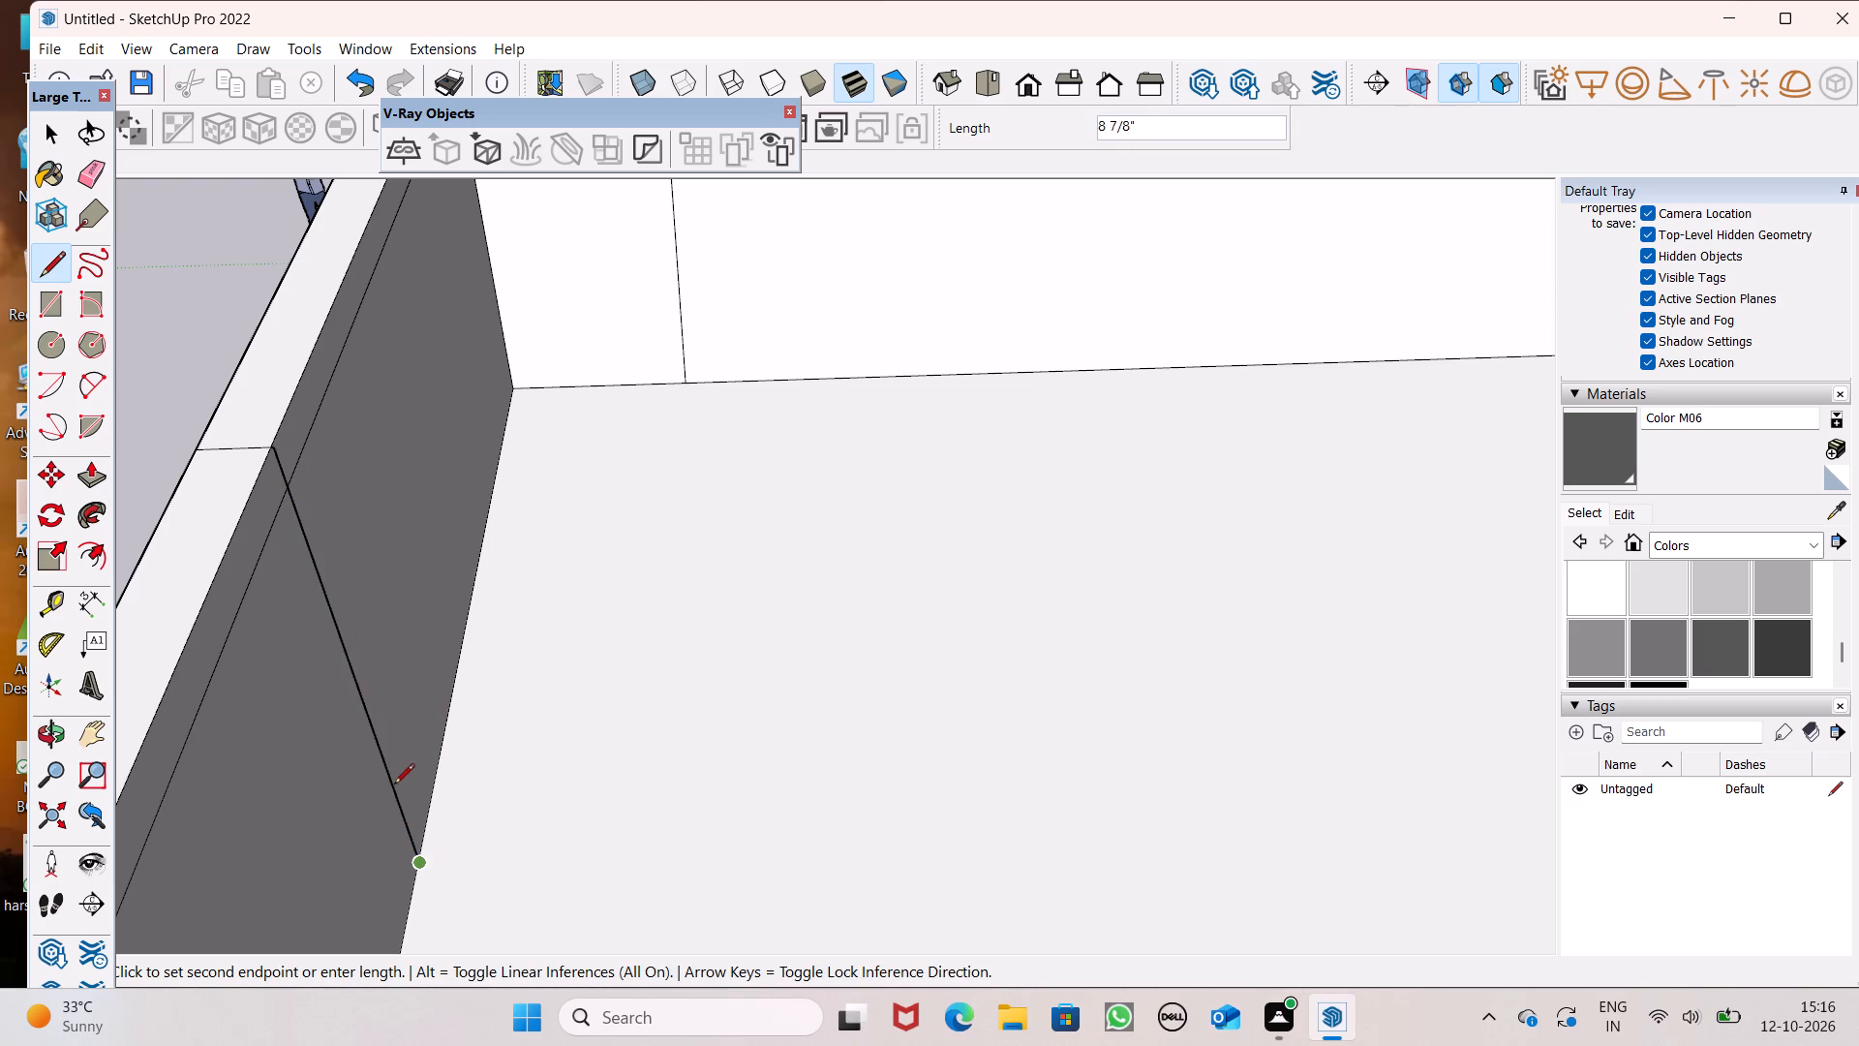
middle_drag(405, 807, 126, 721)
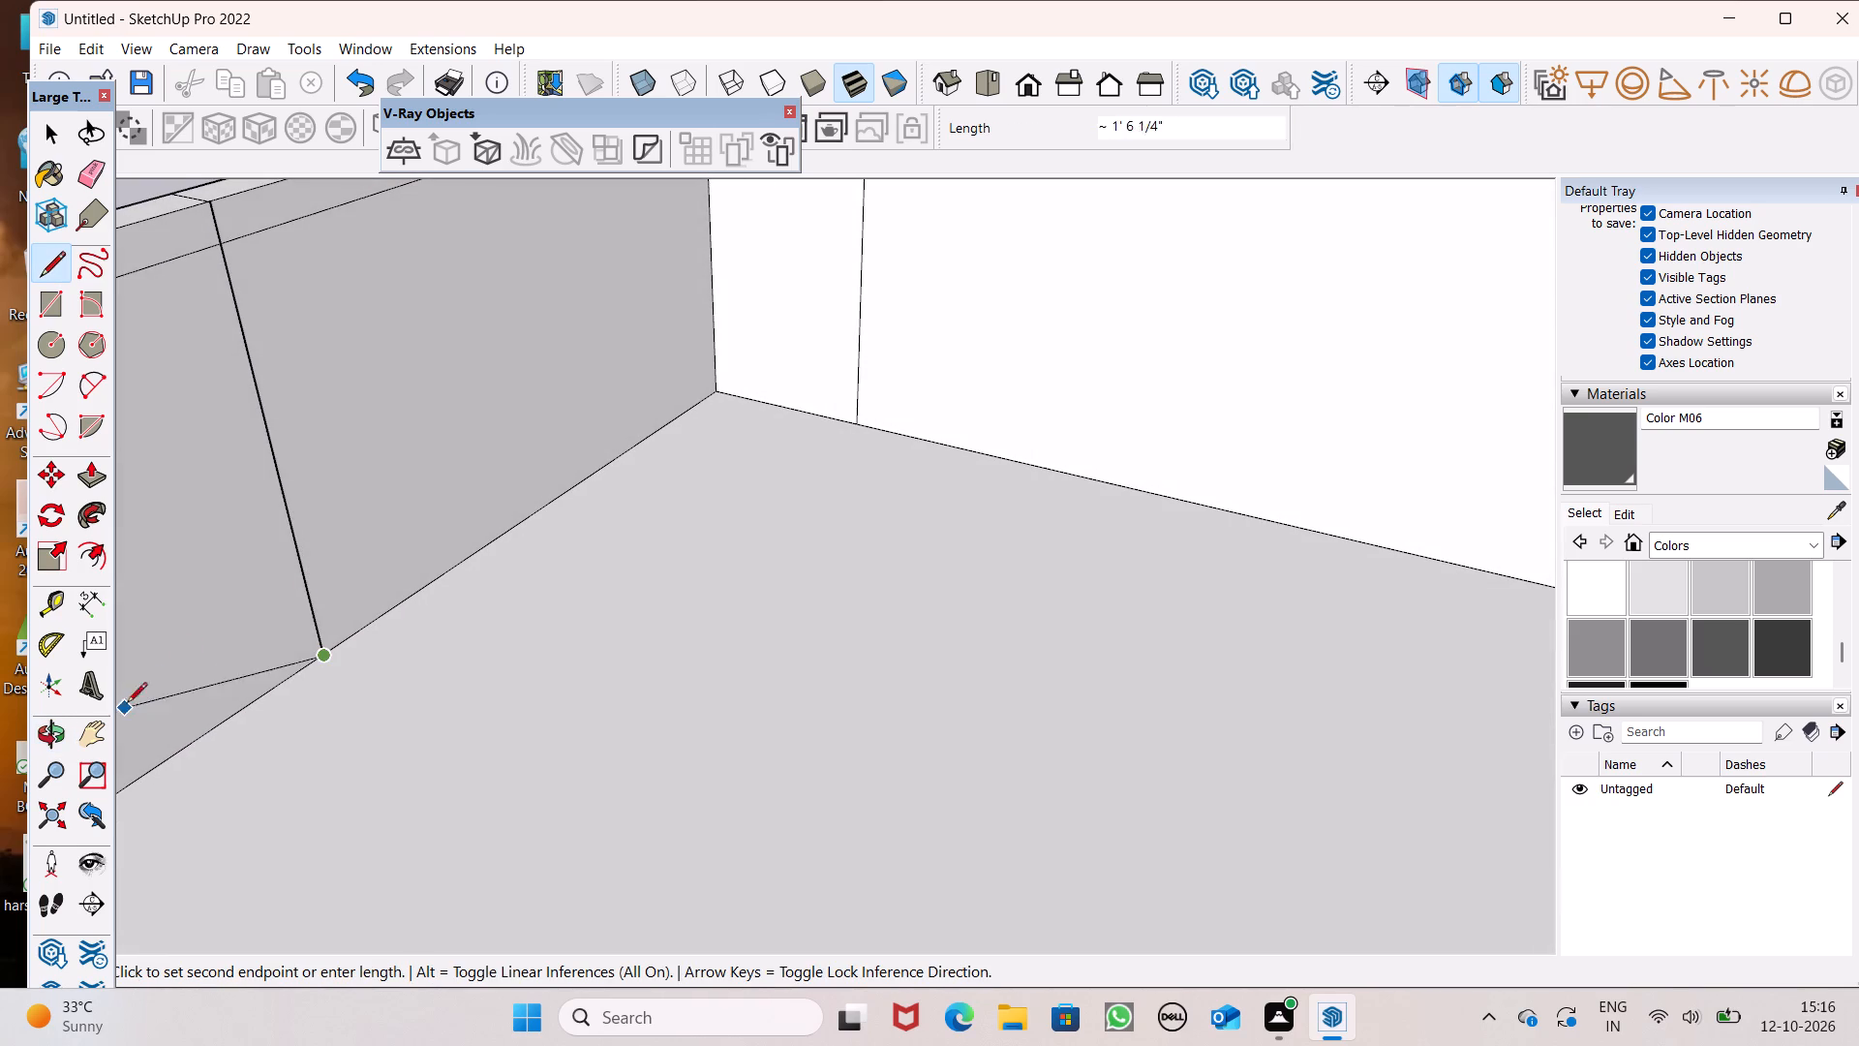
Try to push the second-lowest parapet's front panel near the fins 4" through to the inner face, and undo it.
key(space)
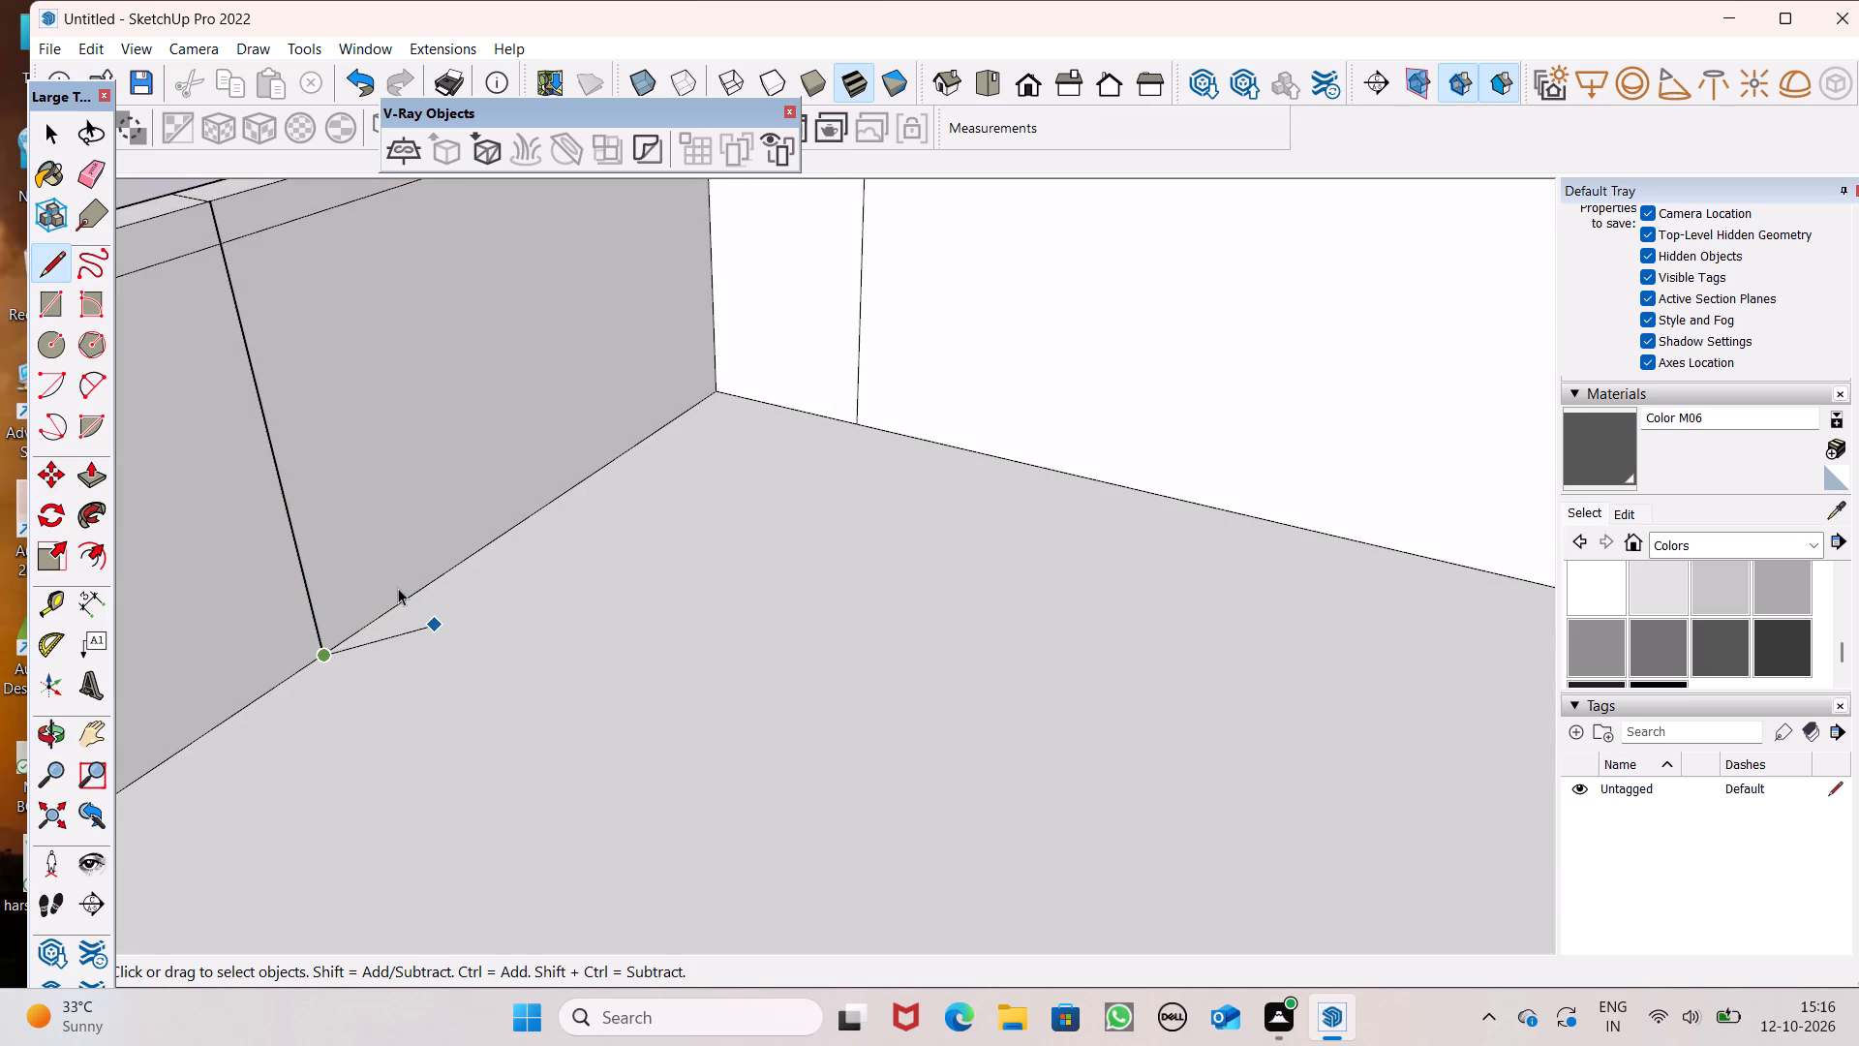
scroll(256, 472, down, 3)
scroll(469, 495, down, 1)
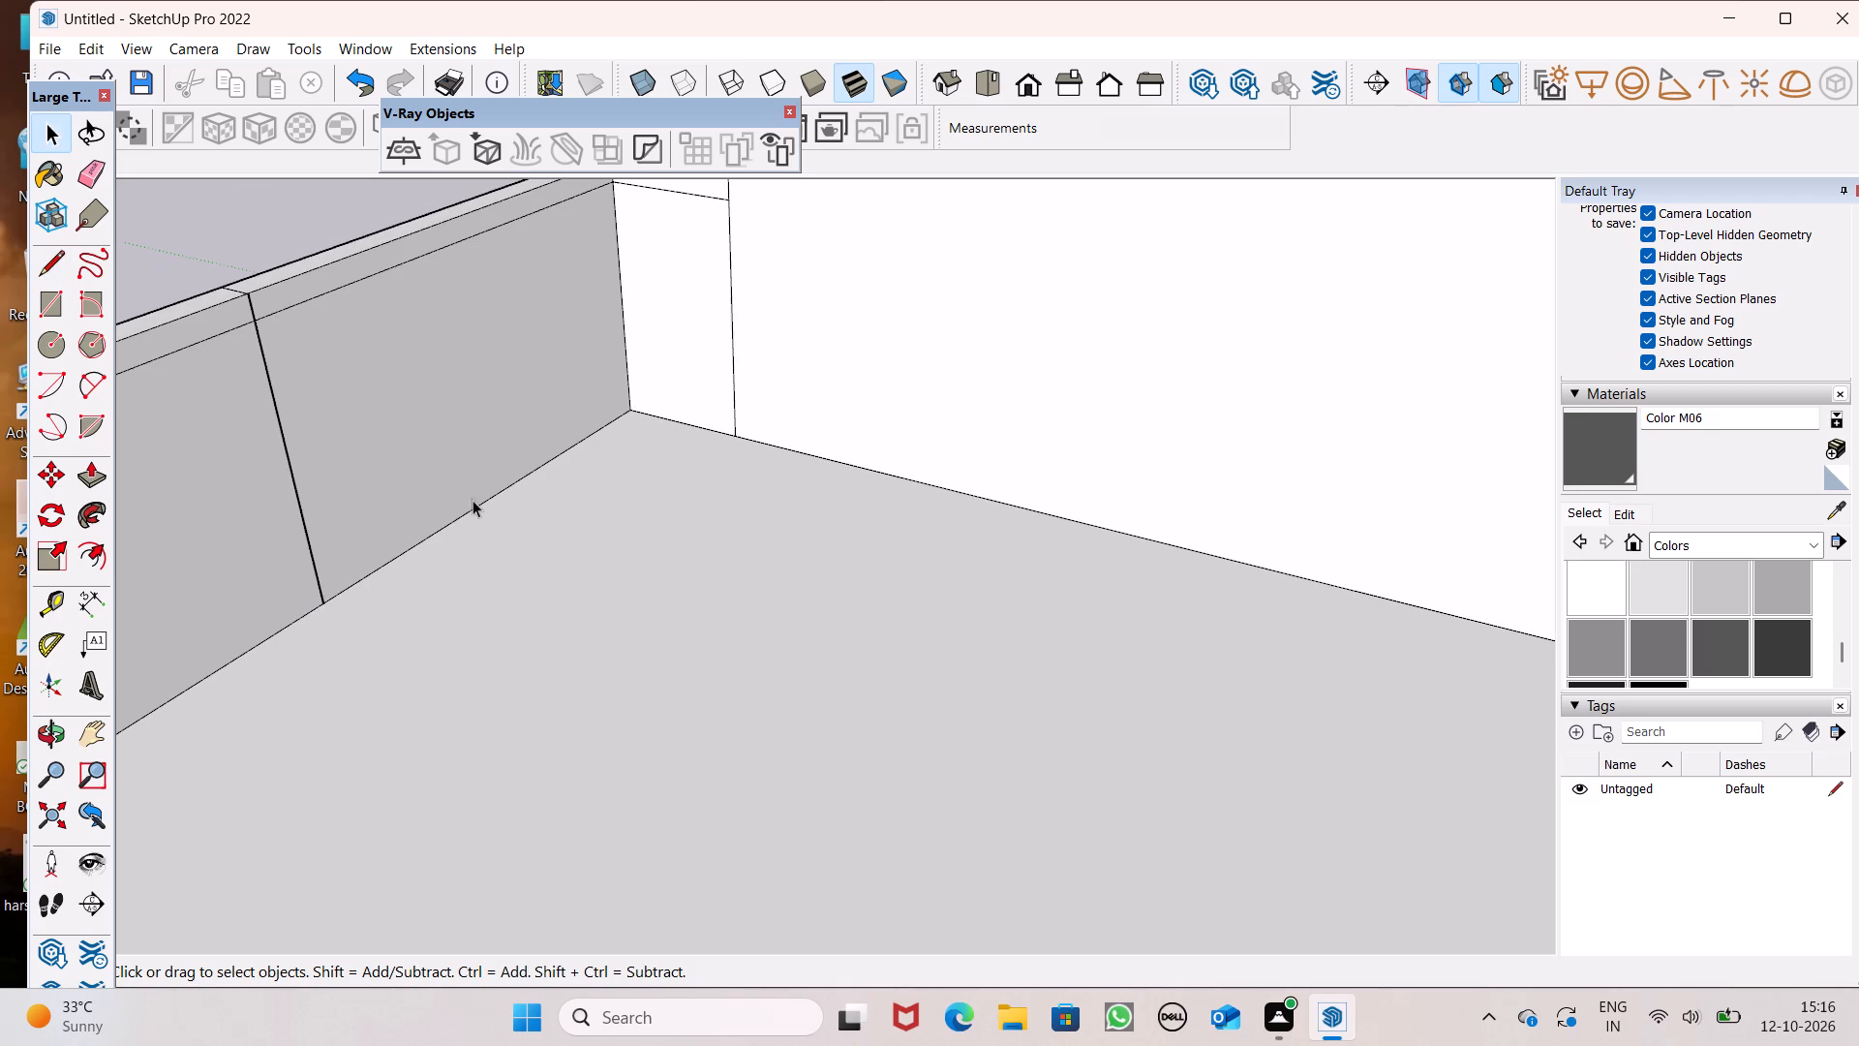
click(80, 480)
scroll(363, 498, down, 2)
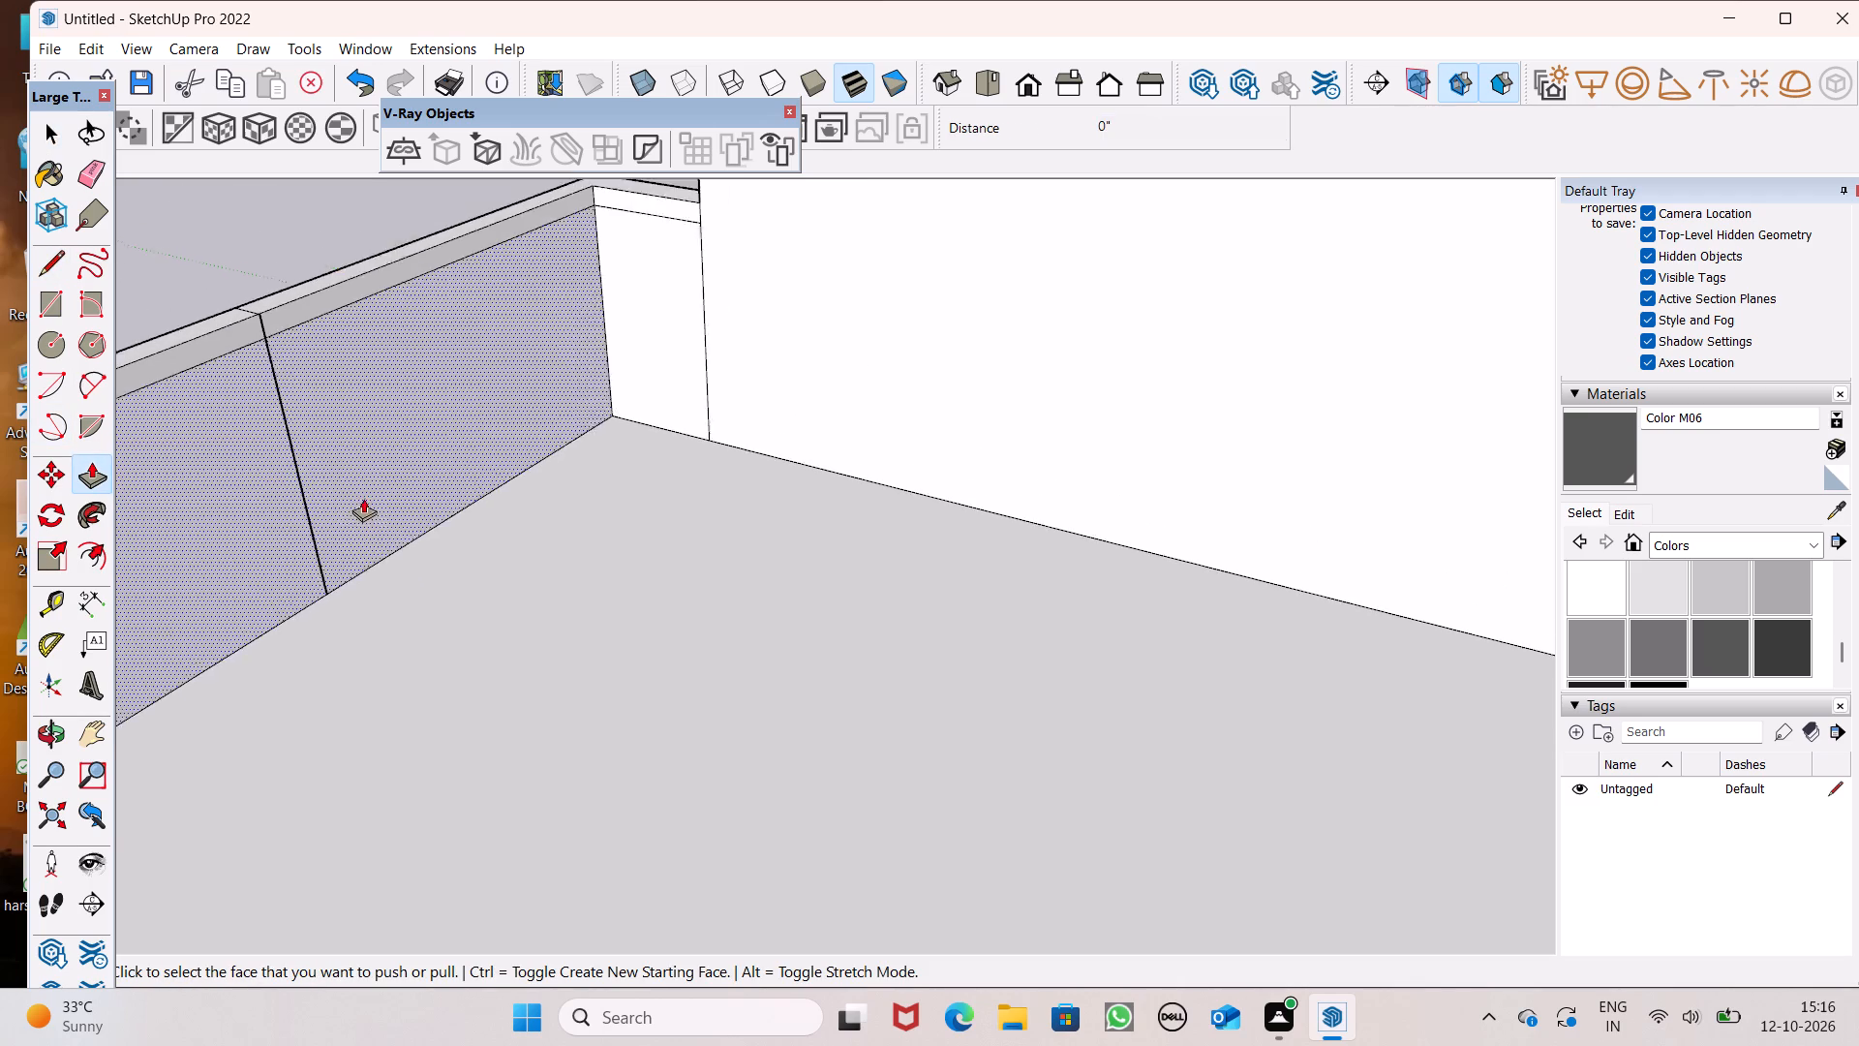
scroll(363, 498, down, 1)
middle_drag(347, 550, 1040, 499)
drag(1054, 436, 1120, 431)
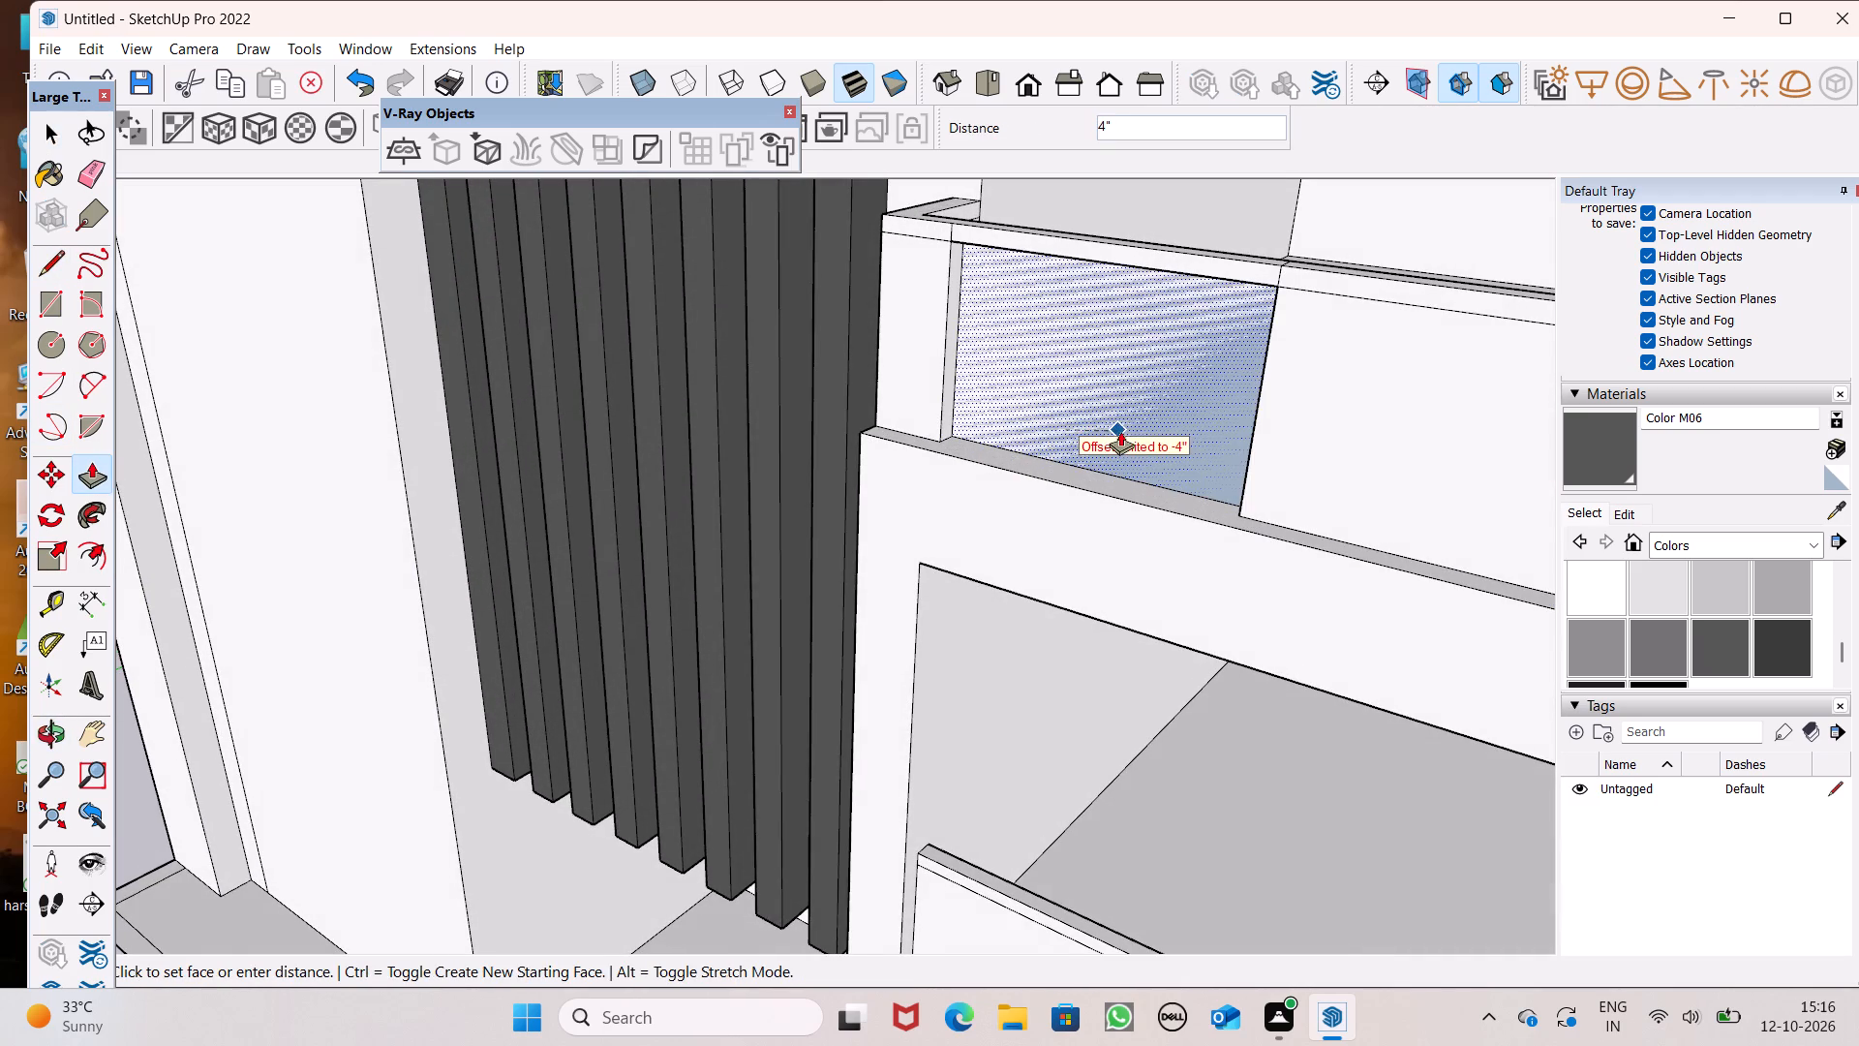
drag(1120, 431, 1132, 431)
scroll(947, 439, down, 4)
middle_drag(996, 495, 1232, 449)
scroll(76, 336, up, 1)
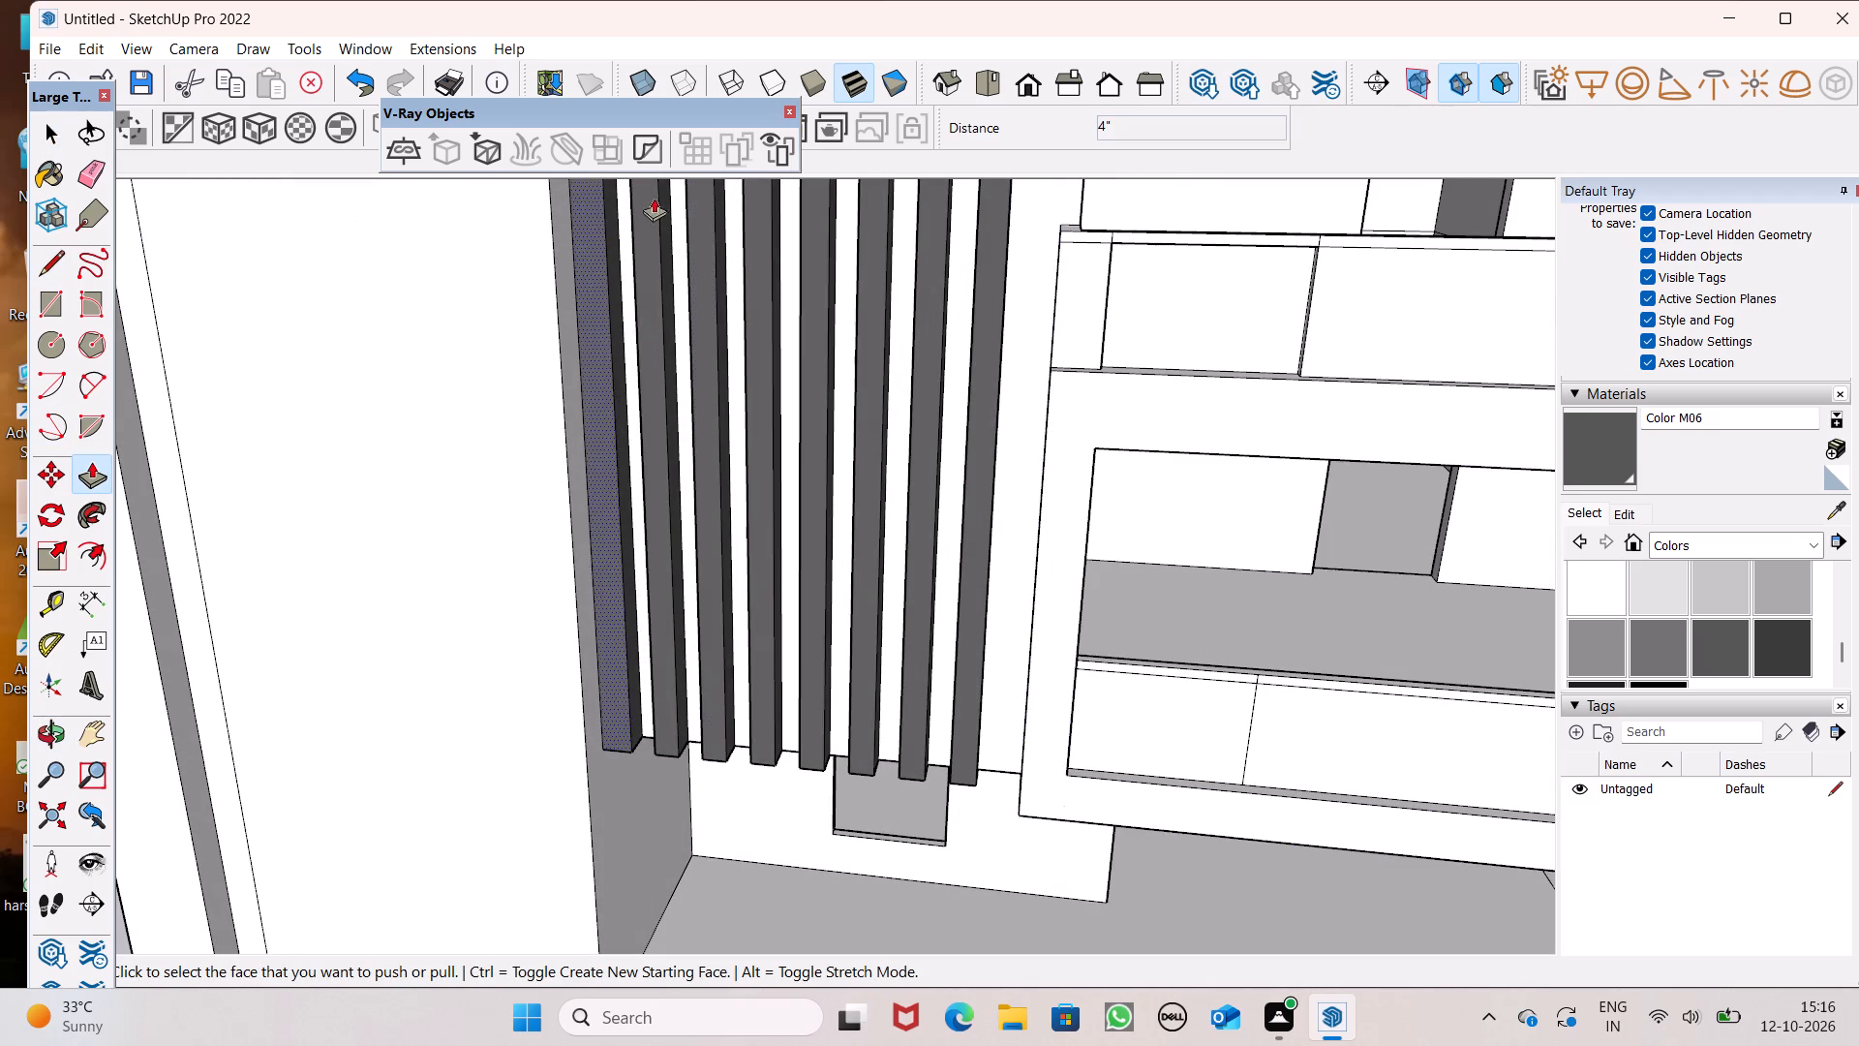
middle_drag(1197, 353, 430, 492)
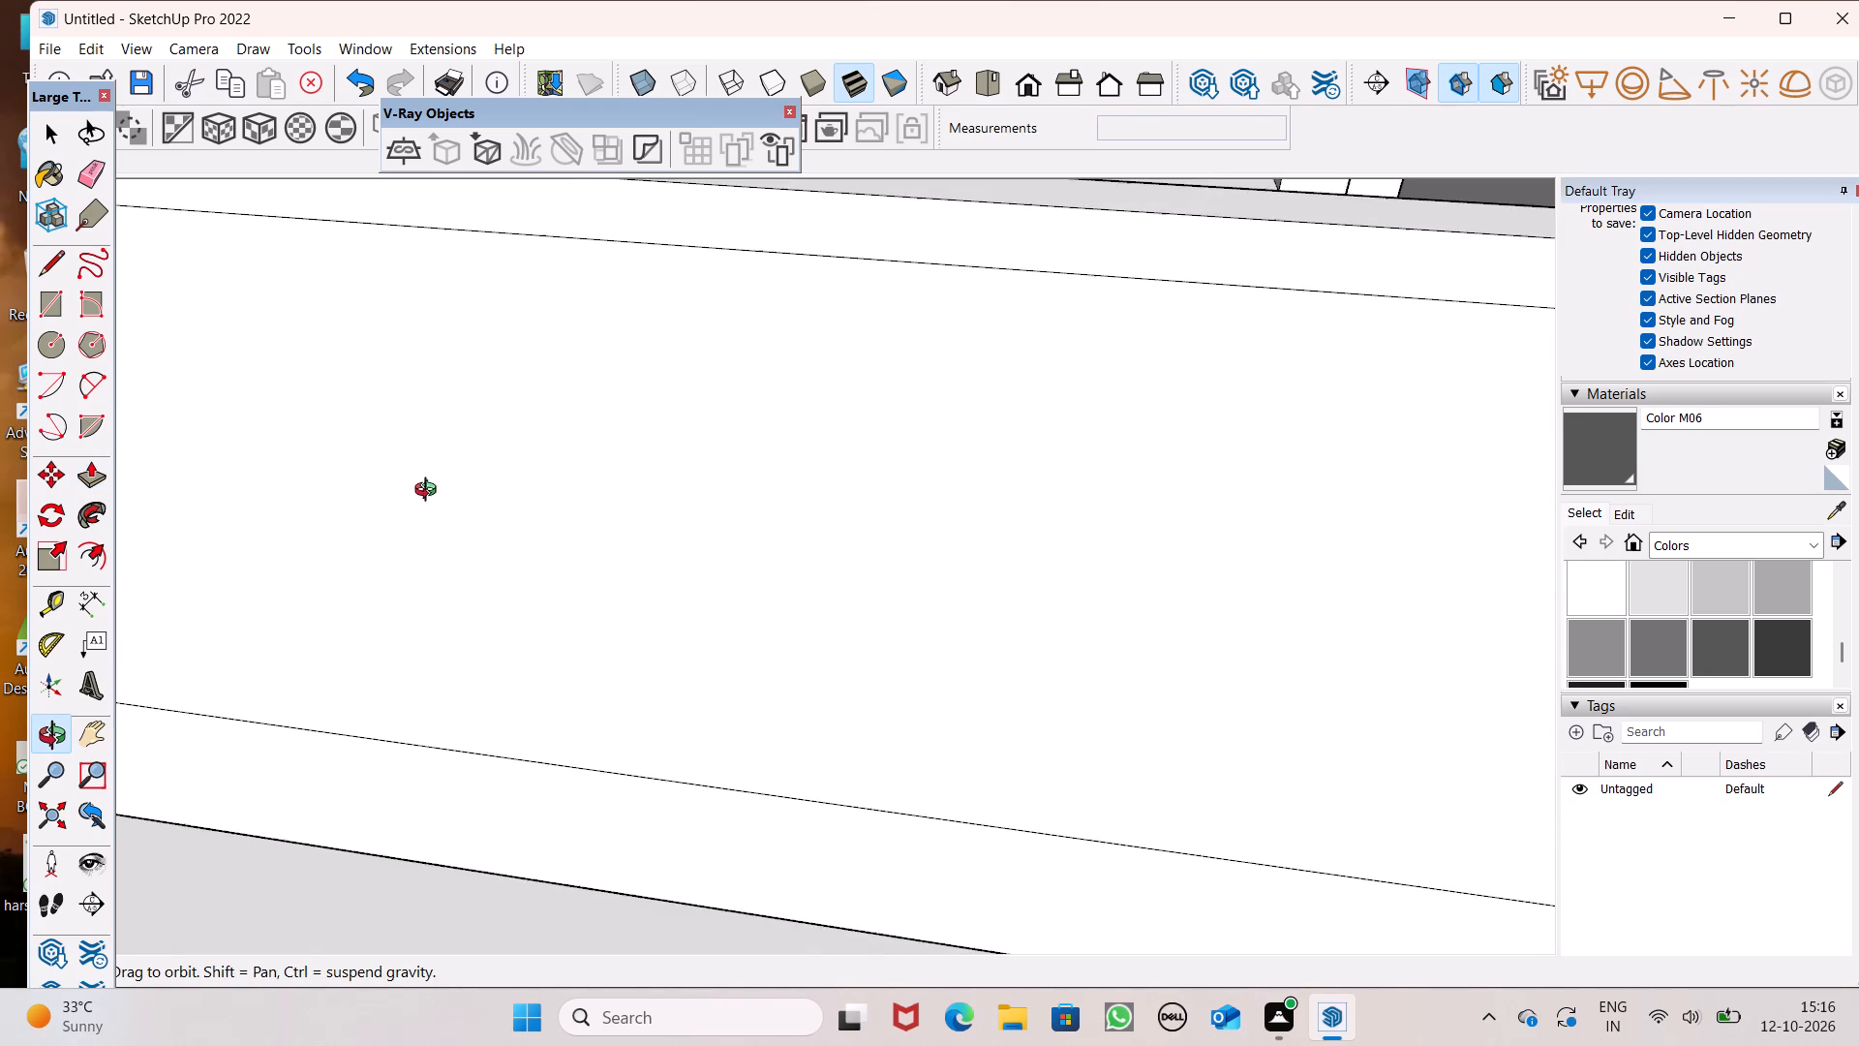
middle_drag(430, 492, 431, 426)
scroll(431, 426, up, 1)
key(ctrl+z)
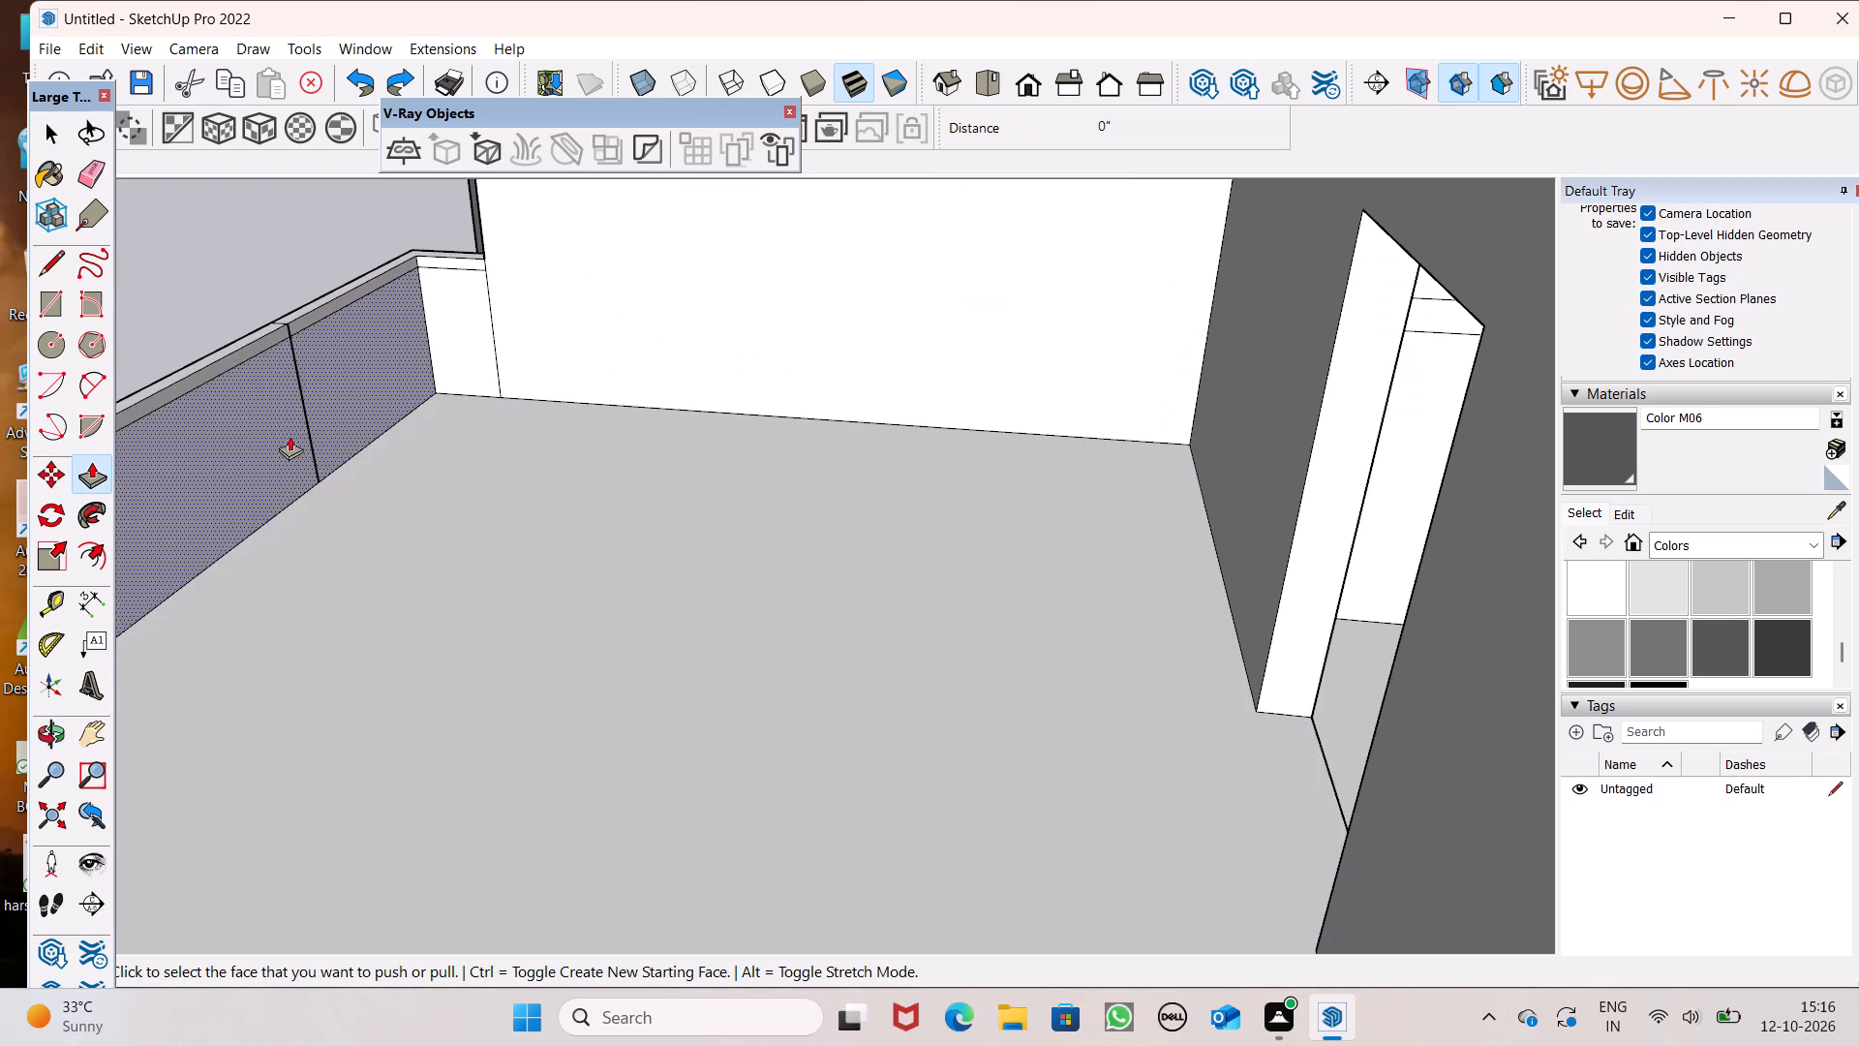
Undo the vertical line on the second-lowest parapet's inner face.
scroll(290, 436, up, 10)
middle_drag(325, 420, 35, 436)
scroll(290, 400, up, 6)
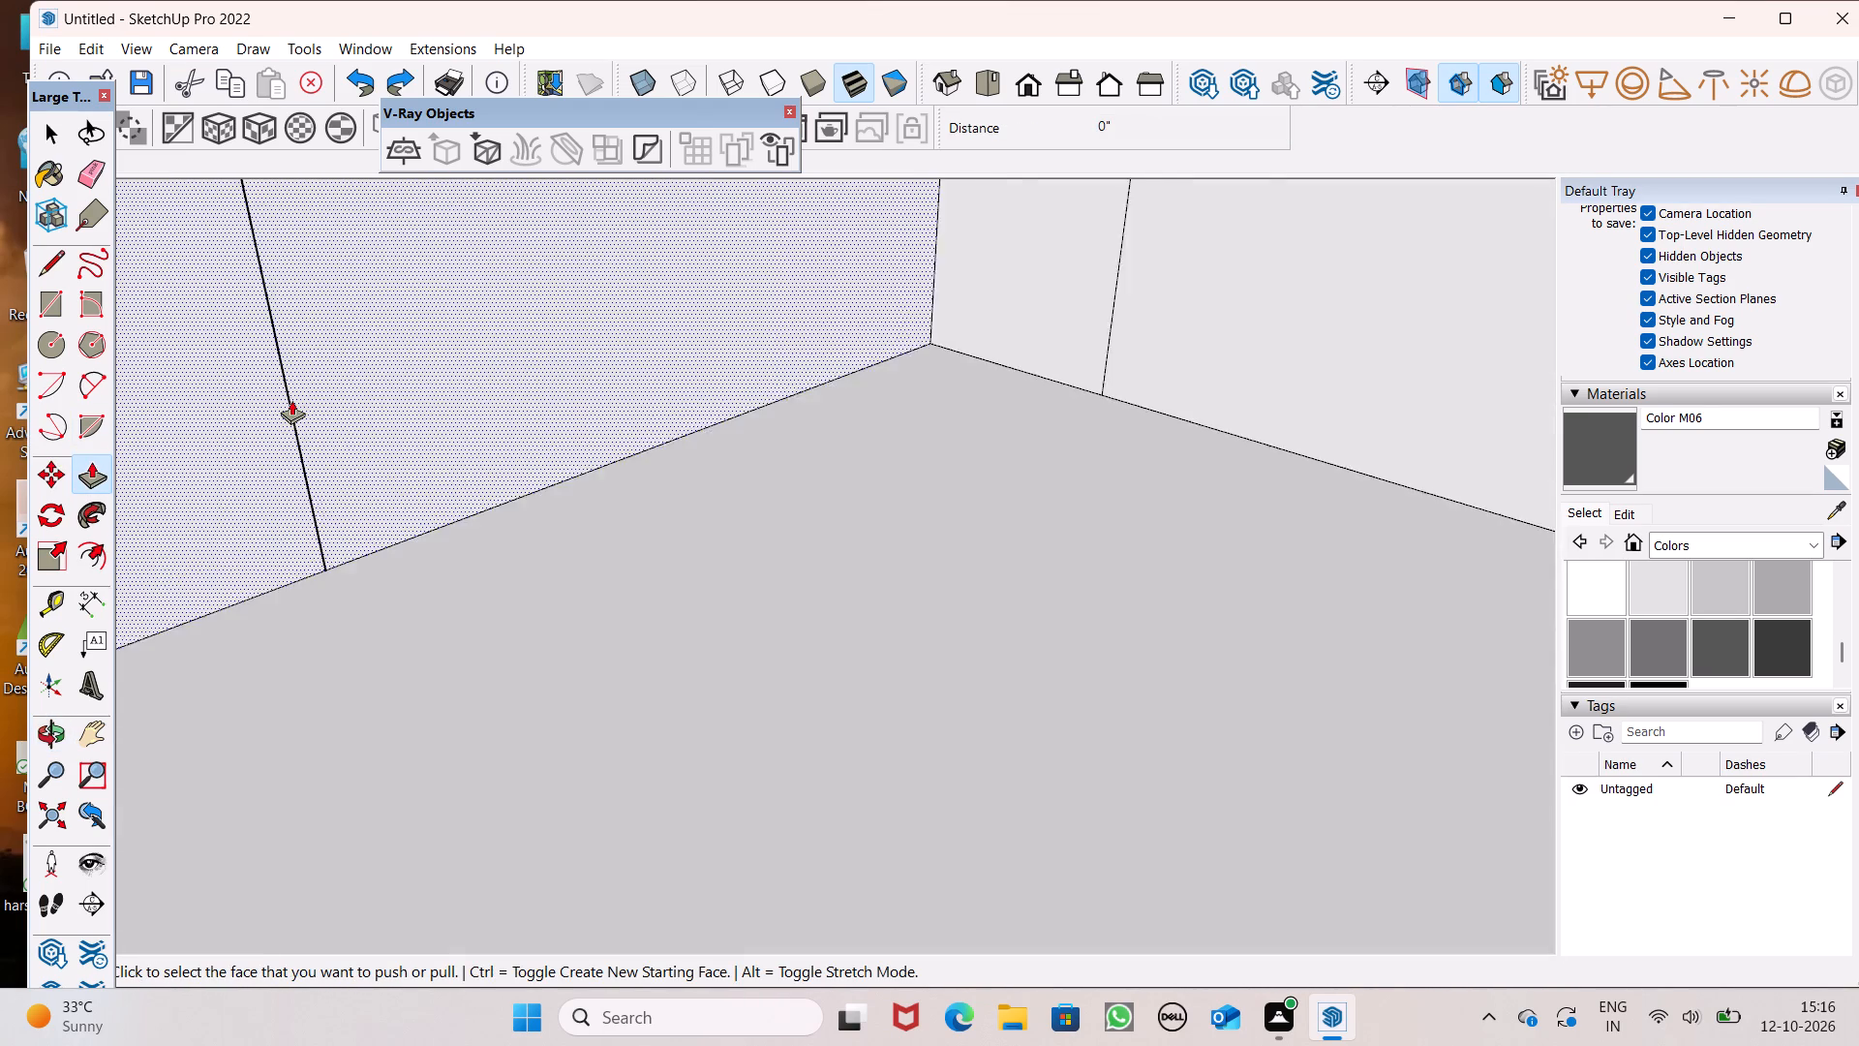
scroll(291, 400, up, 3)
scroll(365, 507, up, 9)
scroll(303, 641, up, 9)
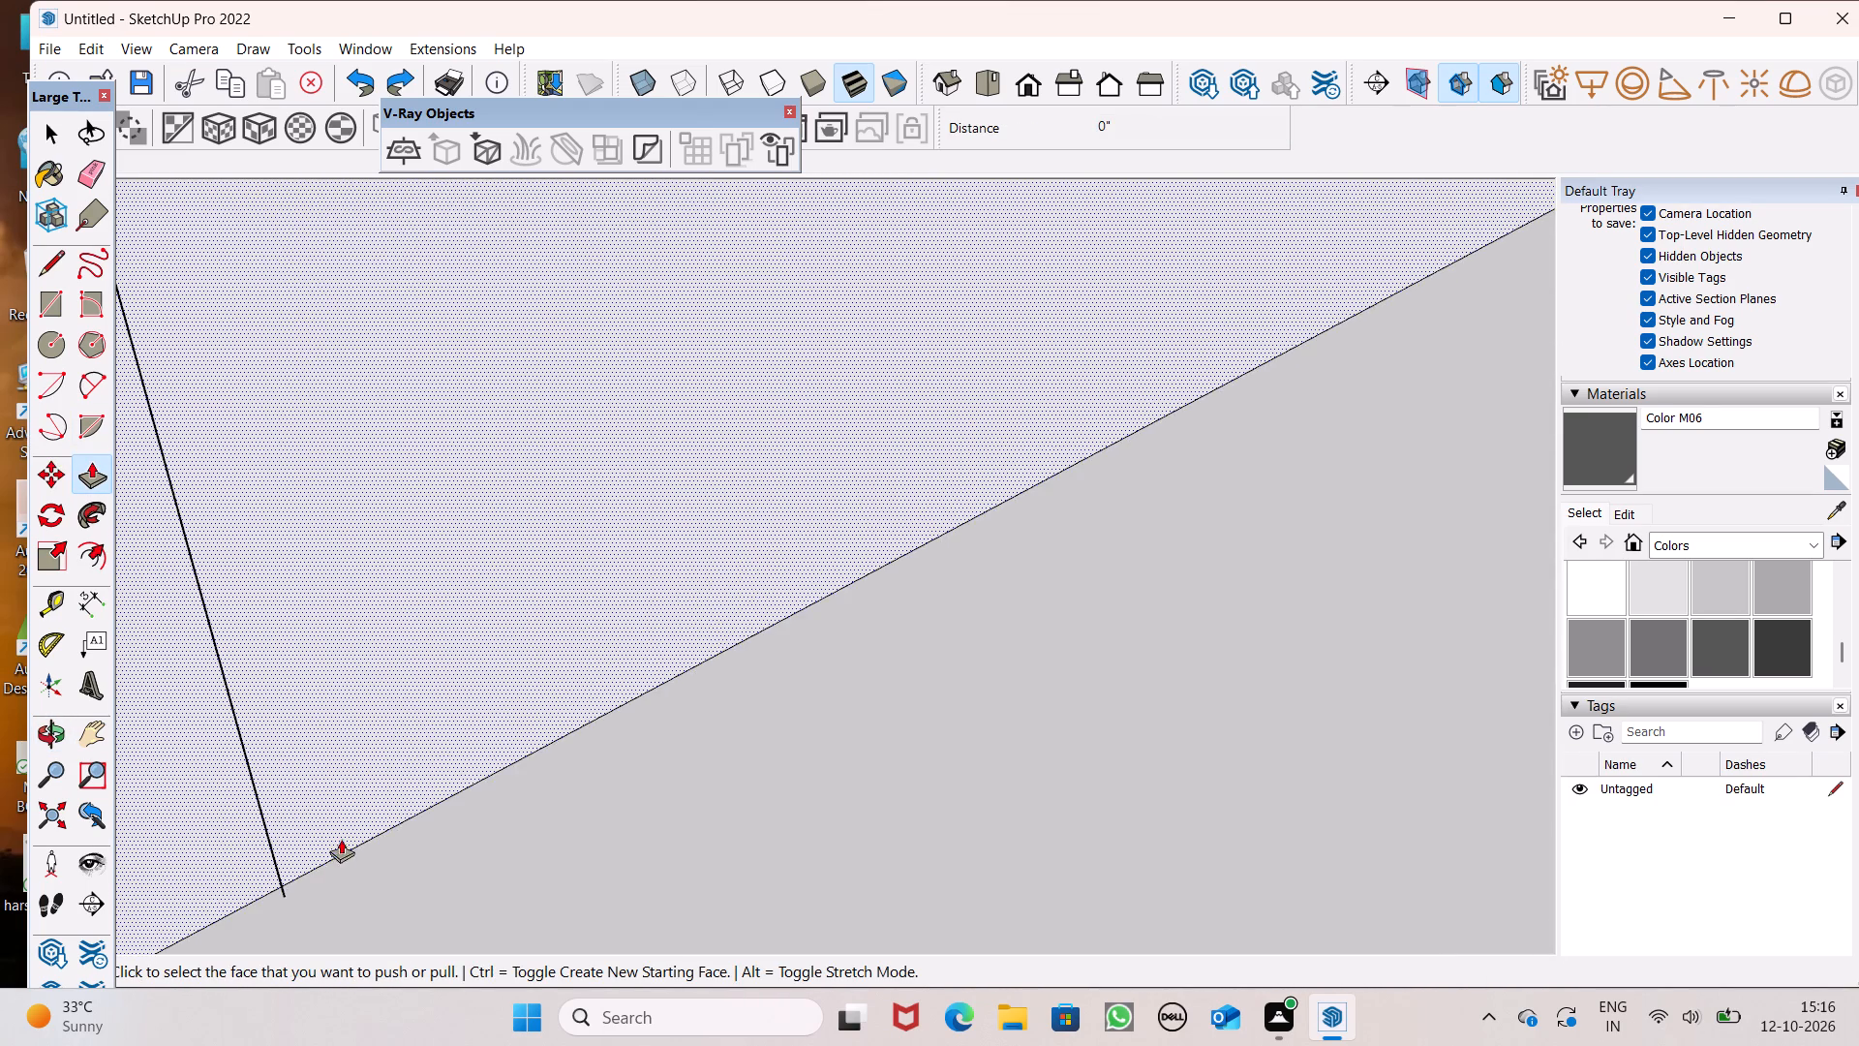
middle_drag(308, 937, 647, 772)
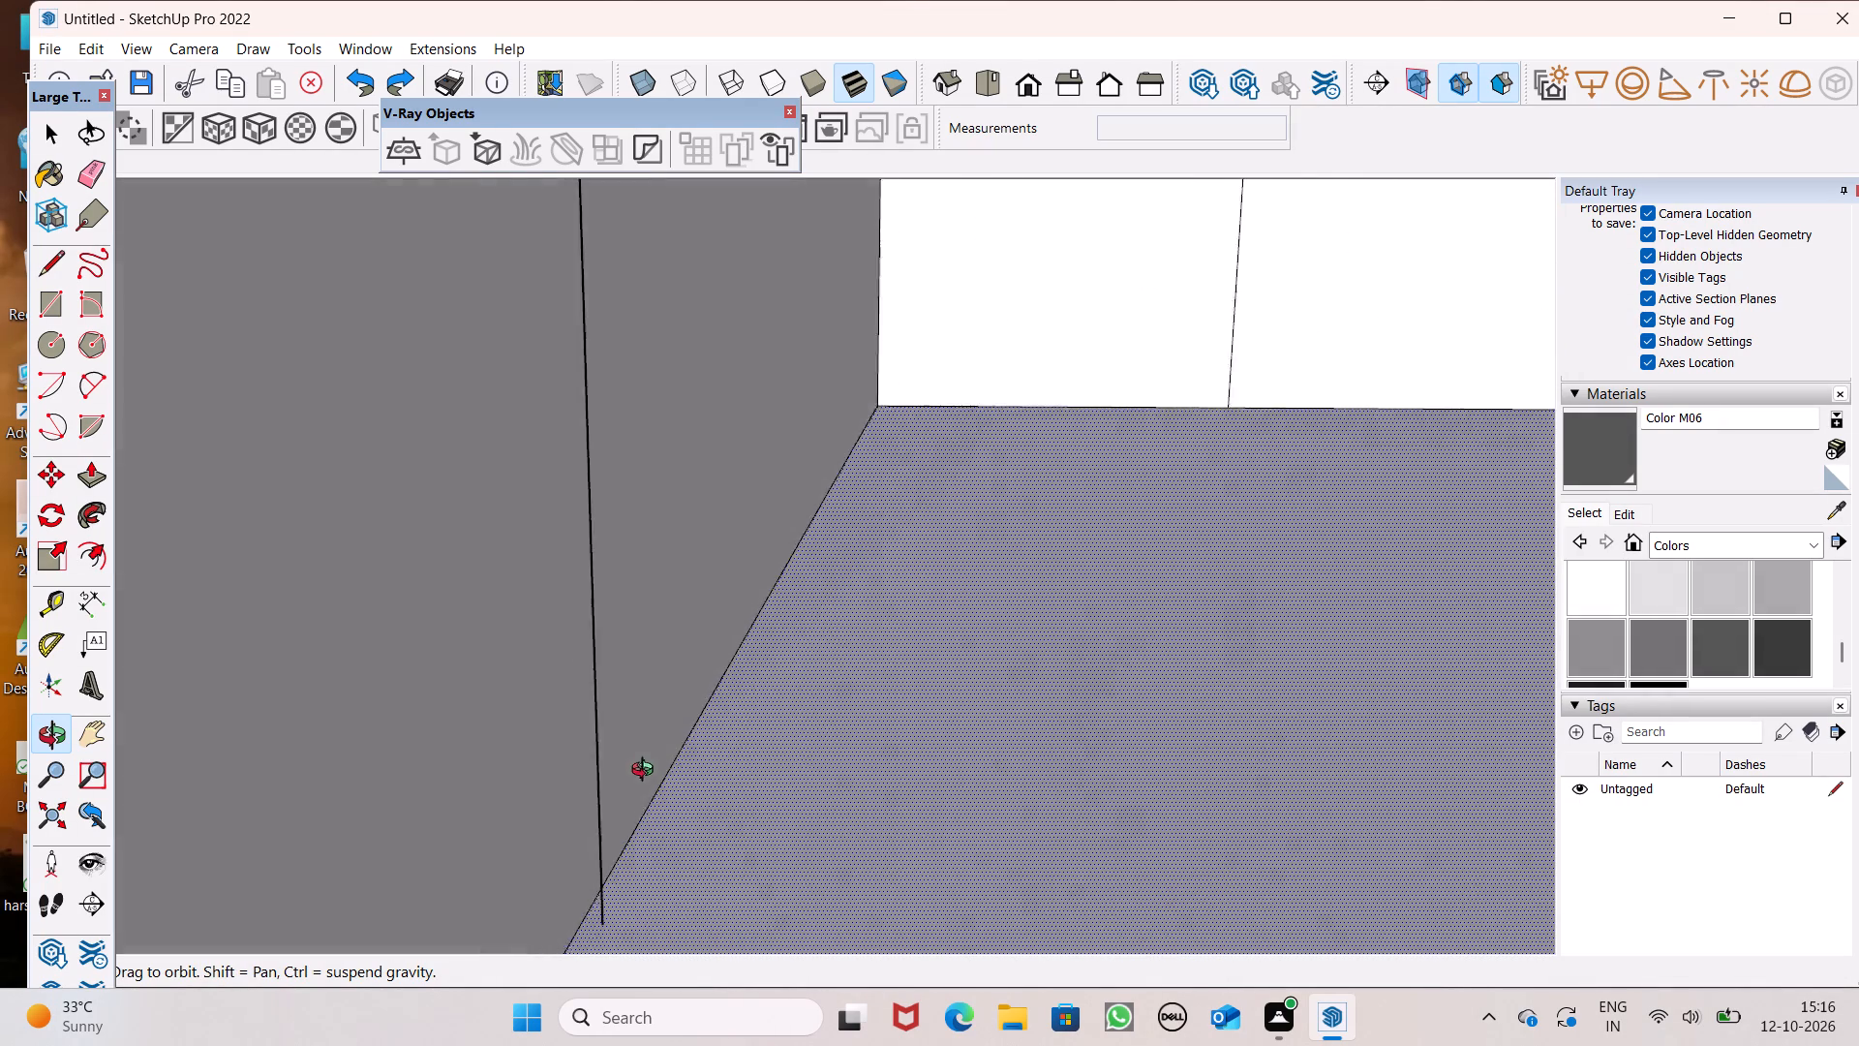
middle_drag(647, 772, 711, 738)
key(ctrl+z)
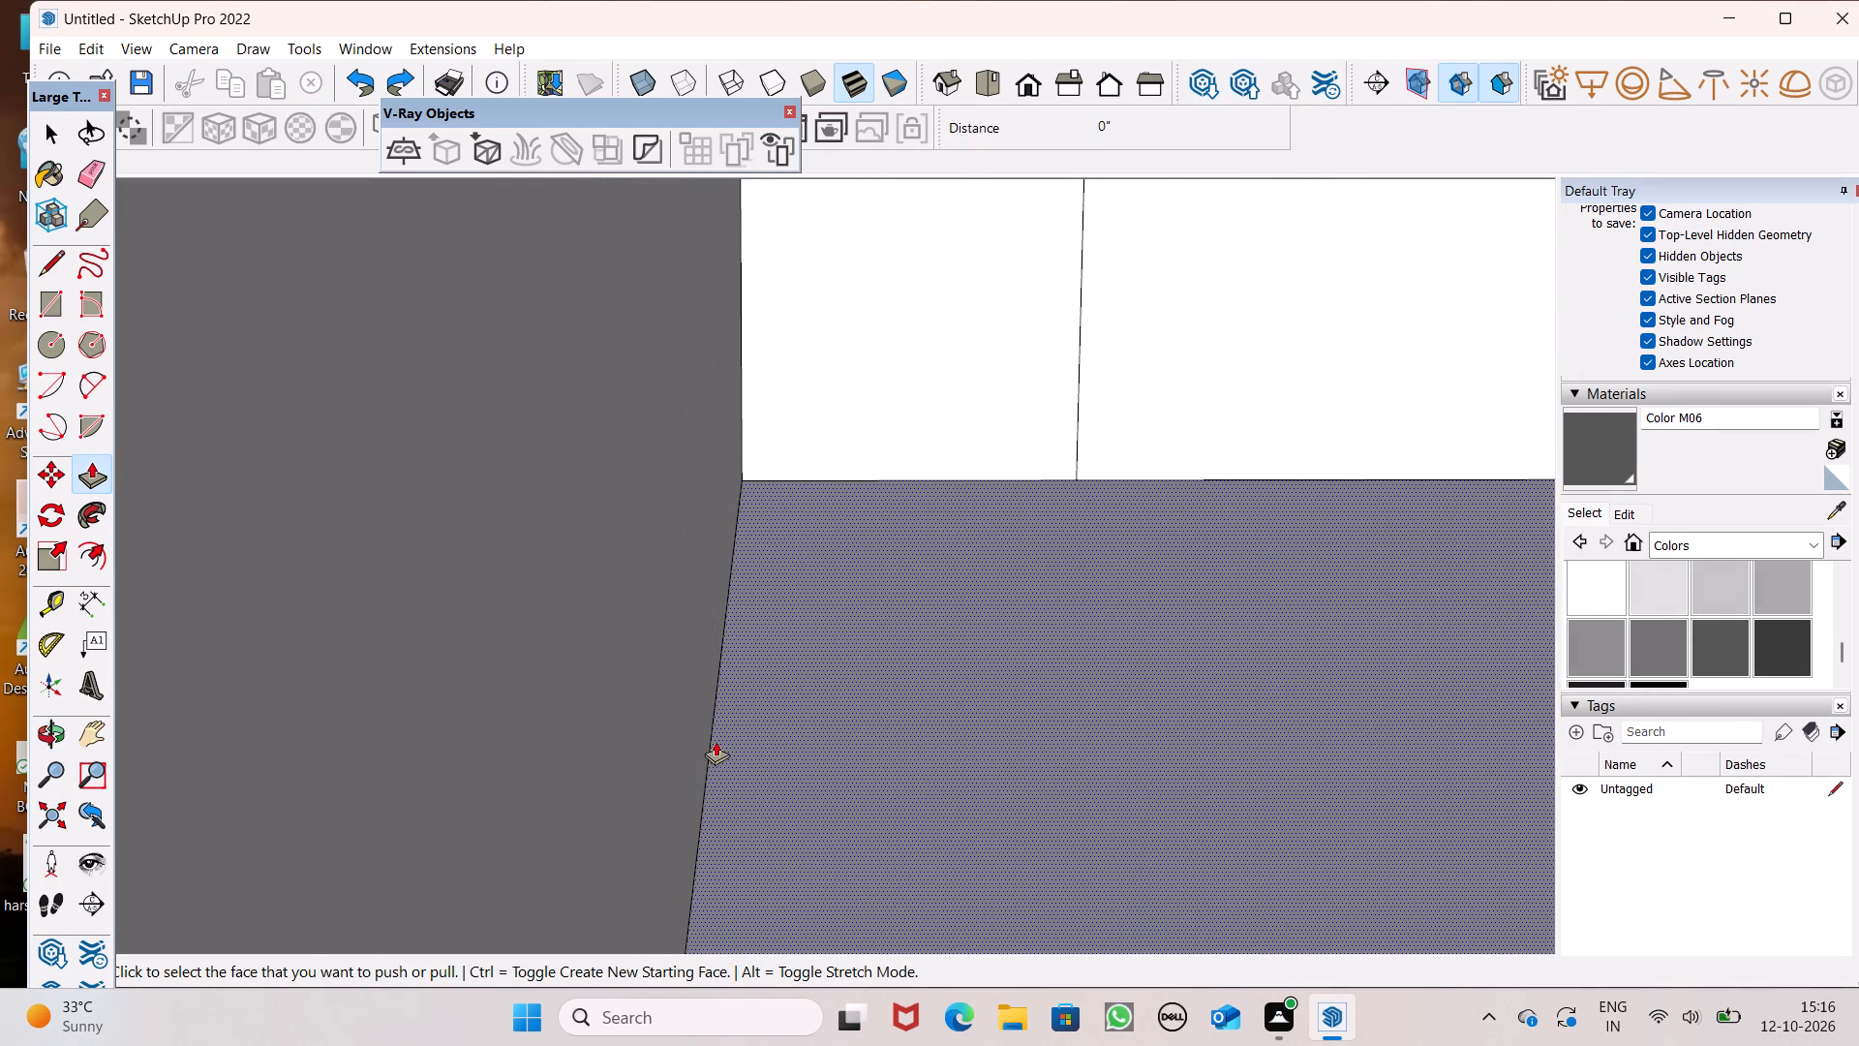
scroll(785, 721, down, 5)
middle_drag(794, 755, 652, 813)
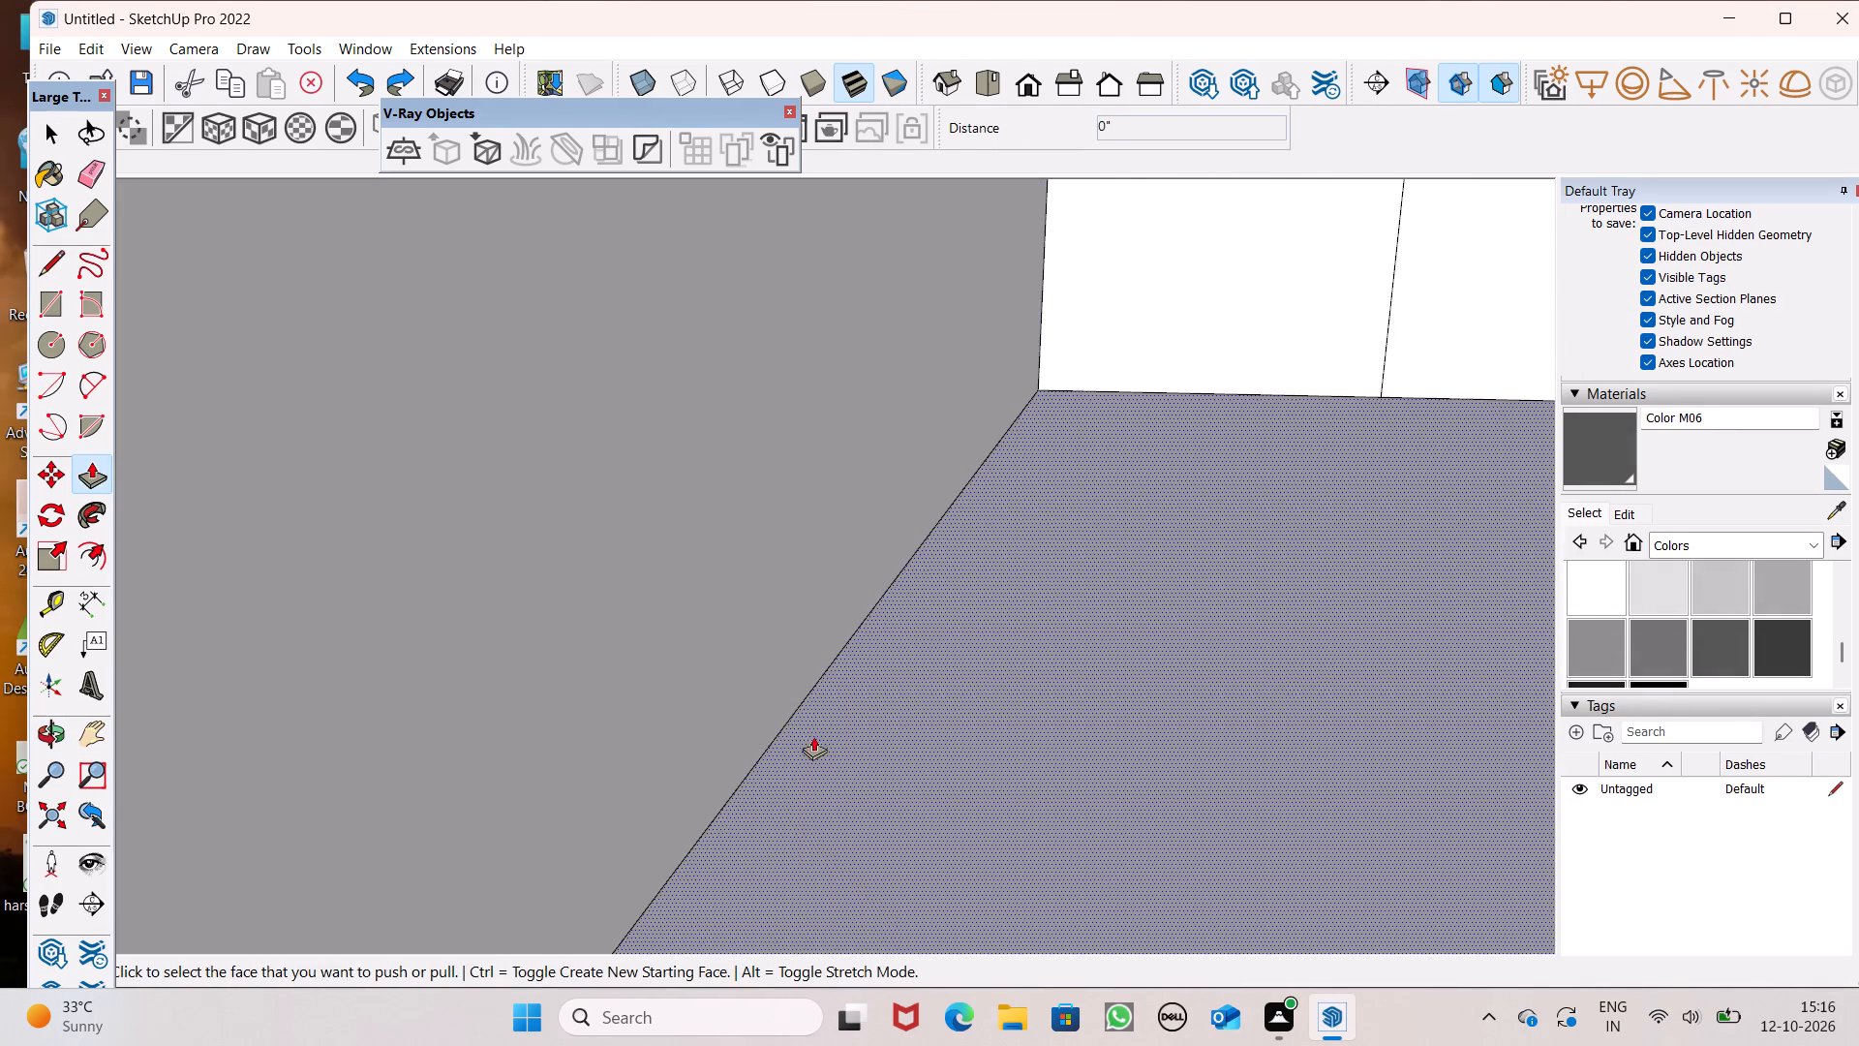
key(space)
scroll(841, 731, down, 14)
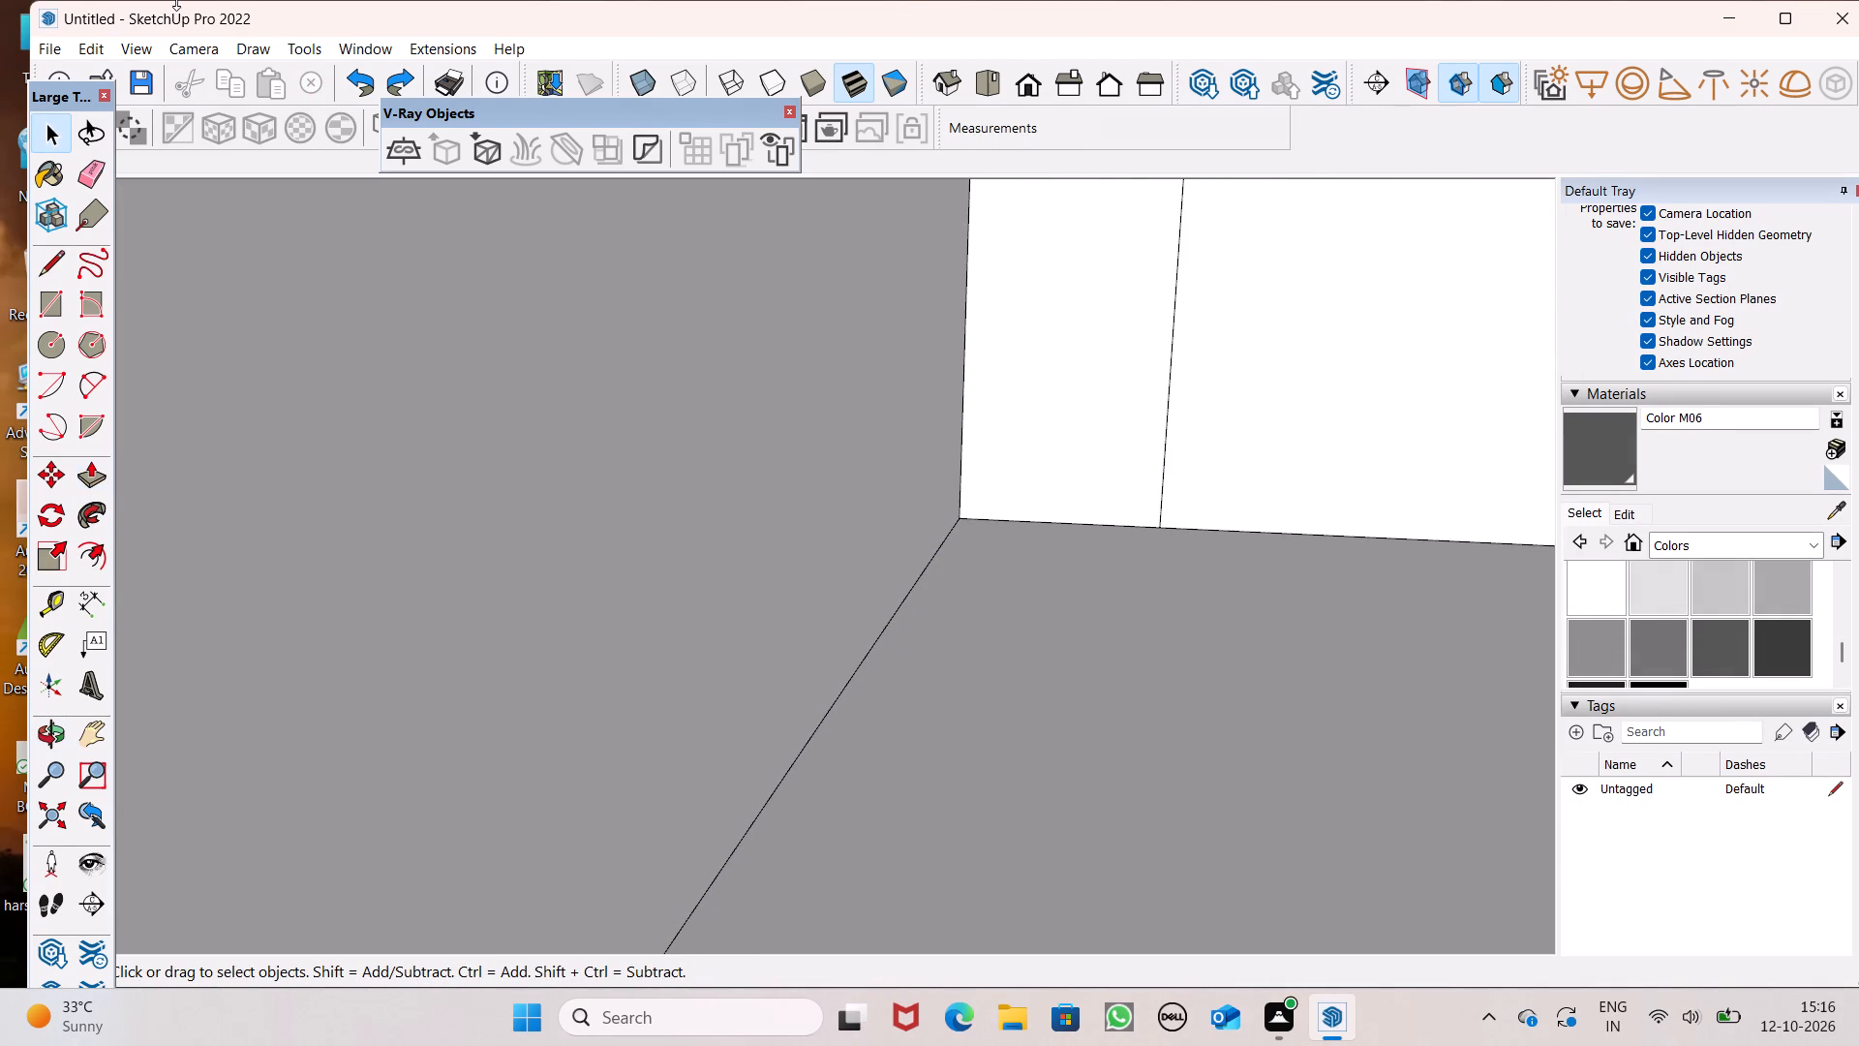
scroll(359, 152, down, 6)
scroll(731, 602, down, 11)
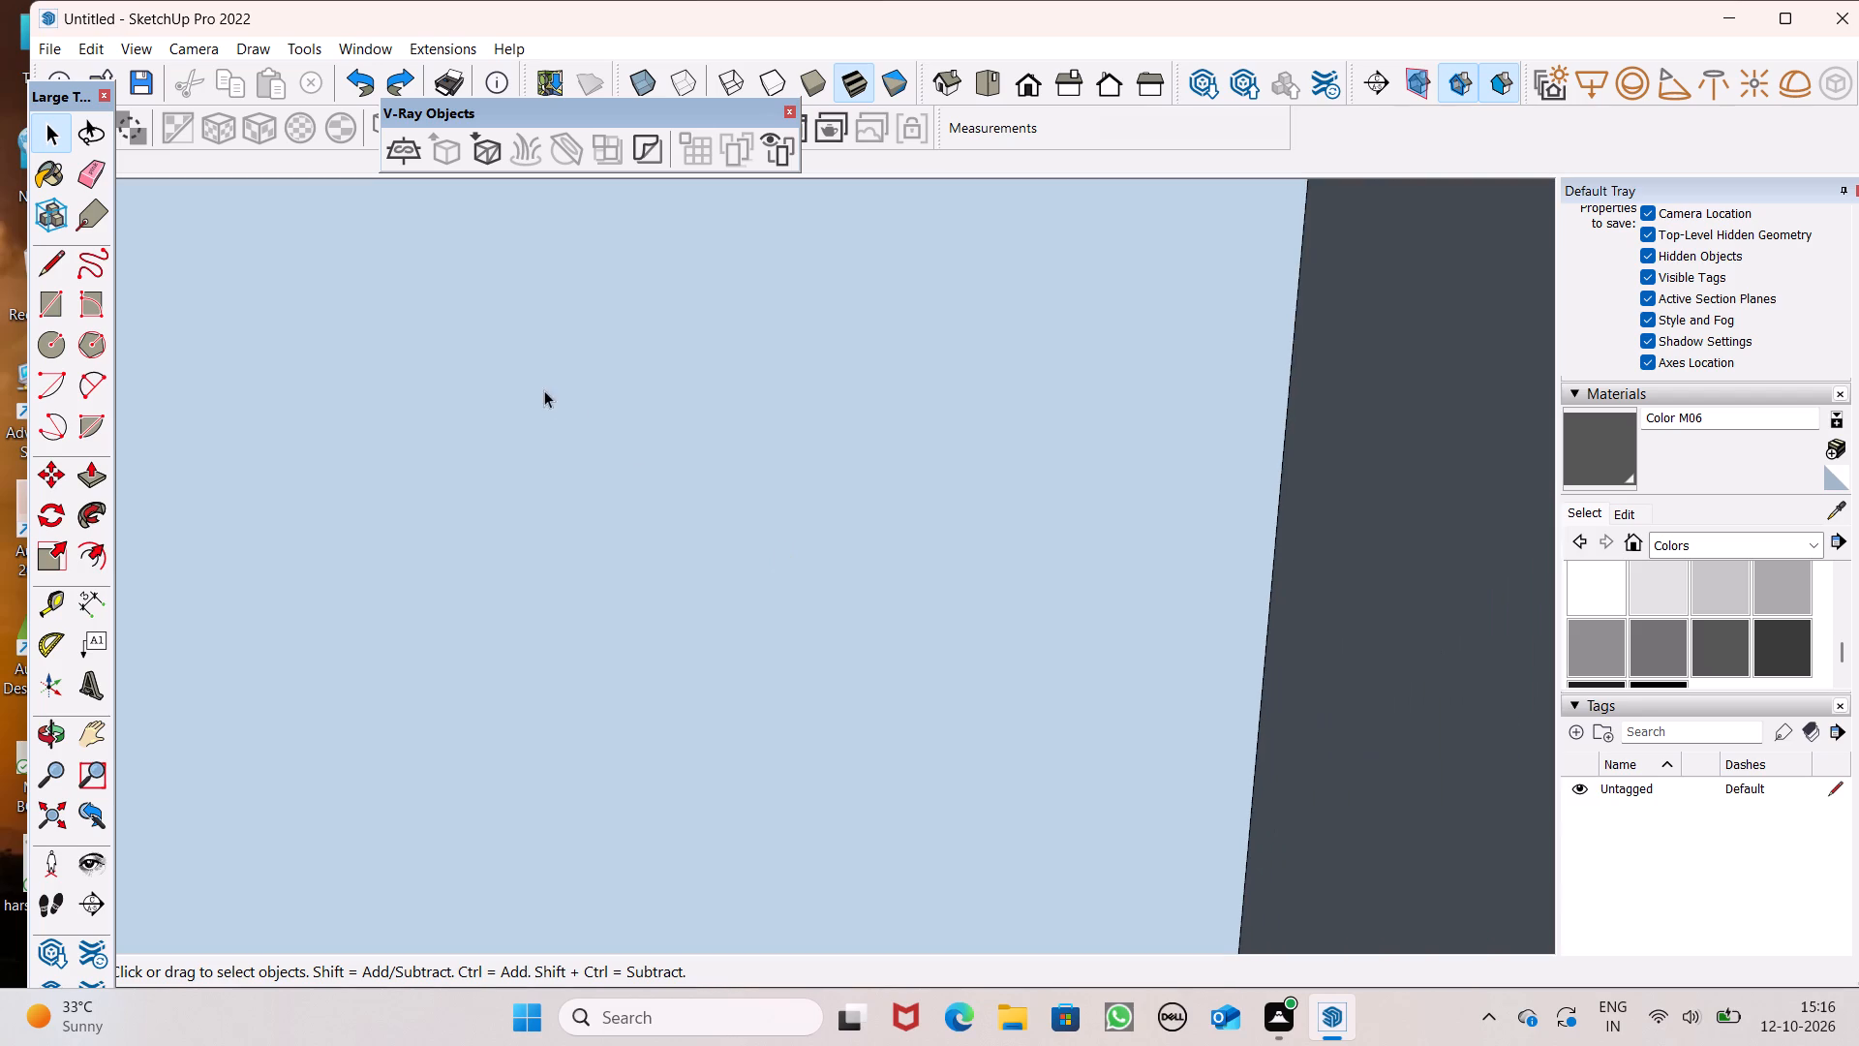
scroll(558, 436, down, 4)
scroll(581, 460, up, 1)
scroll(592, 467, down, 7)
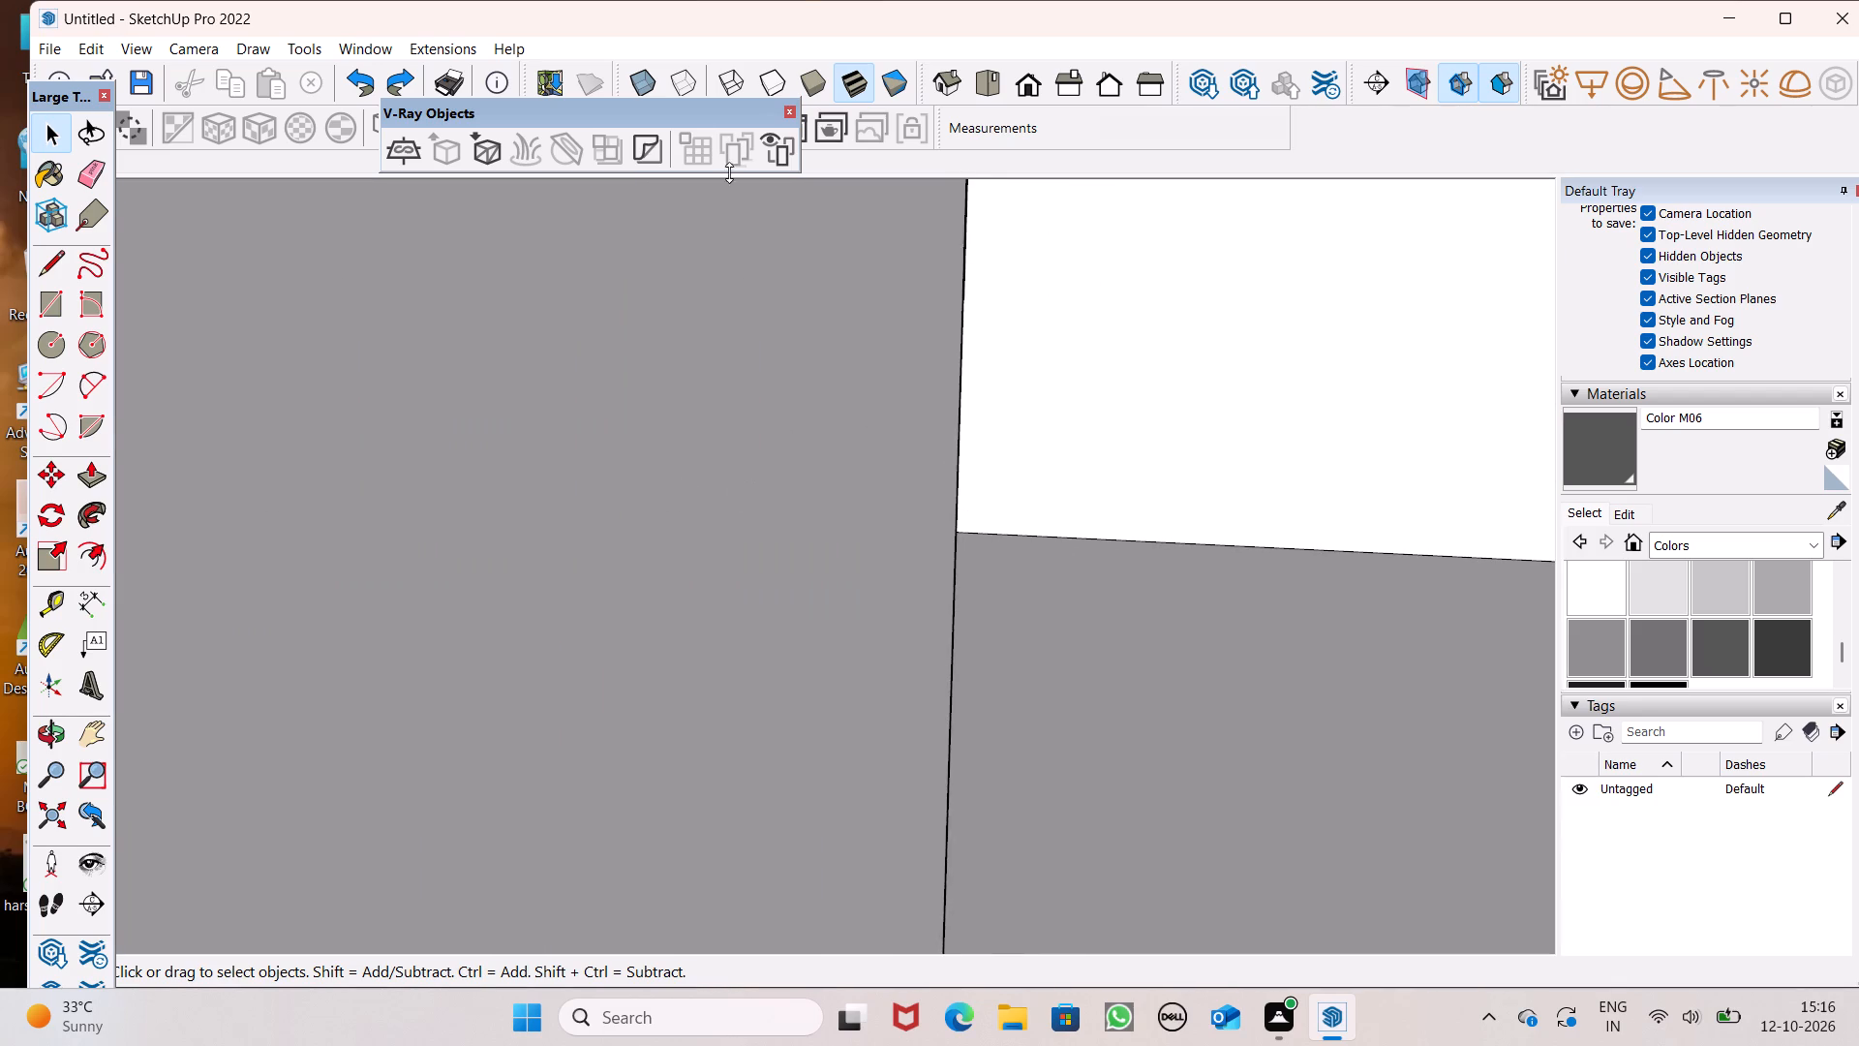
Draw a vertical line about 3' 3" down the second-lowest parapet's inner face, from the cap's split line to the floor edge.
click(1021, 85)
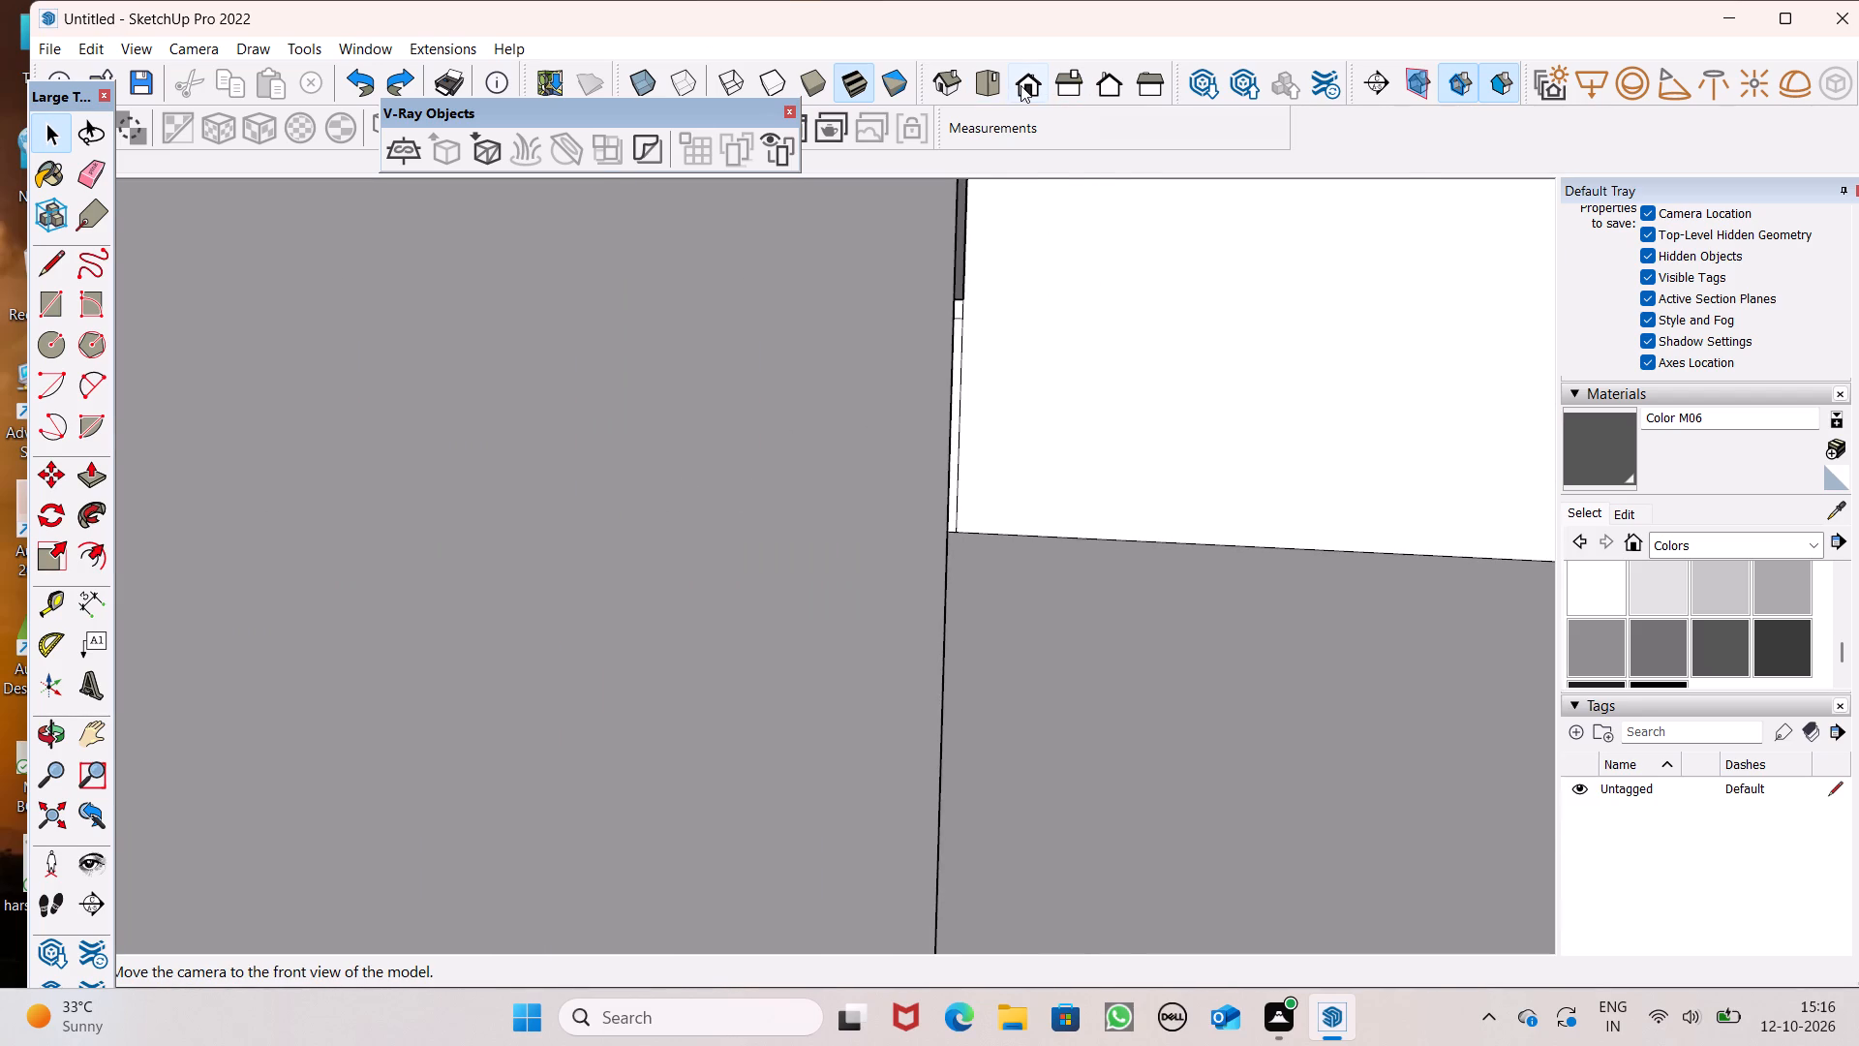
scroll(95, 203, down, 2)
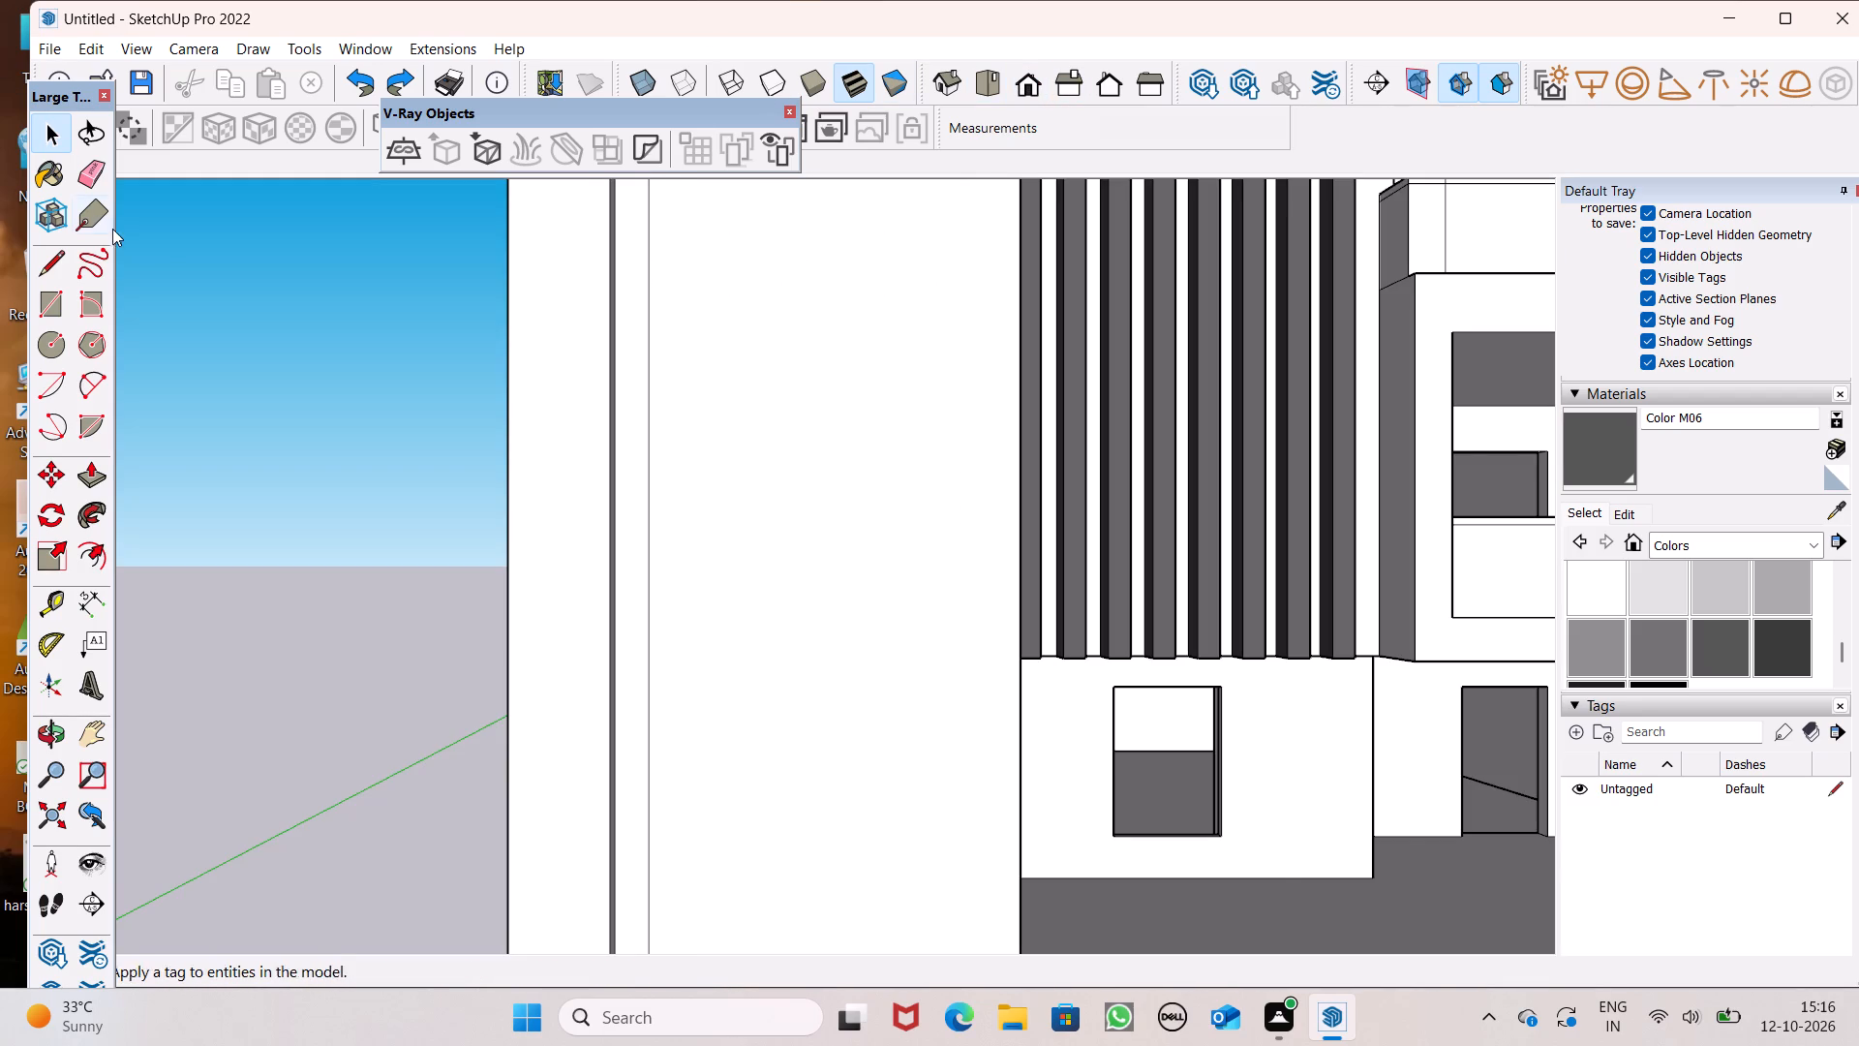
scroll(112, 229, down, 9)
scroll(304, 349, down, 5)
scroll(441, 358, down, 7)
middle_drag(581, 430, 465, 688)
scroll(545, 511, up, 8)
scroll(641, 316, up, 4)
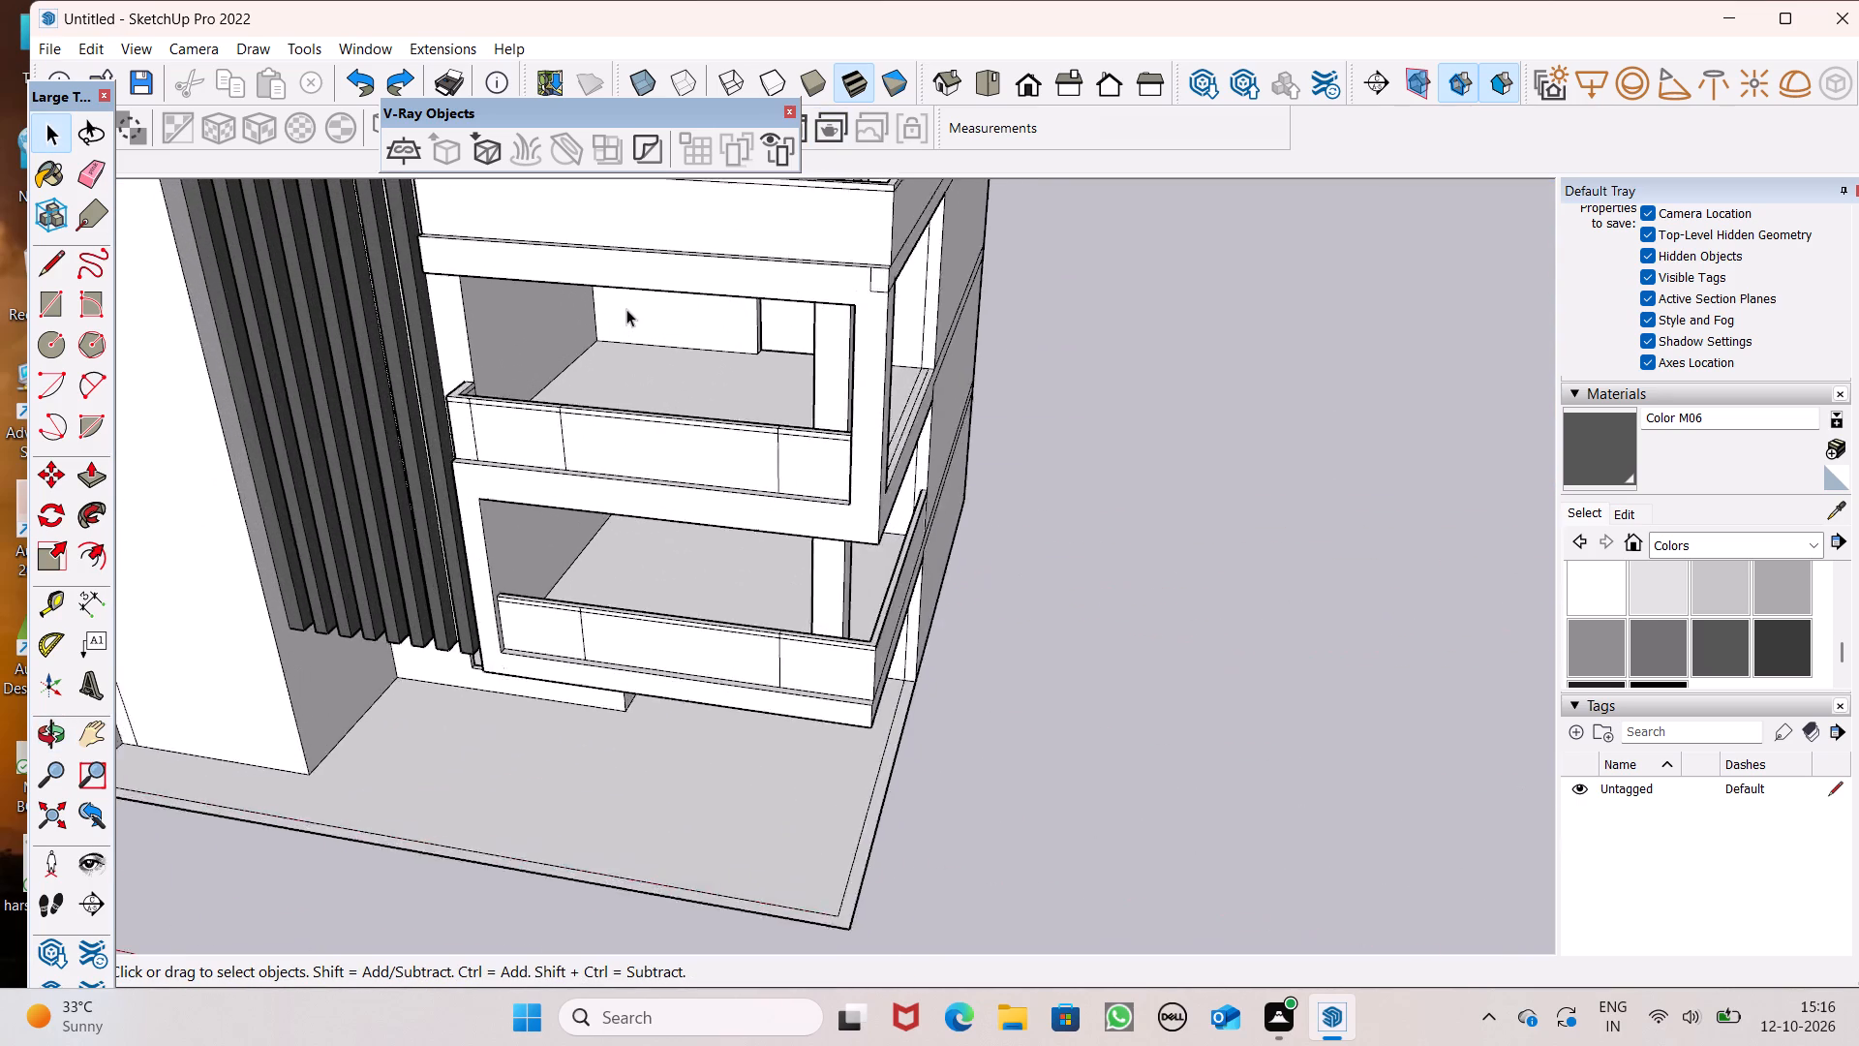
scroll(626, 309, up, 3)
scroll(548, 473, up, 1)
middle_drag(546, 473, 0, 416)
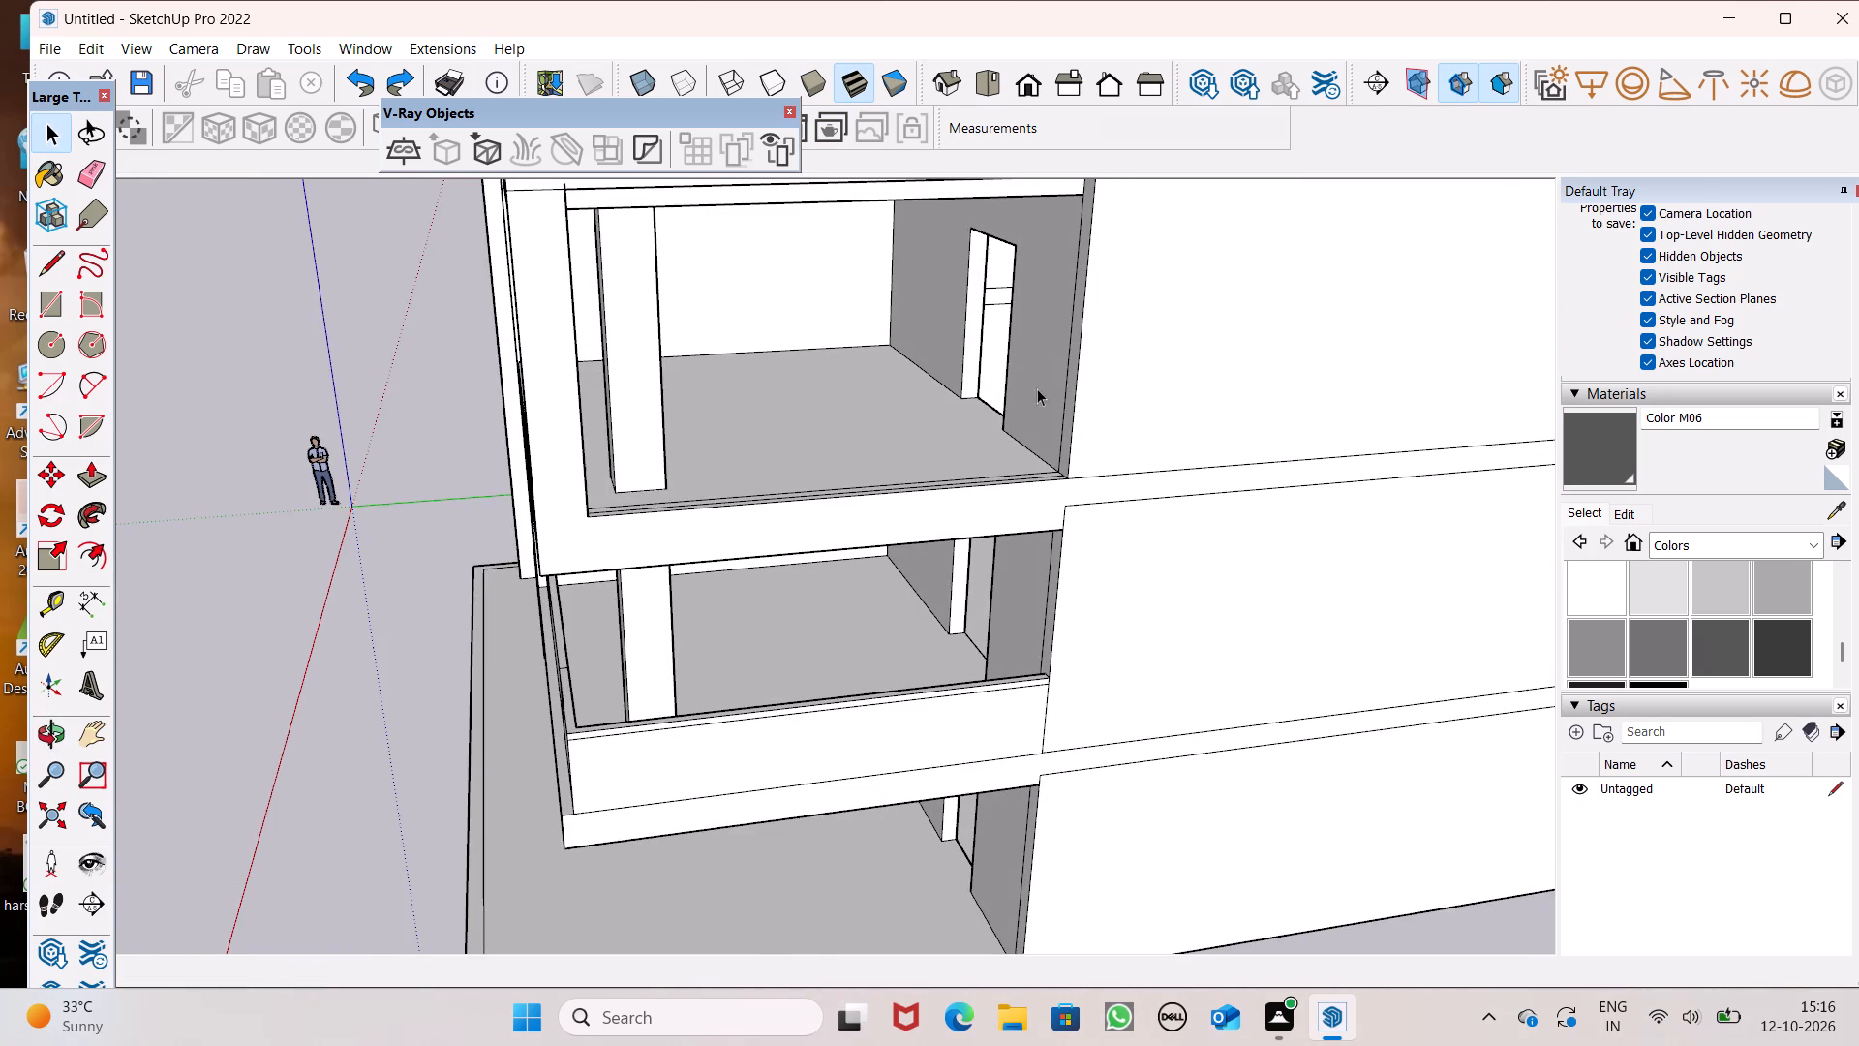
scroll(947, 327, up, 3)
middle_drag(886, 415, 619, 415)
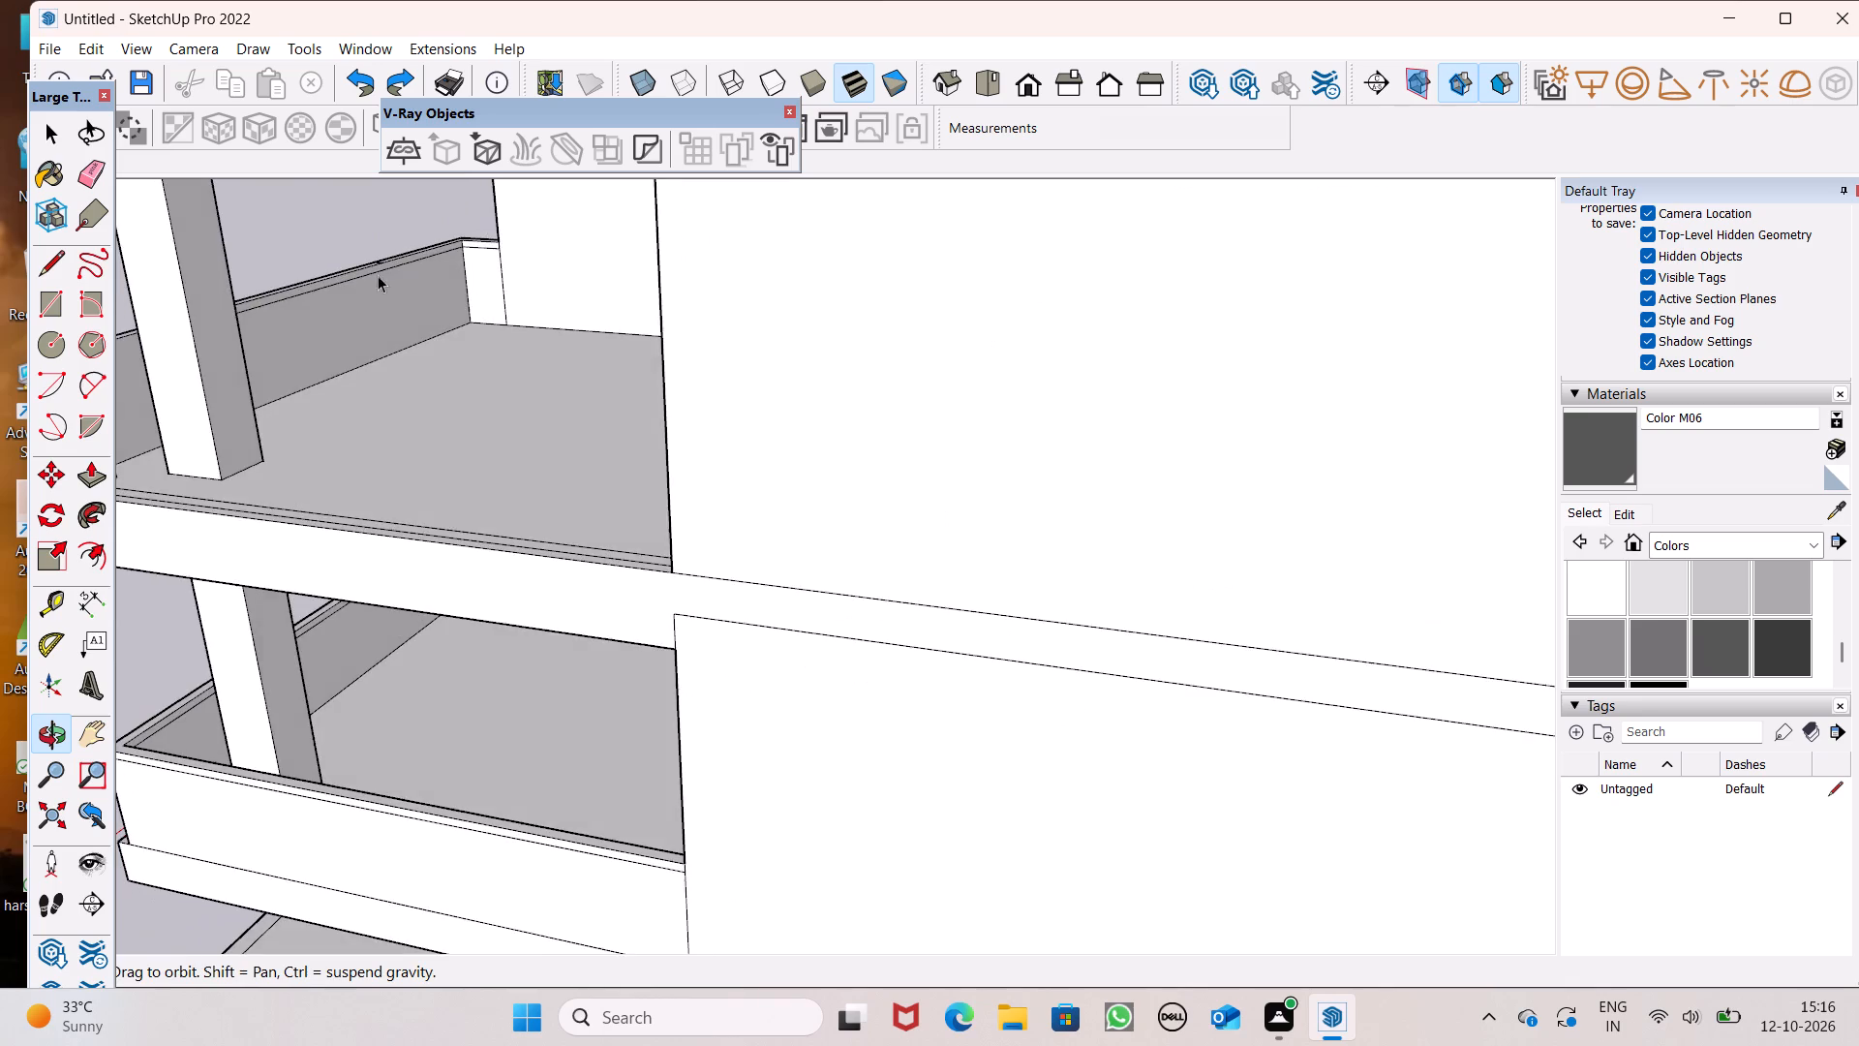
scroll(378, 275, up, 8)
scroll(438, 357, up, 7)
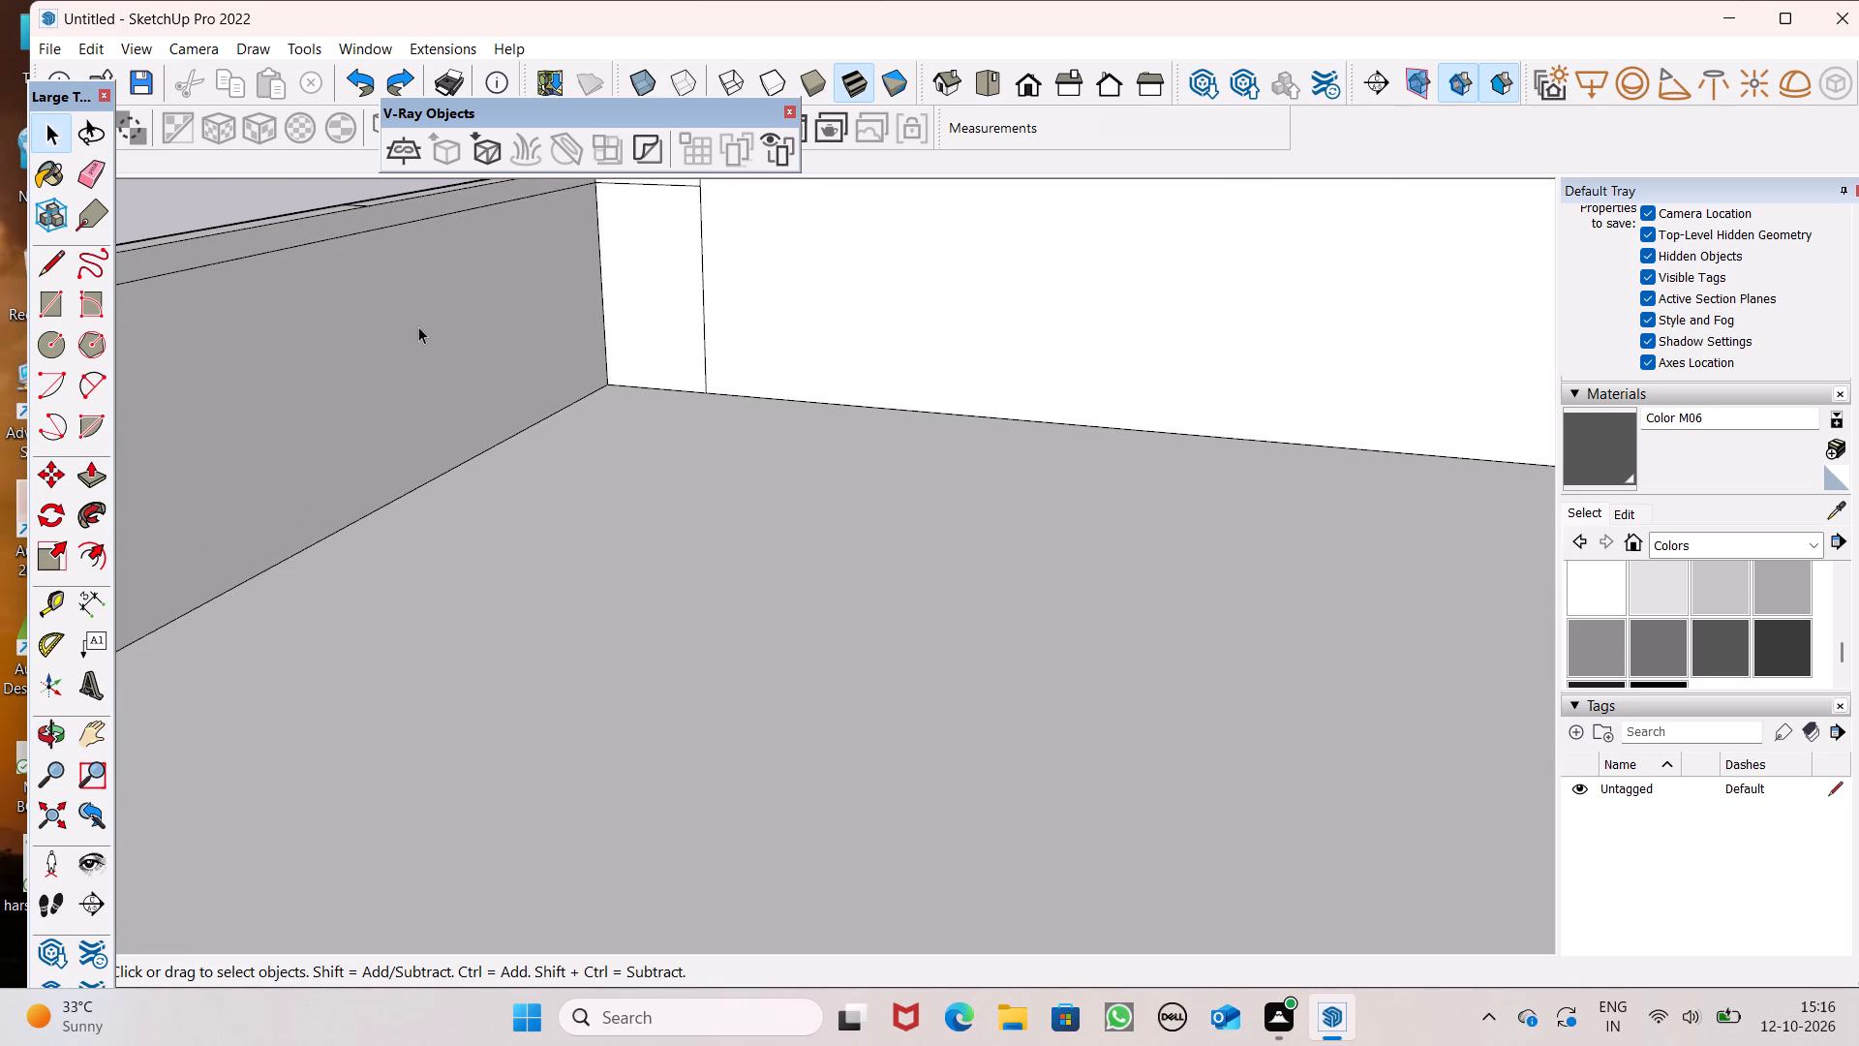
scroll(422, 329, down, 2)
scroll(329, 241, up, 6)
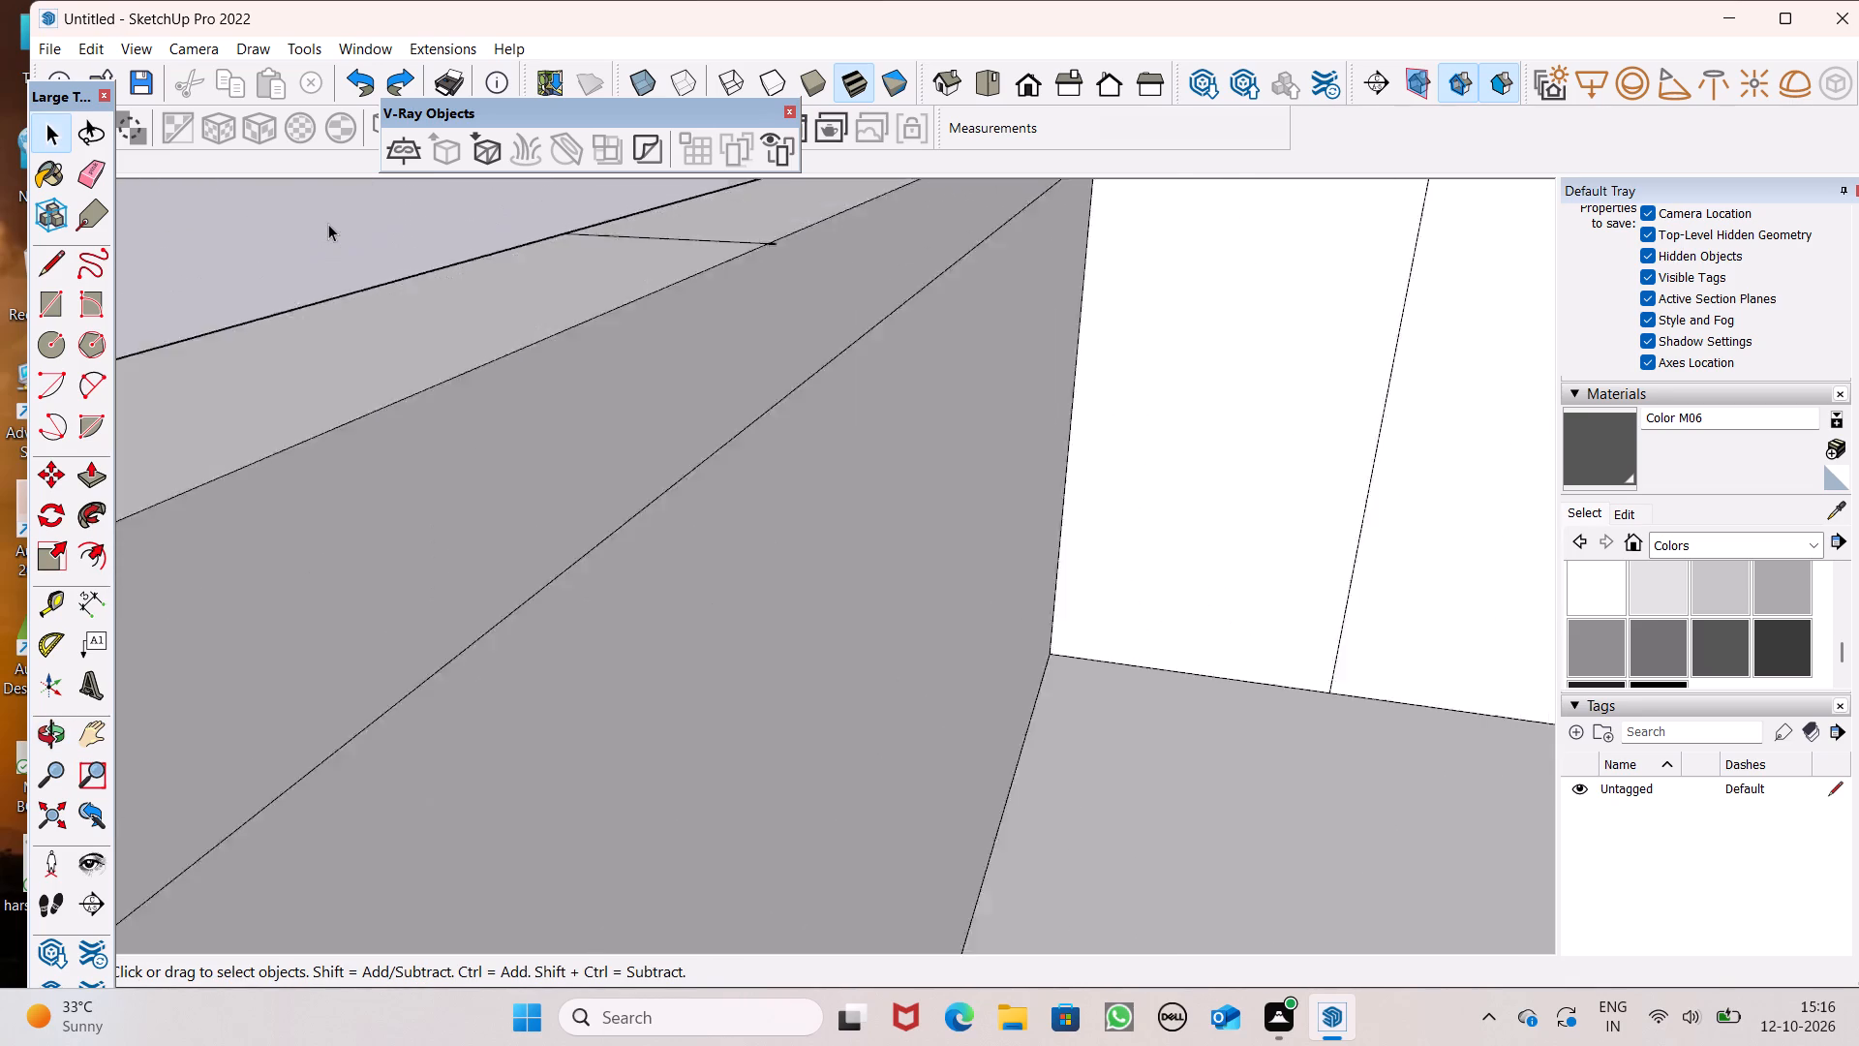
scroll(328, 224, up, 1)
scroll(328, 224, down, 2)
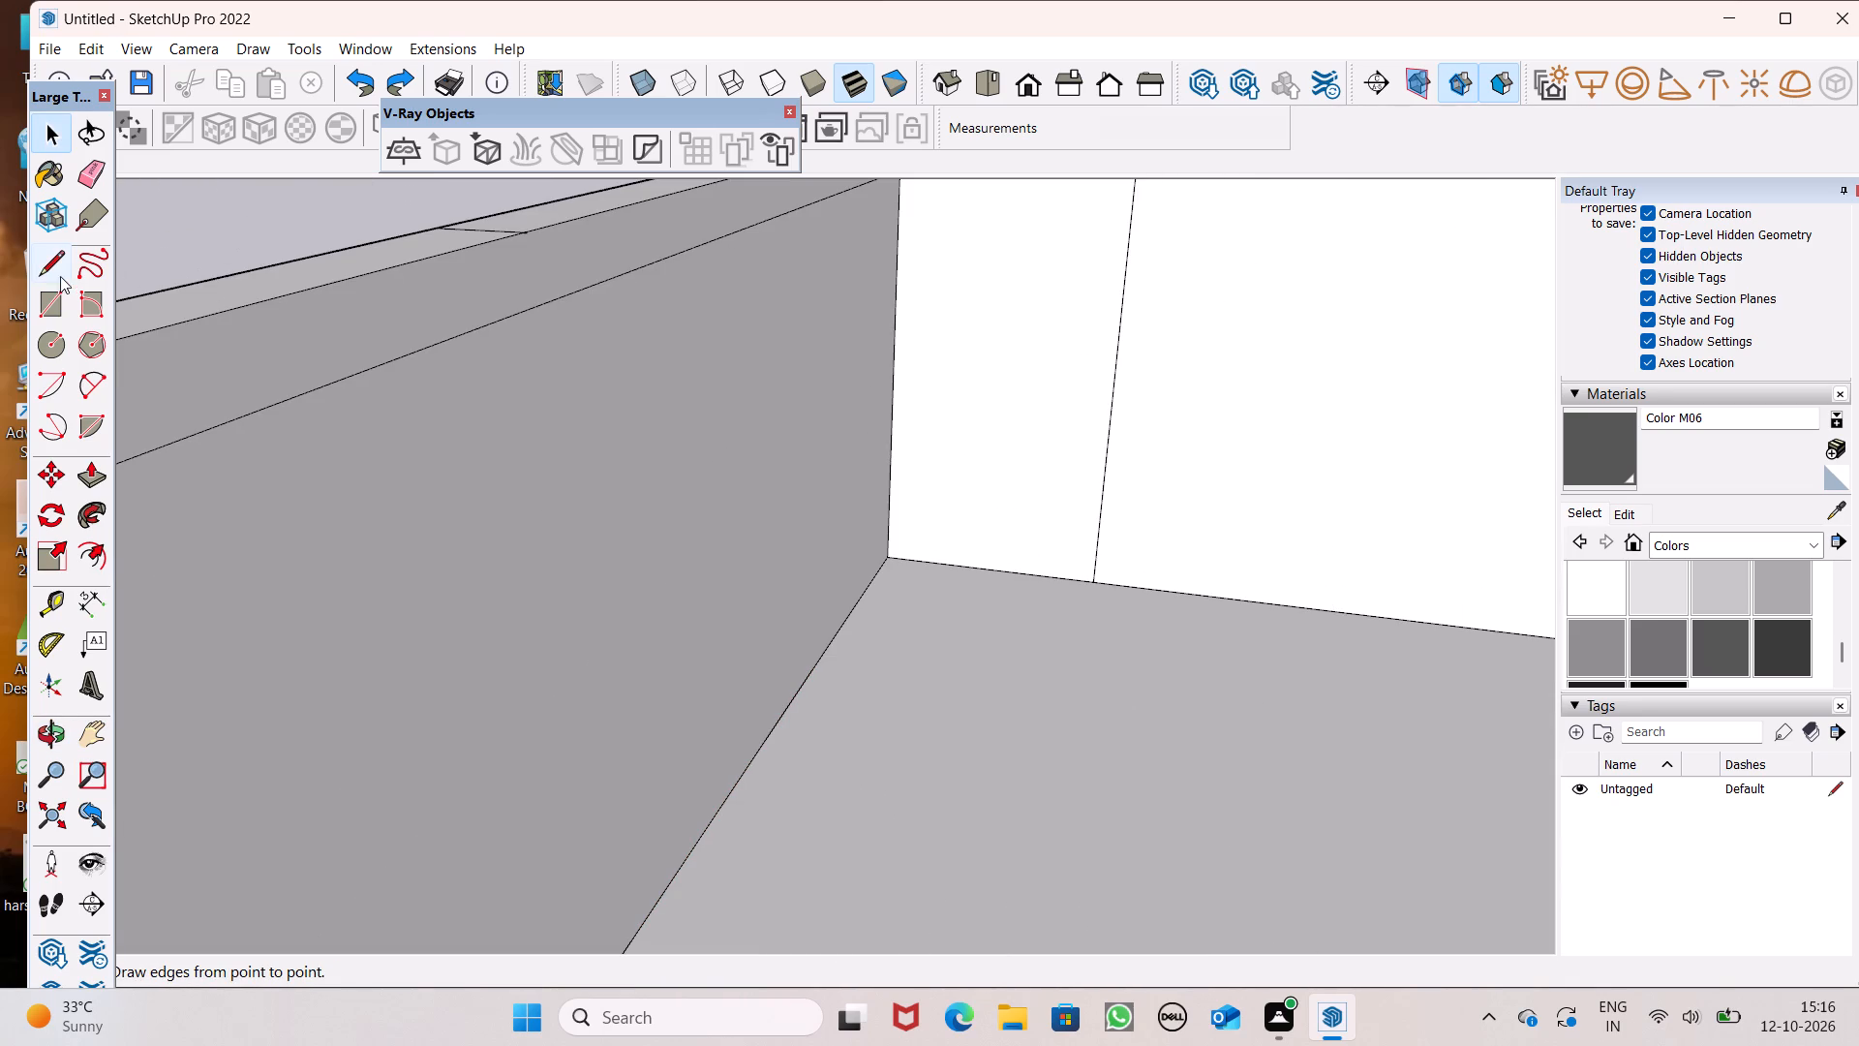
click(56, 267)
scroll(535, 257, up, 7)
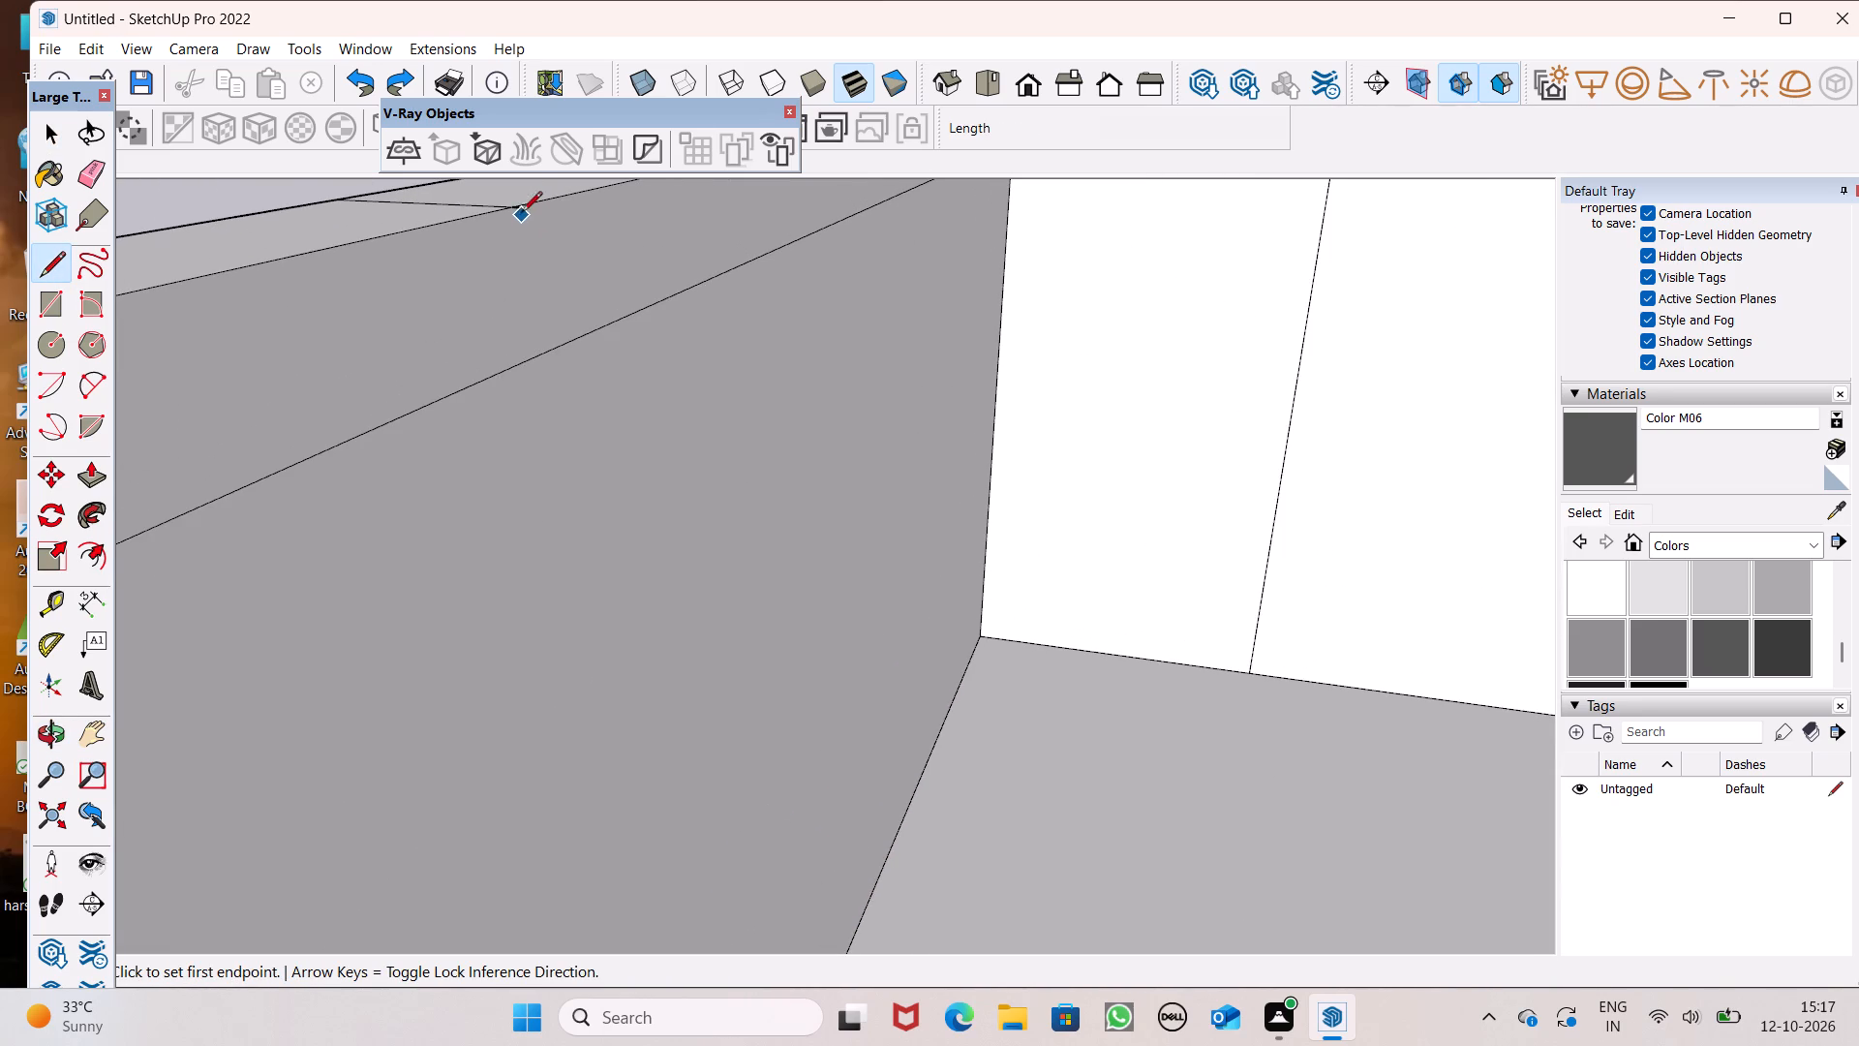
scroll(513, 207, up, 13)
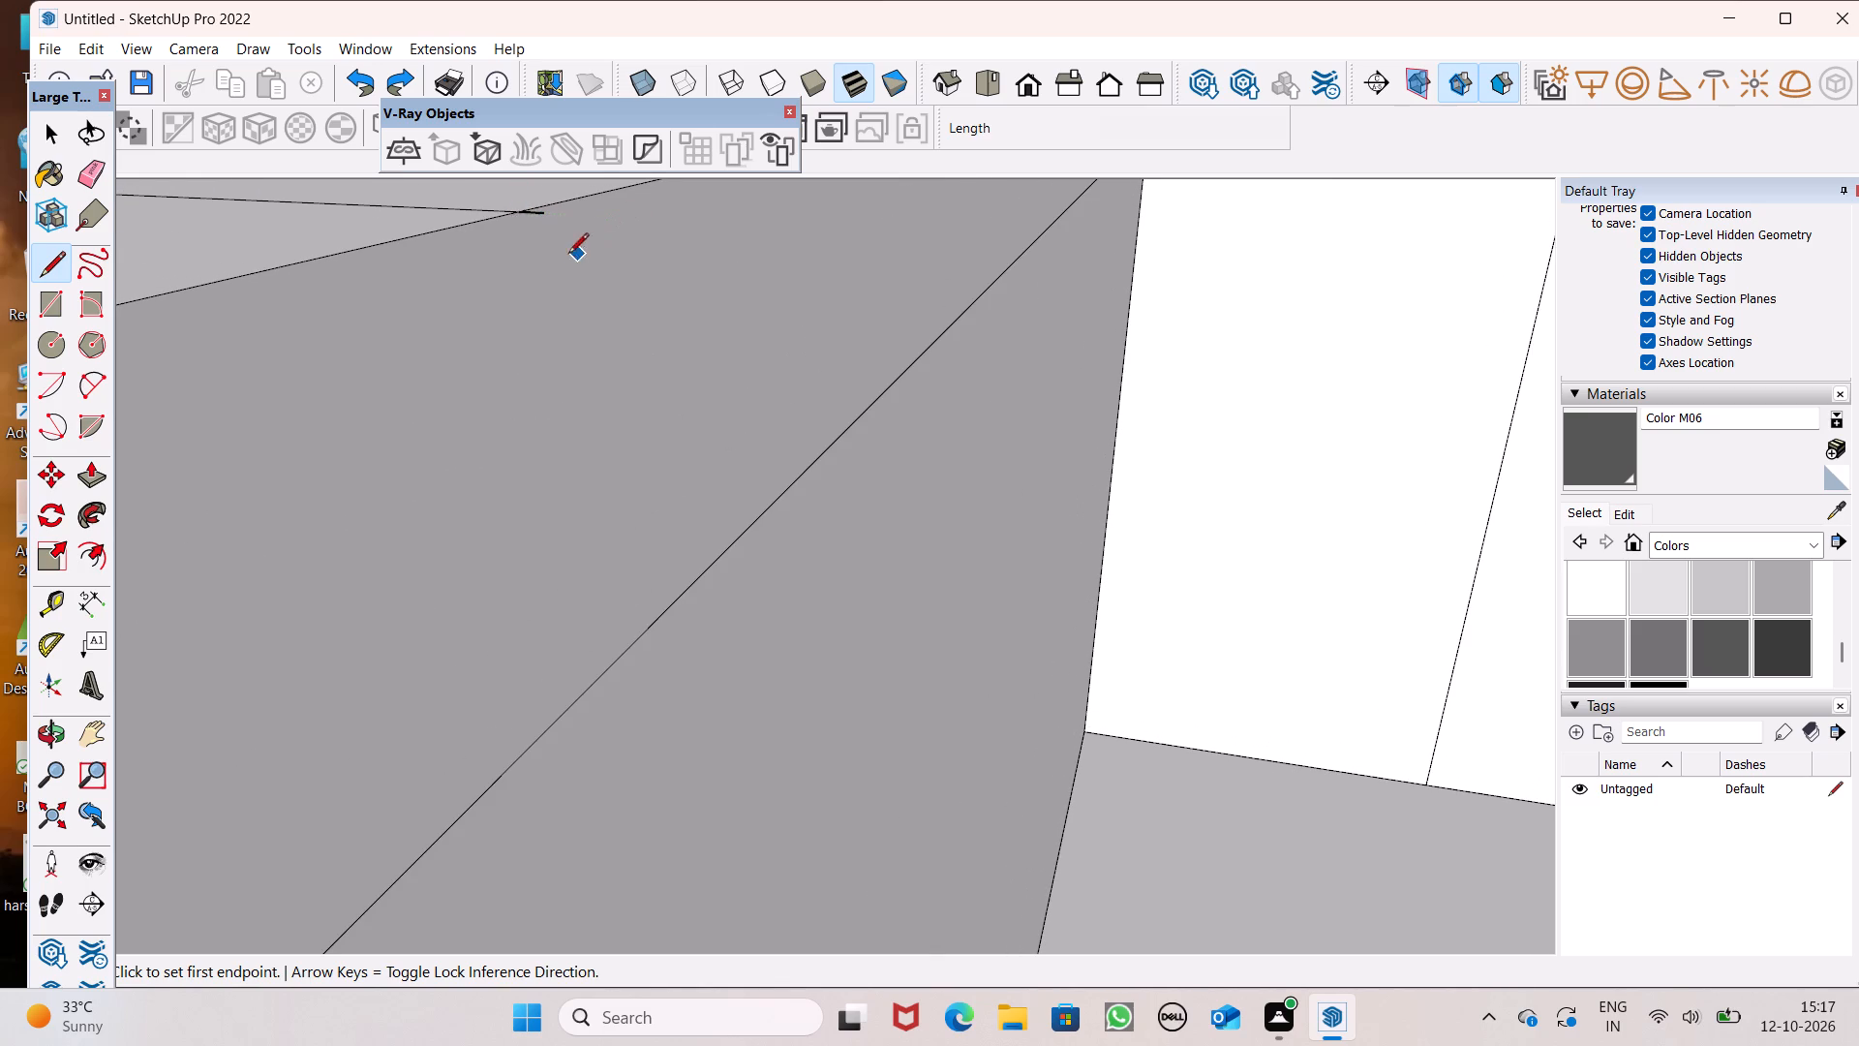
click(515, 212)
scroll(592, 391, down, 4)
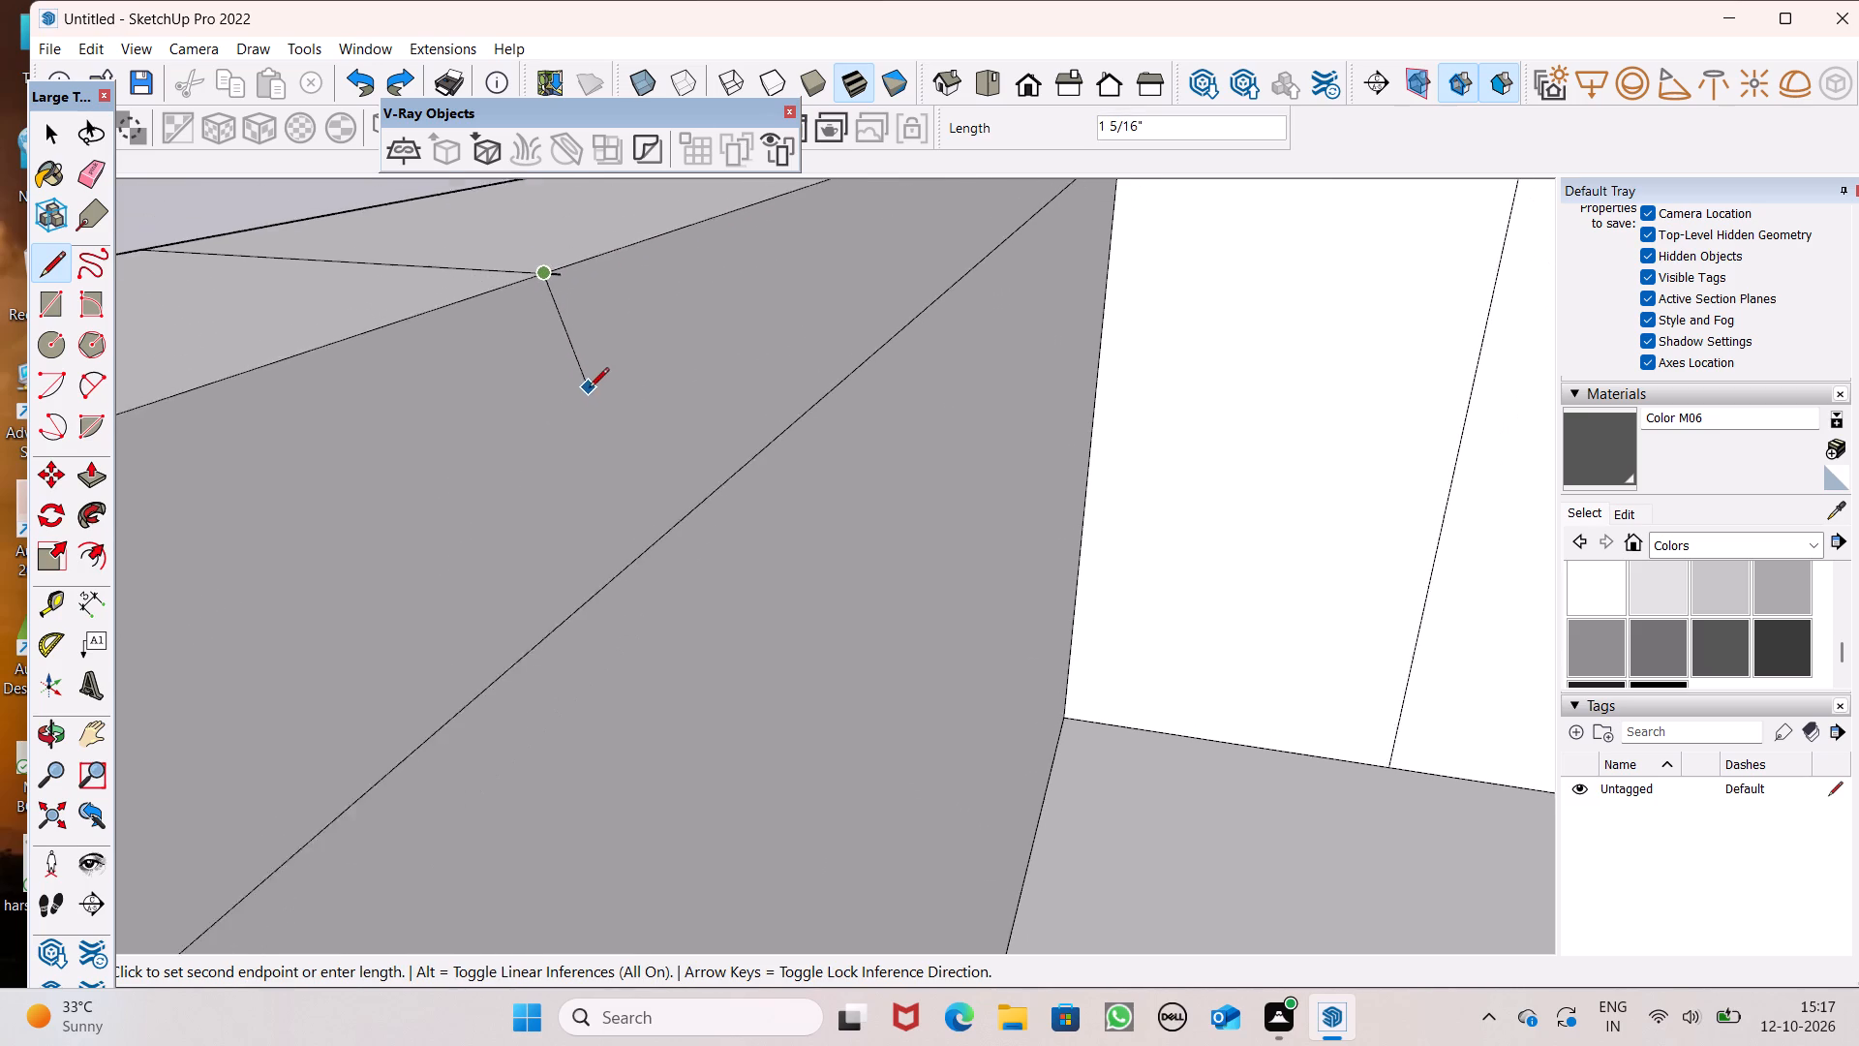
scroll(589, 389, down, 1)
scroll(619, 519, down, 5)
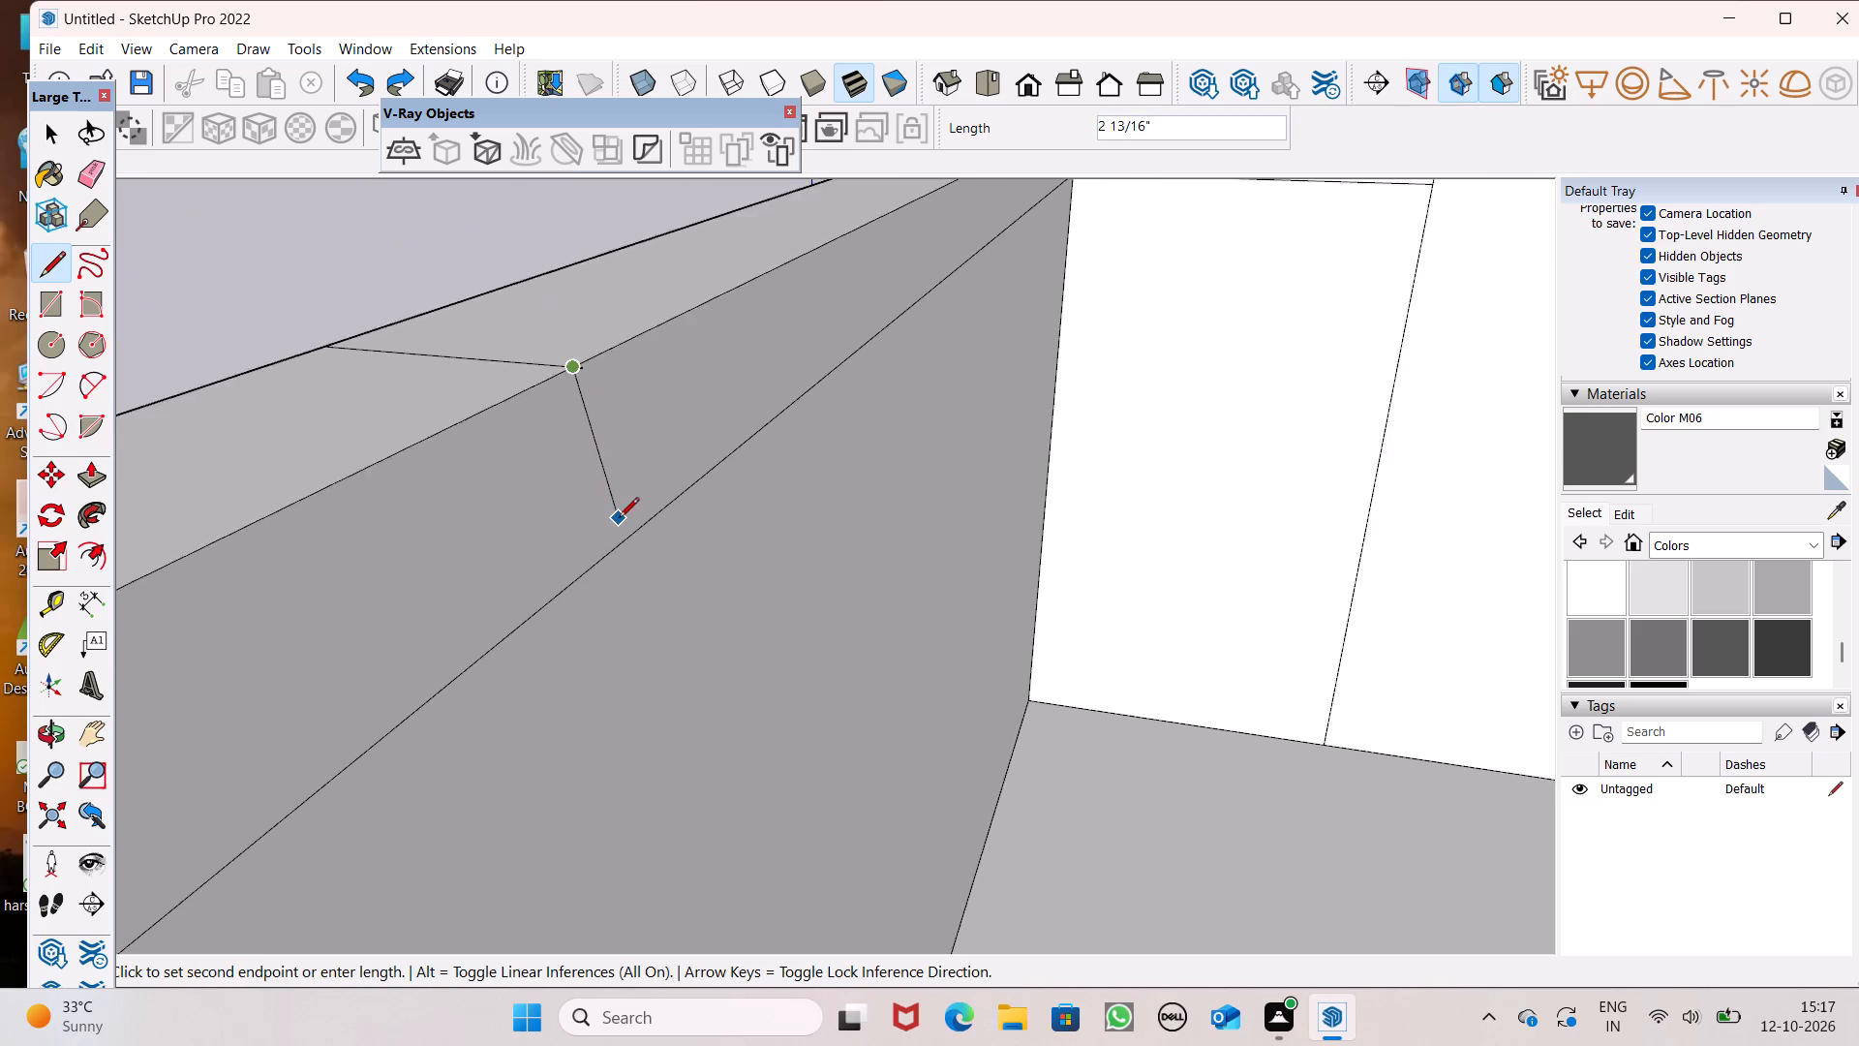
scroll(619, 519, down, 10)
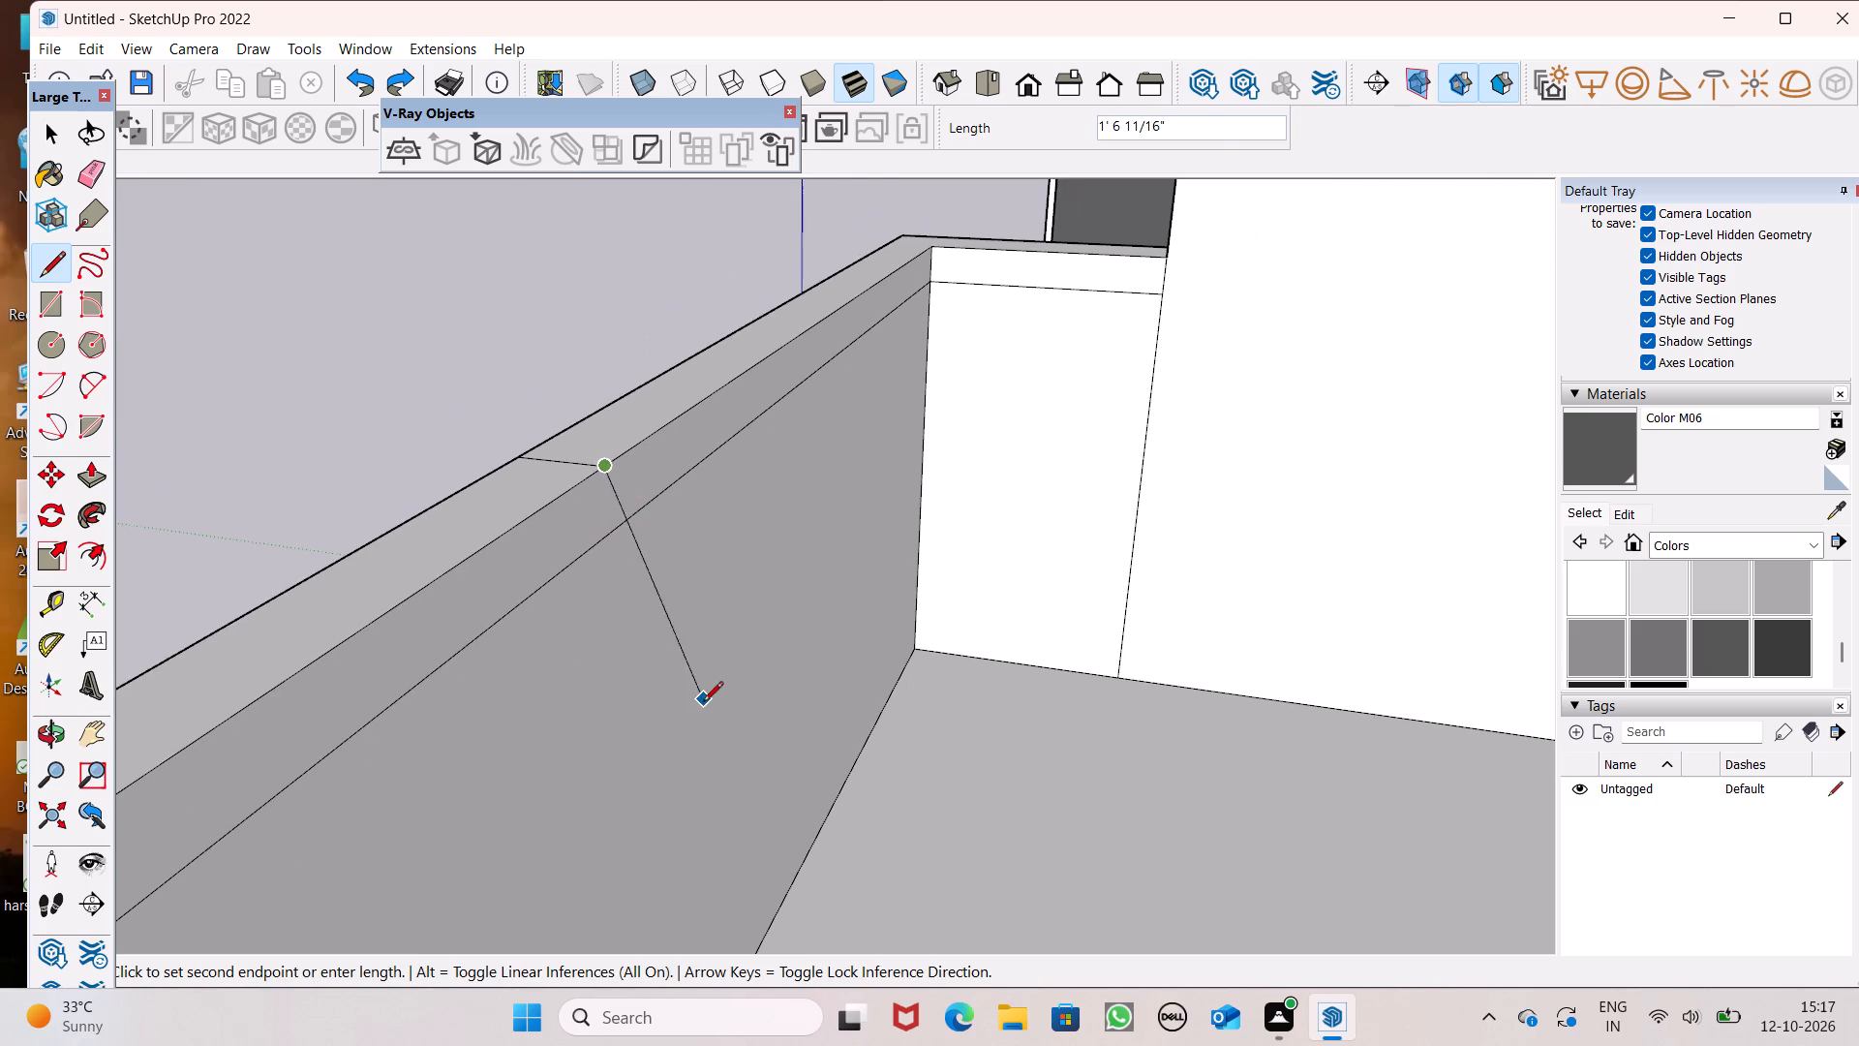
scroll(698, 804, down, 3)
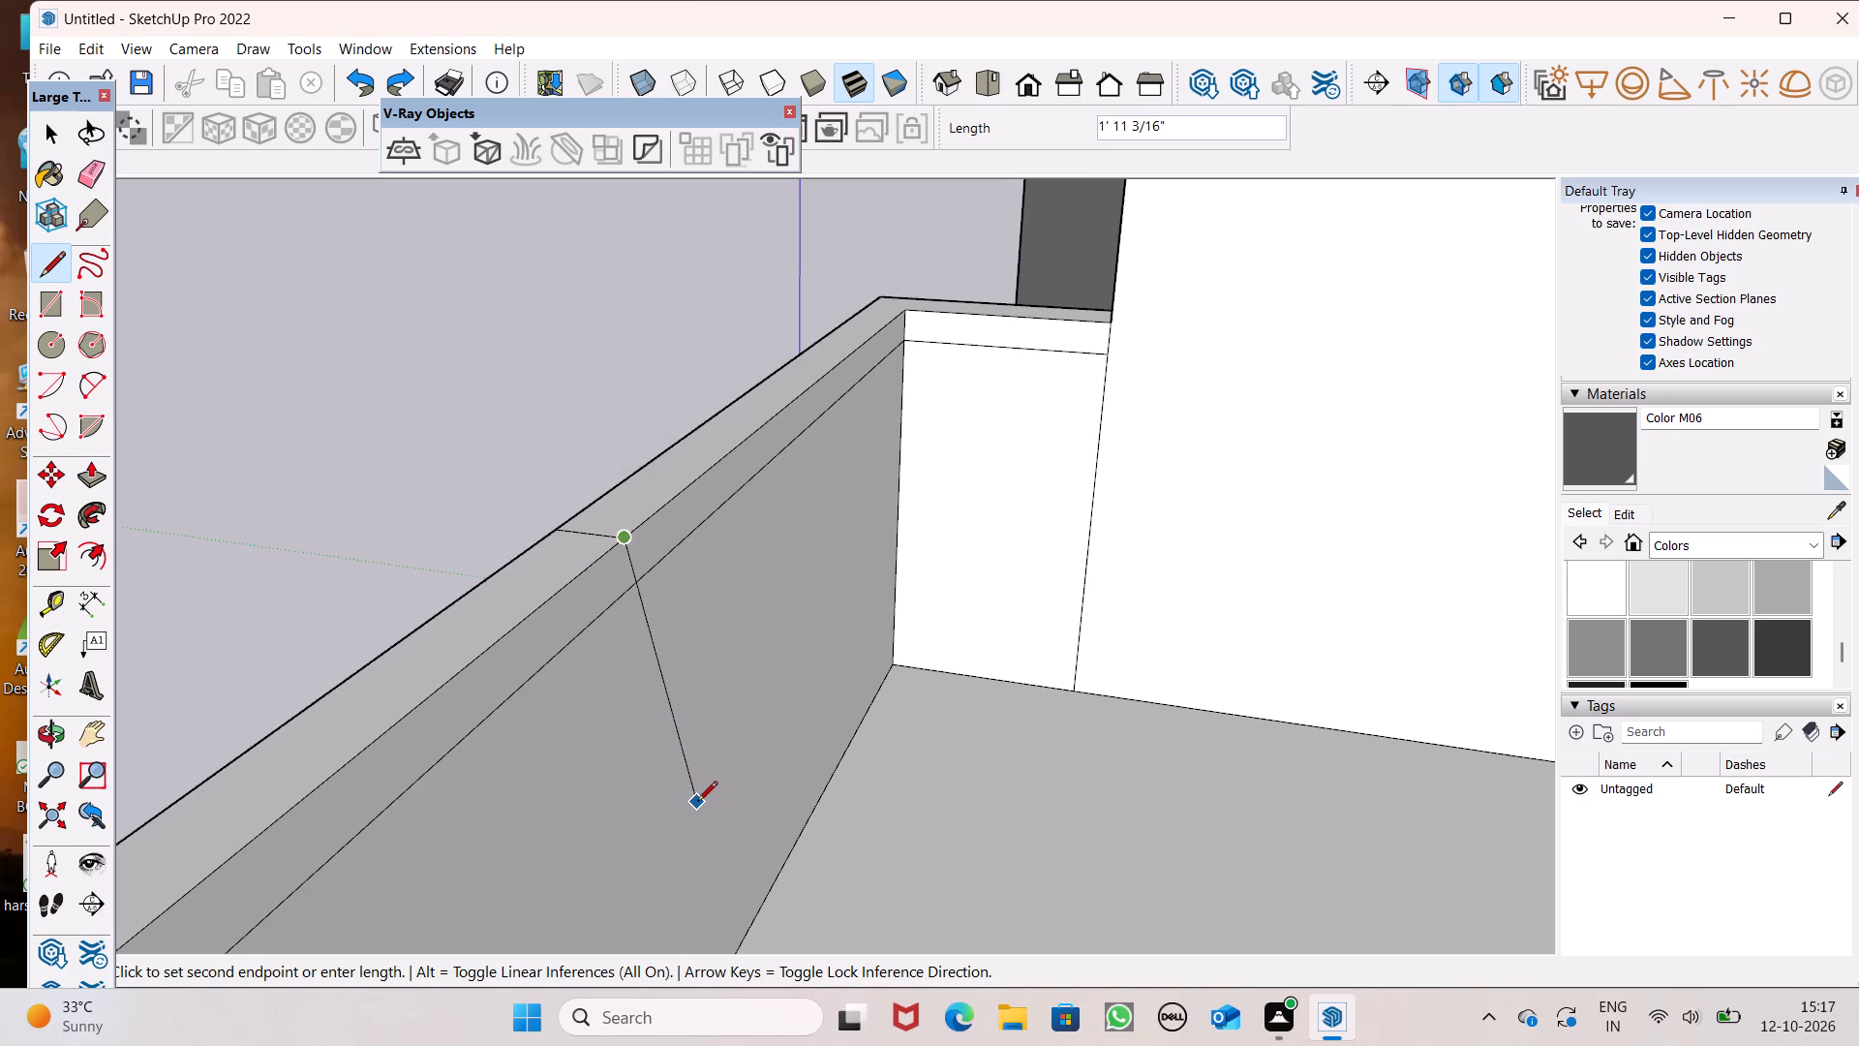
scroll(697, 803, down, 1)
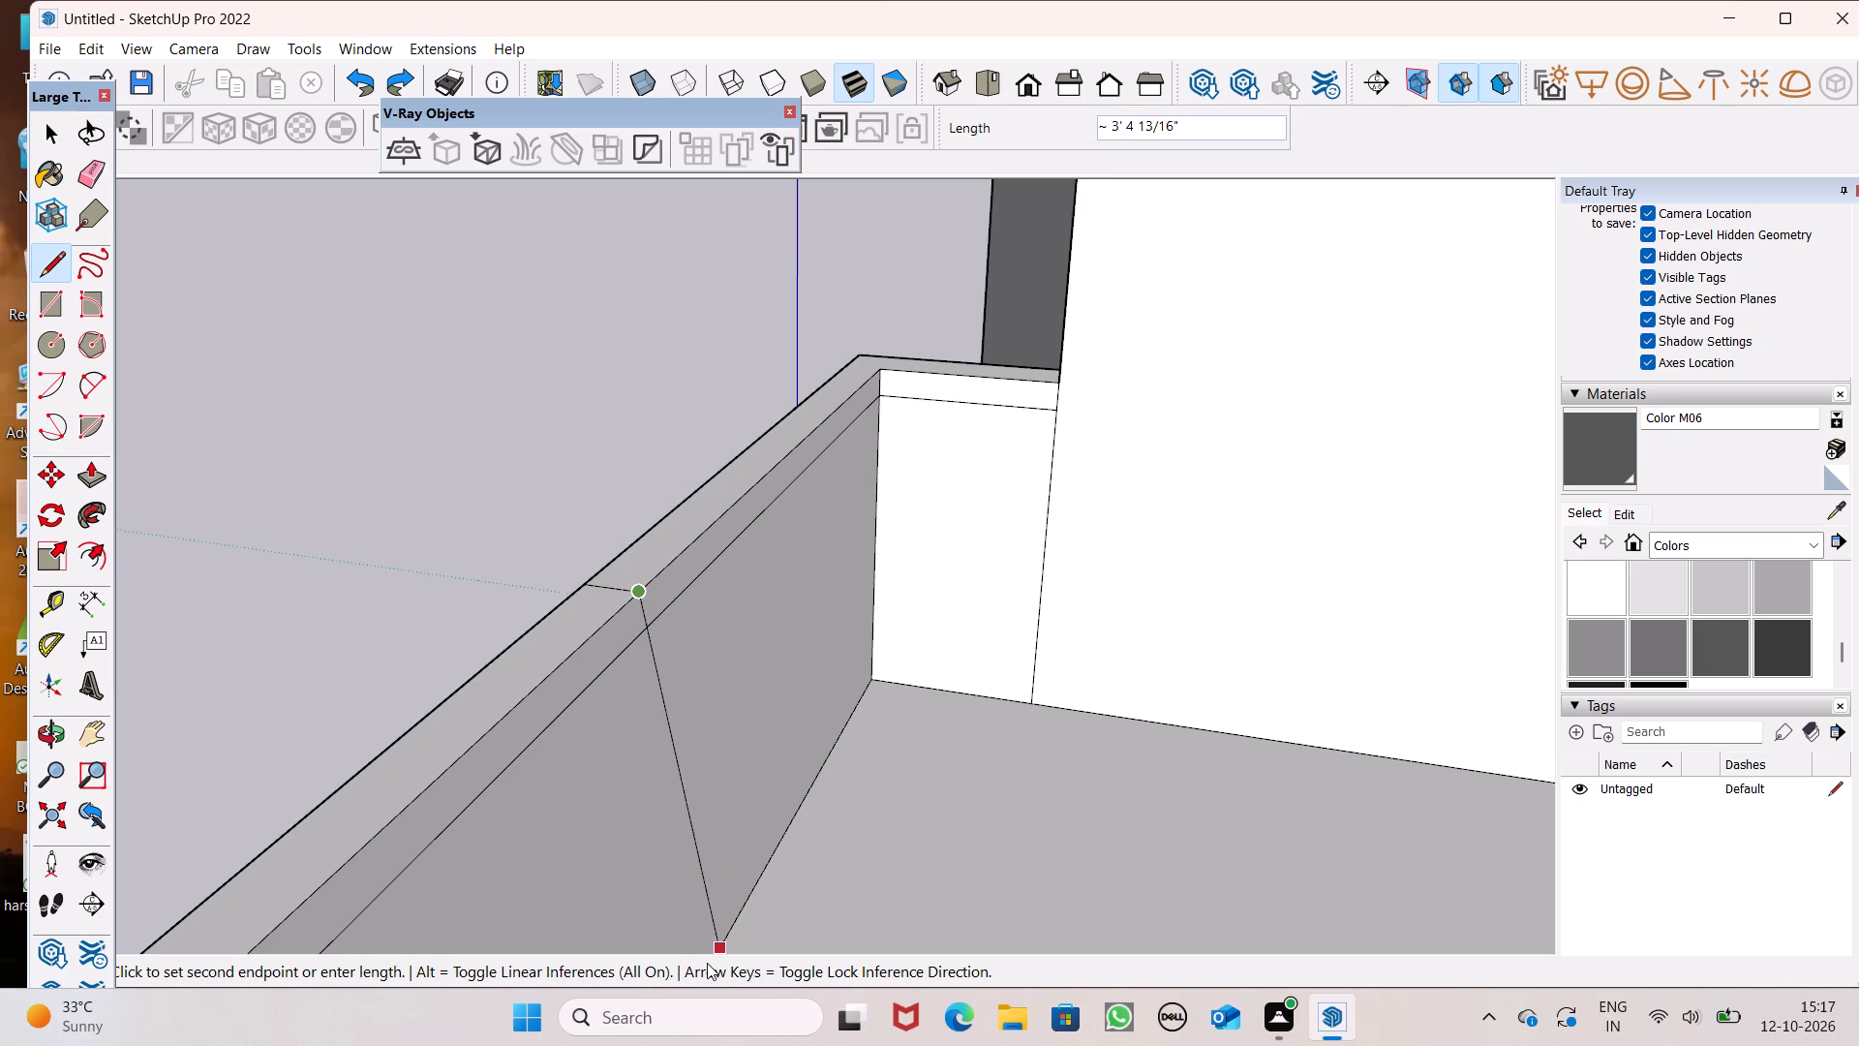
scroll(775, 744, down, 7)
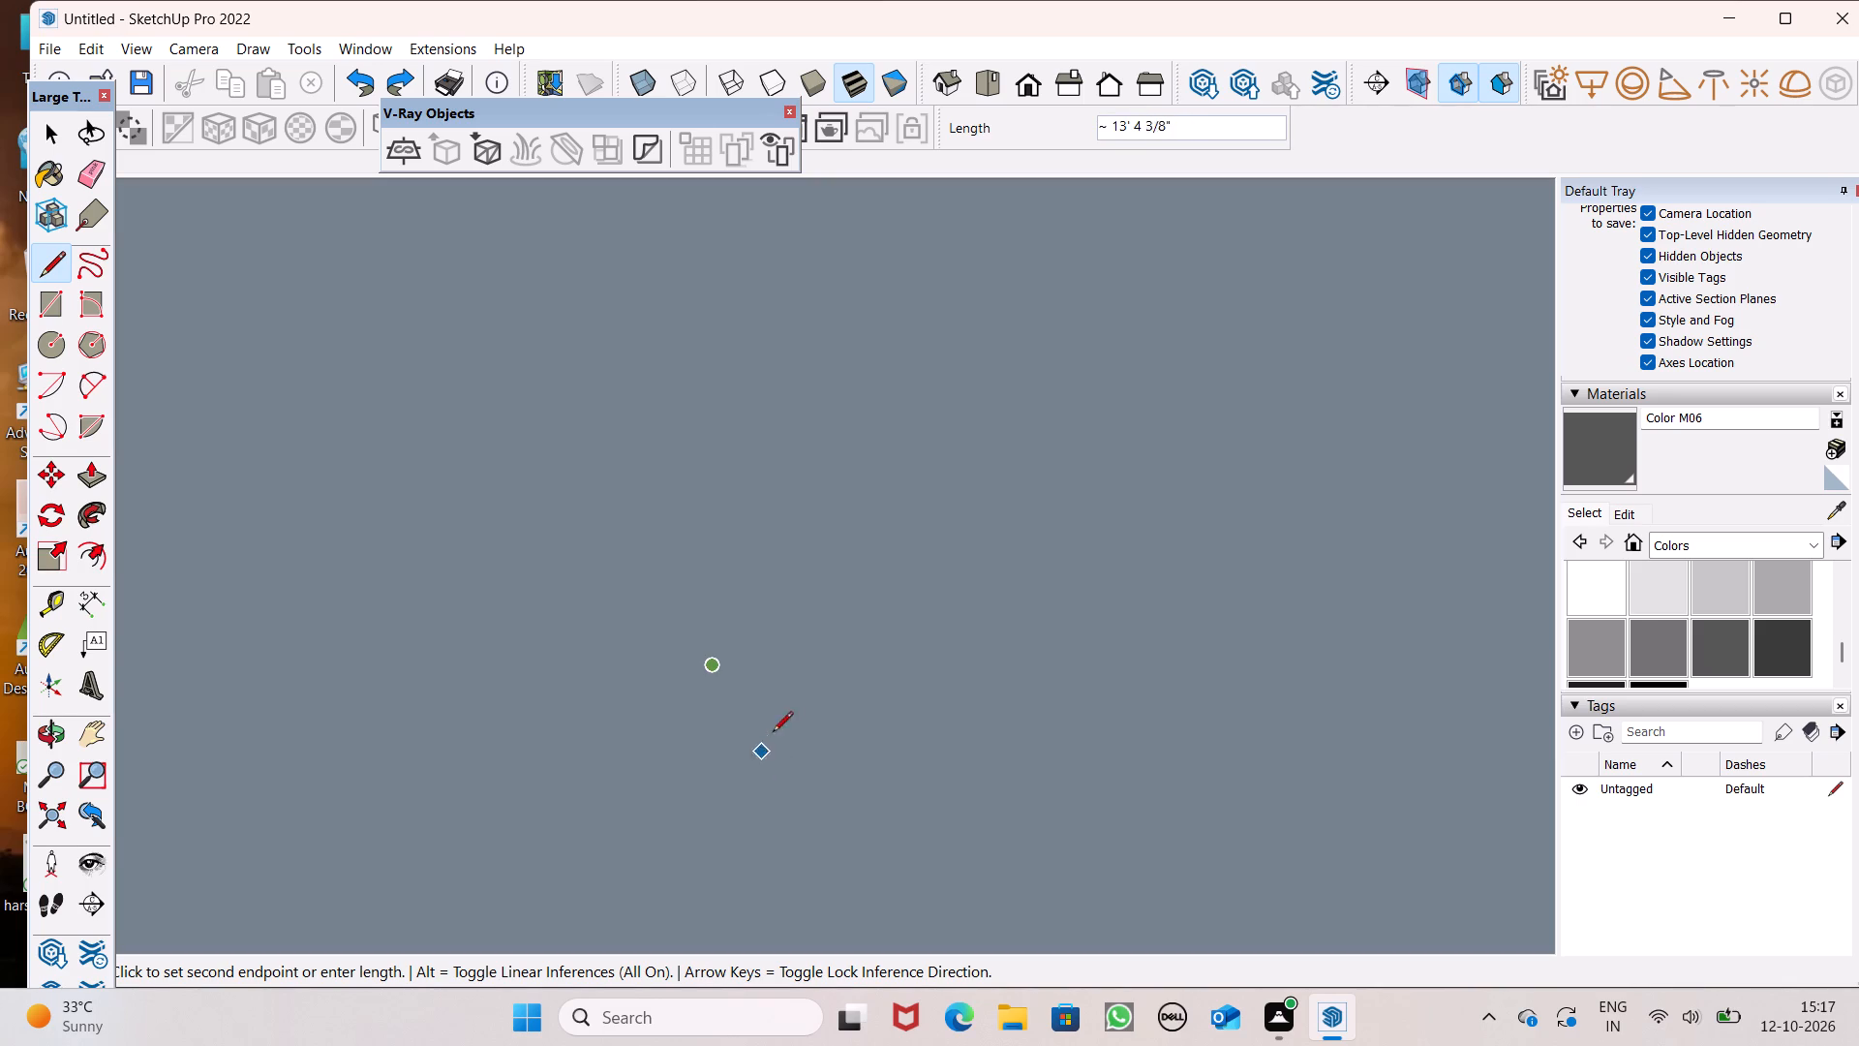
click(1035, 97)
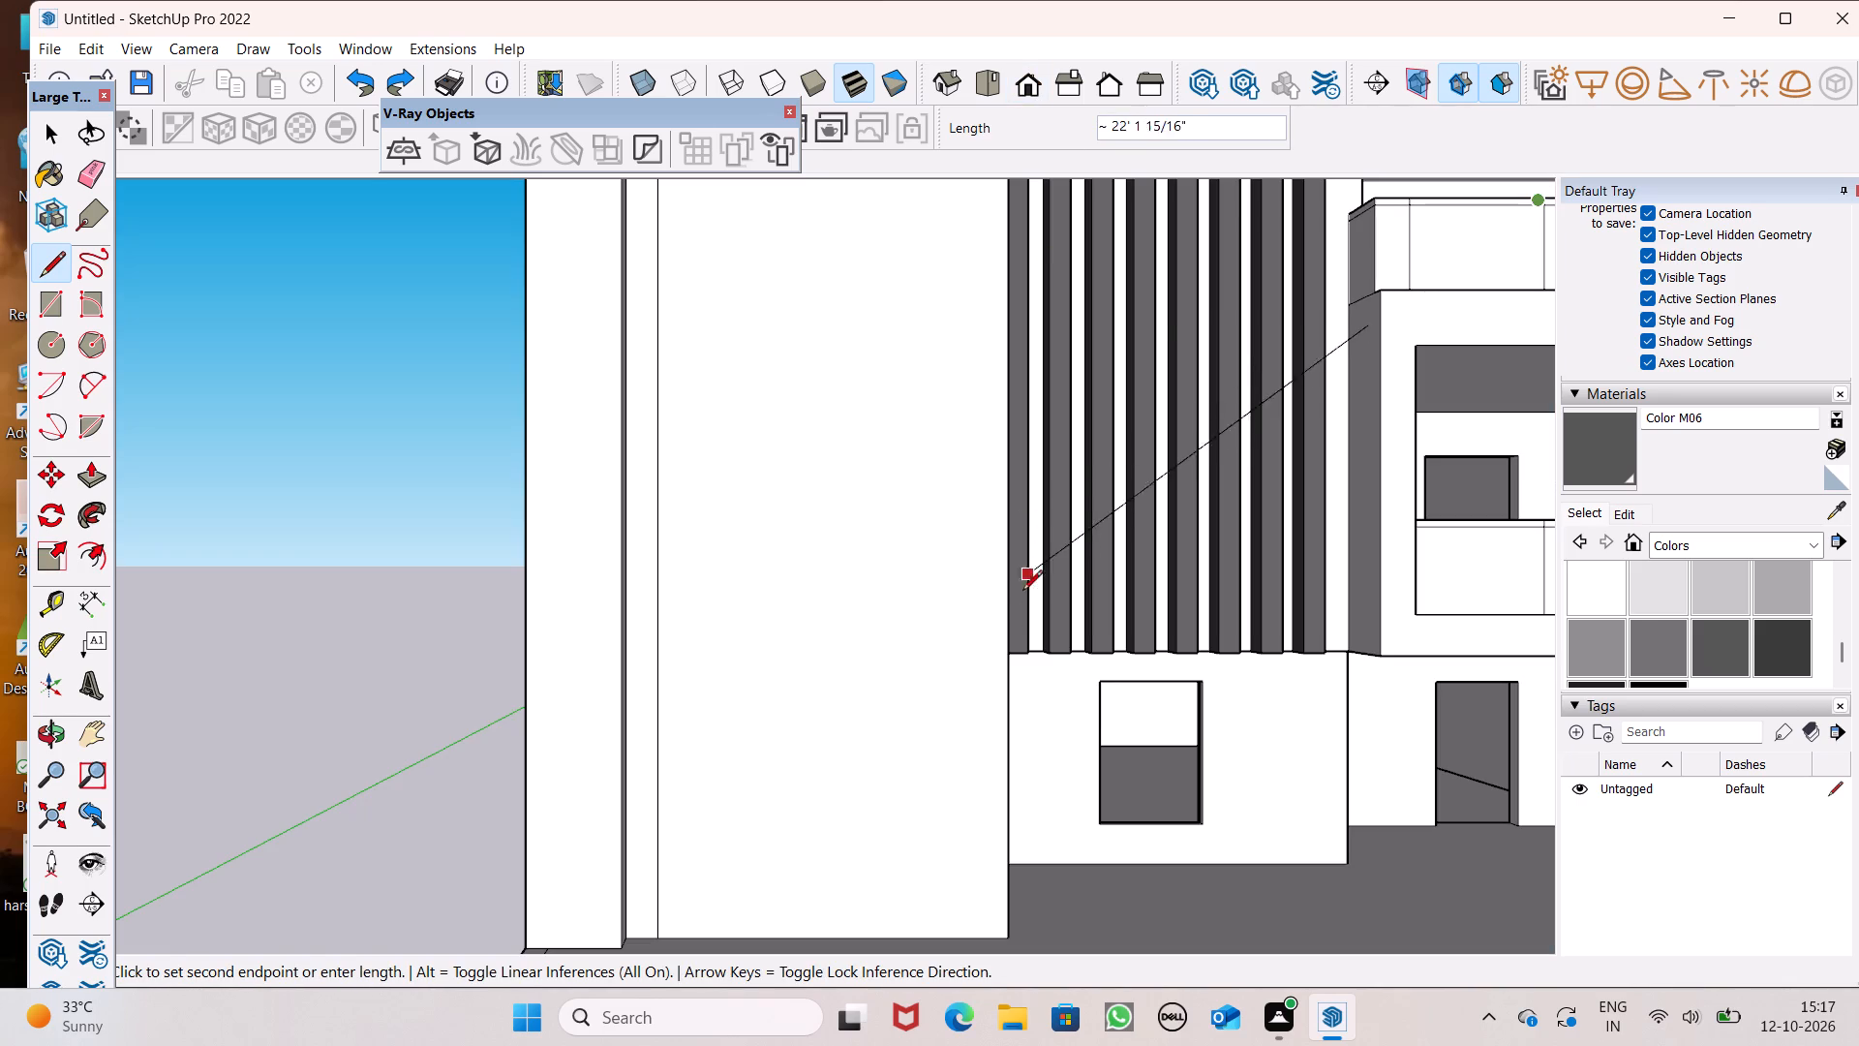
scroll(1031, 693, down, 11)
middle_drag(1275, 600, 521, 735)
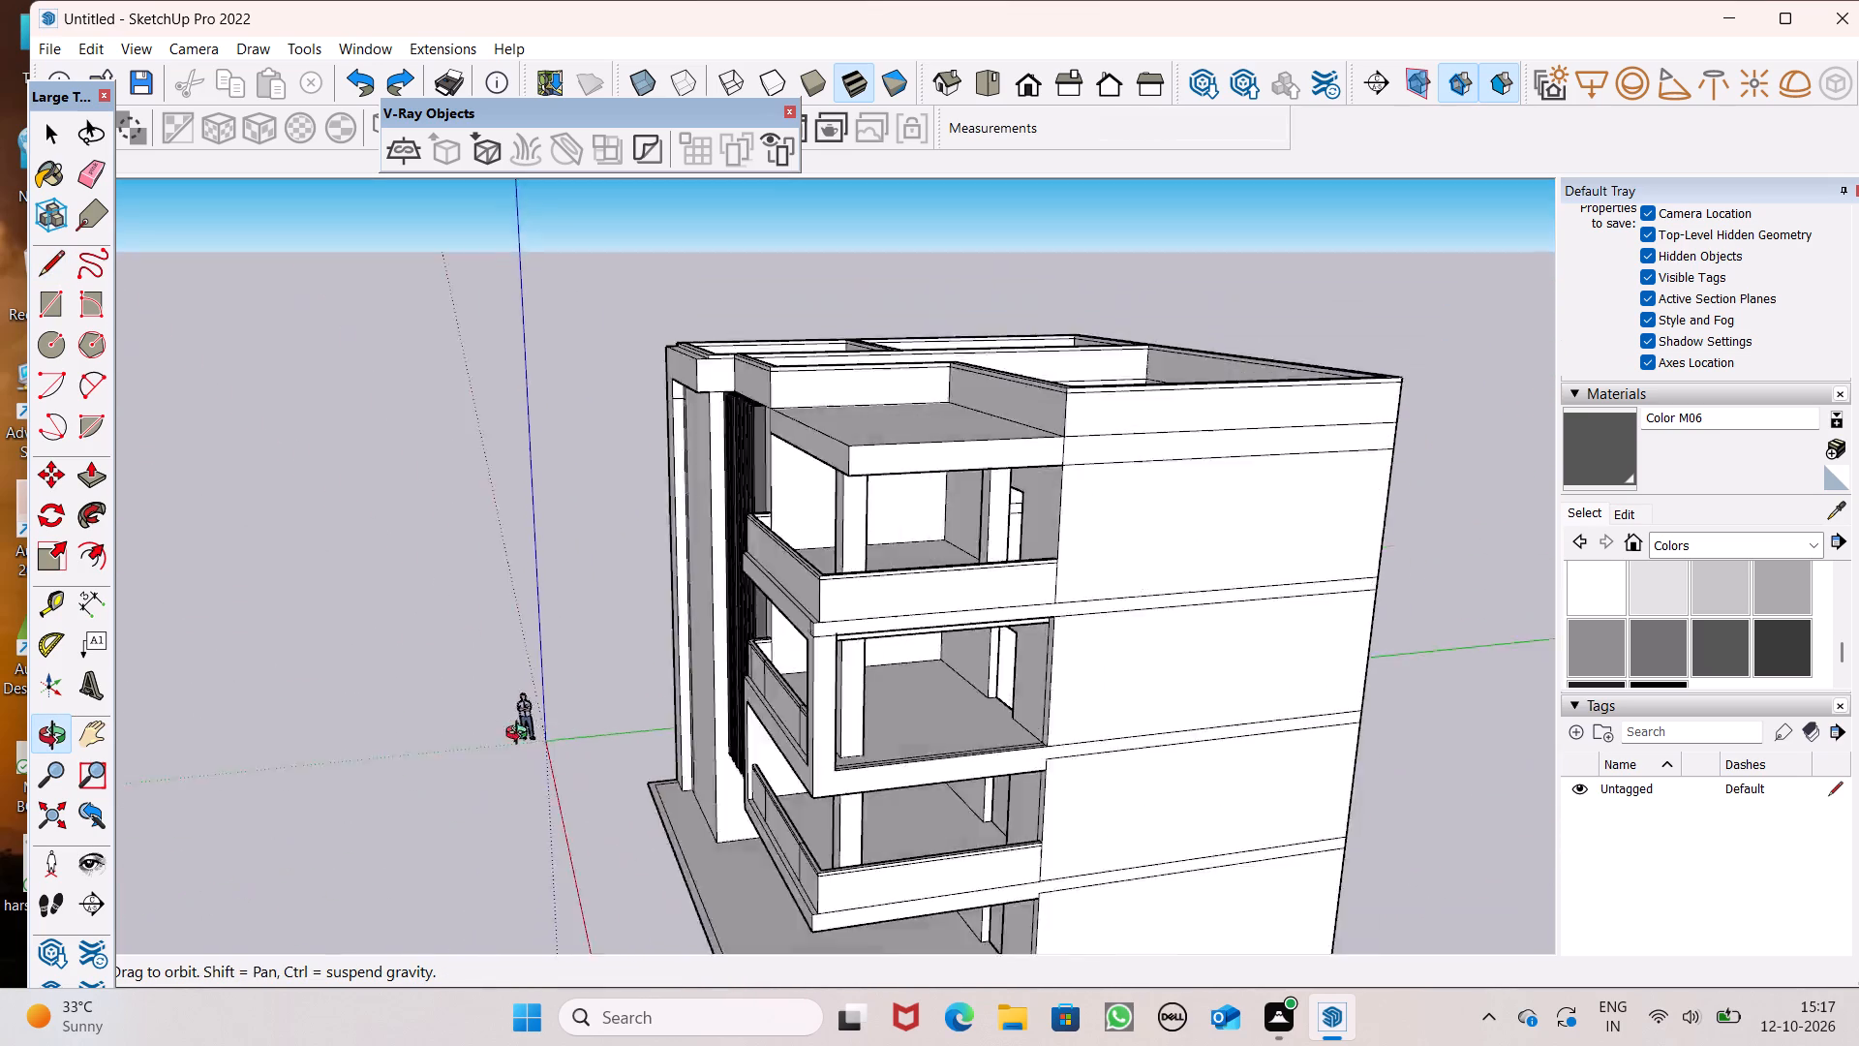
middle_drag(521, 735, 344, 708)
scroll(524, 623, up, 8)
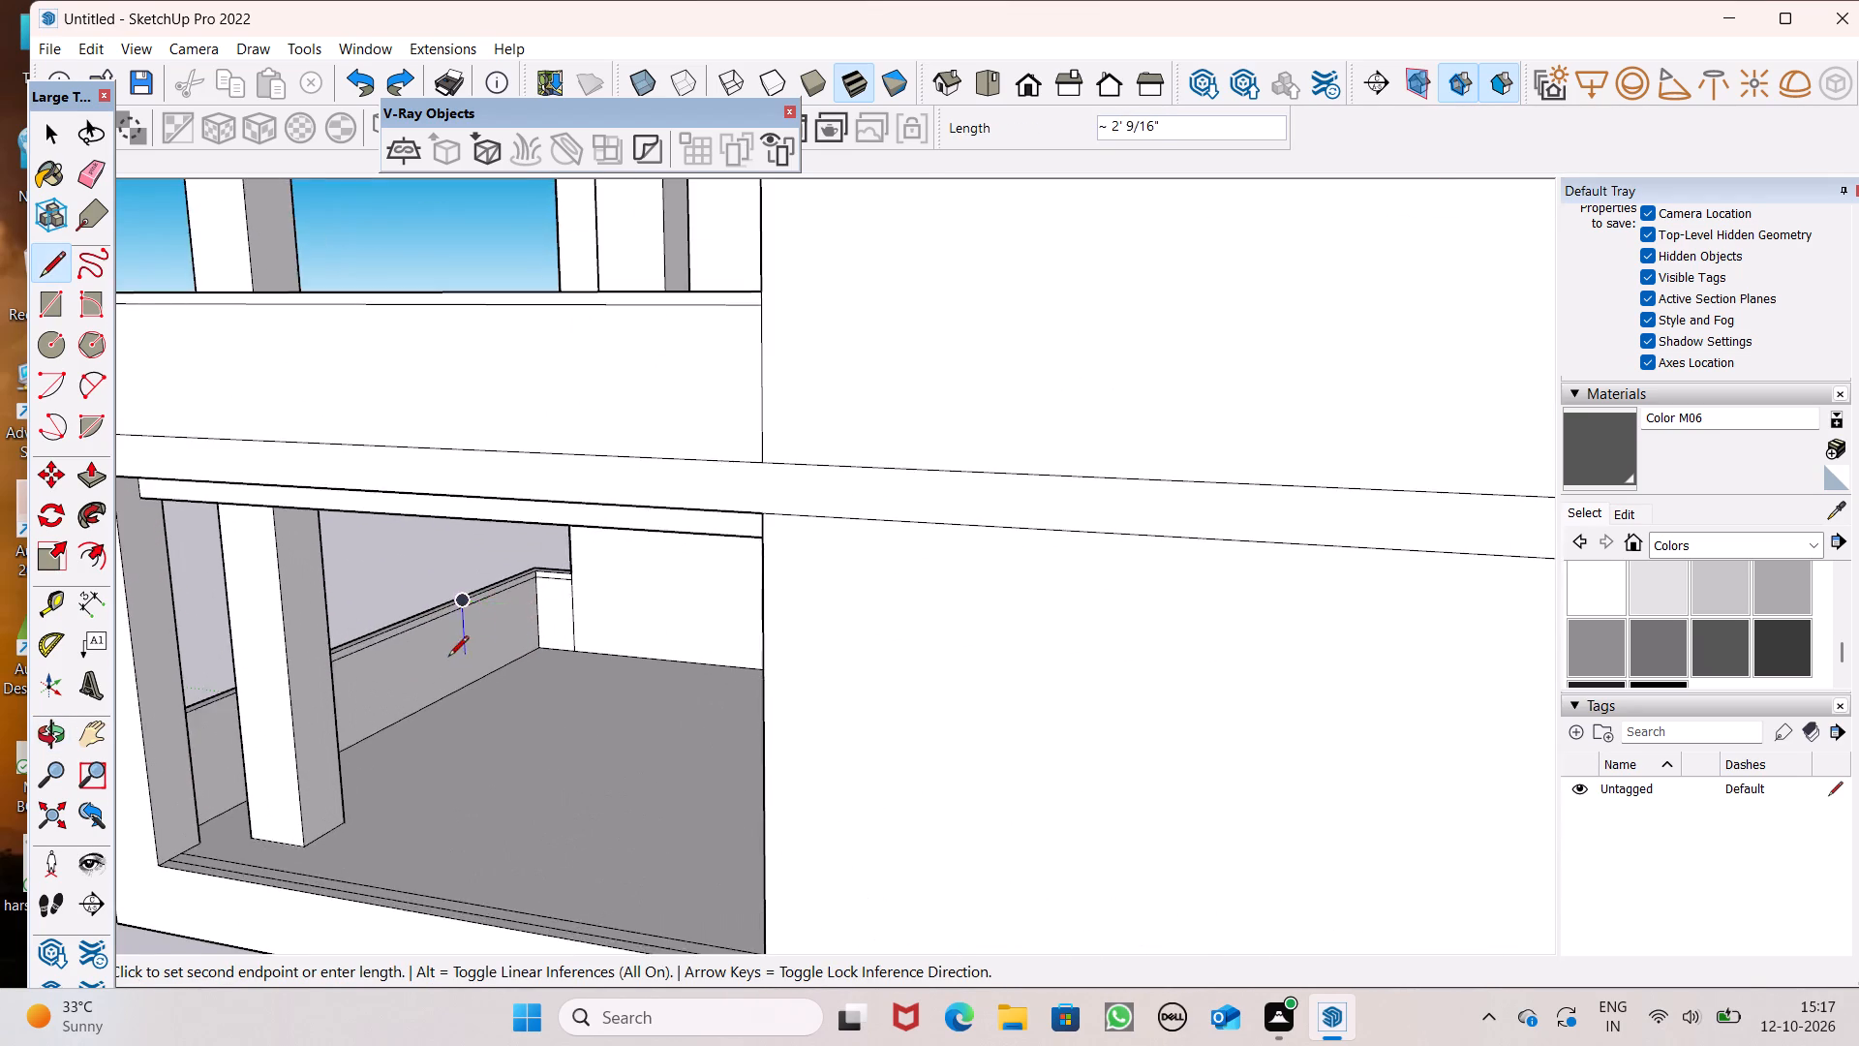
scroll(445, 660, up, 6)
click(494, 695)
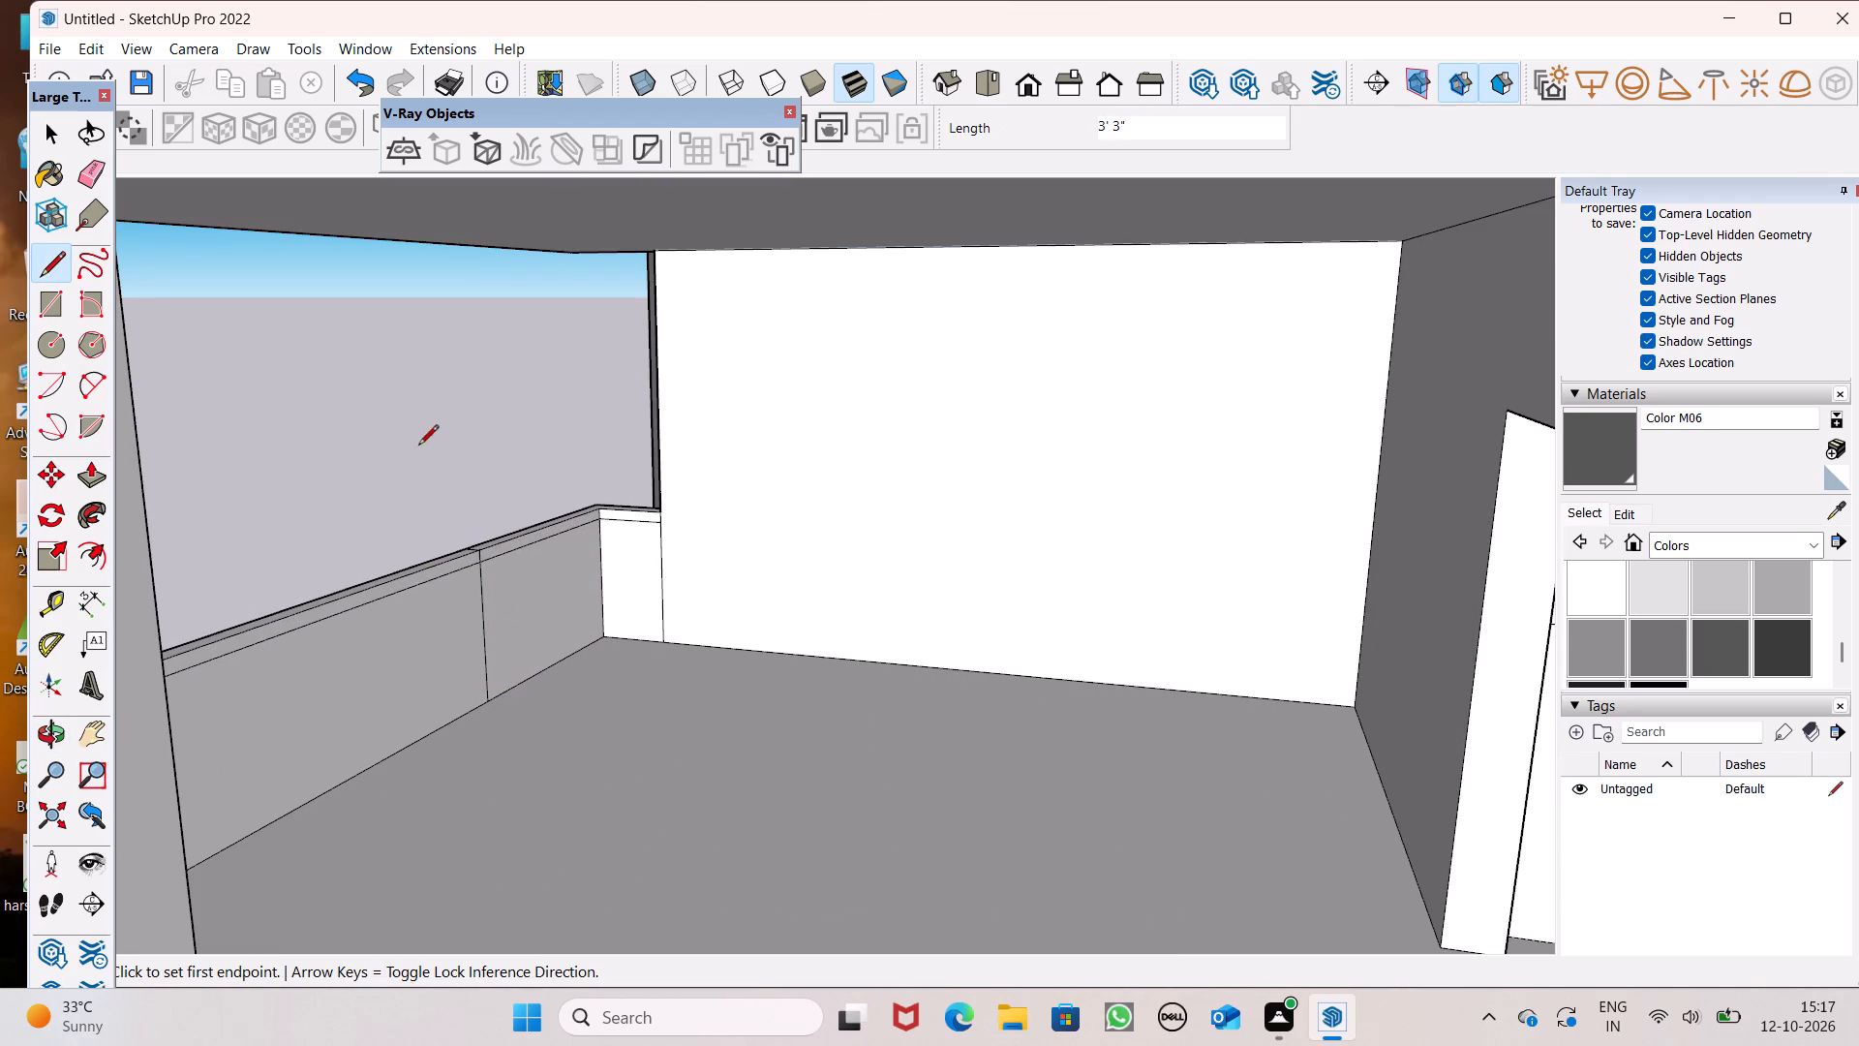
Erase the short stray line at the cap's split on the second-lowest parapet's inner face.
click(95, 182)
scroll(574, 641, up, 6)
scroll(369, 467, up, 3)
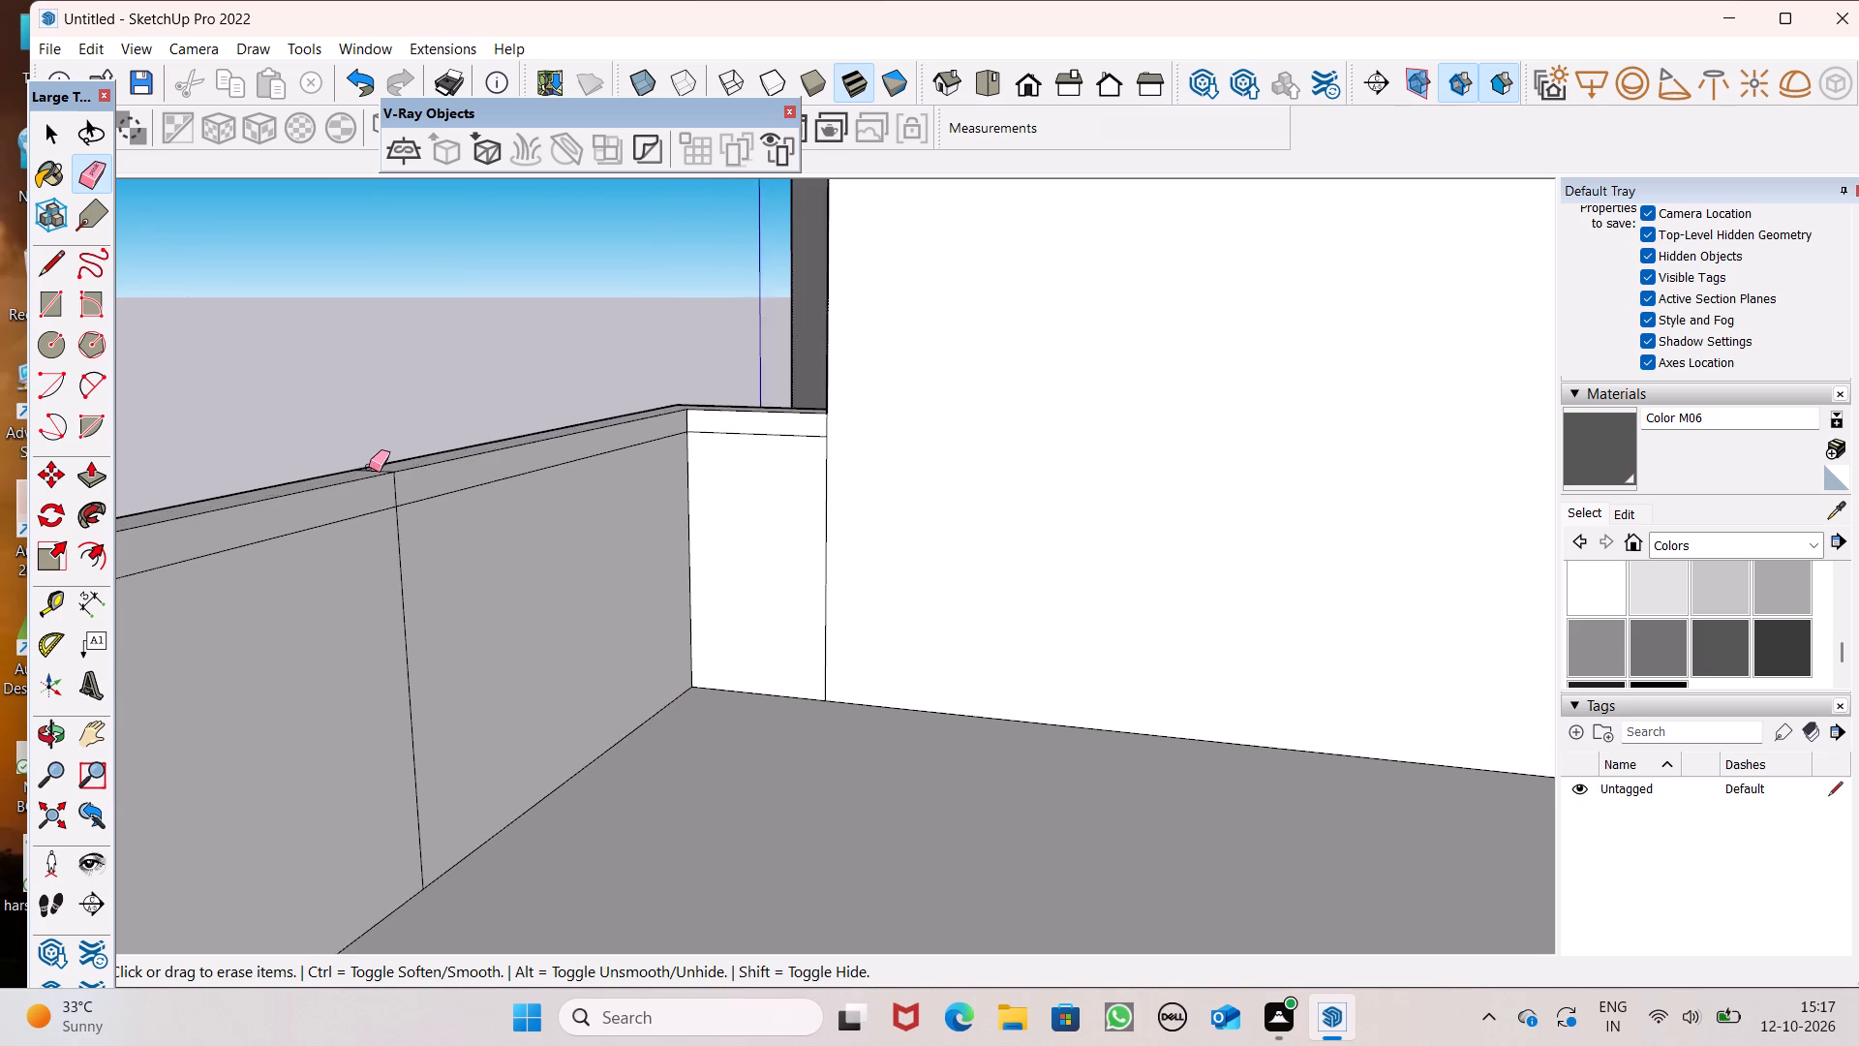
scroll(418, 524, up, 1)
middle_drag(419, 536, 492, 705)
scroll(484, 792, up, 8)
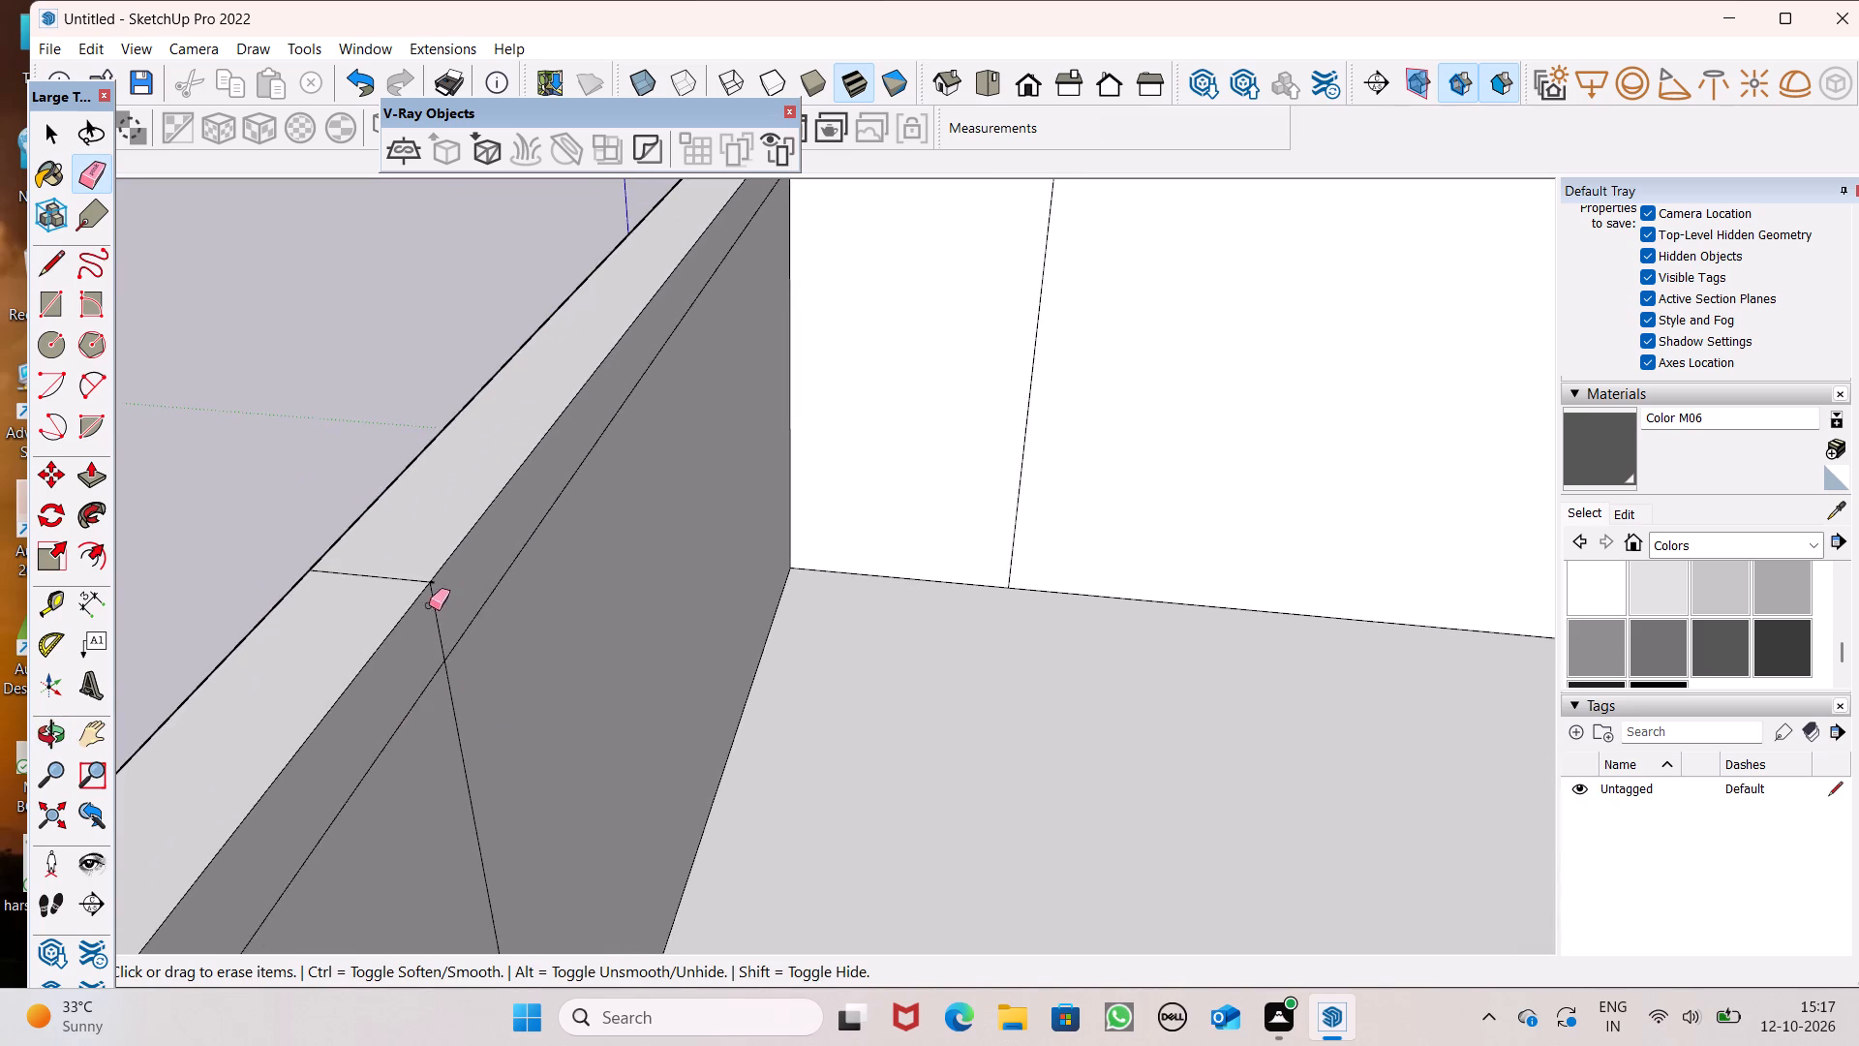
scroll(419, 594, up, 8)
scroll(544, 630, up, 7)
scroll(428, 535, up, 12)
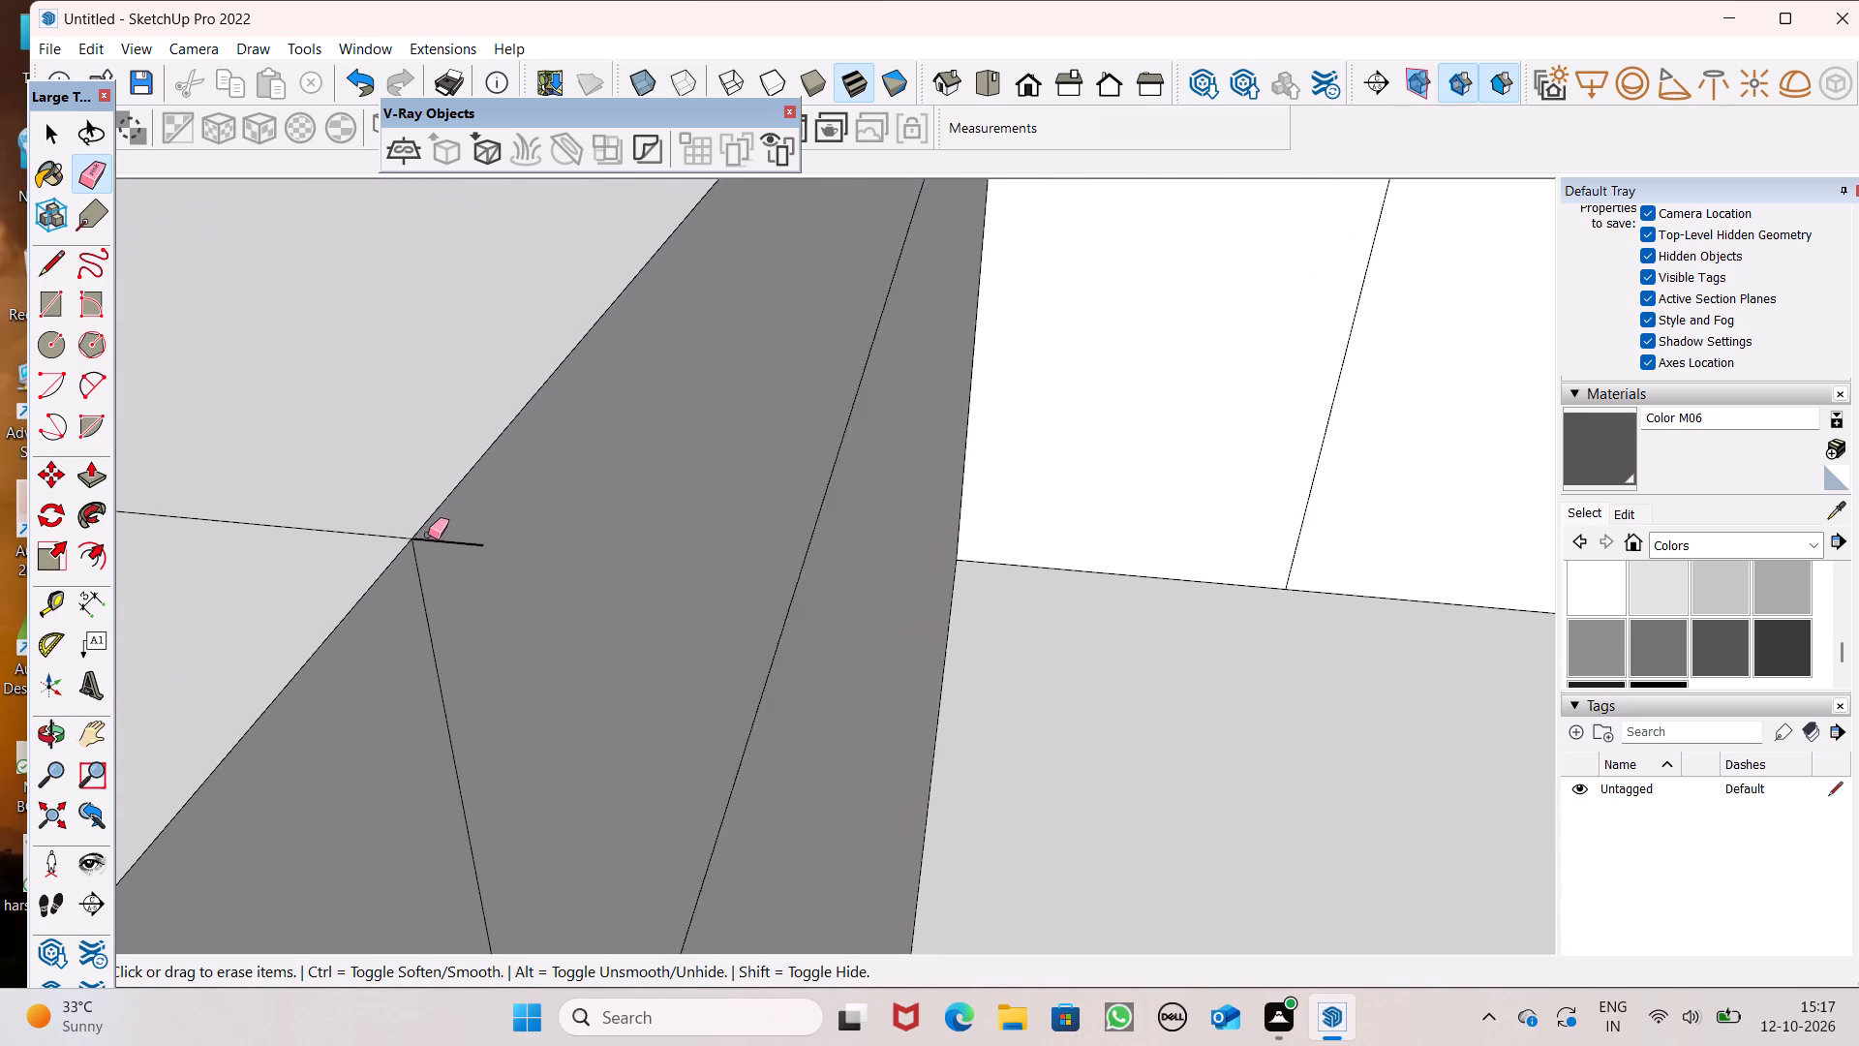
scroll(428, 535, up, 1)
click(445, 546)
click(468, 534)
click(468, 547)
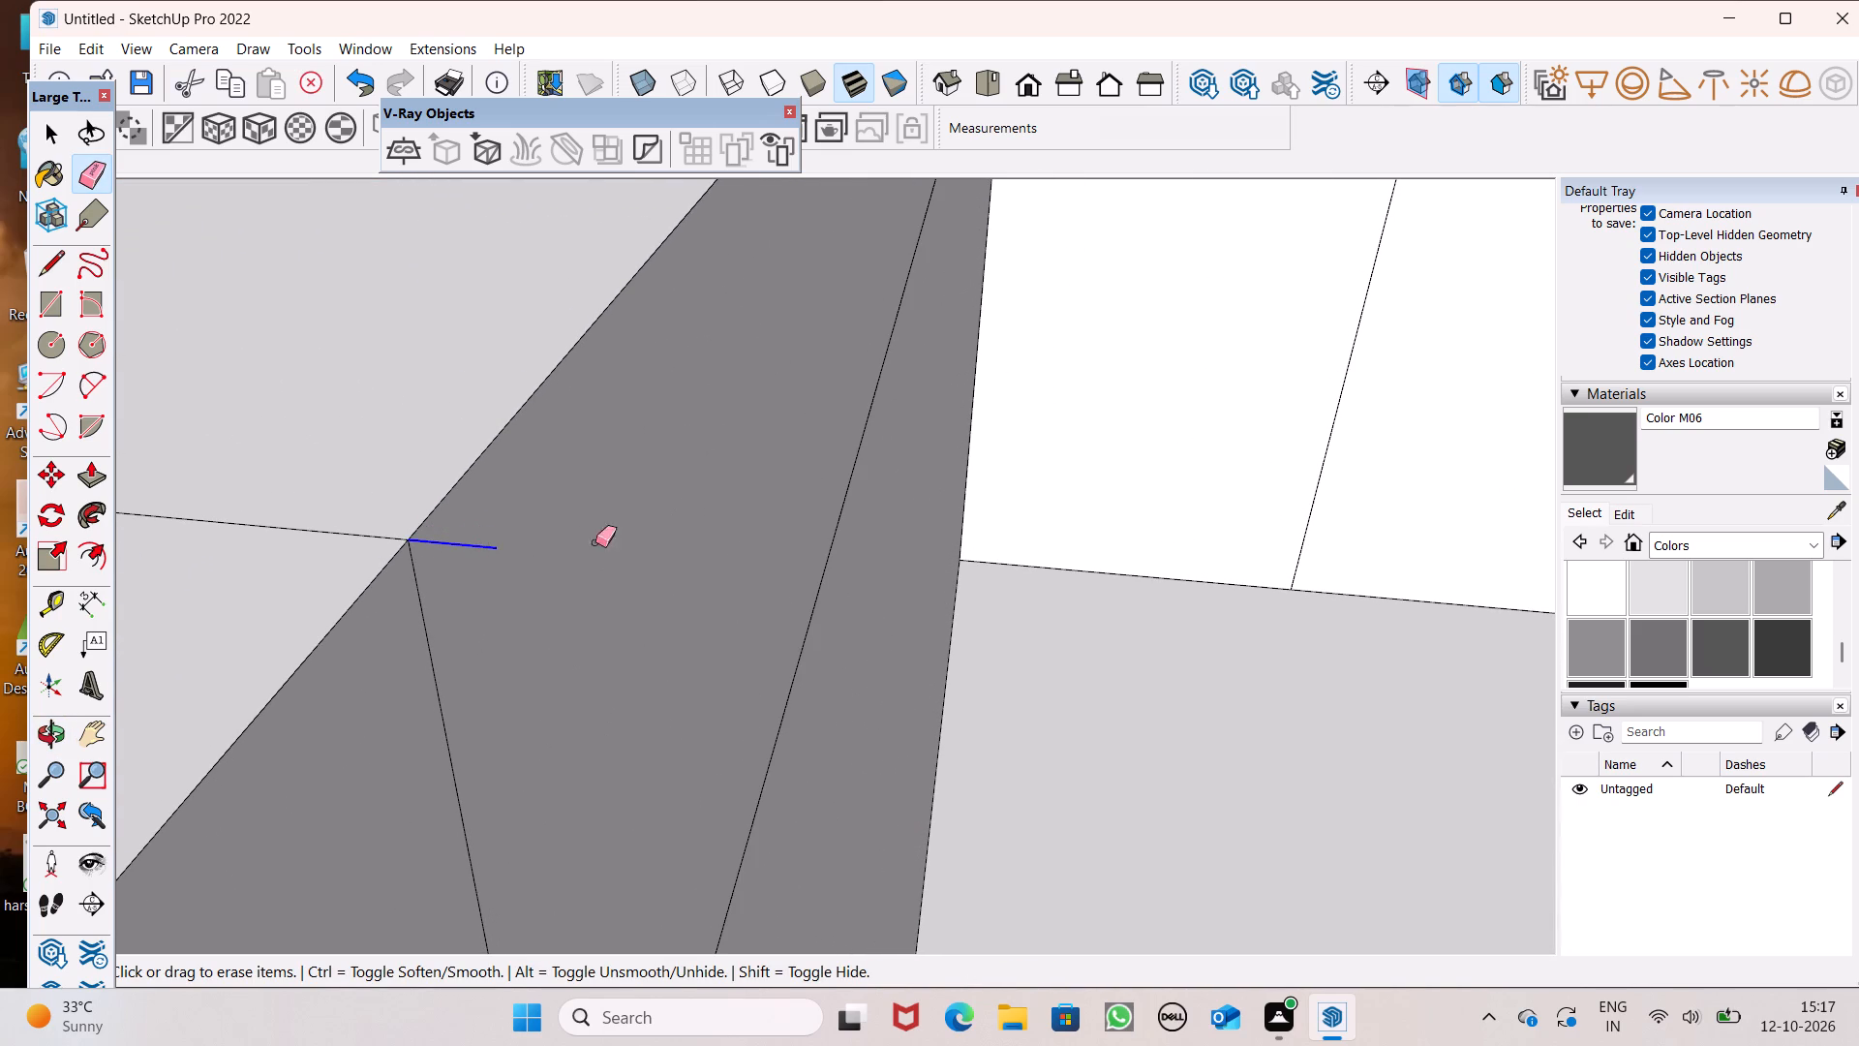
Return to the front view and examine the balcony parapets and their dividing lines across the facade.
scroll(731, 560, down, 3)
scroll(937, 699, up, 1)
middle_drag(935, 725, 993, 748)
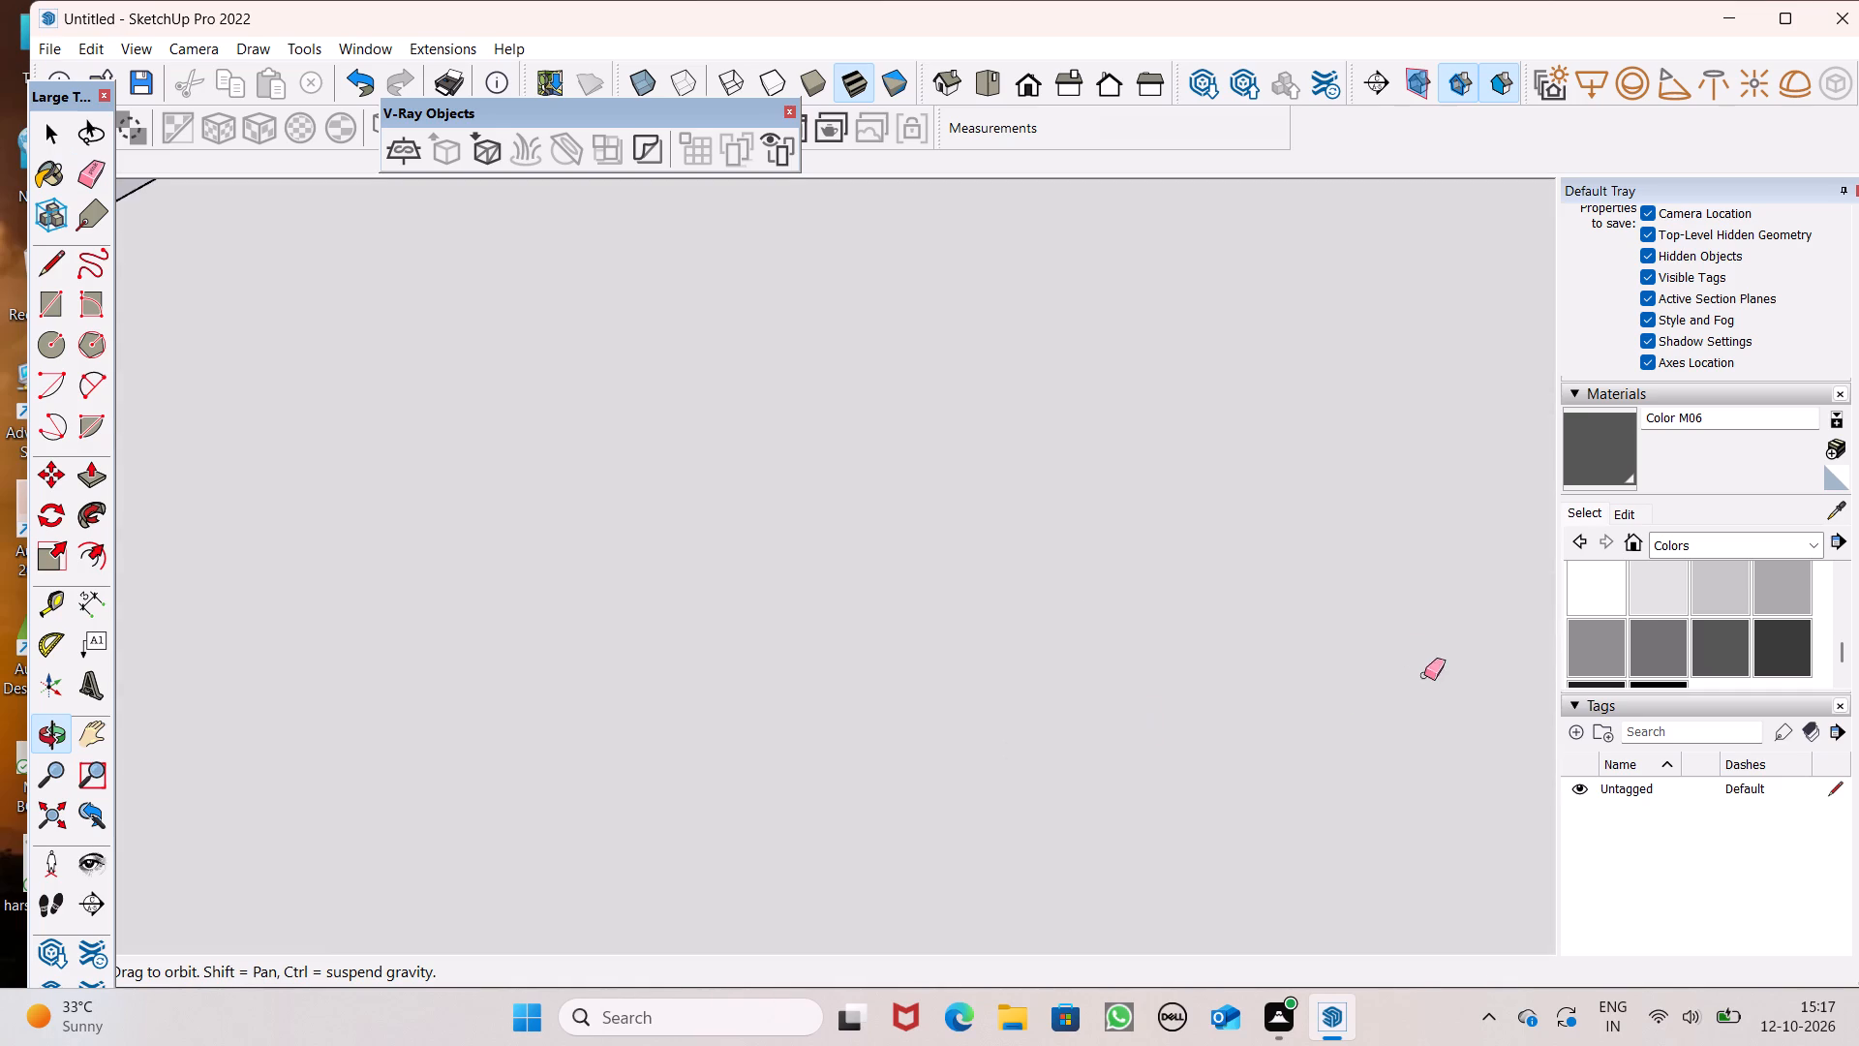
scroll(752, 603, down, 3)
middle_drag(713, 740, 1309, 643)
key(space)
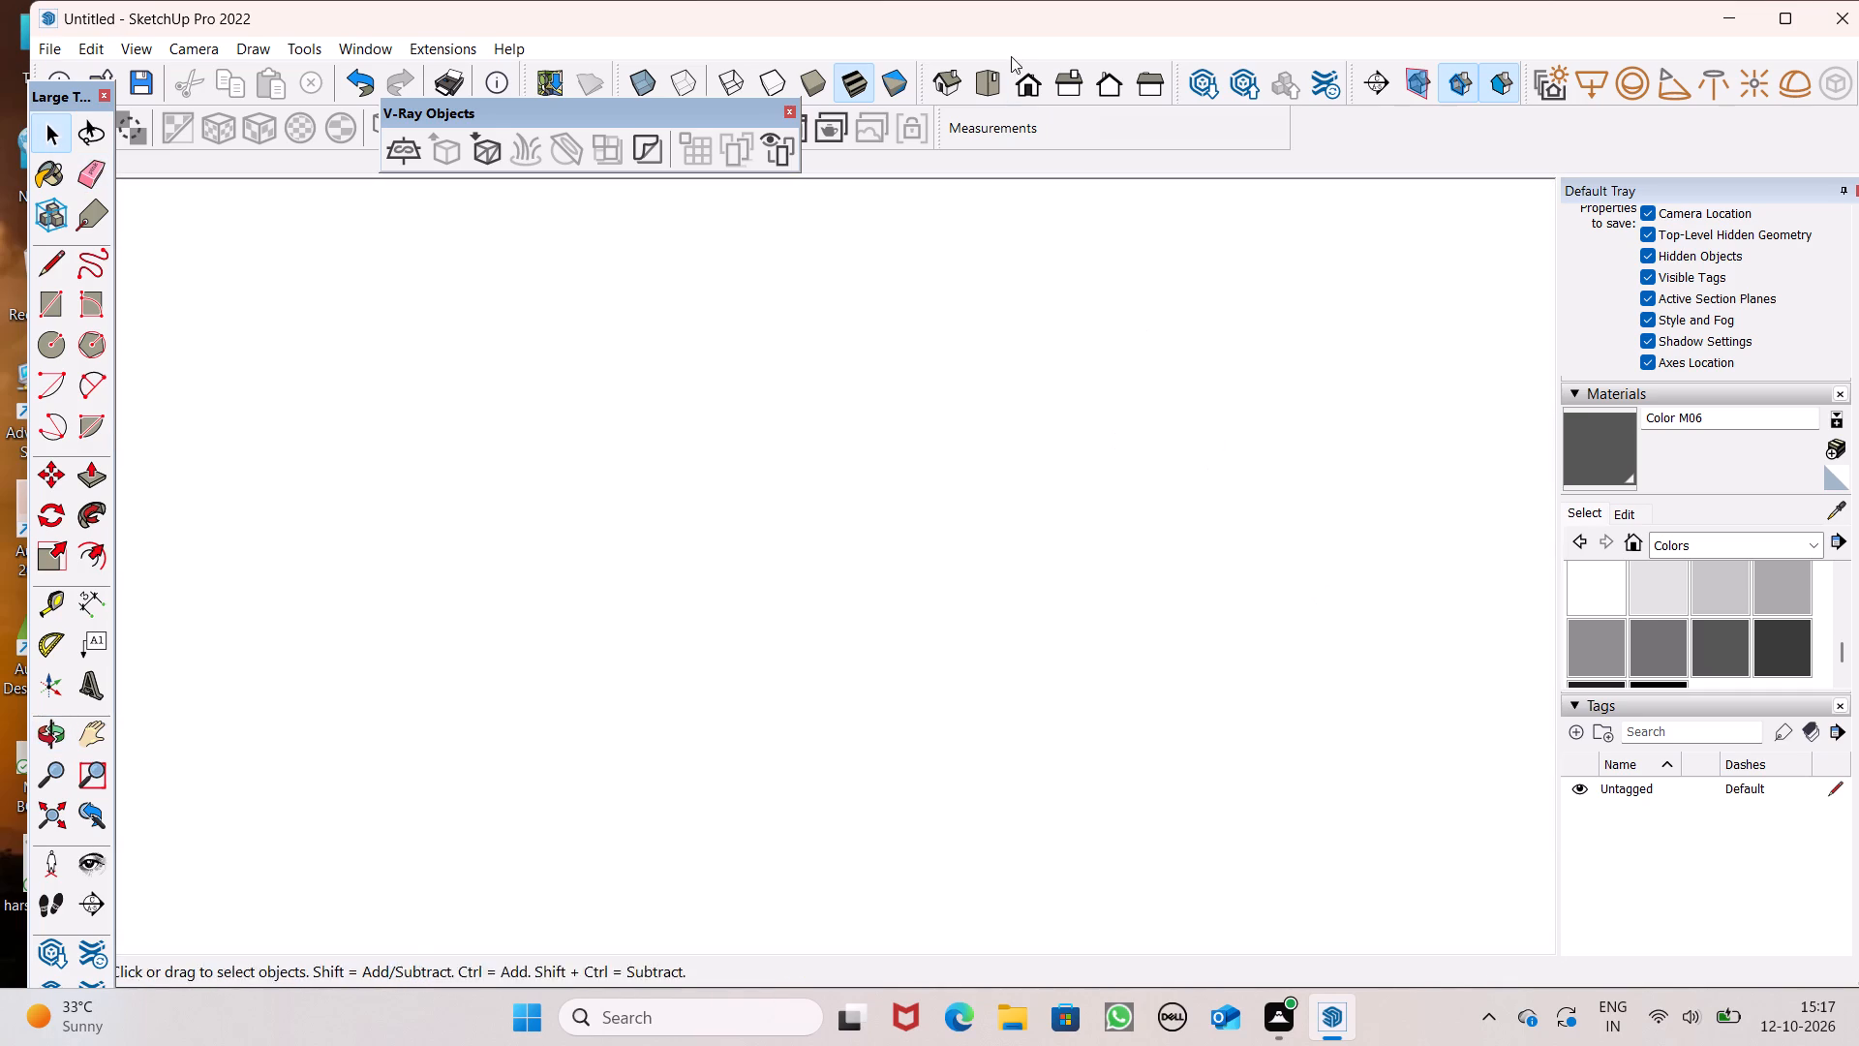
click(1024, 91)
scroll(1032, 278, down, 1)
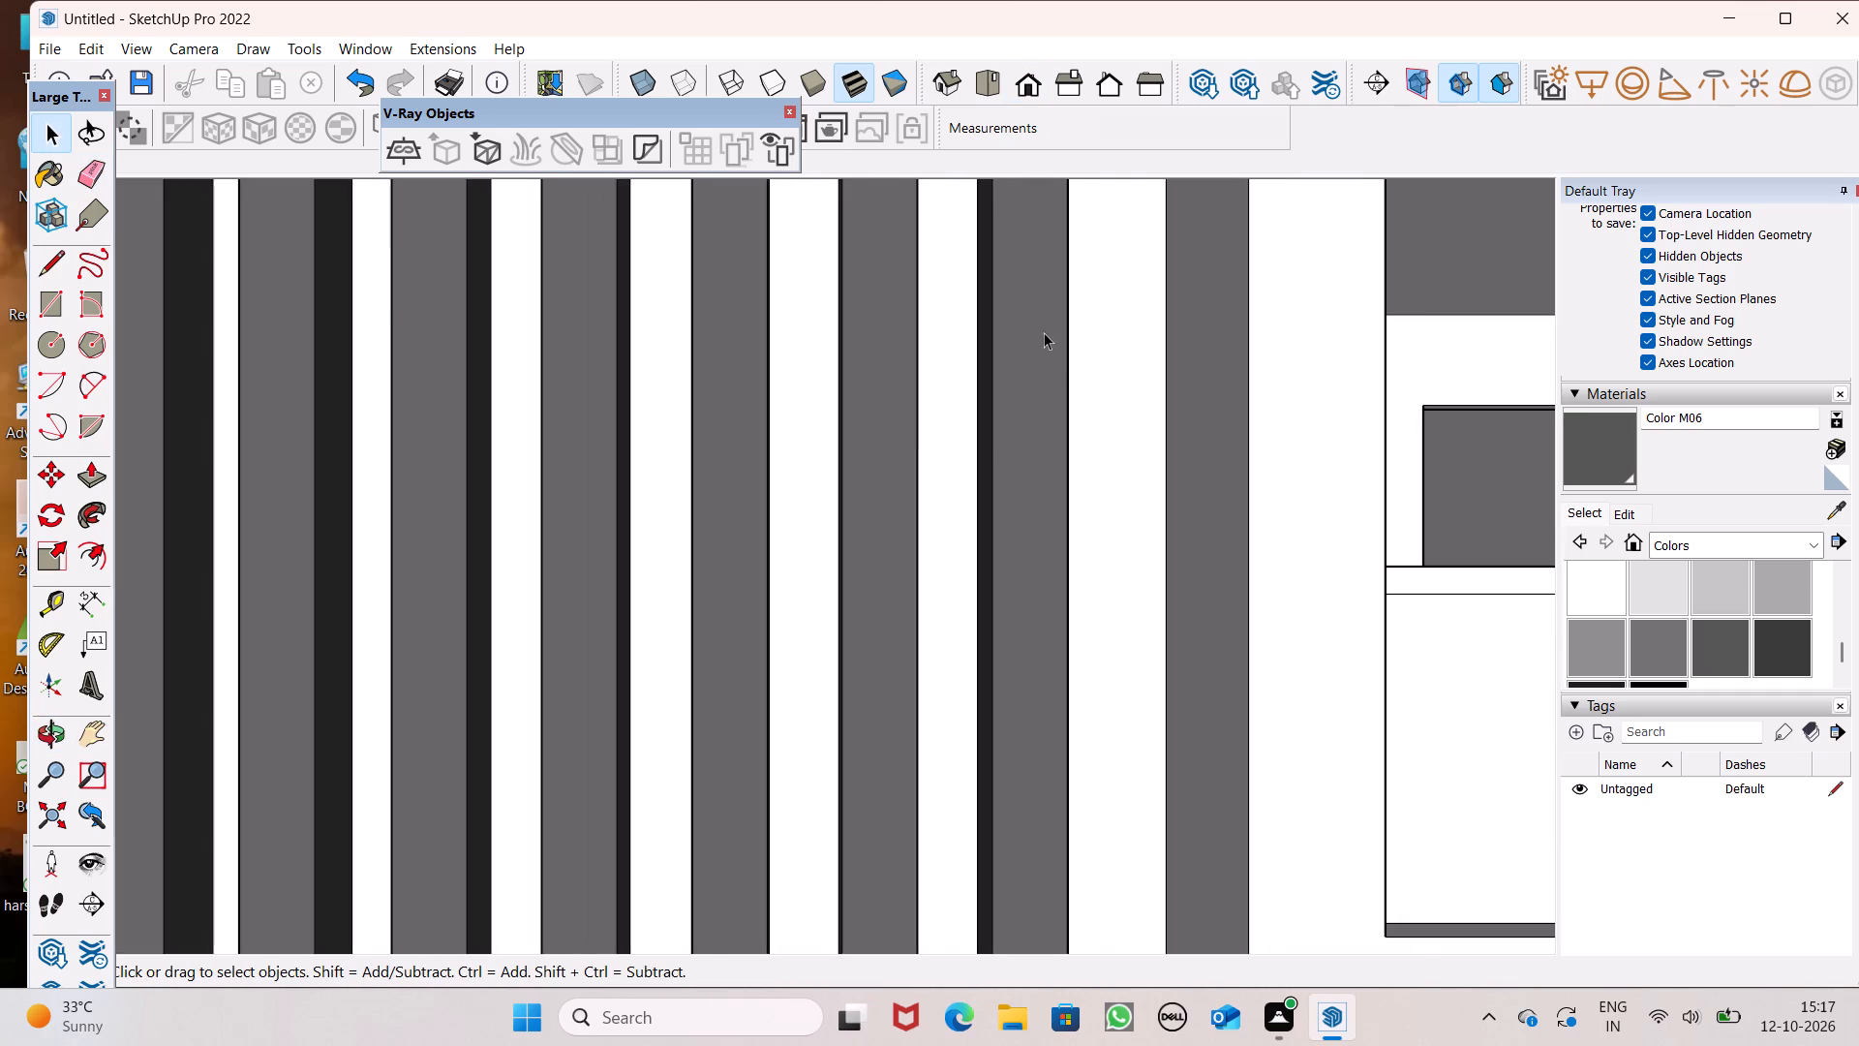
scroll(1066, 422, down, 11)
scroll(729, 489, down, 3)
scroll(571, 451, down, 6)
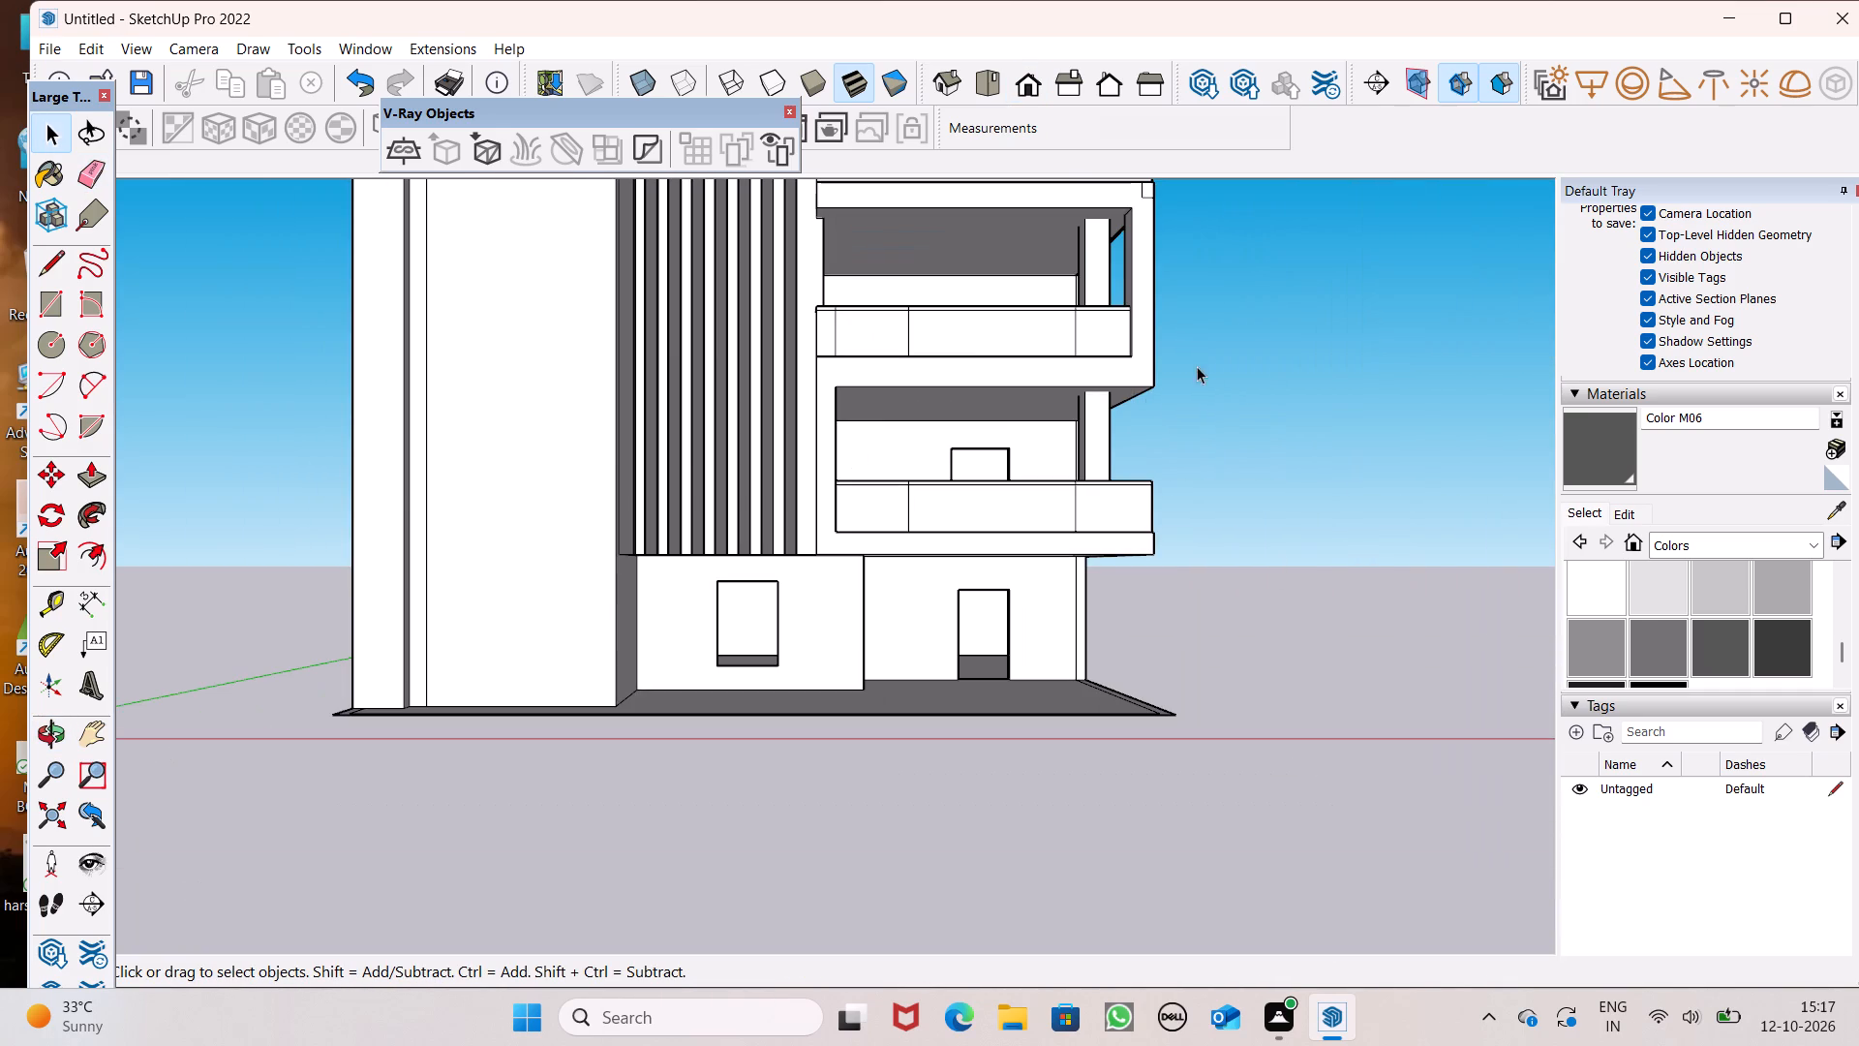
middle_drag(990, 334, 1019, 530)
scroll(1003, 300, up, 7)
scroll(986, 508, up, 3)
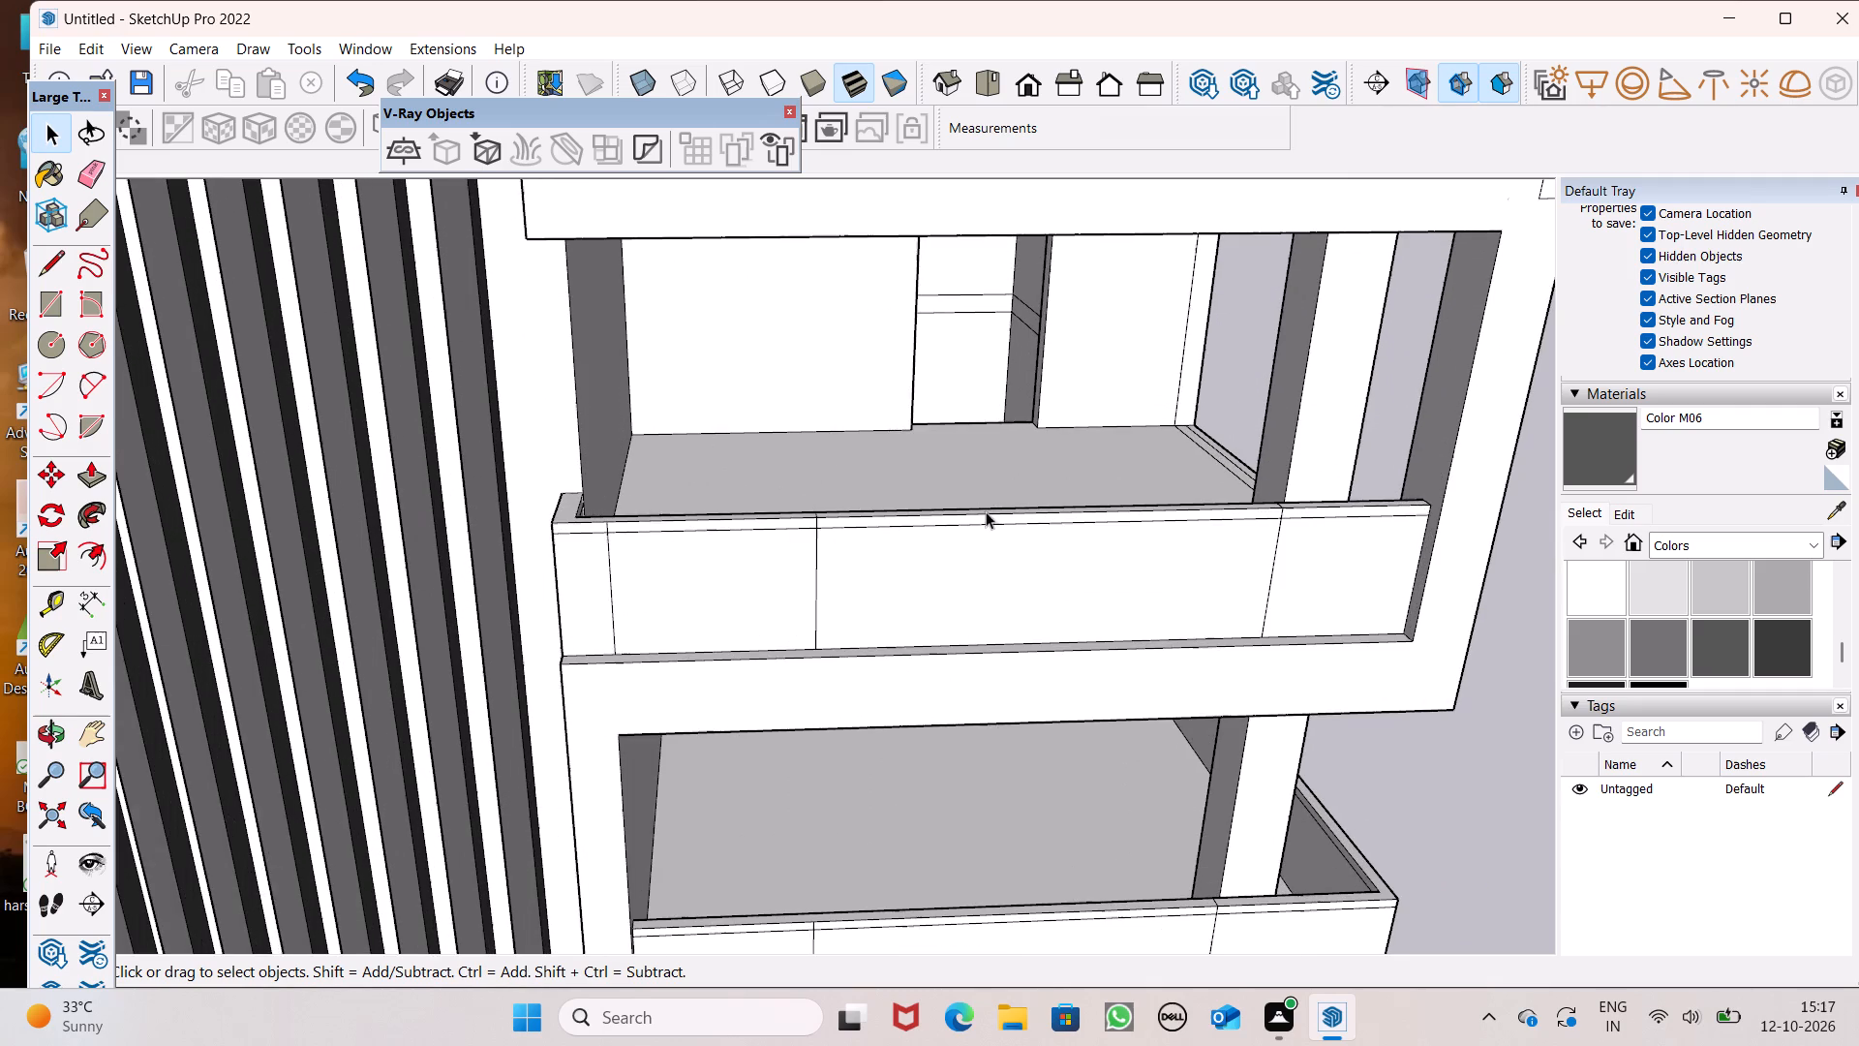
scroll(996, 521, down, 5)
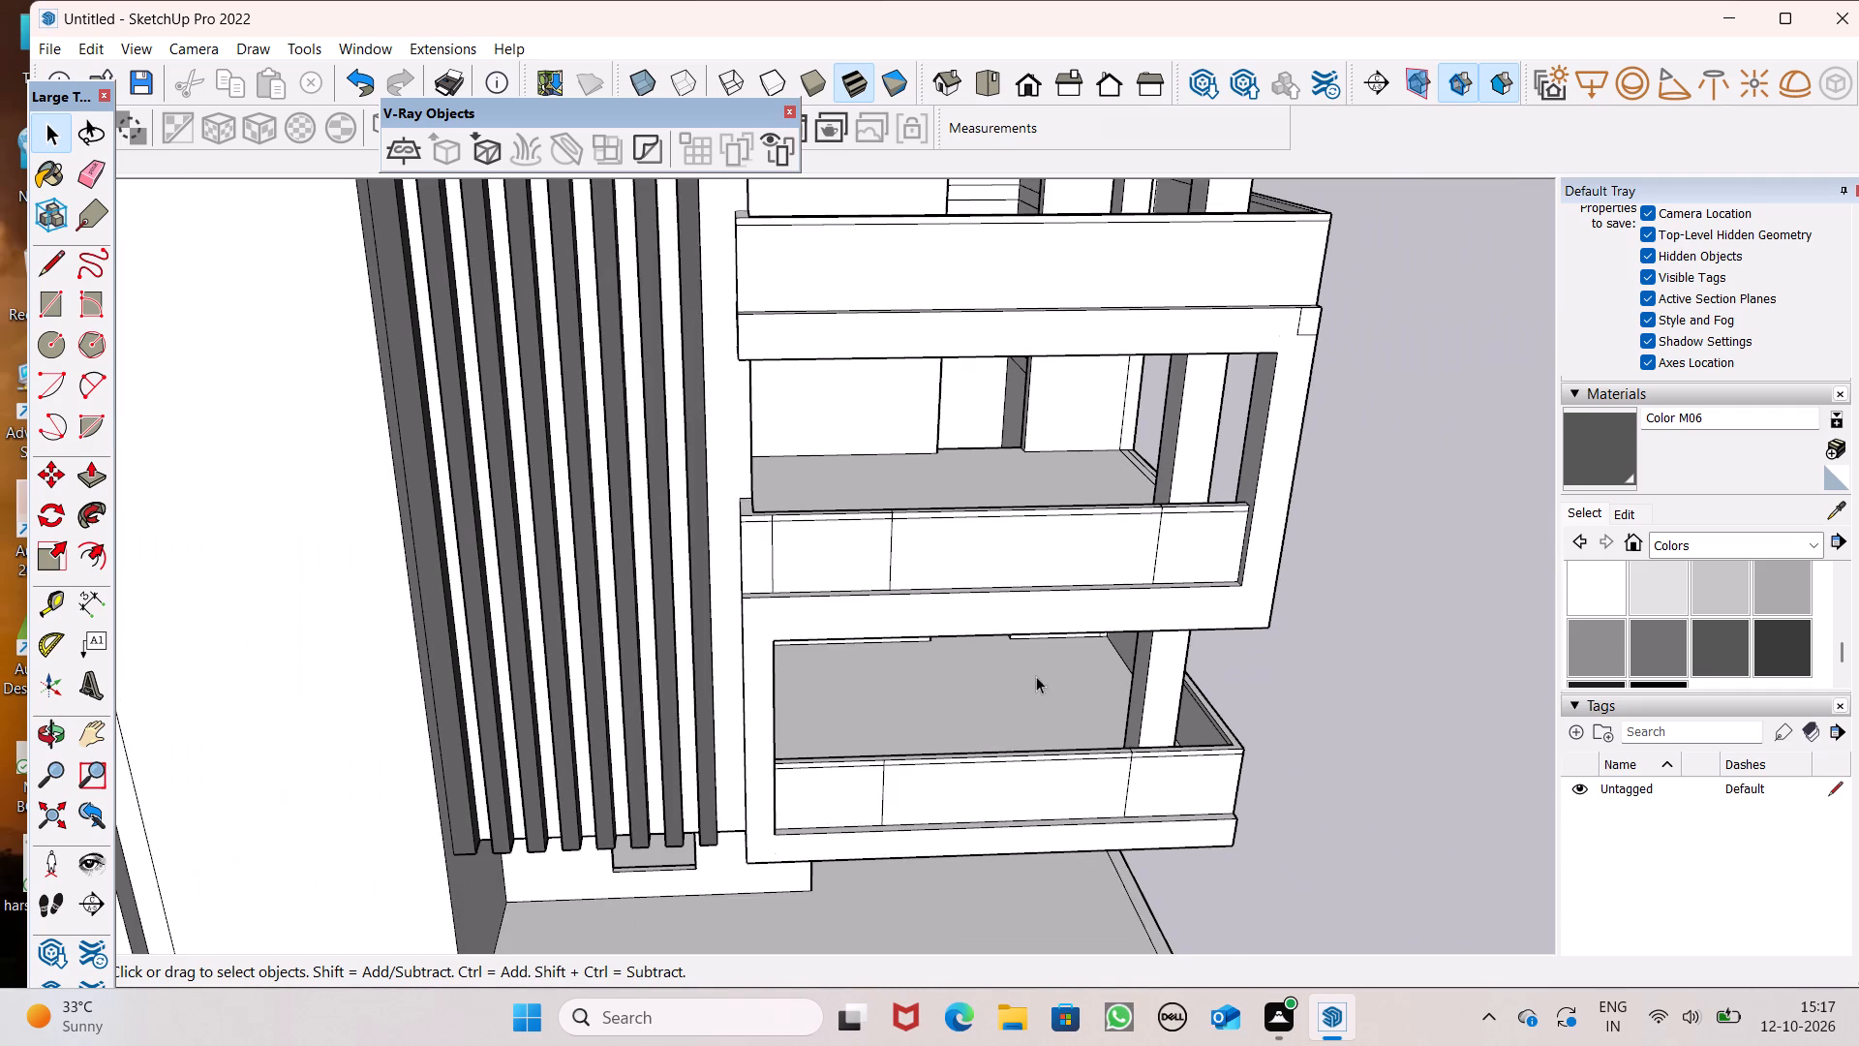
middle_drag(980, 820, 924, 775)
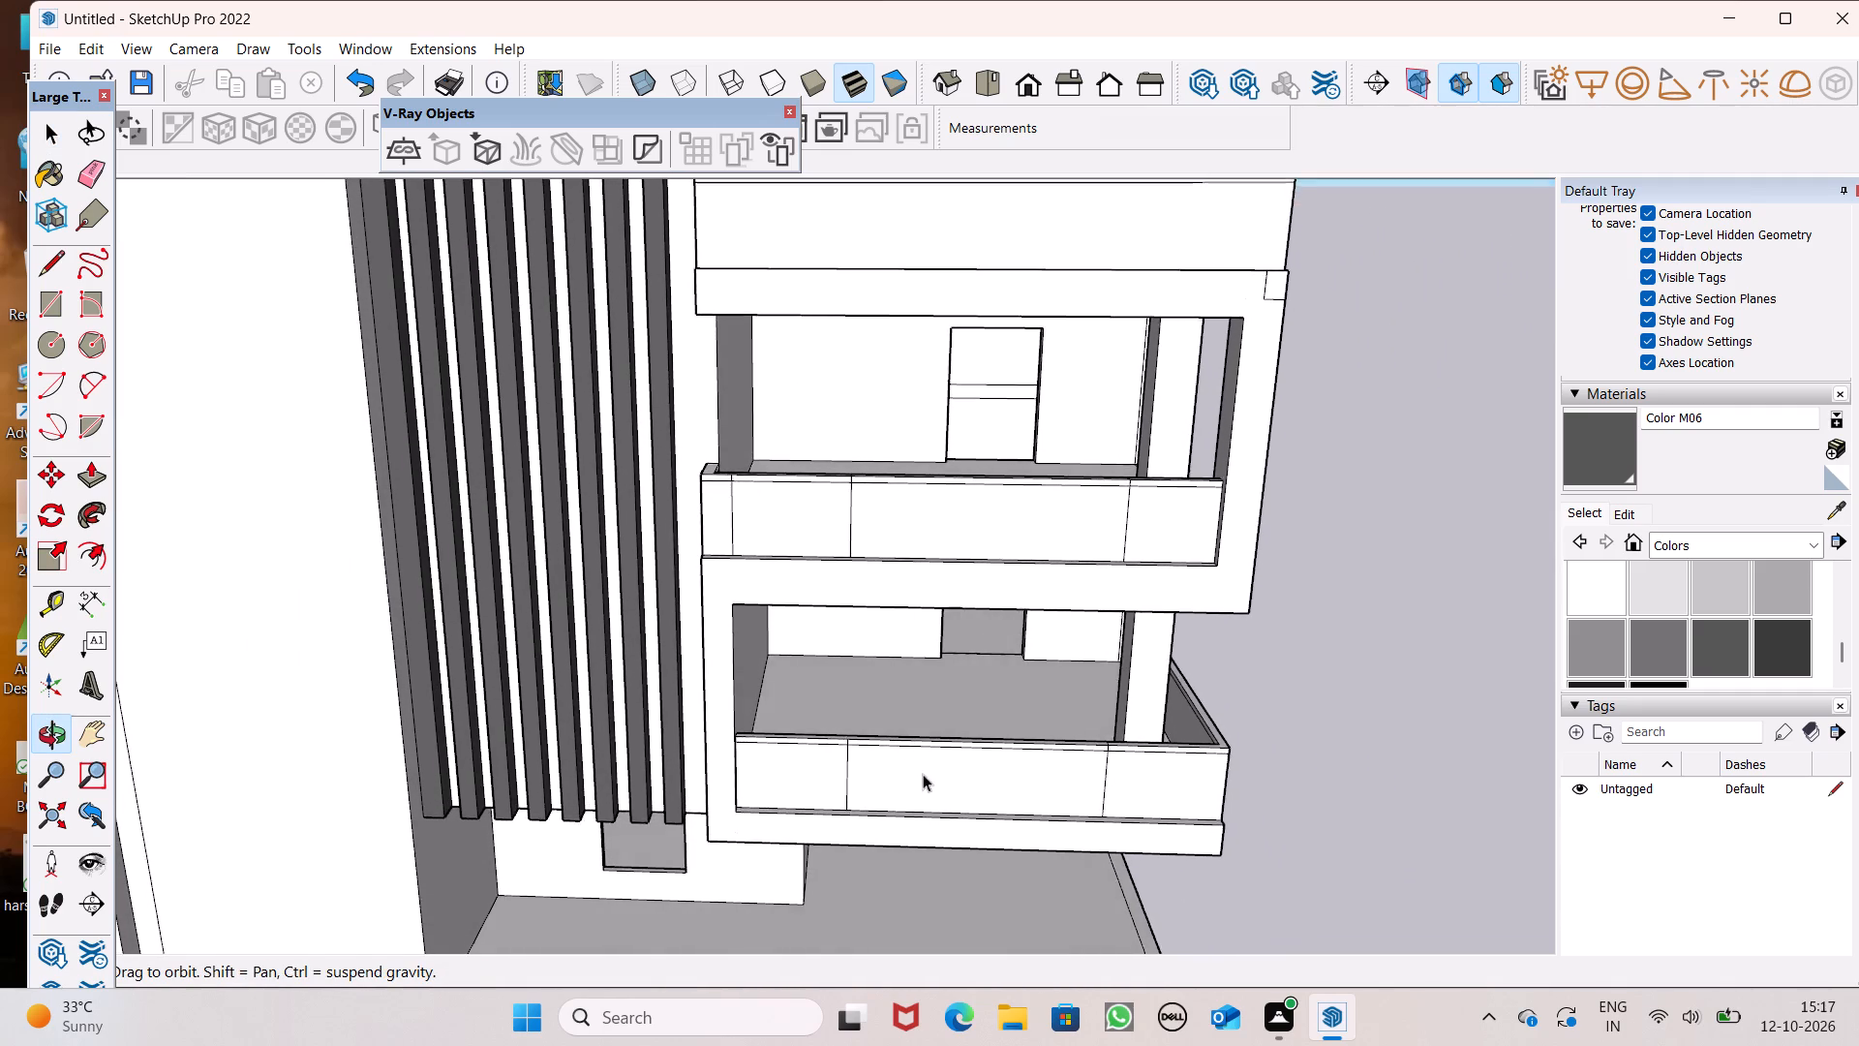
scroll(924, 618, down, 4)
scroll(892, 466, down, 3)
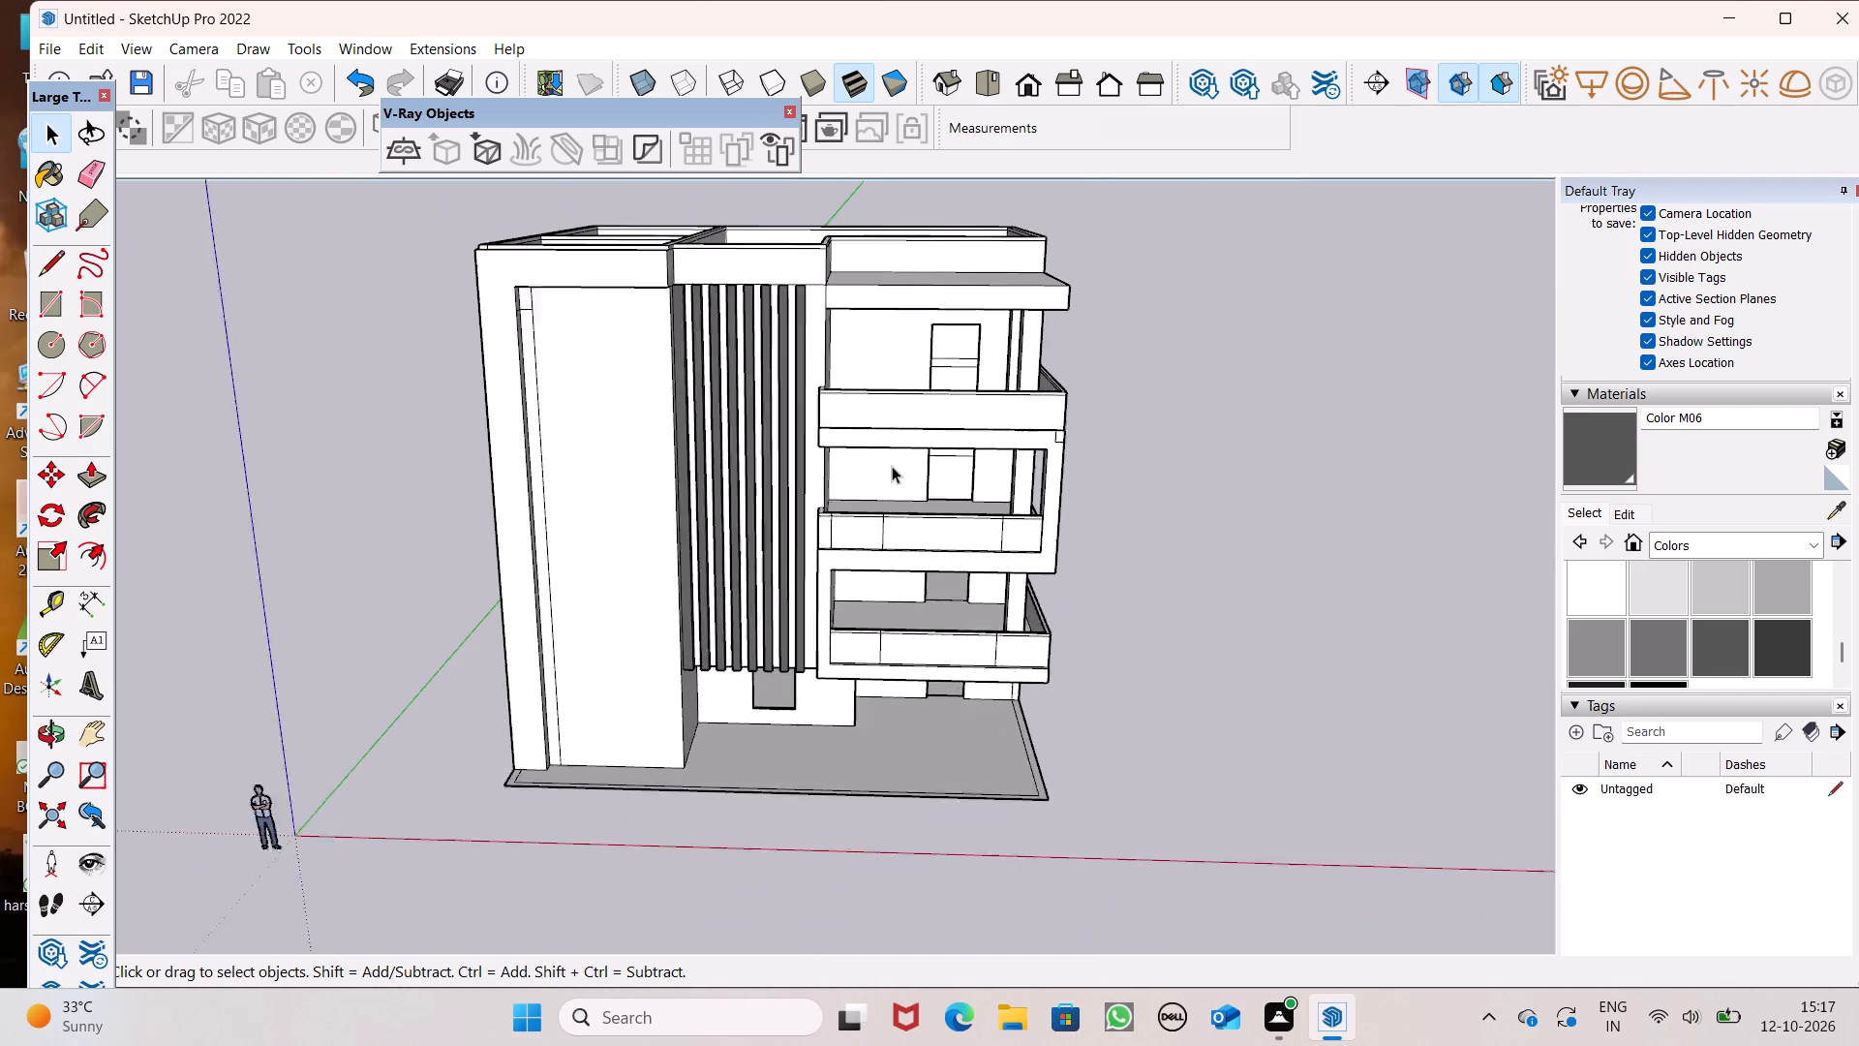
scroll(892, 466, down, 1)
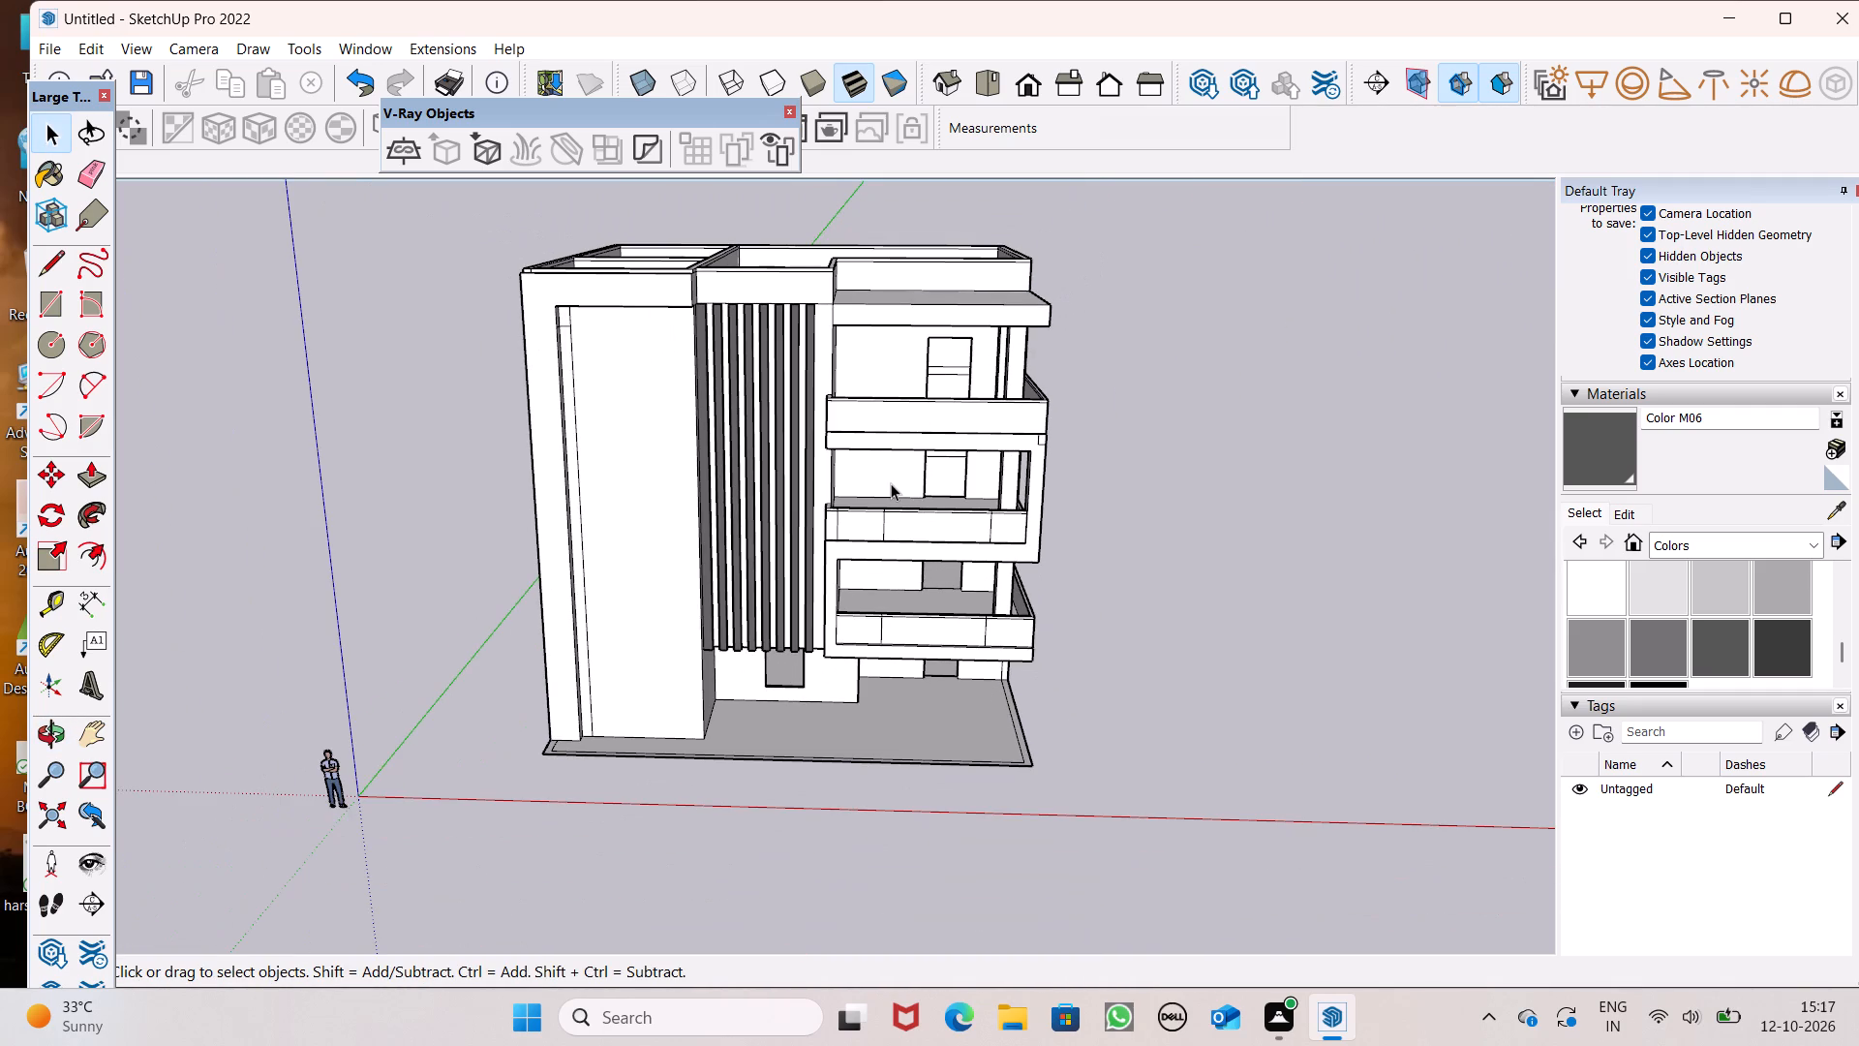
scroll(891, 483, down, 1)
Draw a vertical line about 7' 9" up from the second-lowest parapet's division to the highest balcony parapet's base, continuing to its top edge.
scroll(913, 408, up, 11)
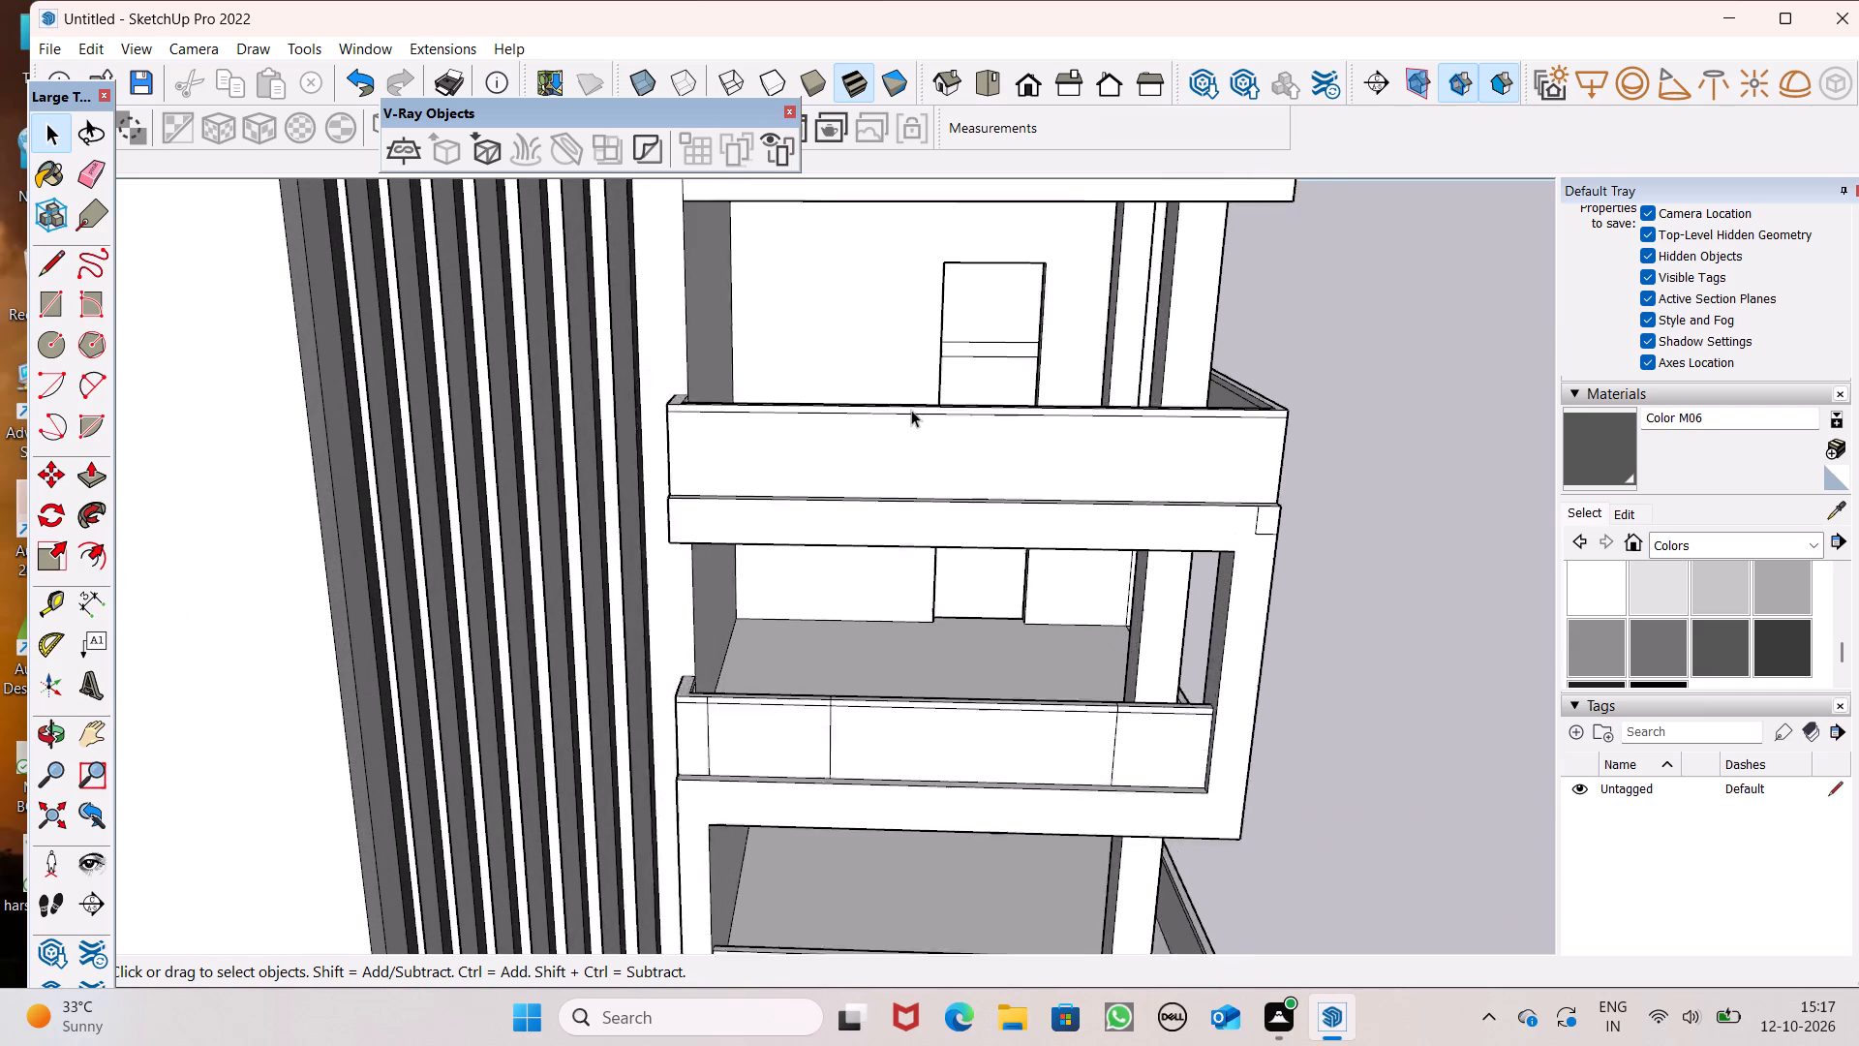
scroll(911, 410, up, 1)
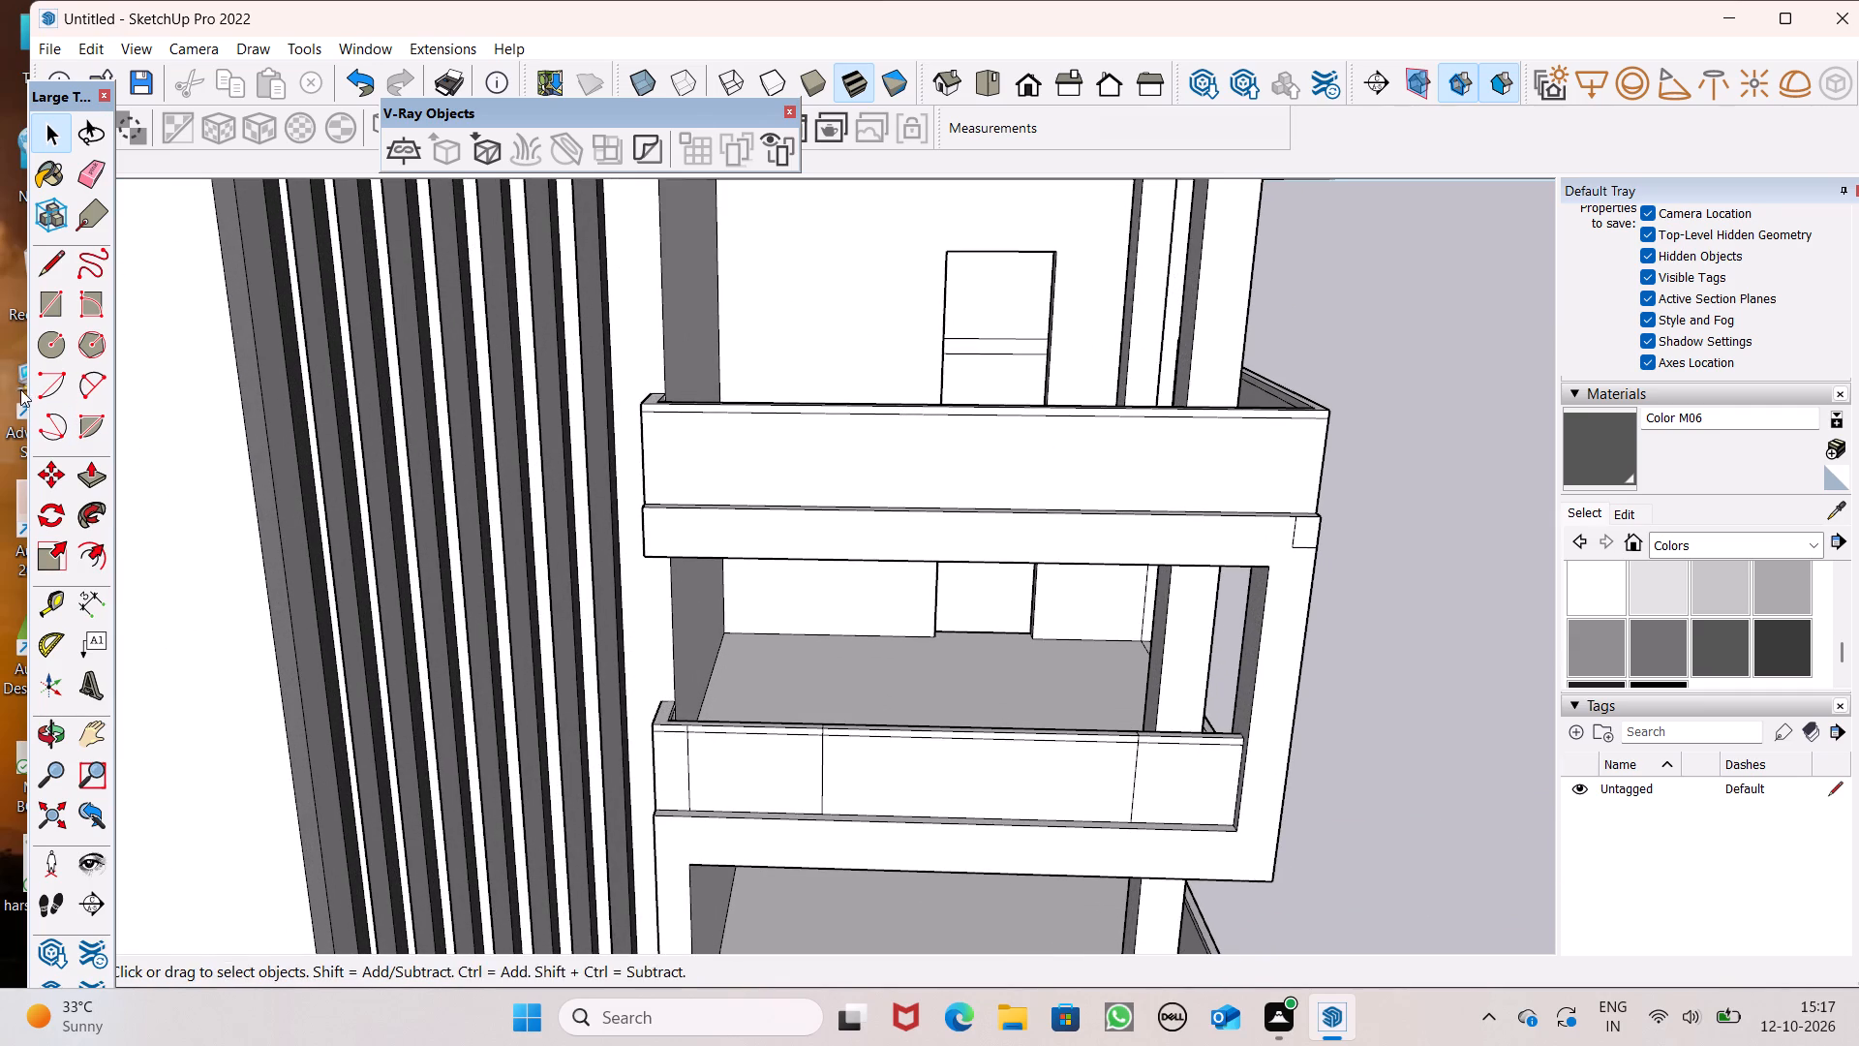
click(56, 269)
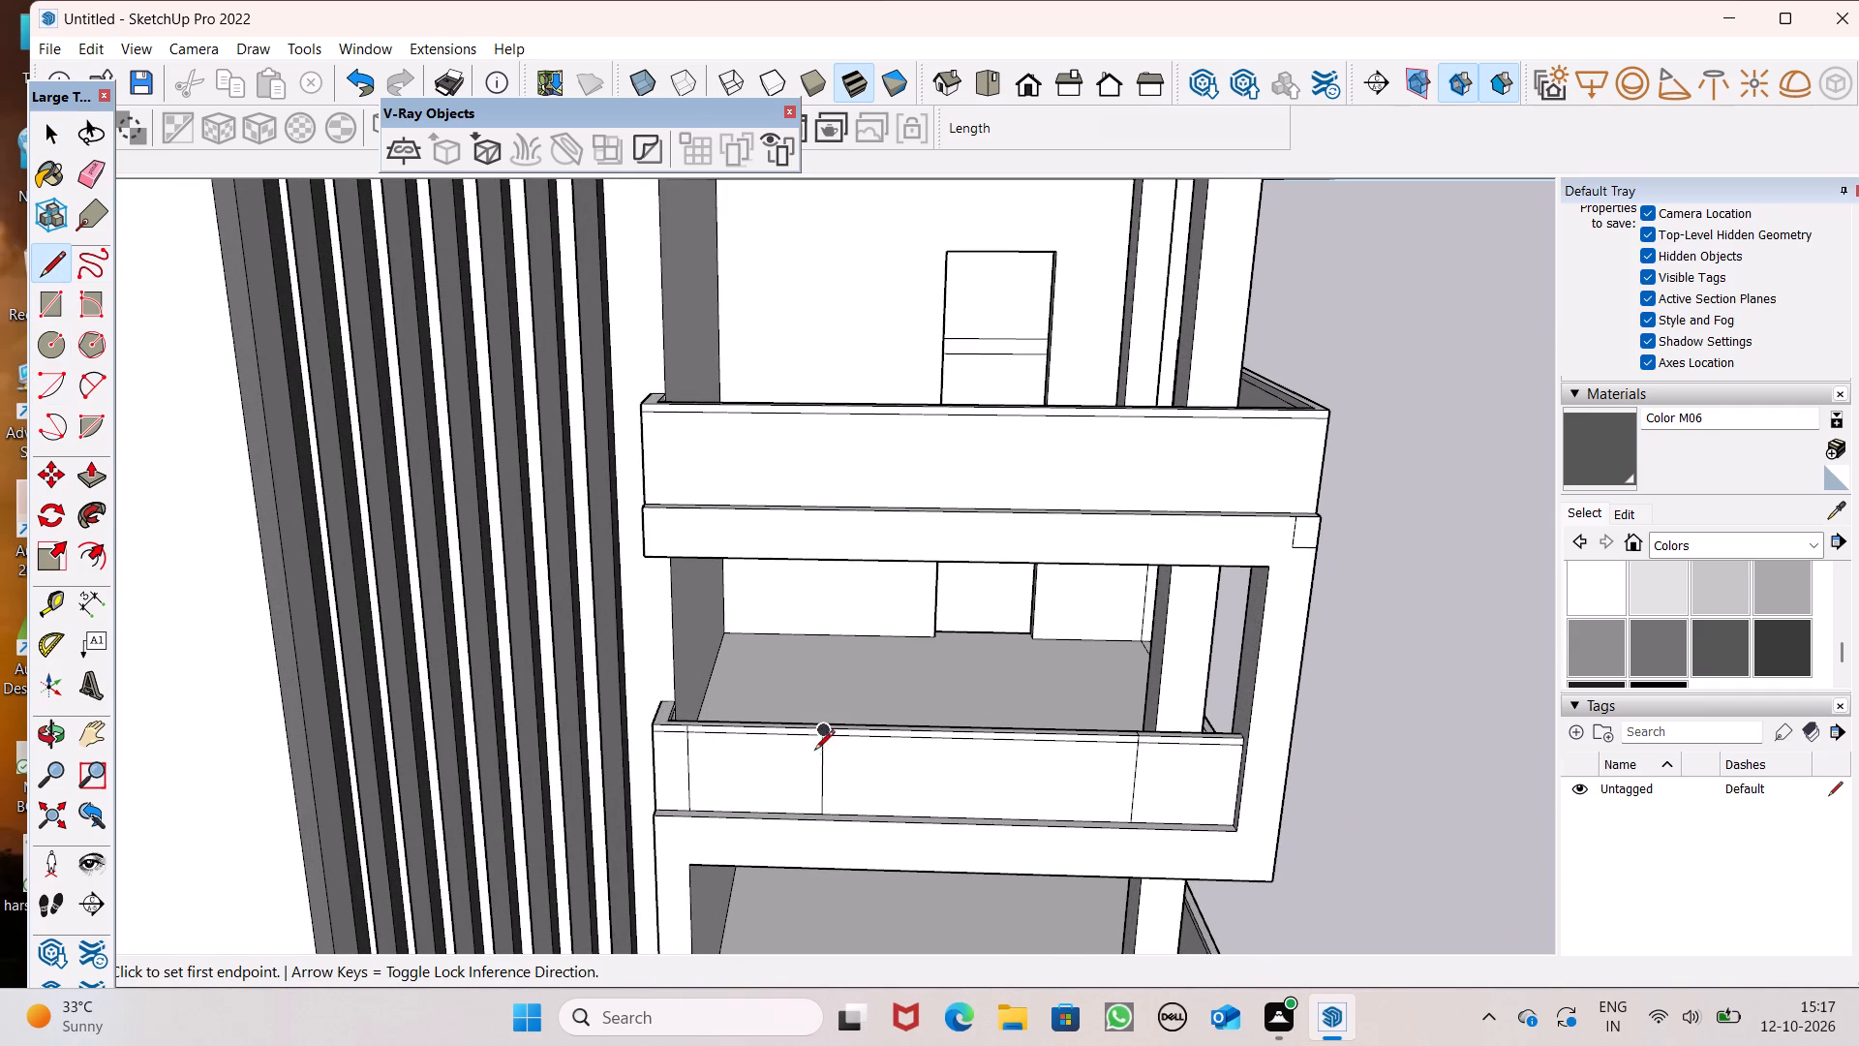
click(825, 728)
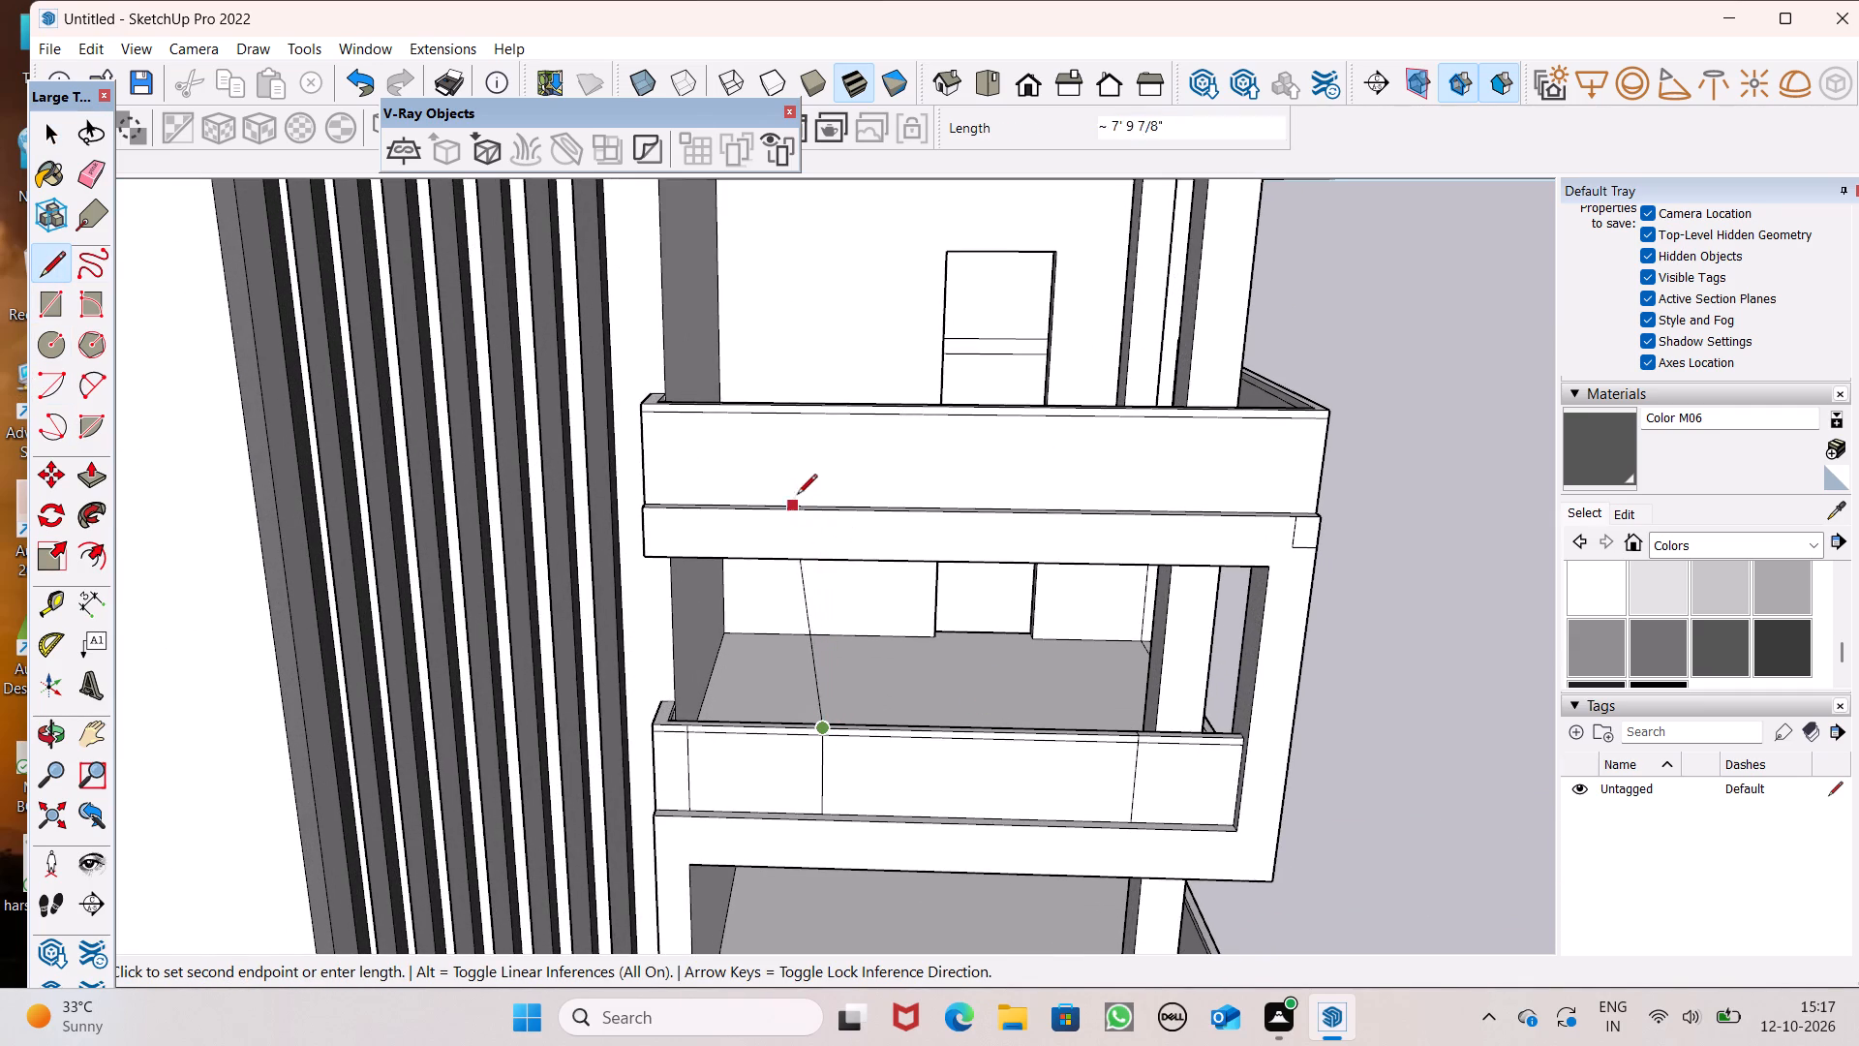
scroll(826, 504, up, 3)
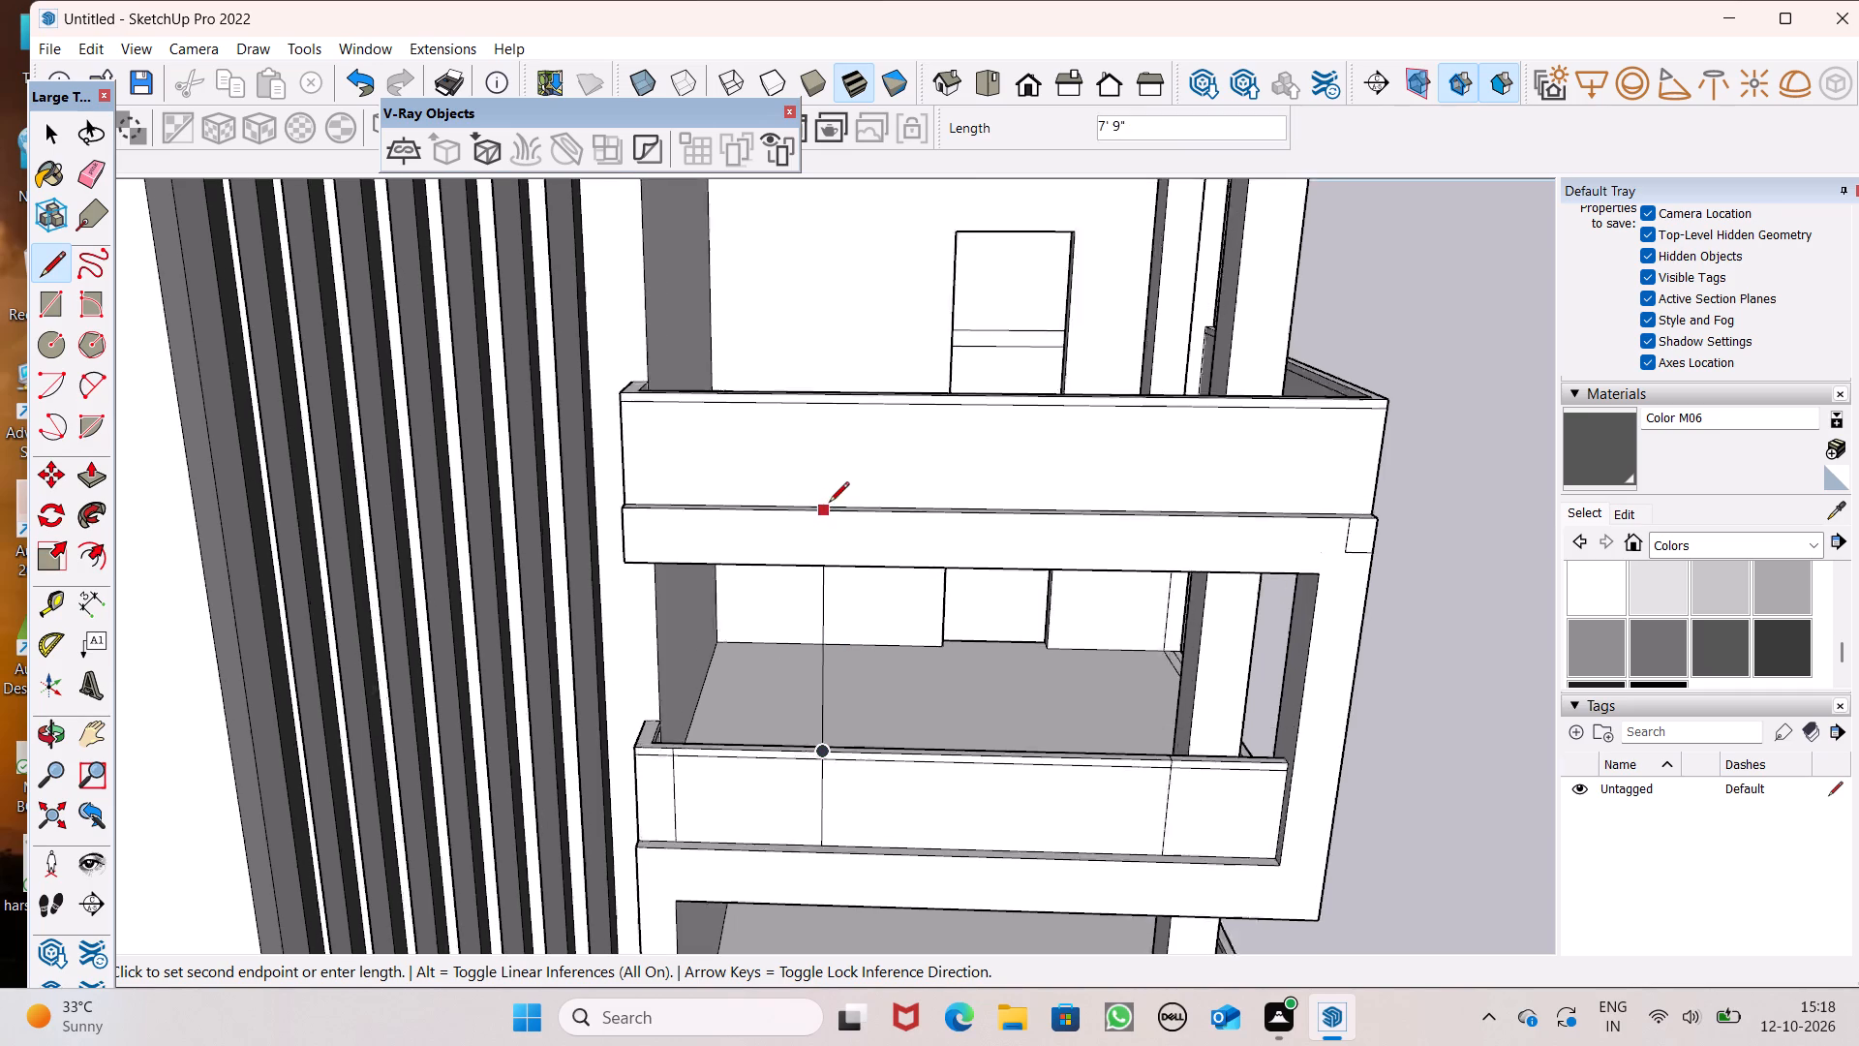
scroll(829, 504, up, 7)
drag(812, 512, 812, 495)
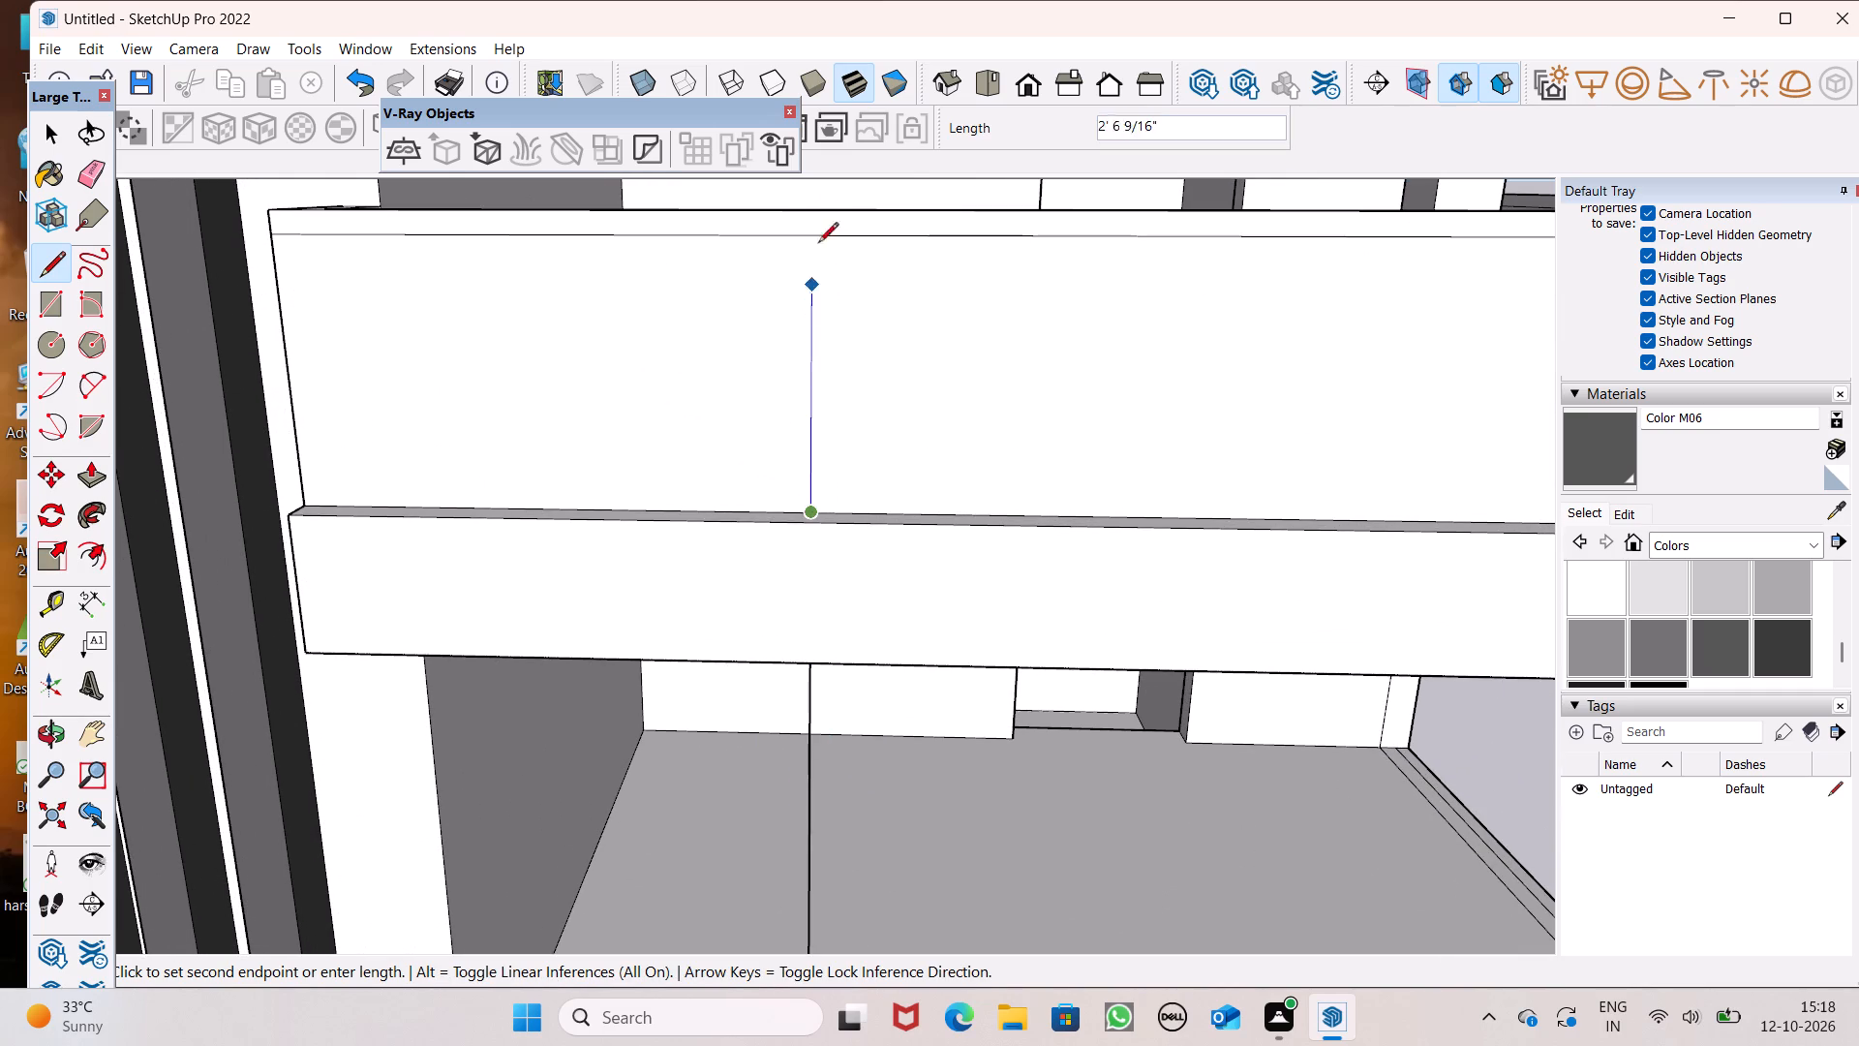
click(810, 203)
key(space)
scroll(959, 305, down, 2)
scroll(959, 315, up, 1)
scroll(955, 325, down, 5)
Erase the vertical construction line spanning the opening between the second-lowest and highest balcony parapets.
click(102, 184)
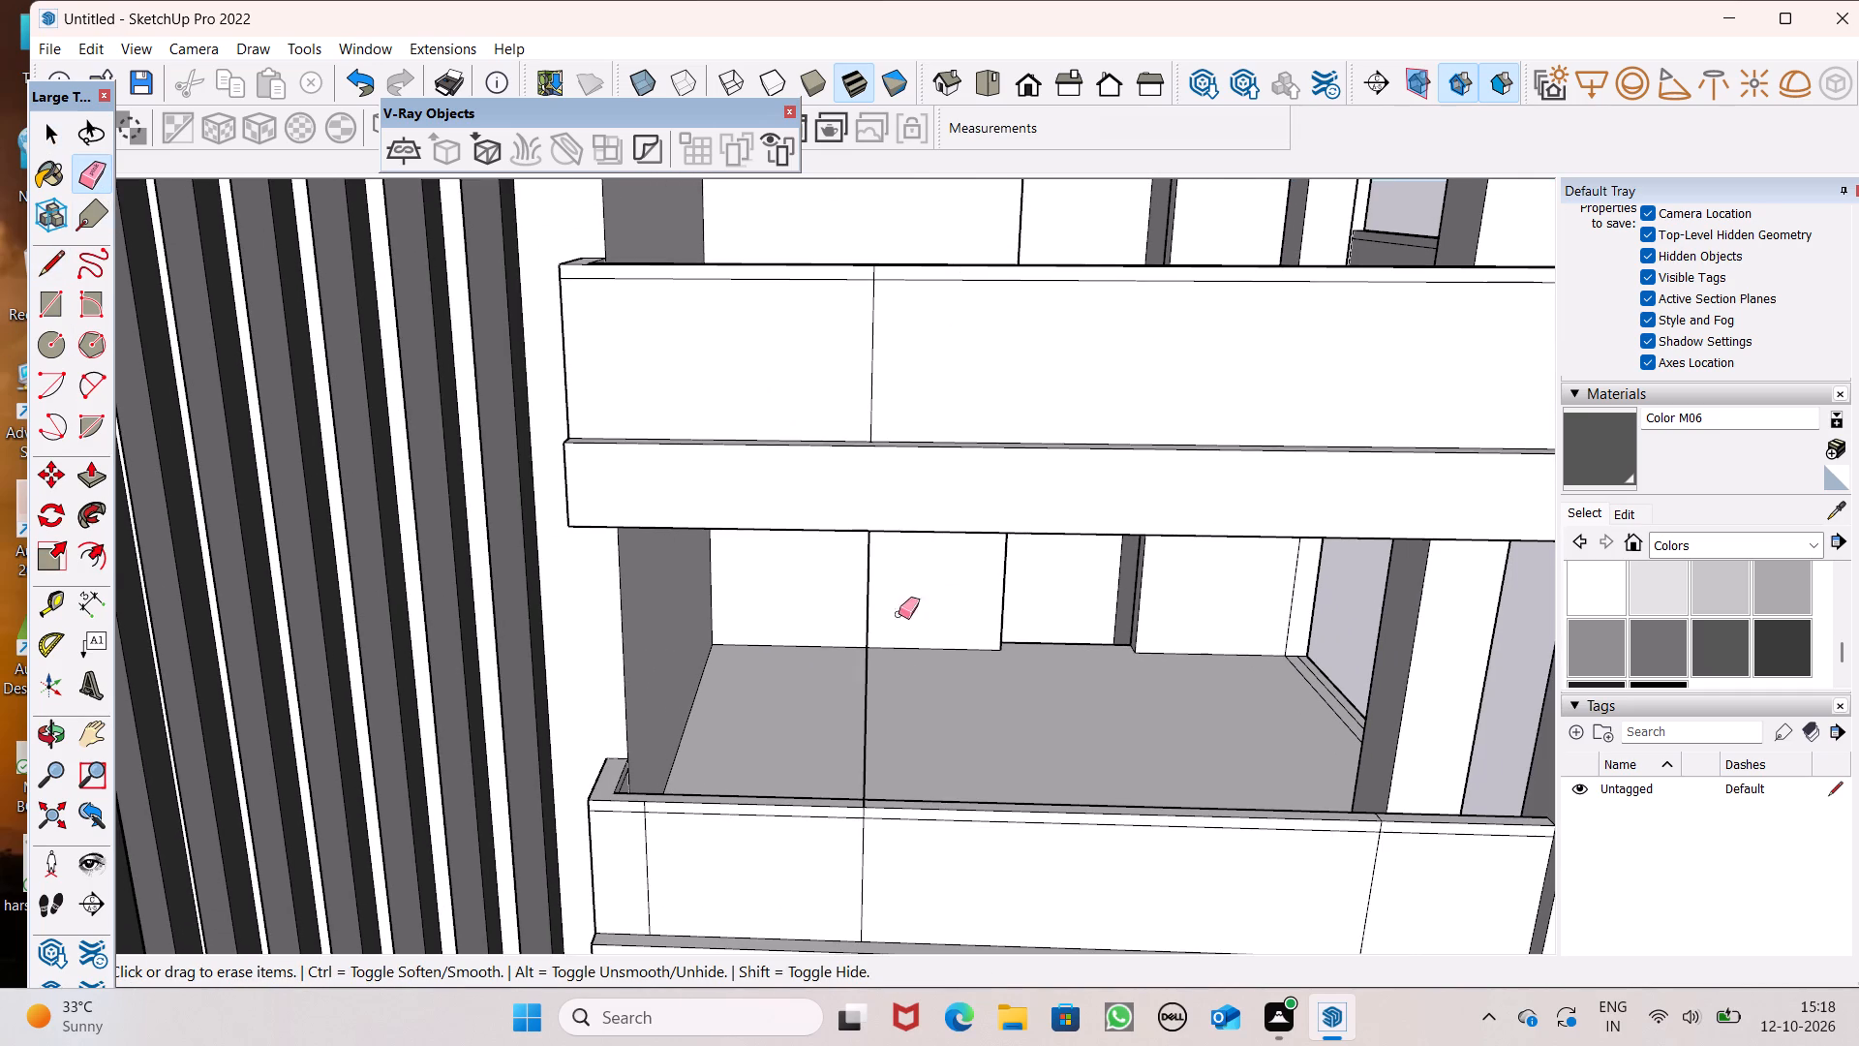
drag(878, 692, 862, 699)
Draw a 4" line across the highest balcony parapet's cap, from the front face's dividing line to the inner edge.
scroll(1135, 657, down, 4)
middle_drag(1177, 646, 1151, 759)
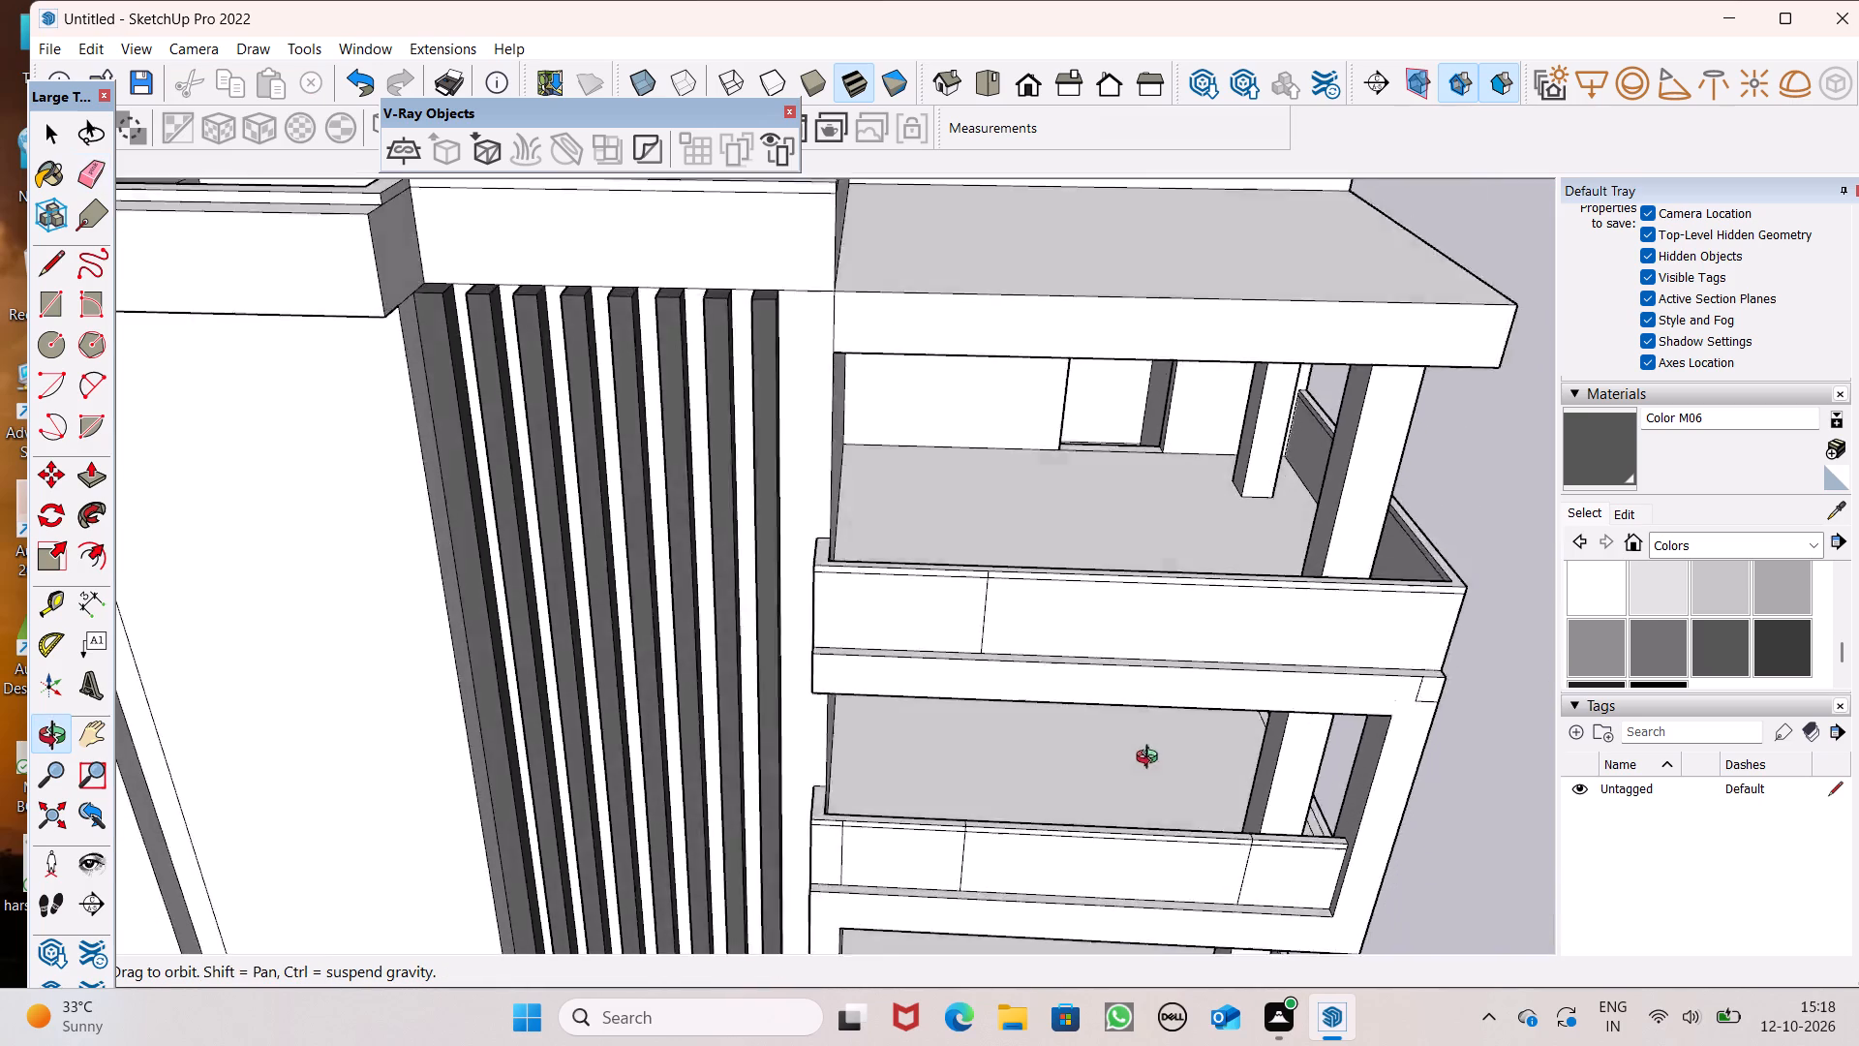
middle_drag(1151, 759, 403, 661)
scroll(351, 395, up, 6)
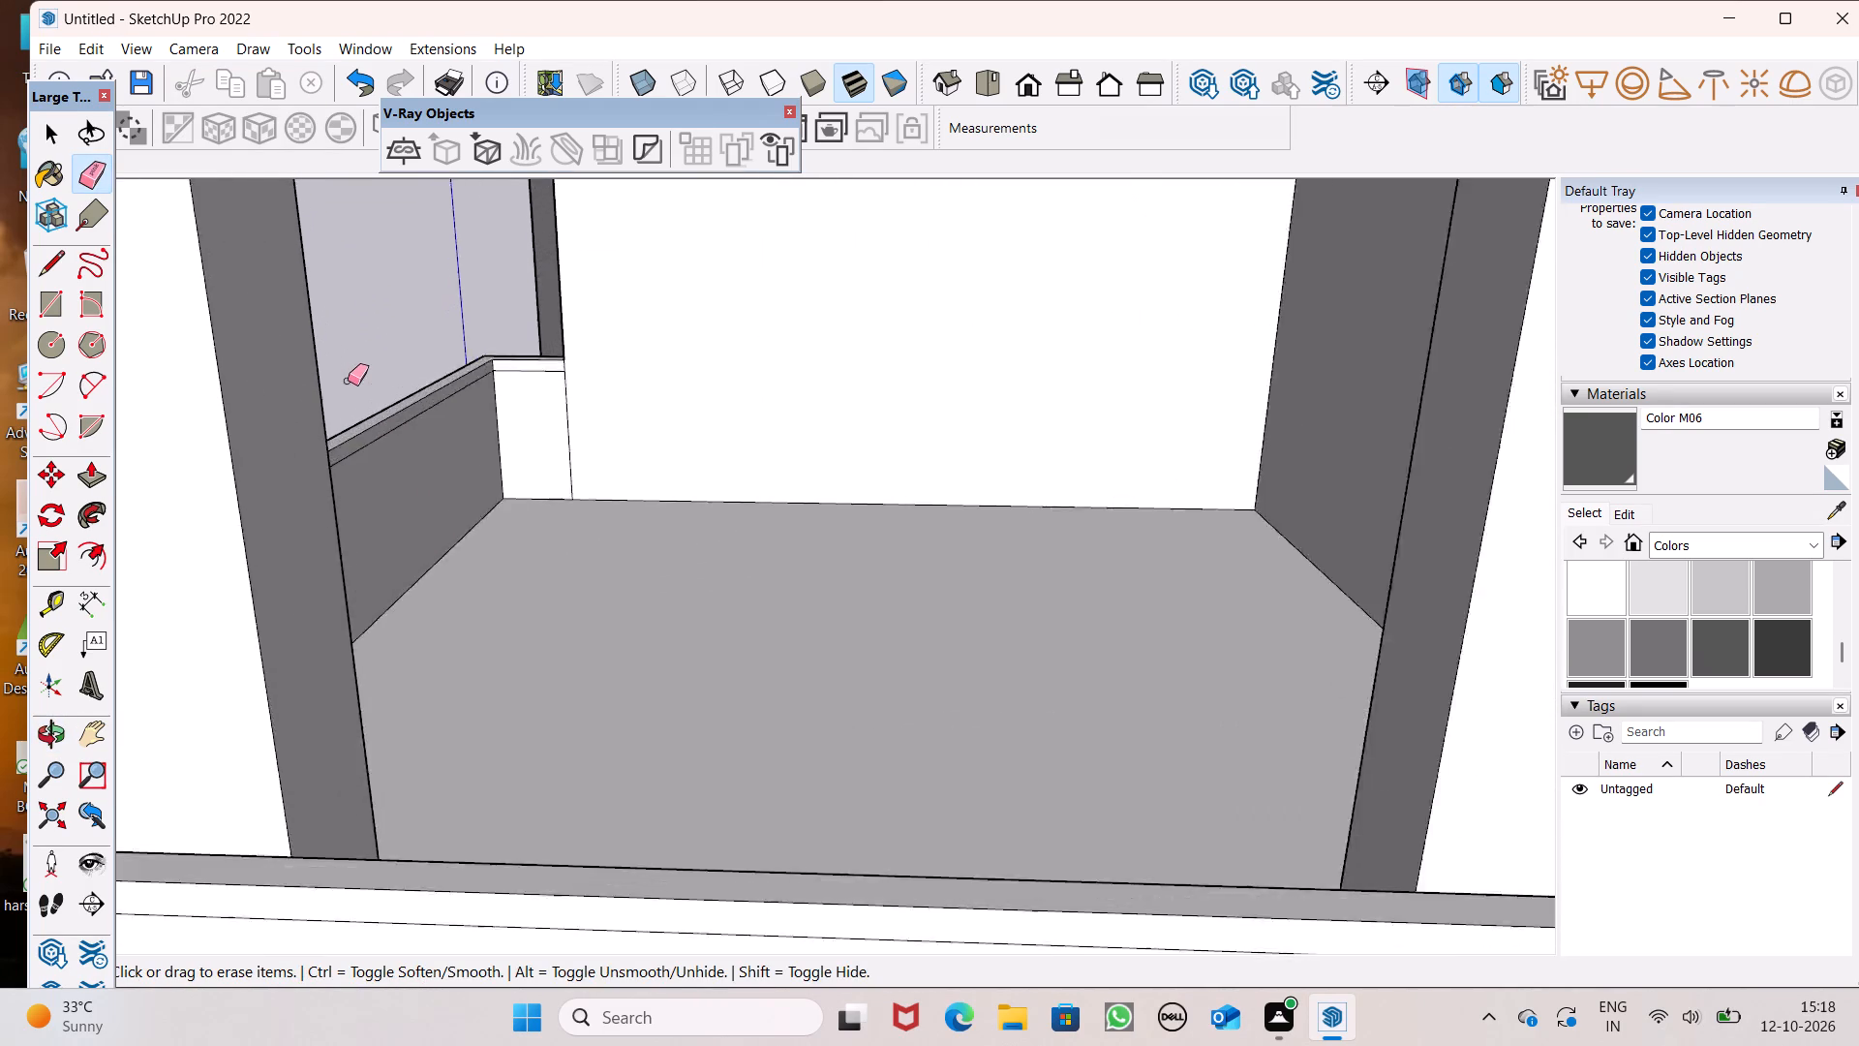
scroll(348, 381, up, 2)
middle_drag(444, 575, 749, 705)
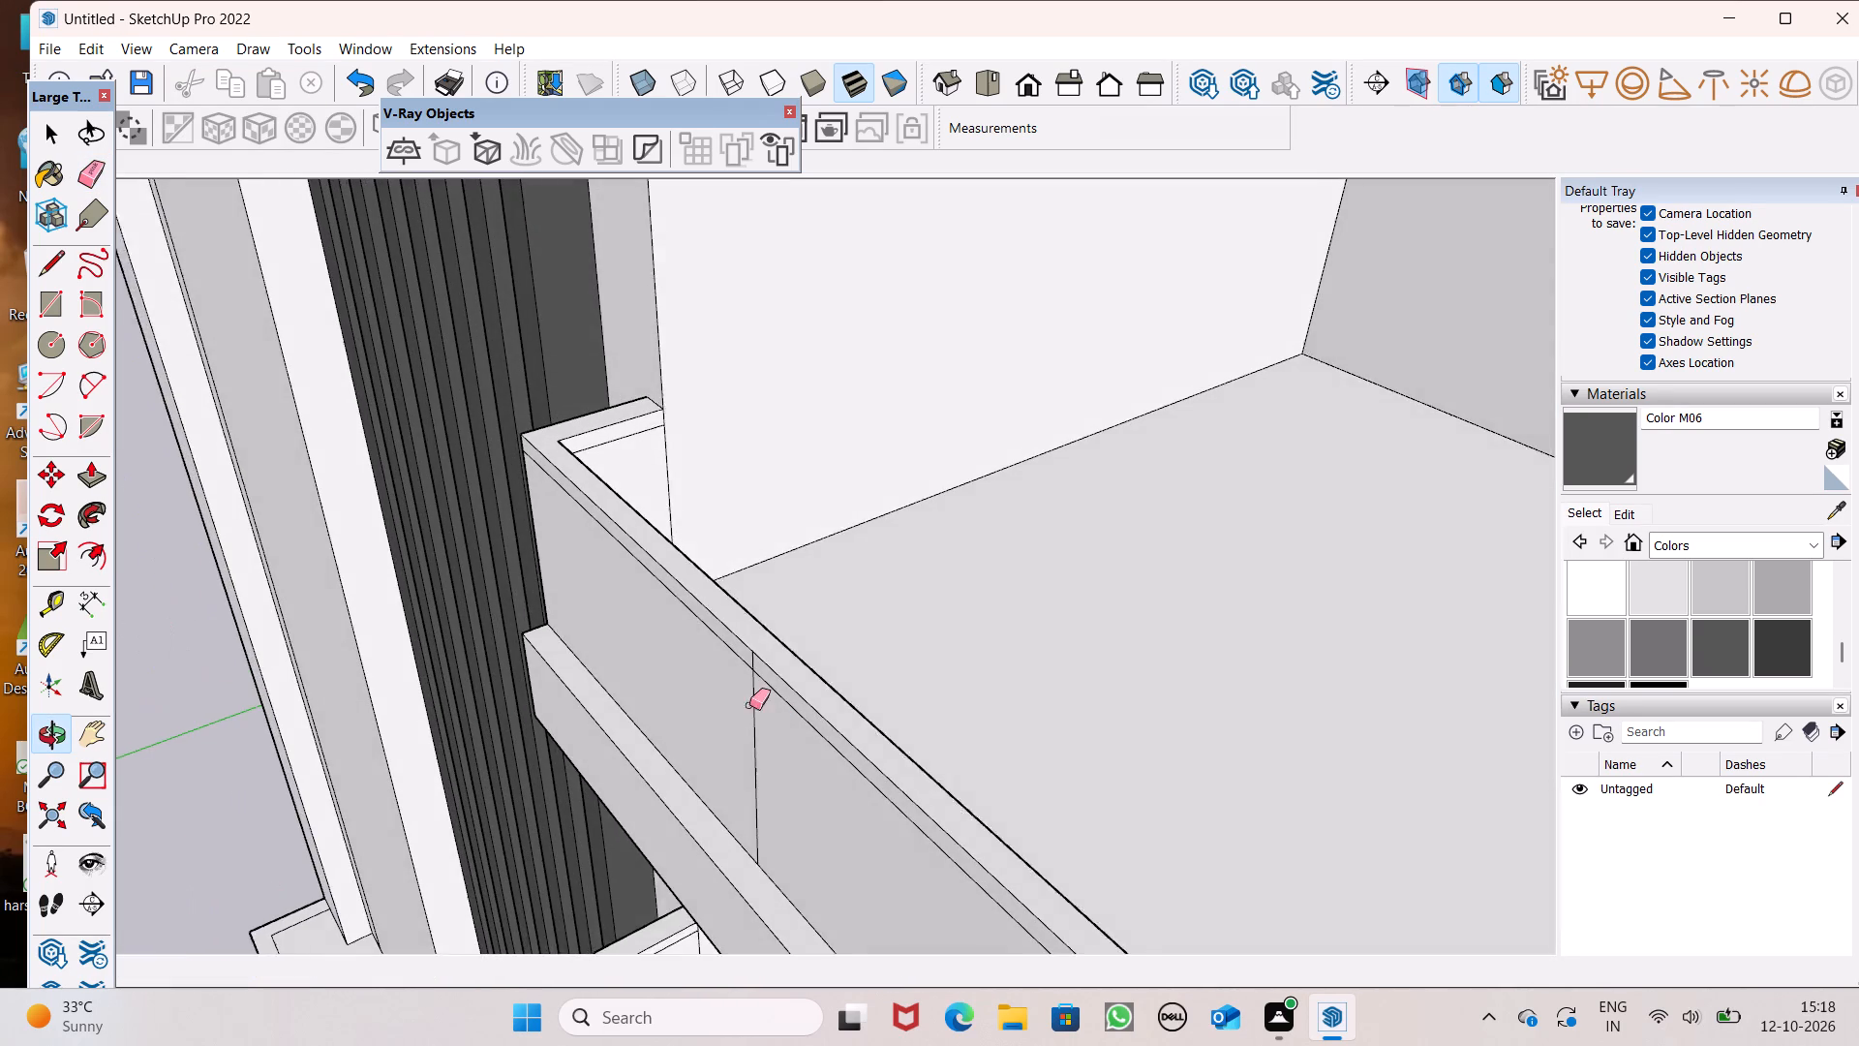
middle_drag(749, 705, 772, 713)
scroll(737, 699, up, 1)
click(55, 273)
scroll(686, 647, up, 1)
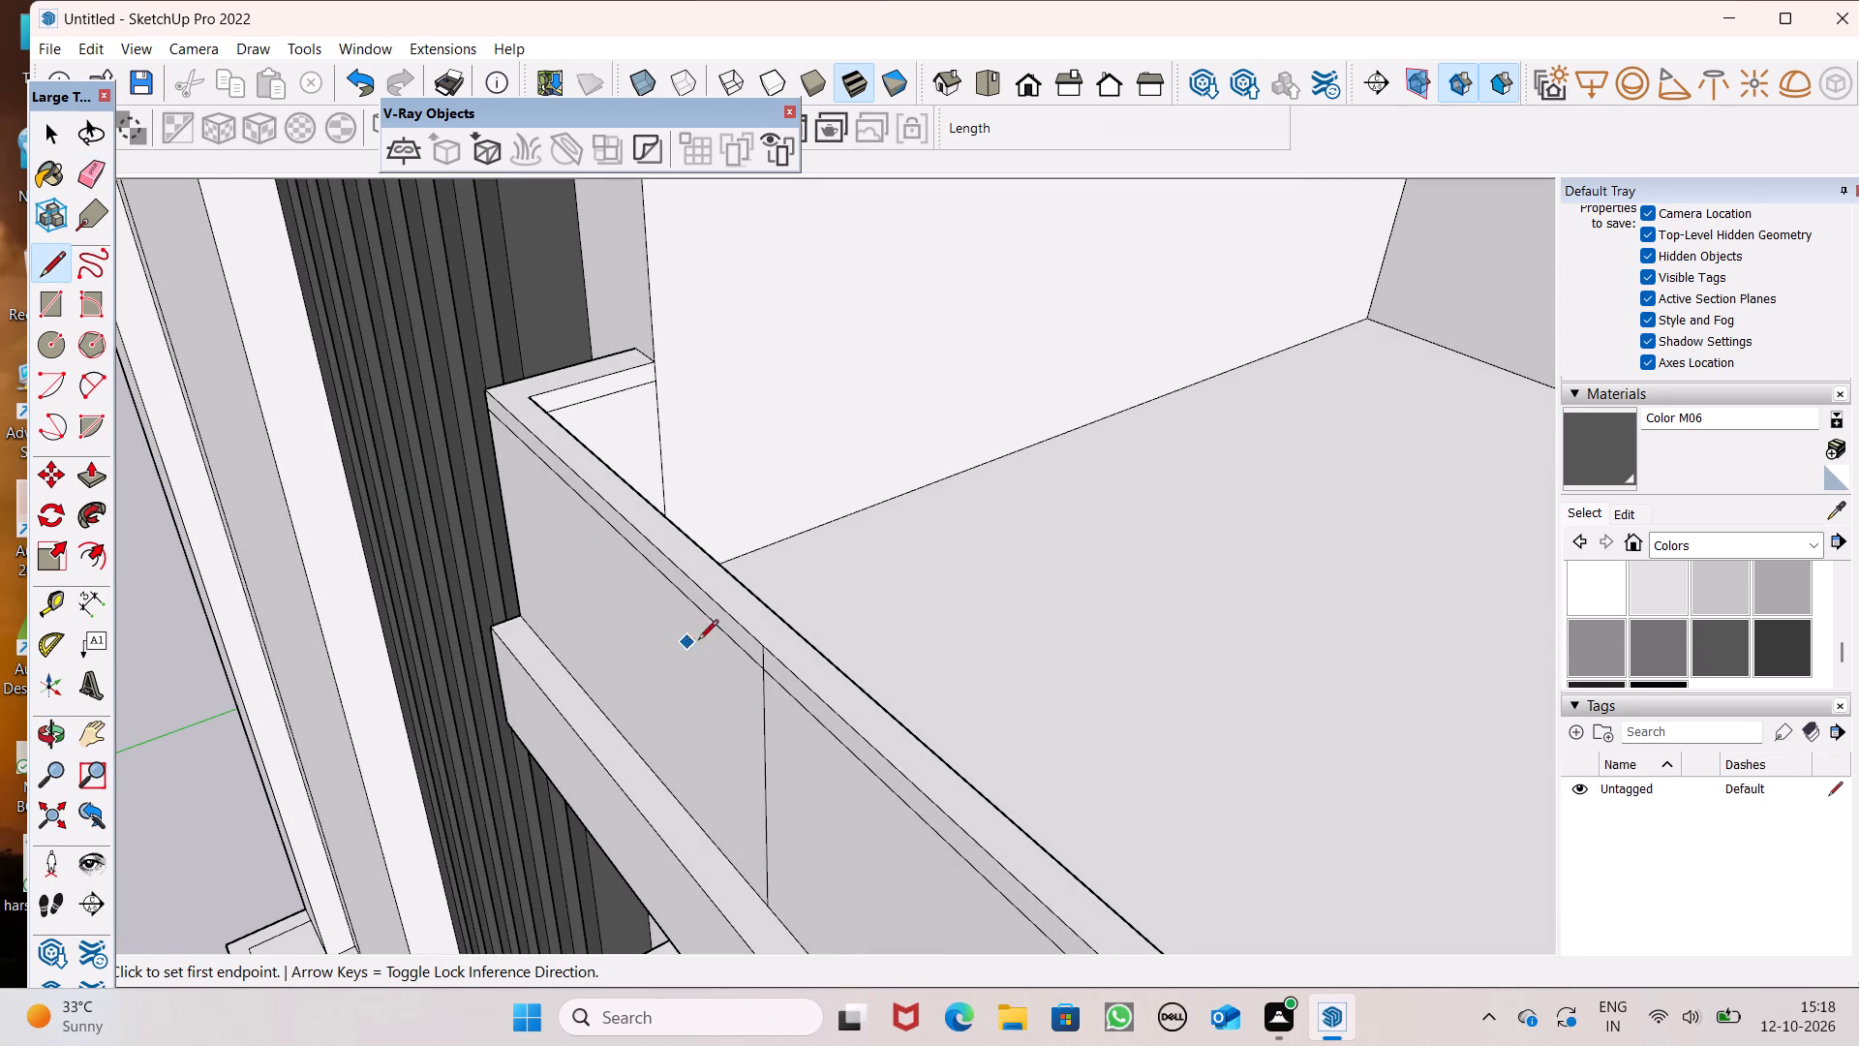
click(771, 652)
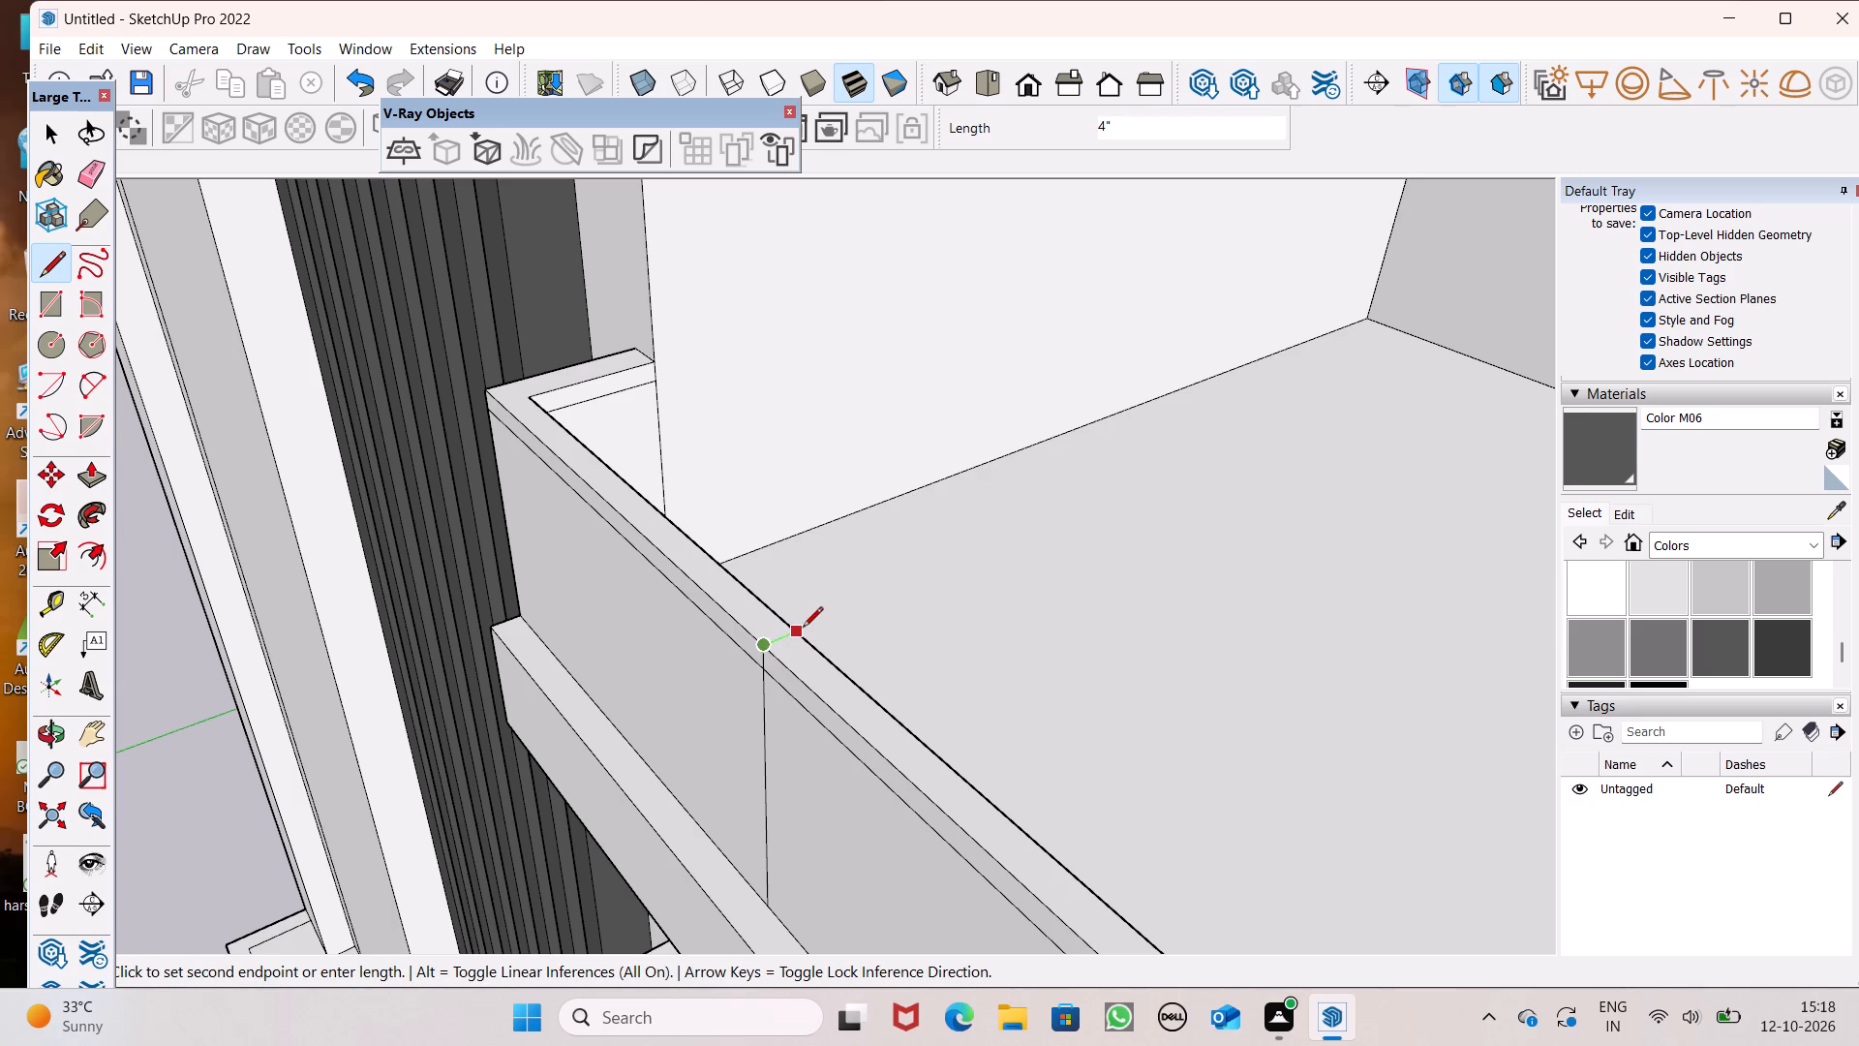
click(803, 629)
Draw a vertical line about 3' 3" down the highest balcony parapet's inner face, from the cap's split line to the floor edge.
middle_drag(1108, 748, 763, 745)
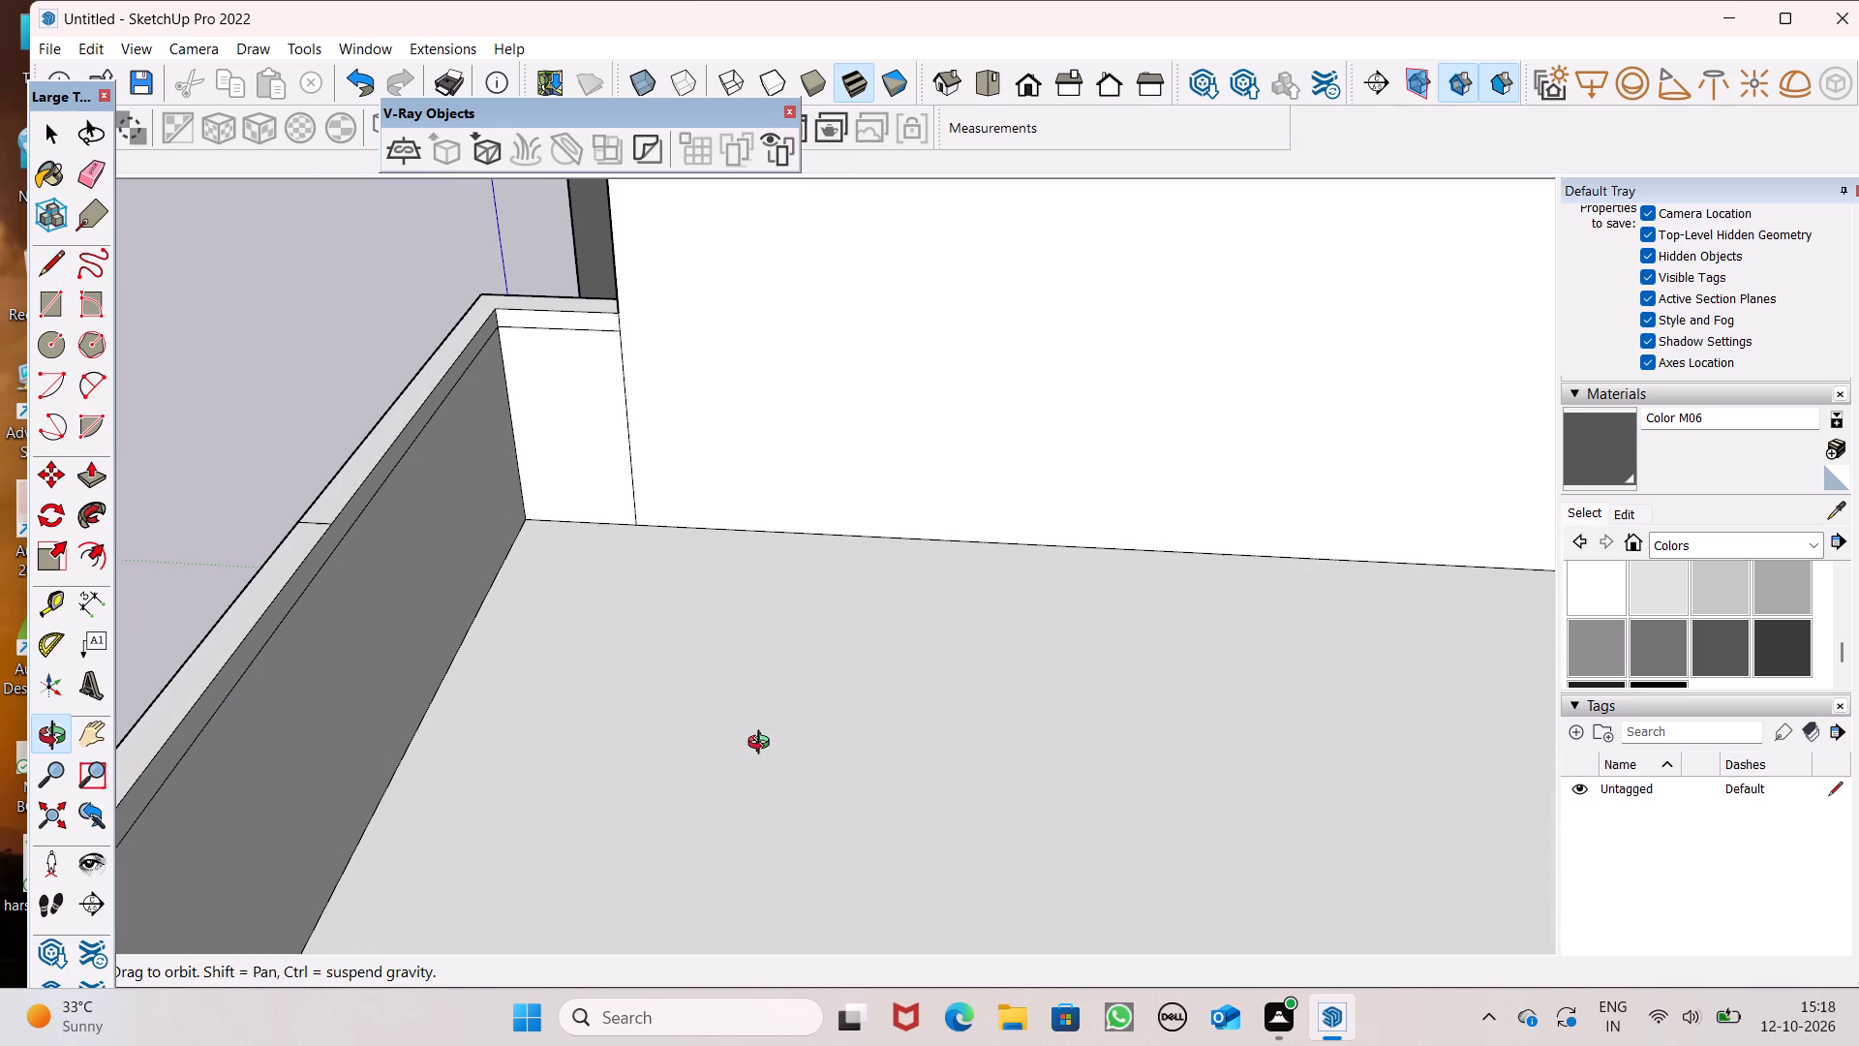
middle_drag(763, 745, 763, 737)
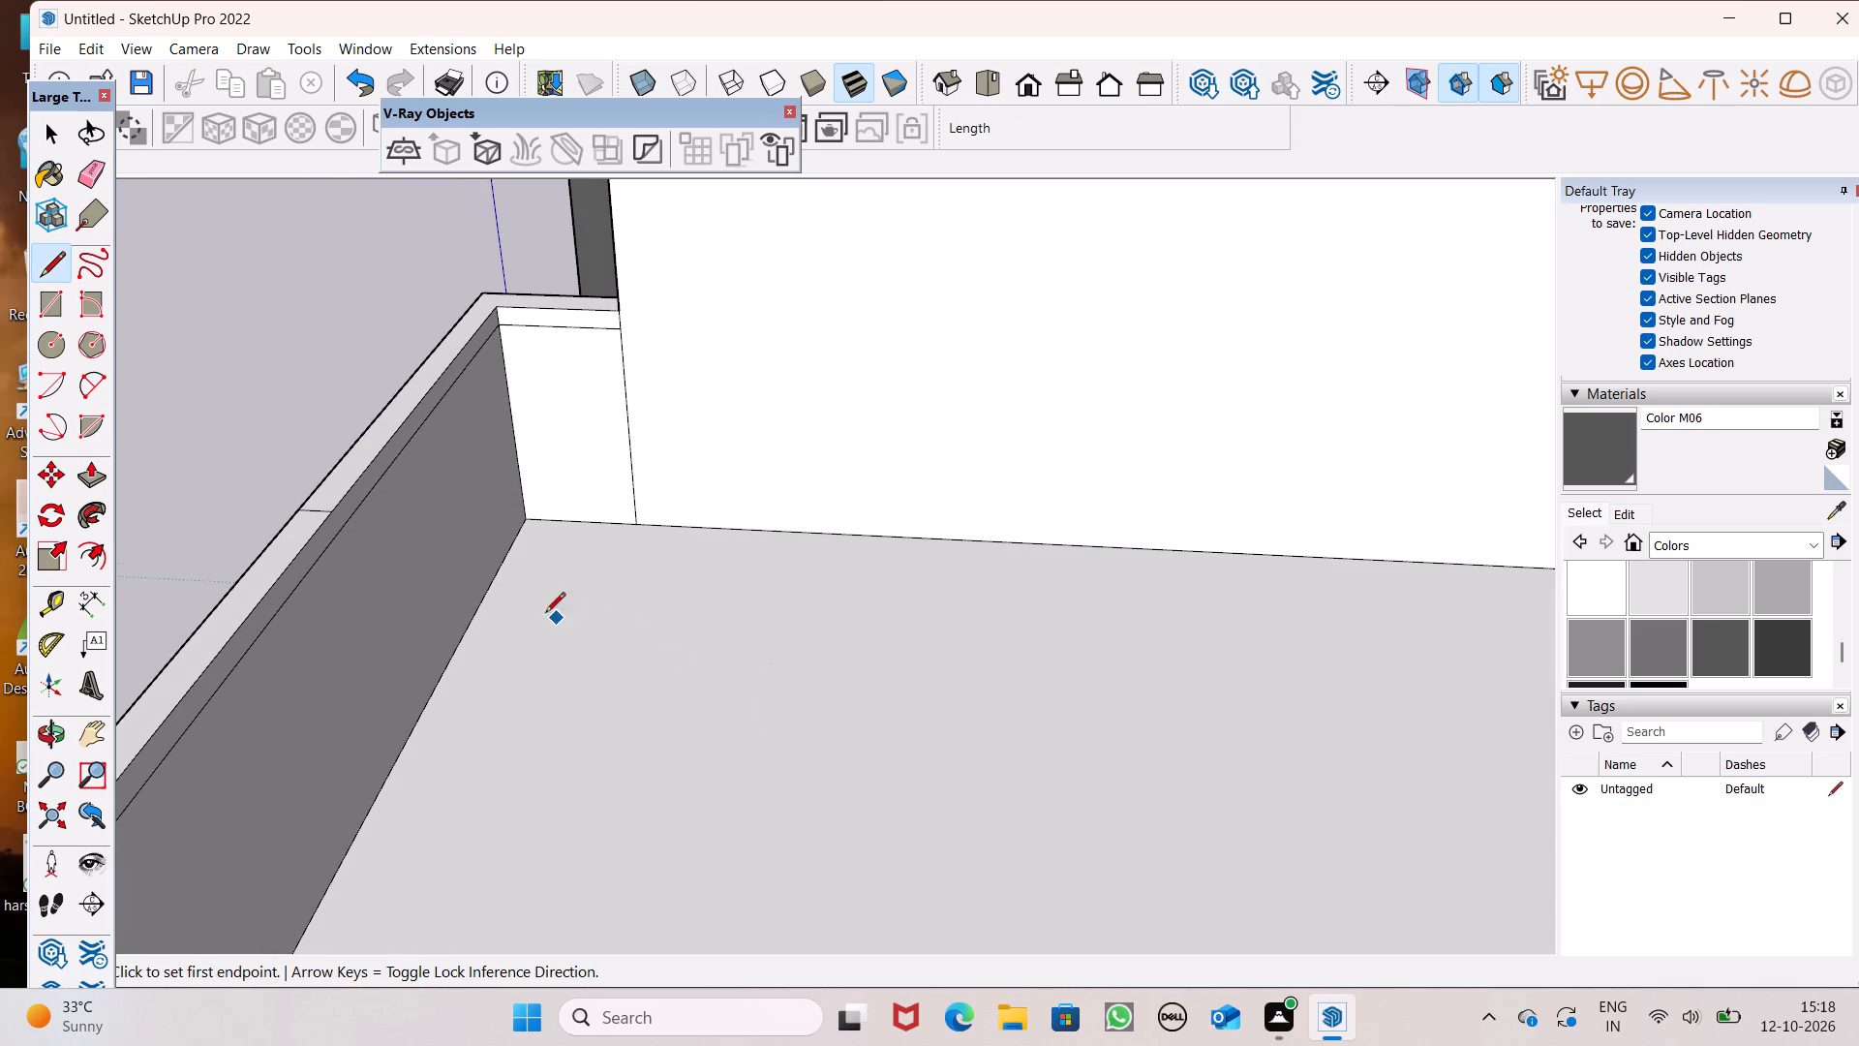
click(327, 513)
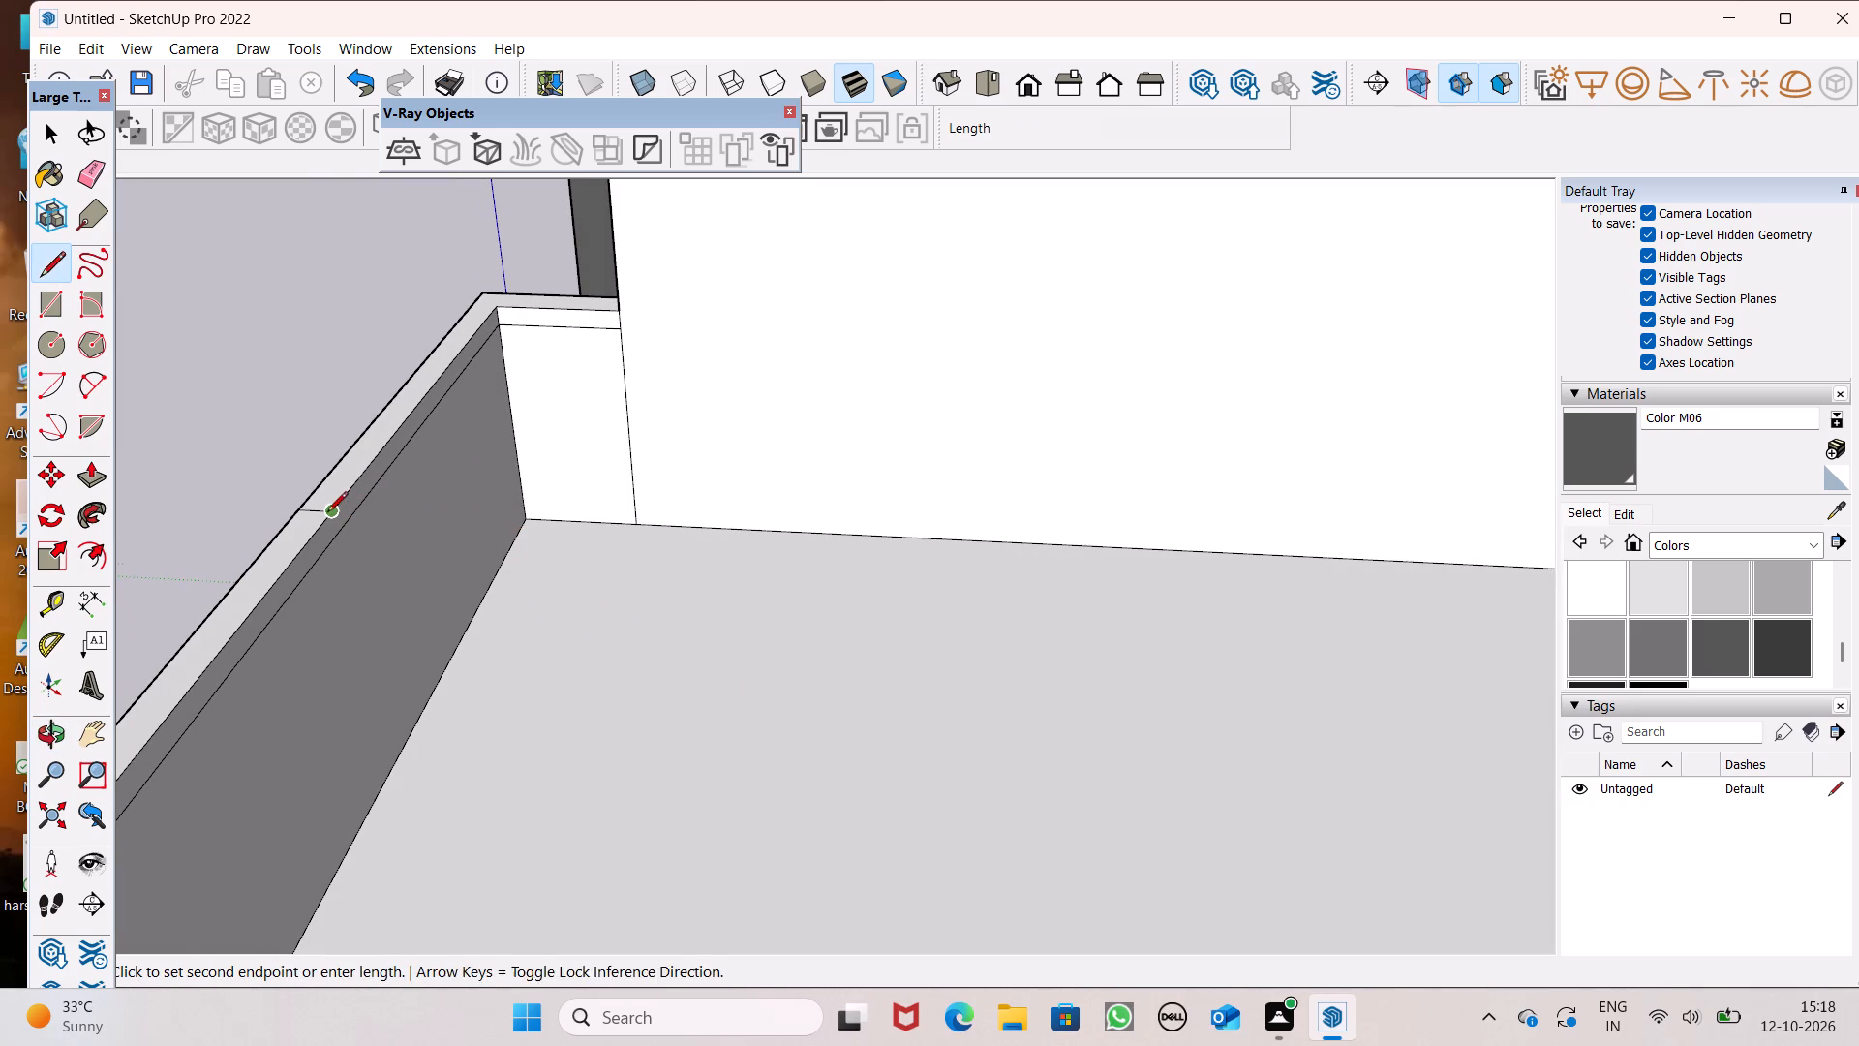
click(391, 774)
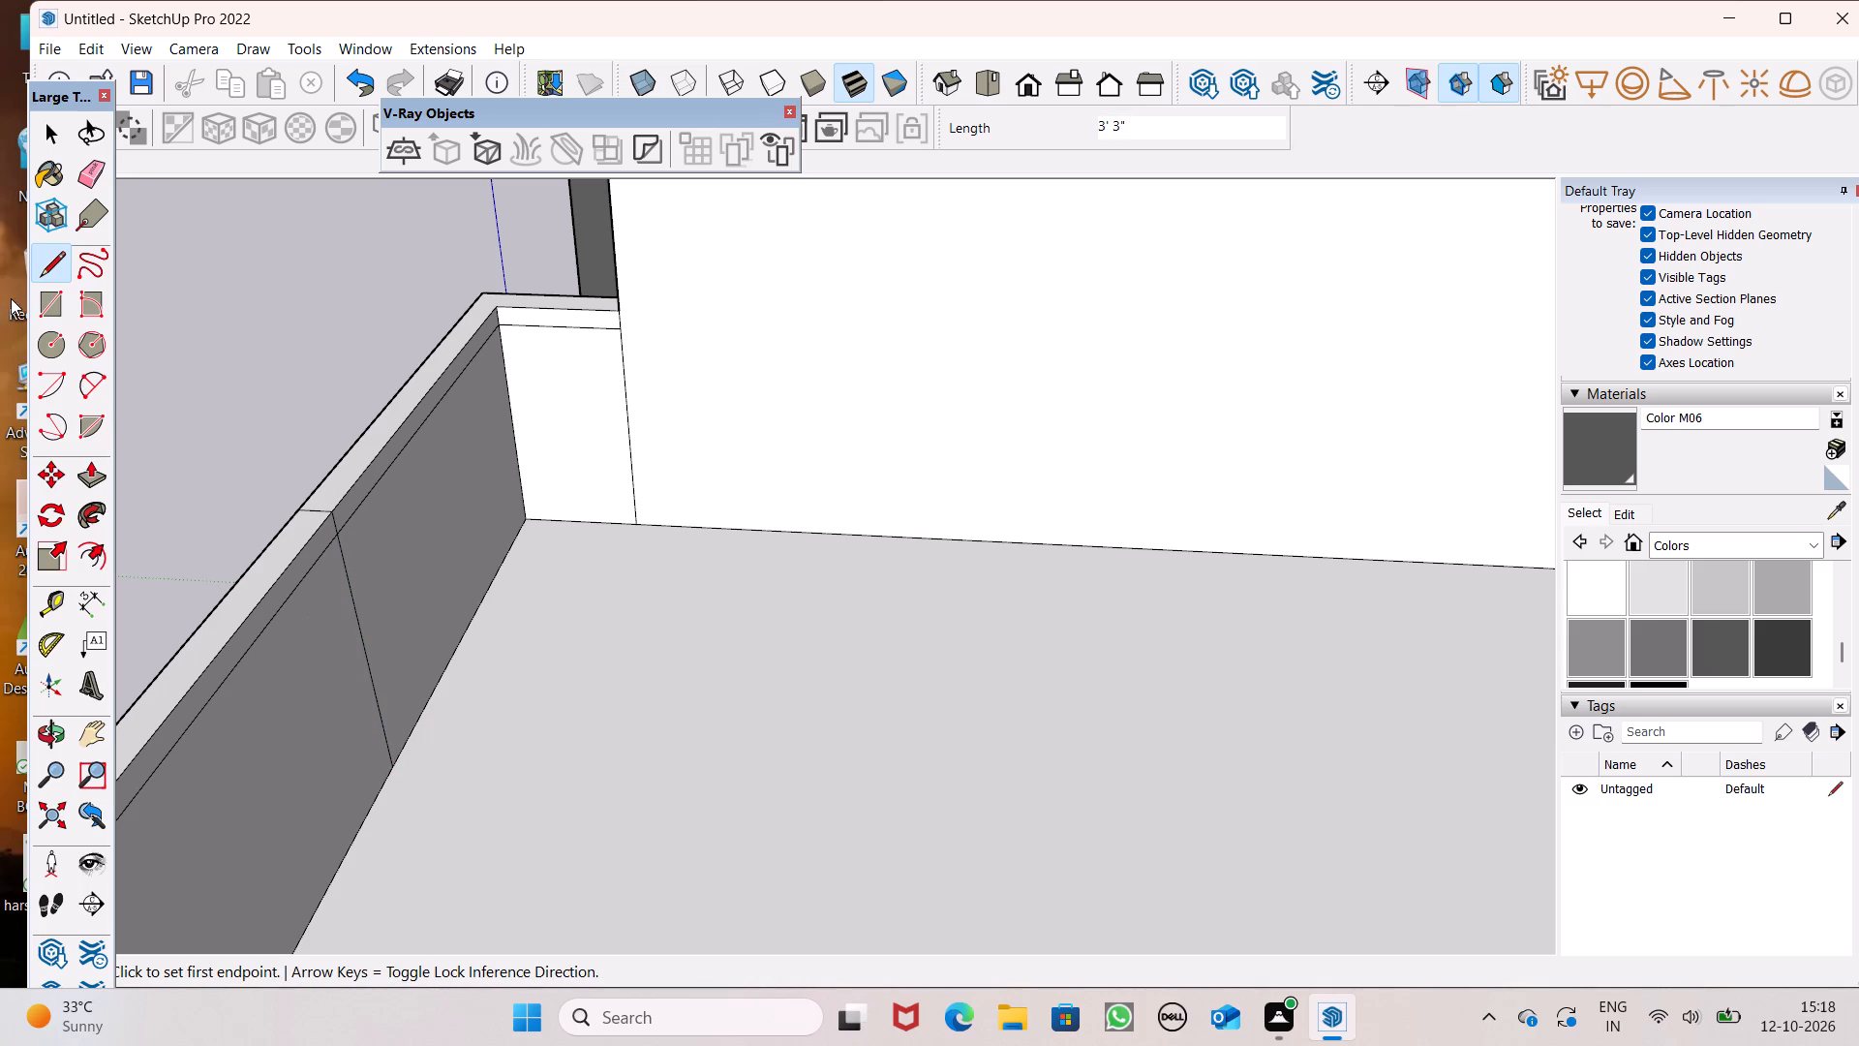
key(space)
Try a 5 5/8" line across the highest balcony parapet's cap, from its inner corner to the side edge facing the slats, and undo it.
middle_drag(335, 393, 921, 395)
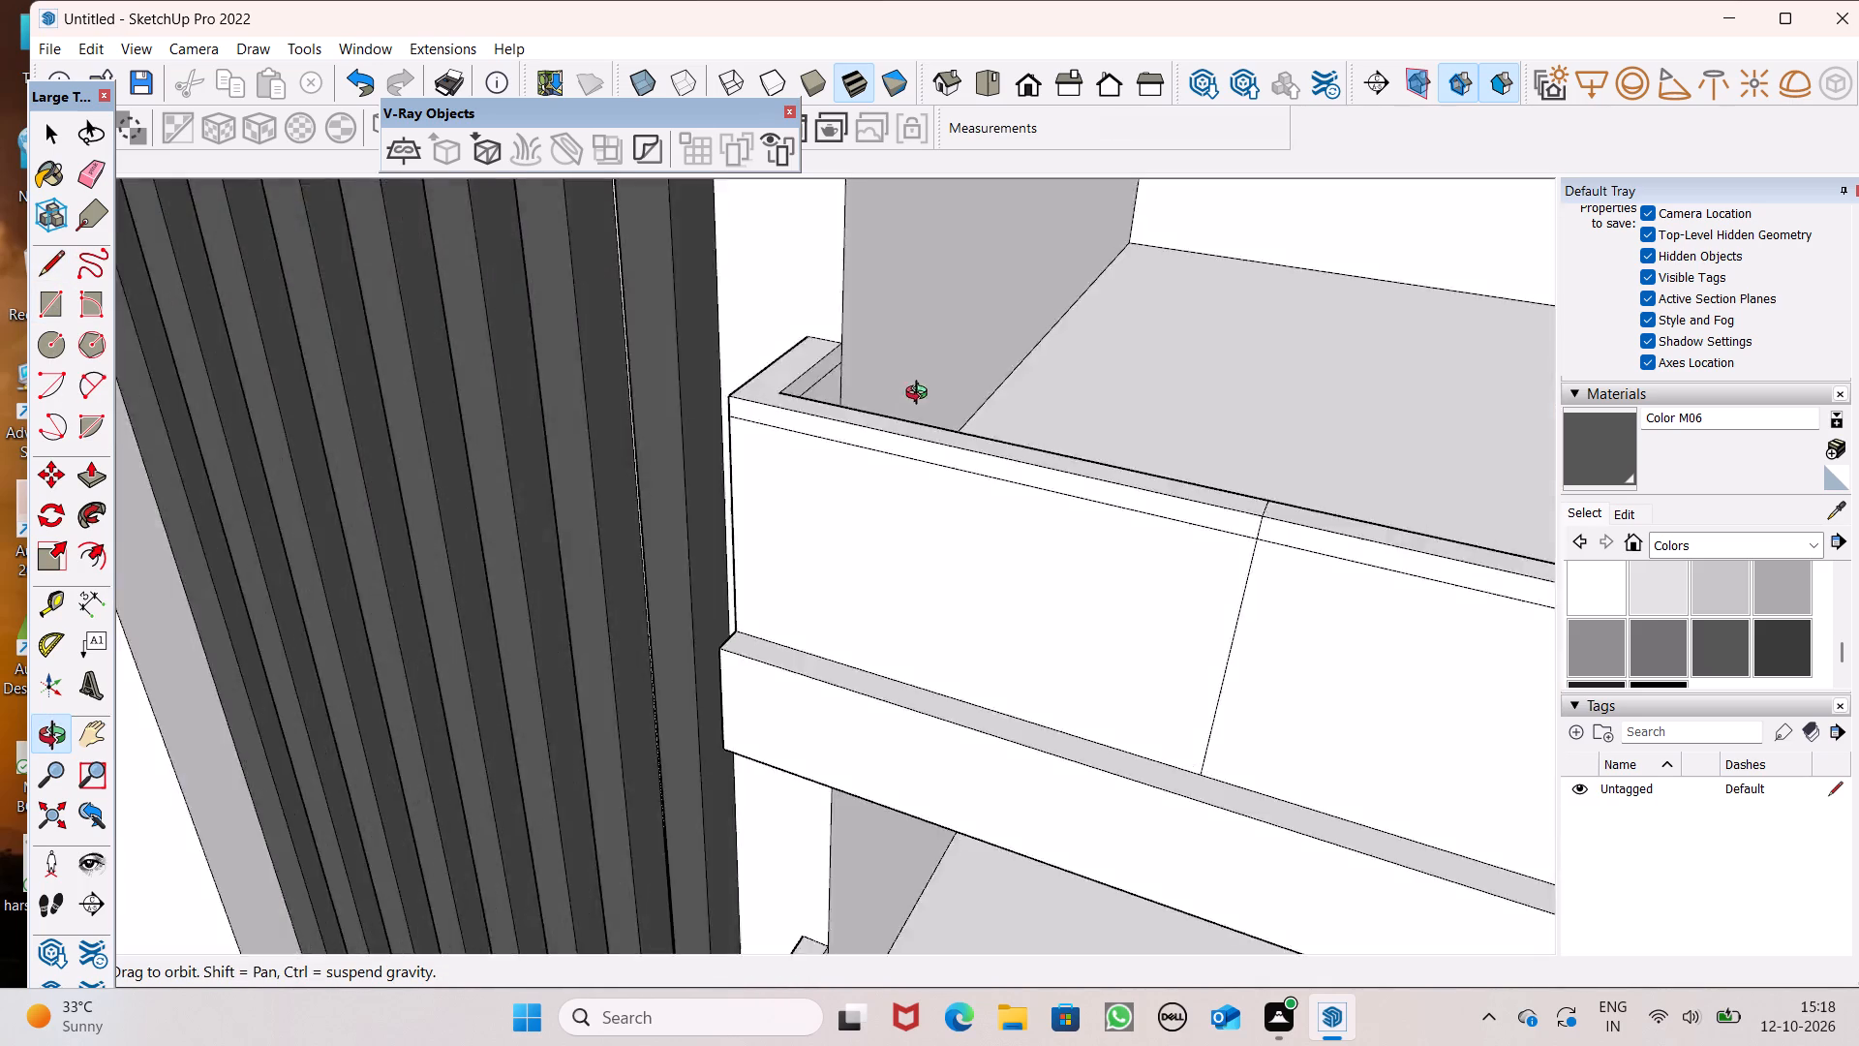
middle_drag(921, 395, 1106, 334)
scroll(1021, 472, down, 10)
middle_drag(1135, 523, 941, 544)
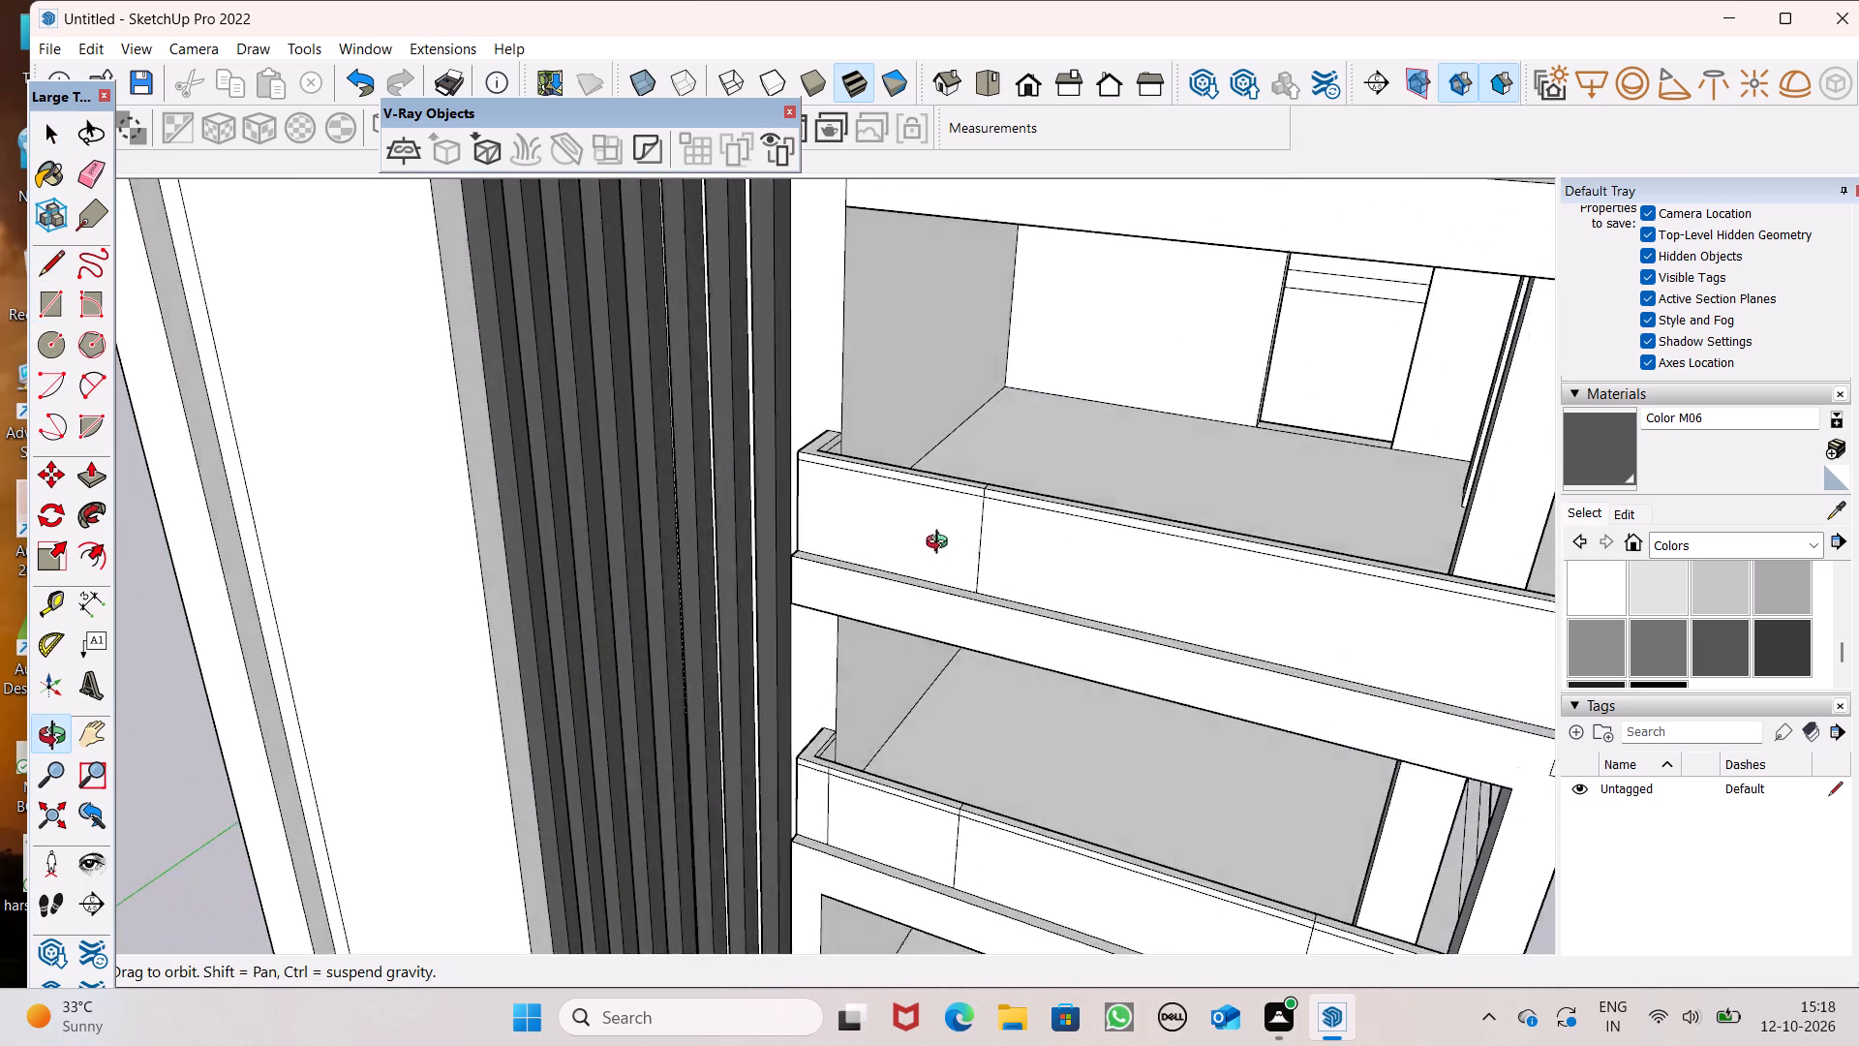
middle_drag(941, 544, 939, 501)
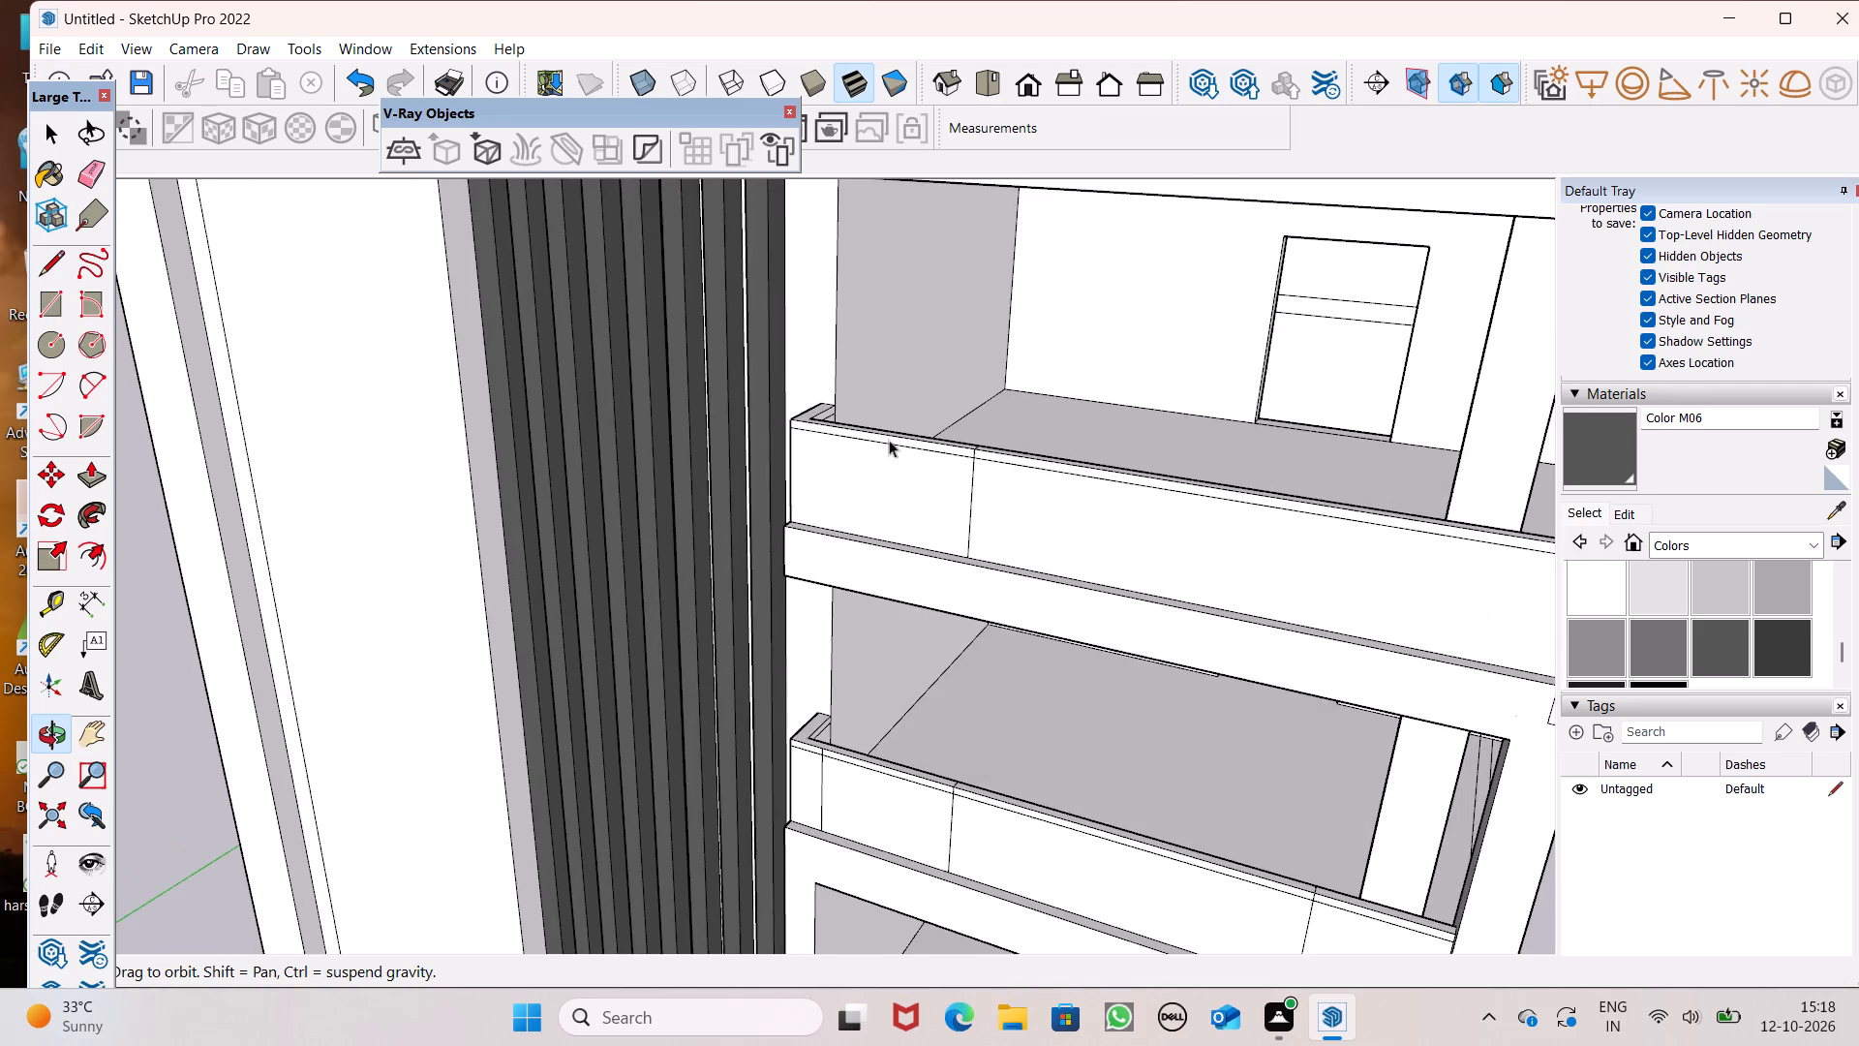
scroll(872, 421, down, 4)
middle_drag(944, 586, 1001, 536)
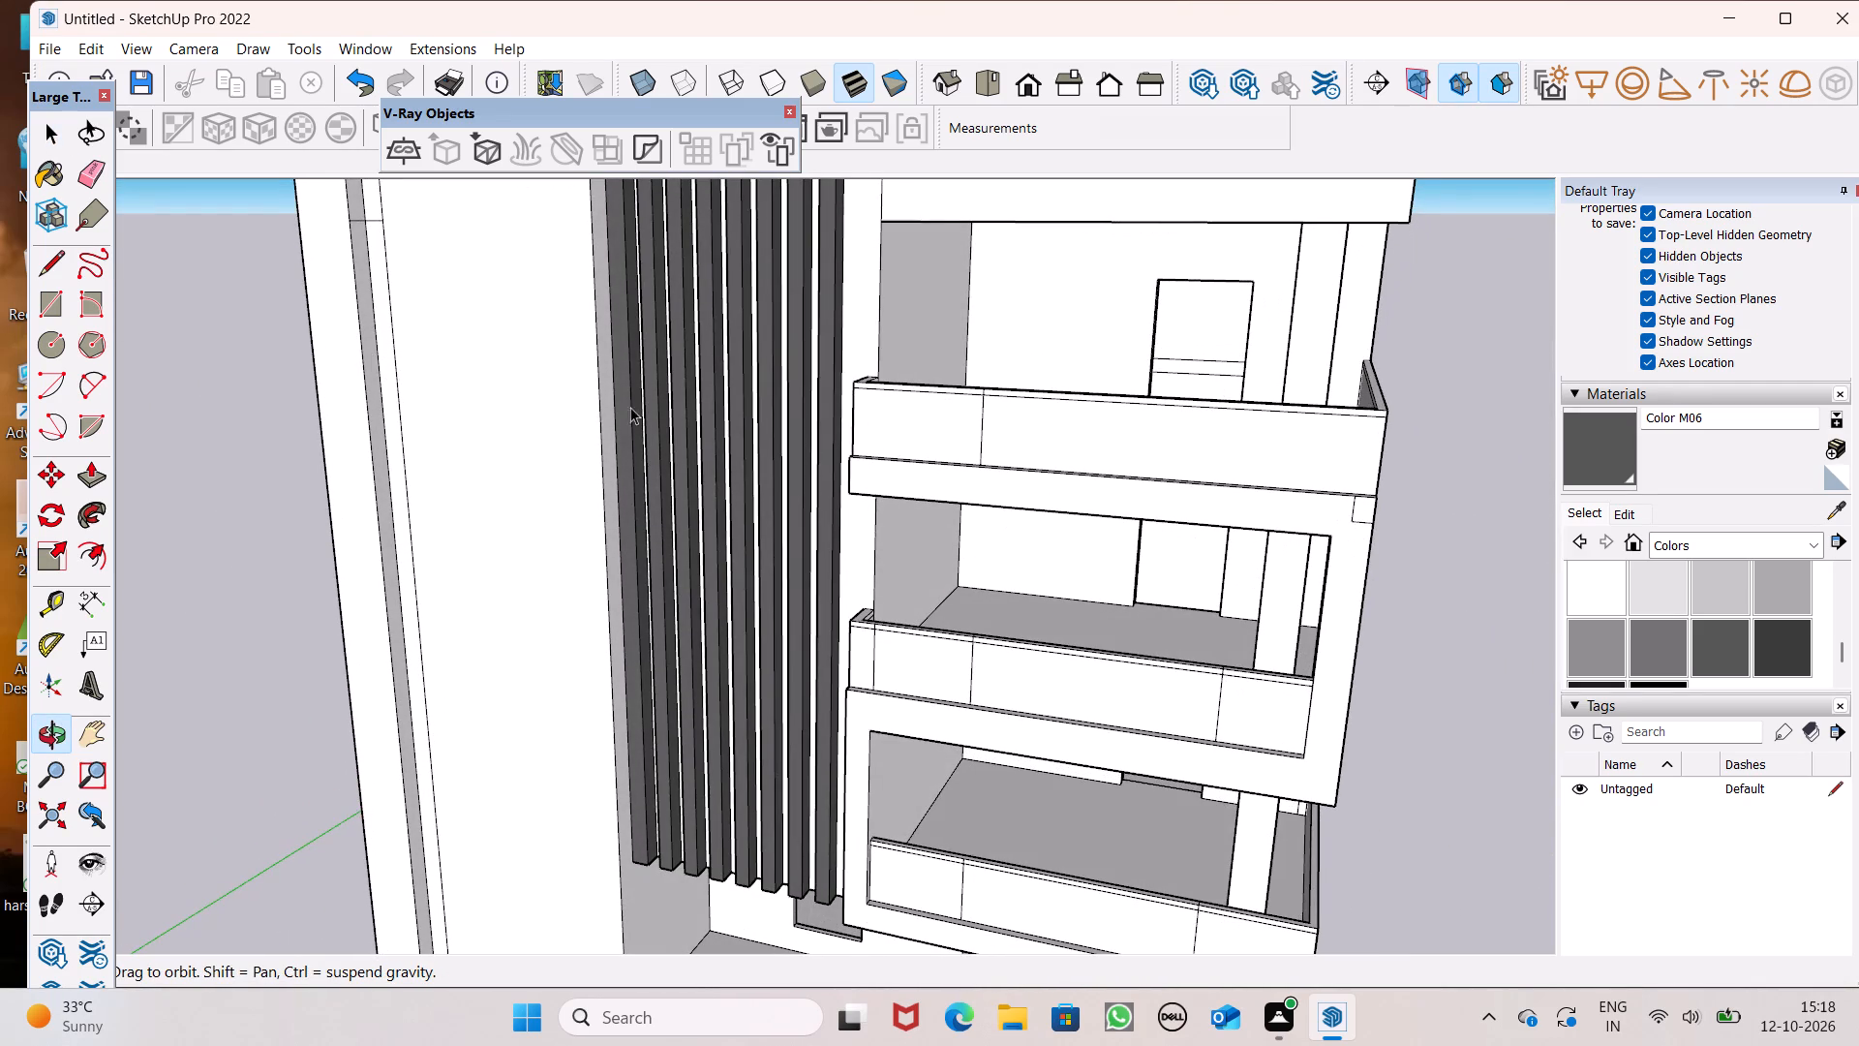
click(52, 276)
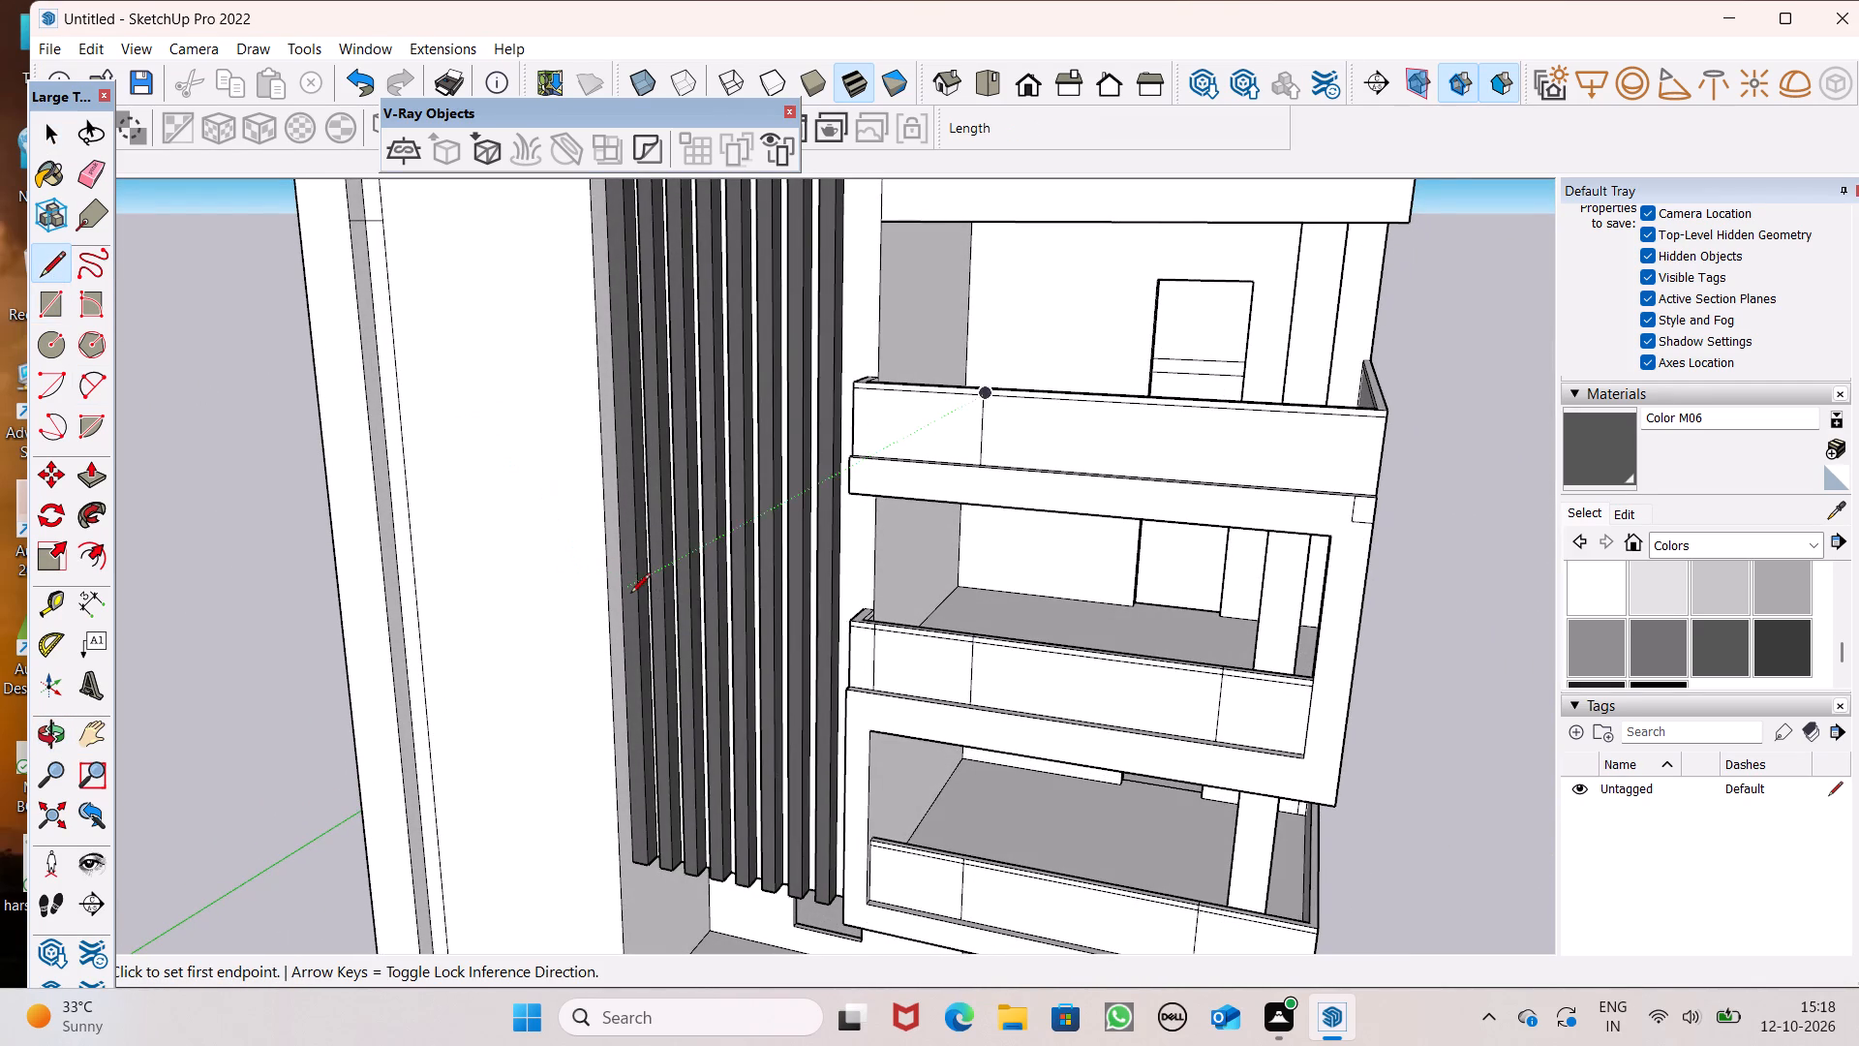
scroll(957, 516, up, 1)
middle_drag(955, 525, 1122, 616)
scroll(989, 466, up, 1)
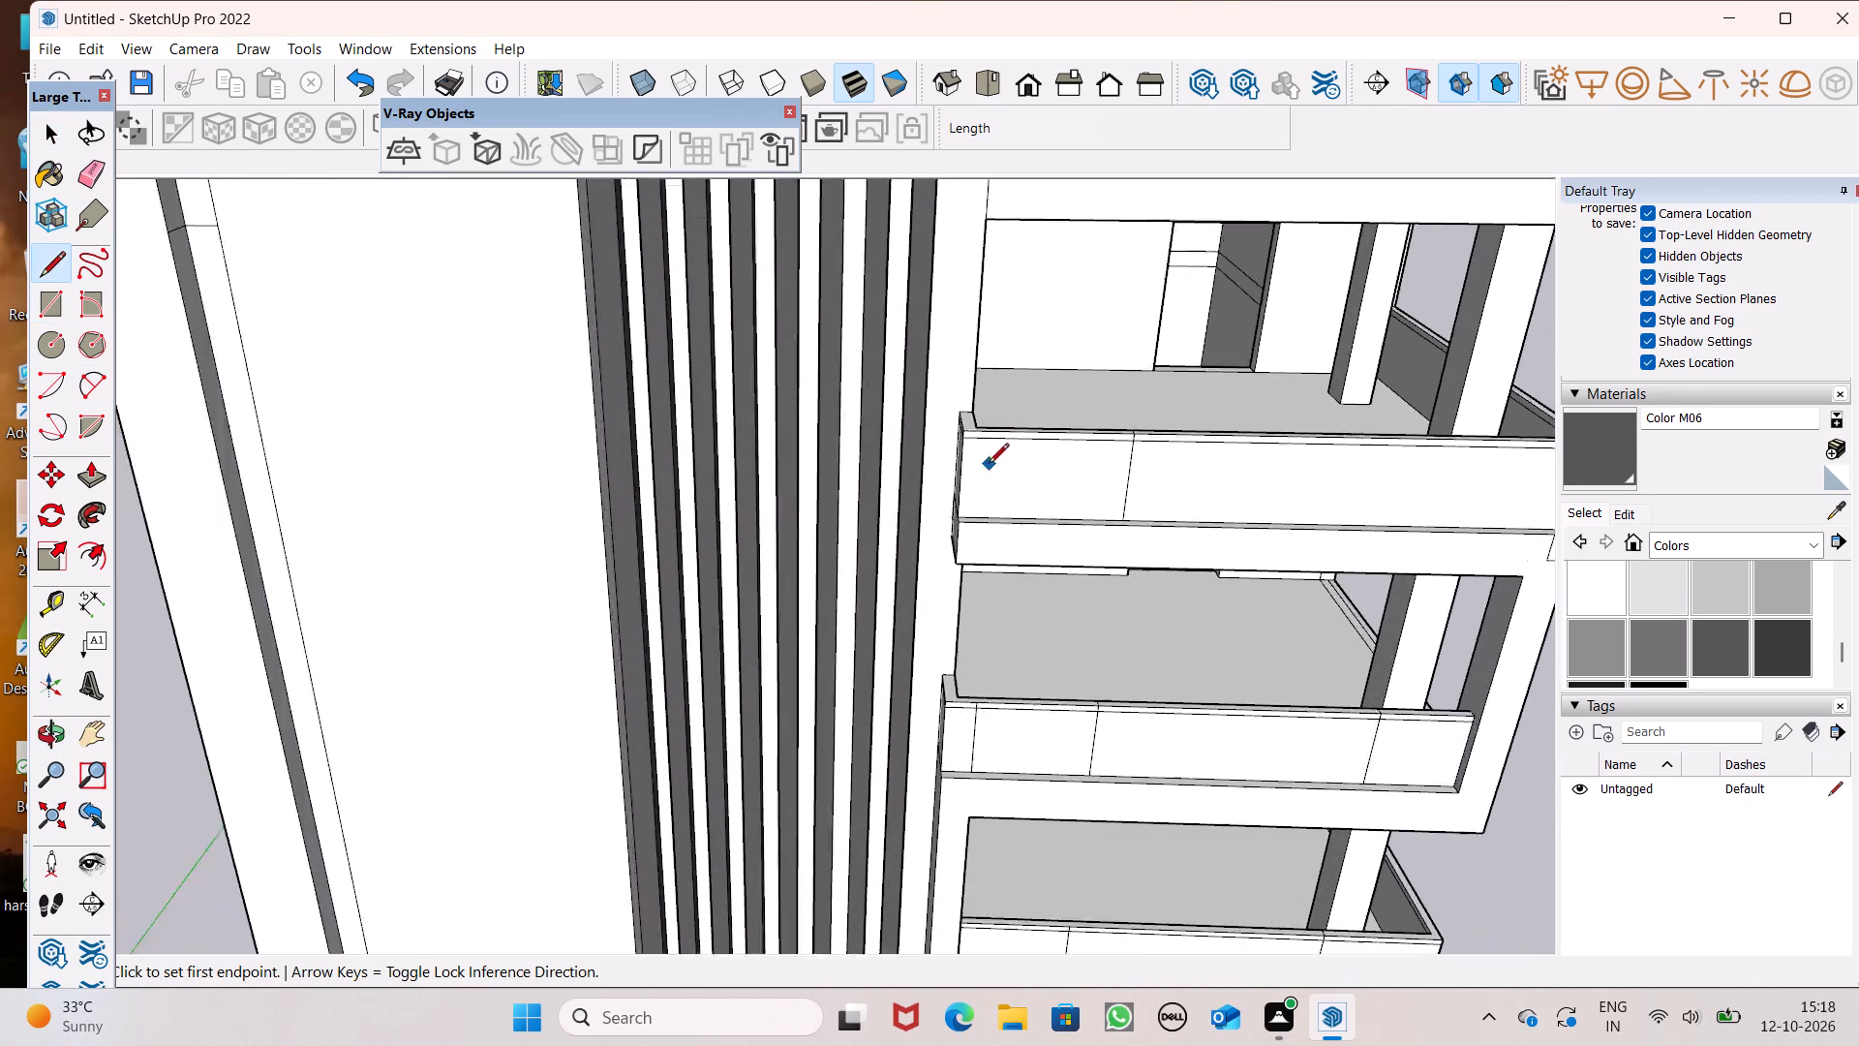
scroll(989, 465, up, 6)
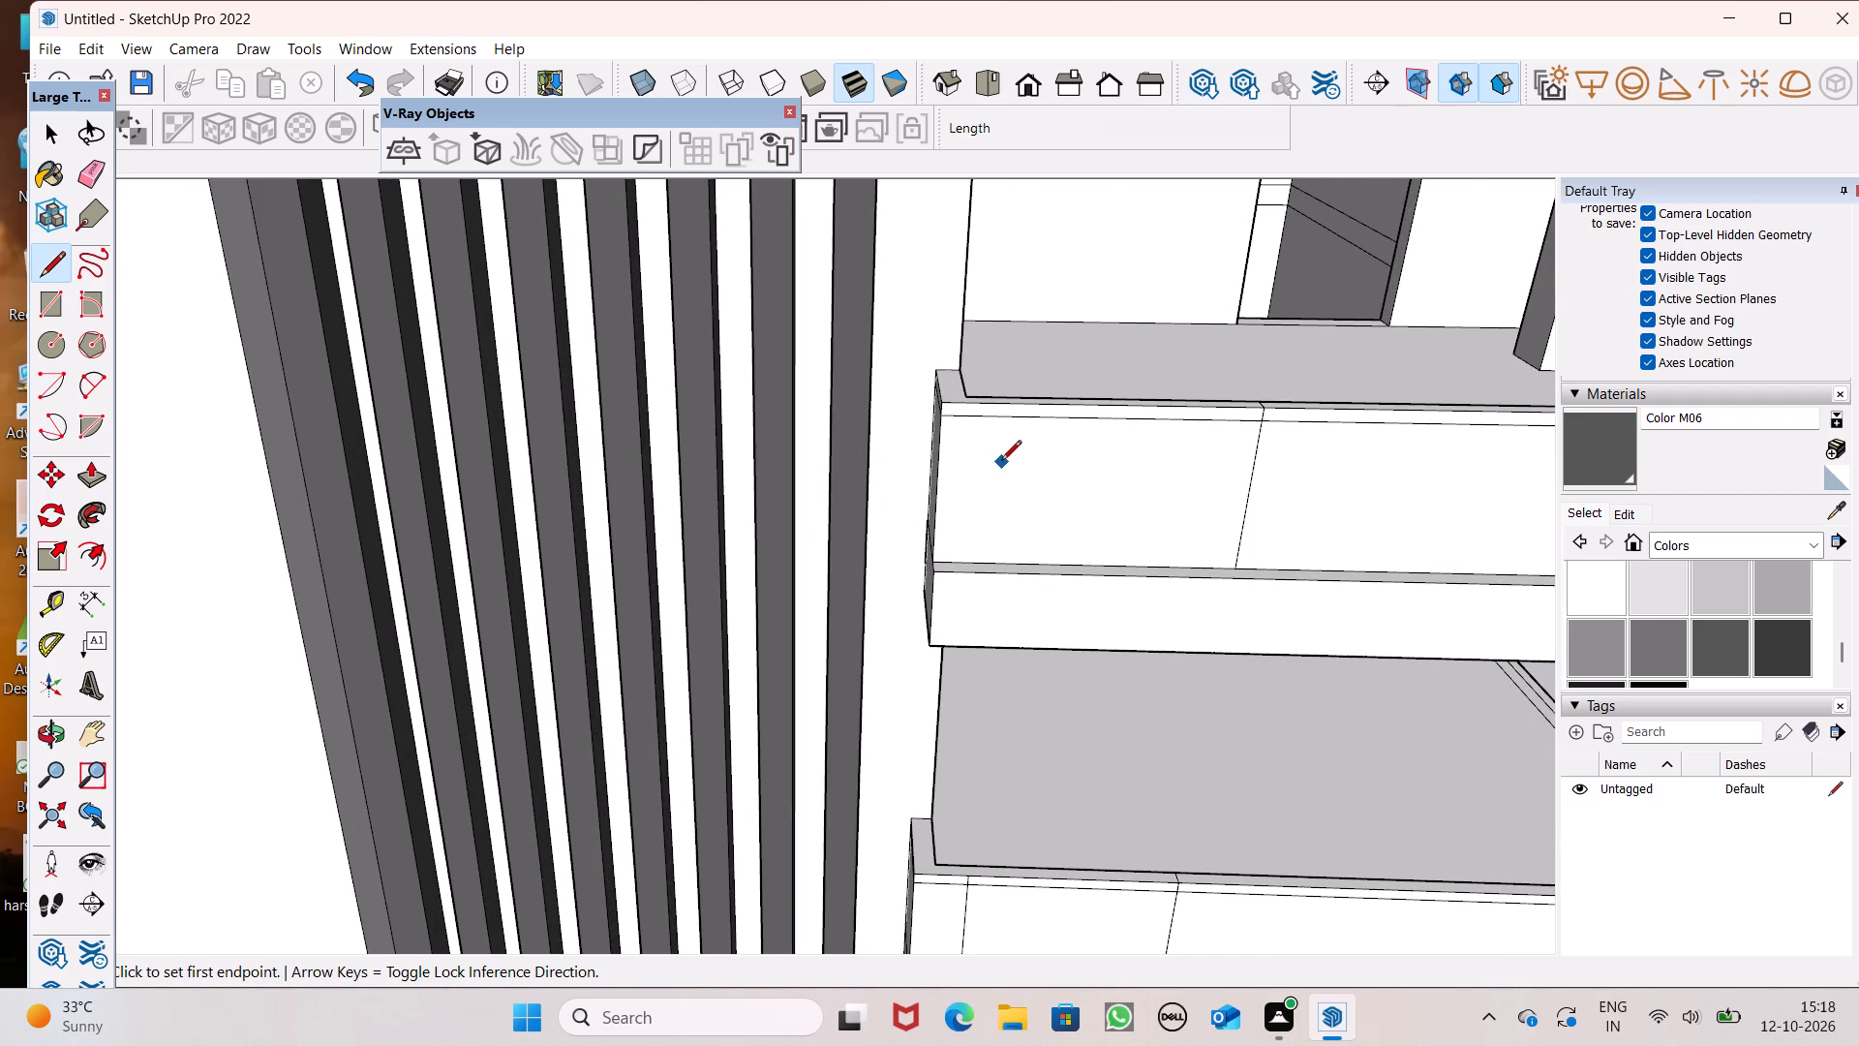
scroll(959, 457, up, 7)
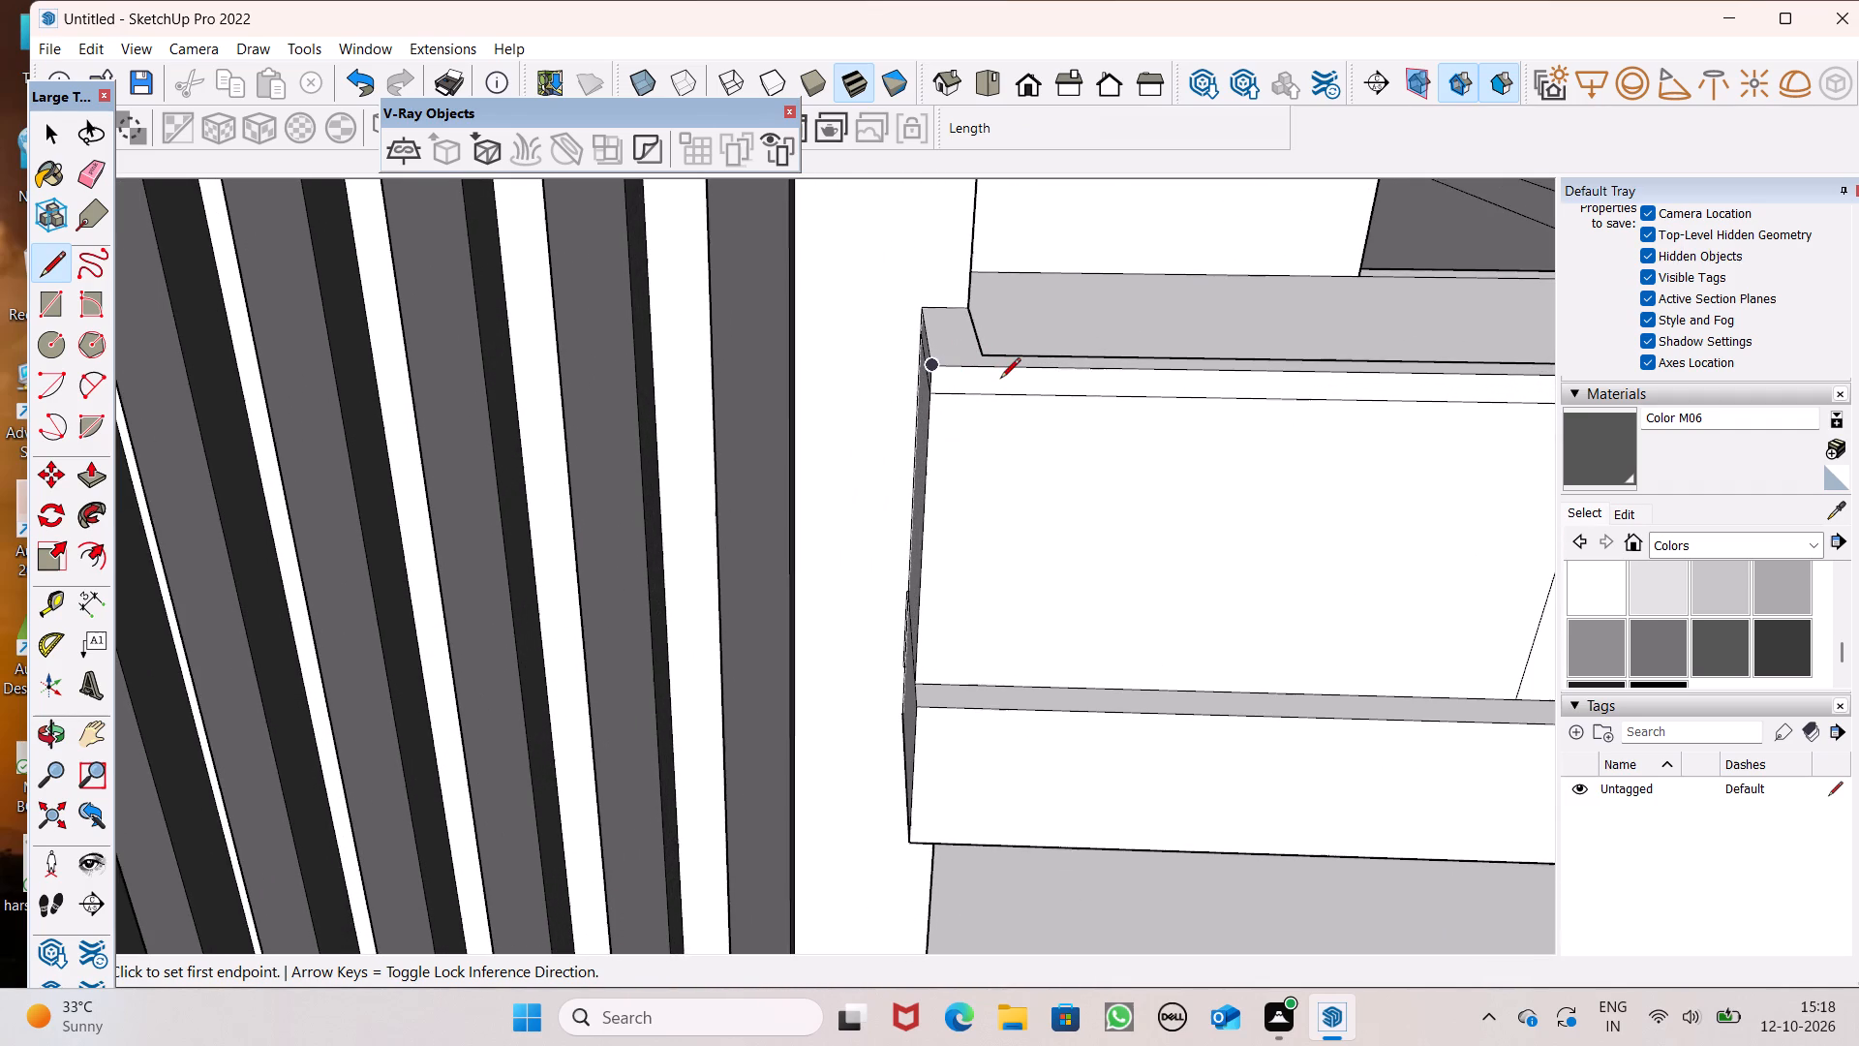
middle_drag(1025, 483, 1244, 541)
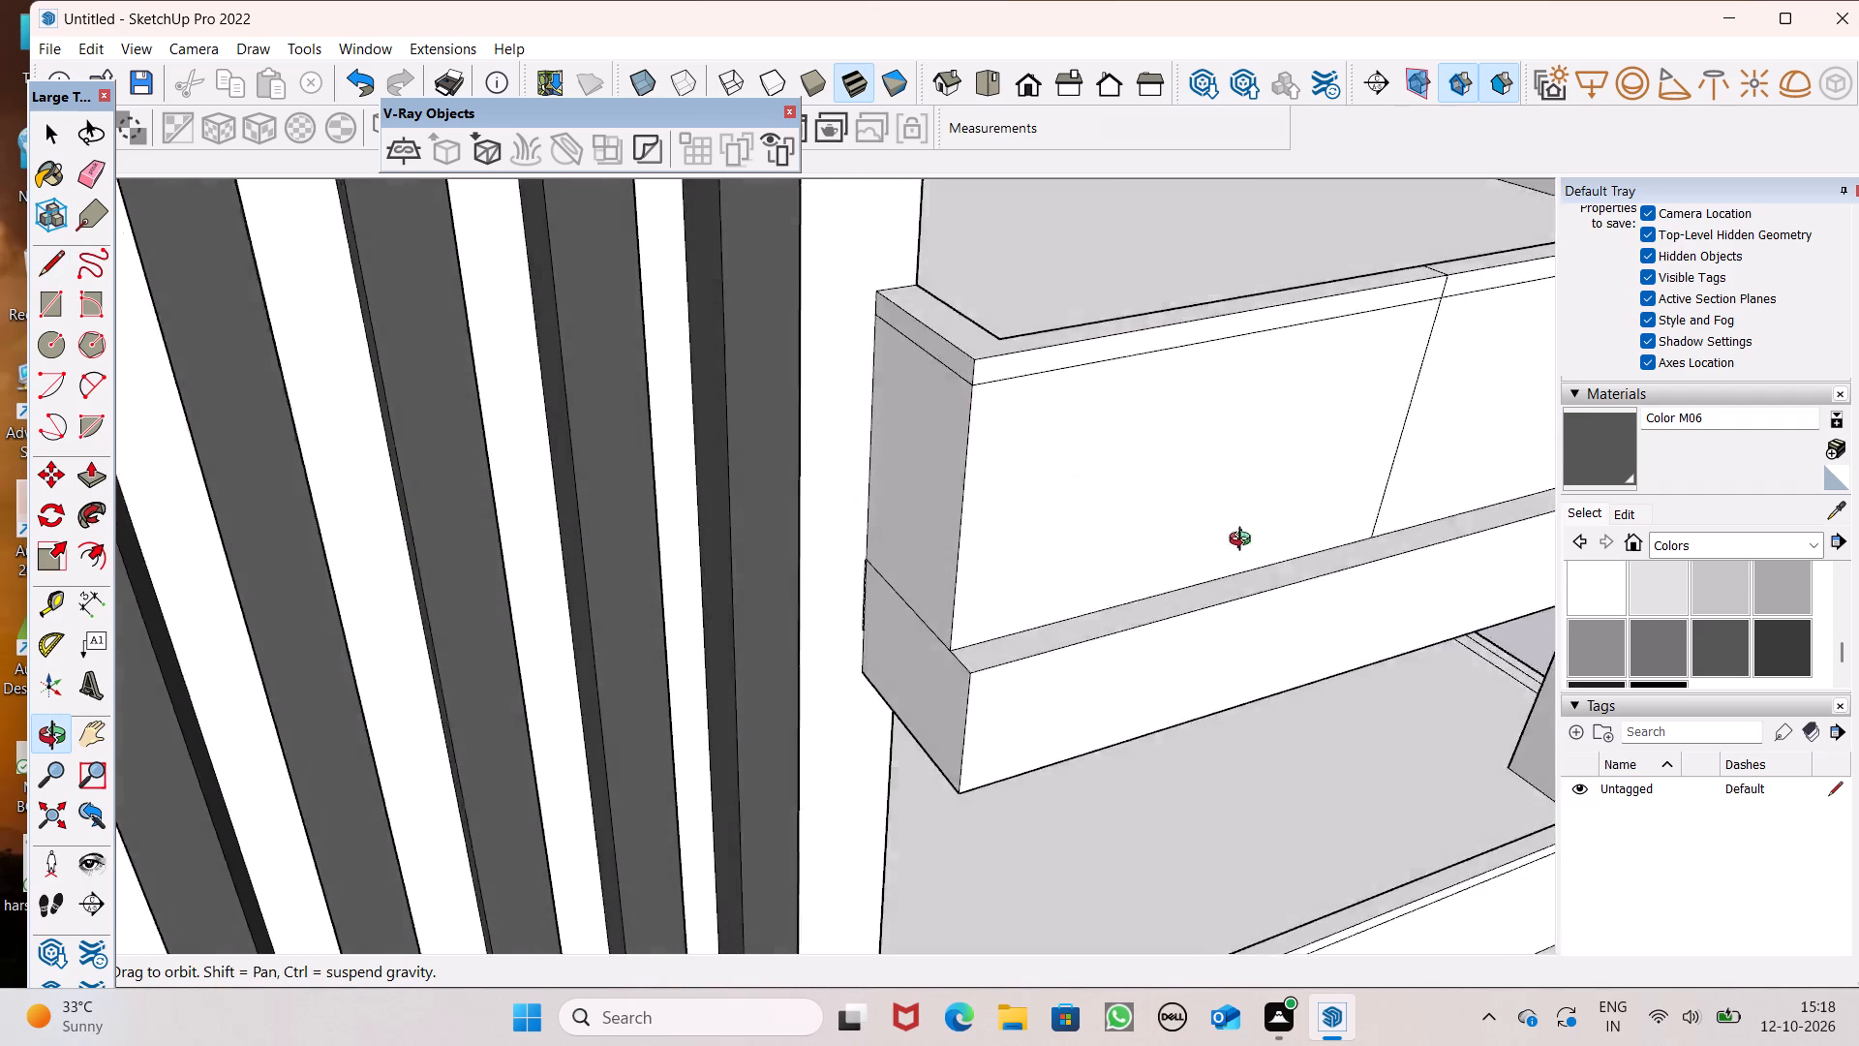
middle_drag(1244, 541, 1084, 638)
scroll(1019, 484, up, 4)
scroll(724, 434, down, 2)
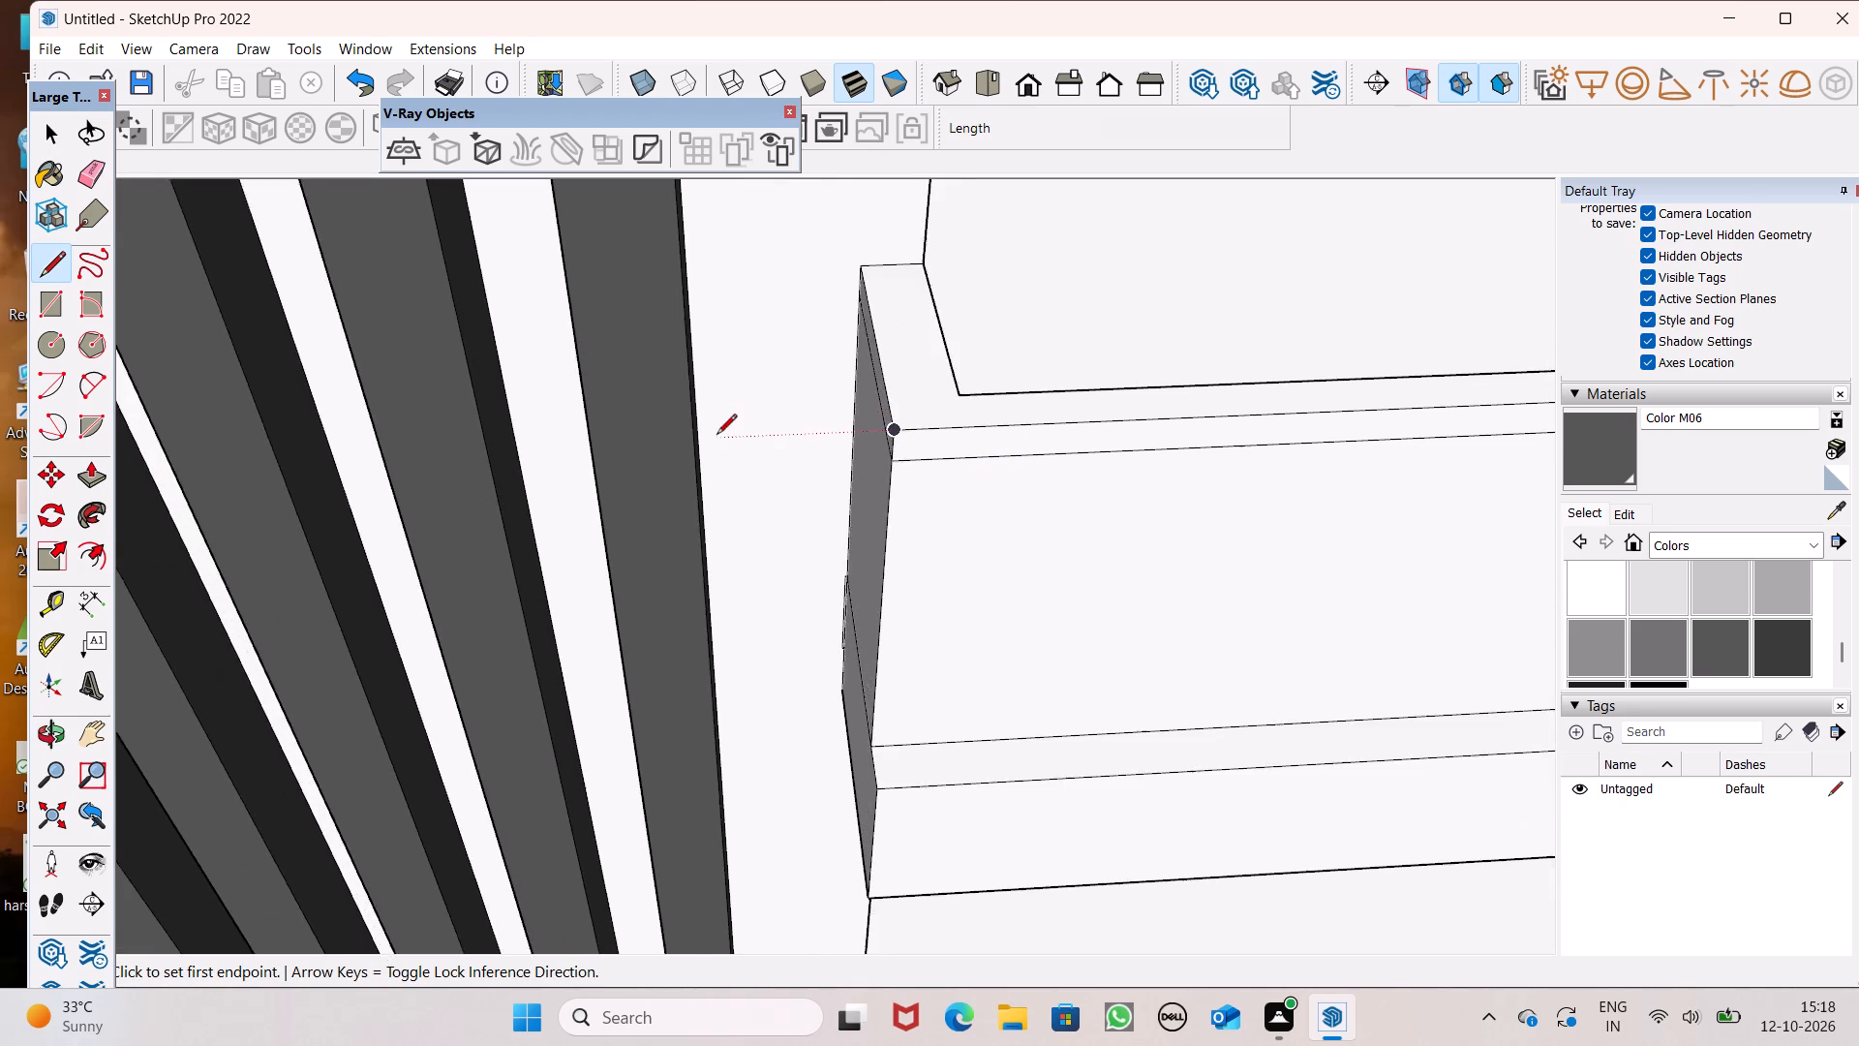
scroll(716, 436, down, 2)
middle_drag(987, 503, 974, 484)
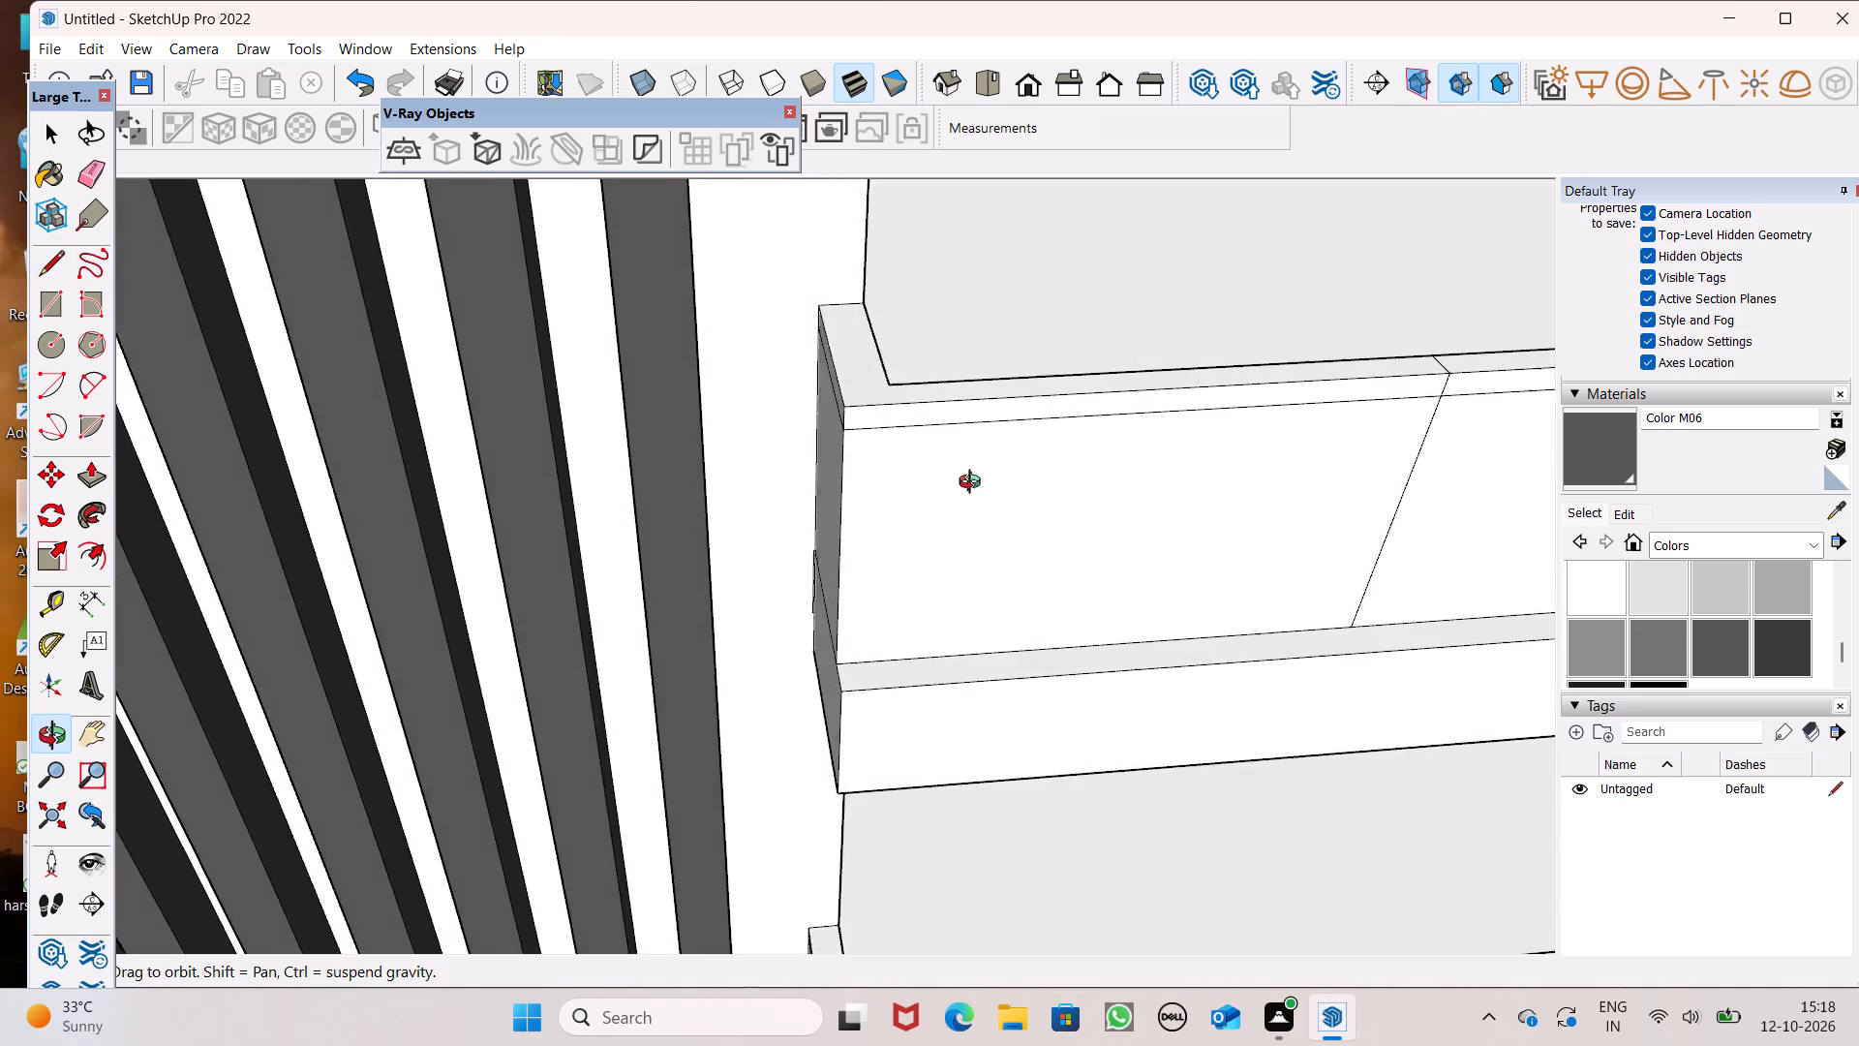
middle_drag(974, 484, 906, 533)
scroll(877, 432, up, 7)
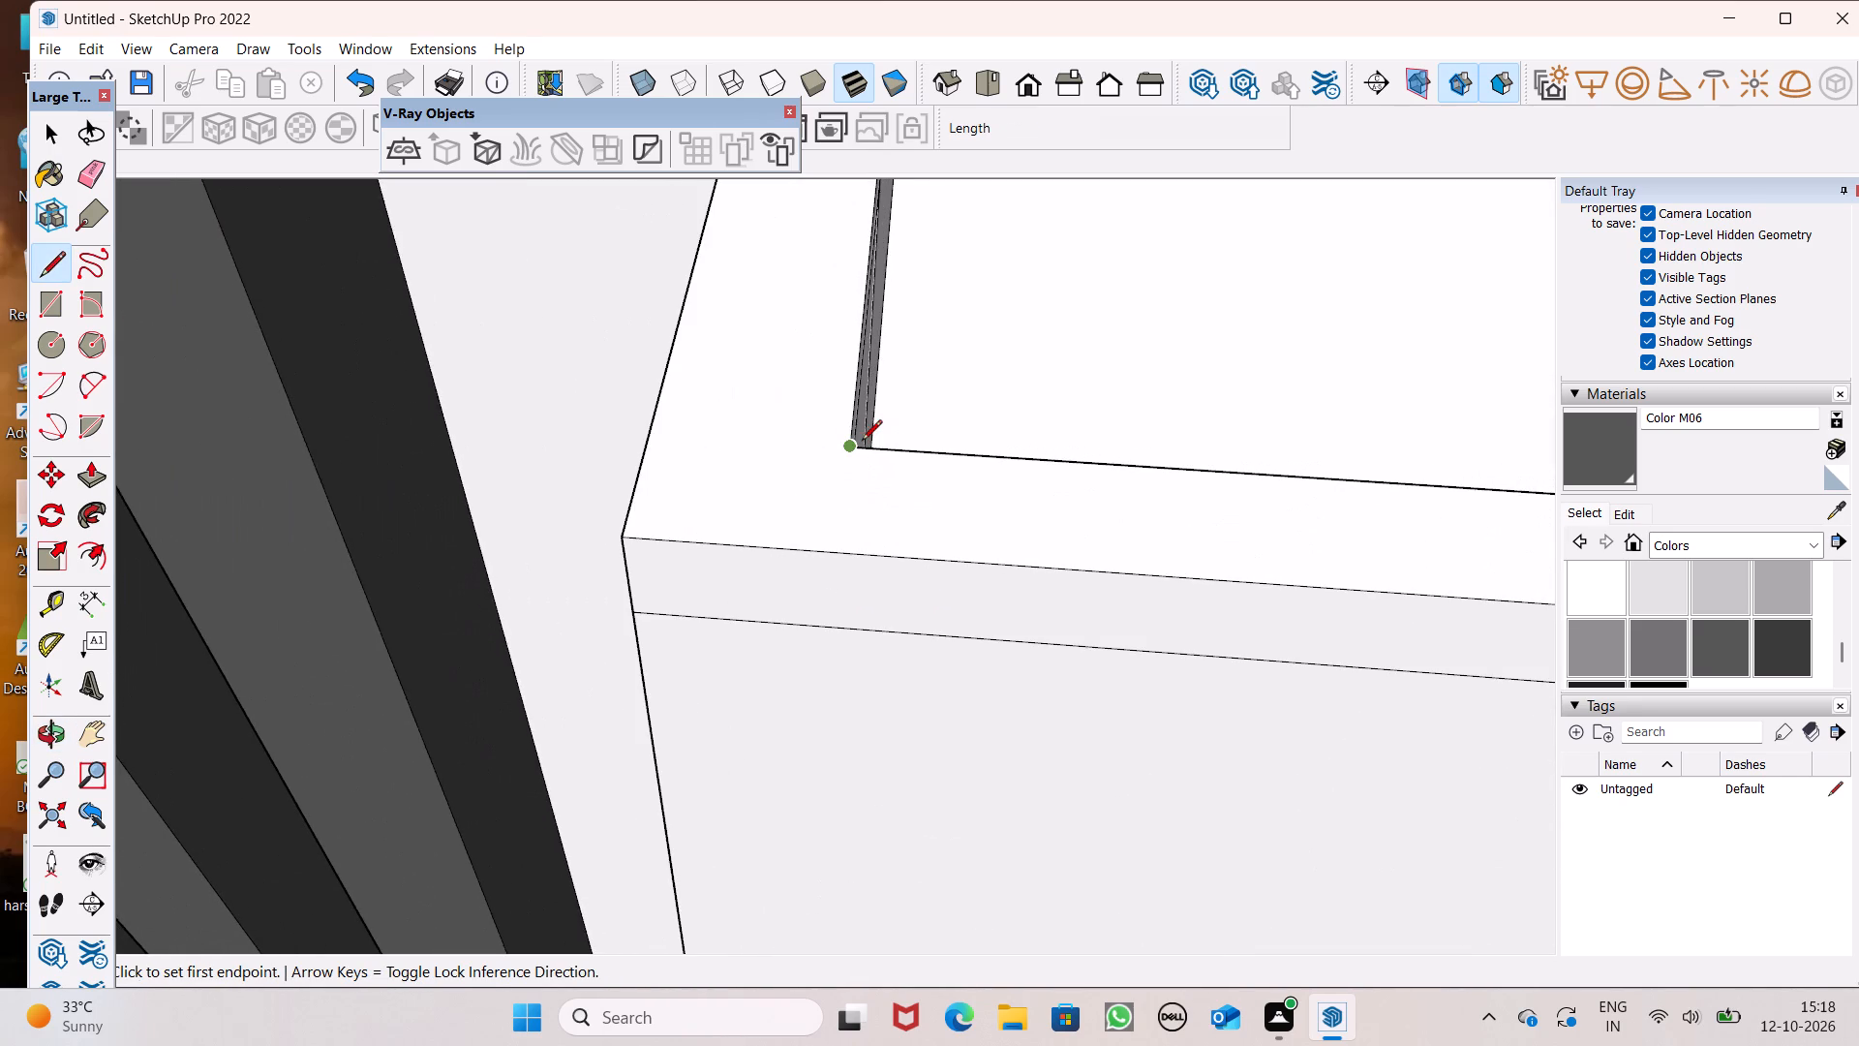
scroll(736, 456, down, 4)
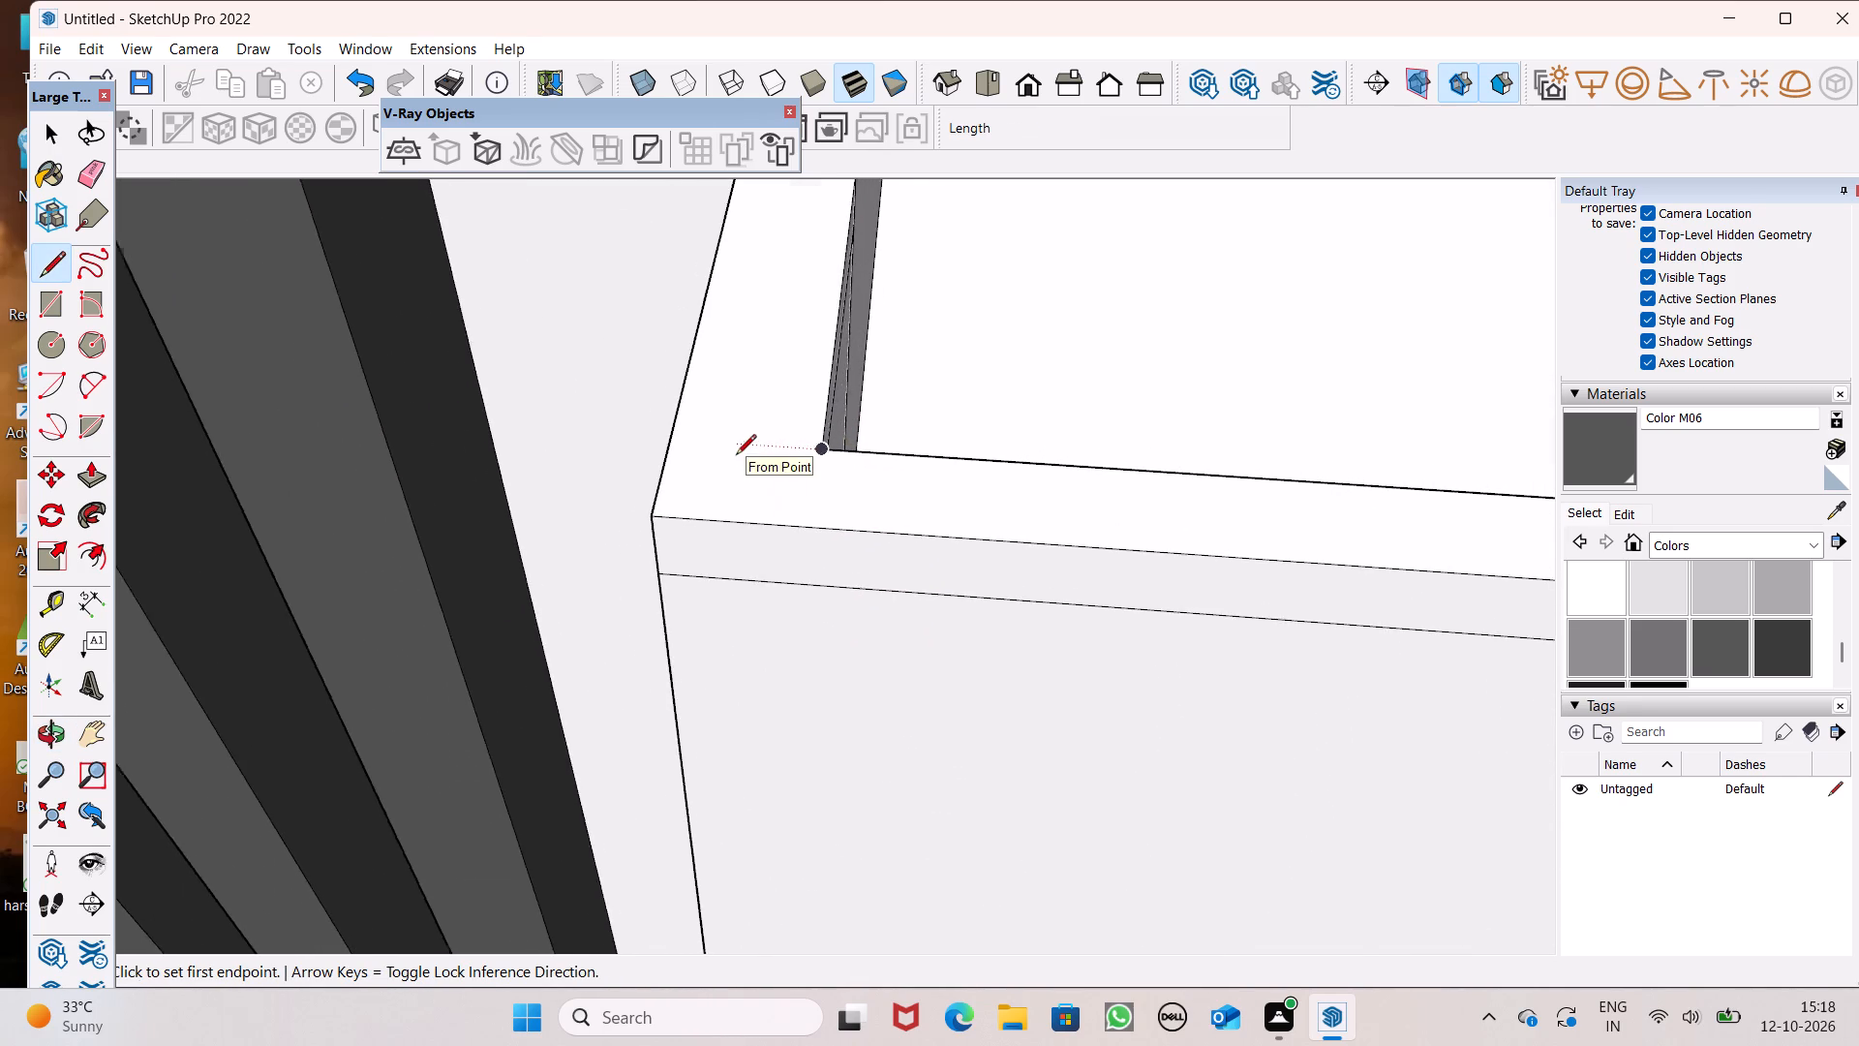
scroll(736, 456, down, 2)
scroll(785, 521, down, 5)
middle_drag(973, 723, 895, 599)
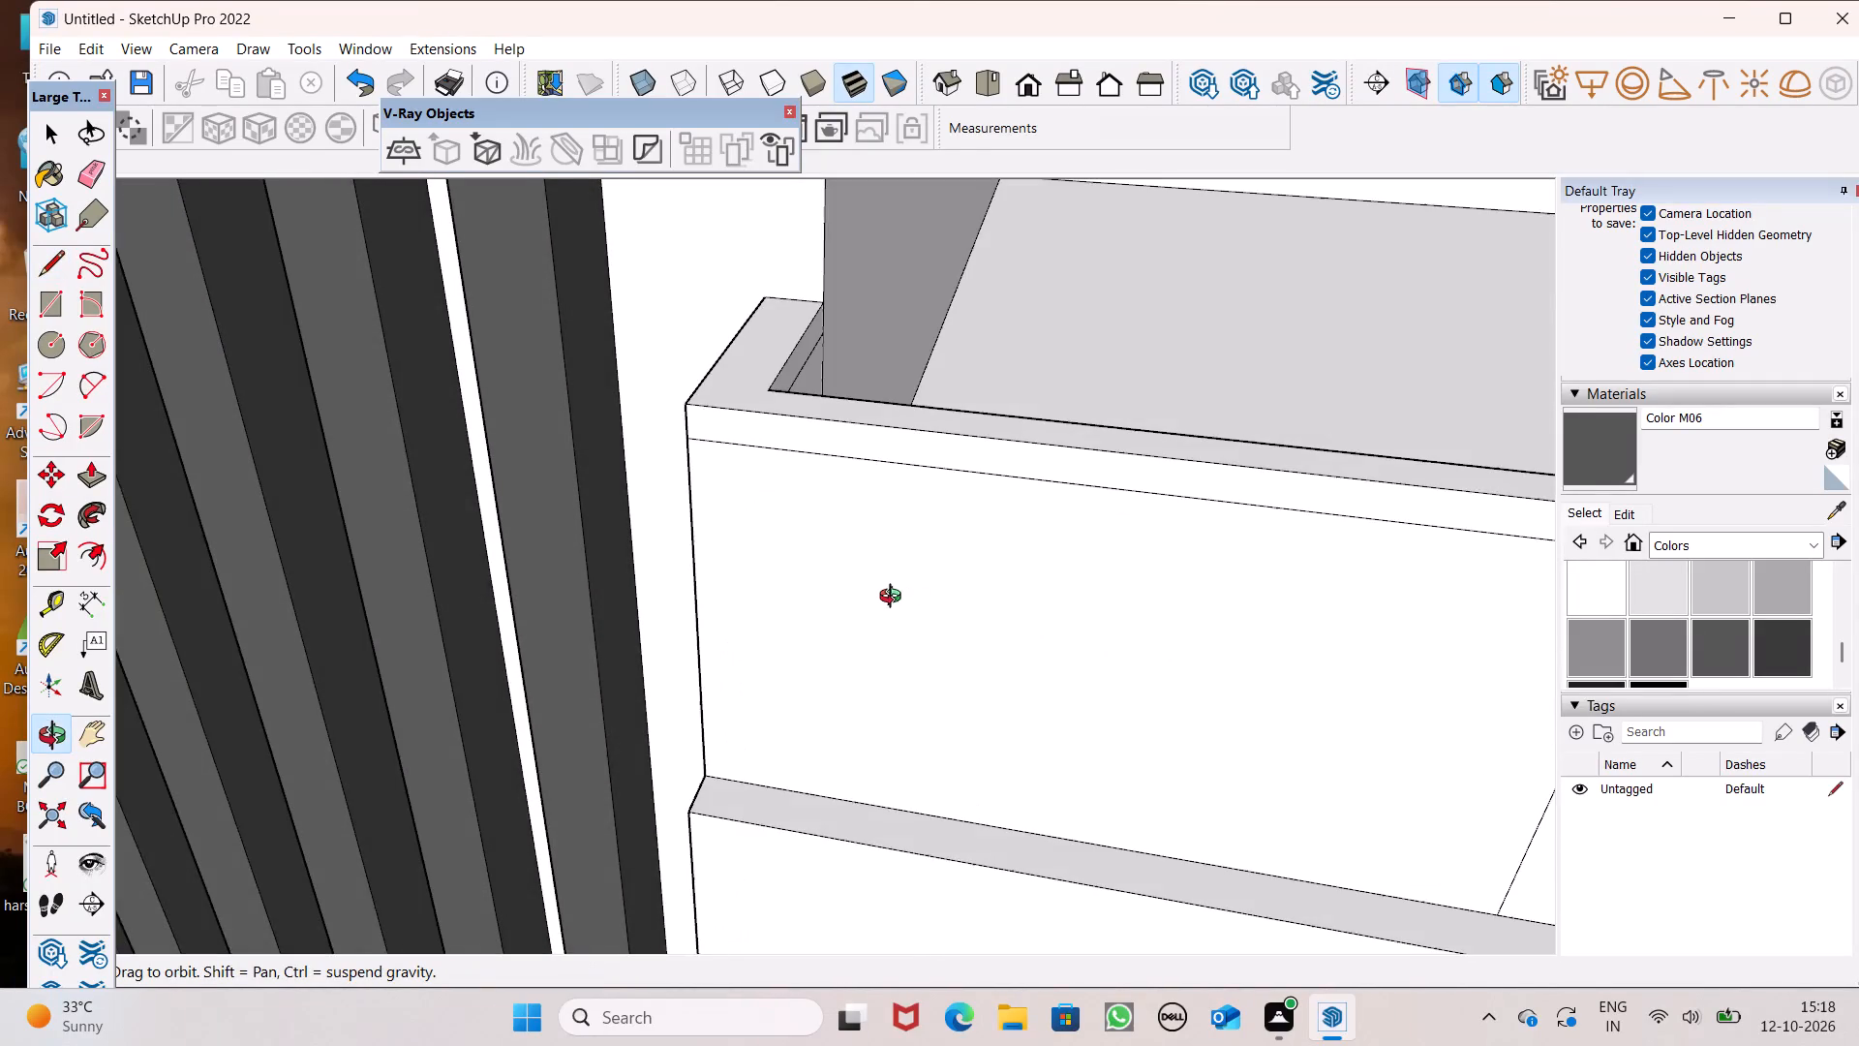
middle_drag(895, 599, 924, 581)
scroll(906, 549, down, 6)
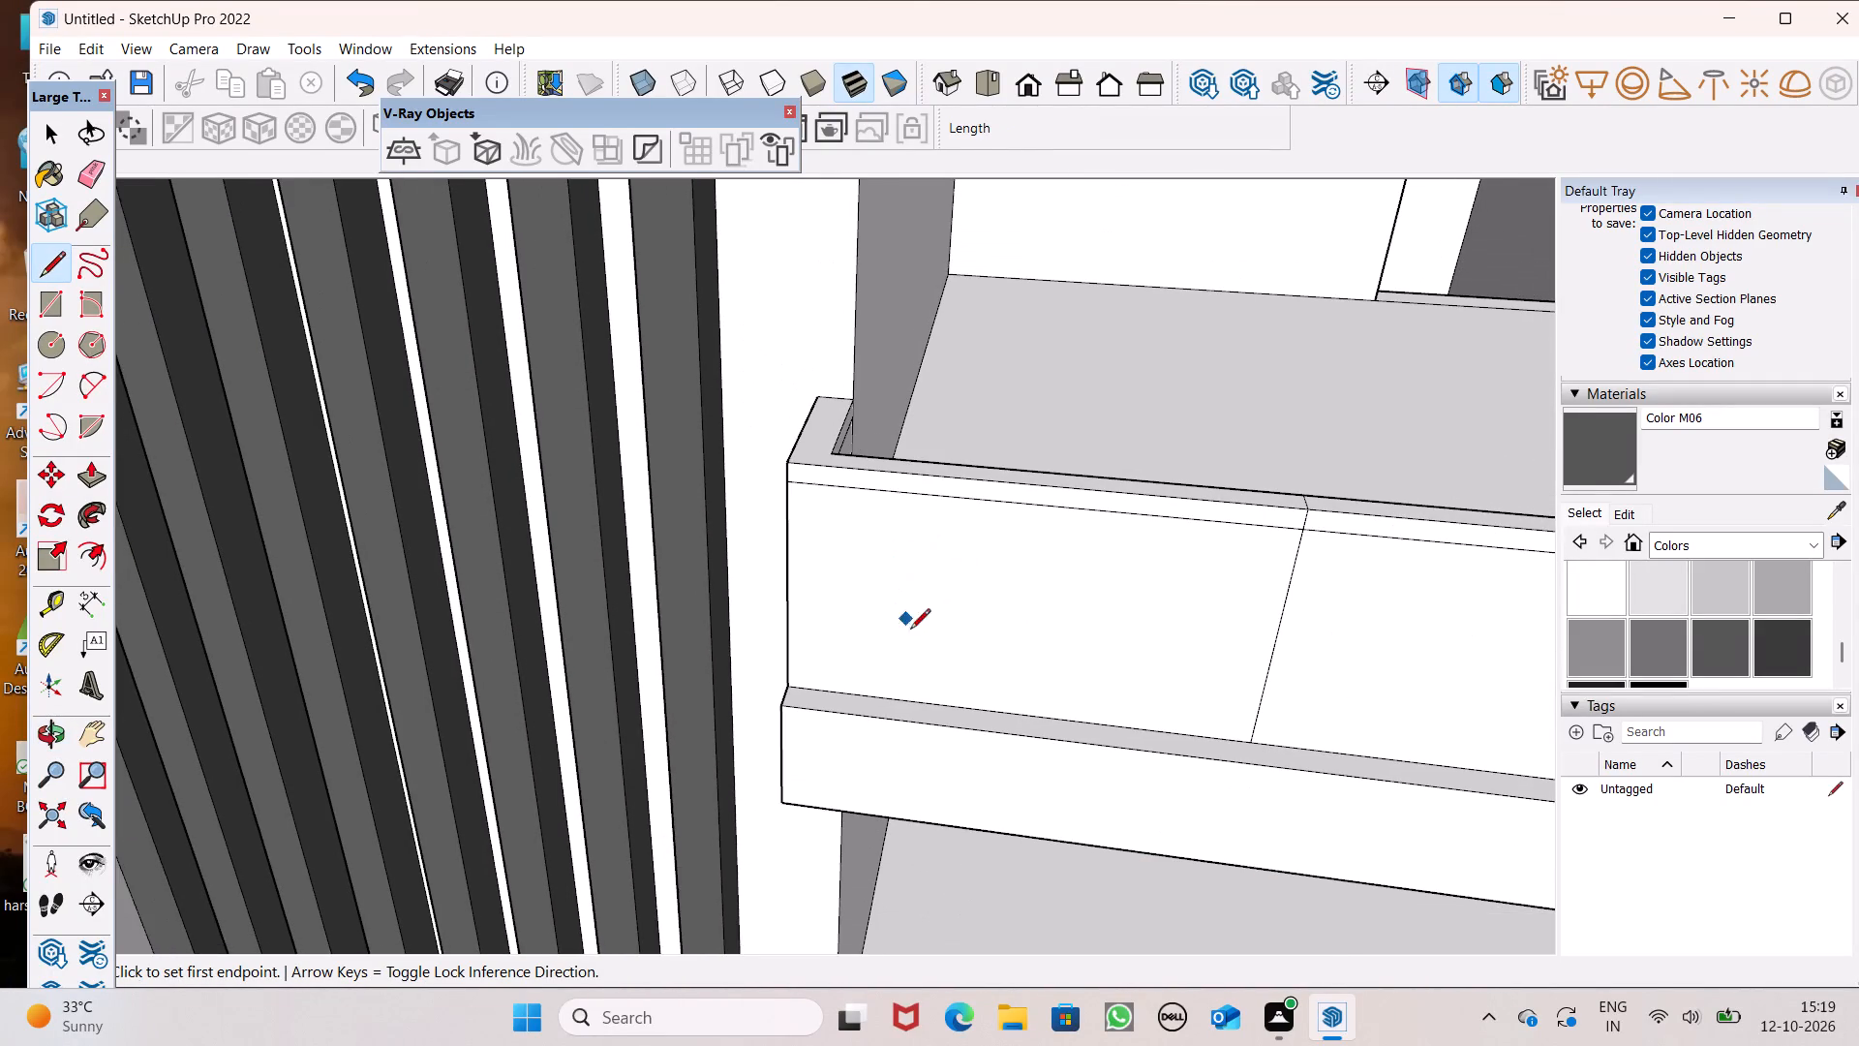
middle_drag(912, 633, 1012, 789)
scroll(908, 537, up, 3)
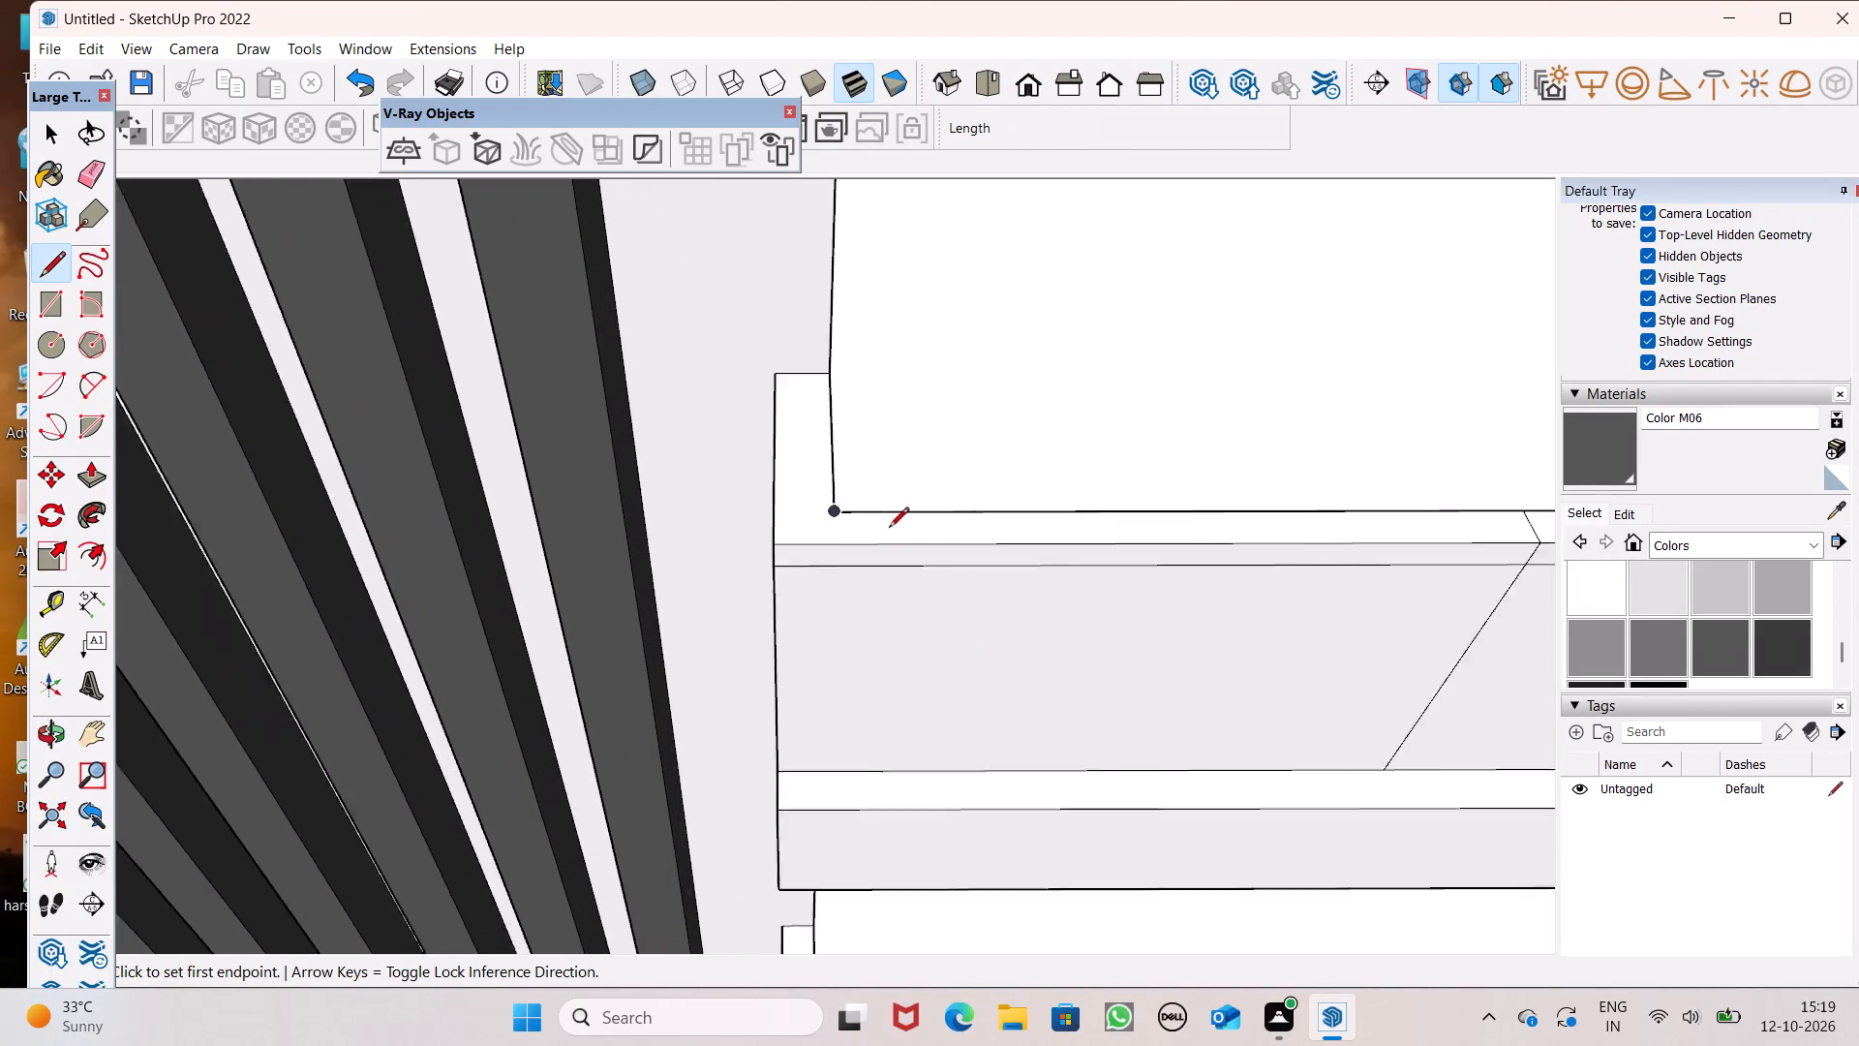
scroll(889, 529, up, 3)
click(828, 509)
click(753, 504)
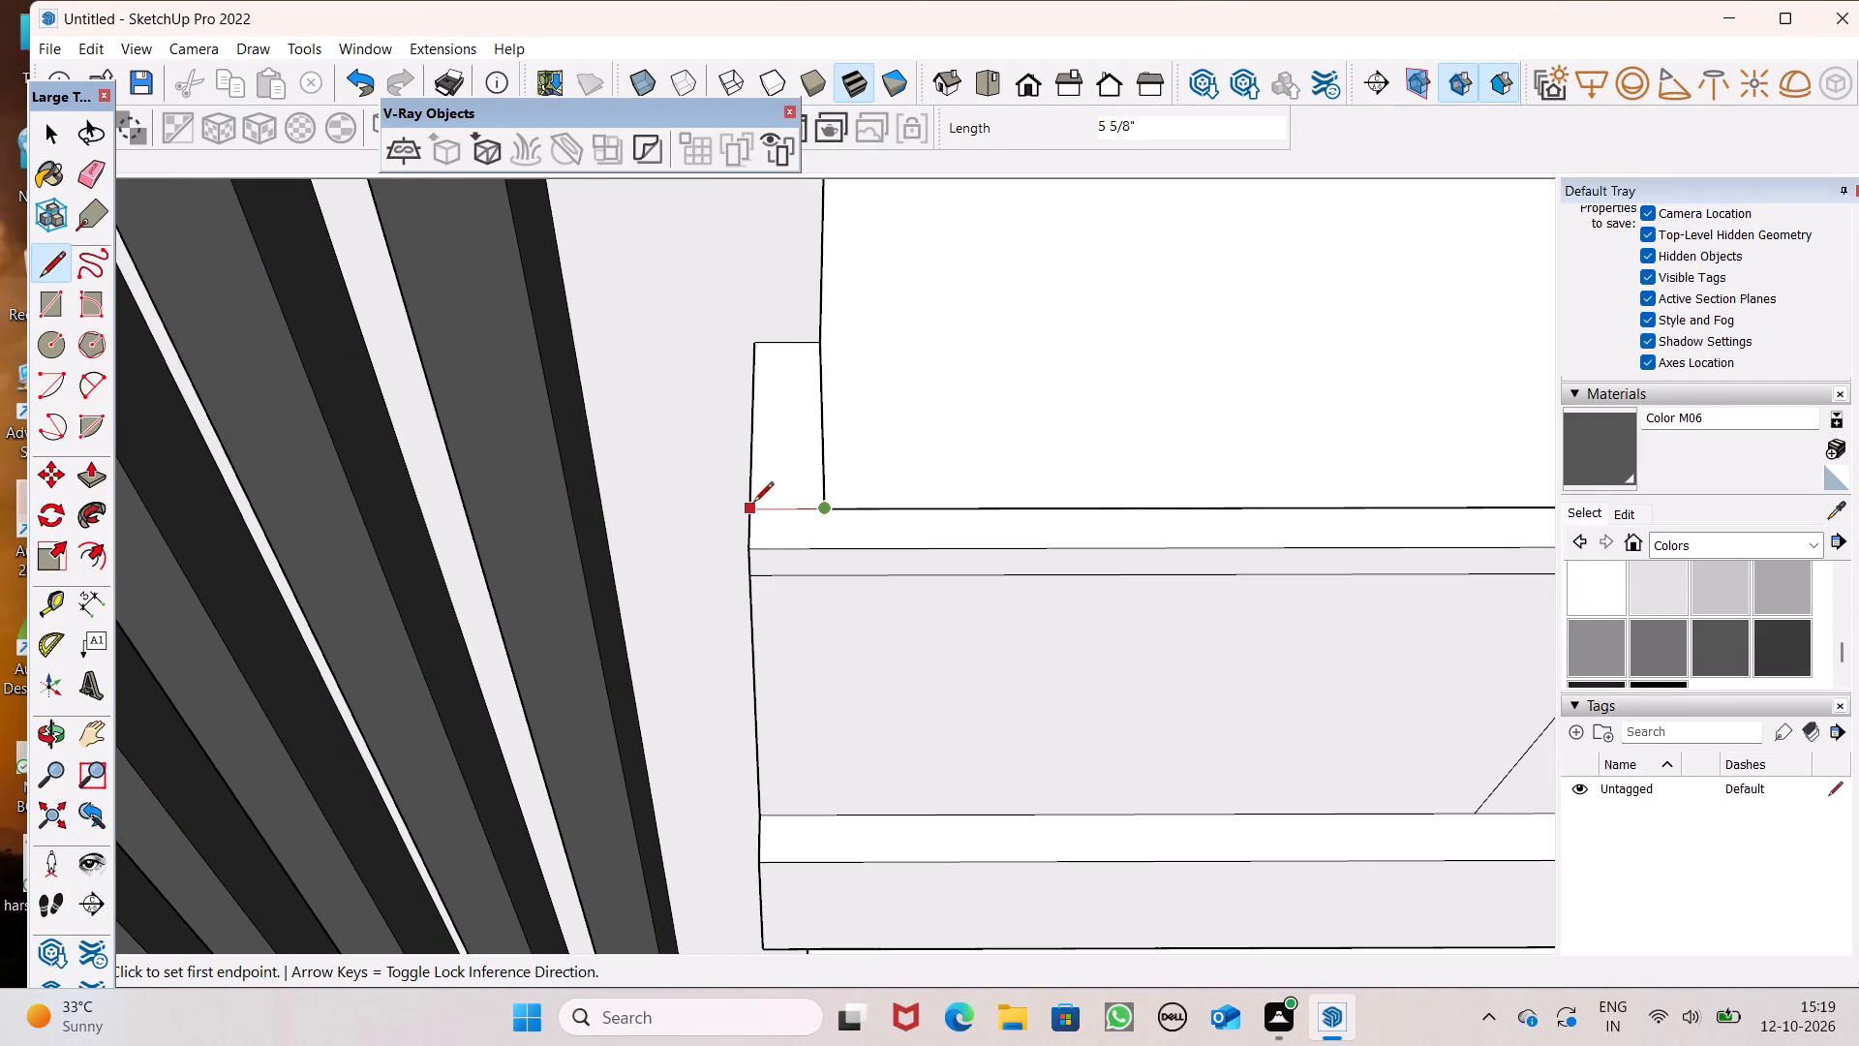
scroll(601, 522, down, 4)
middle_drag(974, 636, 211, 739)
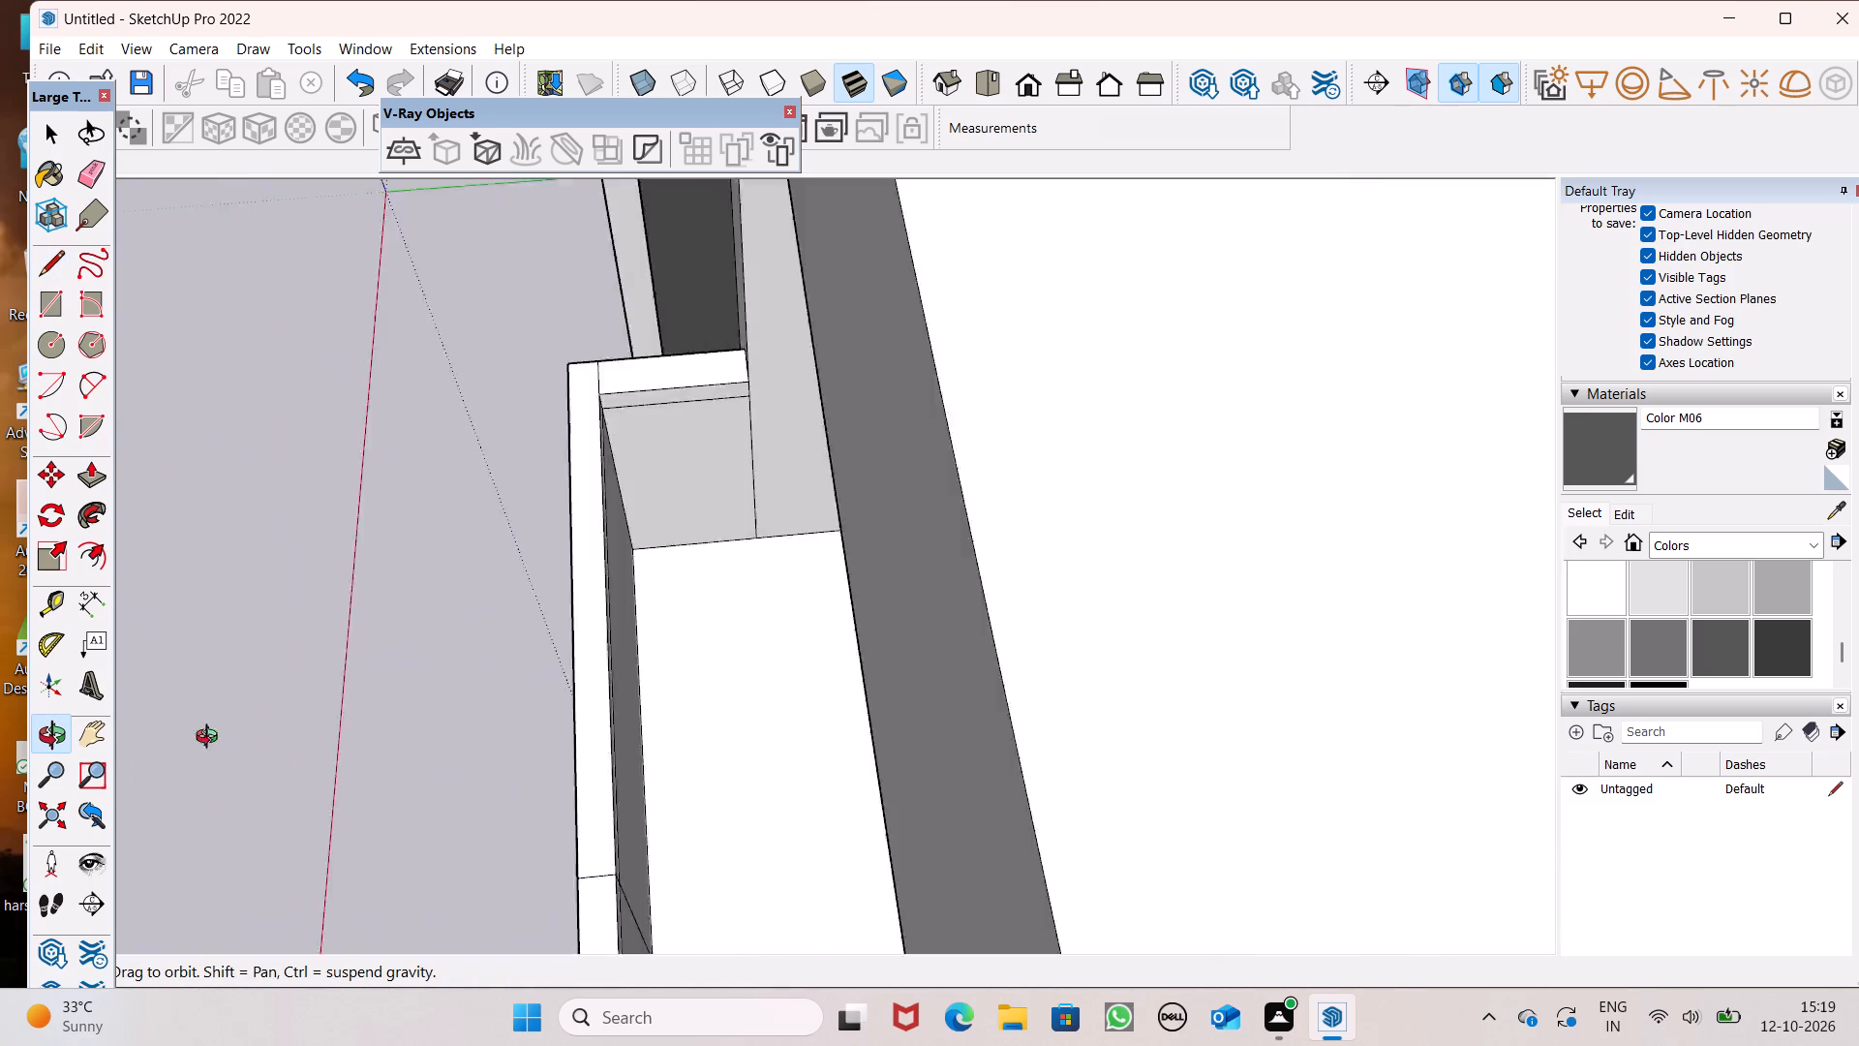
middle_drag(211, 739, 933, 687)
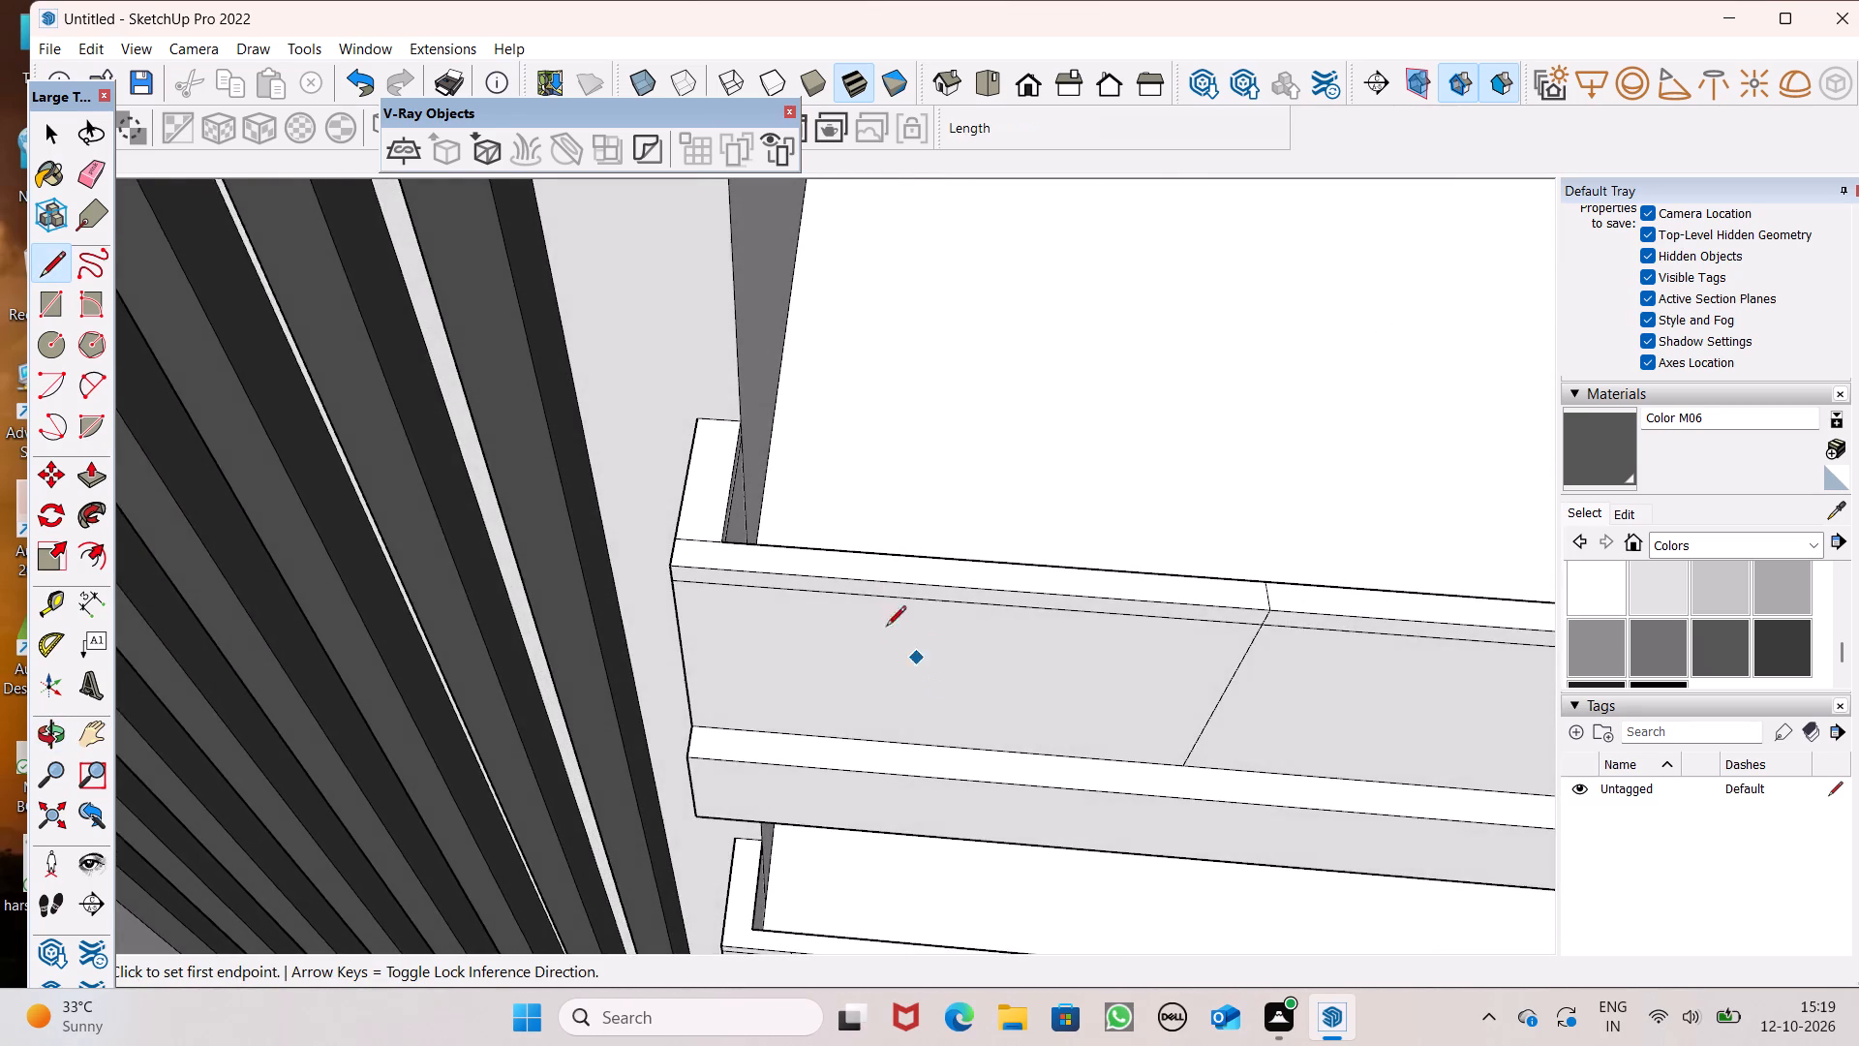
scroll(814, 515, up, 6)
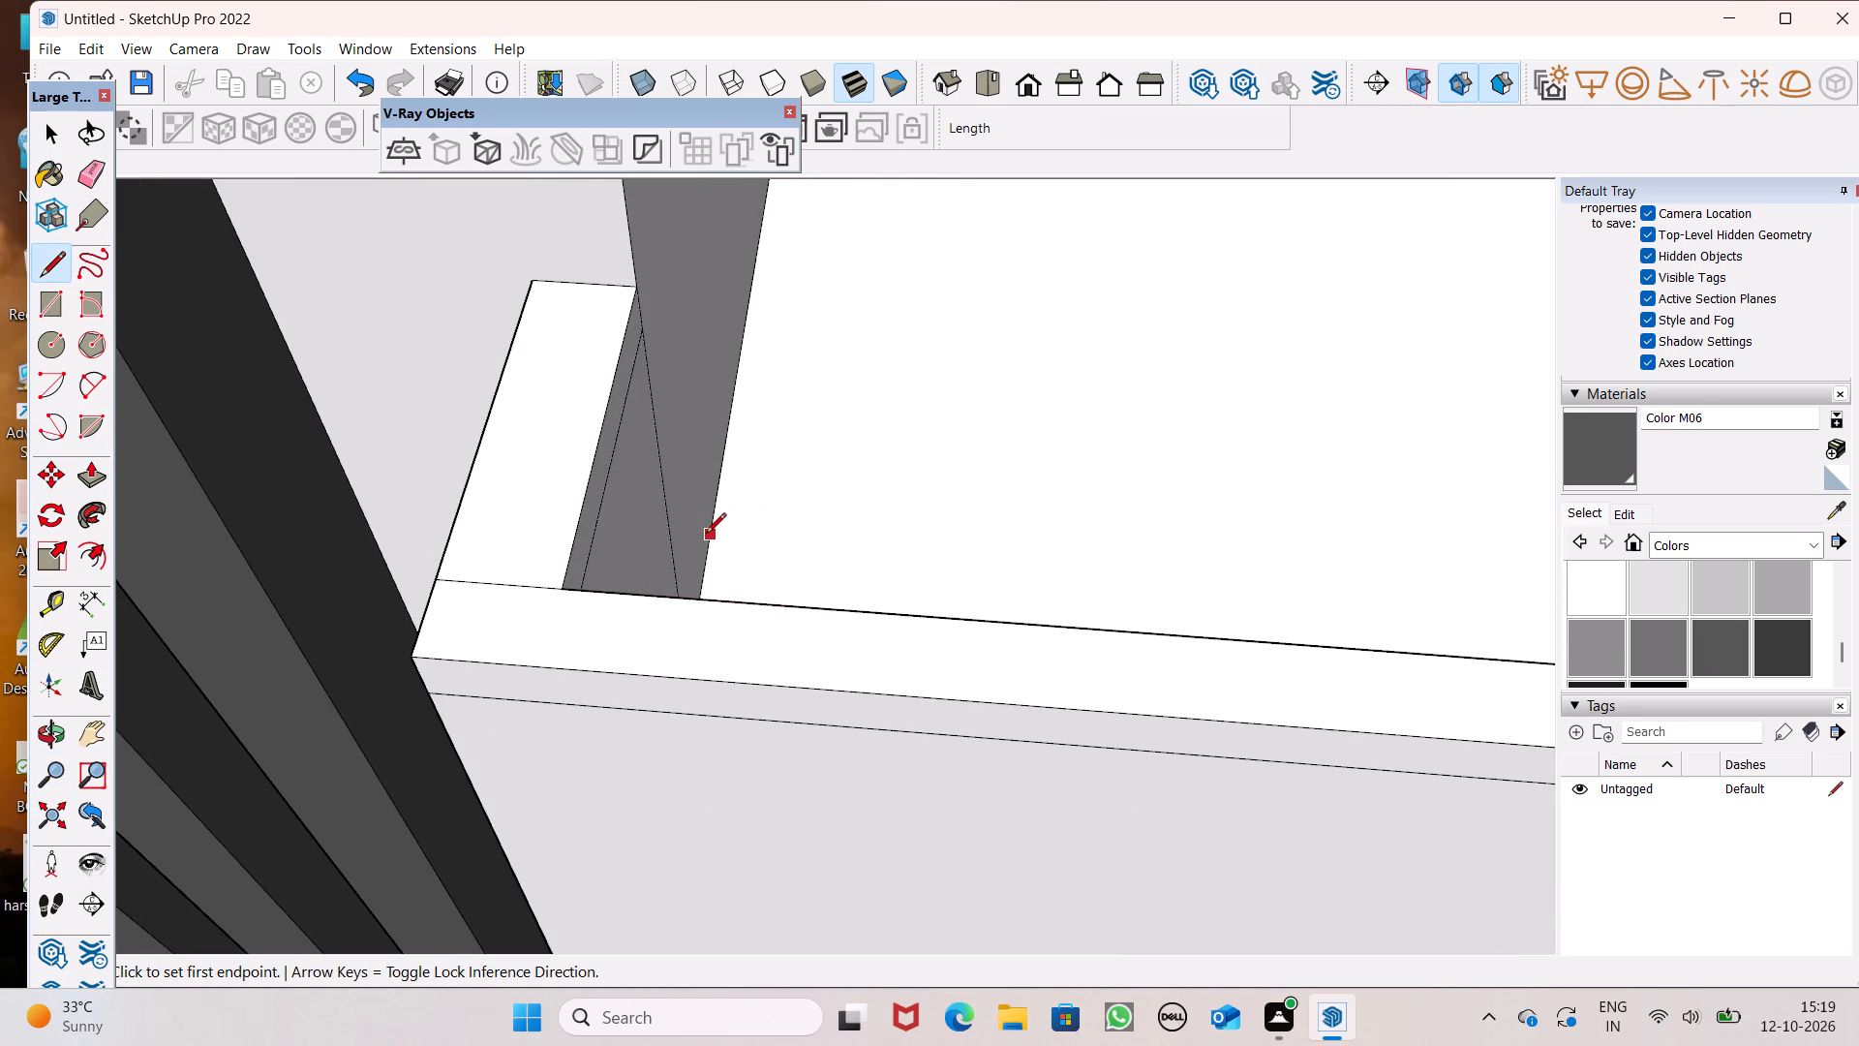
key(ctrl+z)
Draw a 4" line across the highest balcony parapet's cap, from the inner corner beside the slats to the front edge.
click(556, 592)
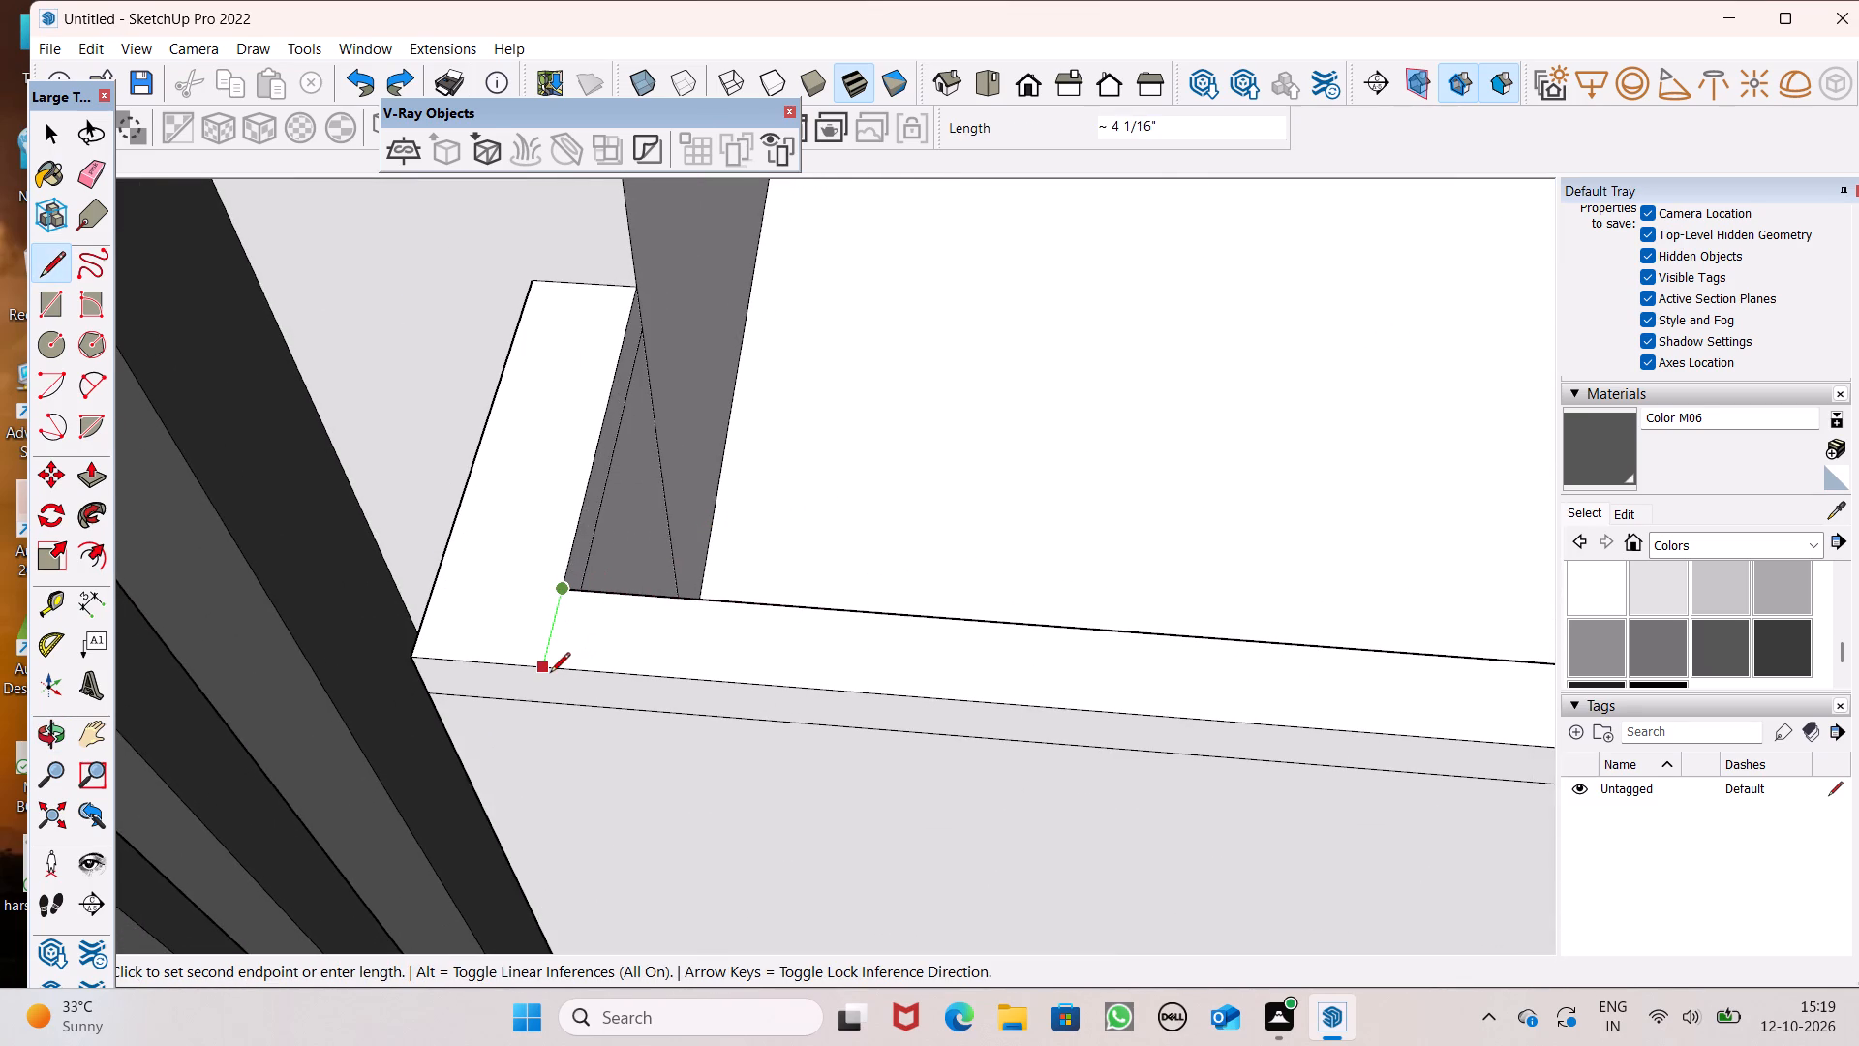
click(549, 674)
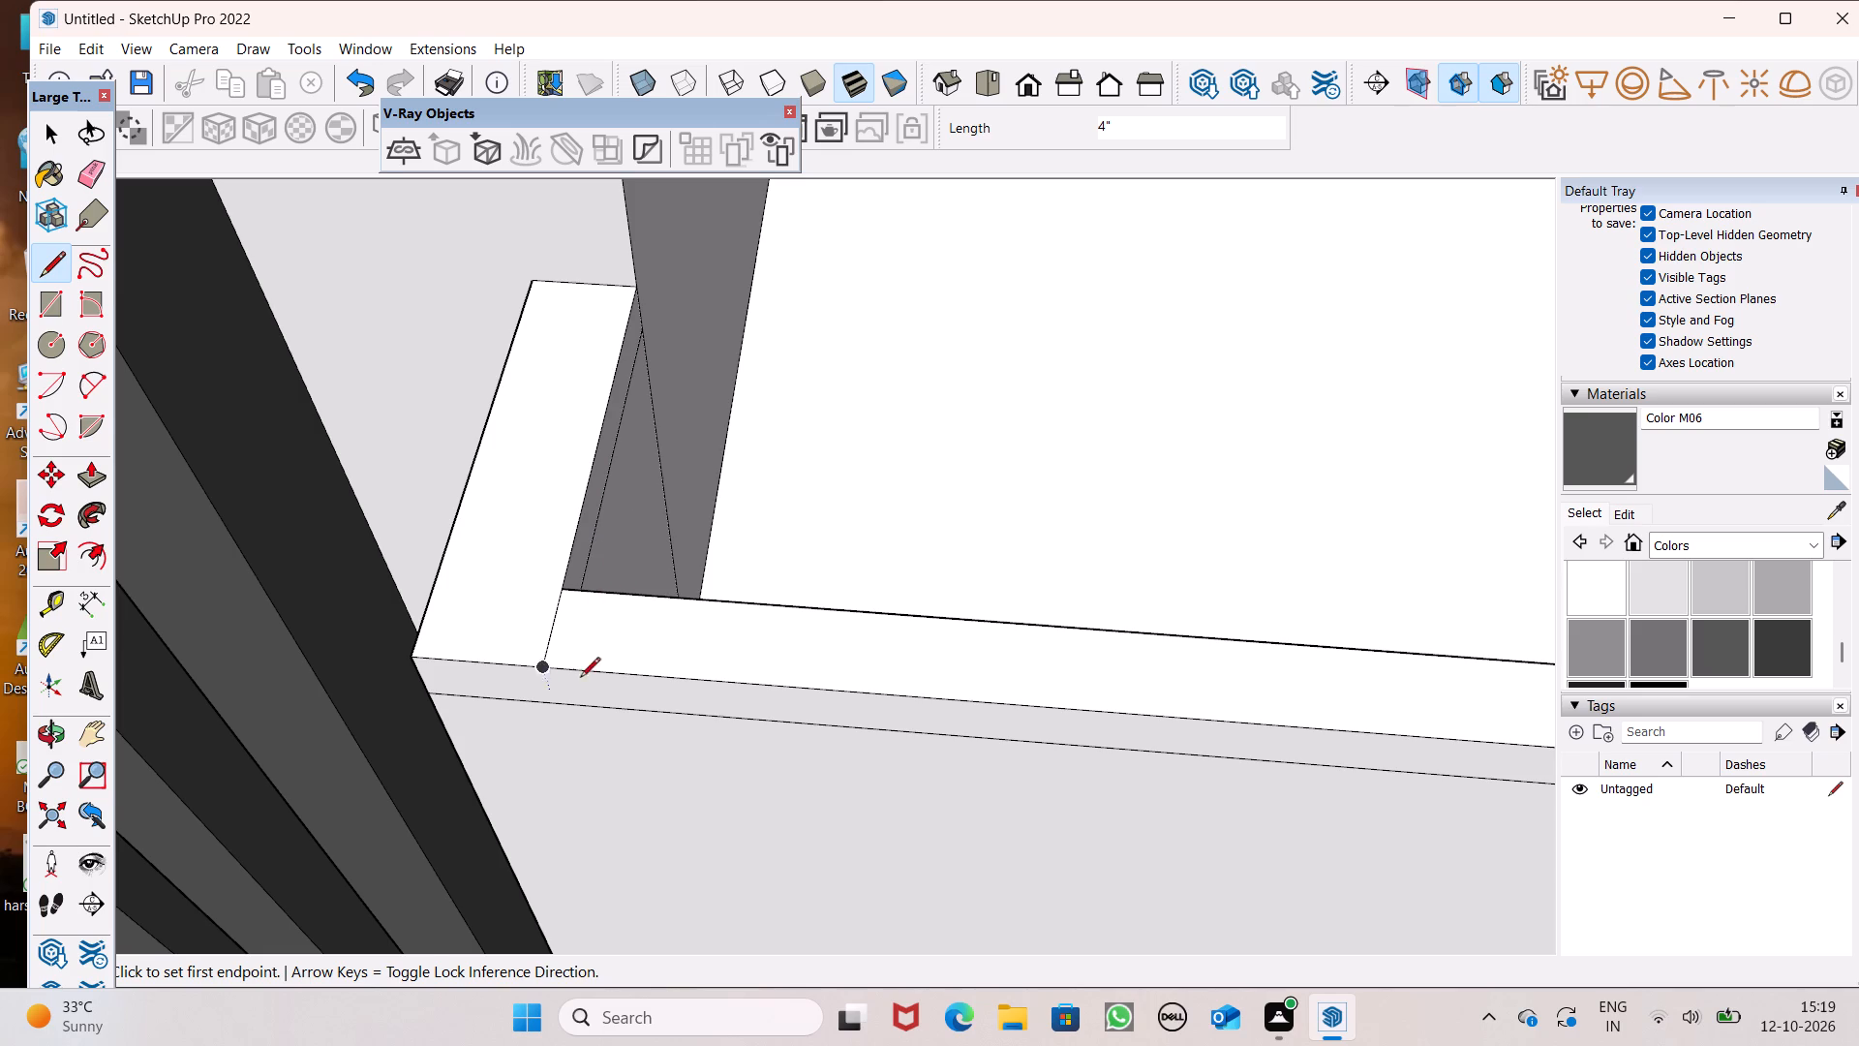
Draw a vertical line down the highest balcony parapet's front face, from the corner split line on its cap to the ledge.
scroll(786, 499, down, 4)
scroll(787, 498, up, 1)
scroll(789, 504, down, 2)
scroll(793, 609, down, 2)
middle_drag(776, 682, 792, 463)
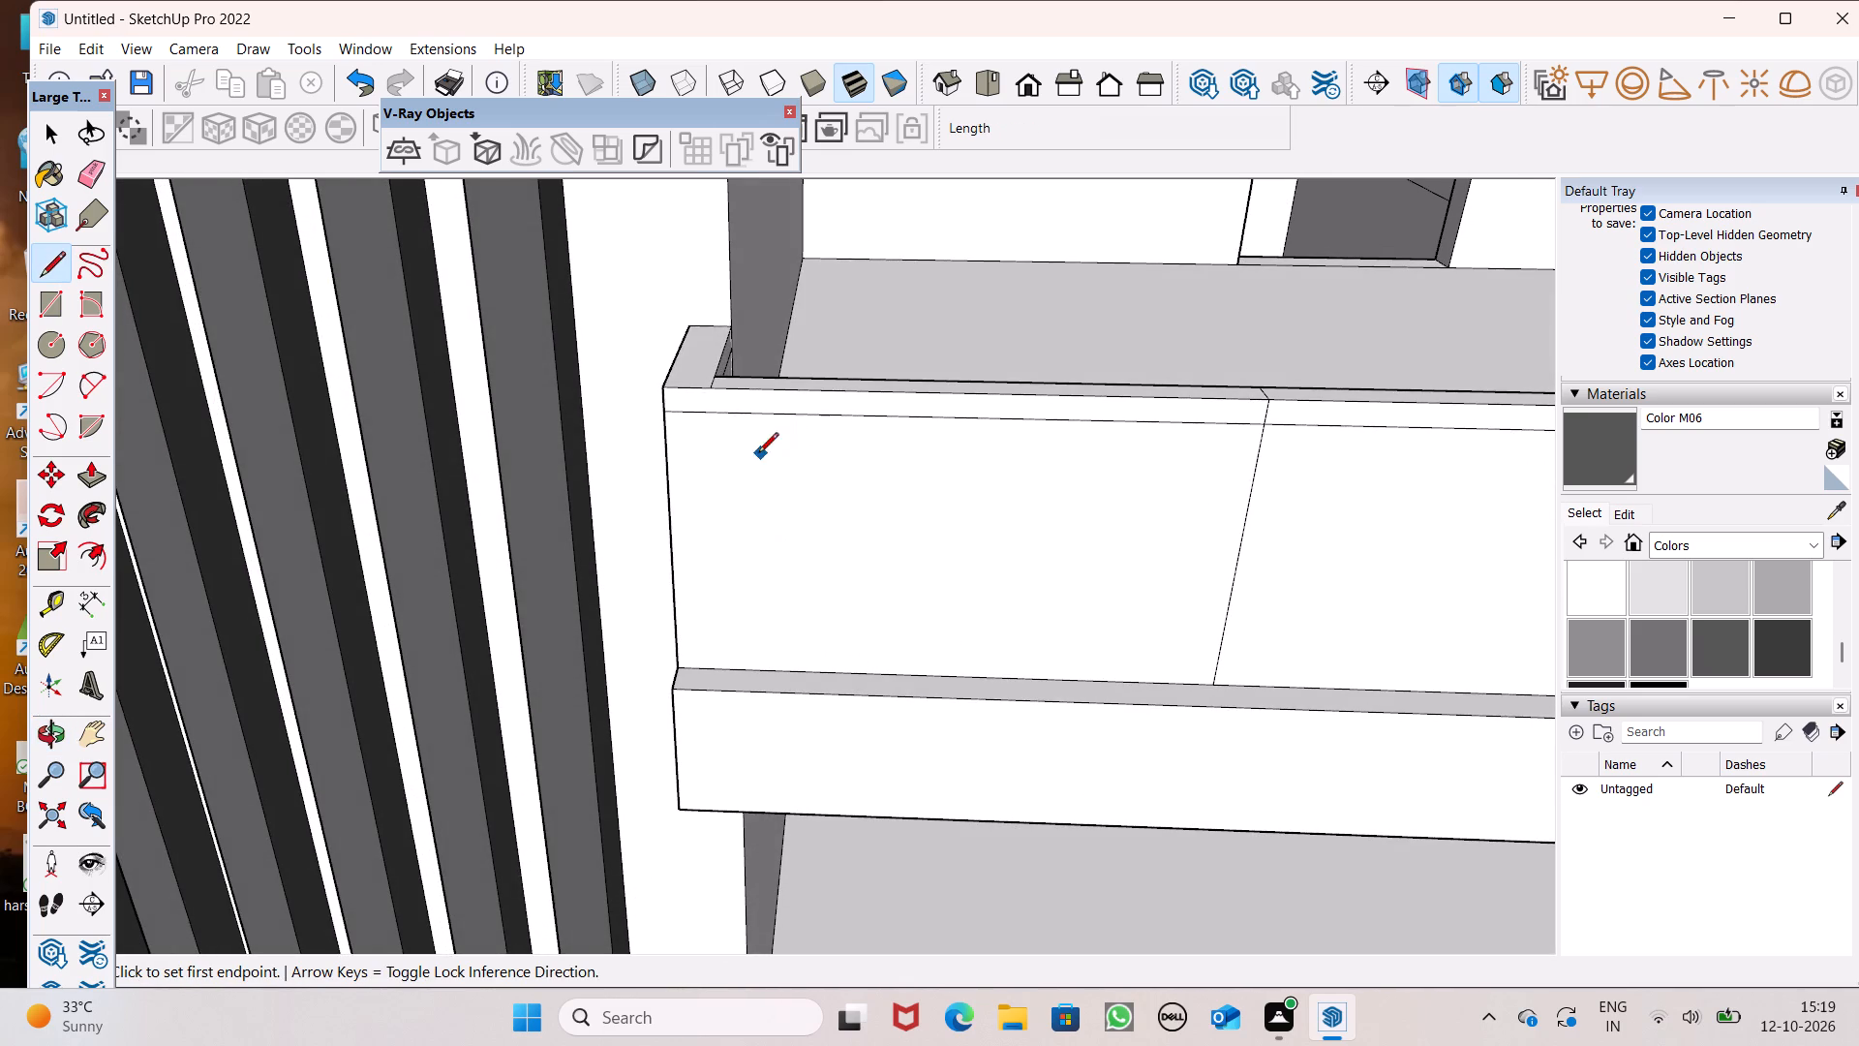
click(712, 392)
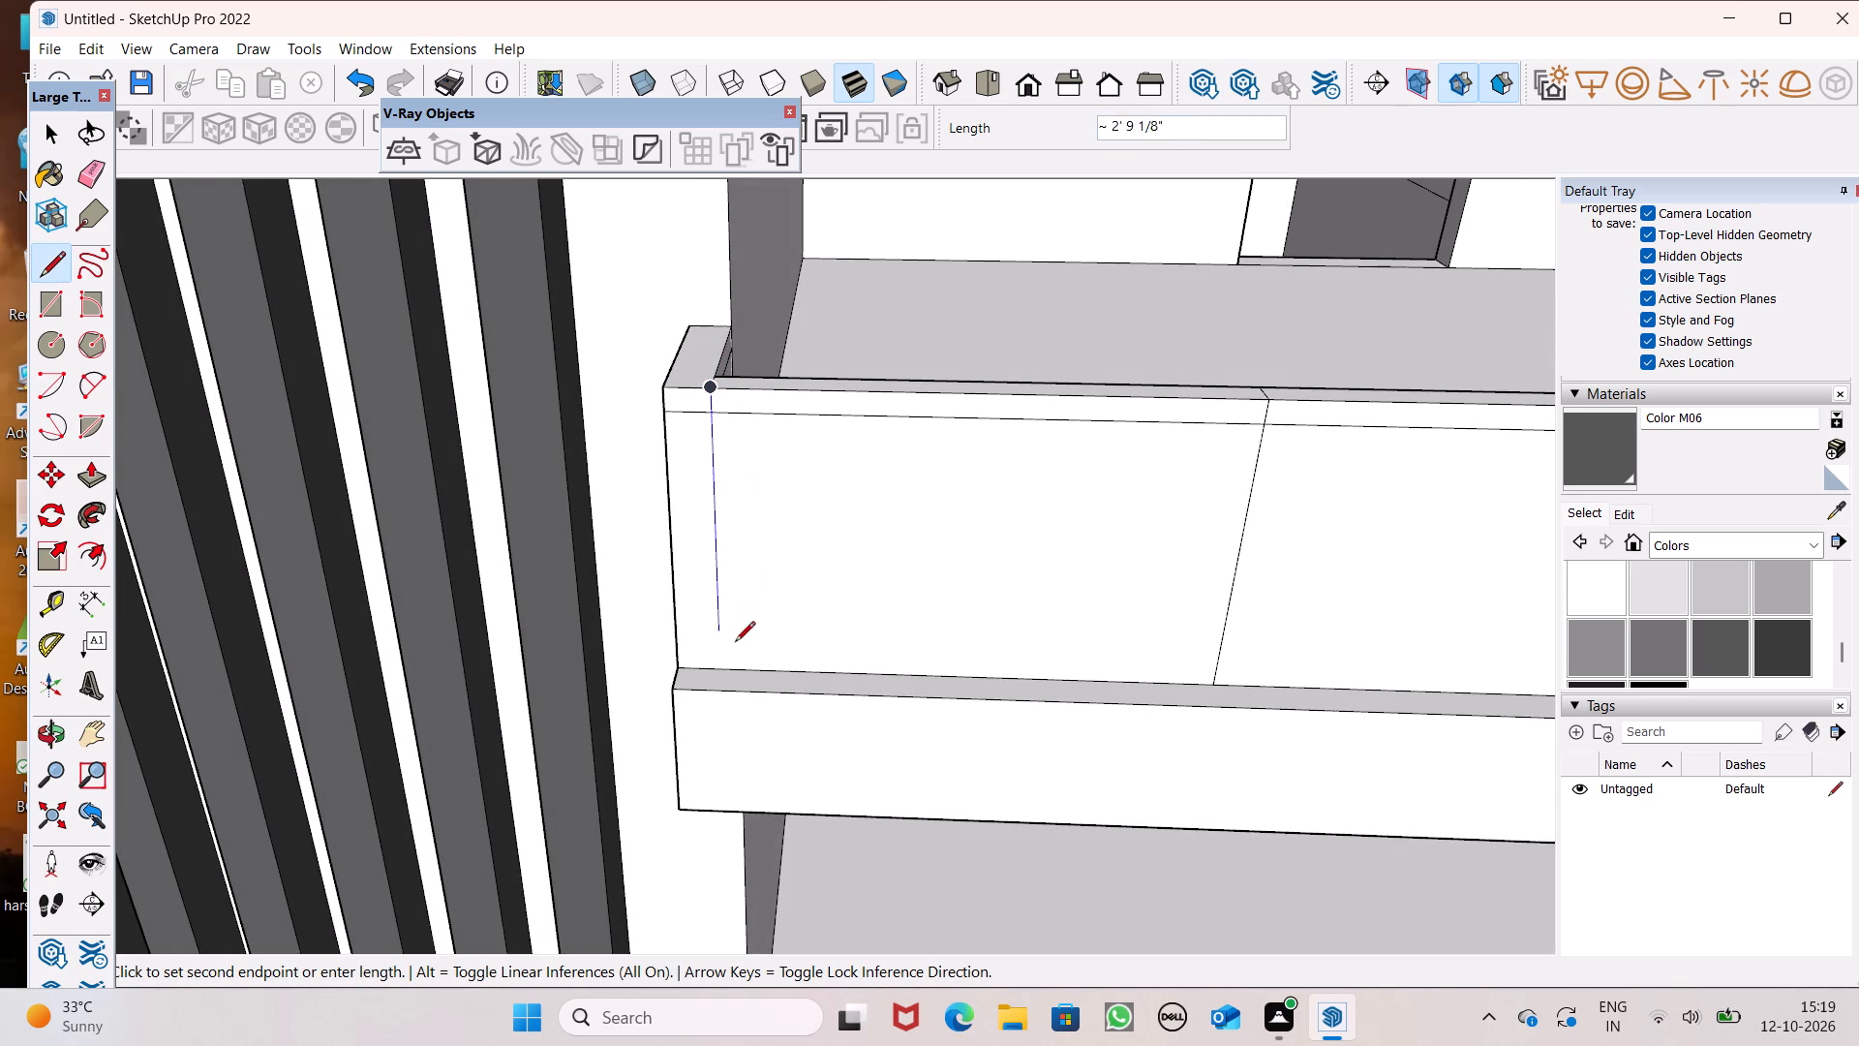
click(726, 673)
key(space)
Push the highest balcony parapet's front panel nearest the slats in 4" to cut an opening below the cap.
scroll(905, 417, down, 12)
middle_drag(1090, 499, 1075, 415)
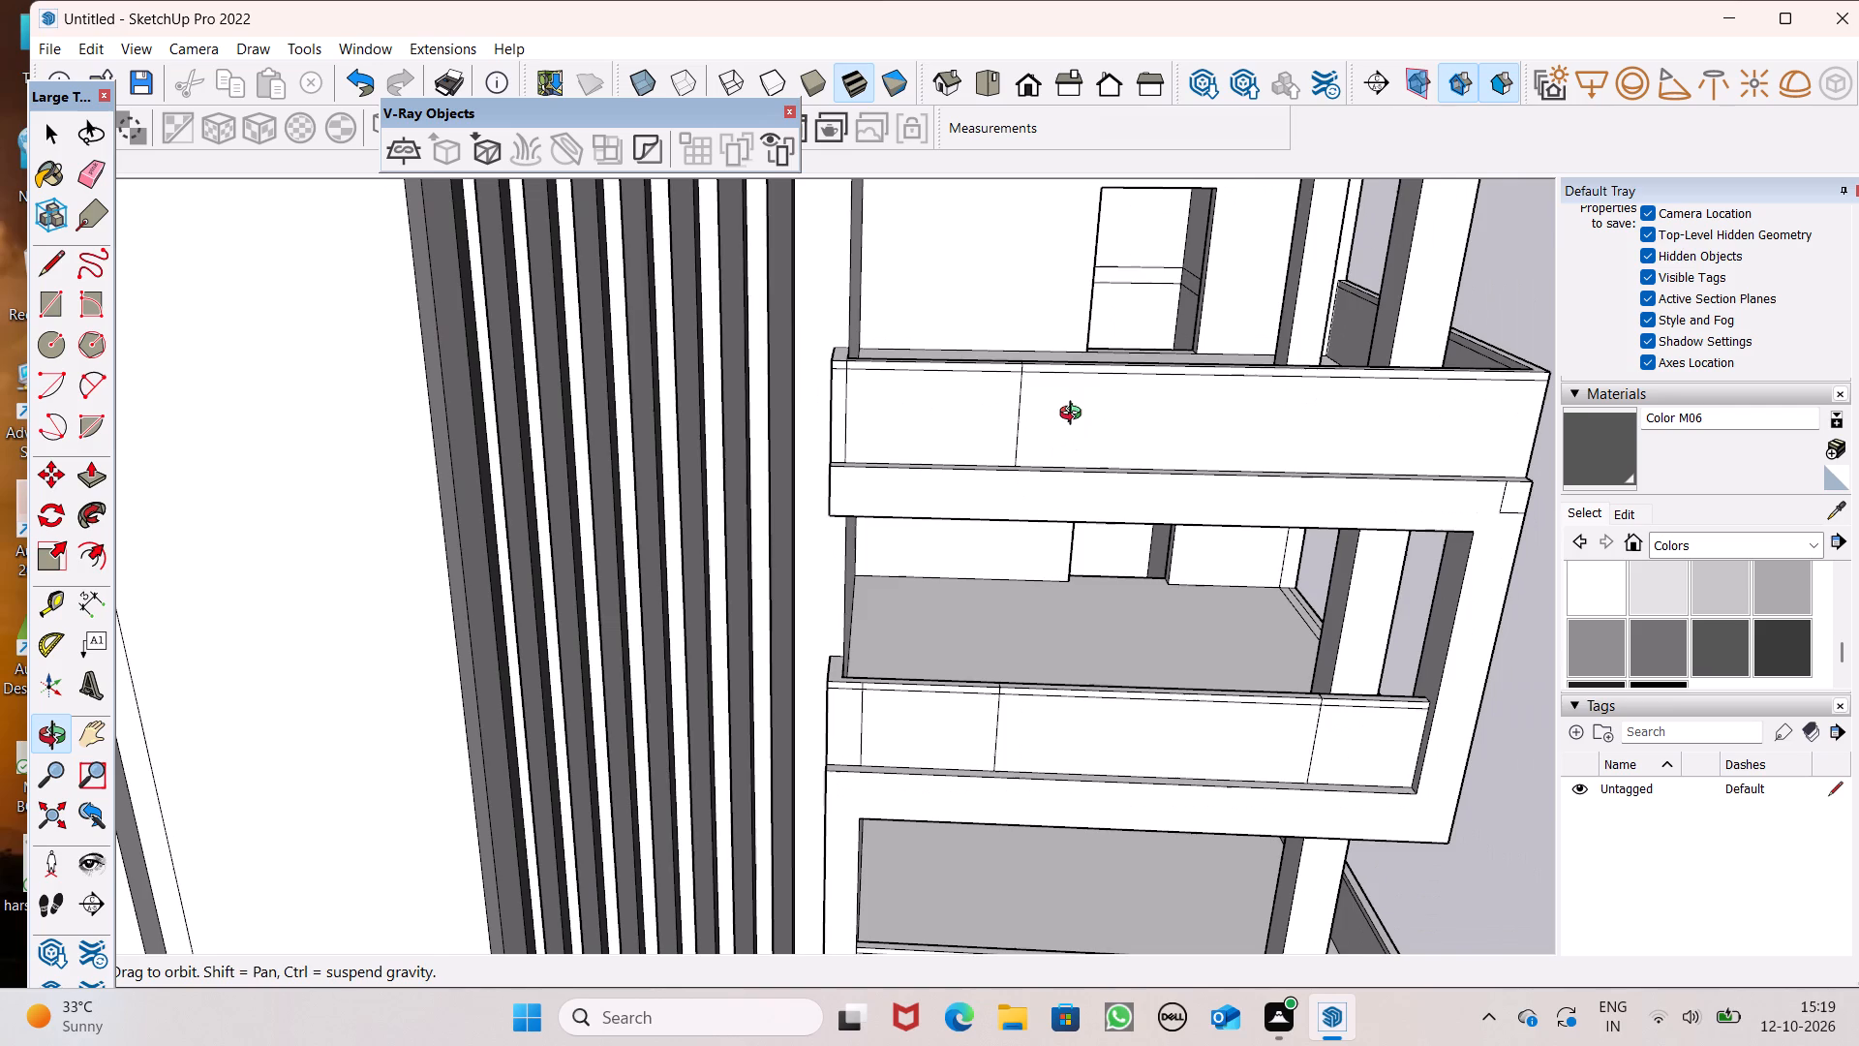
middle_drag(1075, 415, 1076, 415)
scroll(918, 366, up, 1)
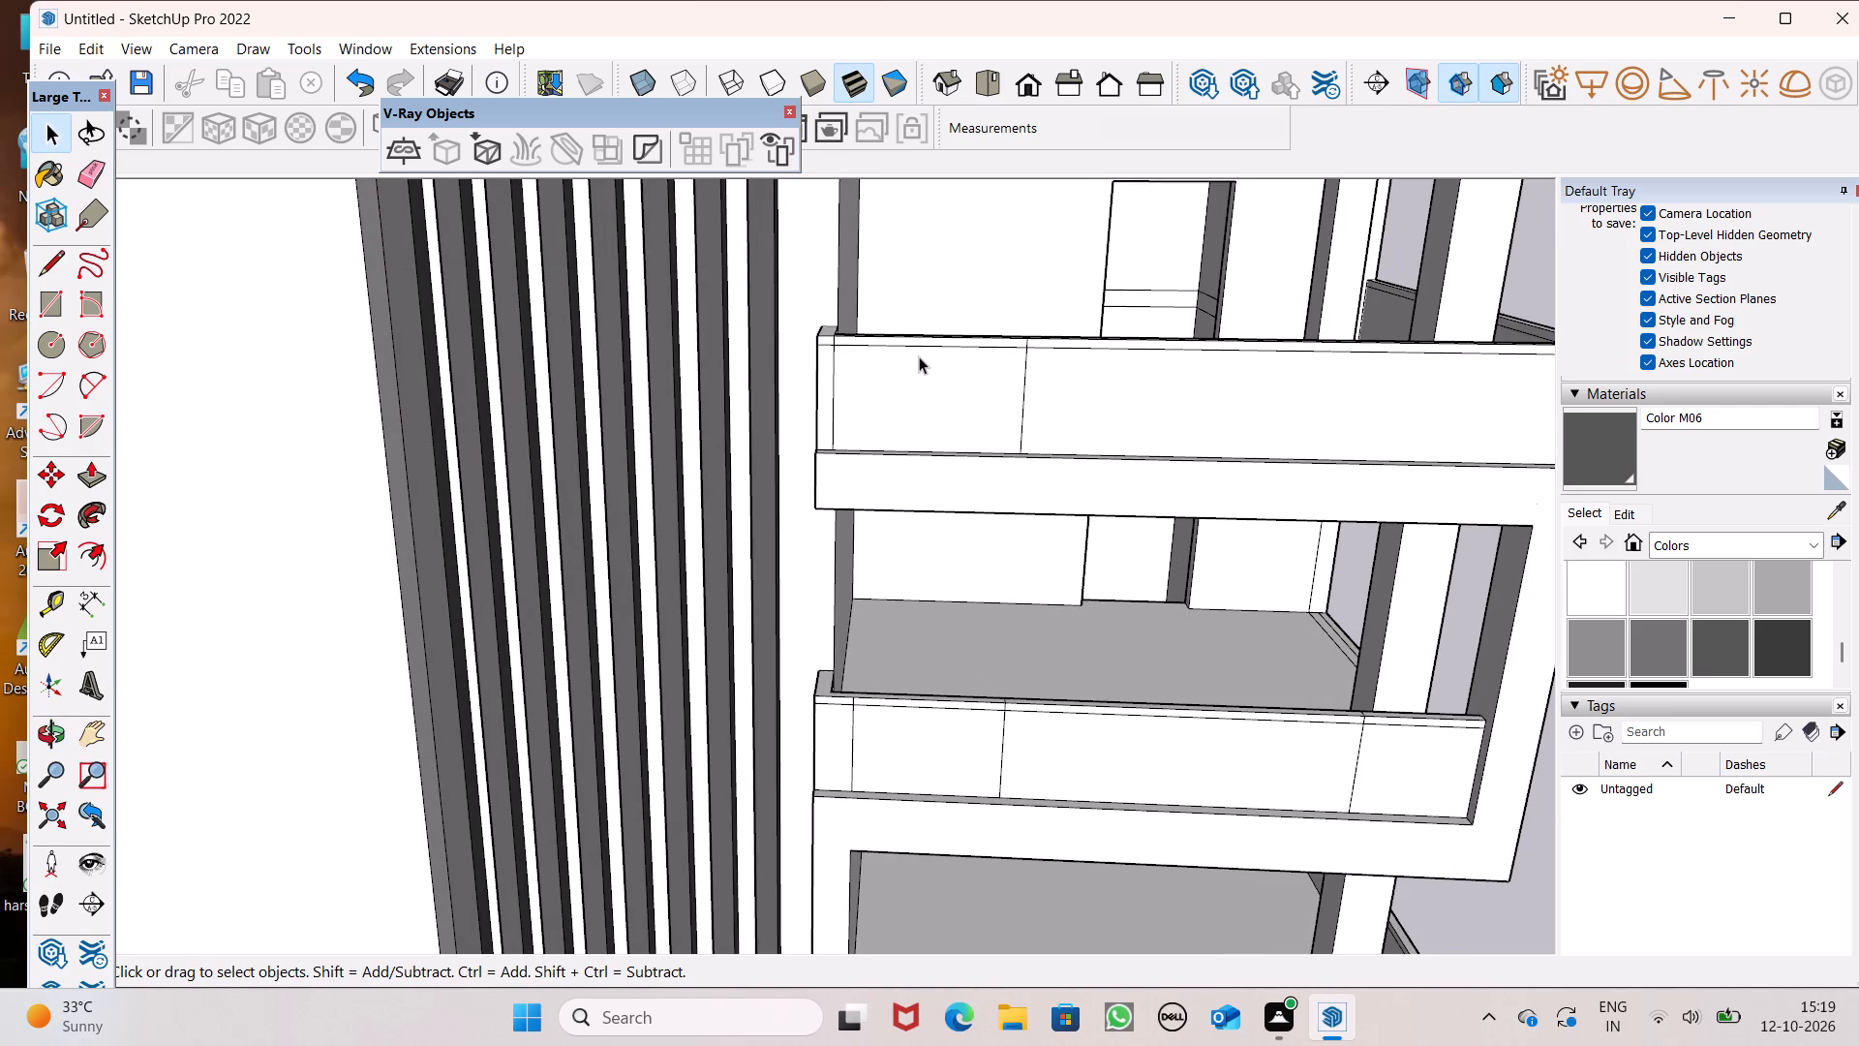
click(94, 479)
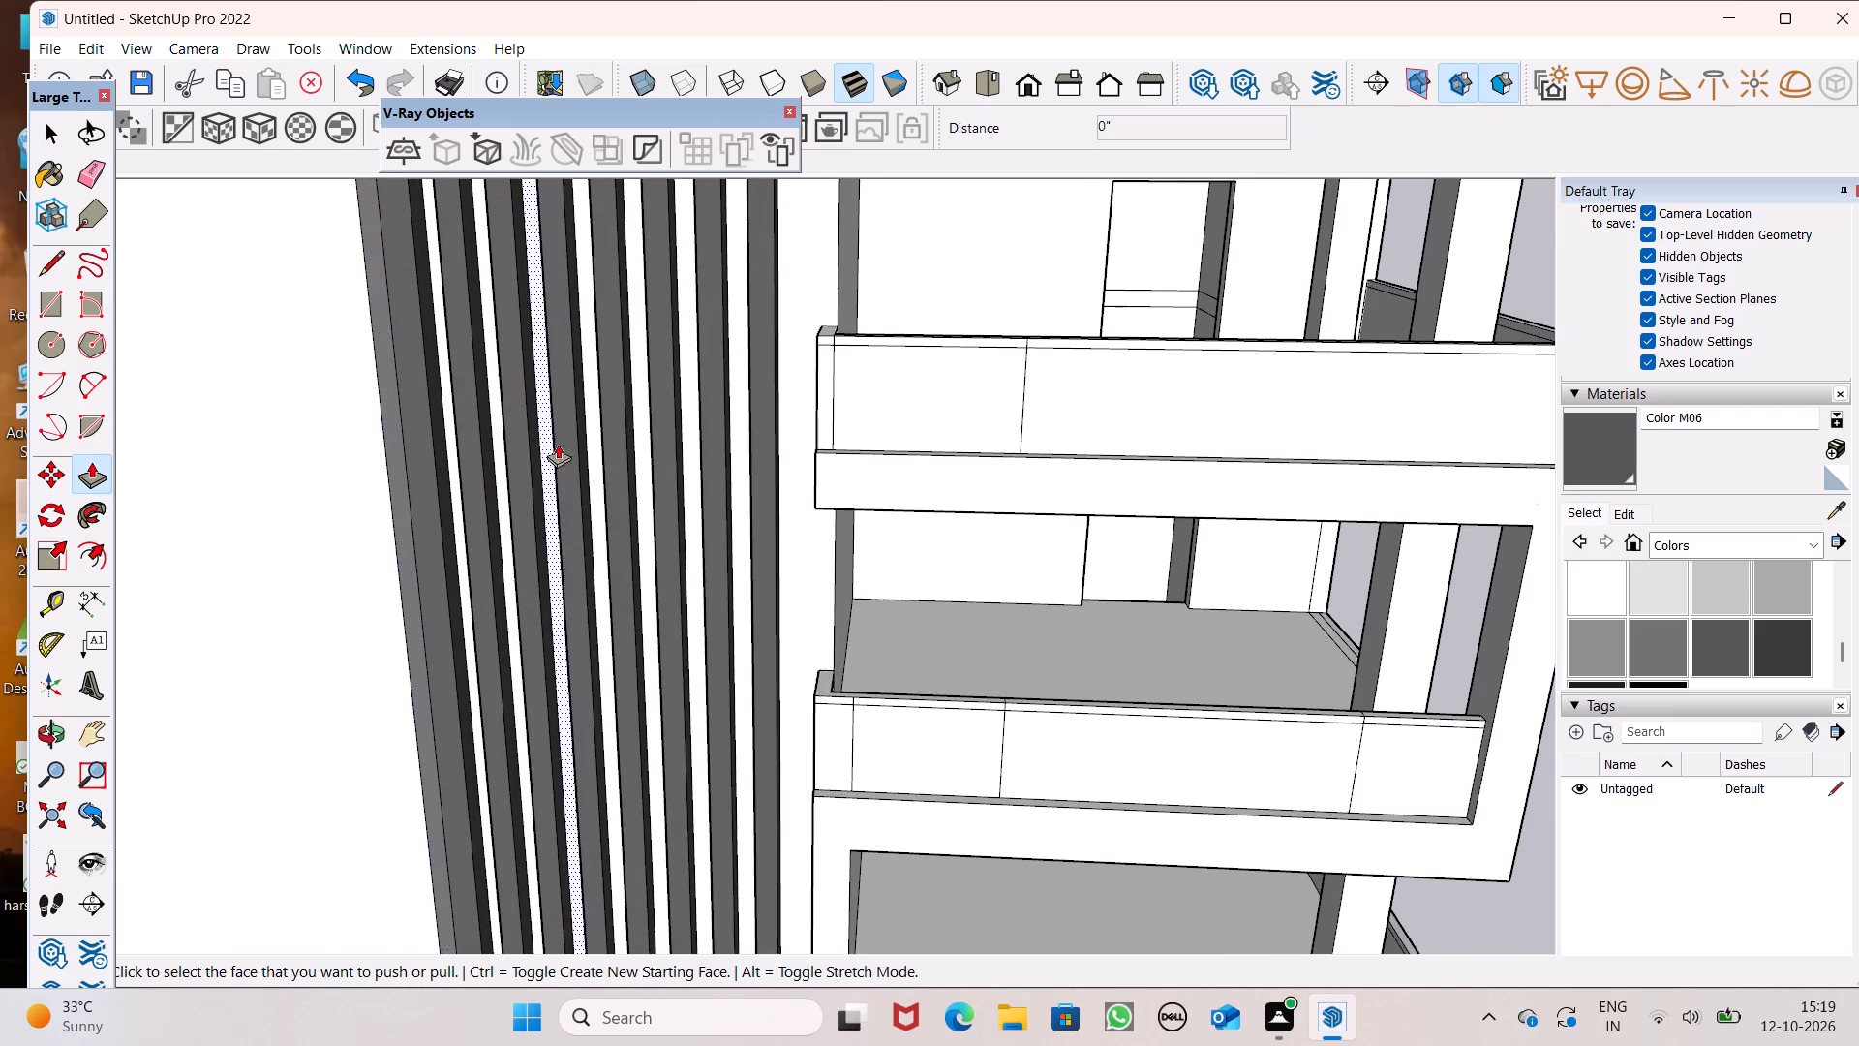
scroll(889, 378, up, 5)
drag(902, 447, 936, 432)
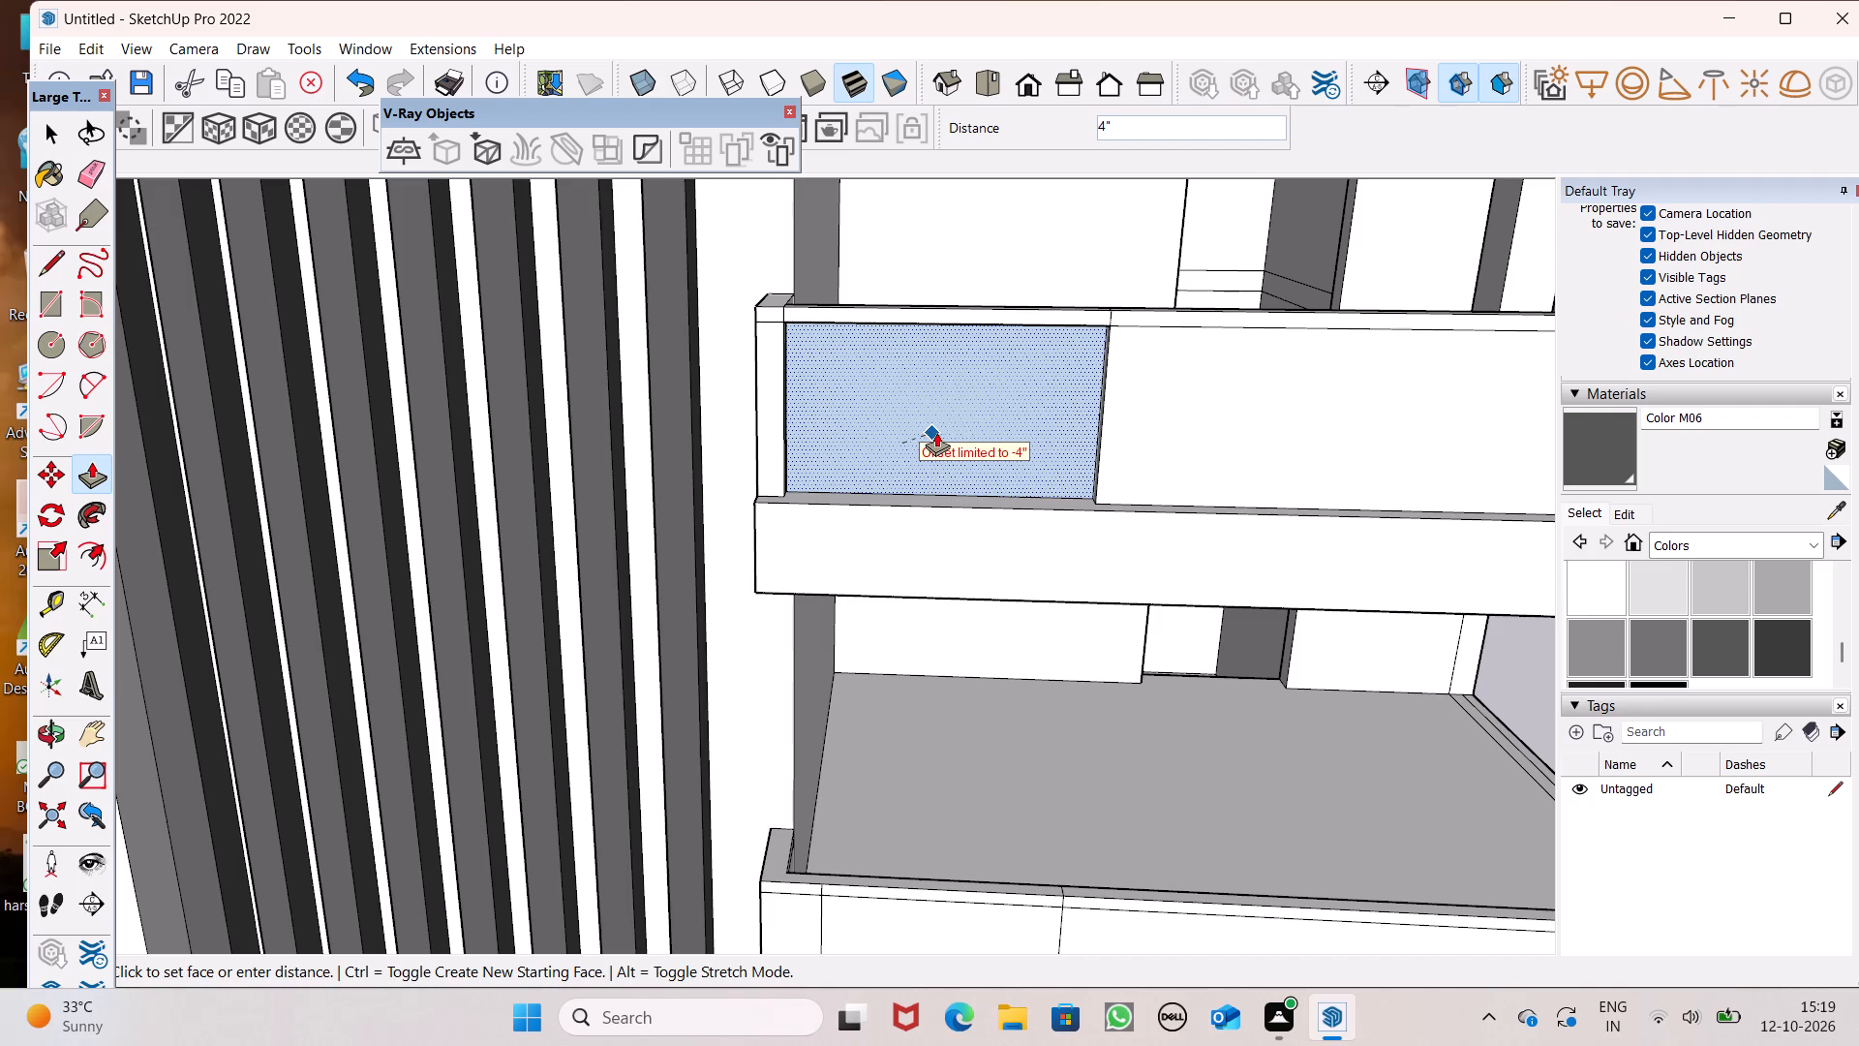
drag(936, 432, 960, 429)
Push the second-lowest balcony parapet's panel between its two dividing lines nearest the slats in 4" to cut an opening.
scroll(852, 337, down, 4)
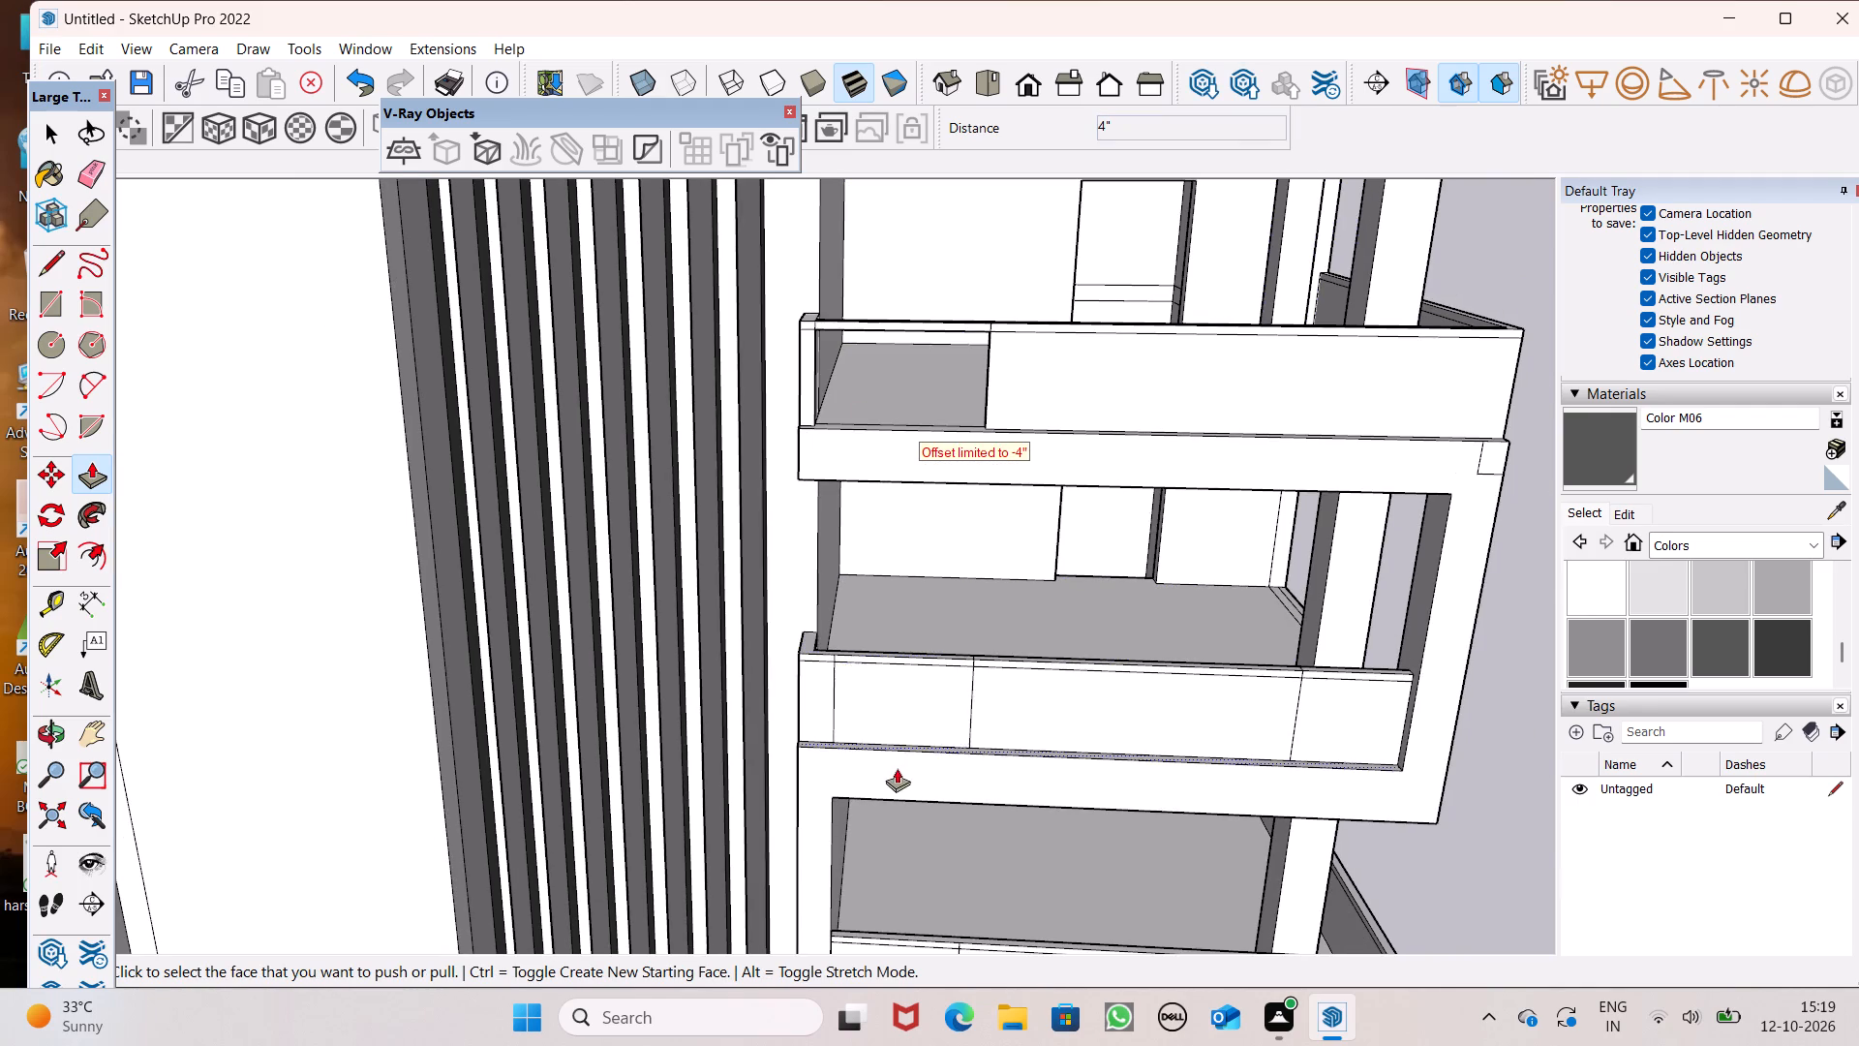
scroll(896, 768, up, 7)
drag(882, 687, 973, 642)
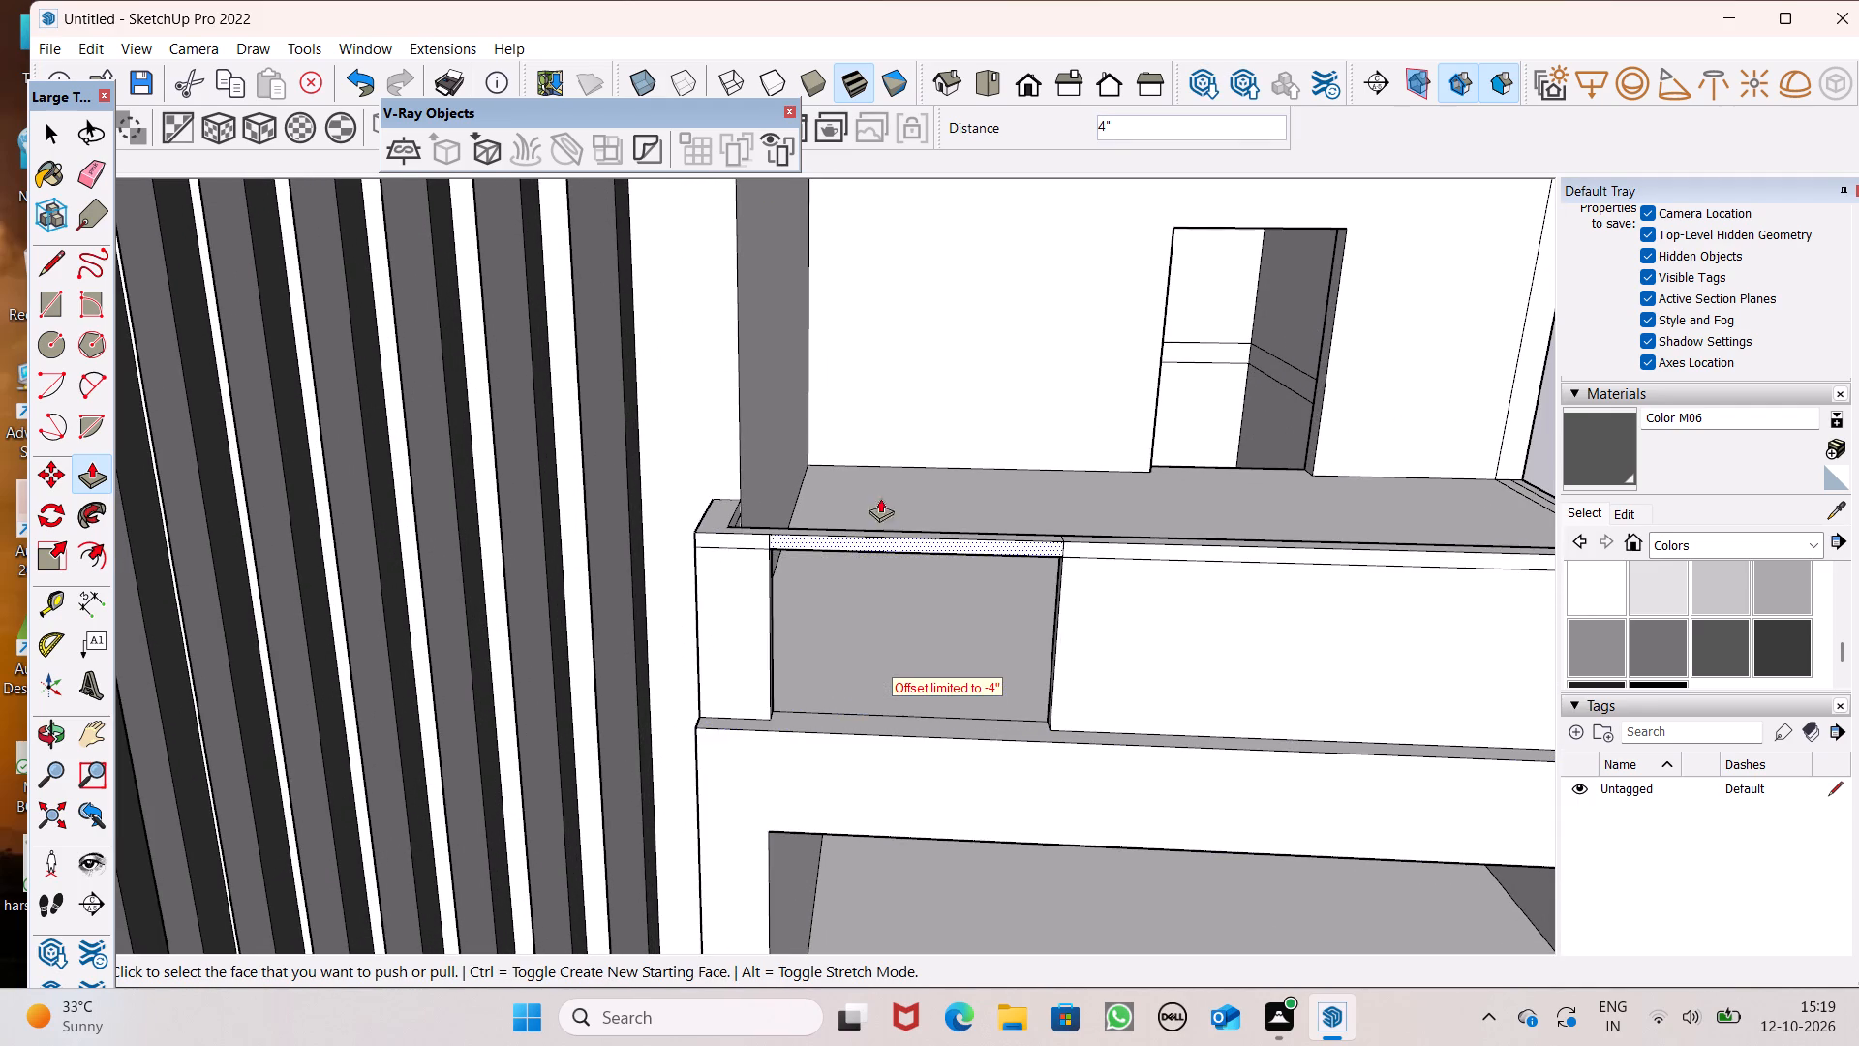
Push the lowest balcony parapet's front panel nearest the slats in 4" to cut an opening below its cap.
scroll(848, 464, down, 2)
scroll(983, 308, down, 6)
scroll(1059, 718, up, 6)
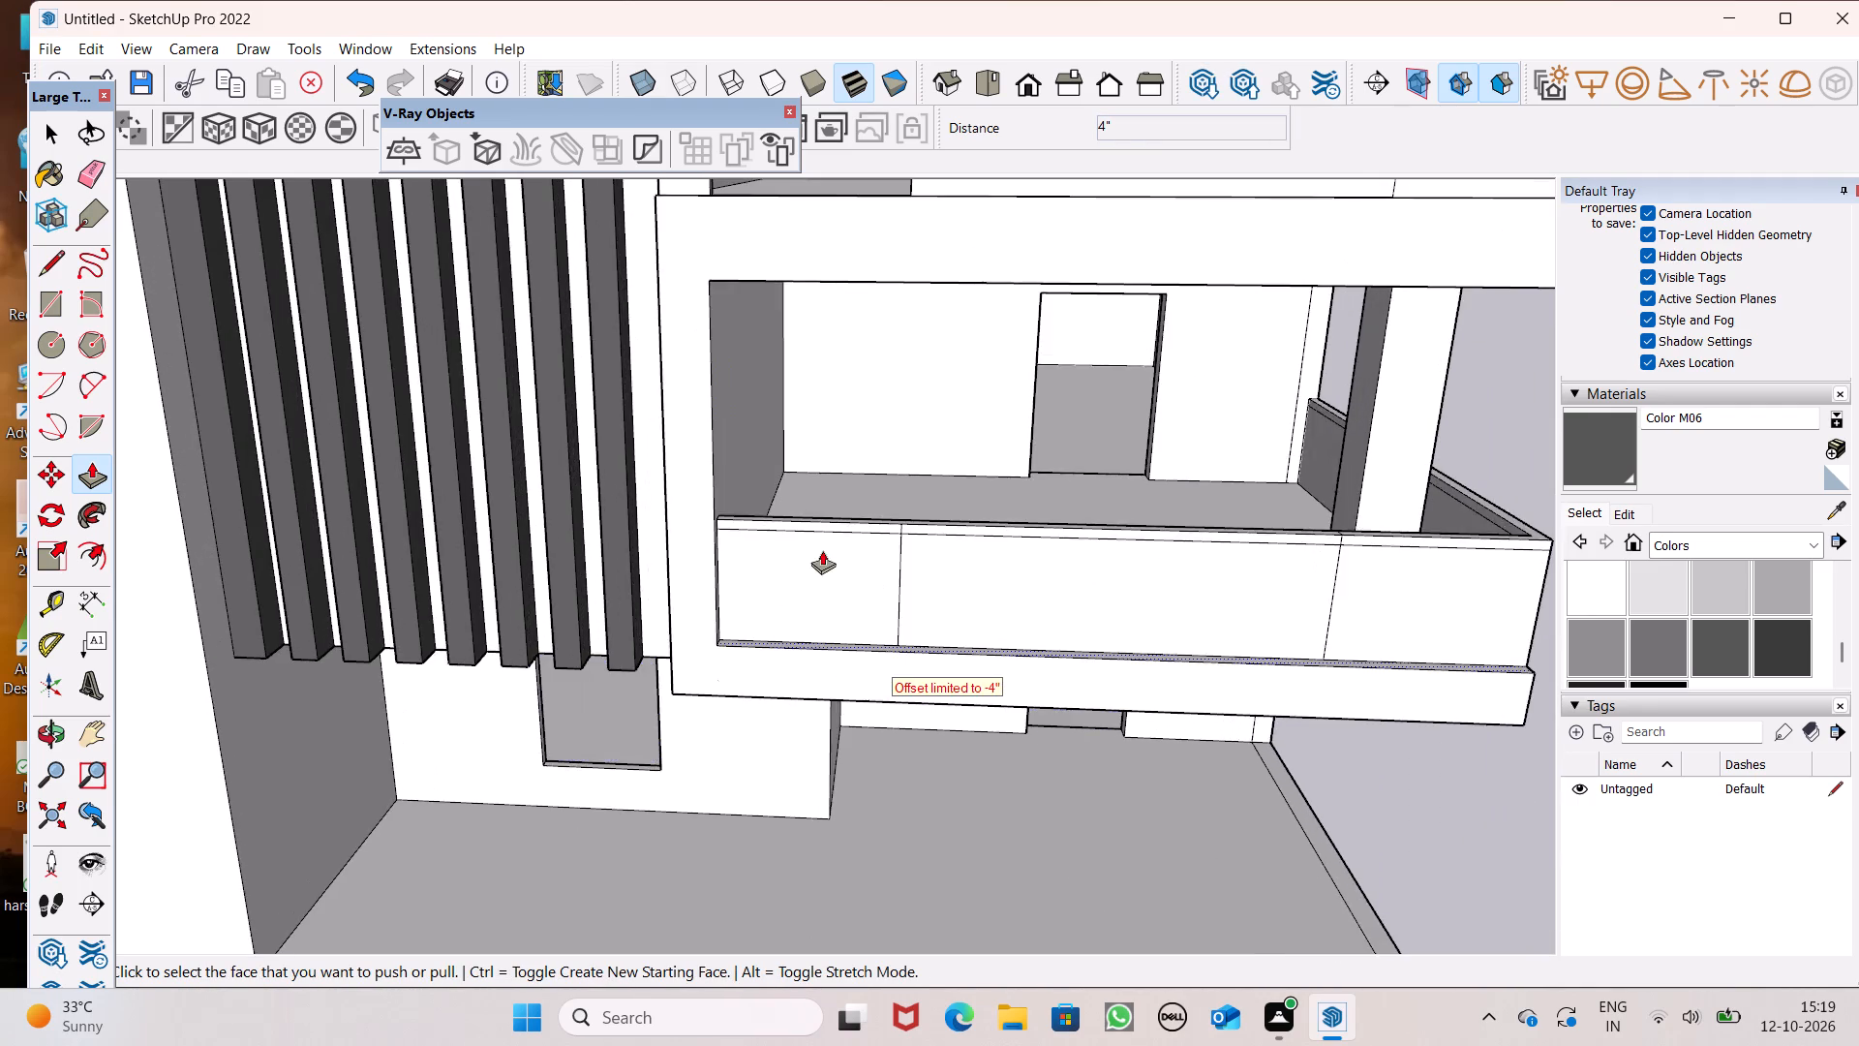
scroll(803, 578, up, 5)
drag(696, 652, 776, 633)
Examine the openings cut in the three balcony parapets and the short side returns beside the slats.
scroll(755, 472, down, 4)
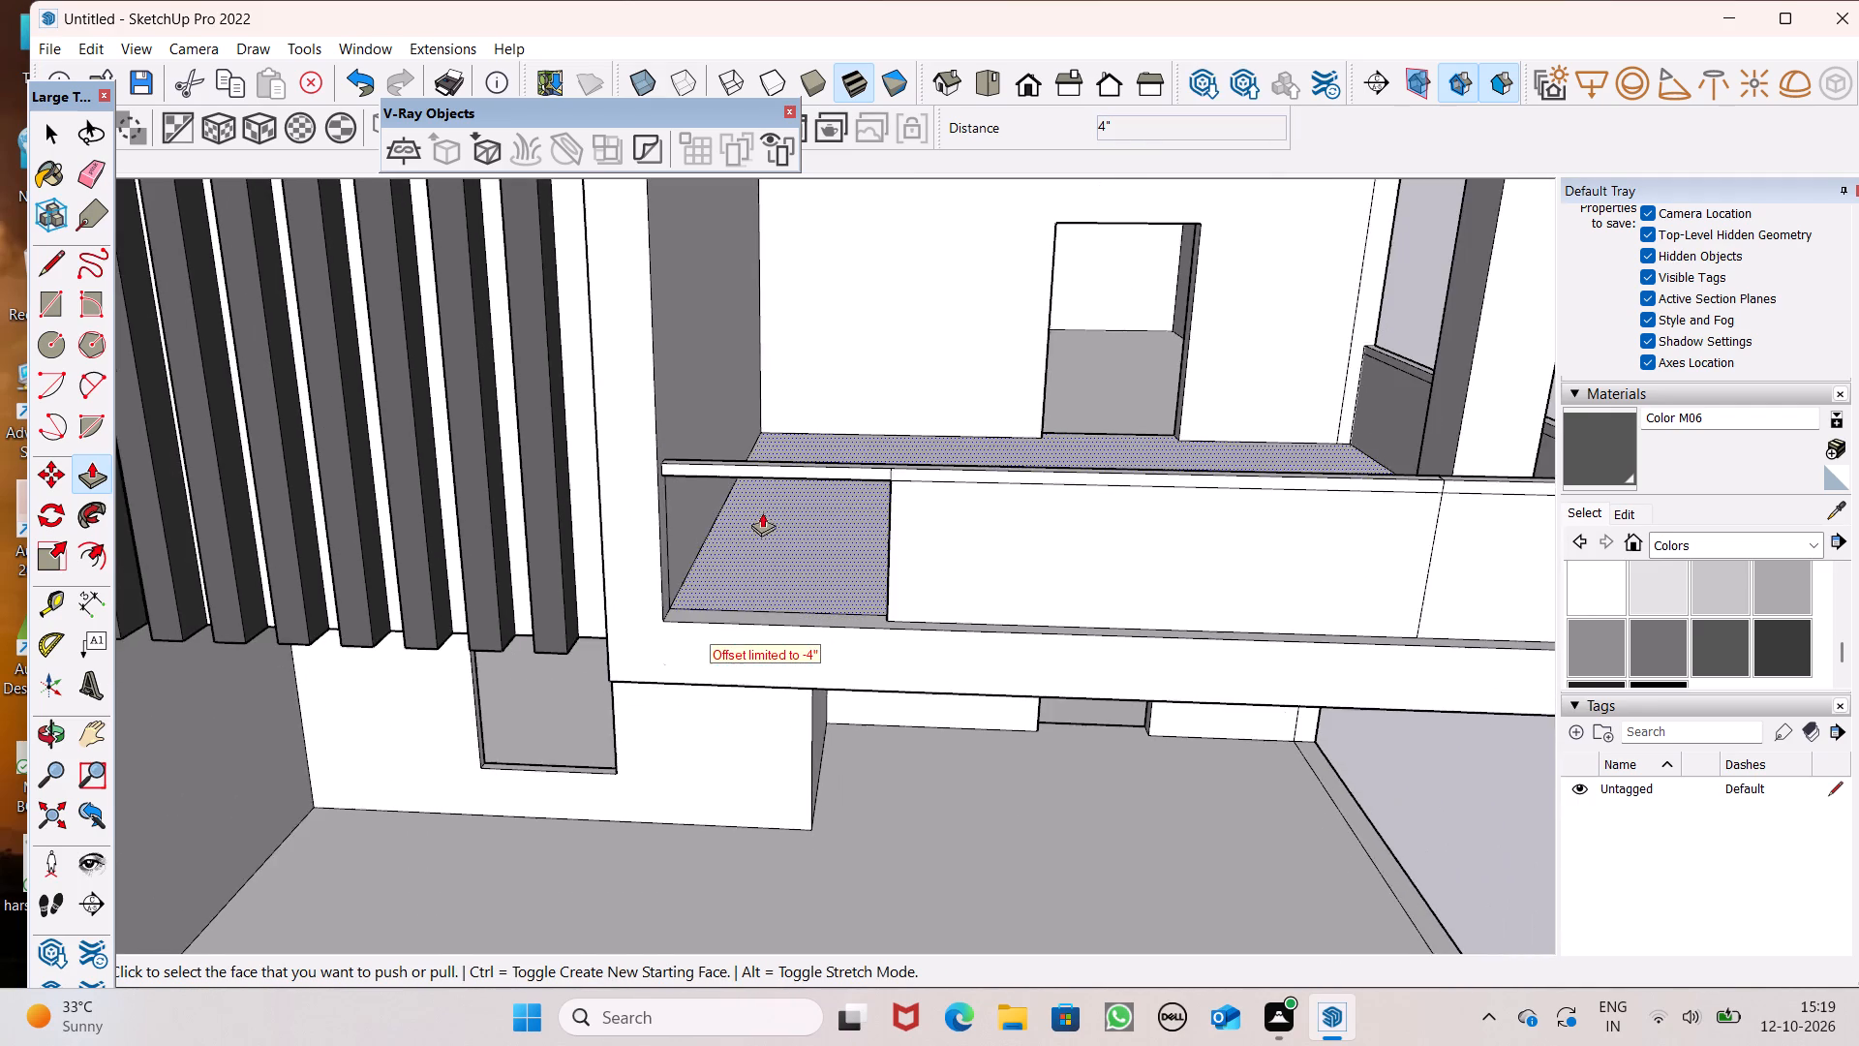
scroll(762, 512, down, 8)
scroll(869, 629, down, 3)
middle_drag(887, 621, 676, 804)
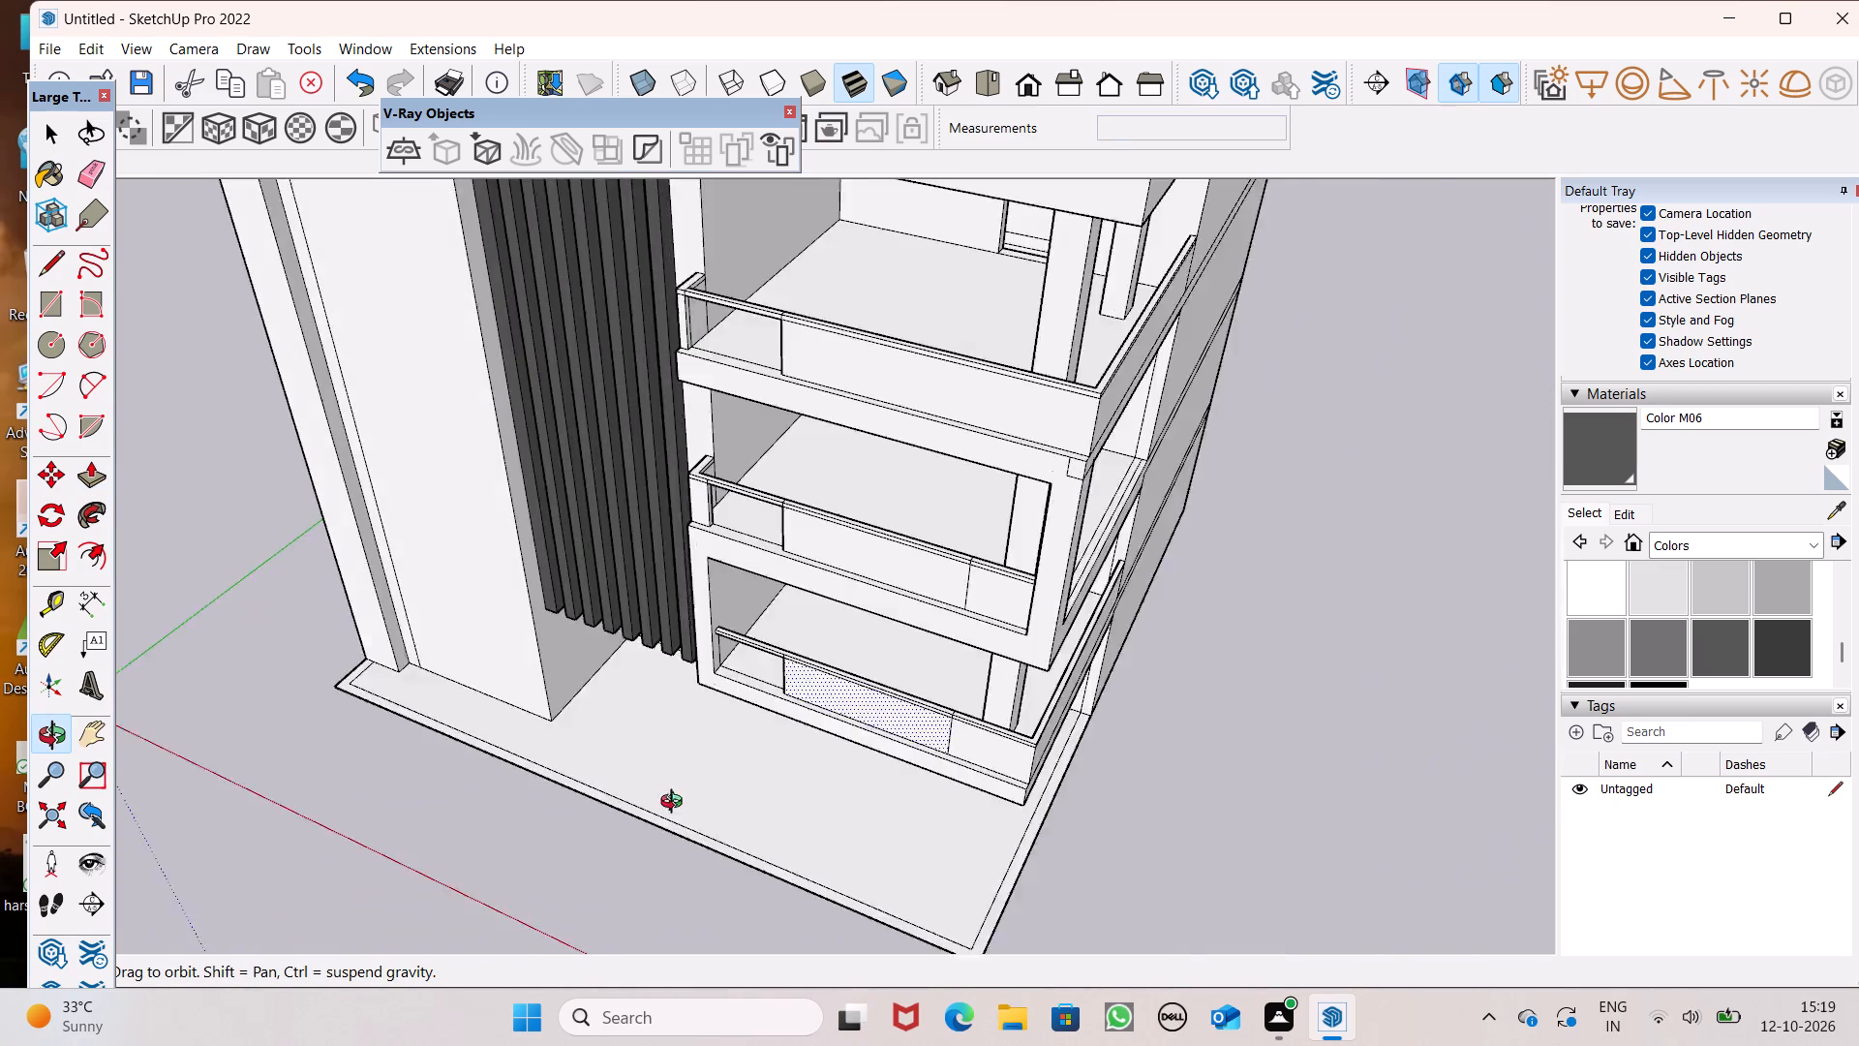
middle_drag(676, 804, 740, 699)
scroll(799, 297, up, 6)
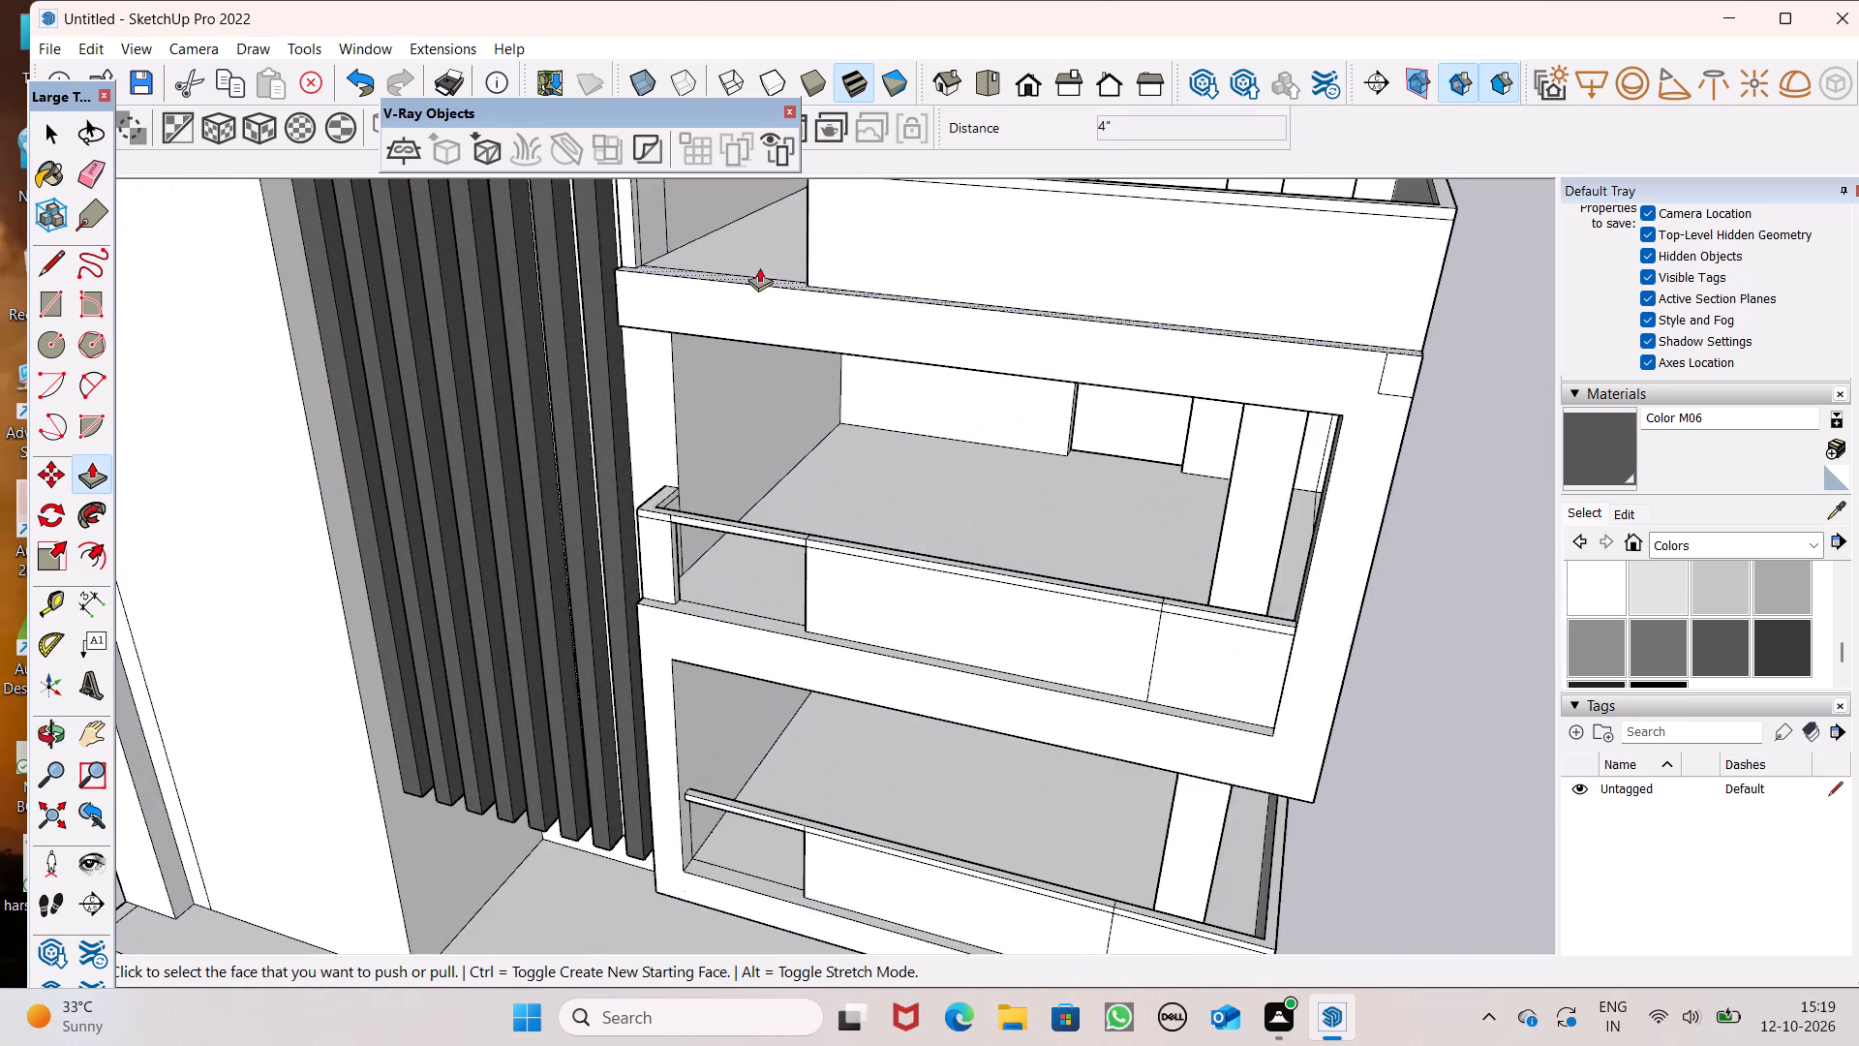
scroll(638, 191, up, 1)
scroll(709, 420, down, 5)
scroll(705, 180, up, 6)
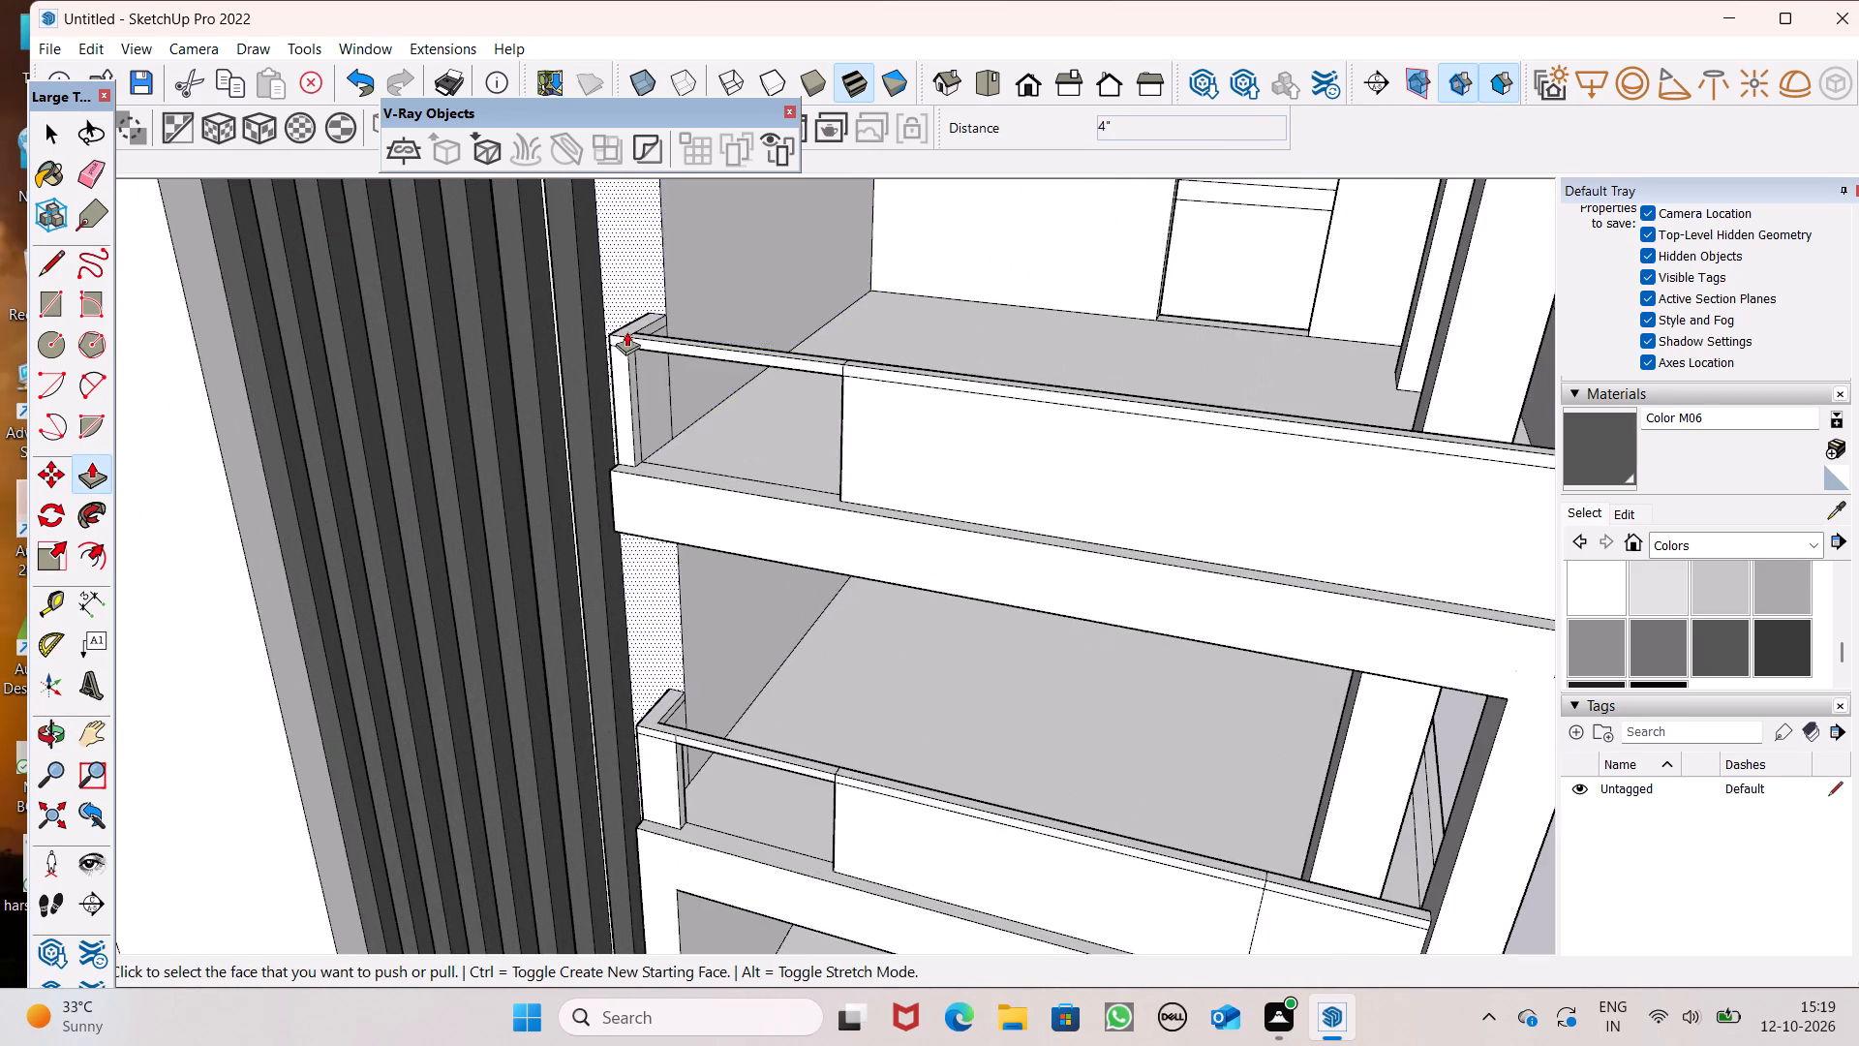
Push the short side return's outer face inward, below the cap of the balcony parapet beside the slats, to open that end.
scroll(622, 343, up, 8)
middle_drag(725, 484, 767, 520)
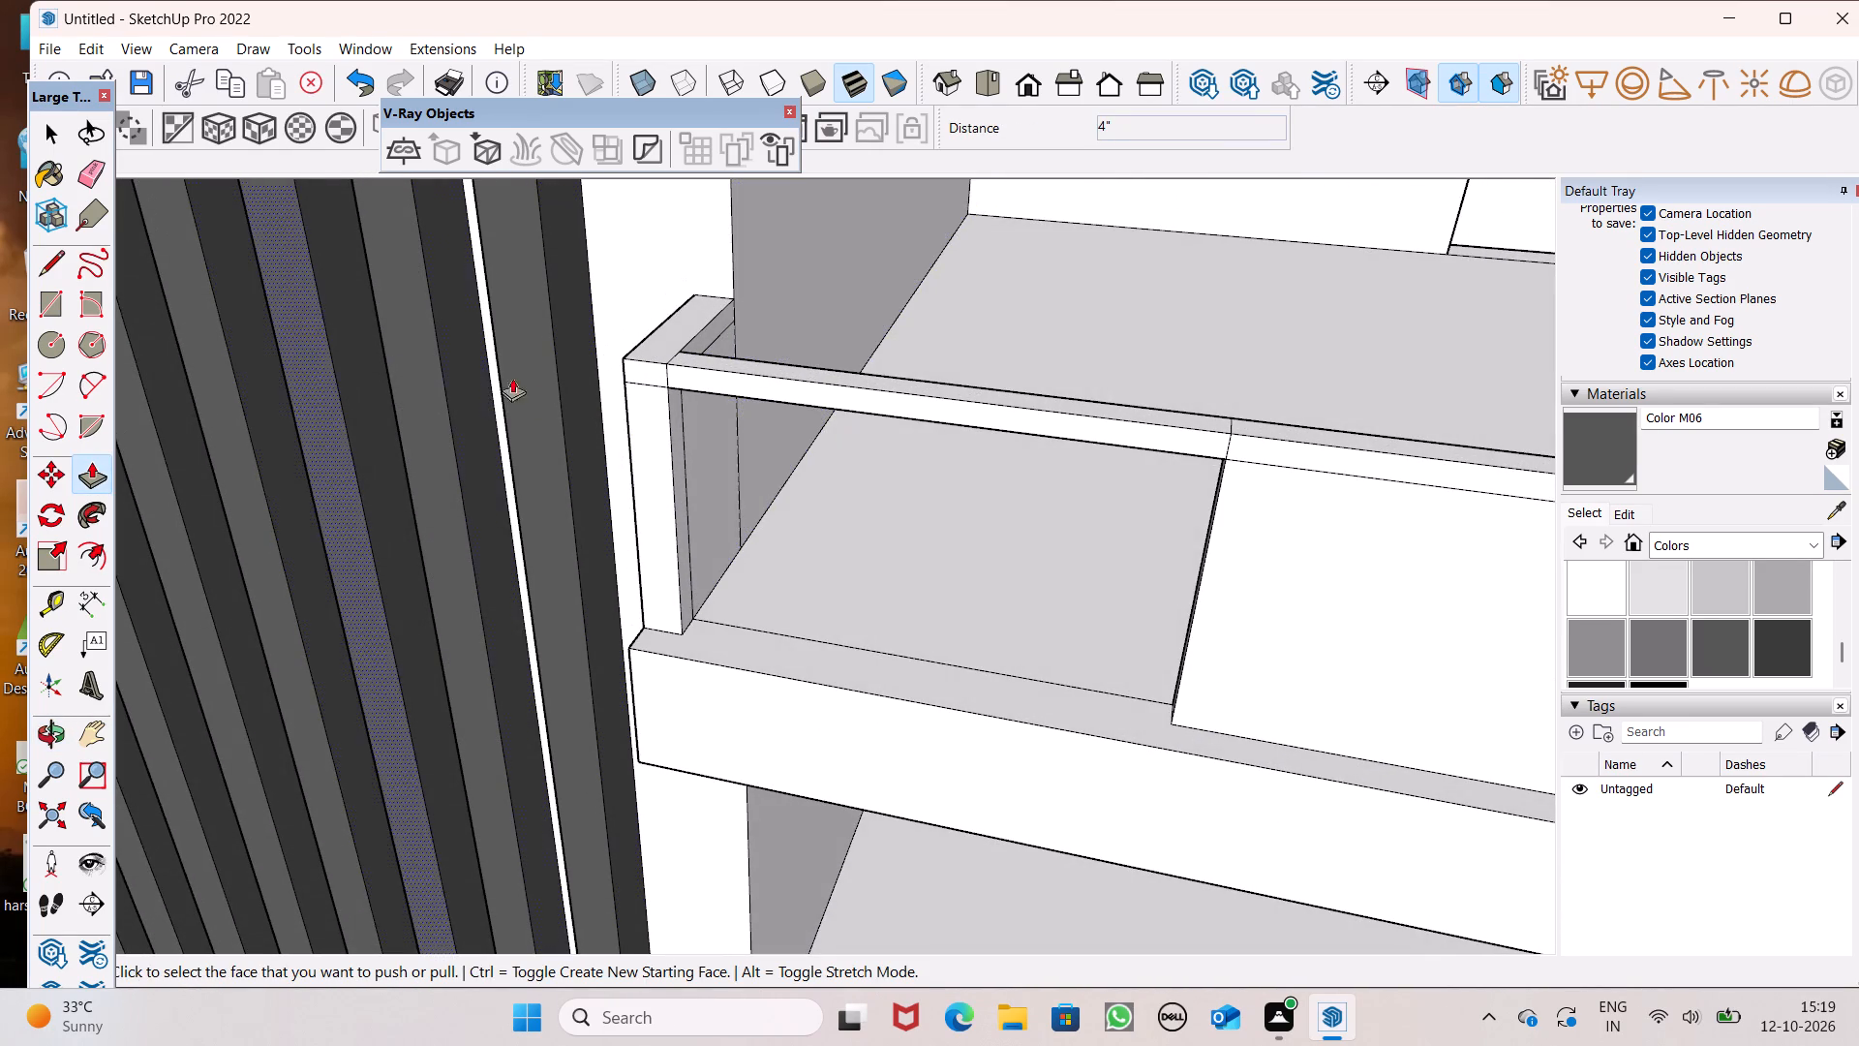
middle_drag(684, 489, 1084, 489)
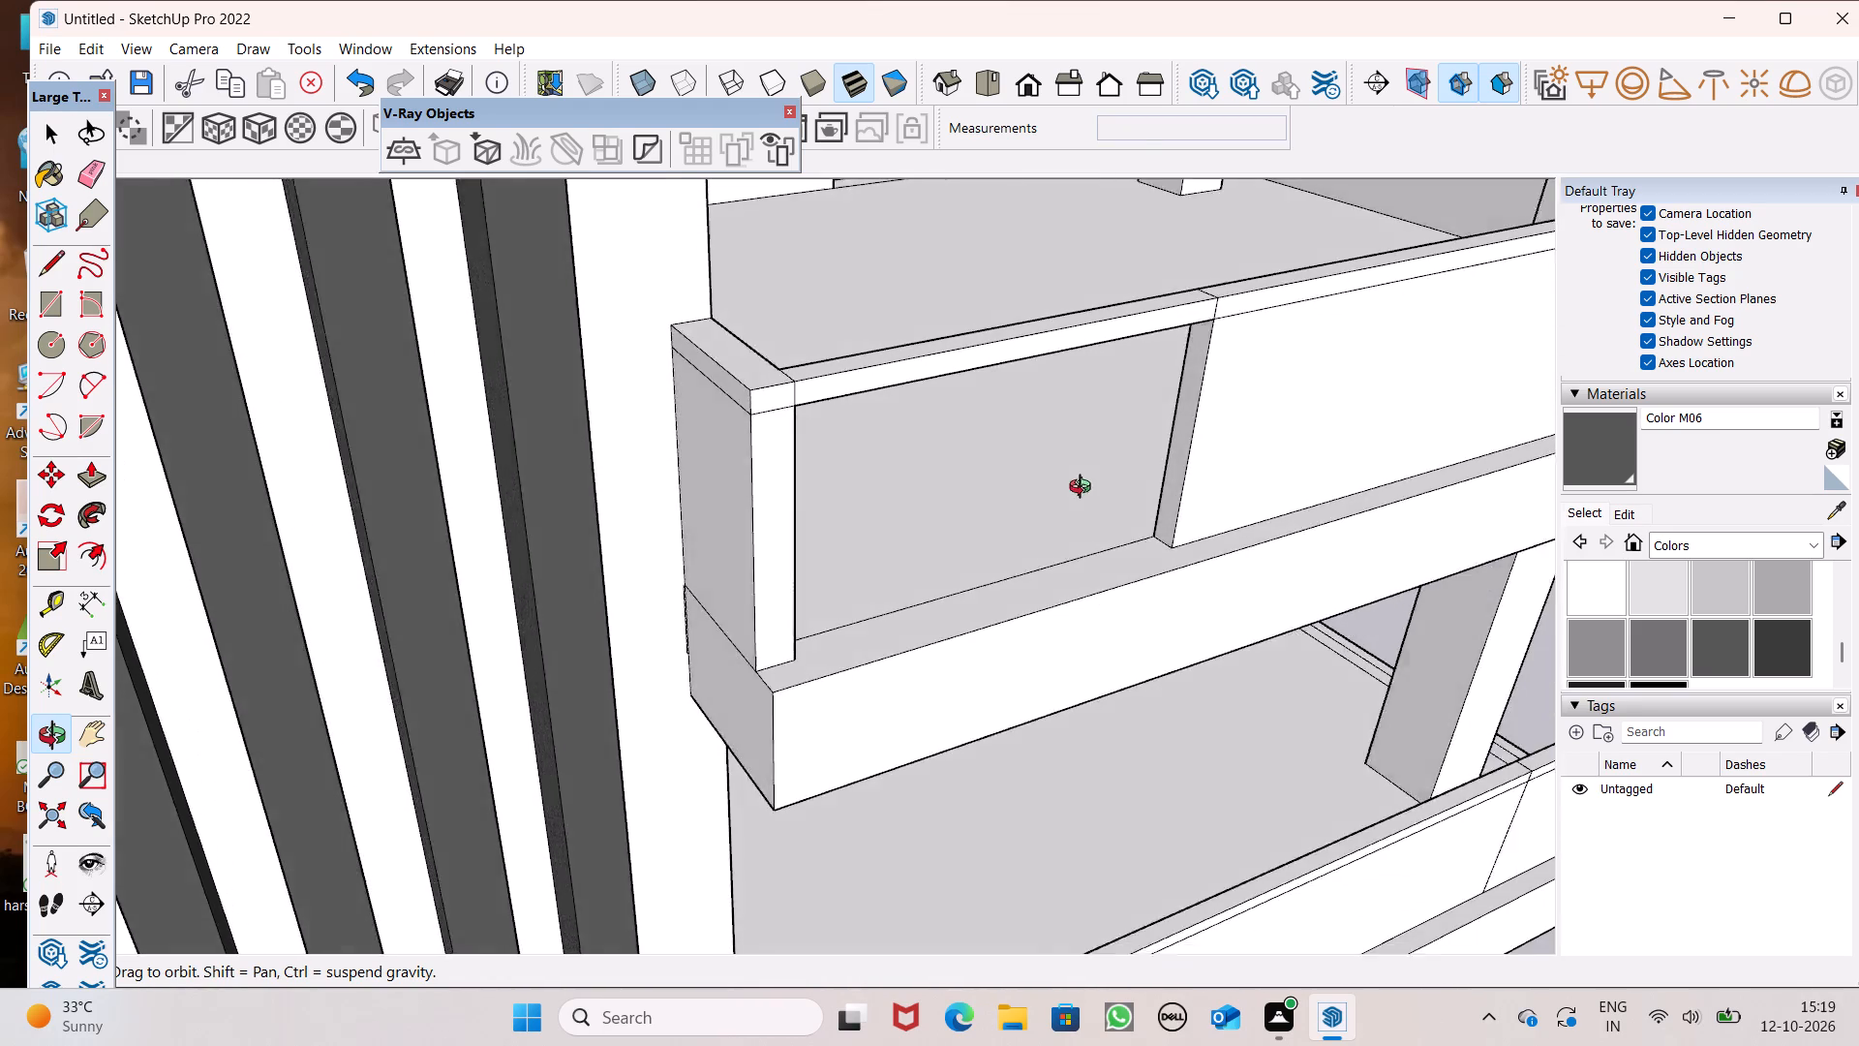
middle_drag(1084, 489, 1203, 477)
middle_drag(912, 630, 954, 633)
scroll(869, 624, up, 6)
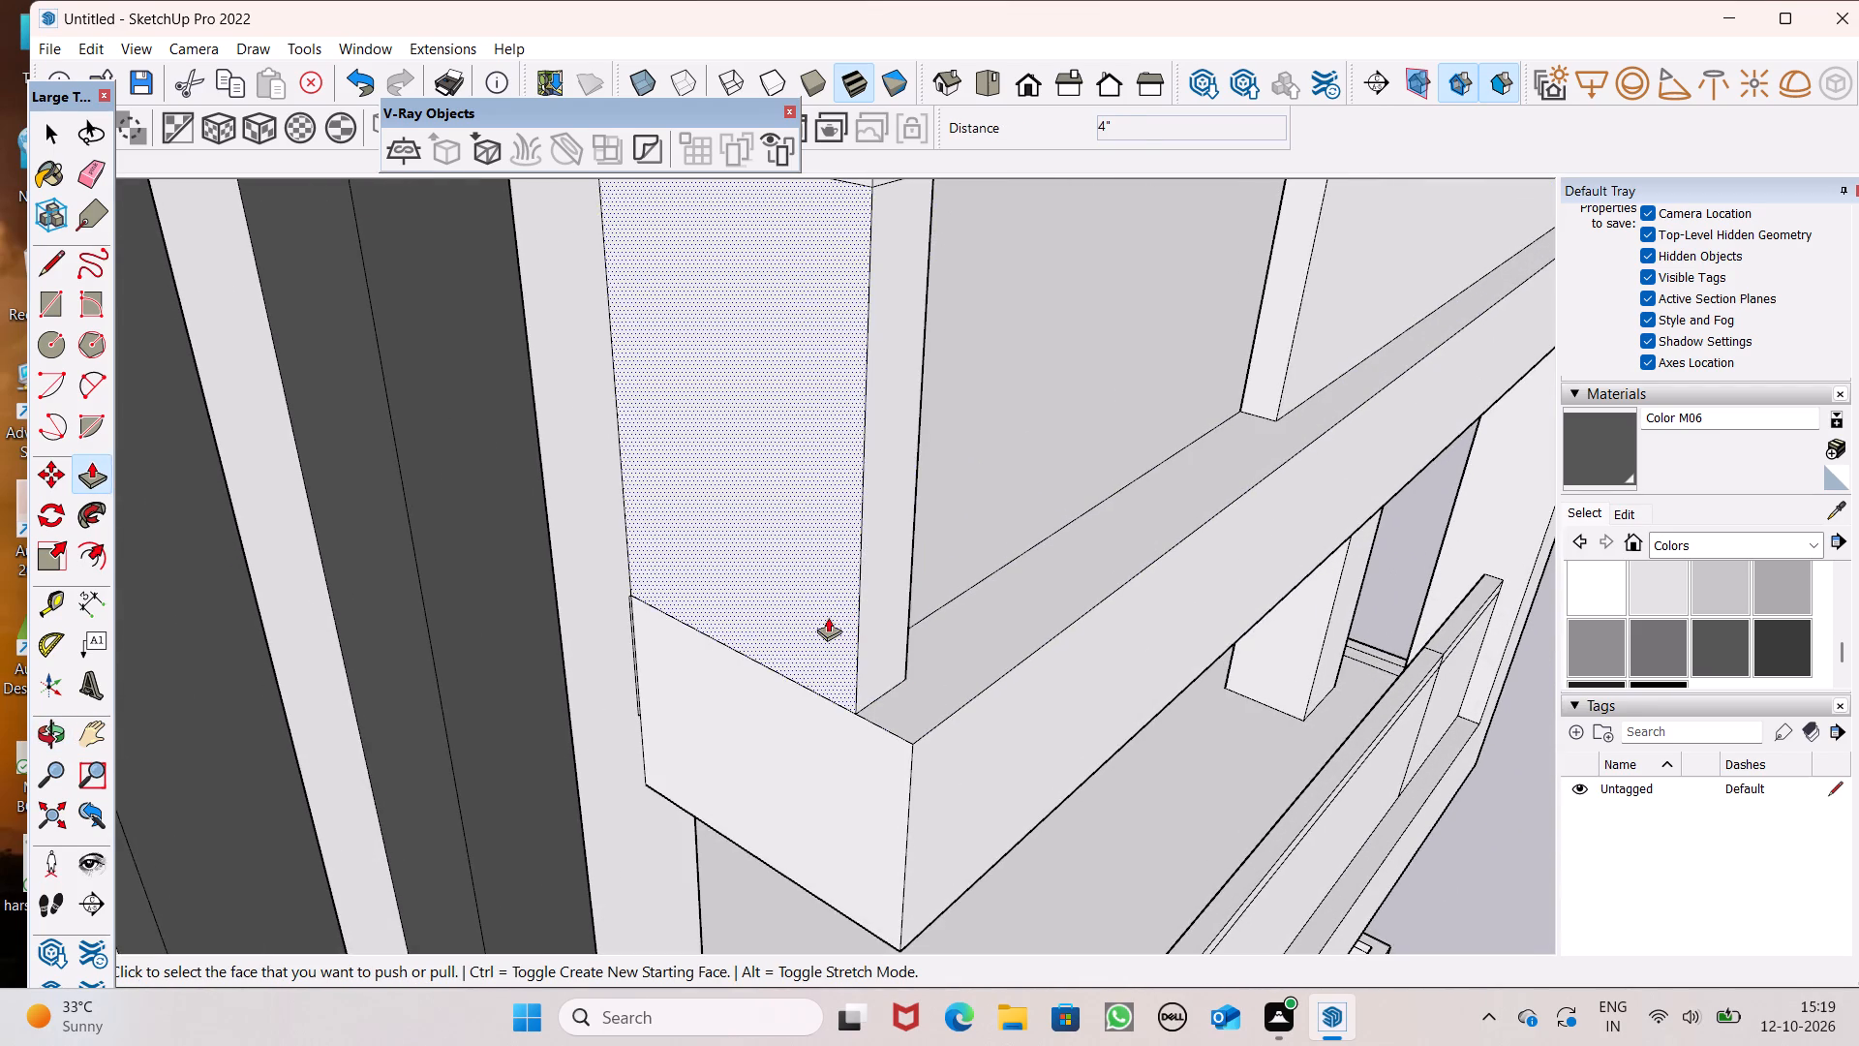
drag(823, 614, 886, 589)
Erase the leftover upright face and edges beneath the cap at the opened side return beside the slats.
scroll(959, 581, down, 5)
middle_drag(1069, 588, 672, 596)
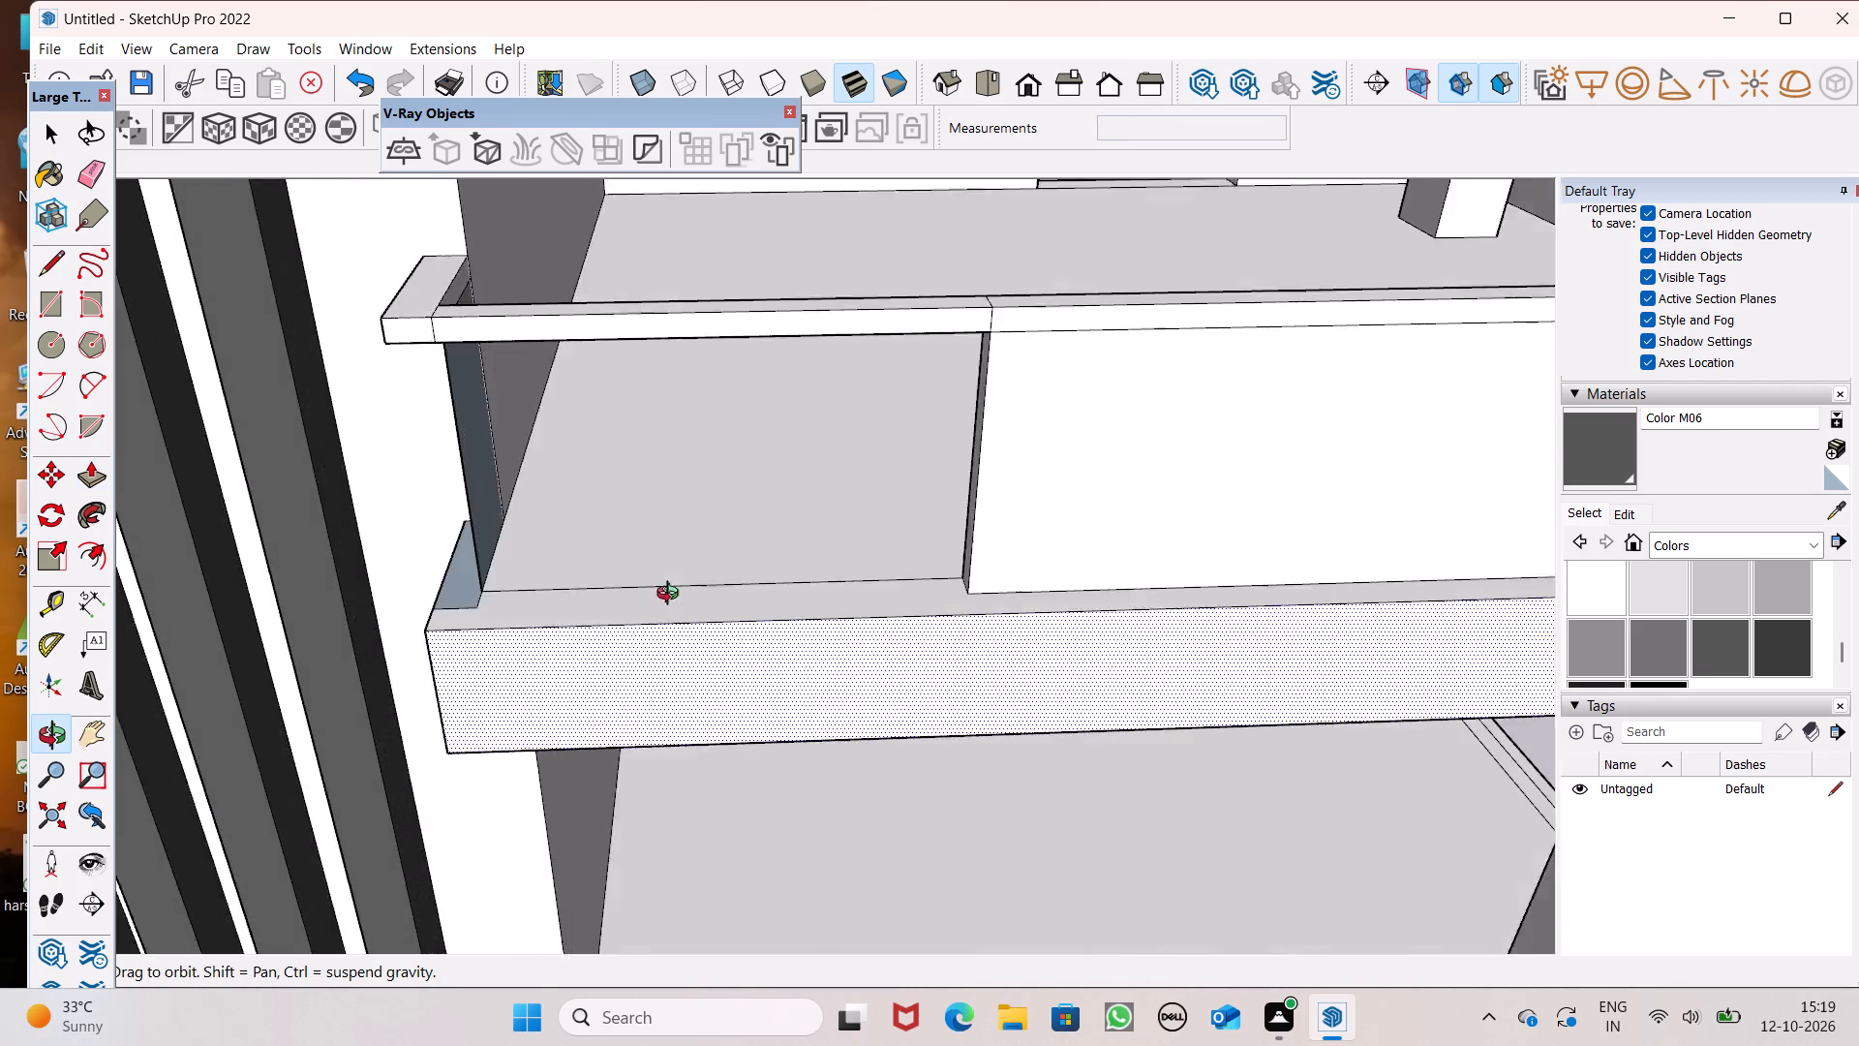
middle_drag(672, 596, 541, 570)
scroll(540, 549, up, 1)
click(105, 160)
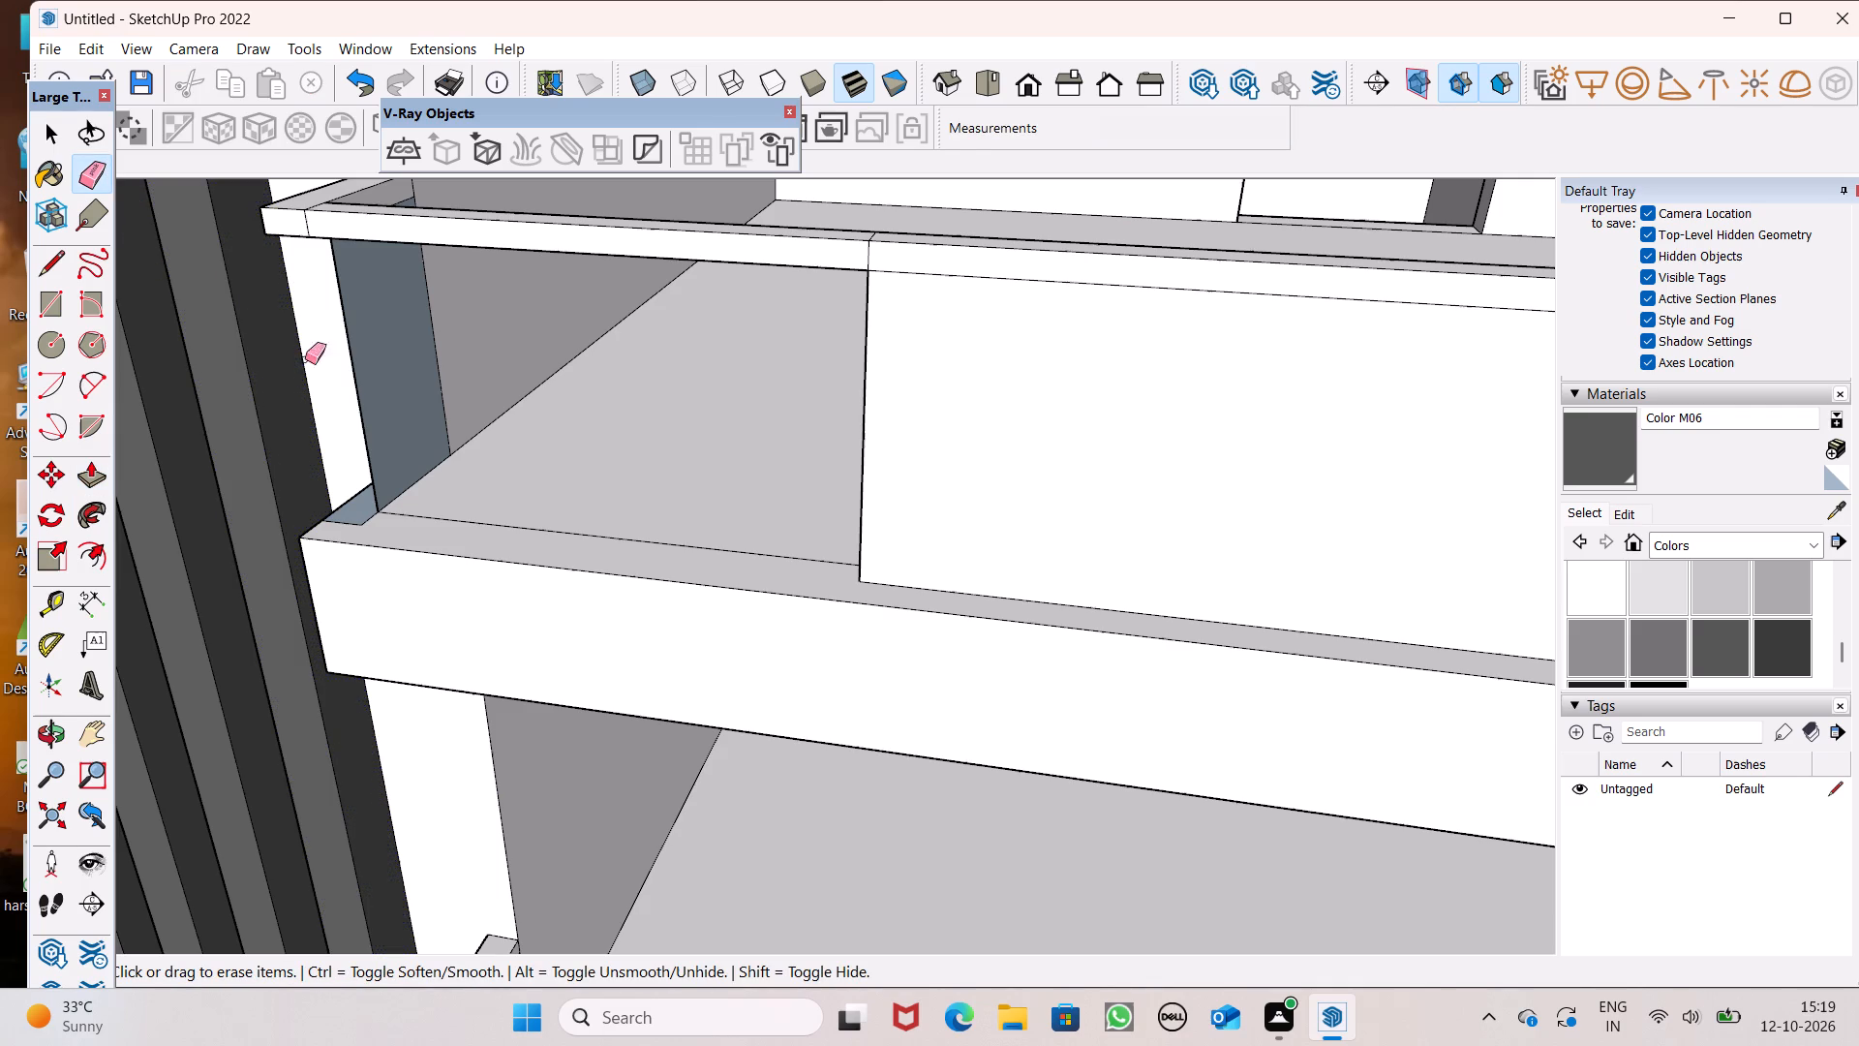
scroll(367, 414, up, 3)
click(367, 406)
drag(364, 408, 350, 416)
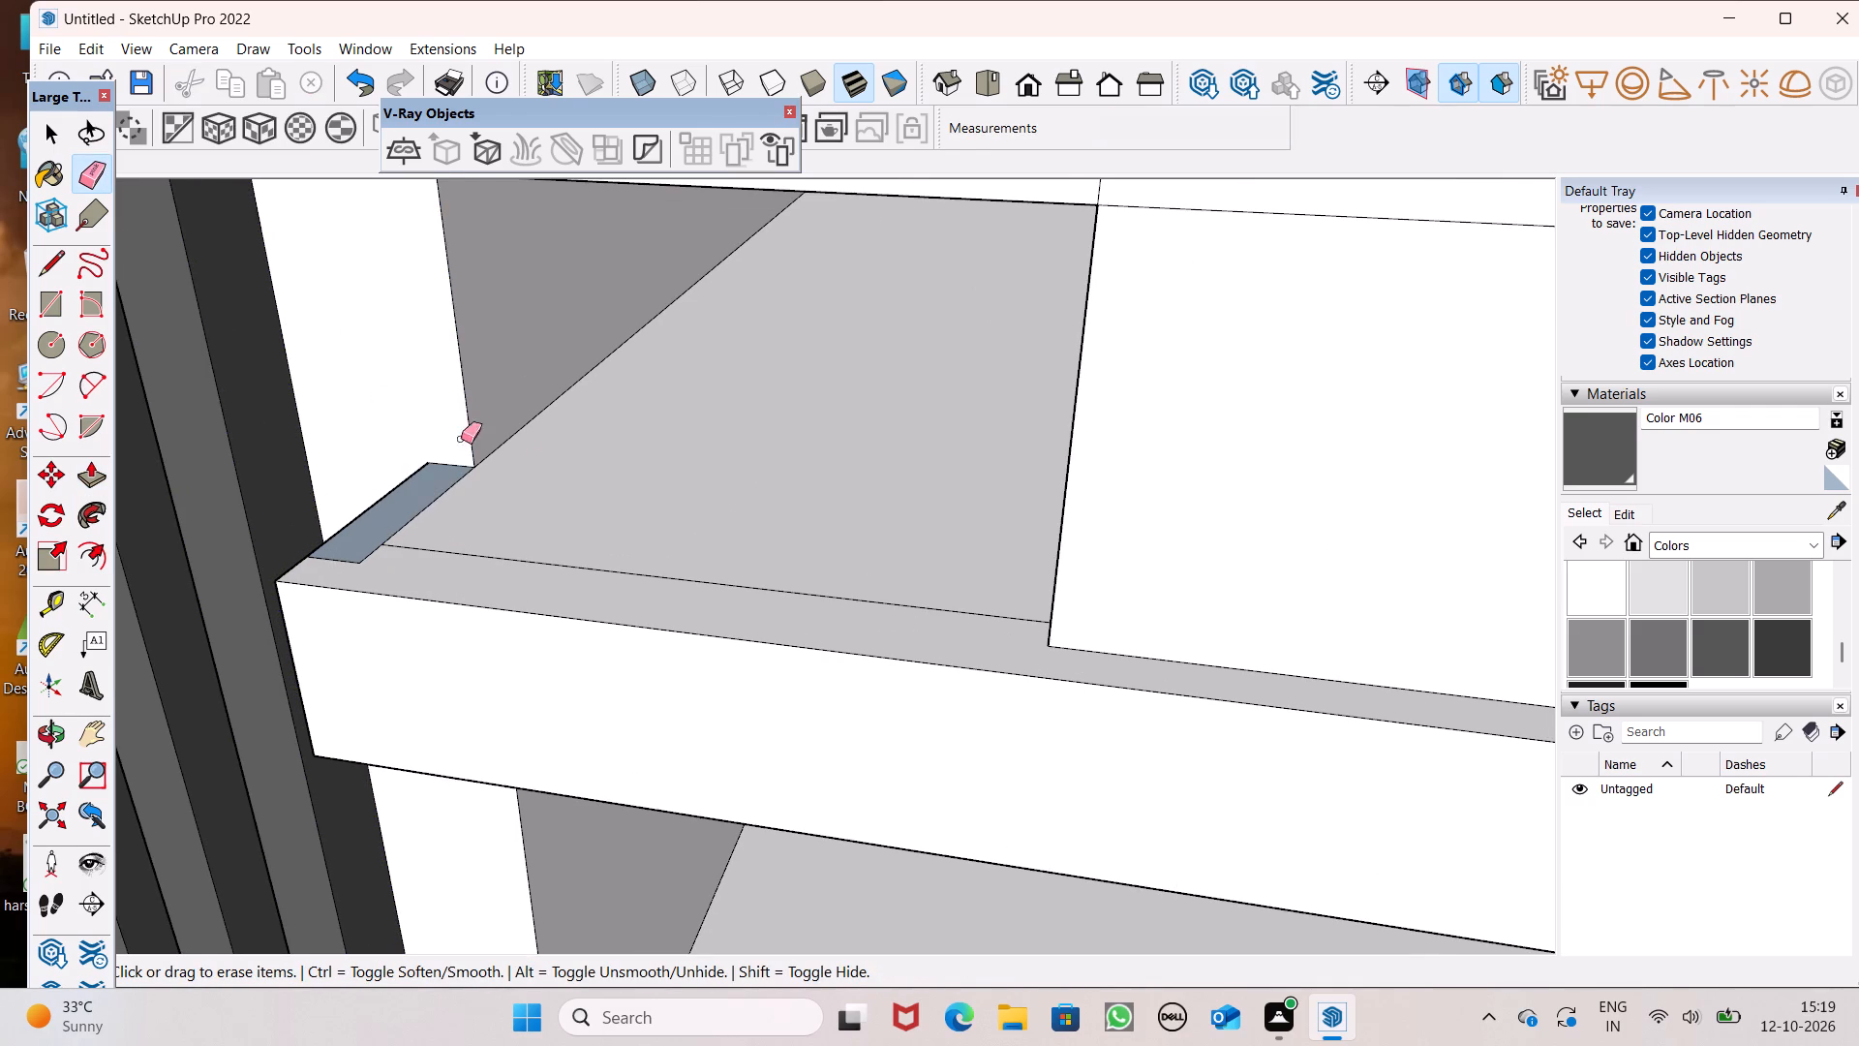
scroll(516, 459, down, 5)
middle_drag(606, 518, 930, 659)
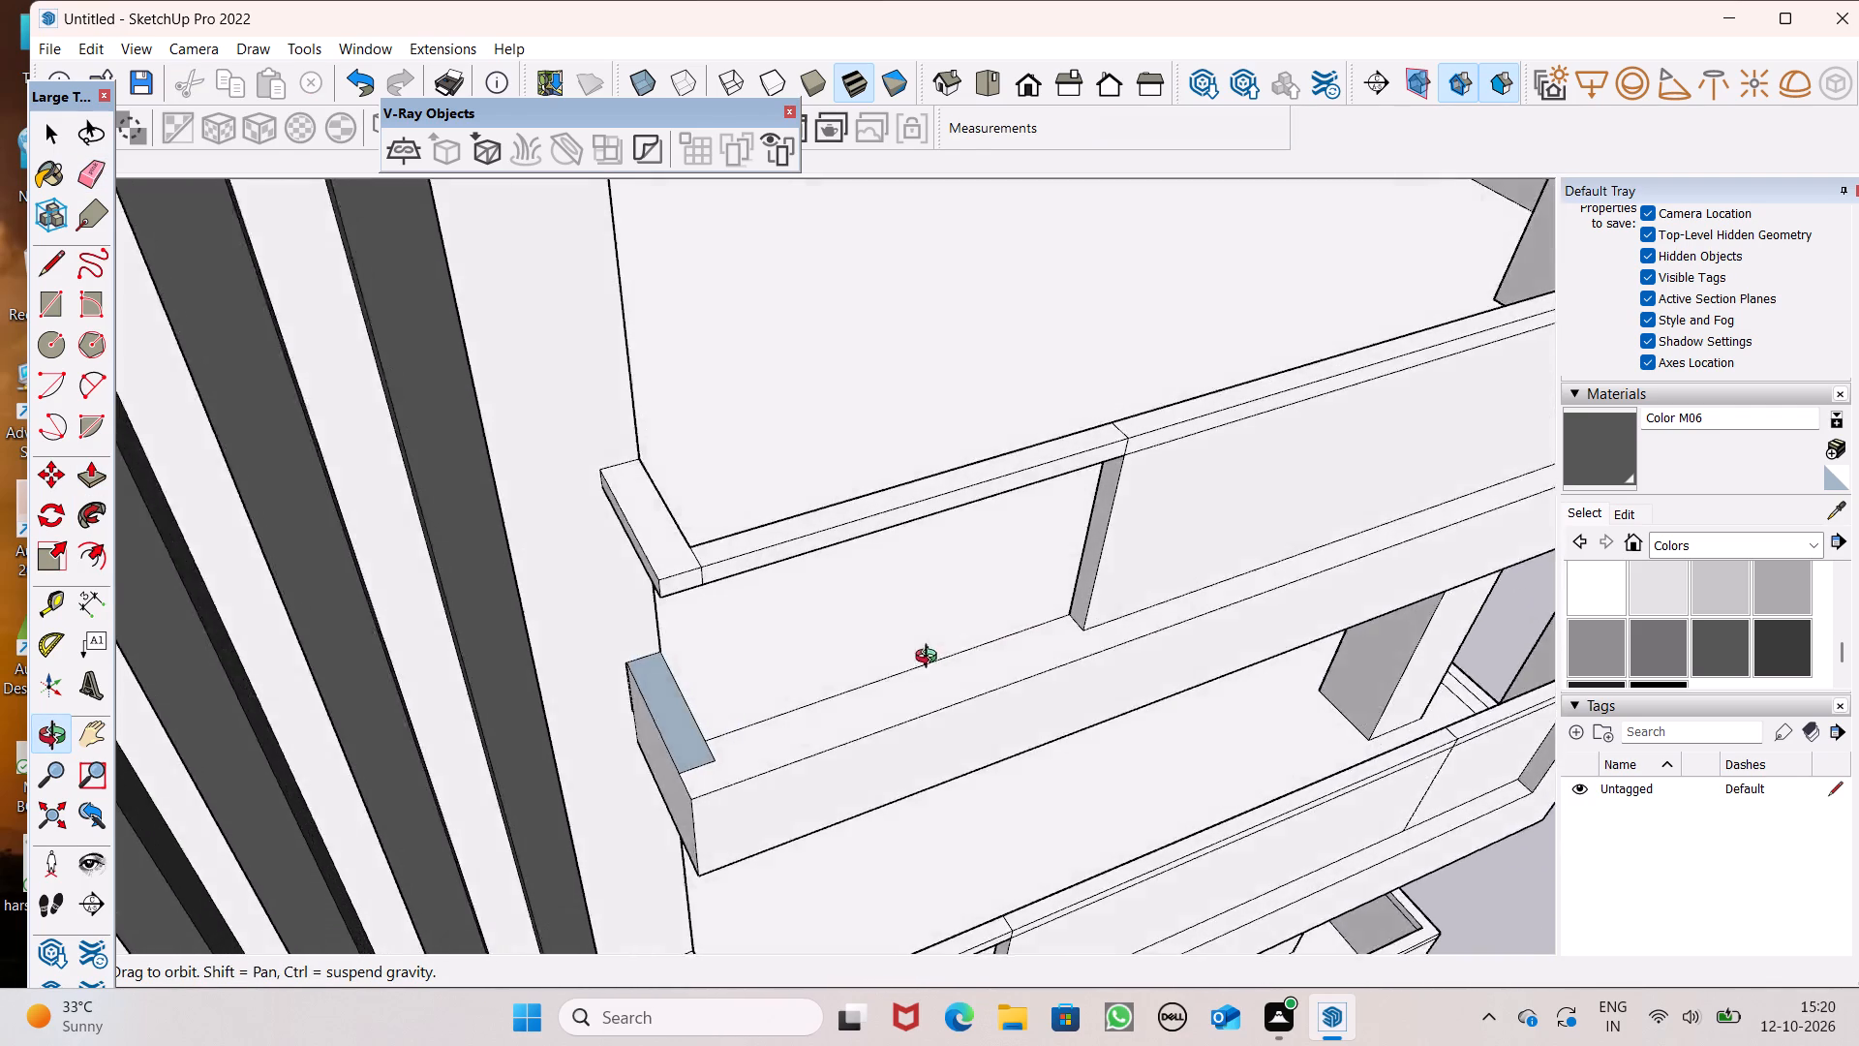
Erase the leftover edges dividing the ledge top at the opened side return, merging its faces into one L-shaped surface.
middle_drag(930, 659, 904, 675)
scroll(733, 732, up, 6)
drag(612, 830, 643, 847)
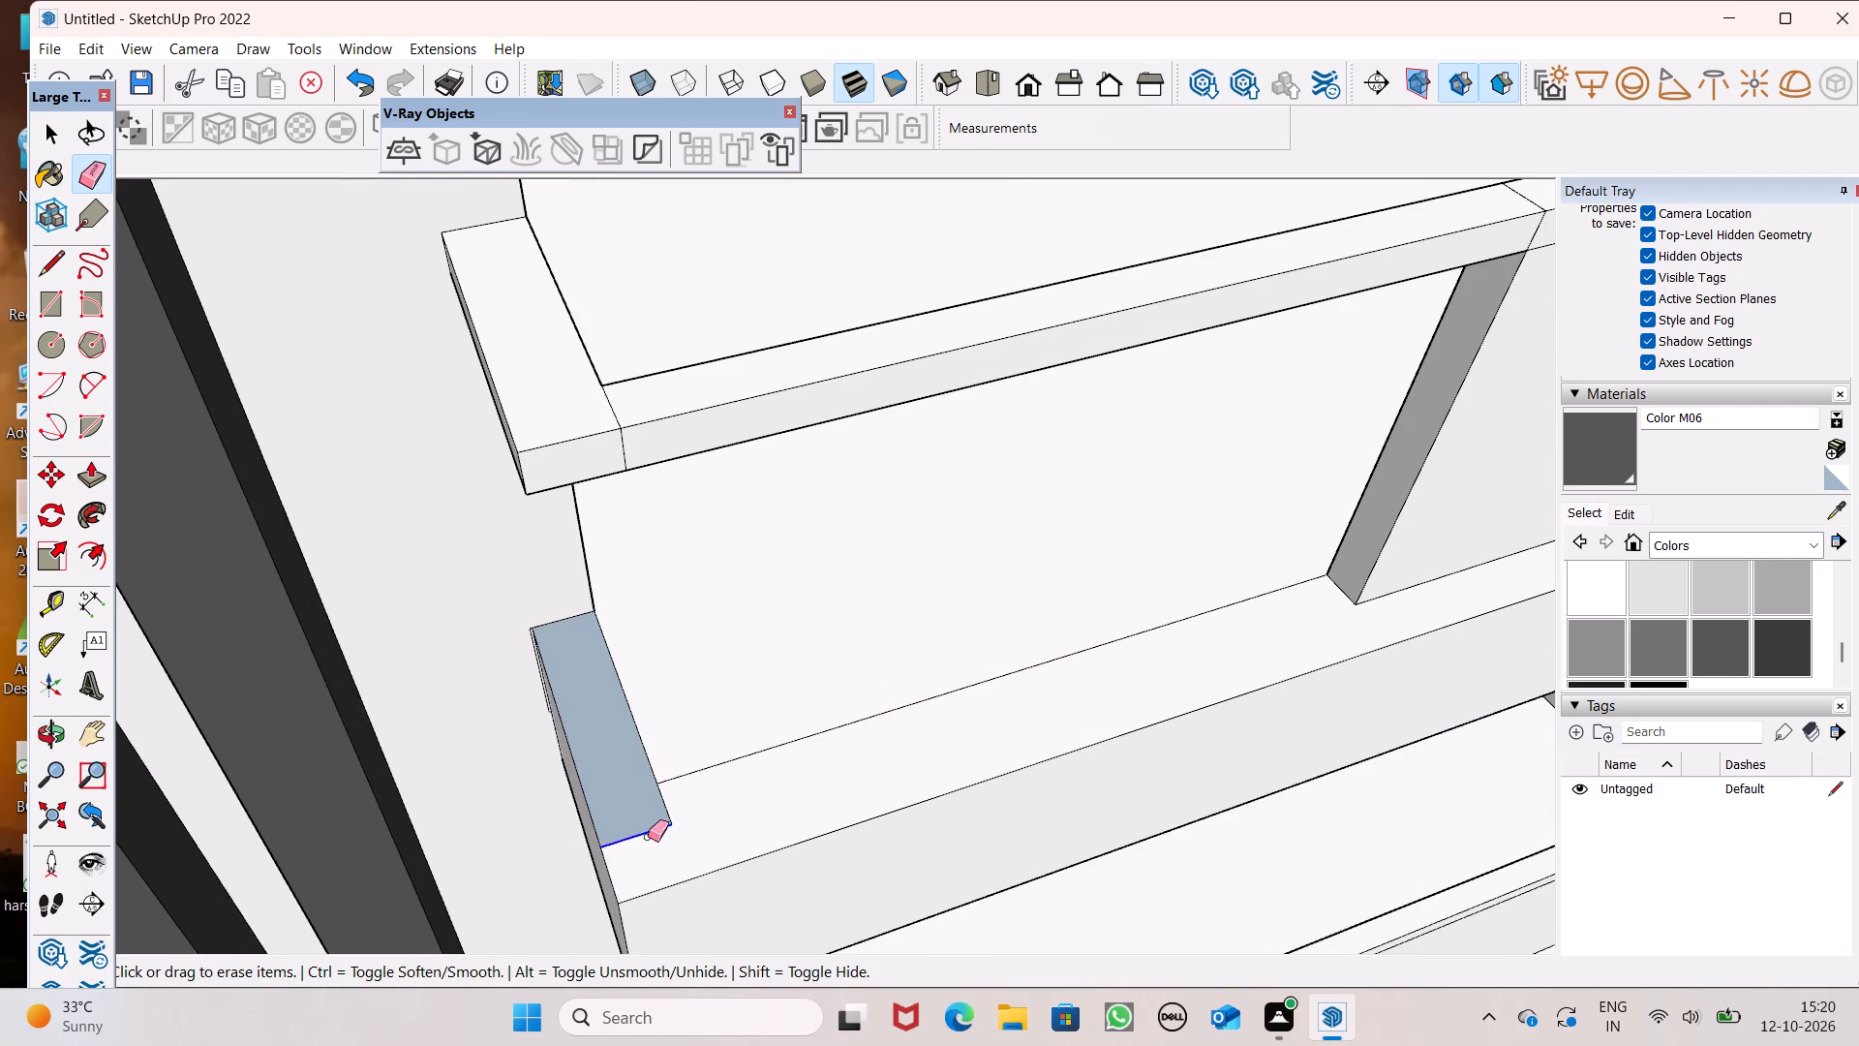
click(663, 817)
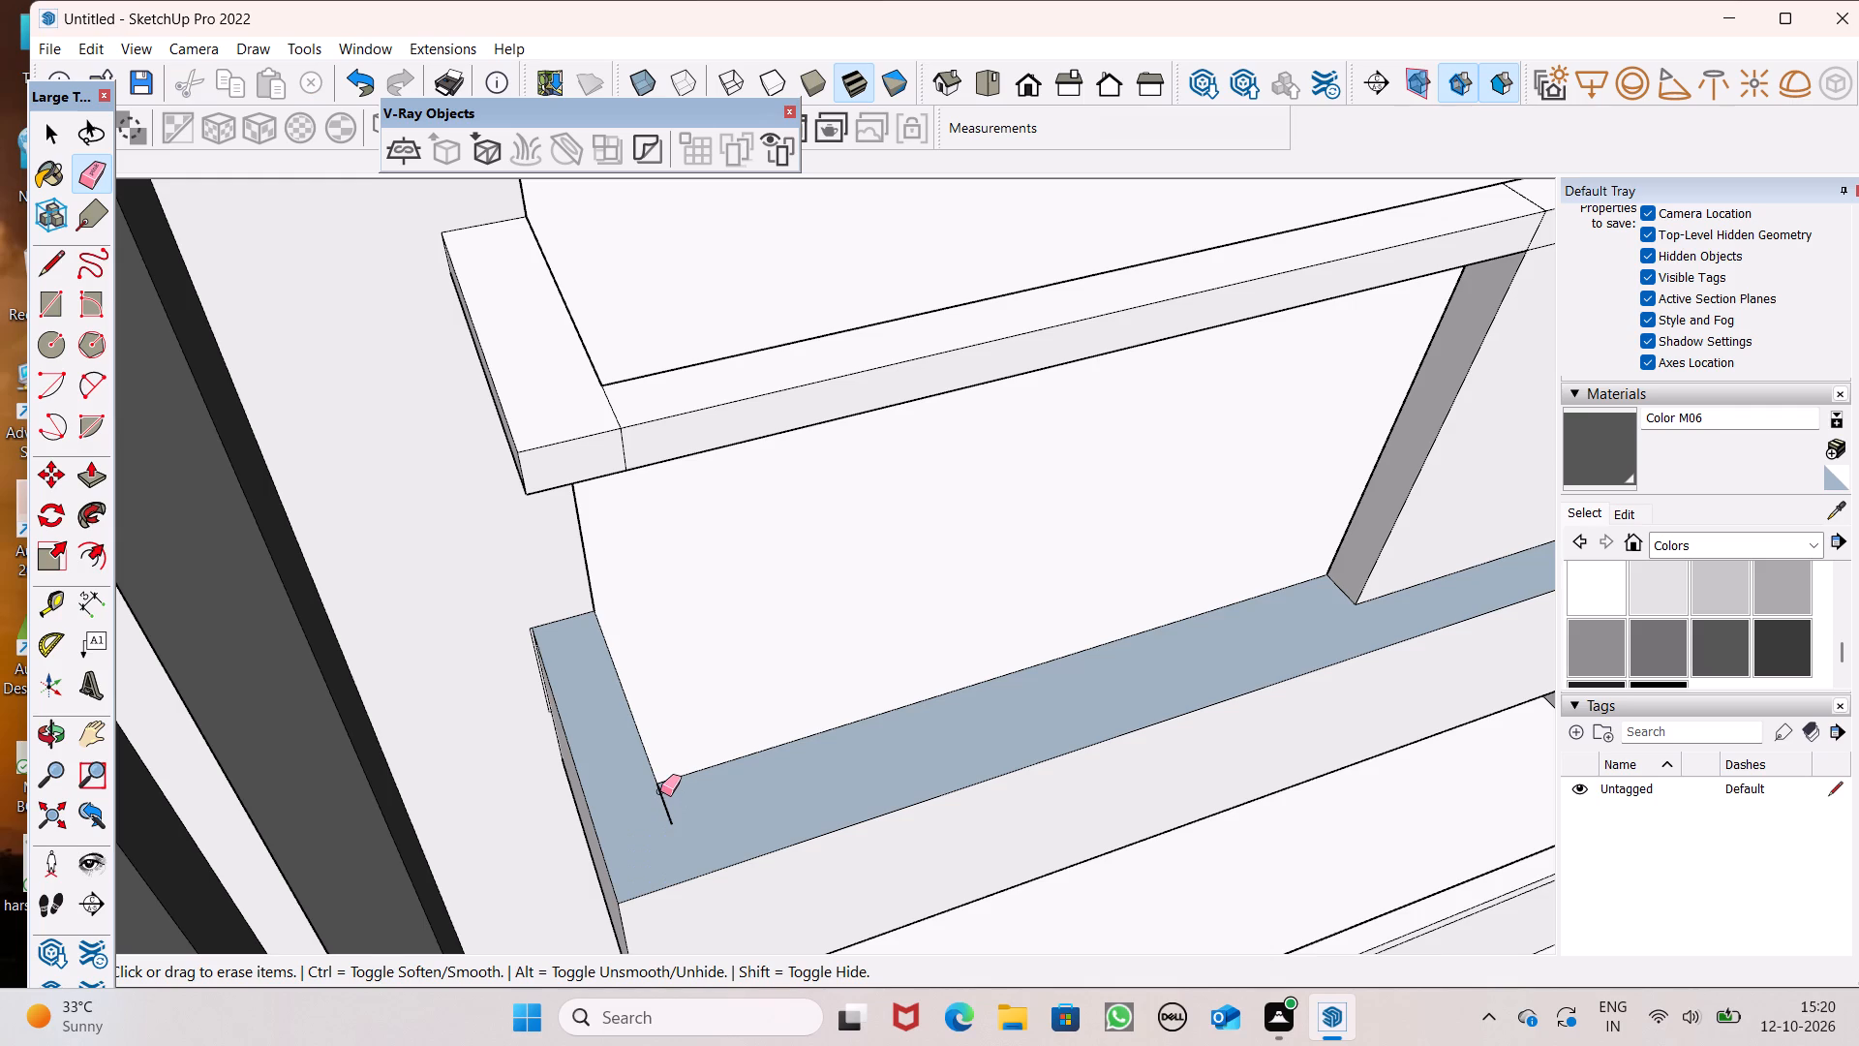
key(ctrl+z)
key(ctrl+z)
drag(680, 800, 655, 803)
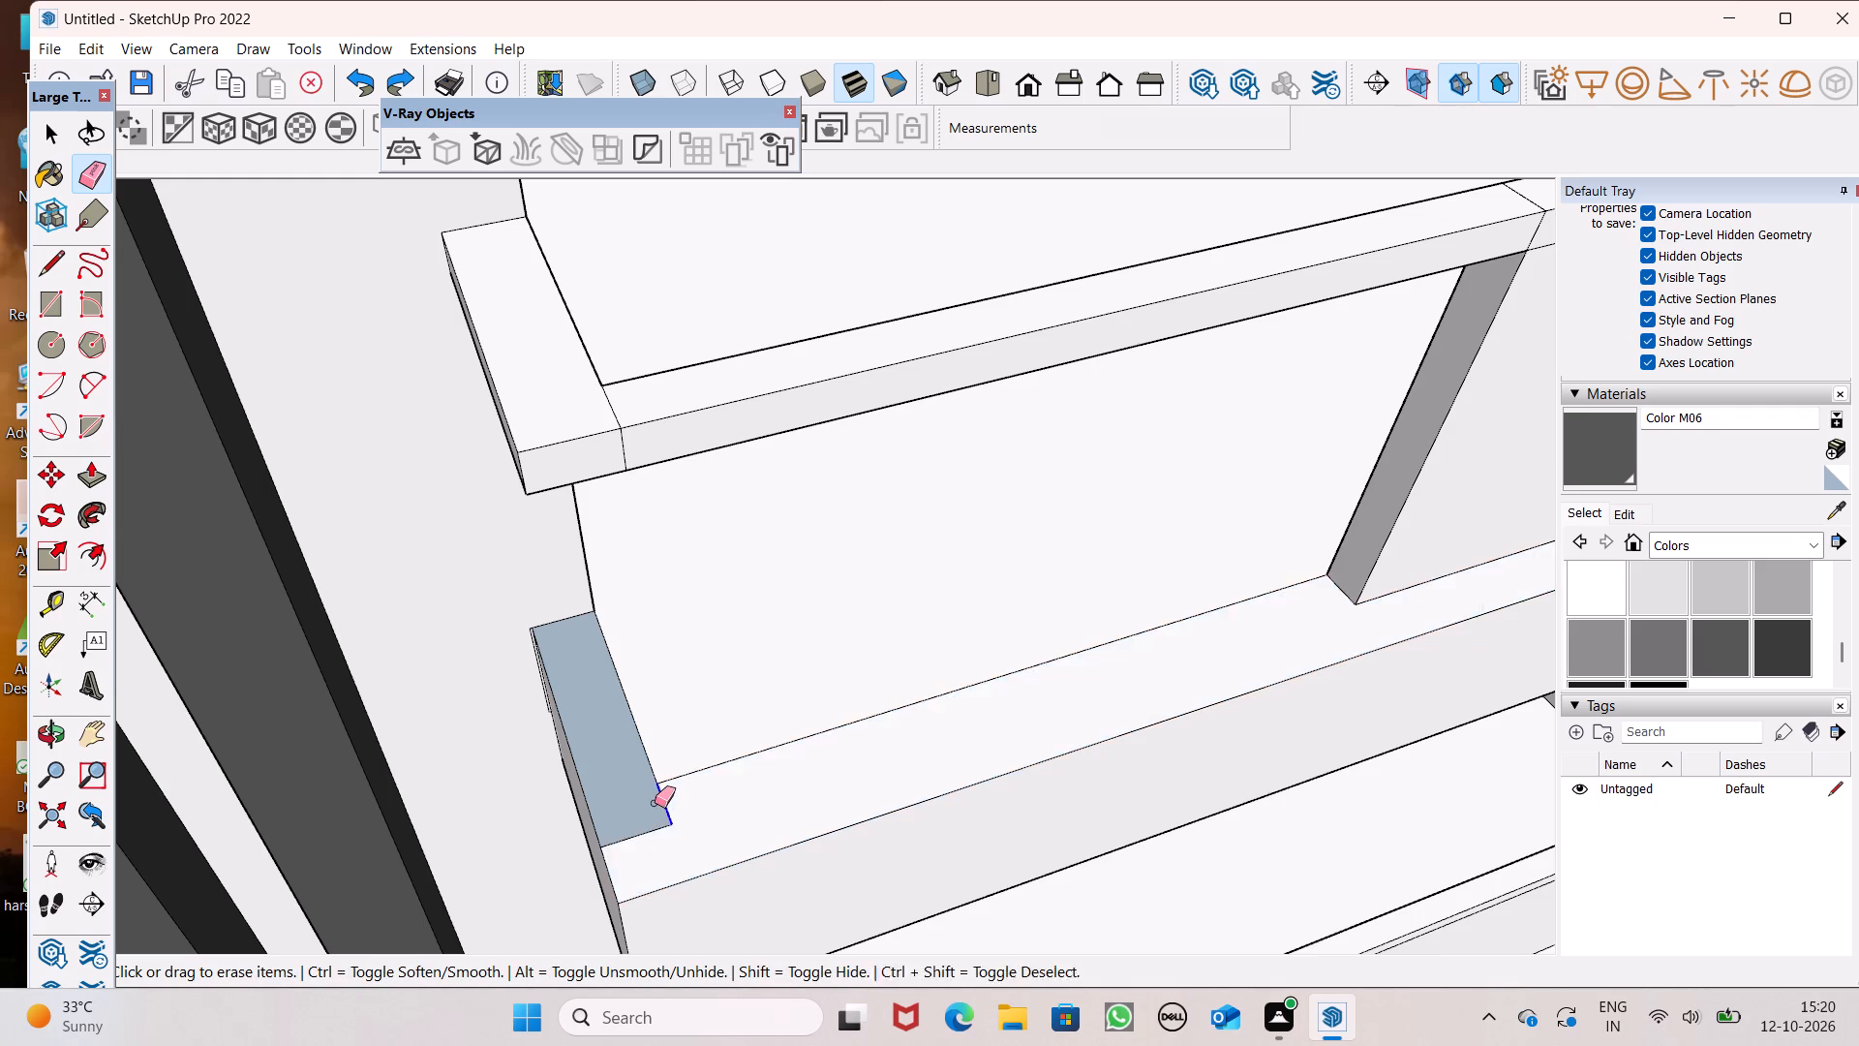
drag(655, 803, 653, 803)
click(667, 815)
drag(661, 820, 659, 830)
scroll(662, 716, down, 2)
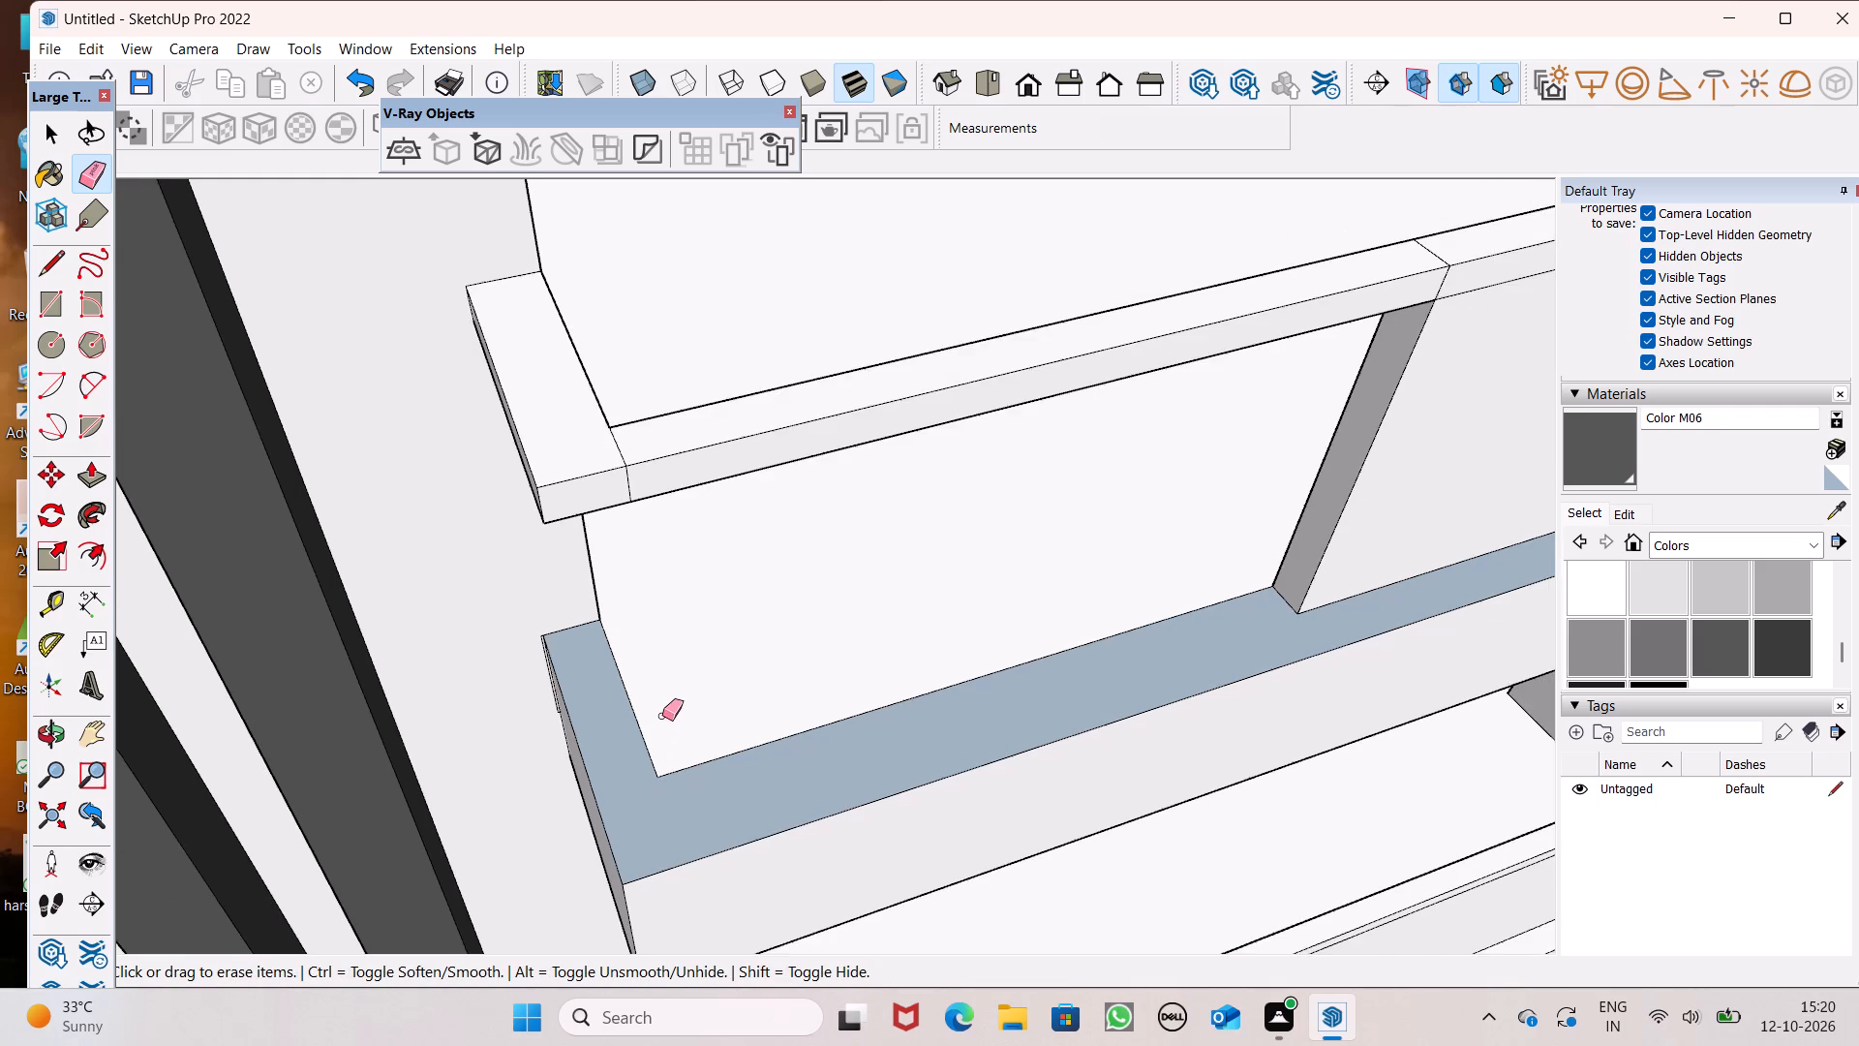
Examine the opened side return and the balcony parapet openings across the whole facade.
key(space)
middle_drag(727, 751, 672, 650)
scroll(726, 750, up, 1)
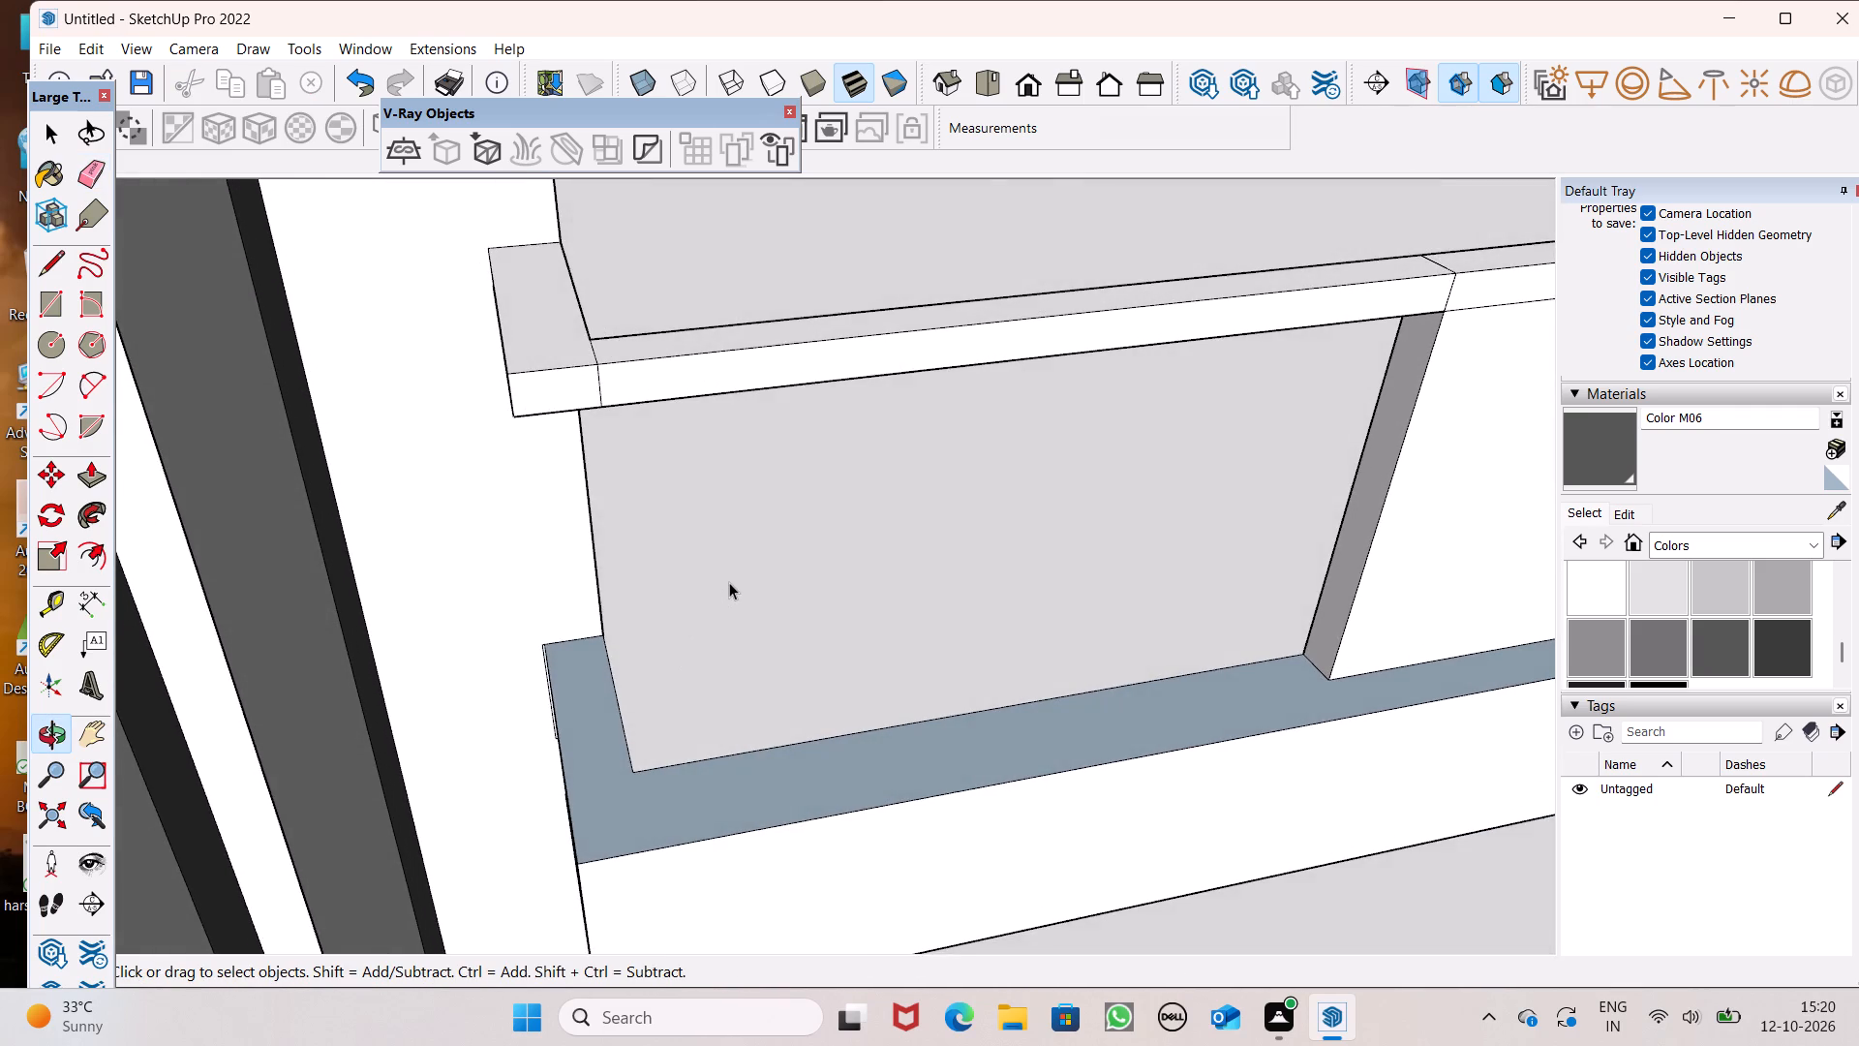
scroll(732, 580, down, 16)
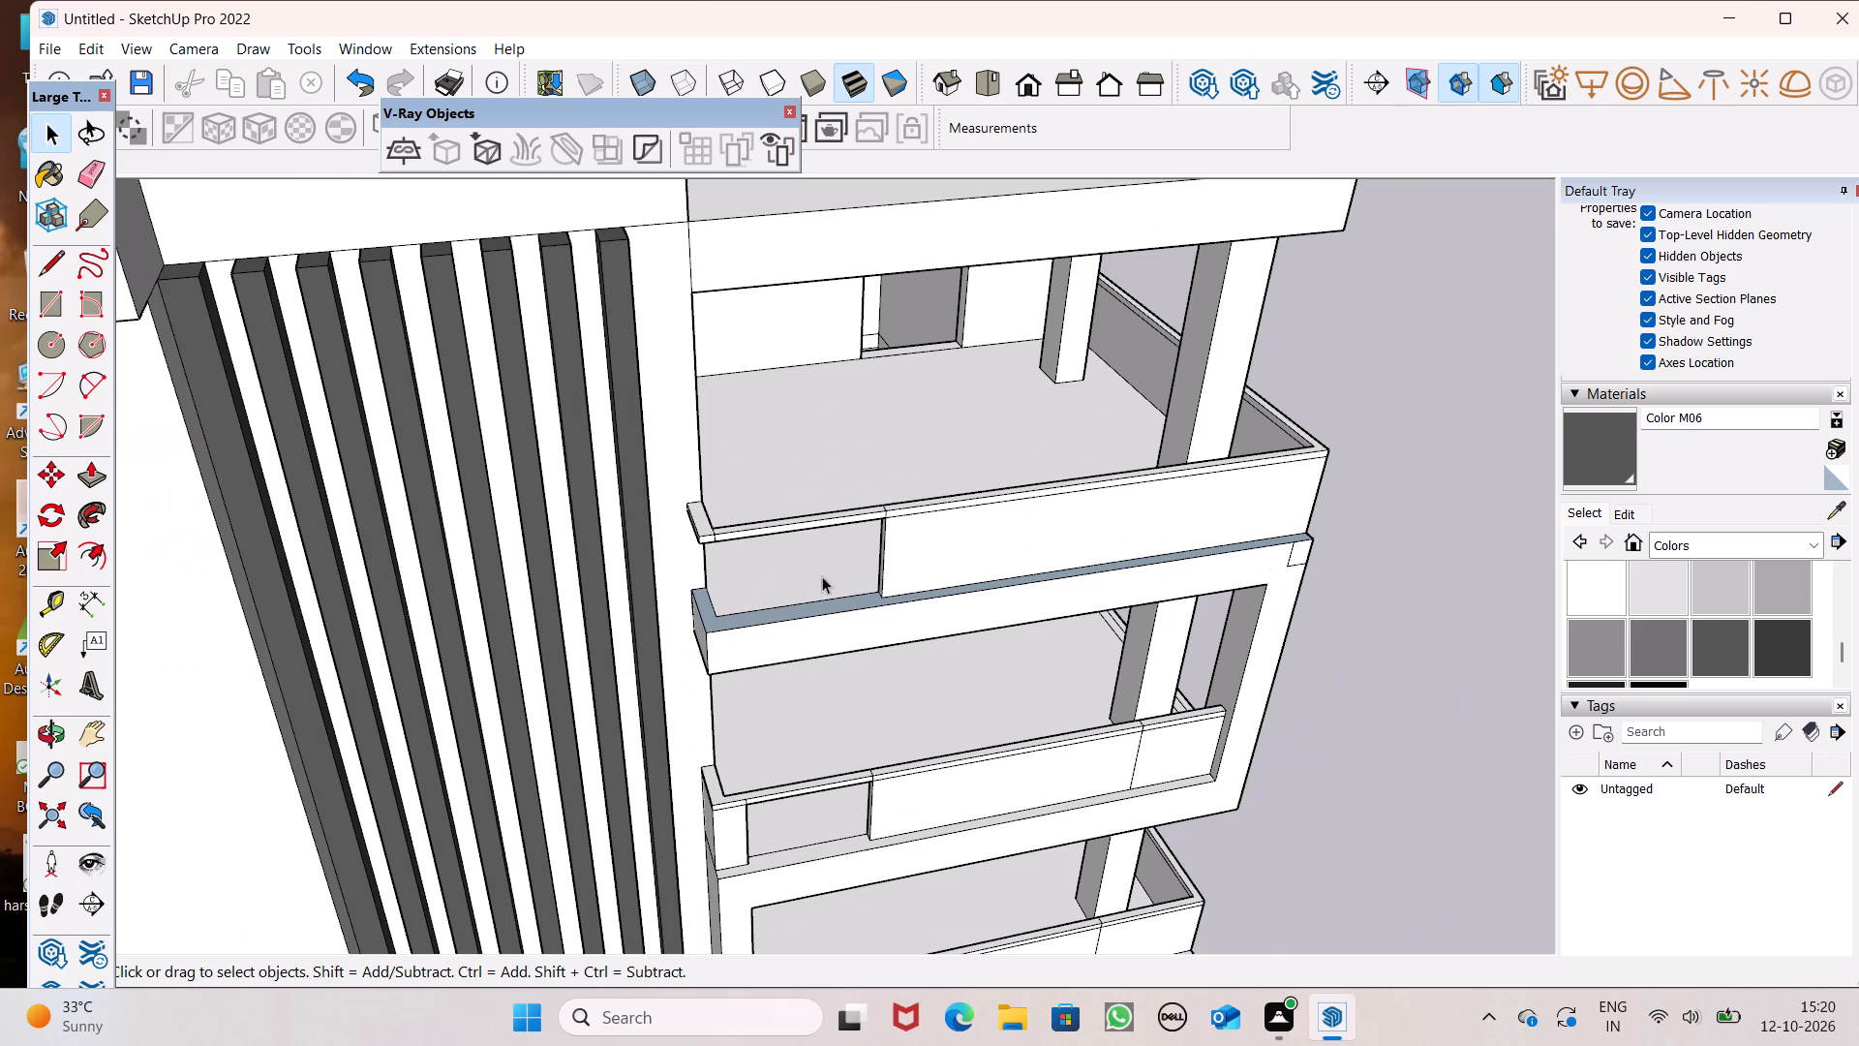
scroll(826, 570, down, 3)
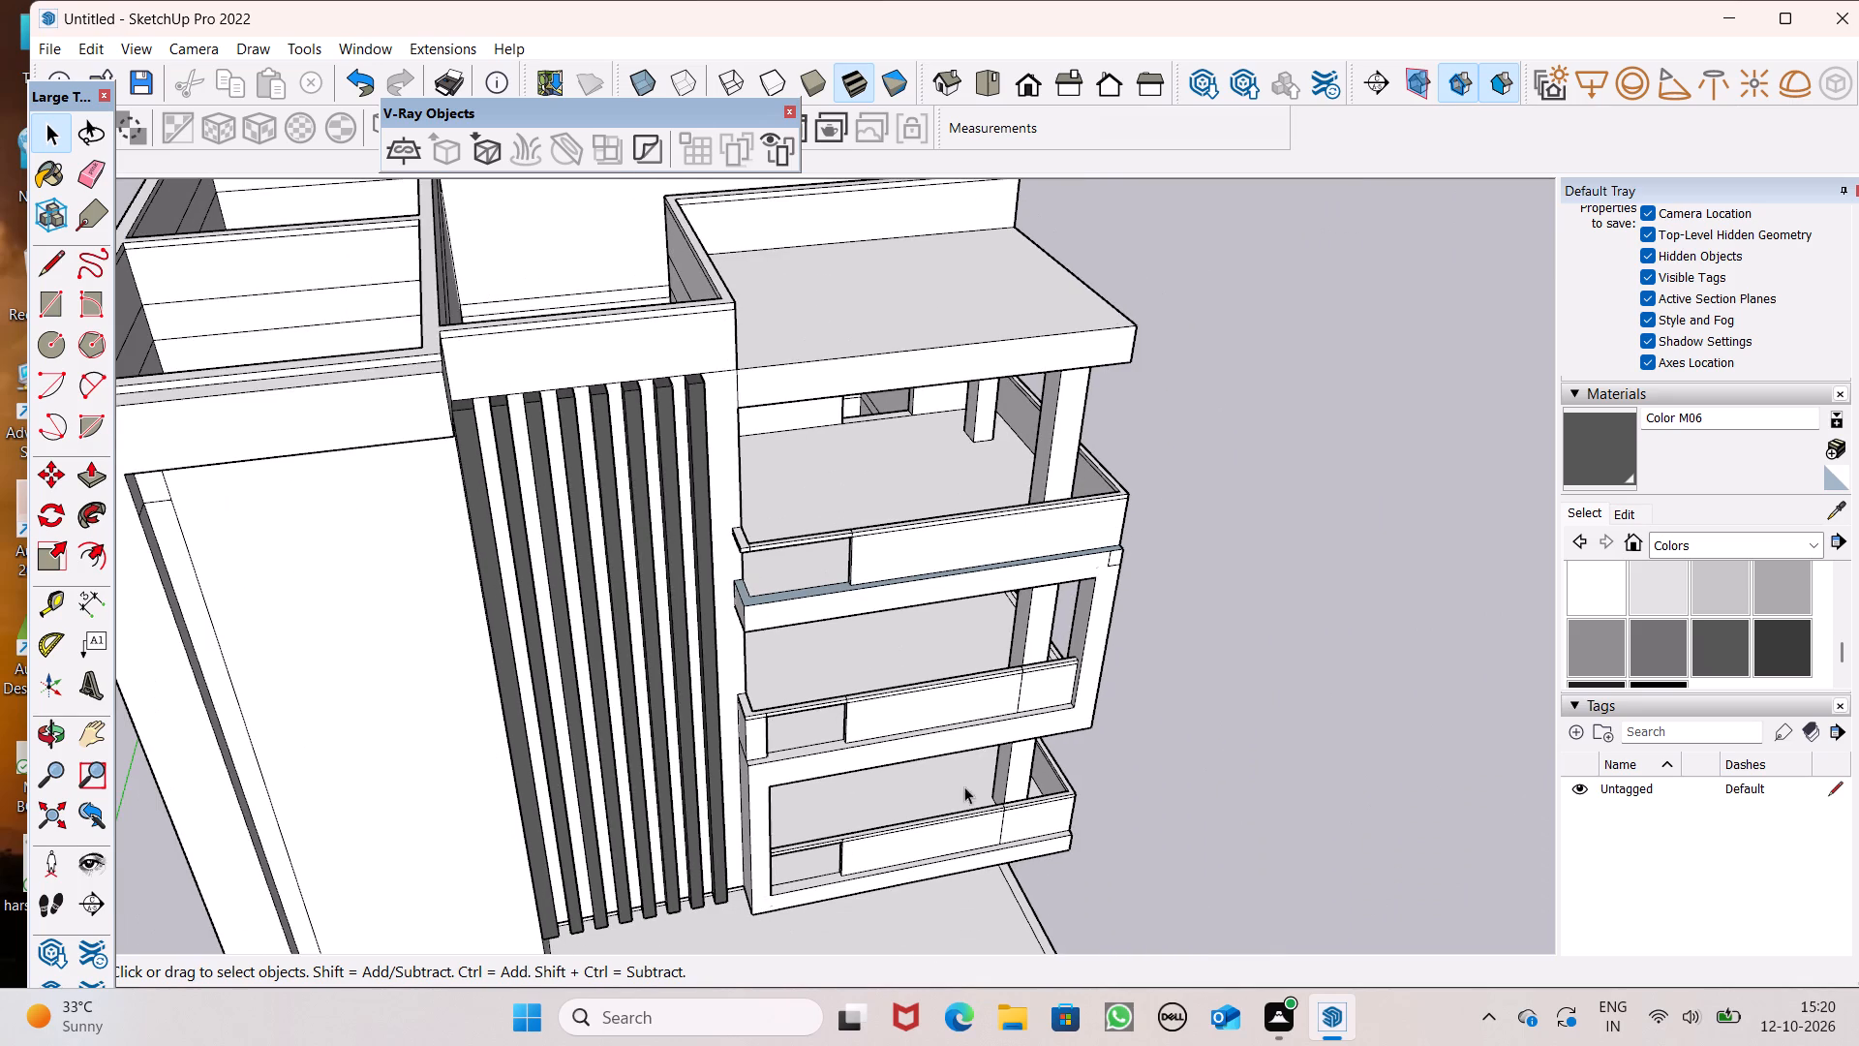
middle_drag(957, 831, 897, 702)
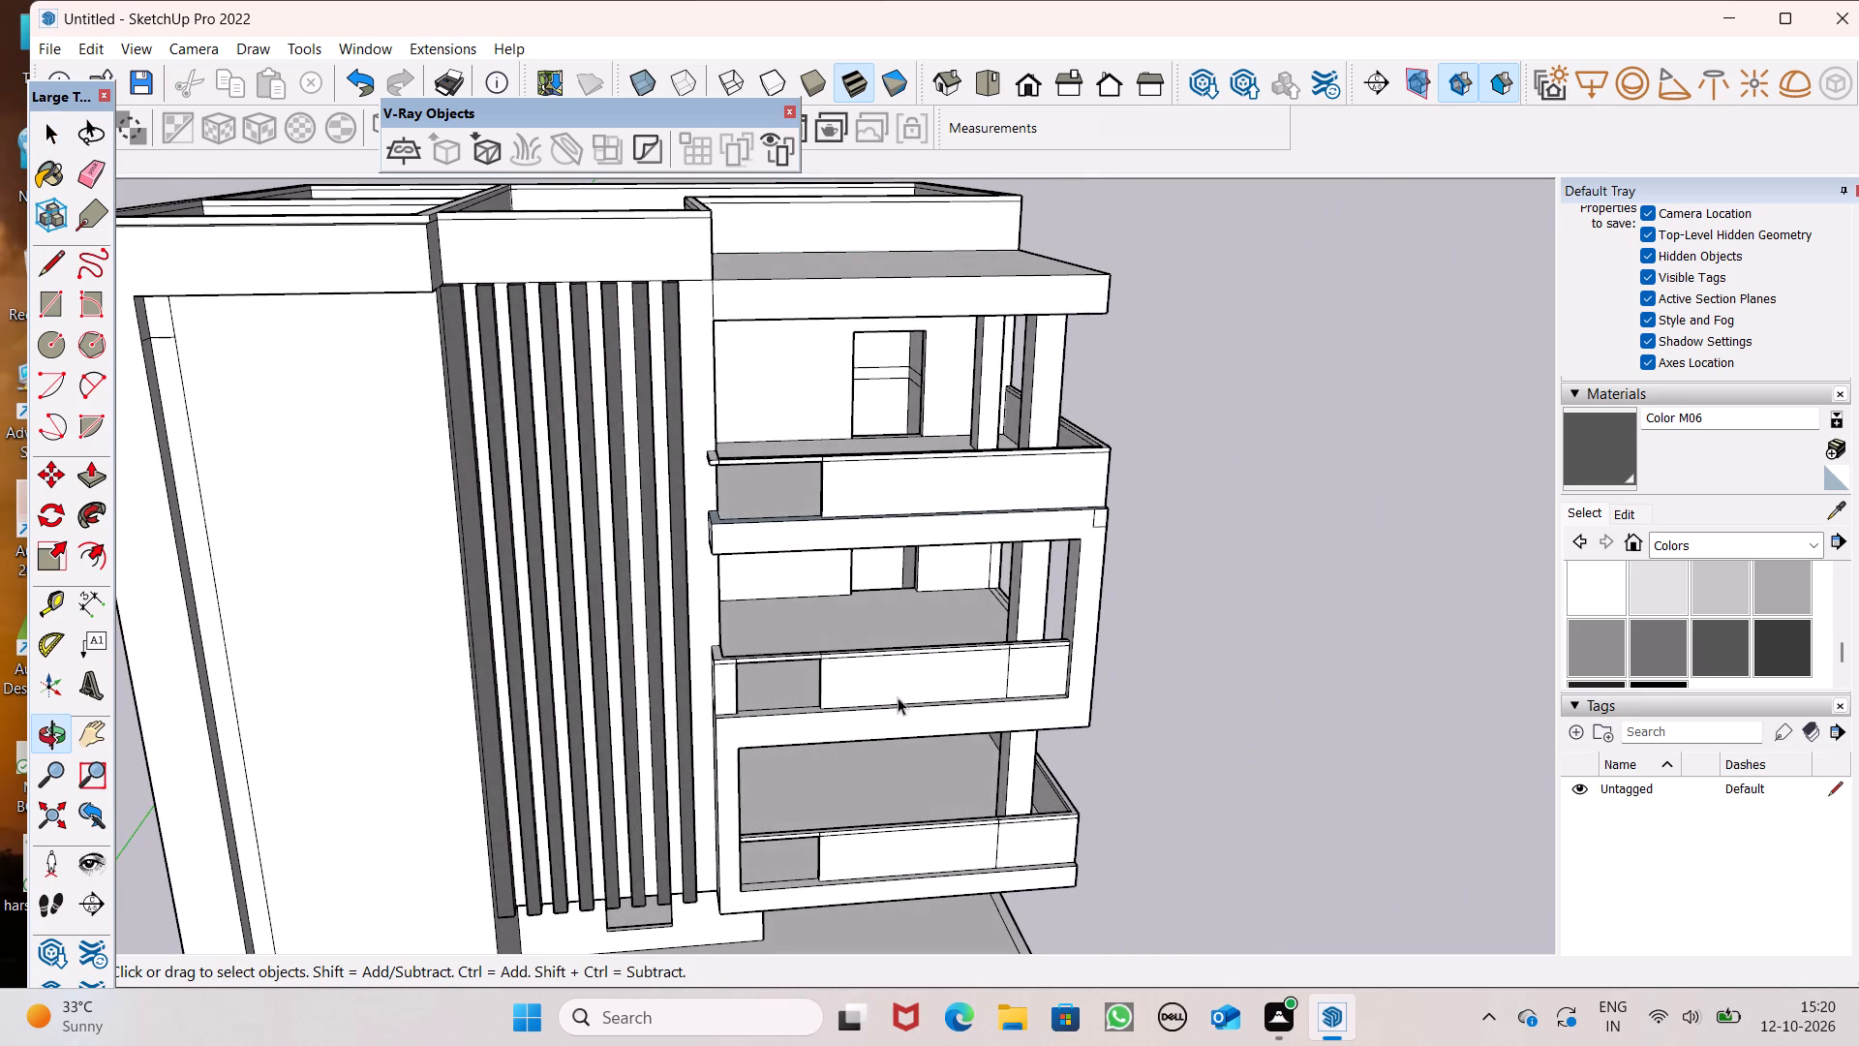
scroll(885, 640, down, 2)
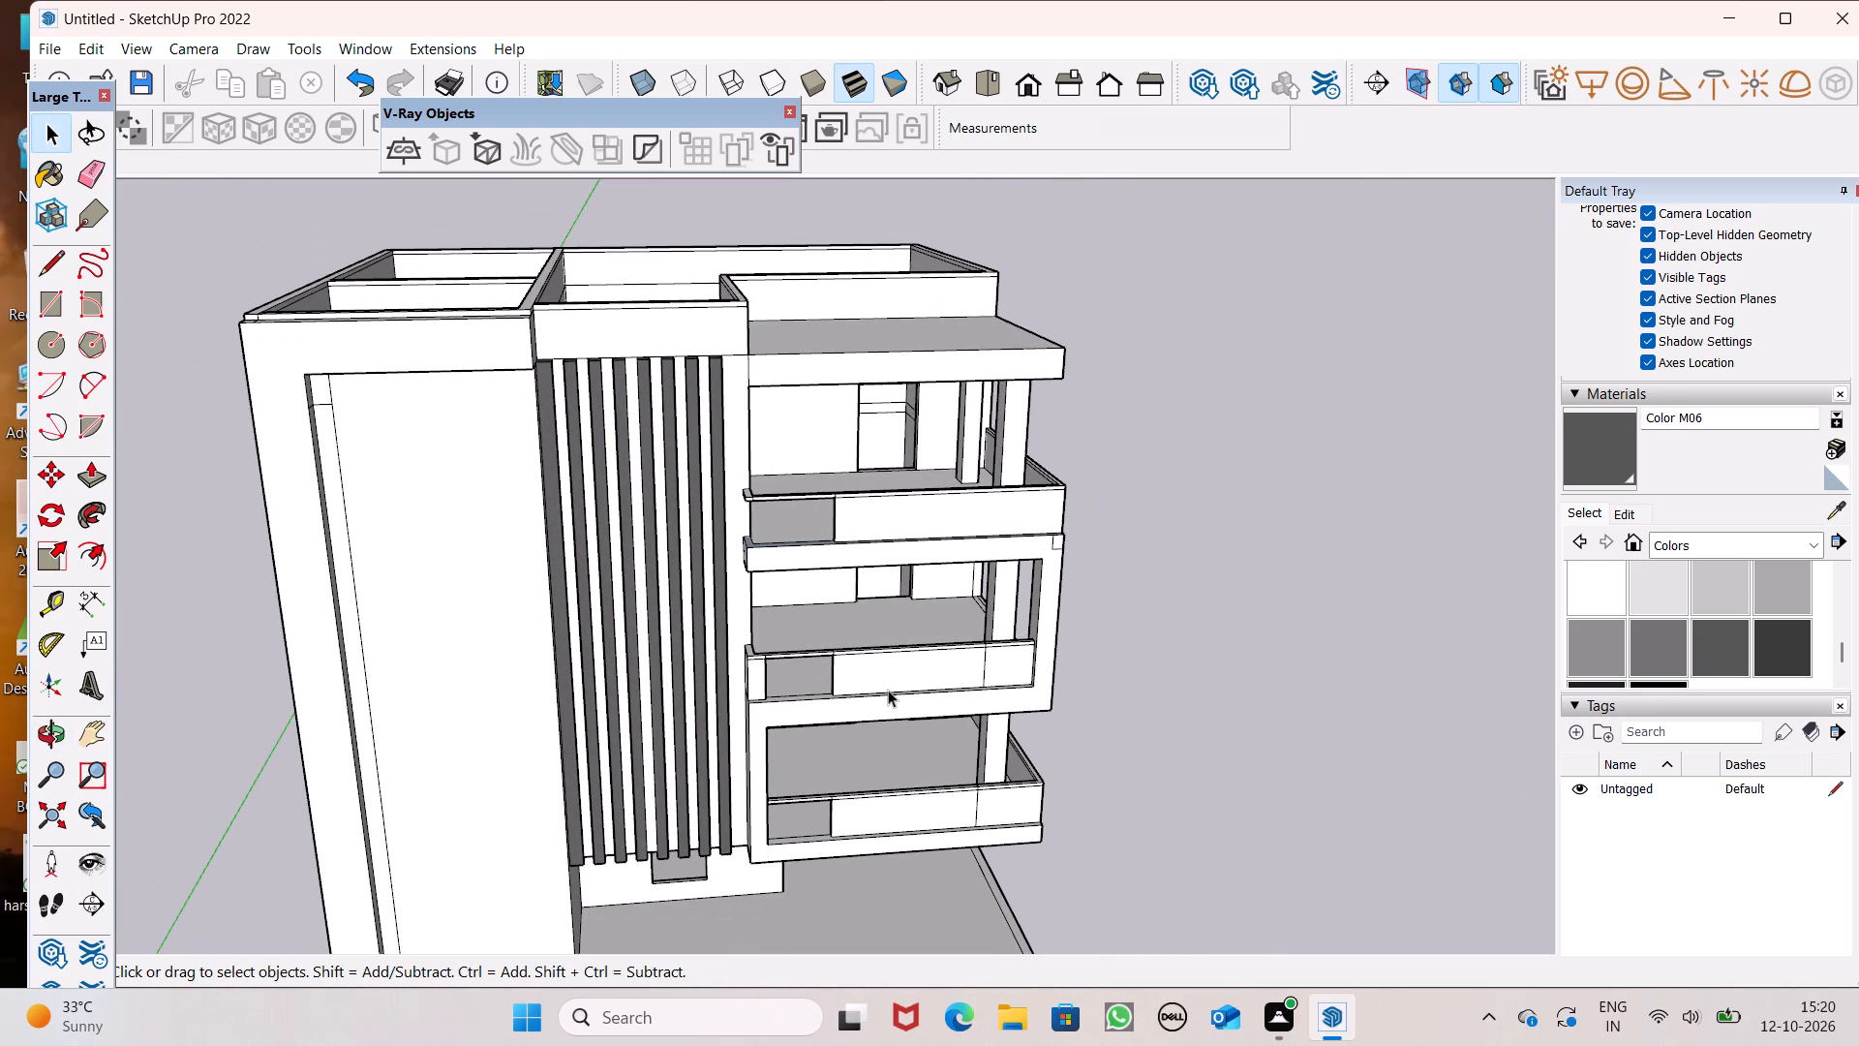
middle_drag(888, 687, 837, 662)
scroll(801, 825, up, 2)
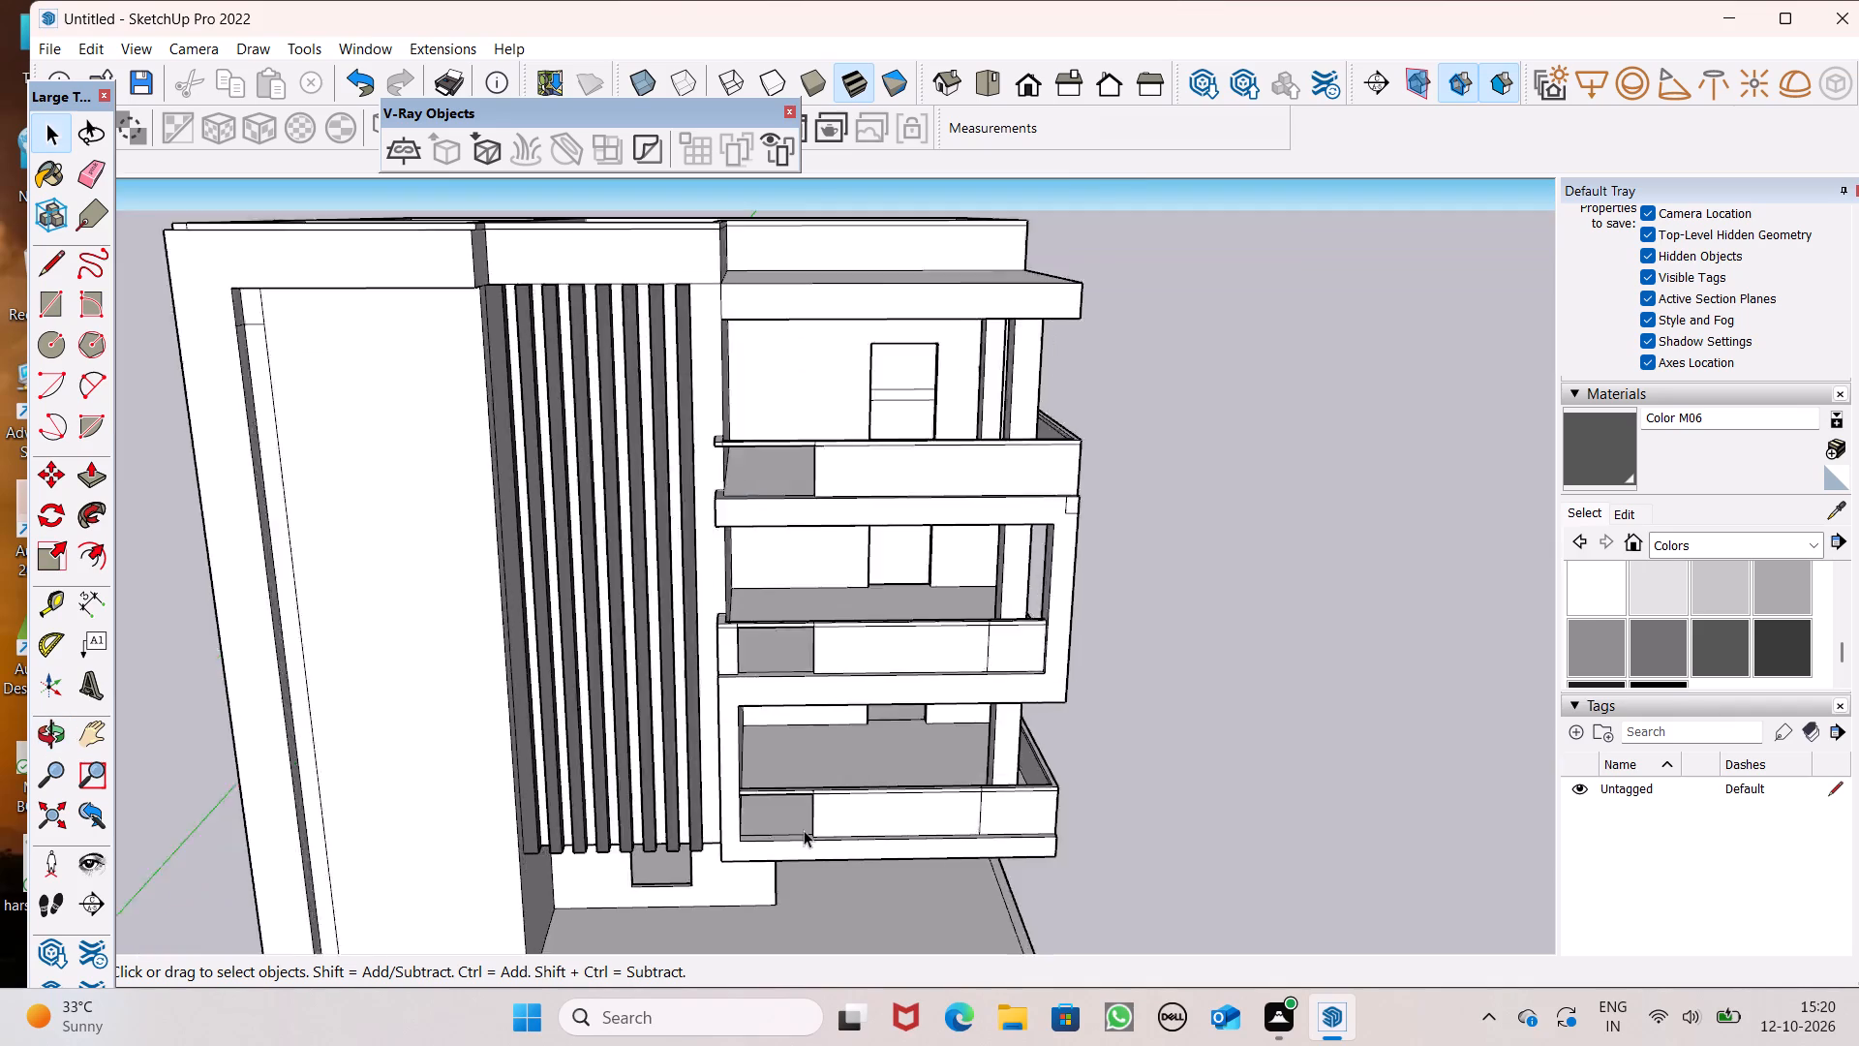
scroll(804, 830, up, 7)
scroll(811, 823, down, 3)
scroll(941, 697, down, 9)
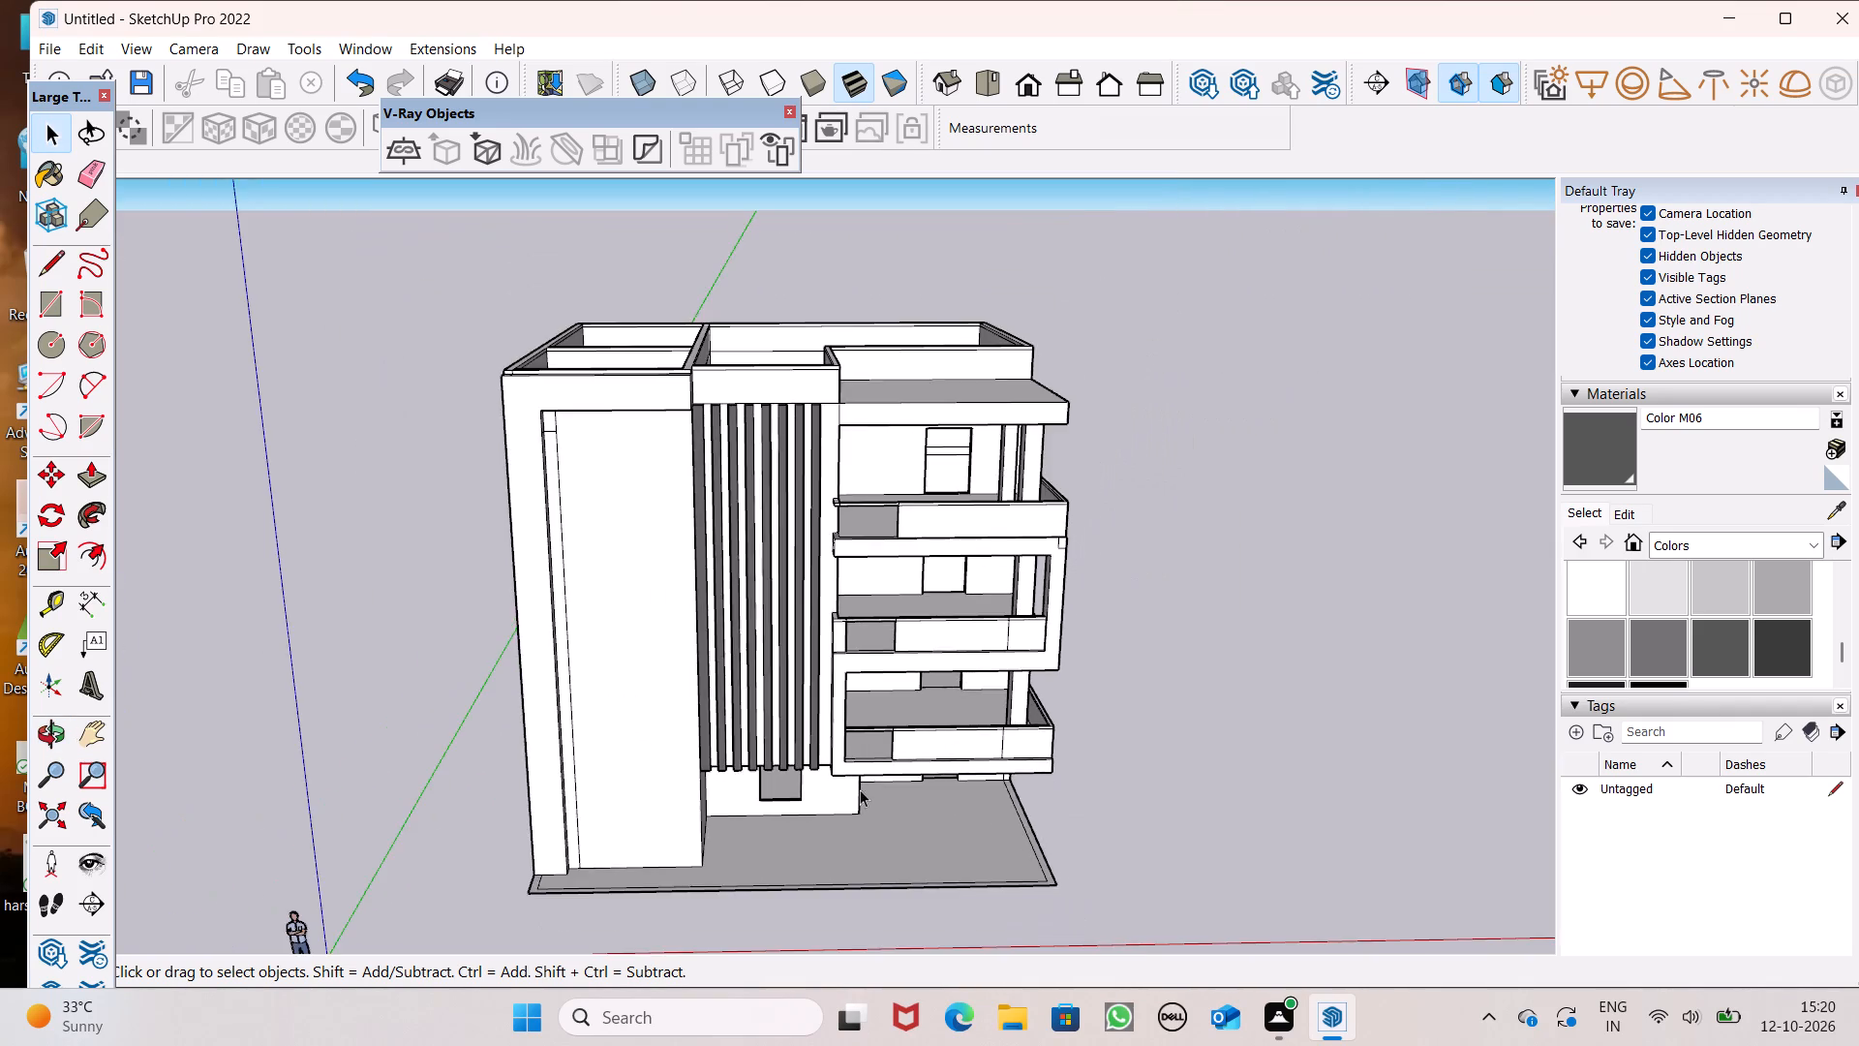
Draw a rectangle about 2" by 4" on the lowest balcony opening's ledge, against the cut end of the parapet panel.
middle_drag(855, 794, 869, 905)
scroll(820, 812, up, 9)
scroll(923, 708, up, 9)
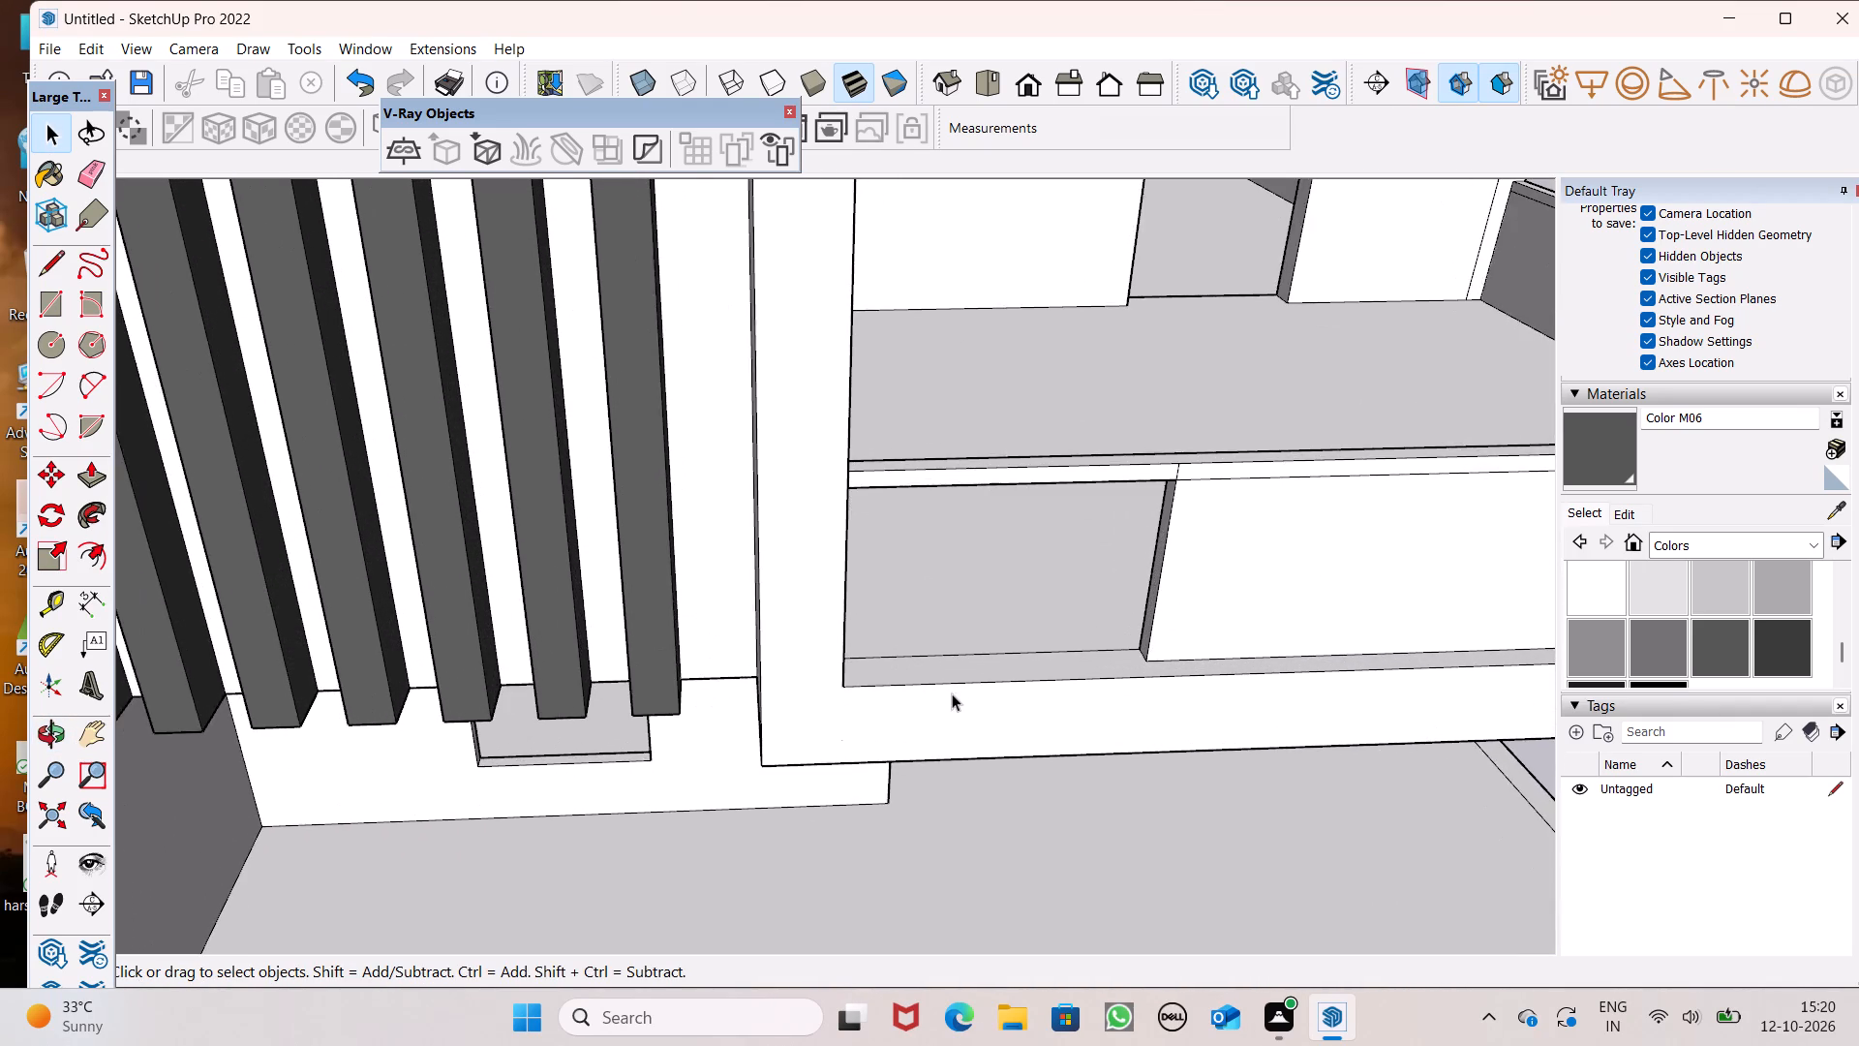
middle_drag(945, 736, 938, 788)
scroll(1134, 717, up, 6)
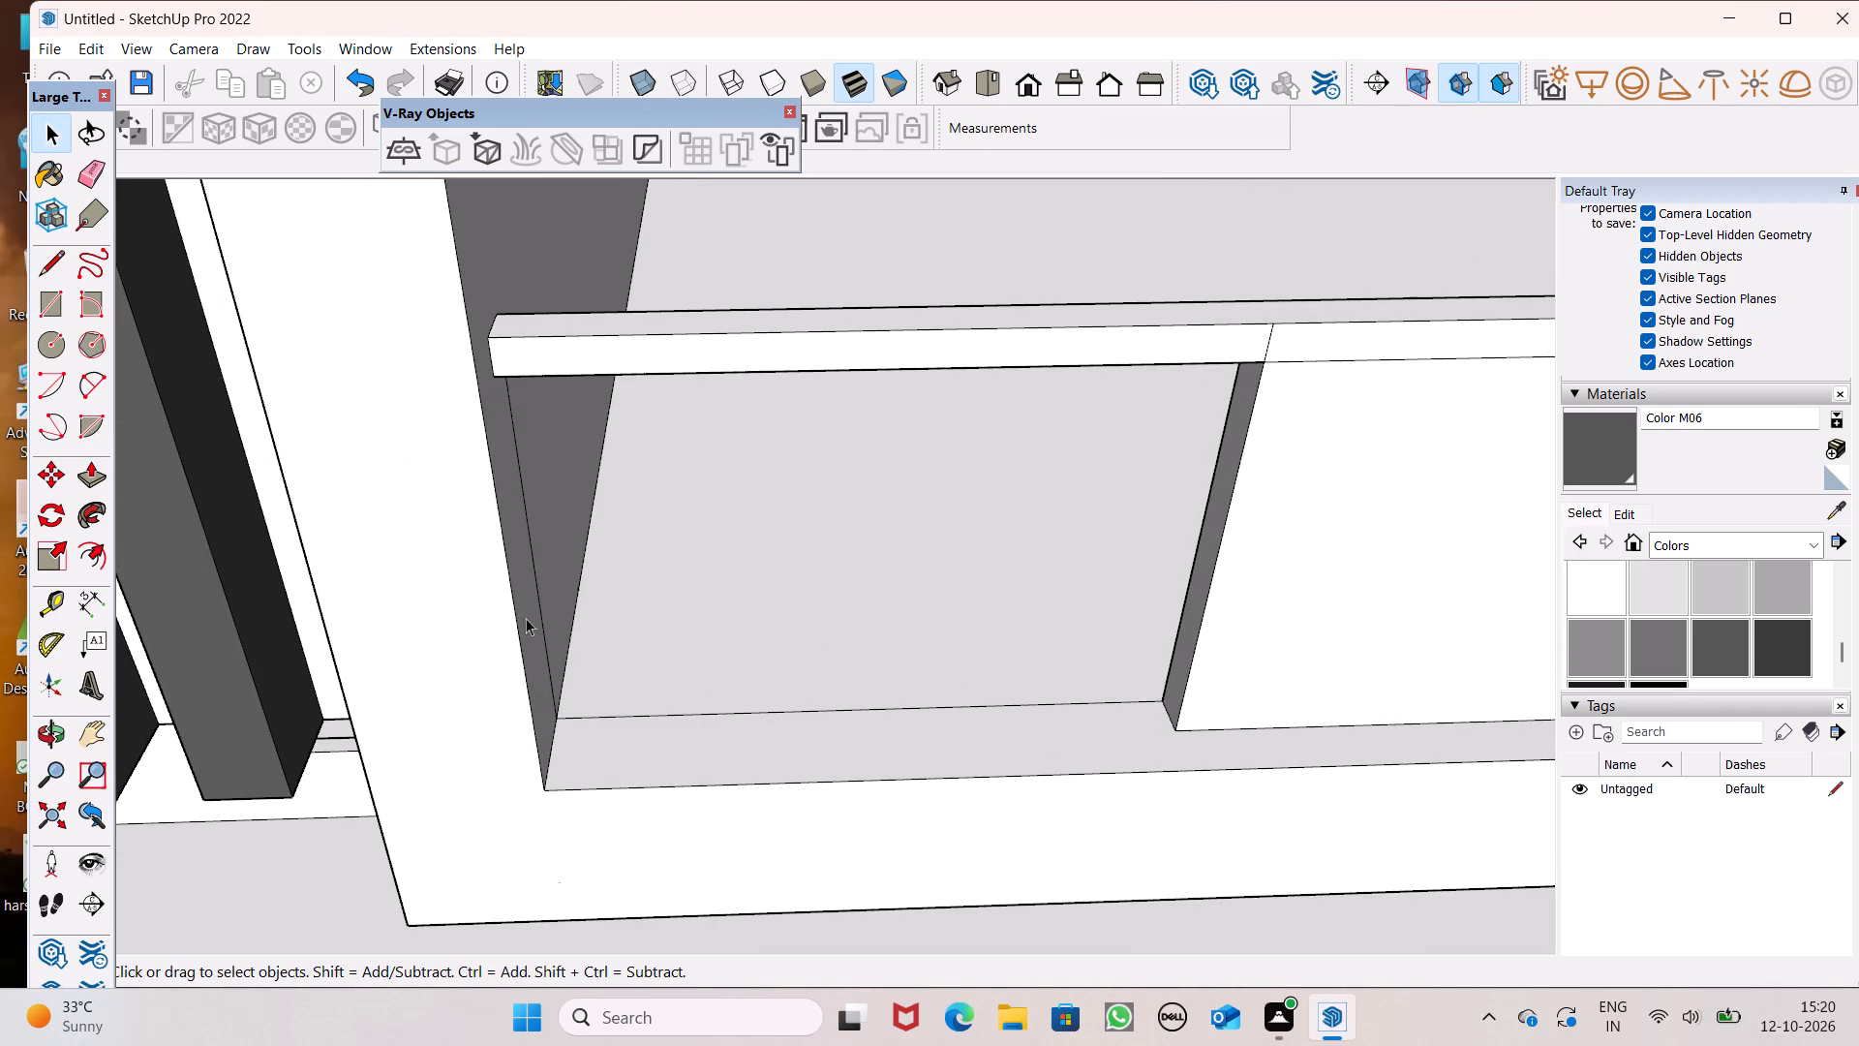
click(46, 314)
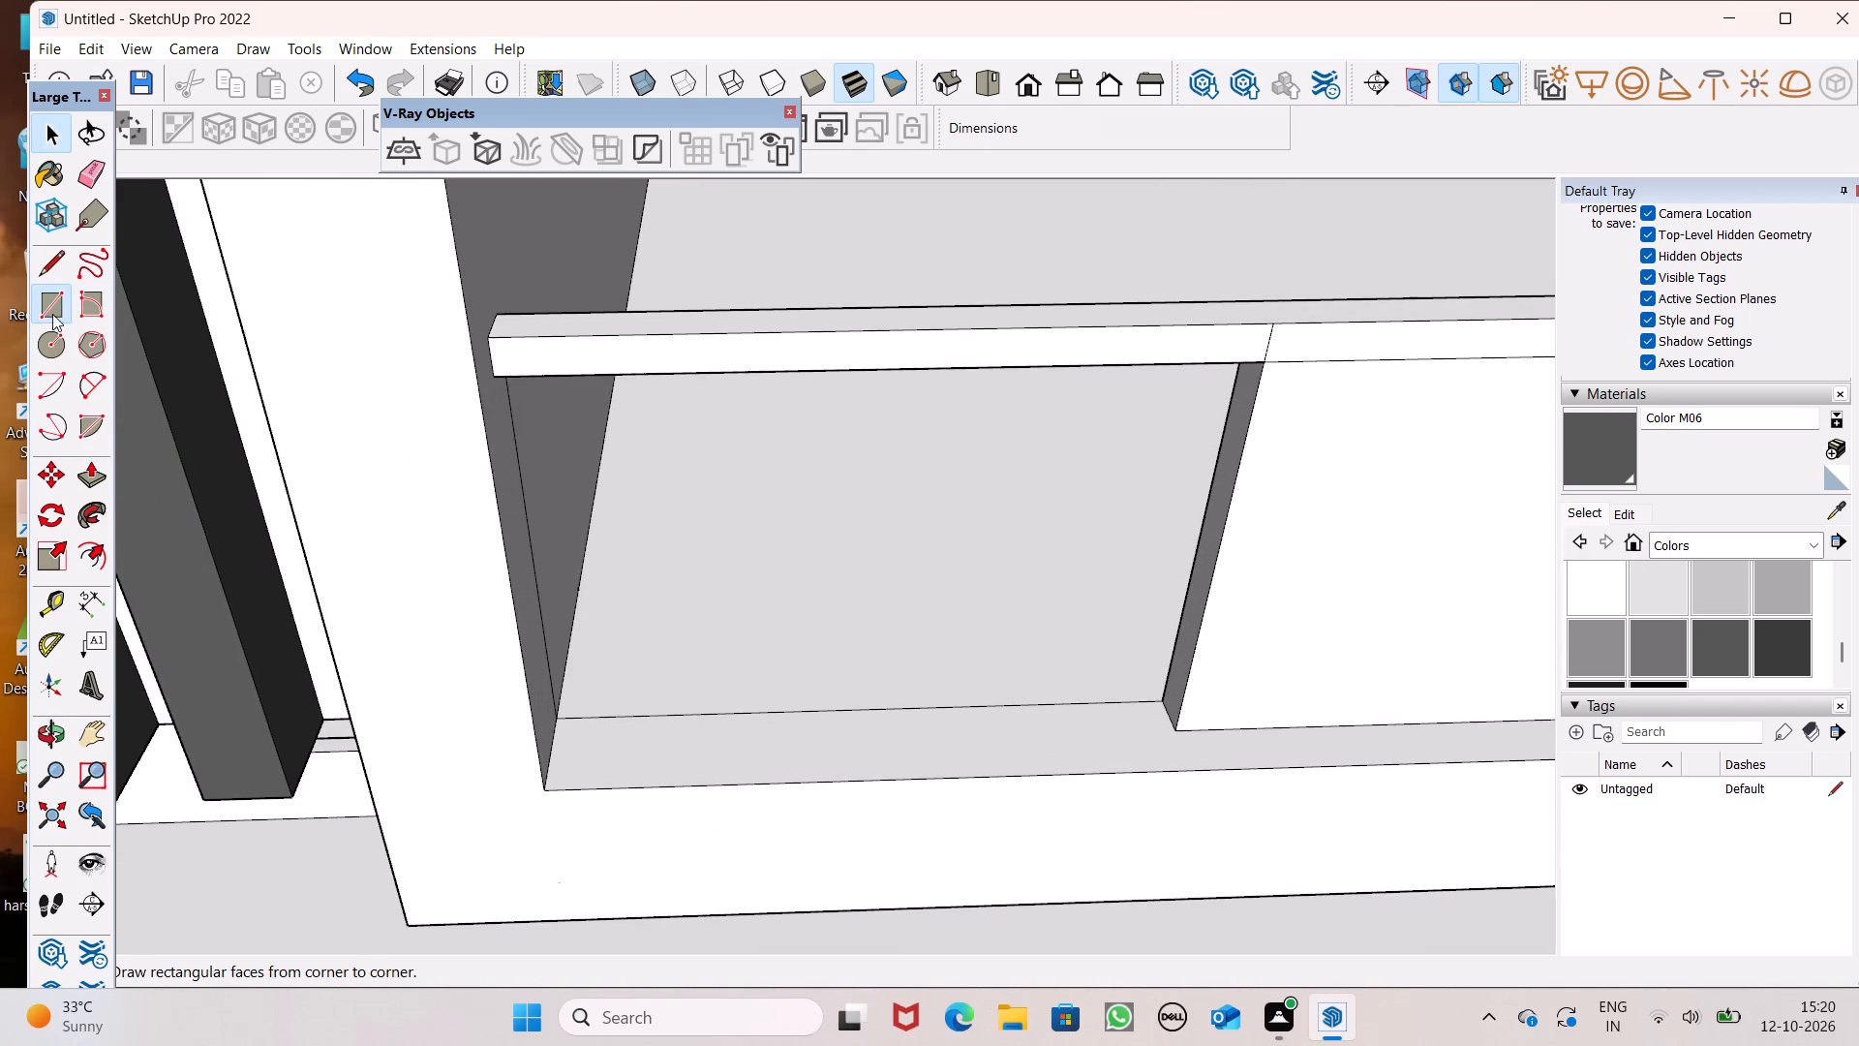
scroll(910, 512, down, 2)
middle_drag(897, 641, 947, 767)
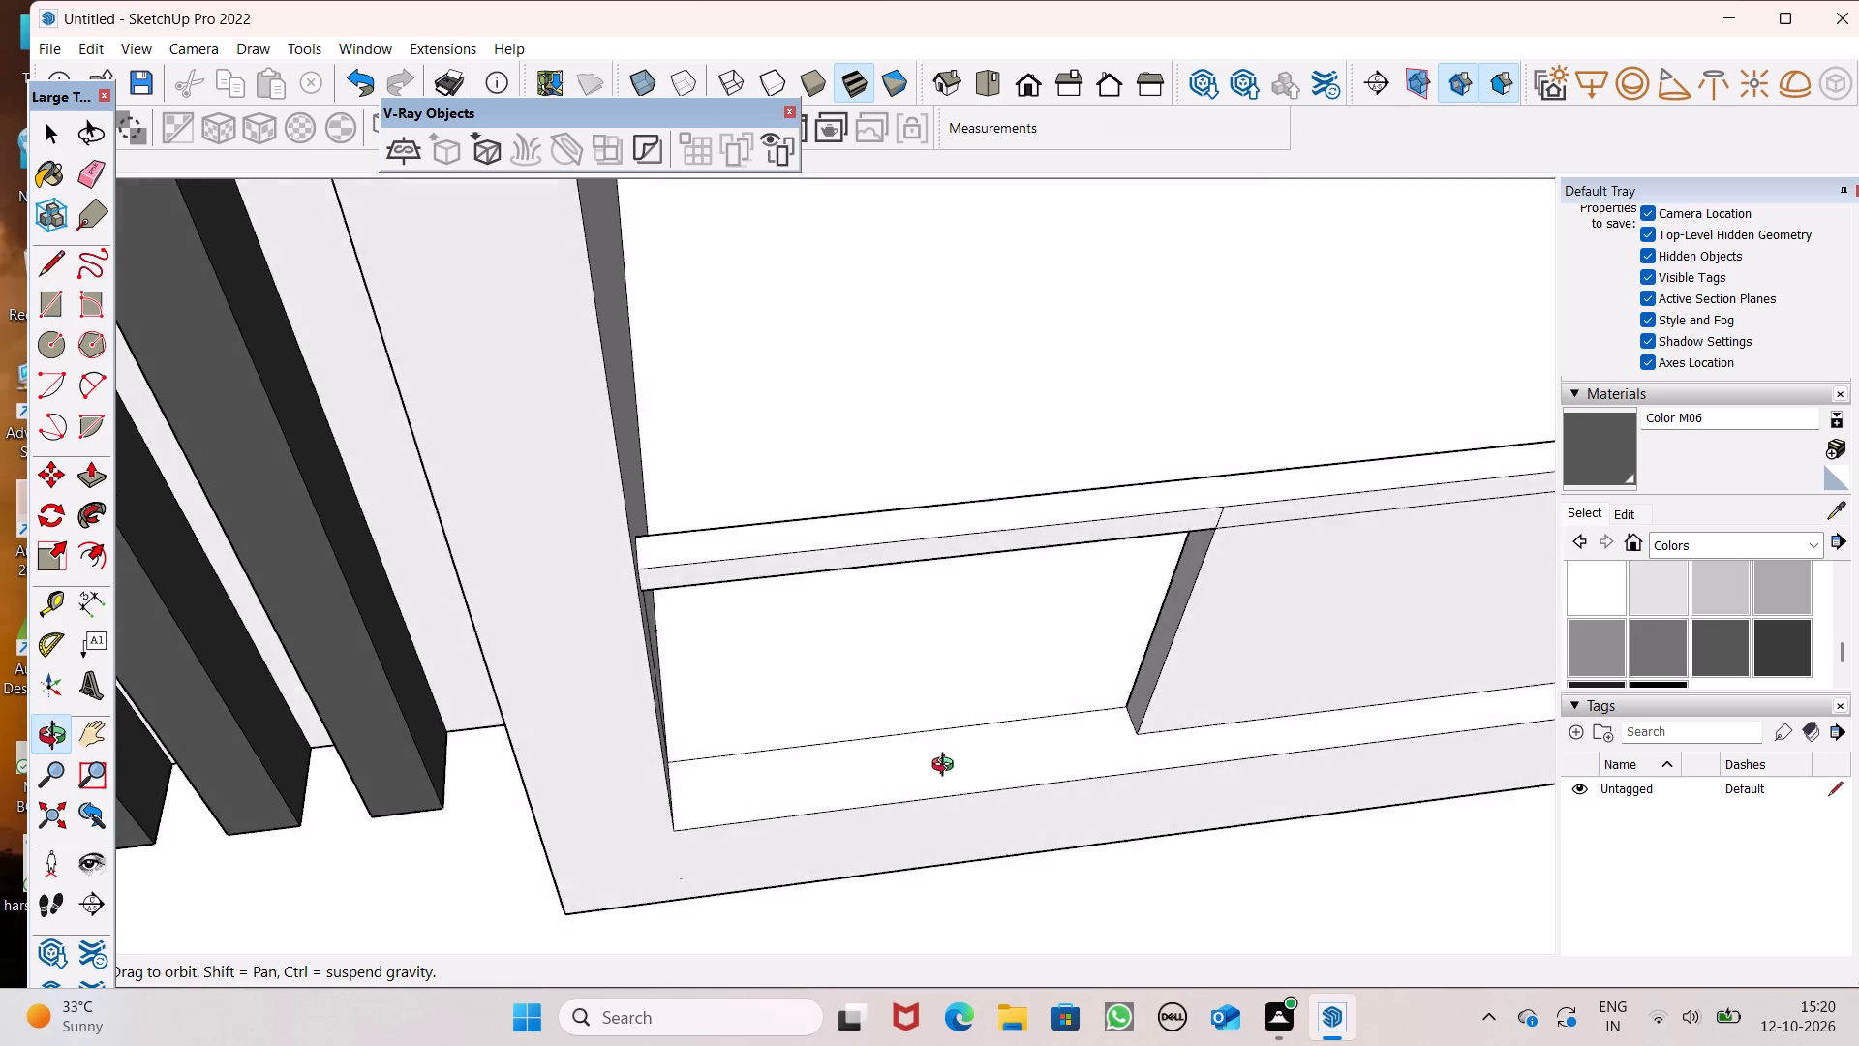
middle_drag(947, 767, 918, 811)
scroll(1050, 730, up, 4)
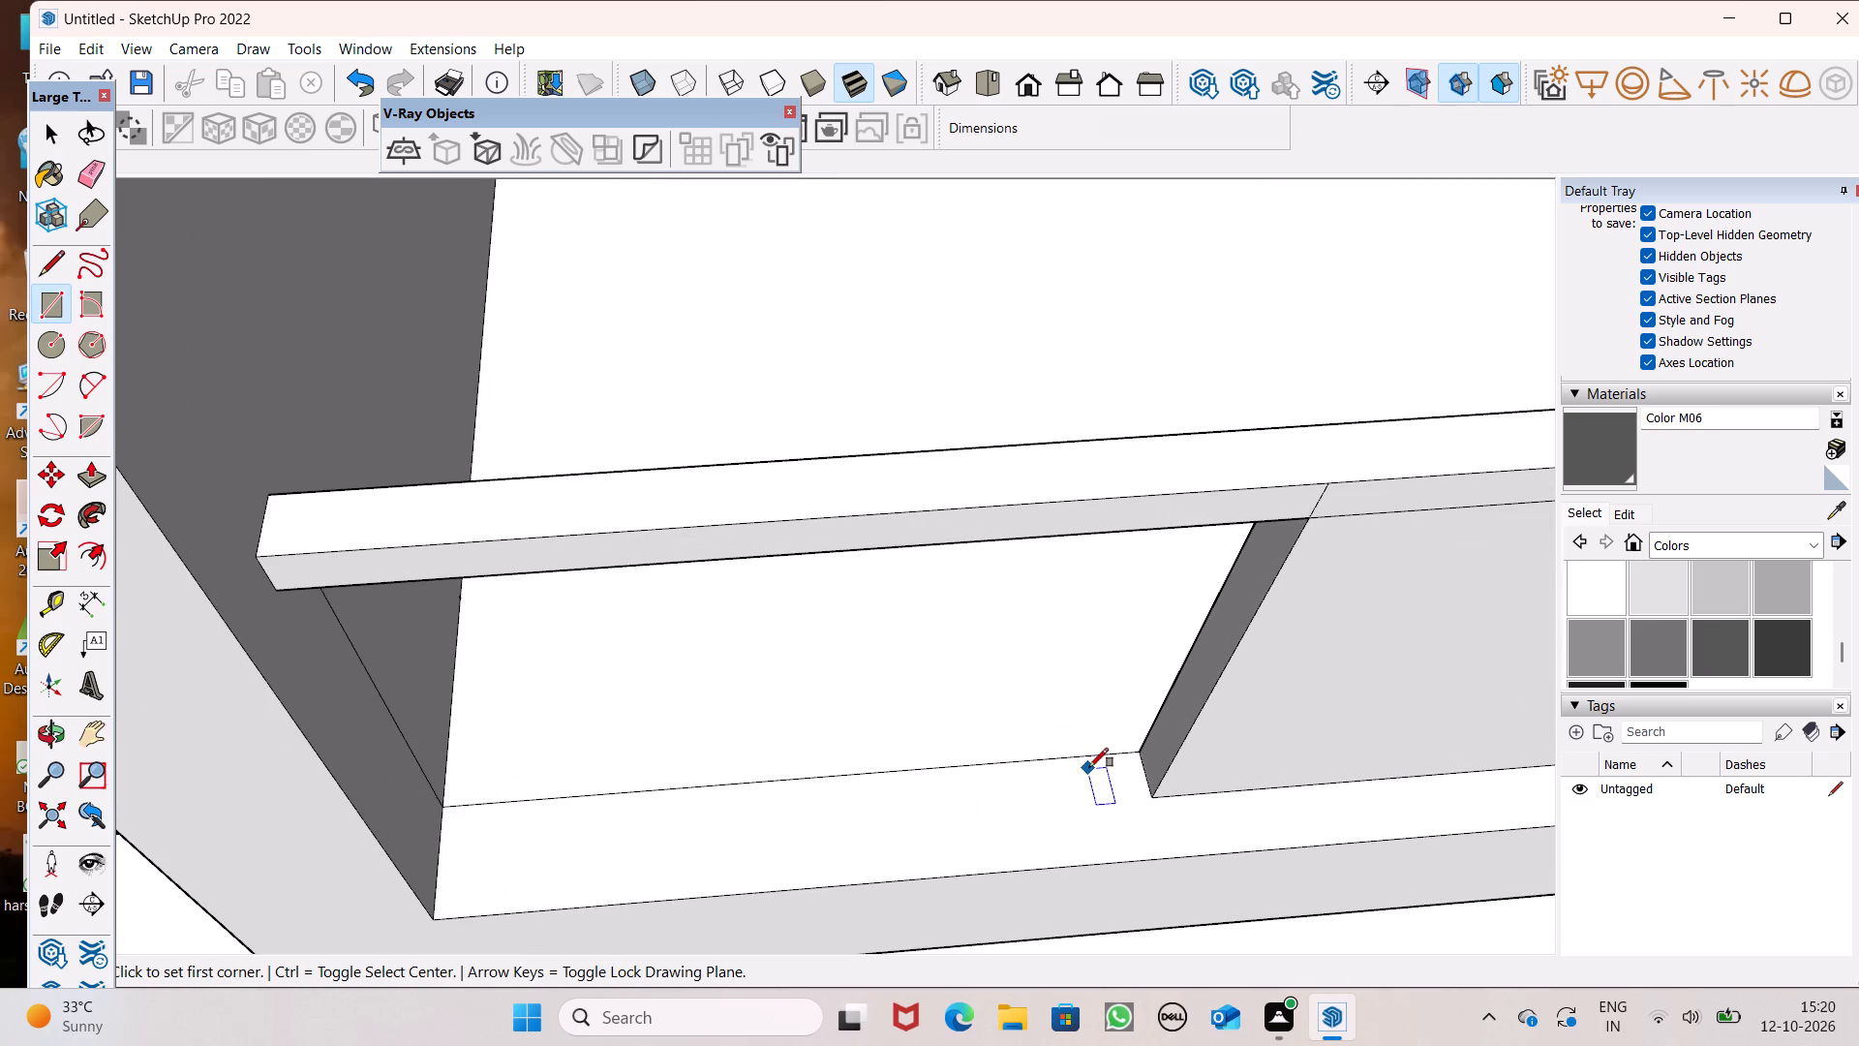
scroll(1106, 767, up, 6)
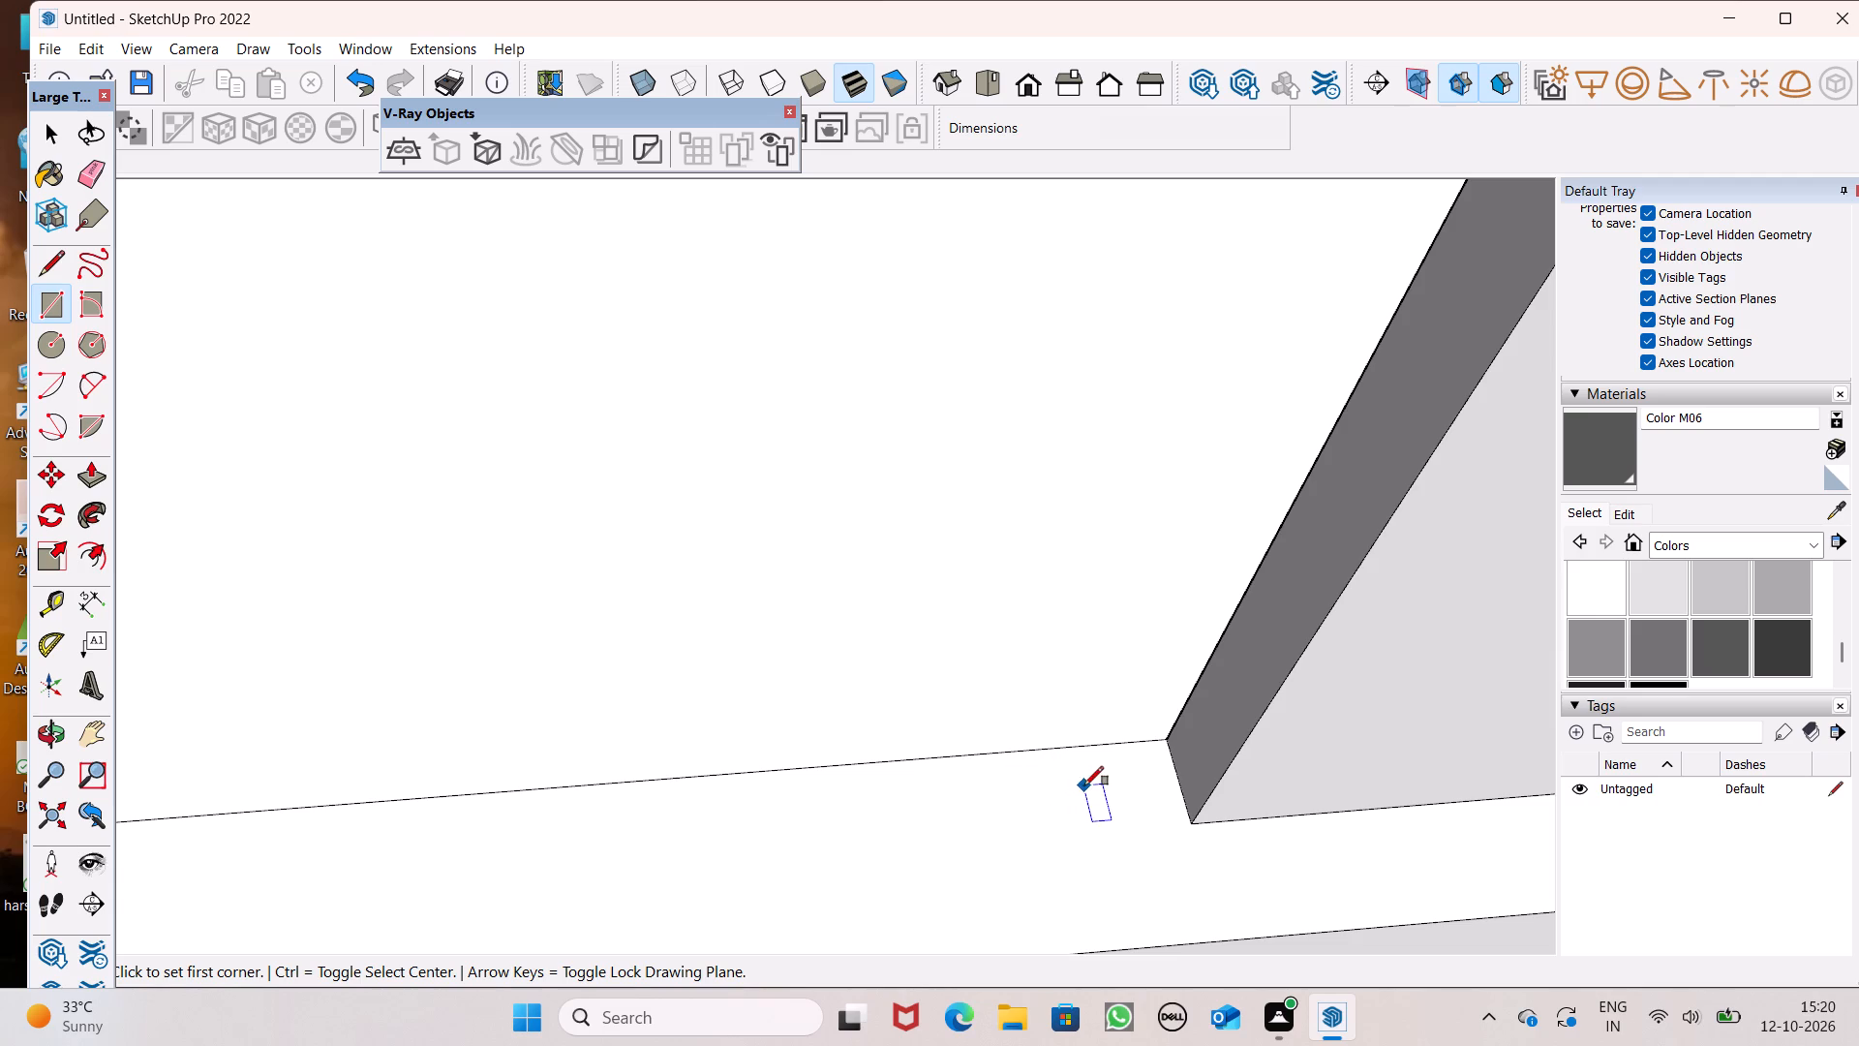
click(1121, 738)
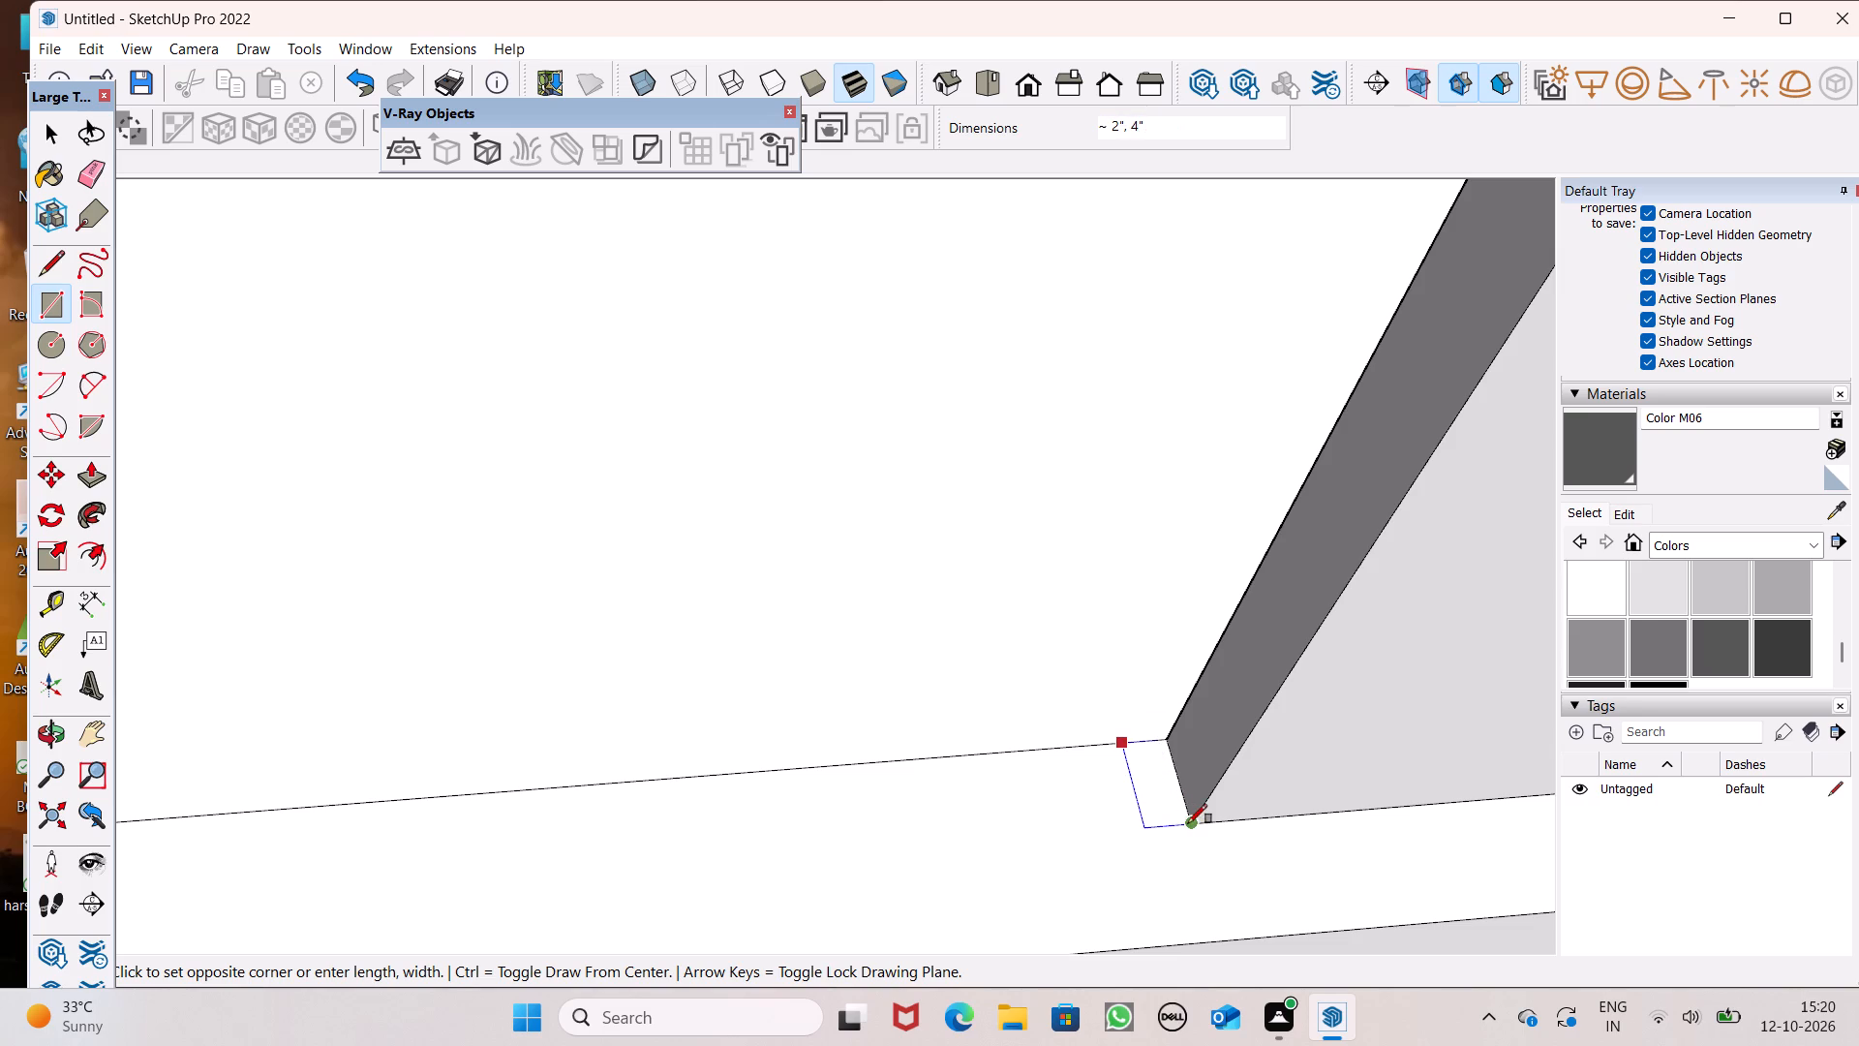
click(1187, 816)
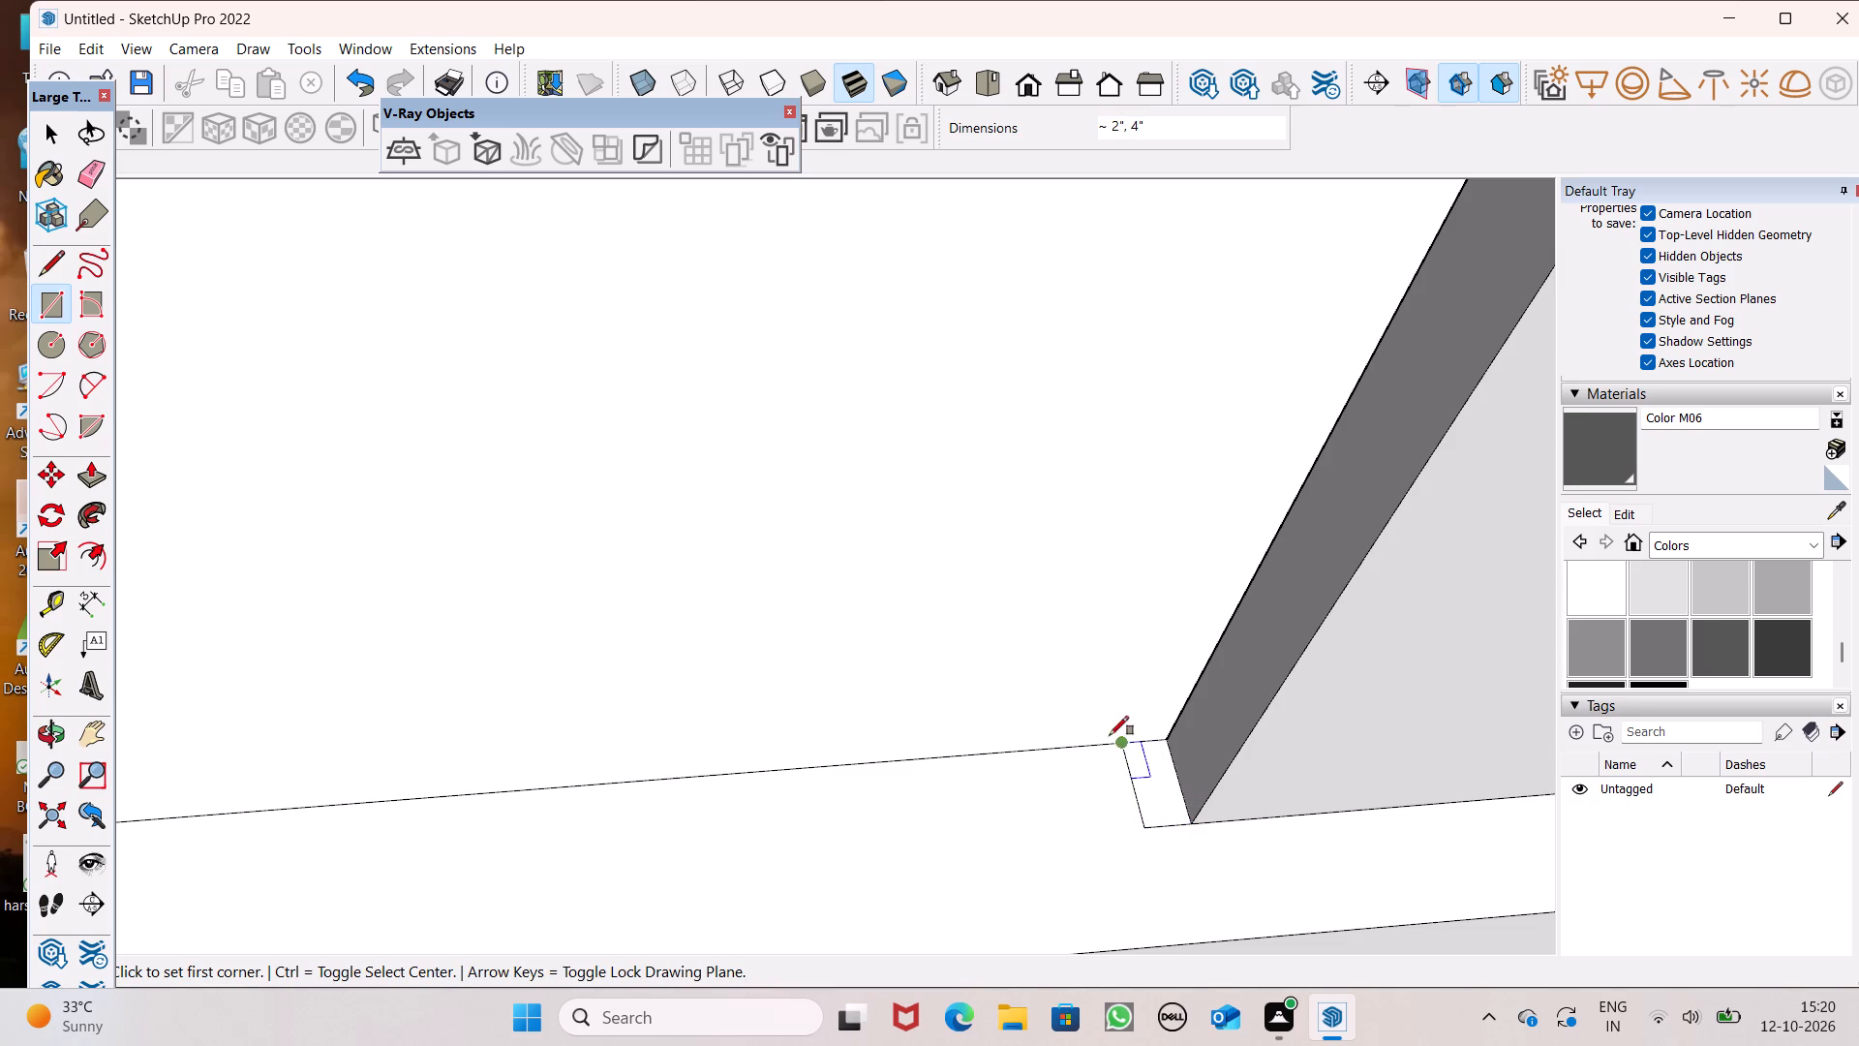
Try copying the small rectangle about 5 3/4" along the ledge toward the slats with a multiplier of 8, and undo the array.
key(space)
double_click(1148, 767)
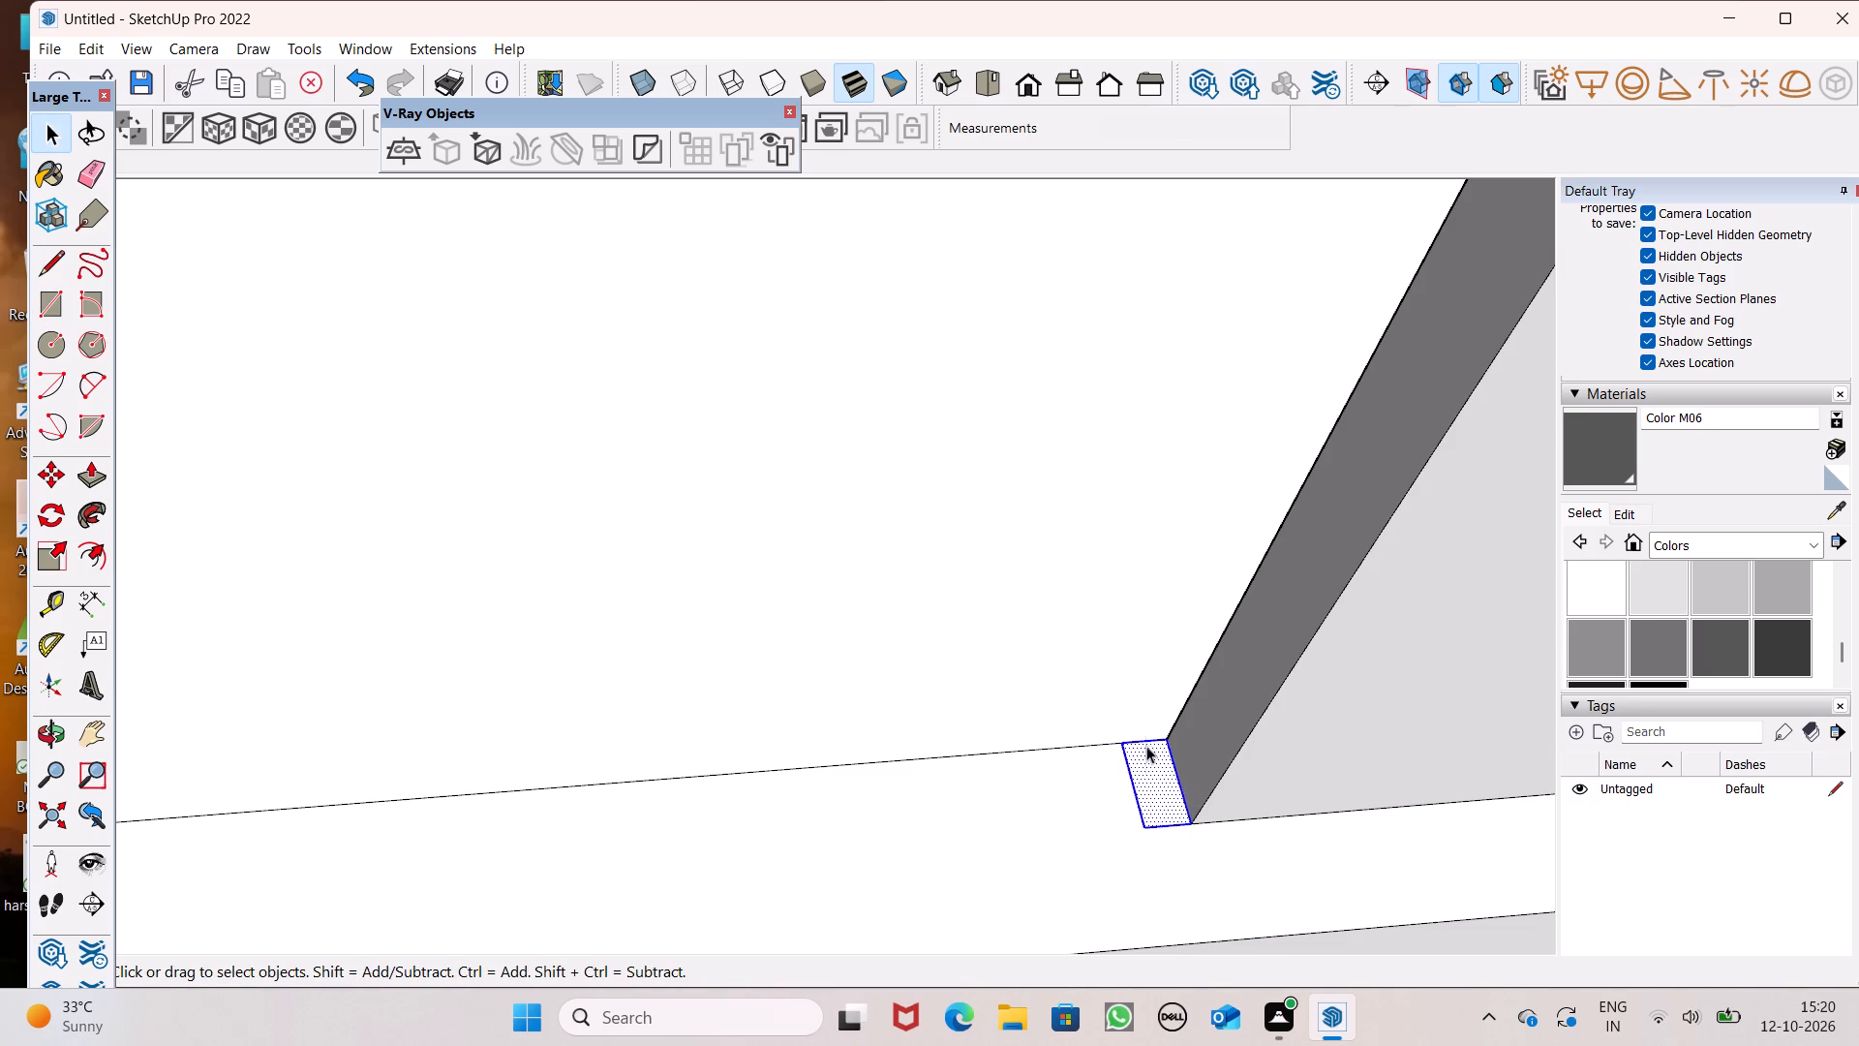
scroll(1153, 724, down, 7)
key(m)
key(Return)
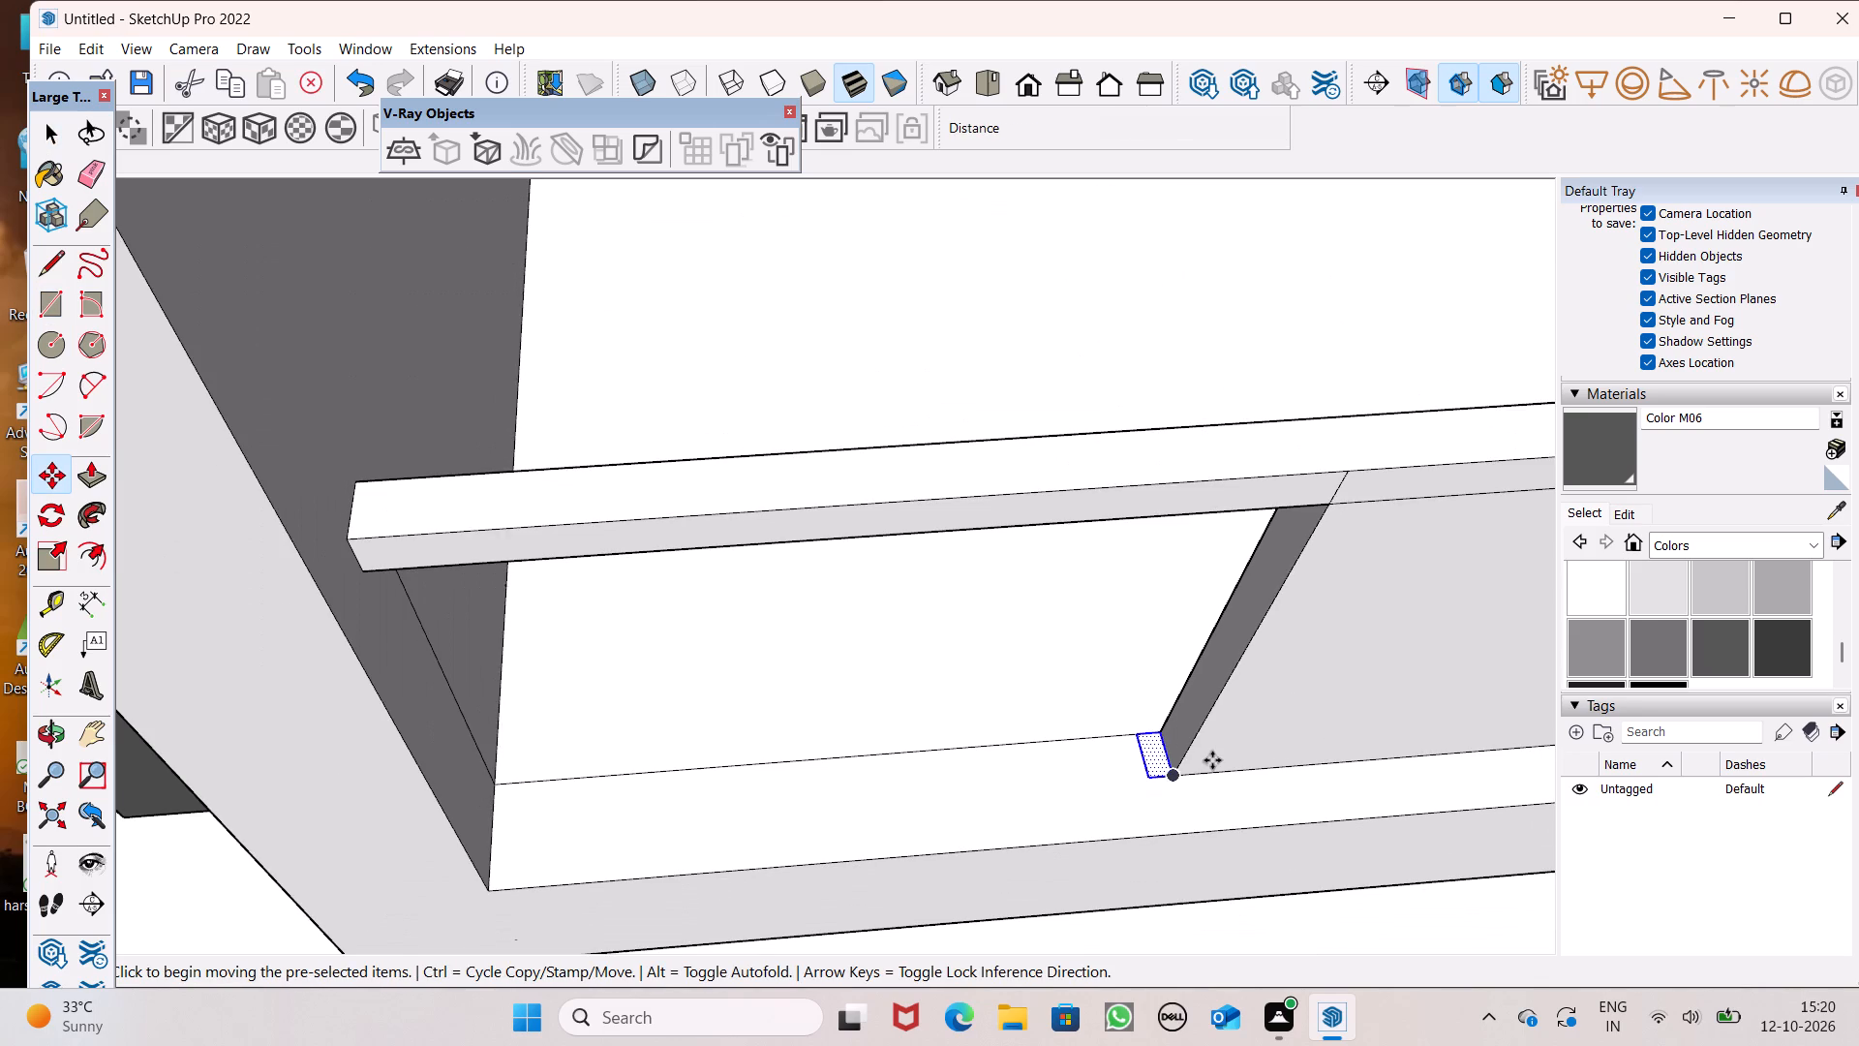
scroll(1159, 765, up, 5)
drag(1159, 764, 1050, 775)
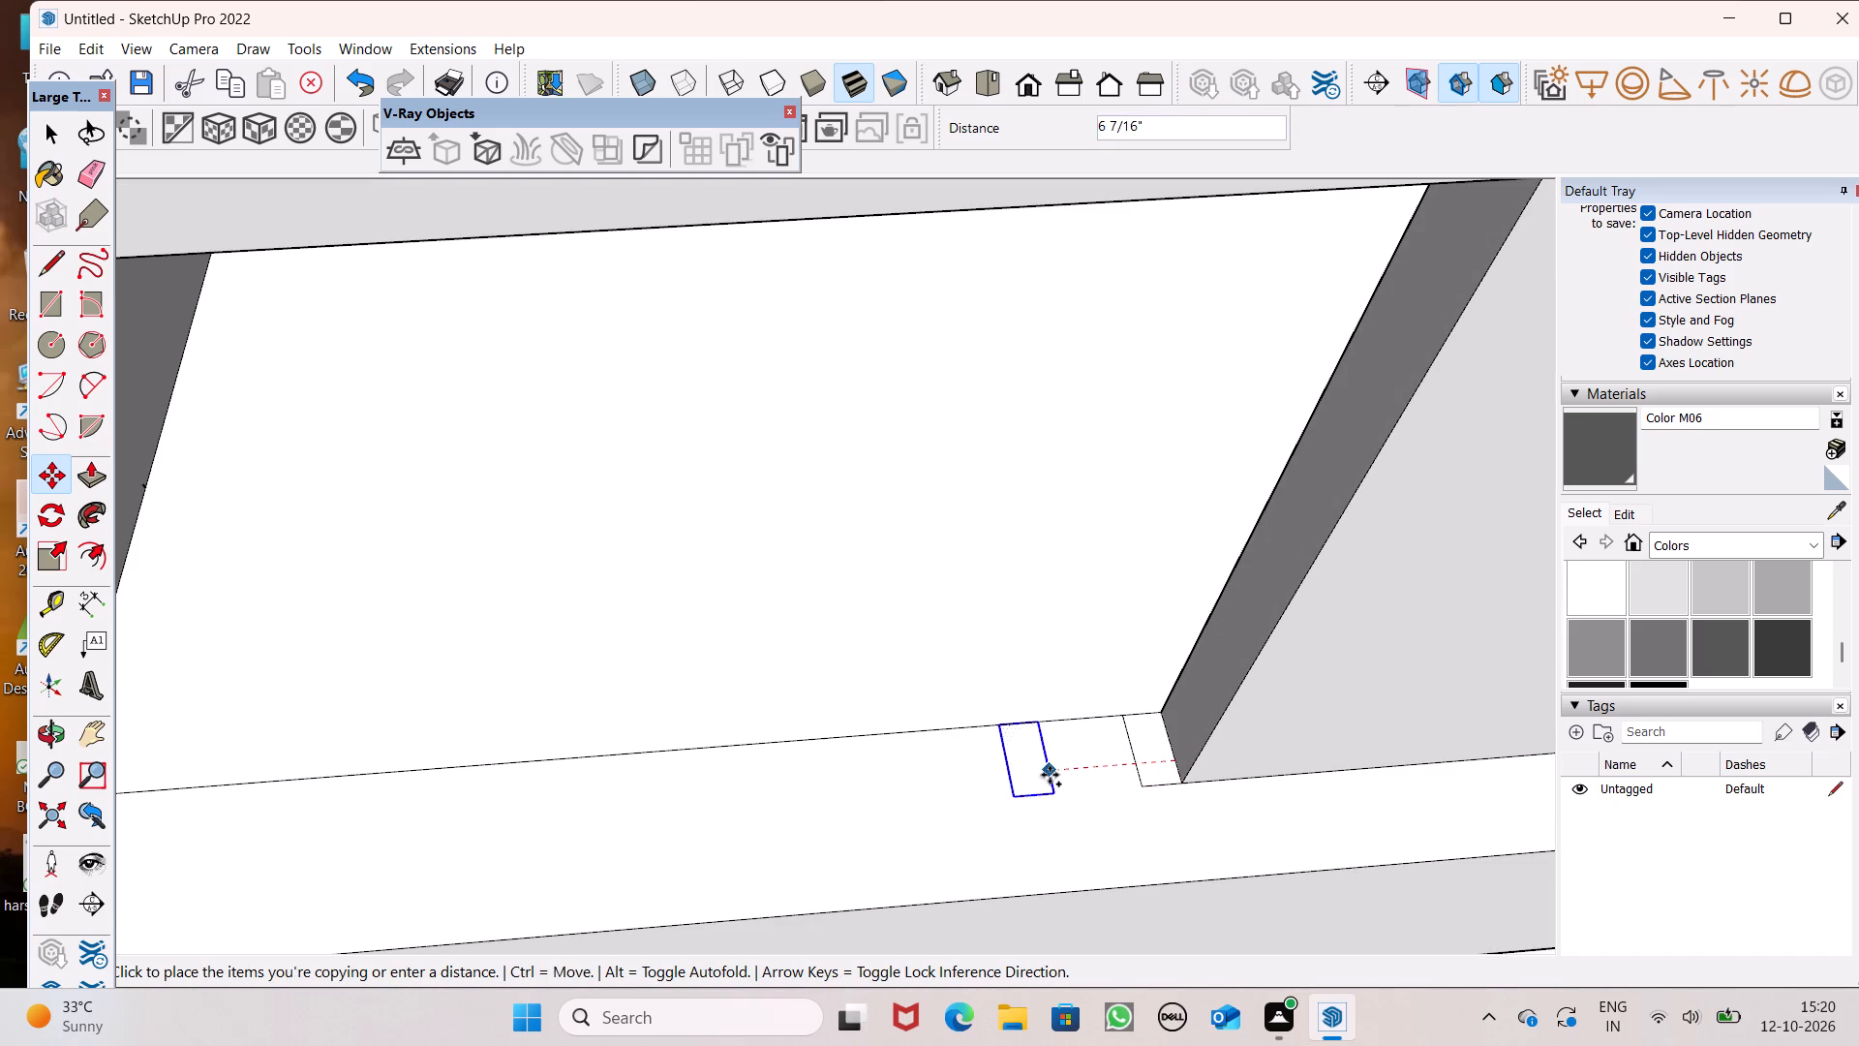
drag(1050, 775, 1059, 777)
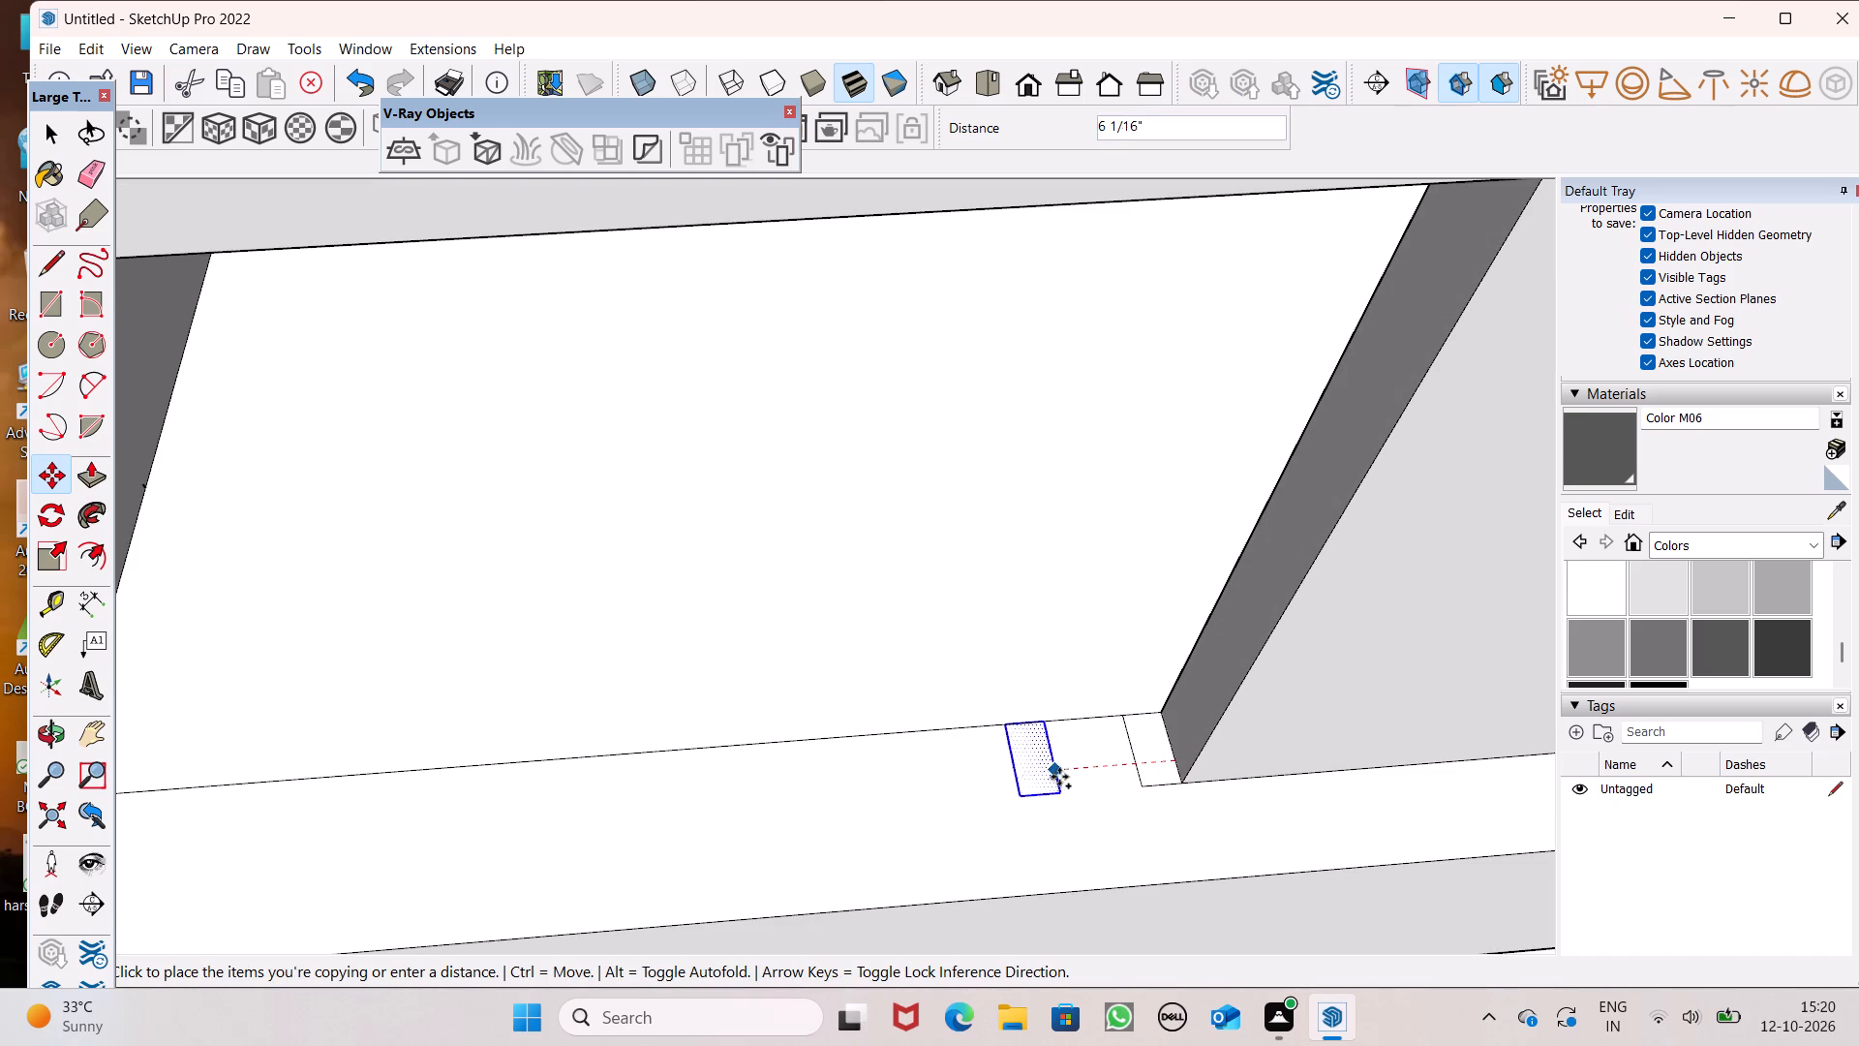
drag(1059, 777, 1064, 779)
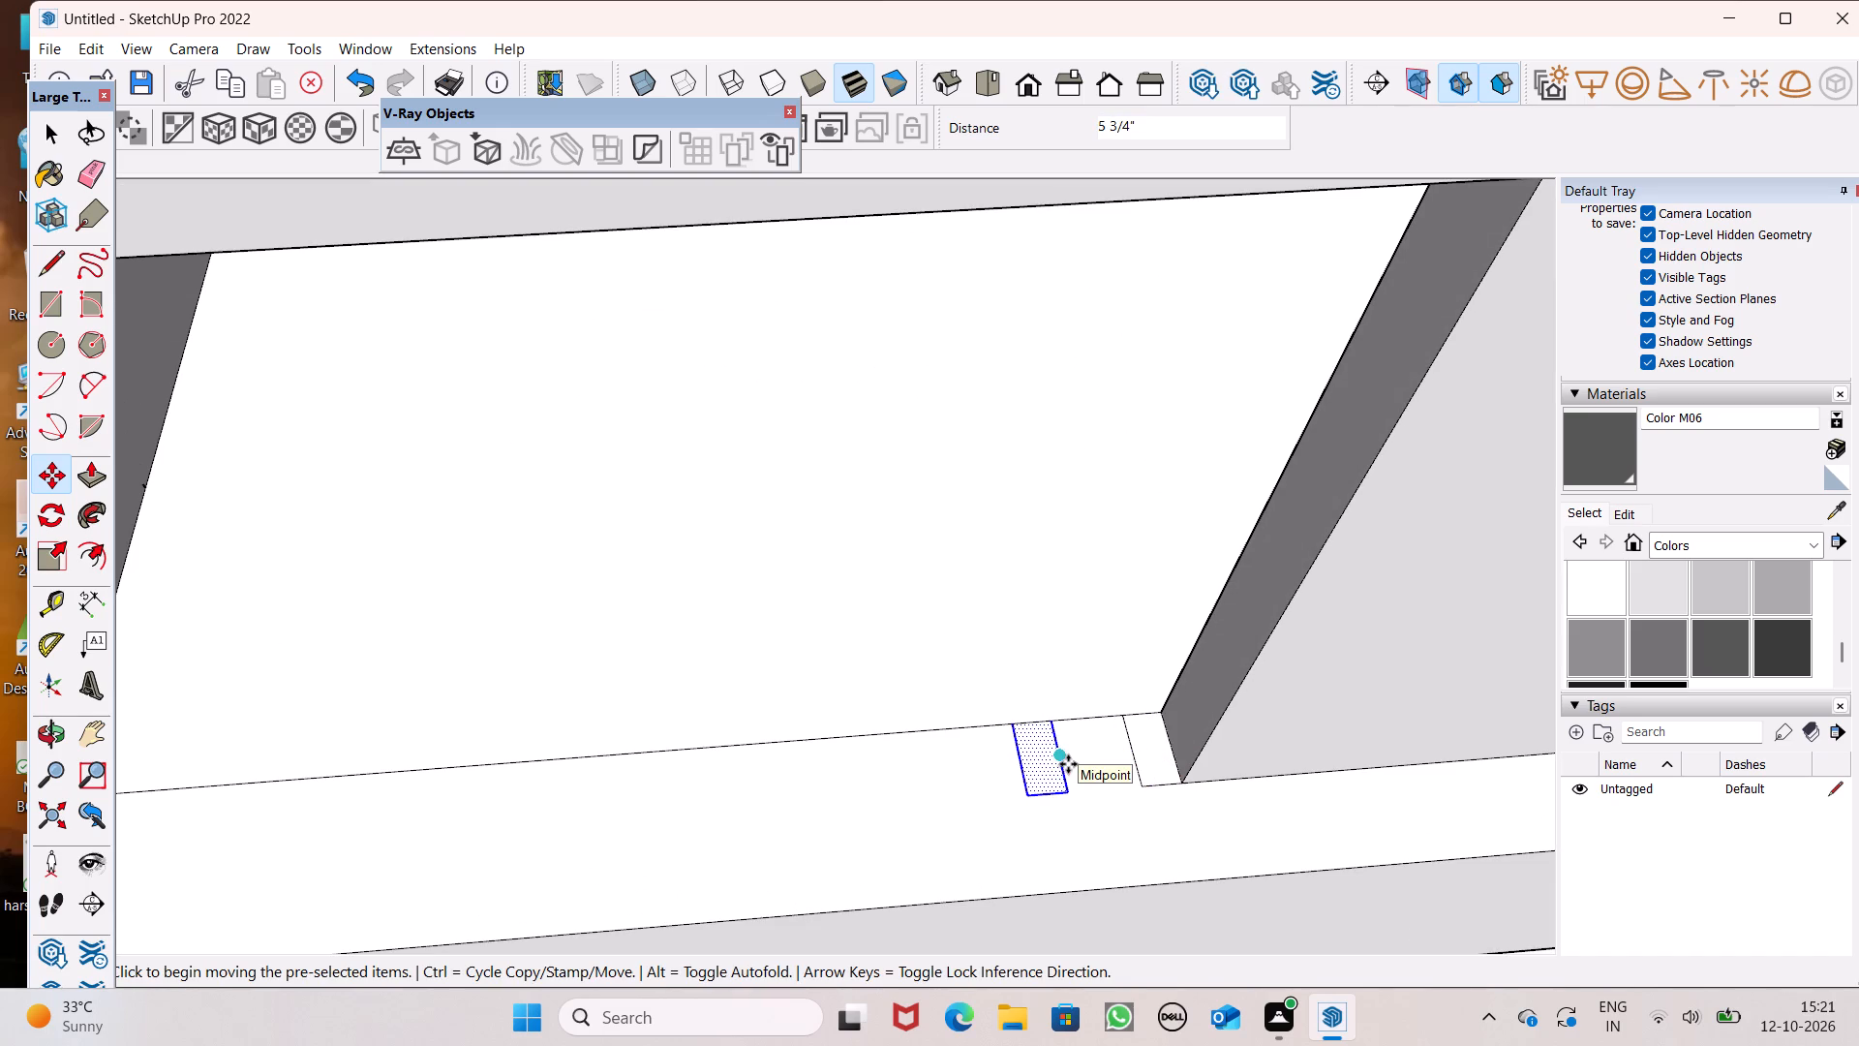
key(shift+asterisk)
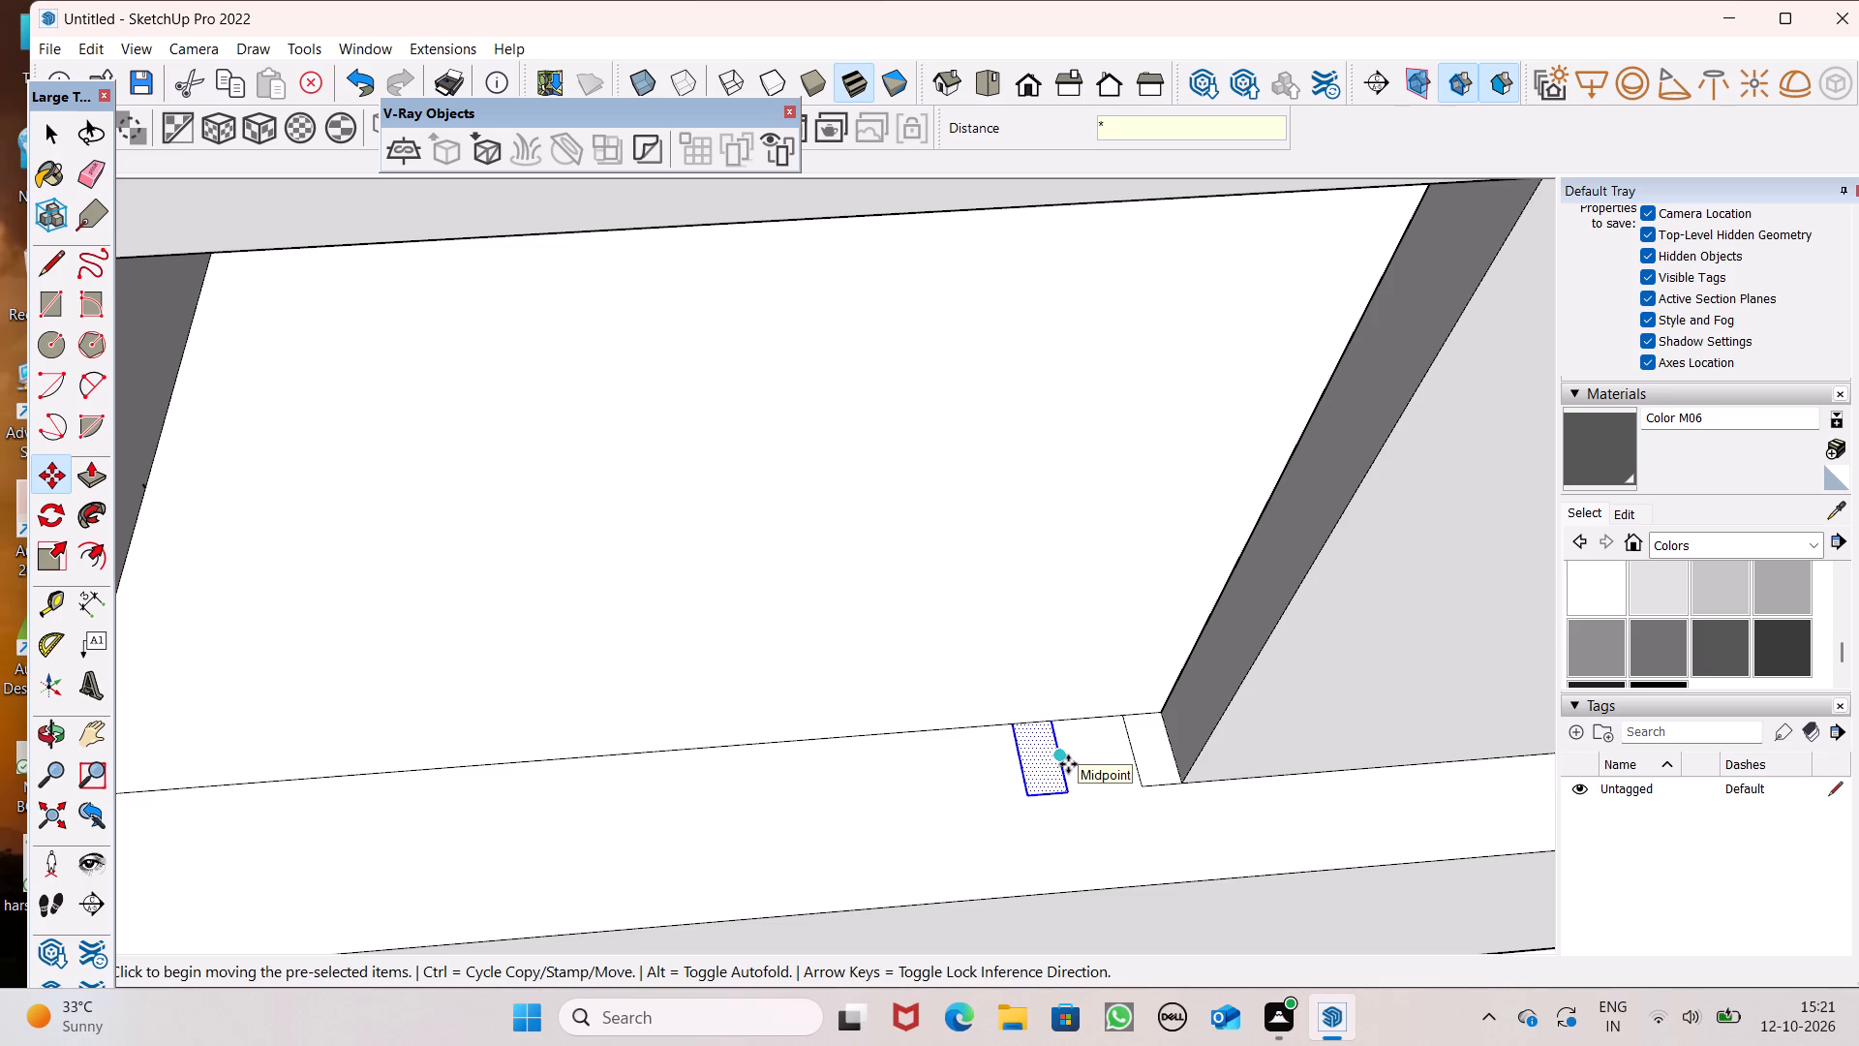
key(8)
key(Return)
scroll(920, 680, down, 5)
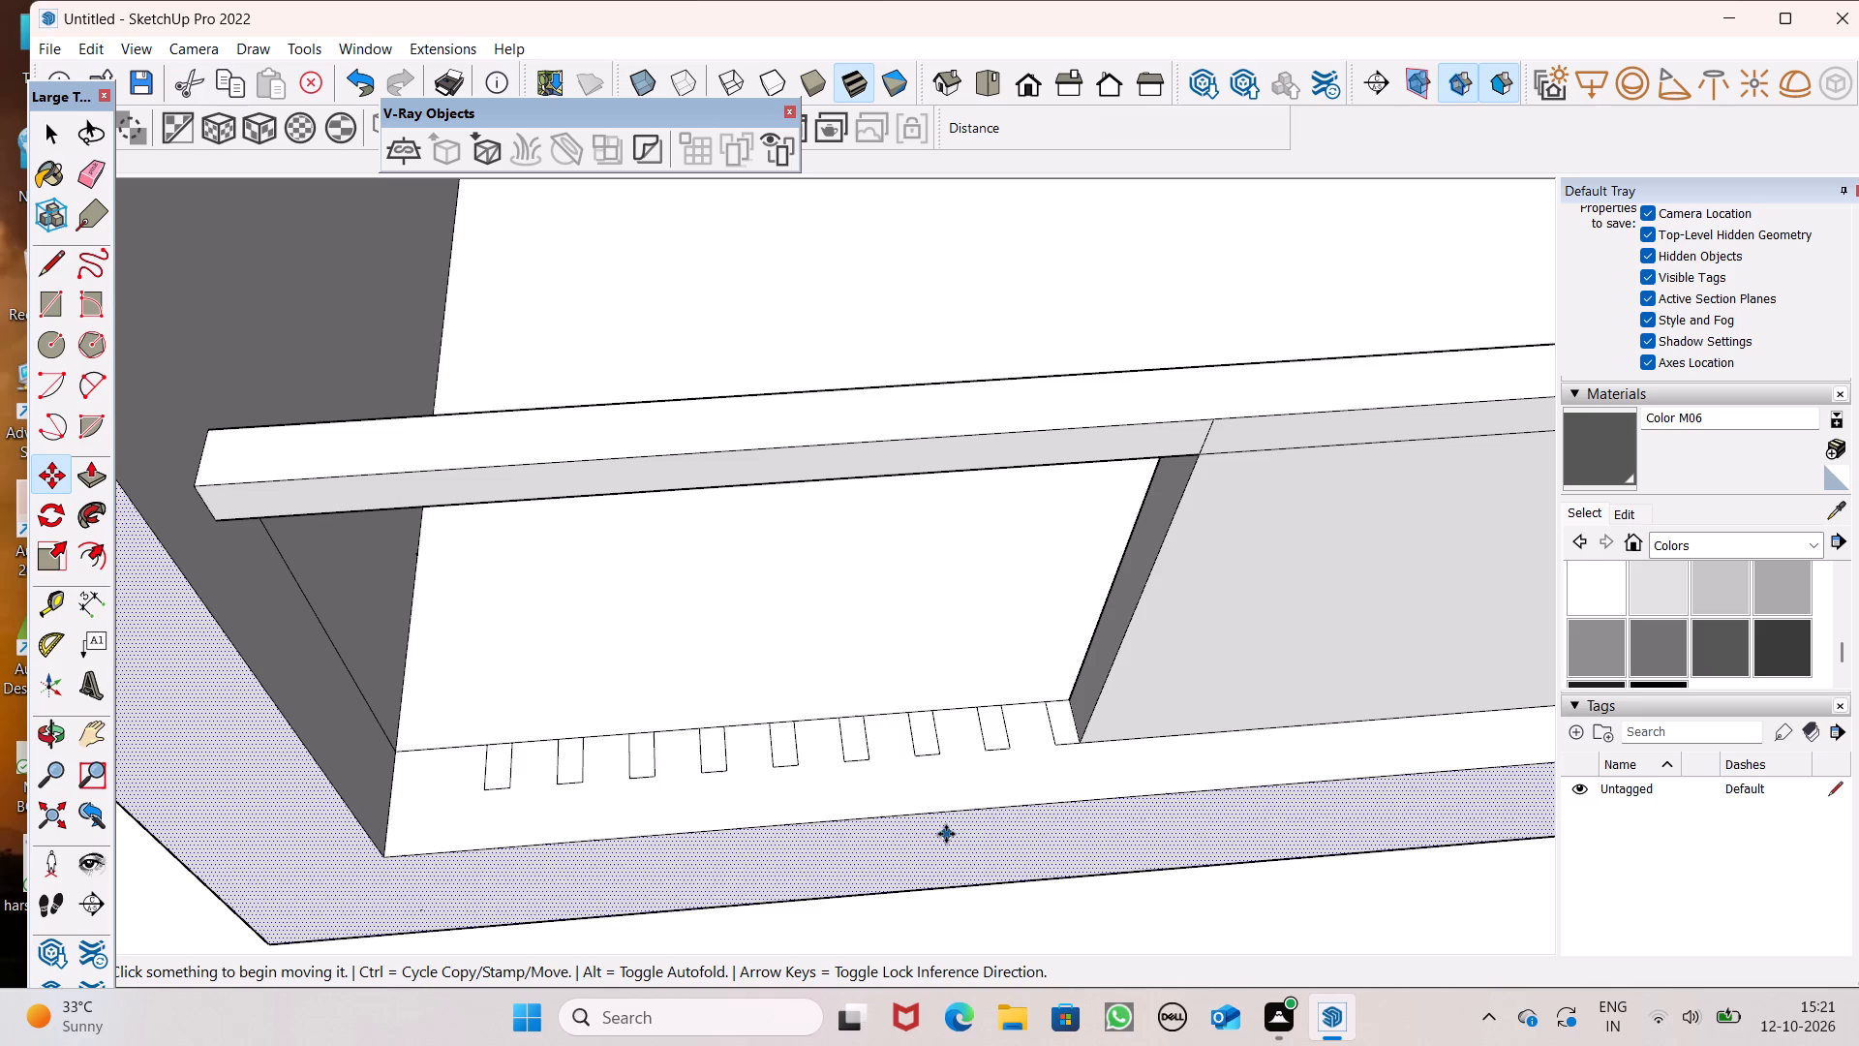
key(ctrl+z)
Copy the small ledge rectangle in the lowest balcony opening about 3 3/8" toward the slats, with a multiplier of 12.
scroll(1059, 734, up, 6)
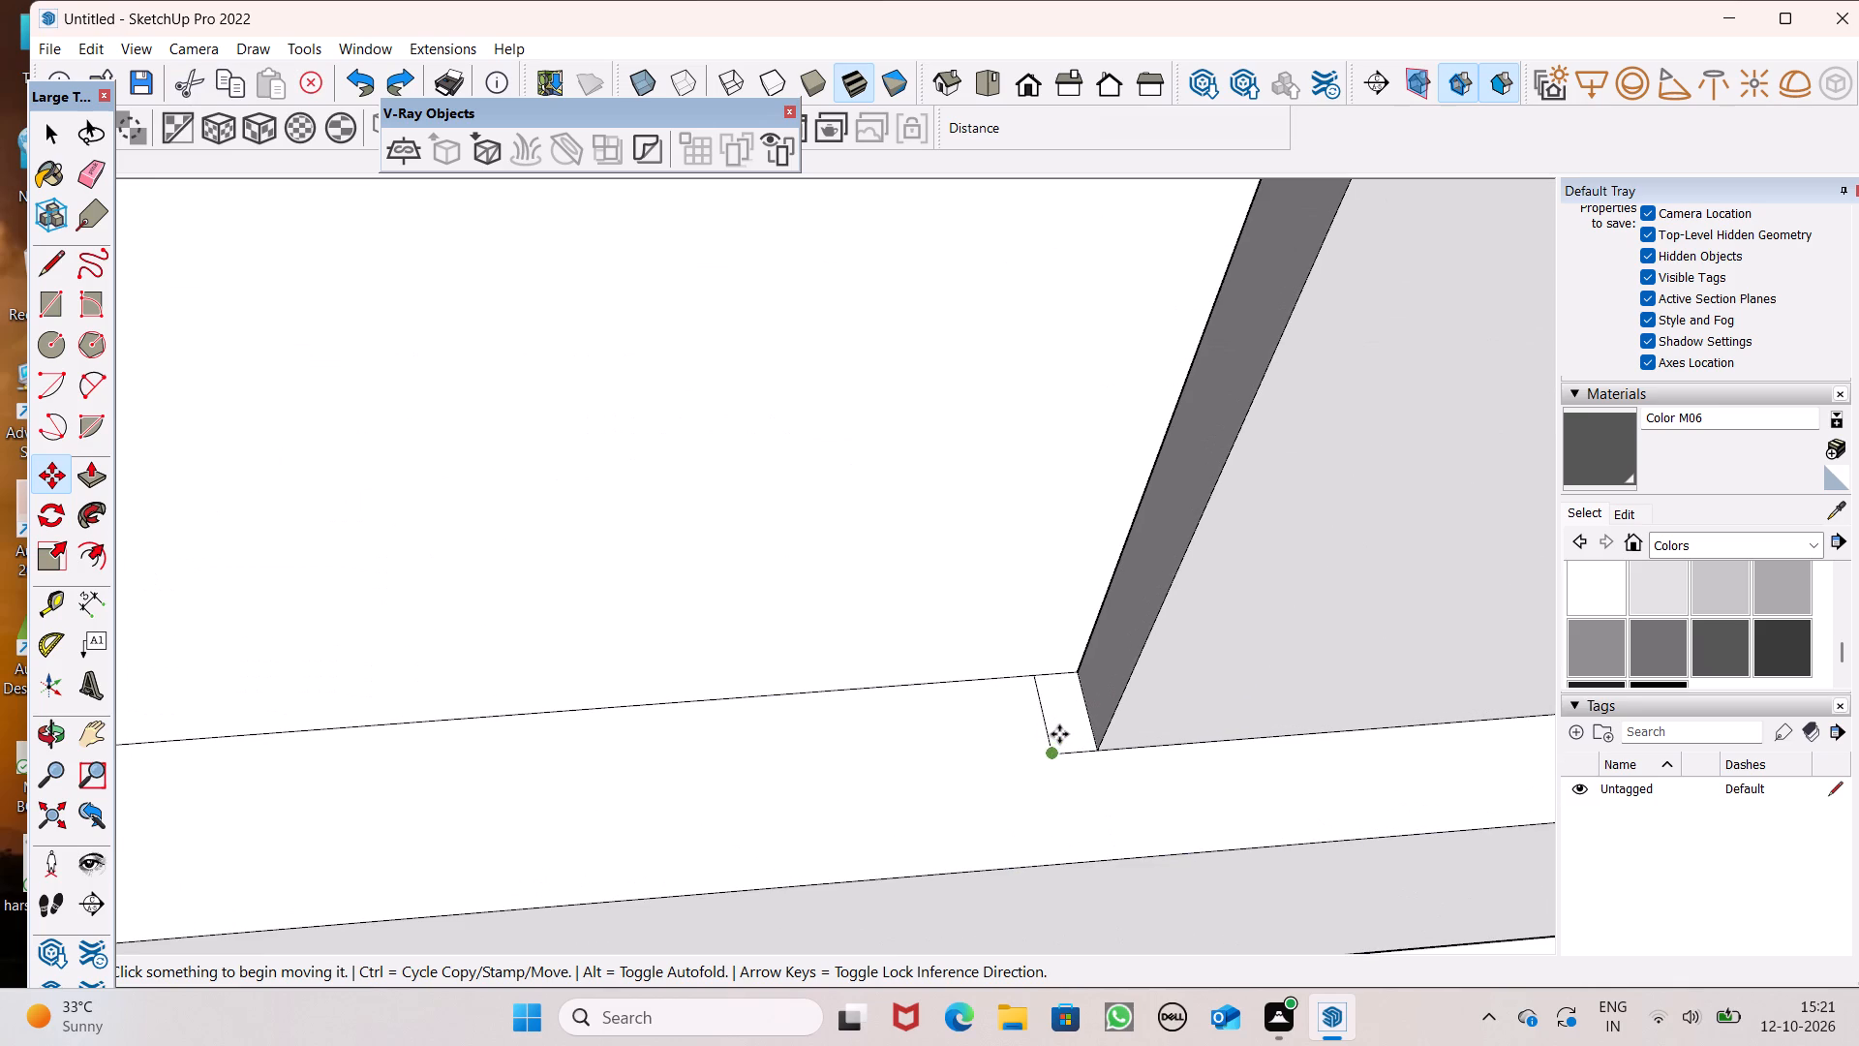
key(space)
double_click(1073, 712)
key(m)
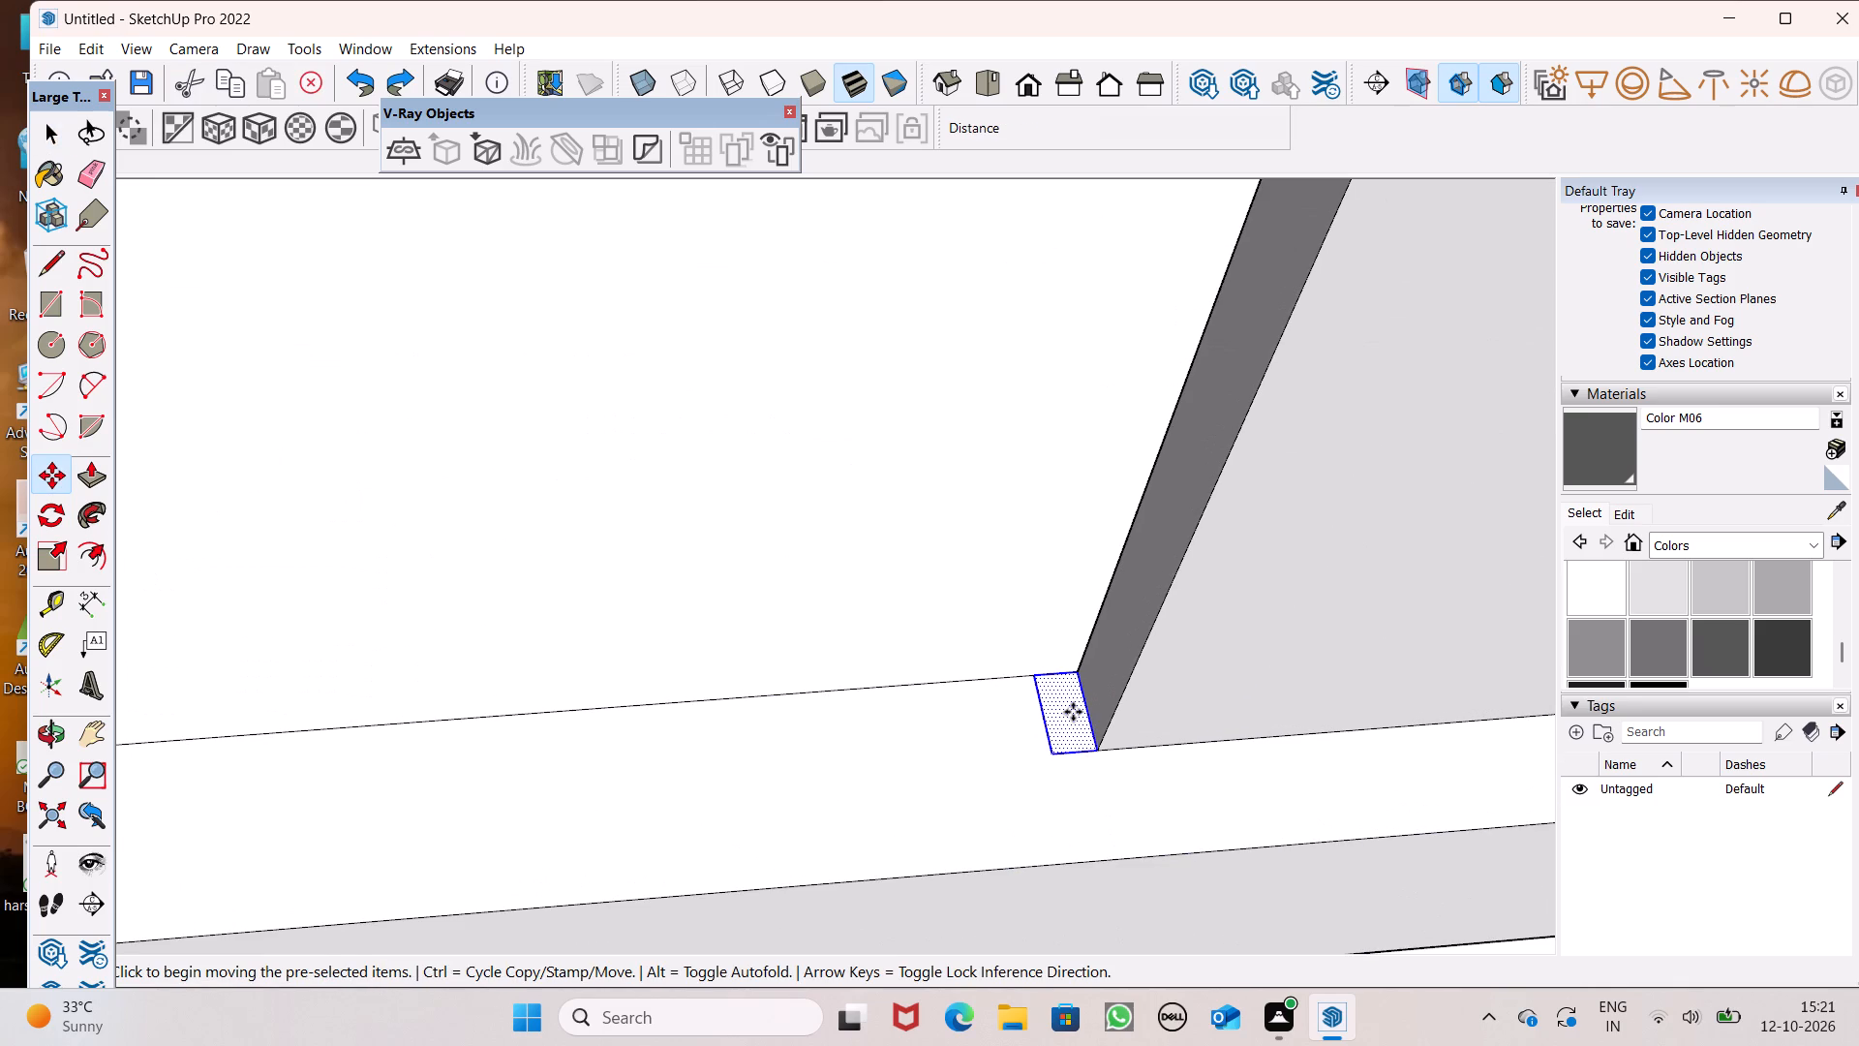
key(Return)
drag(1051, 753, 1048, 754)
drag(1048, 754, 954, 768)
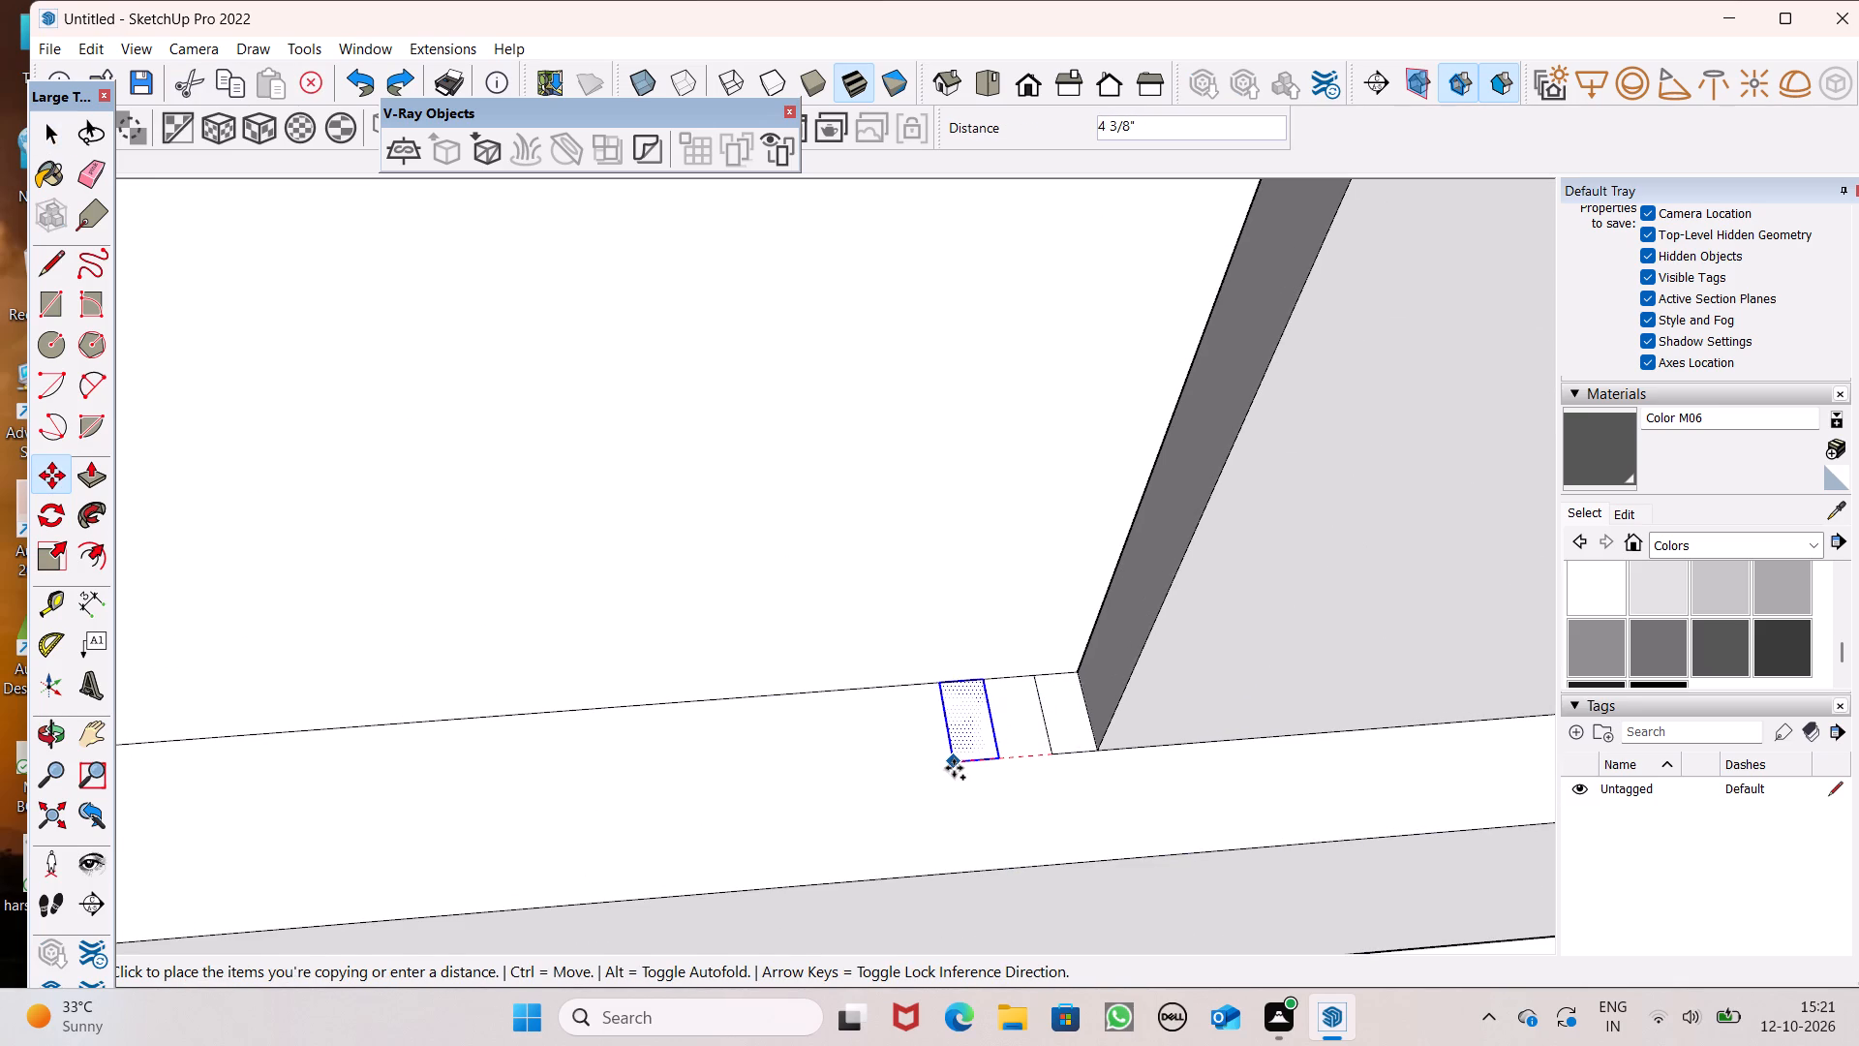
drag(954, 768, 967, 773)
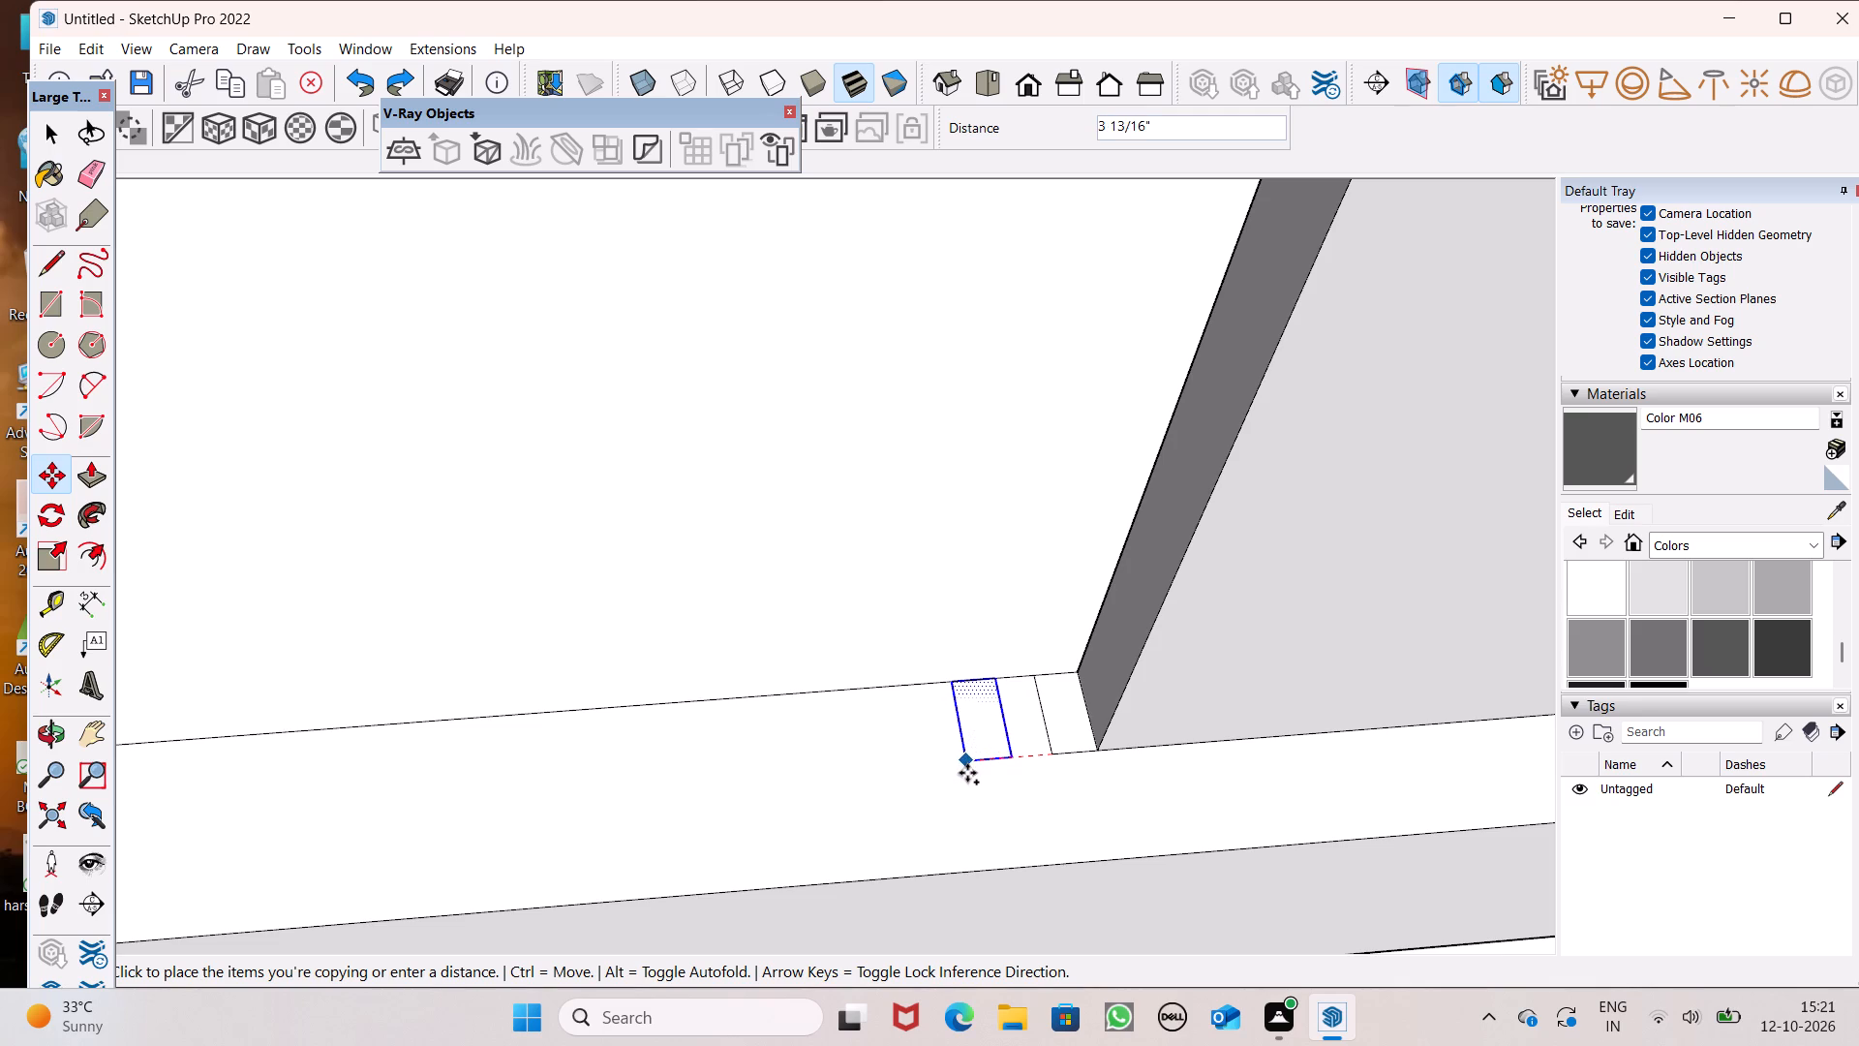
drag(967, 773, 968, 773)
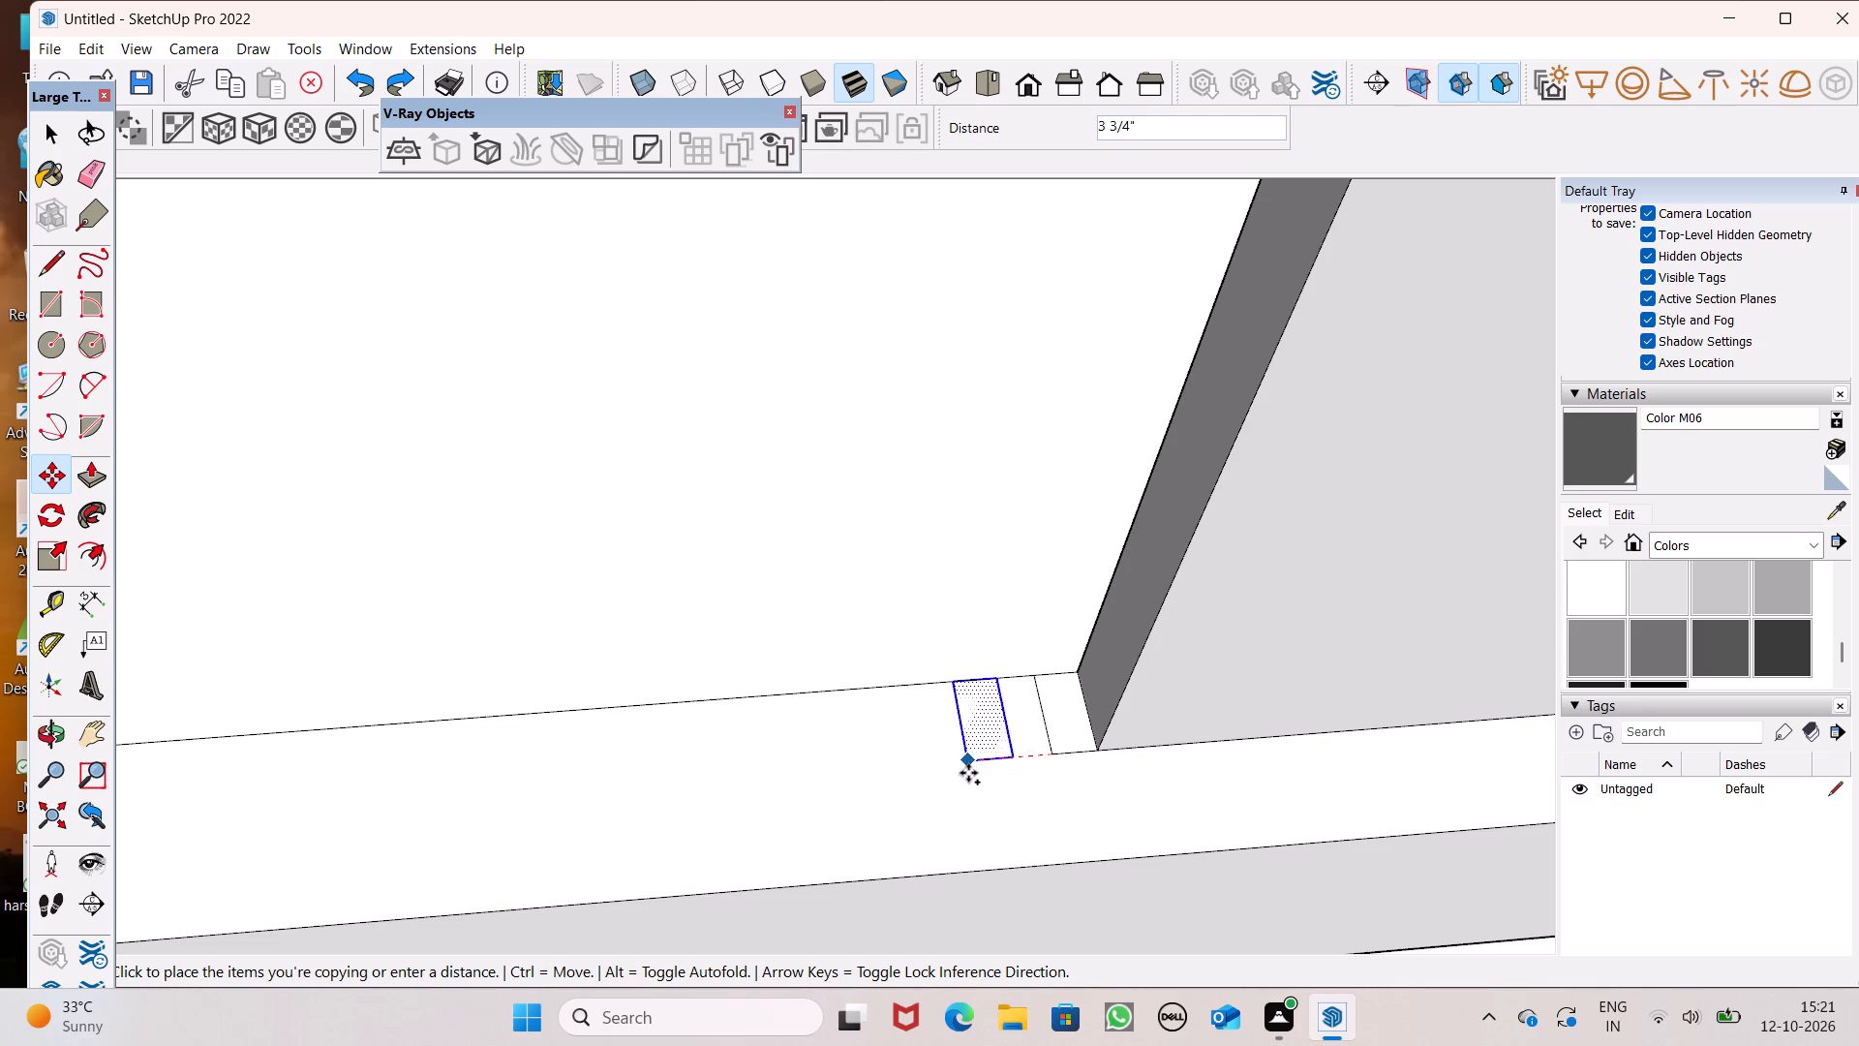
drag(968, 773, 977, 773)
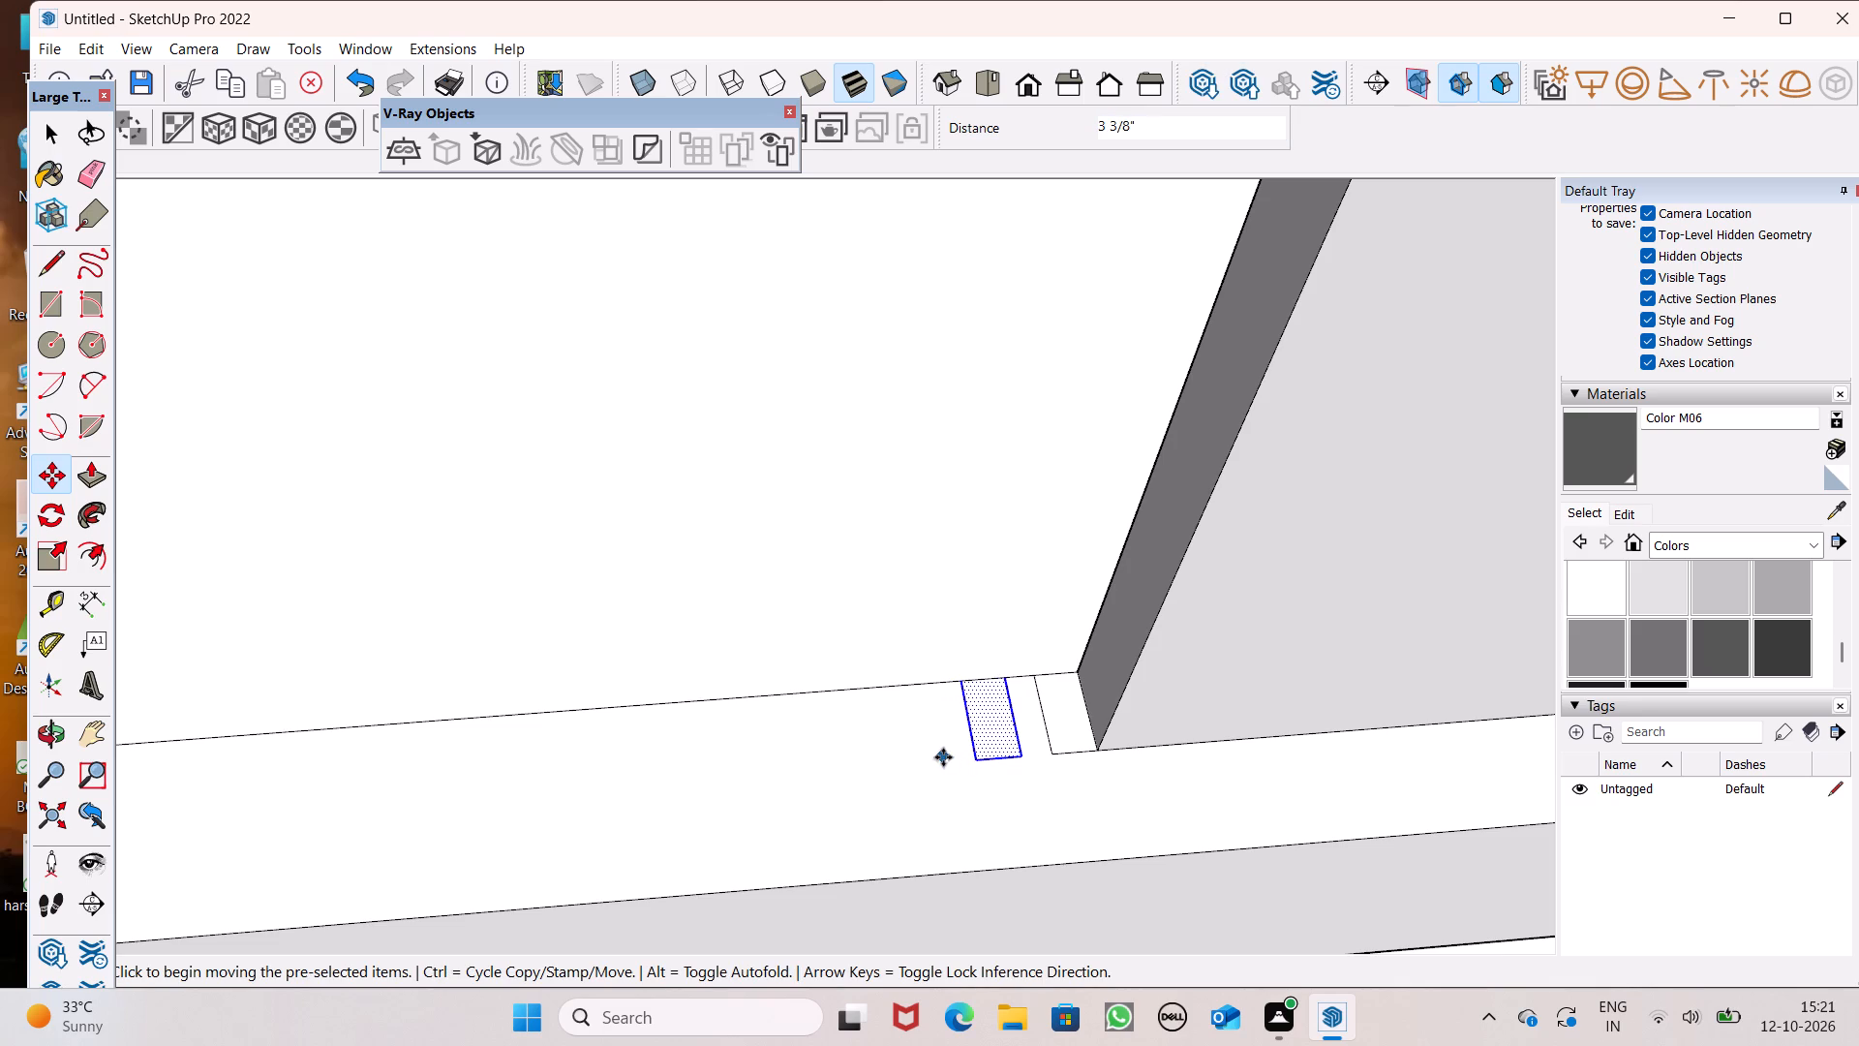
text(*1)
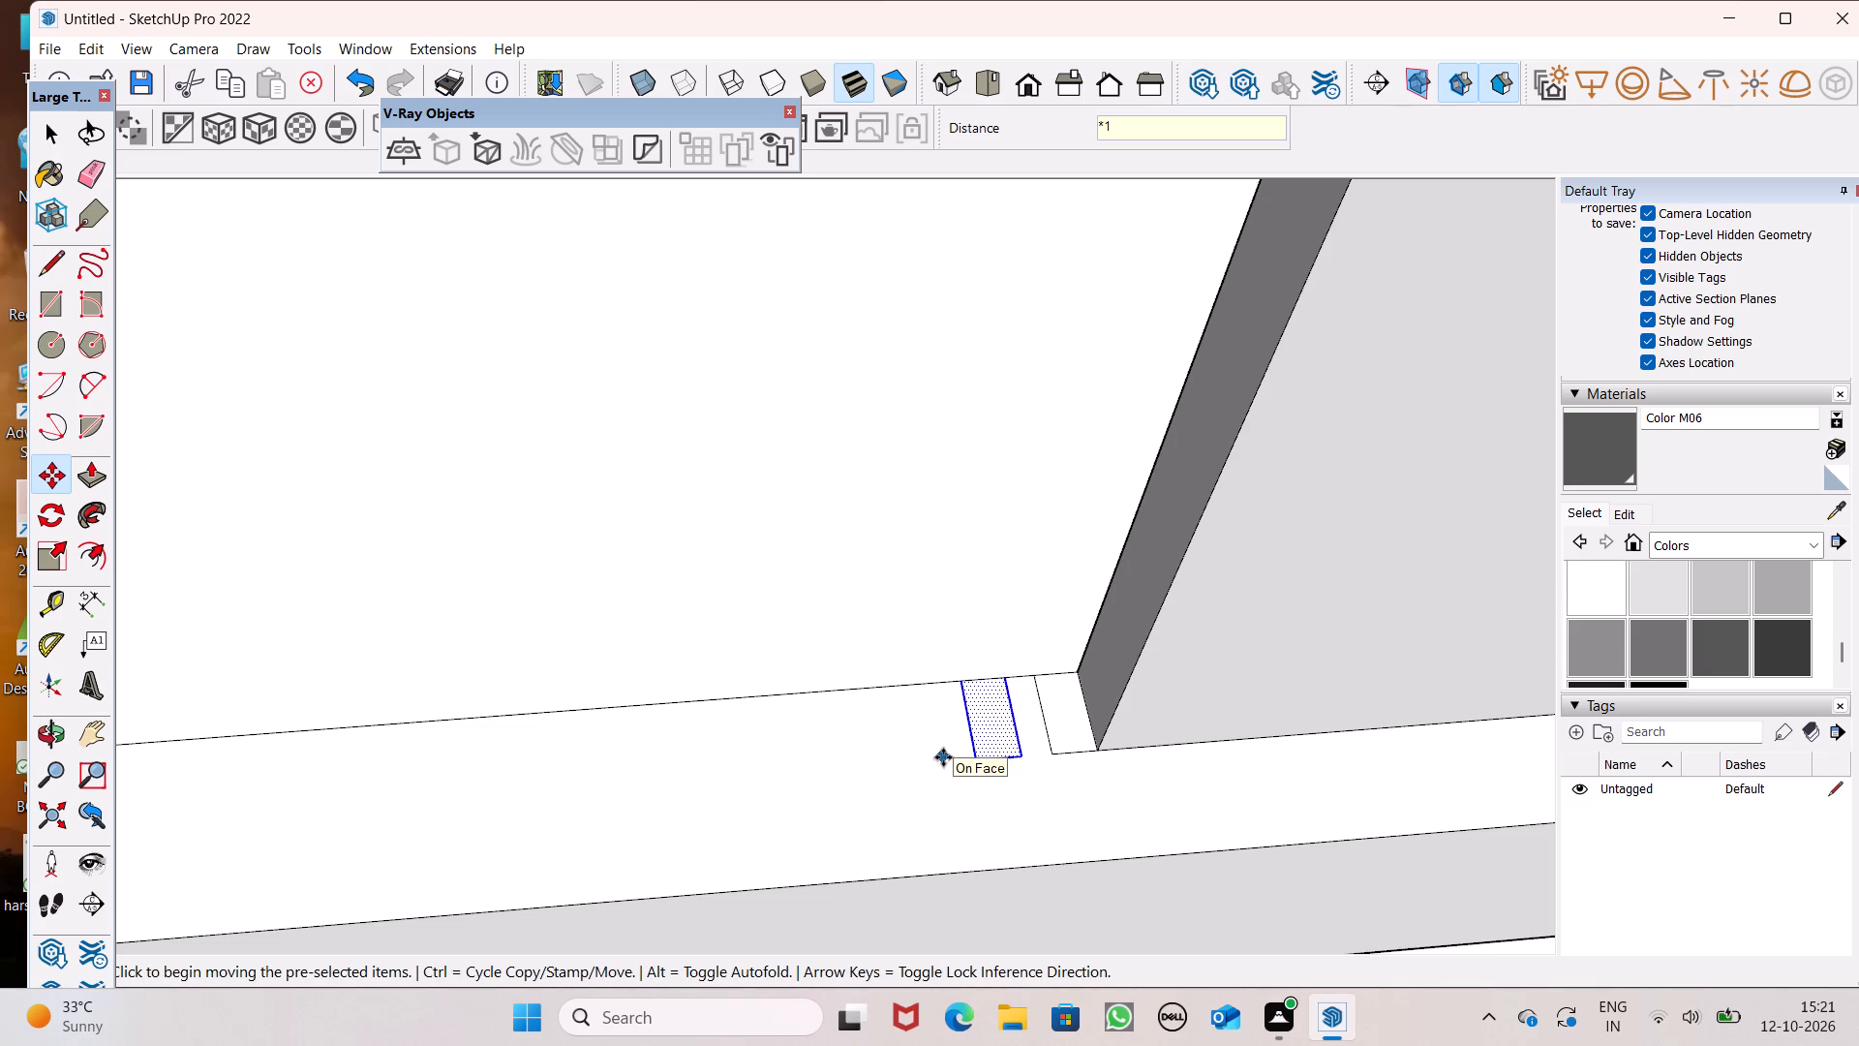
key(2)
key(Return)
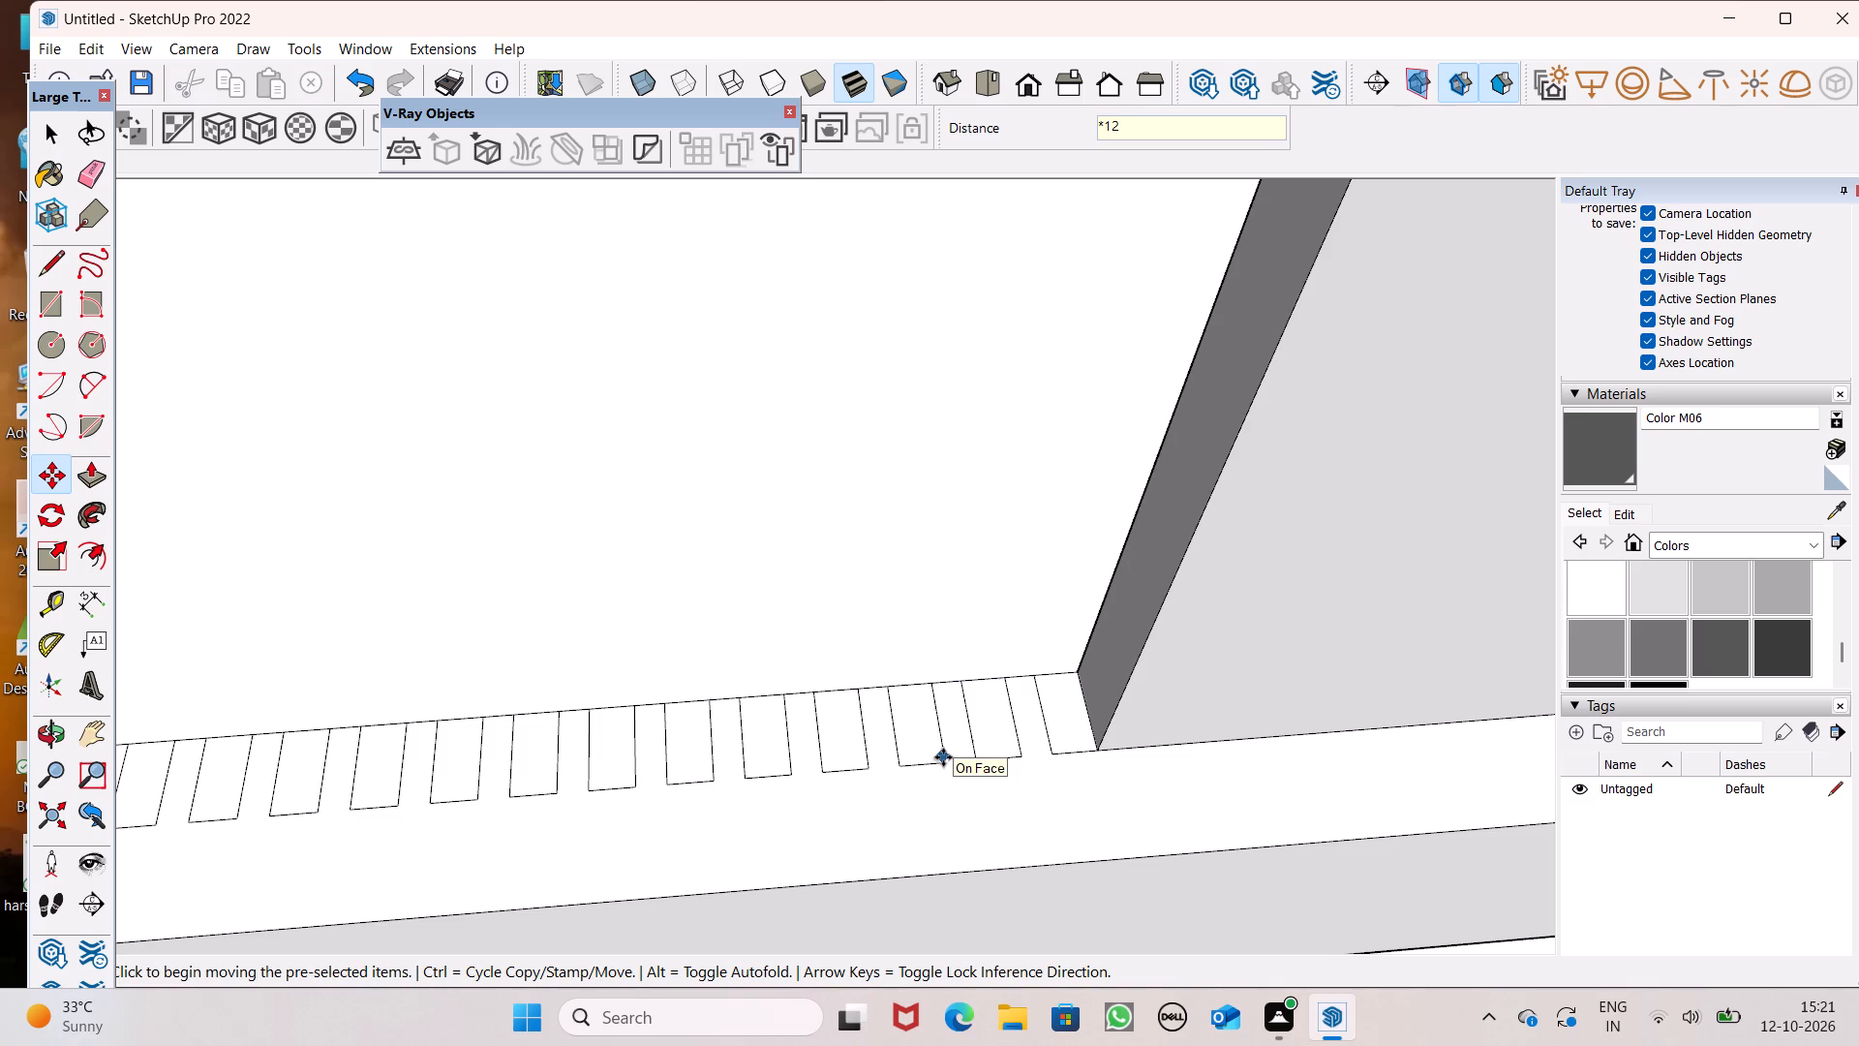
Extend the row by copying its last rectangle about 3 1/16" toward the slatted side, with a multiplier of 4.
scroll(1051, 454, down, 7)
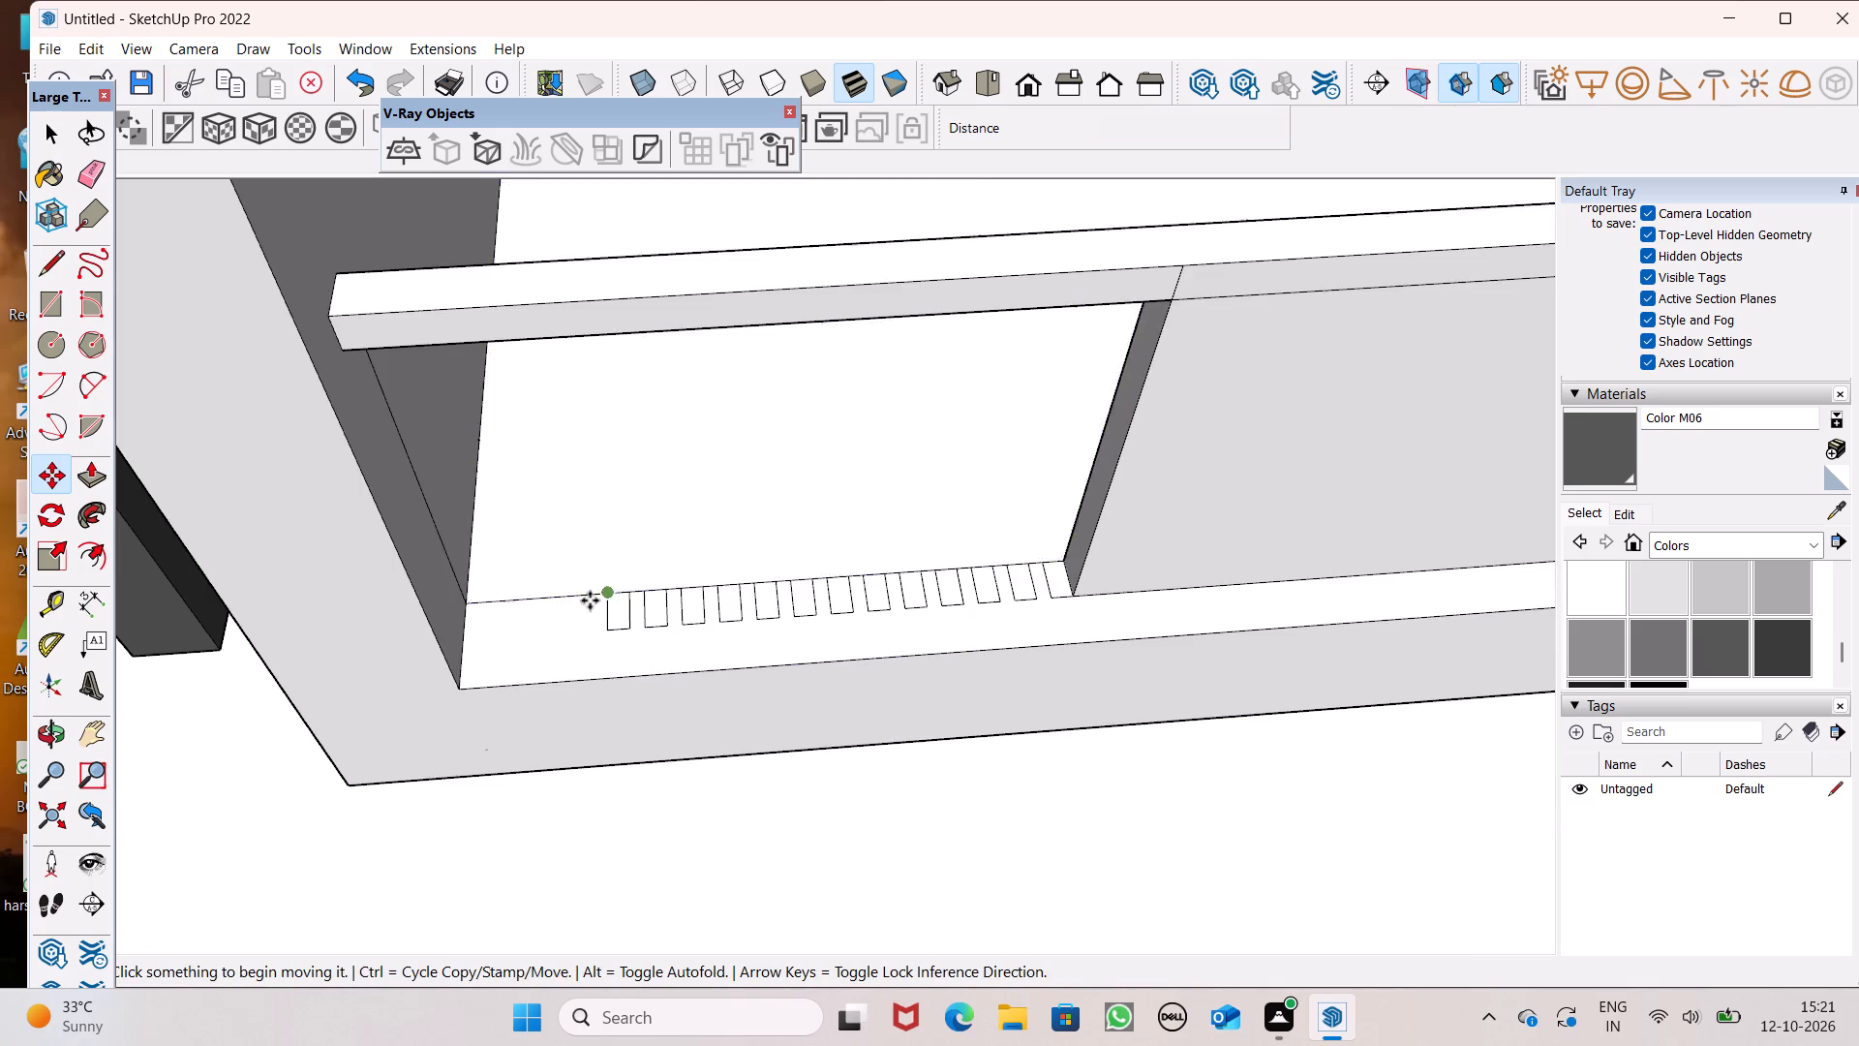
scroll(584, 617, up, 13)
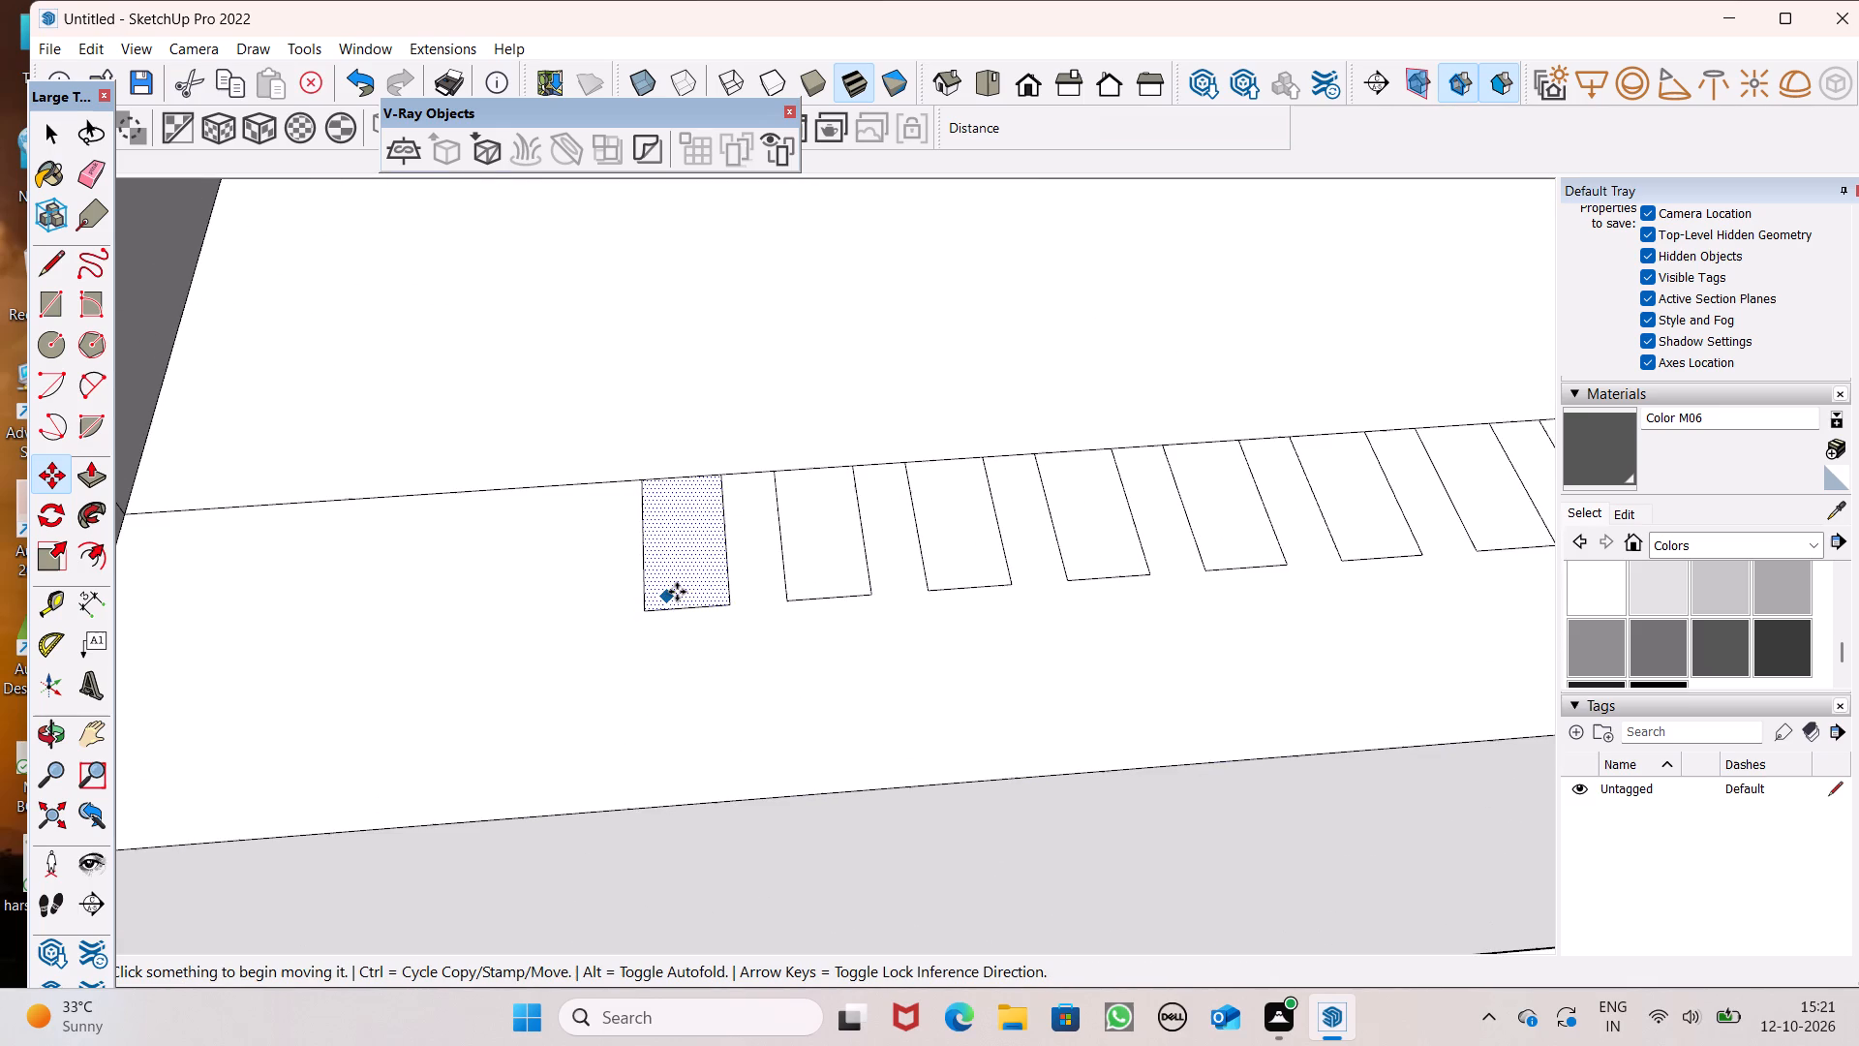
key(space)
double_click(678, 591)
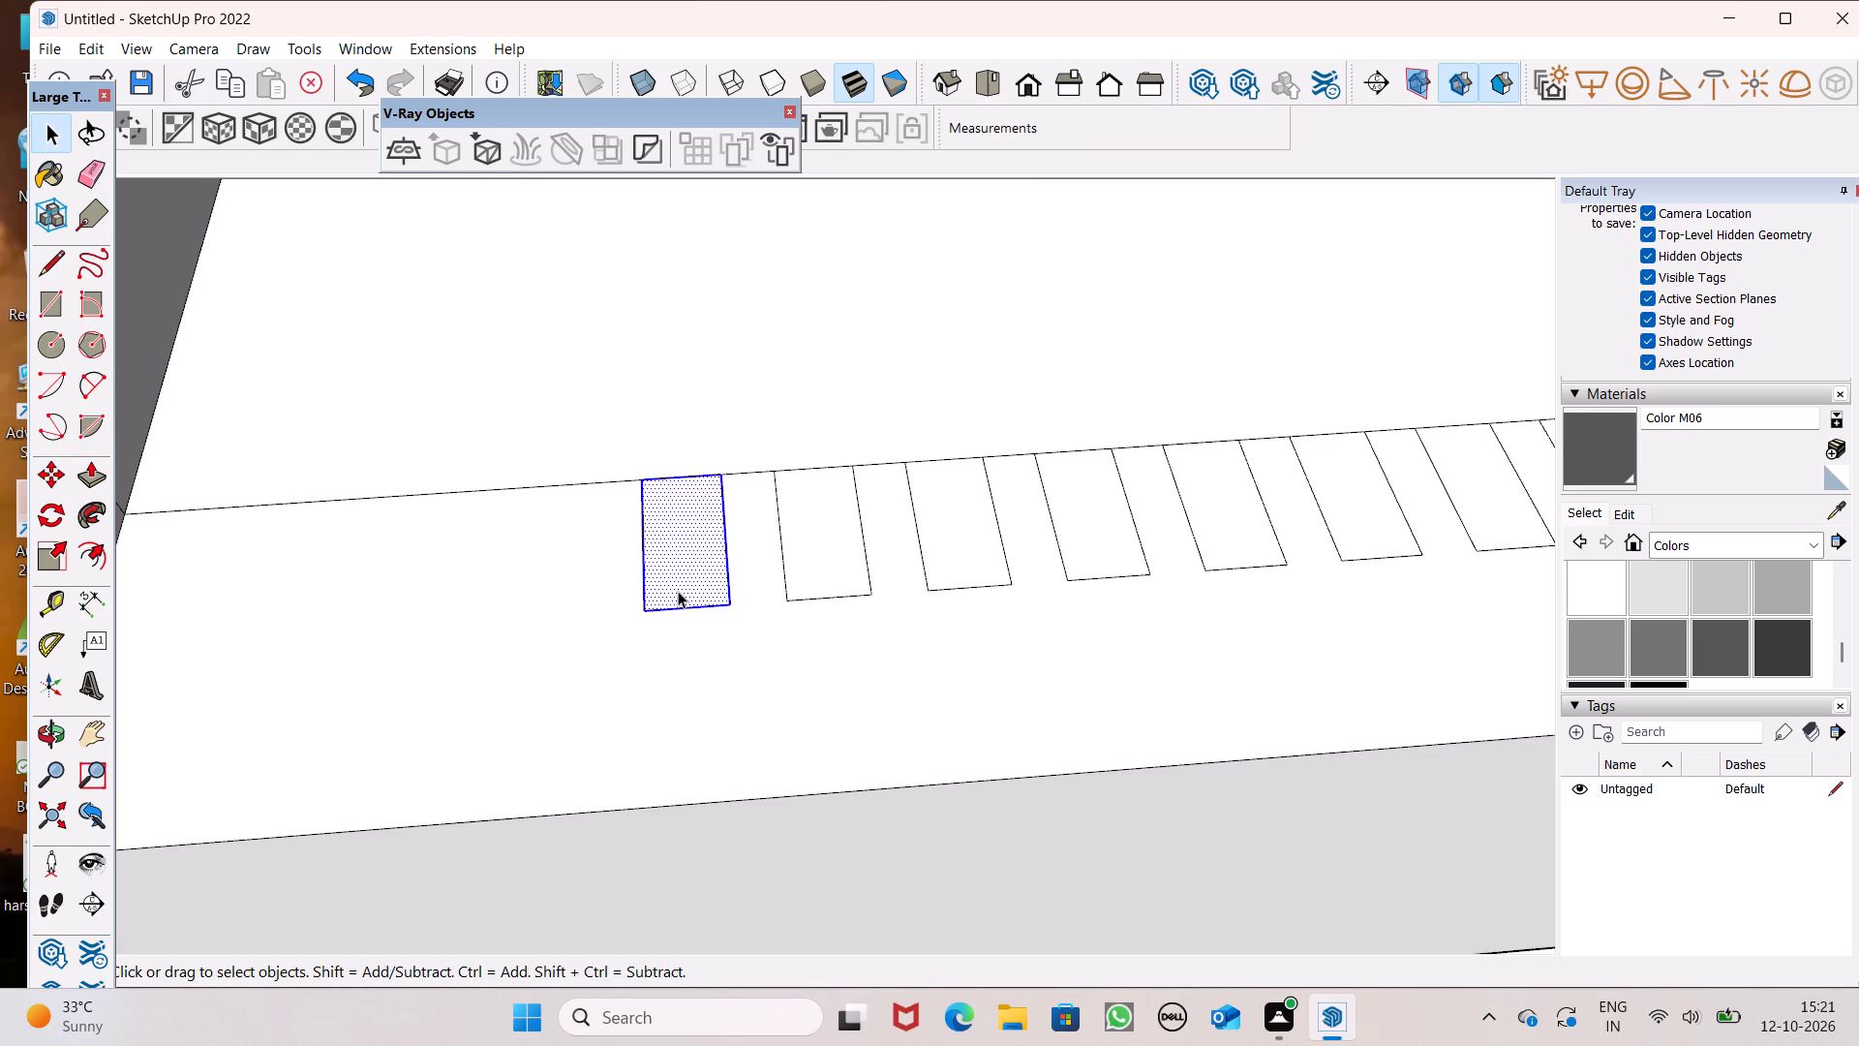
key(m)
key(Return)
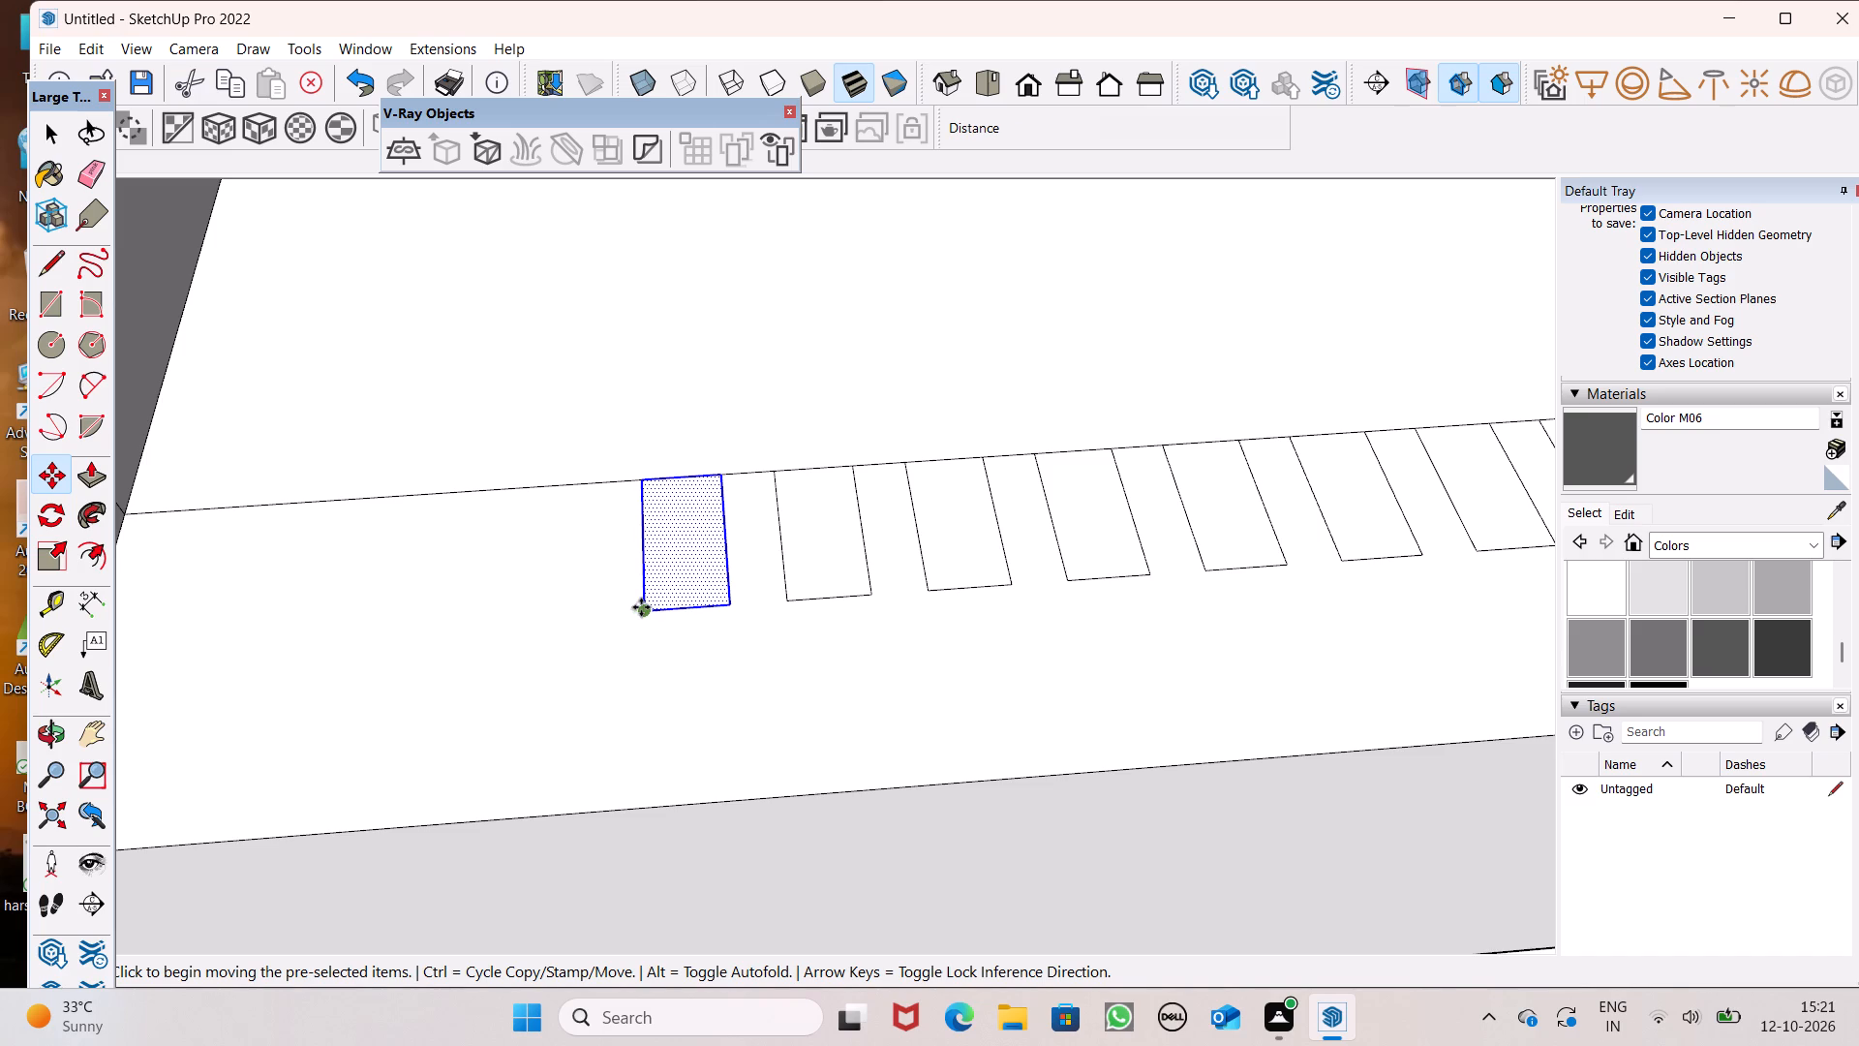
drag(641, 607, 516, 622)
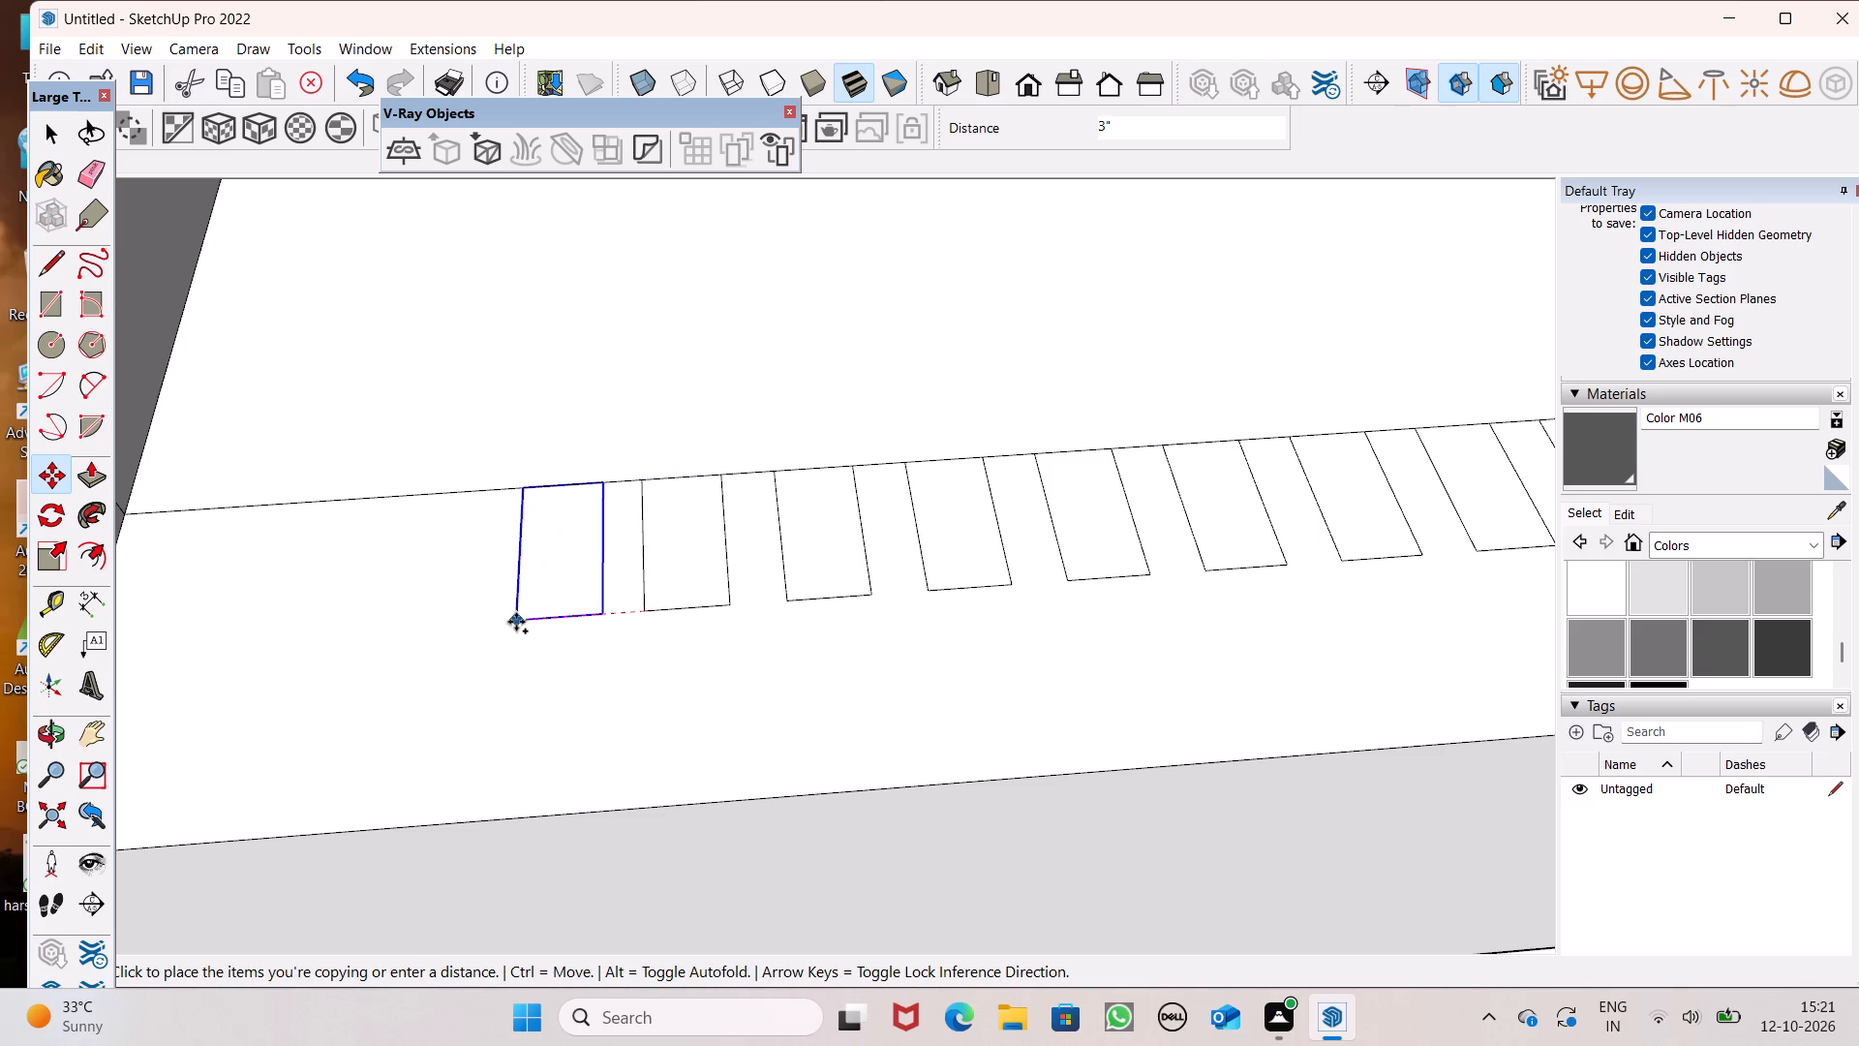
drag(516, 622, 514, 622)
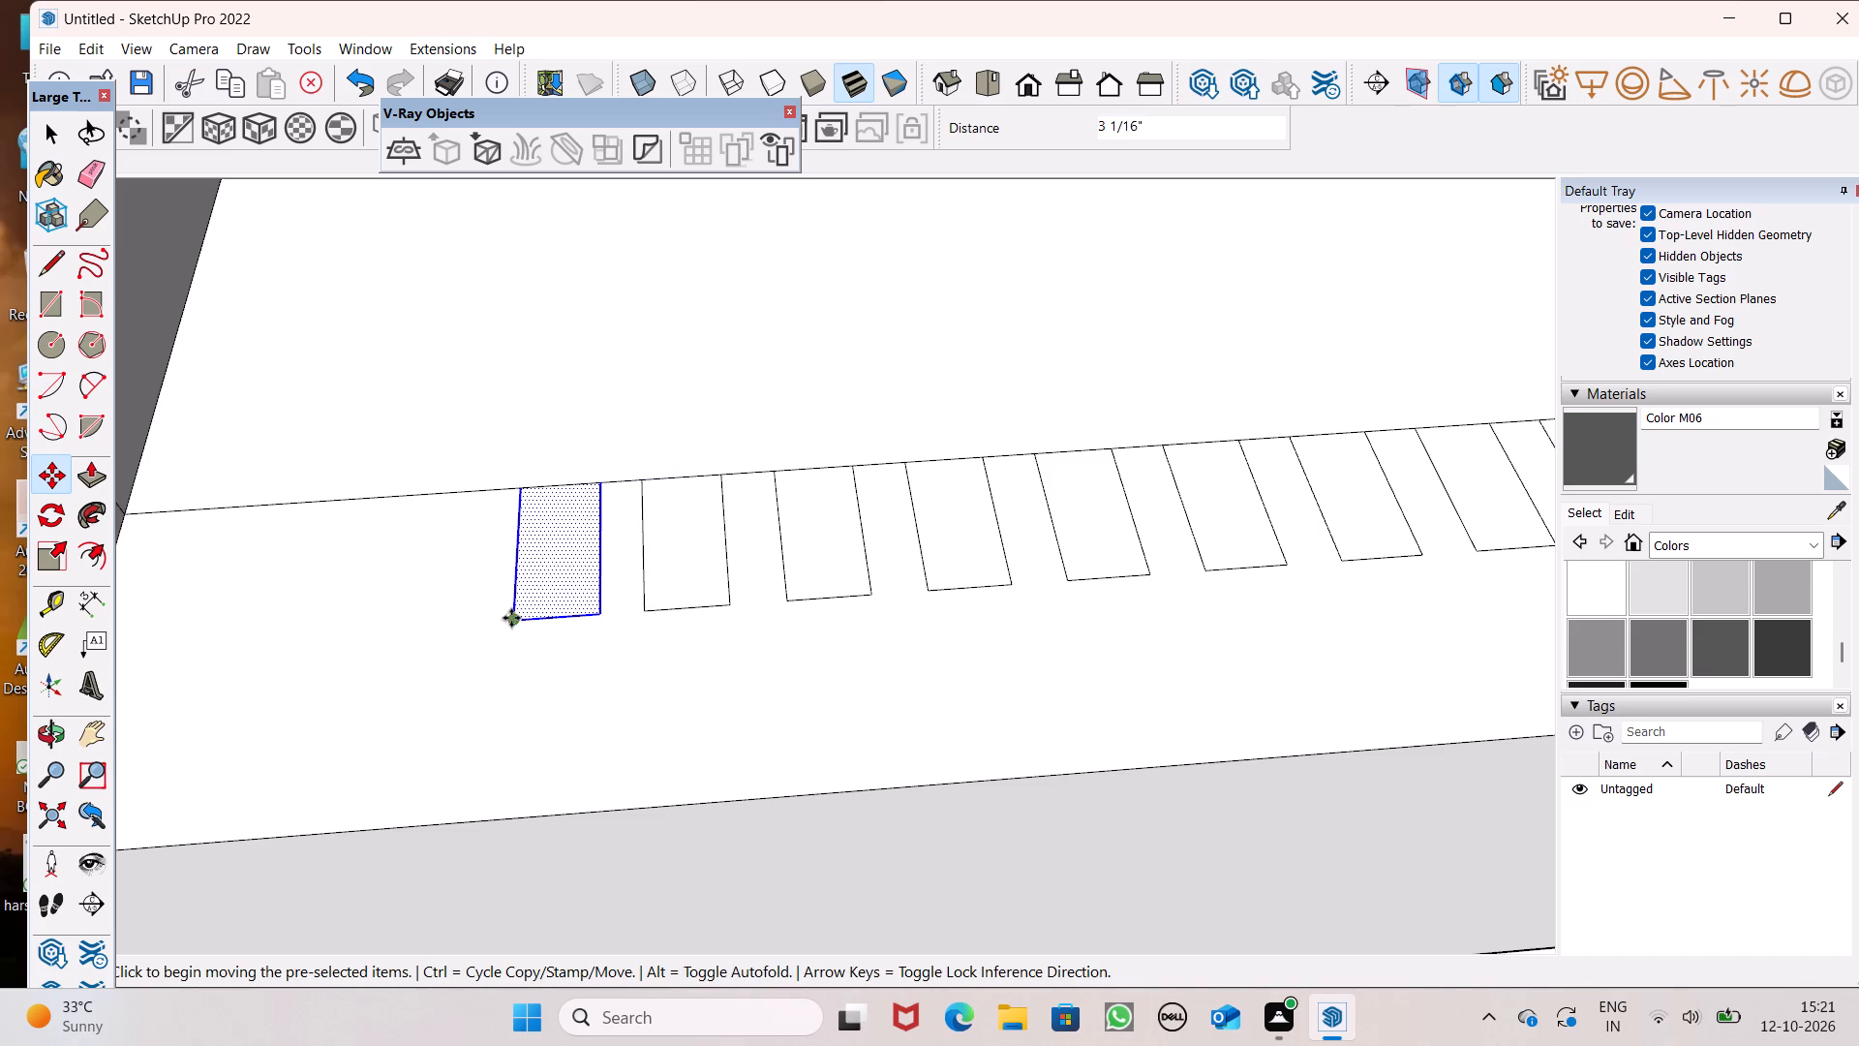
key(shift+asterisk)
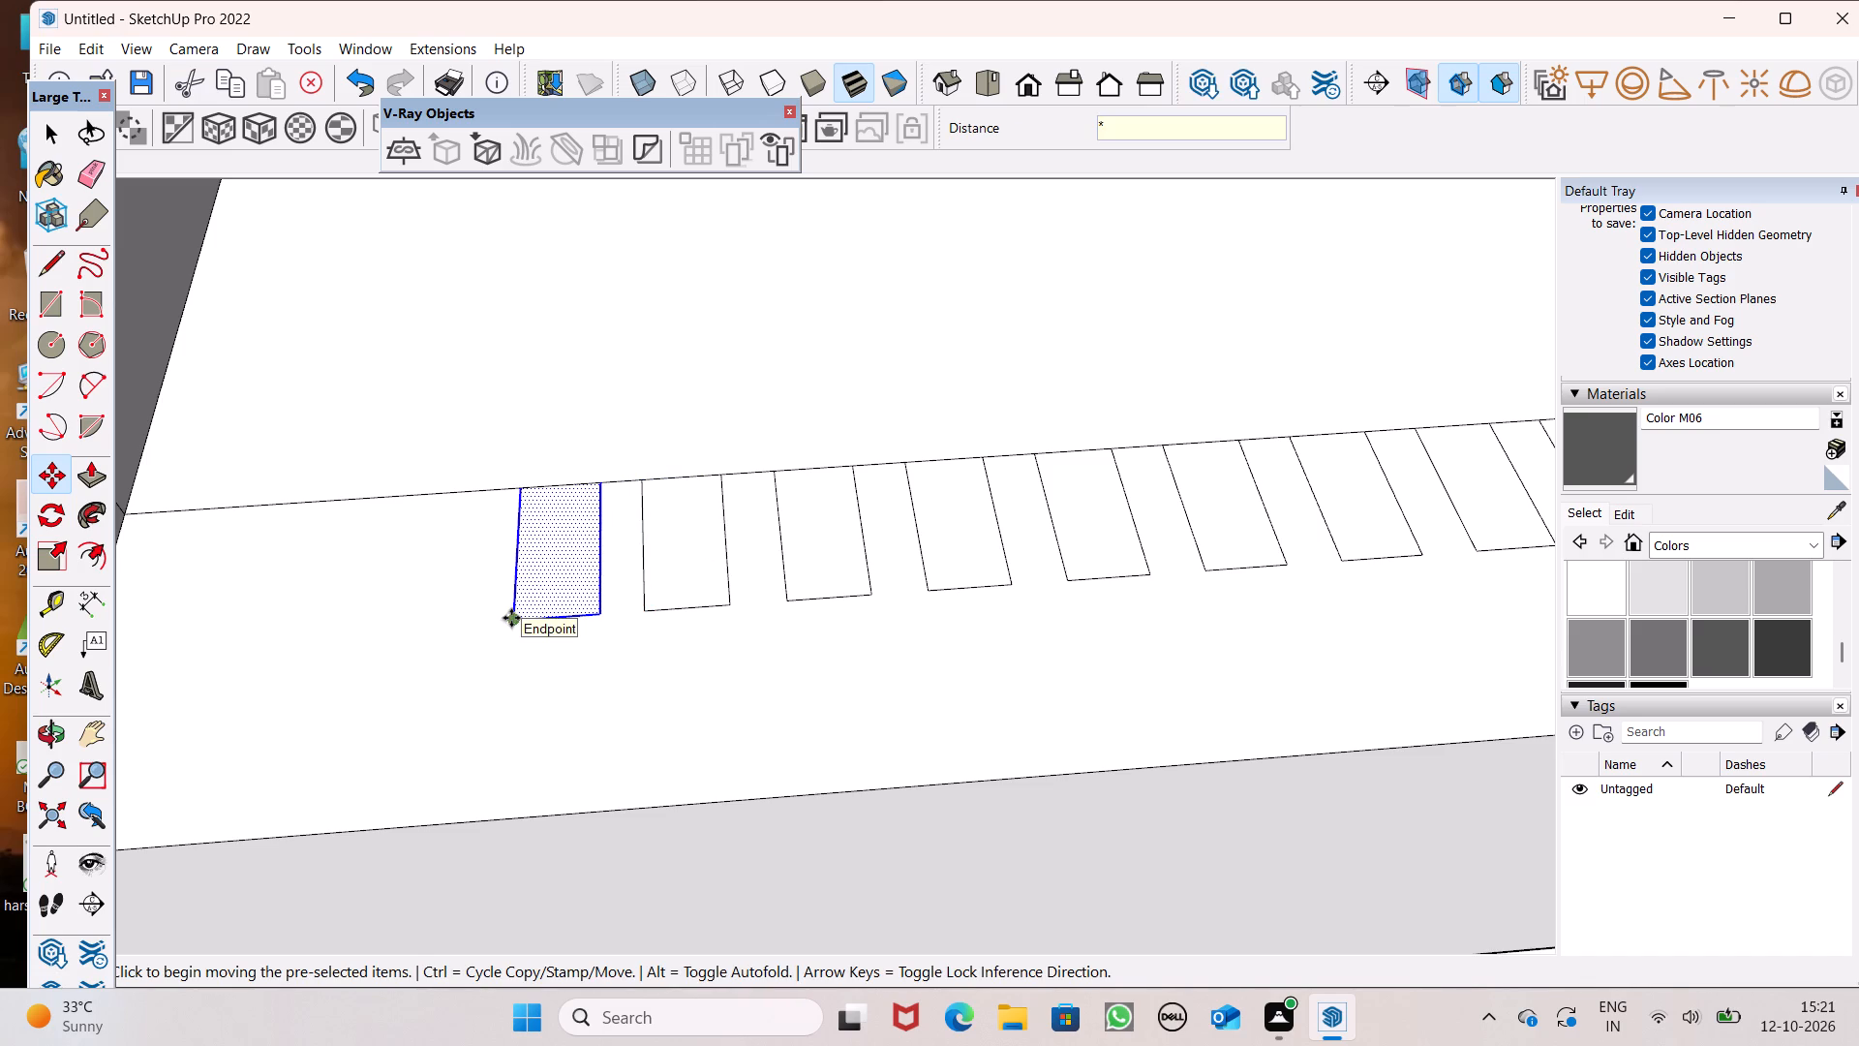
key(4)
key(Return)
scroll(656, 510, down, 2)
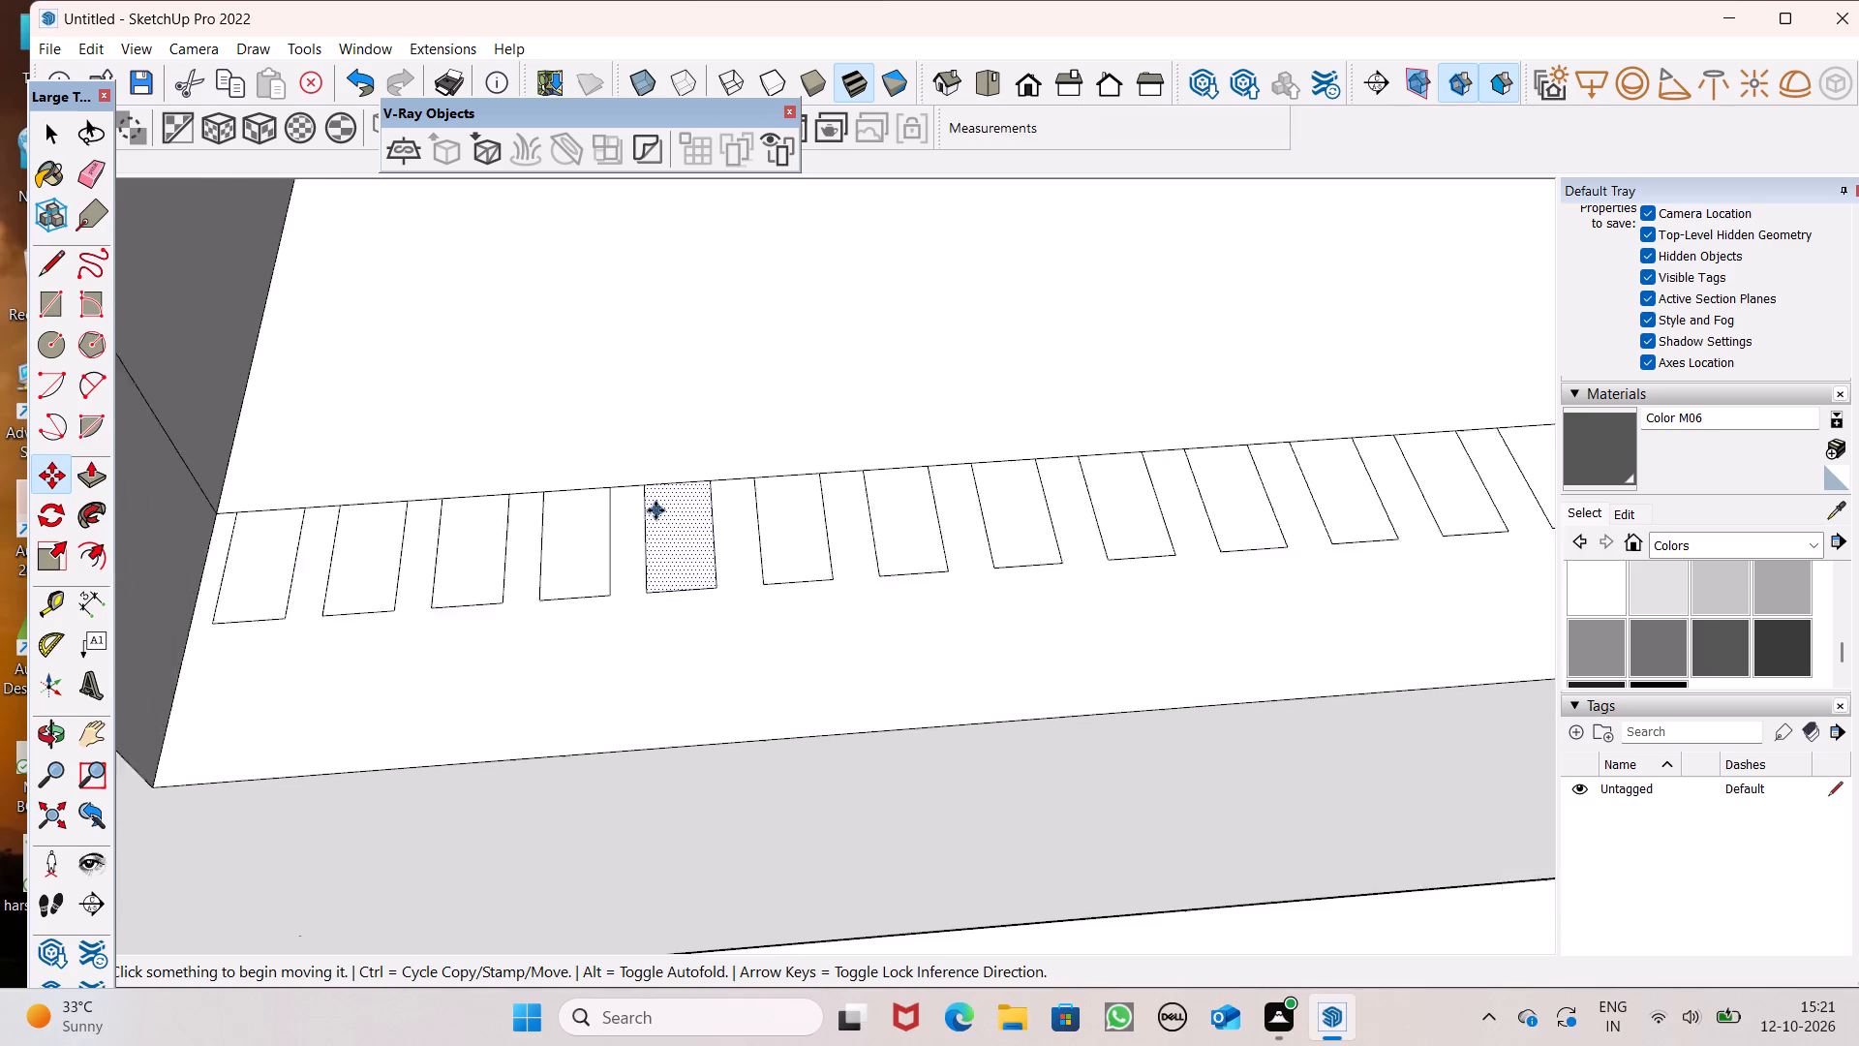
scroll(655, 510, down, 7)
key(space)
Draw a rectangle about 4" by 1 7/8" on the ledge of the balcony opening one storey up, against the parapet panel's cut end.
scroll(584, 934, down, 6)
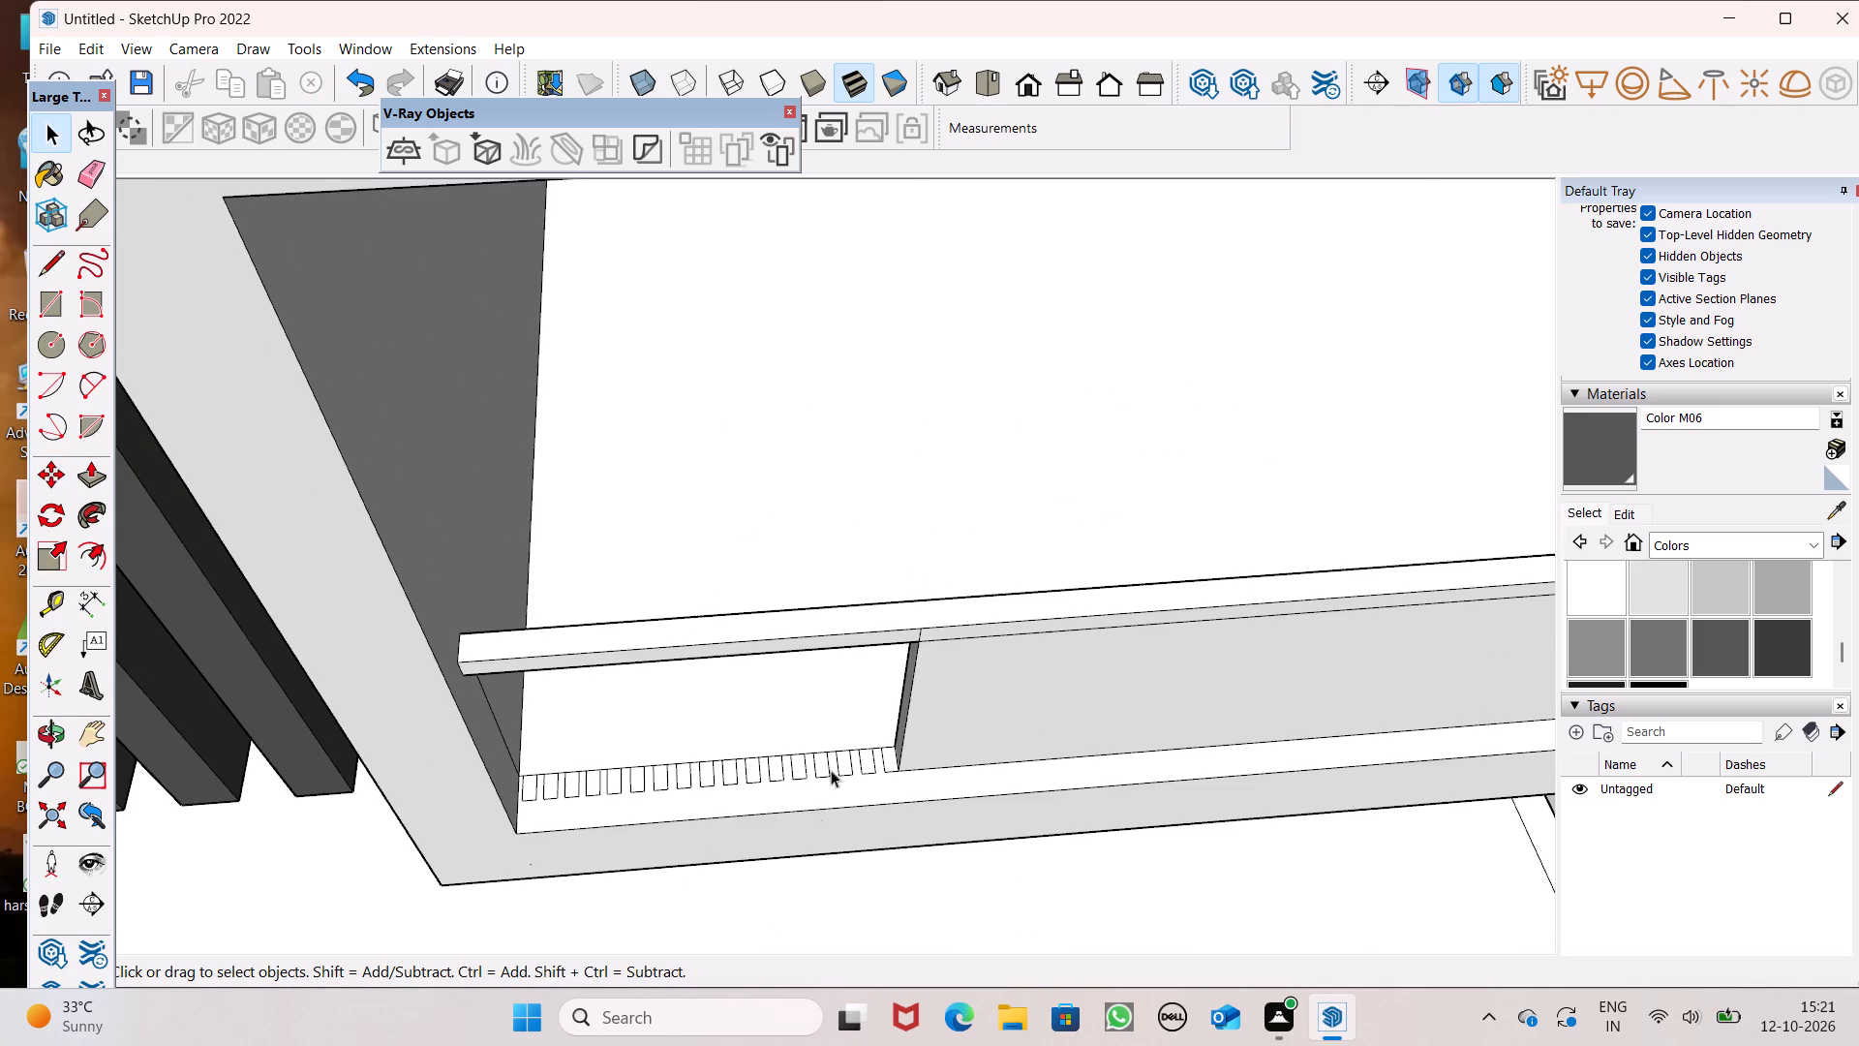
scroll(855, 742, down, 1)
middle_drag(913, 709, 836, 650)
scroll(820, 750, up, 9)
scroll(850, 748, down, 6)
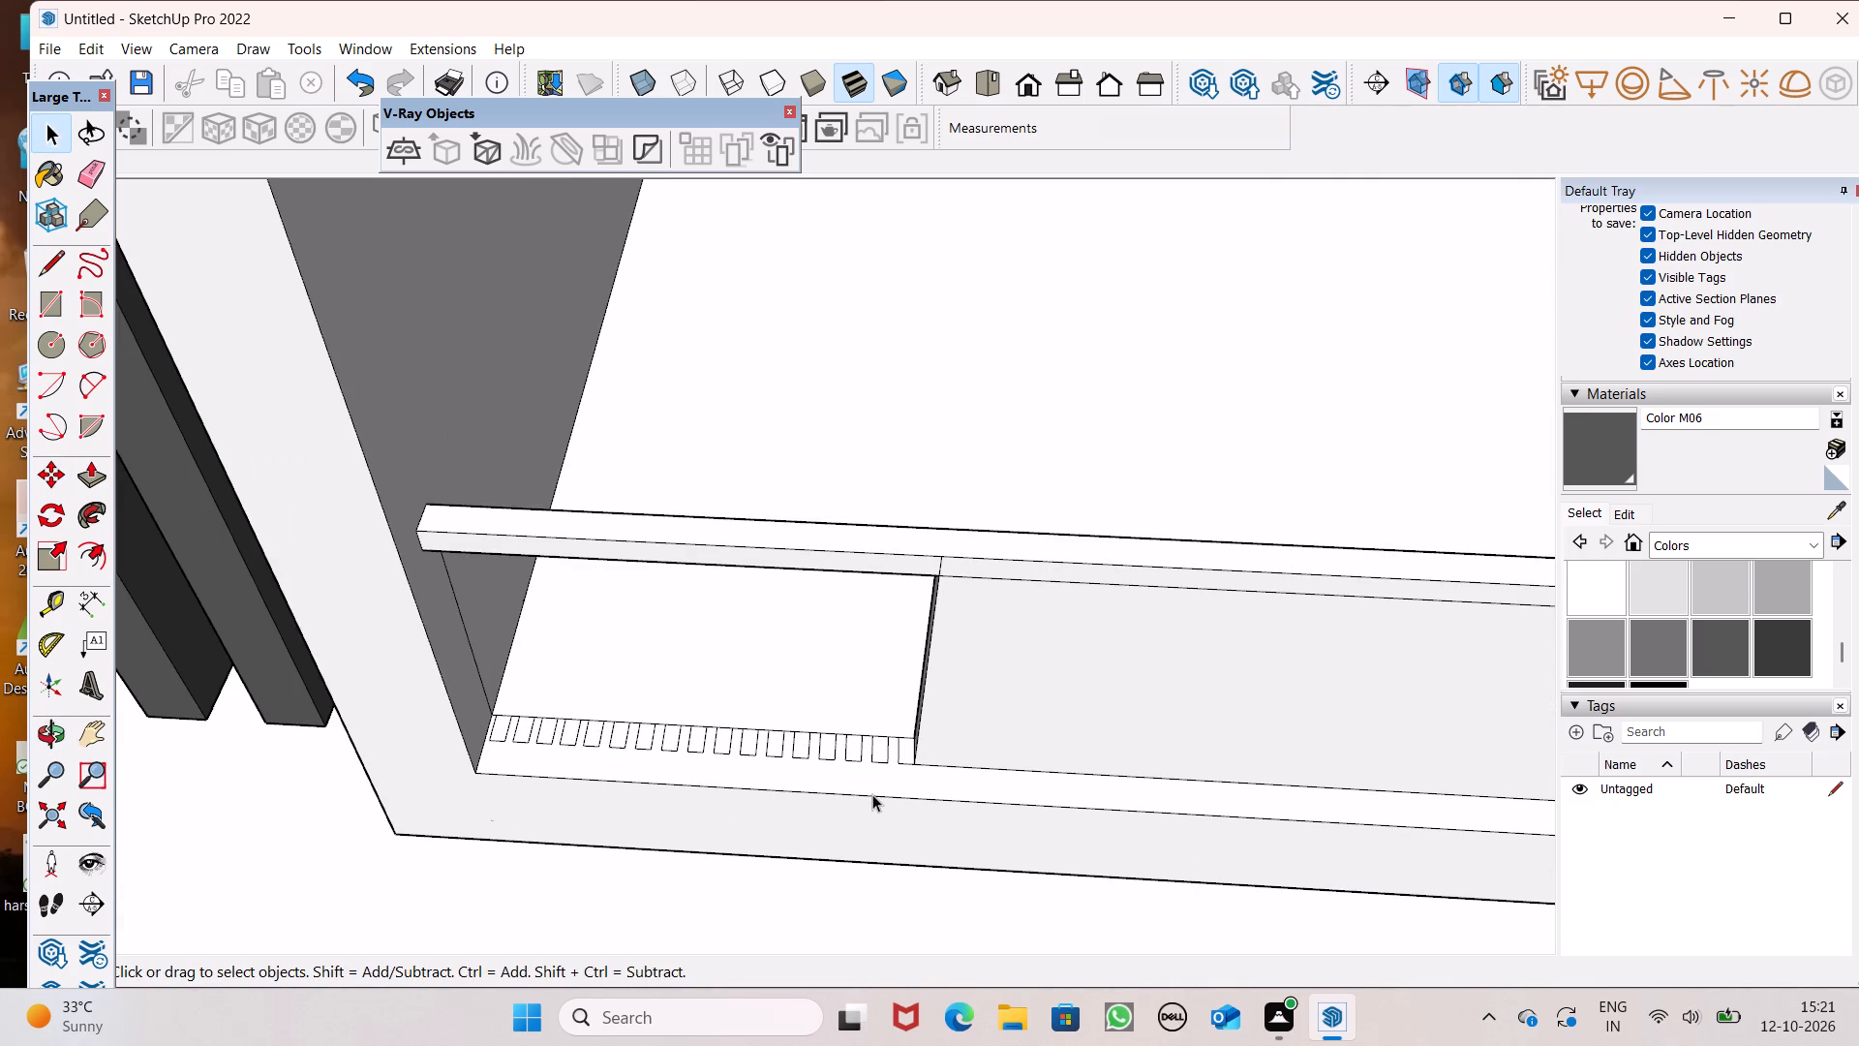
scroll(751, 797, up, 1)
middle_drag(748, 787, 747, 752)
scroll(928, 748, down, 11)
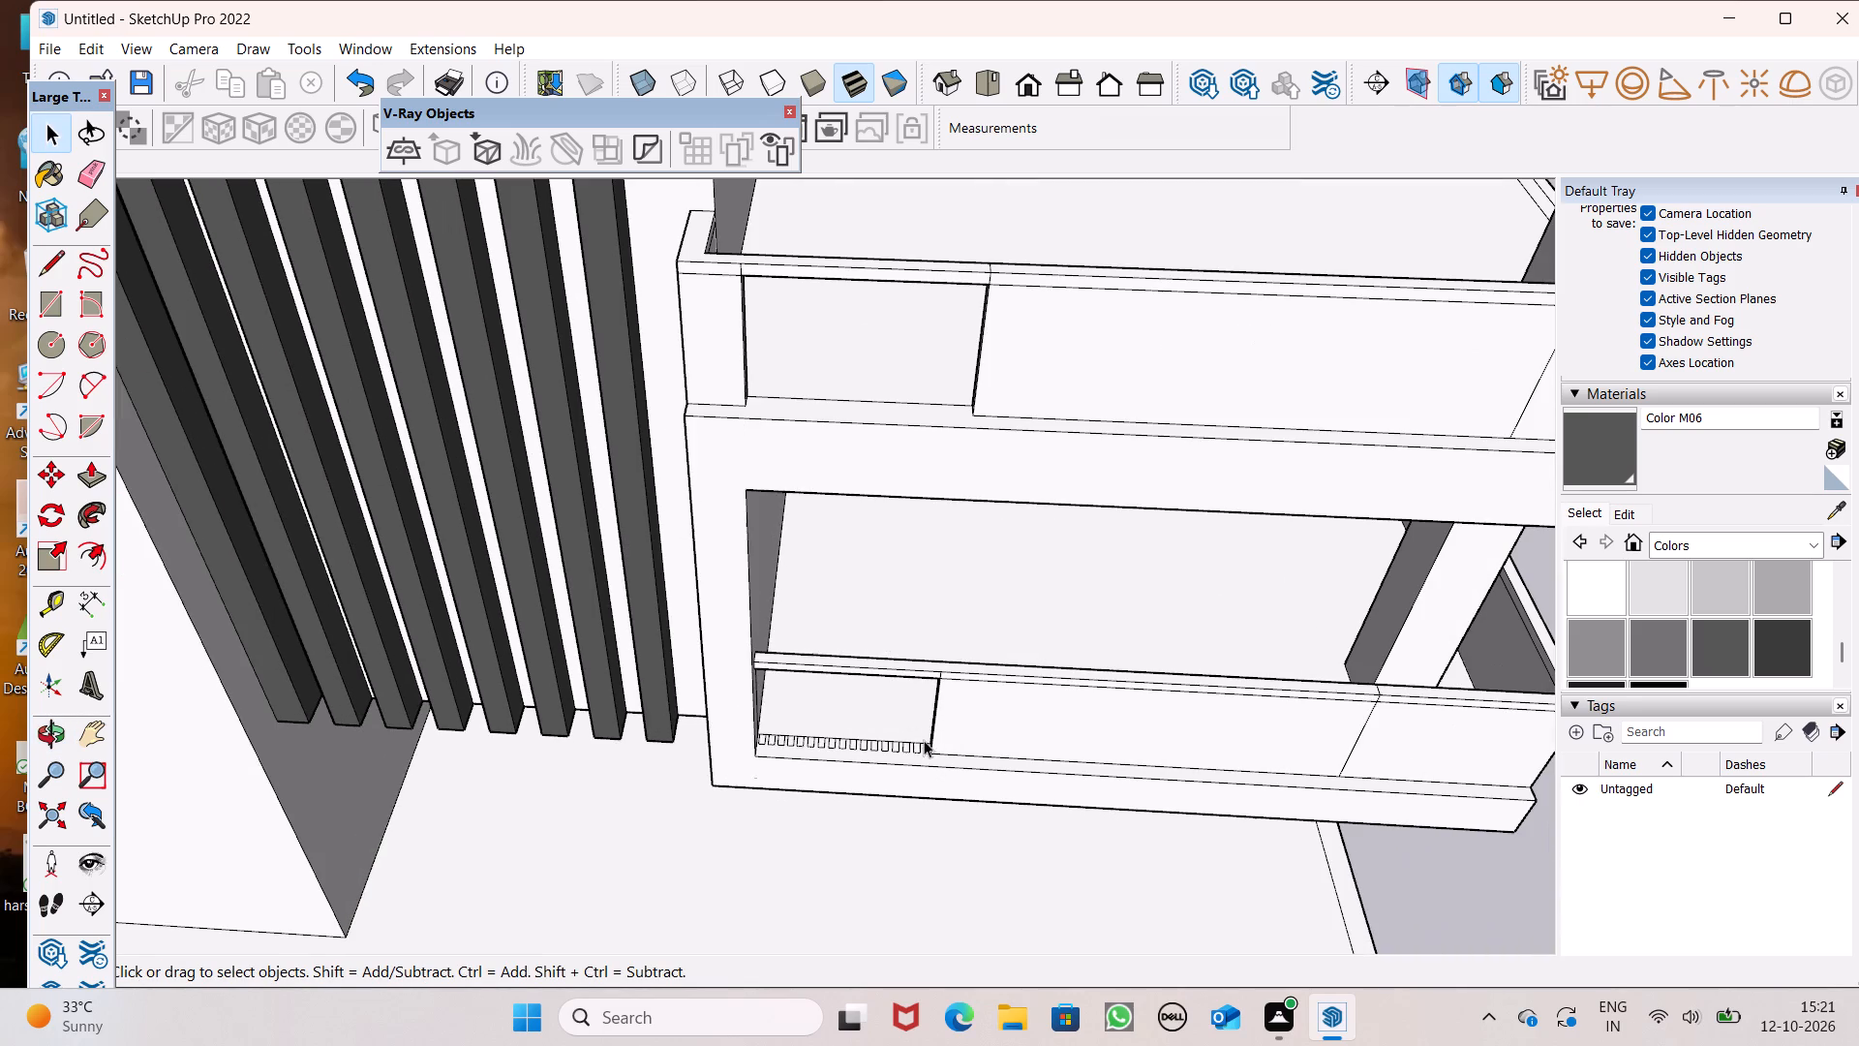
scroll(926, 441, up, 7)
scroll(940, 332, down, 4)
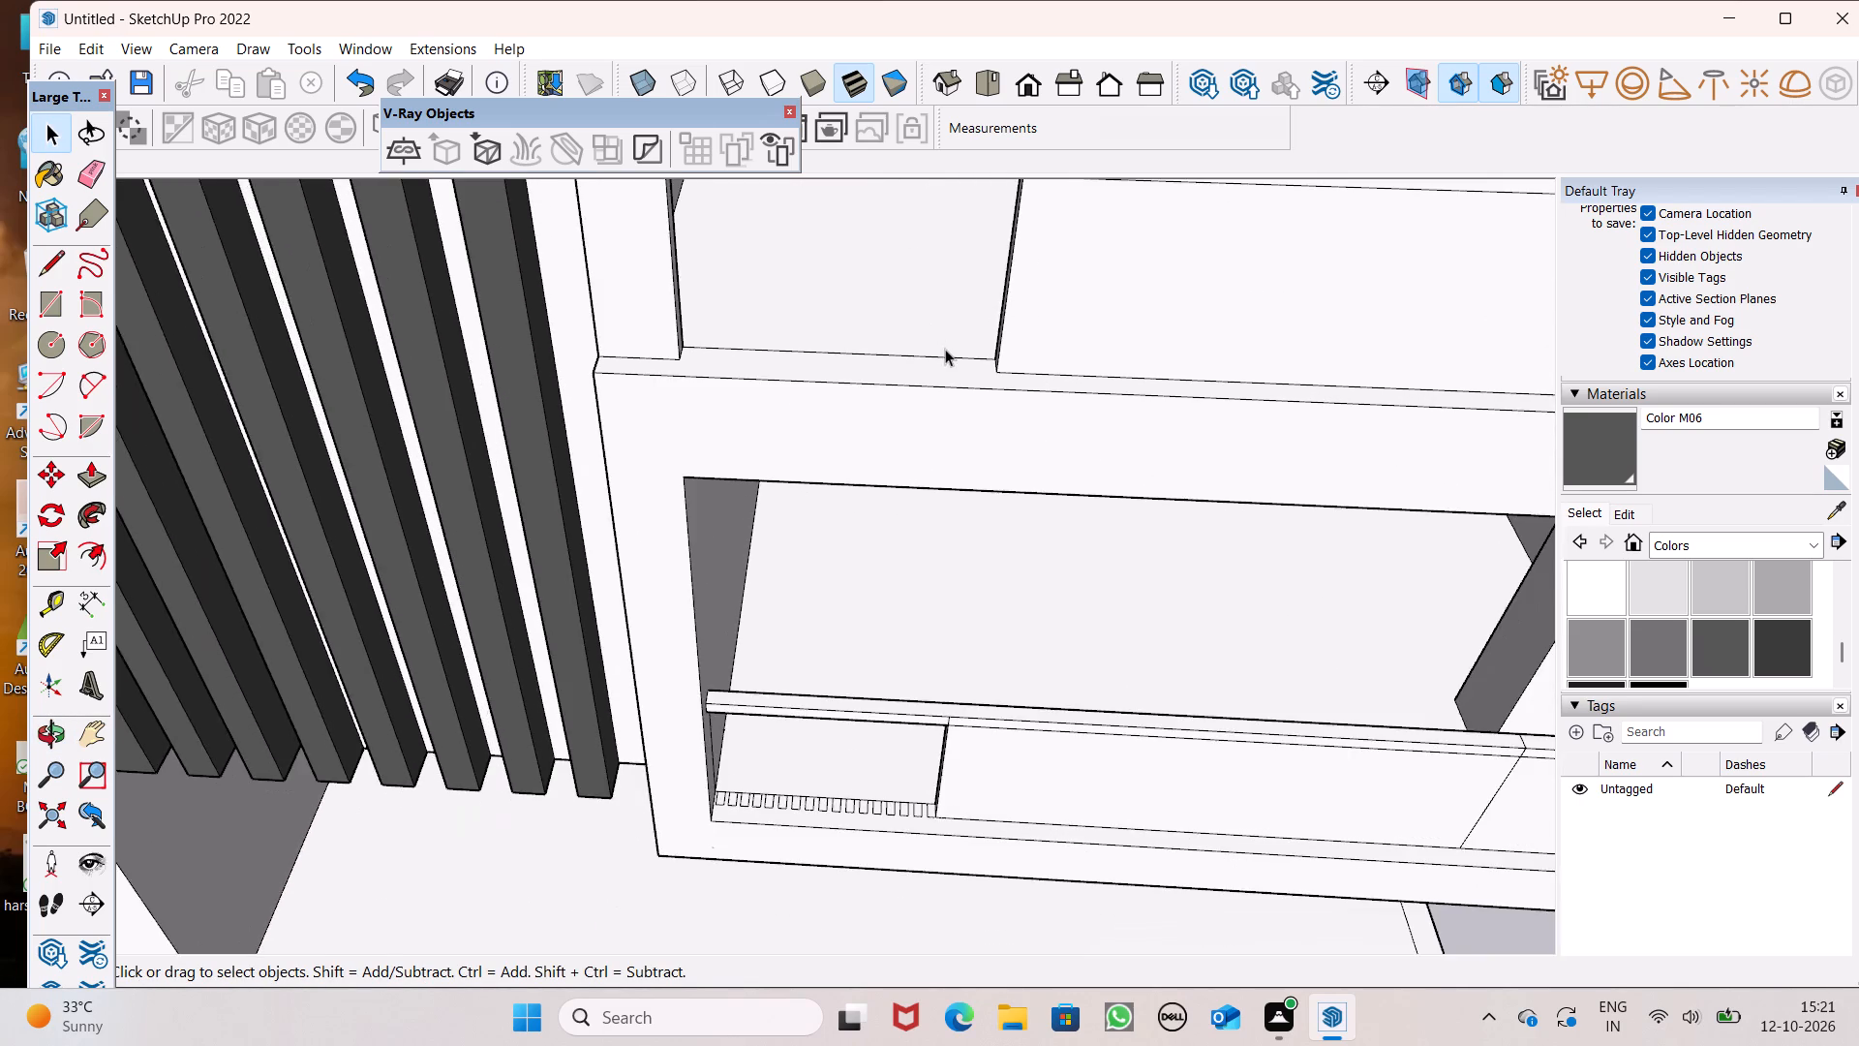
middle_drag(943, 356, 950, 549)
scroll(975, 614, up, 8)
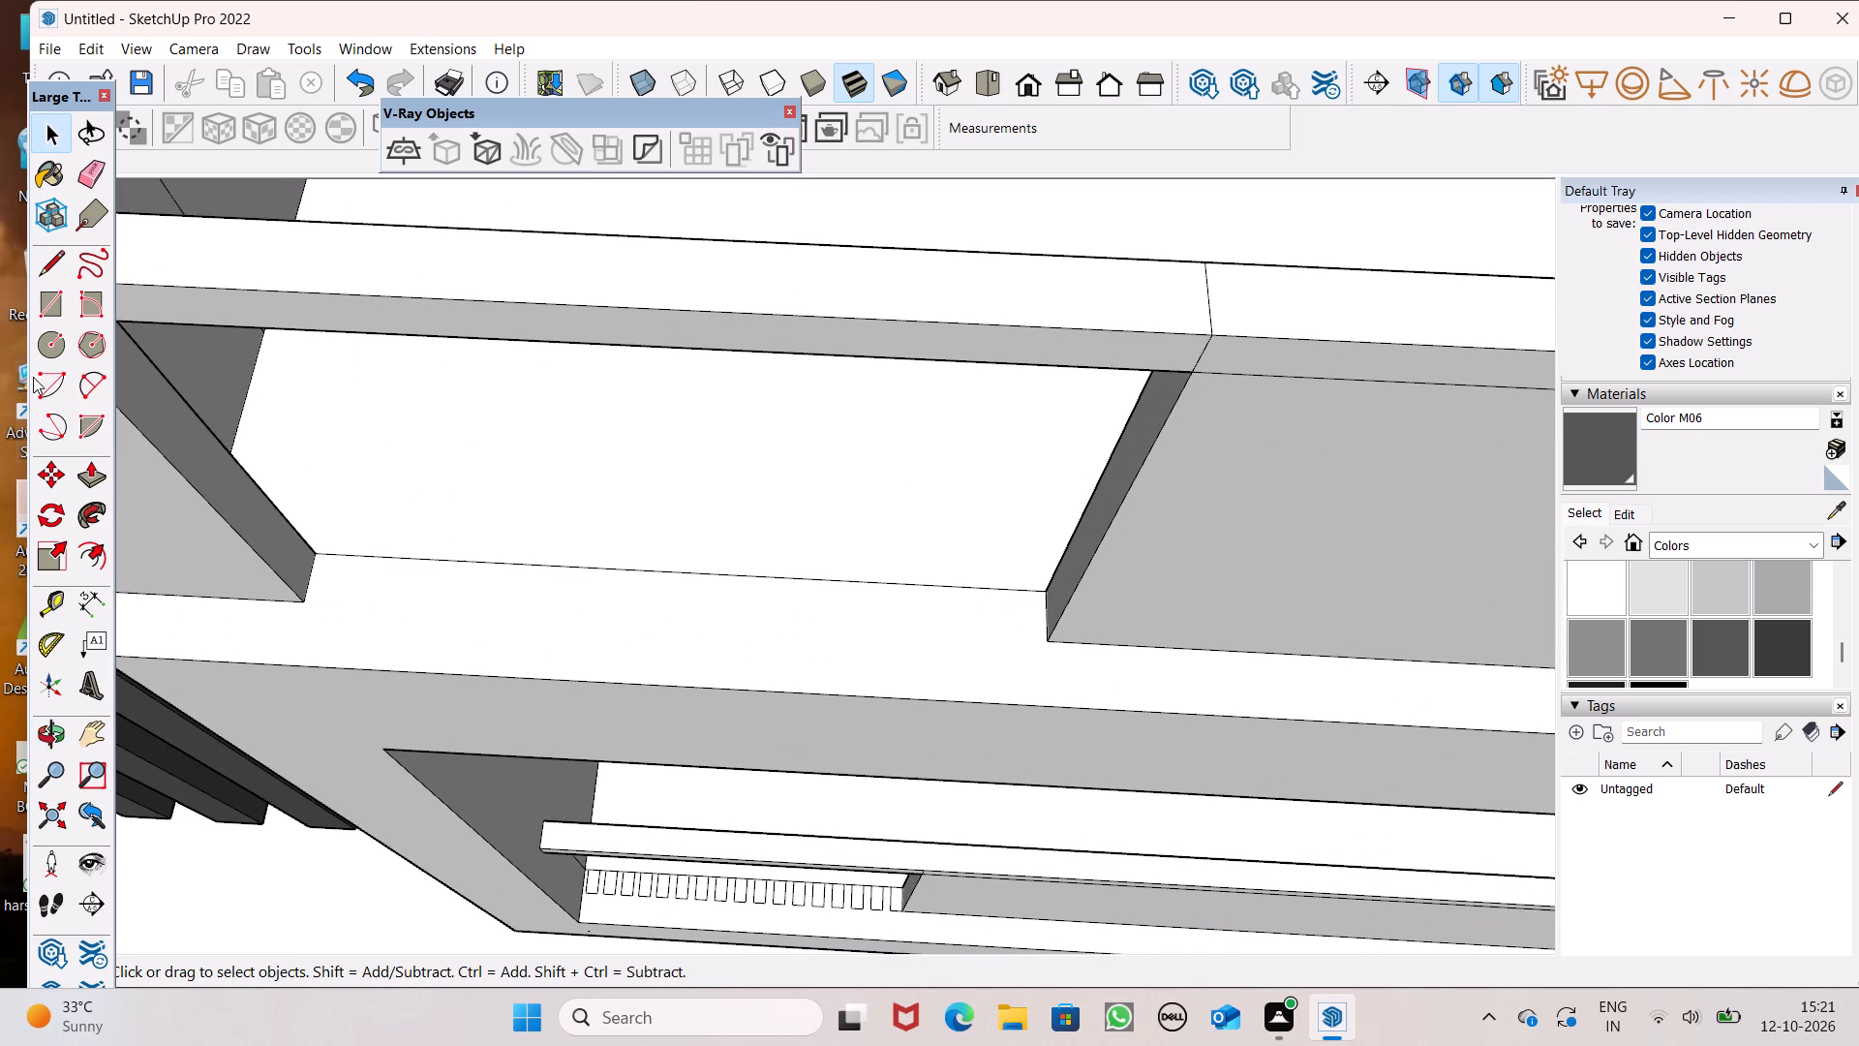
click(47, 304)
middle_drag(414, 570, 515, 667)
scroll(933, 706, up, 8)
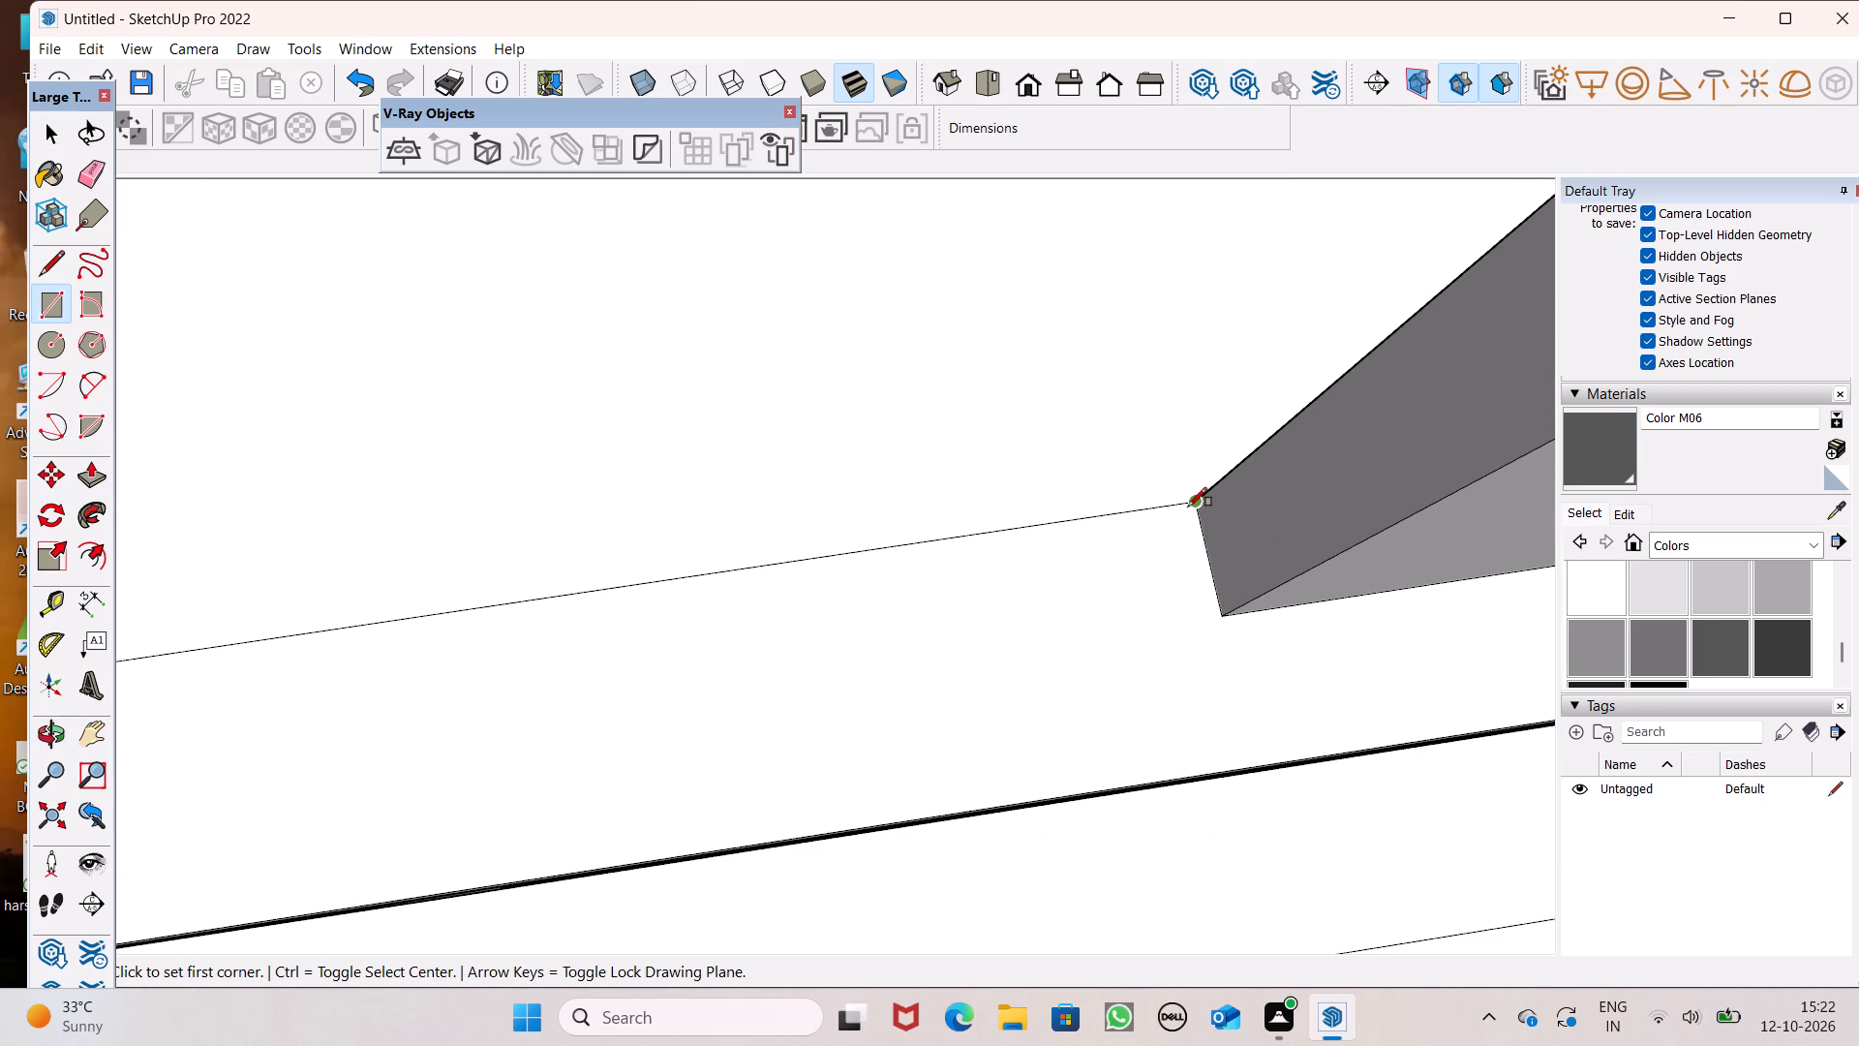
click(1188, 507)
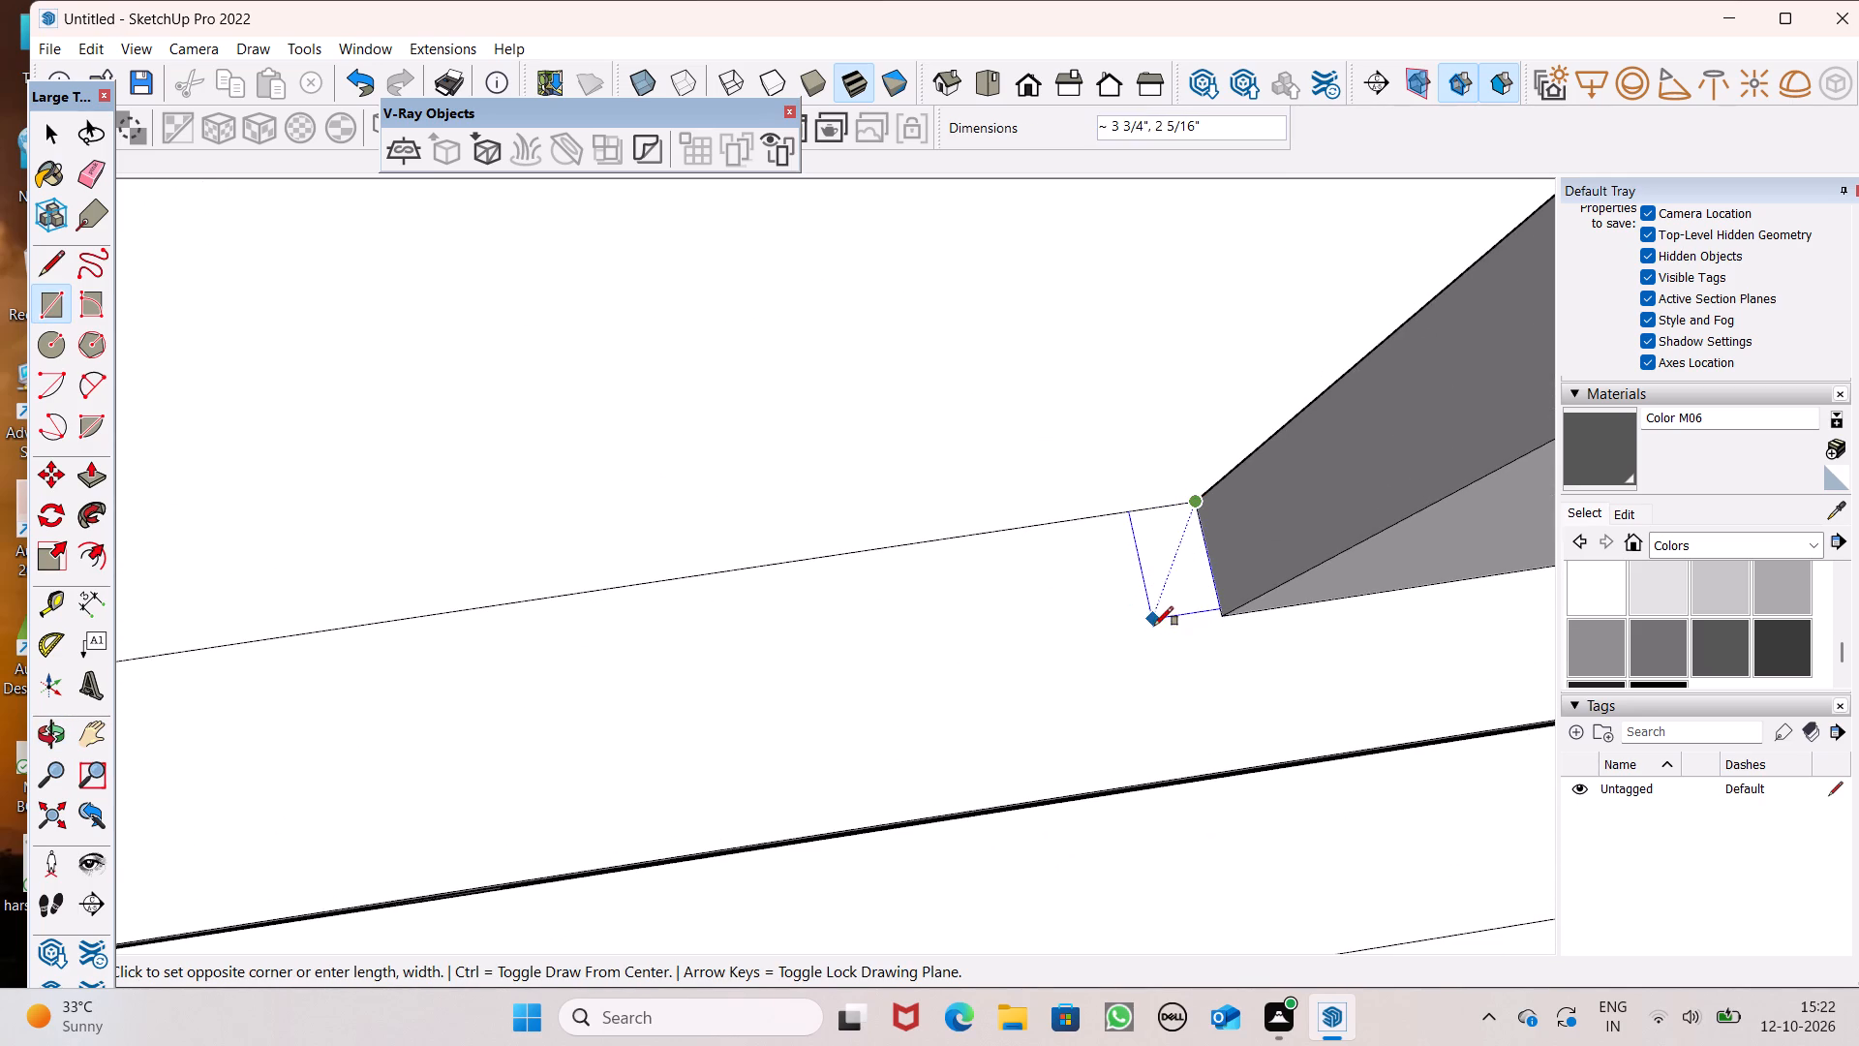
scroll(1163, 619, up, 9)
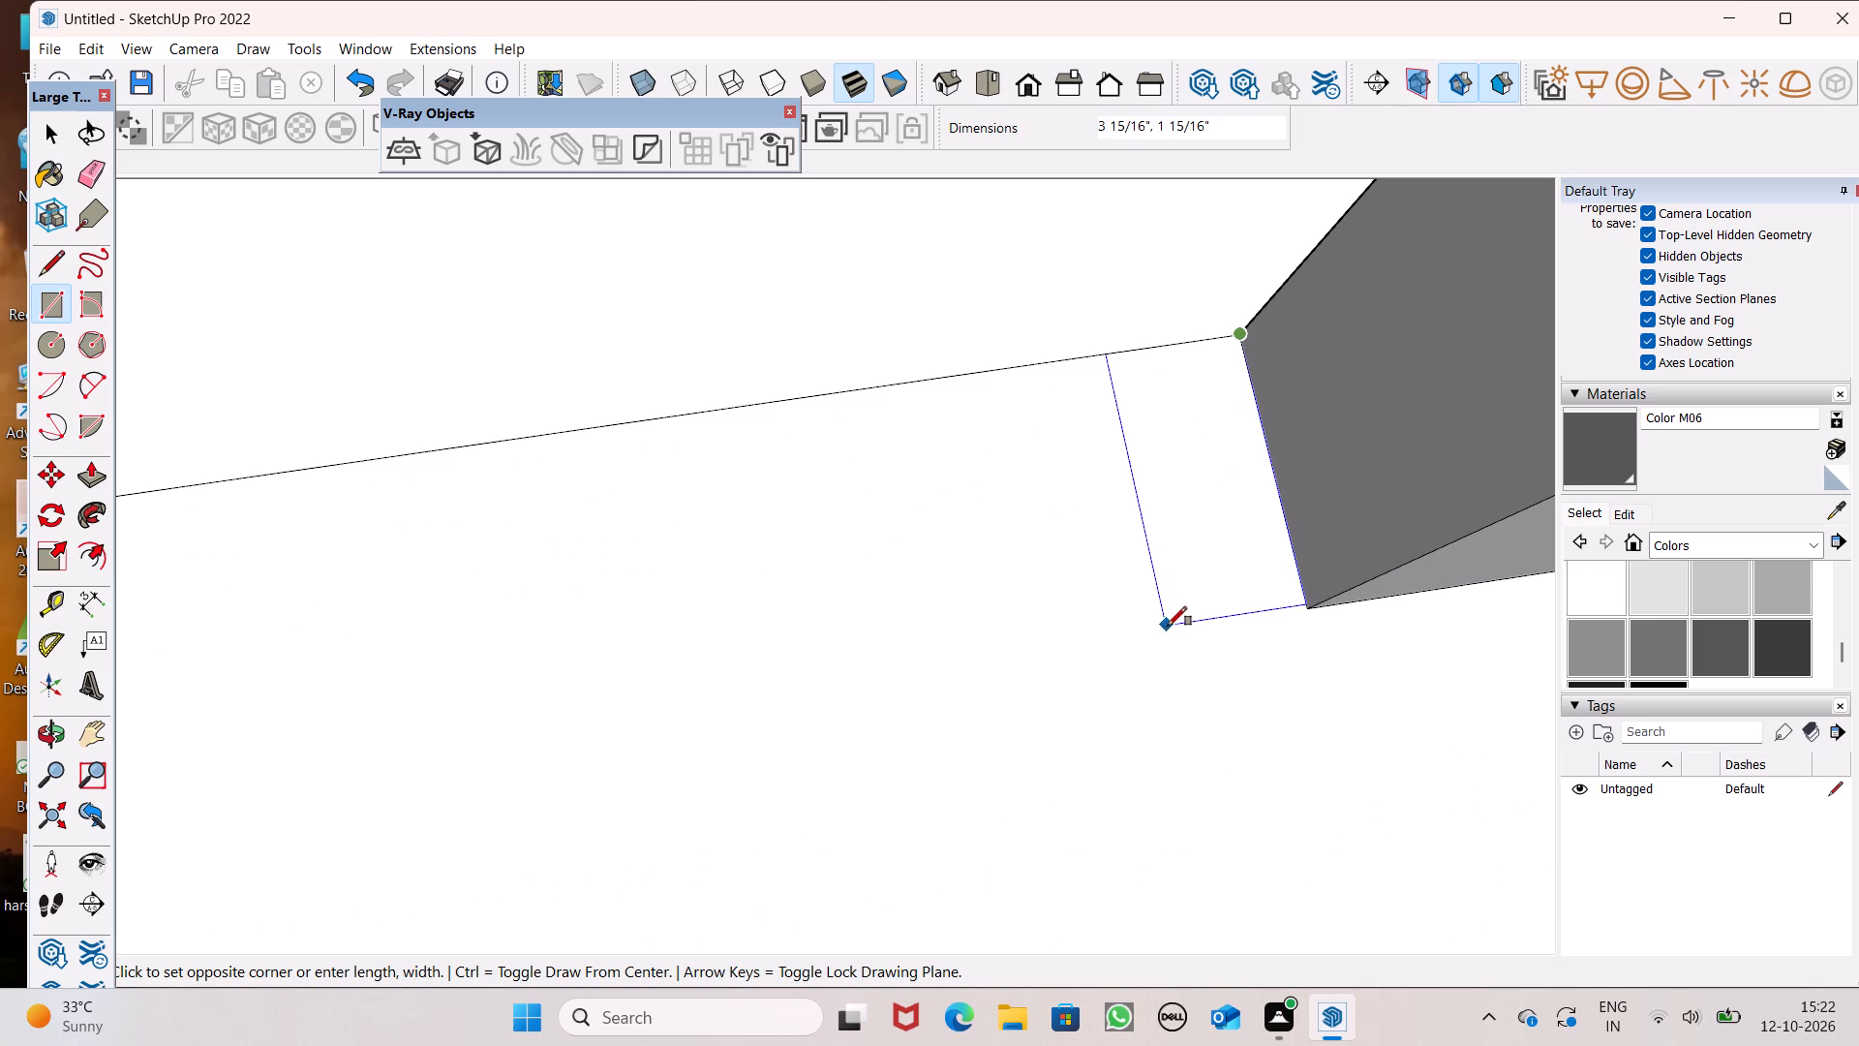
scroll(1177, 630, up, 8)
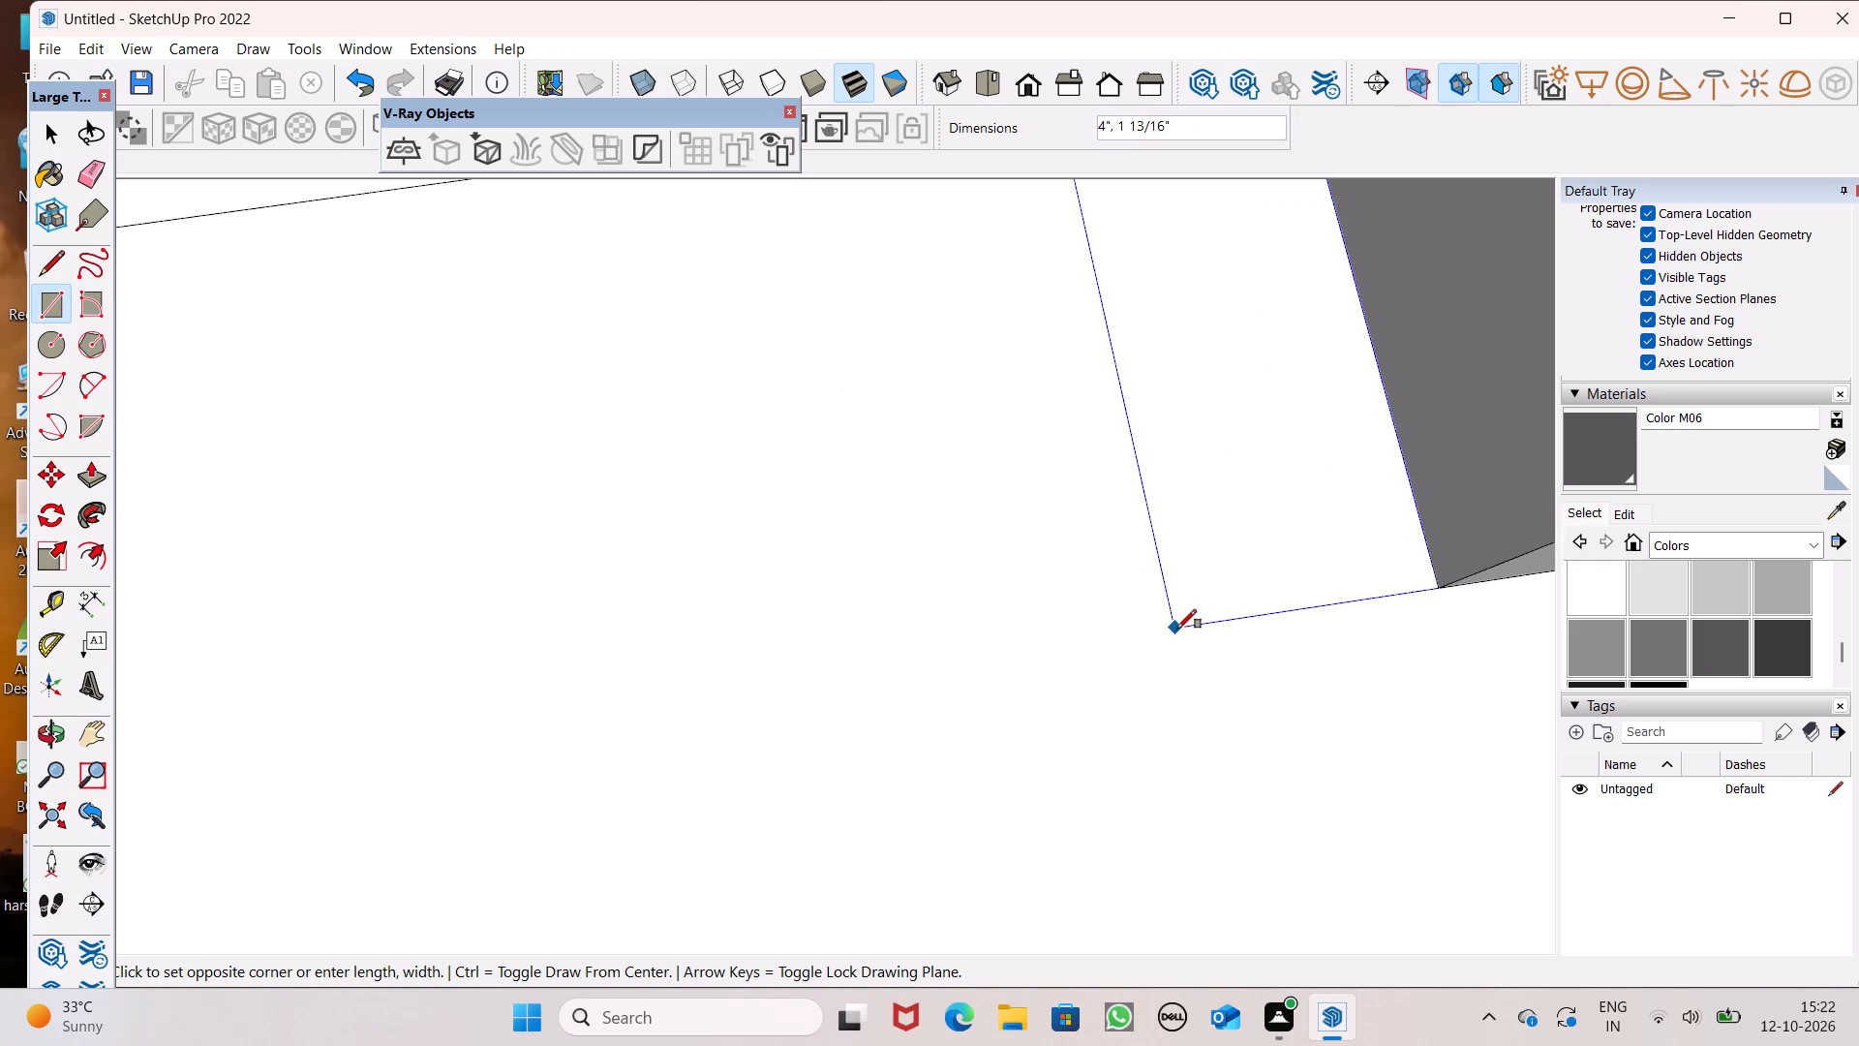
click(1166, 633)
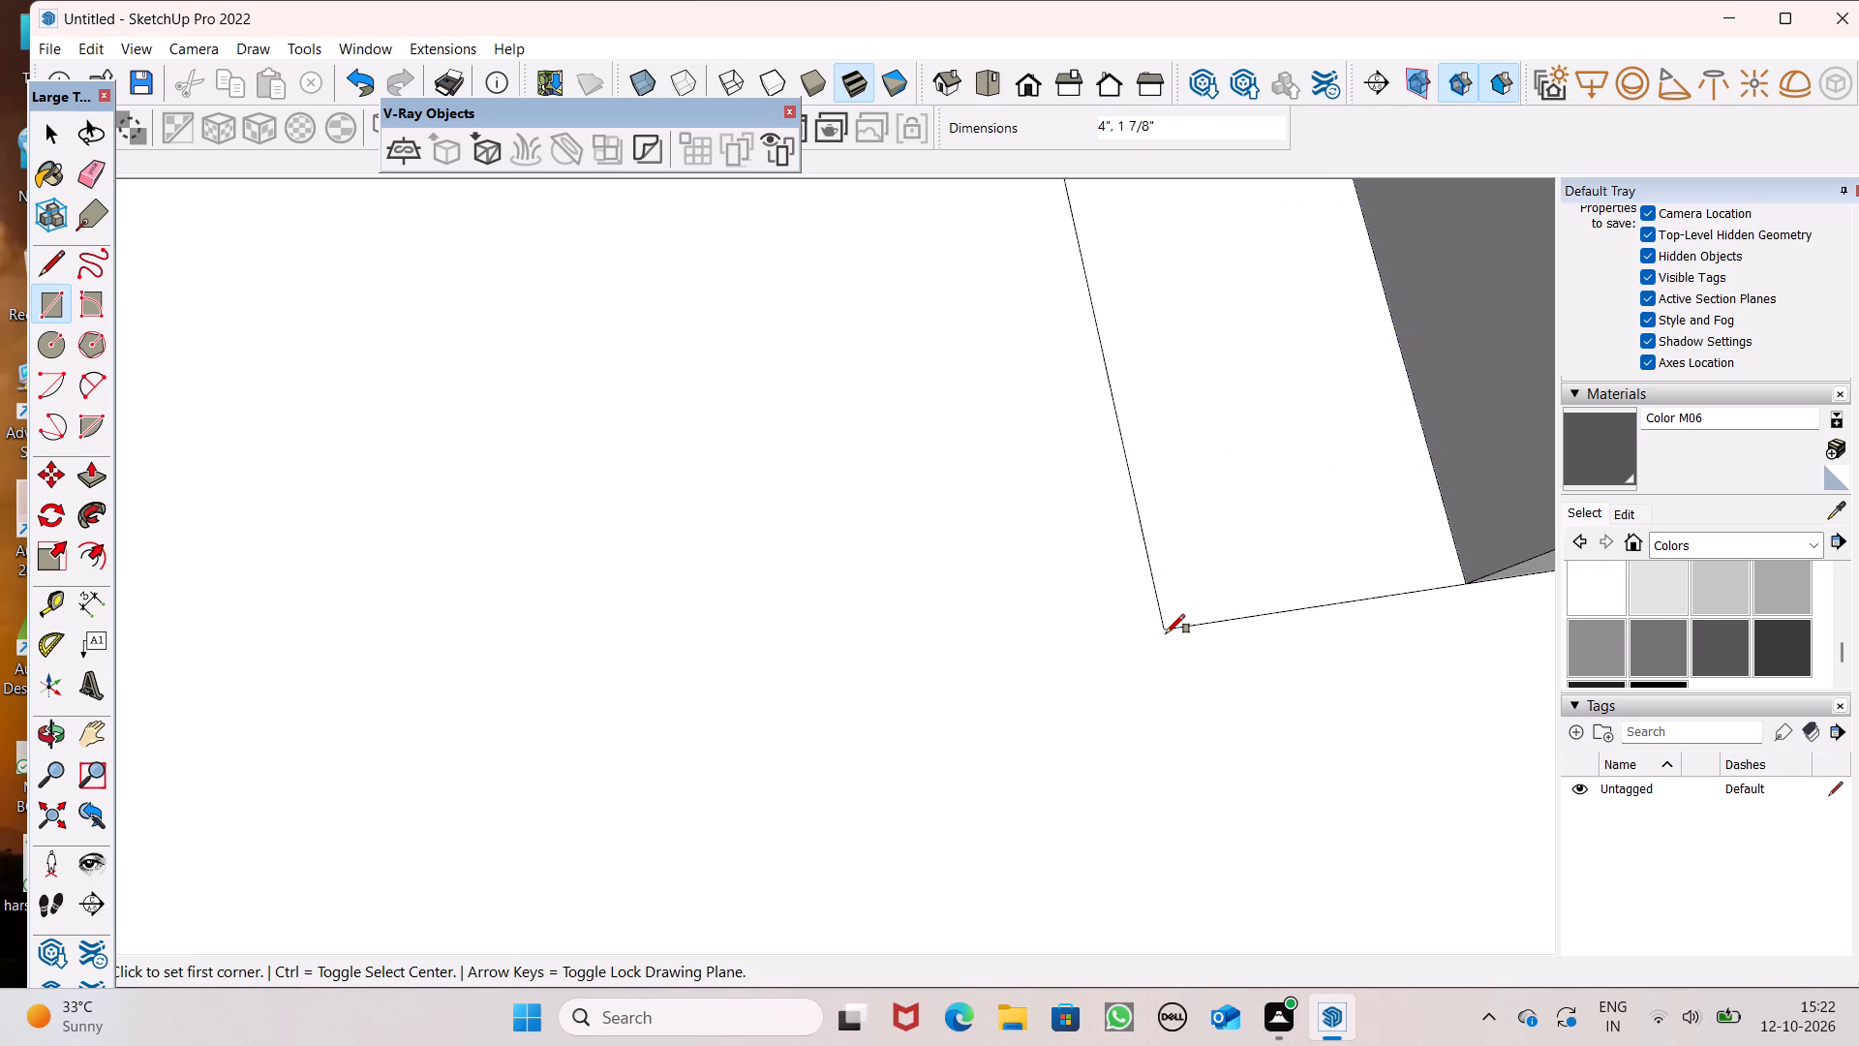
scroll(1070, 704, down, 6)
key(space)
Copy the new rectangle in the second-lowest balcony opening about 4 5/16" along the ledge toward the slats, with a multiplier of 20.
scroll(930, 651, down, 10)
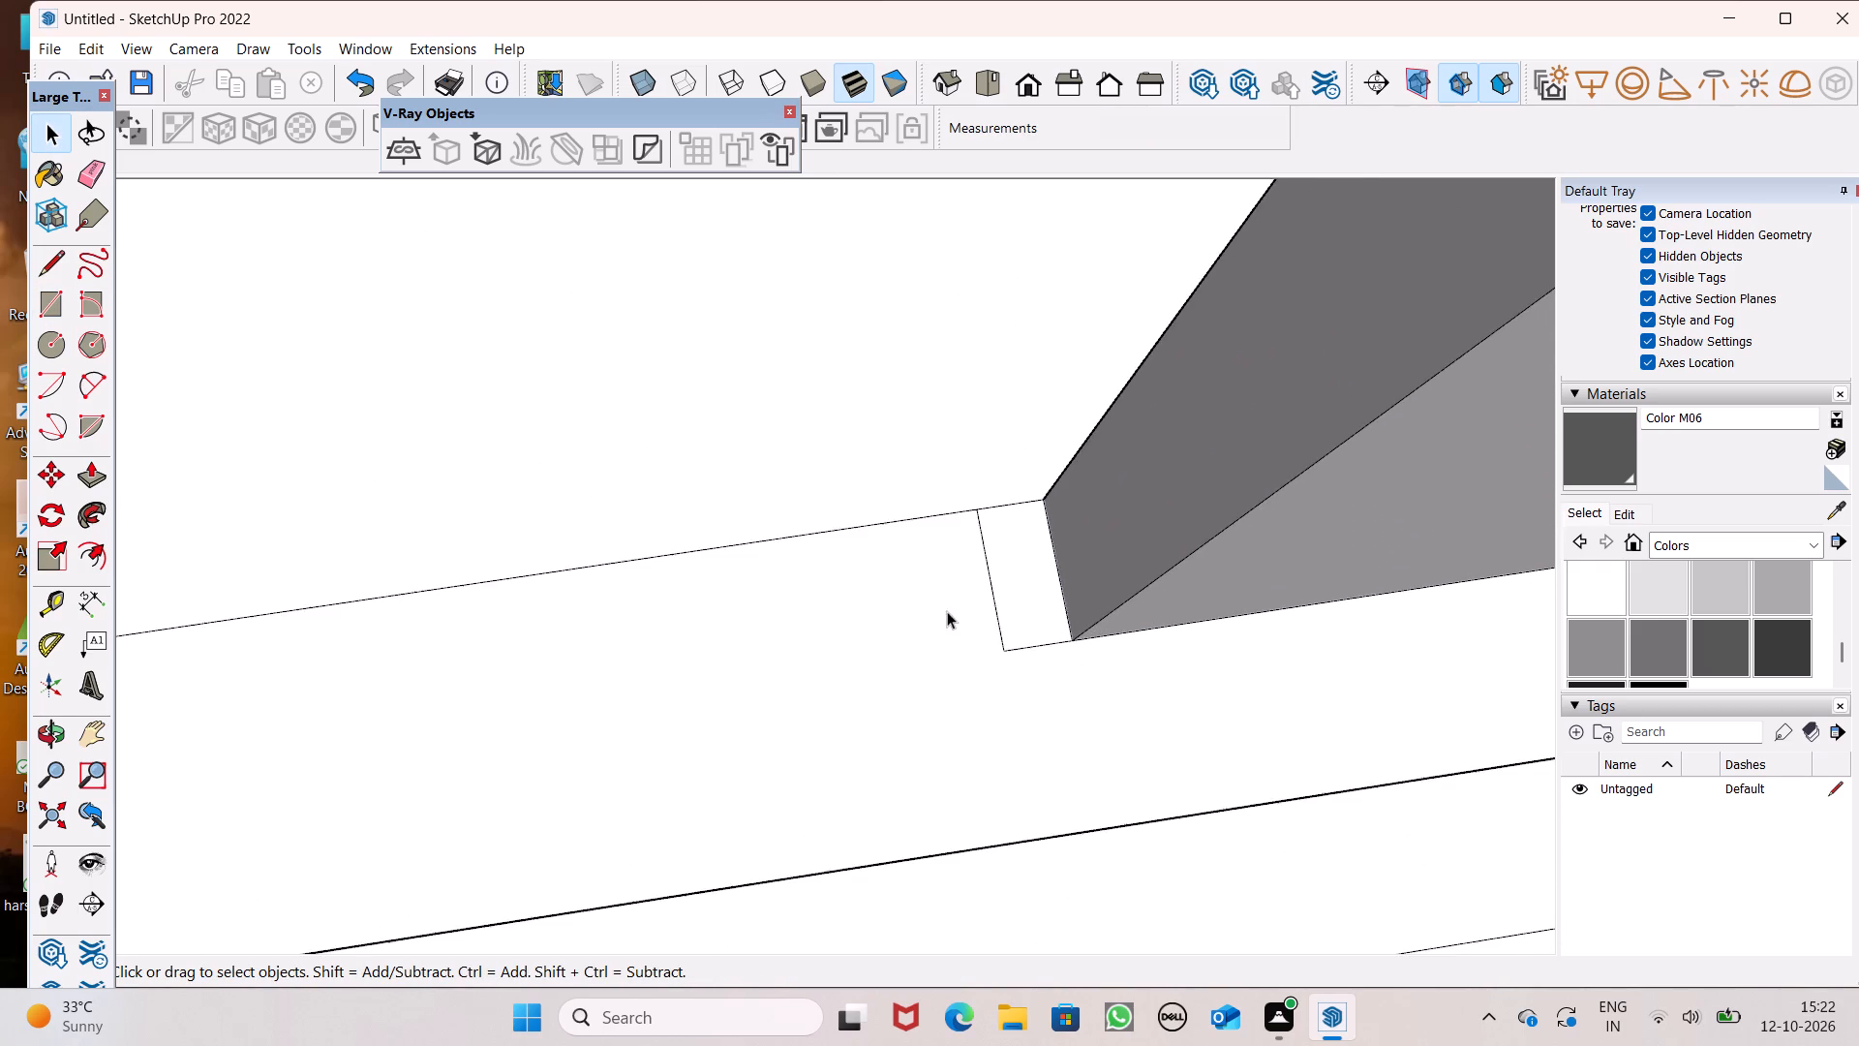
scroll(947, 611, down, 9)
middle_drag(1030, 612, 931, 600)
scroll(1024, 631, up, 3)
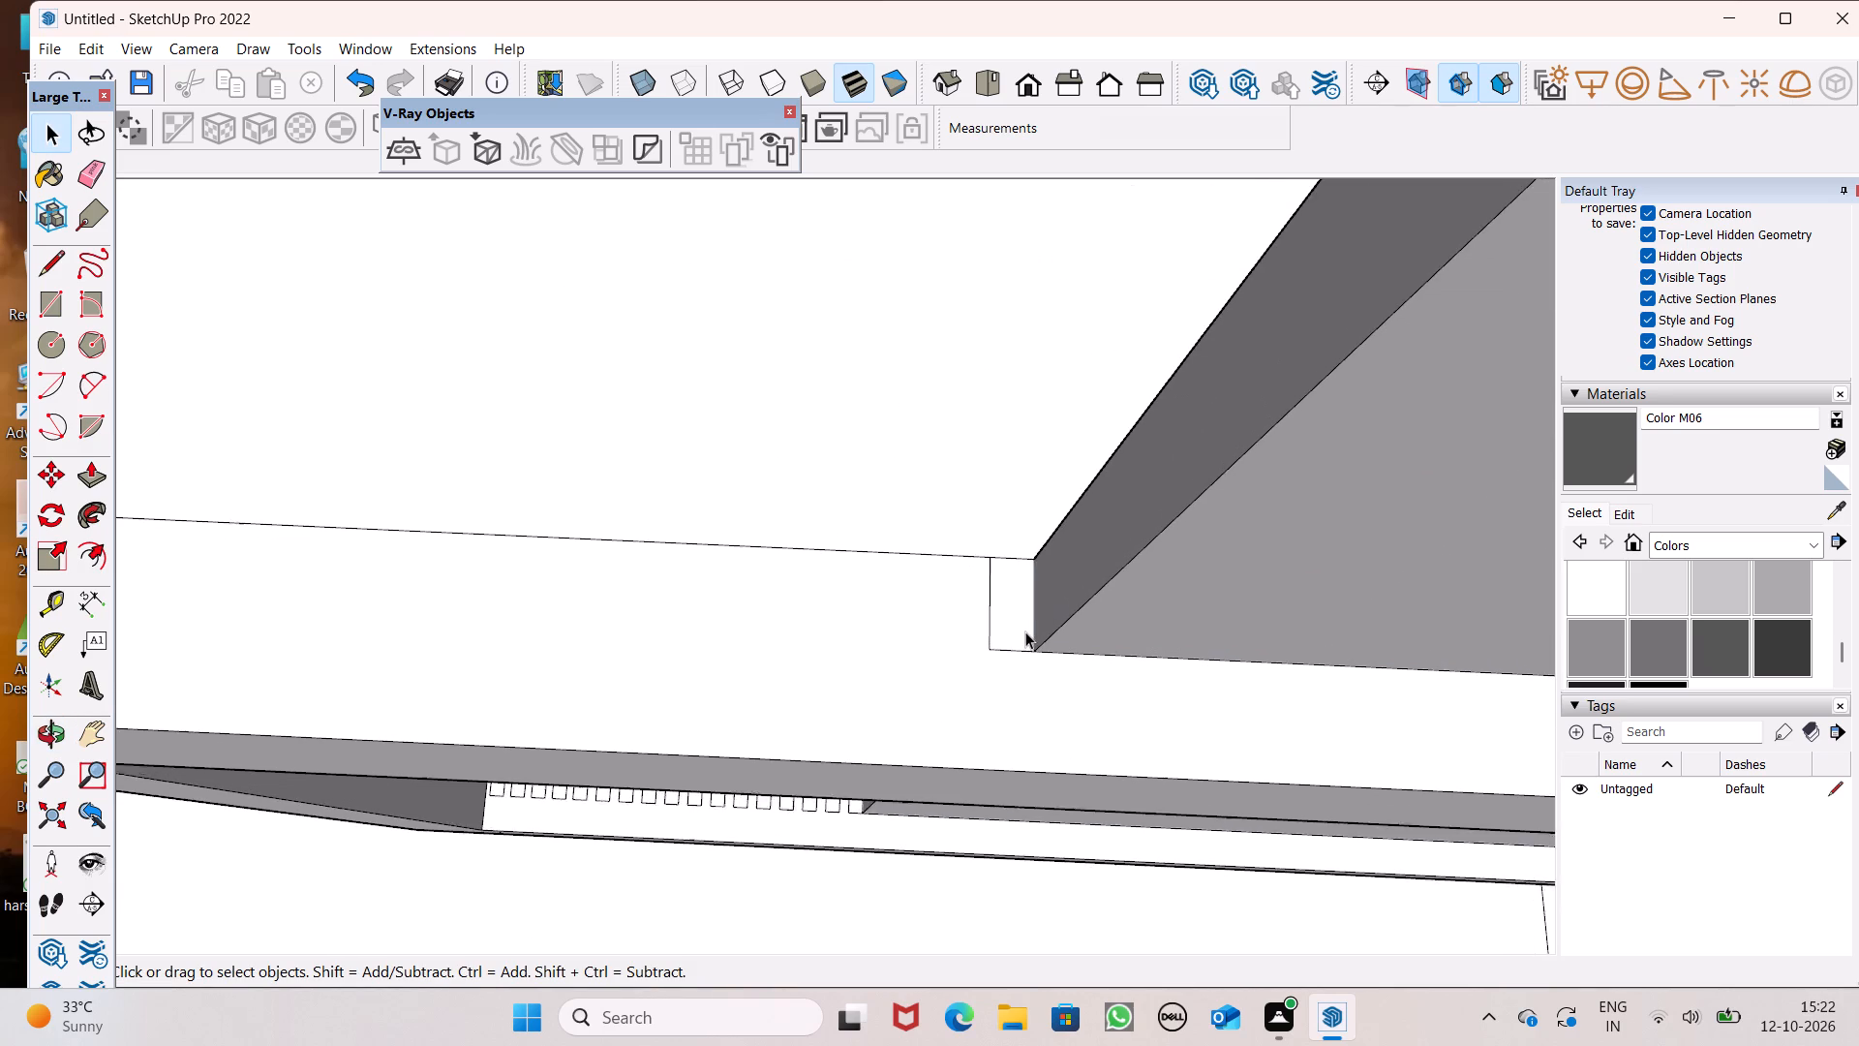
scroll(1025, 631, up, 1)
double_click(1025, 631)
scroll(1025, 631, down, 4)
key(m)
key(Return)
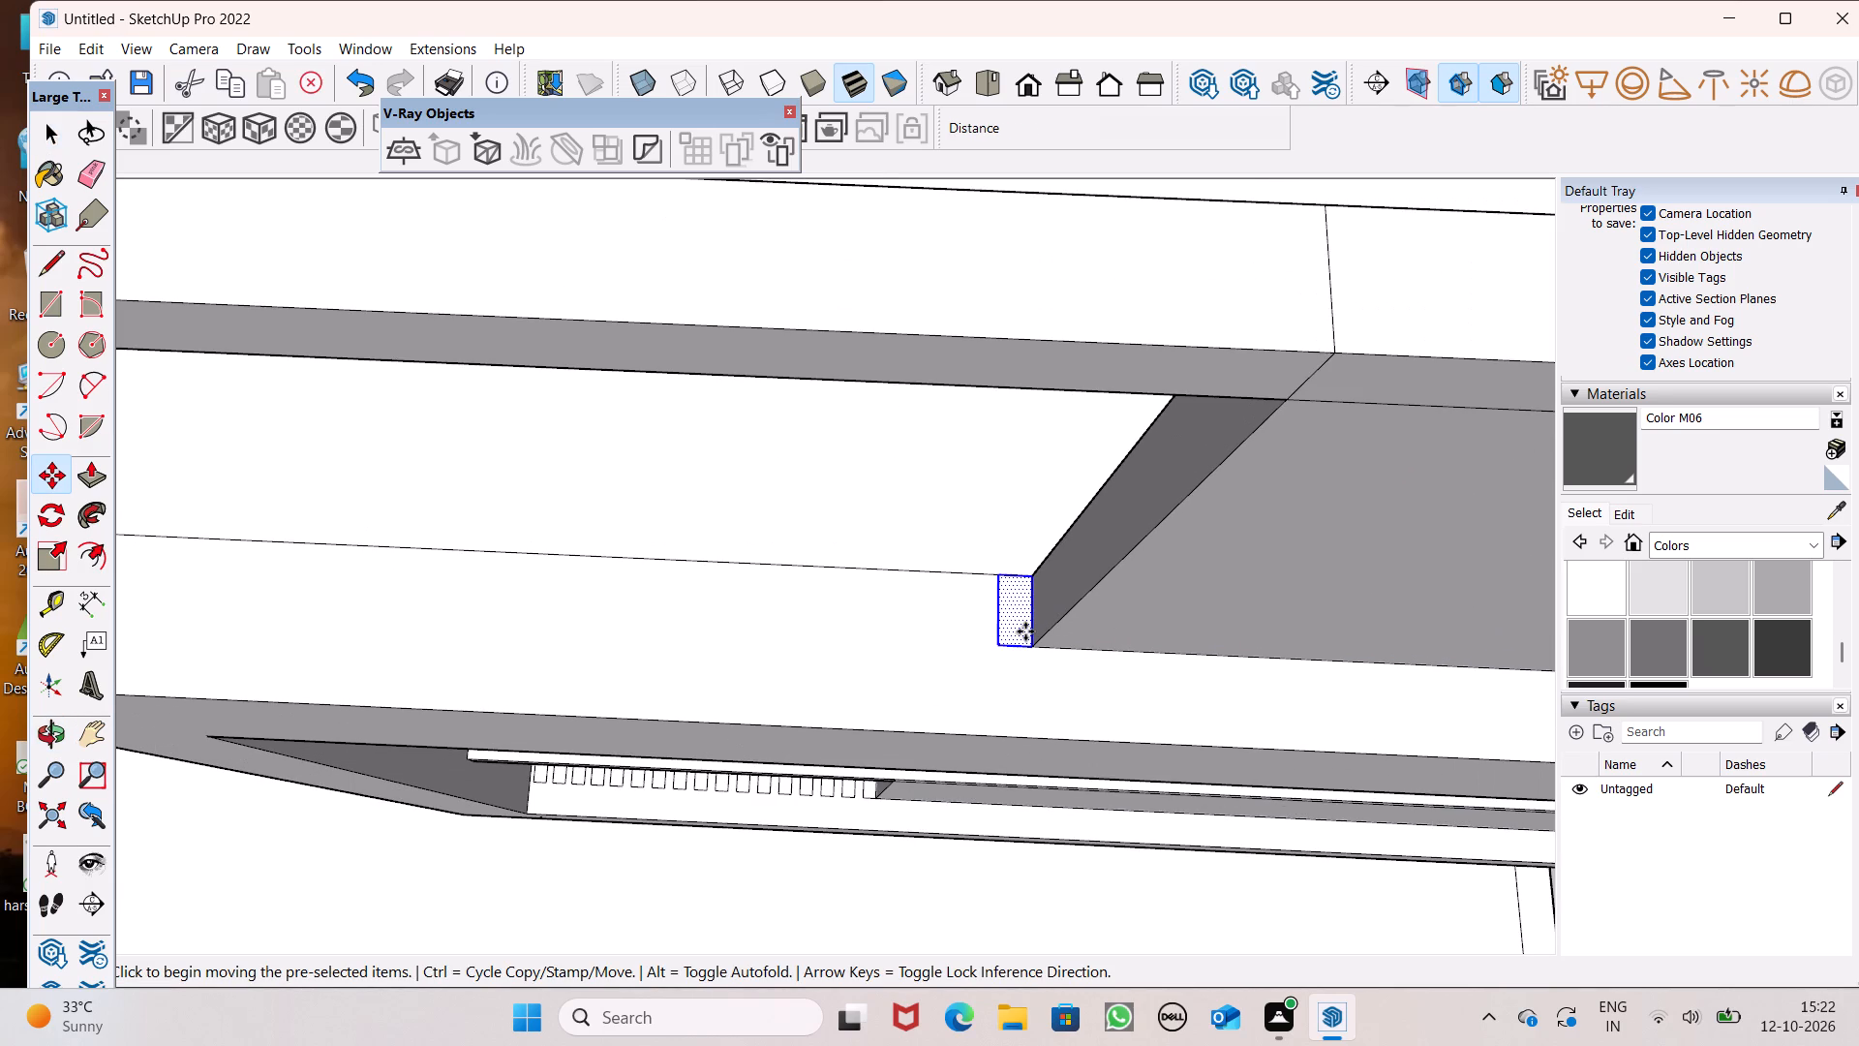
scroll(1019, 643, down, 3)
middle_drag(1028, 651, 1109, 670)
scroll(1054, 669, up, 3)
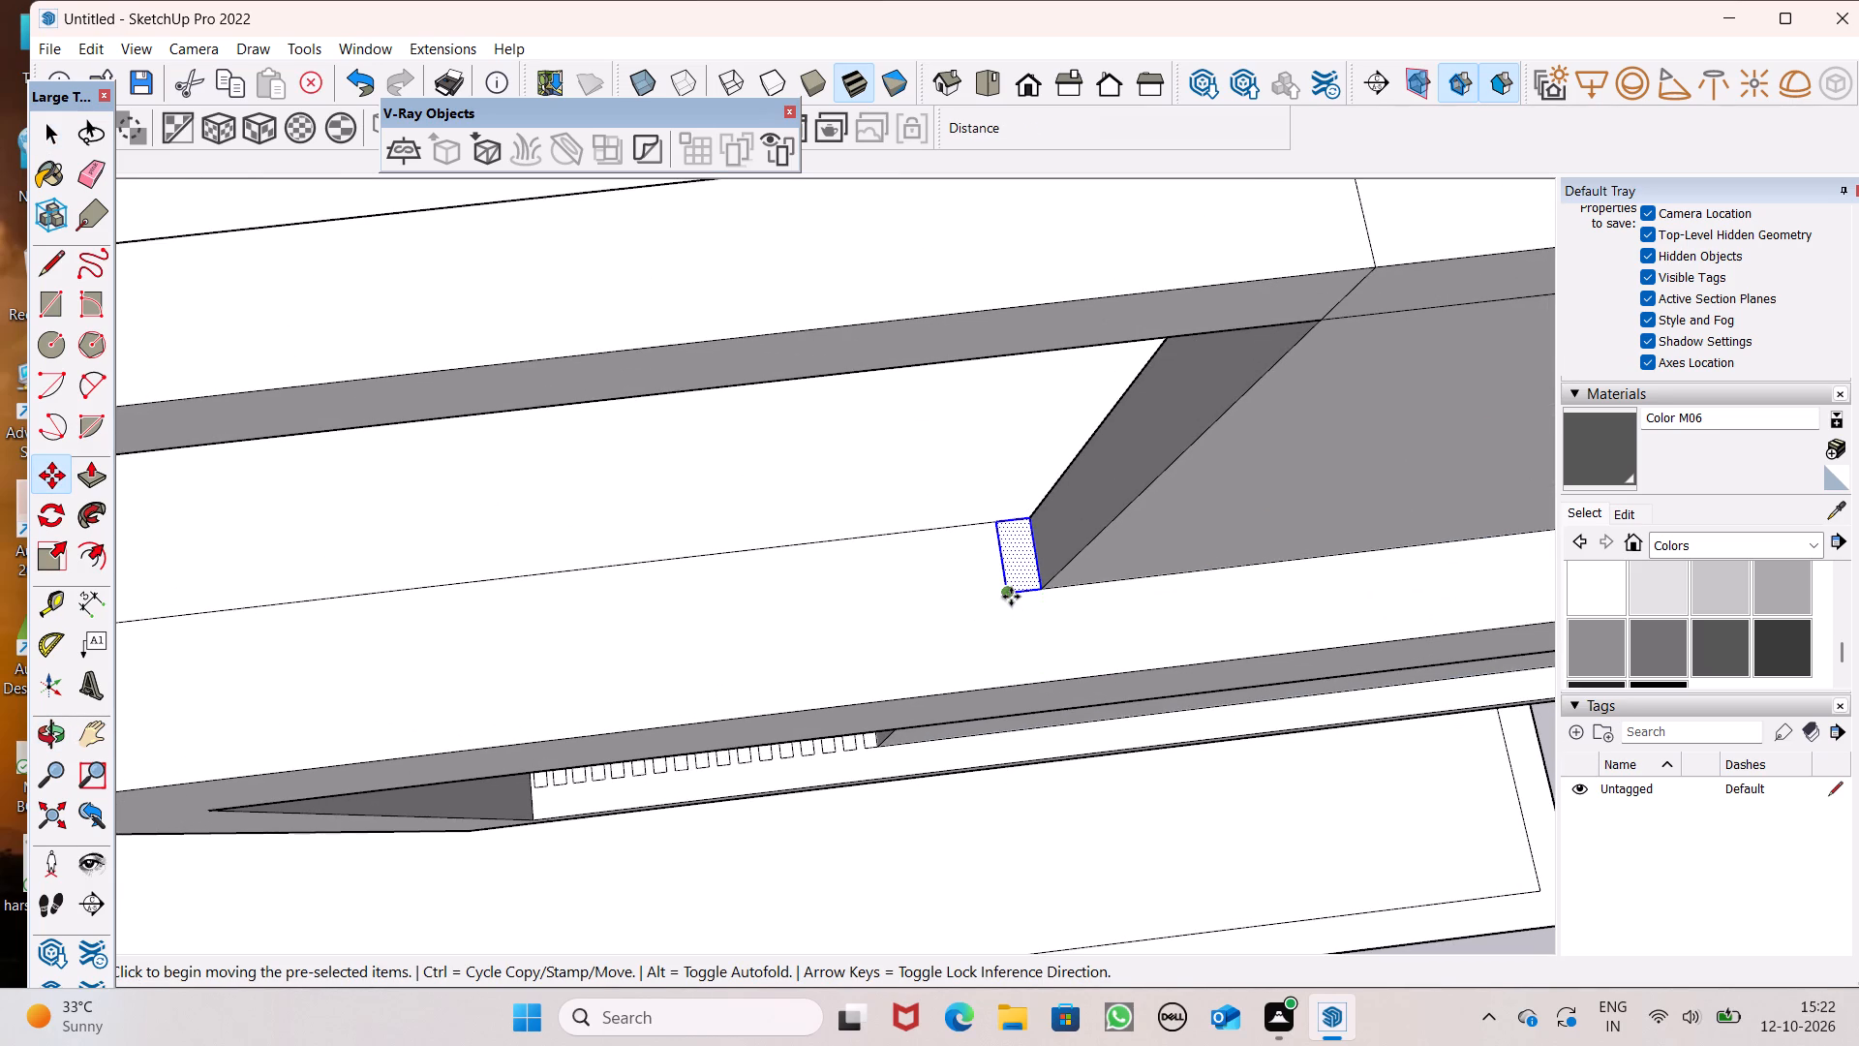
drag(1011, 597, 929, 603)
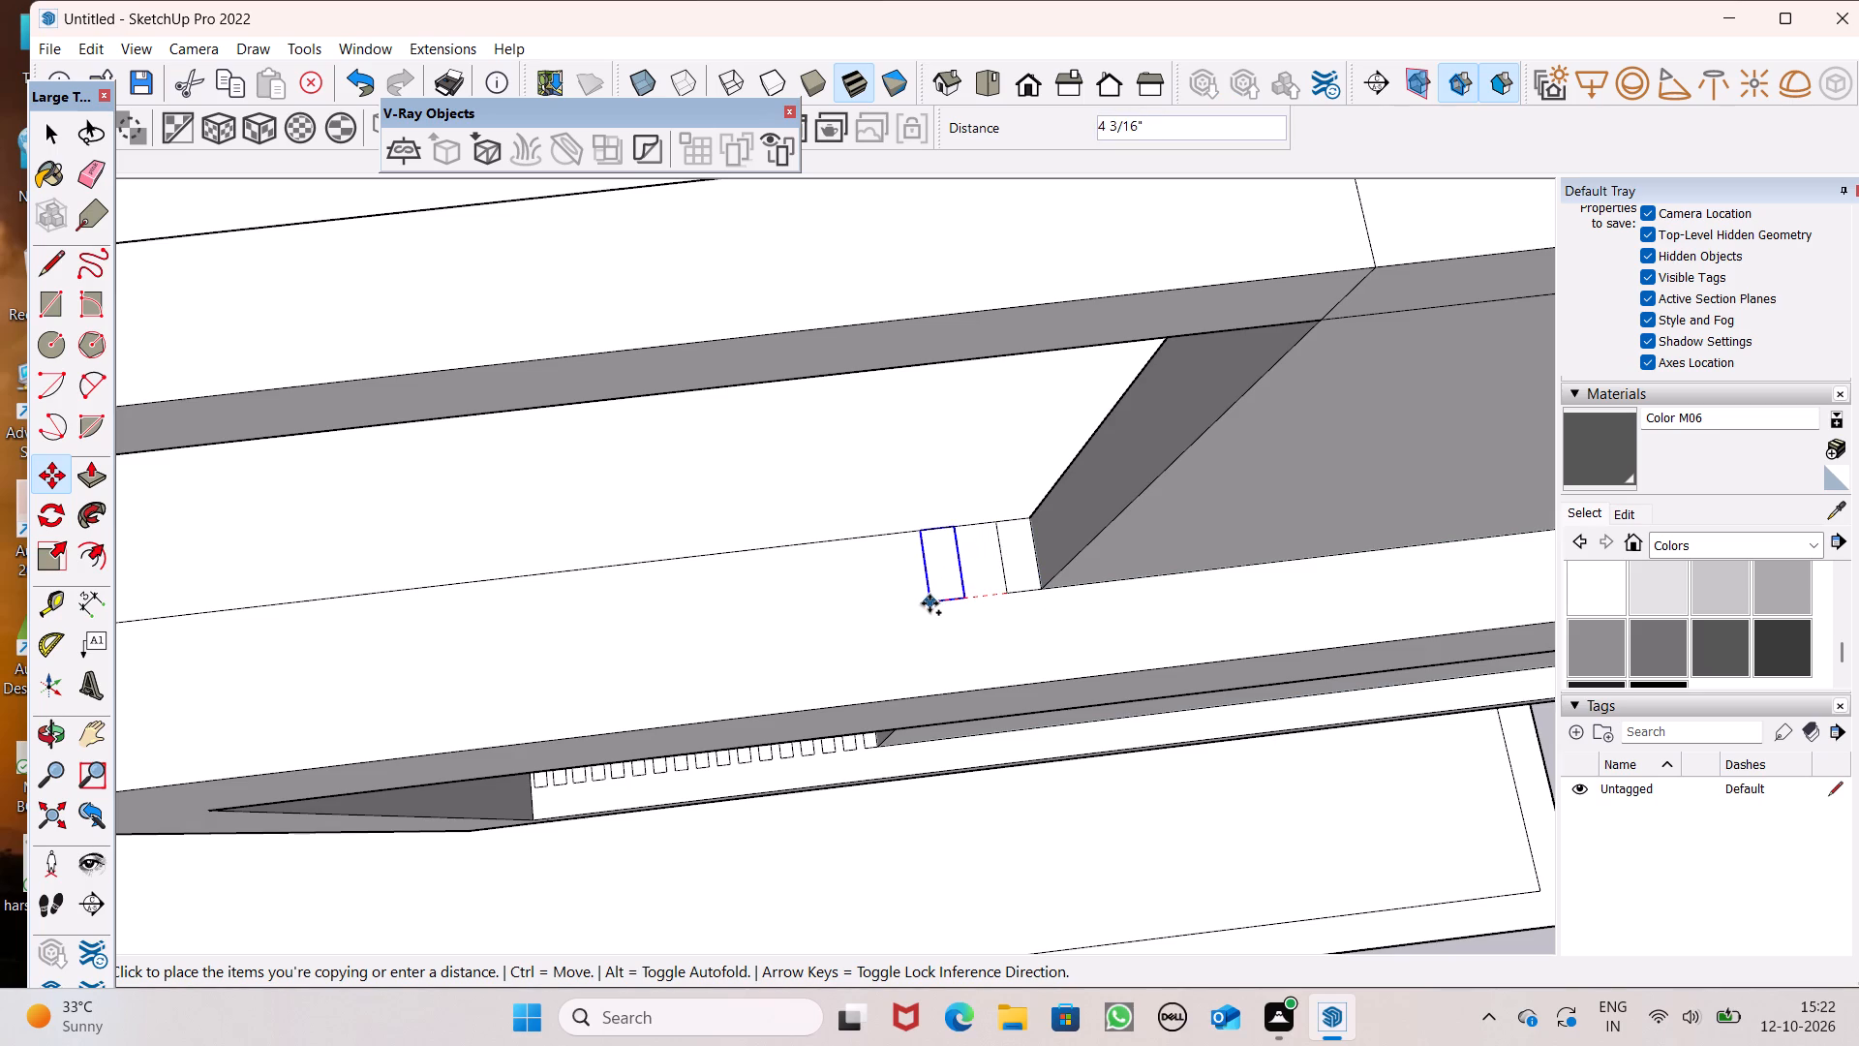
drag(929, 603, 929, 604)
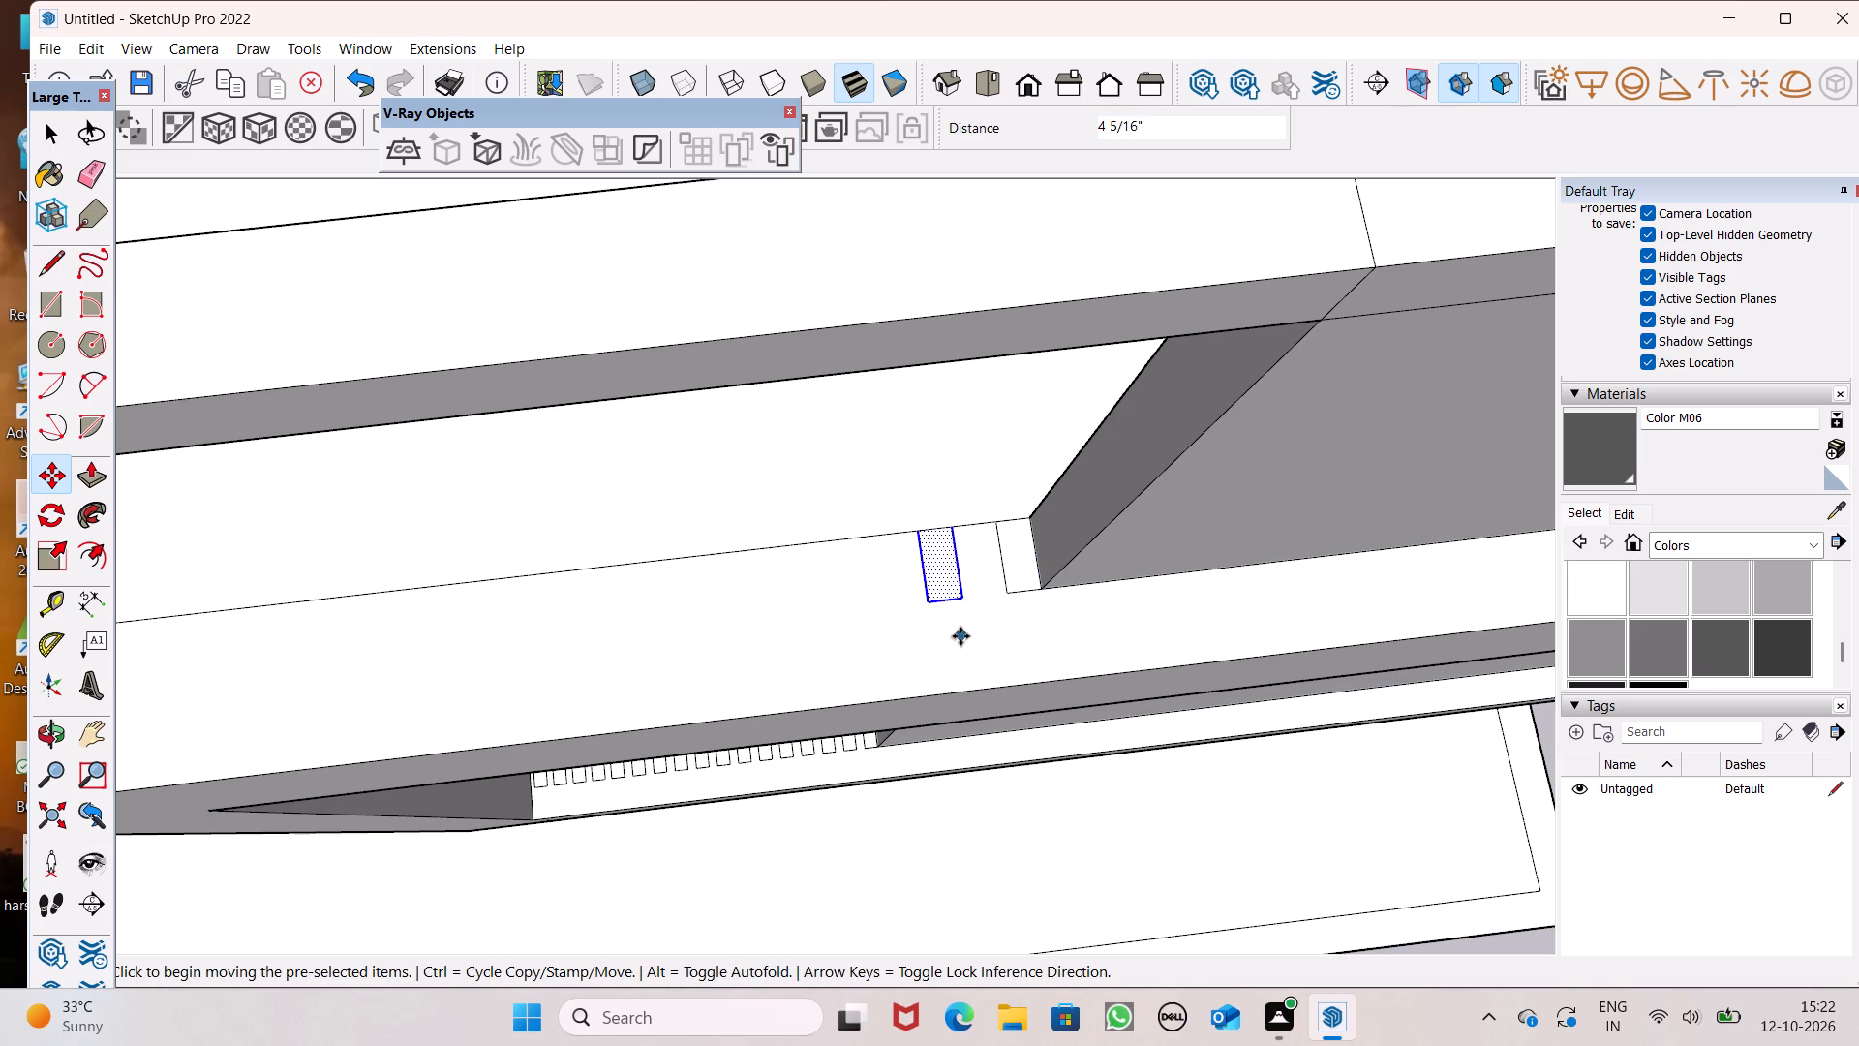
key(shift+asterisk)
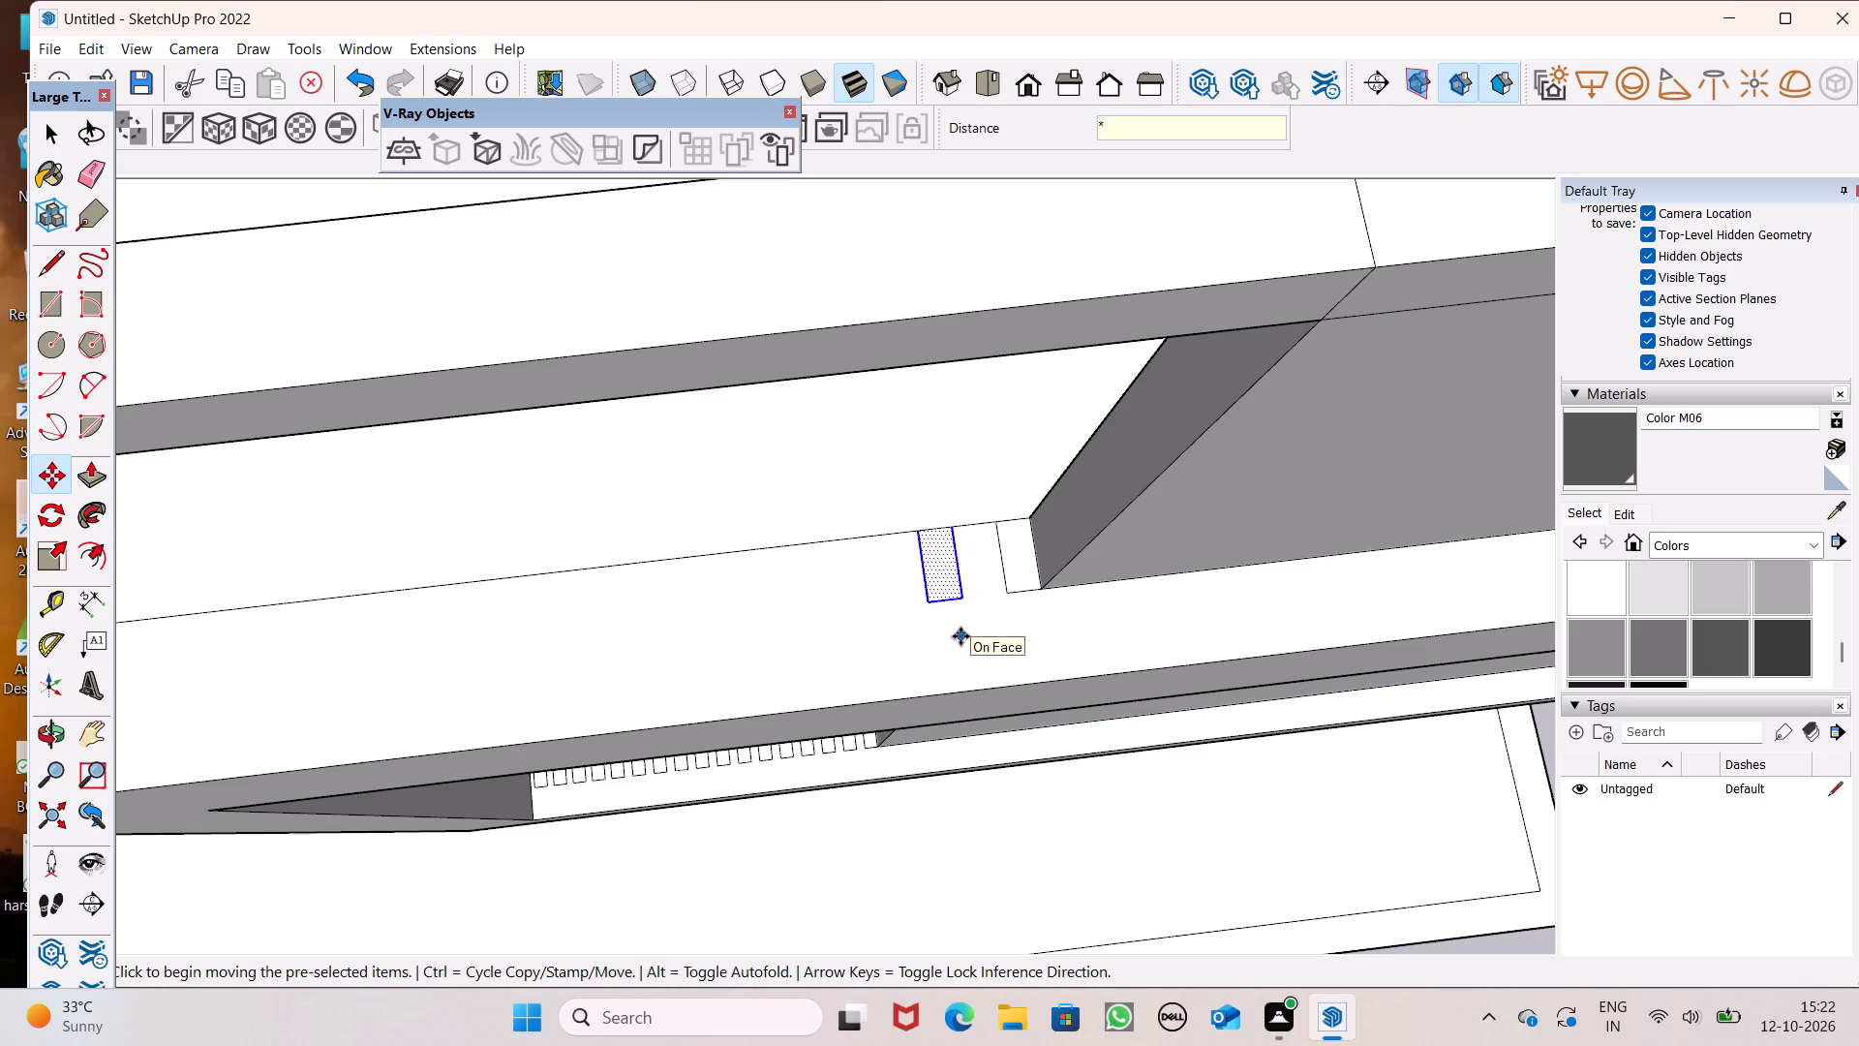
text(20)
key(Return)
Erase the surplus rectangle copies that run past the ledge onto the side wall next to the dark slats.
scroll(1000, 652, down, 2)
scroll(1059, 571, down, 5)
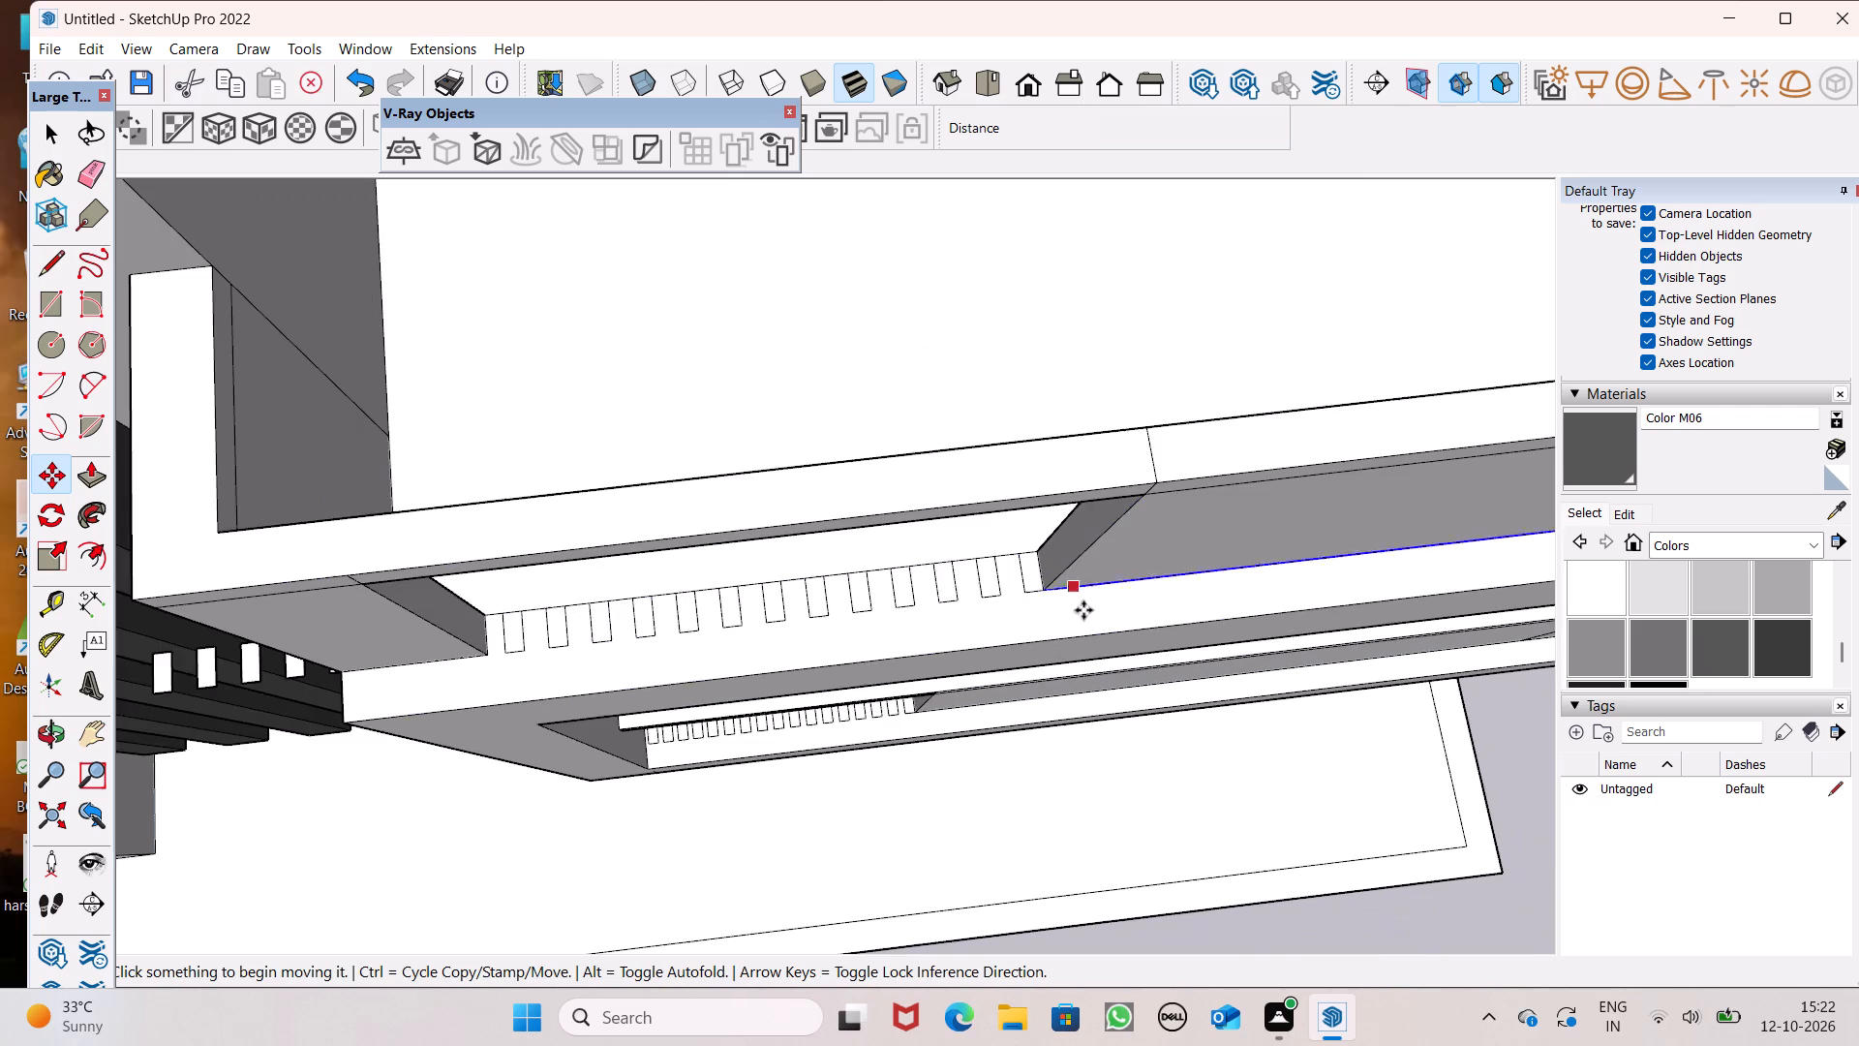
middle_drag(1071, 687, 1246, 547)
scroll(1081, 497, down, 3)
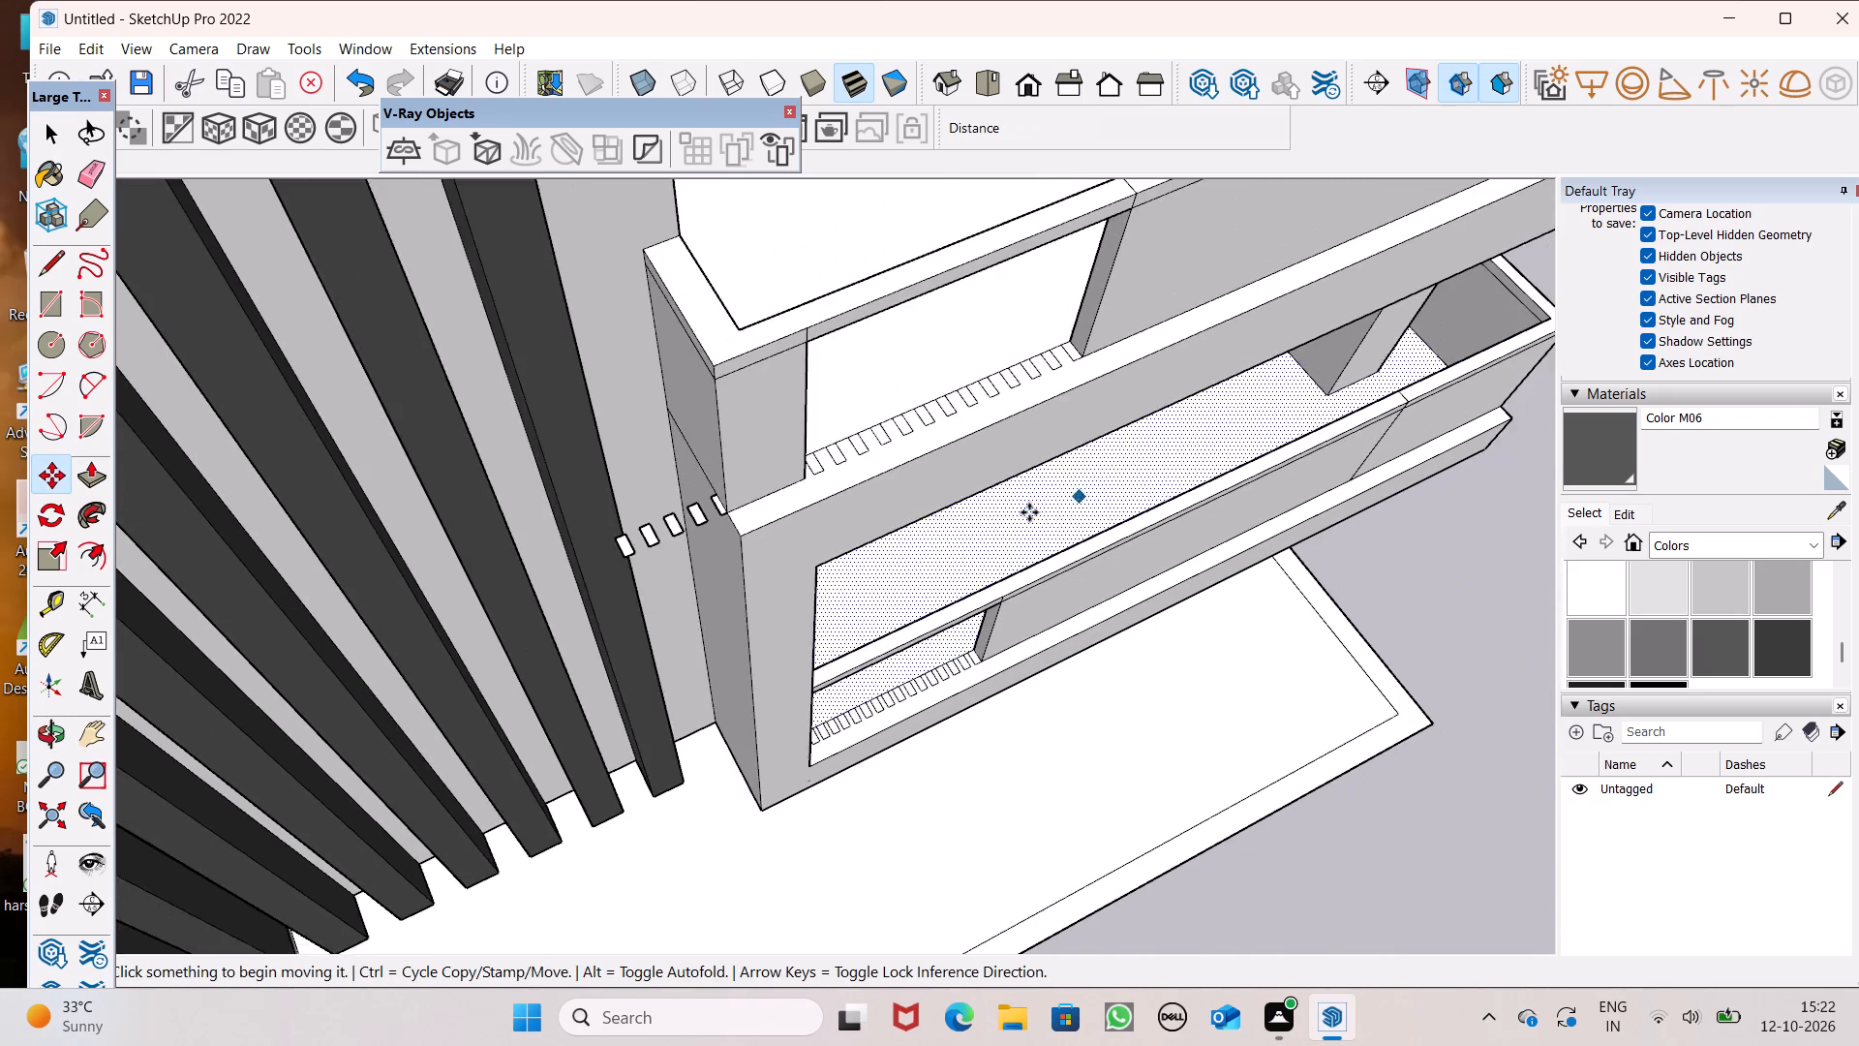
middle_drag(632, 559, 877, 524)
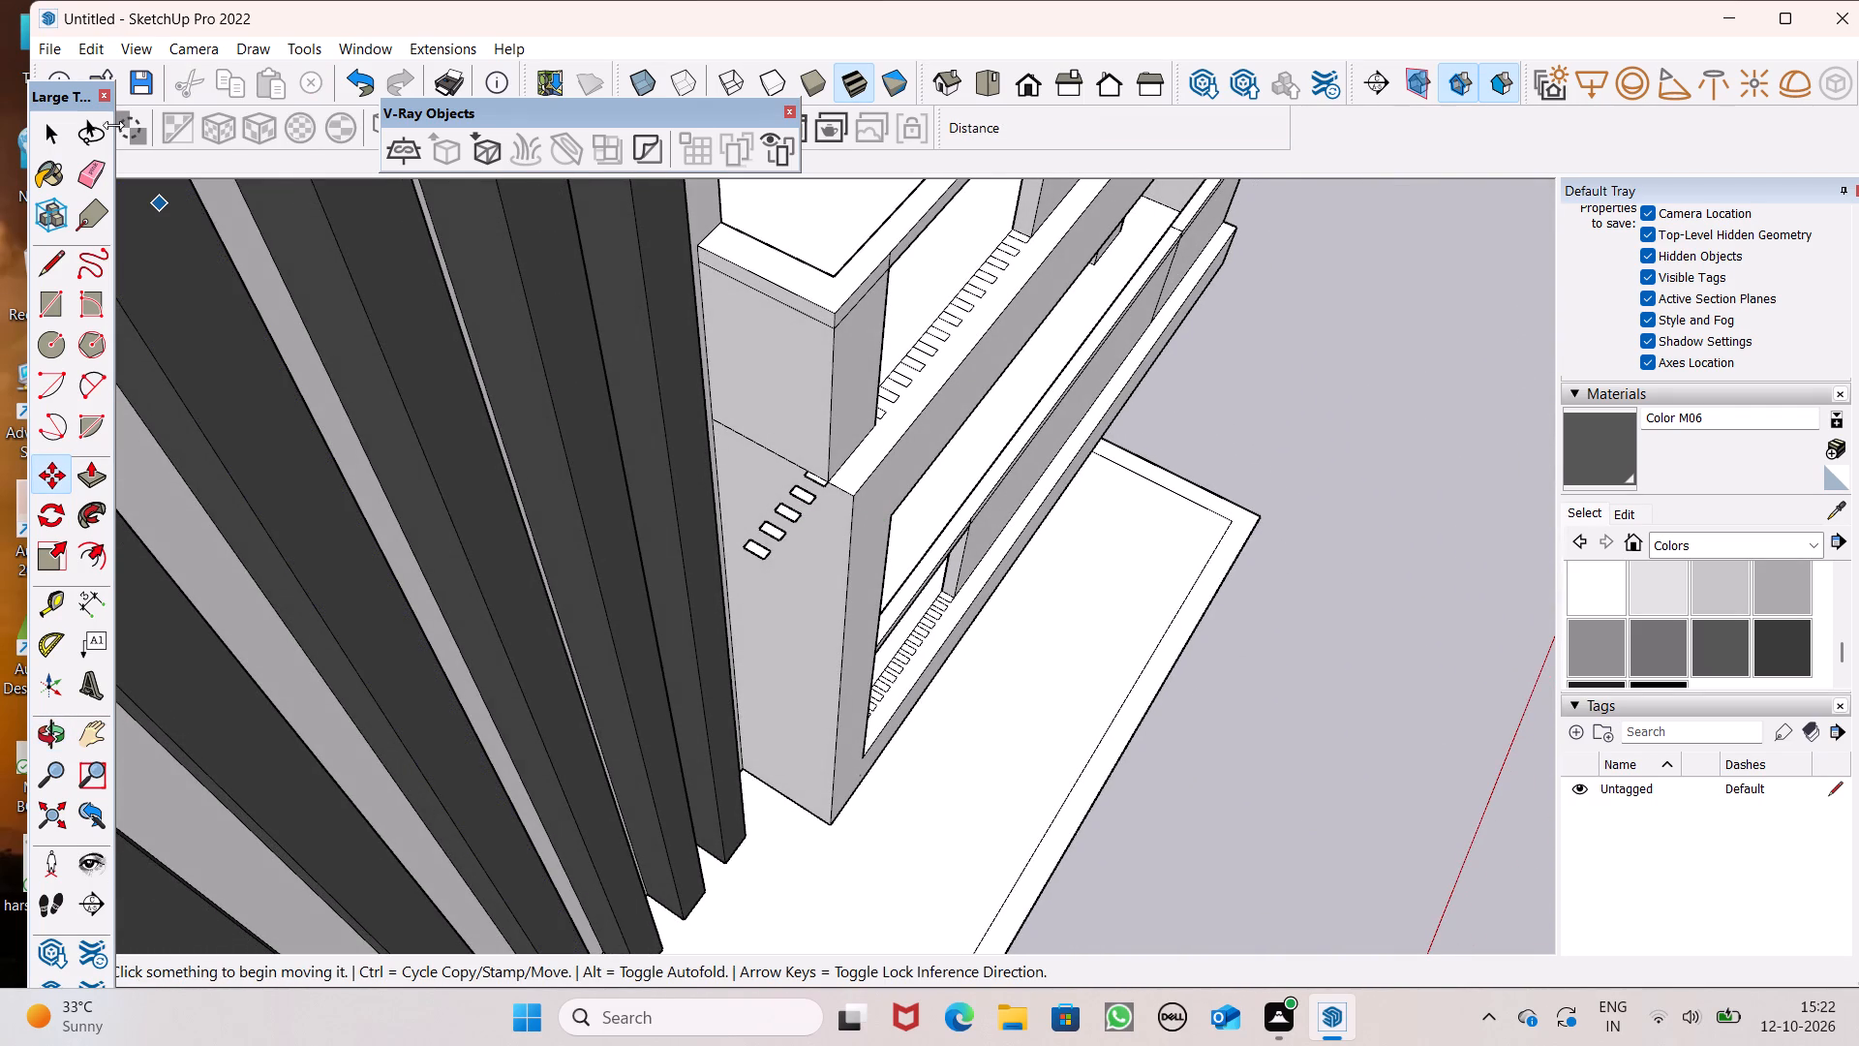
click(89, 164)
scroll(538, 491, up, 9)
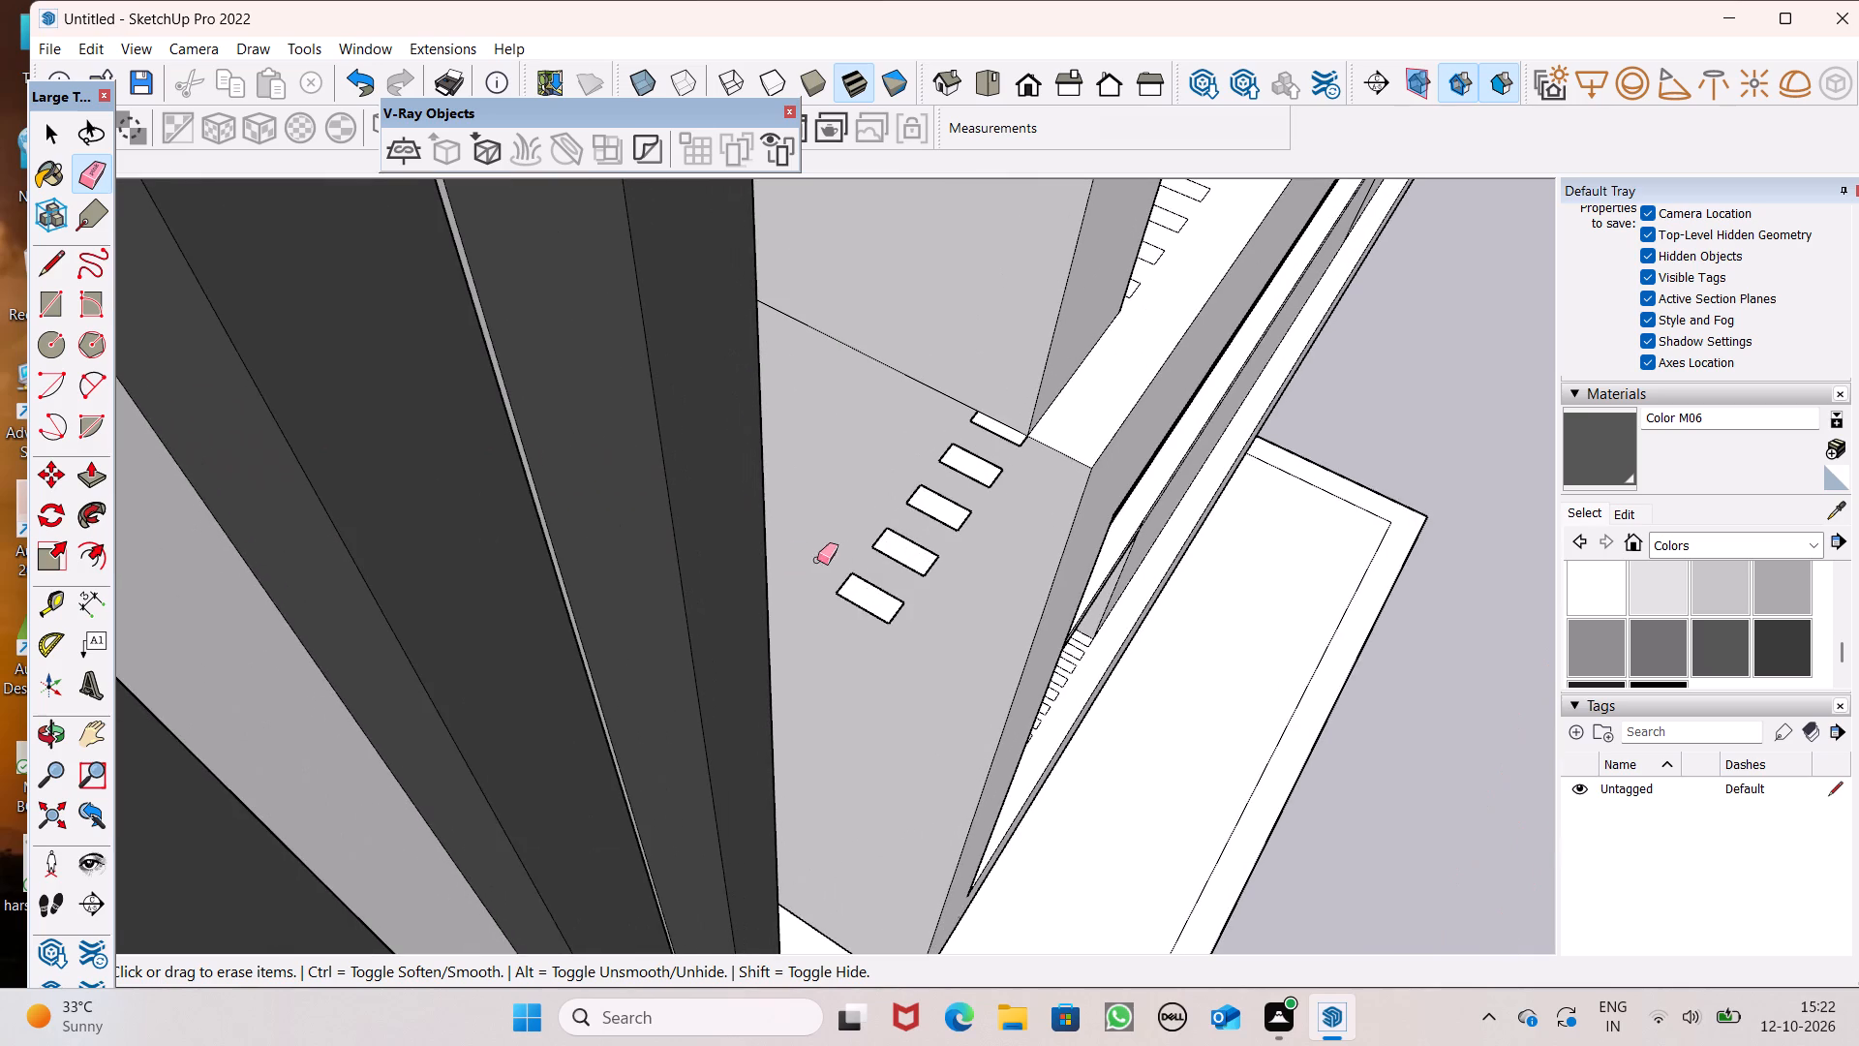
drag(849, 594, 862, 595)
click(873, 587)
drag(845, 586, 862, 600)
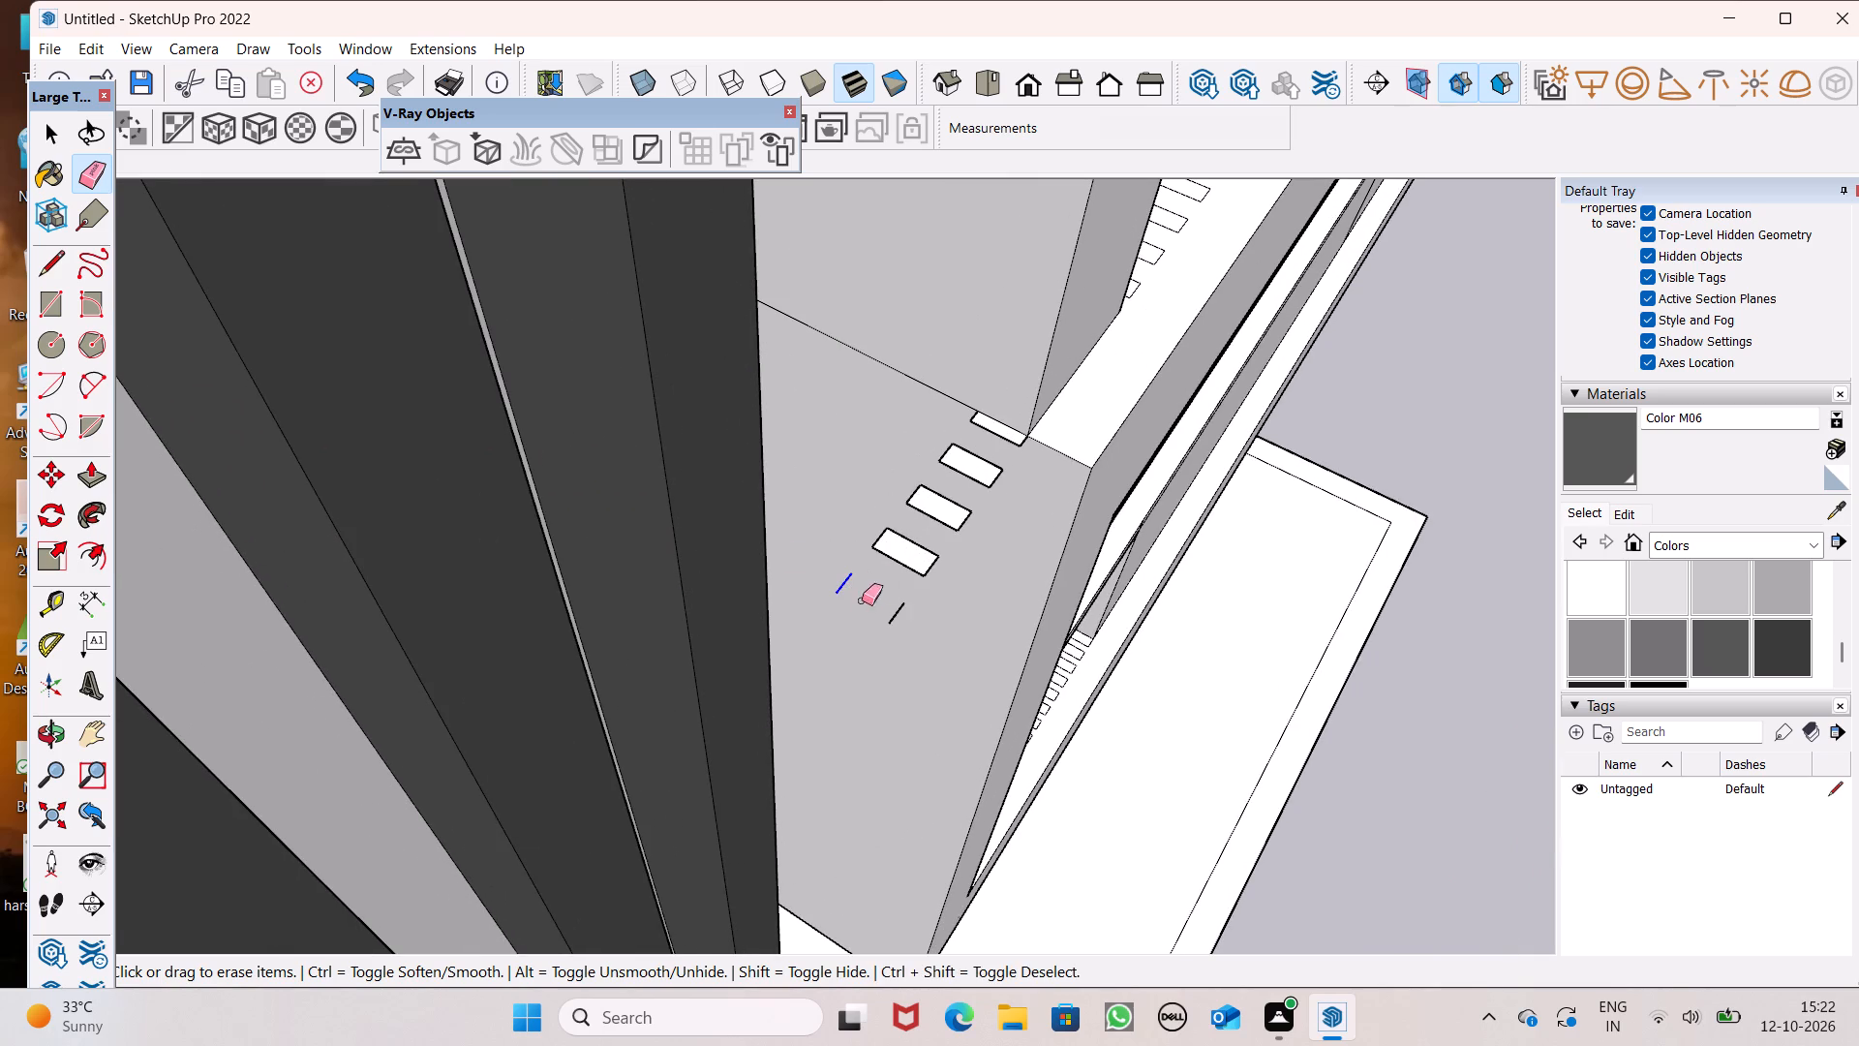
drag(862, 600, 881, 589)
drag(889, 533, 909, 538)
drag(909, 538, 924, 556)
drag(947, 492, 963, 534)
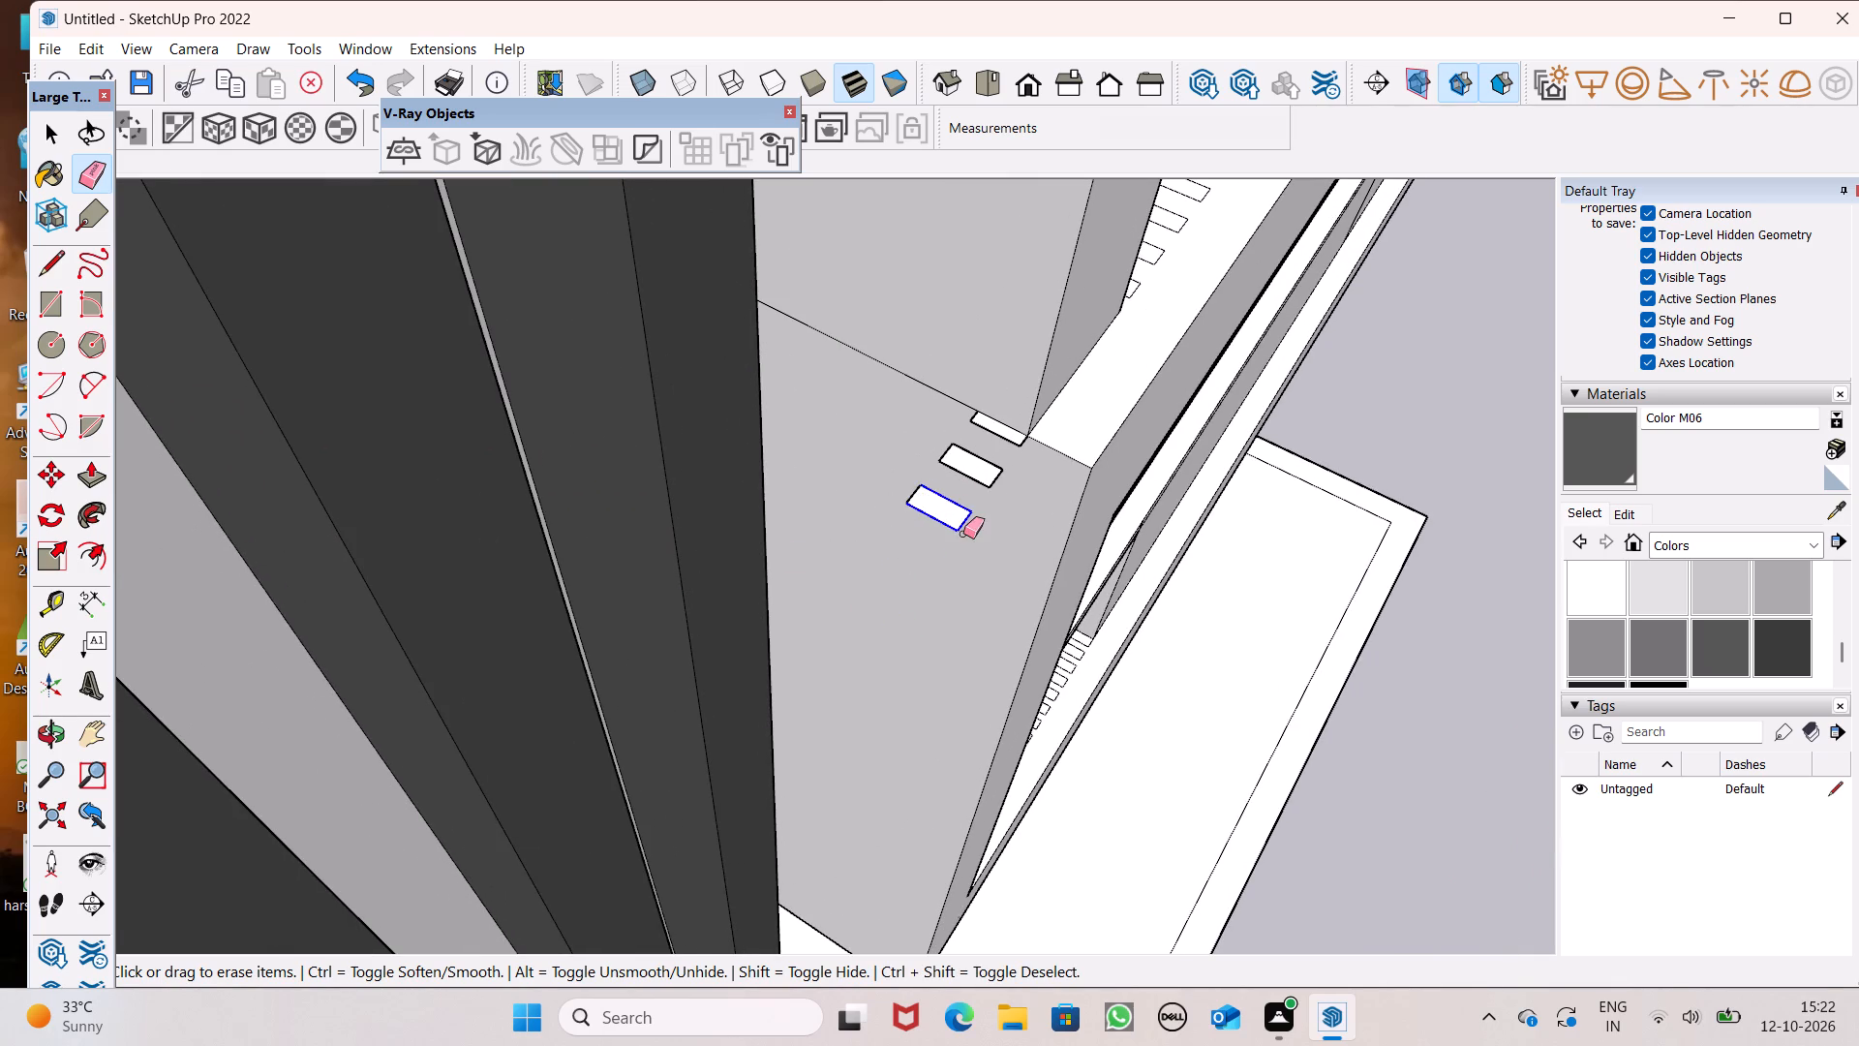
drag(963, 534, 927, 478)
drag(960, 437, 997, 481)
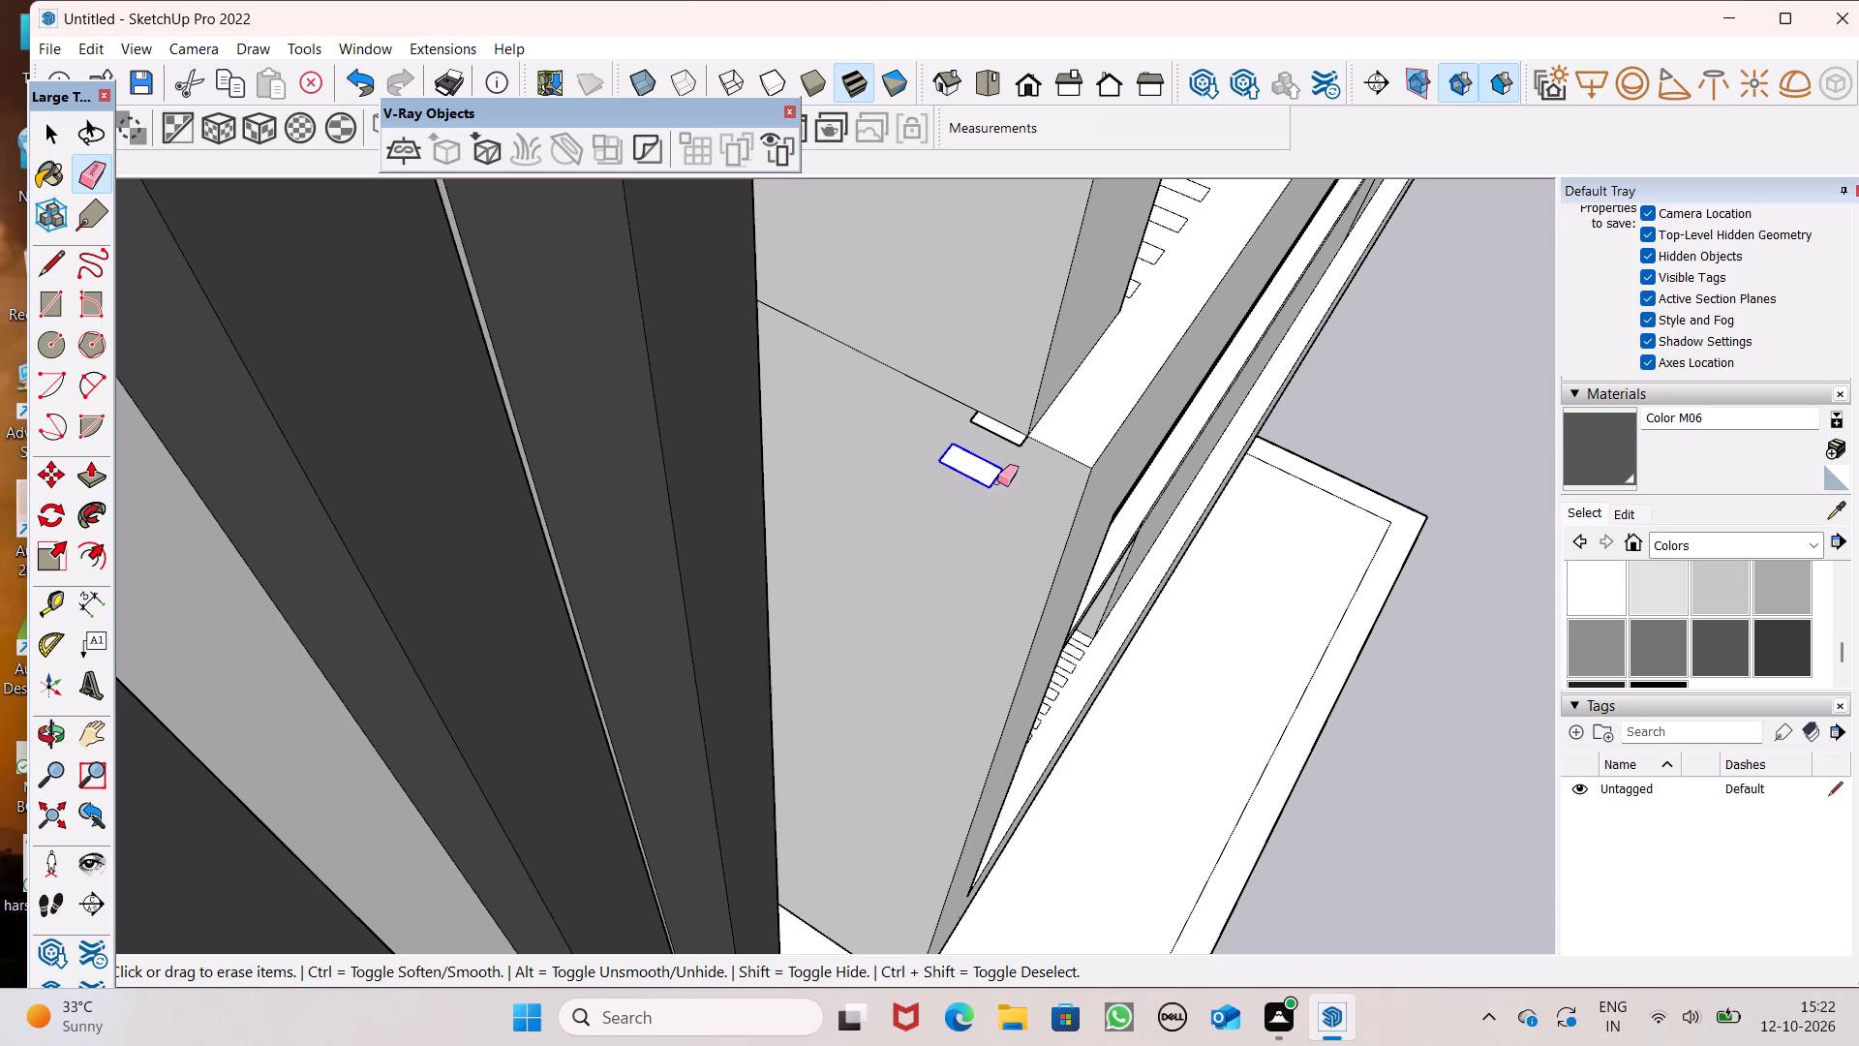
drag(997, 481, 990, 462)
scroll(990, 425, up, 16)
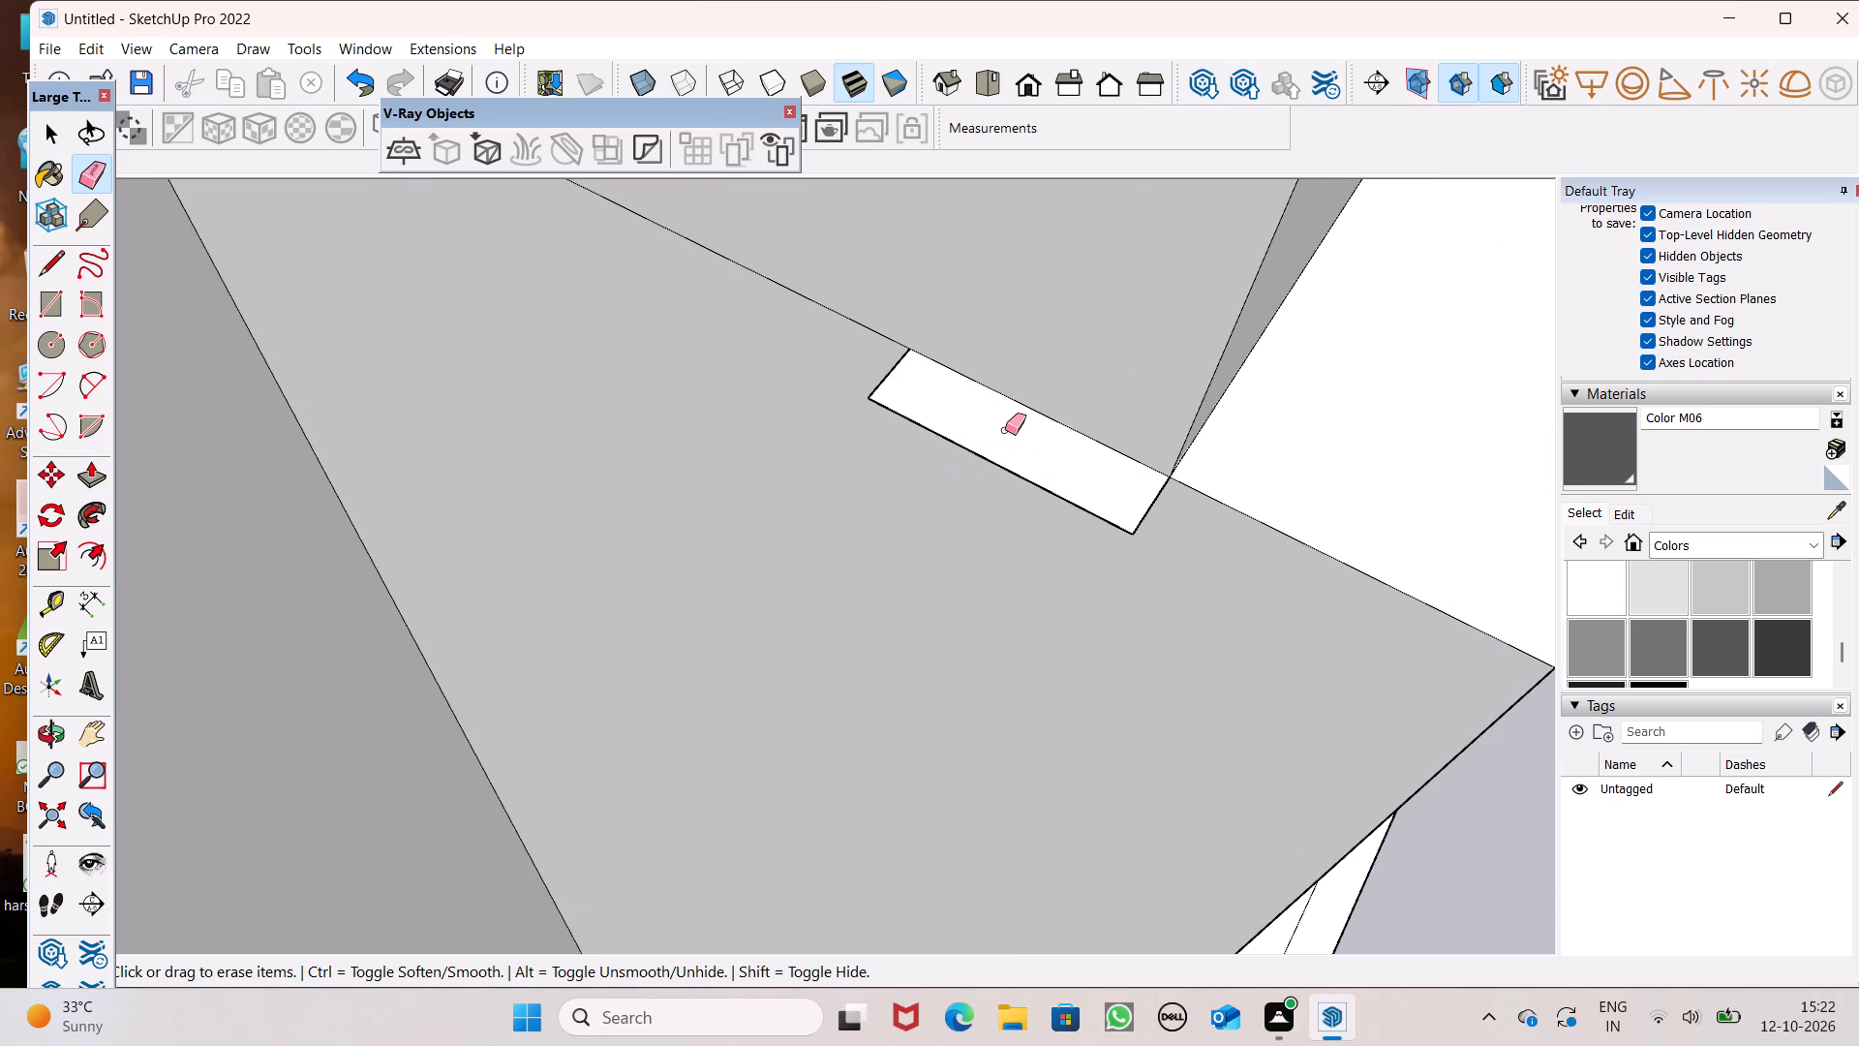
drag(890, 379, 1053, 495)
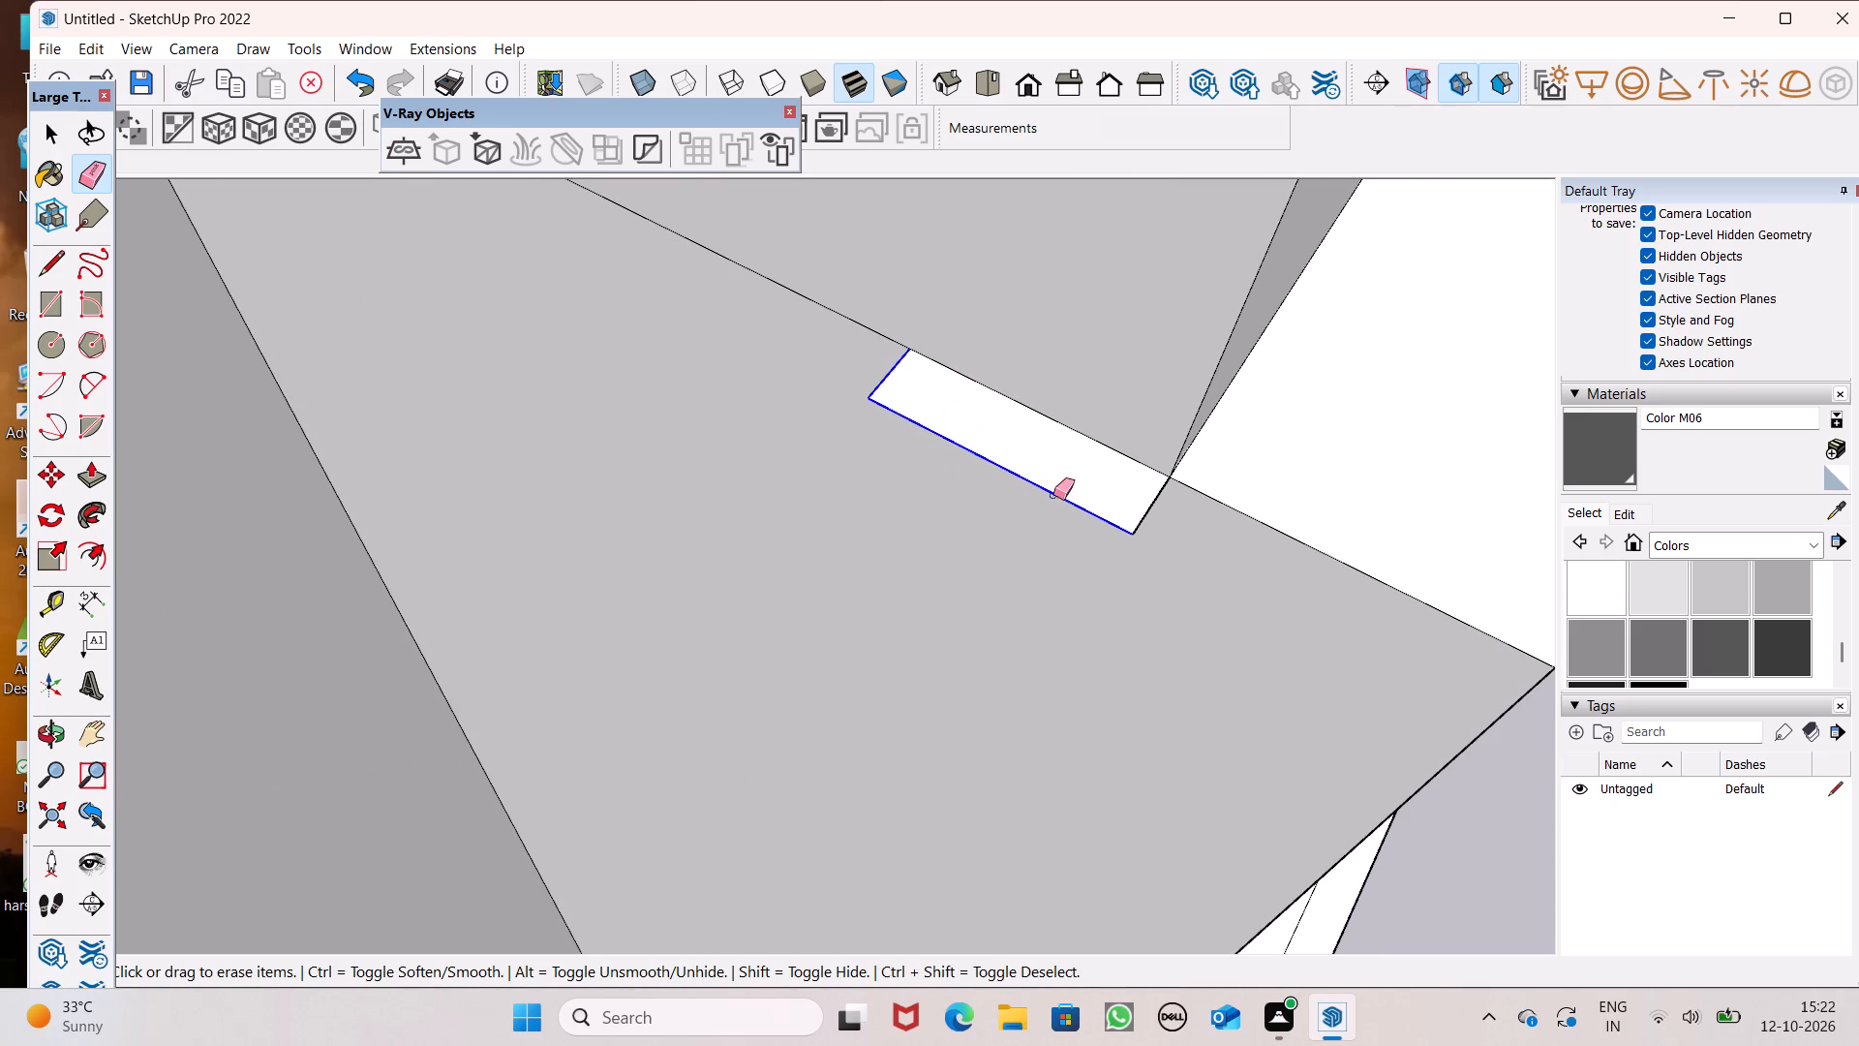
drag(1053, 495, 1110, 517)
scroll(879, 488, down, 13)
middle_drag(1054, 559, 1042, 573)
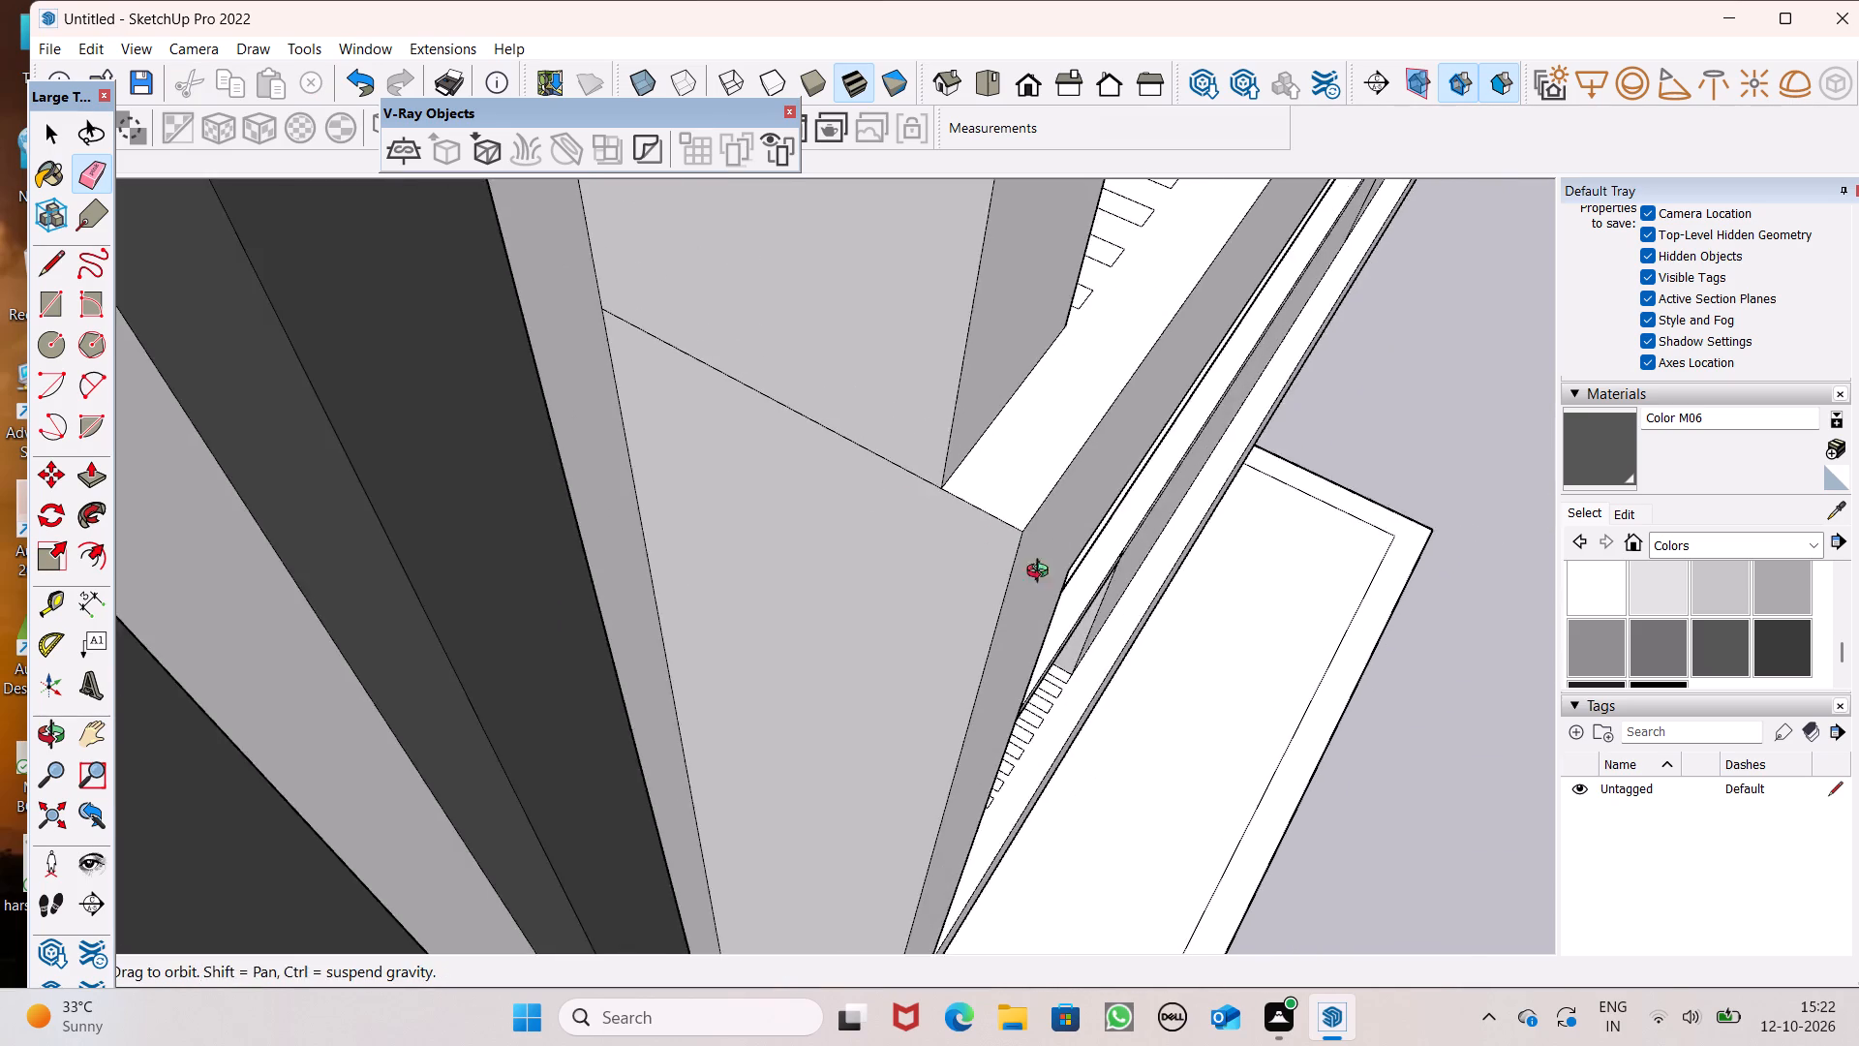
middle_drag(1042, 573, 776, 633)
scroll(786, 600, down, 7)
key(space)
Compare the spacing and fit of the rectangle rows on the ledges of the two balcony openings.
scroll(911, 561, down, 4)
middle_drag(989, 613, 777, 580)
scroll(874, 543, up, 4)
scroll(992, 509, down, 2)
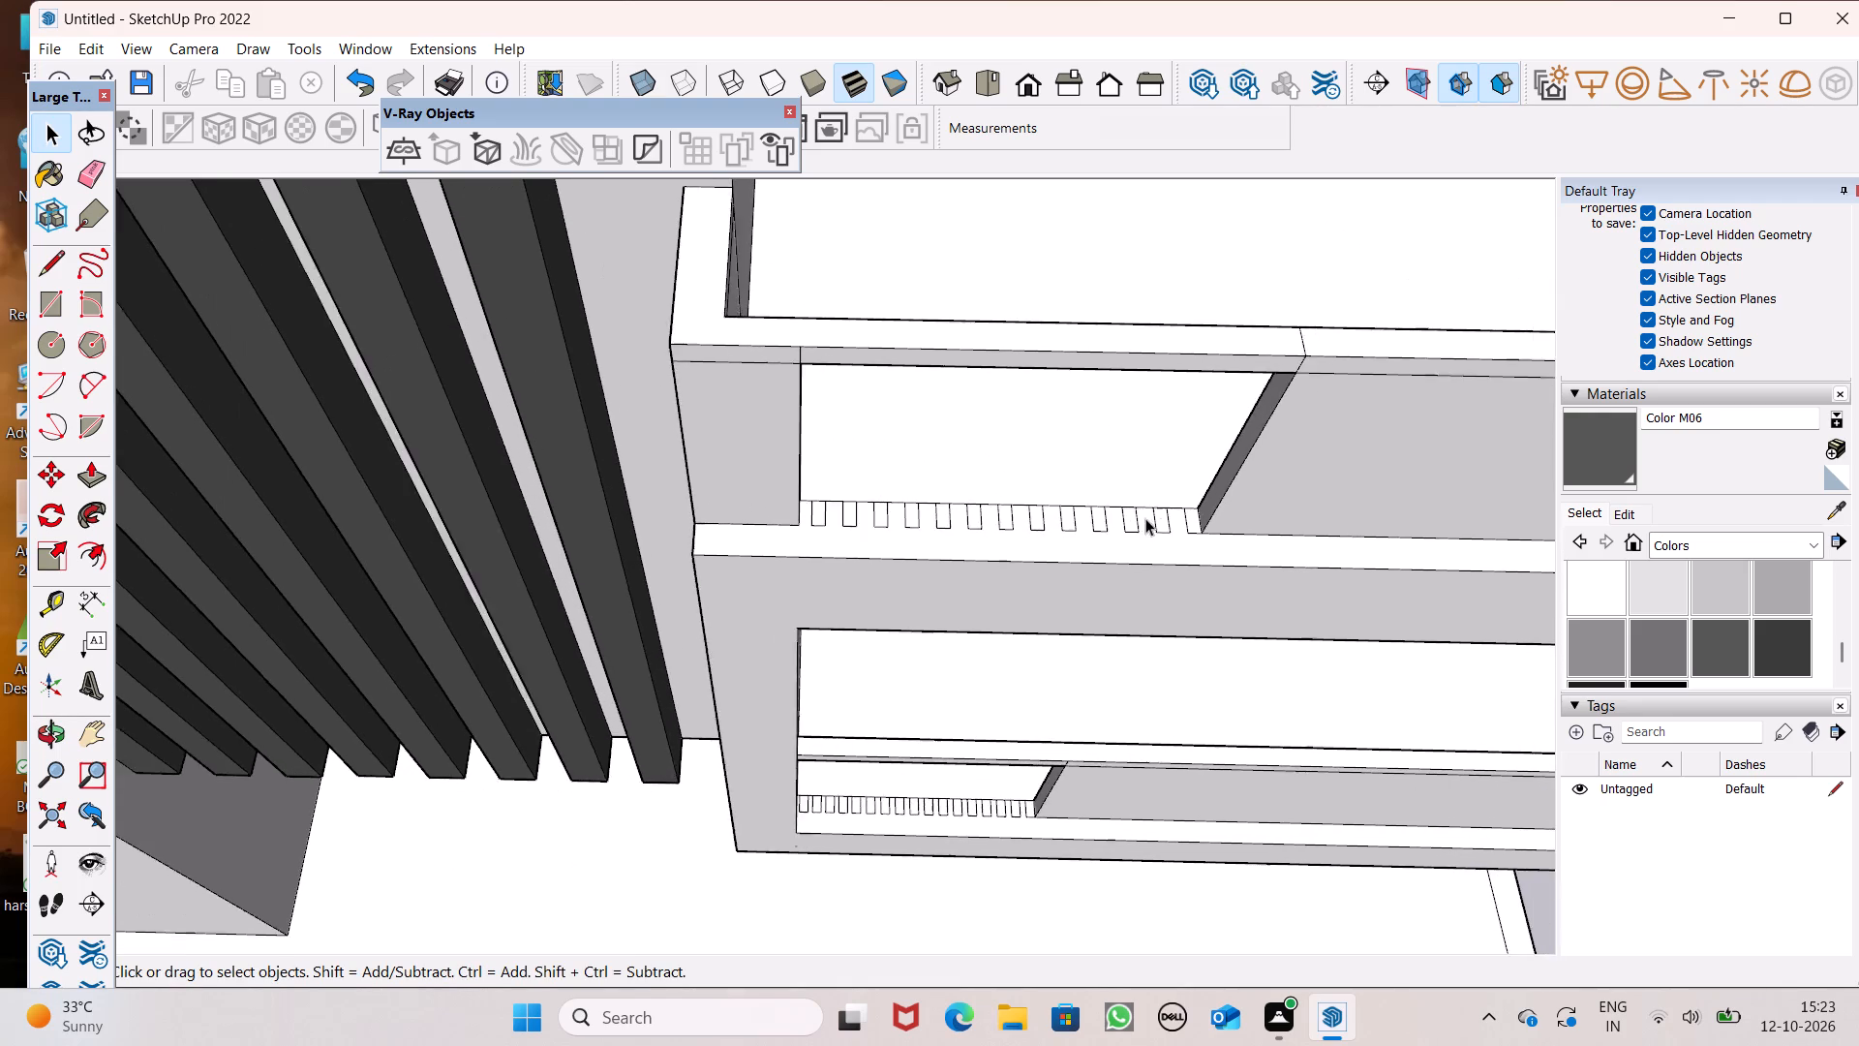
scroll(1145, 518, down, 4)
scroll(1227, 528, up, 6)
scroll(1191, 549, down, 10)
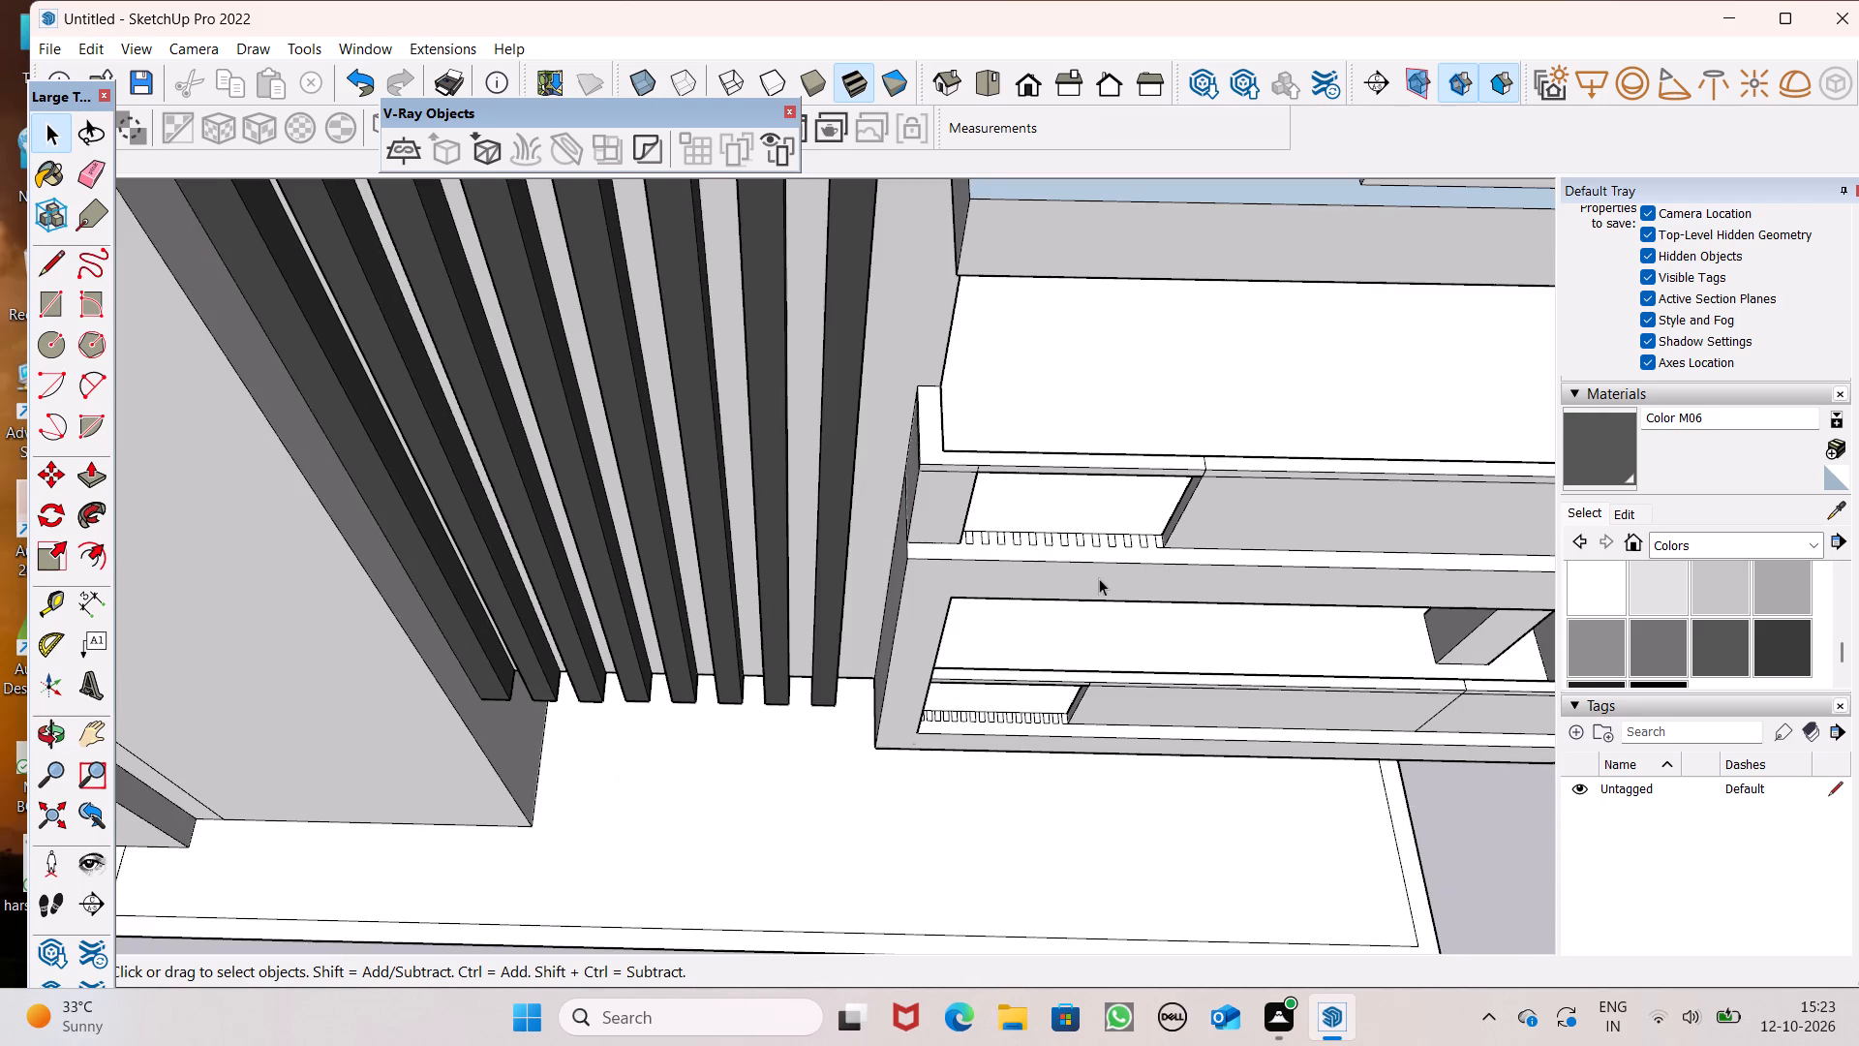
scroll(1227, 505, up, 4)
scroll(1140, 595, up, 5)
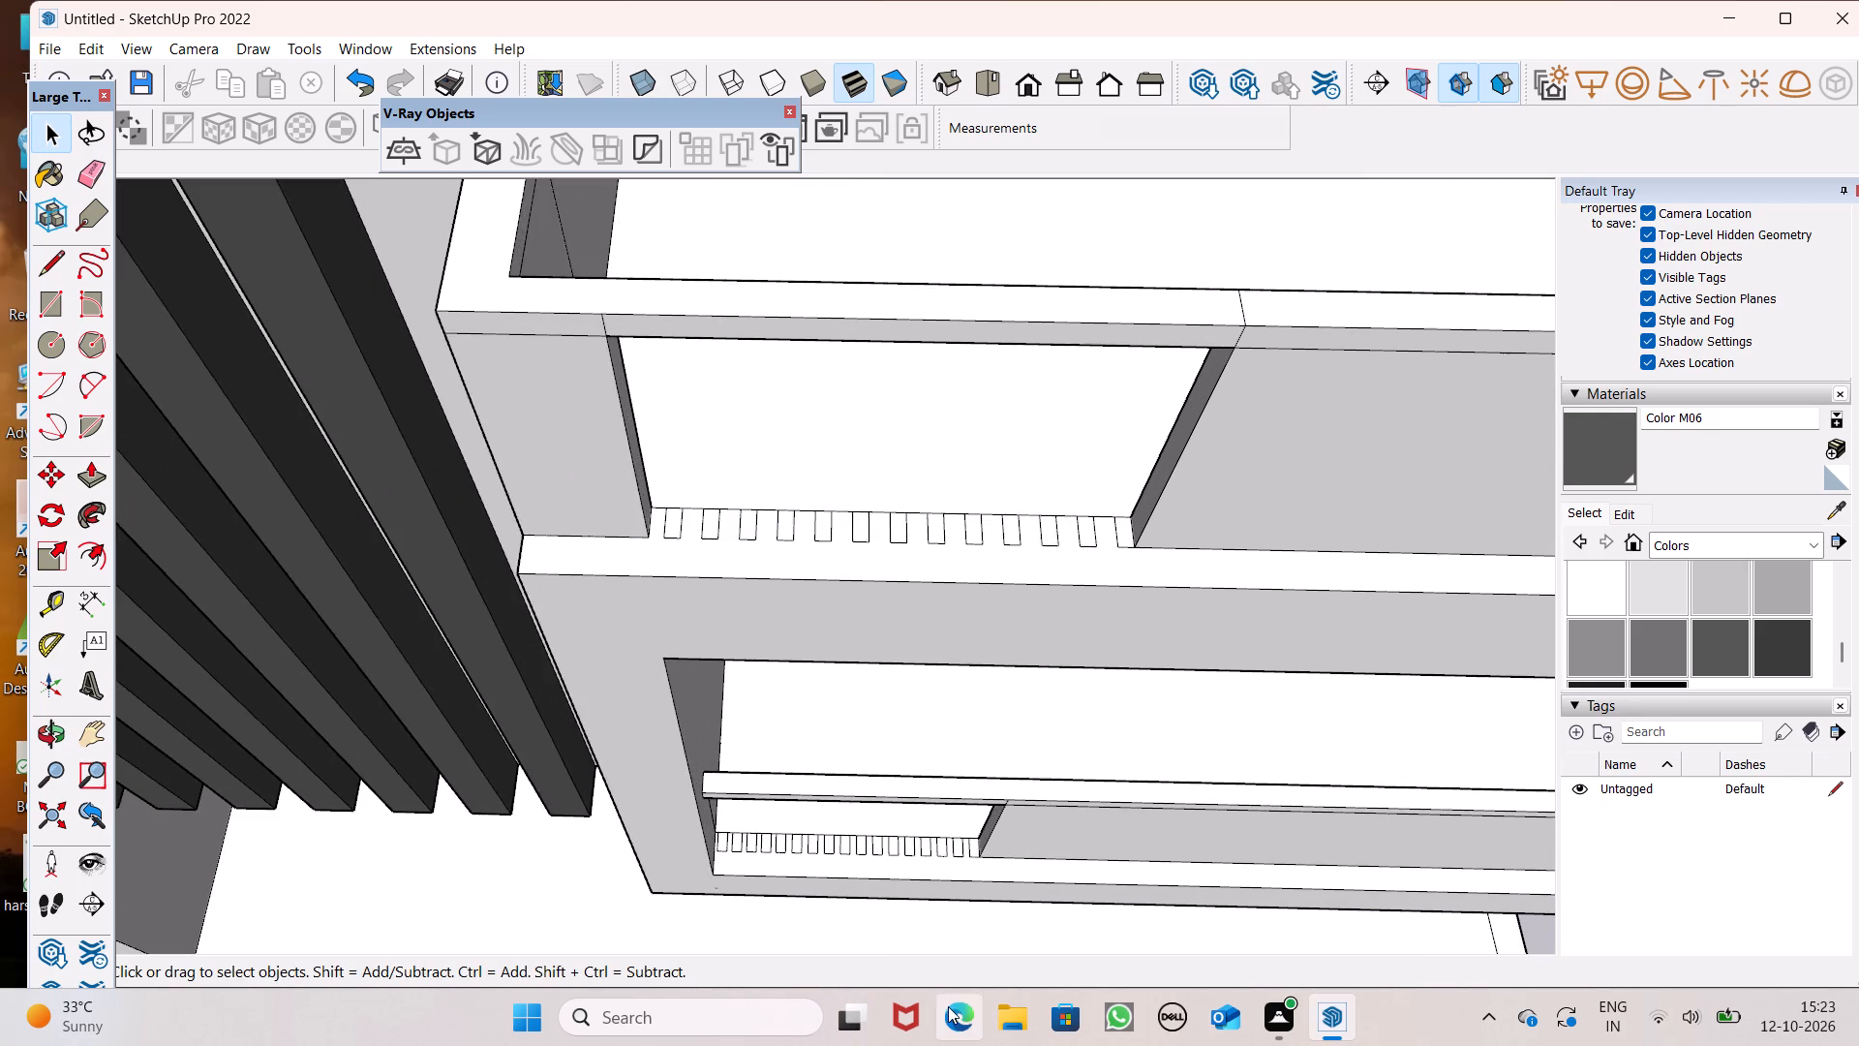
scroll(948, 1006, up, 8)
scroll(821, 782, down, 1)
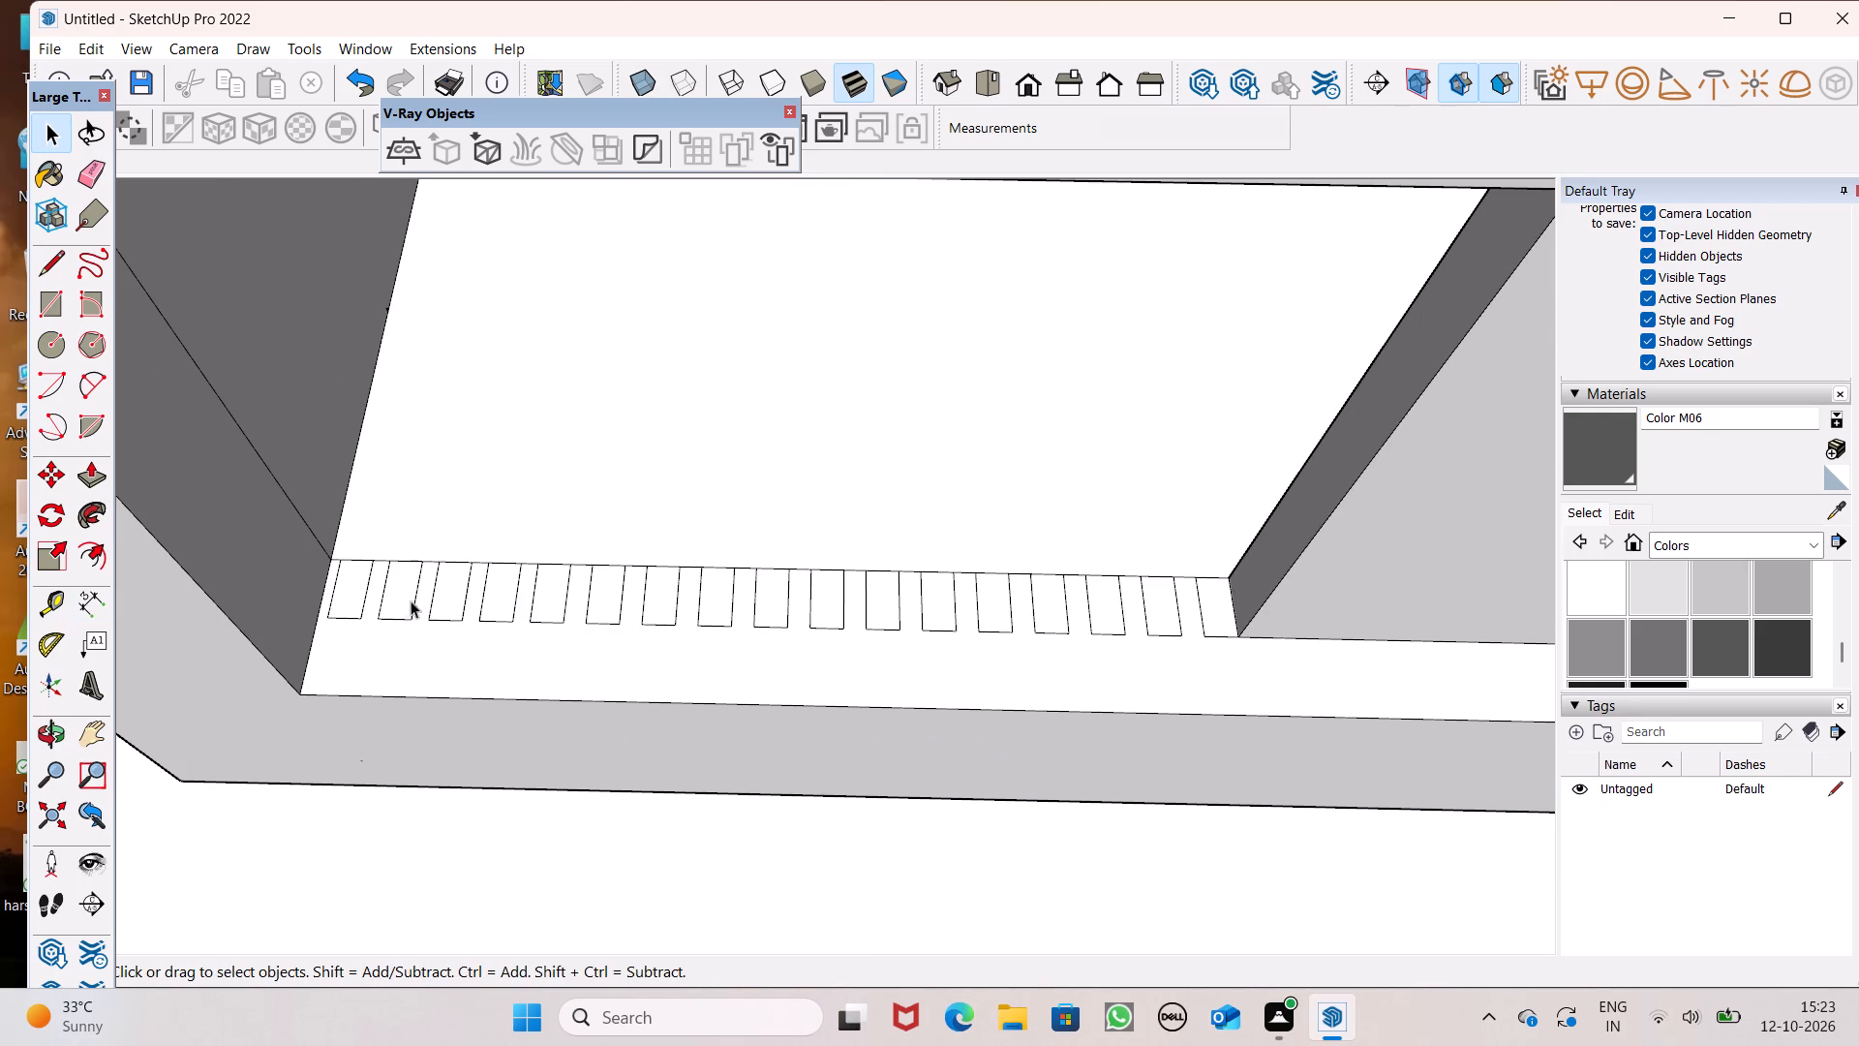
scroll(438, 649, down, 8)
scroll(544, 648, down, 7)
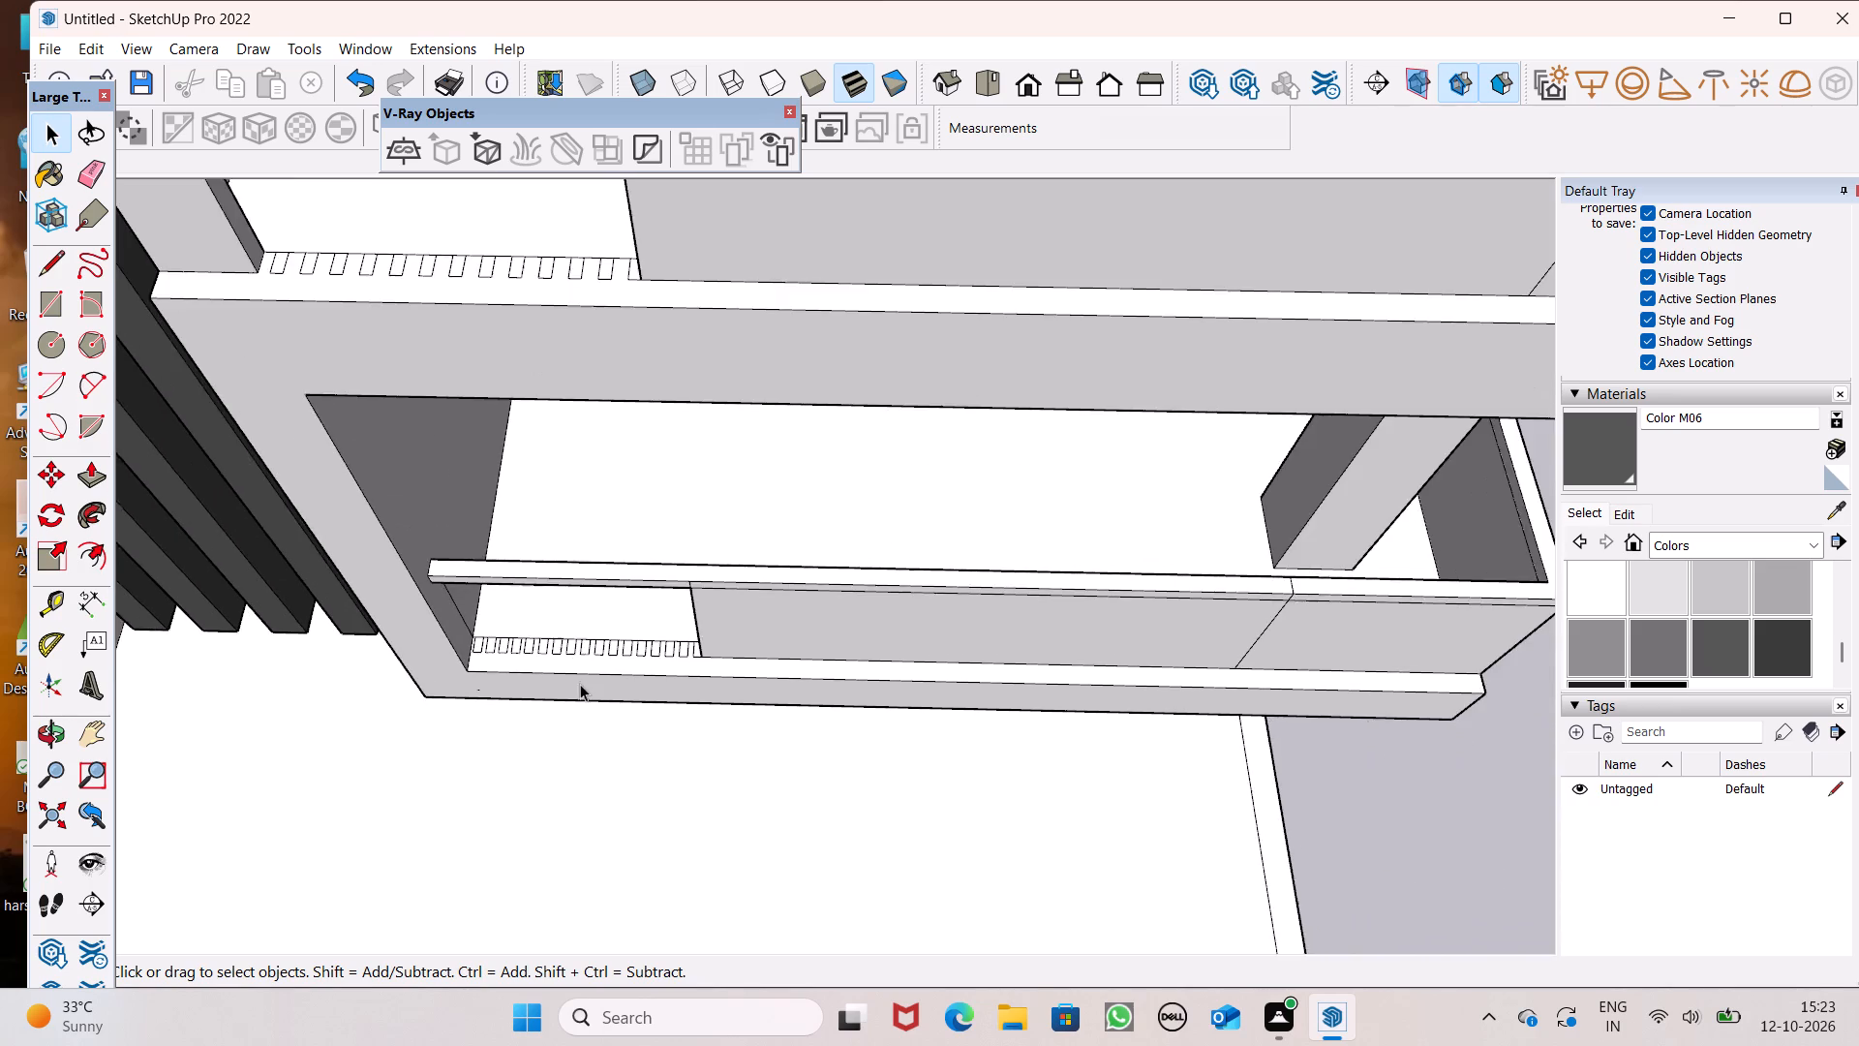
scroll(580, 678, down, 2)
scroll(467, 619, up, 16)
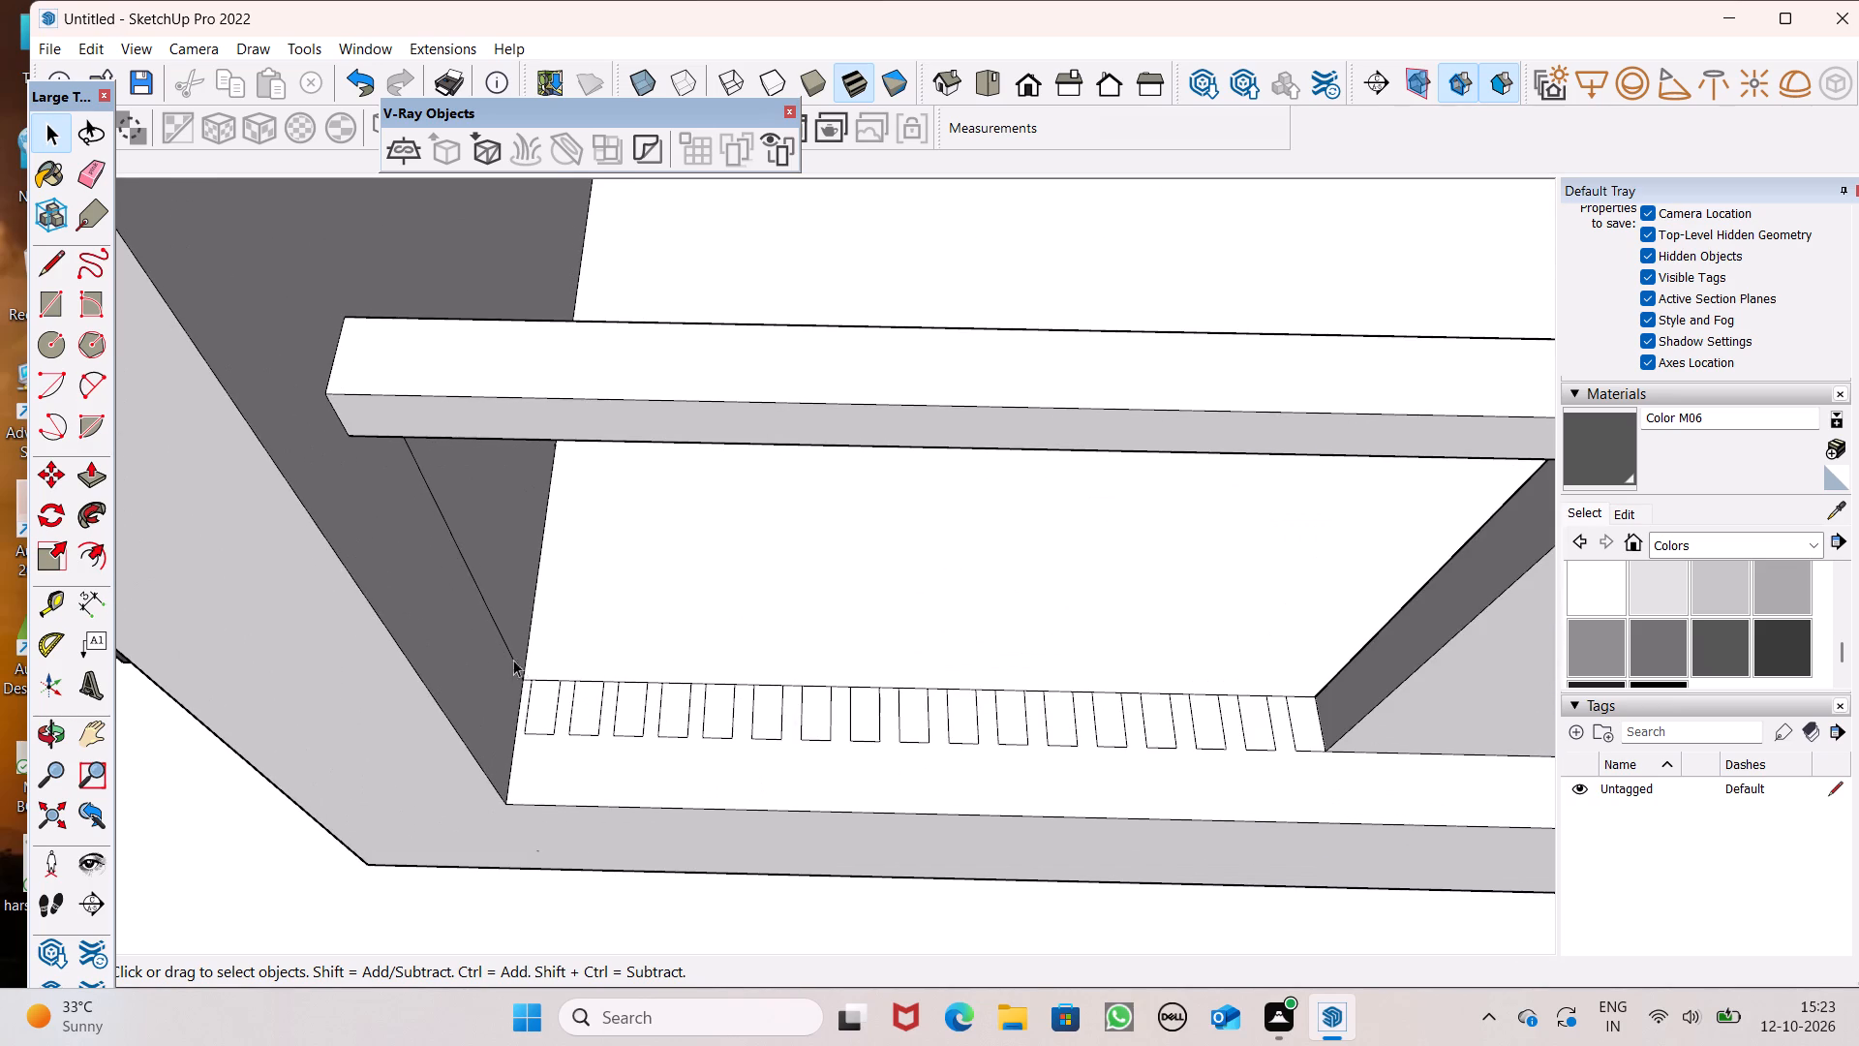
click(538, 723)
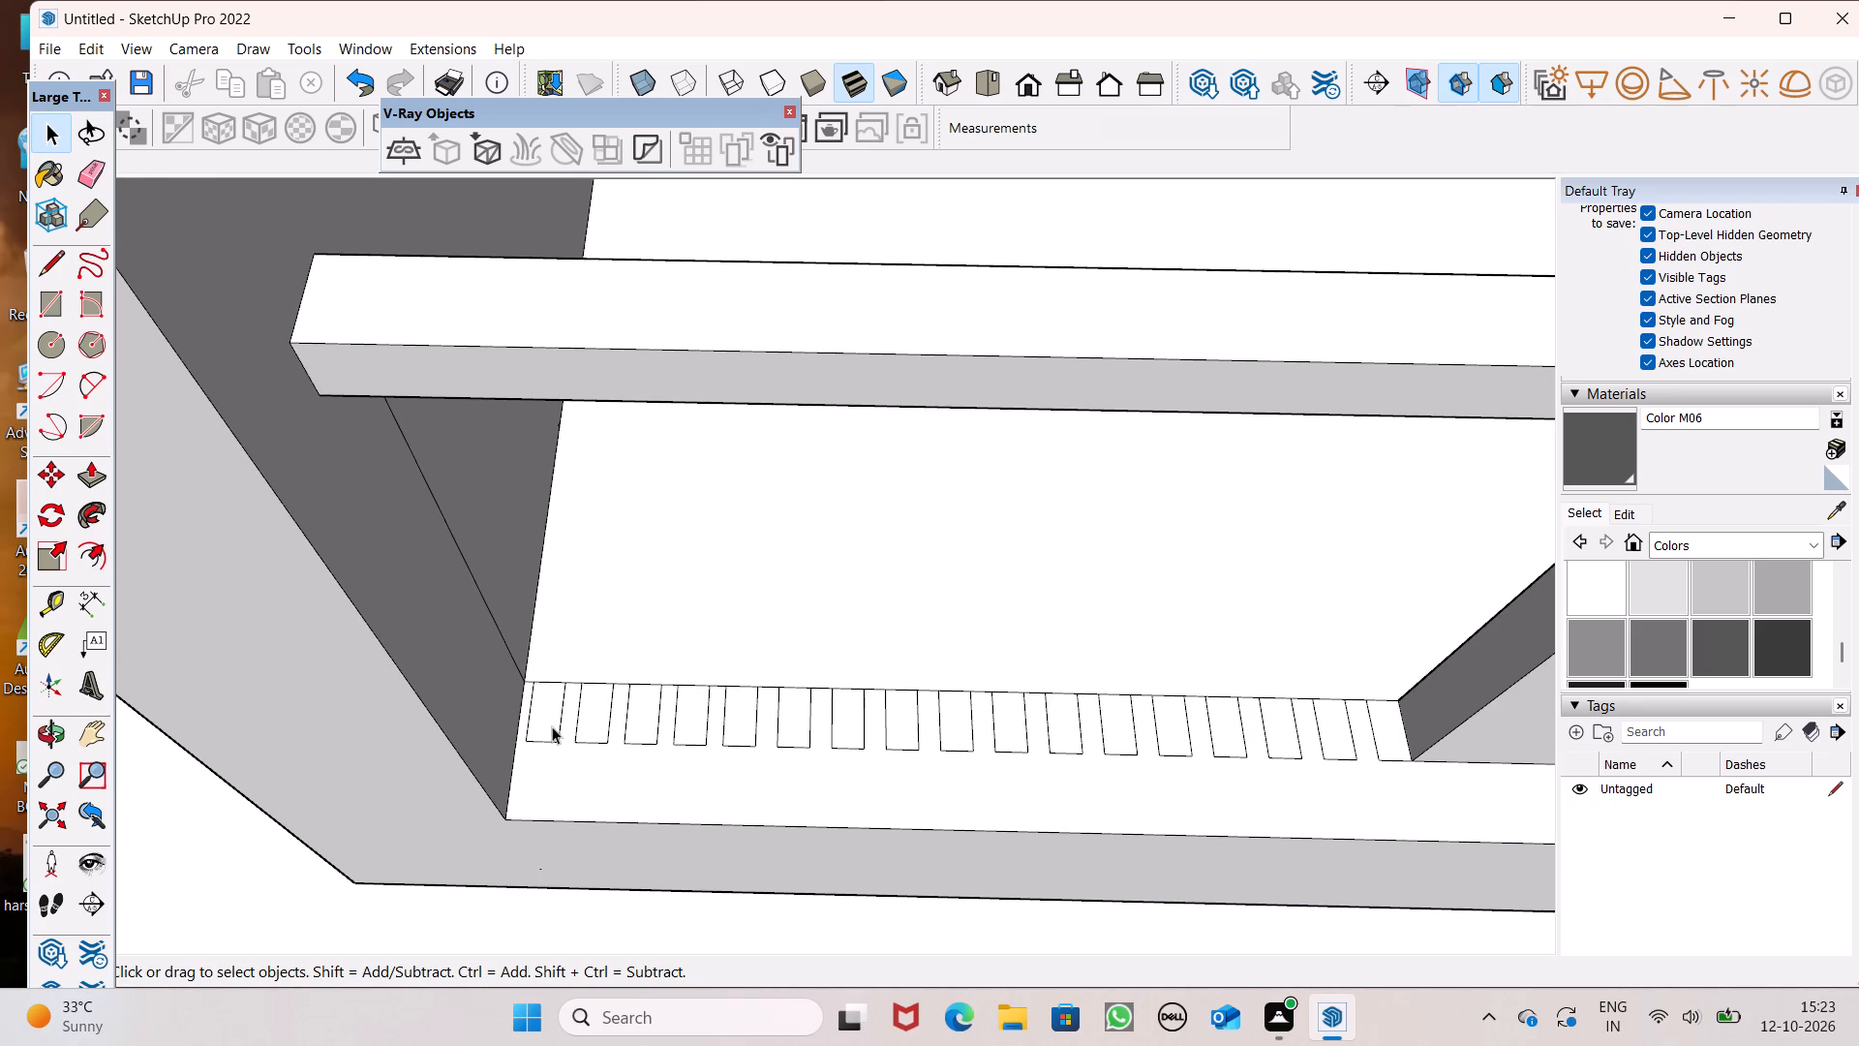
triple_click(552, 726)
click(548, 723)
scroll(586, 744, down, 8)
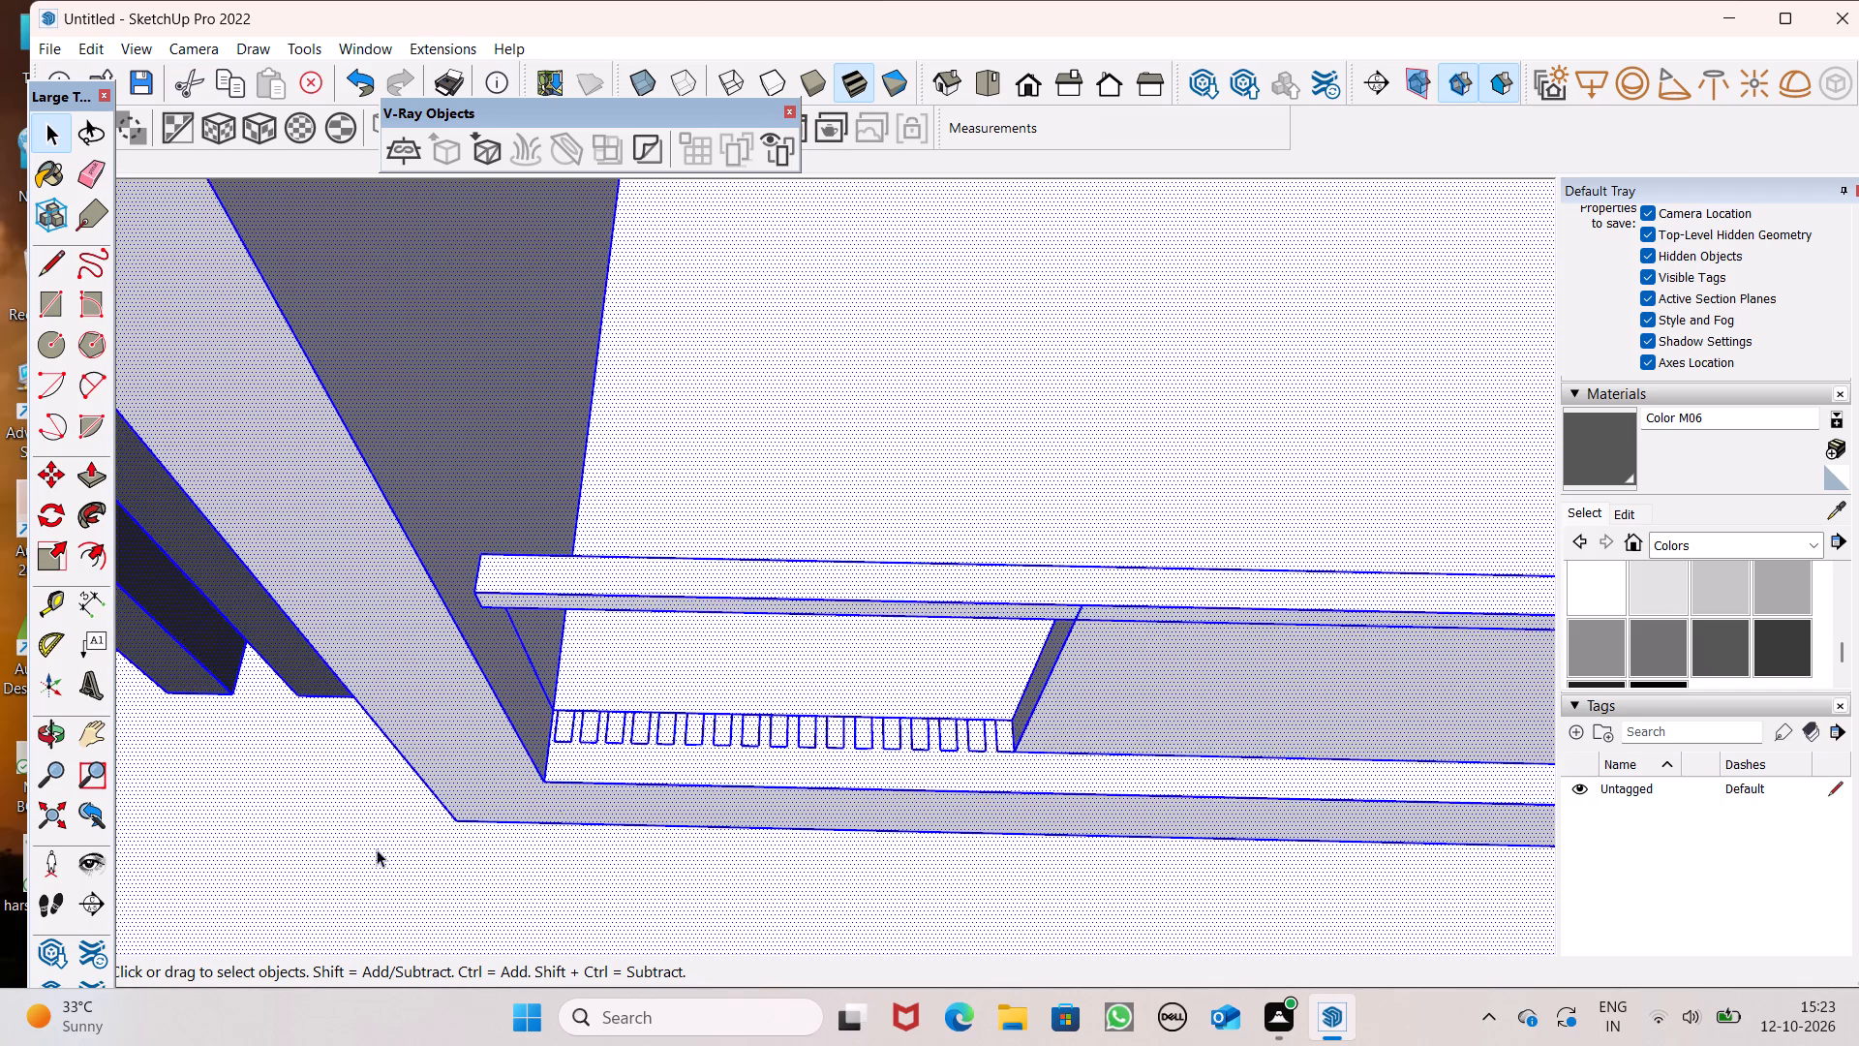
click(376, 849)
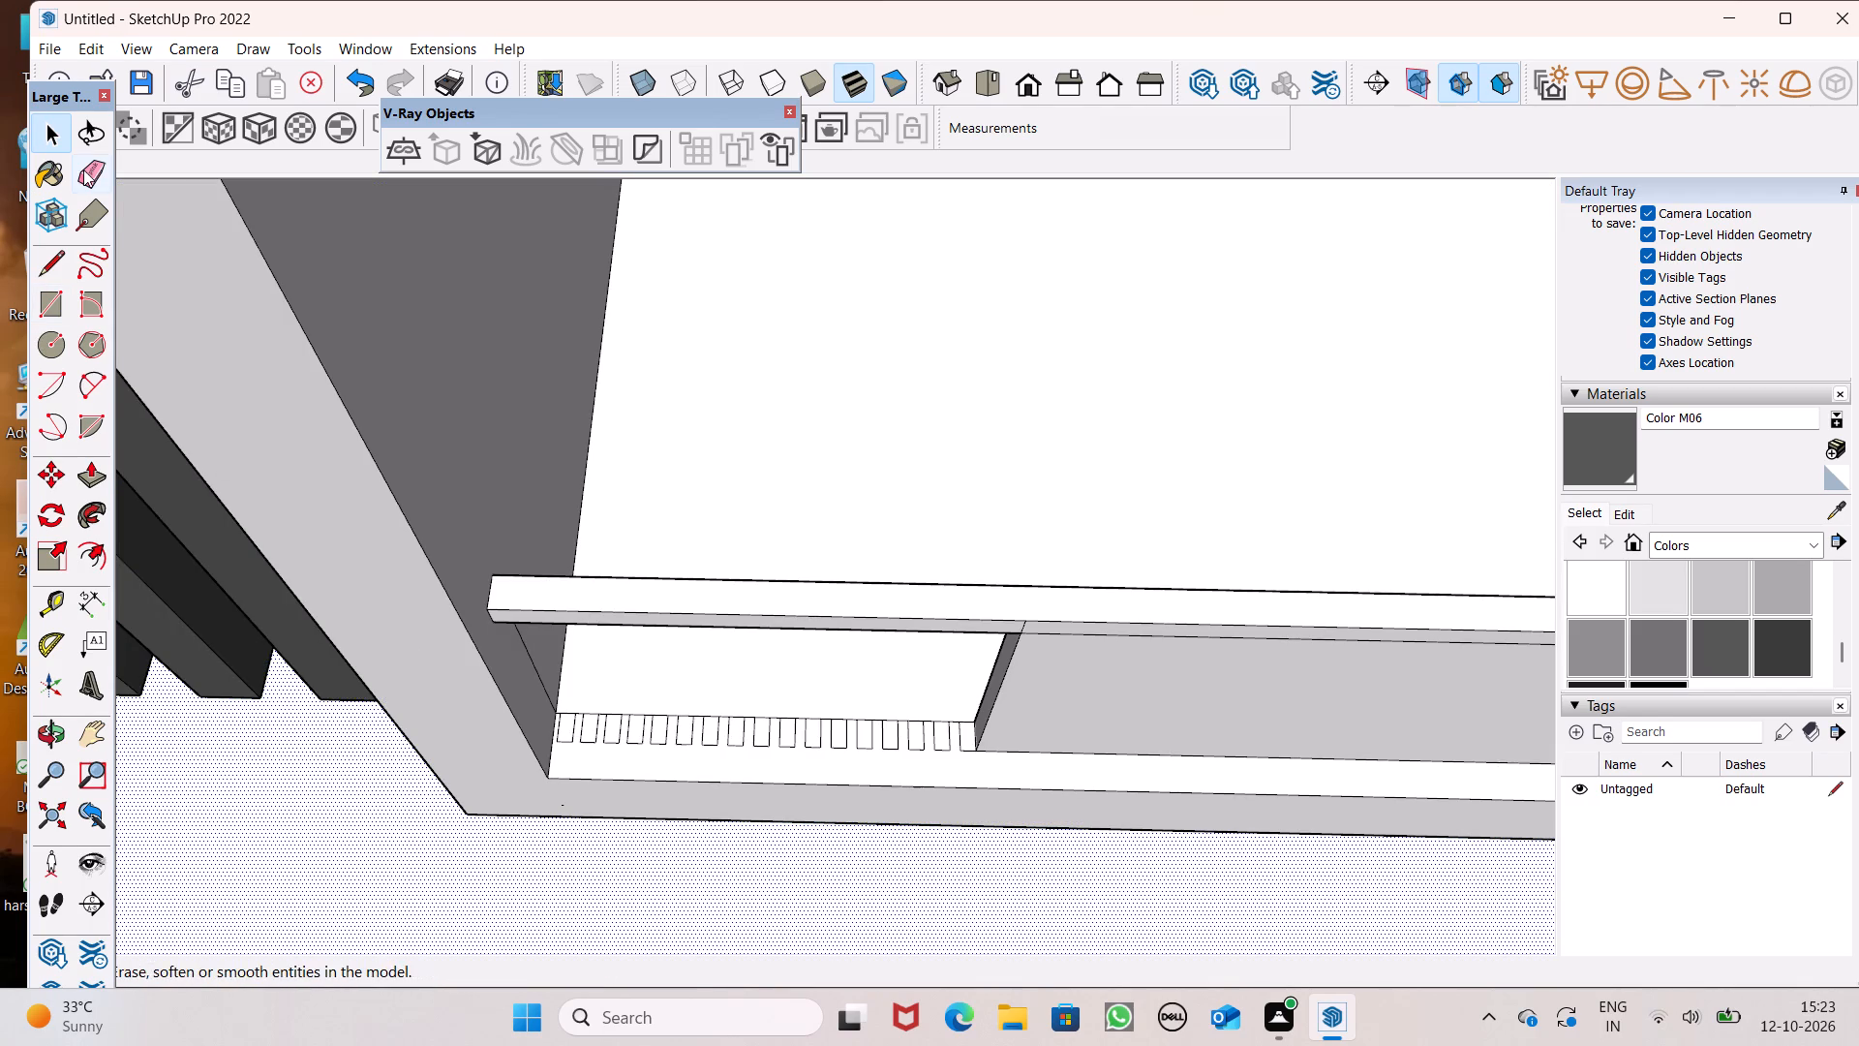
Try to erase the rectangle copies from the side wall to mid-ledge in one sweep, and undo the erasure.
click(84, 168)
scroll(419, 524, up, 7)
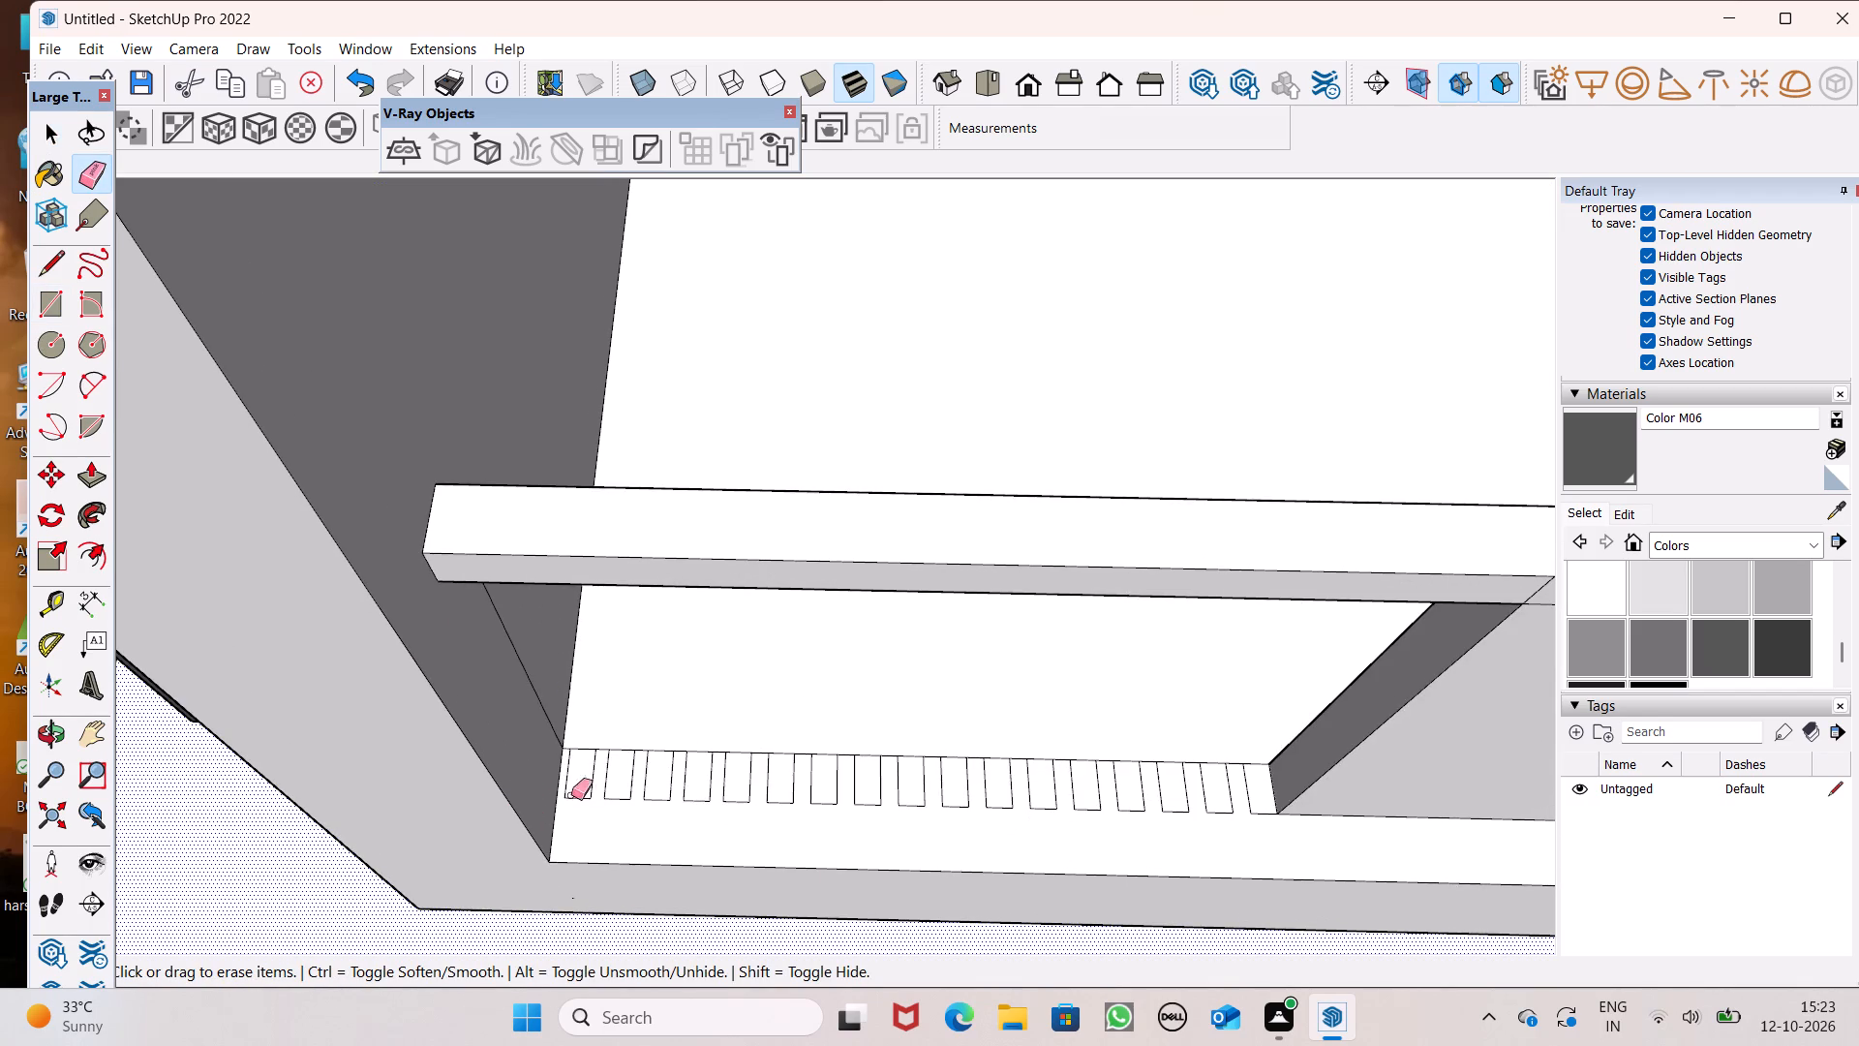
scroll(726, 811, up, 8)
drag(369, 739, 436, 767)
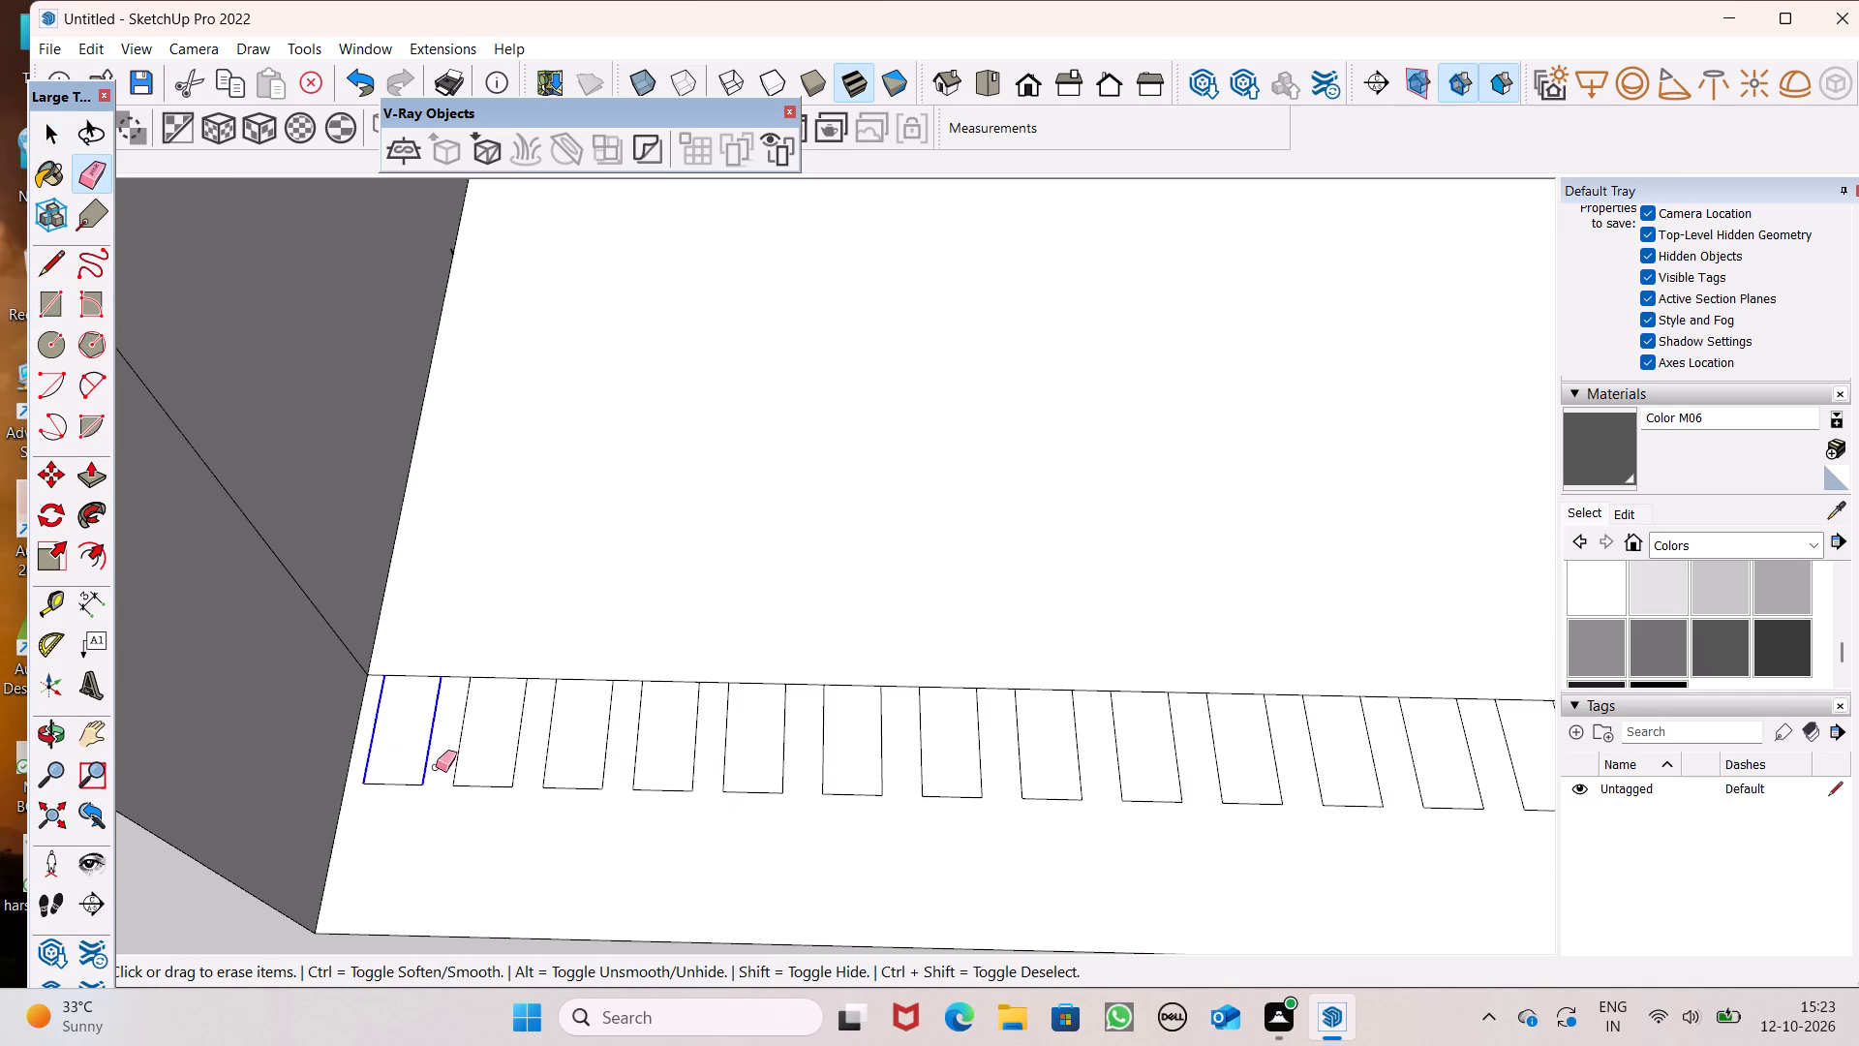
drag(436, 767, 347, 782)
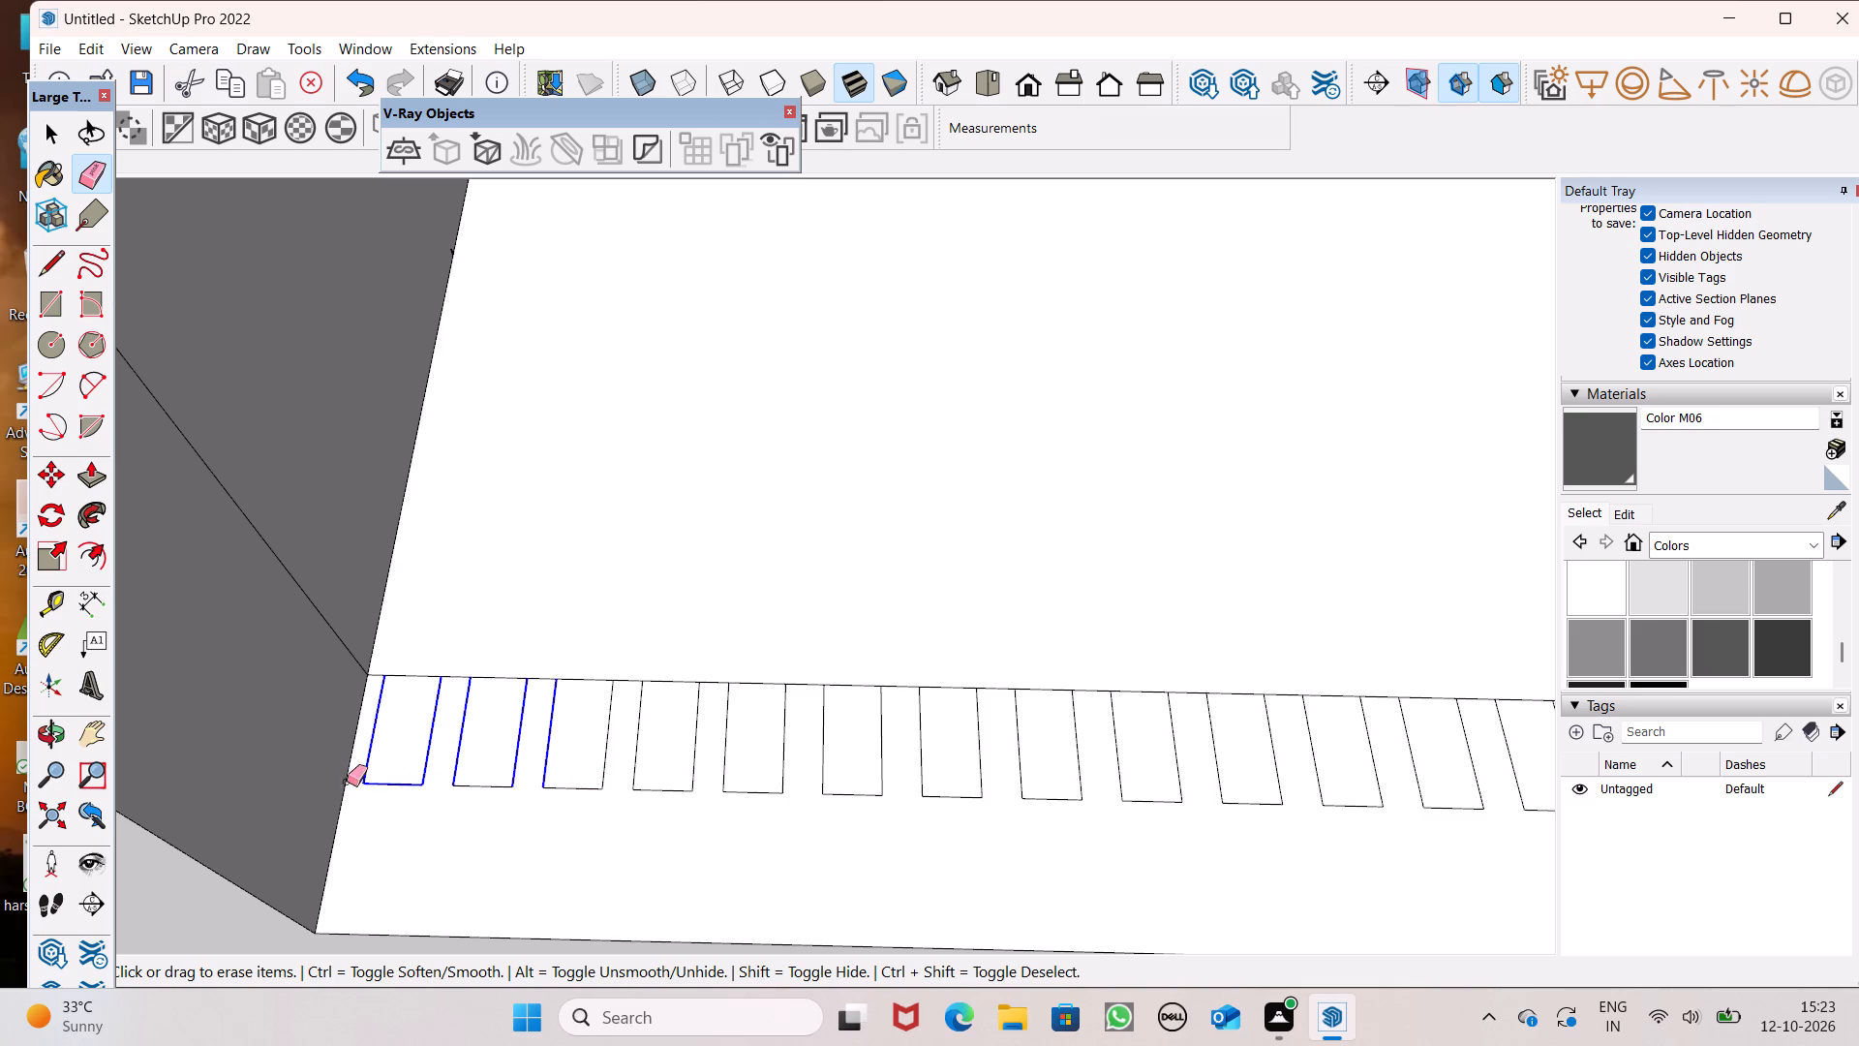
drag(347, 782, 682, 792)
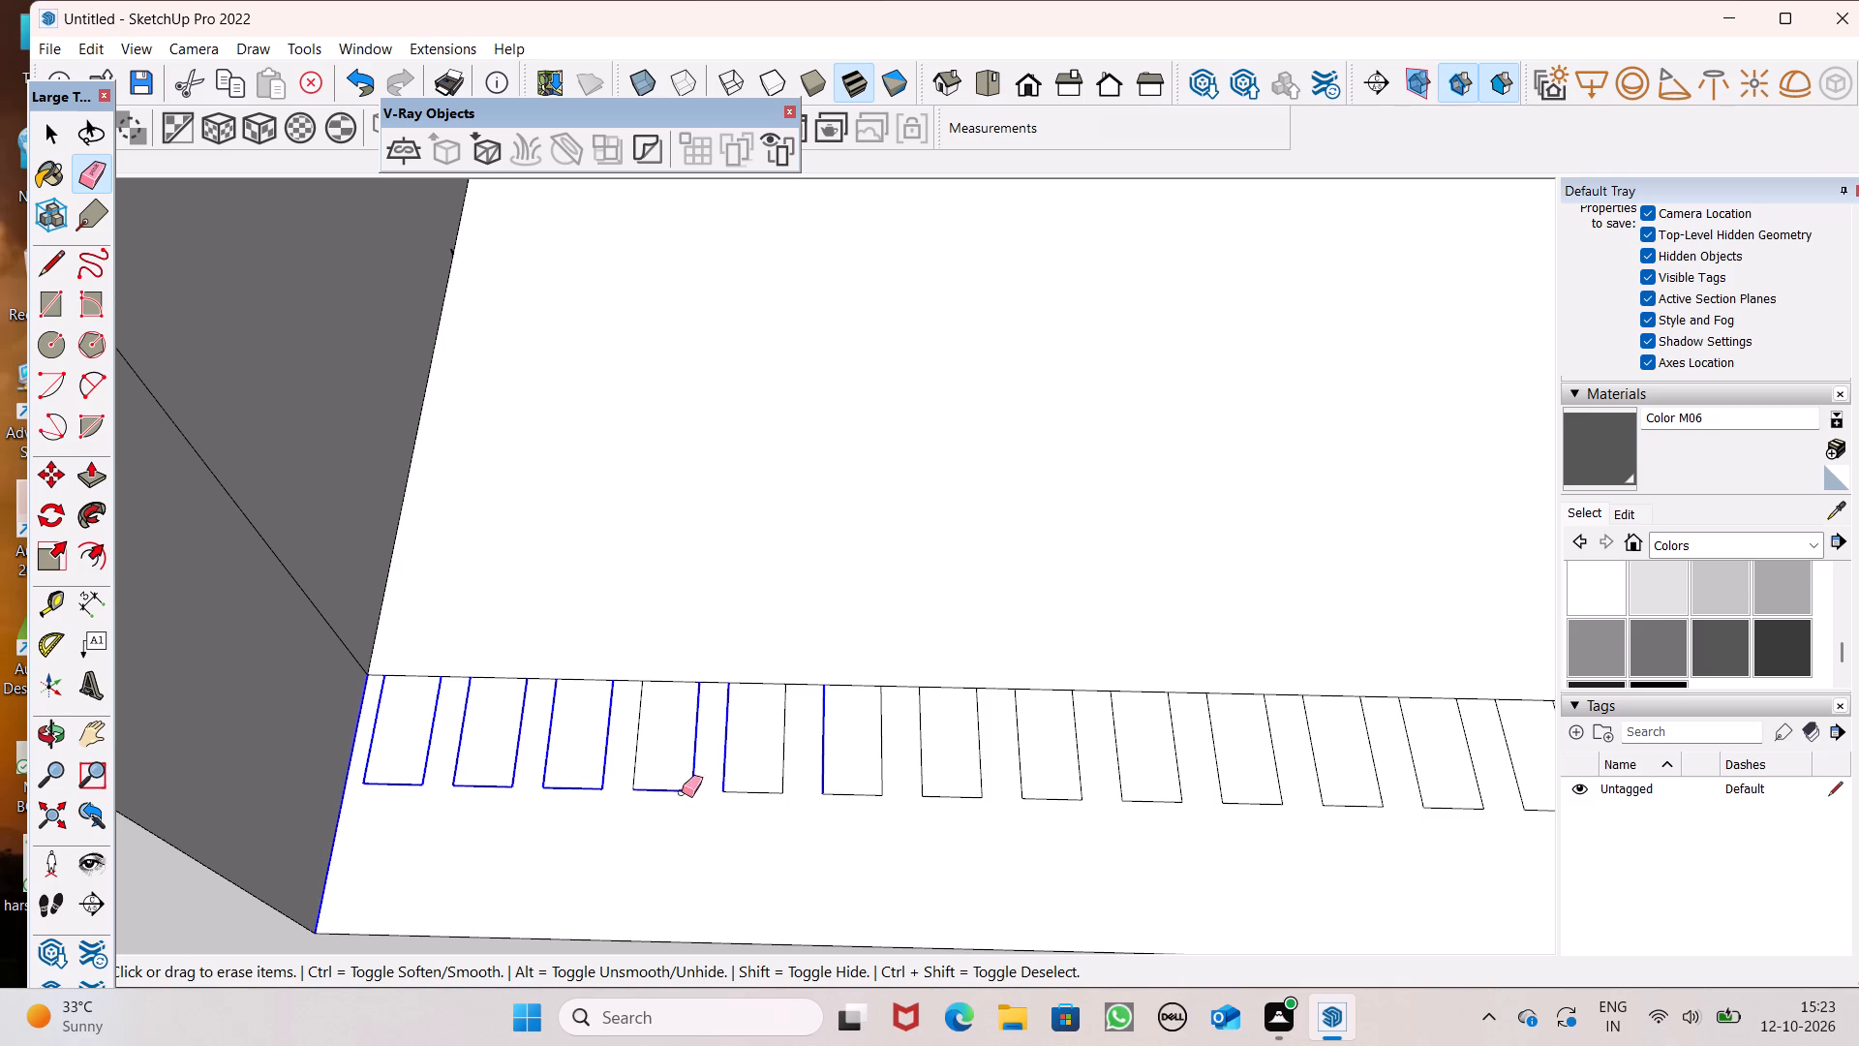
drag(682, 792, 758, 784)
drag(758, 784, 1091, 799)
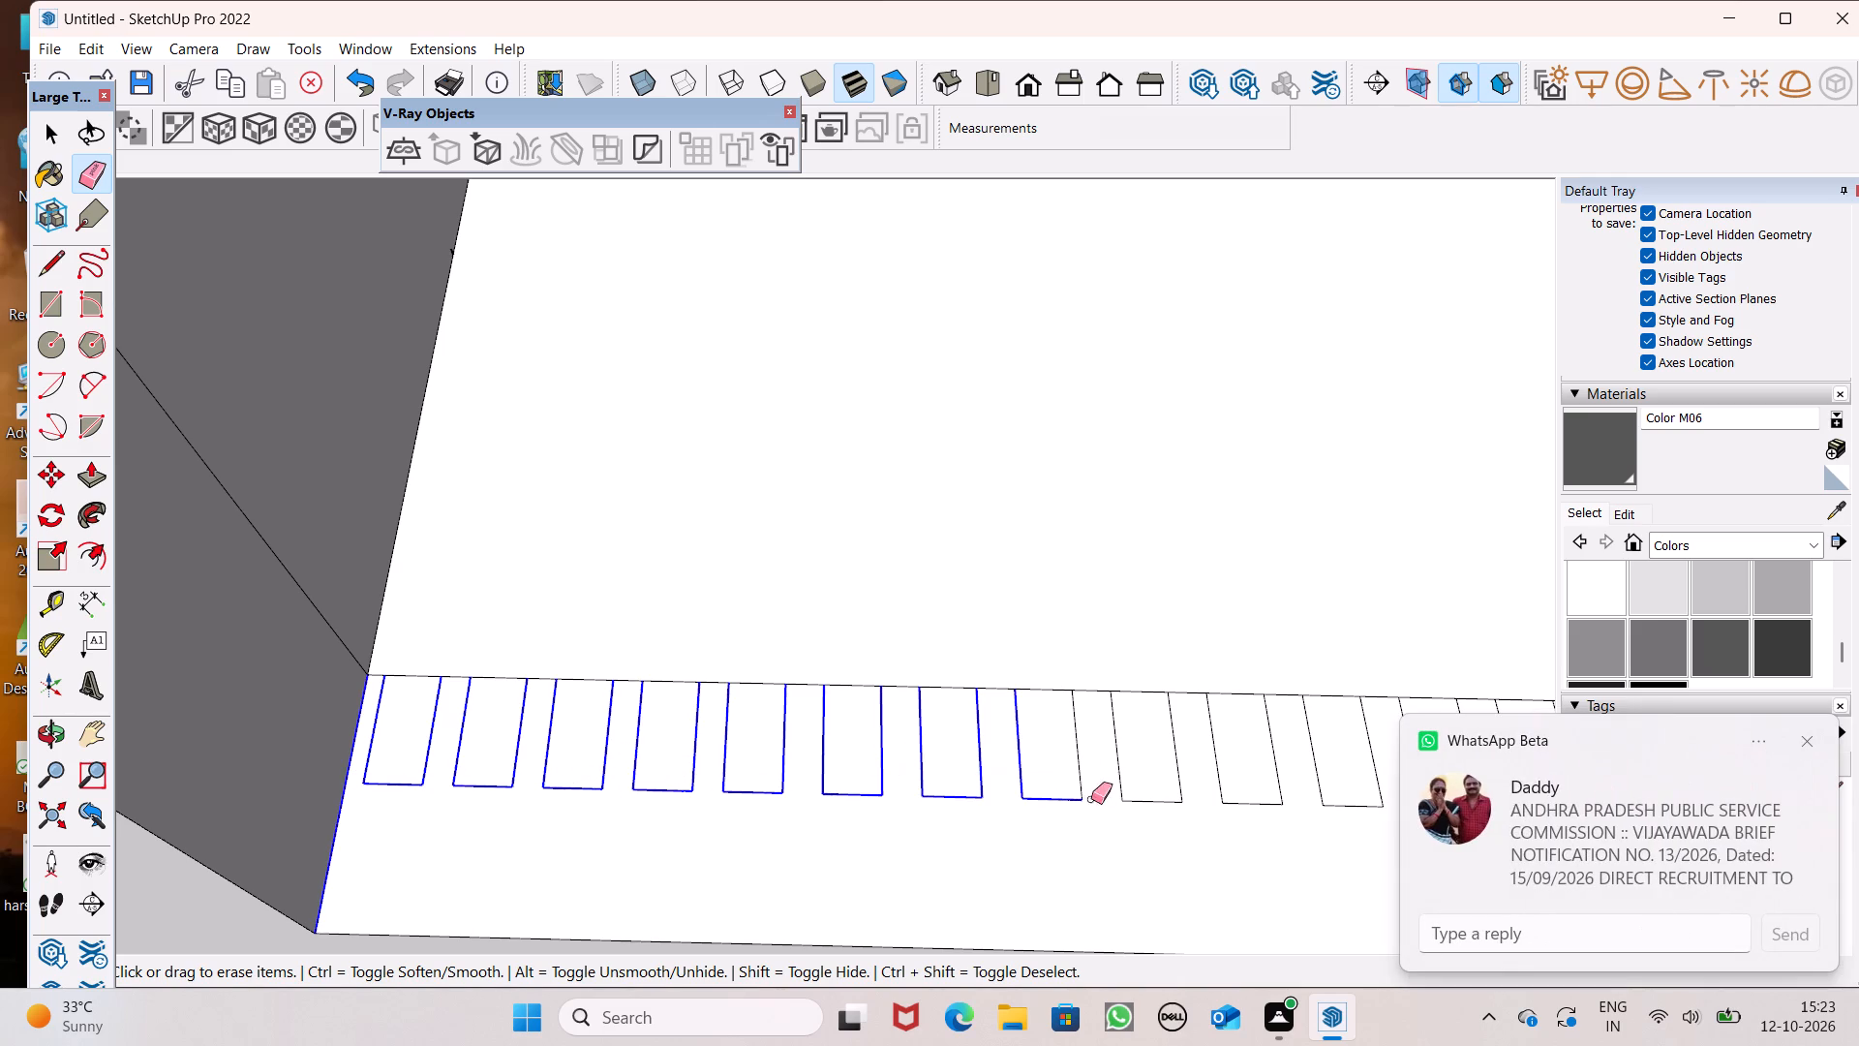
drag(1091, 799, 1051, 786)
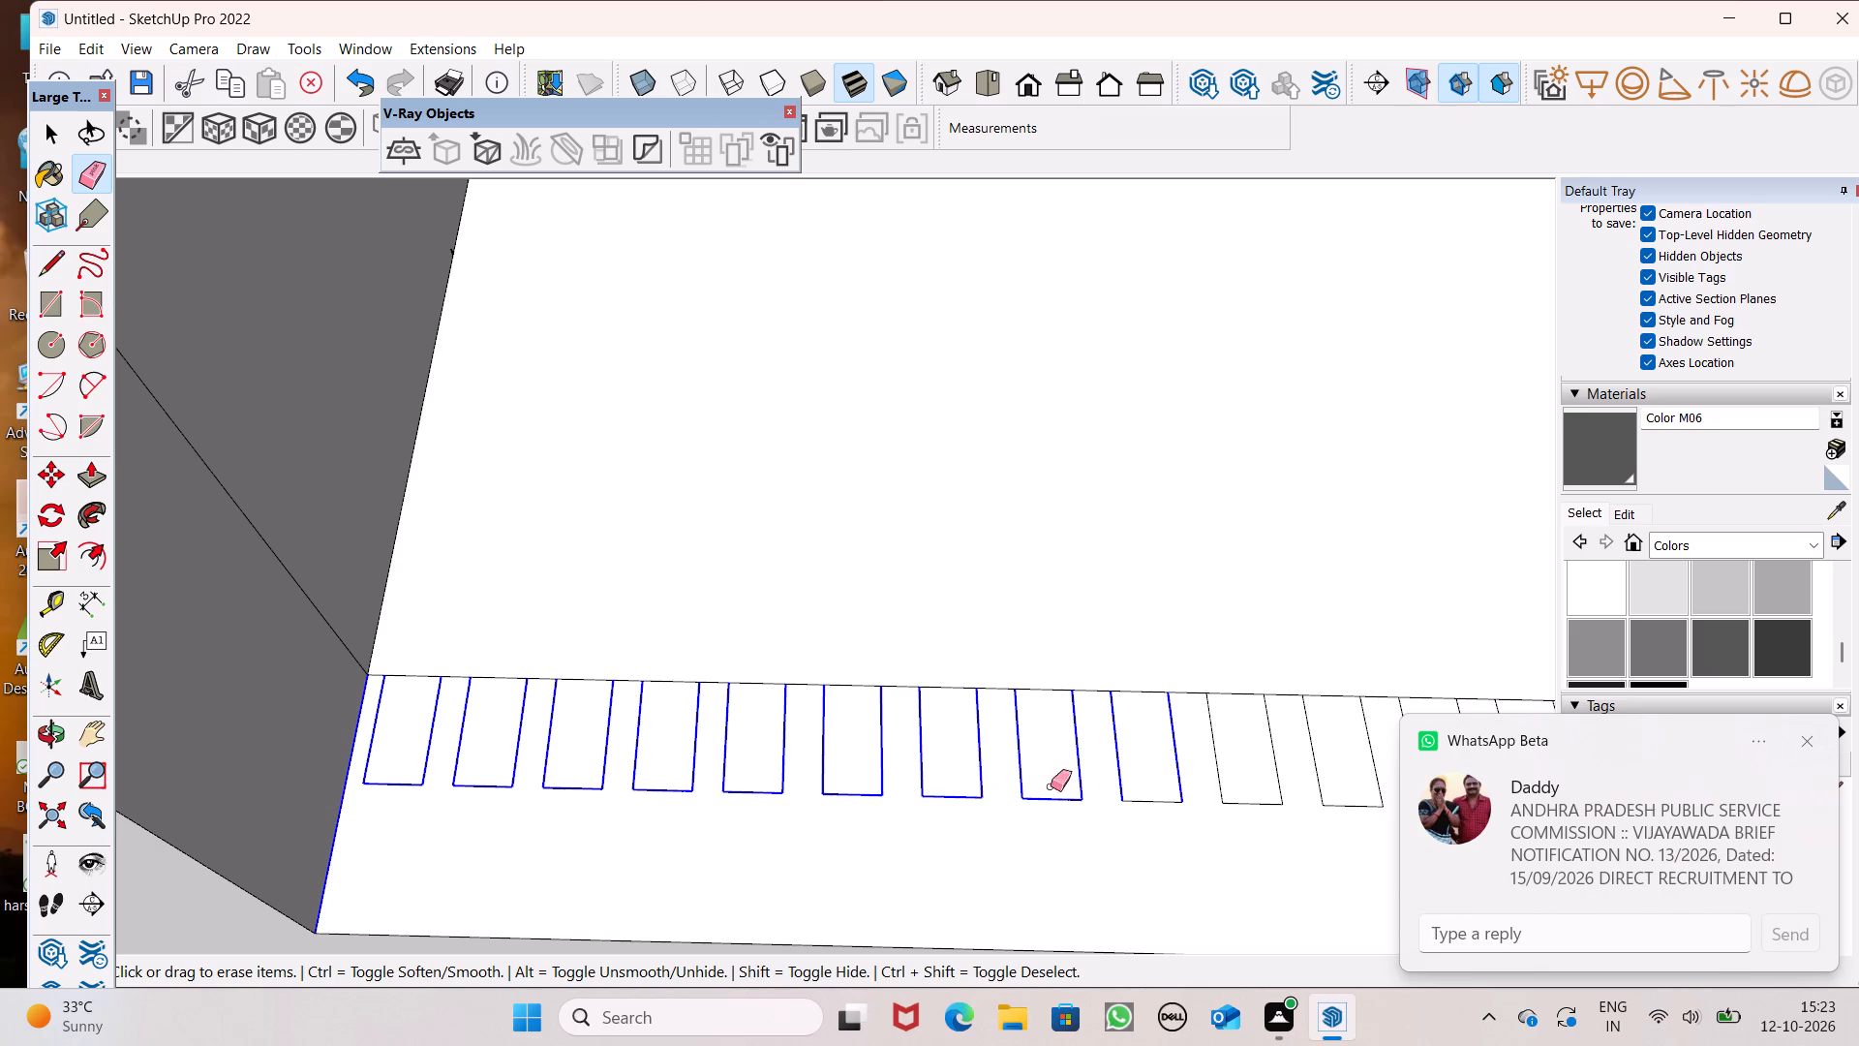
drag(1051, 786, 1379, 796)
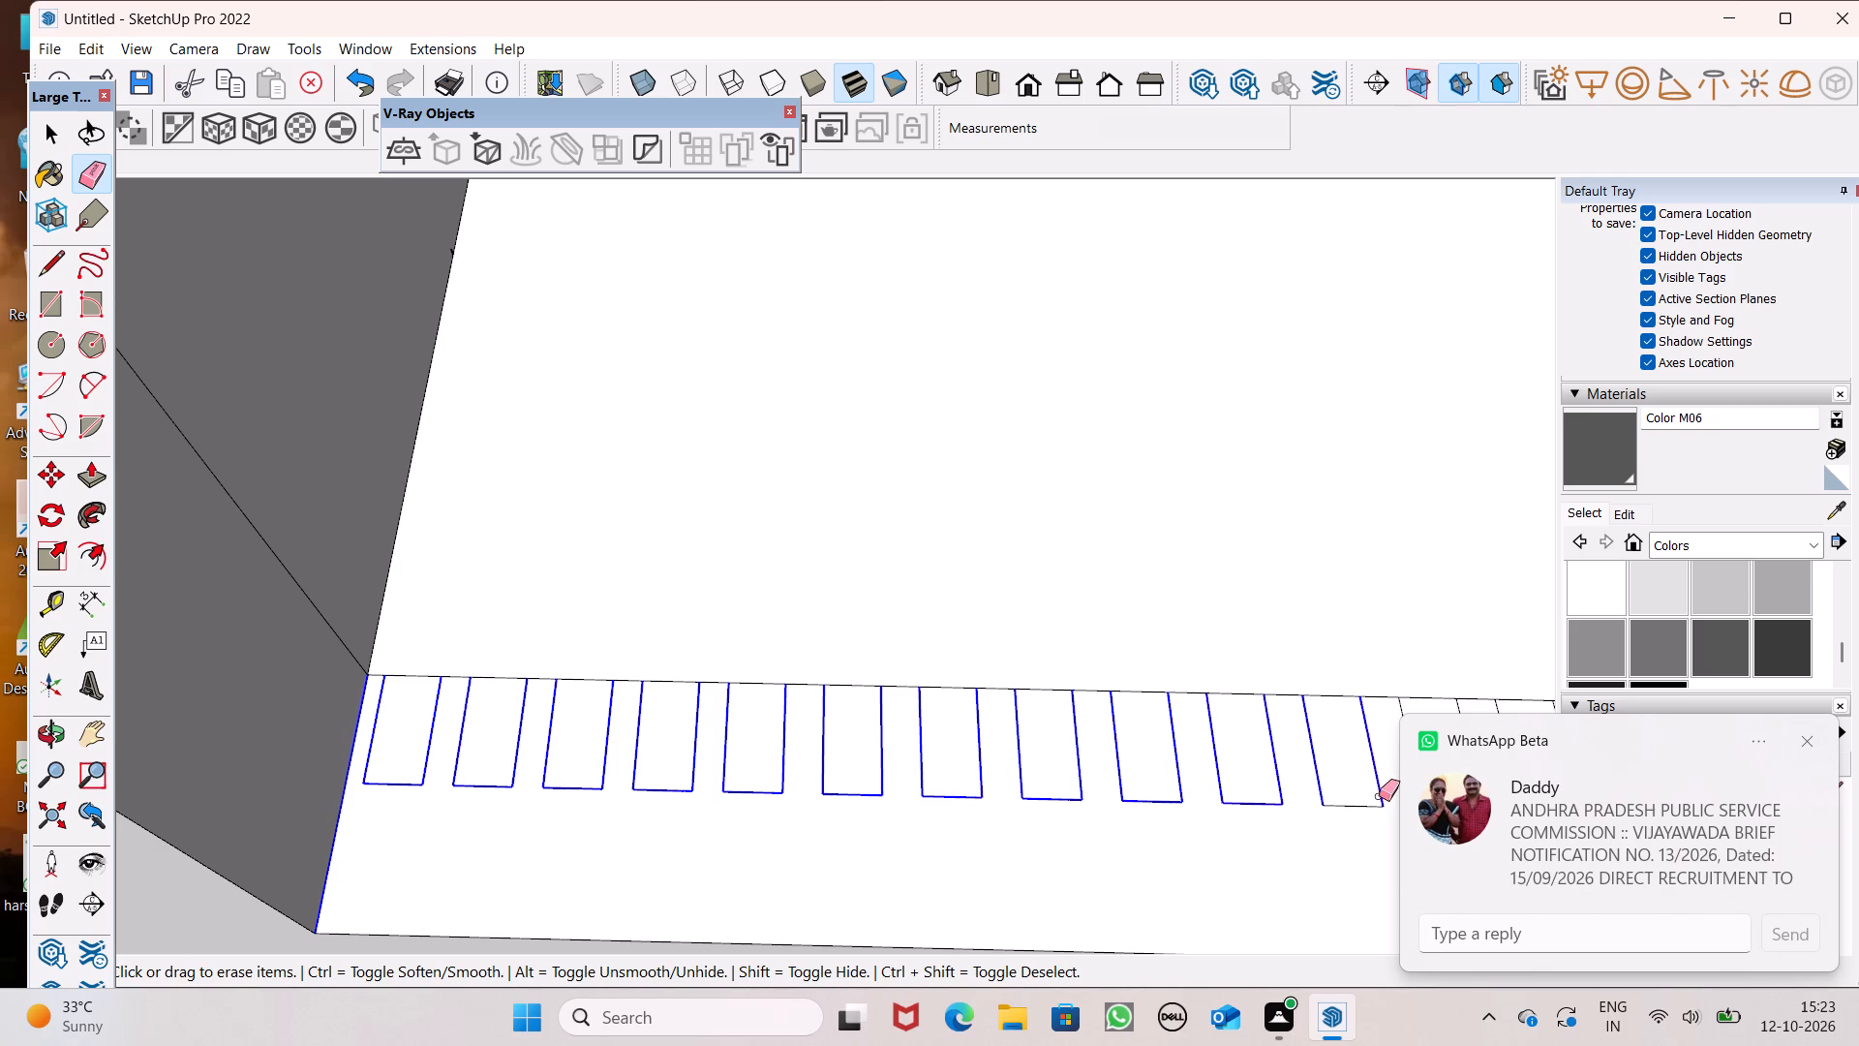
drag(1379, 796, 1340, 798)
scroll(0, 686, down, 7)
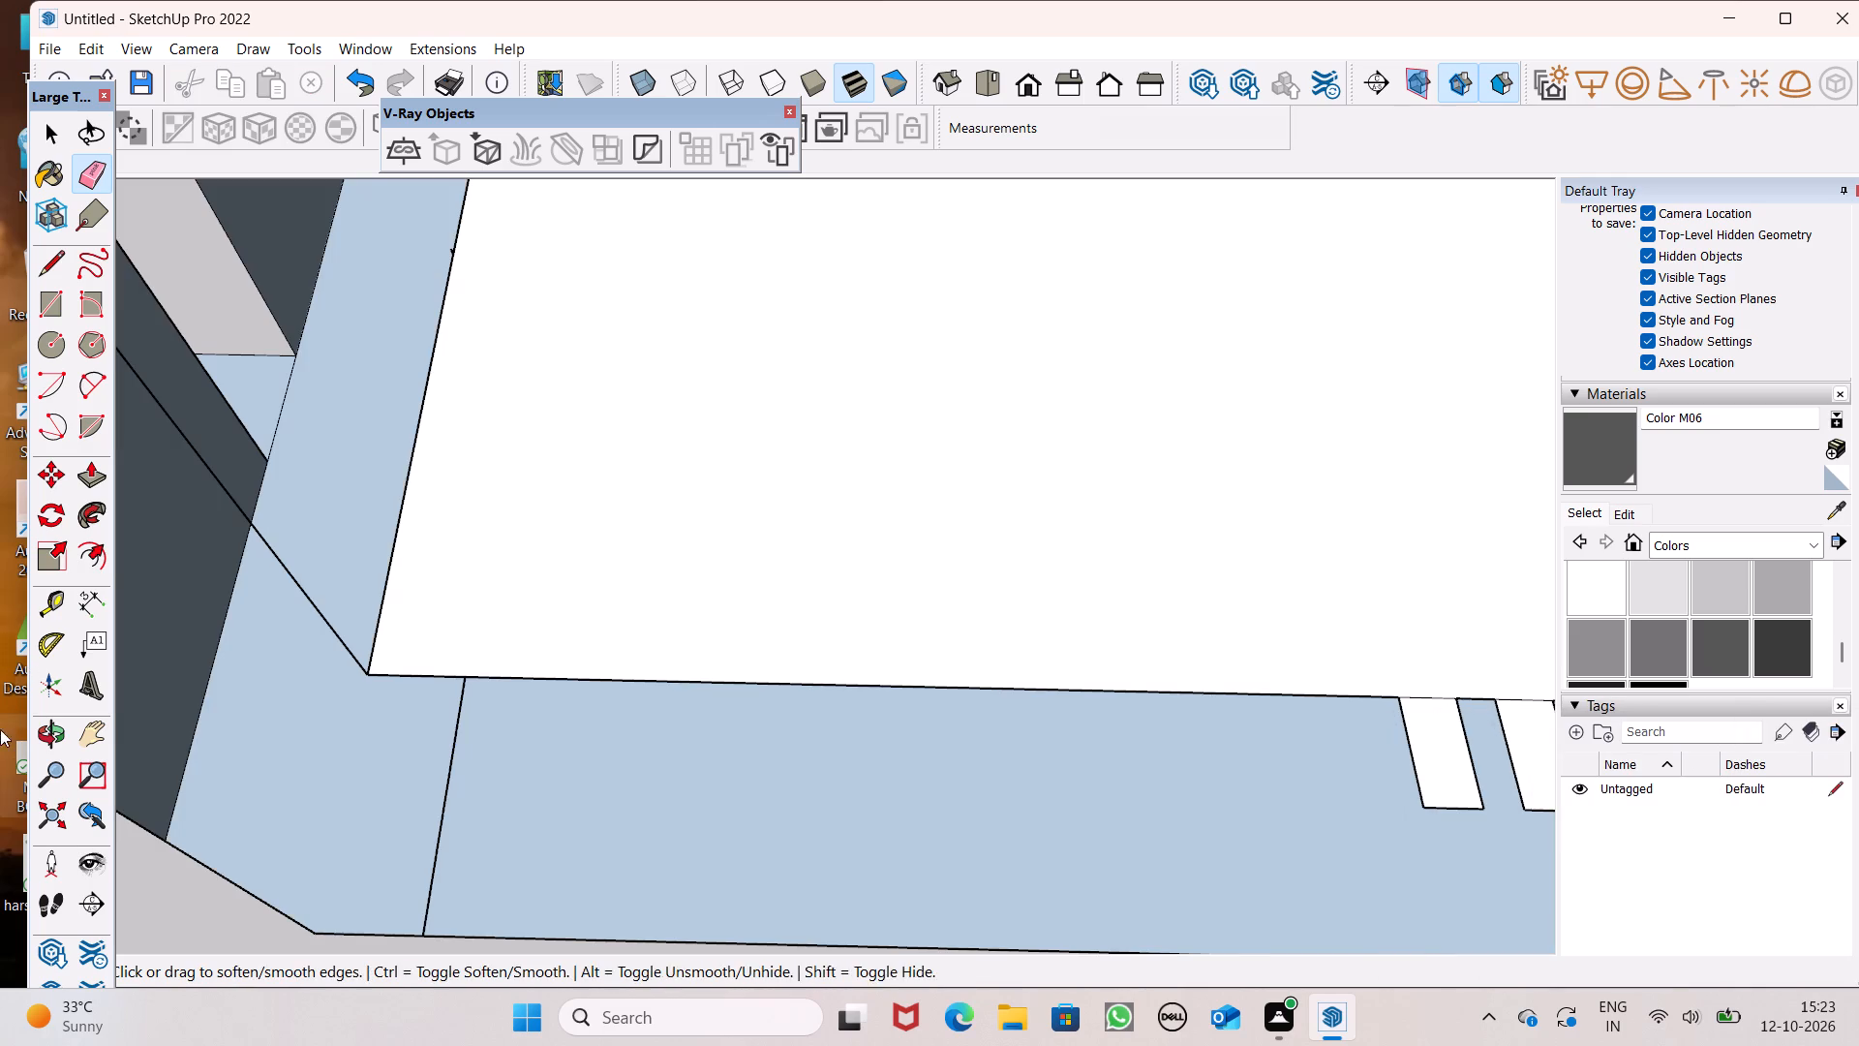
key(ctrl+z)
Erase three rectangle copies from the middle of the row on the balcony opening's ledge.
scroll(93, 689, down, 4)
scroll(257, 558, down, 5)
scroll(923, 744, up, 8)
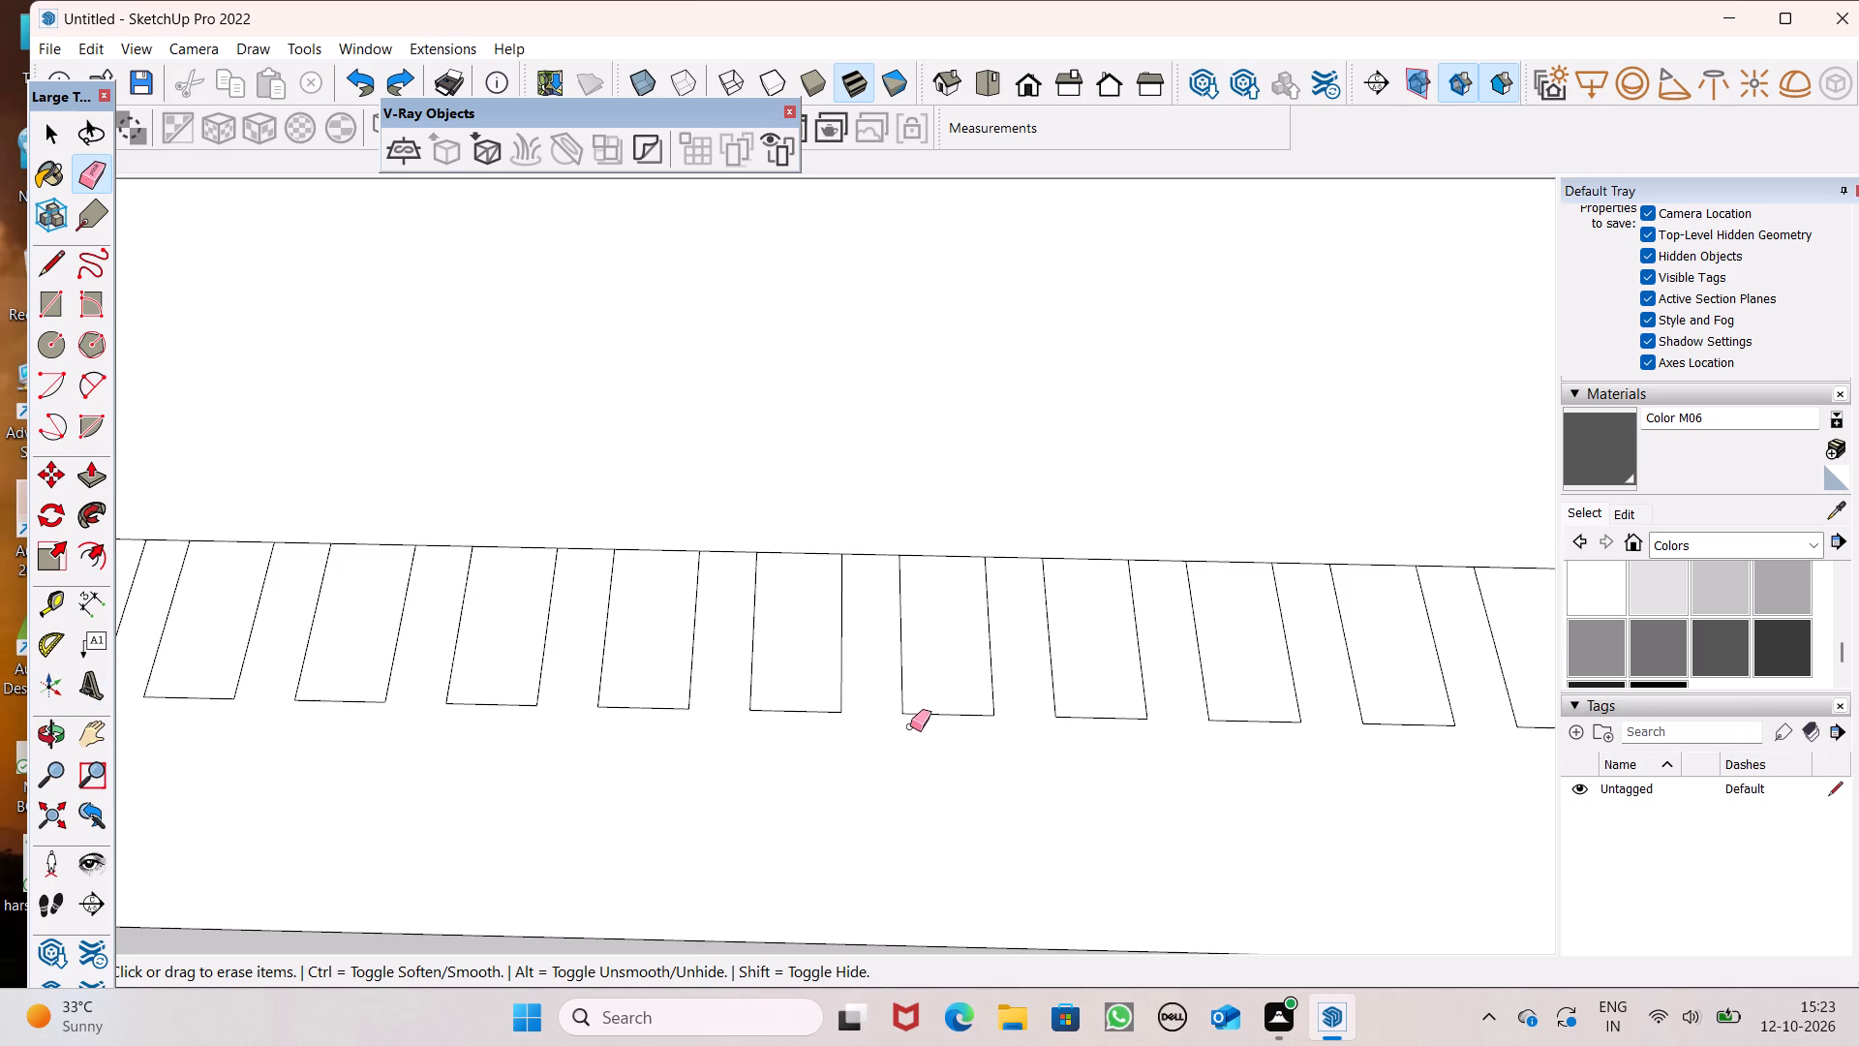
scroll(715, 665, down, 6)
scroll(852, 690, up, 4)
drag(620, 637, 804, 643)
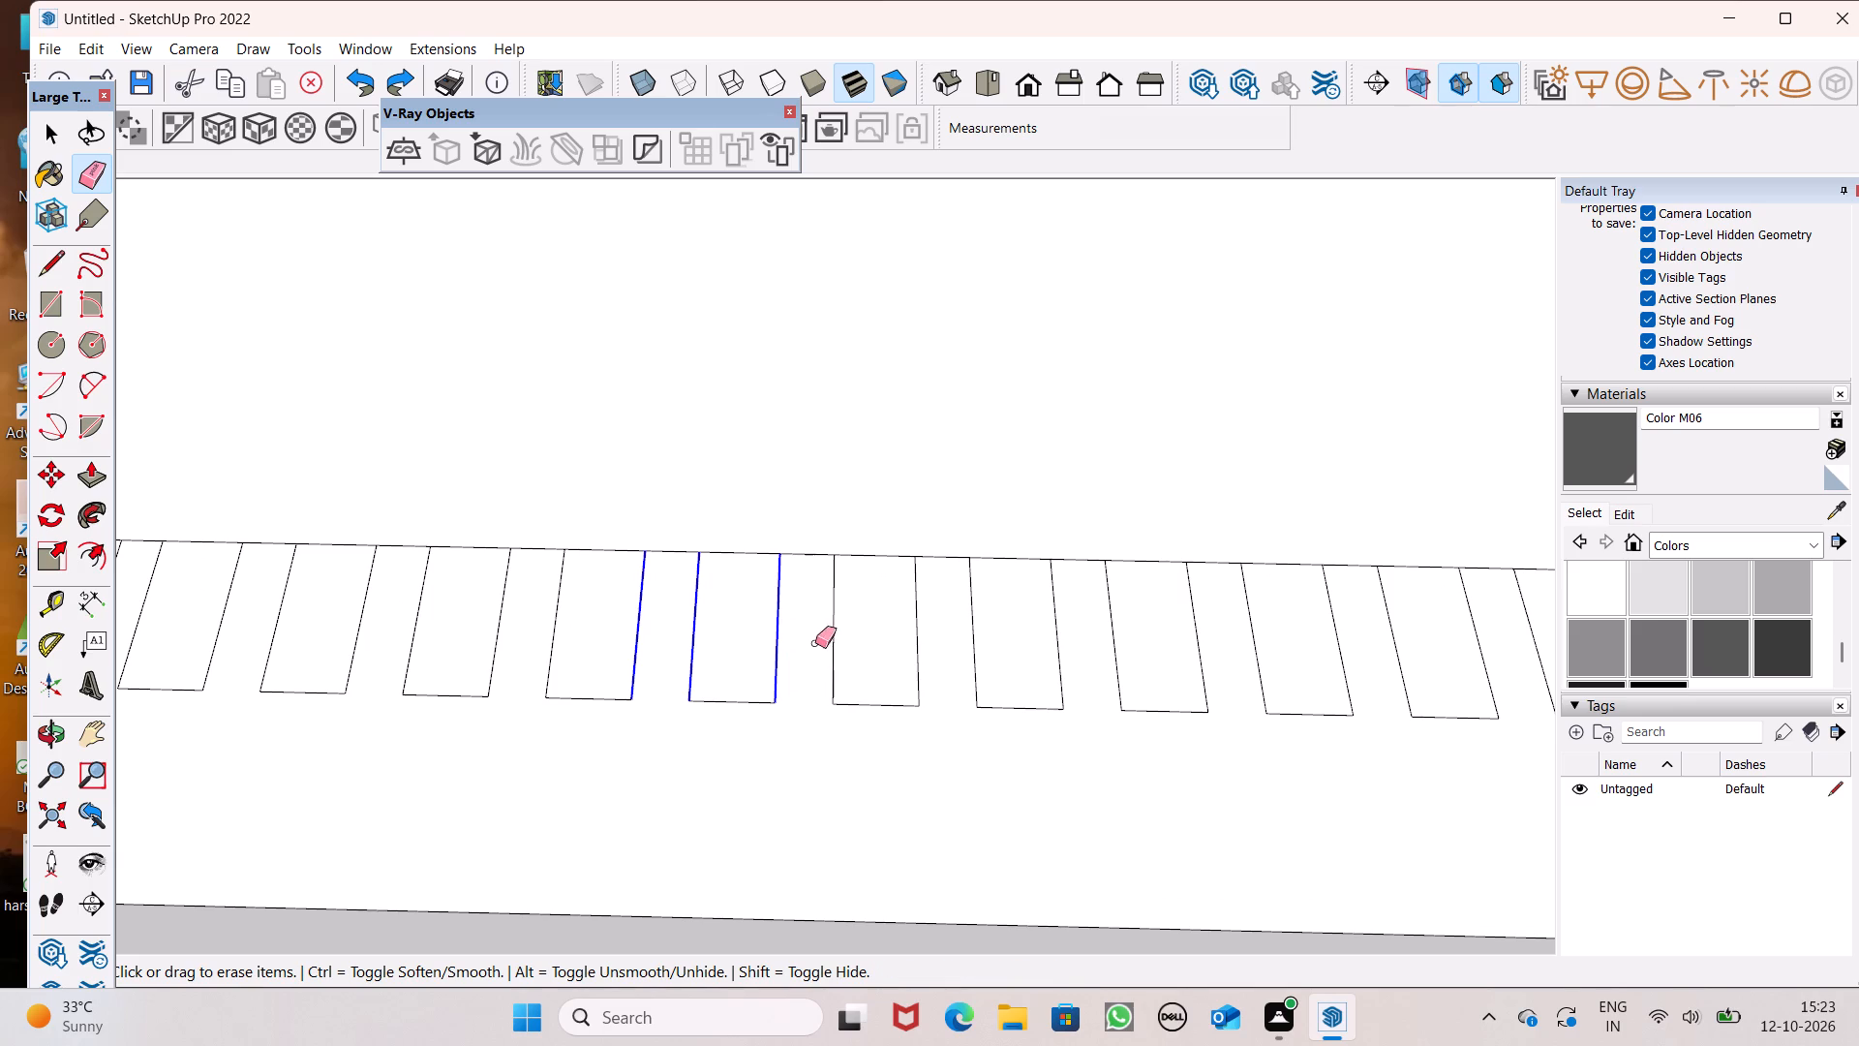
drag(495, 643, 591, 695)
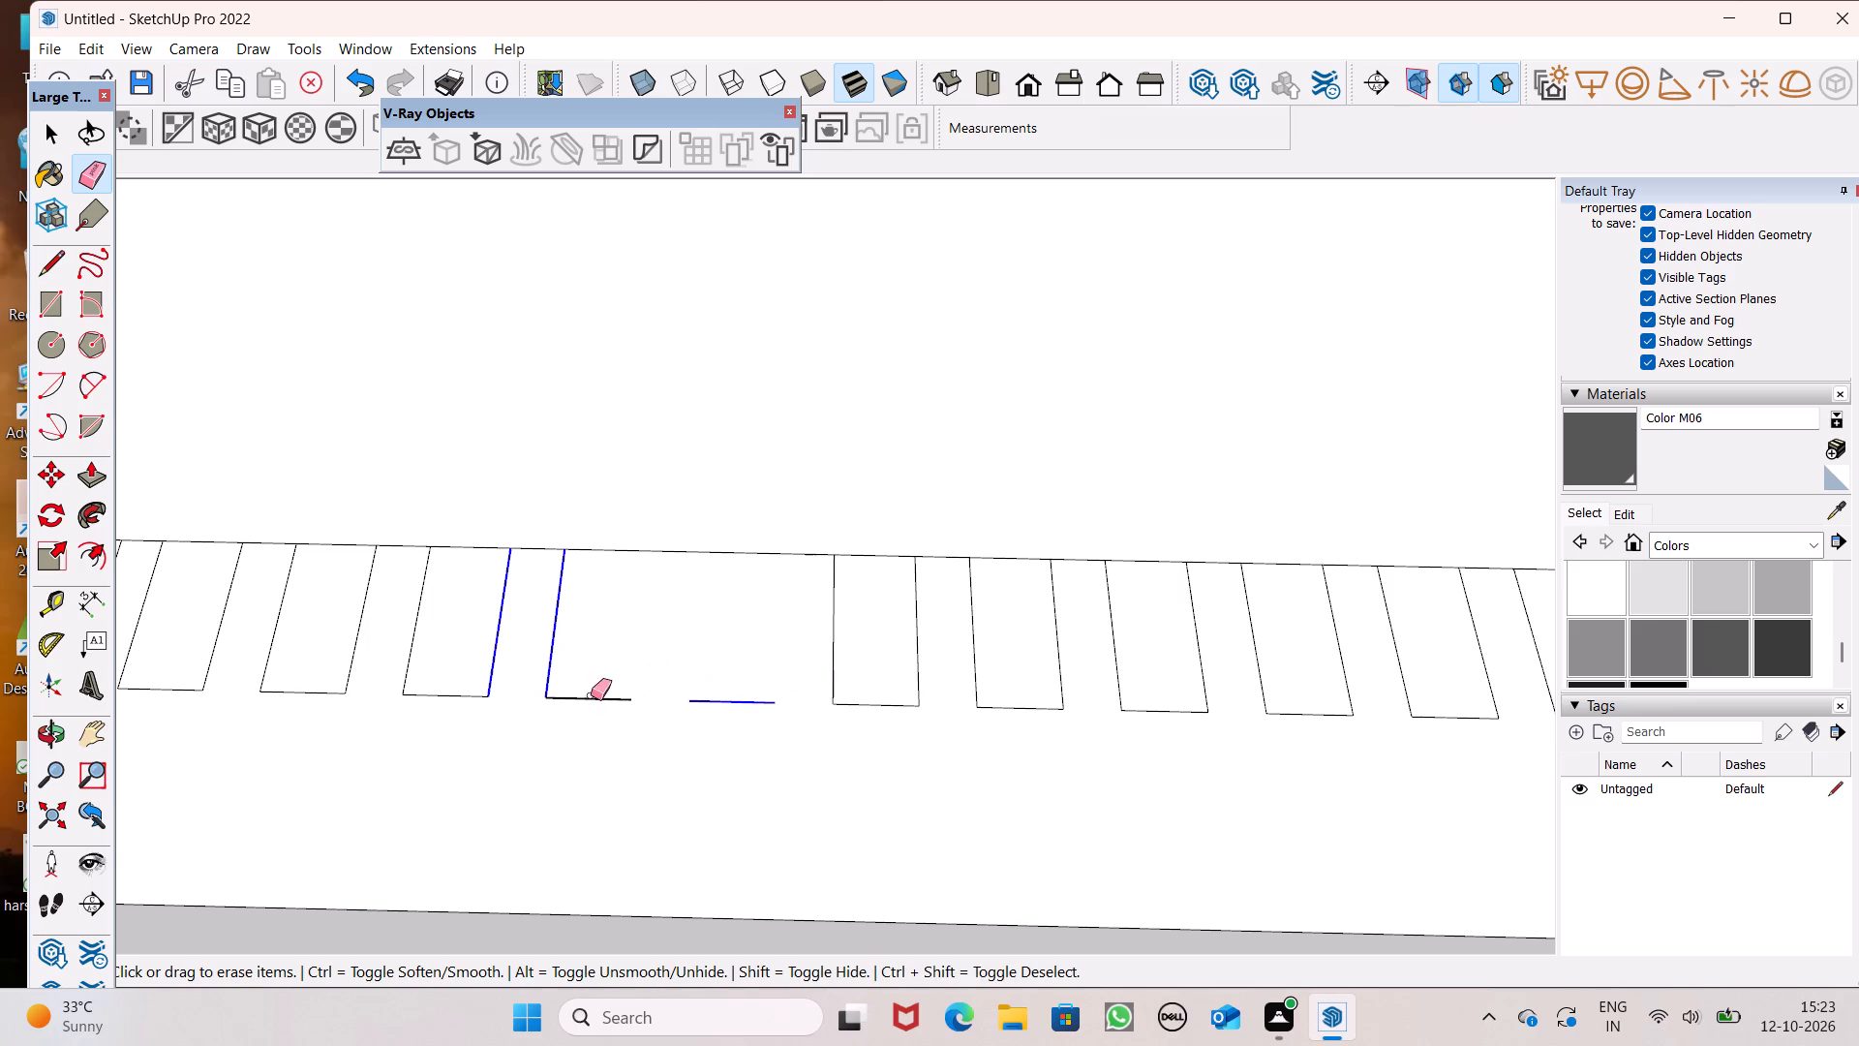
drag(591, 695, 590, 696)
drag(335, 648, 550, 712)
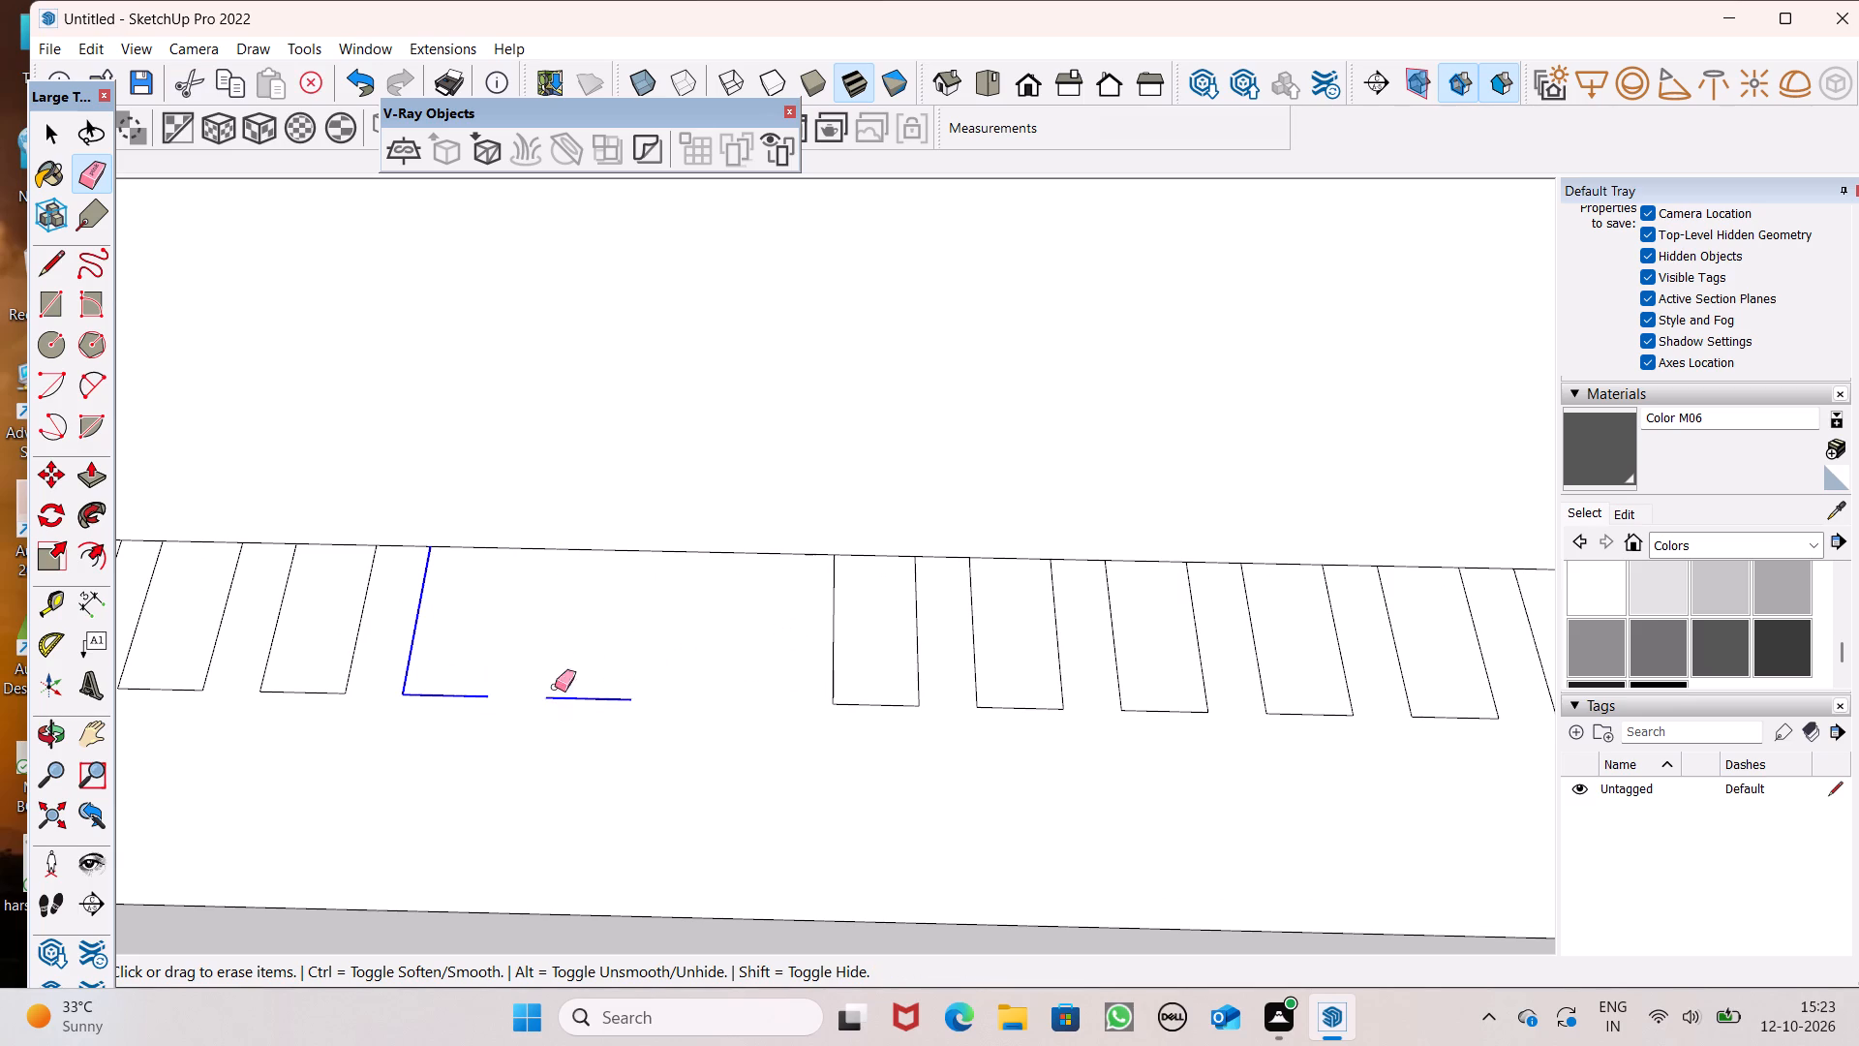
drag(69, 607, 394, 664)
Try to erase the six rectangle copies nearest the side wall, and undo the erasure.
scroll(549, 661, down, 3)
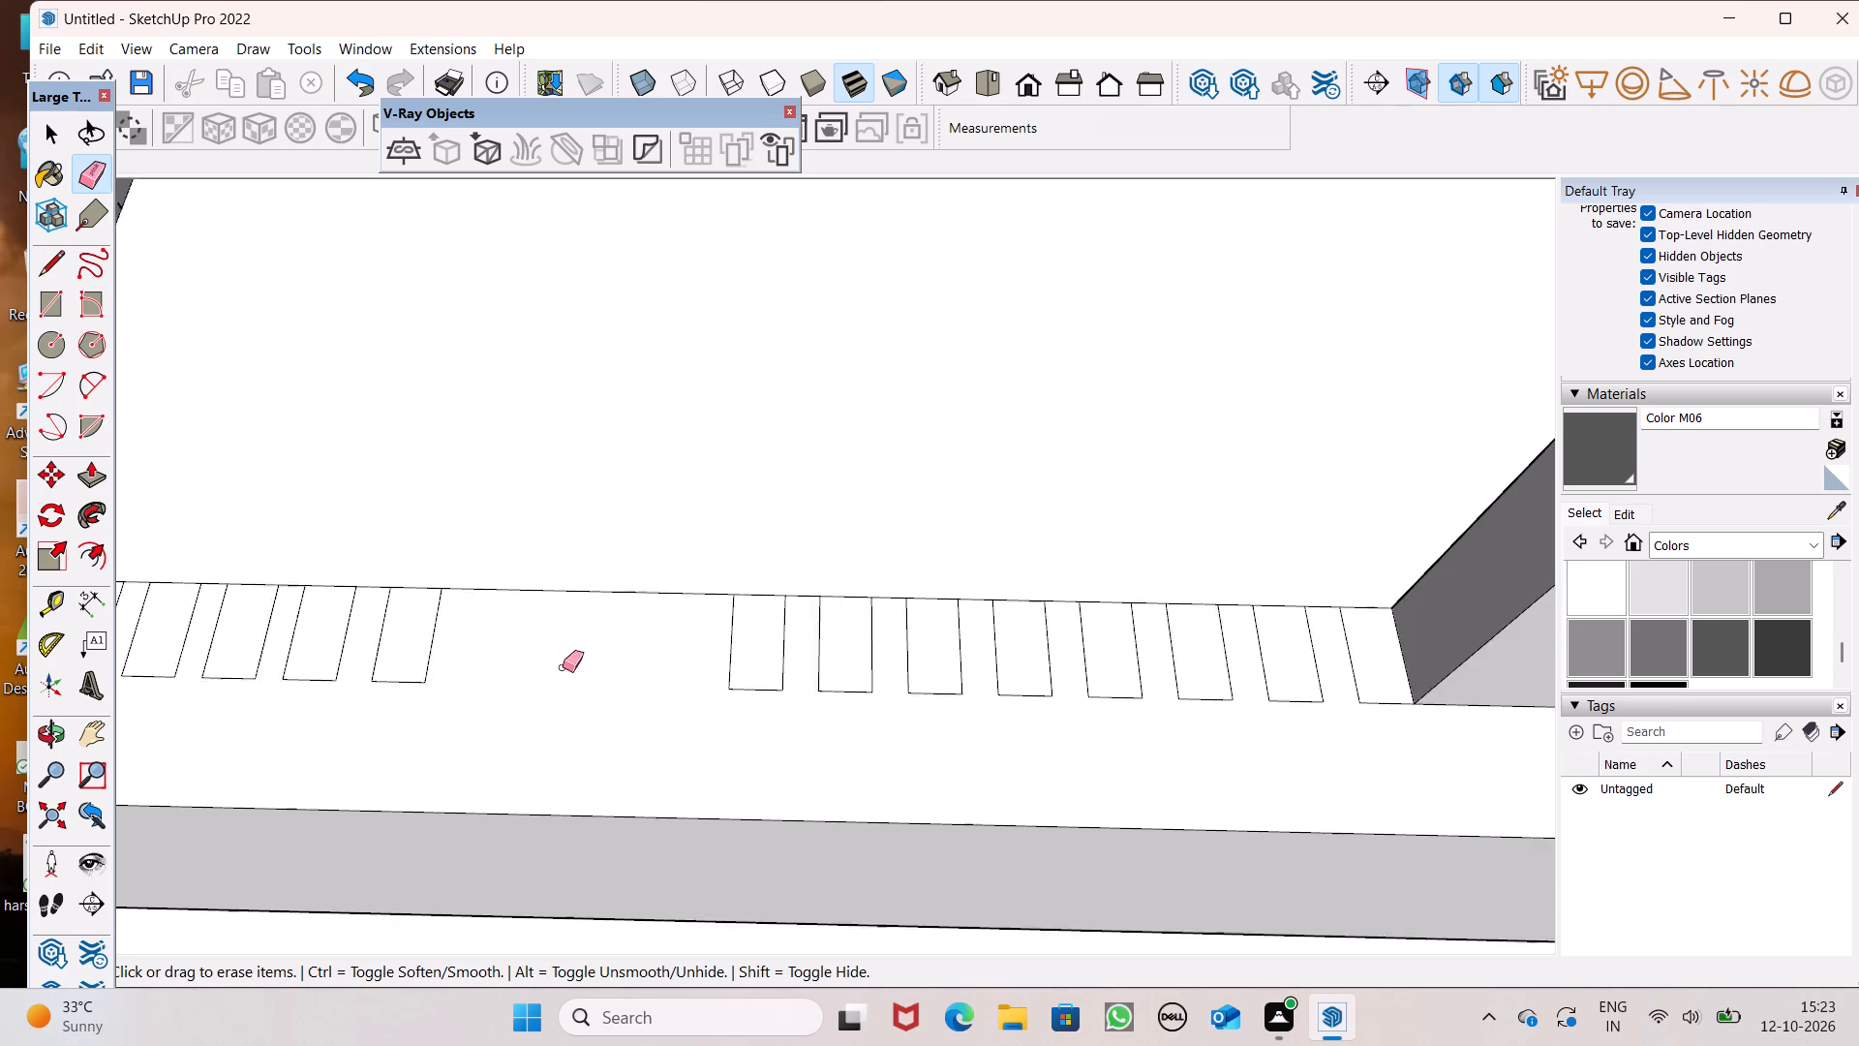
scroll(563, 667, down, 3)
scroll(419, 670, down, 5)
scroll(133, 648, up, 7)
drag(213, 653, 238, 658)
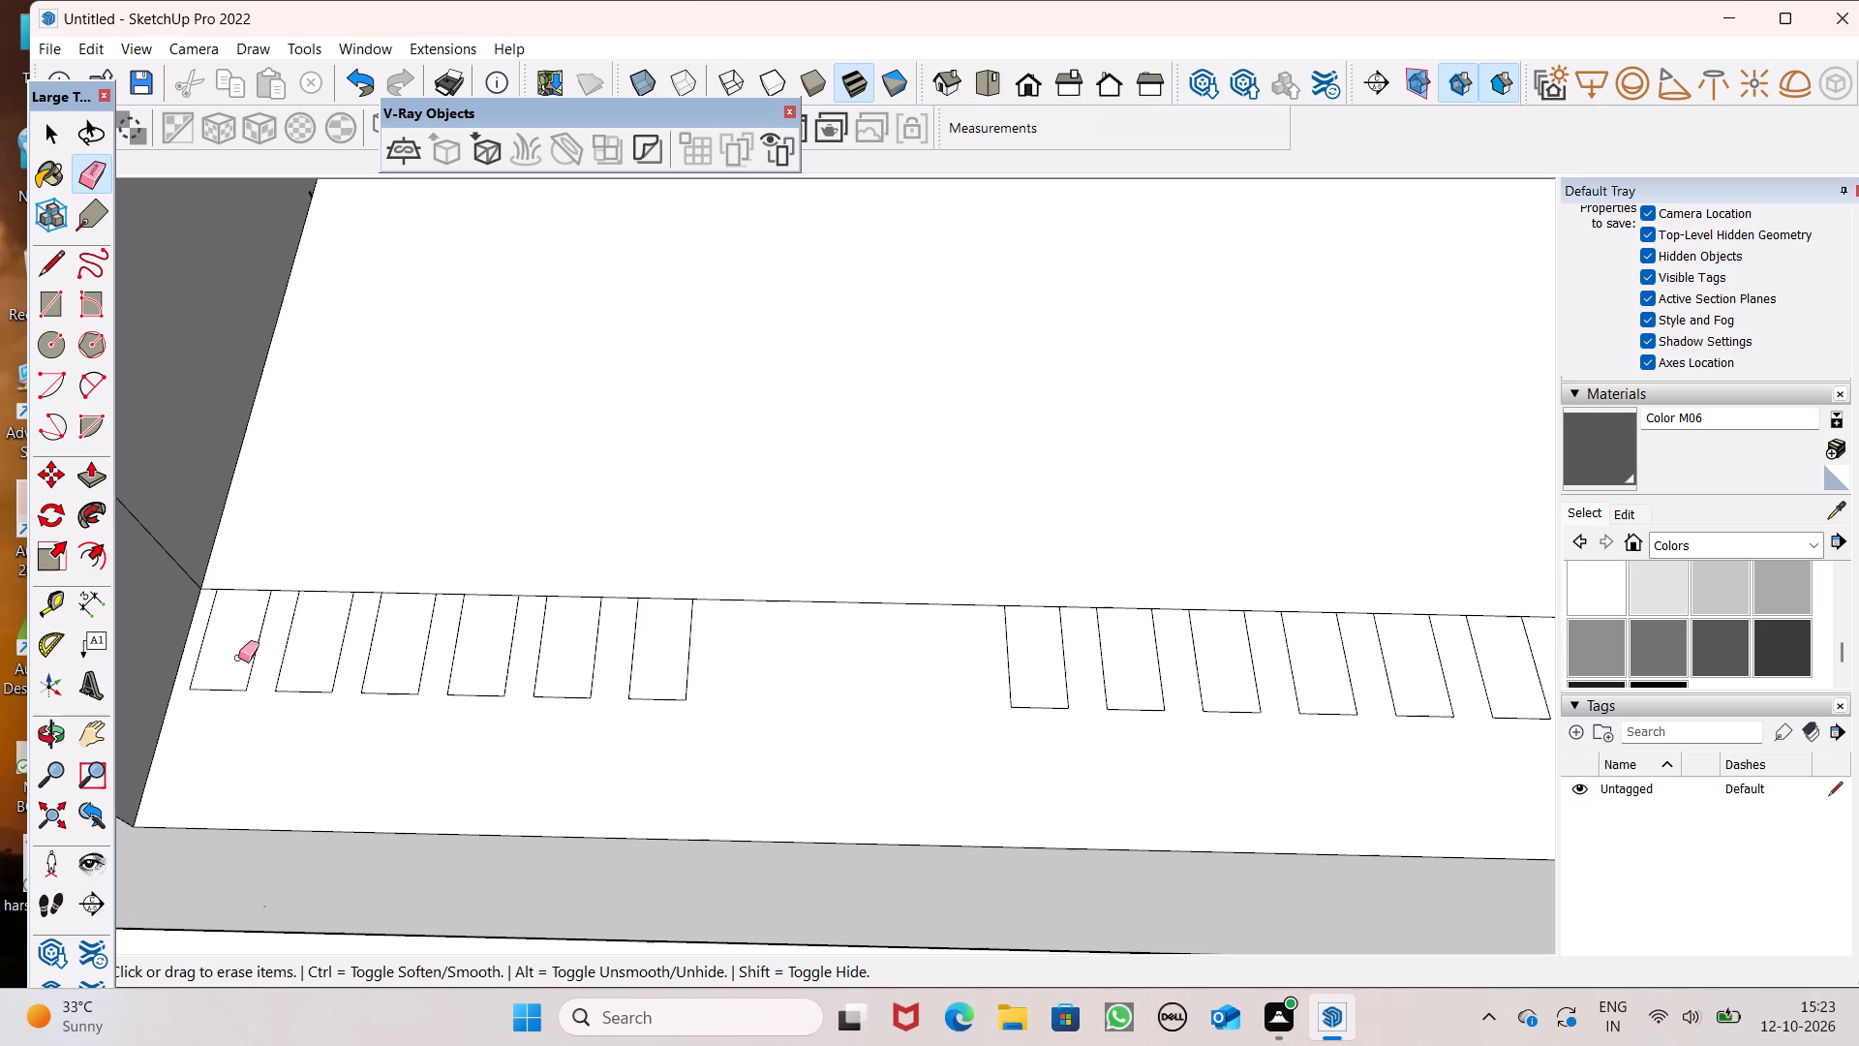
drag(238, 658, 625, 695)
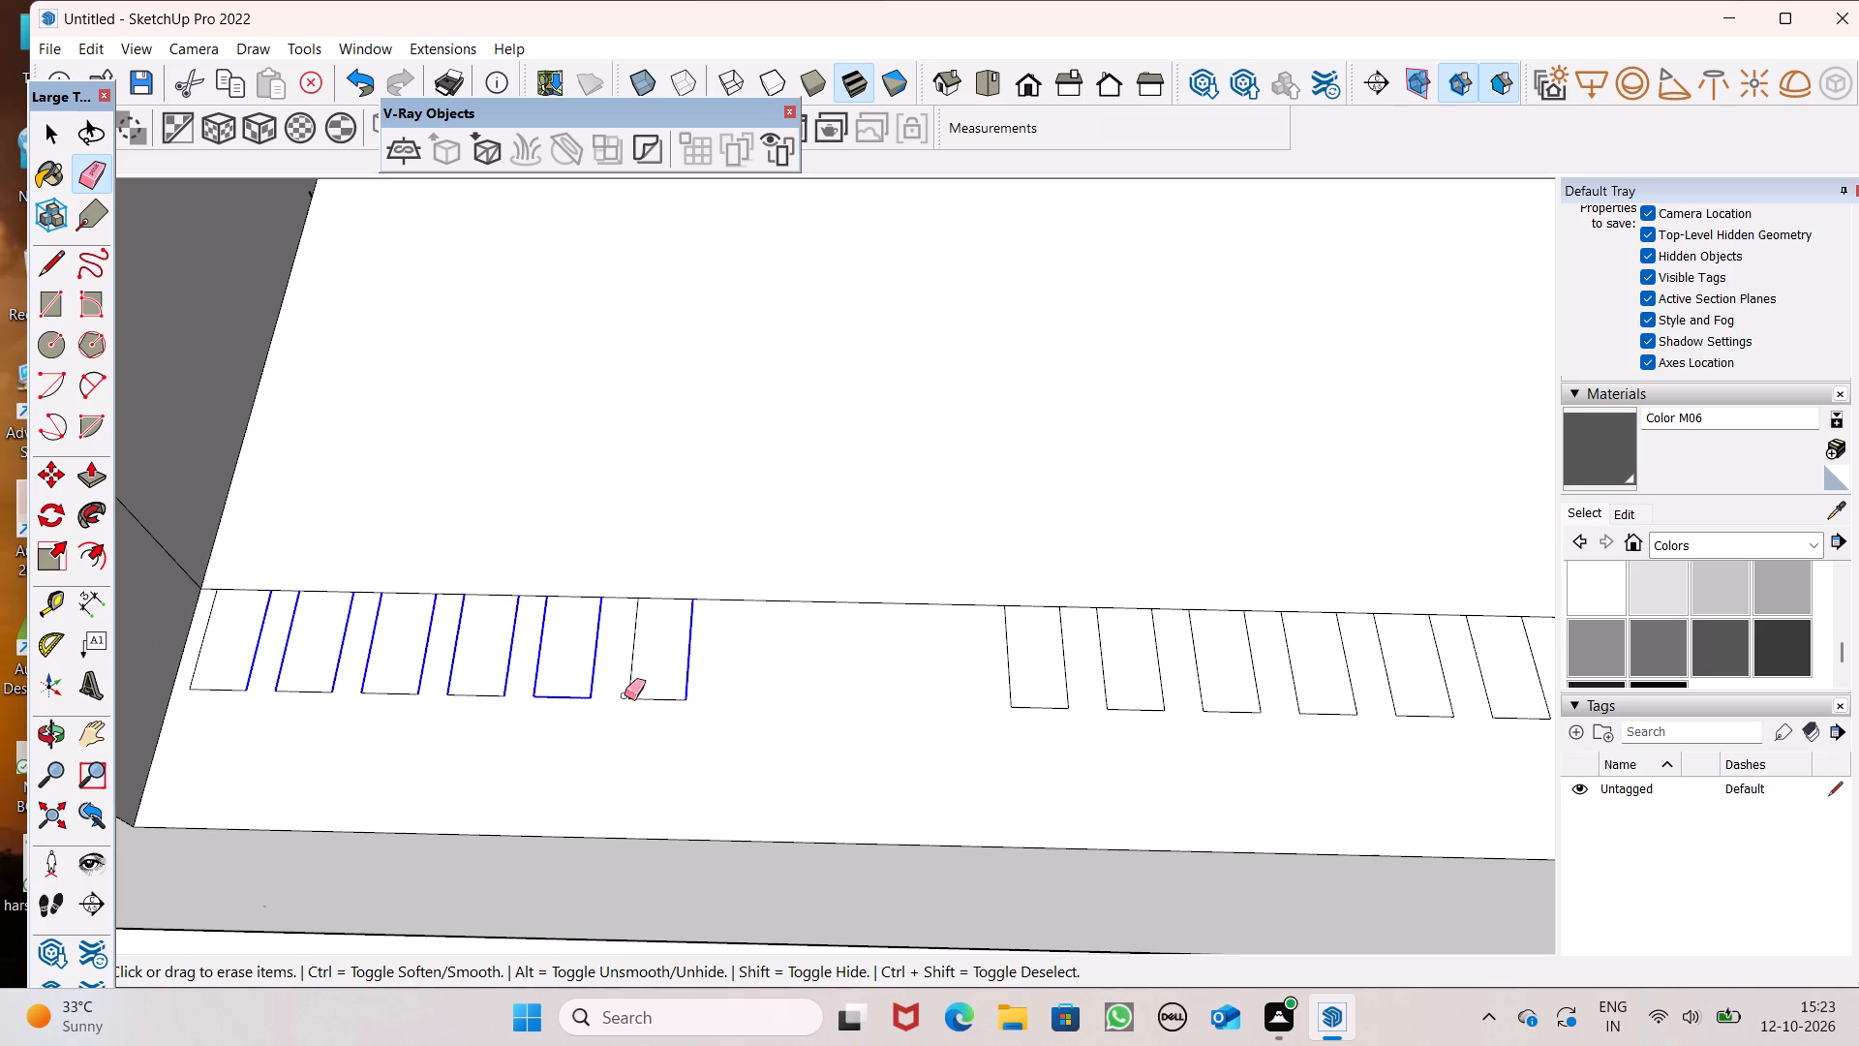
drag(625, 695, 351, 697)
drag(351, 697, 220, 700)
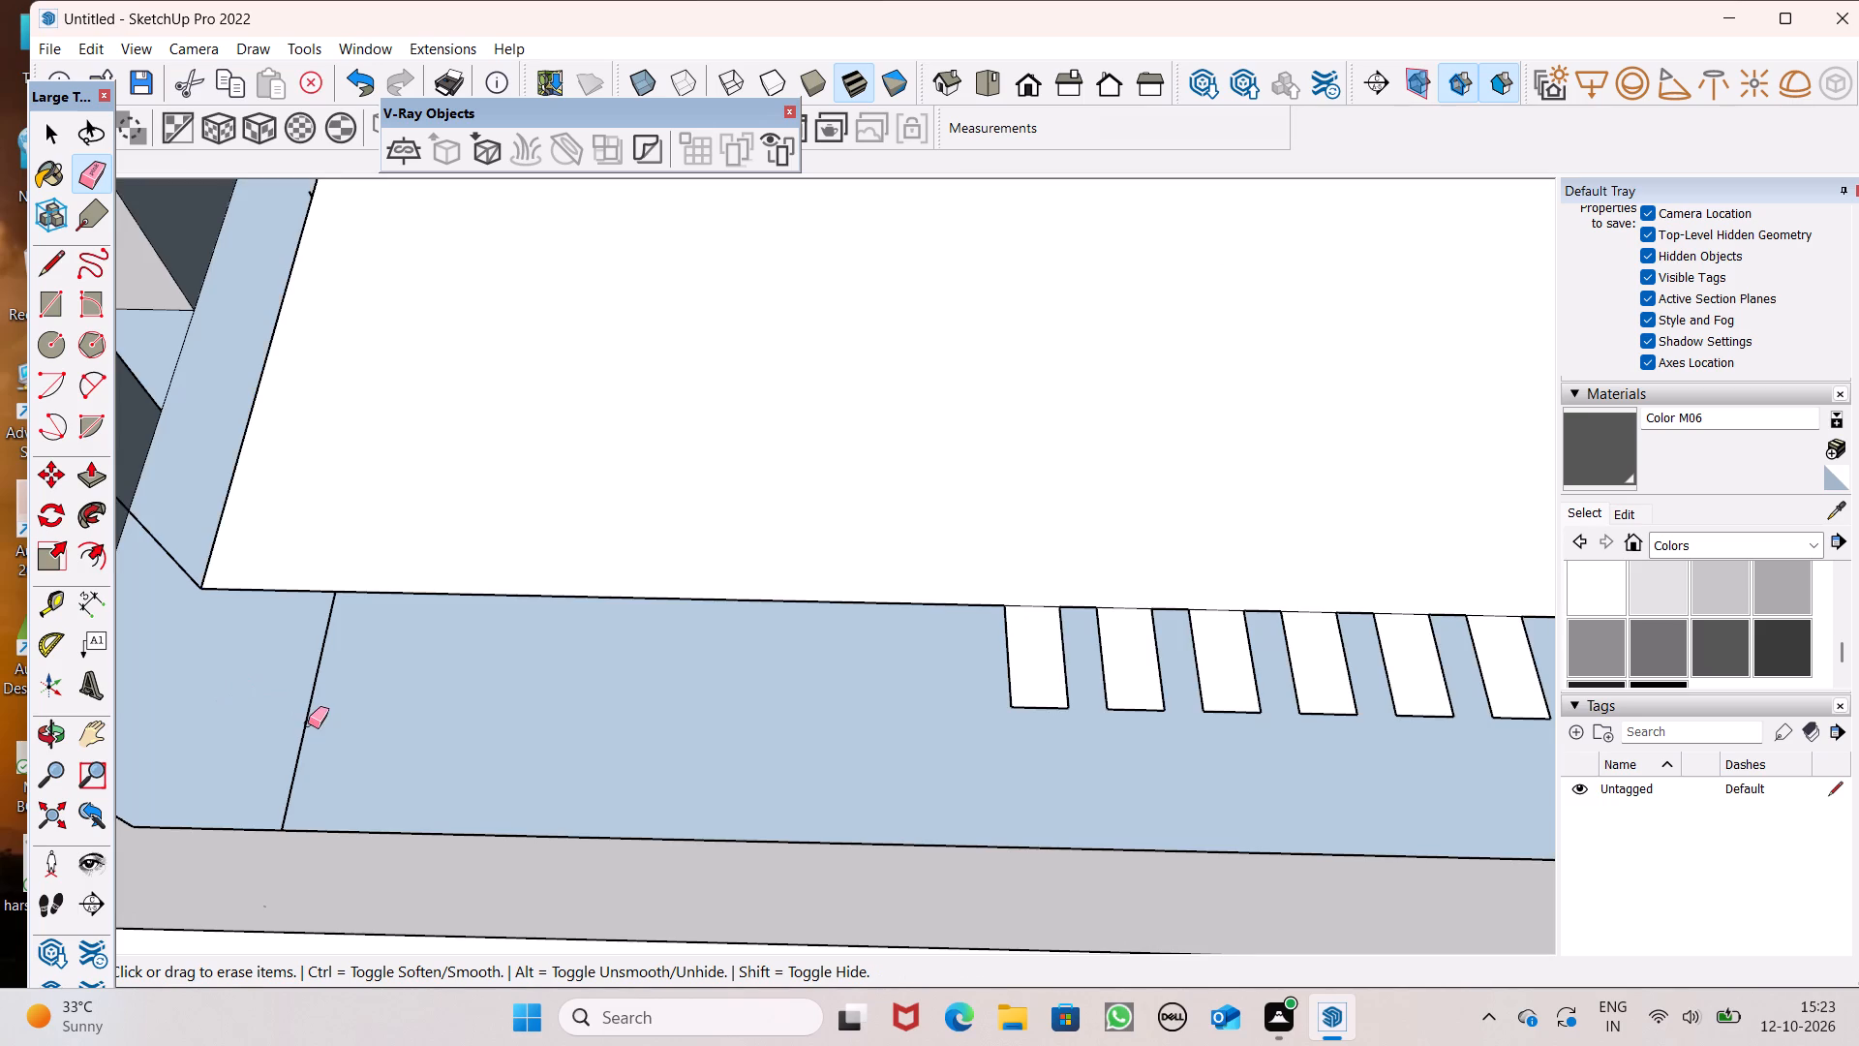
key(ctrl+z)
Erase the six rectangle copies between the side wall and the gap in the row, sparing the ledge's own edges.
drag(198, 653, 230, 689)
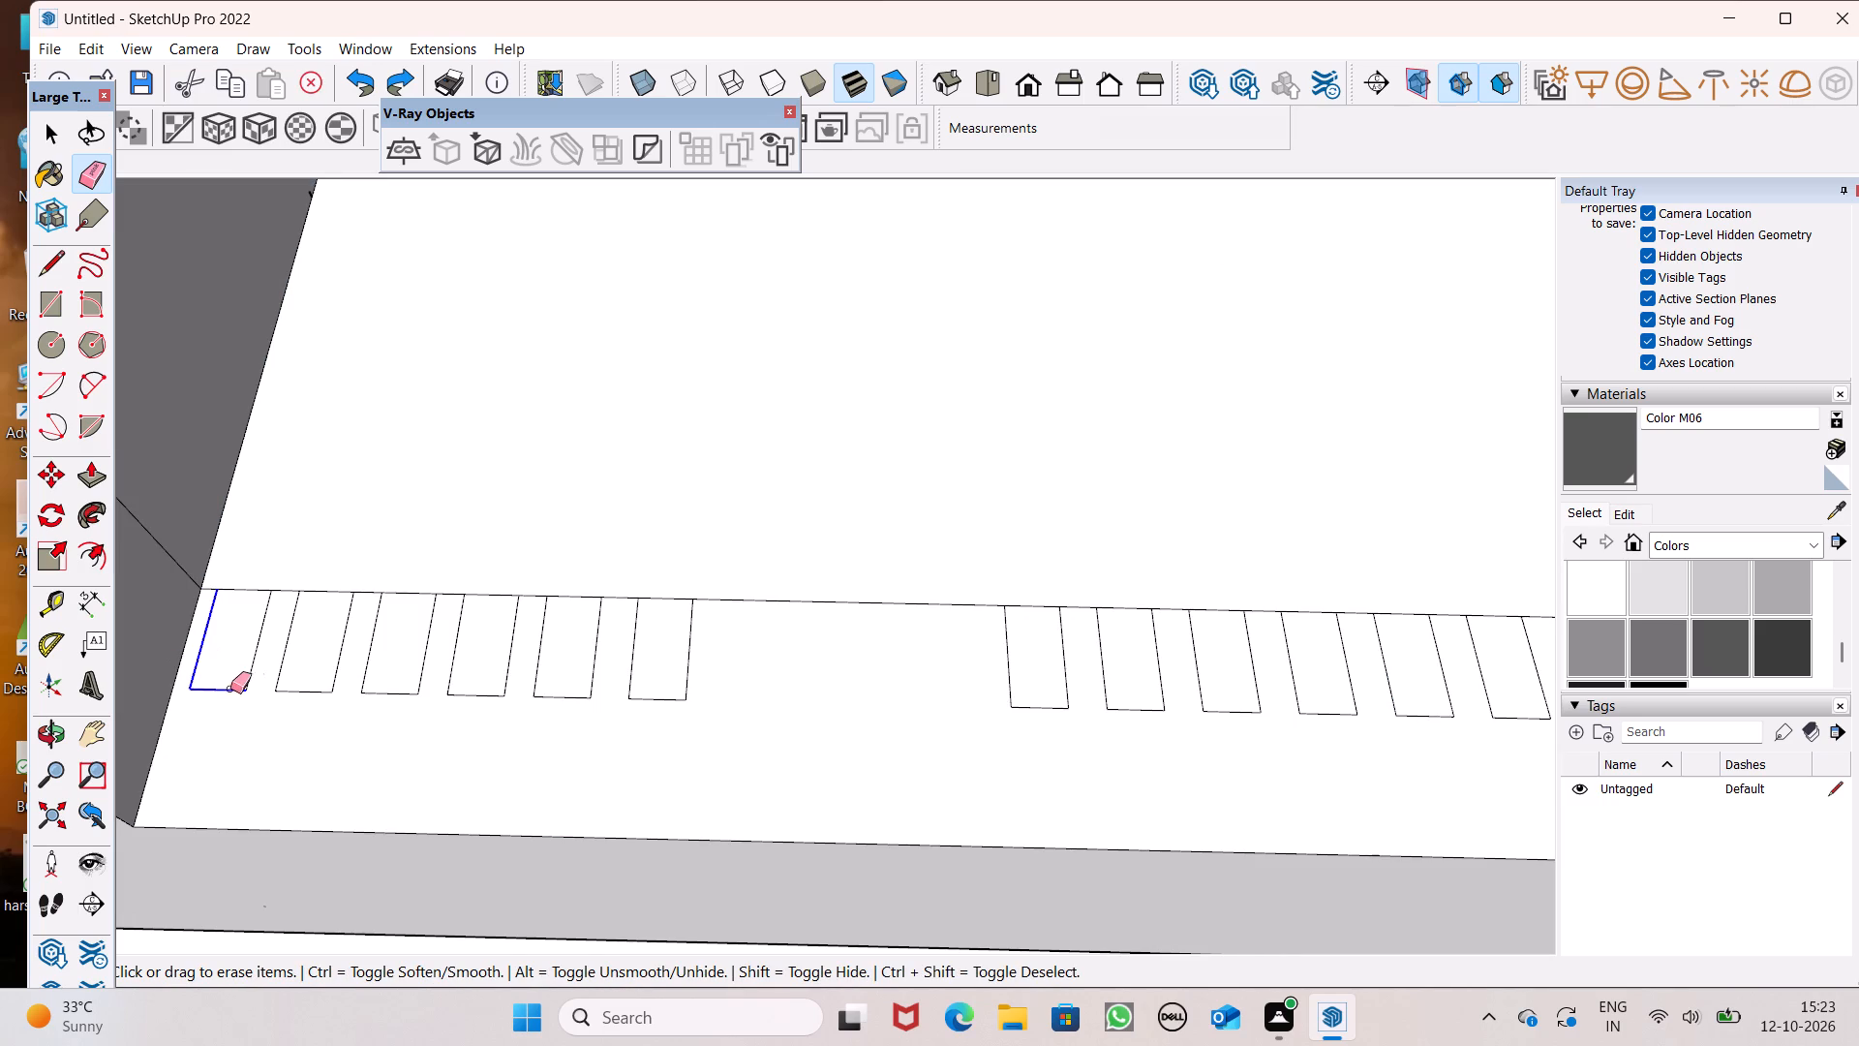
drag(230, 689, 436, 685)
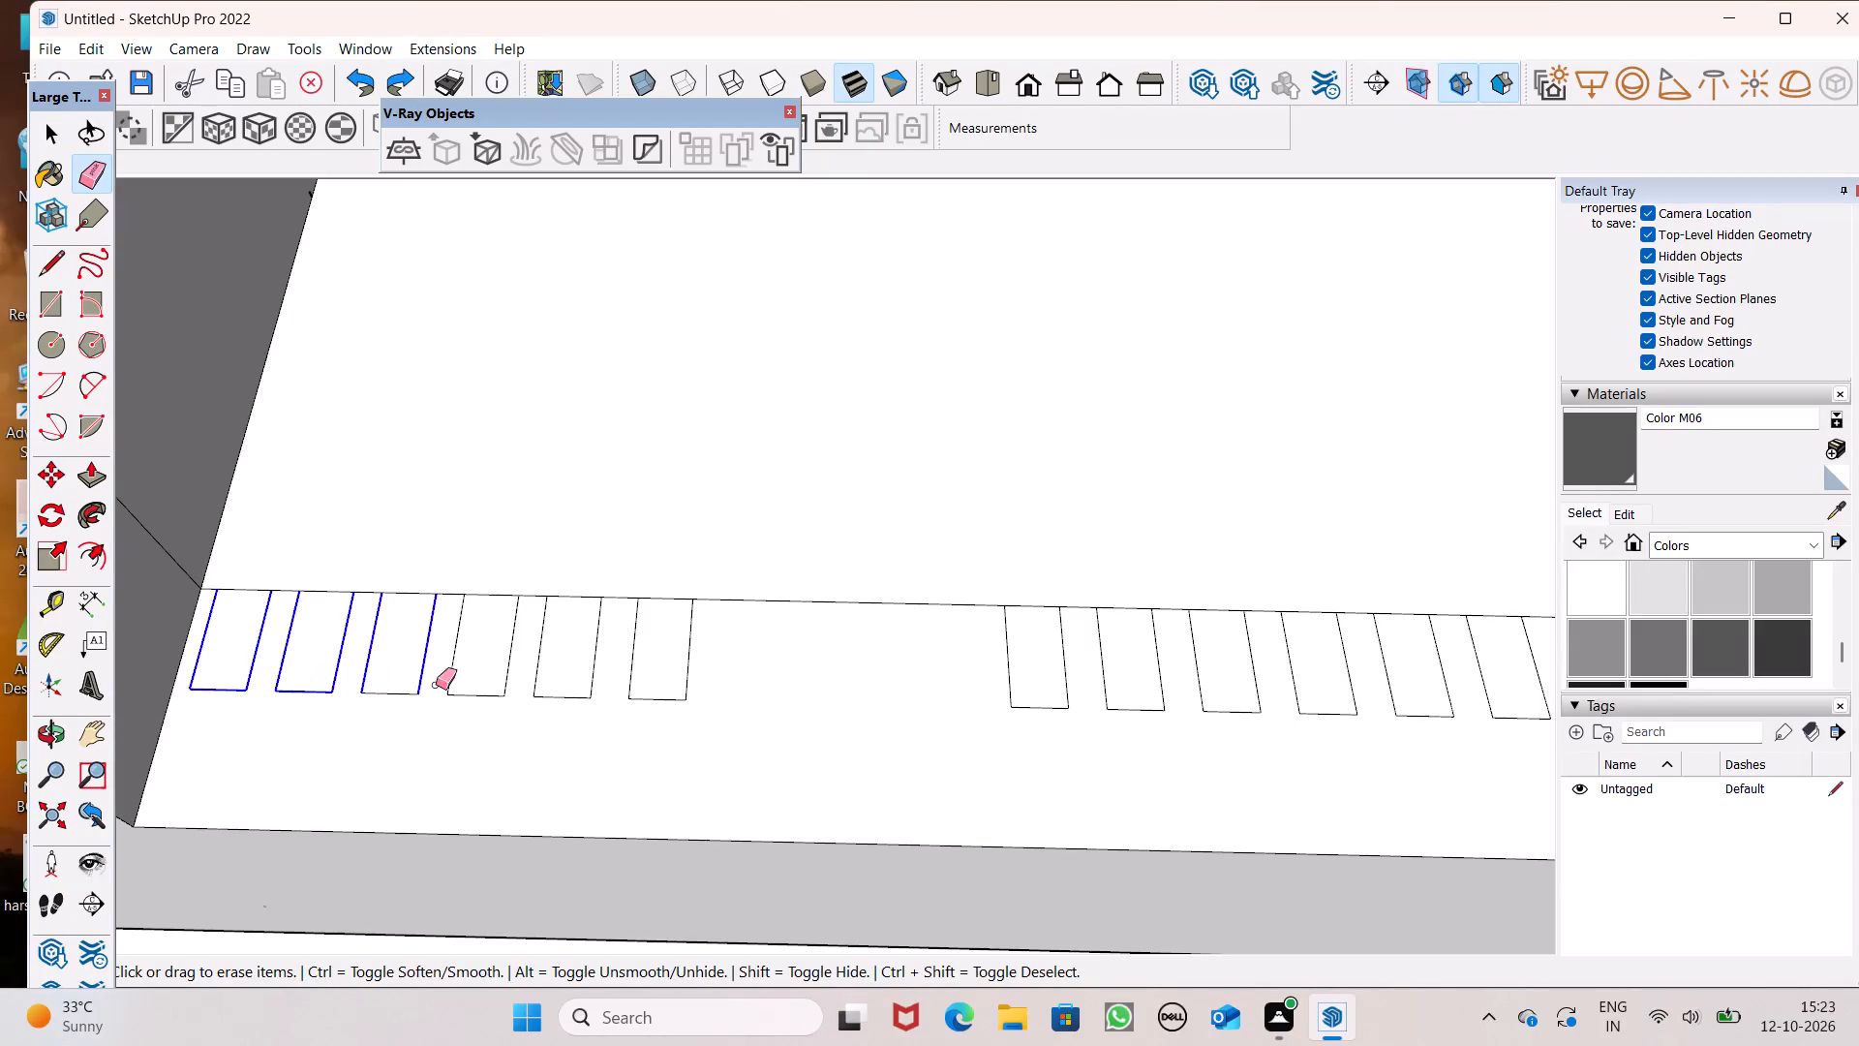
drag(436, 685, 442, 686)
drag(457, 687, 630, 678)
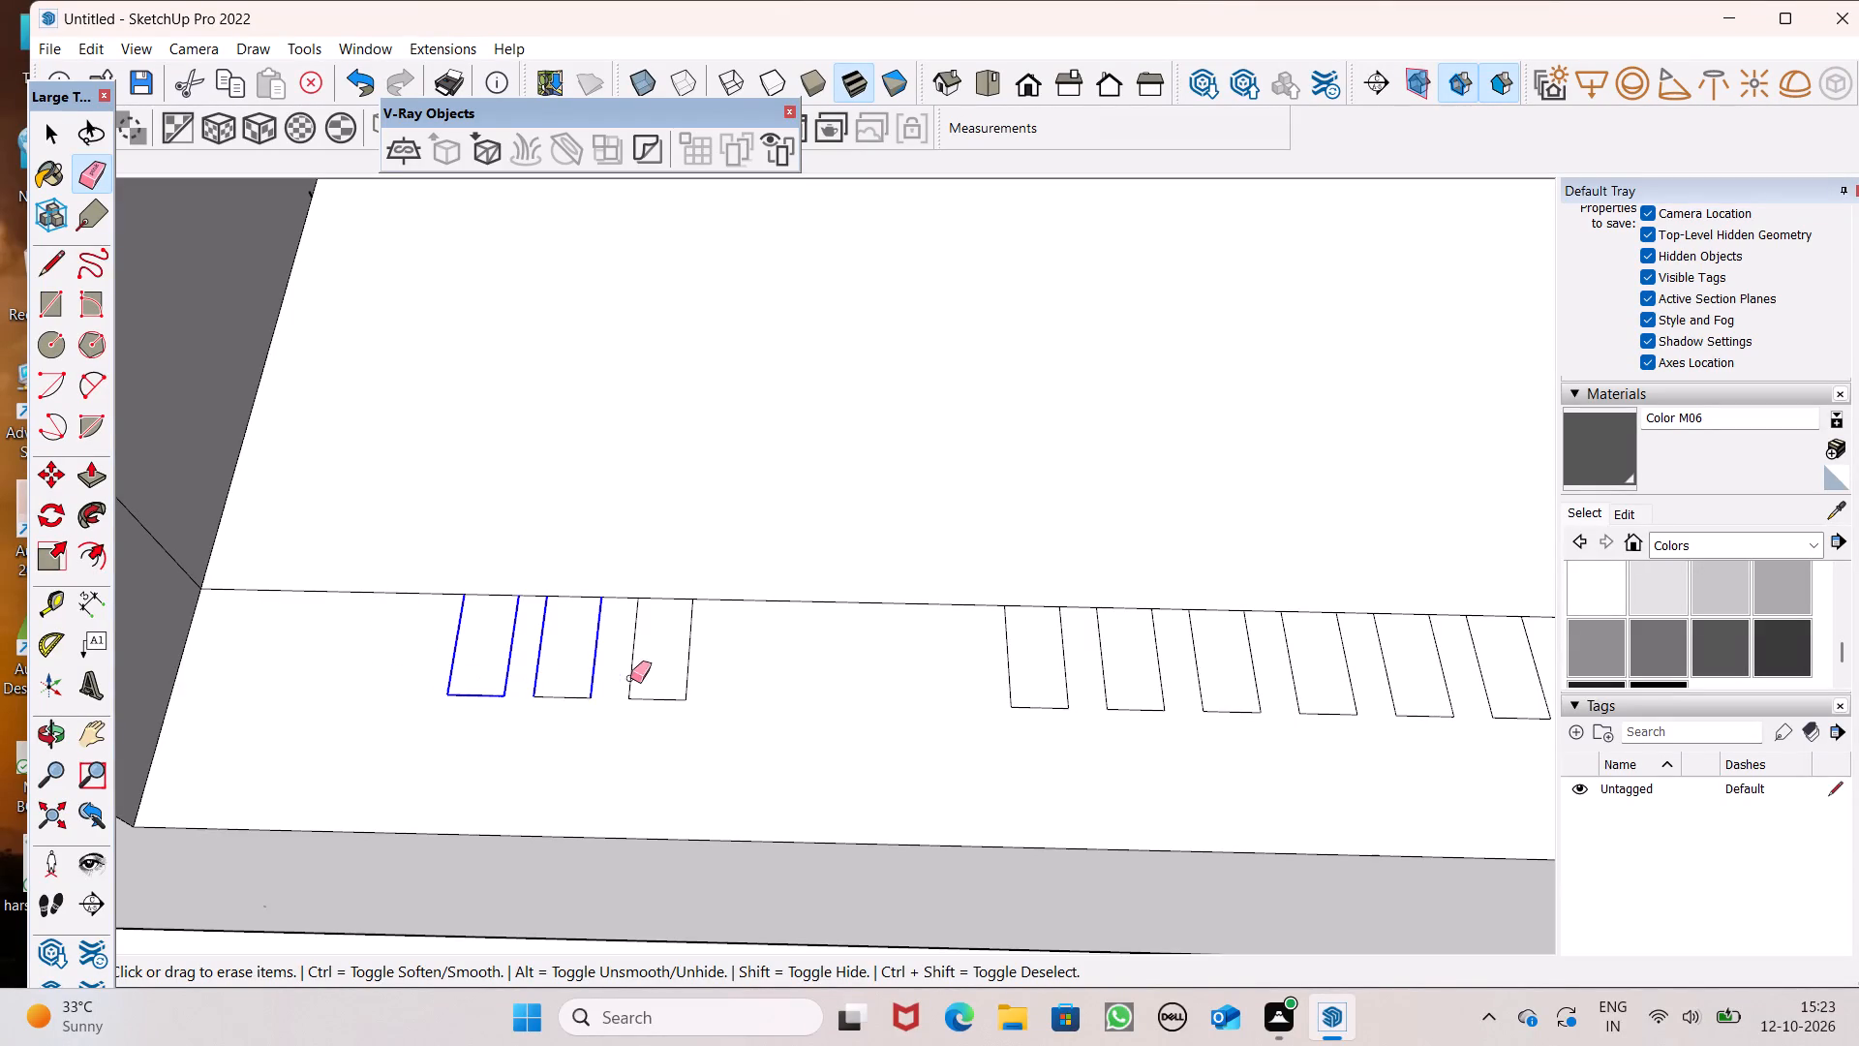
drag(630, 678, 664, 693)
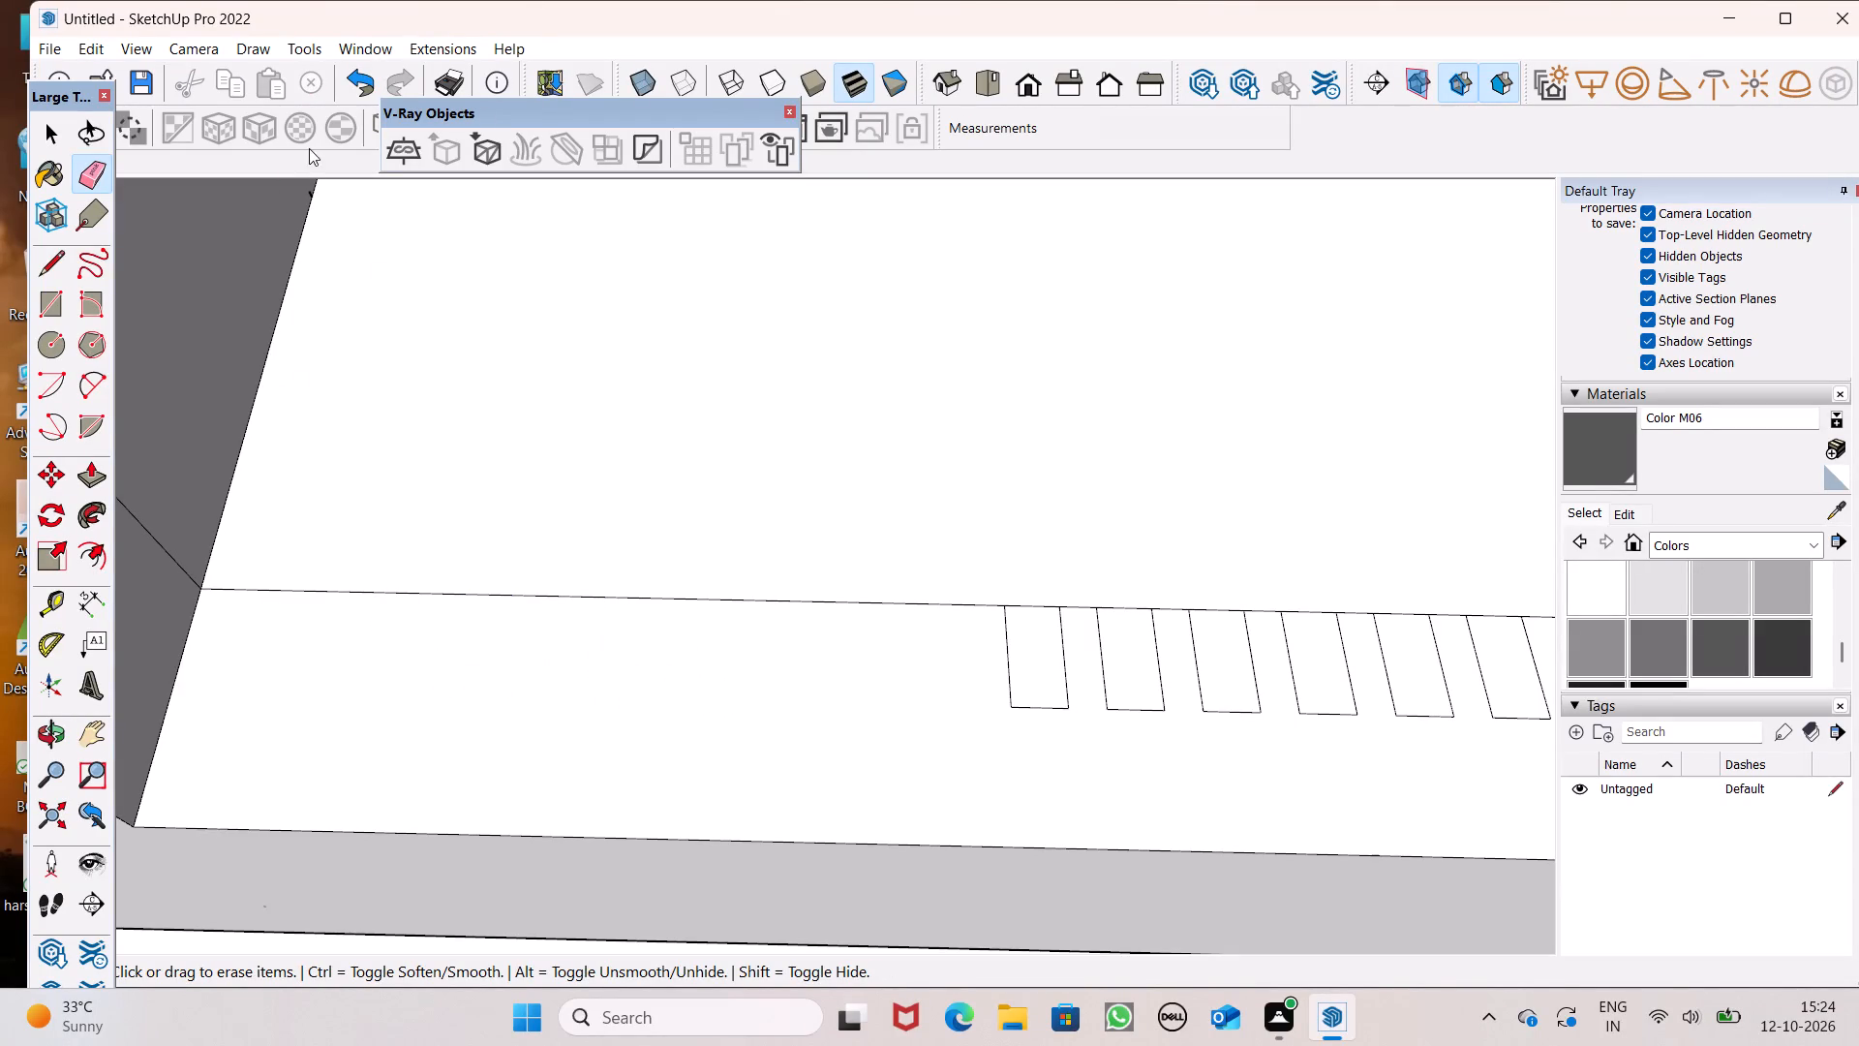
Erase the seven other rectangle copies on the ledge, keeping only the rectangle against the parapet panel's cut end.
scroll(671, 423, down, 7)
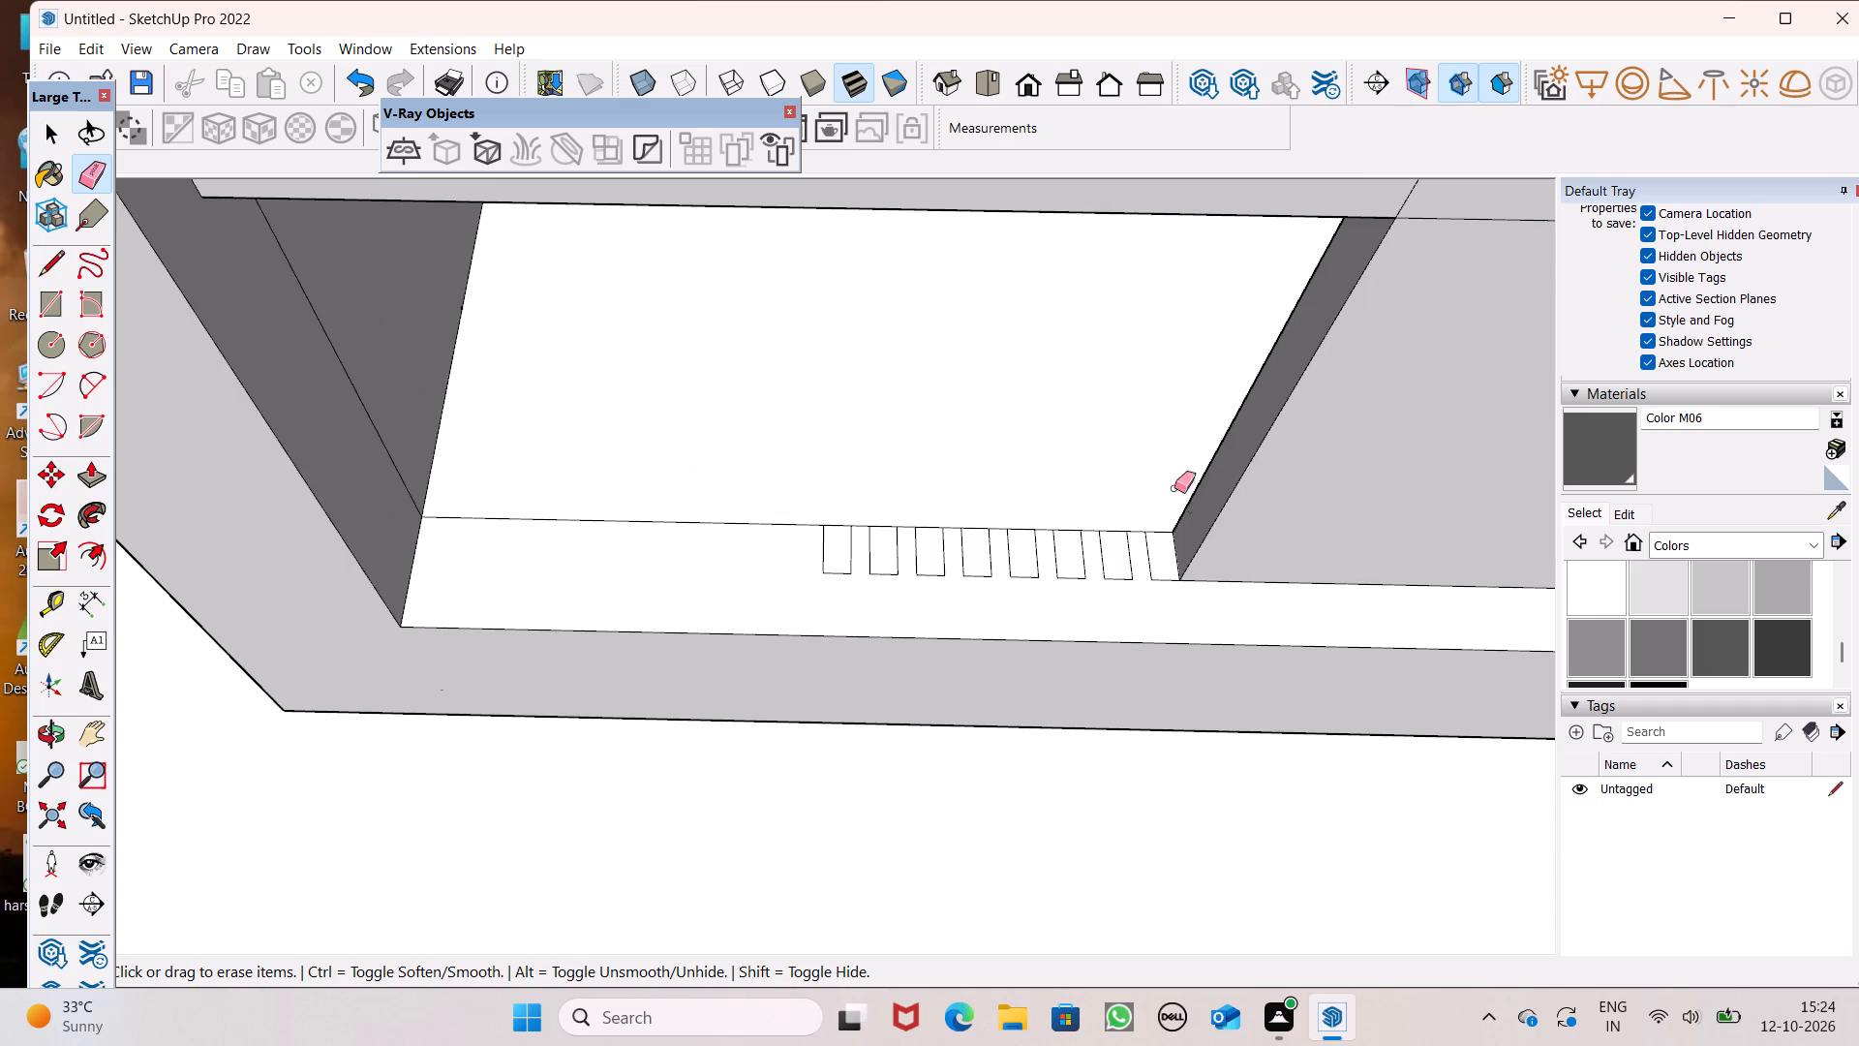
scroll(1125, 531, up, 1)
scroll(1124, 535, down, 1)
scroll(1123, 535, up, 5)
scroll(997, 647, up, 5)
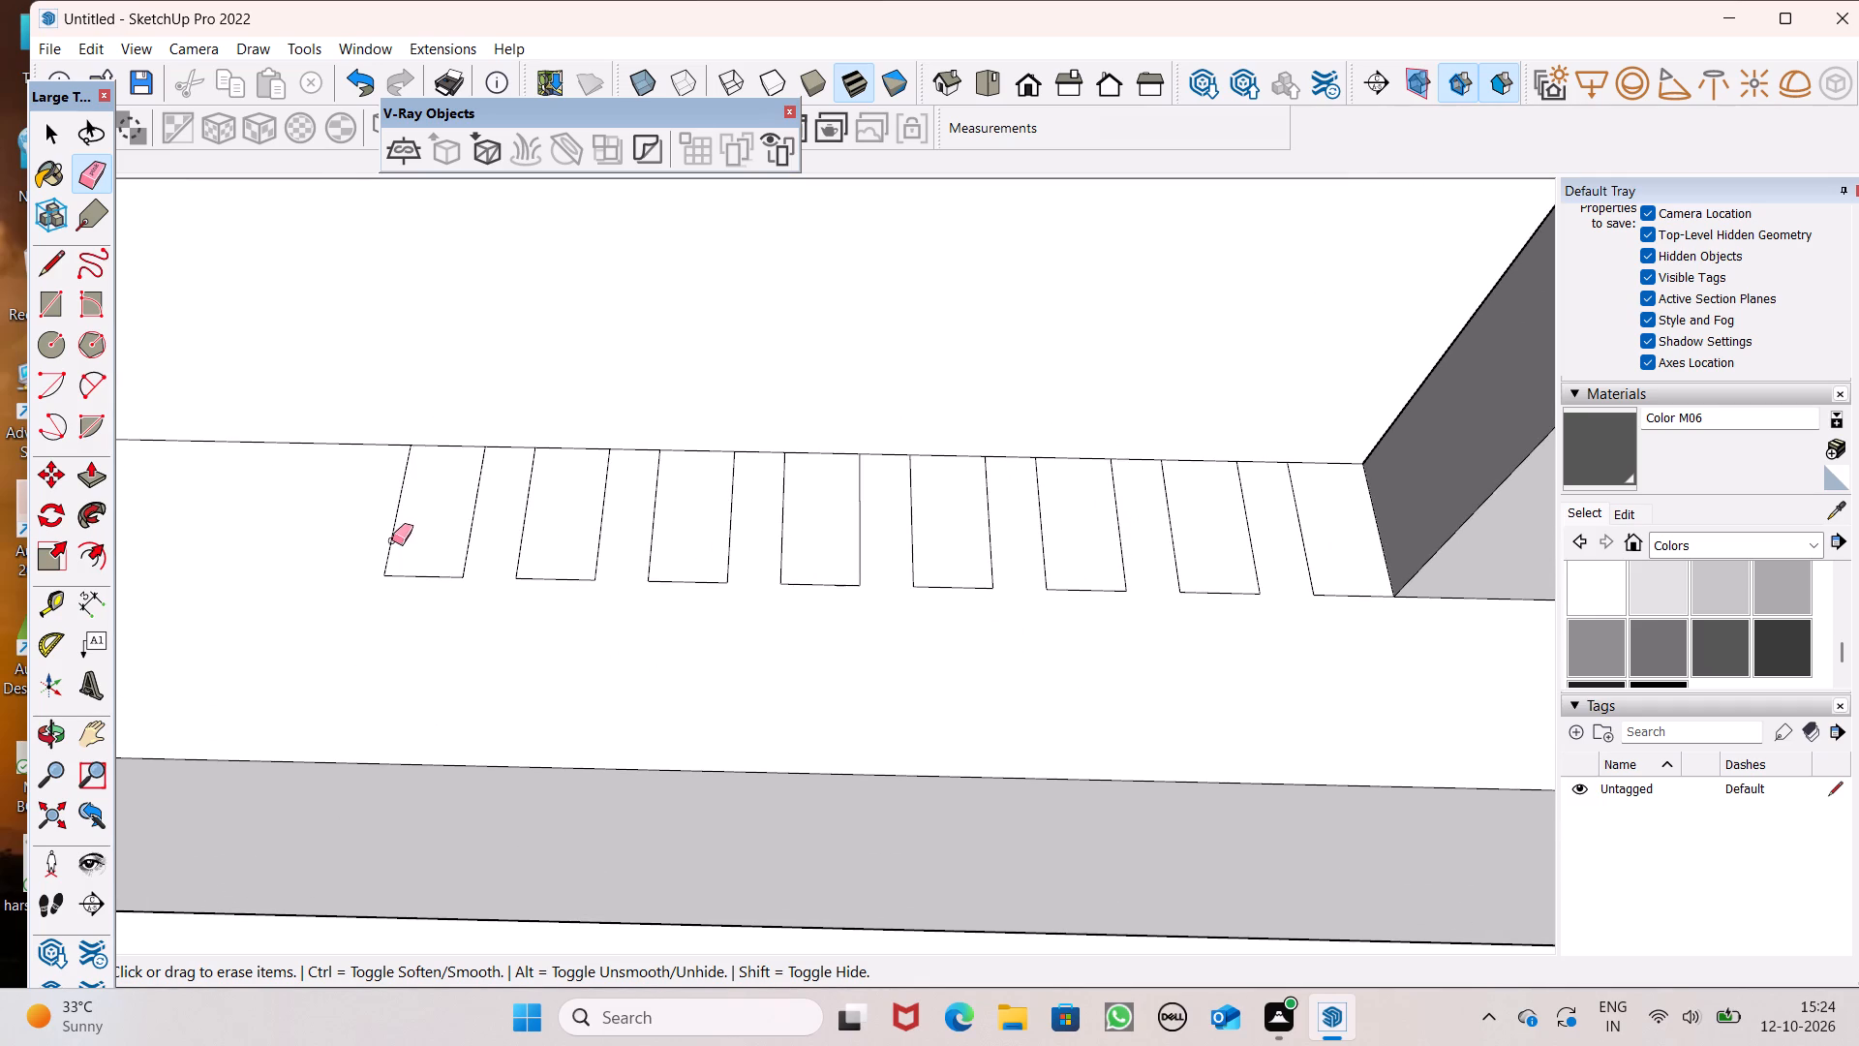
drag(384, 533, 437, 576)
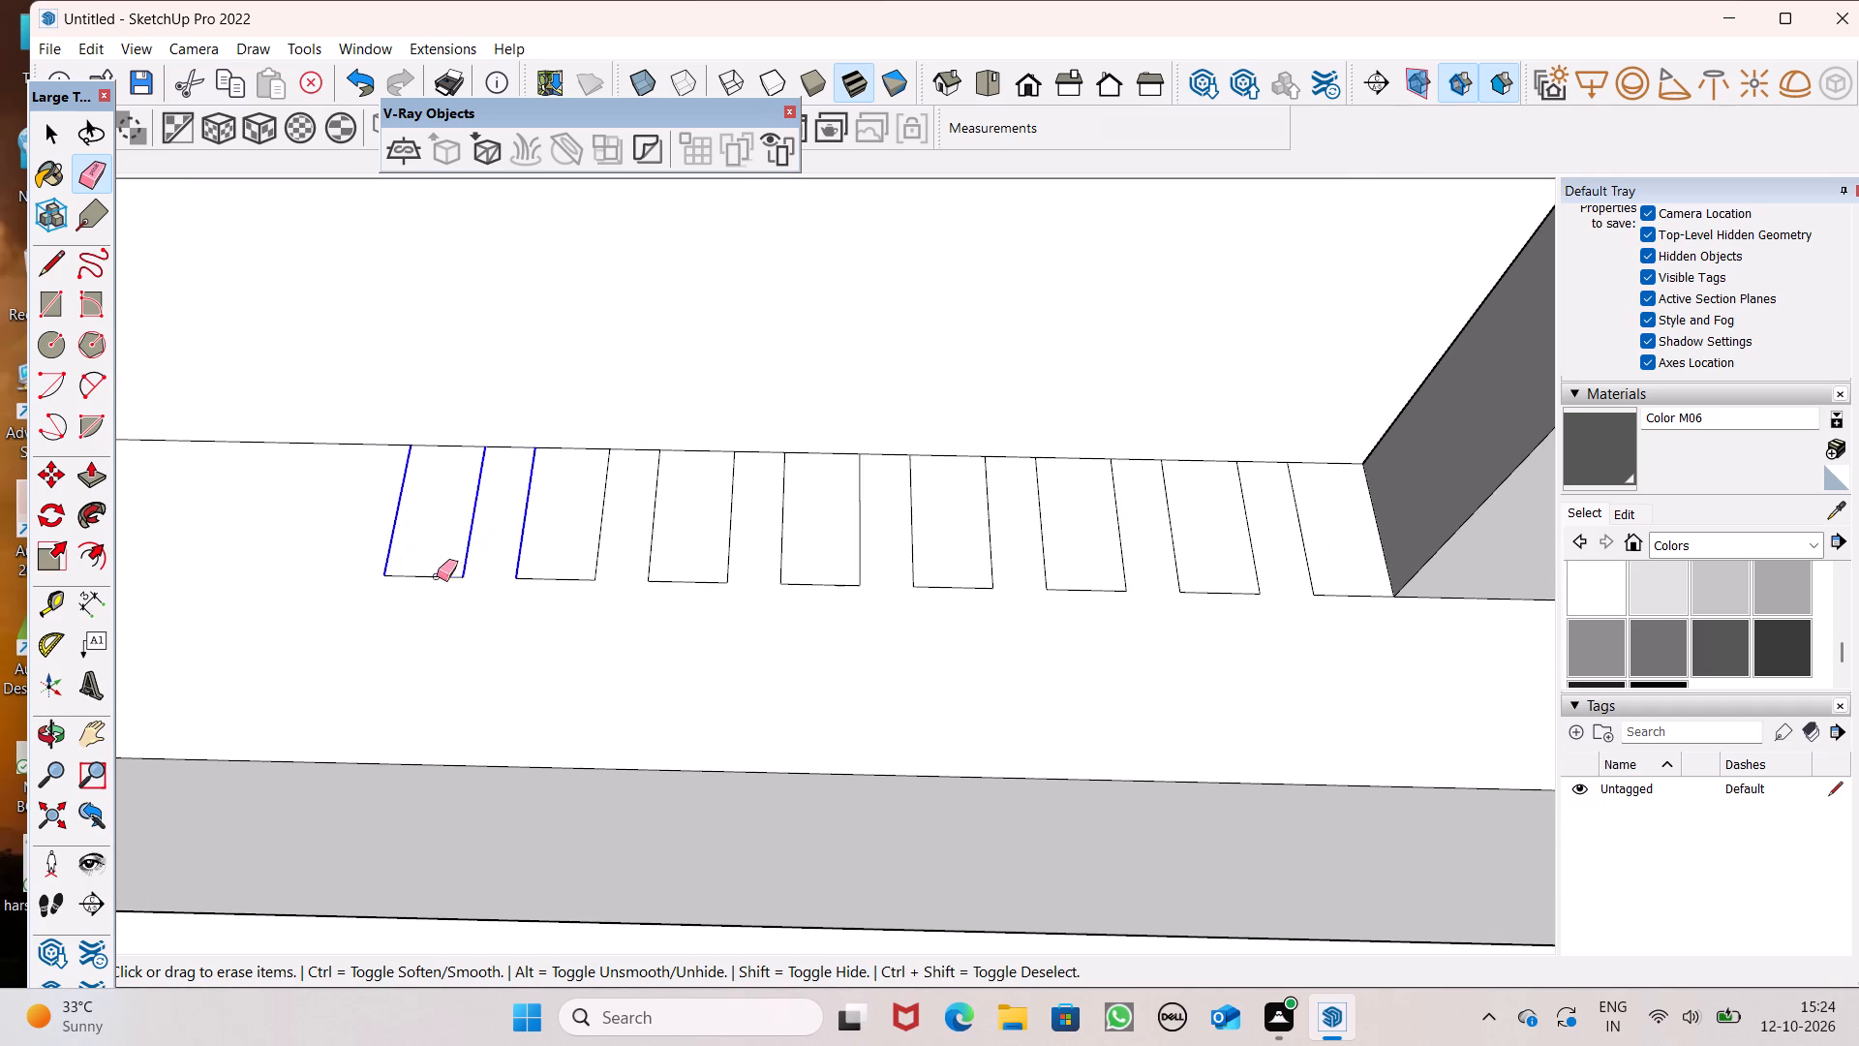
drag(437, 576, 688, 585)
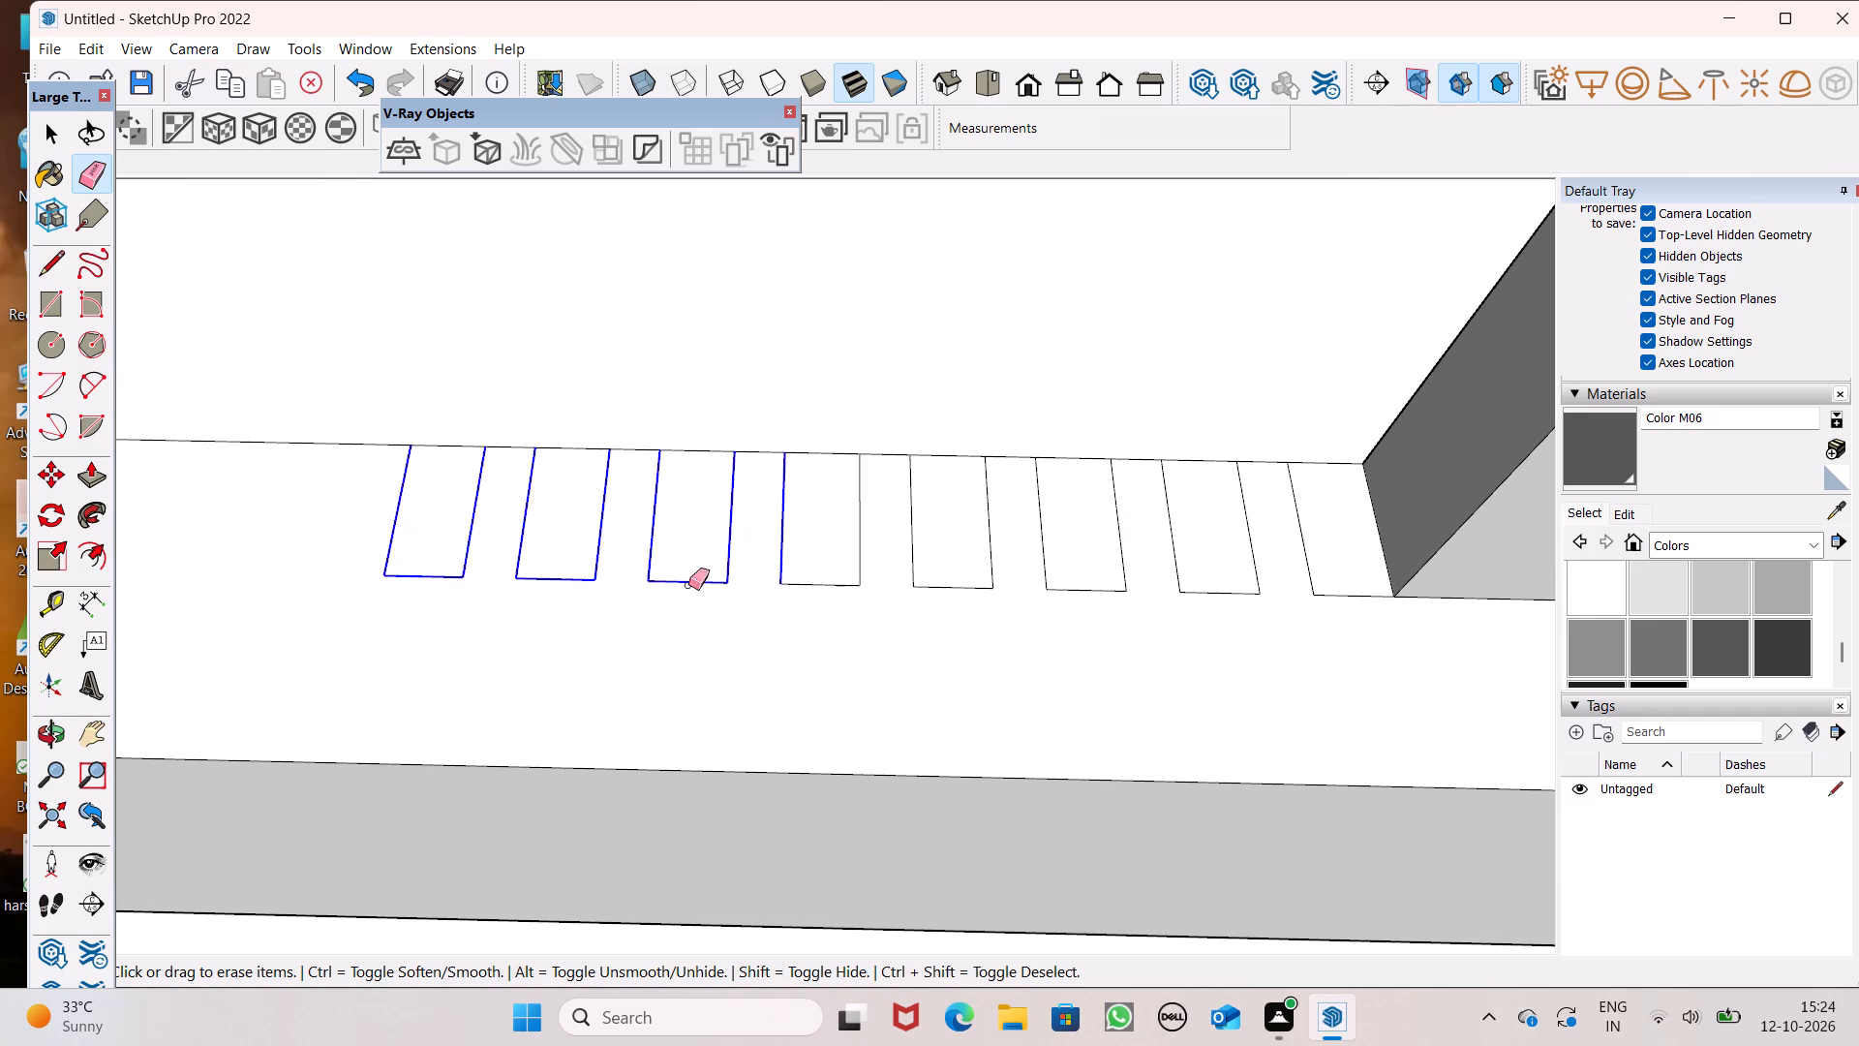
drag(688, 585, 960, 569)
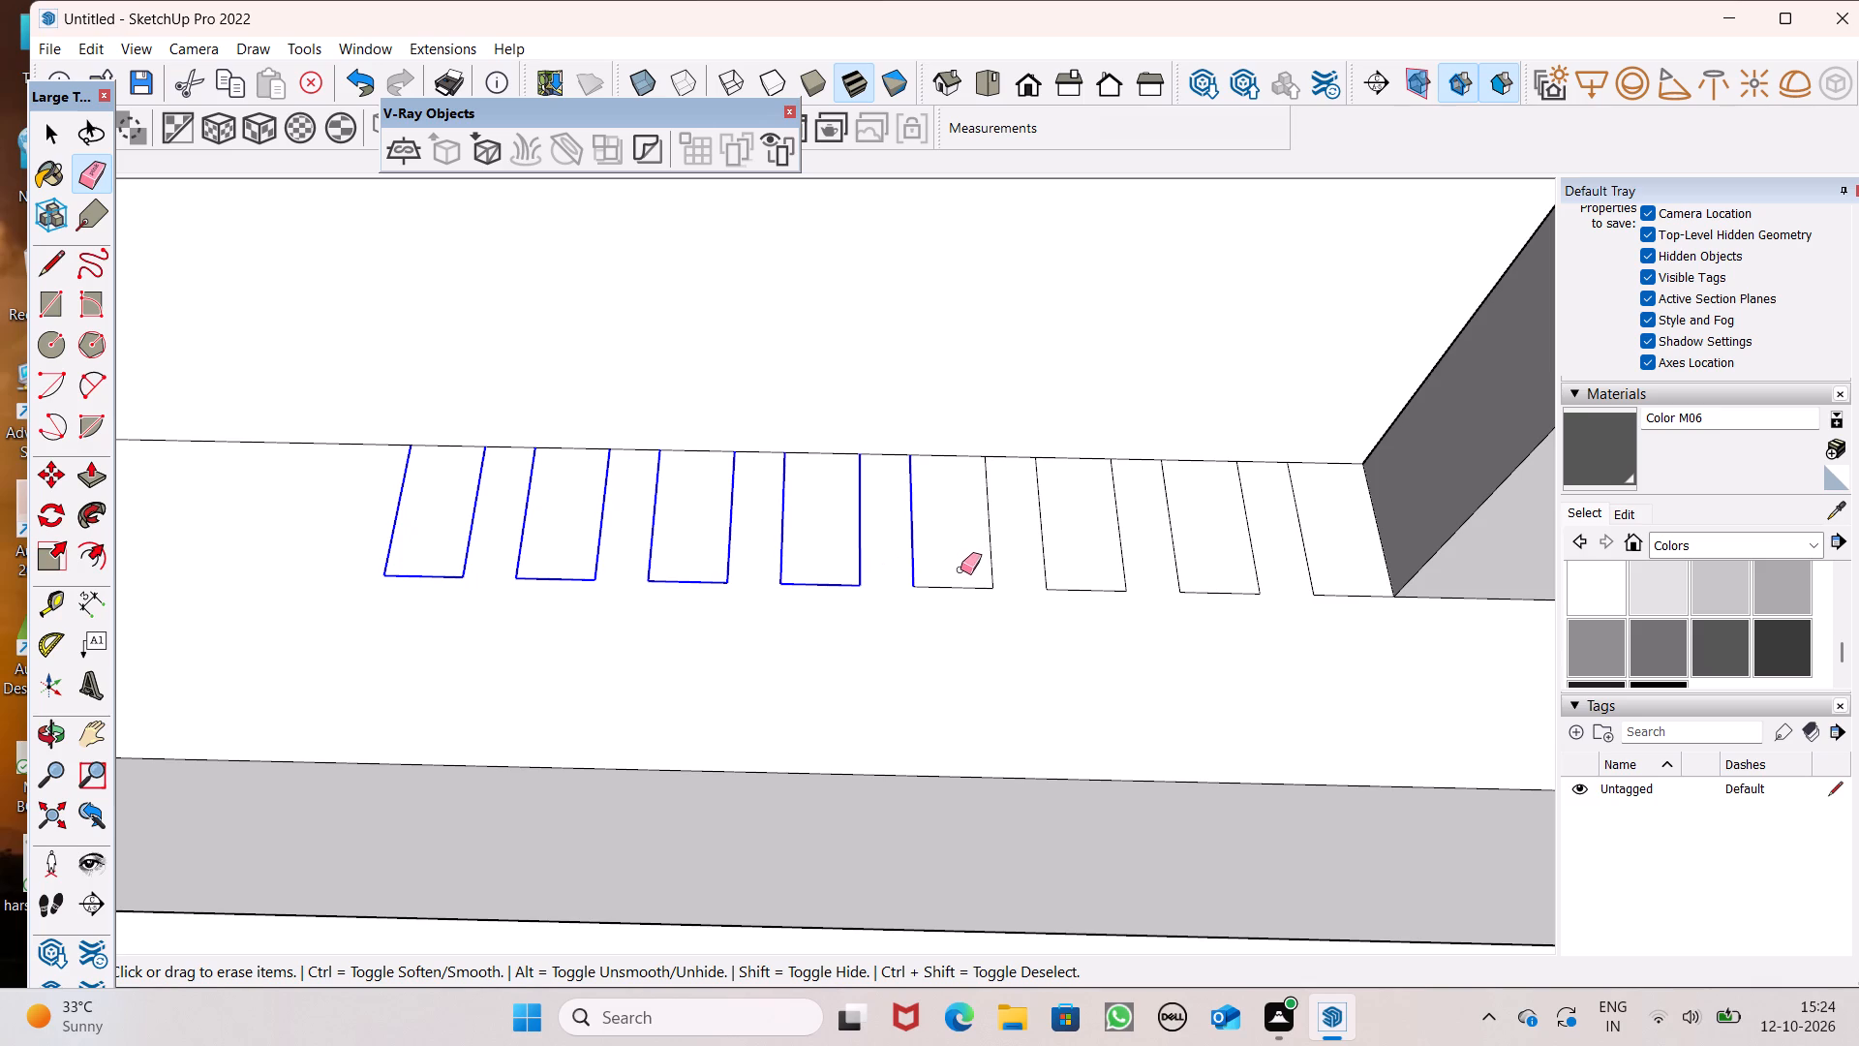
drag(960, 569, 1041, 580)
drag(1041, 580, 1209, 579)
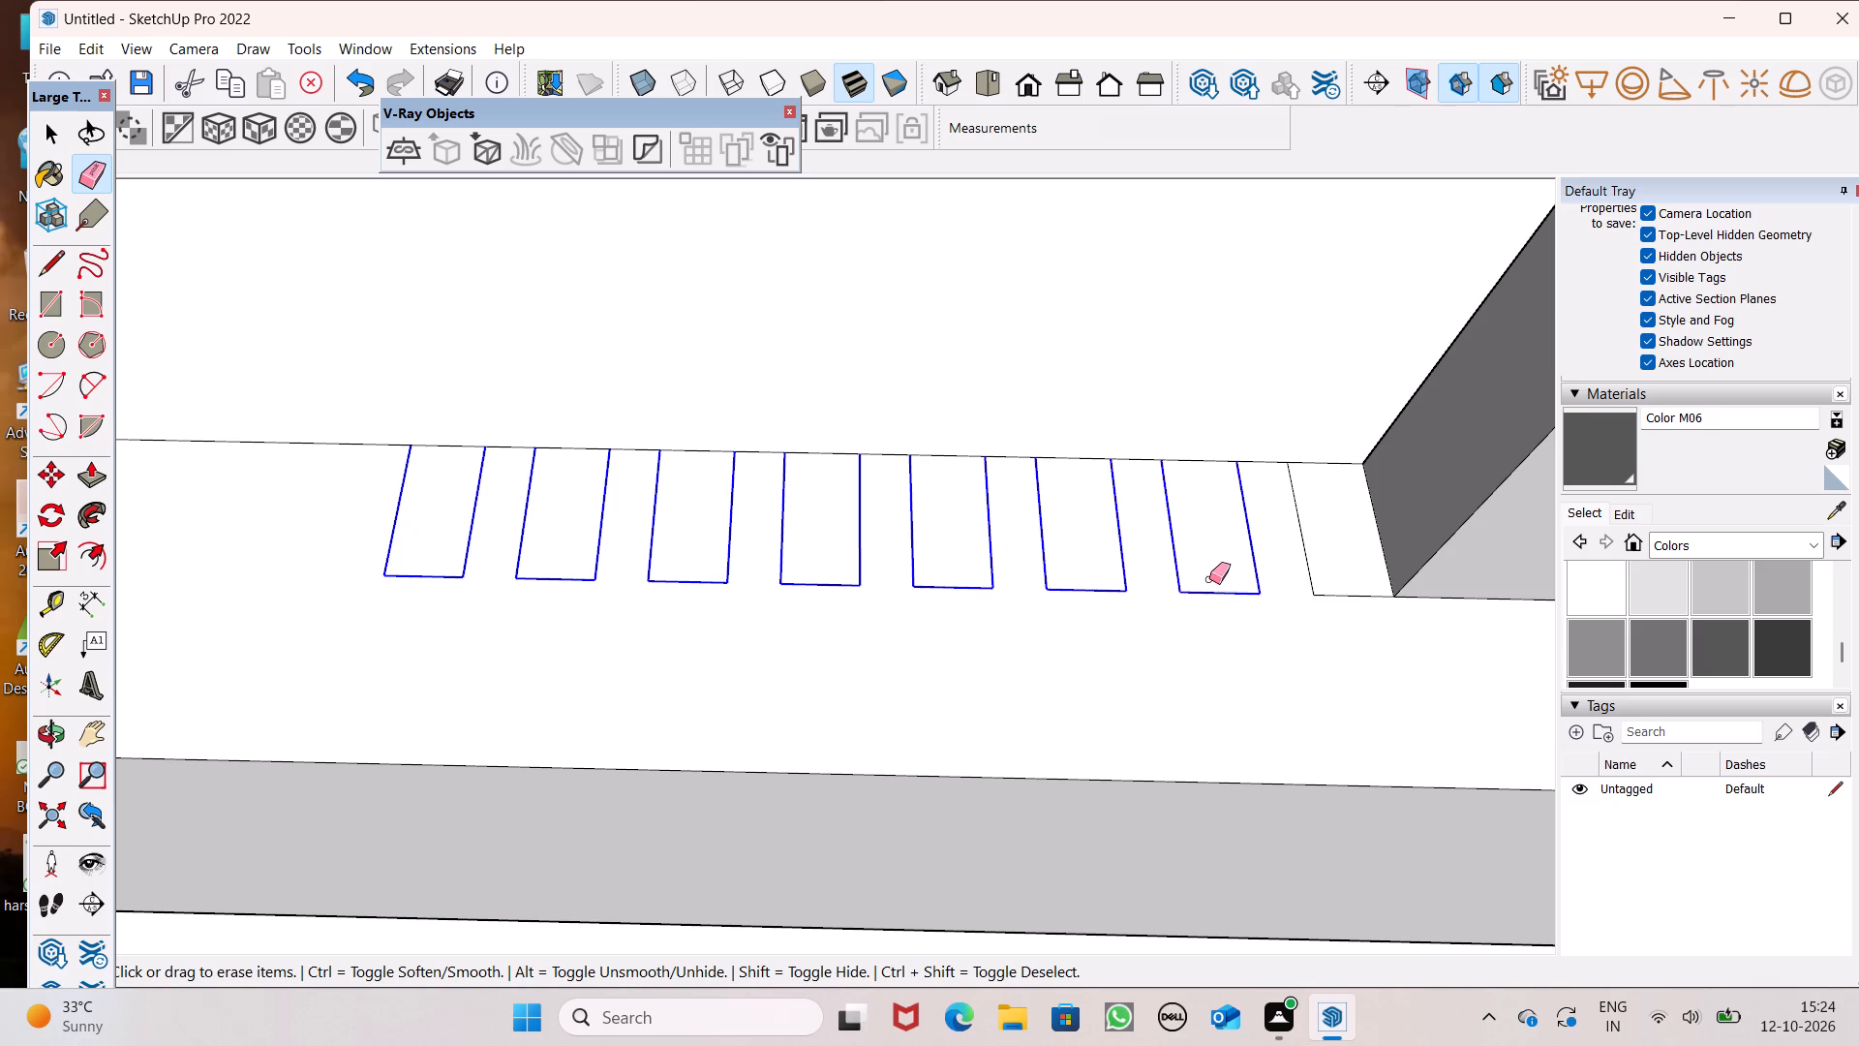
drag(1209, 579, 1211, 618)
key(space)
Examine the cleared ledge between the side wall and the rectangle kept at the parapet panel's cut end.
scroll(1177, 602, down, 14)
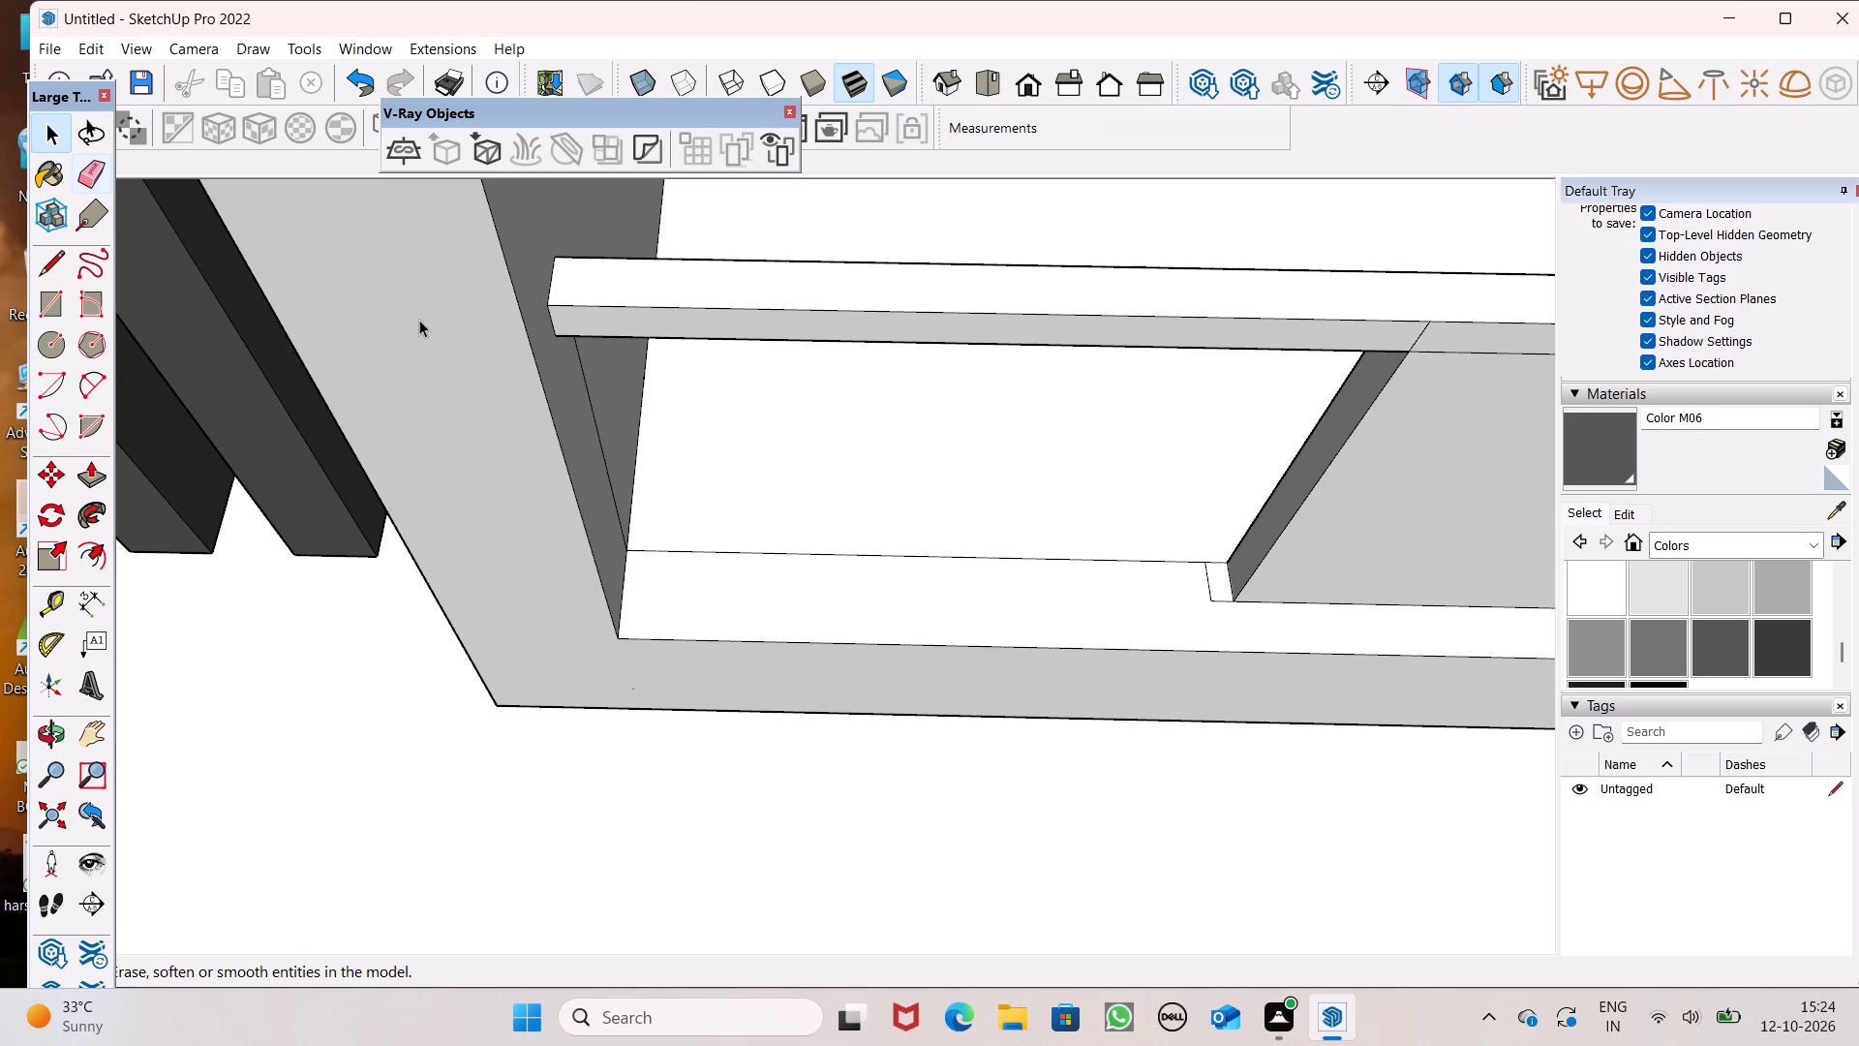
scroll(1160, 508, up, 5)
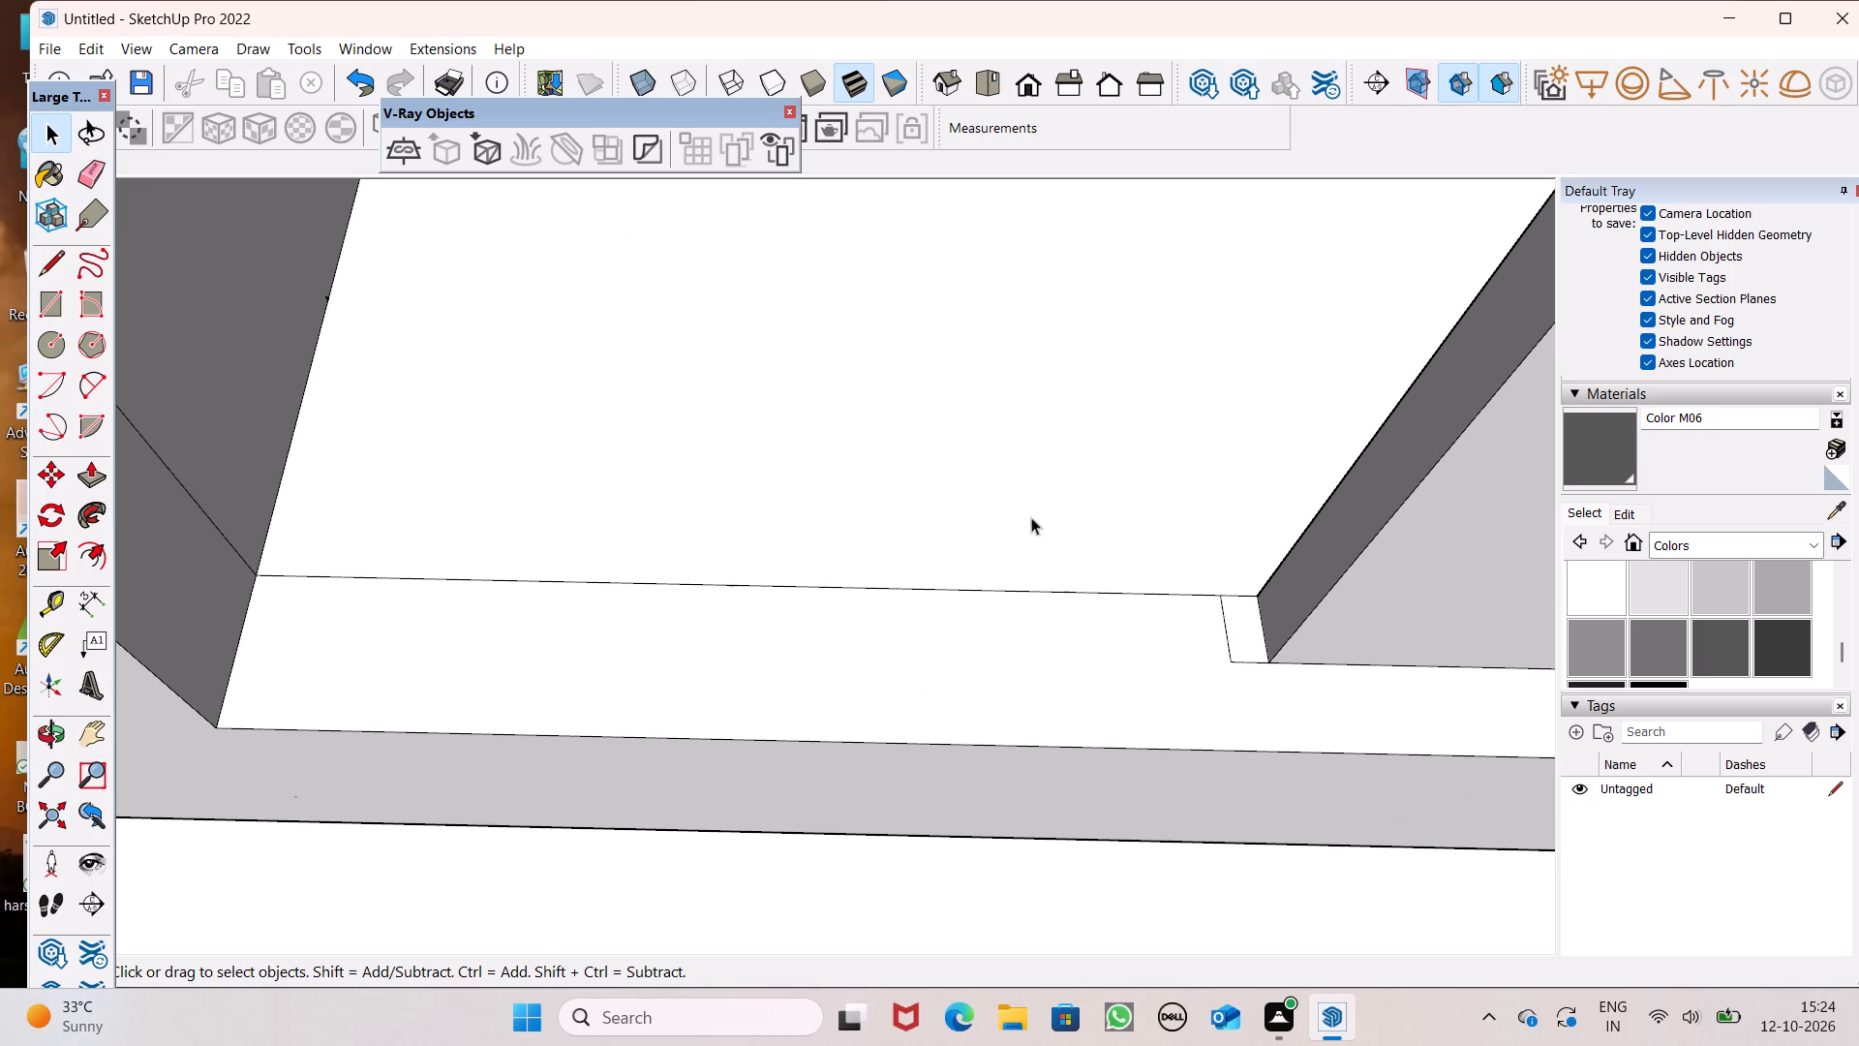
scroll(232, 156, down, 5)
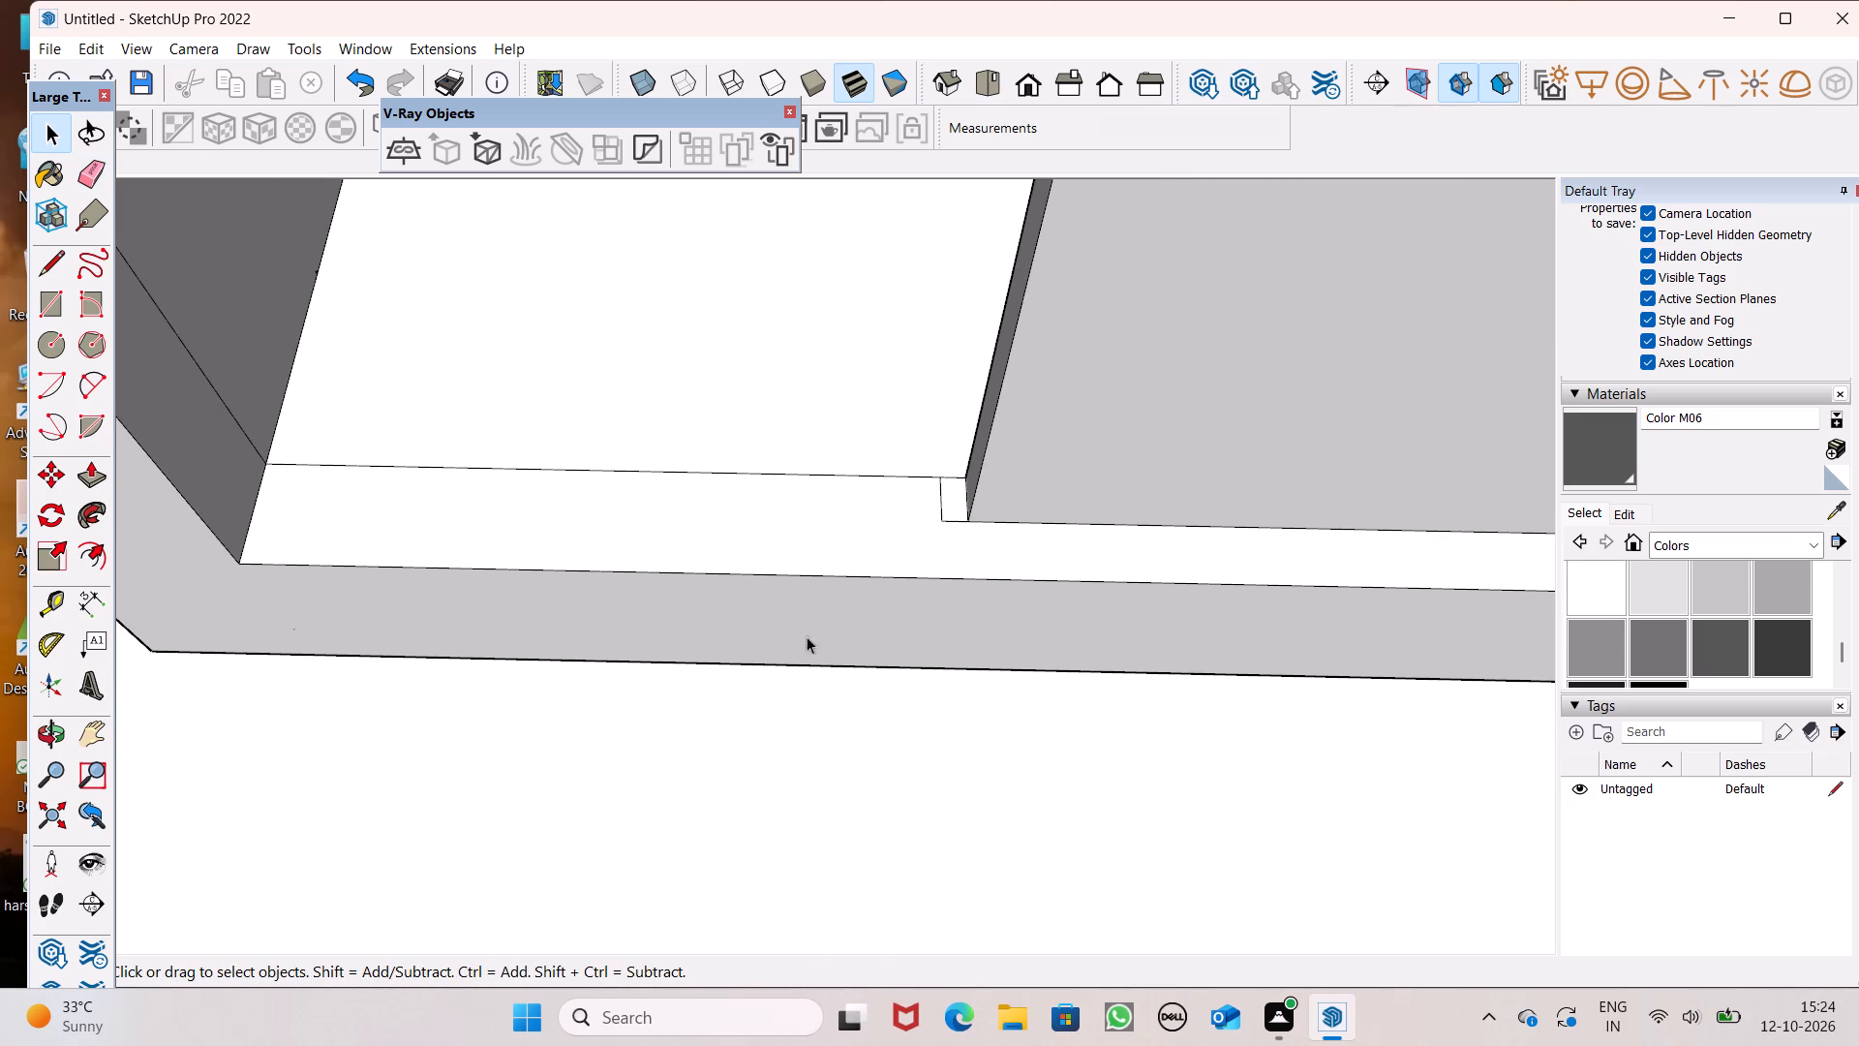
scroll(798, 597, down, 4)
scroll(798, 612, up, 1)
scroll(798, 616, down, 2)
middle_drag(810, 640, 958, 743)
scroll(915, 691, up, 6)
middle_drag(804, 678, 708, 707)
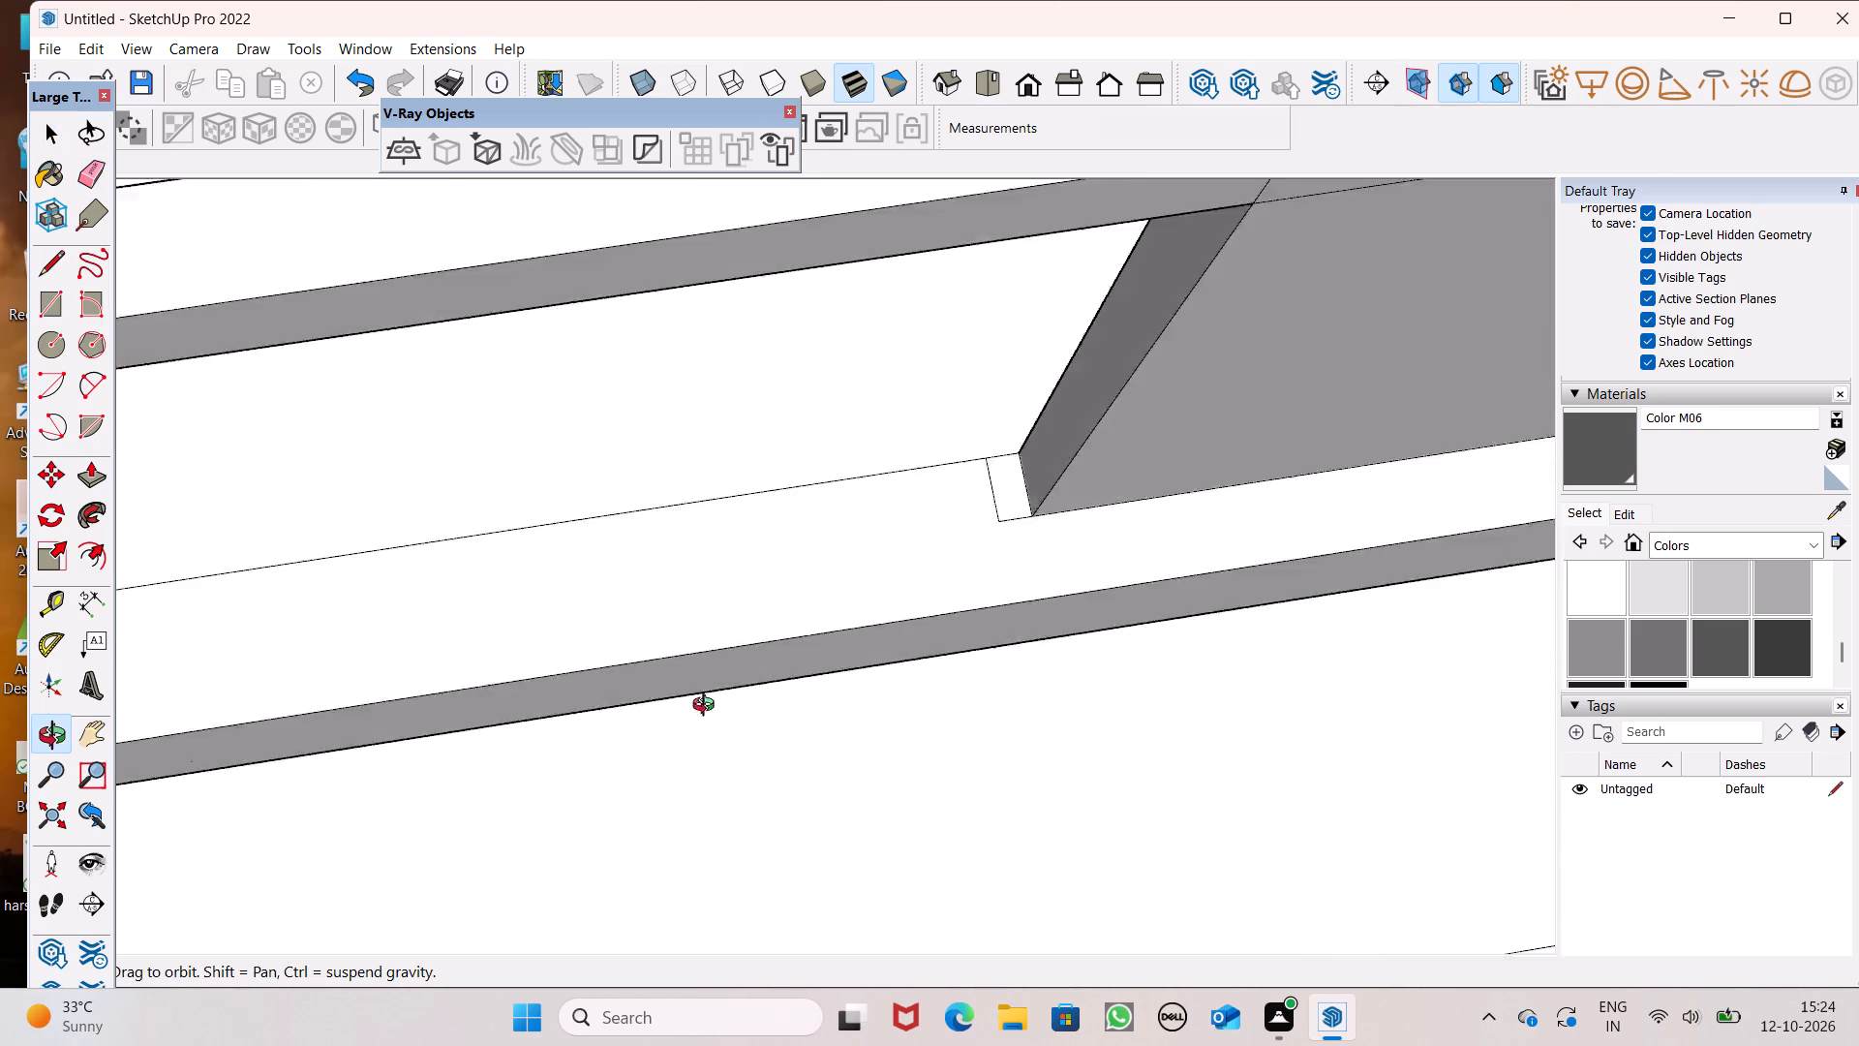
middle_drag(708, 707, 564, 642)
scroll(588, 569, down, 3)
scroll(545, 494, up, 4)
scroll(649, 531, down, 6)
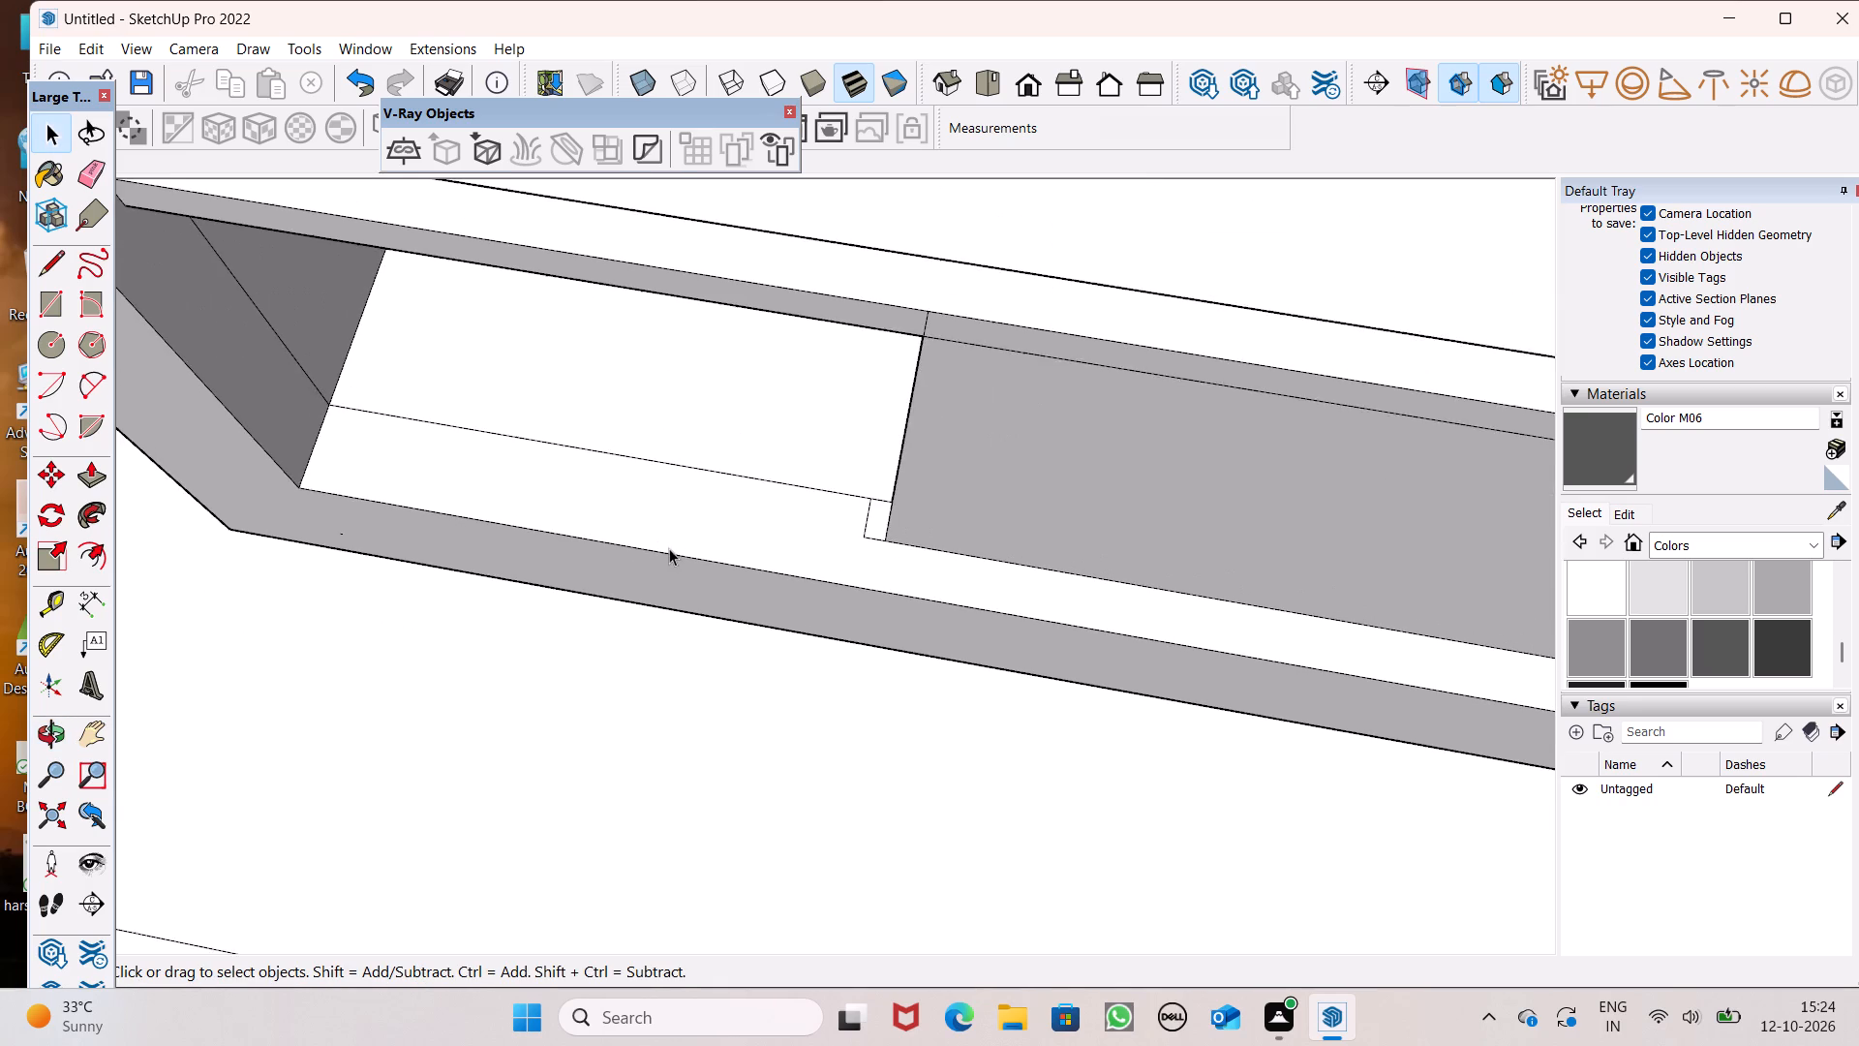
scroll(669, 545, down, 1)
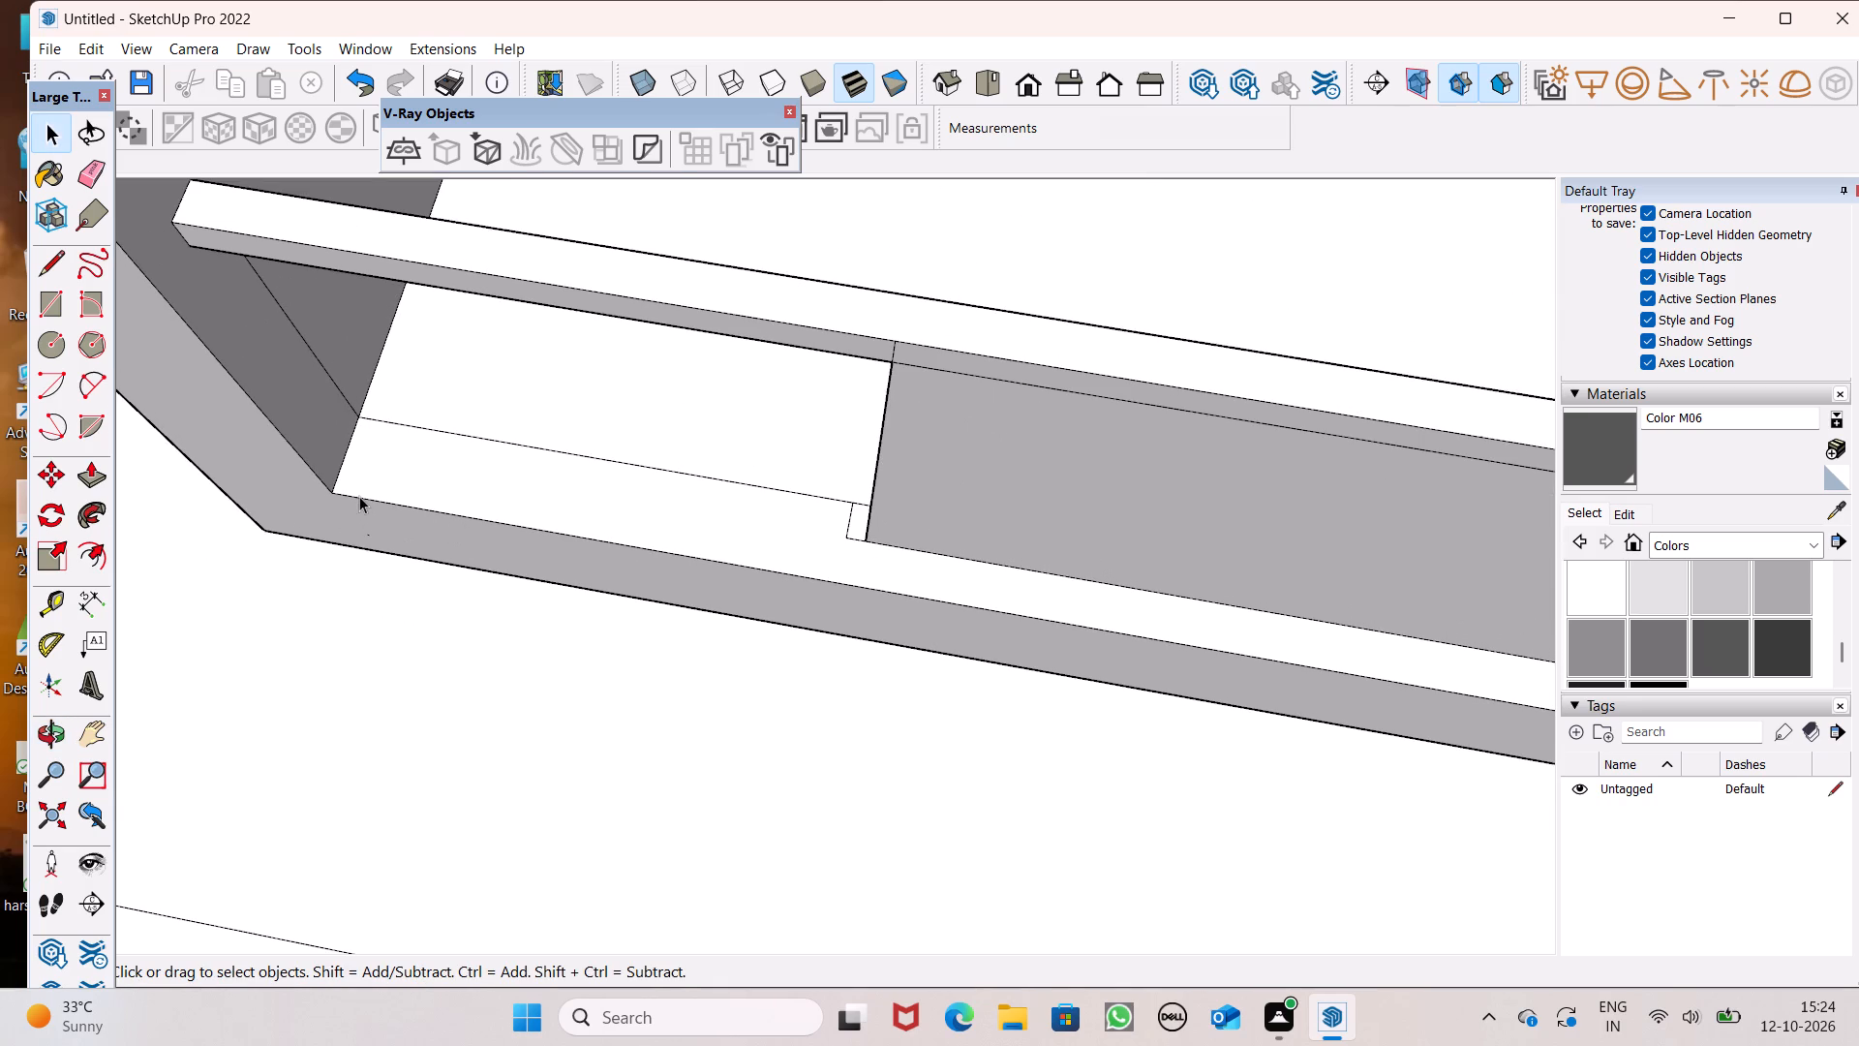
Copy the rectangle at the parapet panel's cut end about 4 5/16" along the ledge toward the side wall.
scroll(359, 496, up, 5)
scroll(1238, 602, up, 4)
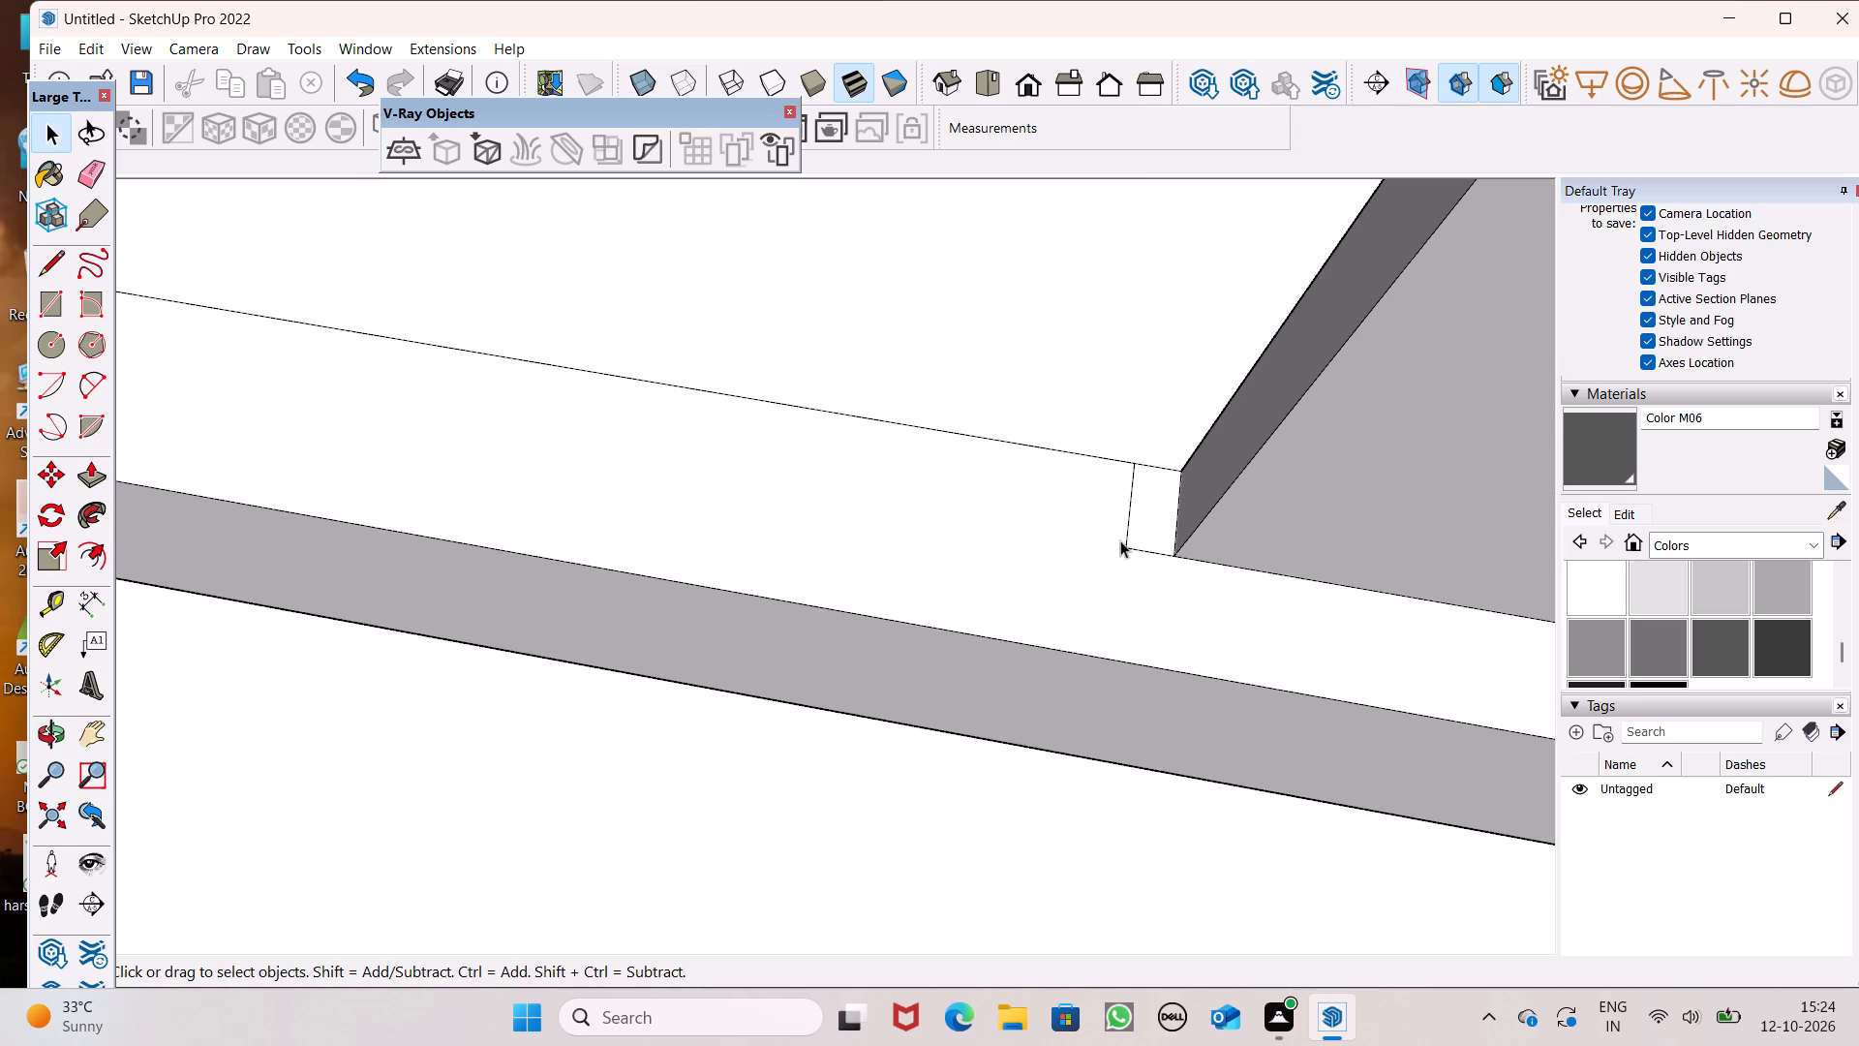
double_click(1143, 523)
scroll(1141, 523, down, 4)
middle_drag(1153, 585, 1173, 607)
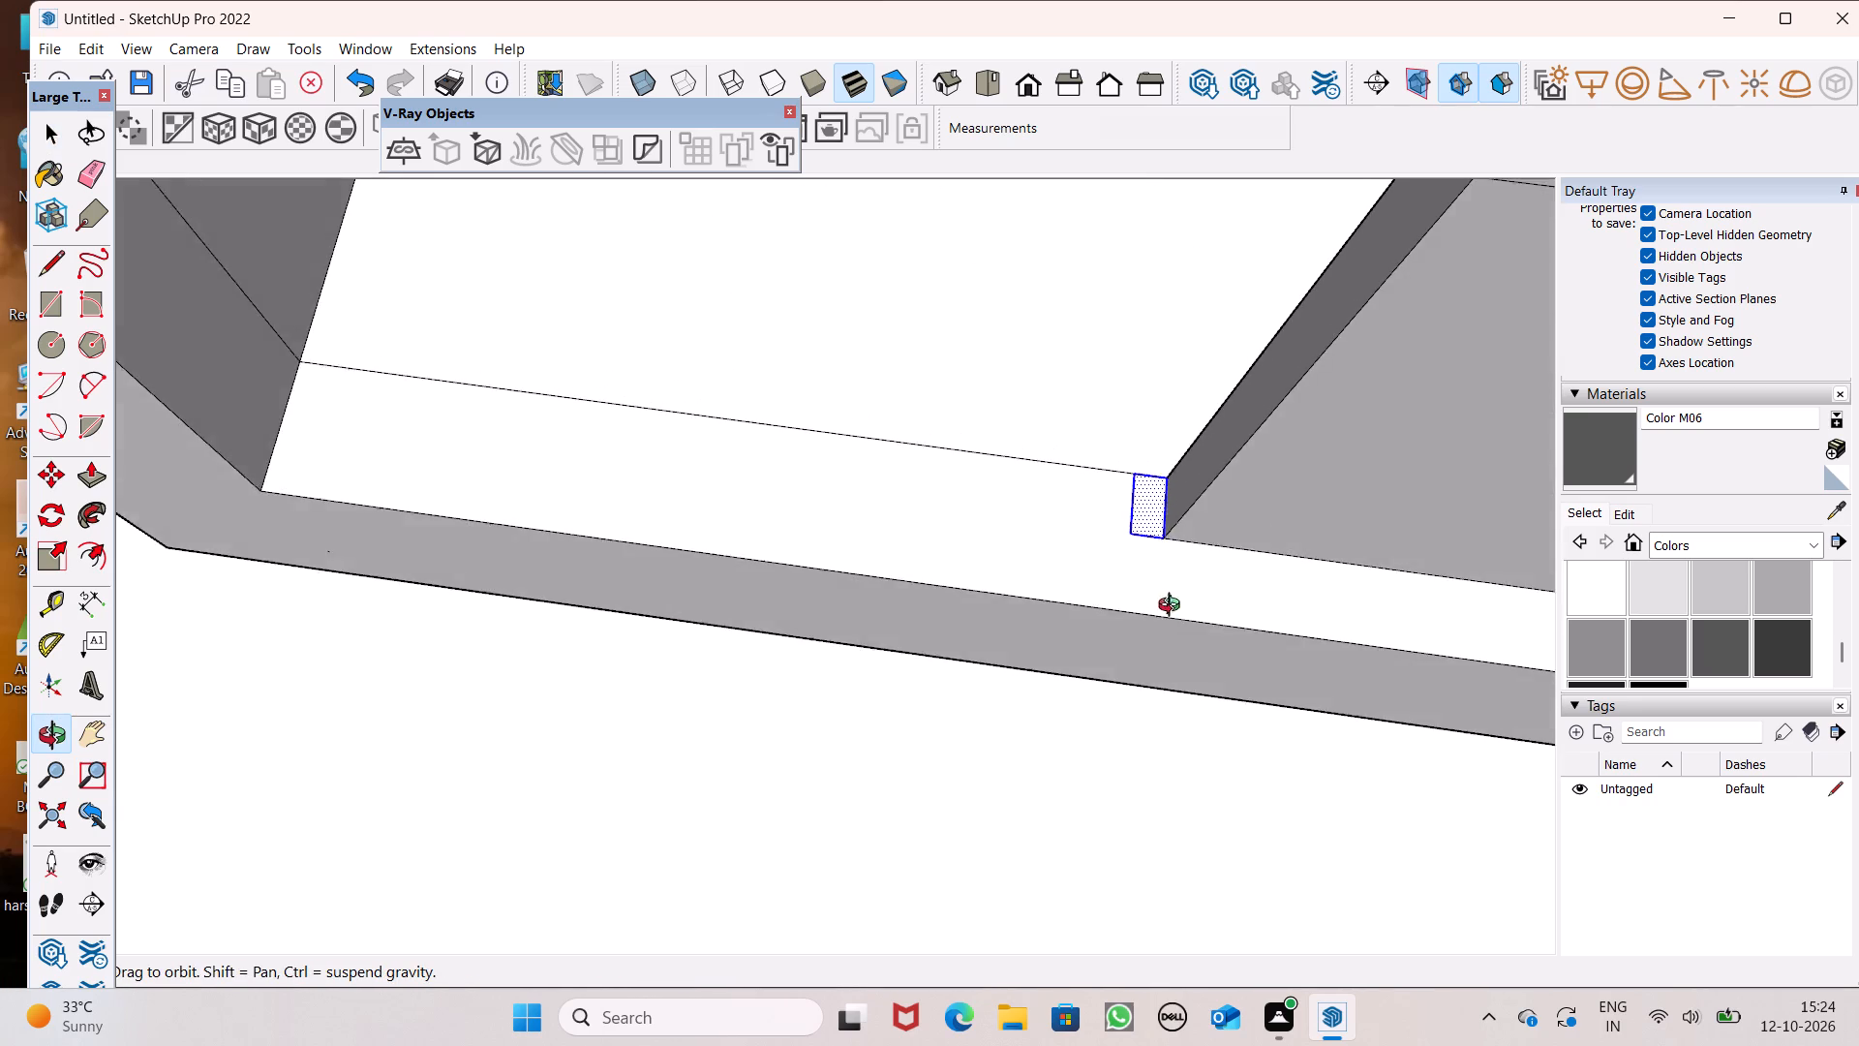
middle_drag(1173, 607, 1215, 638)
key(m)
key(Return)
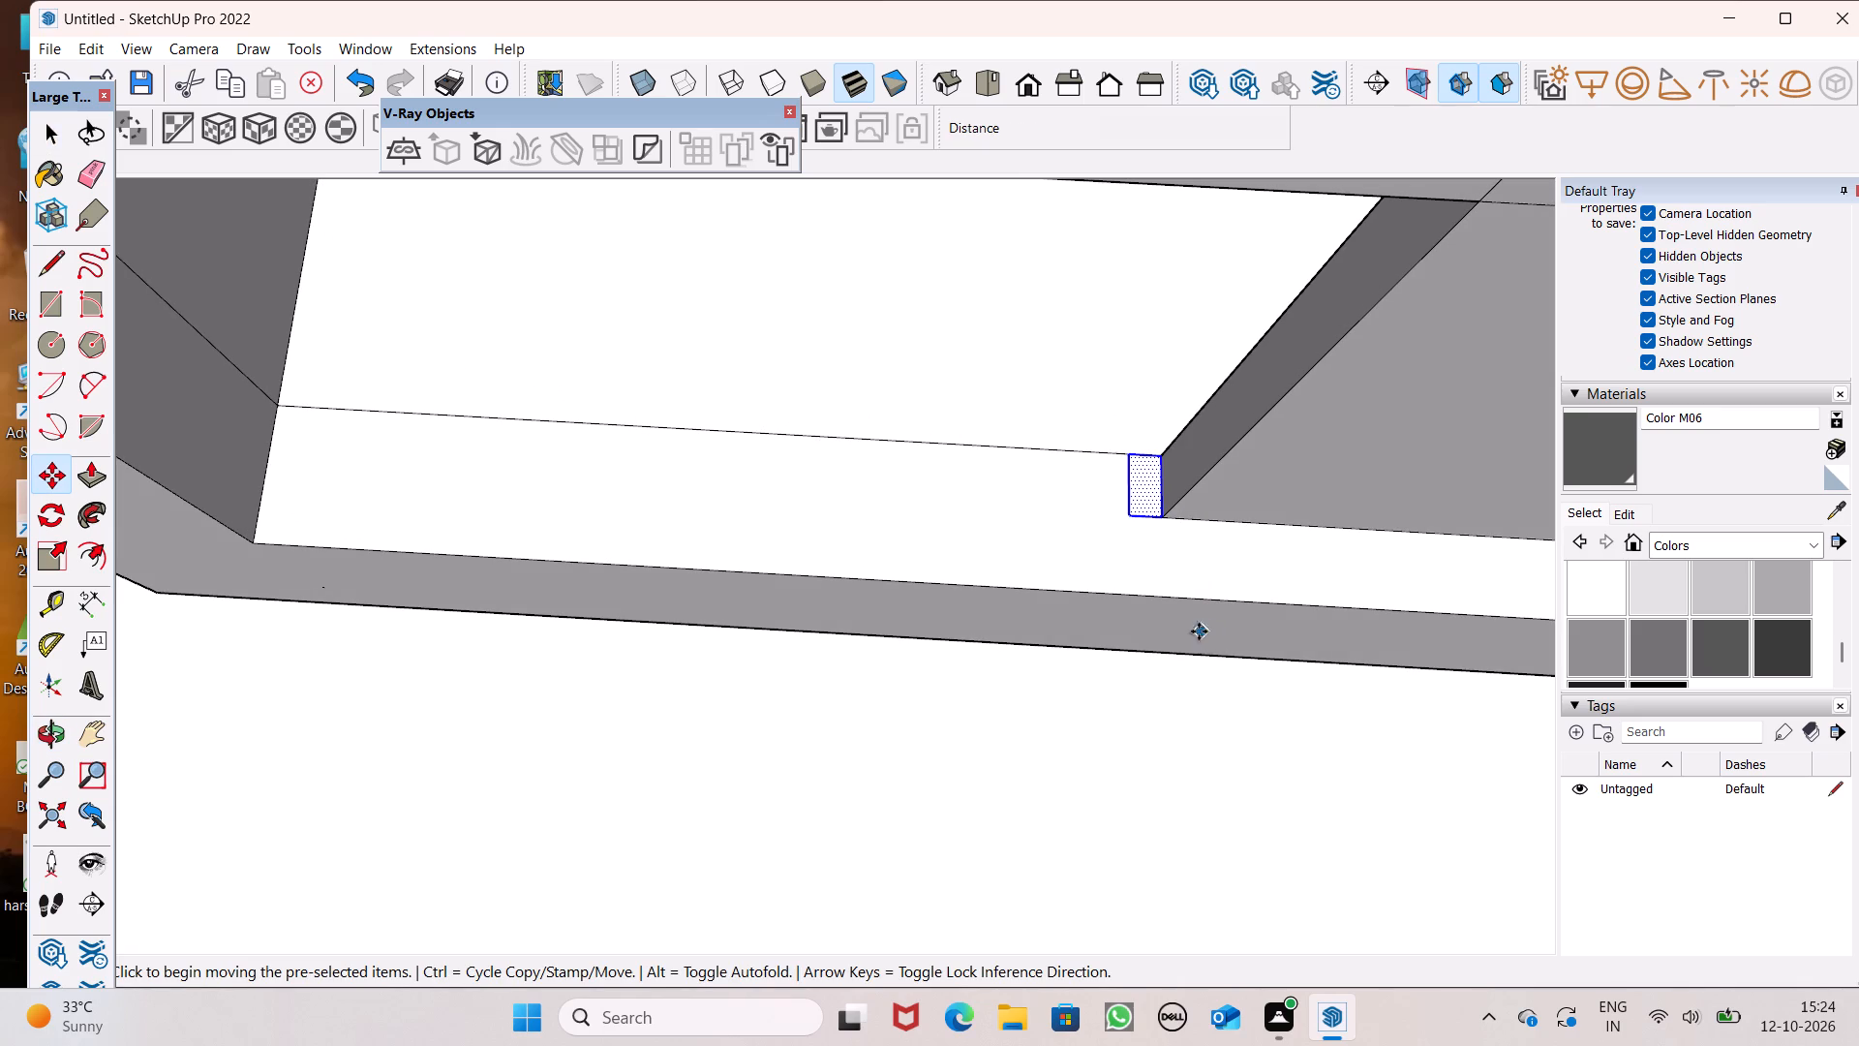
drag(1133, 515, 1083, 514)
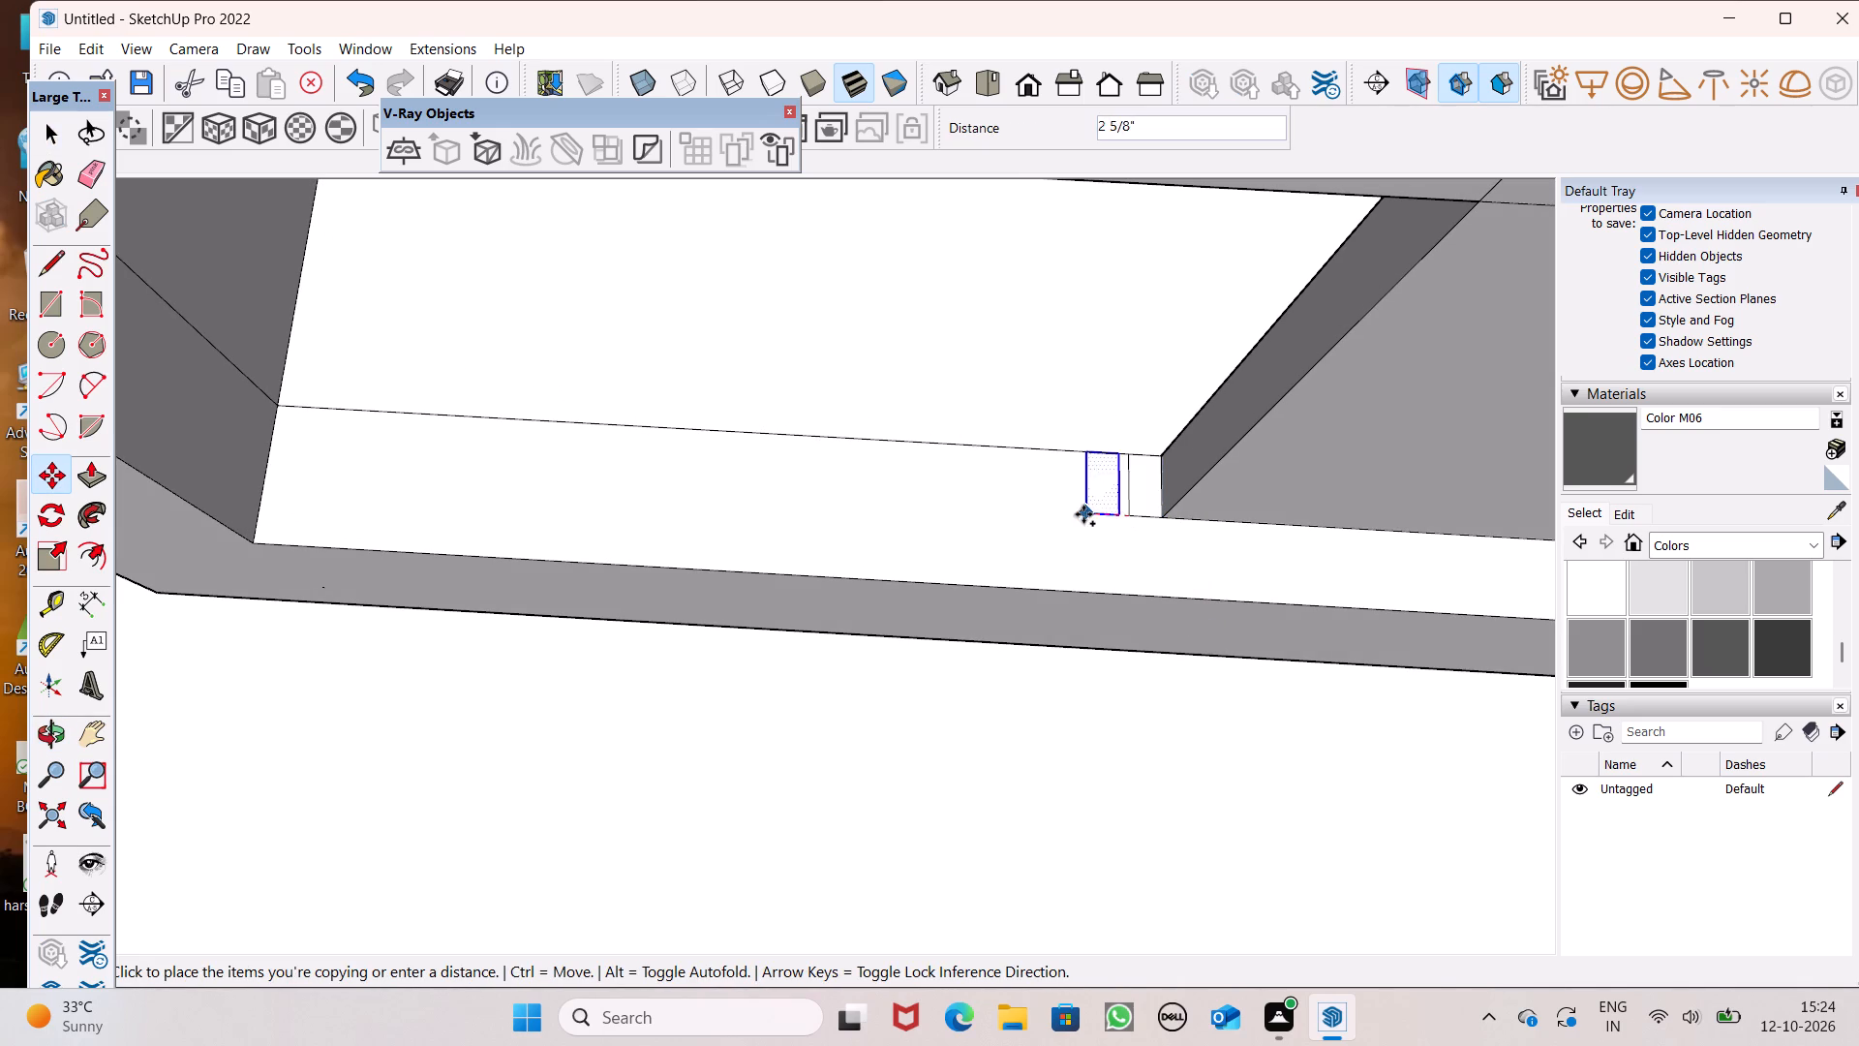
drag(1083, 514, 1056, 514)
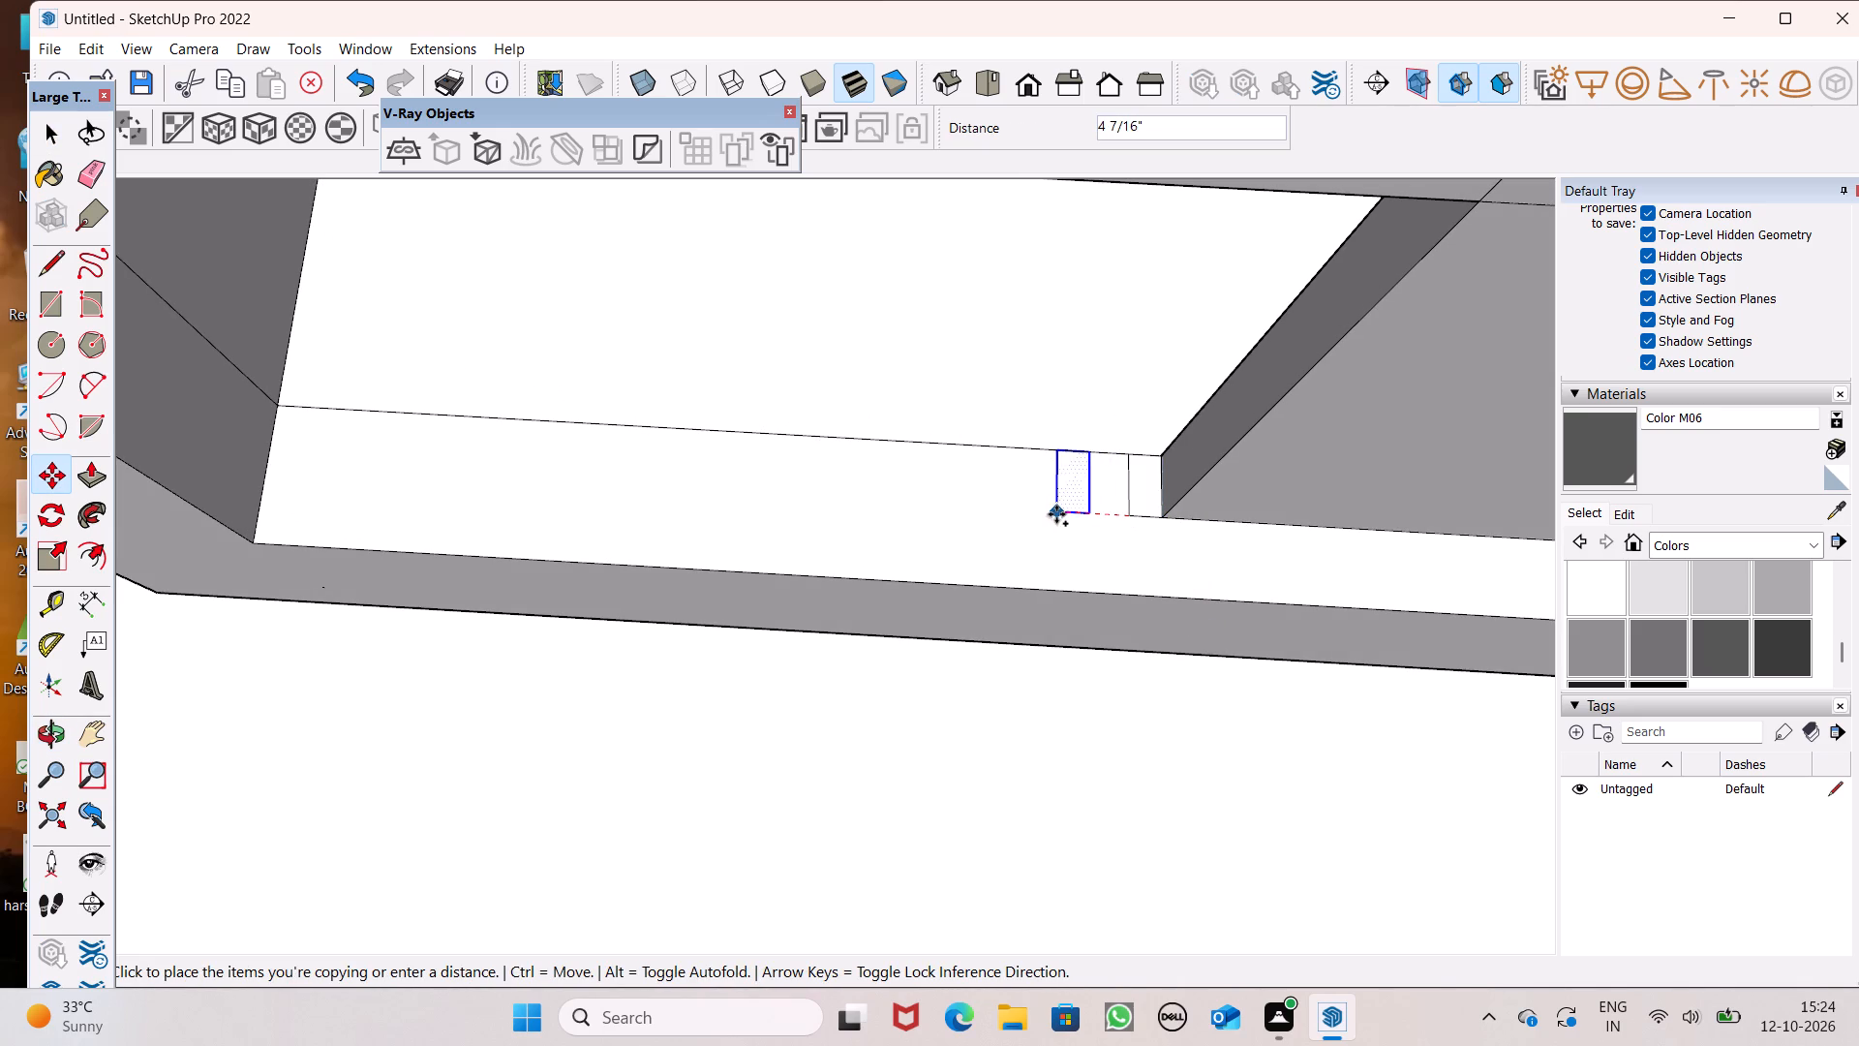
drag(1056, 514, 1058, 513)
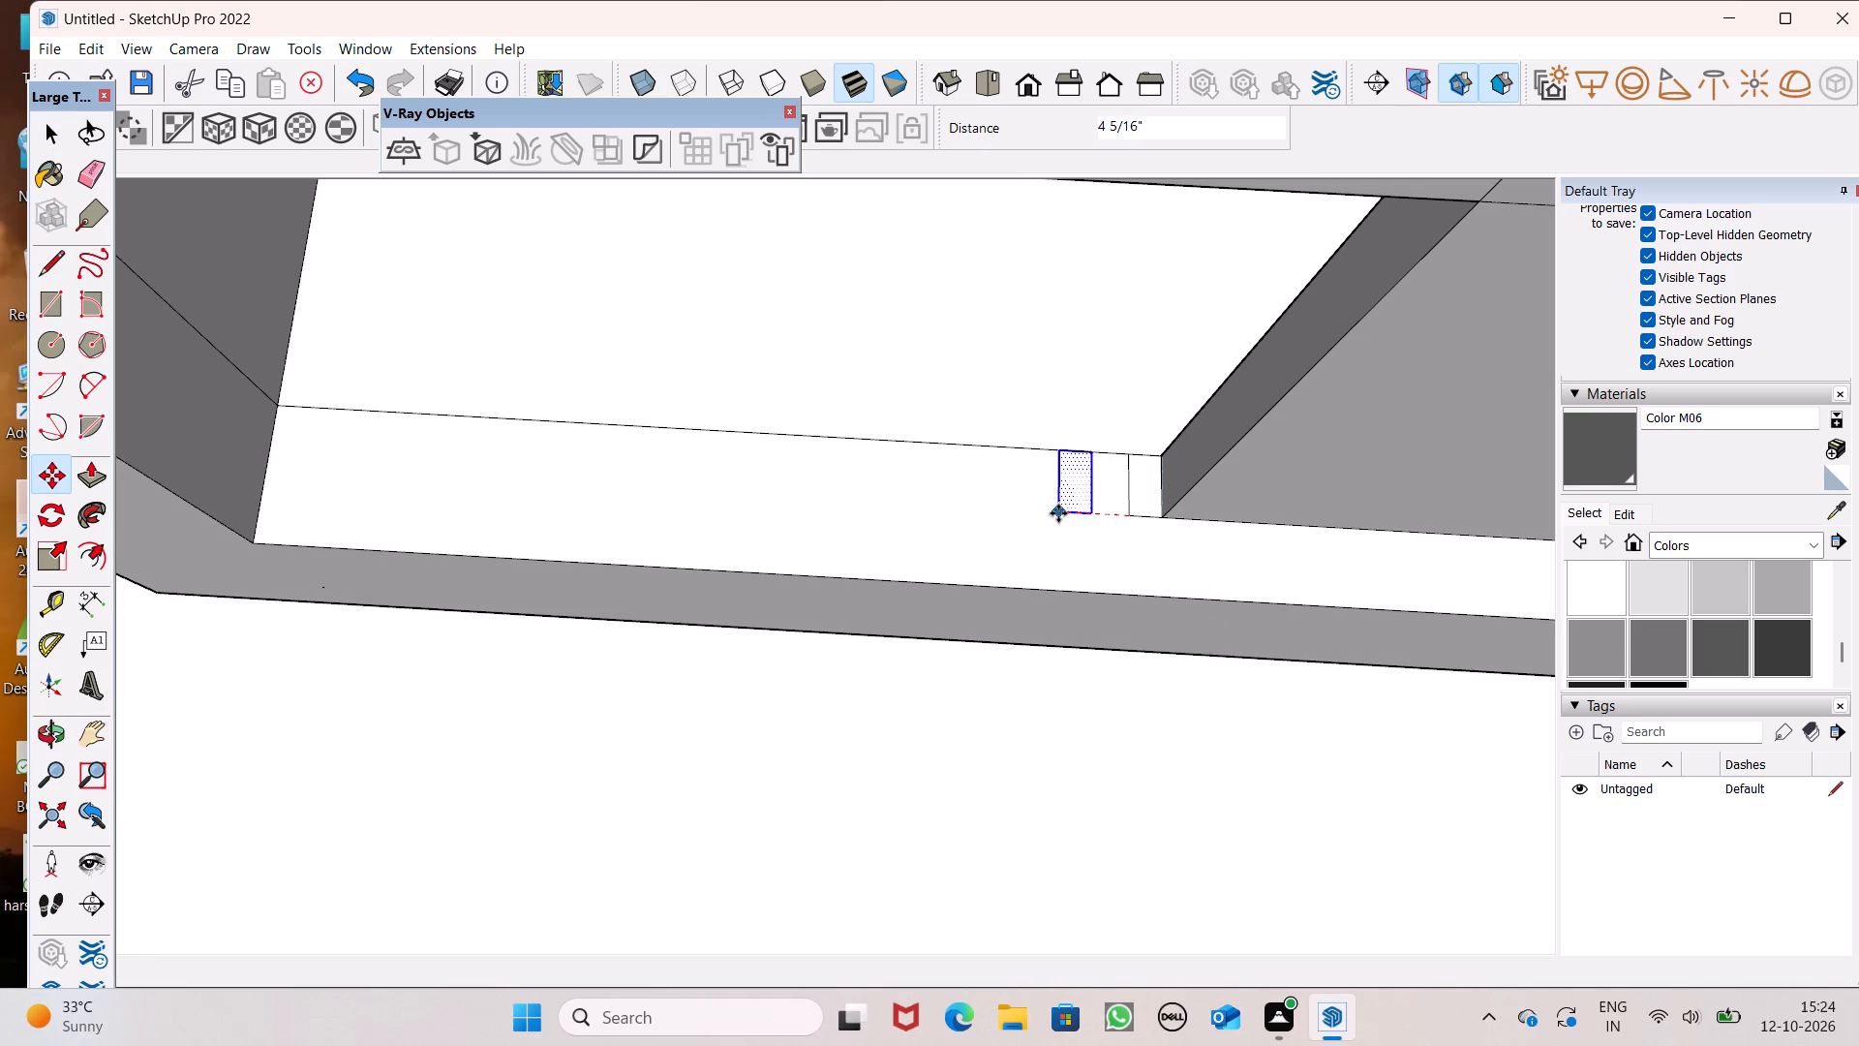
Multiply the copied rectangle into an array of 14 along the ledge toward the side wall.
key(shift+asterisk)
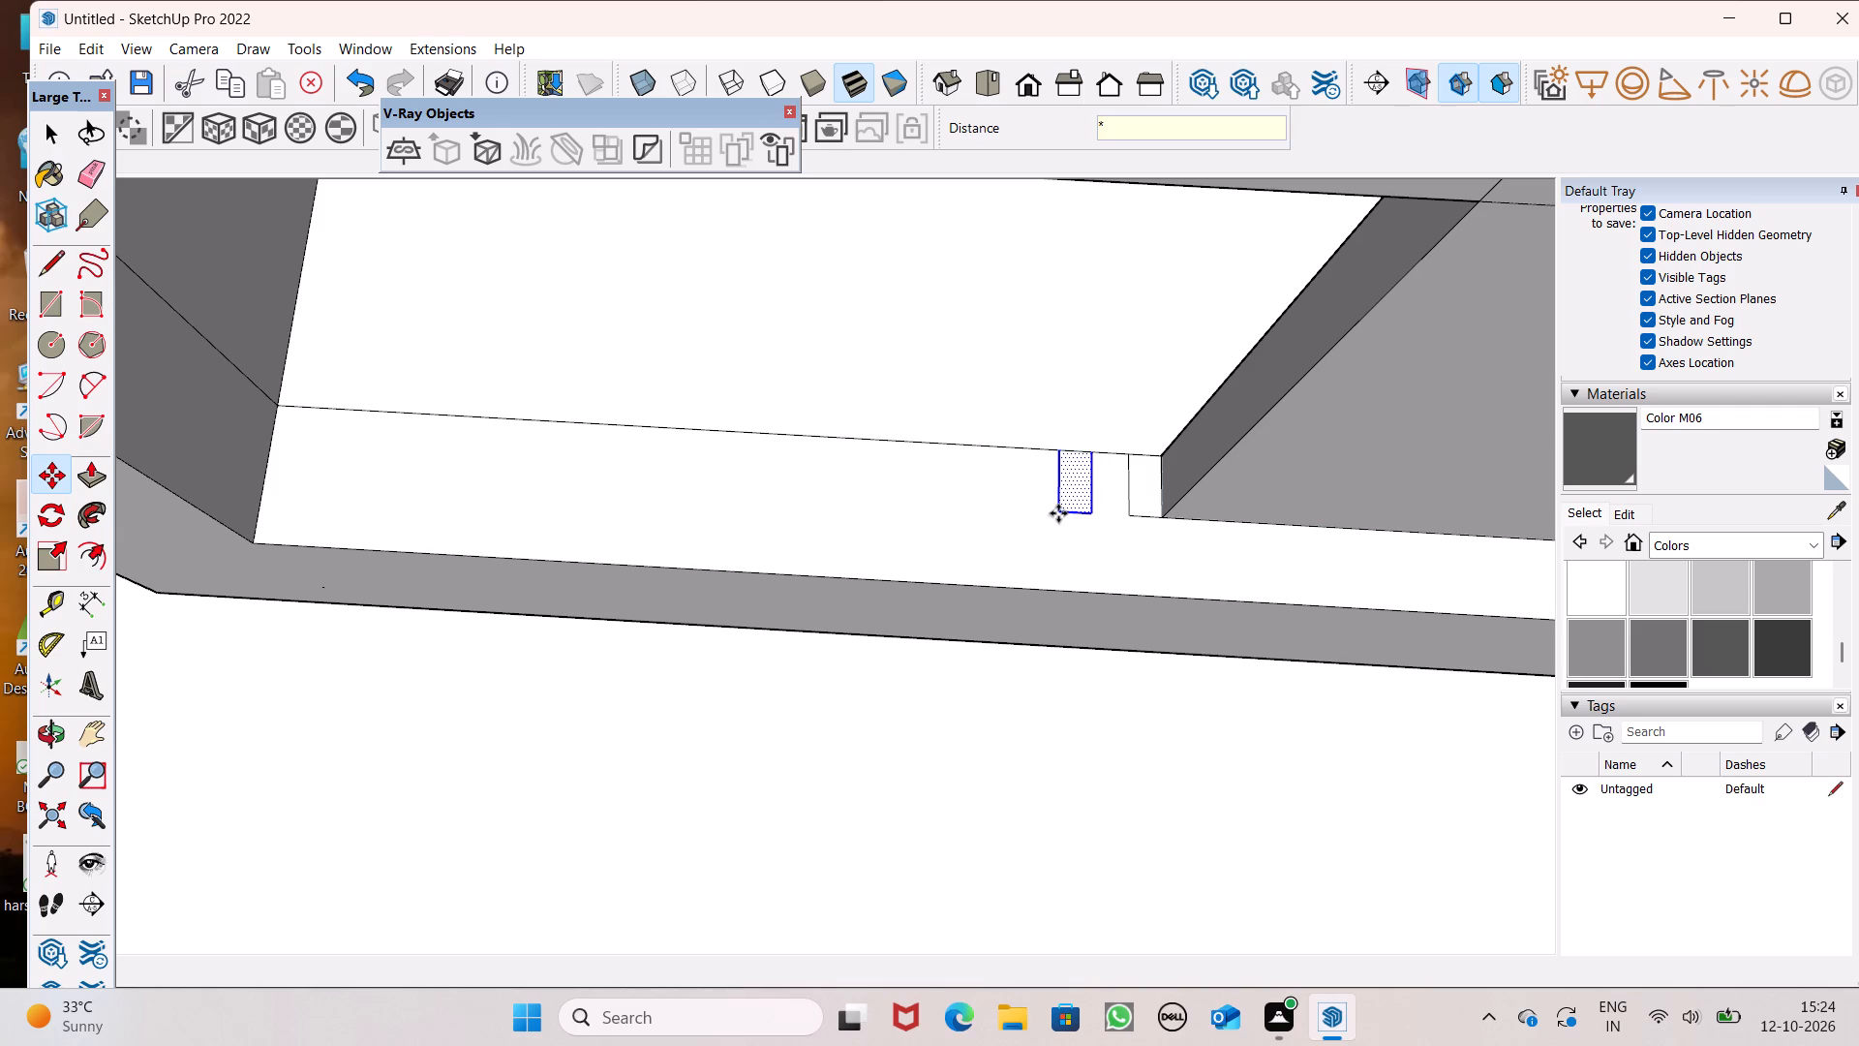
key(1)
key(4)
key(Return)
key(space)
scroll(1058, 557, down, 5)
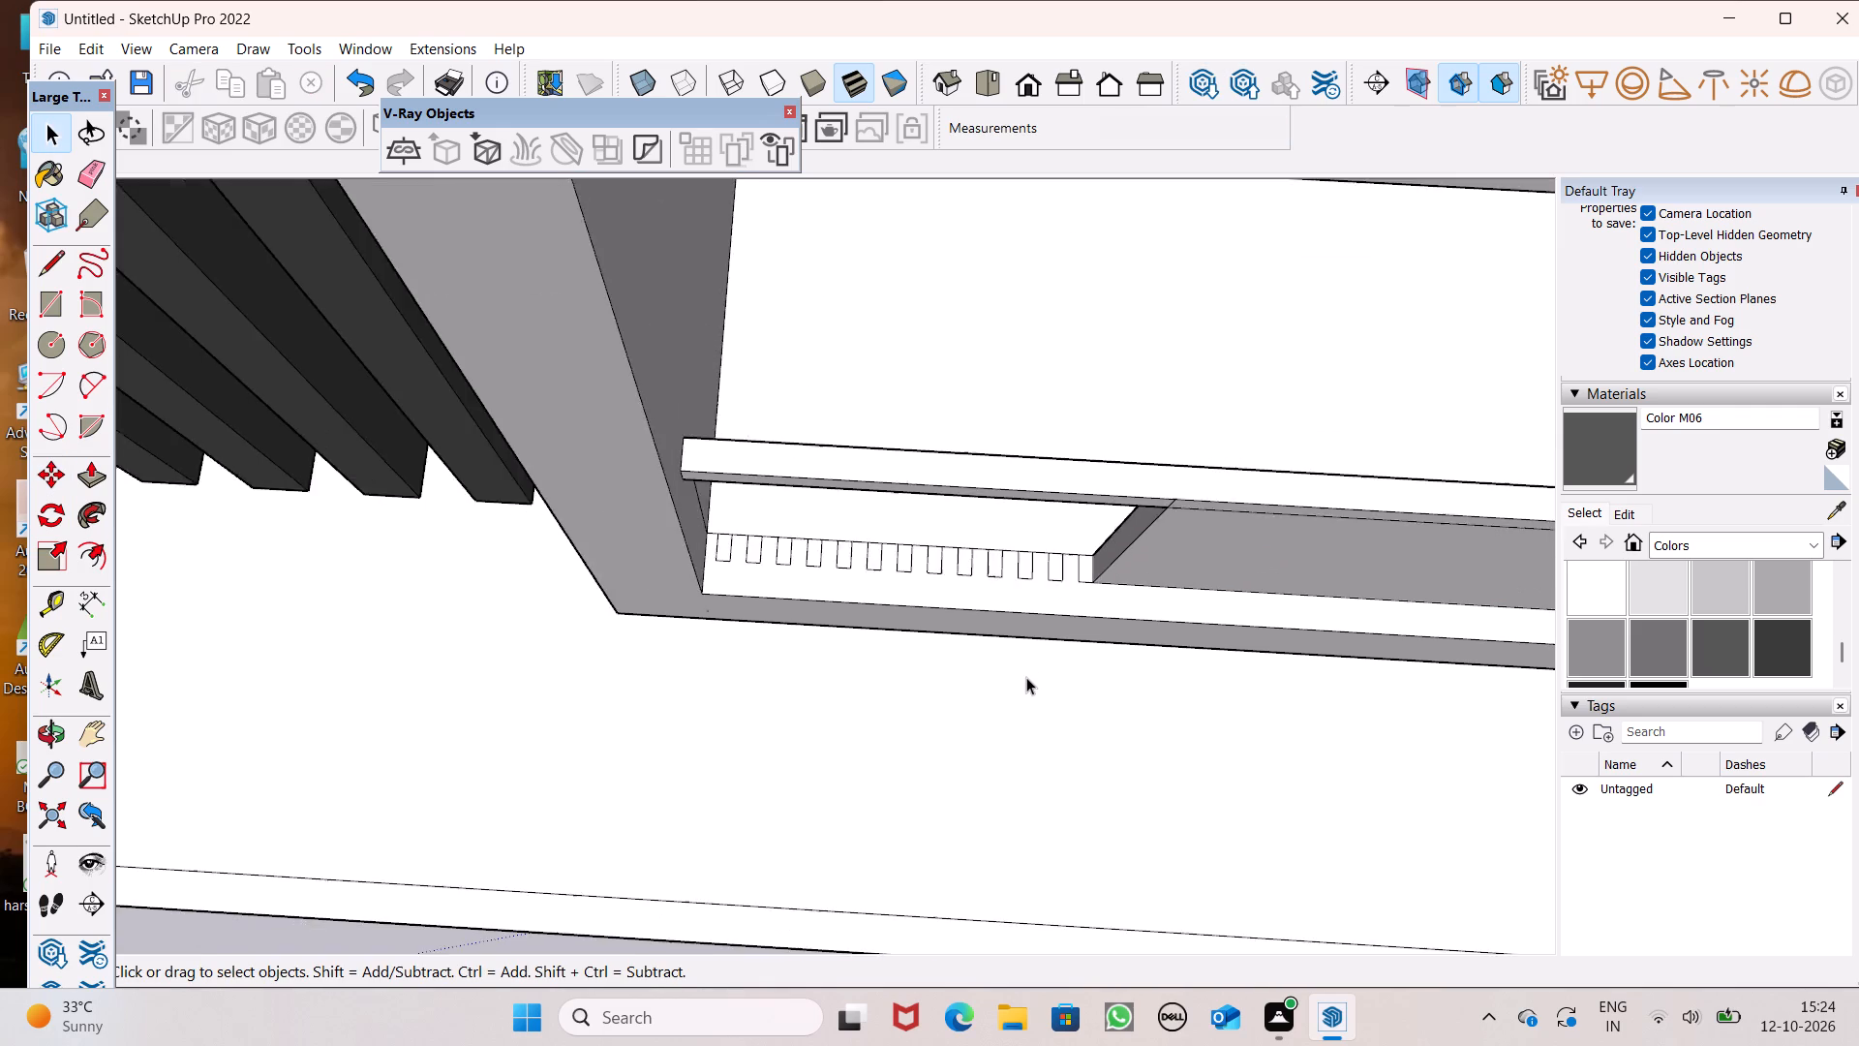
On the balcony ledge one floor up, draw a rectangle about 4" by 2 11/16" against the parapet panel's cut end.
scroll(1026, 677, down, 12)
scroll(1262, 394, up, 6)
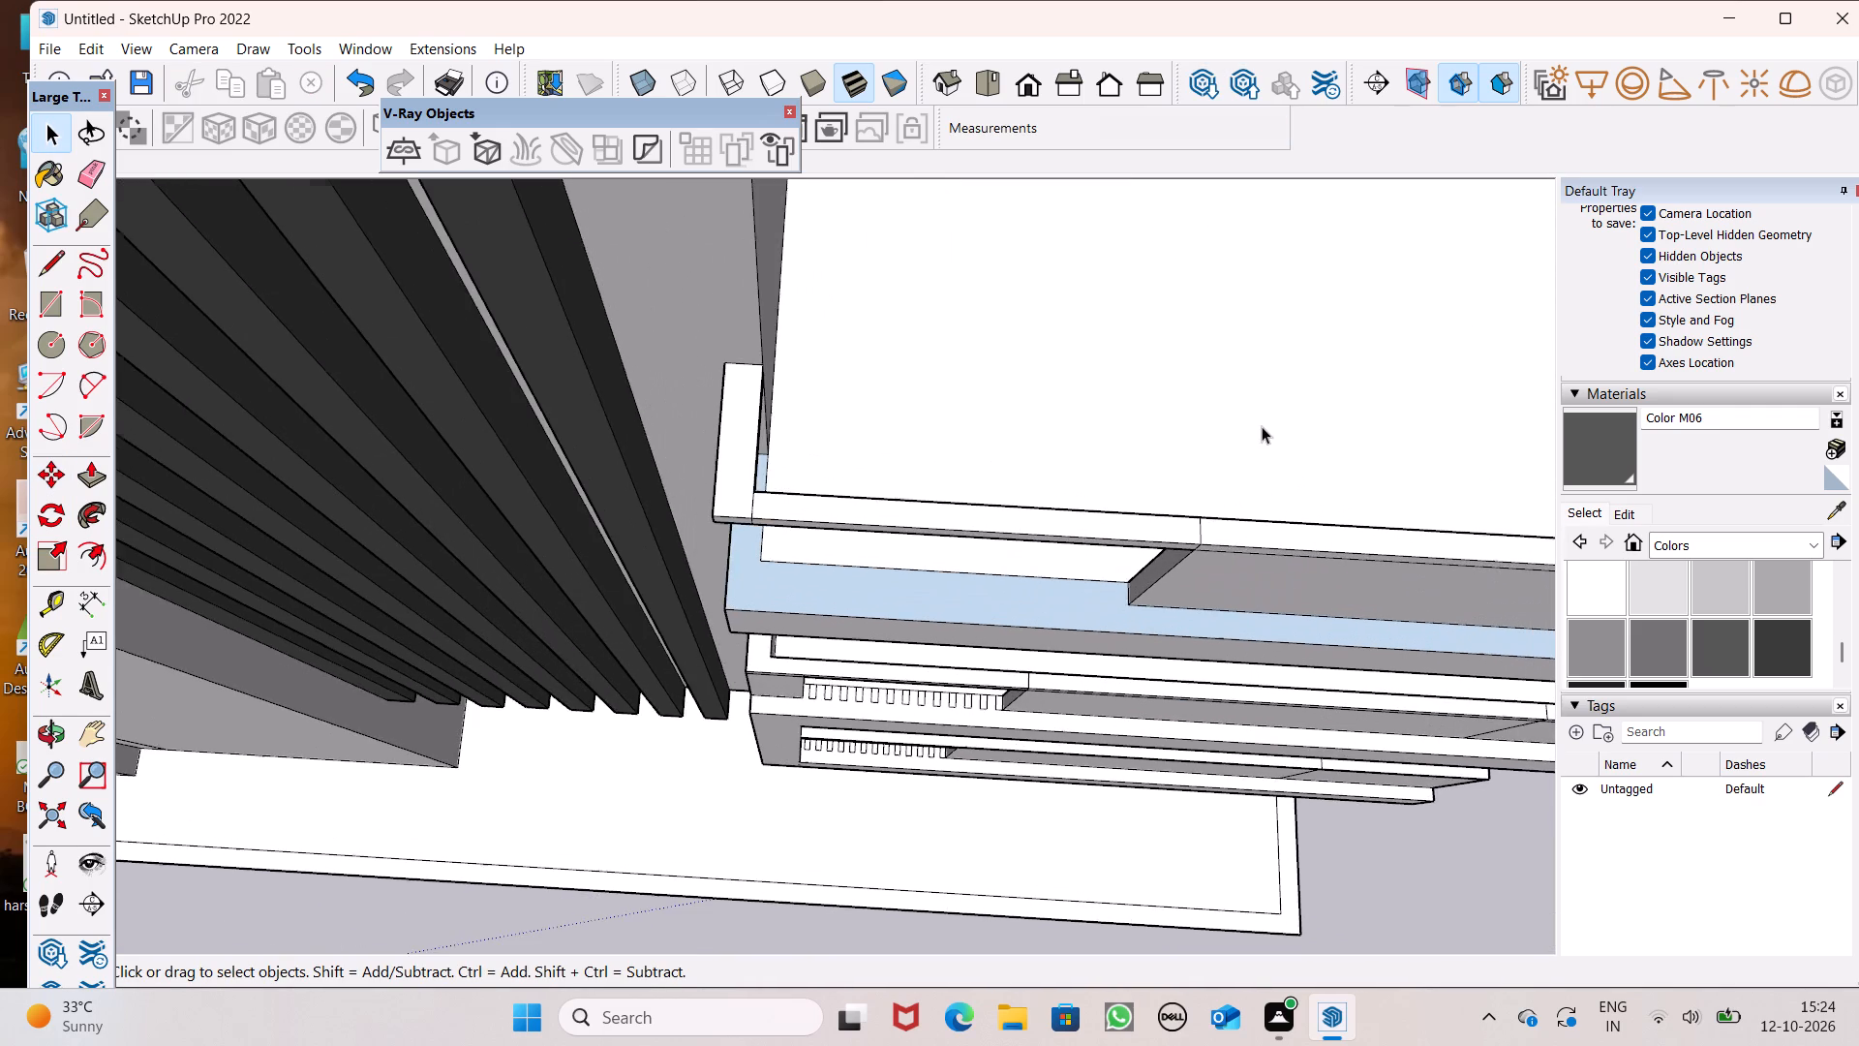
scroll(1225, 615, up, 7)
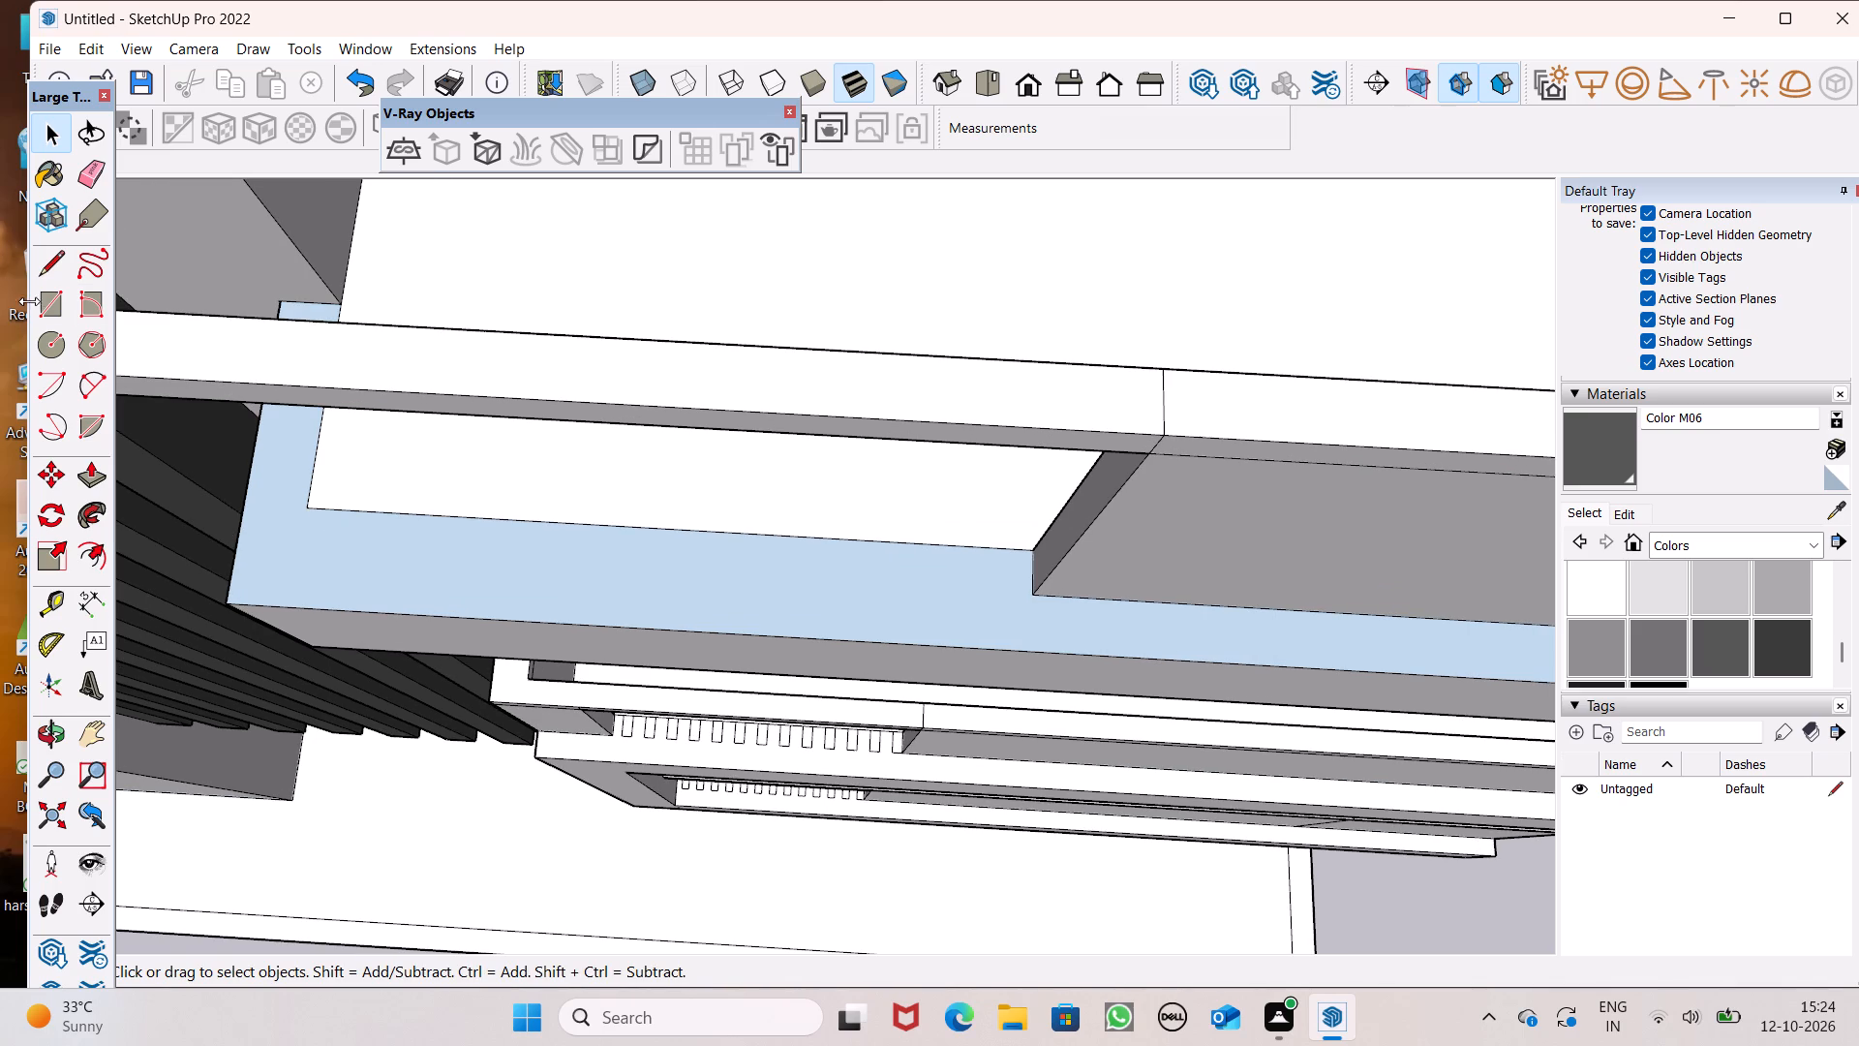
click(44, 302)
middle_drag(692, 600, 761, 652)
scroll(760, 656, up, 1)
scroll(1012, 637, up, 5)
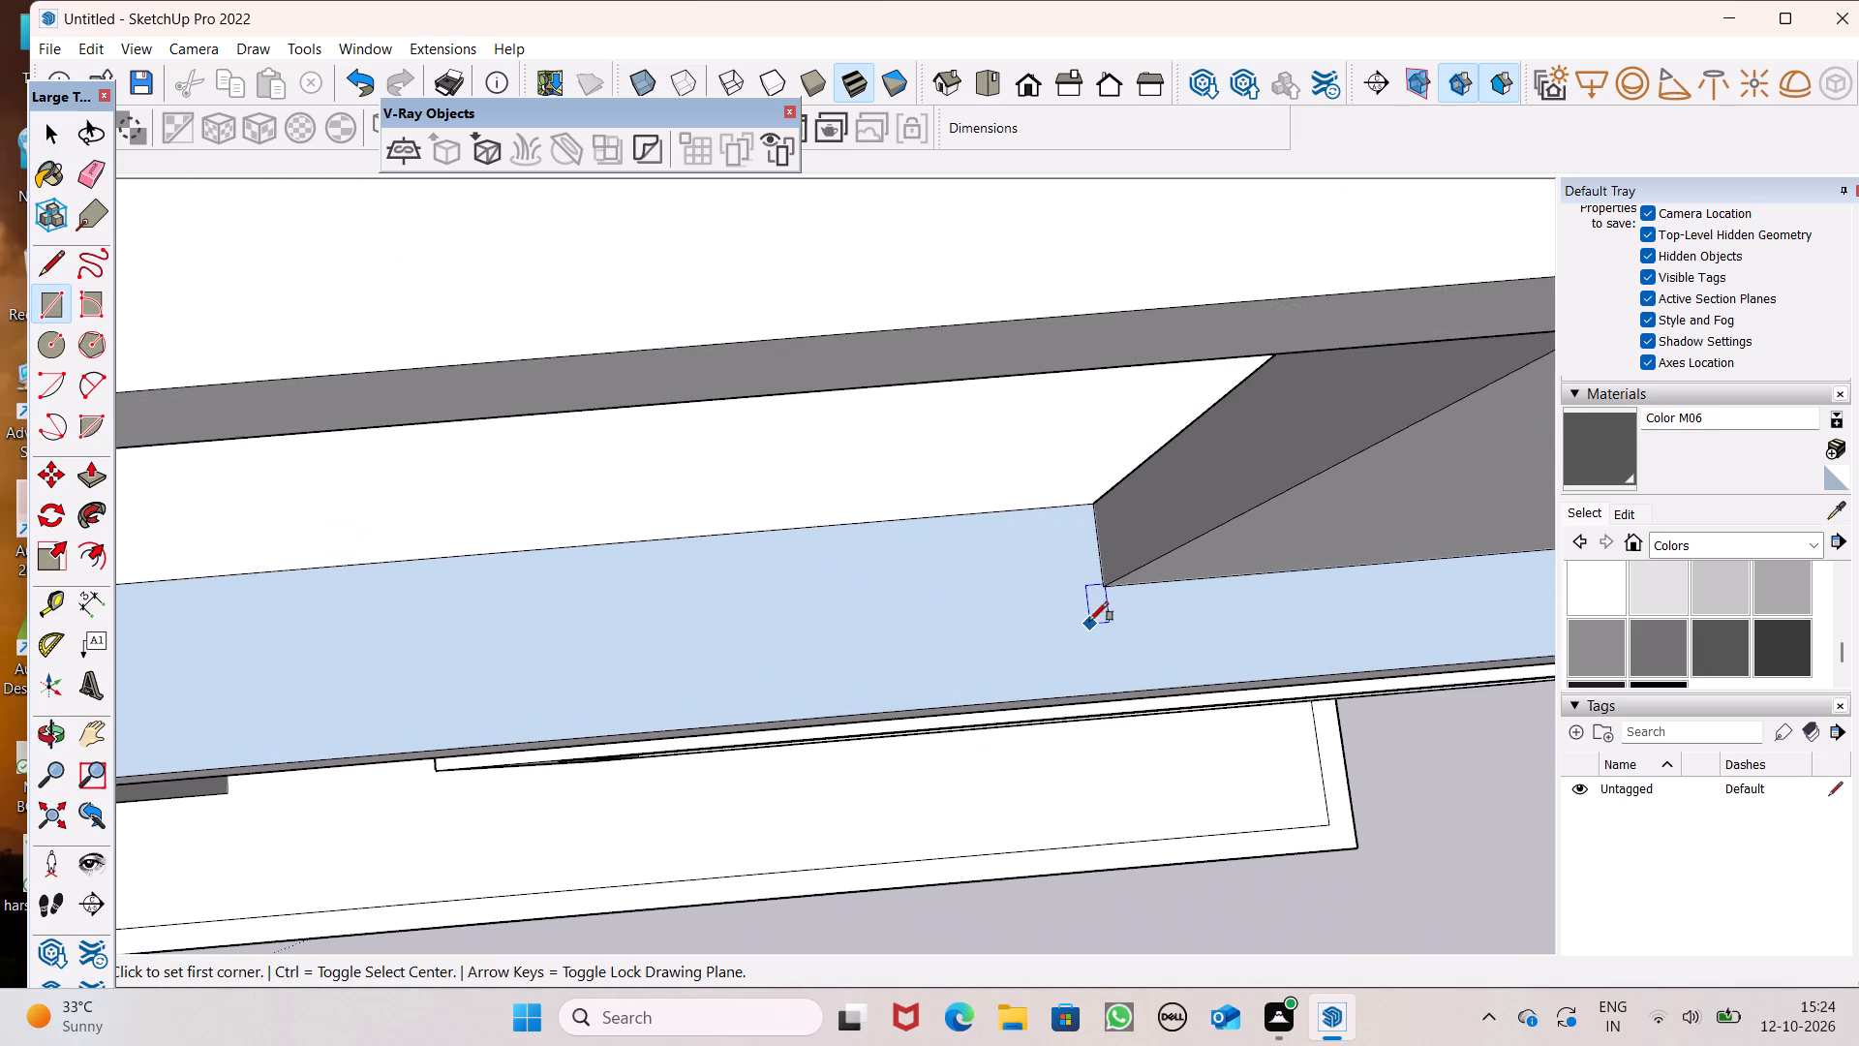
middle_drag(1085, 617, 1040, 594)
scroll(1069, 602, up, 7)
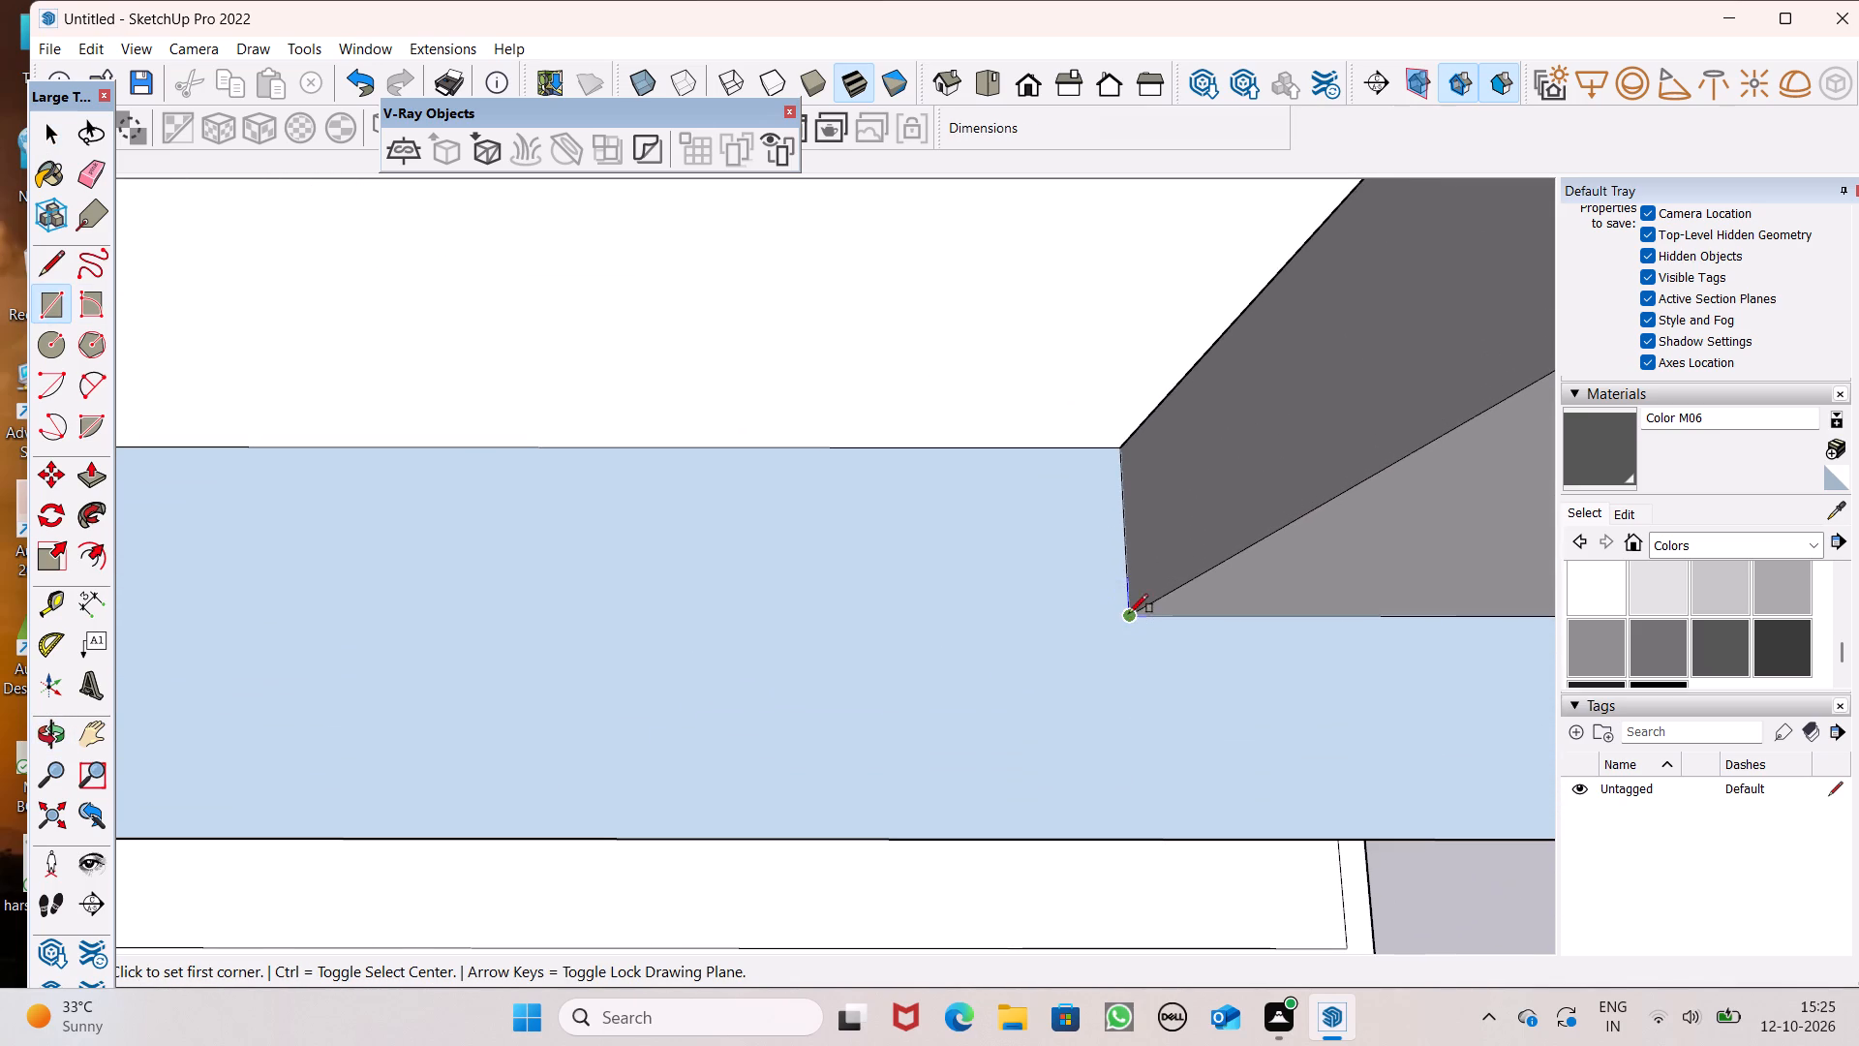
click(1127, 611)
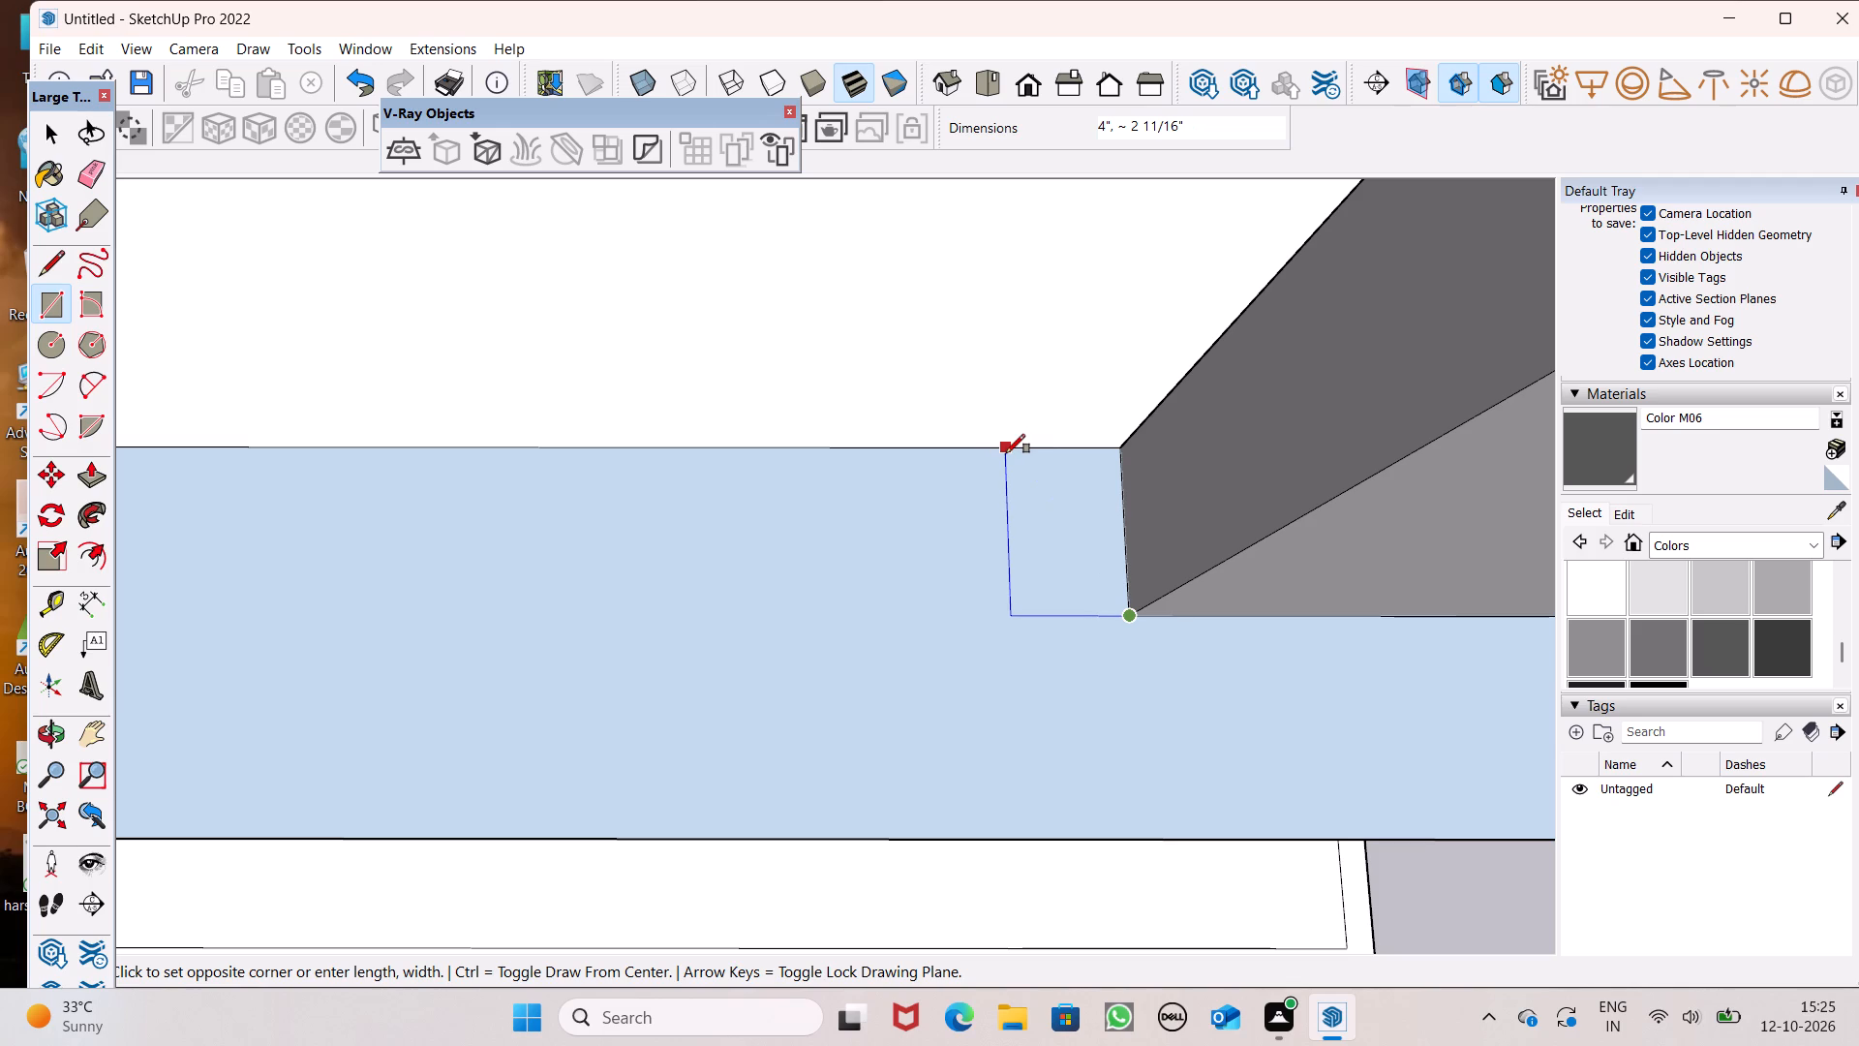
click(1008, 453)
key(space)
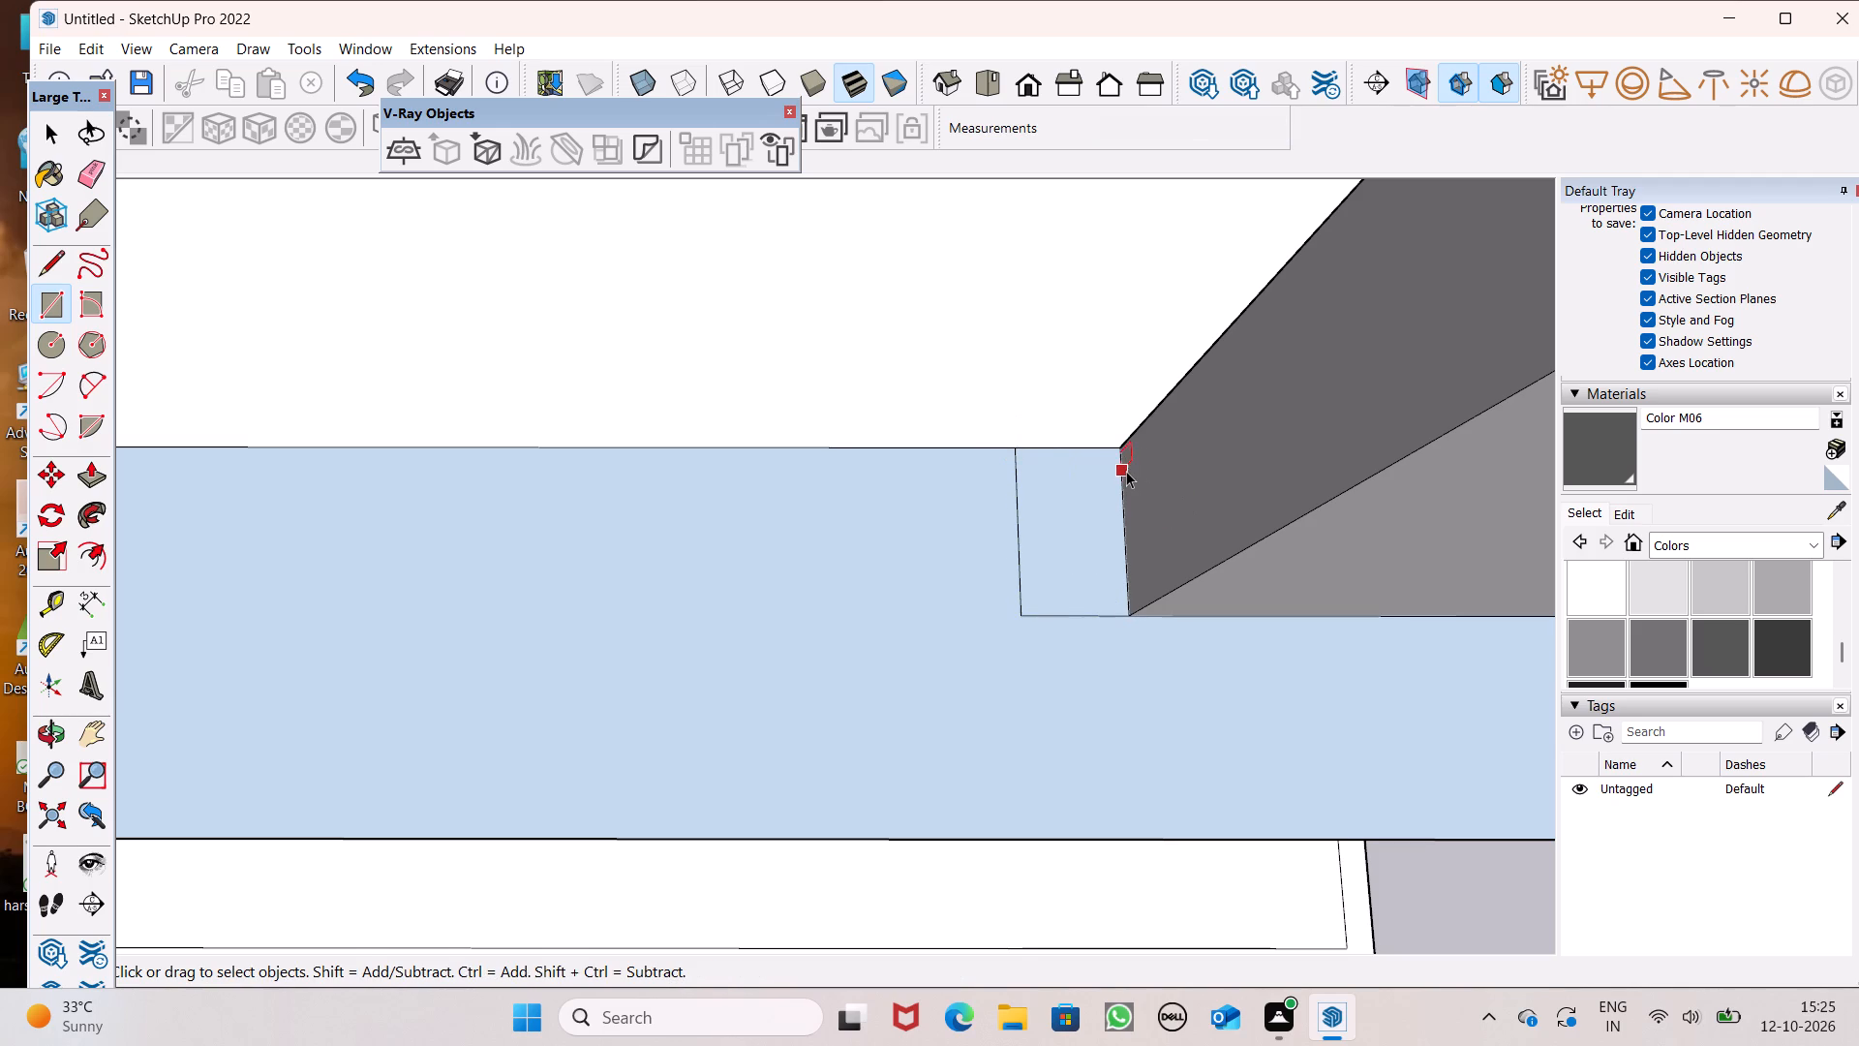
Copy the upper ledge's new rectangle about 5 5/16" along the ledge, away from the parapet panel's cut end.
scroll(1126, 471, down, 5)
double_click(1106, 507)
scroll(1101, 475, down, 2)
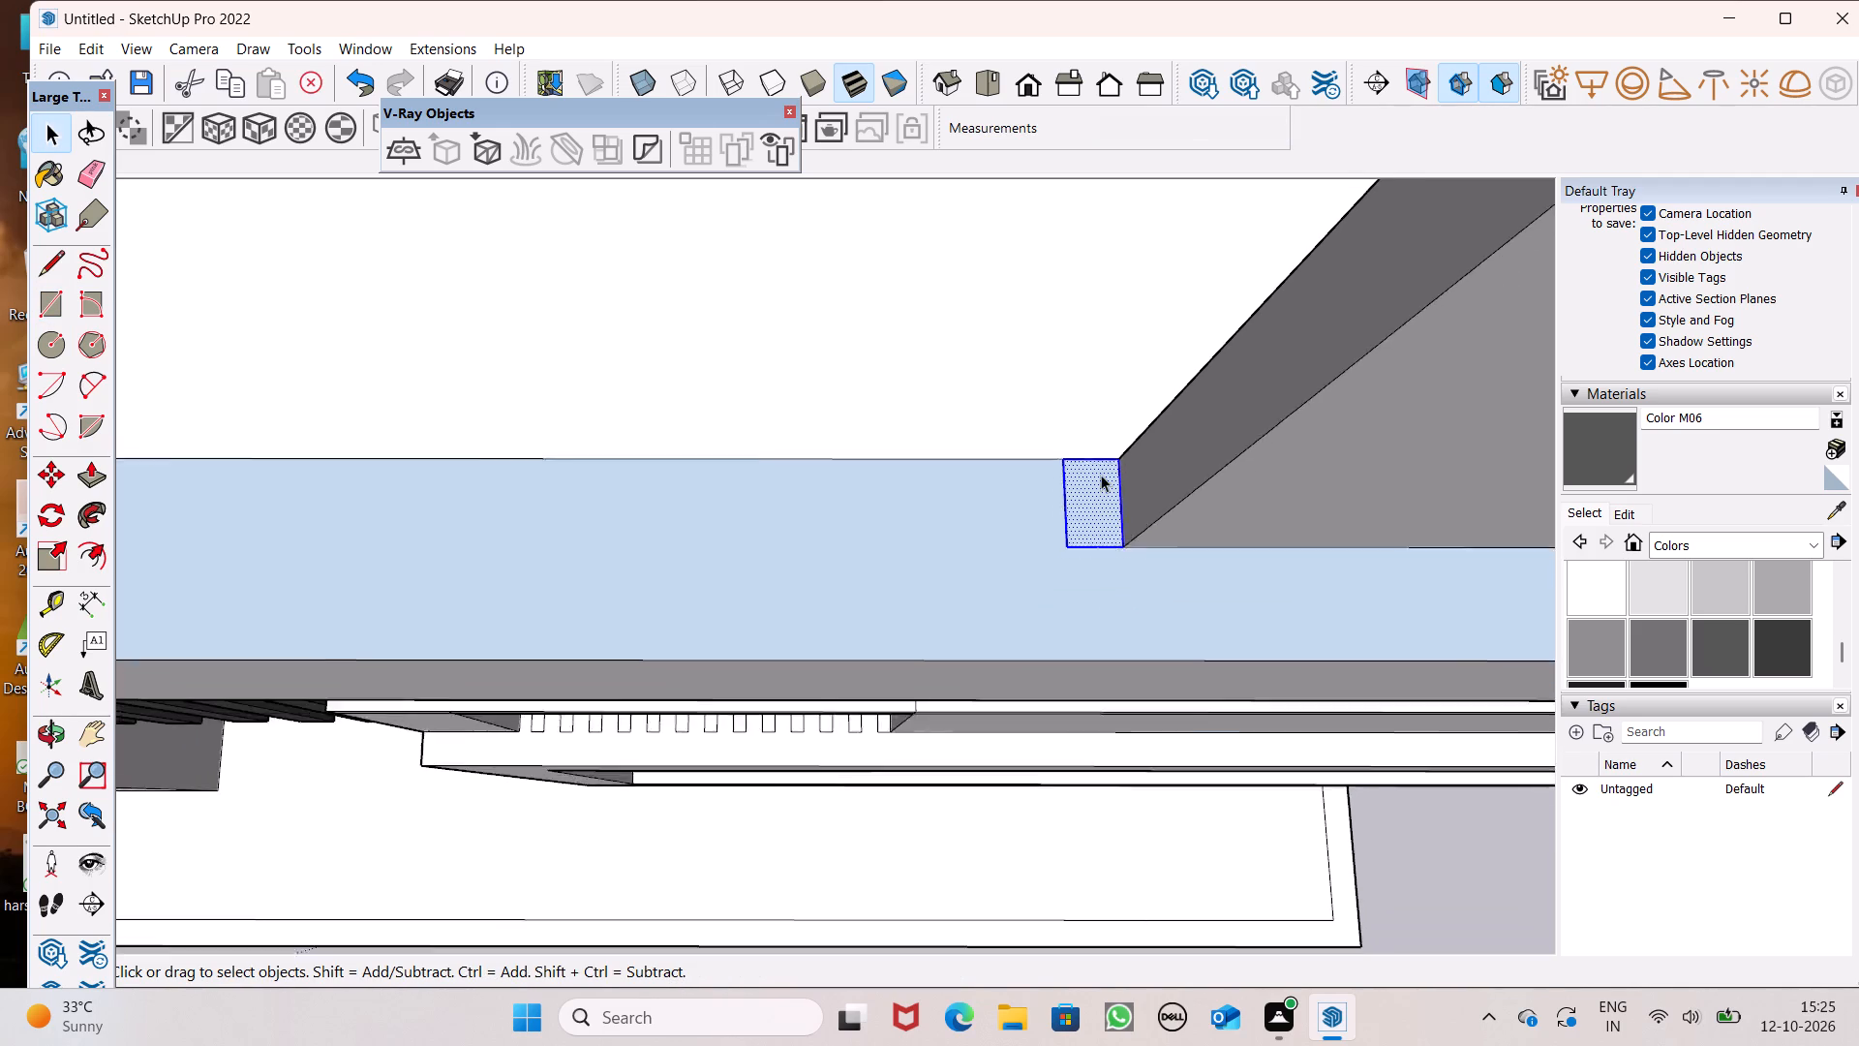
scroll(1101, 475, down, 5)
key(m)
key(Return)
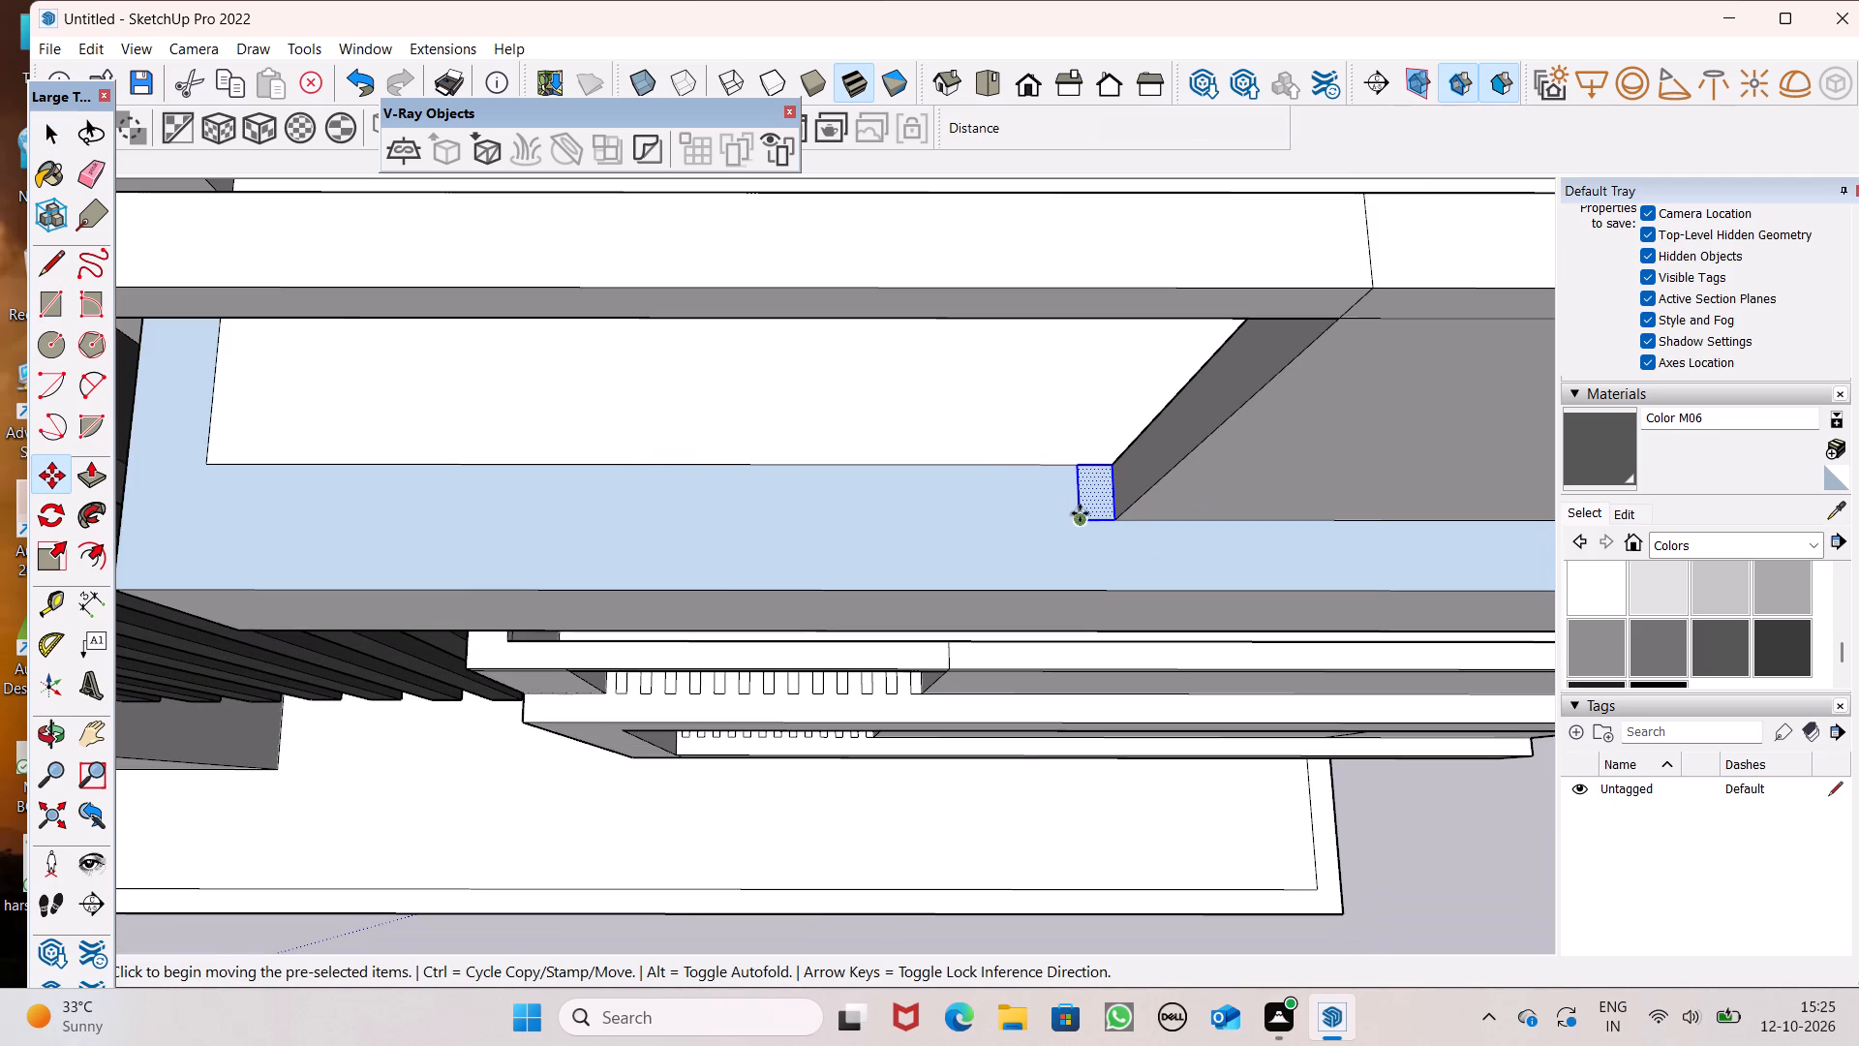
ctrl+click(1080, 517)
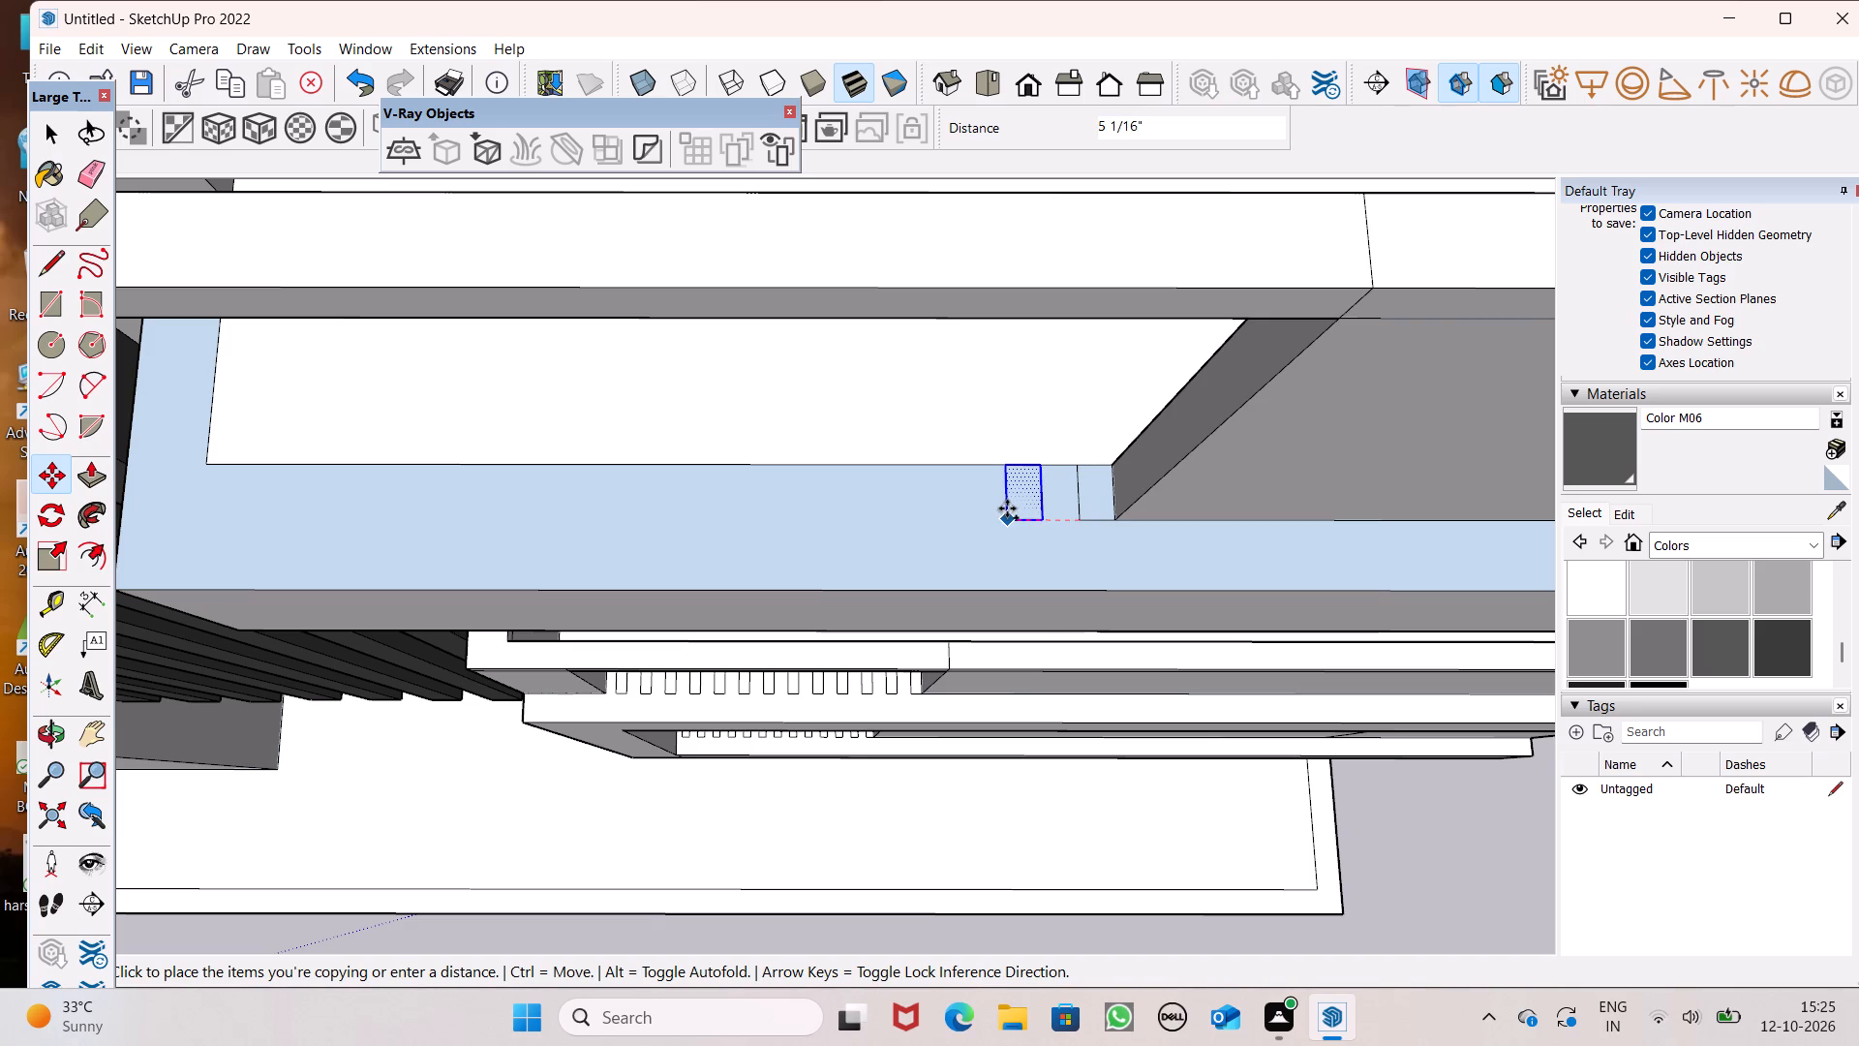
scroll(998, 512, down, 7)
middle_drag(1028, 614, 1002, 477)
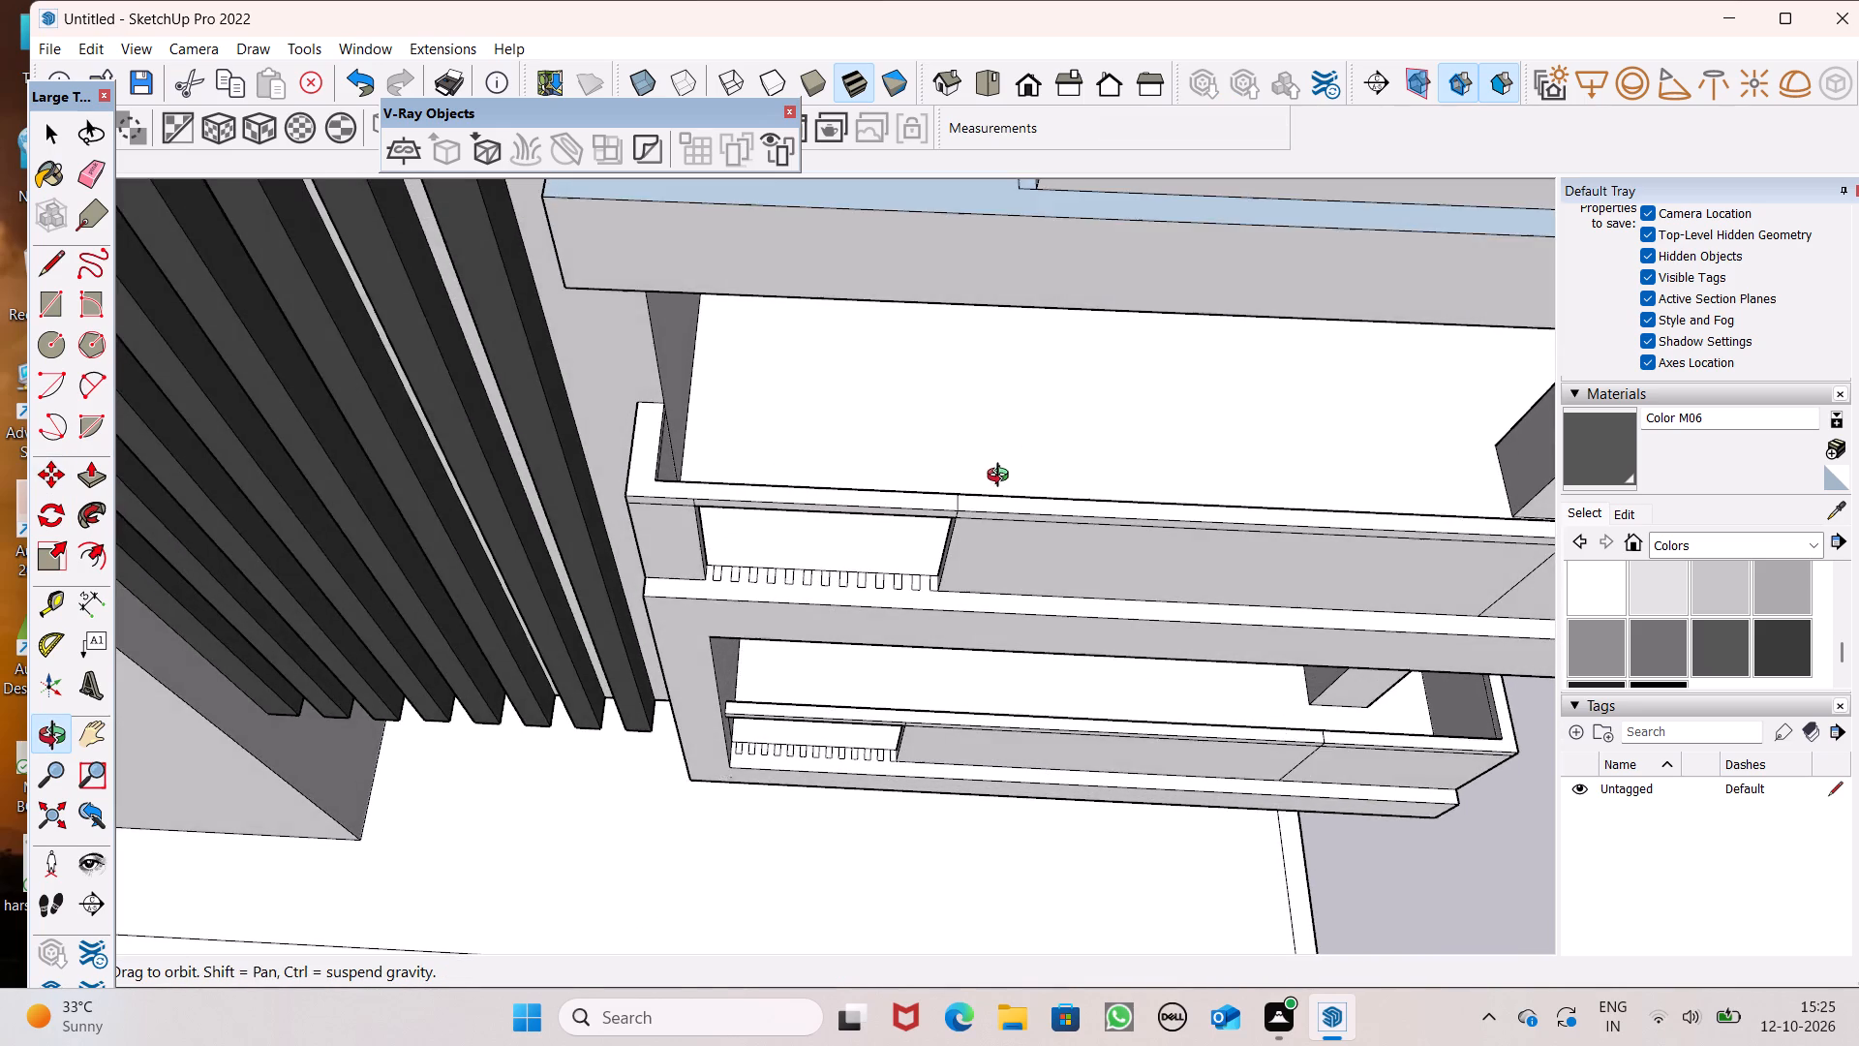
middle_drag(1002, 477, 1003, 464)
scroll(1018, 553, down, 7)
middle_drag(1007, 539, 950, 288)
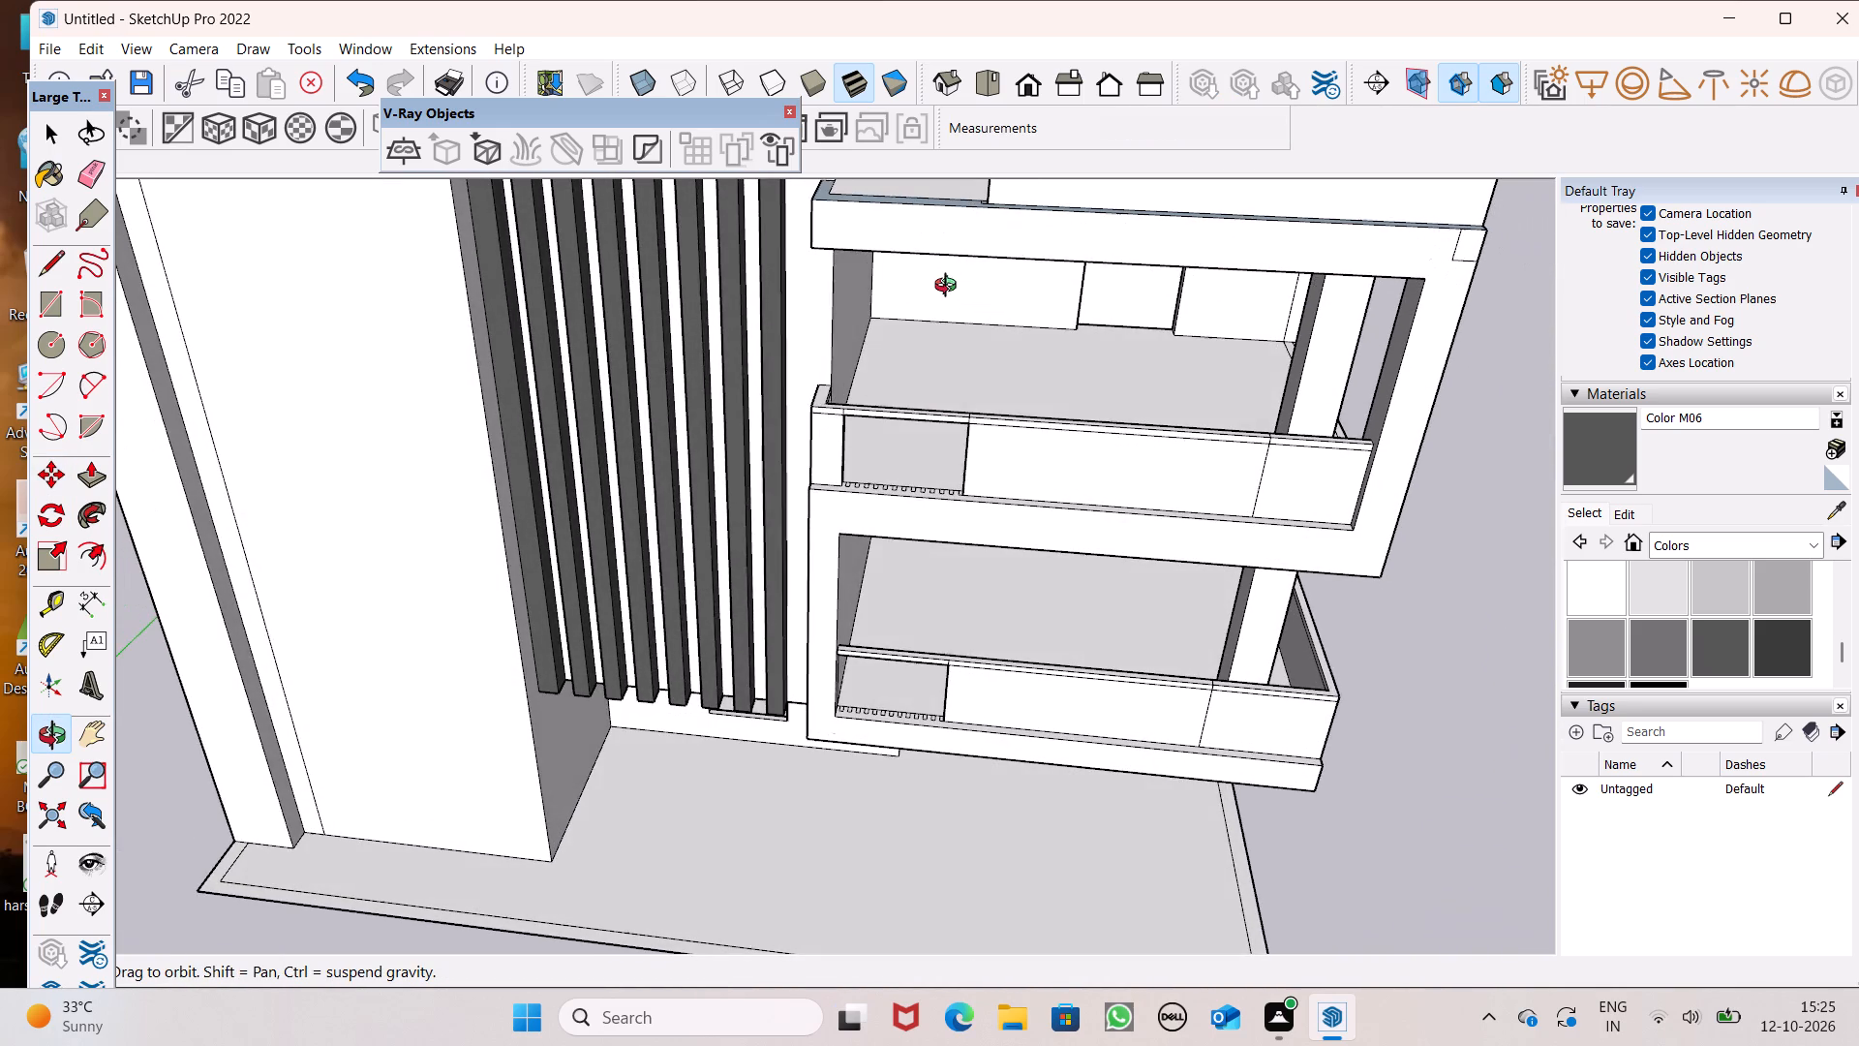
middle_drag(950, 288, 1059, 596)
scroll(1001, 480, up, 16)
scroll(1045, 432, up, 8)
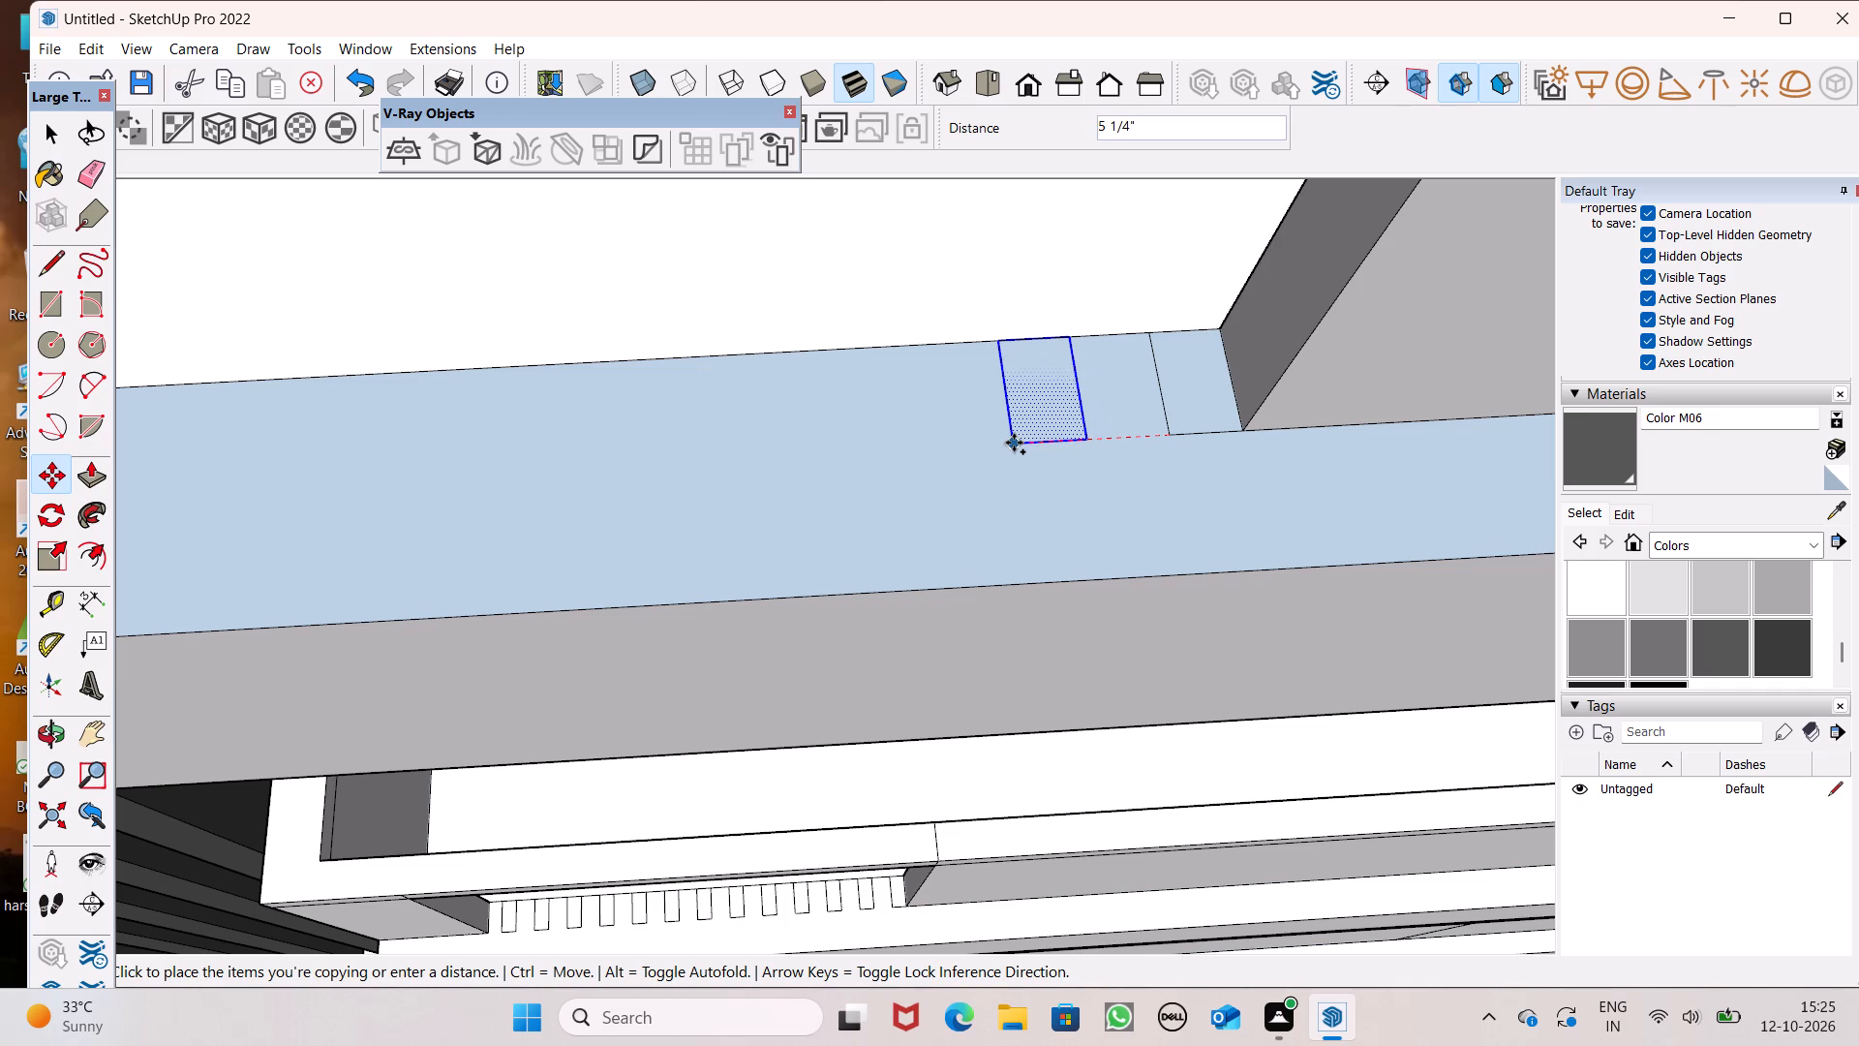
scroll(1014, 443, up, 2)
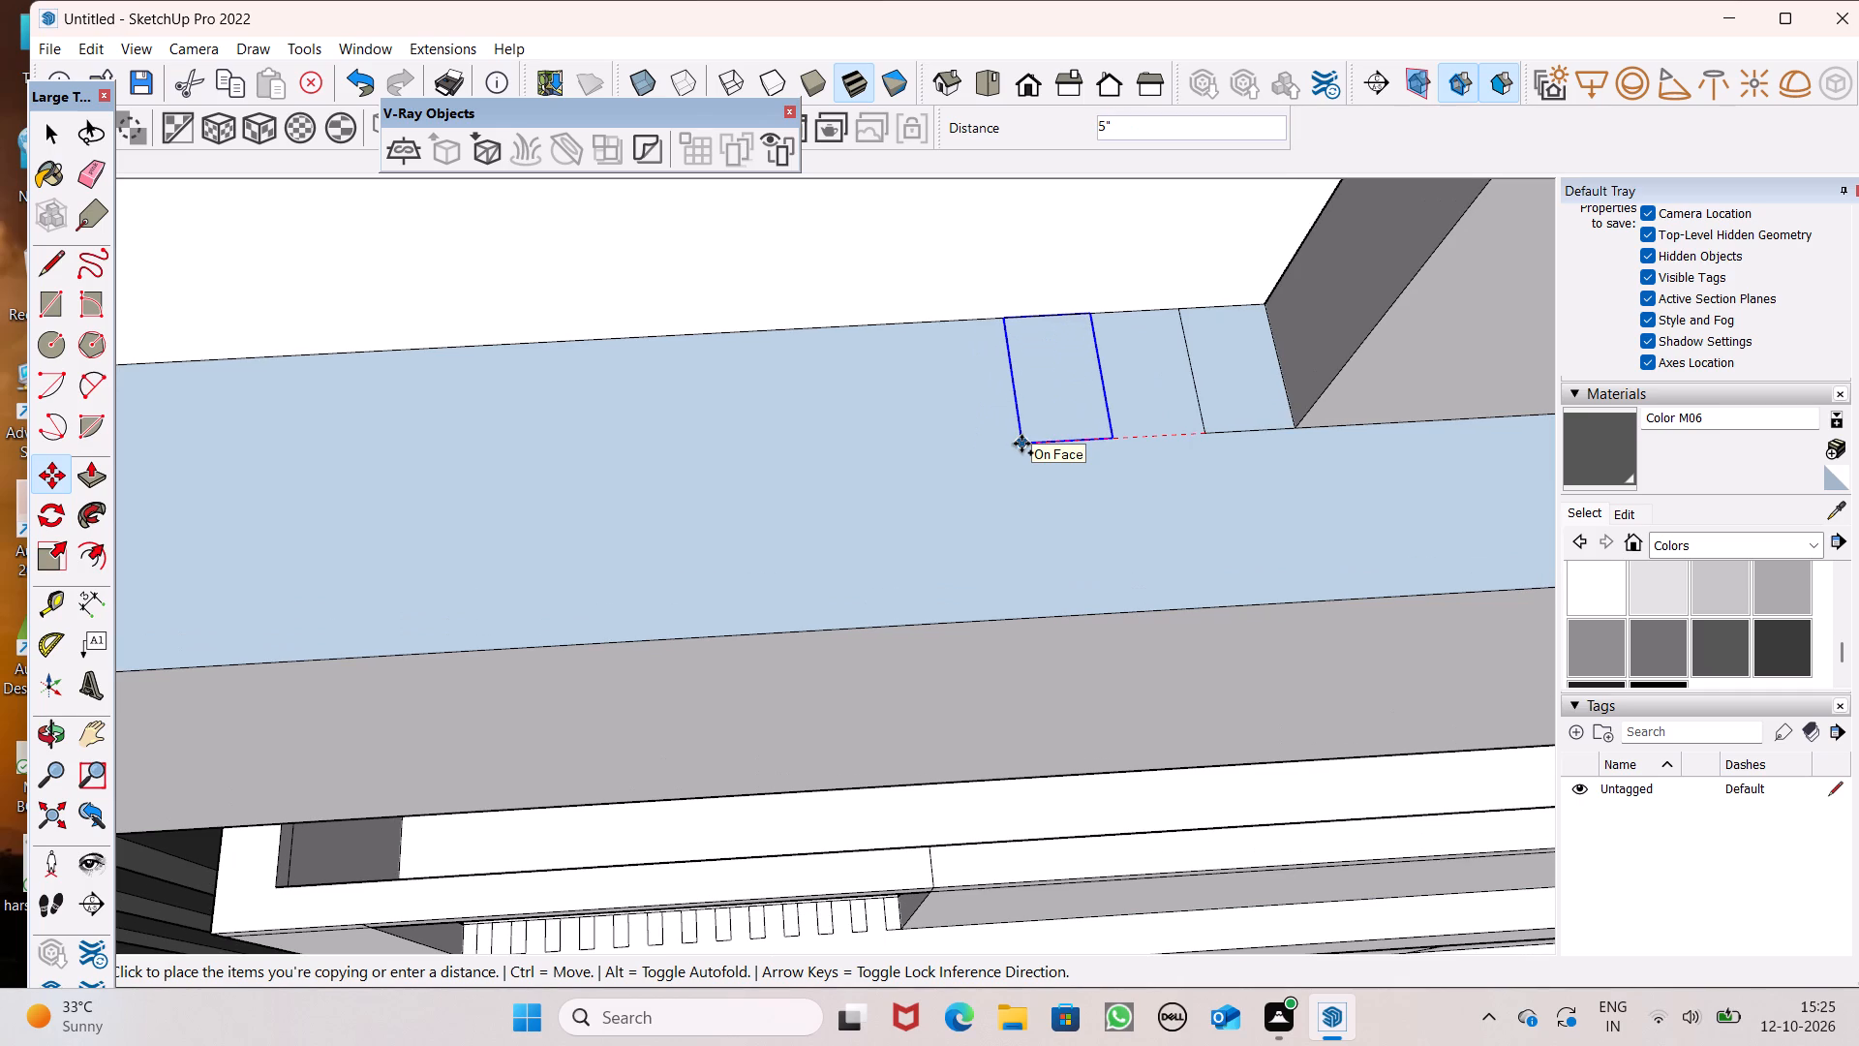
key(shift+asterisk)
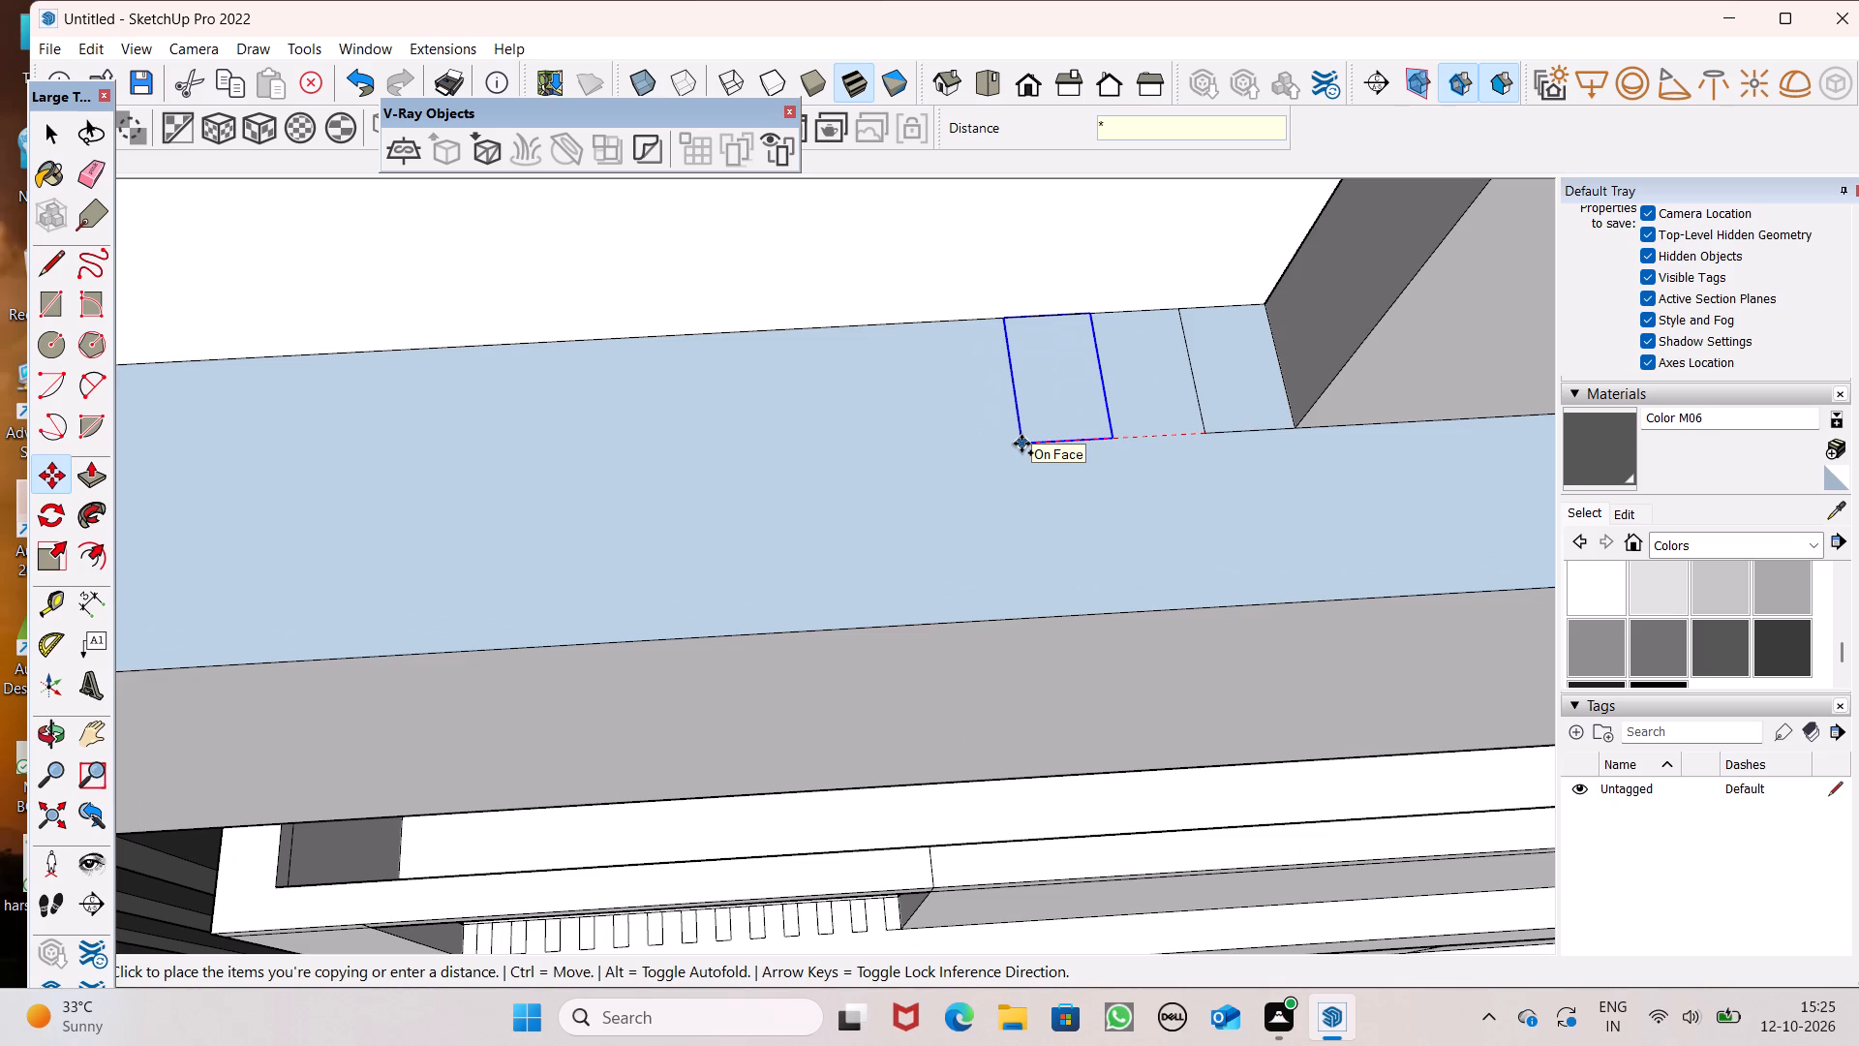
text(12)
key(Return)
key(Return)
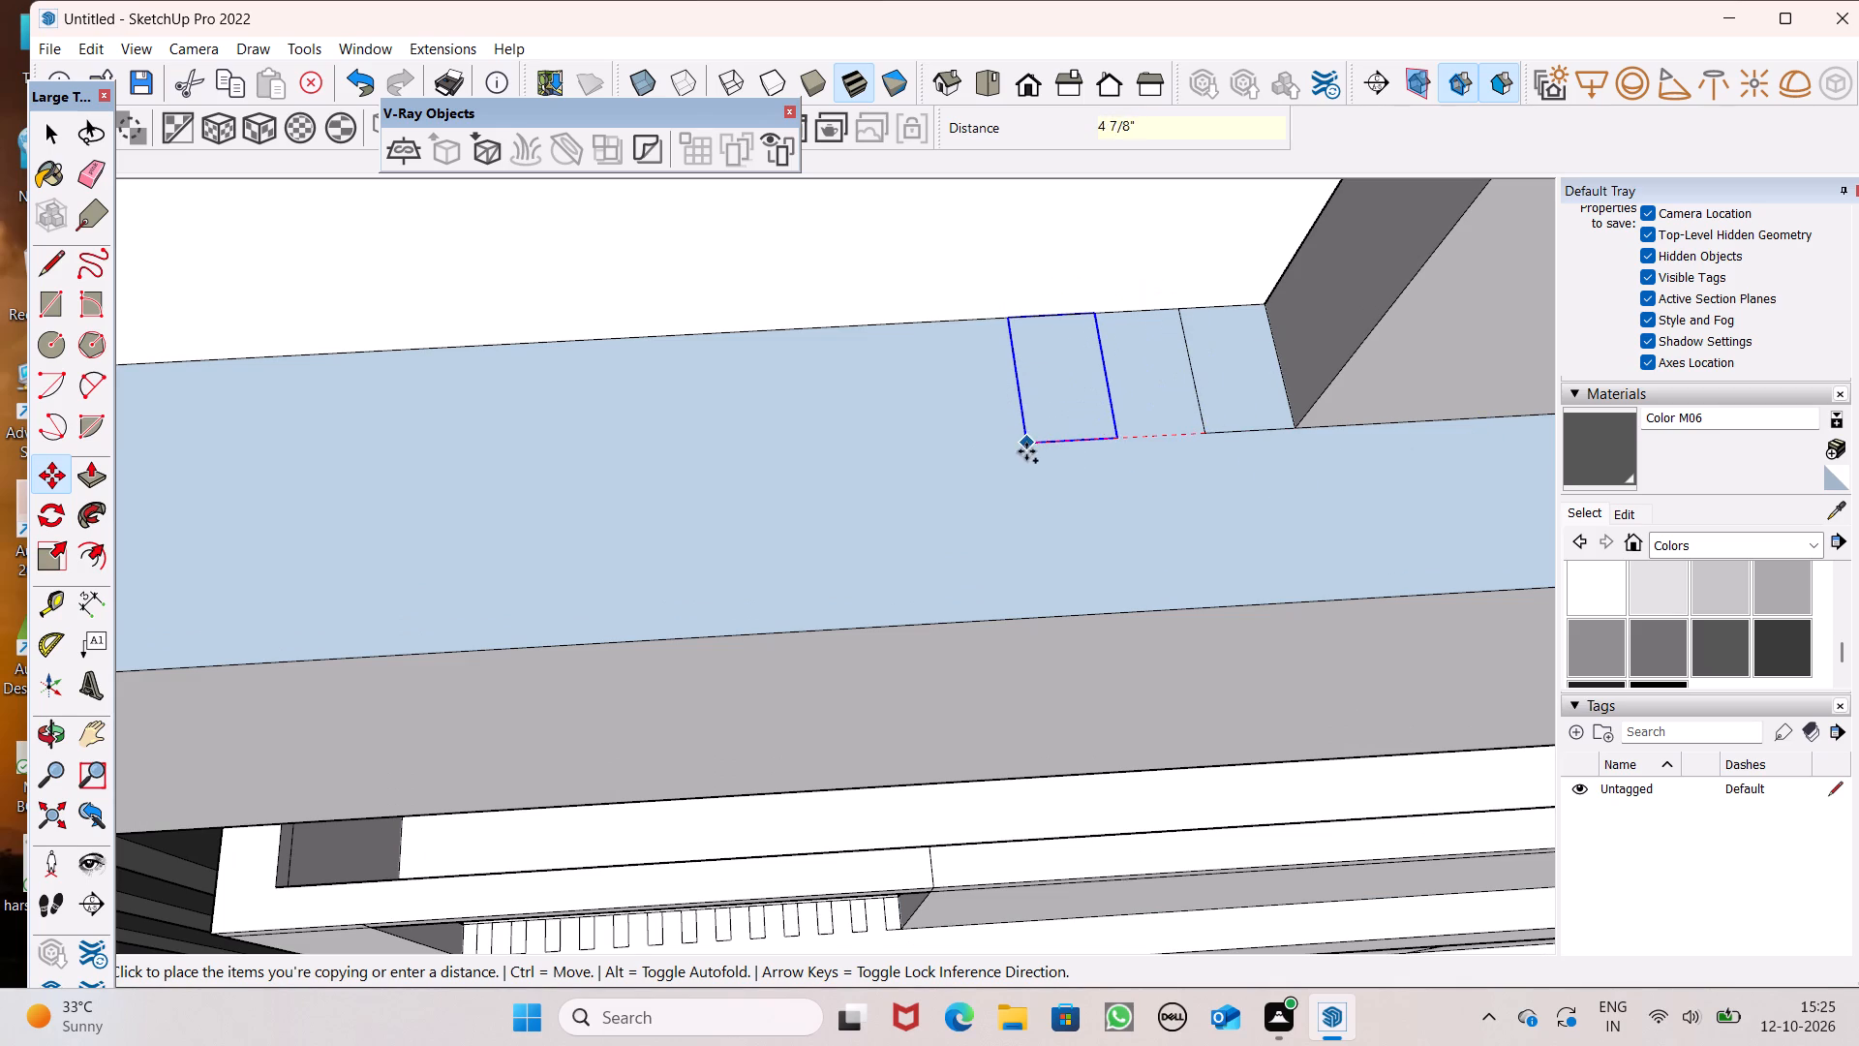
click(1012, 446)
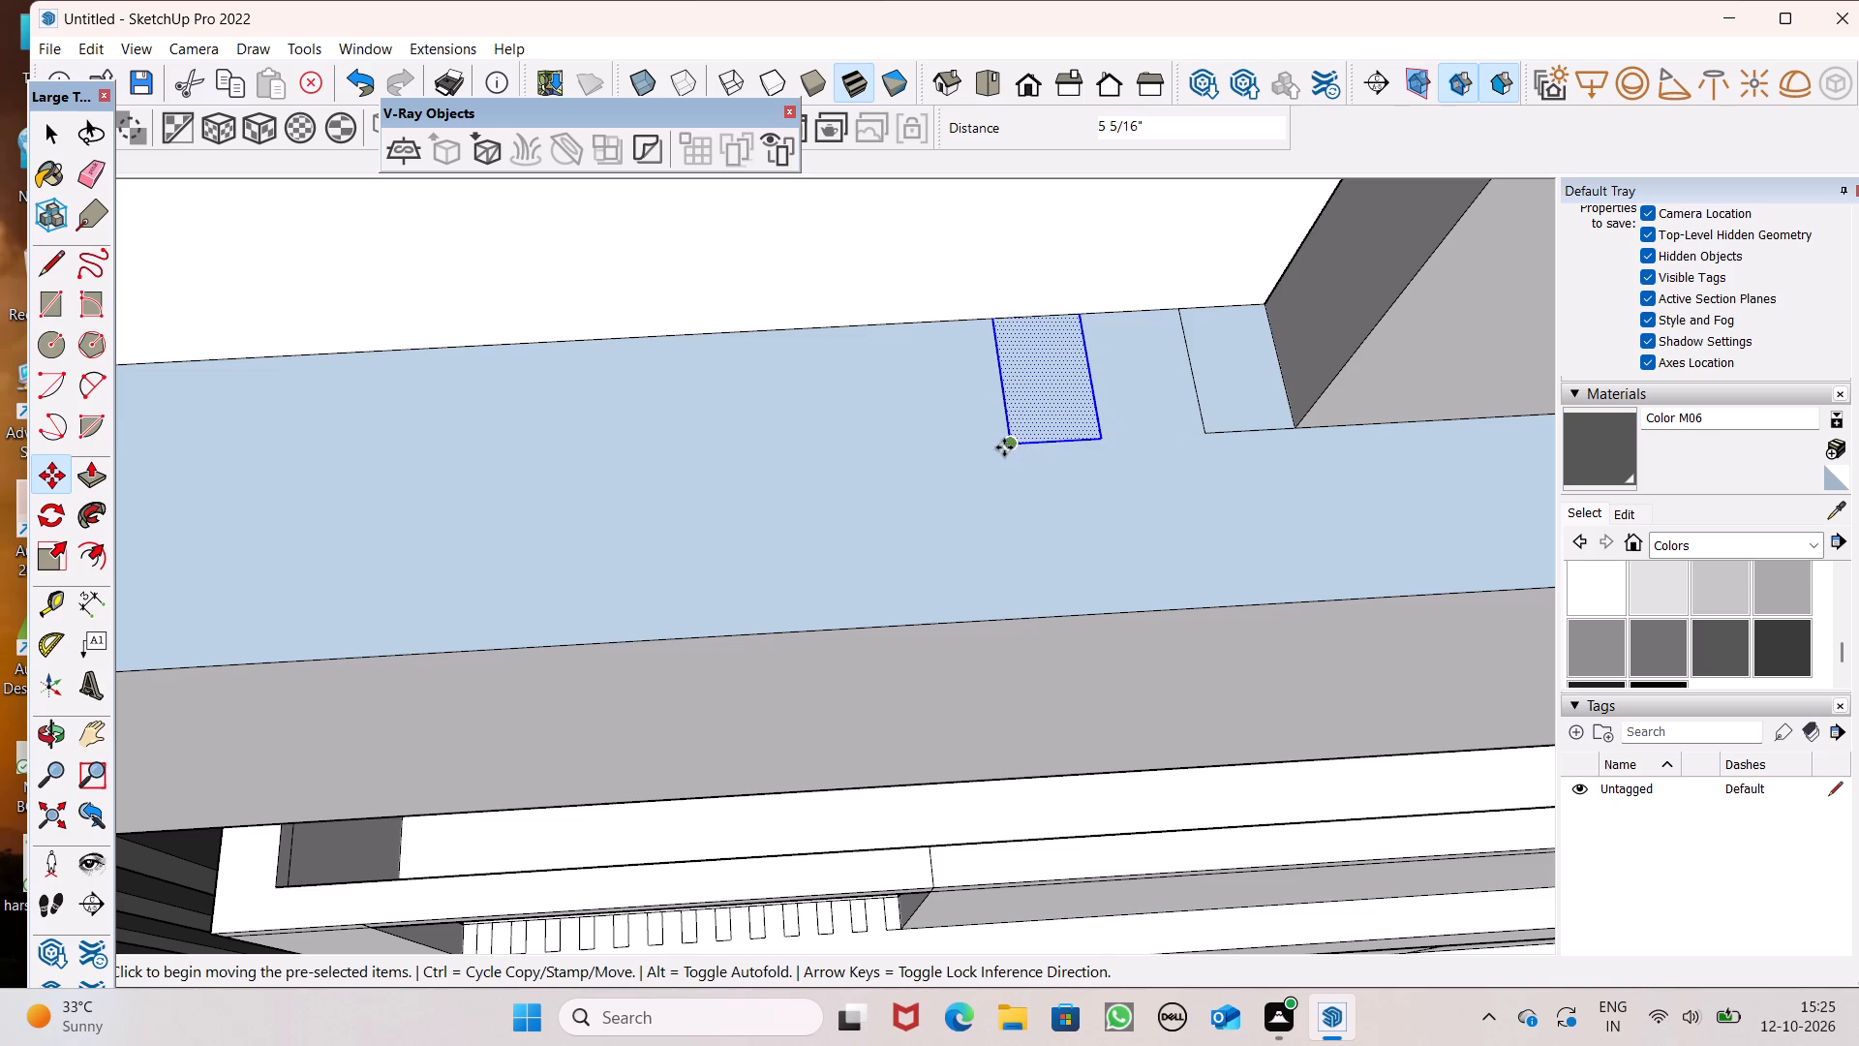
Multiply the copied rectangle into an array of 12 along the upper ledge.
key(shift+asterisk)
text(12)
key(Return)
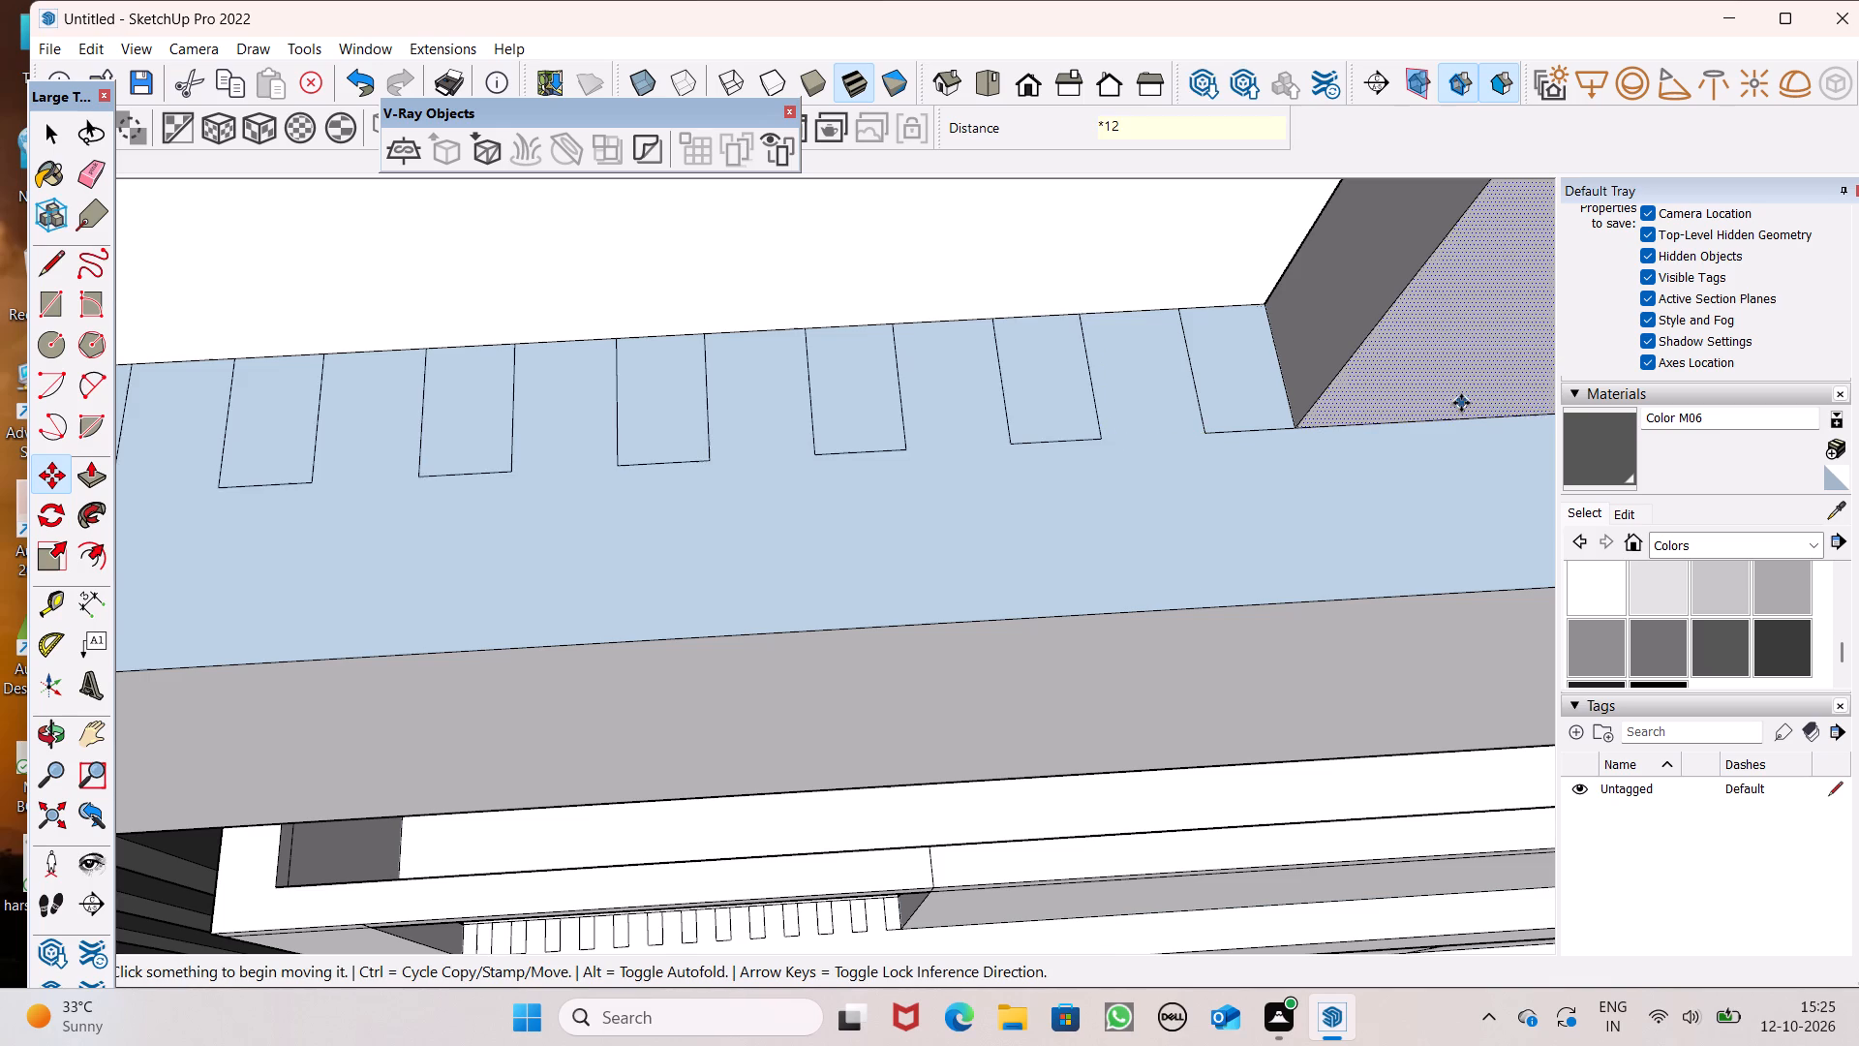
scroll(1474, 466, down, 16)
scroll(1416, 518, down, 3)
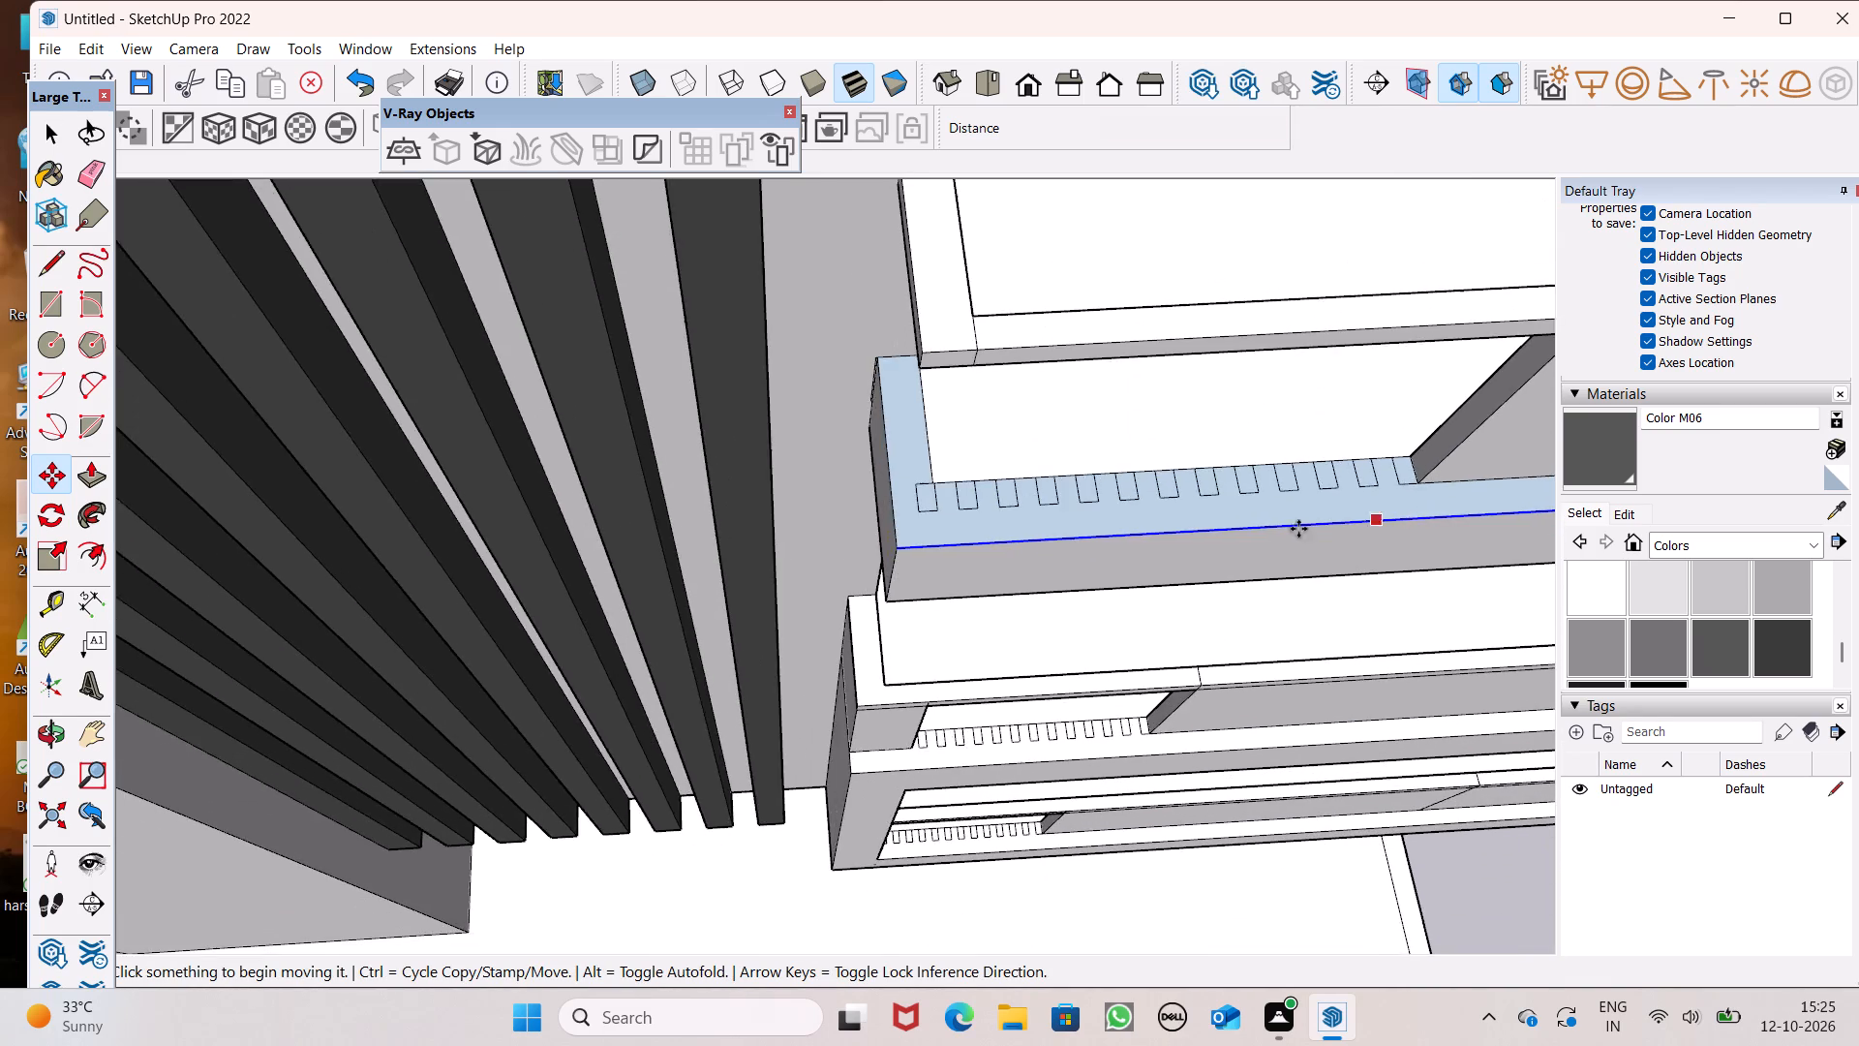
Examine how the farthest rectangle copies sit at the upper ledge's inner corner, beside the dark vertical fins.
scroll(1082, 497, up, 6)
scroll(970, 540, down, 2)
middle_drag(956, 558, 869, 297)
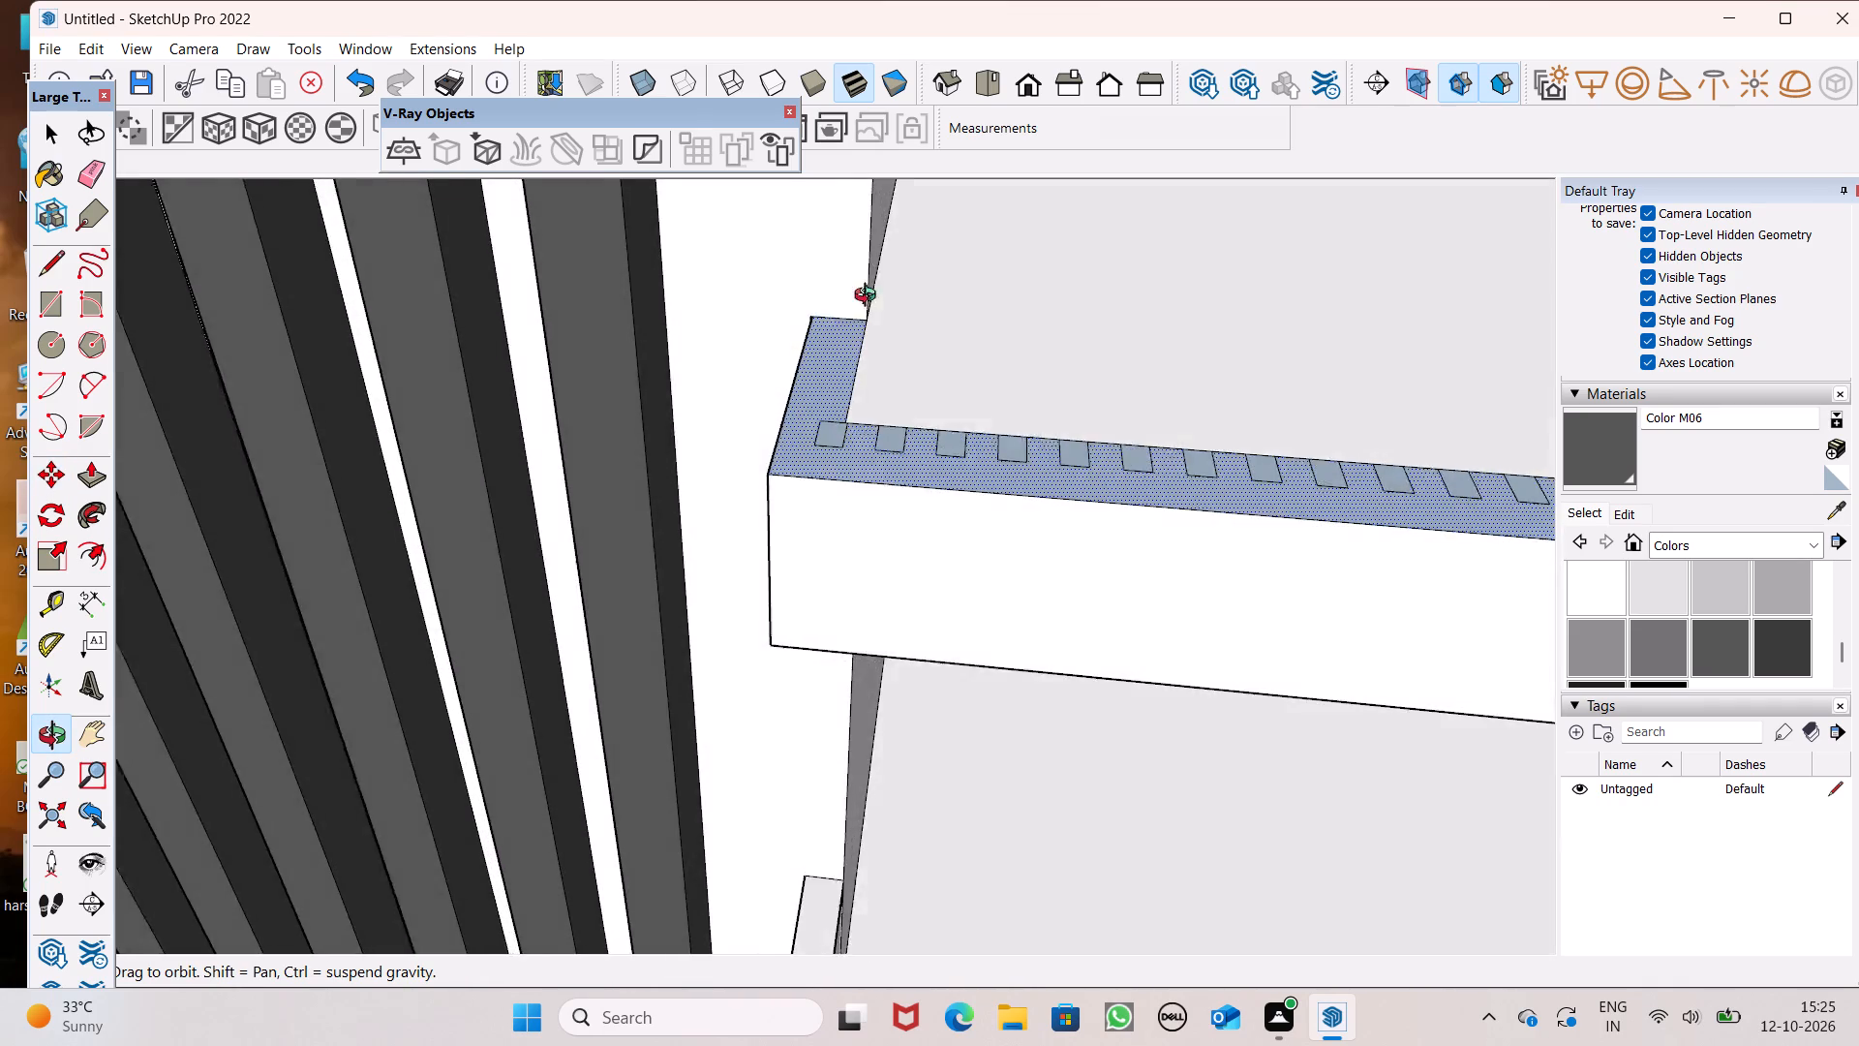
middle_drag(869, 297, 878, 347)
key(space)
scroll(814, 455, up, 3)
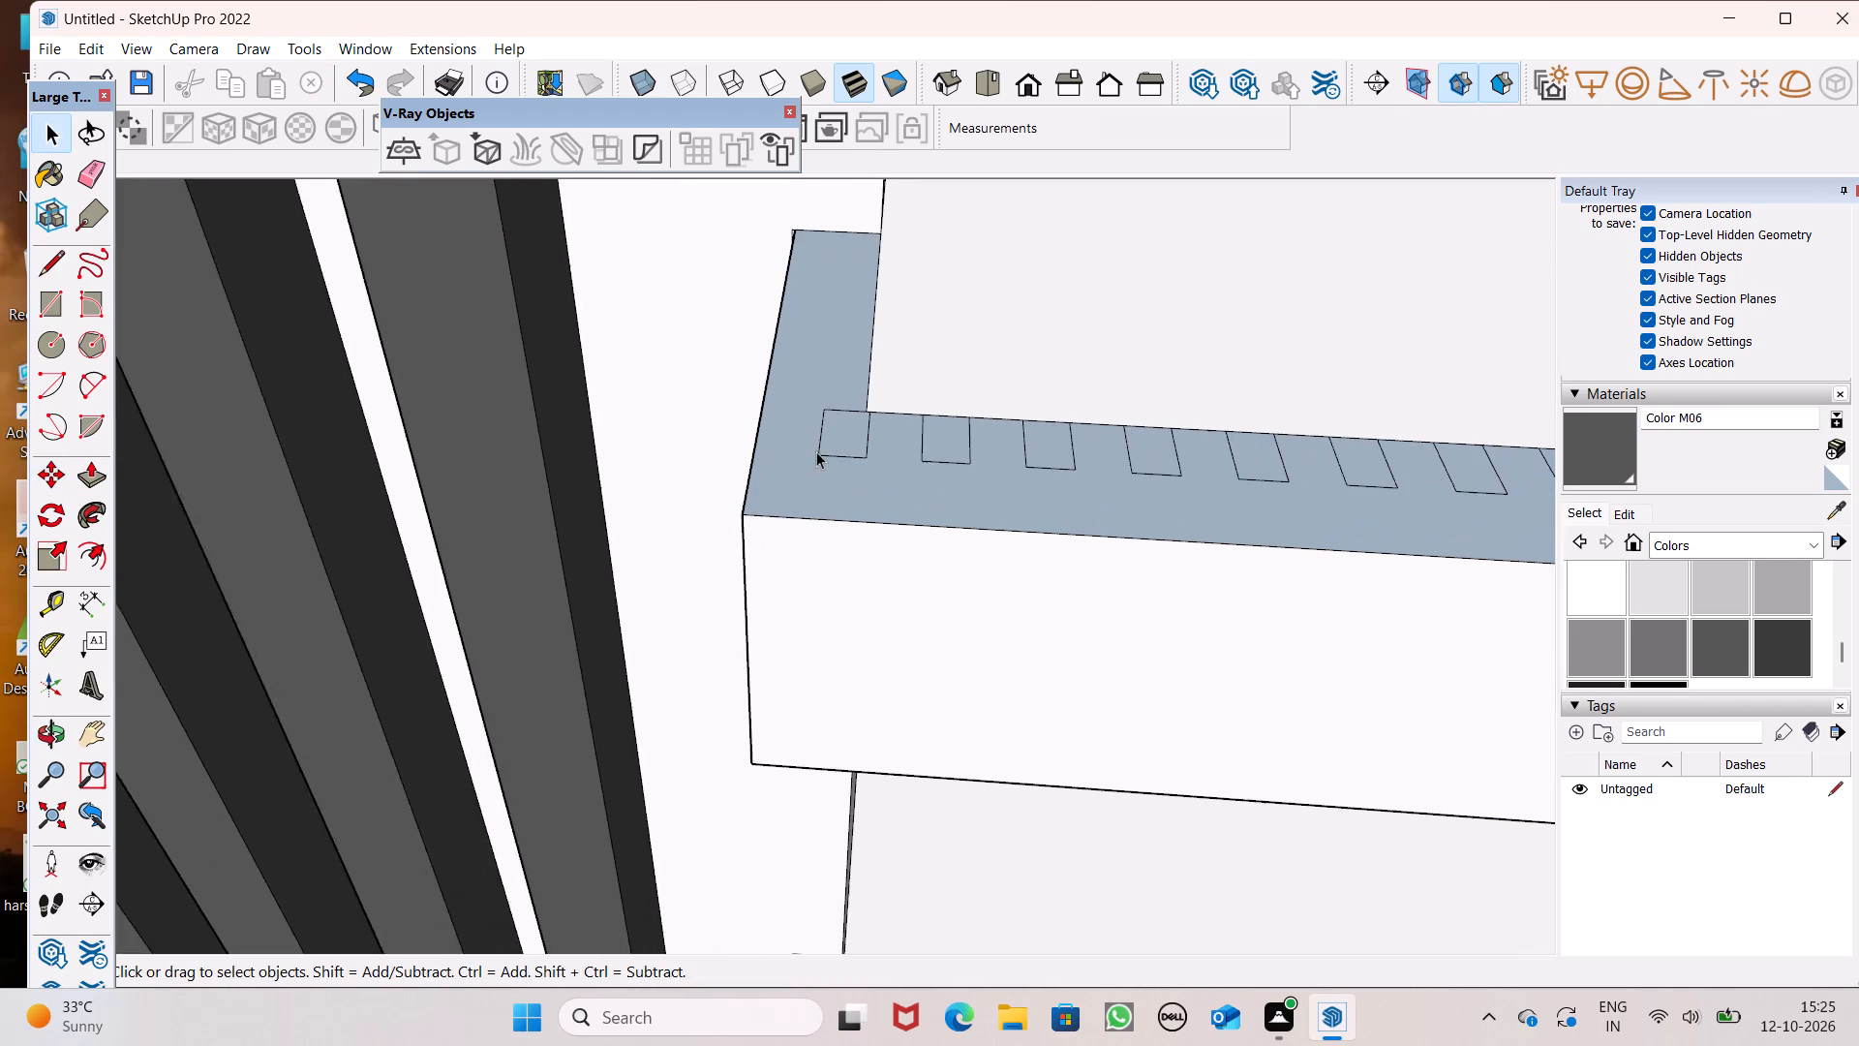
scroll(816, 451, up, 3)
middle_drag(847, 474, 868, 627)
scroll(877, 440, up, 7)
scroll(866, 454, down, 4)
middle_drag(862, 483, 881, 558)
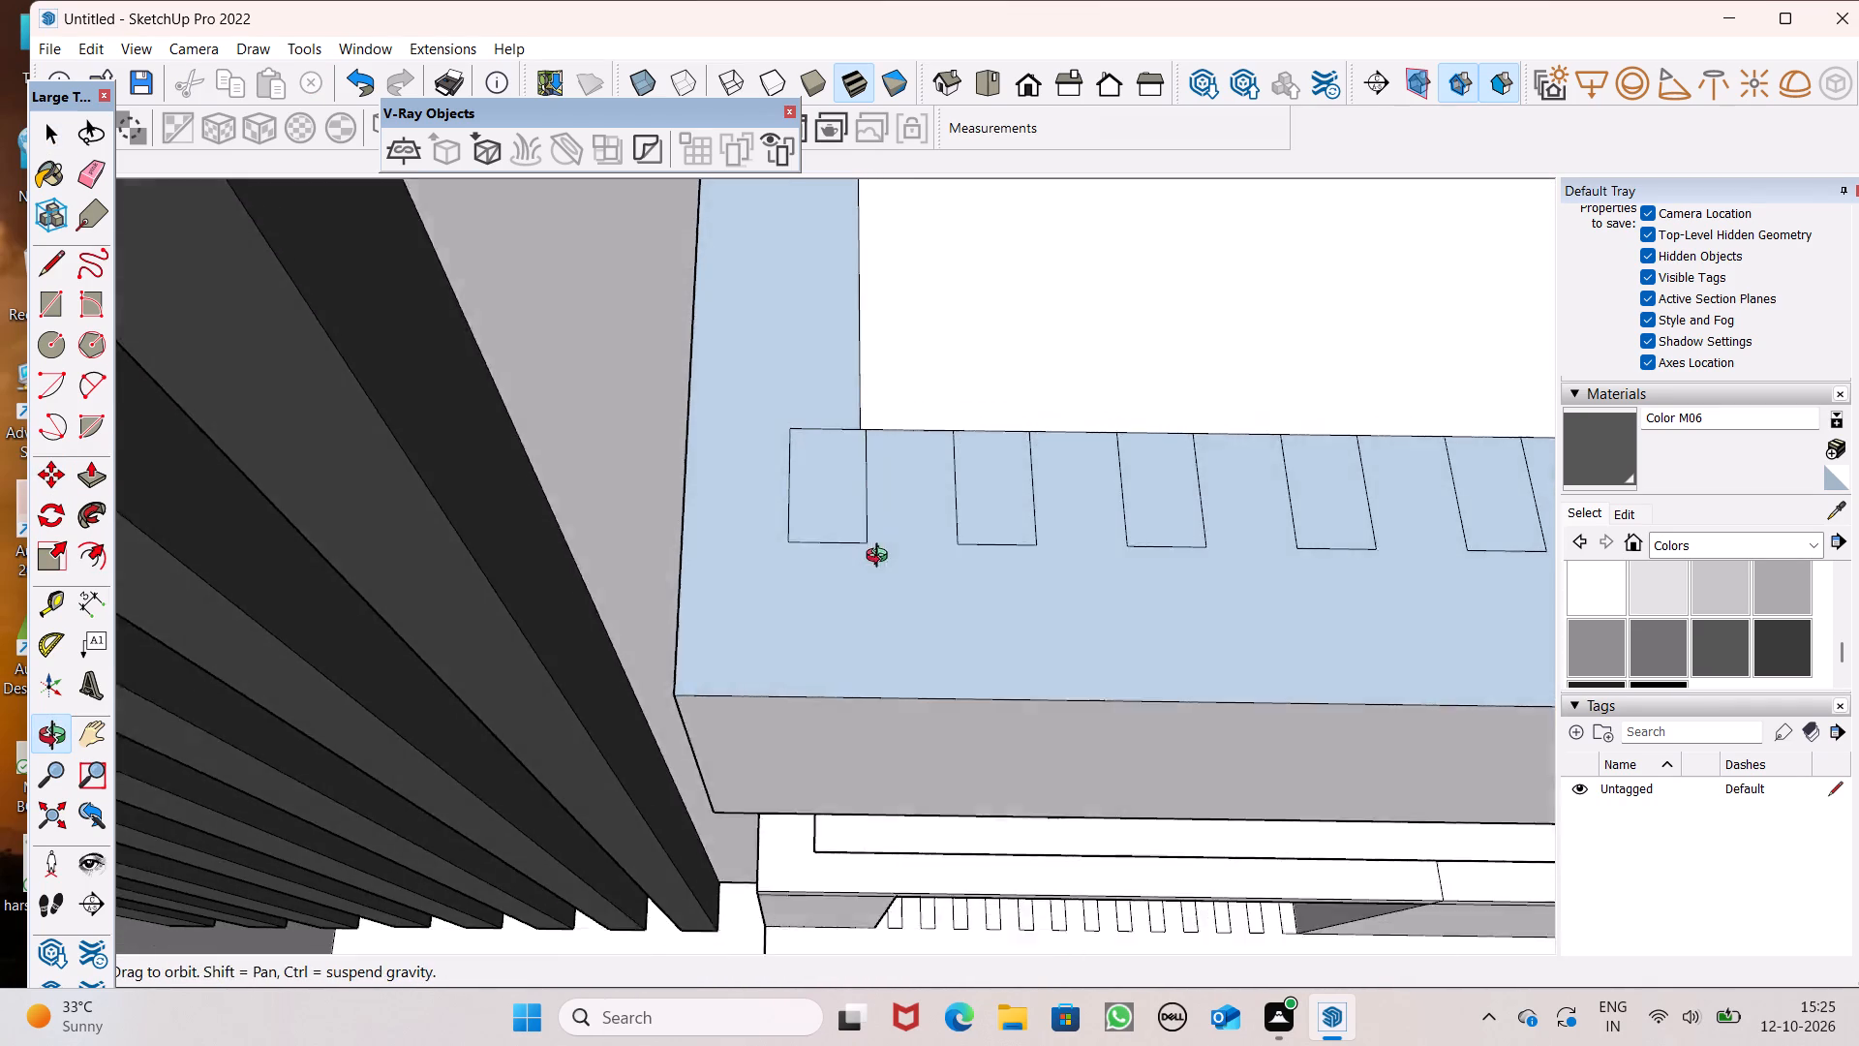
middle_drag(881, 558, 876, 585)
scroll(874, 501, down, 2)
middle_drag(874, 513, 888, 658)
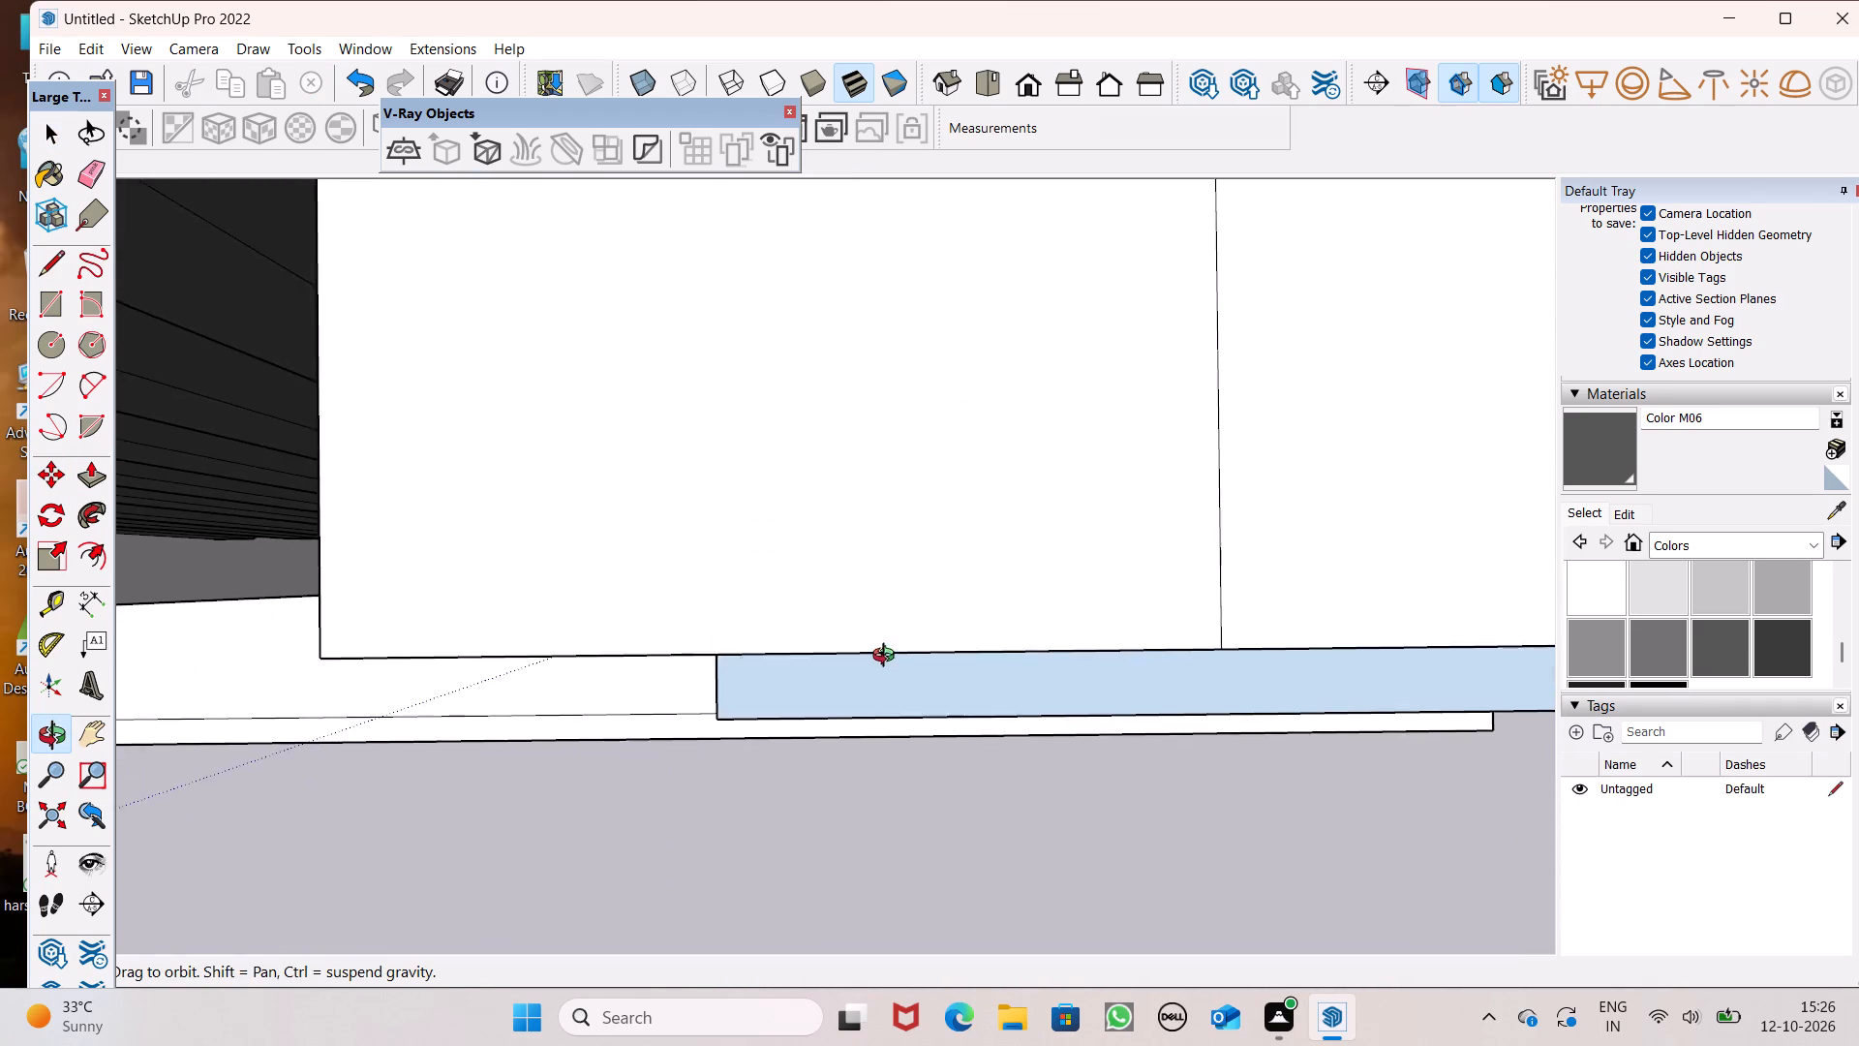
middle_drag(888, 658, 886, 653)
scroll(880, 625, up, 1)
scroll(906, 523, down, 1)
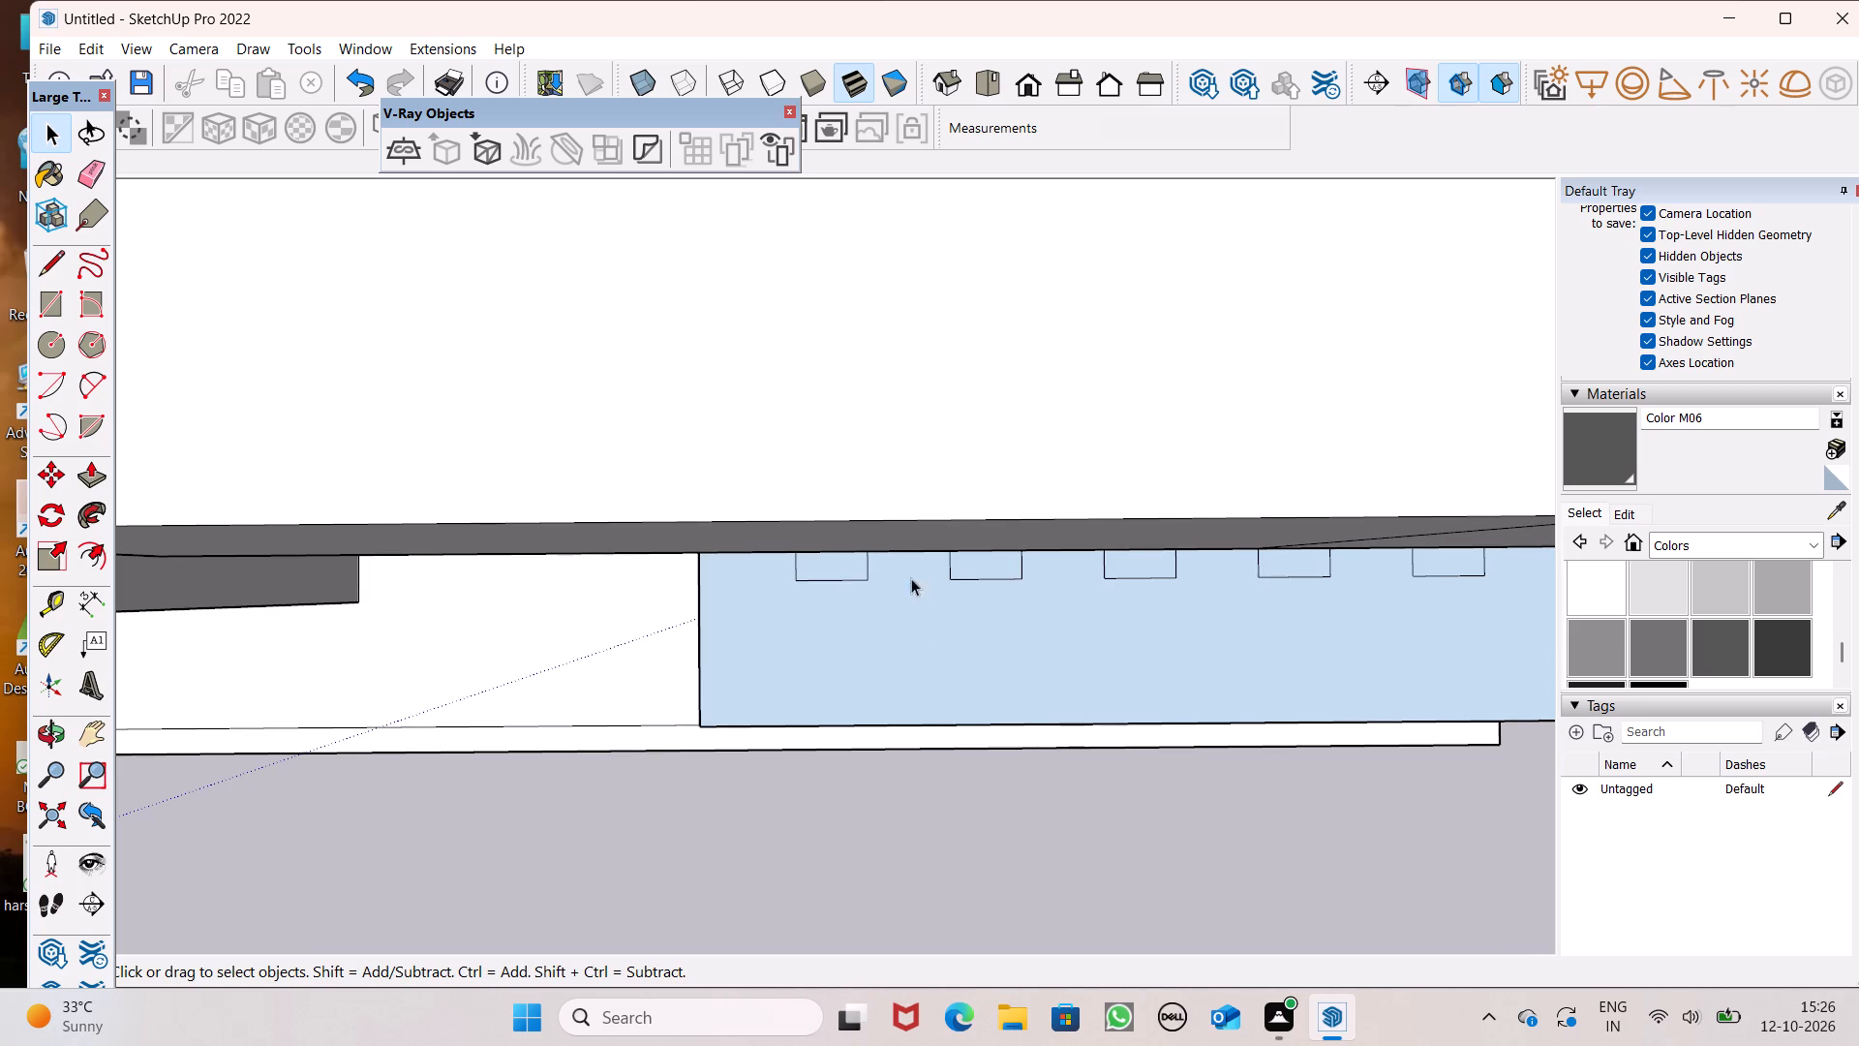
middle_drag(910, 647, 914, 507)
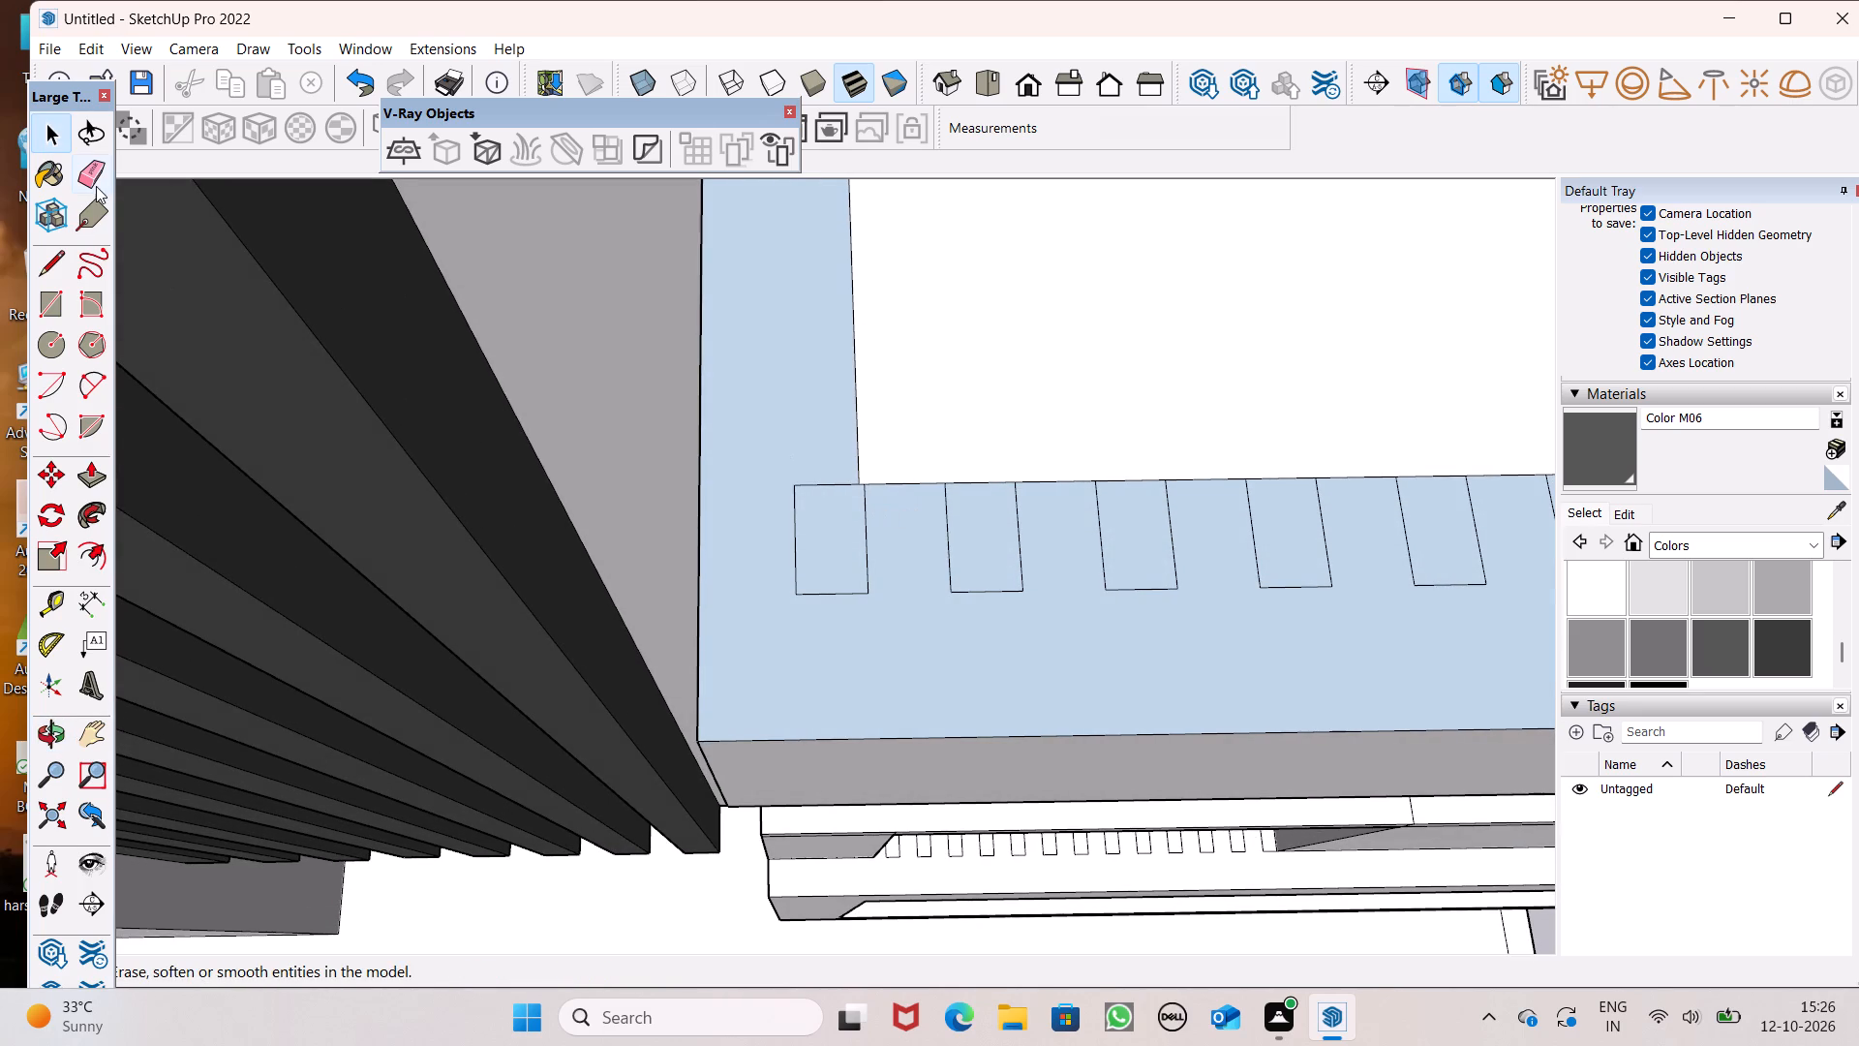
Erase the rectangle copy that overlaps the upper ledge's inner corner, removing all its remaining edges.
click(96, 179)
scroll(735, 461, up, 4)
drag(848, 492, 819, 508)
drag(807, 528, 810, 541)
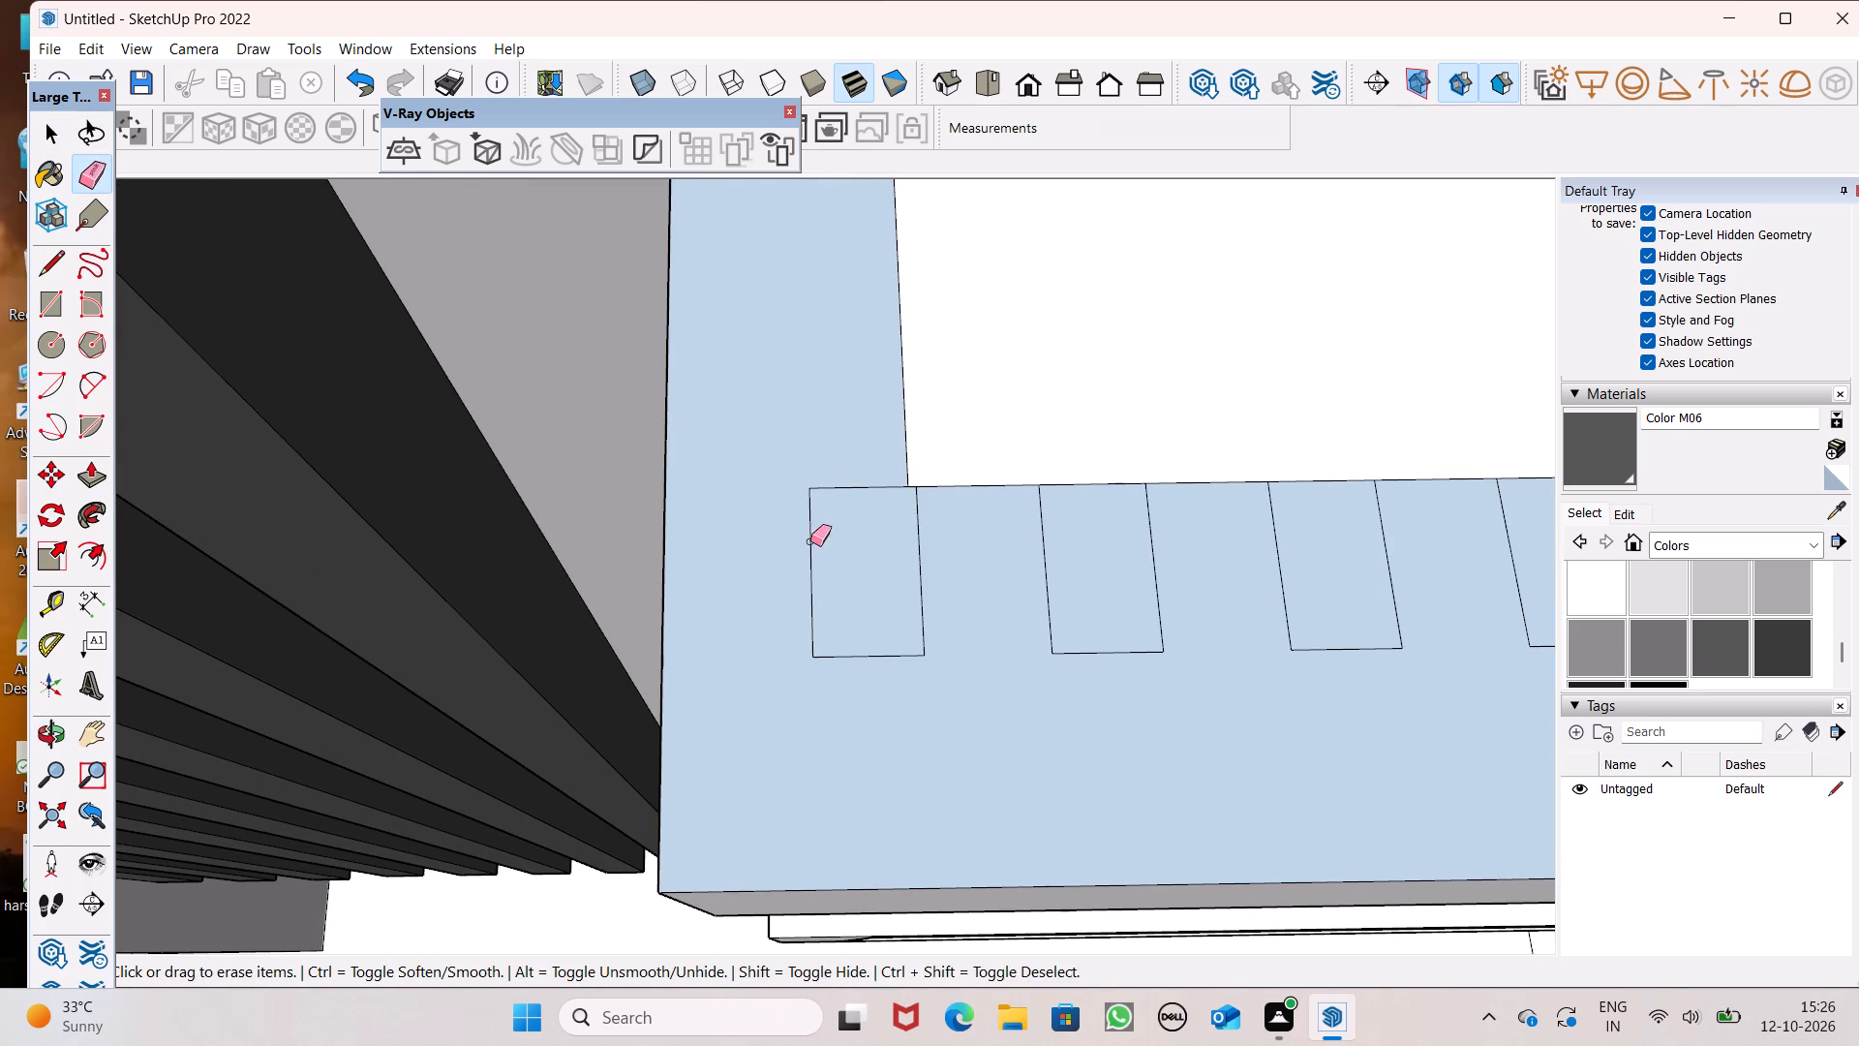
drag(810, 541, 830, 514)
drag(830, 487, 868, 529)
drag(935, 547, 888, 604)
click(903, 651)
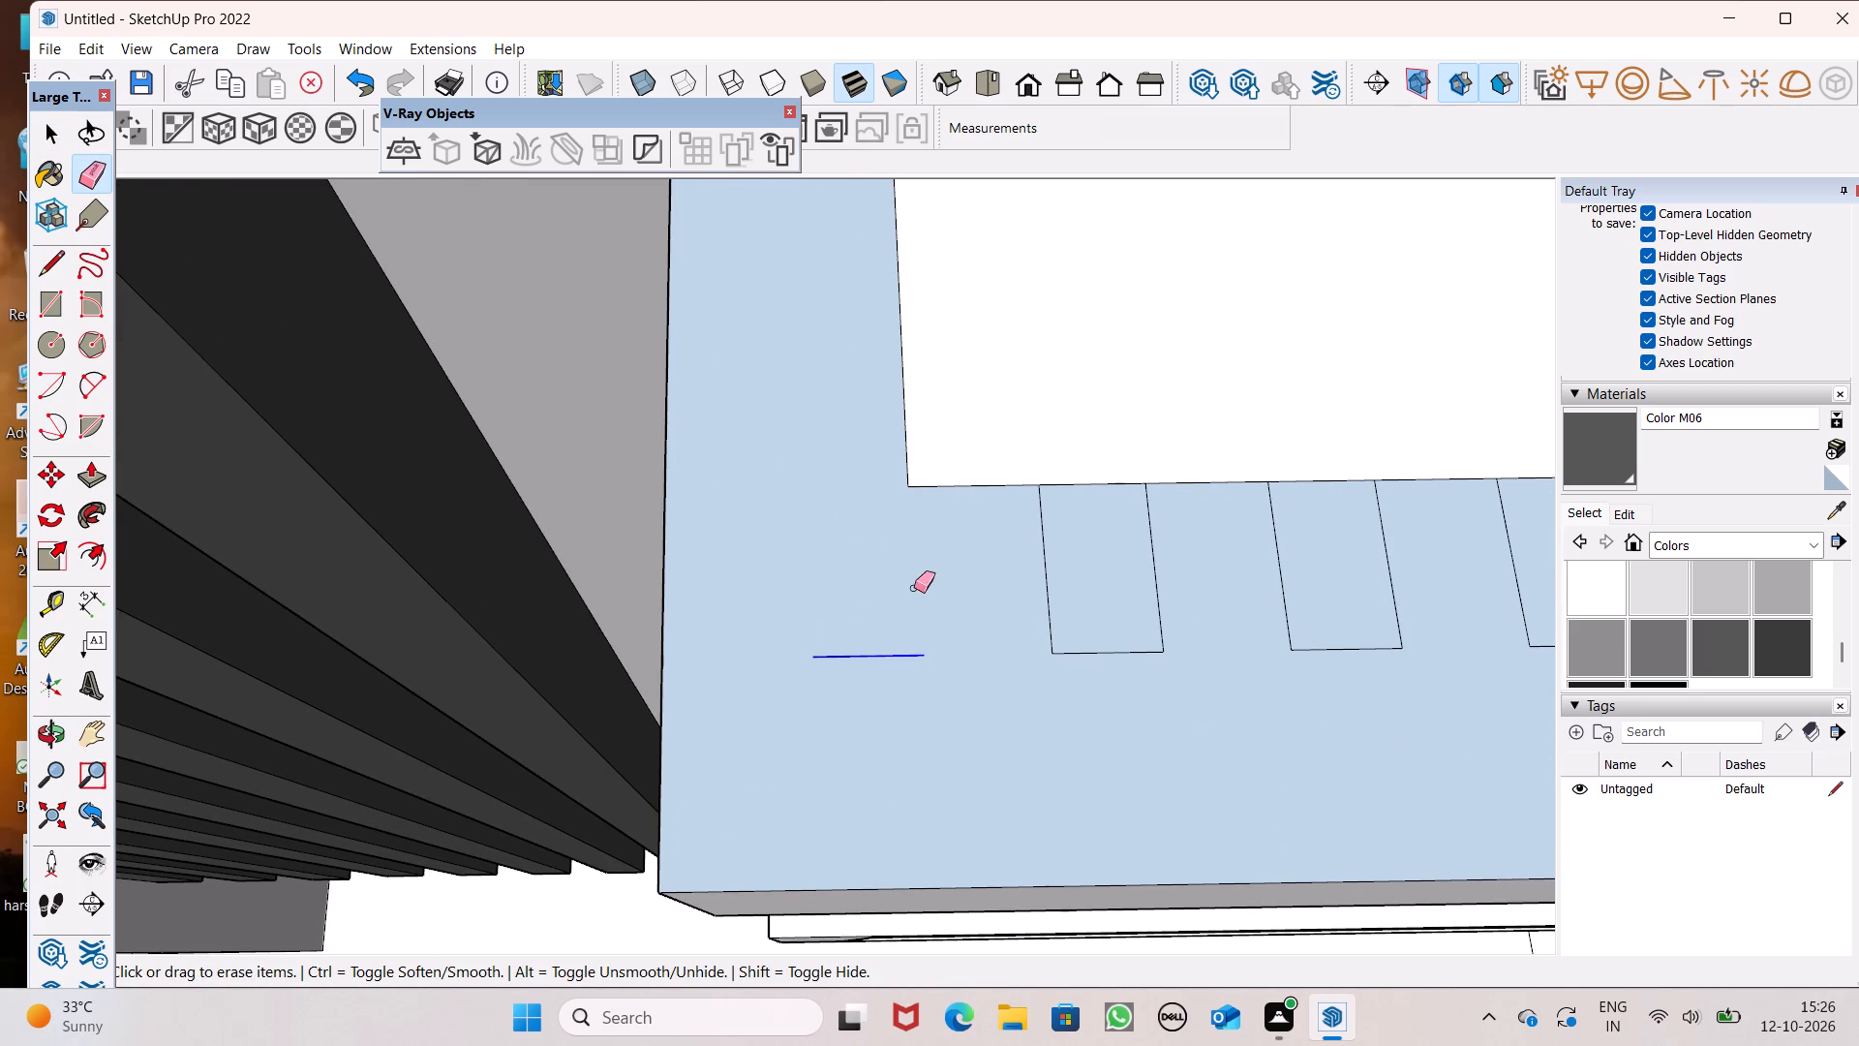
key(space)
Draw a rectangle about 5 5/8" by 2 7/8" across the full depth of the upper ledge's short side return, against the wall.
scroll(941, 656, down, 7)
middle_drag(1038, 674, 1240, 683)
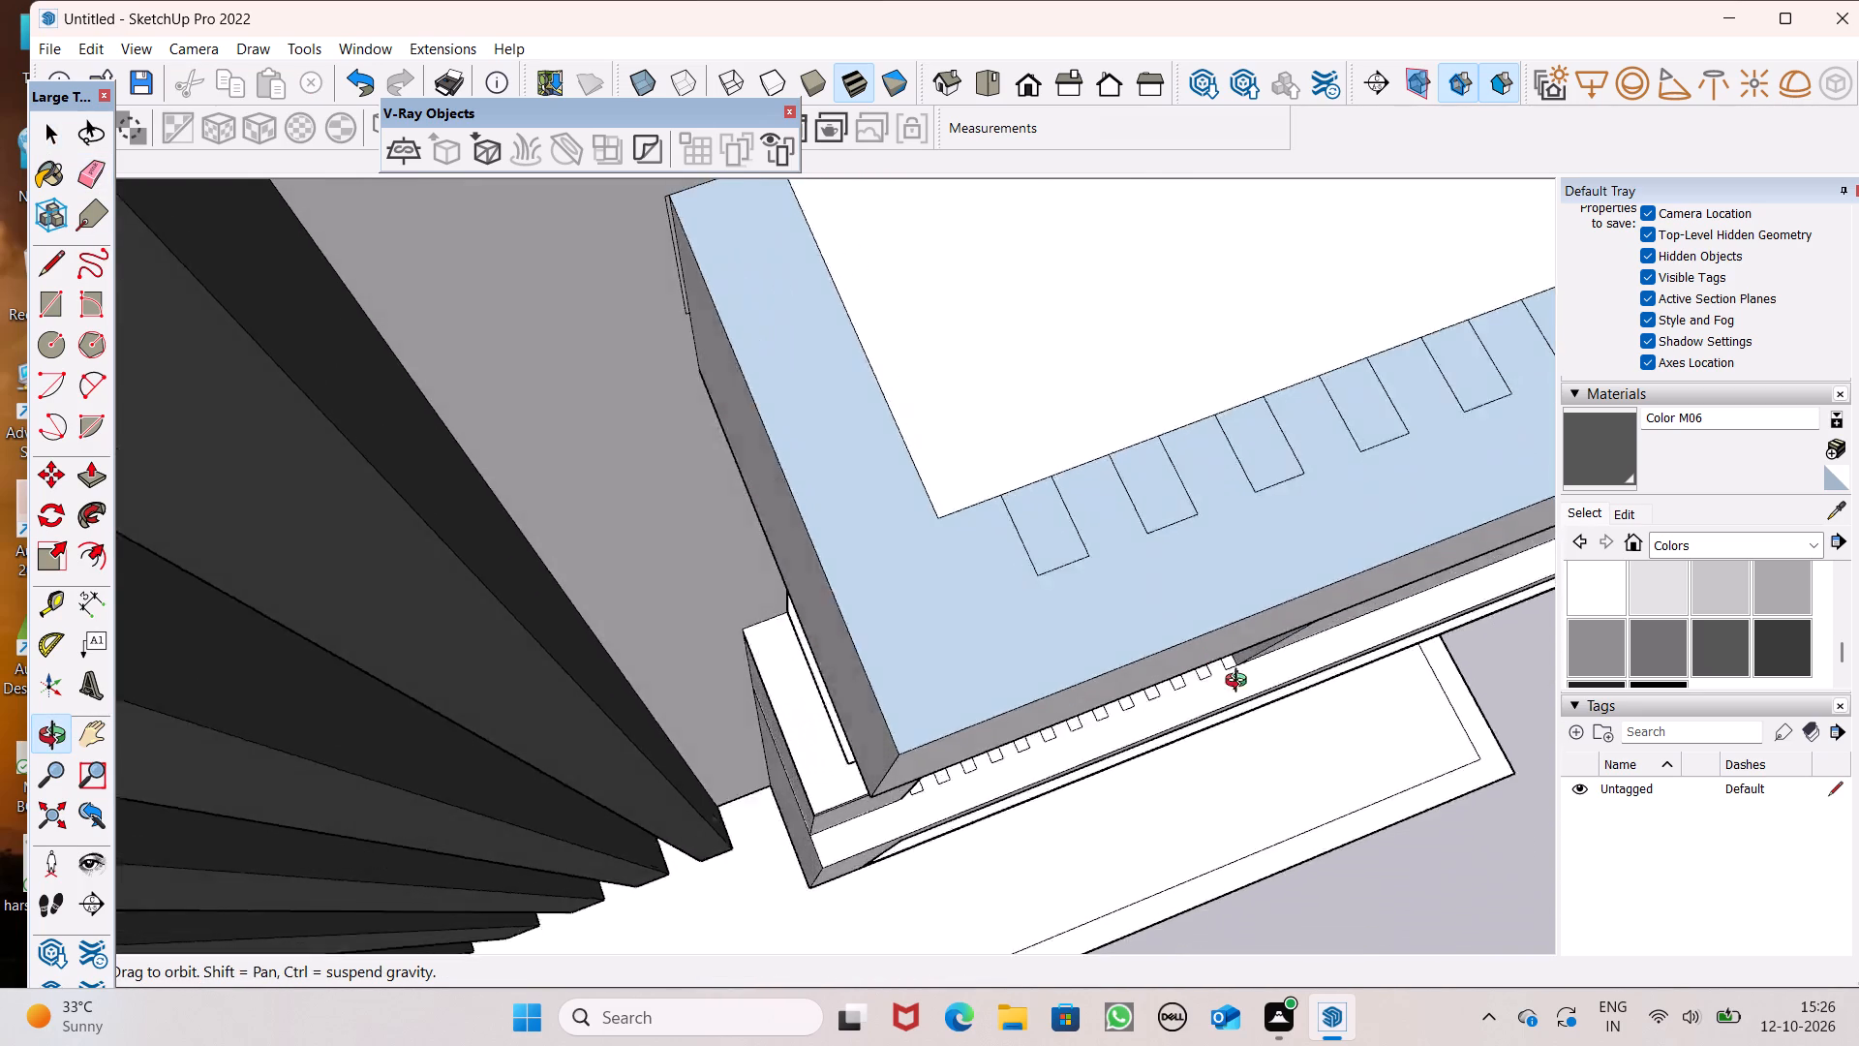
middle_drag(1240, 683, 1539, 599)
middle_drag(879, 679, 1126, 728)
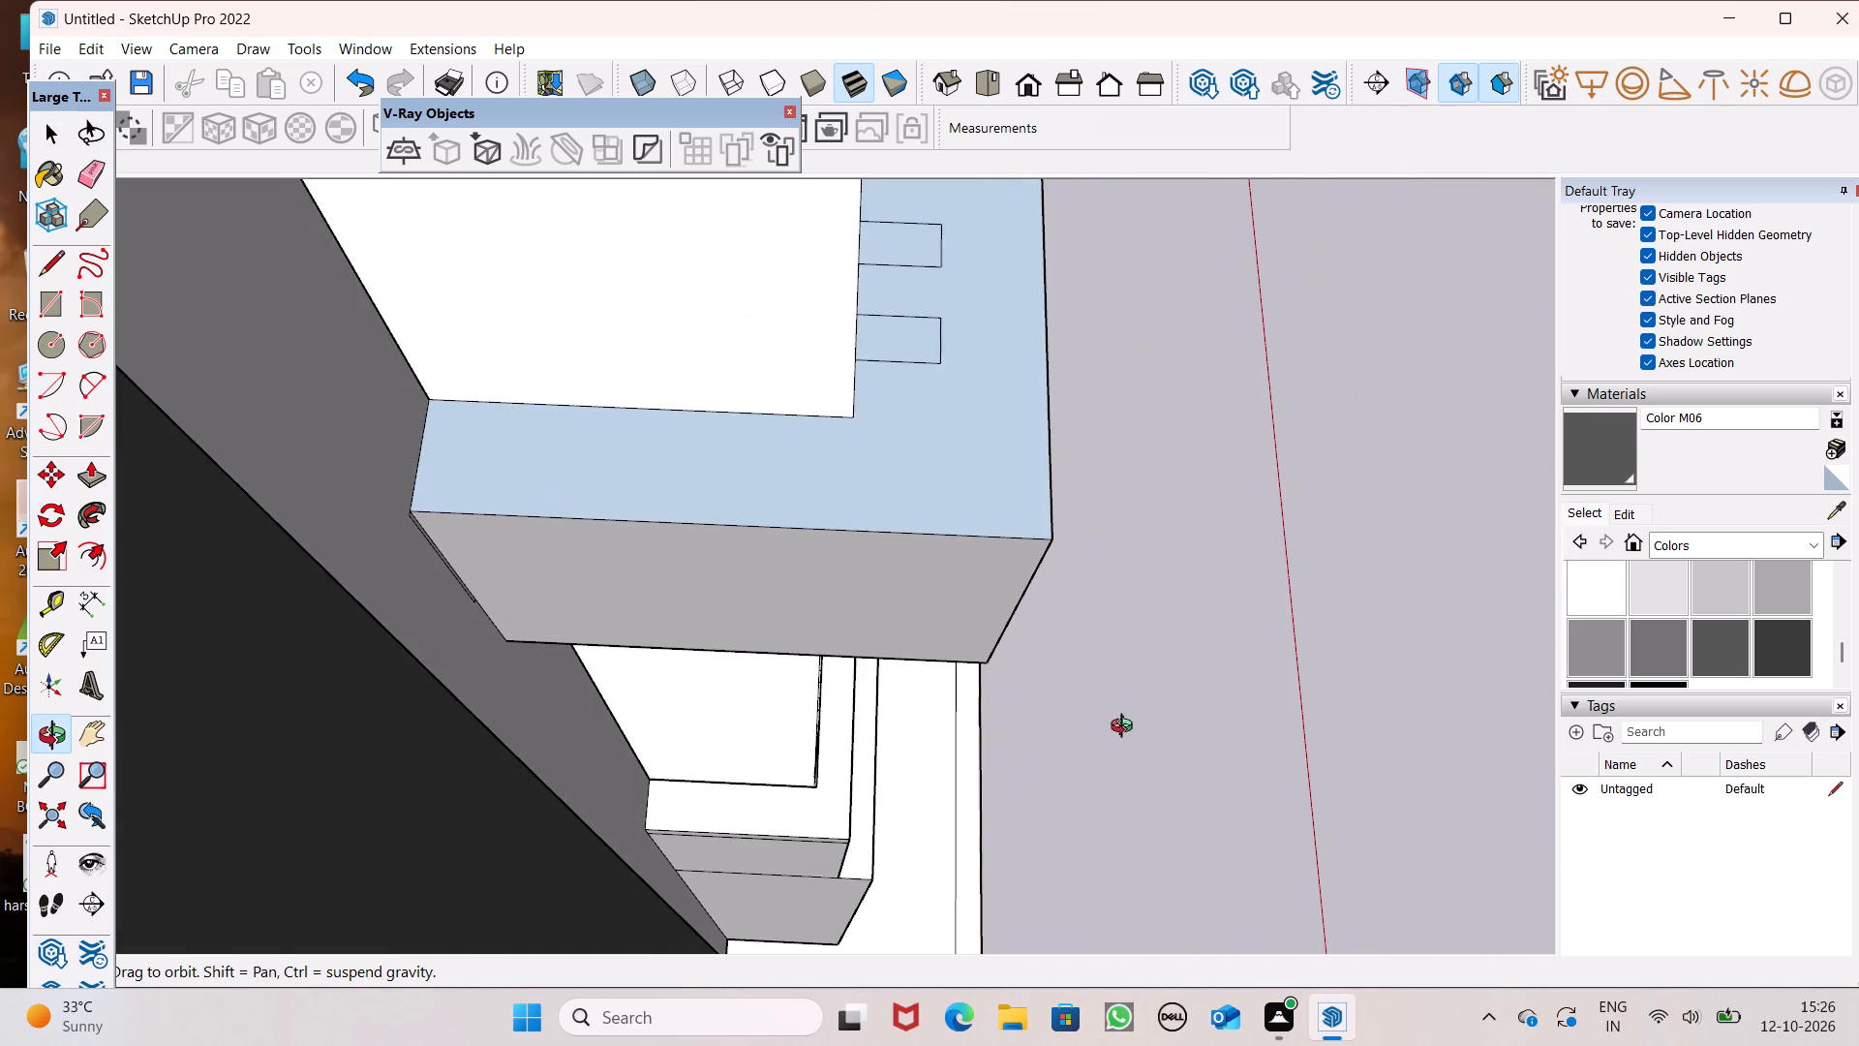
middle_drag(1126, 728, 1131, 718)
scroll(931, 541, up, 4)
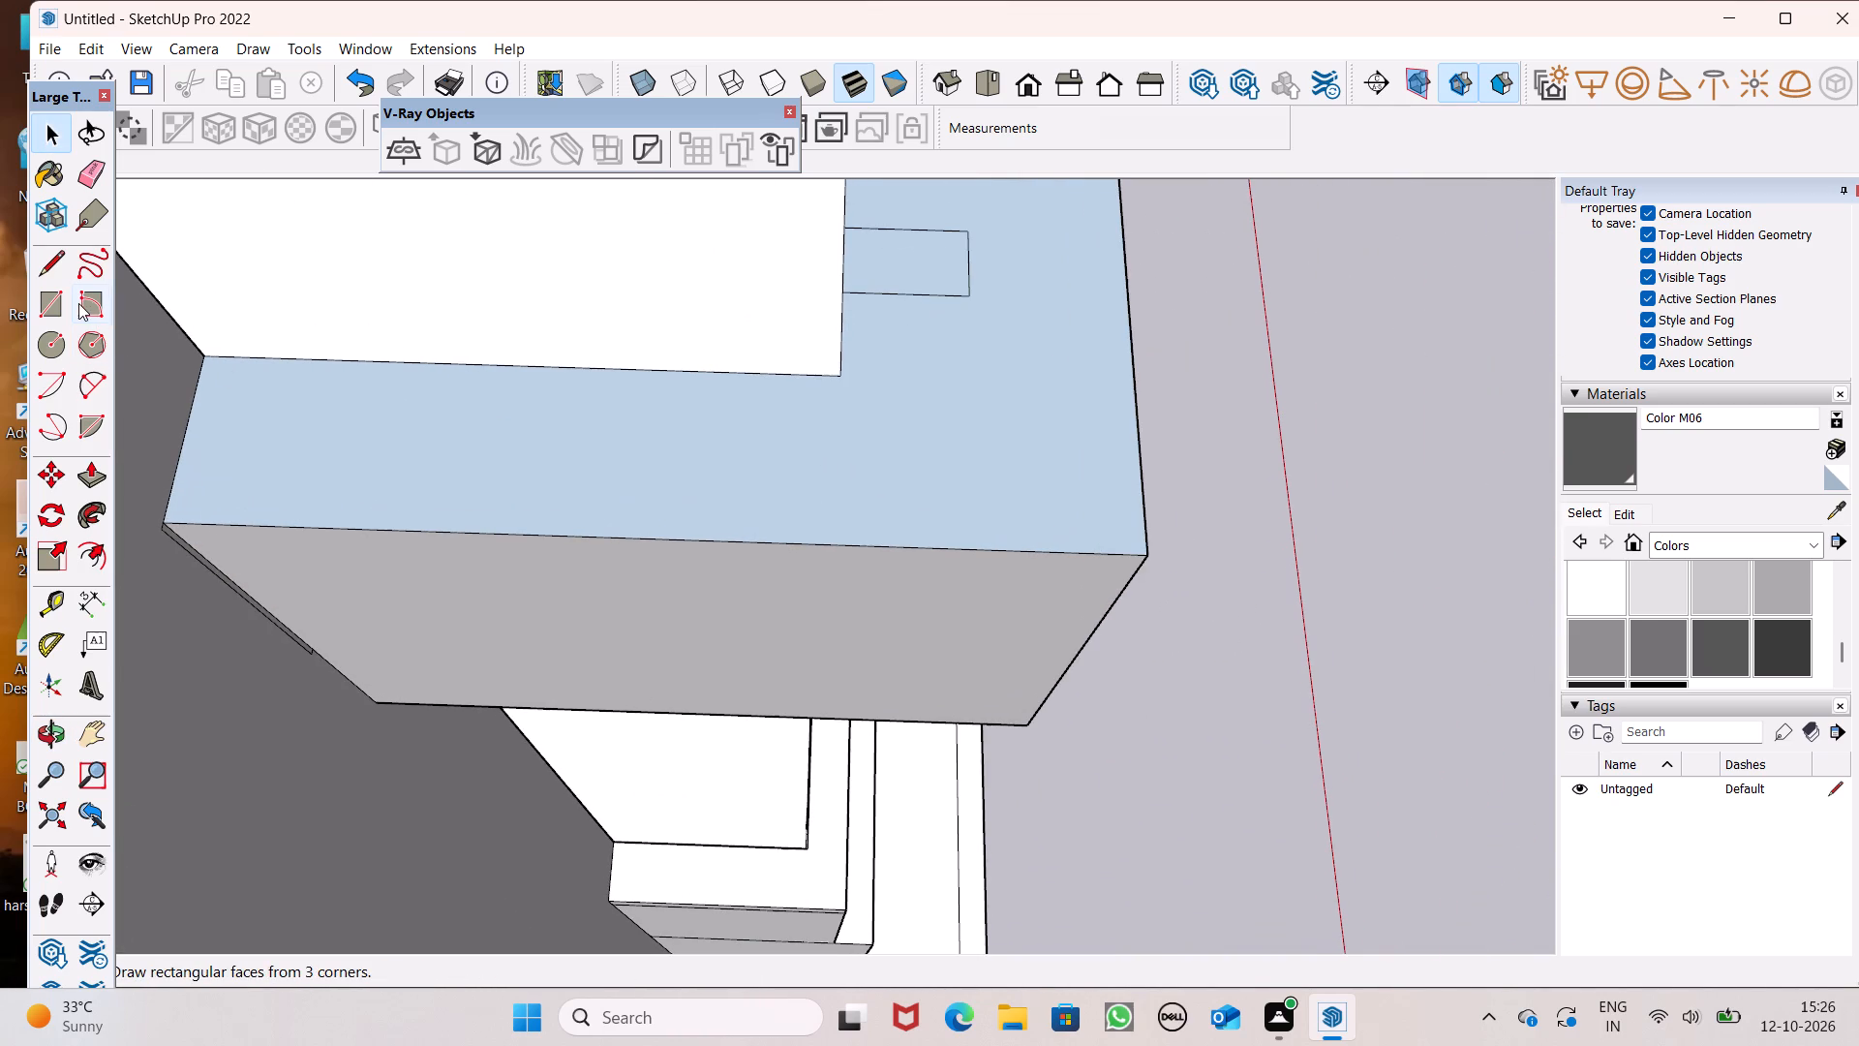
click(46, 297)
scroll(332, 437, up, 3)
scroll(310, 414, down, 5)
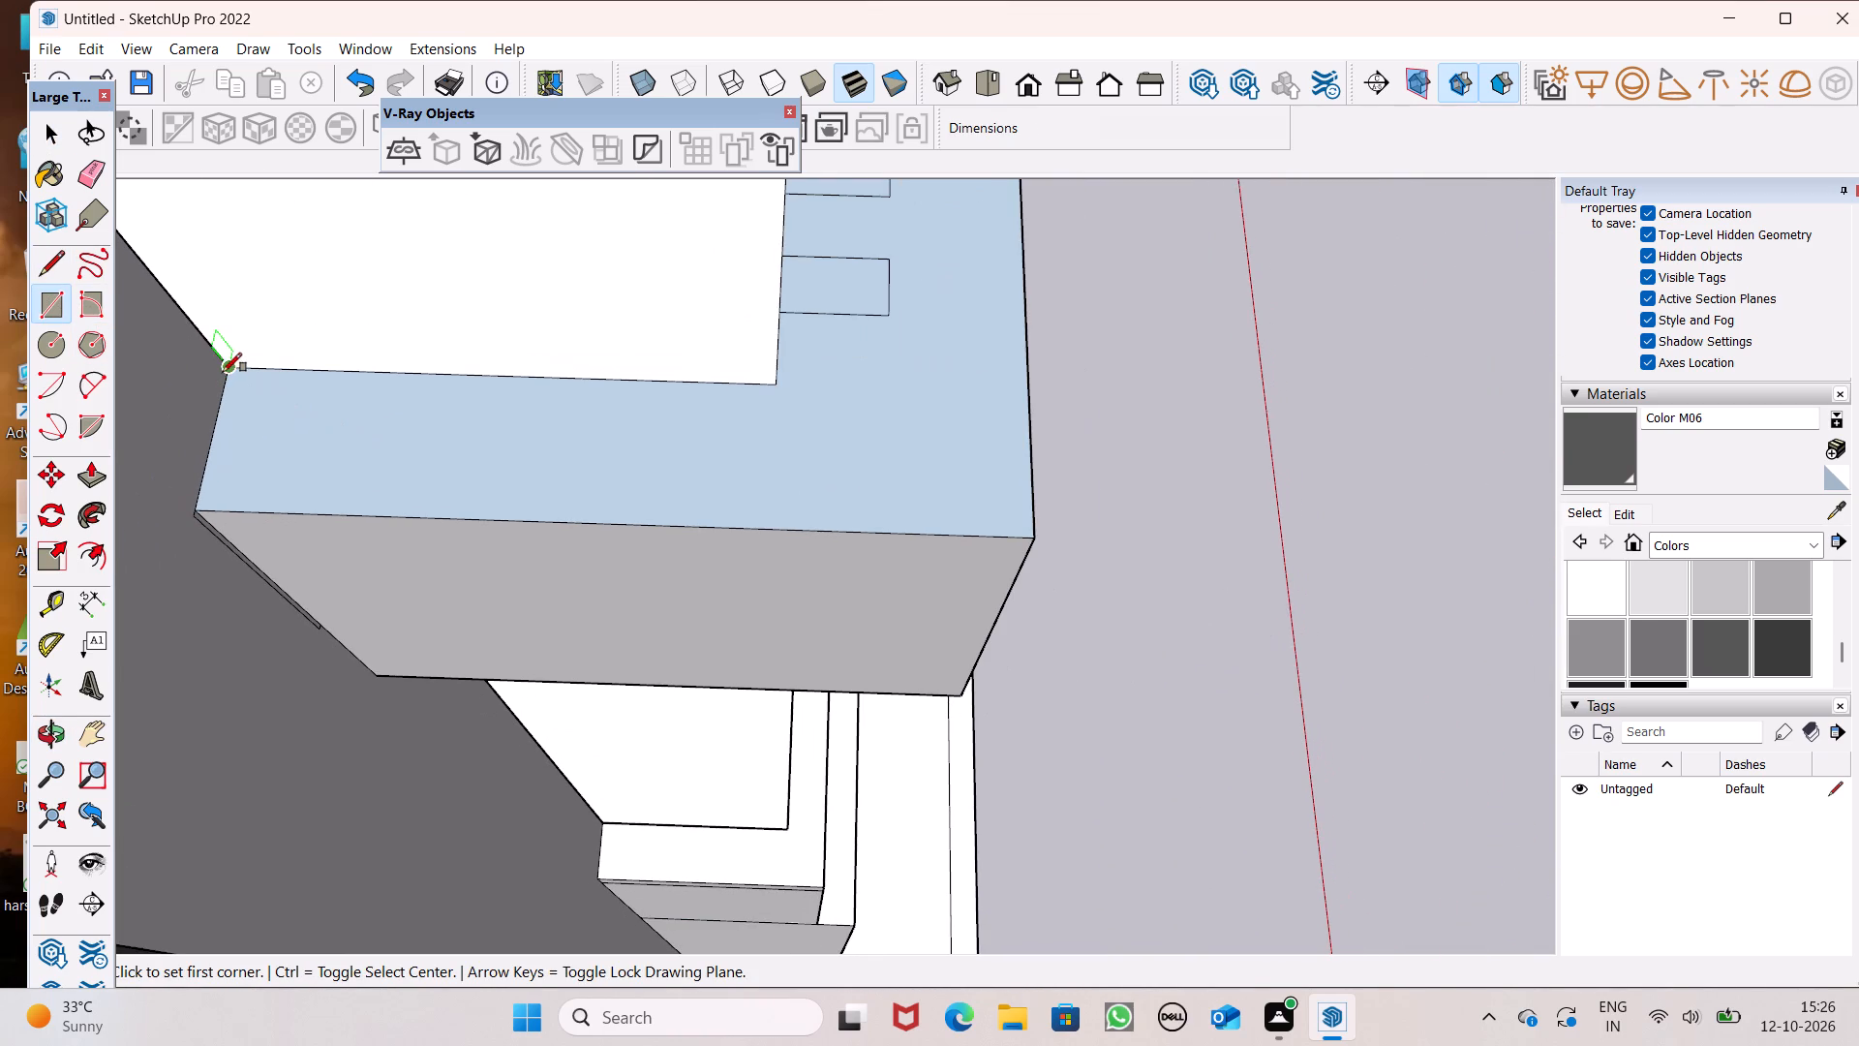
click(230, 370)
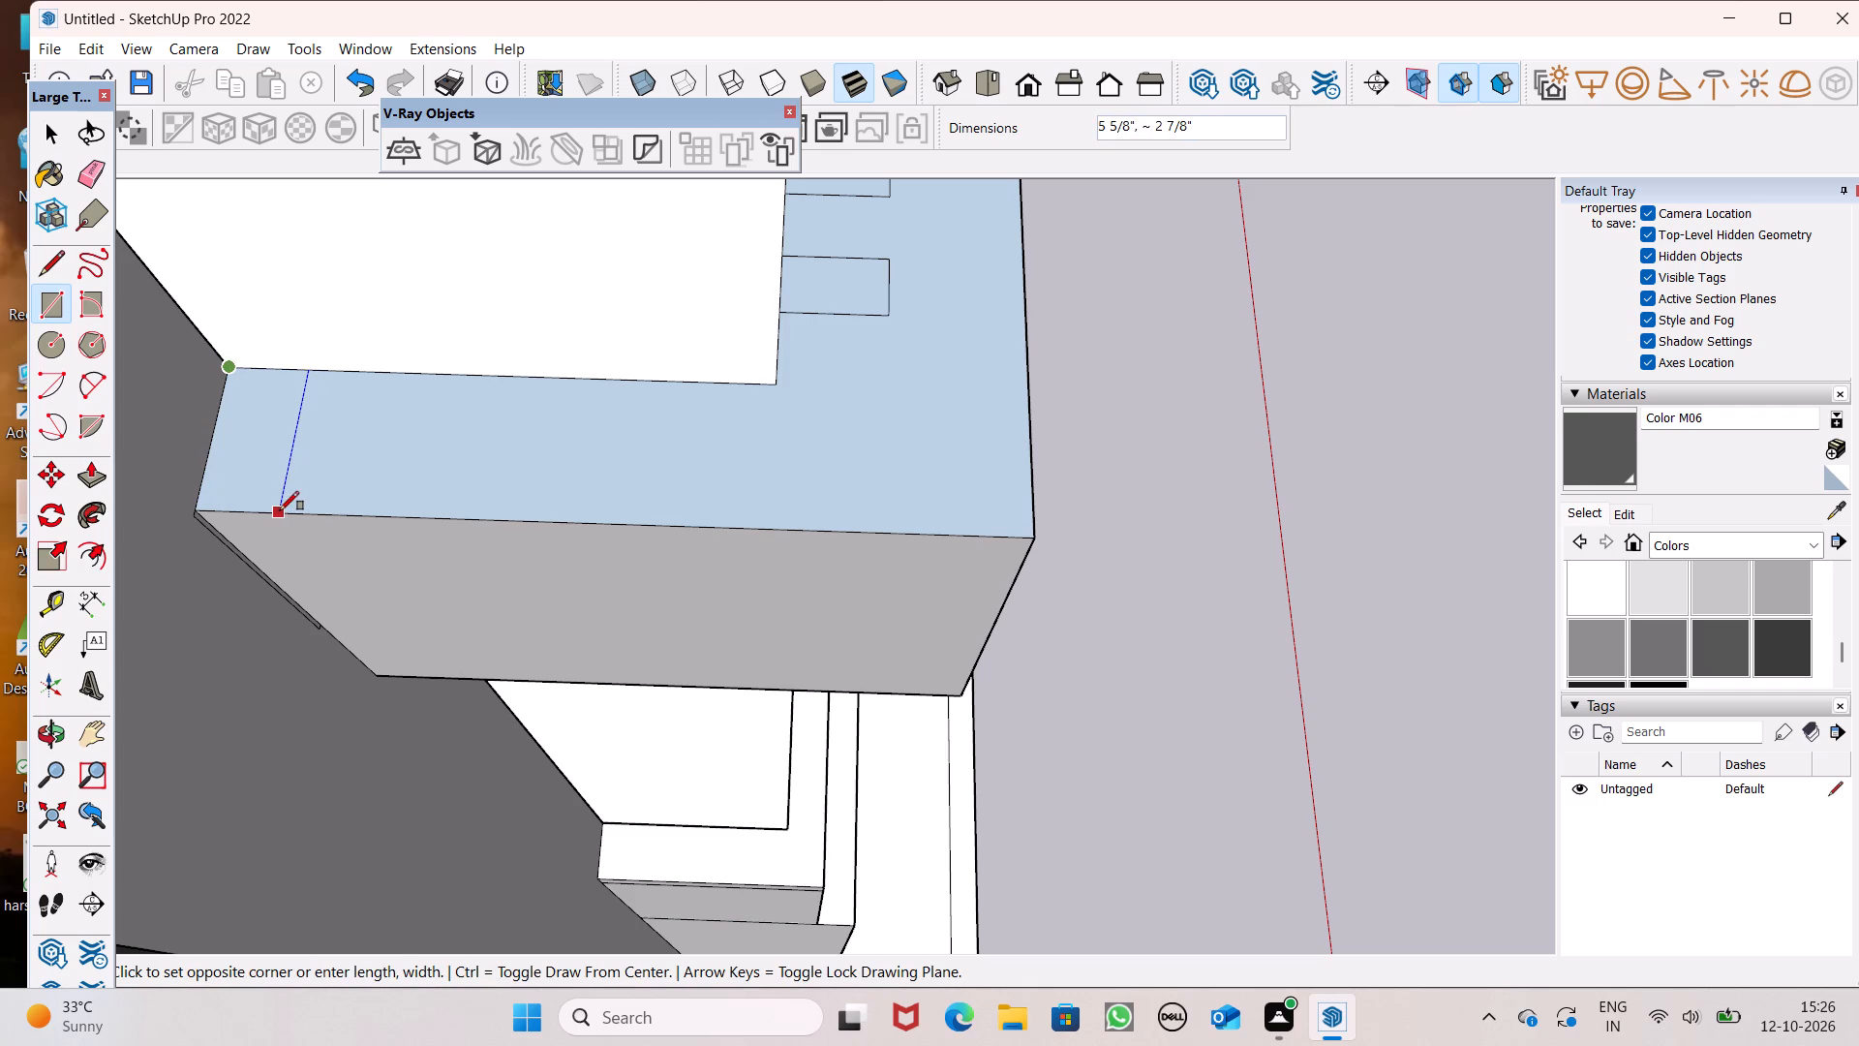
click(285, 508)
key(space)
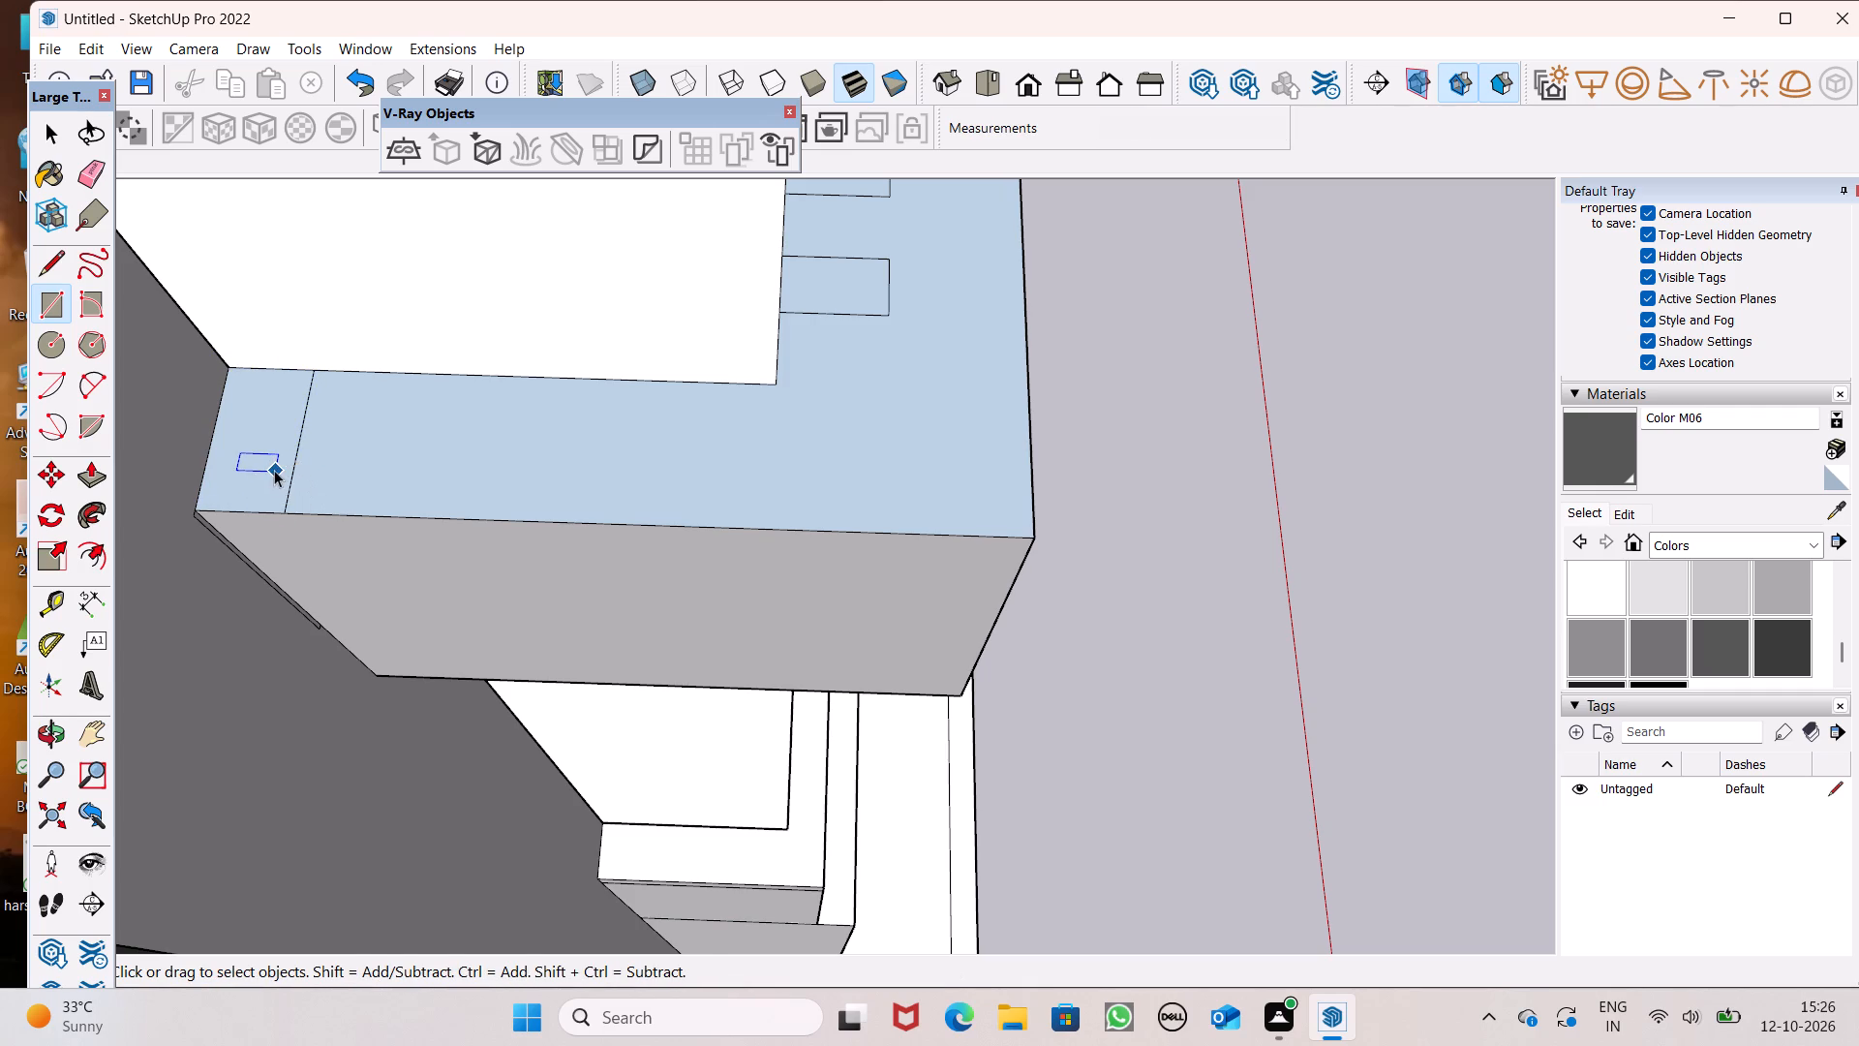
Copy the side return's rectangle twice toward the ledge corner, spacing the copies about 6 13/16" apart.
double_click(273, 470)
key(m)
key(Return)
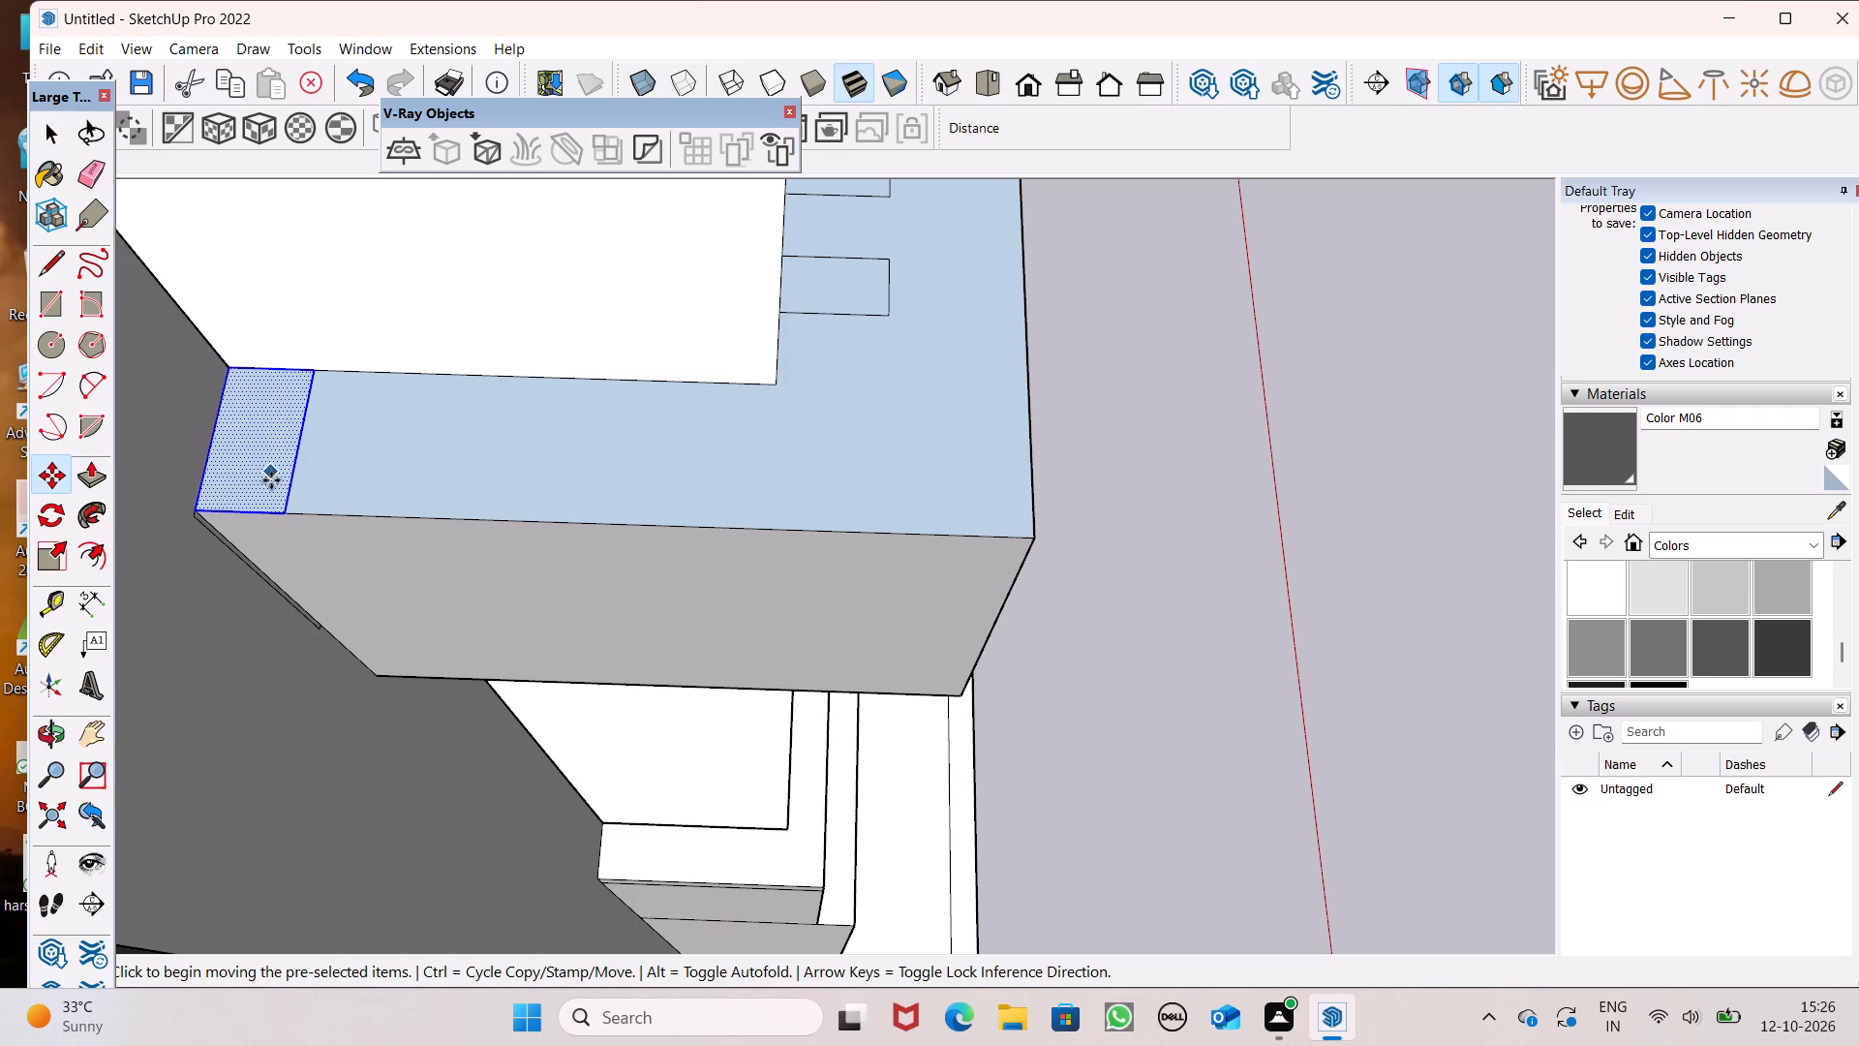
drag(285, 510, 434, 519)
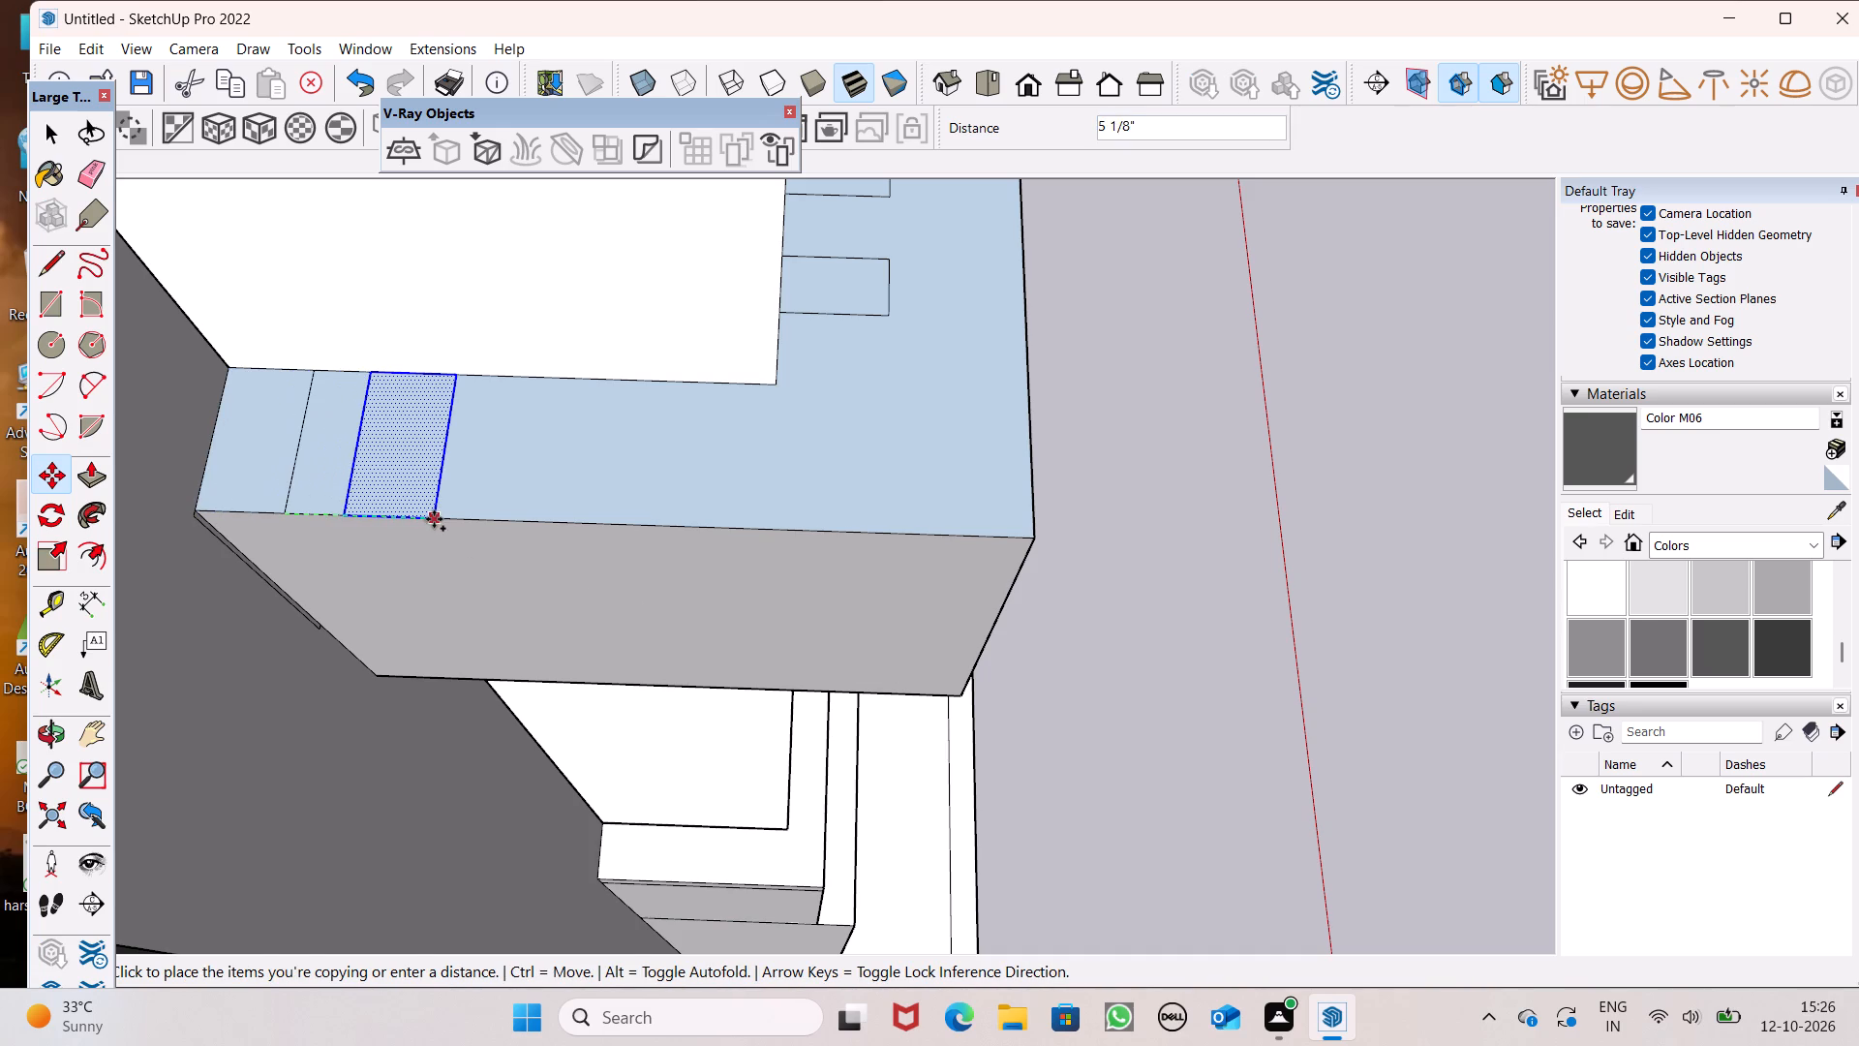
drag(434, 519, 495, 532)
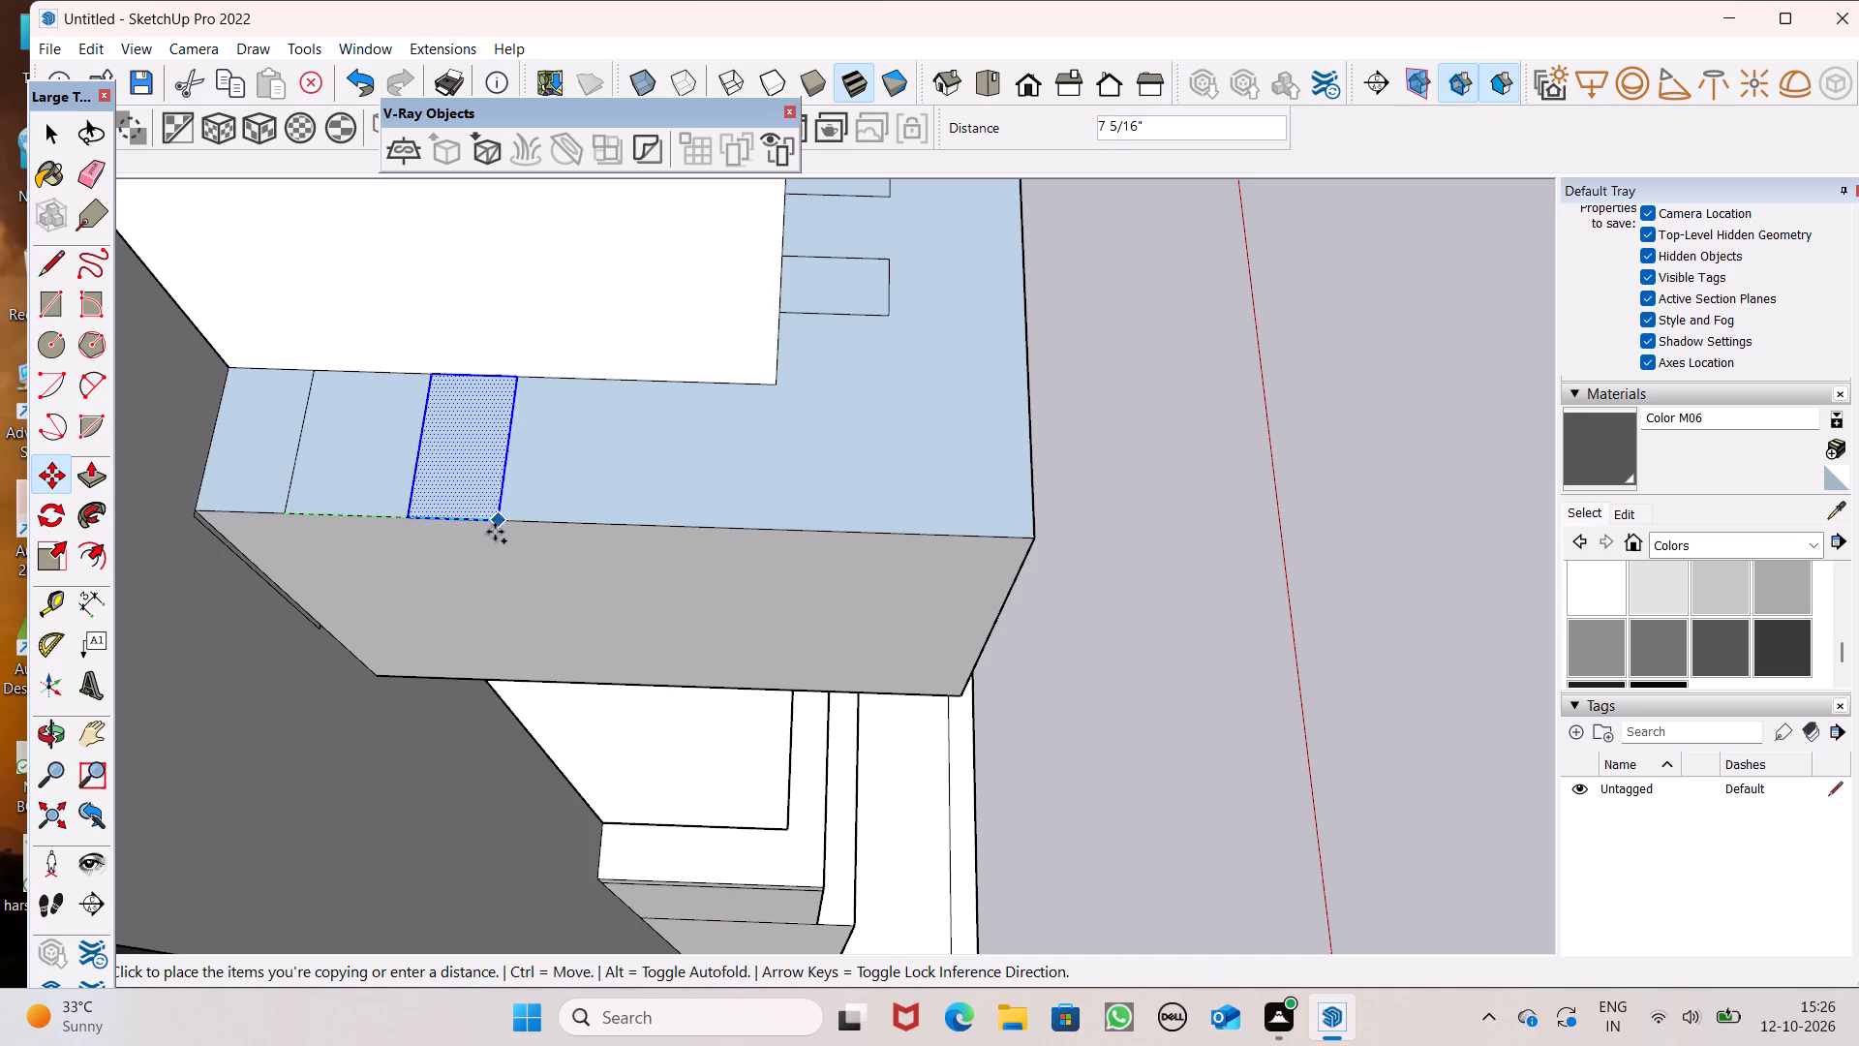
drag(495, 532, 482, 523)
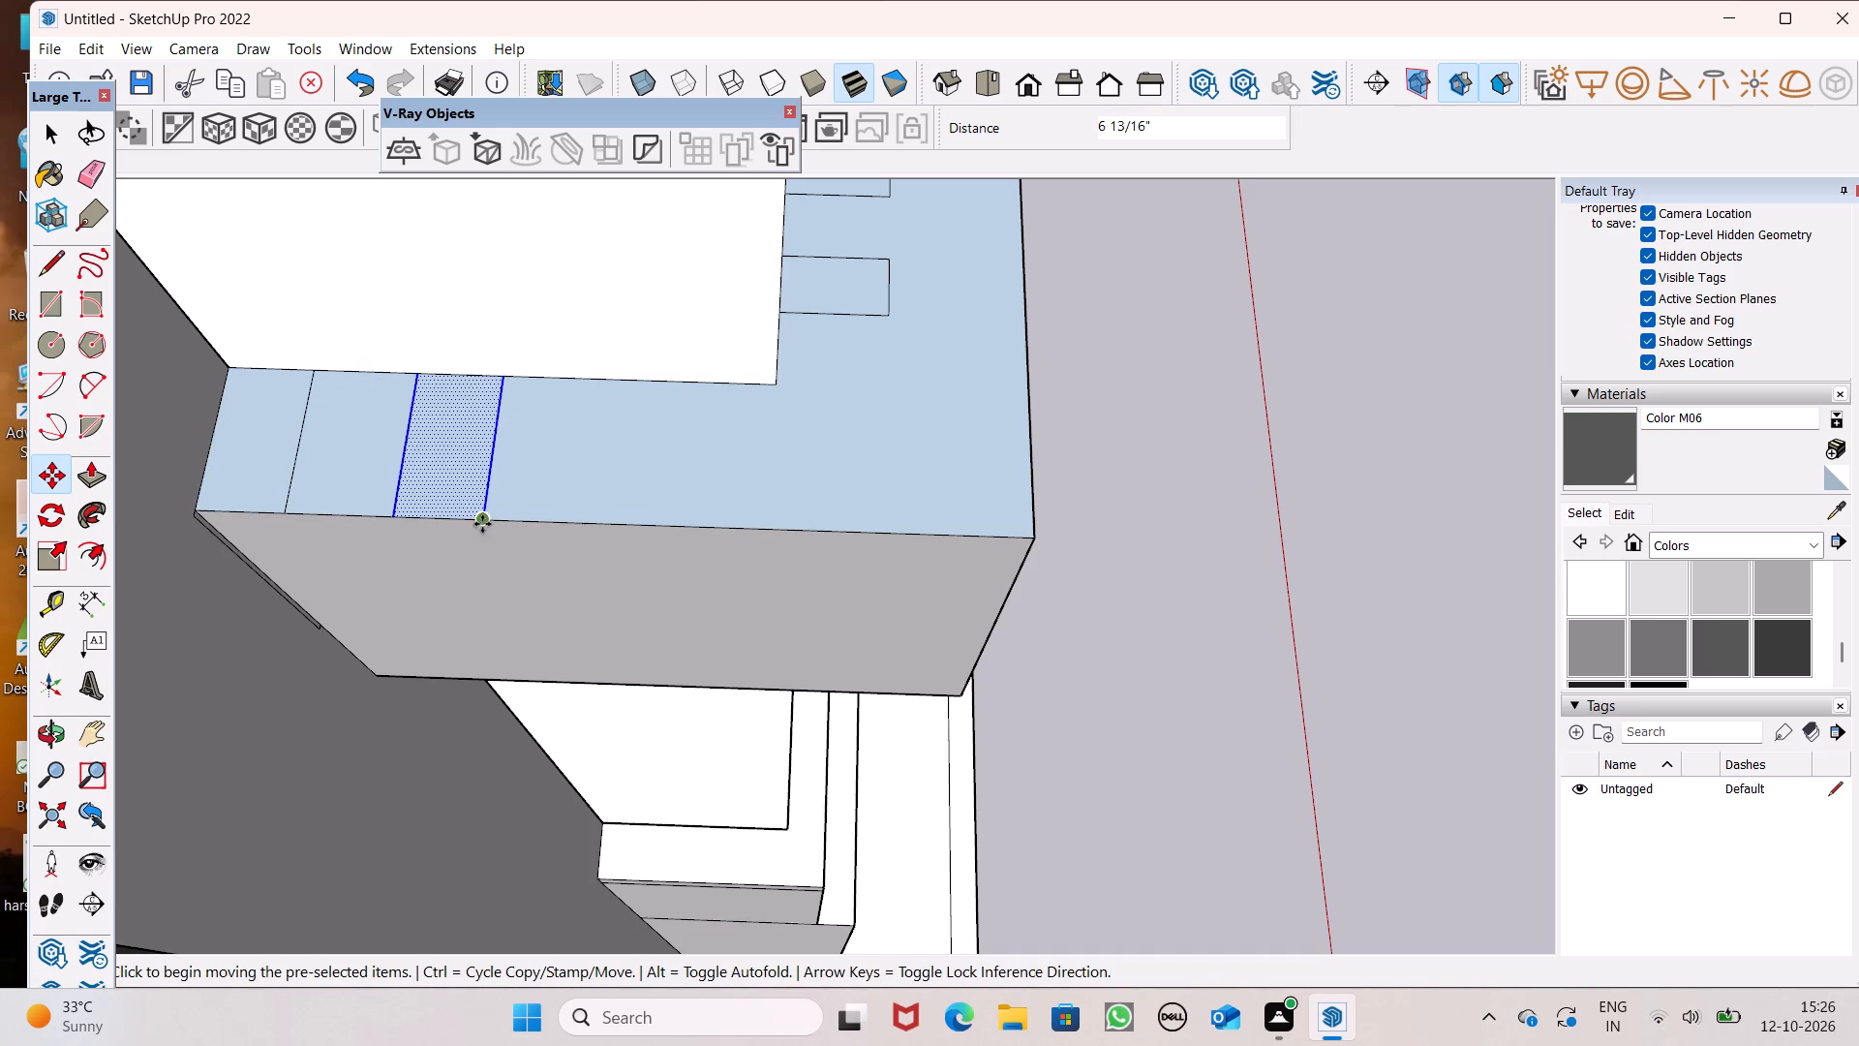
drag(482, 522, 718, 518)
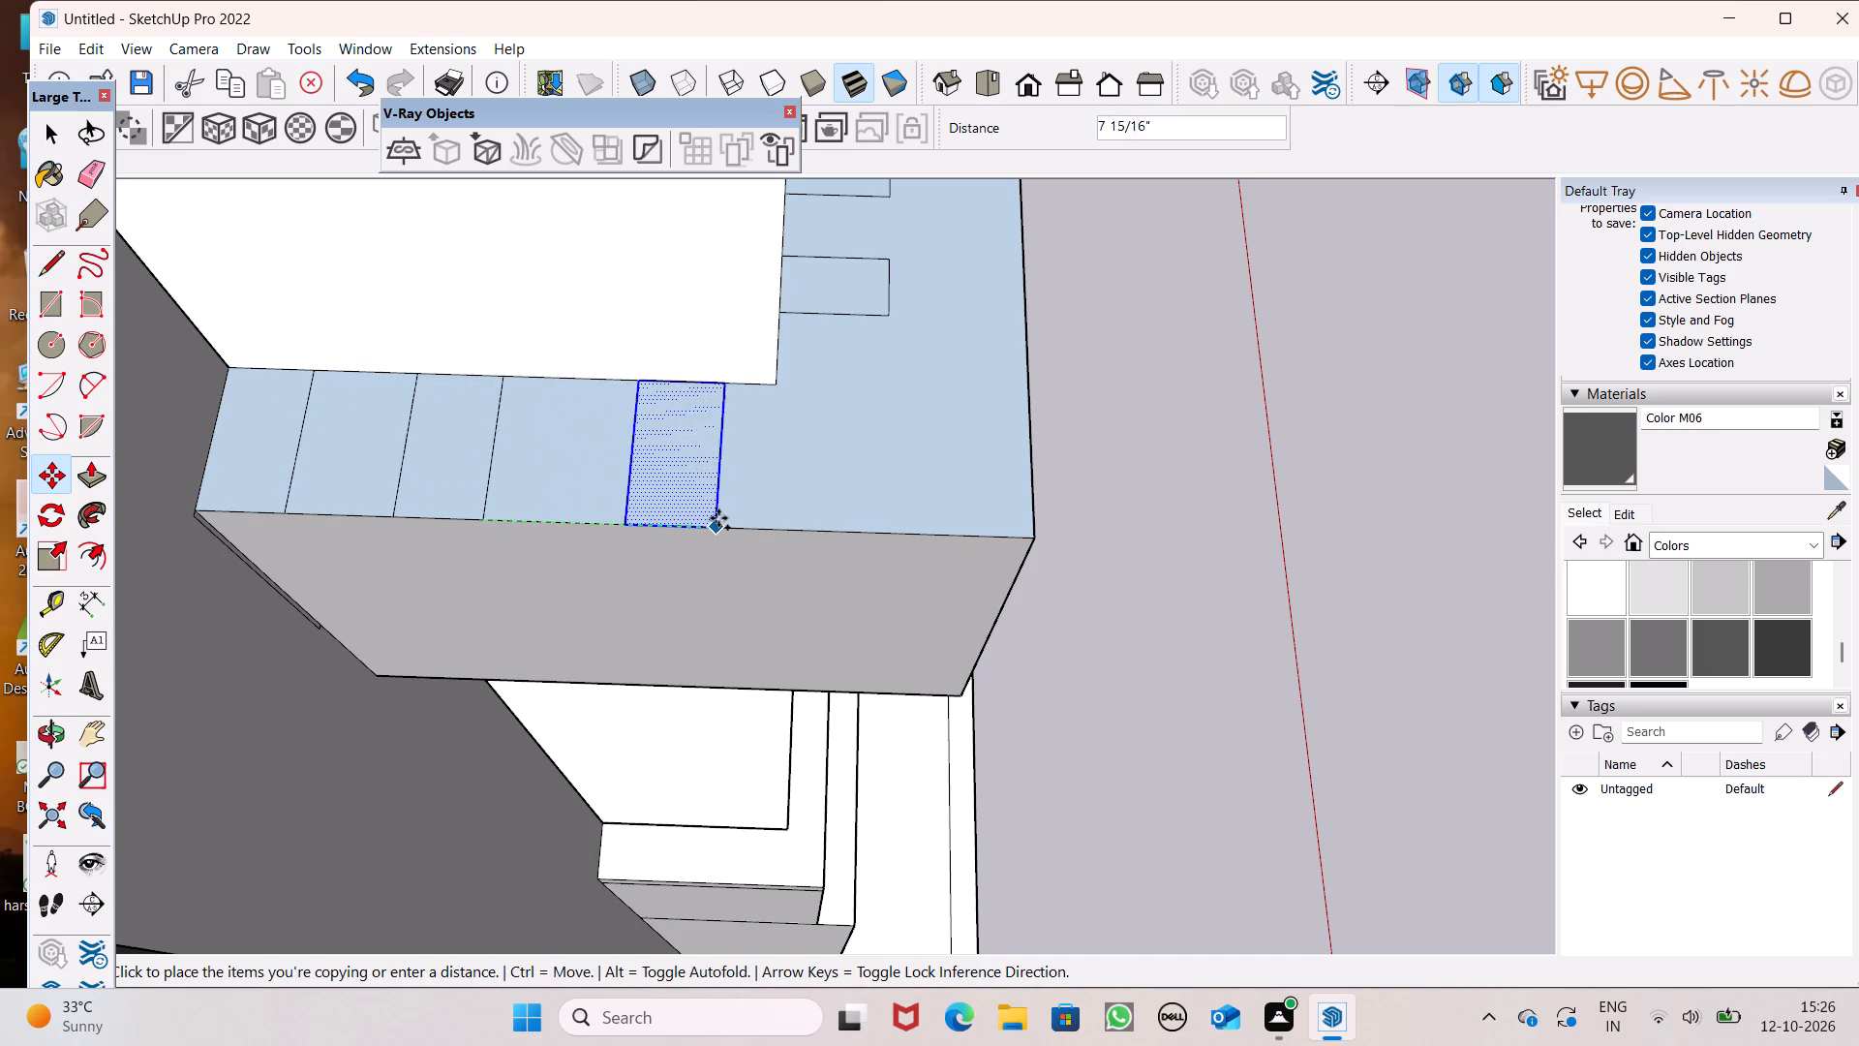
drag(718, 518, 673, 511)
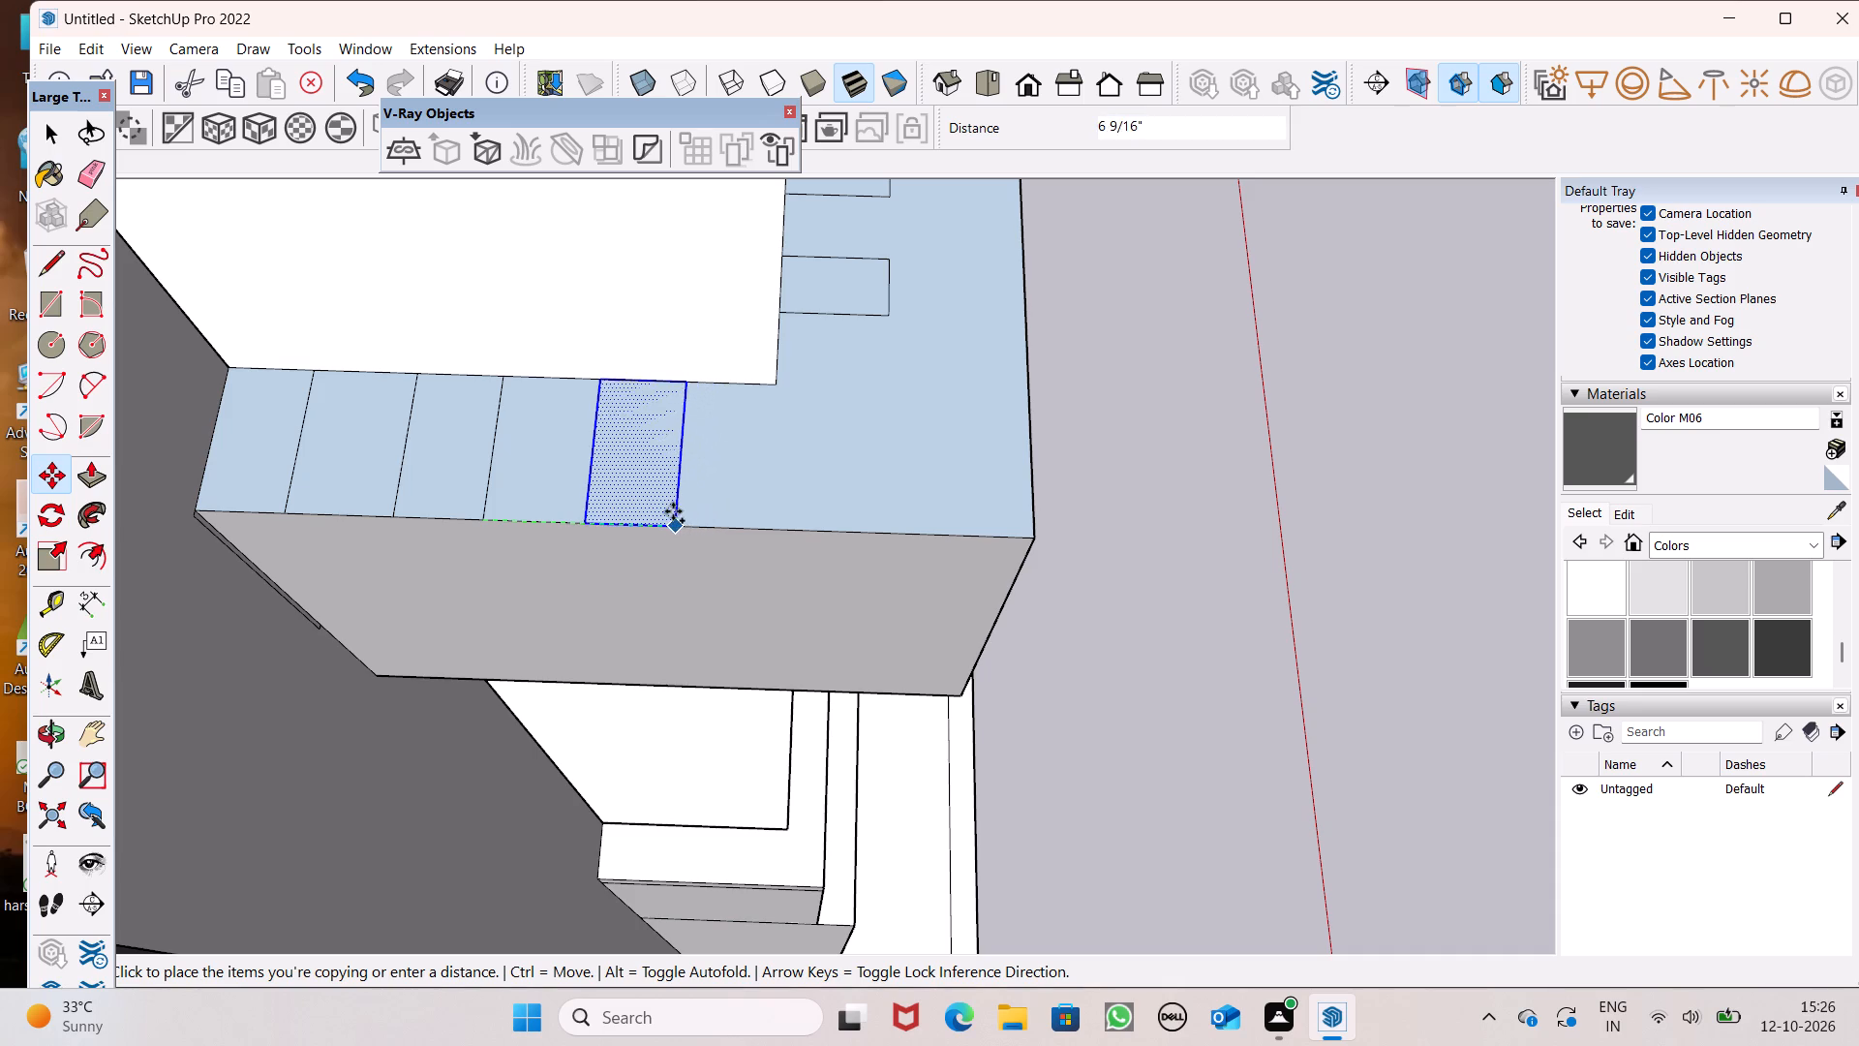
drag(673, 511, 685, 525)
scroll(847, 477, down, 3)
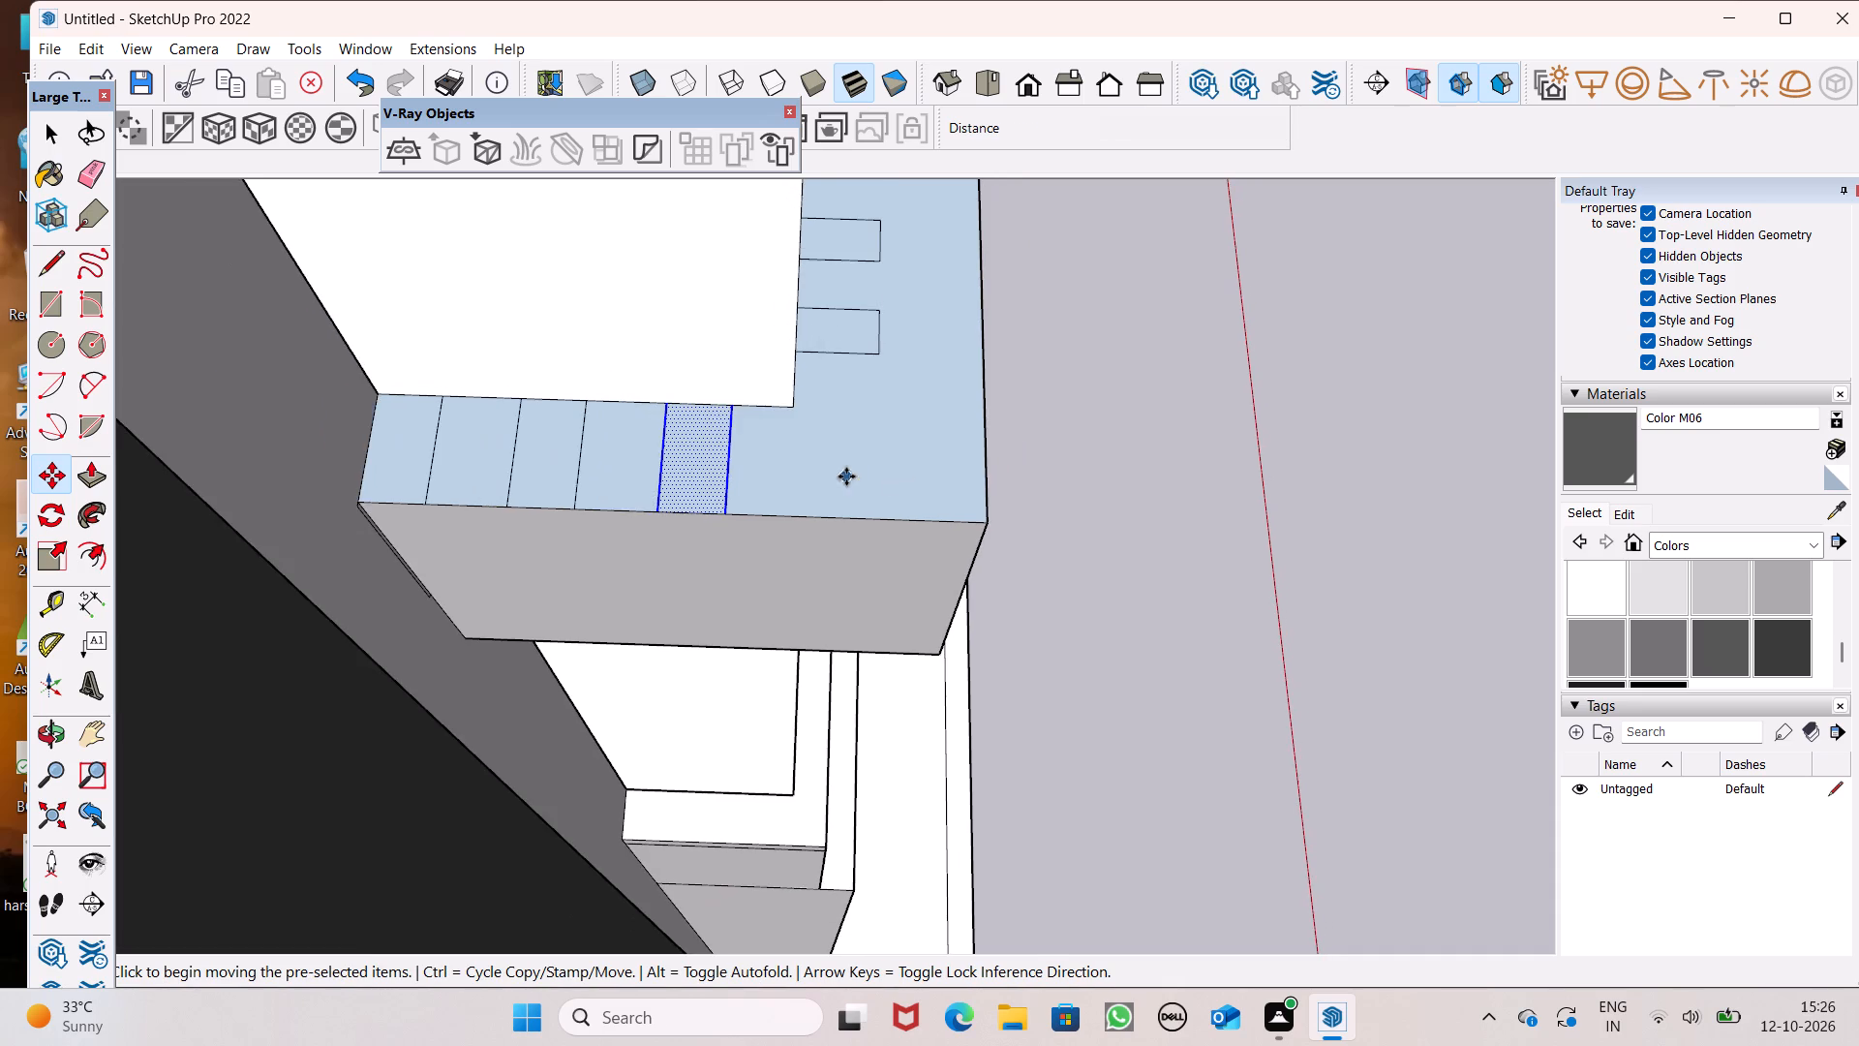
key(space)
Examine the upper ledge's corner where the side return's rectangles approach the front row of small rectangles.
scroll(1018, 469, down, 10)
middle_drag(1376, 630, 558, 407)
scroll(557, 402, up, 1)
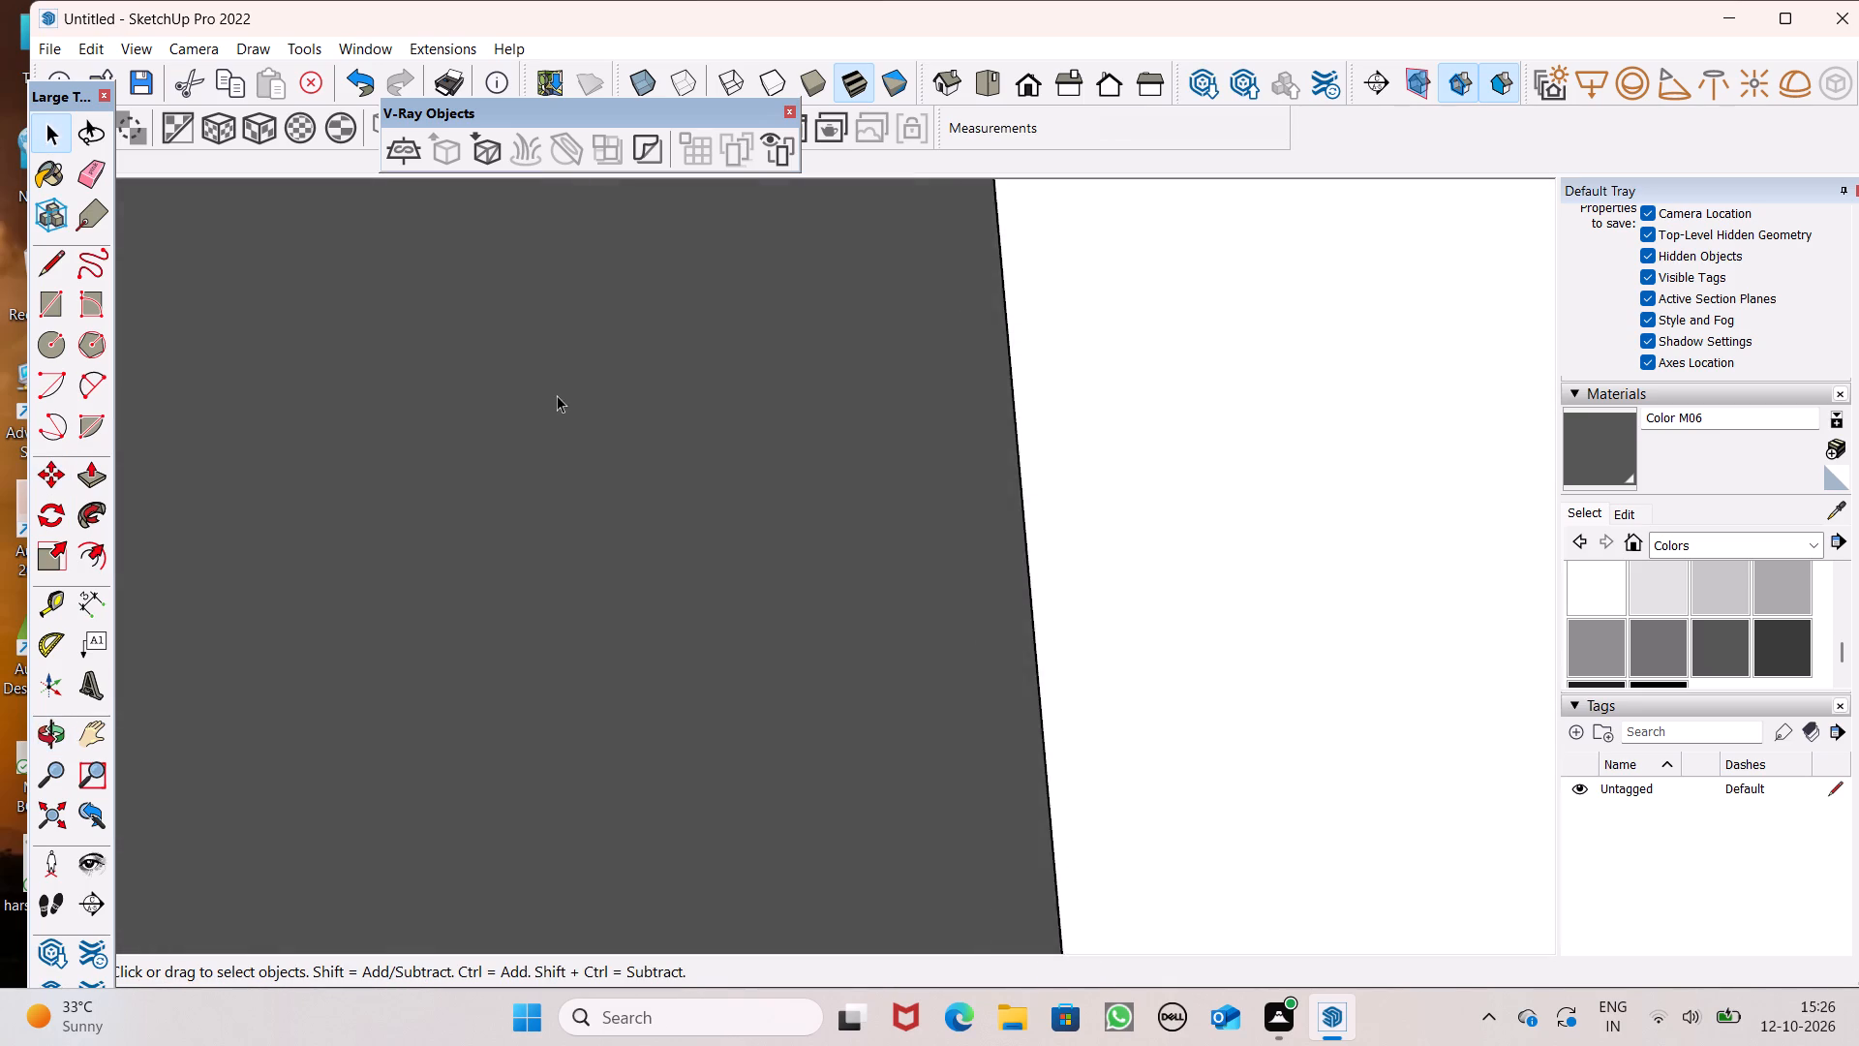
scroll(557, 395, down, 17)
scroll(686, 316, down, 2)
scroll(686, 316, up, 1)
scroll(686, 316, down, 11)
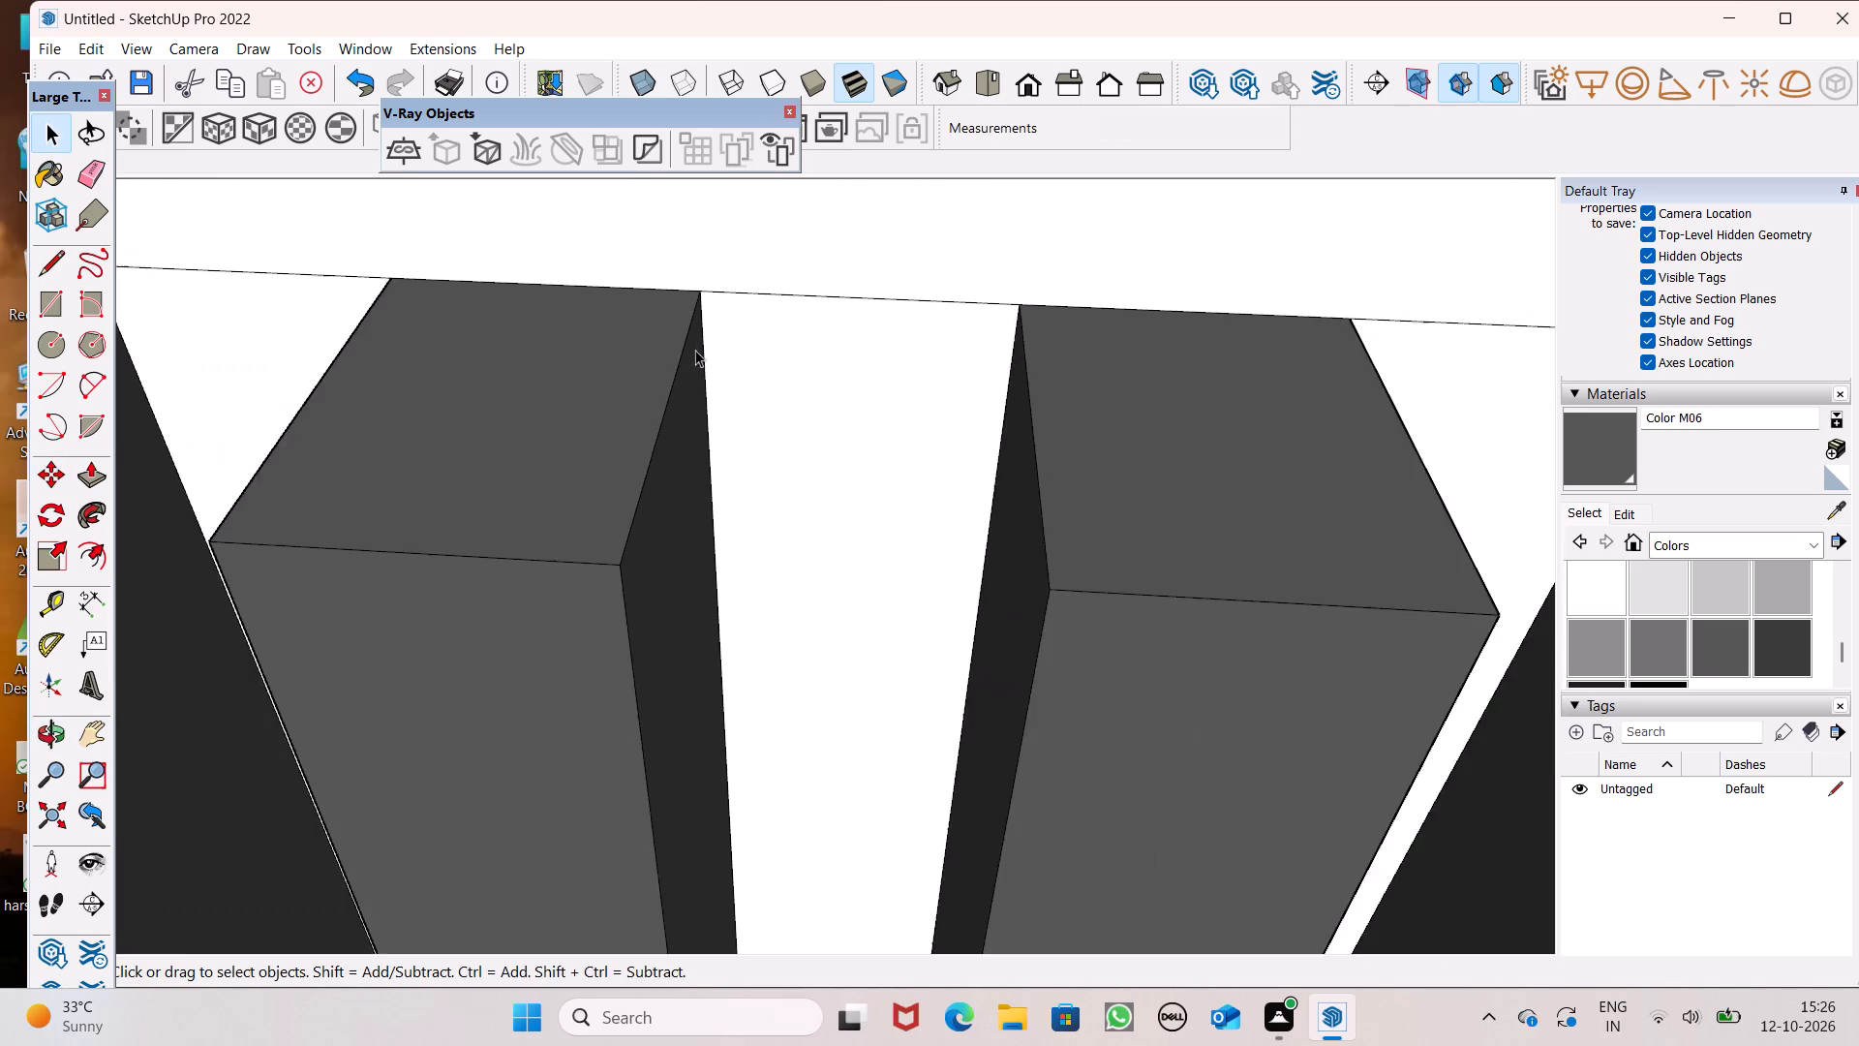
scroll(695, 350, down, 20)
scroll(695, 350, down, 13)
scroll(867, 511, up, 8)
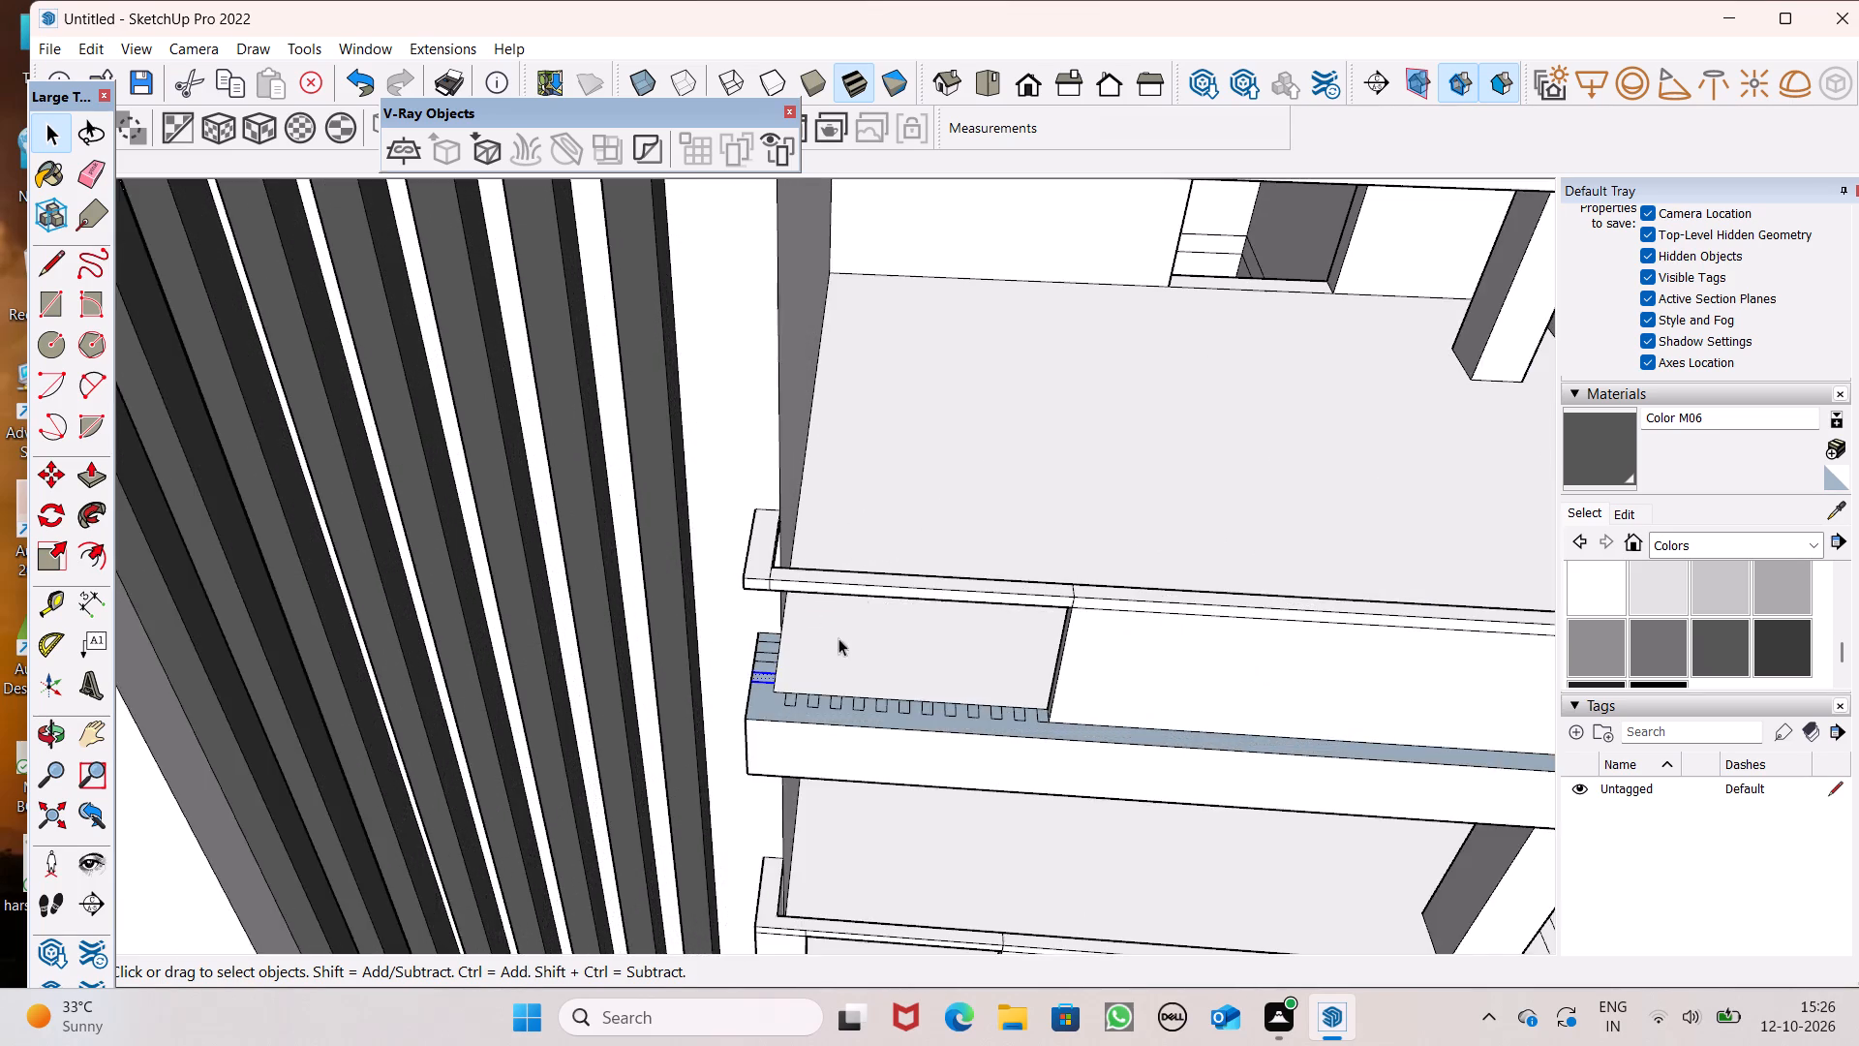
scroll(674, 1022, up, 9)
scroll(839, 875, down, 9)
scroll(614, 655, up, 4)
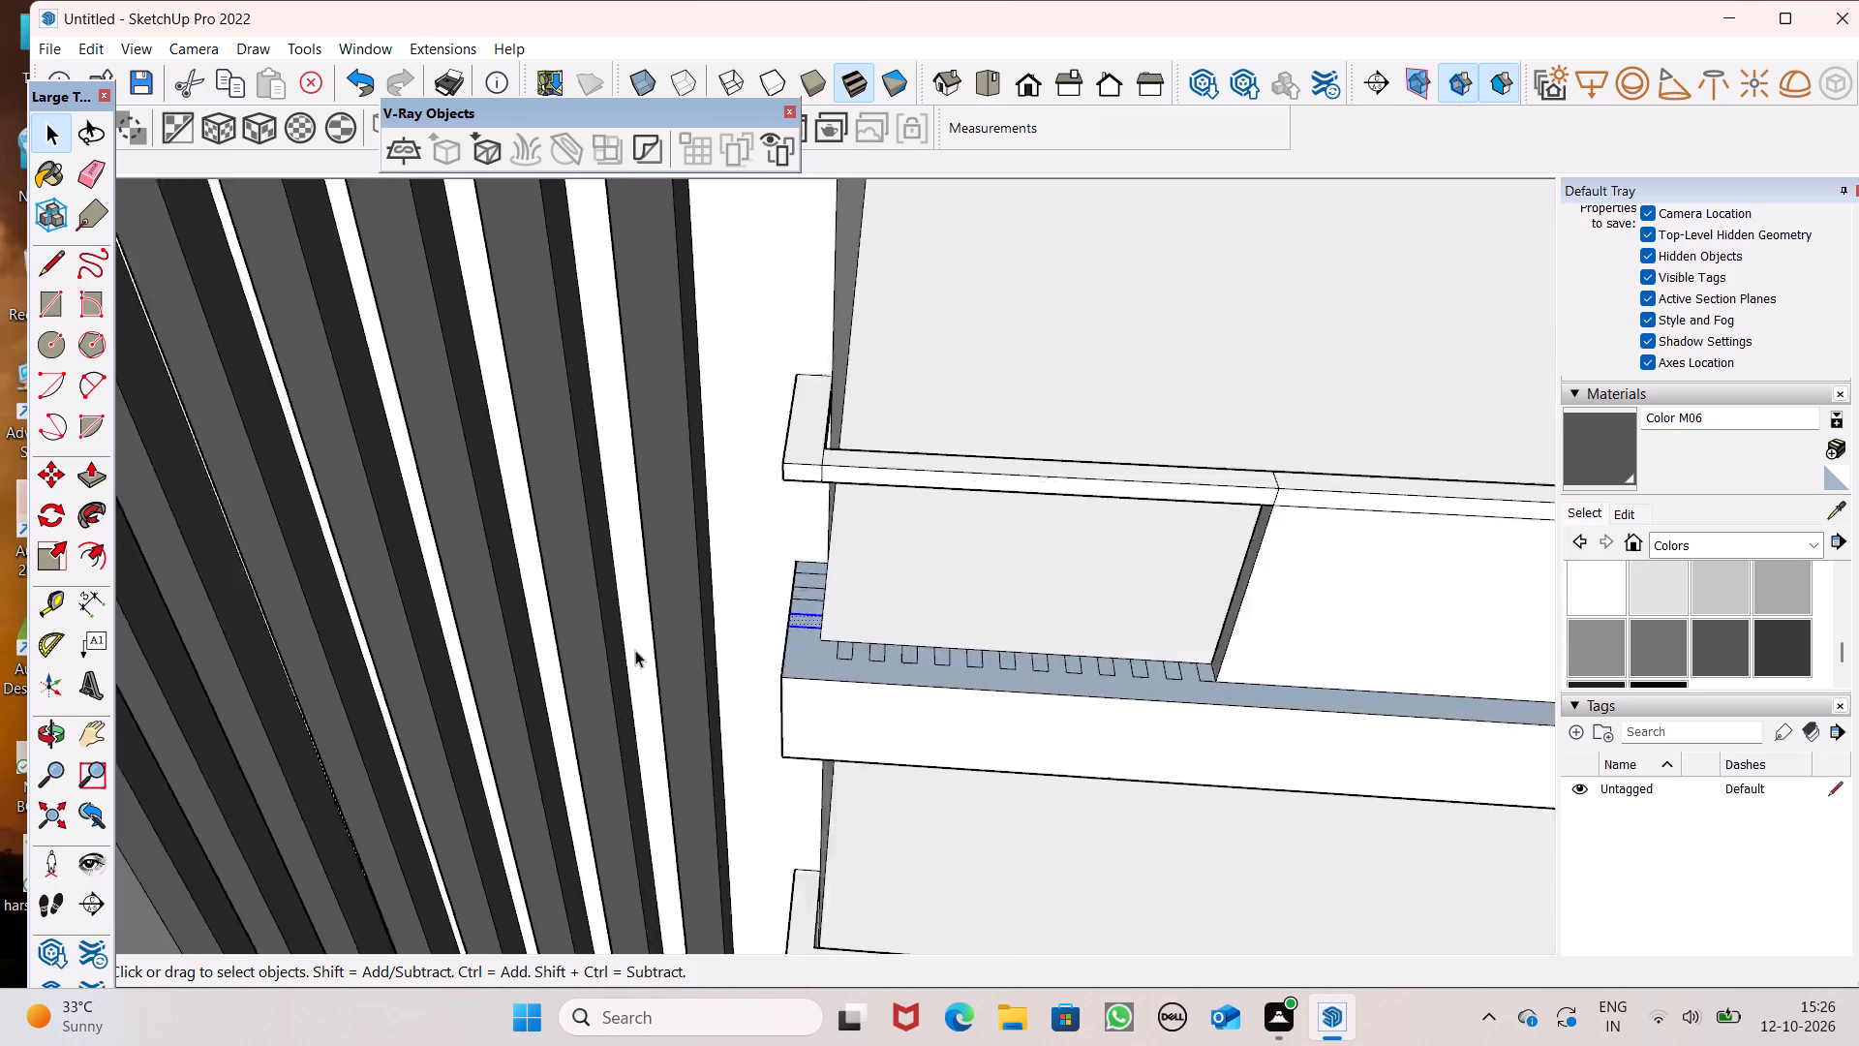
scroll(635, 650, up, 4)
scroll(928, 631, up, 15)
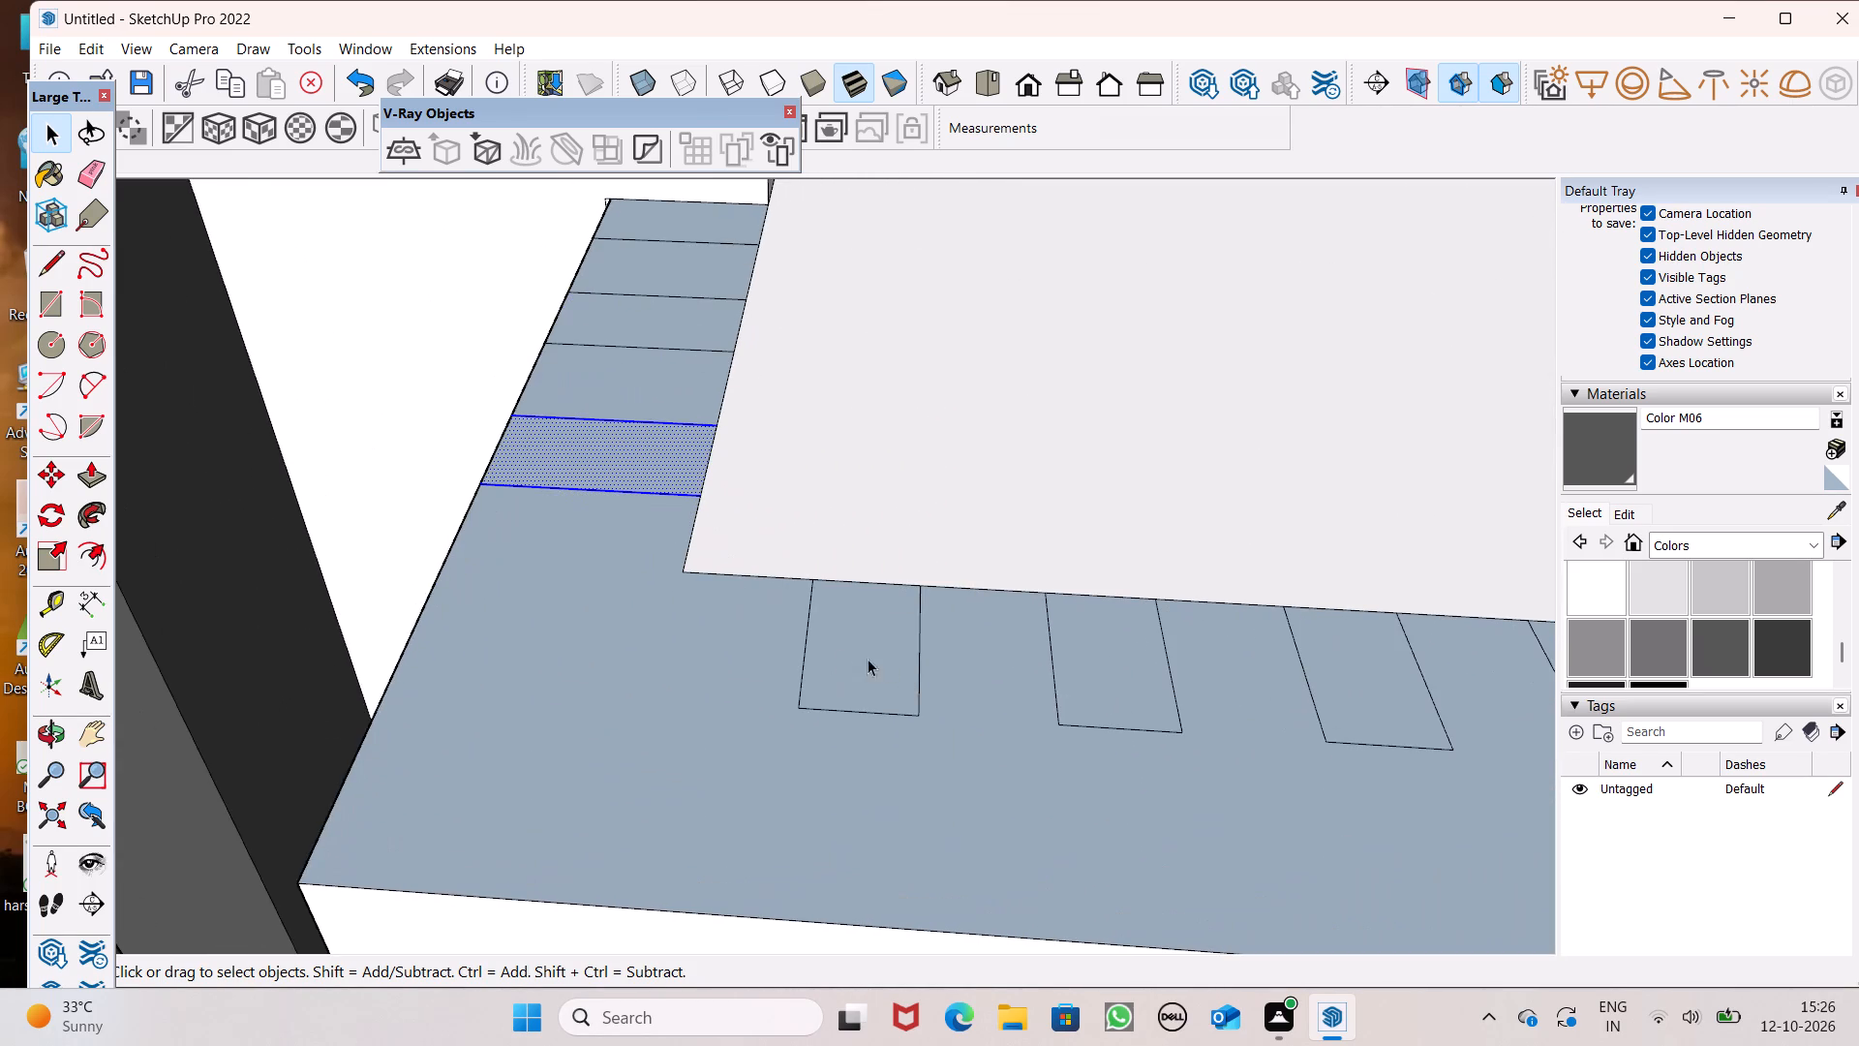
scroll(837, 652, down, 3)
middle_drag(821, 659, 816, 857)
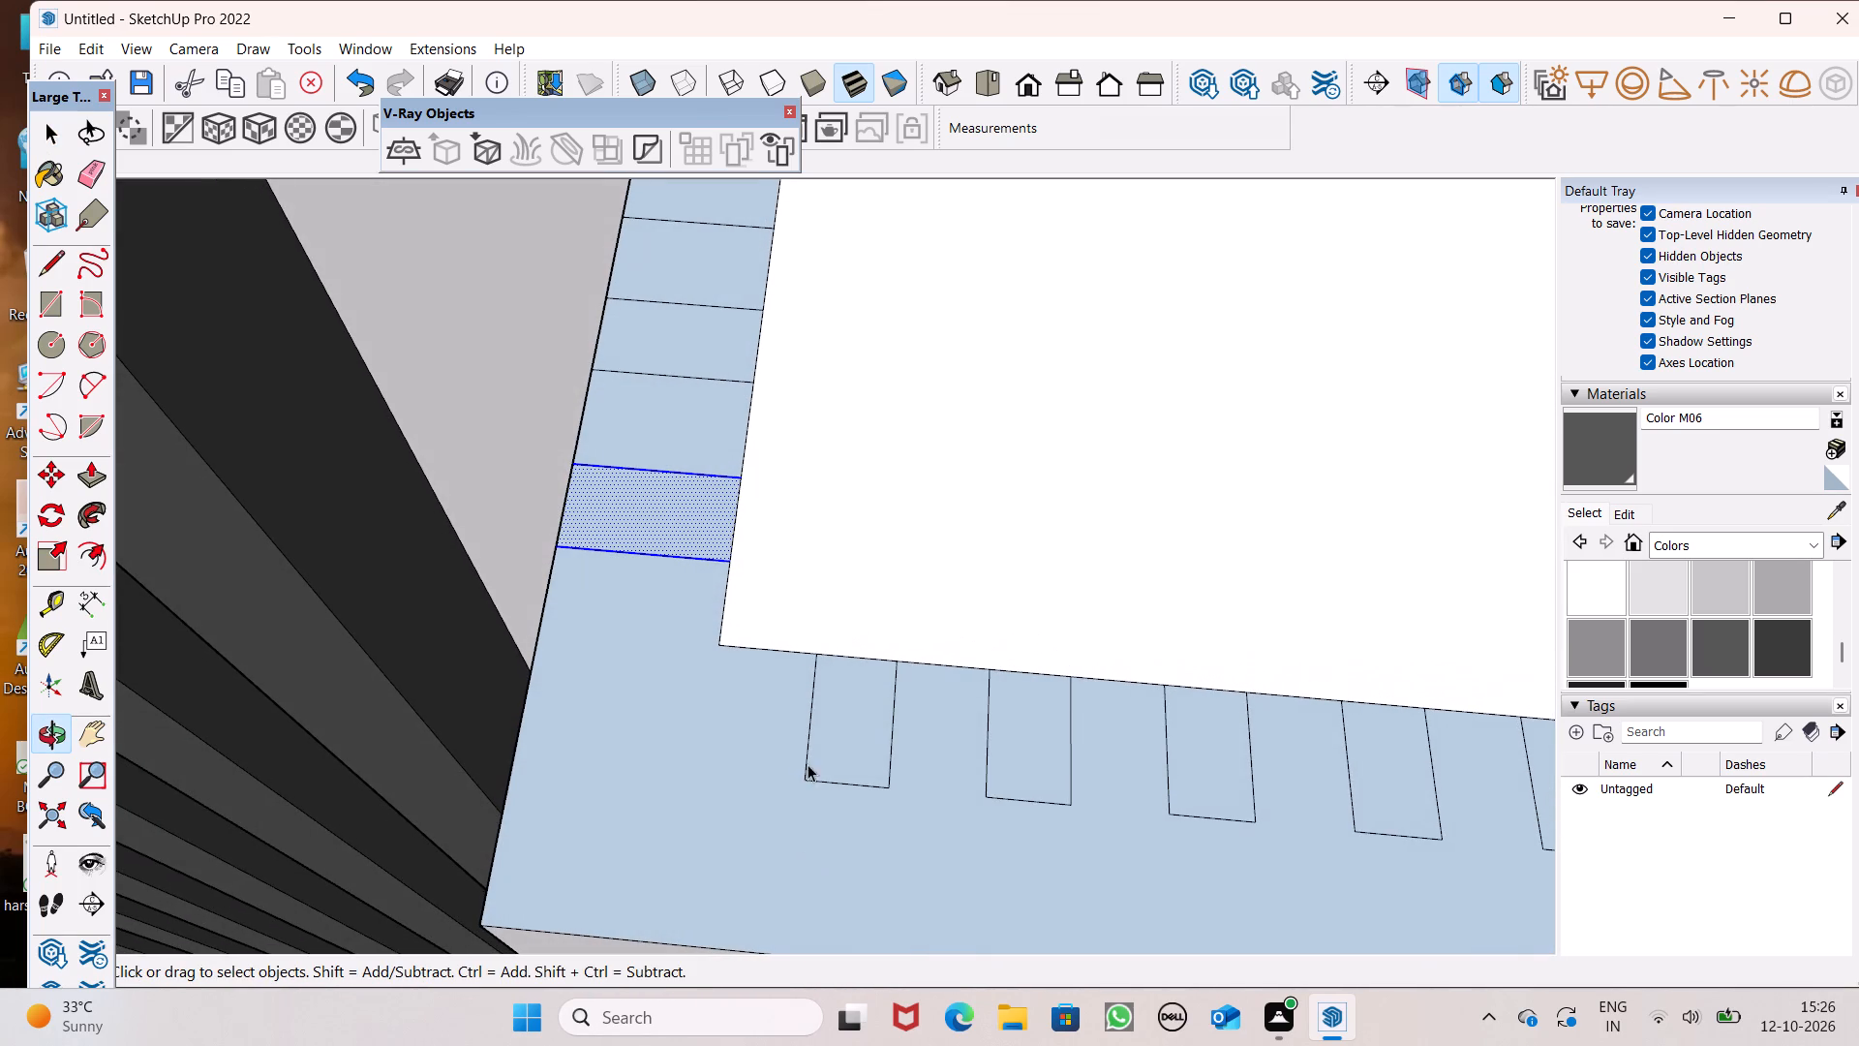
Copy the front row's rectangle nearest the corner about 5 7/16" toward the fins, aligning its edge with the inner corner.
click(961, 440)
double_click(861, 750)
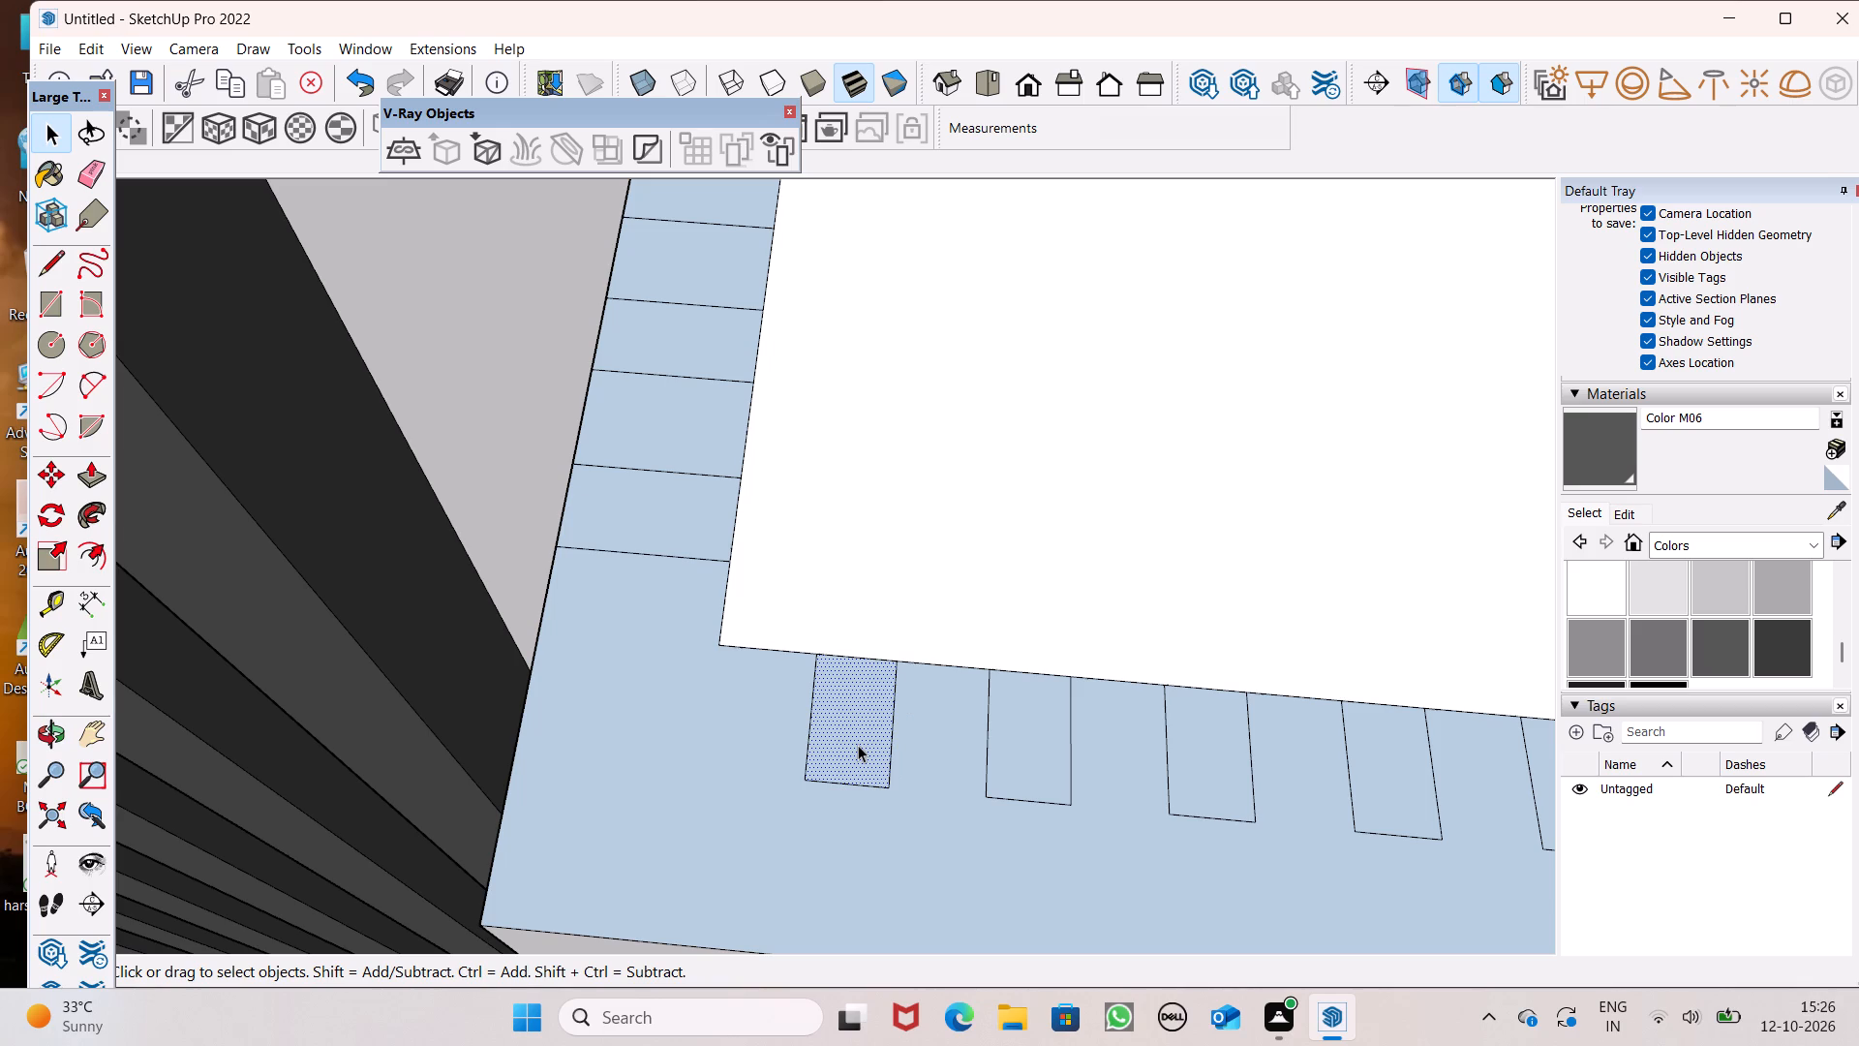
double_click(858, 745)
key(m)
key(Return)
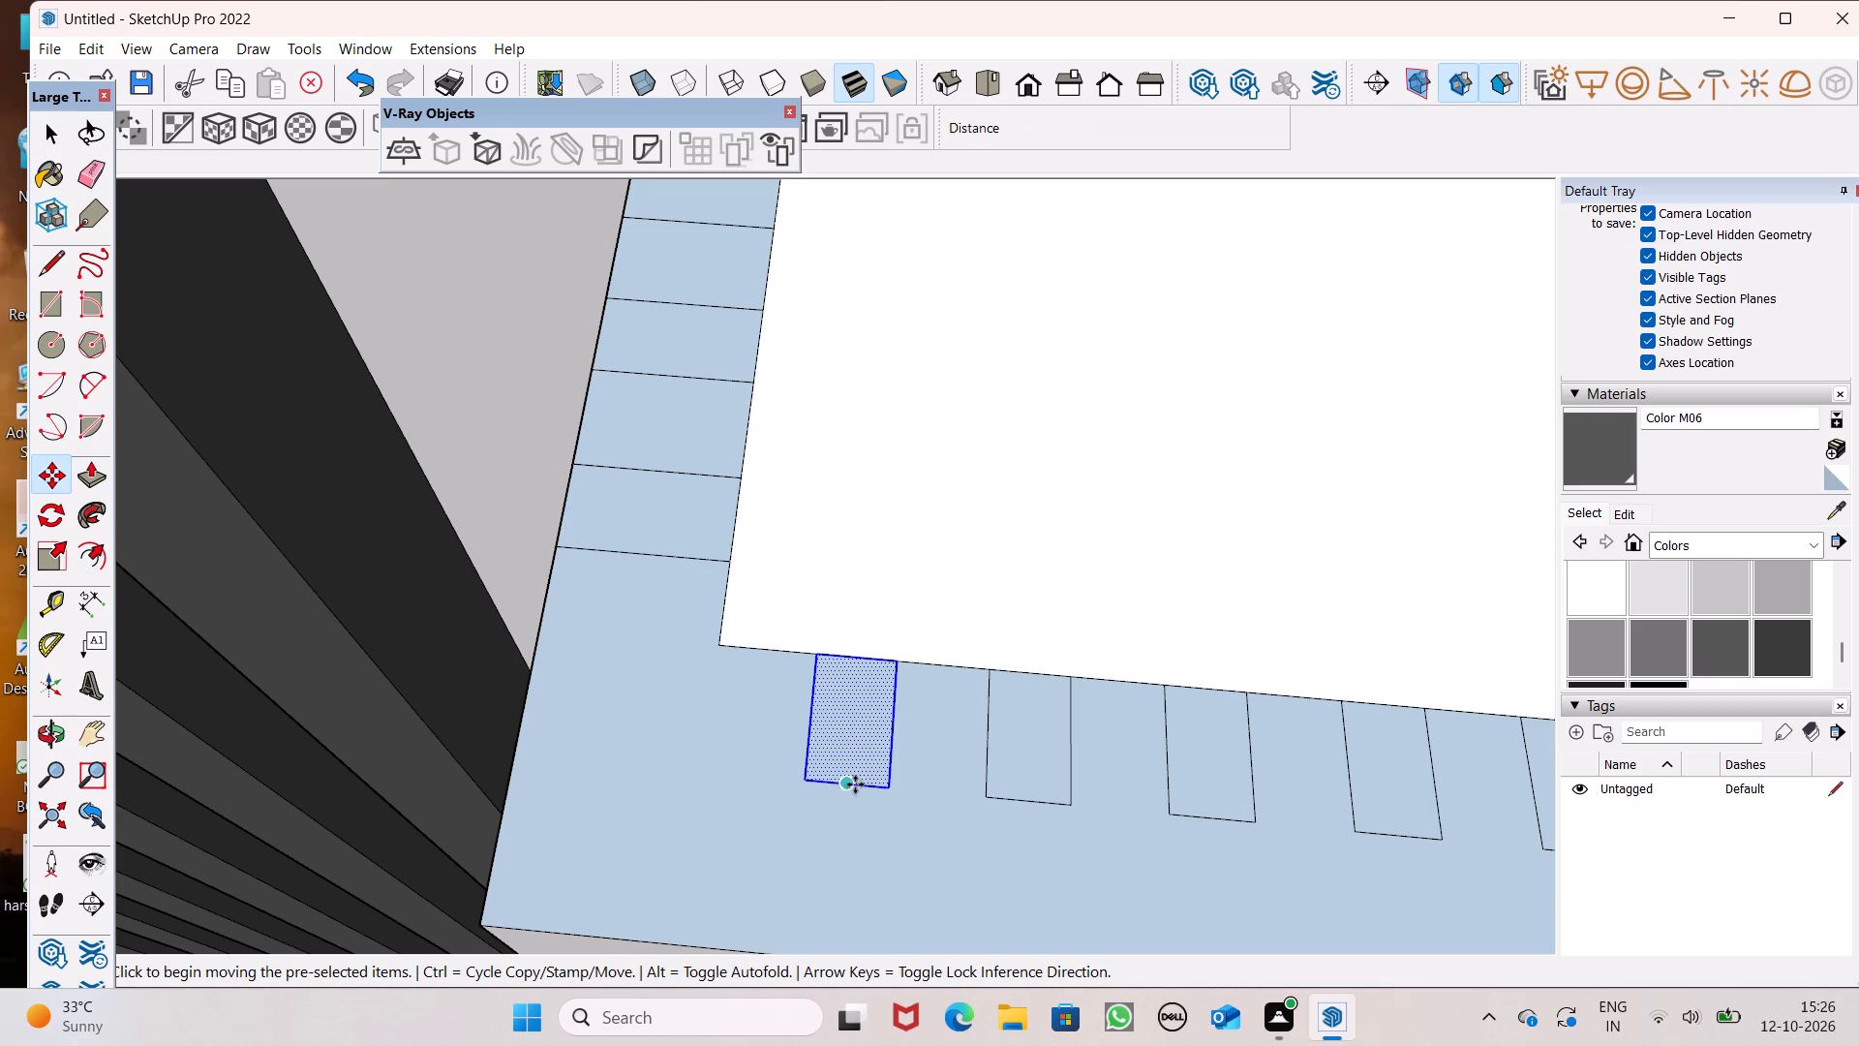
drag(885, 786, 718, 762)
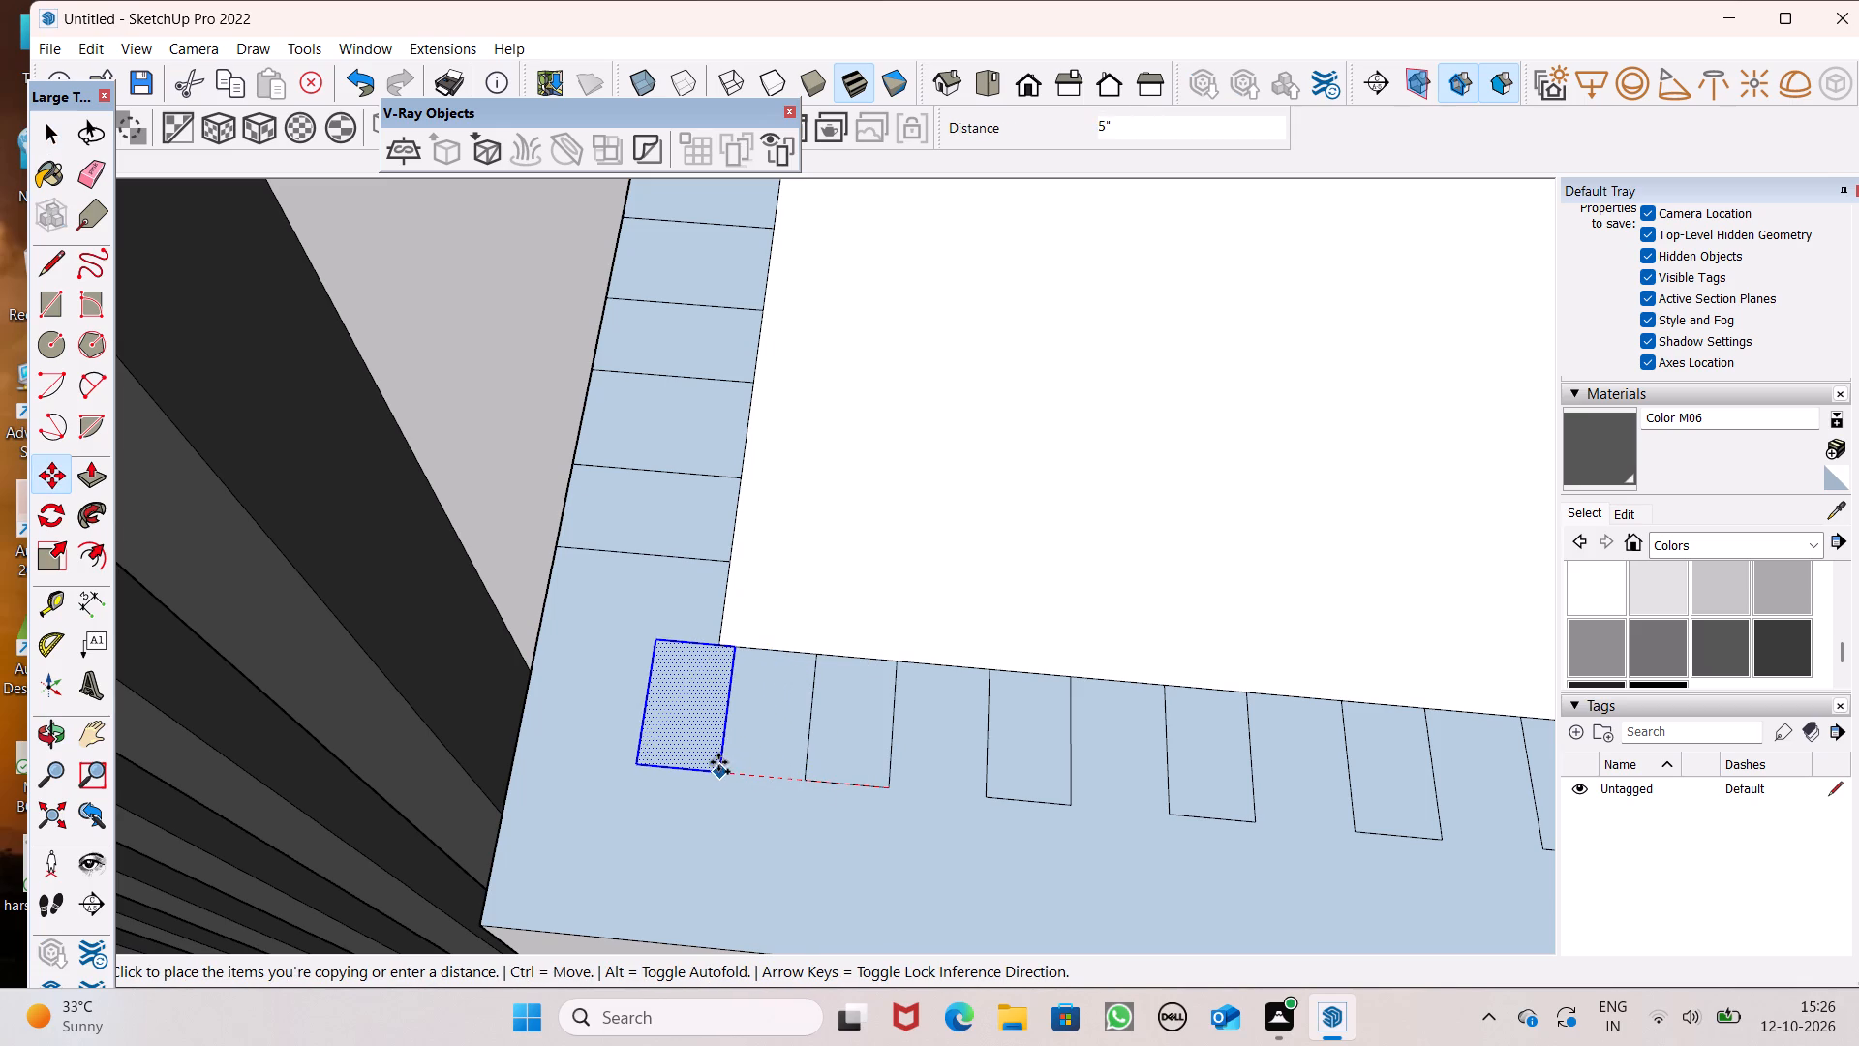
drag(718, 762, 707, 760)
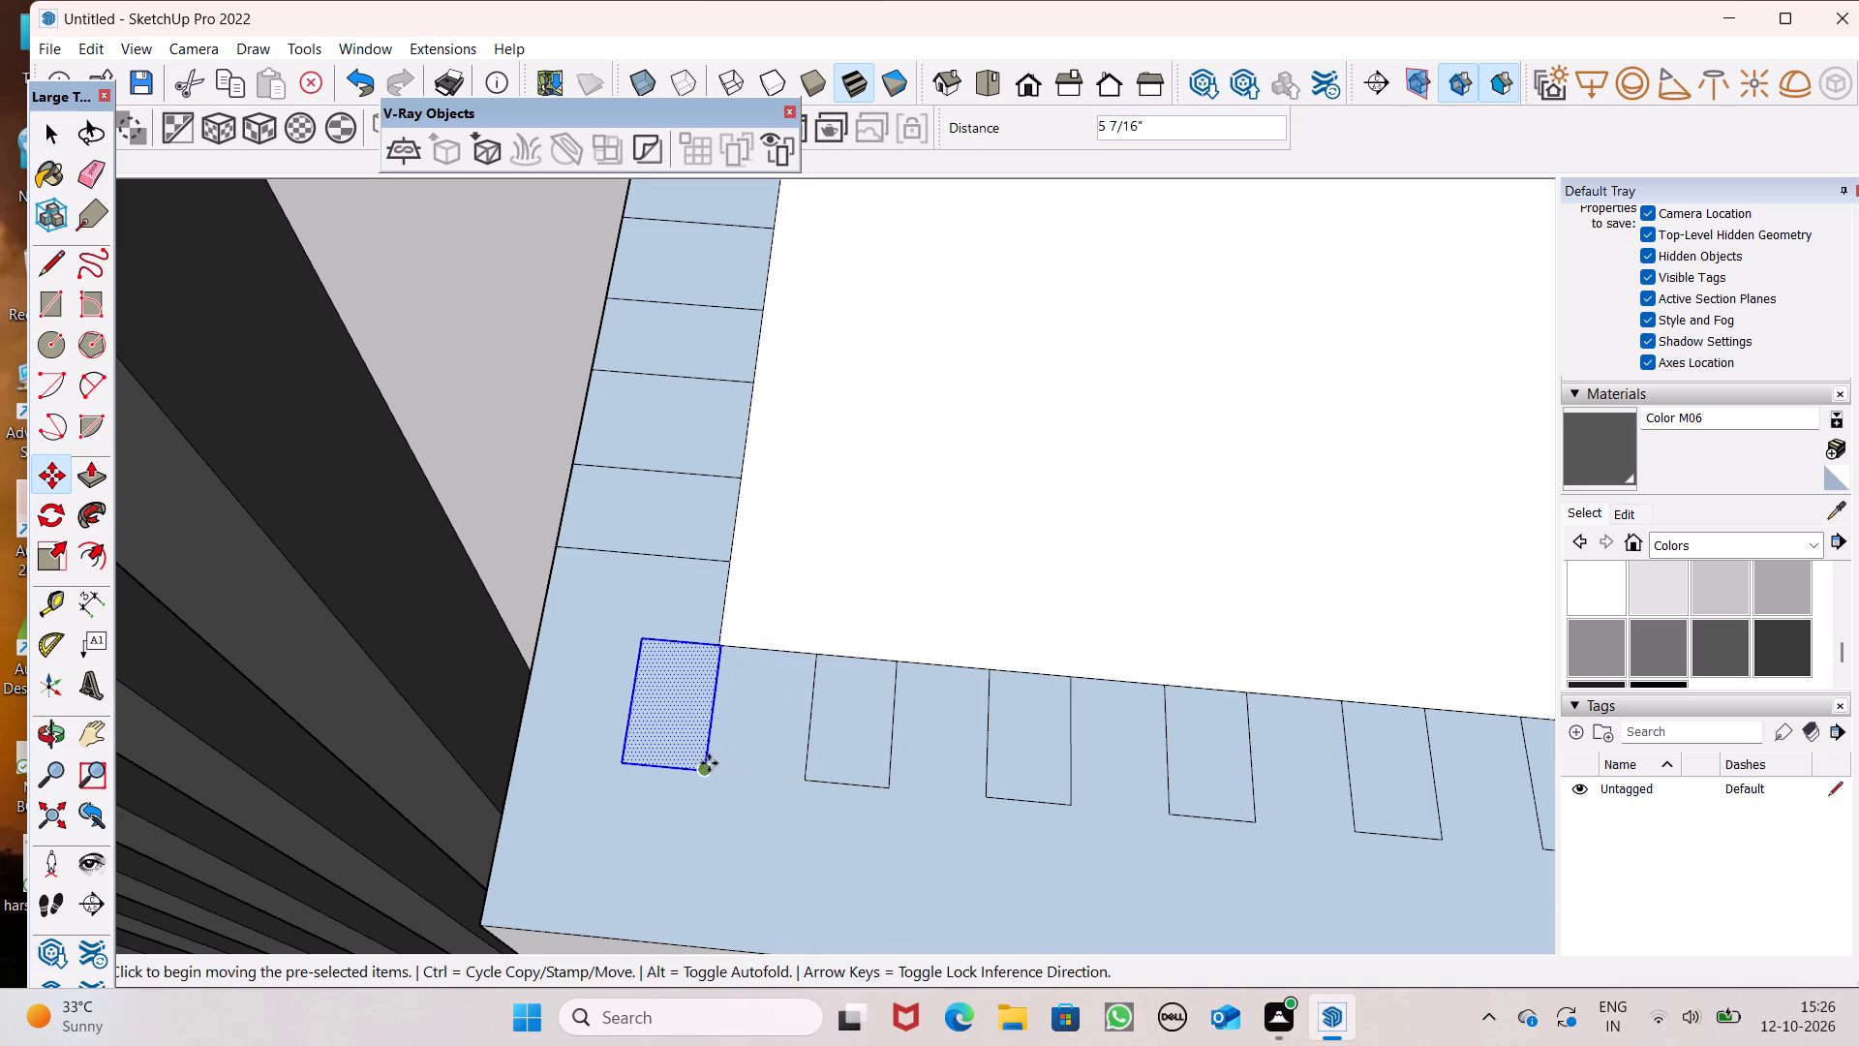
key(space)
Clear the selection and examine the rectangle rows on all three balcony ledges across the facade.
scroll(718, 717, down, 5)
scroll(858, 530, down, 15)
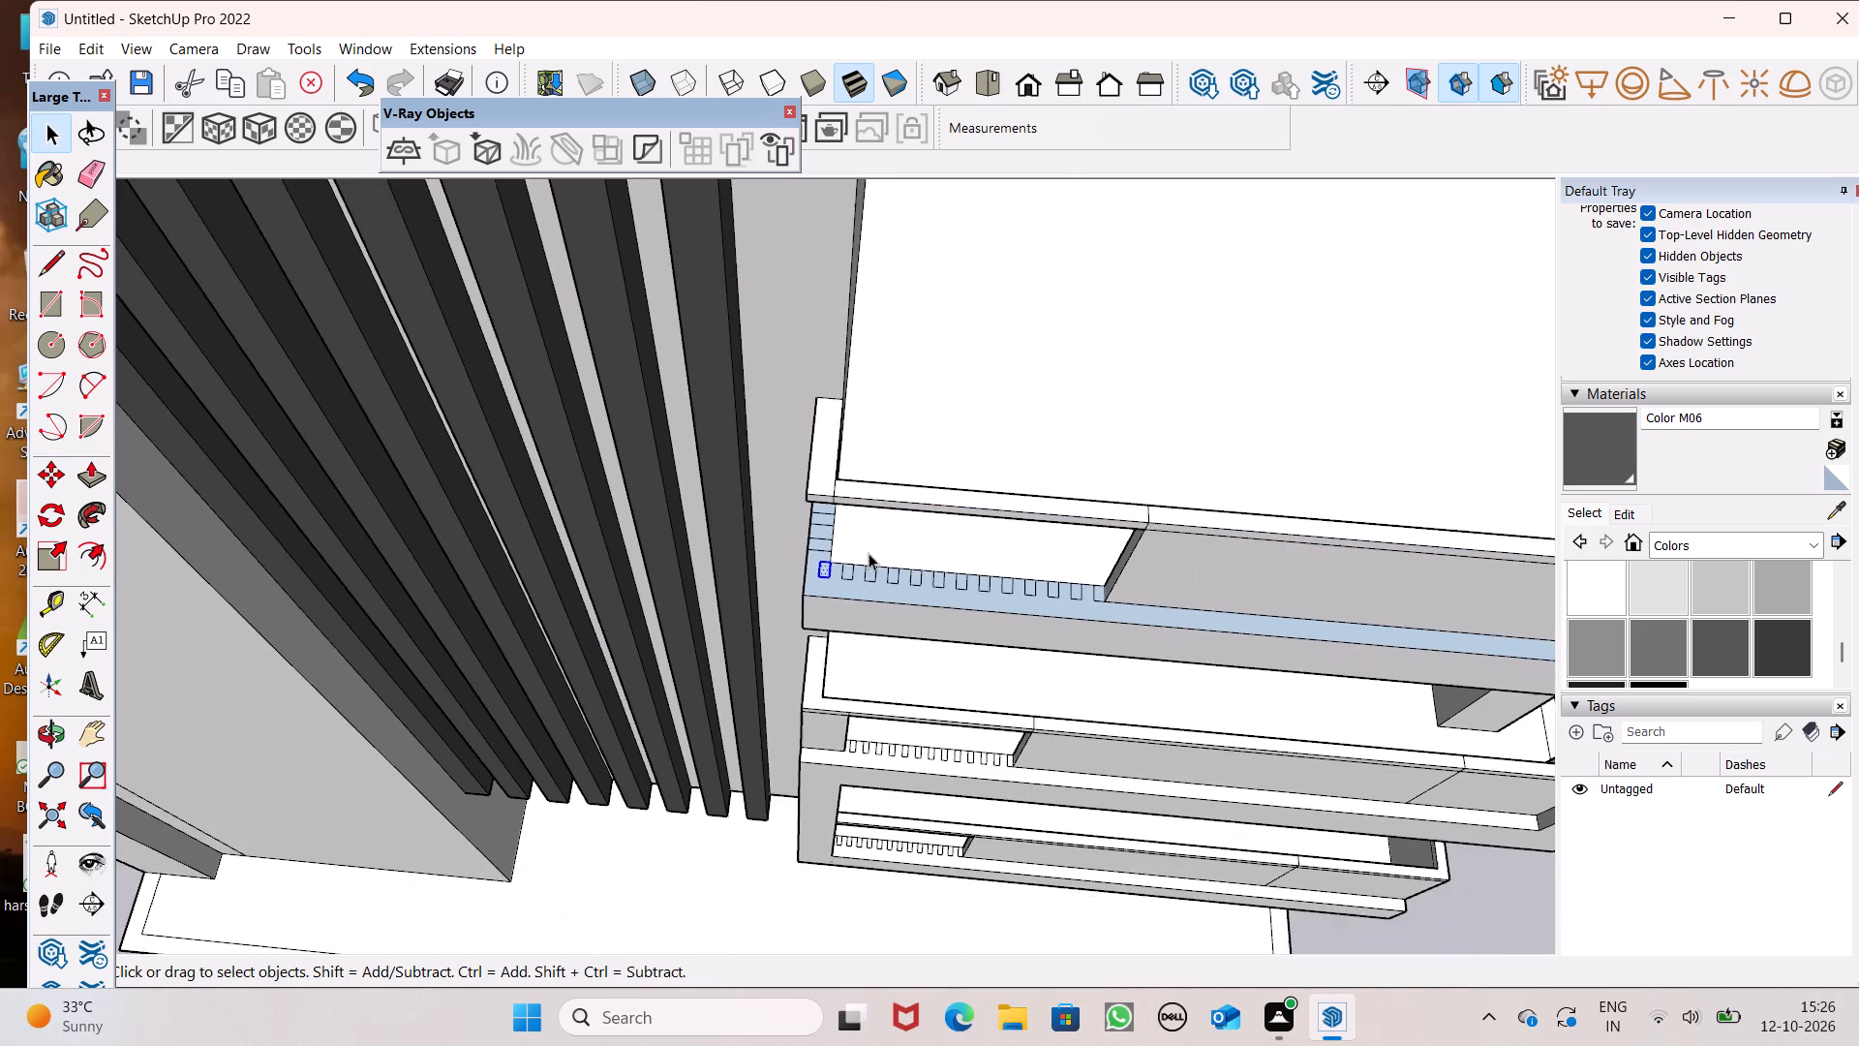
scroll(869, 553, down, 6)
scroll(869, 663, down, 8)
click(602, 847)
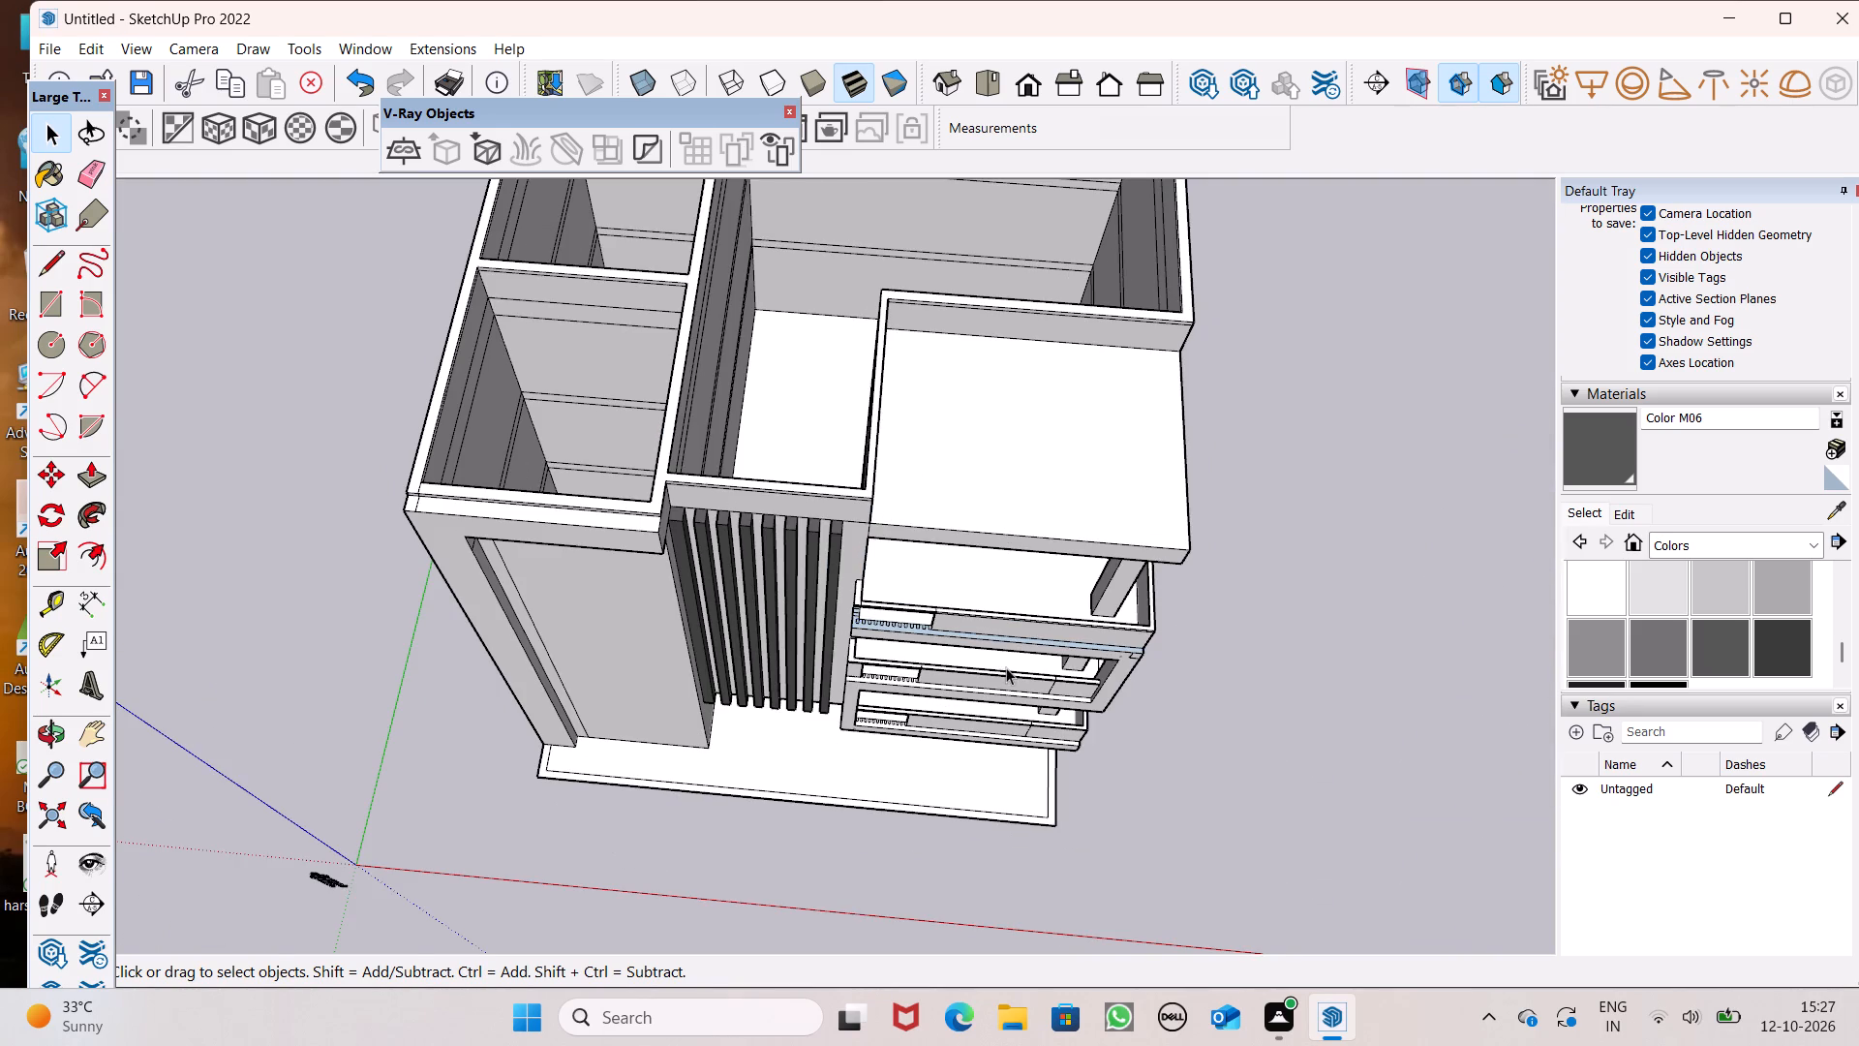
scroll(1006, 667, up, 7)
scroll(995, 644, down, 1)
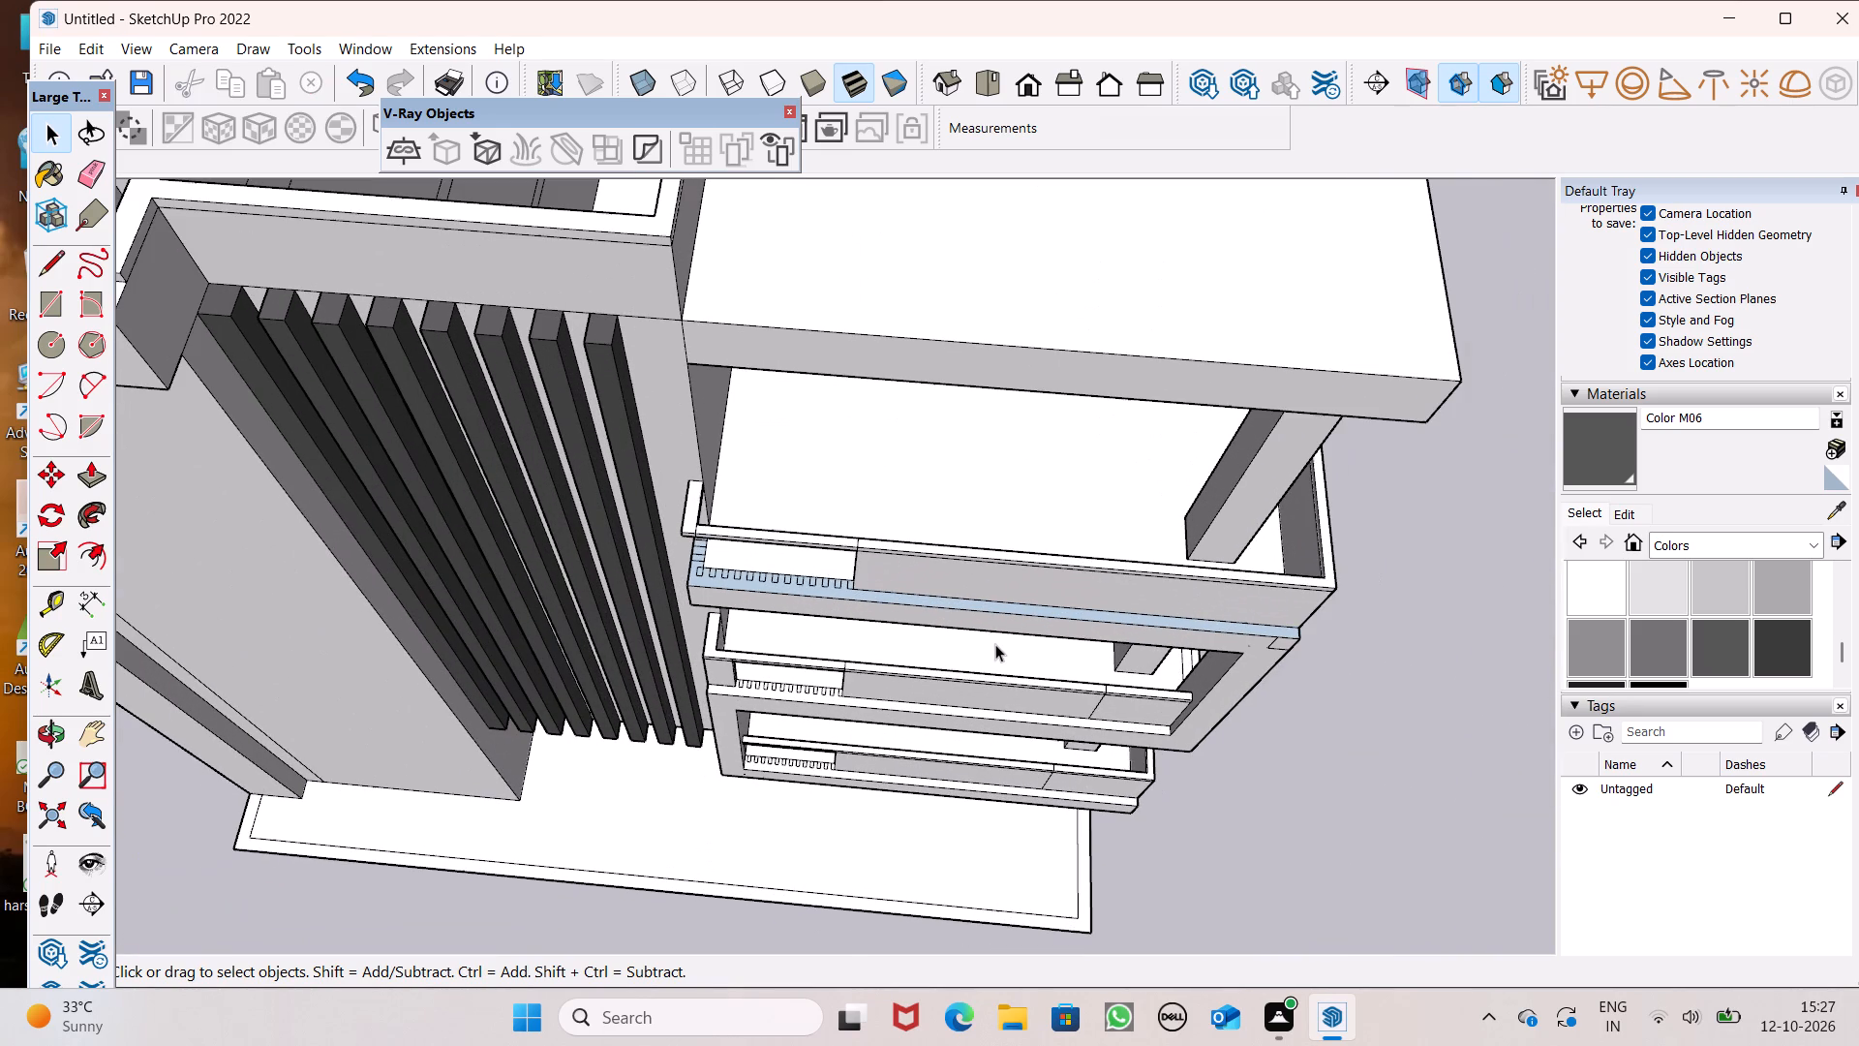
scroll(995, 644, down, 2)
scroll(1013, 488, down, 3)
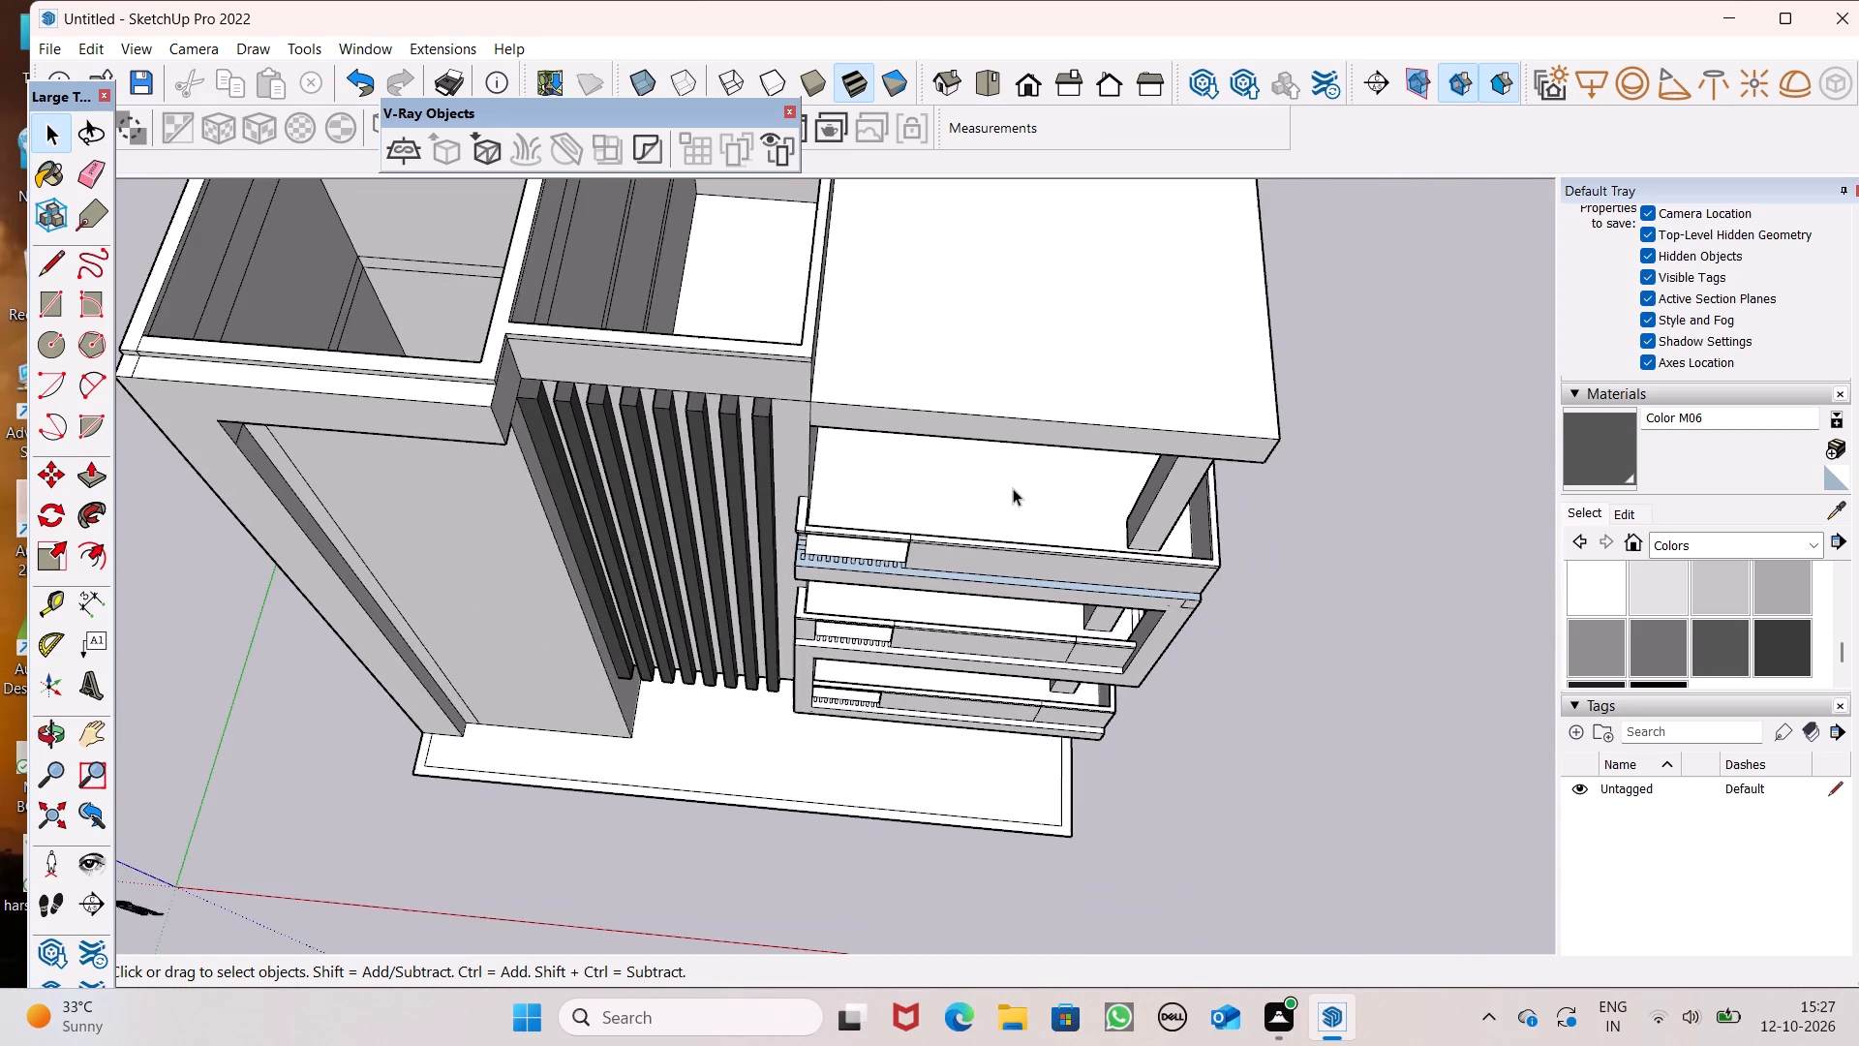
scroll(1013, 488, down, 4)
middle_drag(1035, 620, 1051, 378)
scroll(854, 734, up, 3)
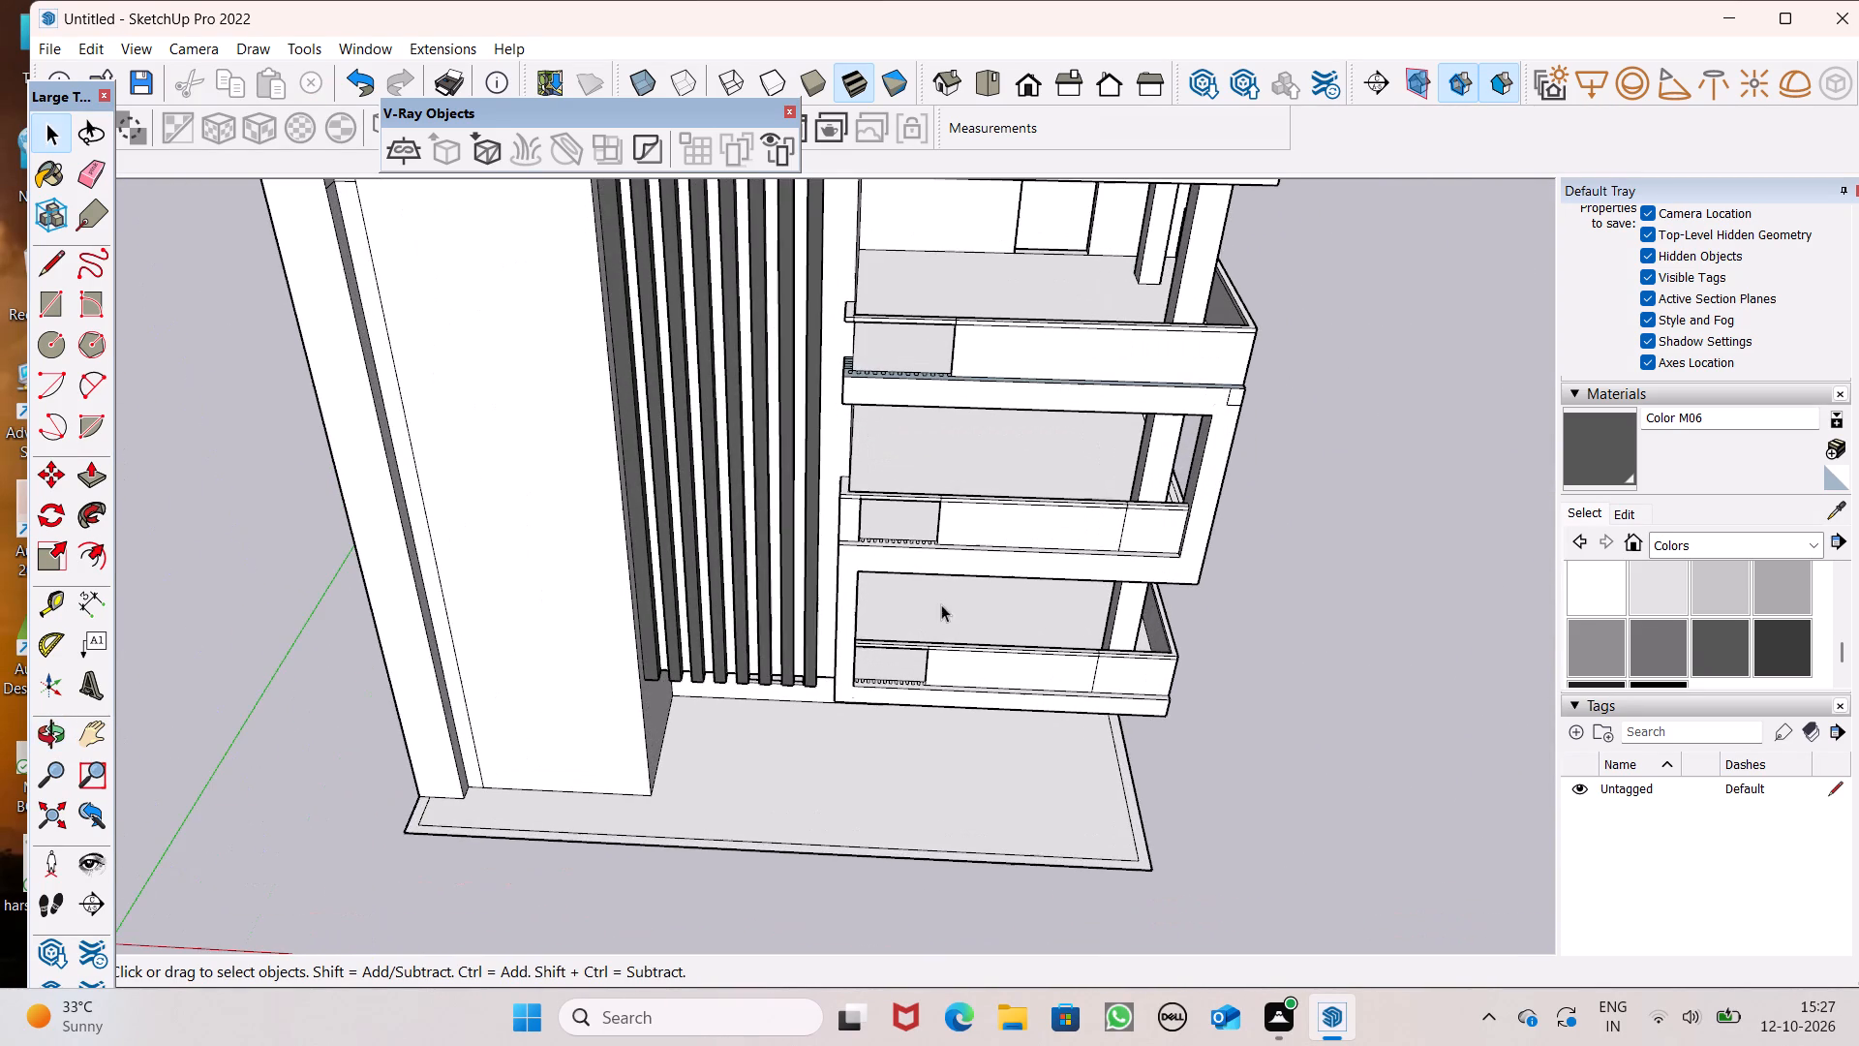
Pull the lowest balcony ledge's first small rectangle, nearest the fins, up 3' to the parapet cap's underside.
click(96, 465)
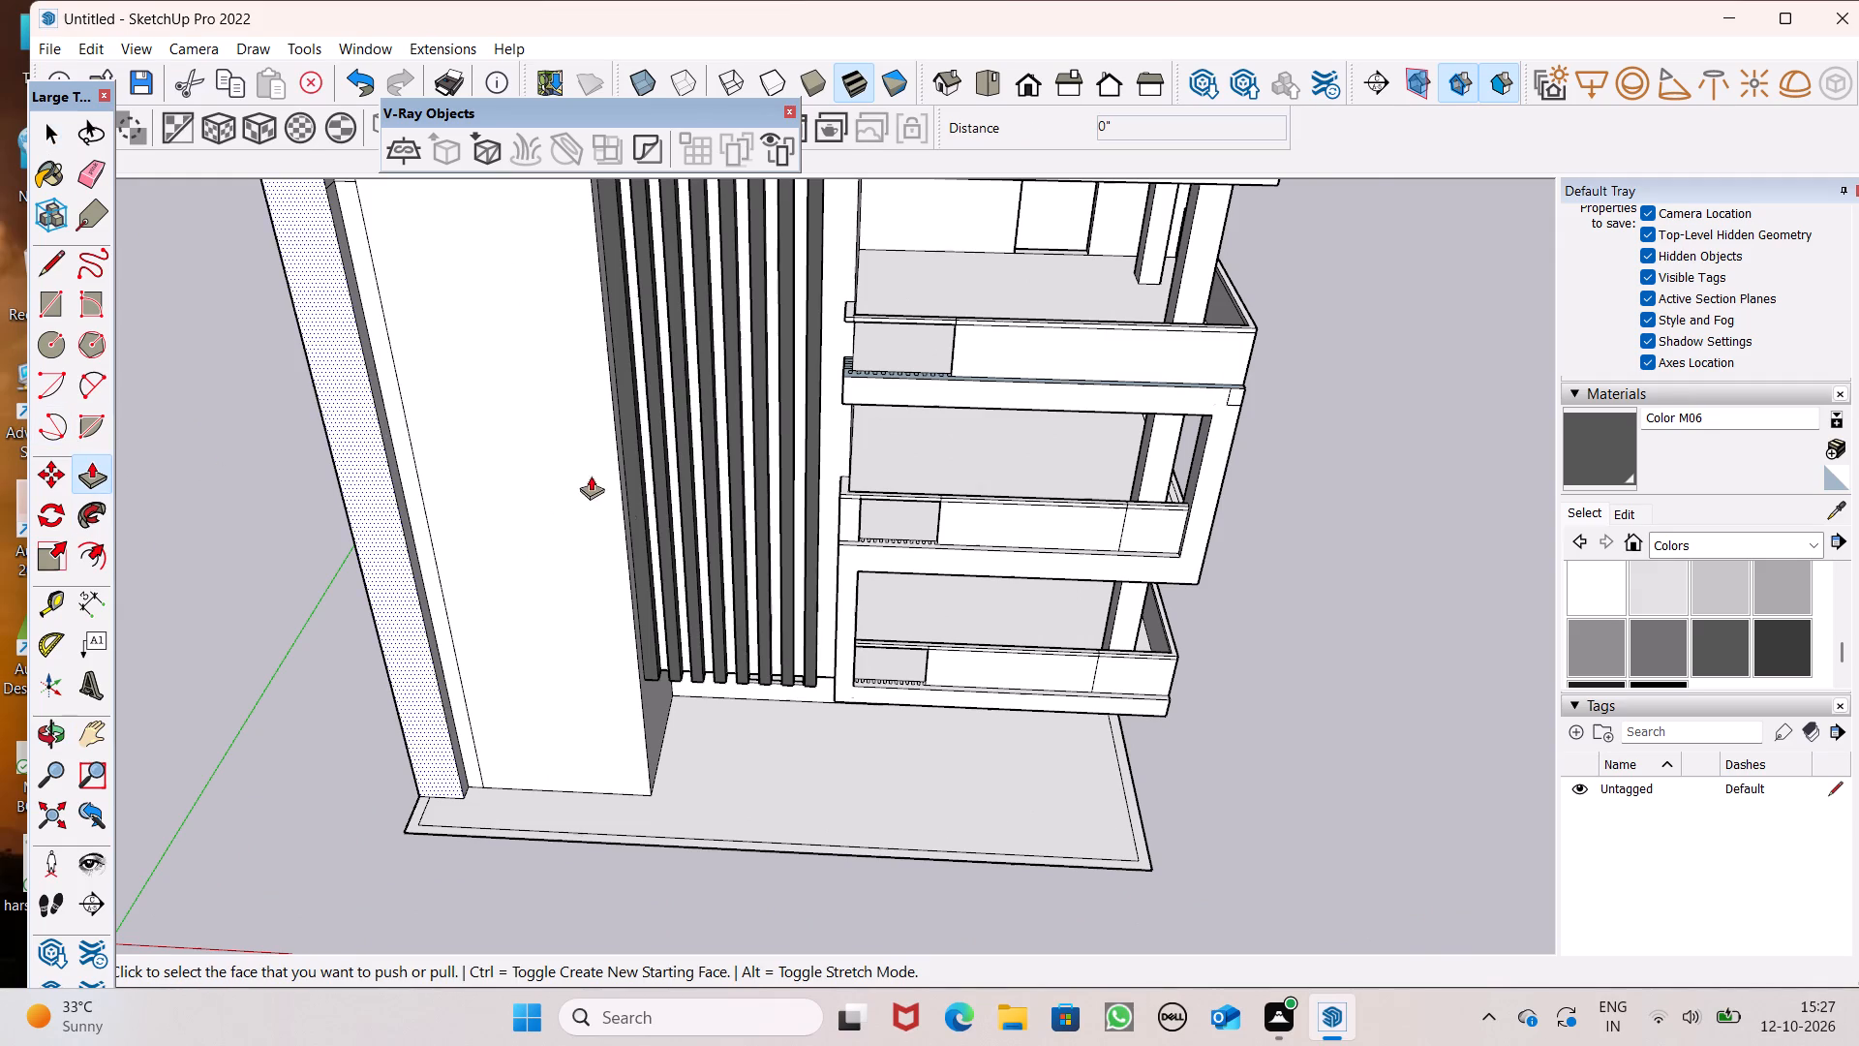
scroll(644, 539, up, 6)
scroll(698, 570, down, 1)
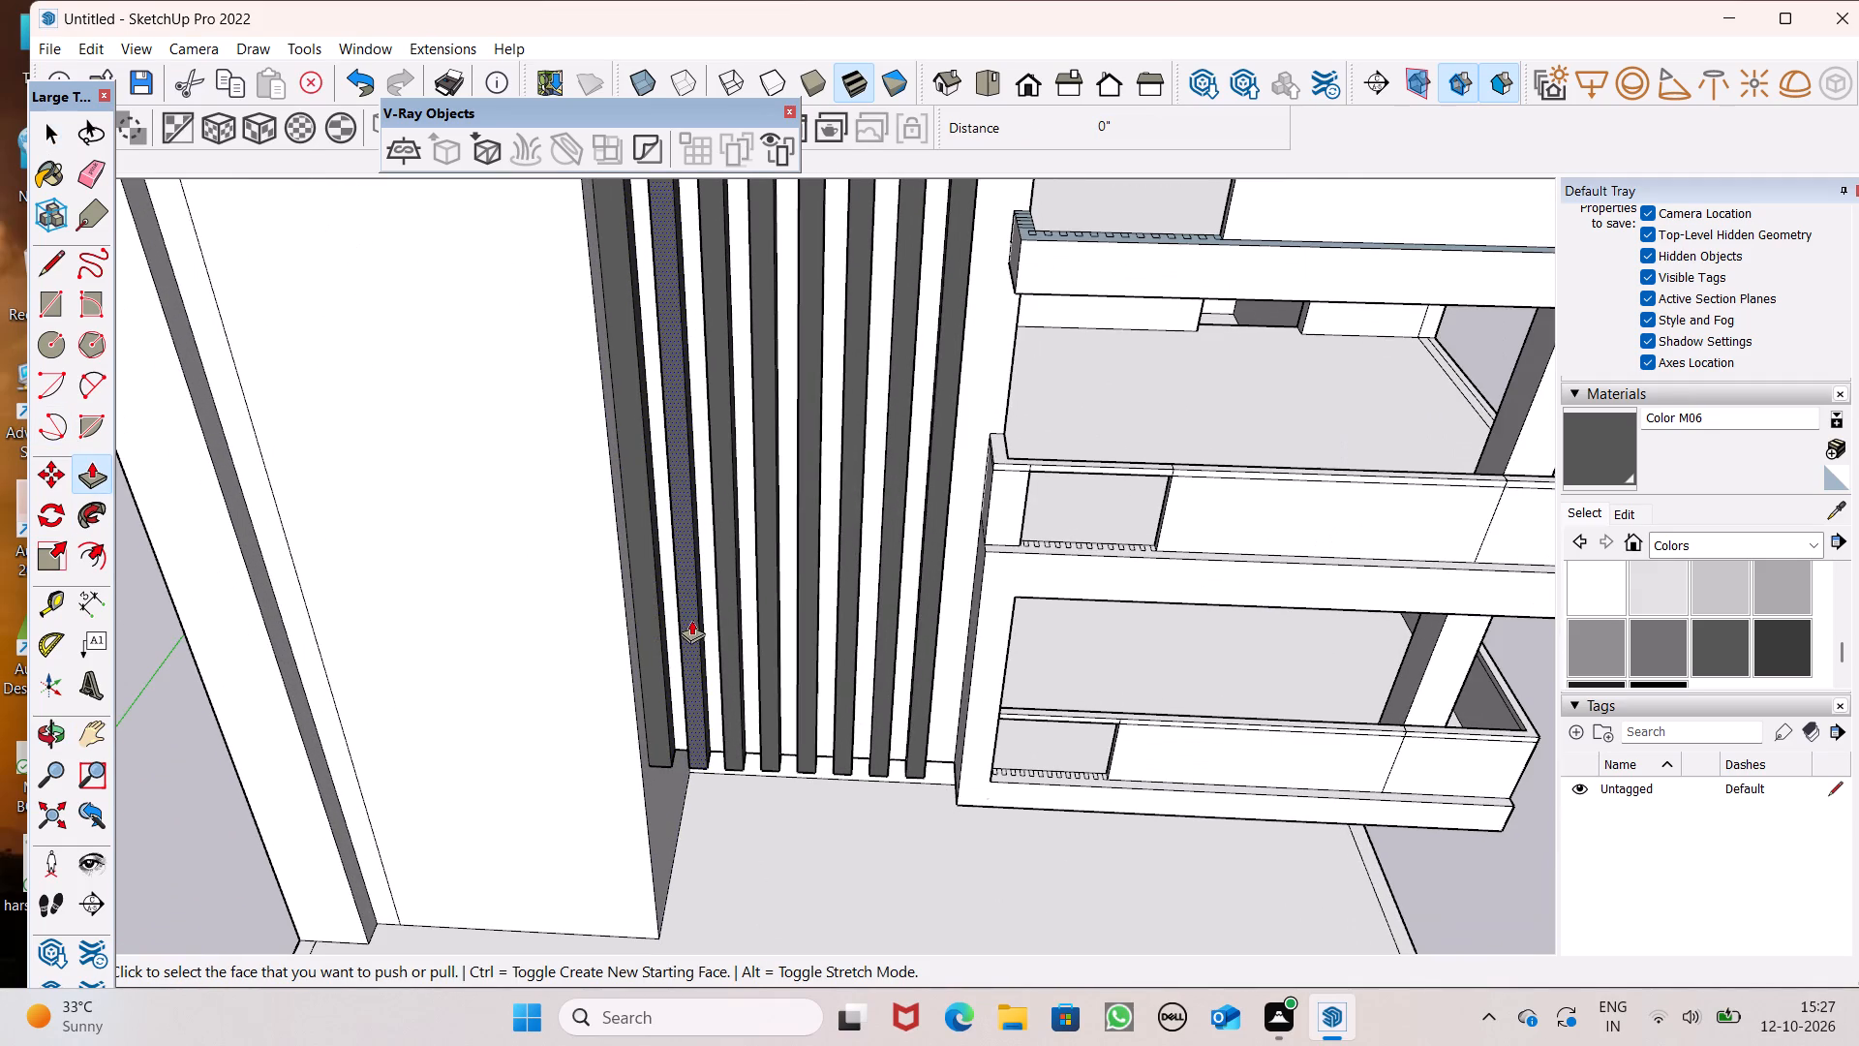
scroll(1168, 748, up, 6)
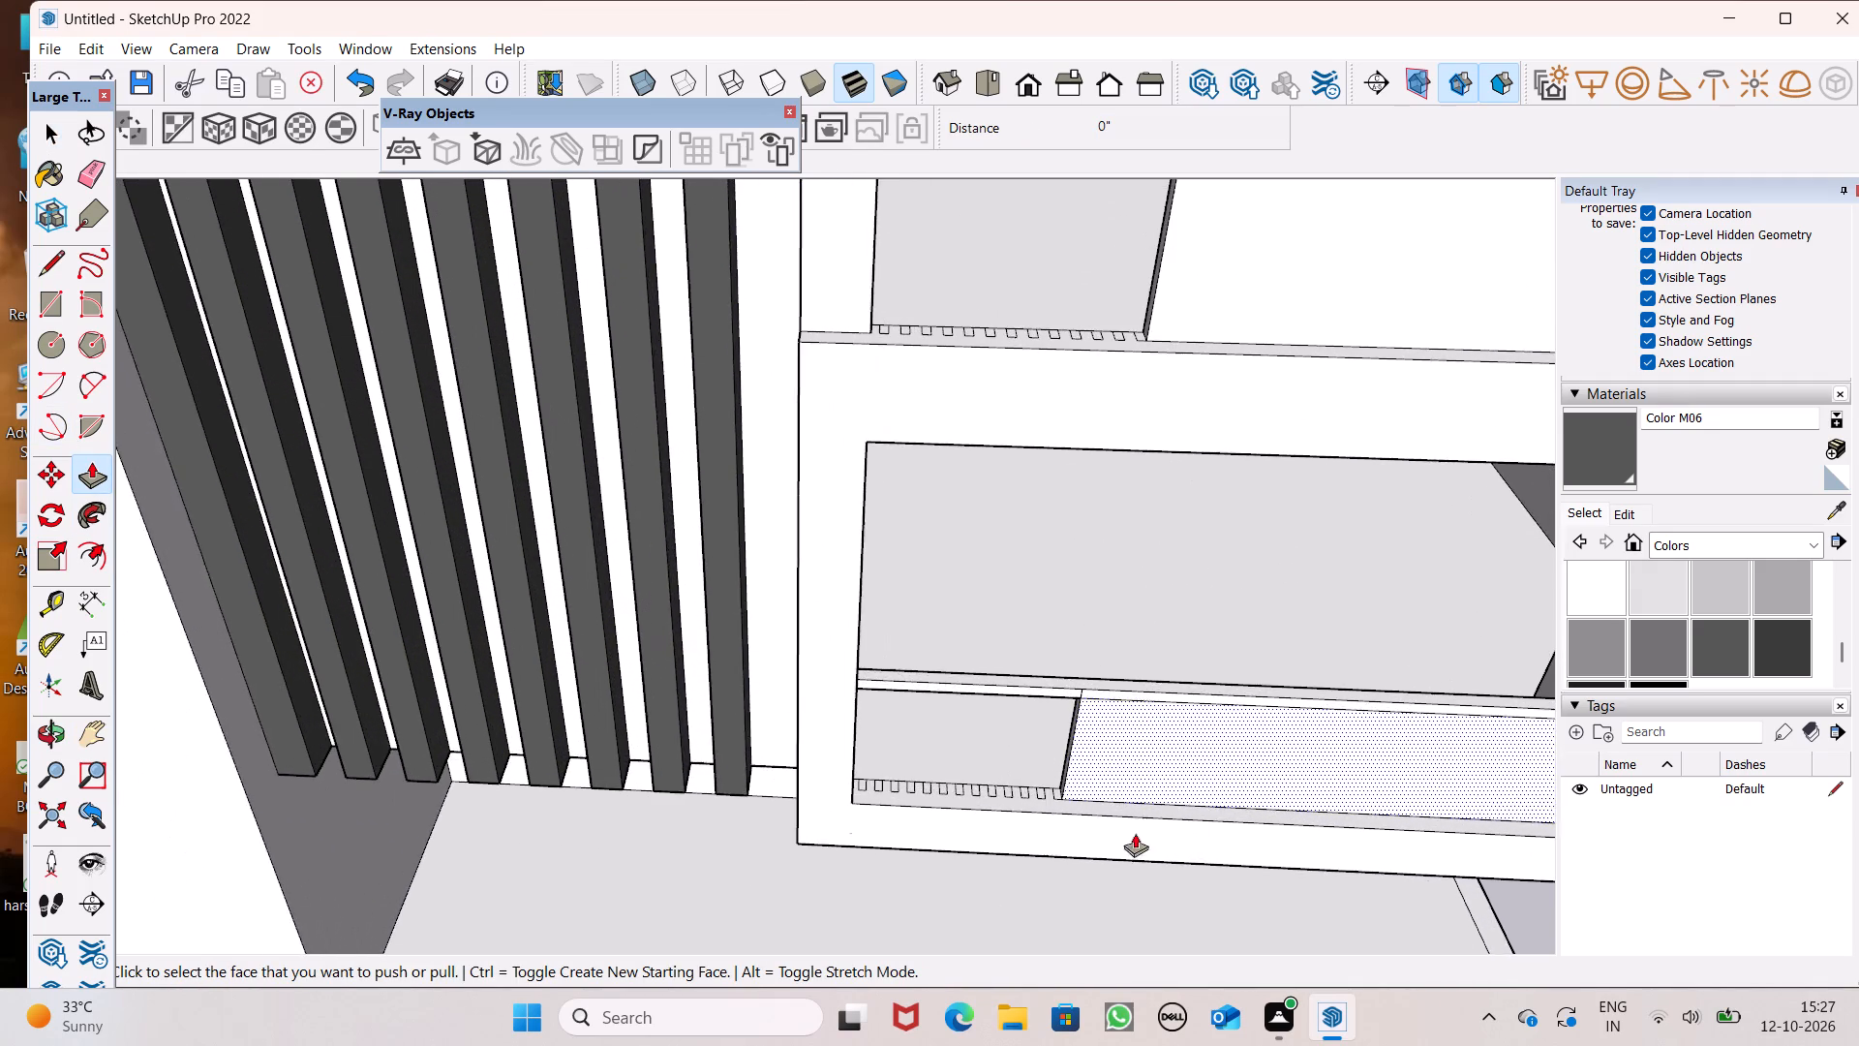
scroll(1005, 803, up, 7)
middle_drag(948, 785, 878, 814)
scroll(737, 766, up, 6)
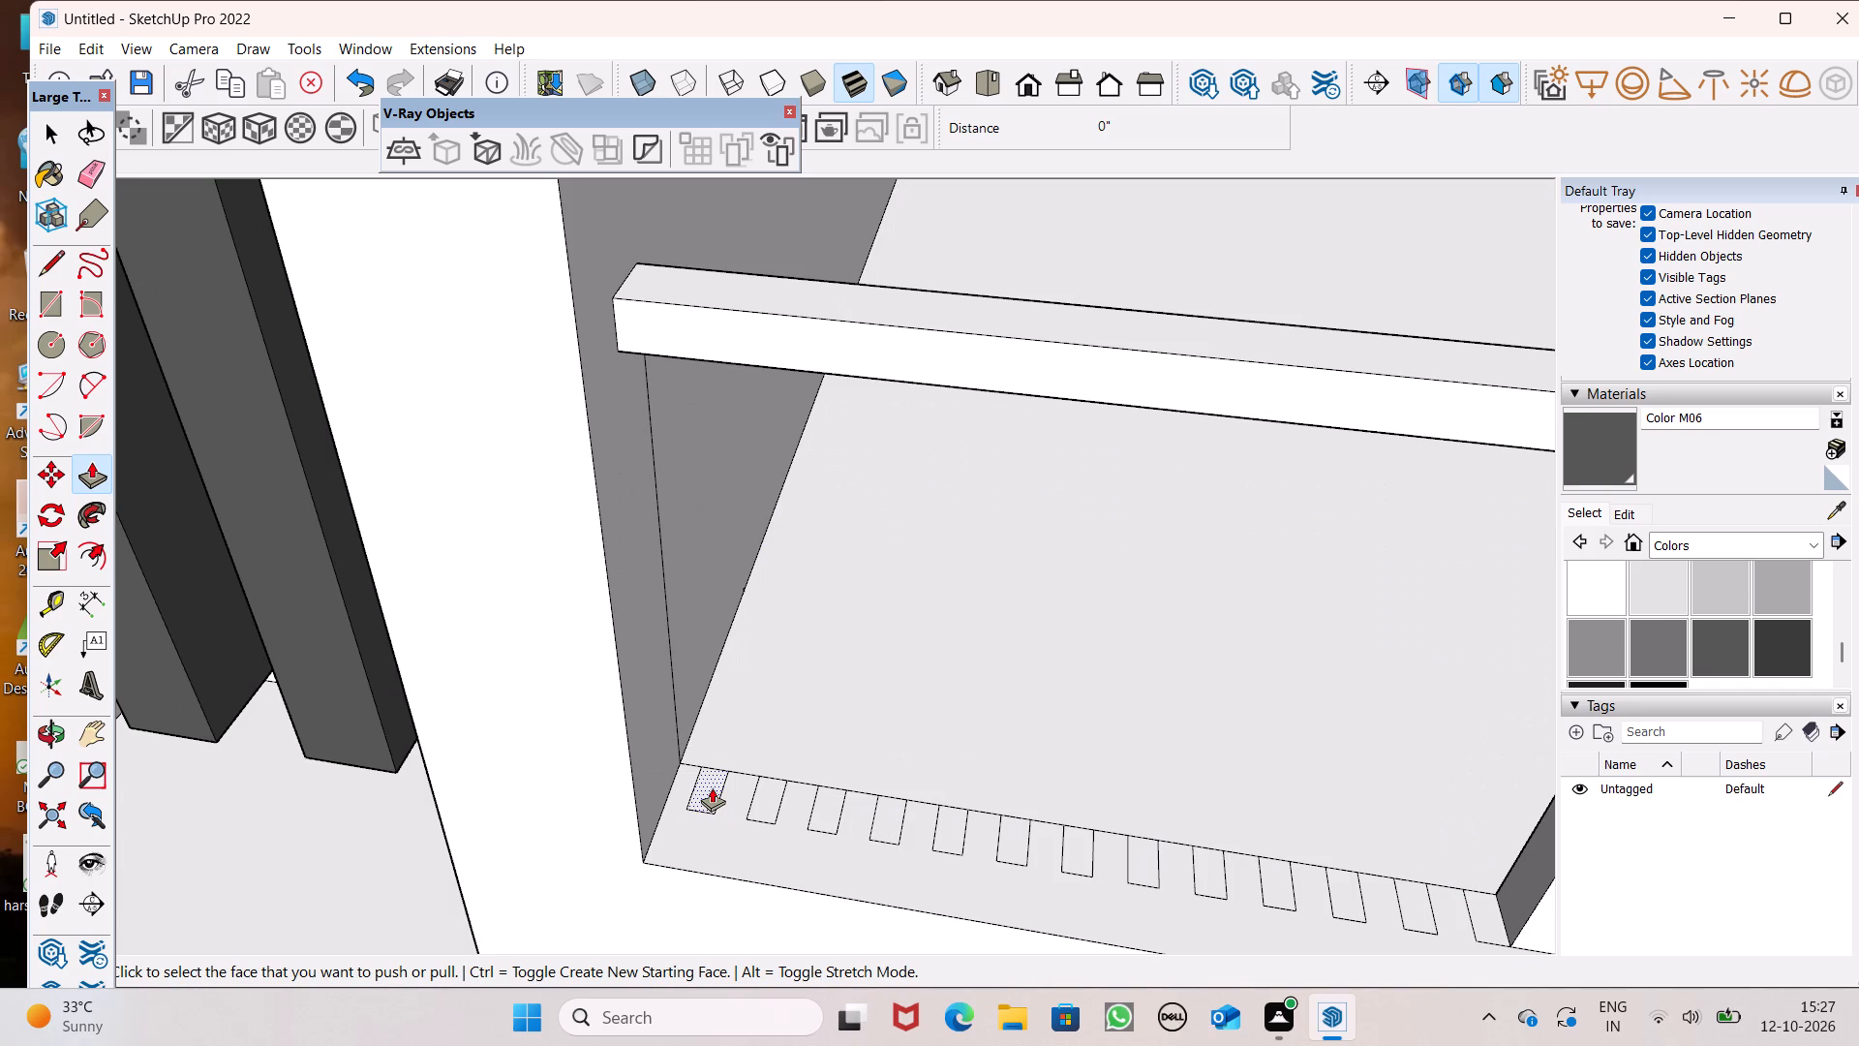
drag(708, 787, 737, 357)
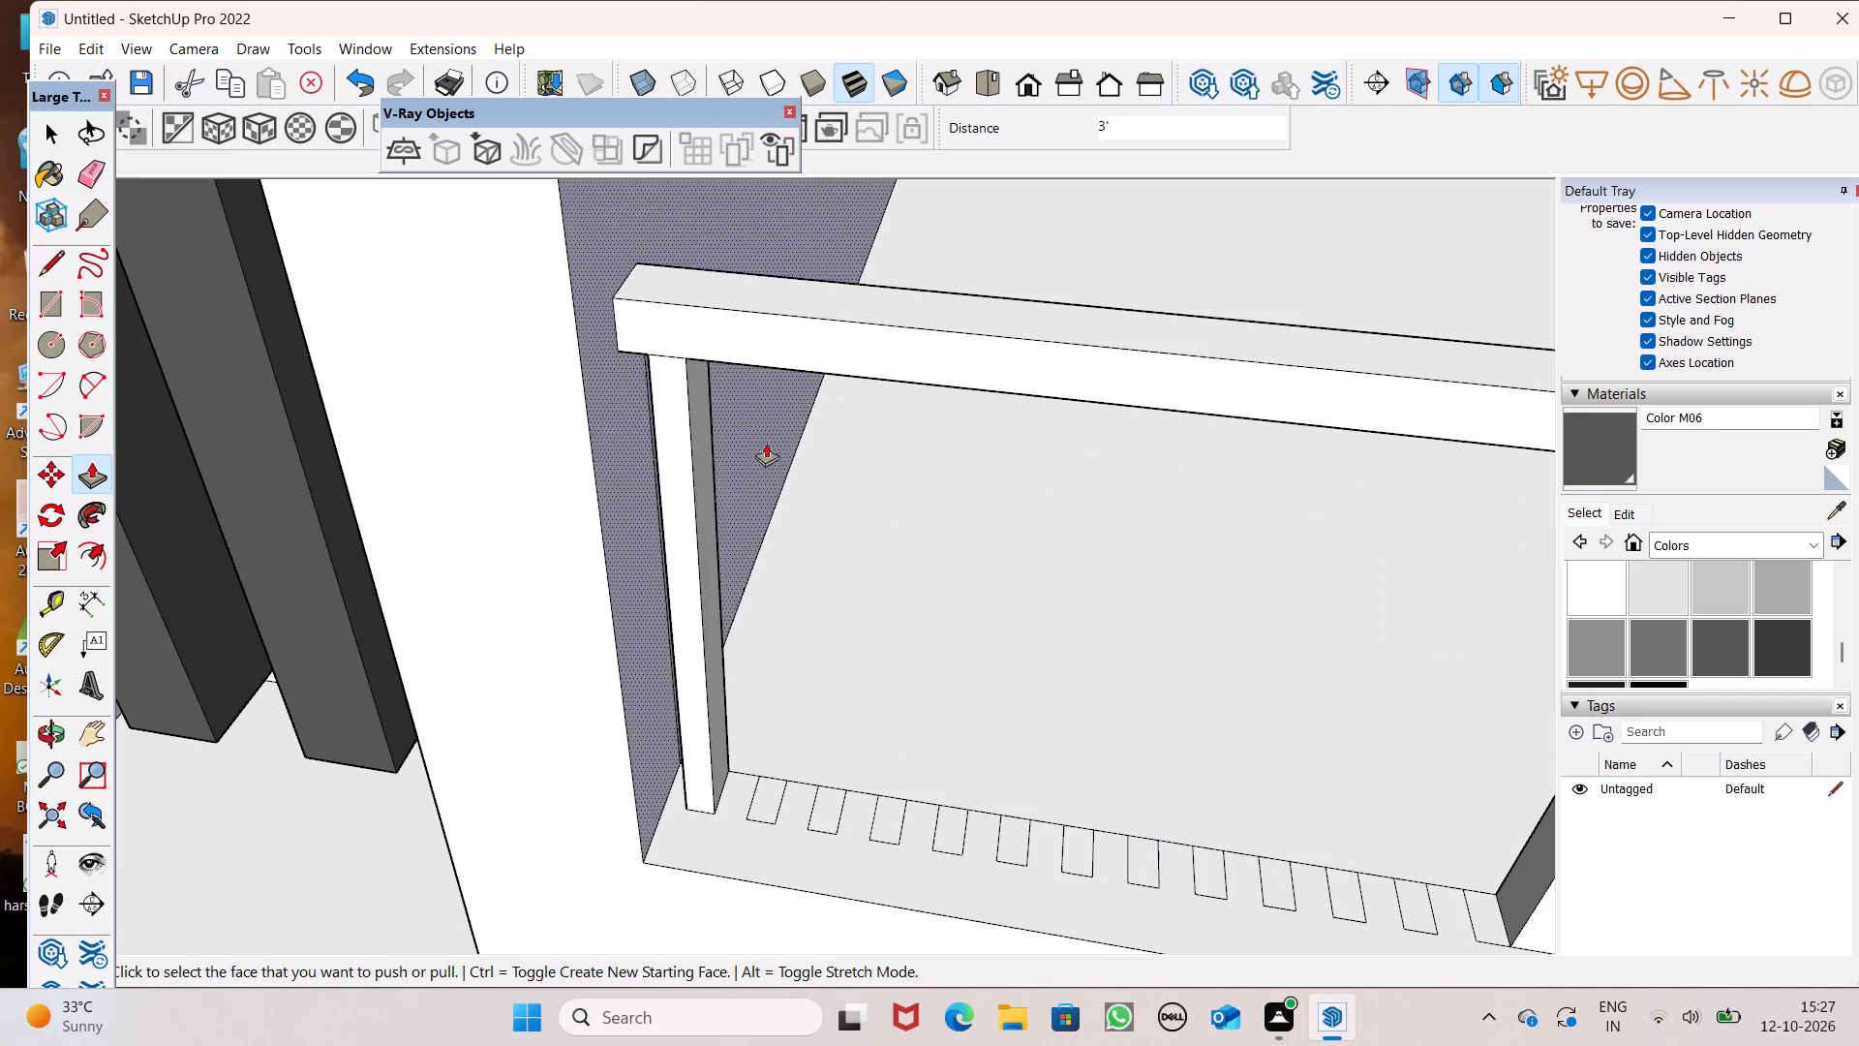
Pull the lowest balcony ledge's second small rectangle from the fins up about 2' 11 3/4", just below the parapet cap.
drag(776, 793, 777, 380)
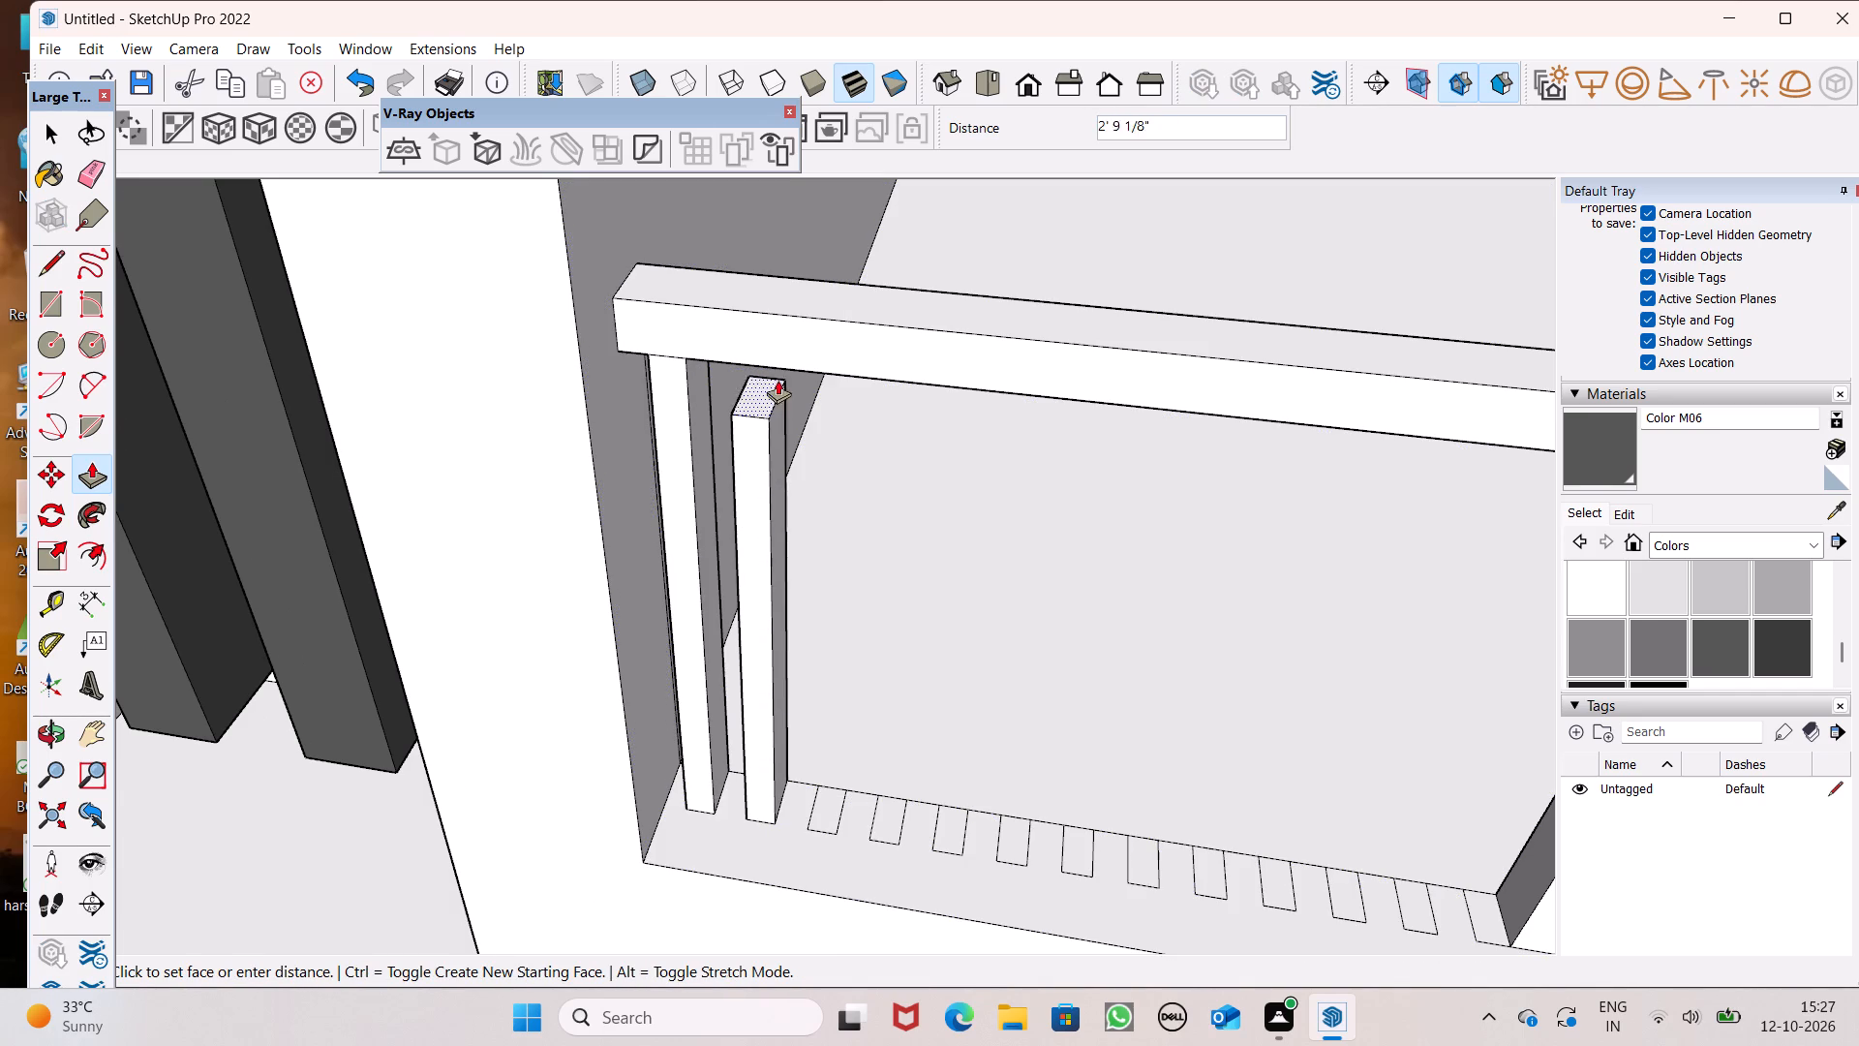
drag(777, 380, 784, 407)
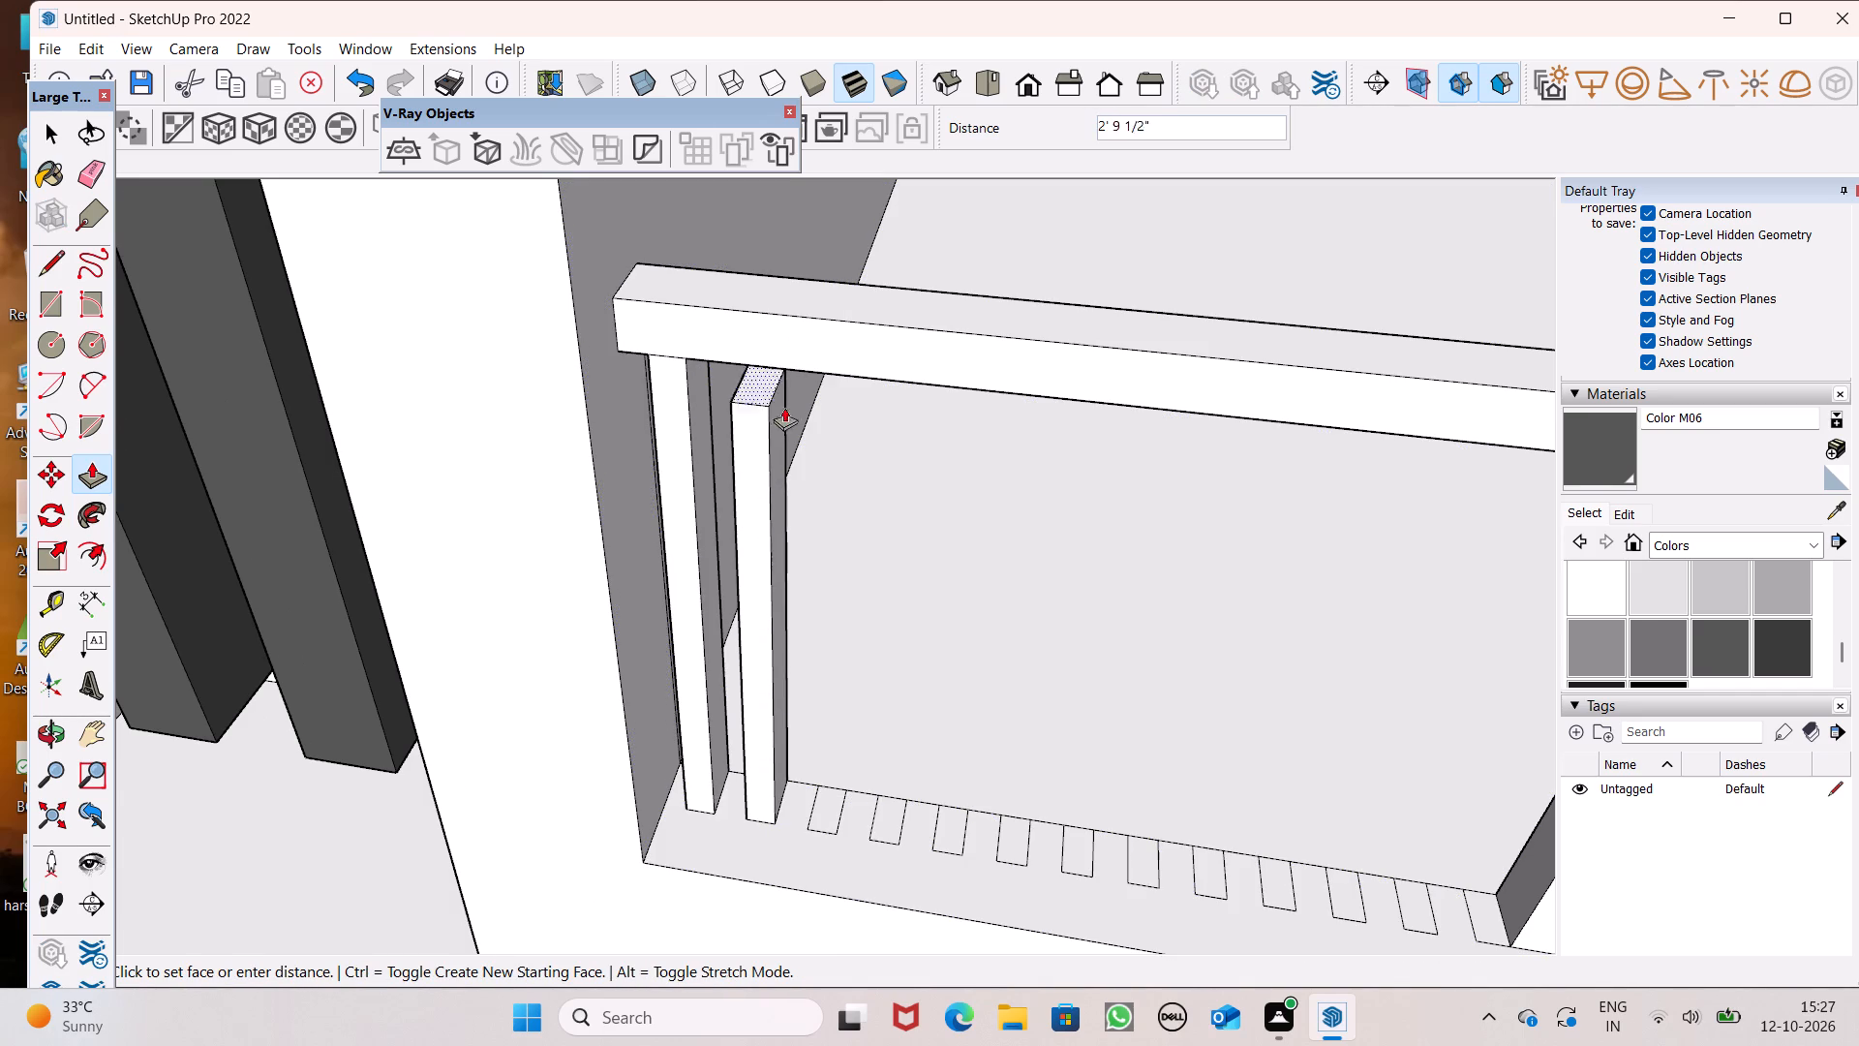
drag(784, 407, 725, 346)
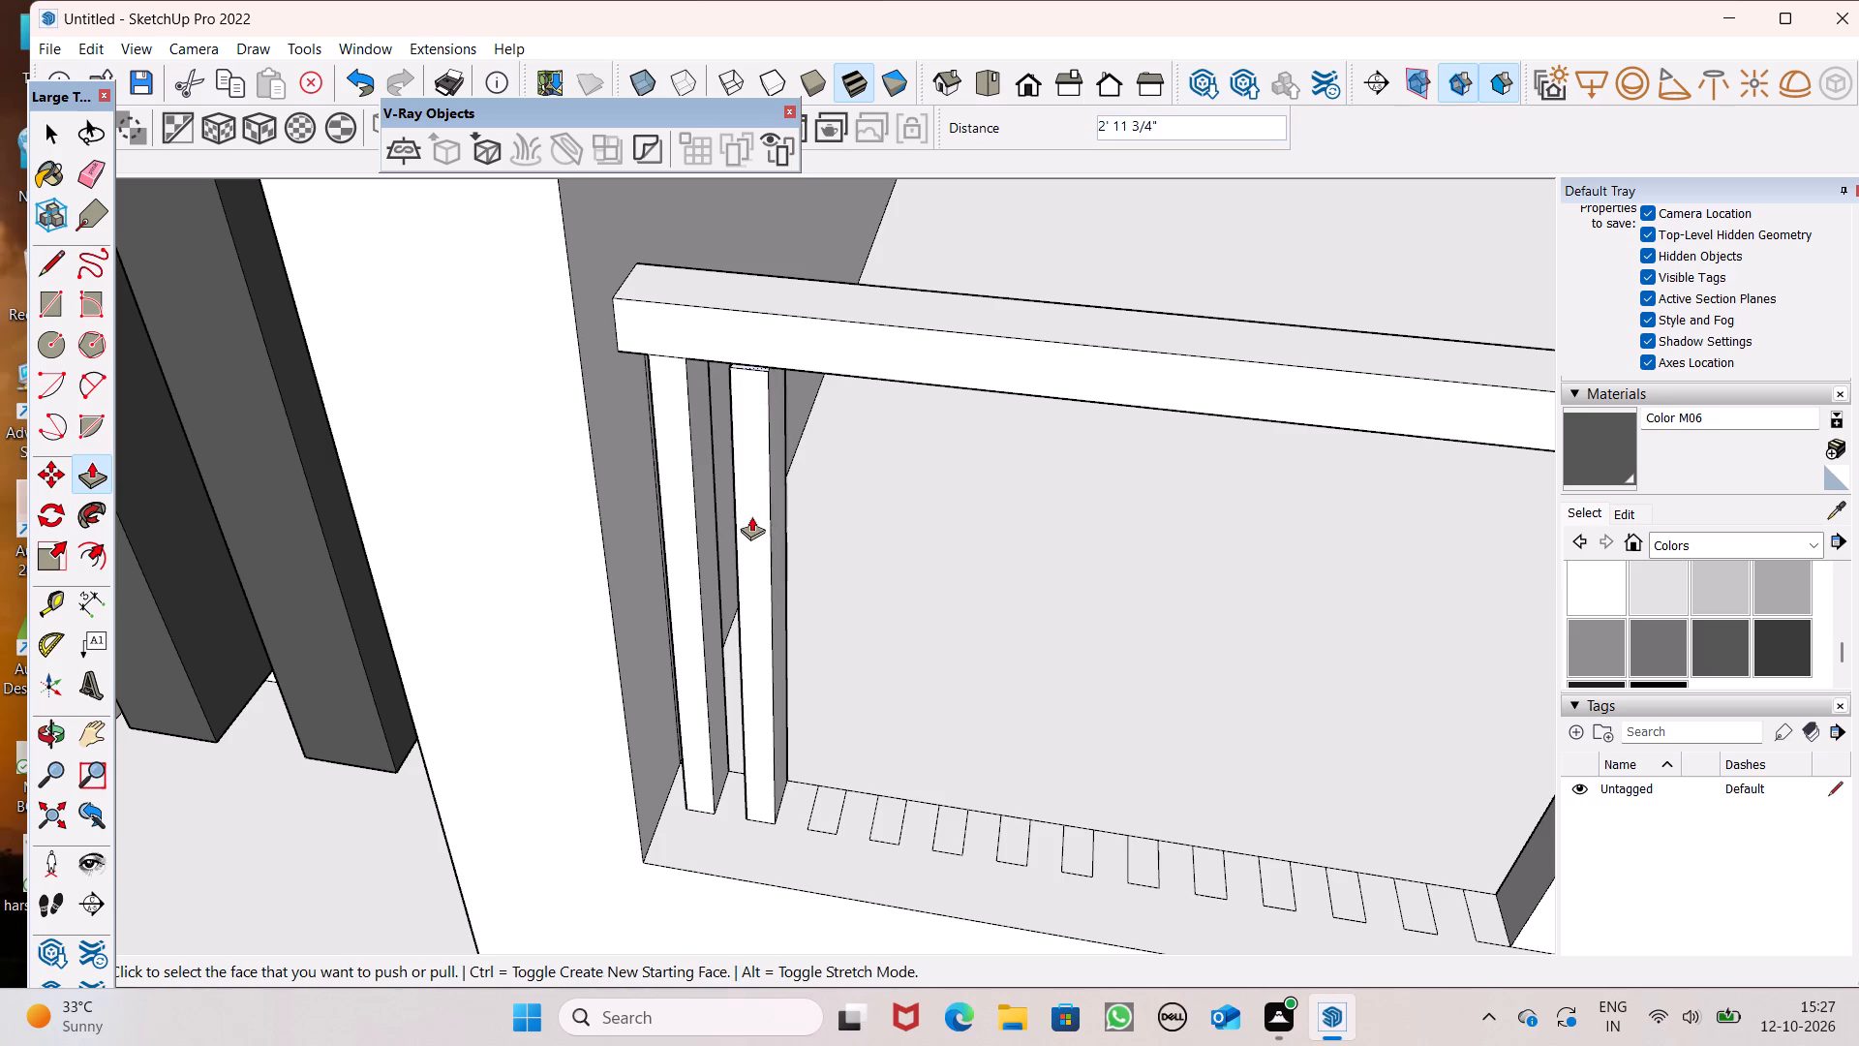
Extend the second bar's top face upward 1/4" to meet the parapet cap's underside.
middle_drag(751, 515, 841, 290)
scroll(808, 208, up, 15)
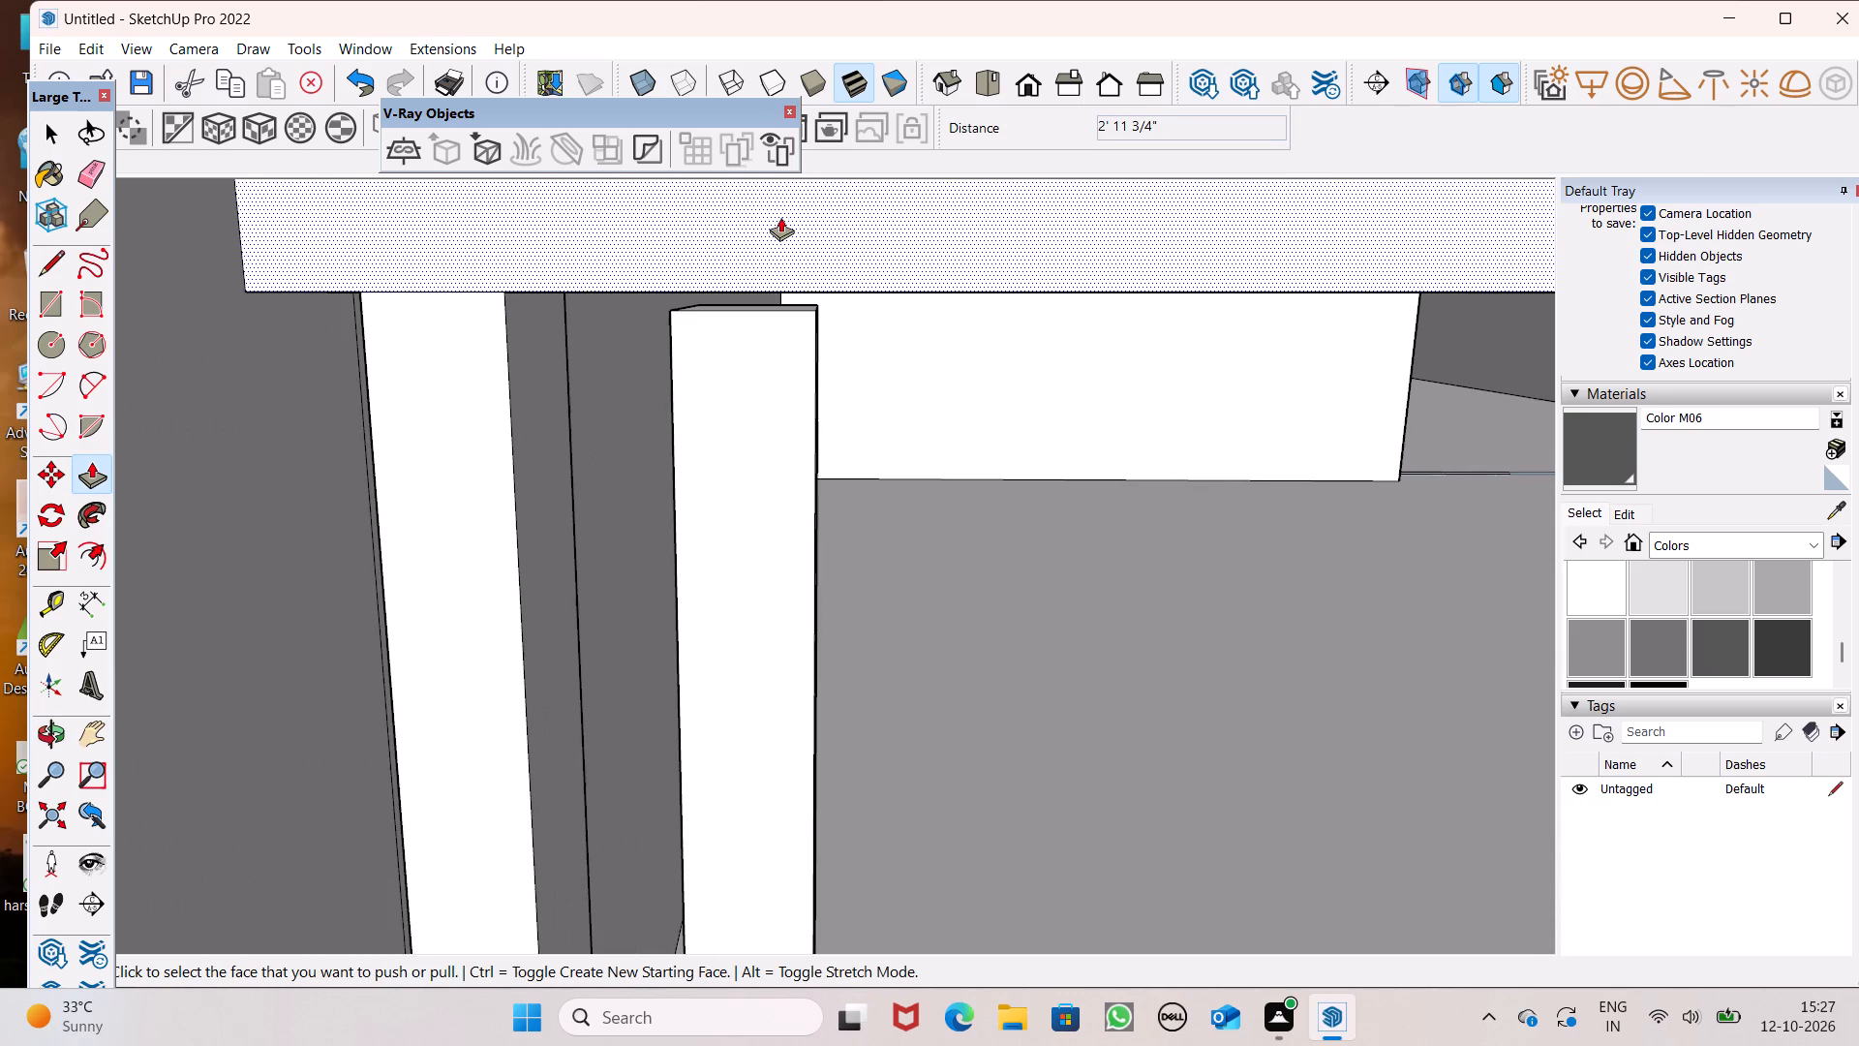
scroll(805, 279, up, 7)
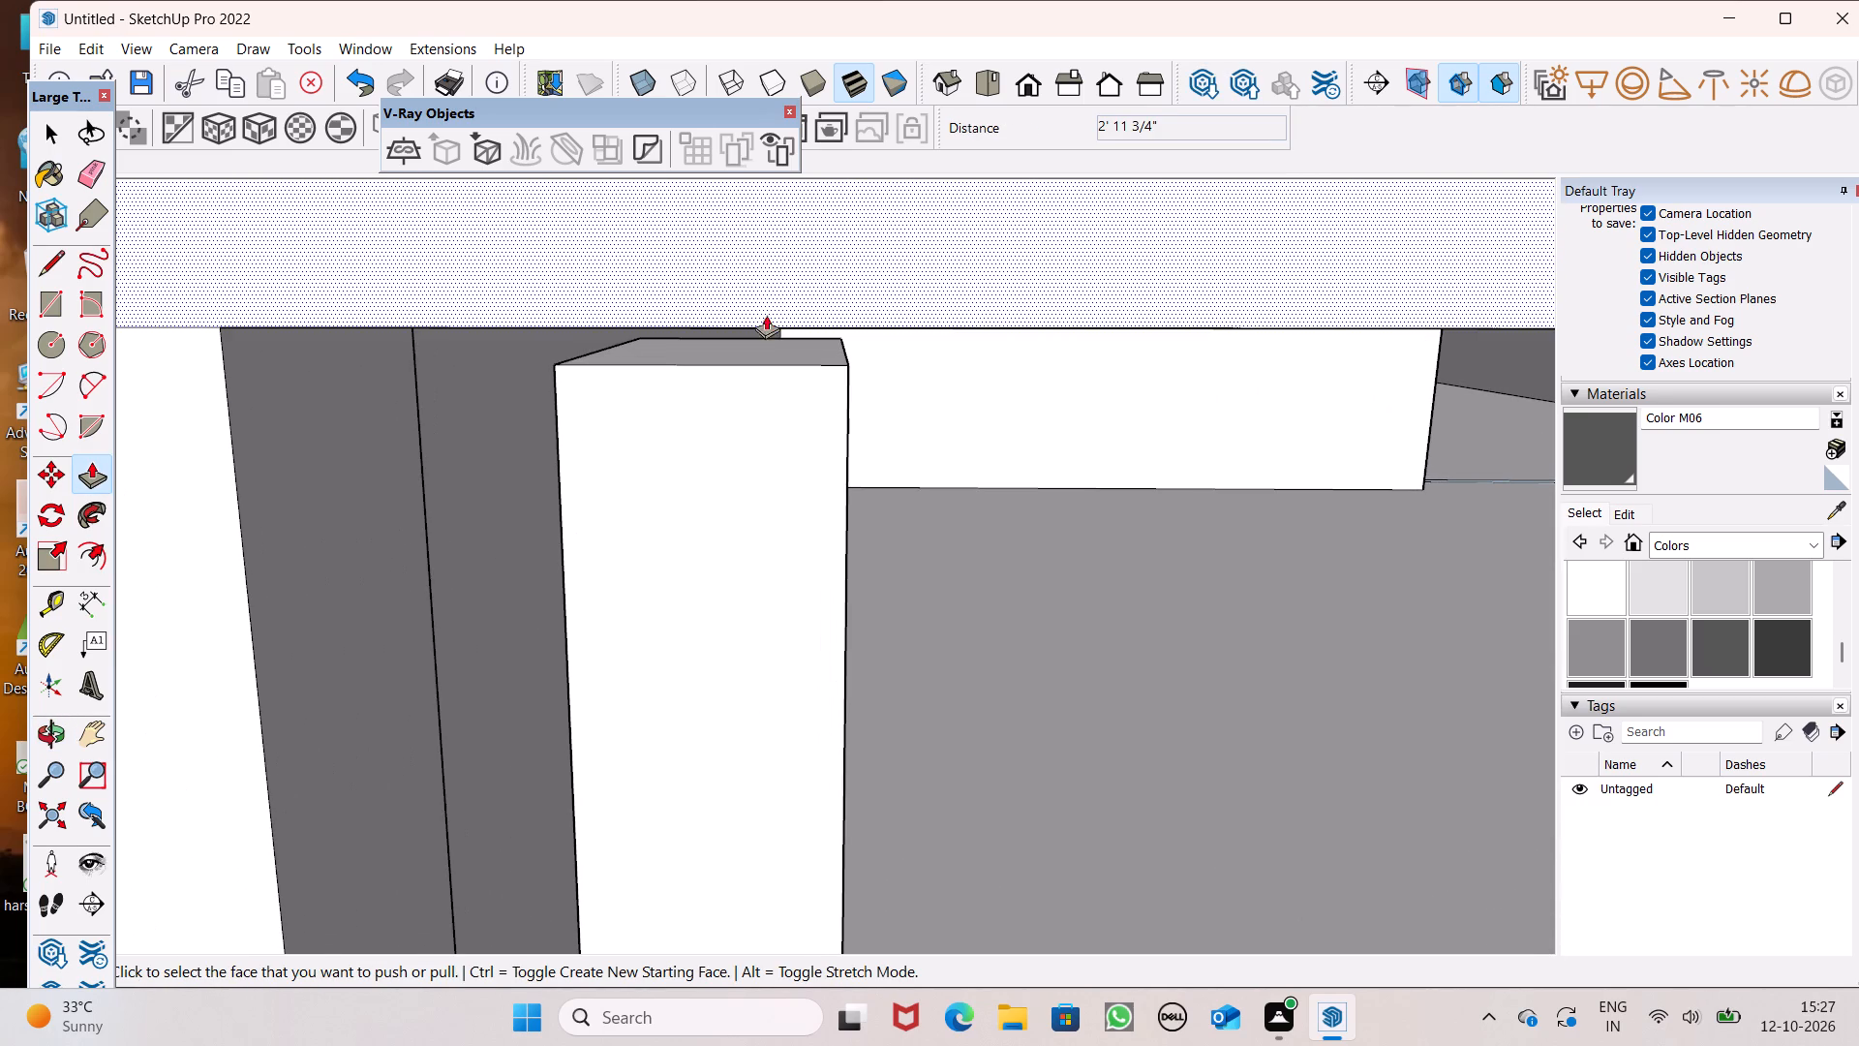
drag(757, 350, 757, 305)
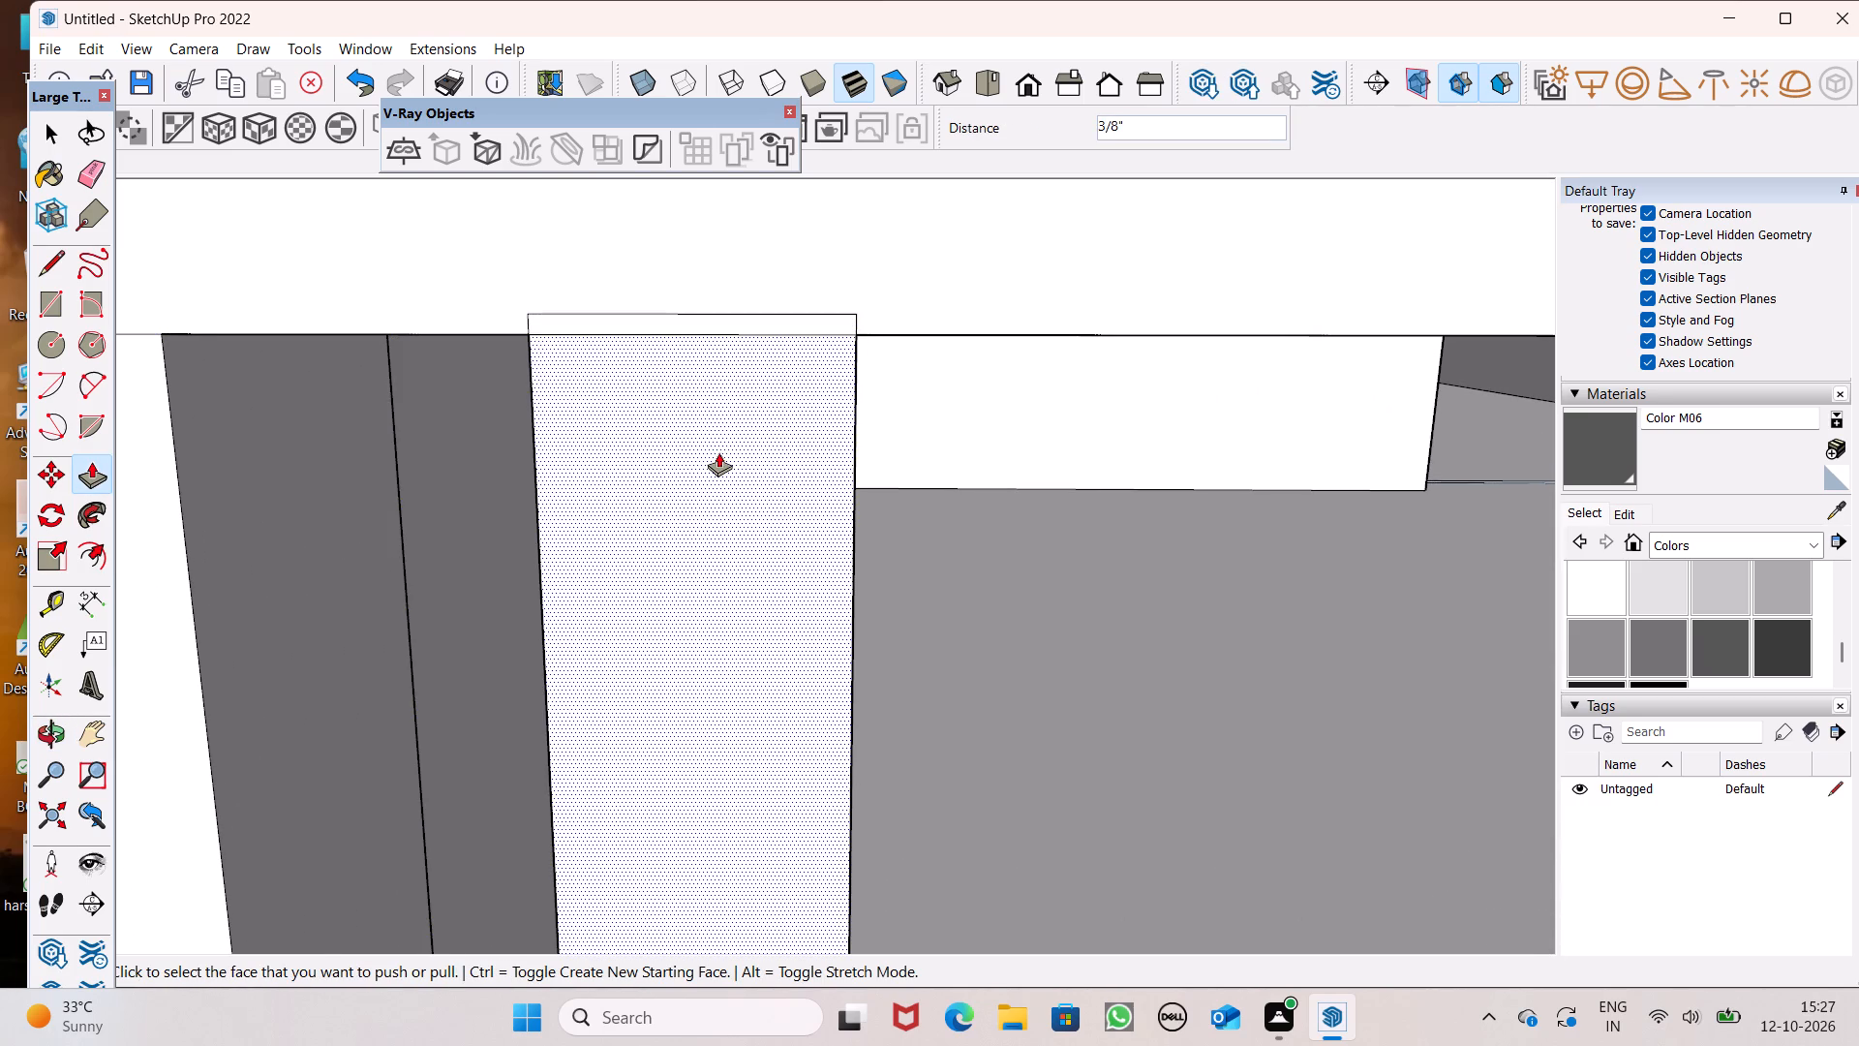
key(ctrl+z)
drag(717, 365, 726, 322)
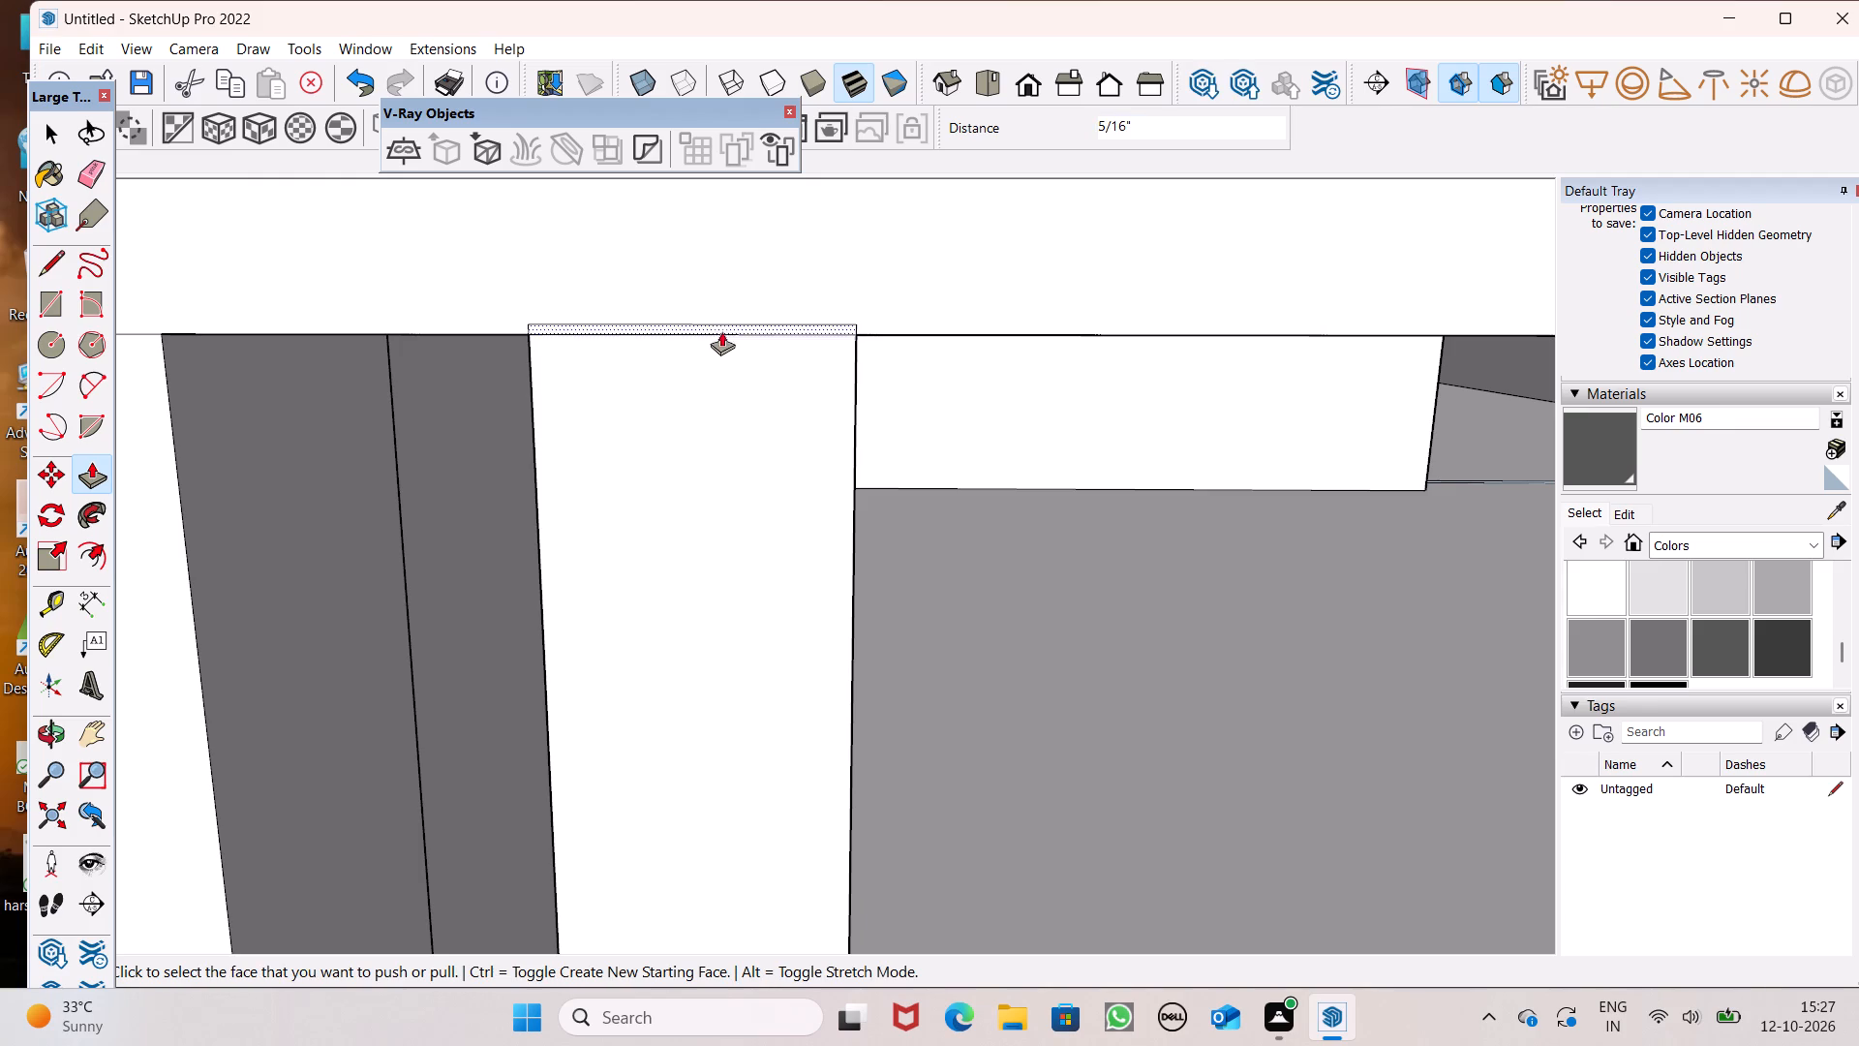
key(ctrl+z)
drag(698, 360, 702, 331)
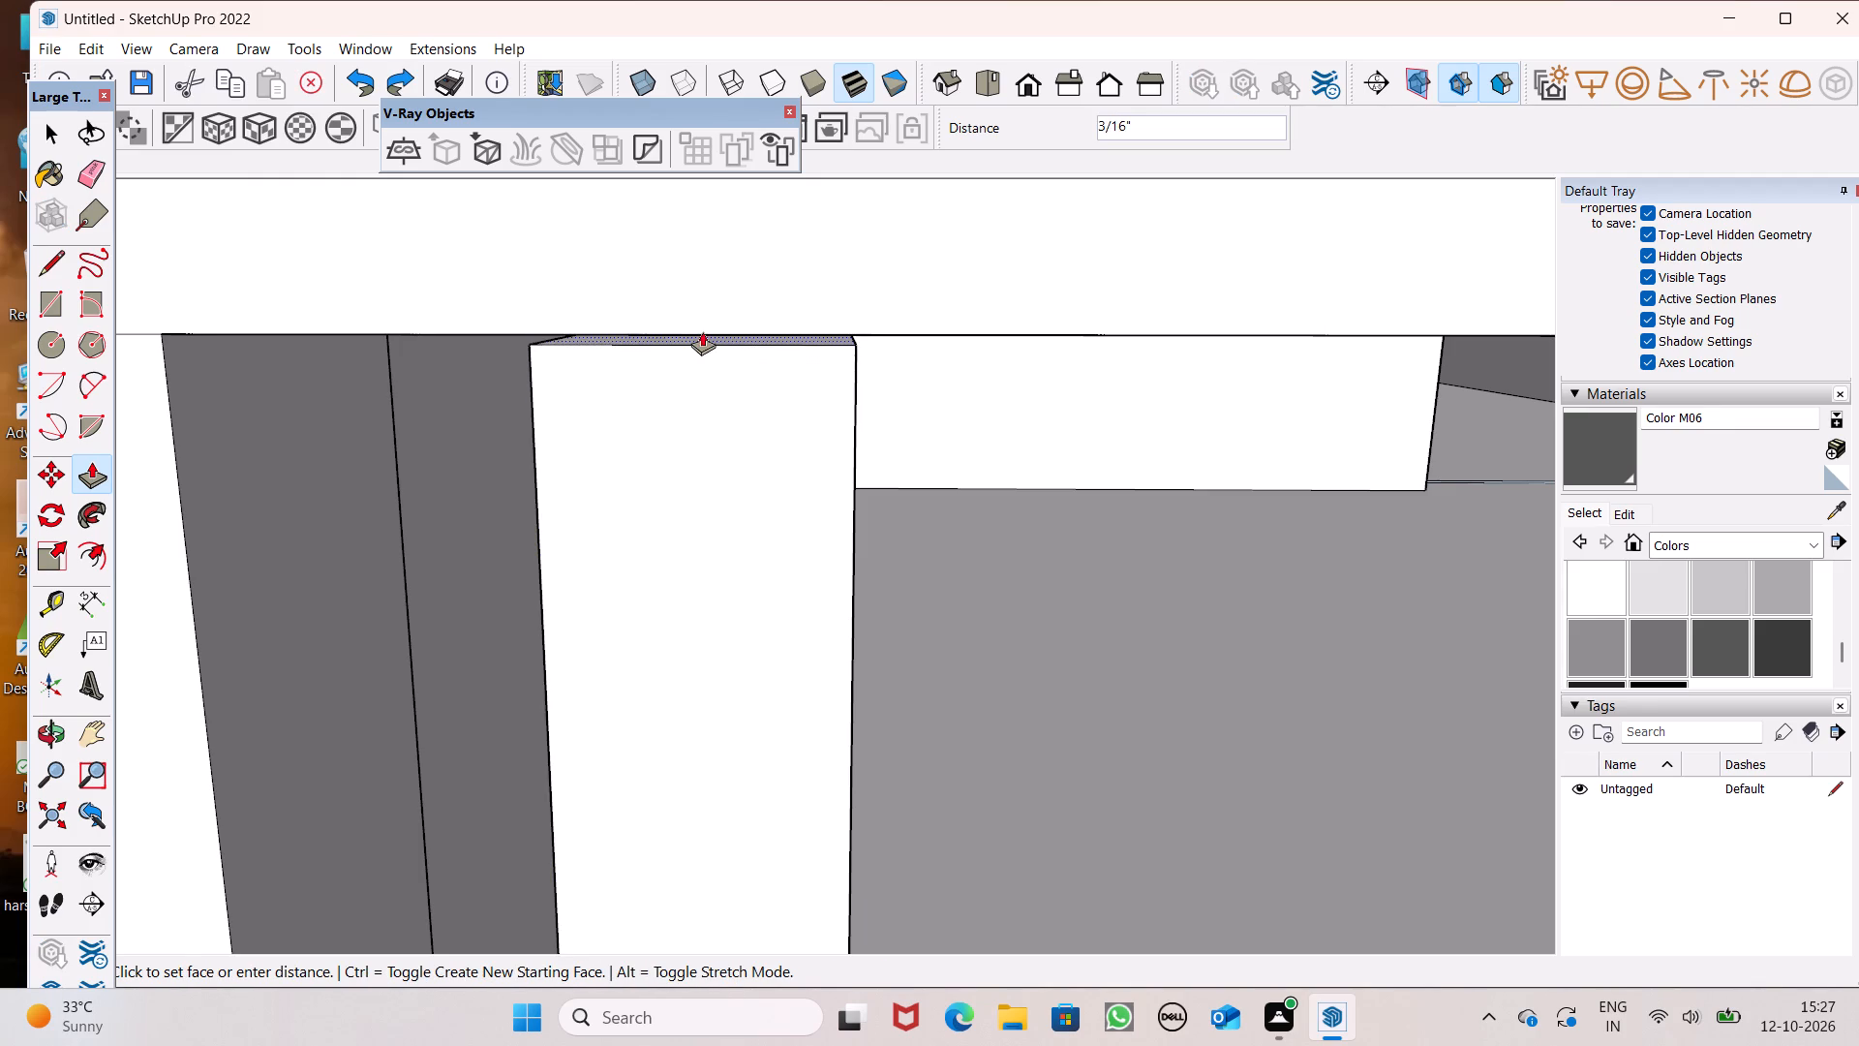
drag(702, 331, 708, 327)
Examine the lowest balcony's parapet opening and its remaining ledge rectangles from wider and closer viewpoints.
scroll(617, 403, down, 5)
scroll(589, 304, down, 14)
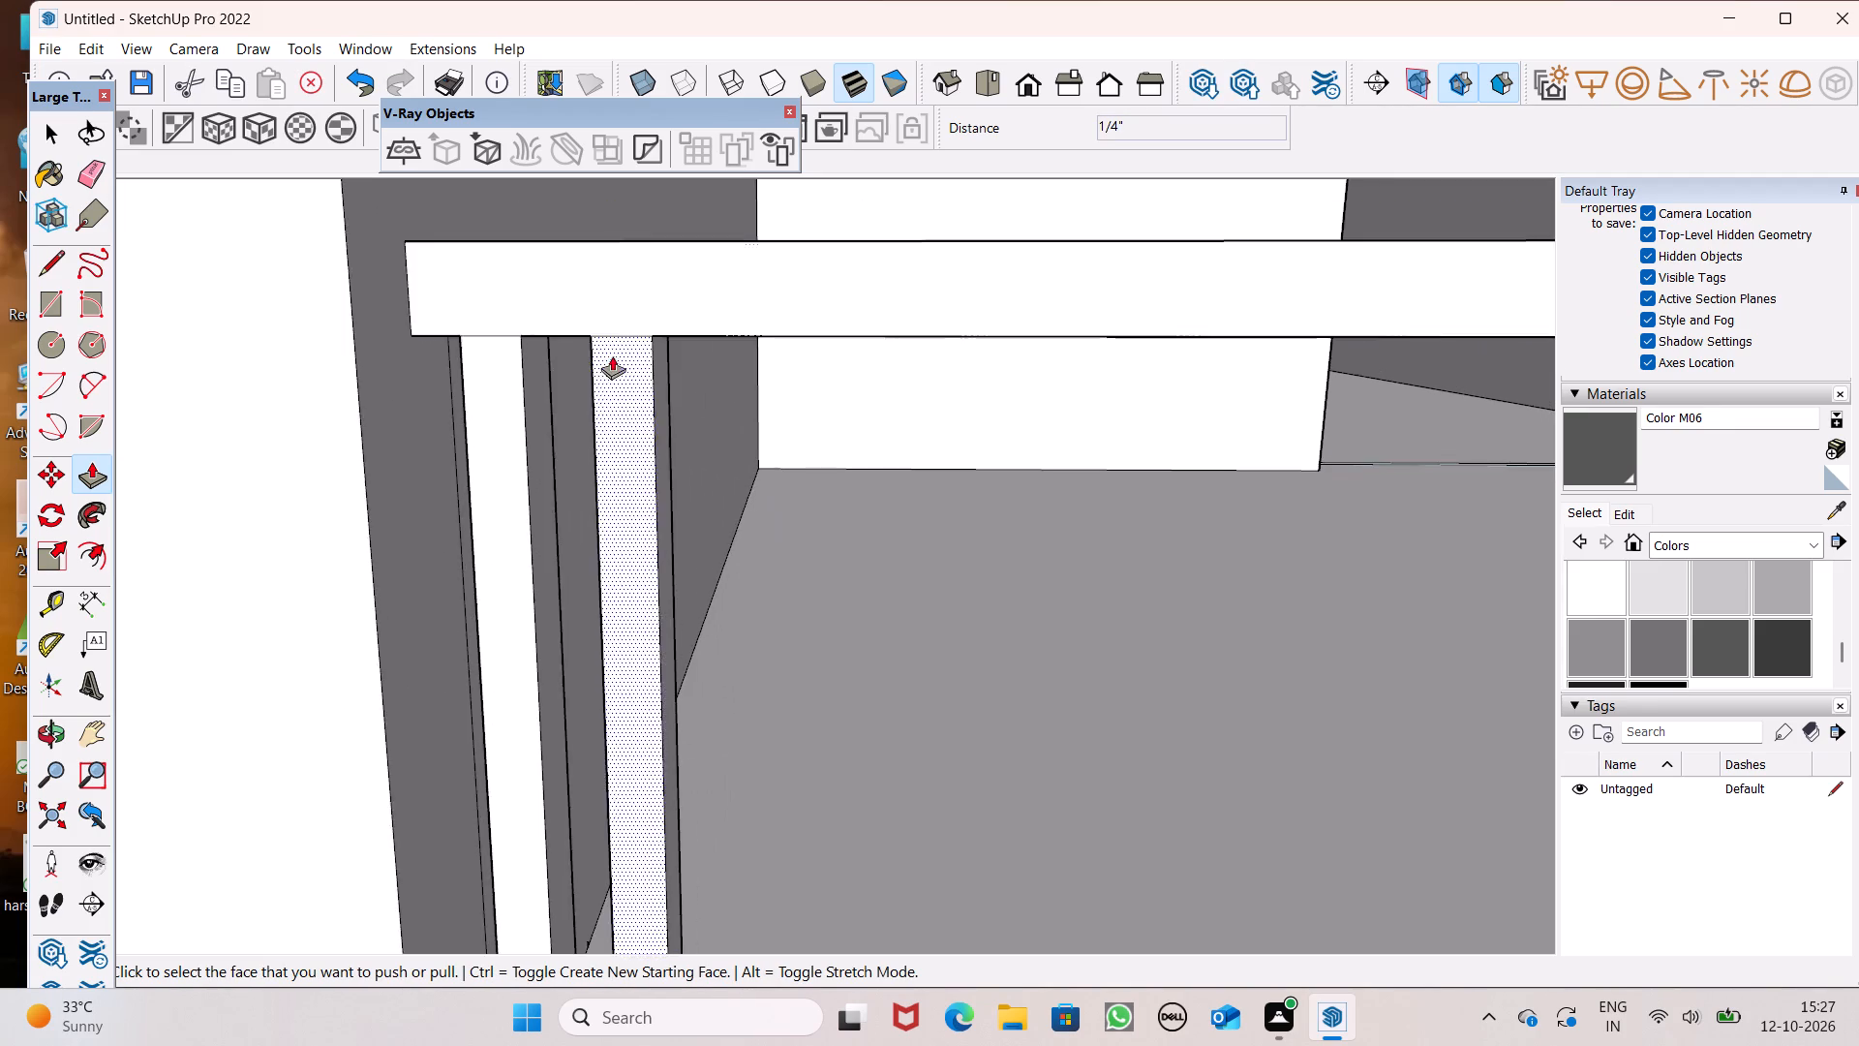
scroll(626, 290, down, 2)
scroll(626, 290, up, 1)
scroll(626, 290, down, 1)
middle_drag(804, 429, 746, 432)
scroll(778, 468, down, 3)
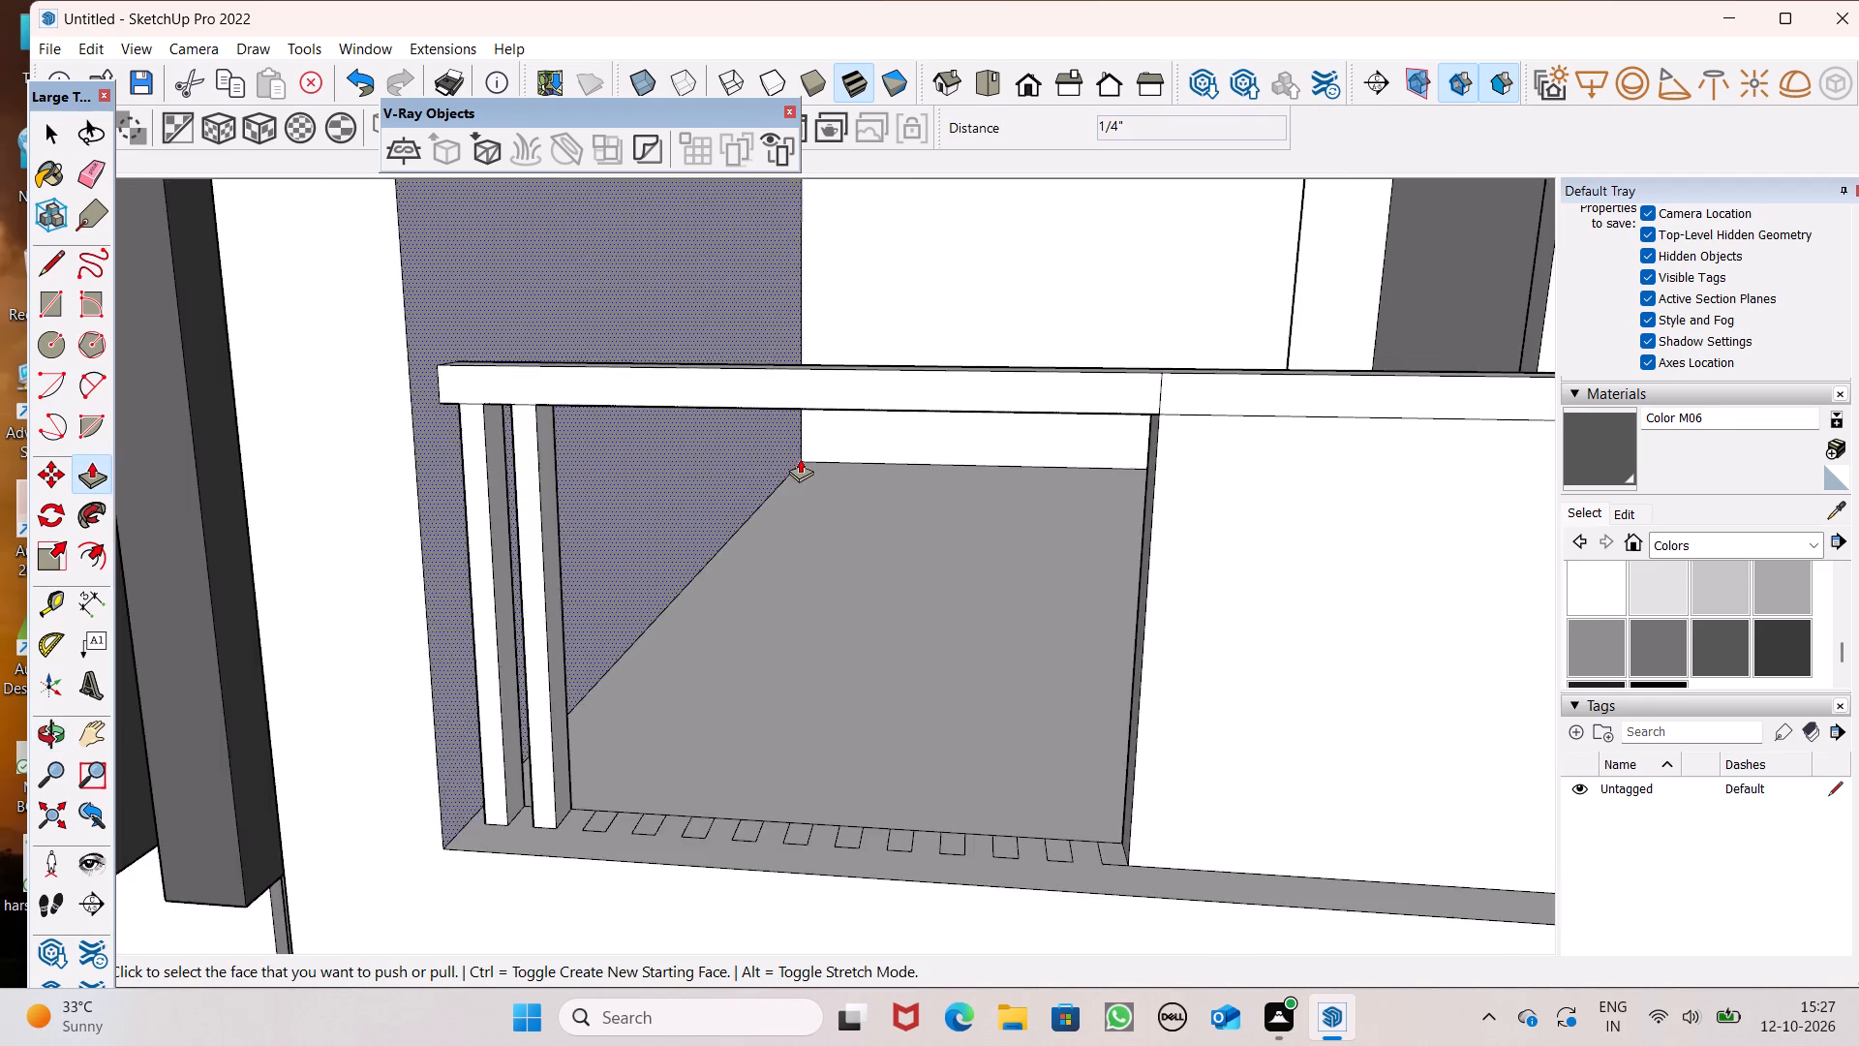
scroll(800, 458, down, 7)
middle_drag(653, 385, 396, 337)
scroll(533, 464, up, 2)
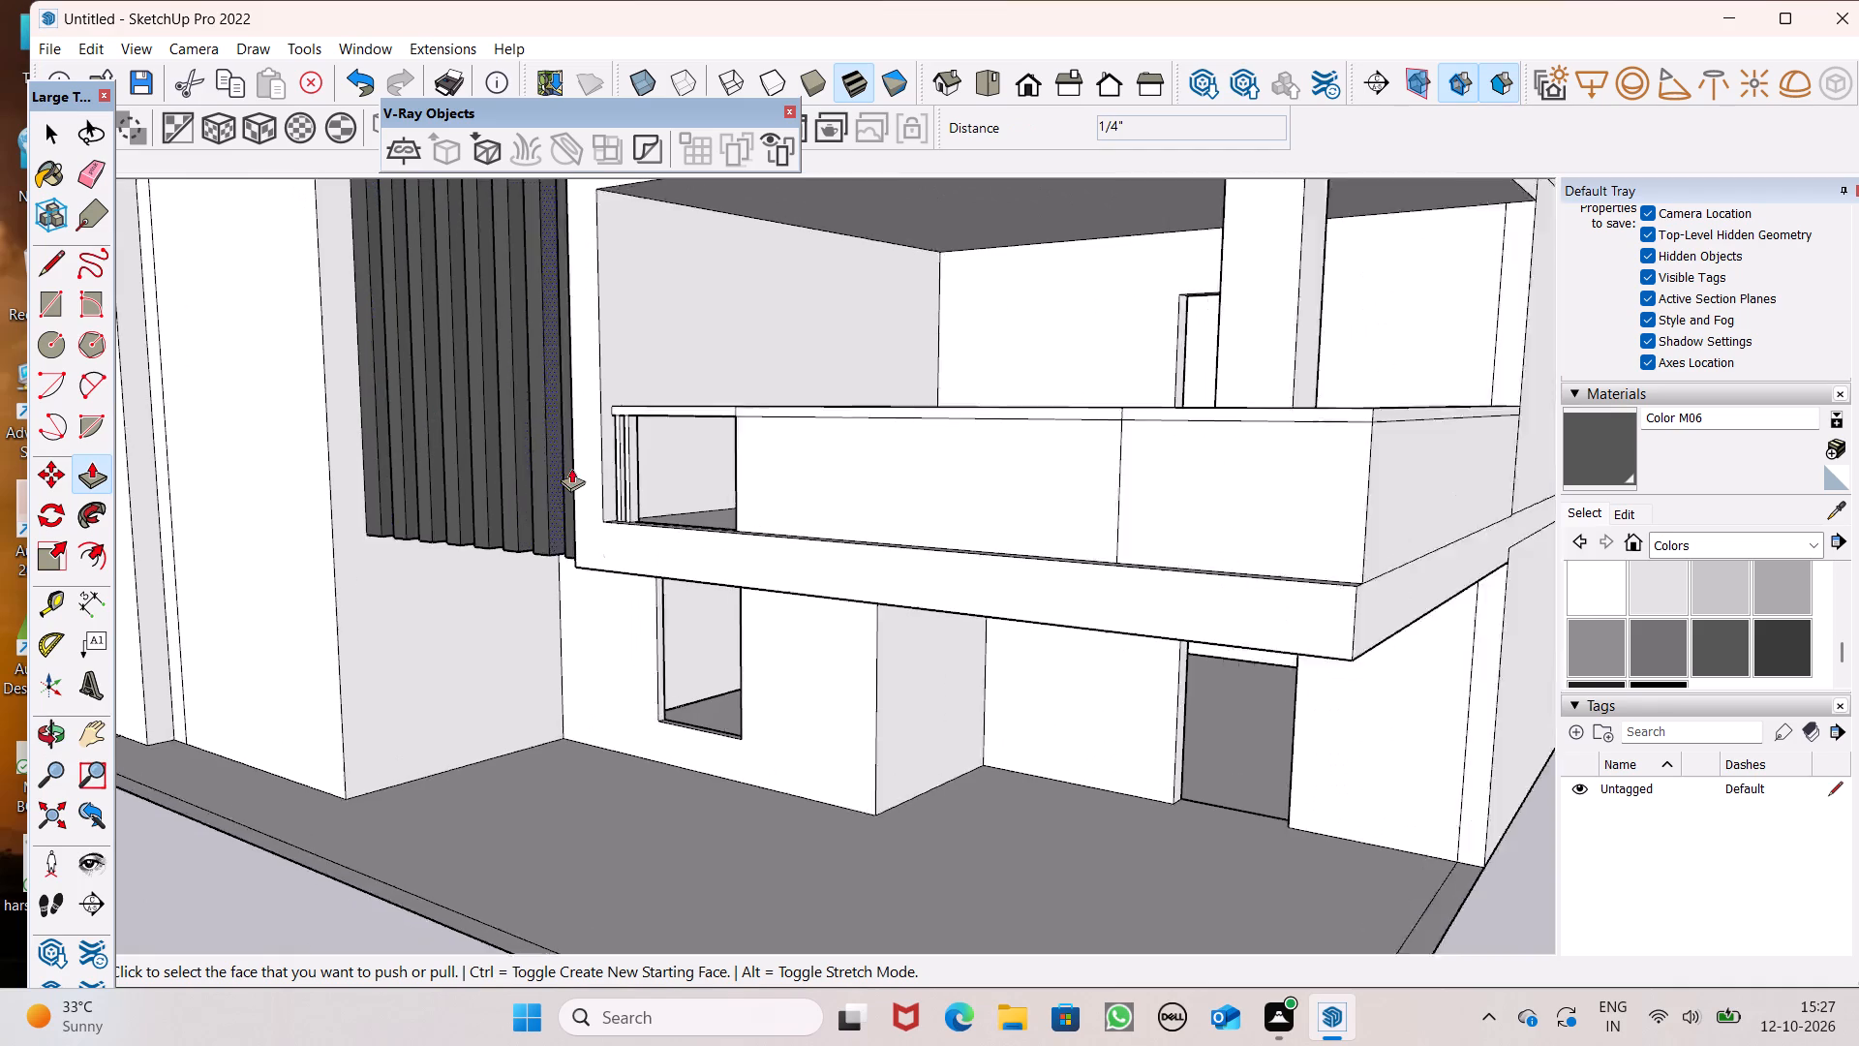
scroll(571, 468, up, 5)
scroll(582, 470, down, 4)
scroll(720, 516, down, 3)
middle_drag(784, 622, 1072, 880)
scroll(1023, 777, up, 8)
scroll(1040, 735, down, 3)
middle_drag(1125, 730, 1163, 883)
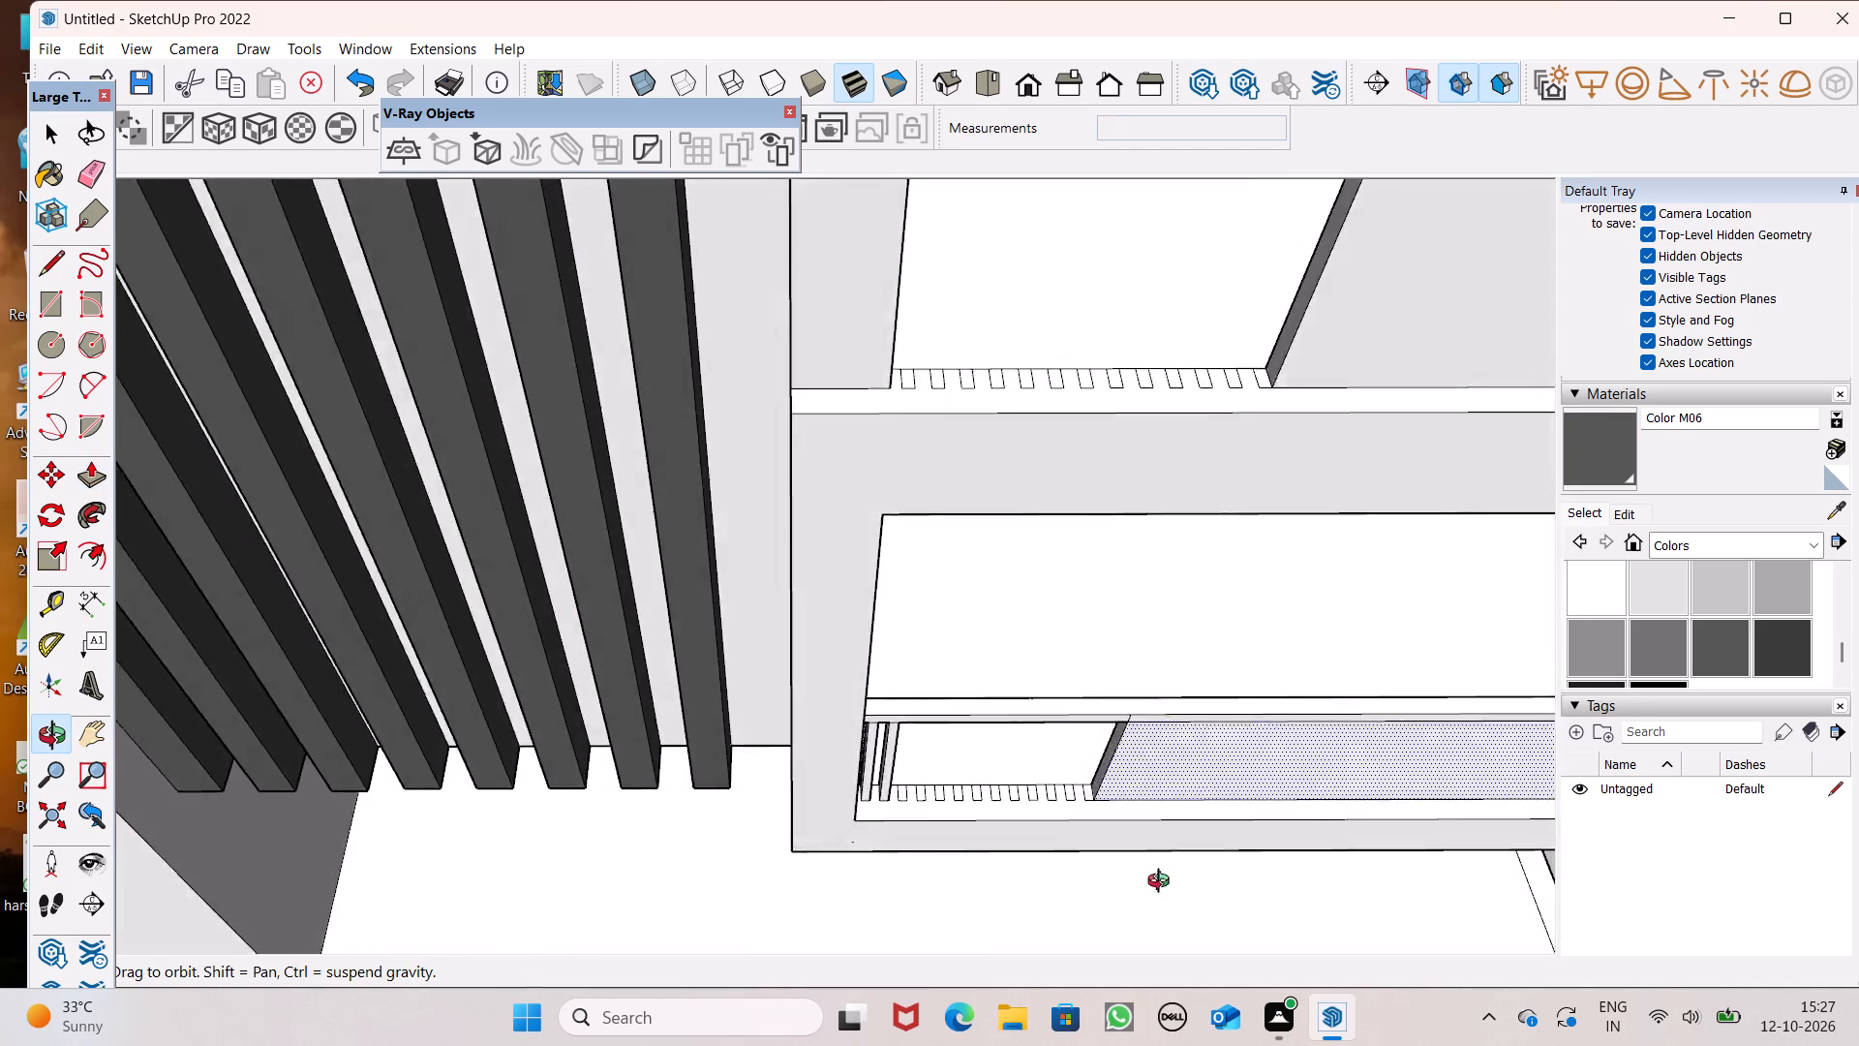
middle_drag(1163, 883, 1147, 919)
scroll(1148, 925, up, 5)
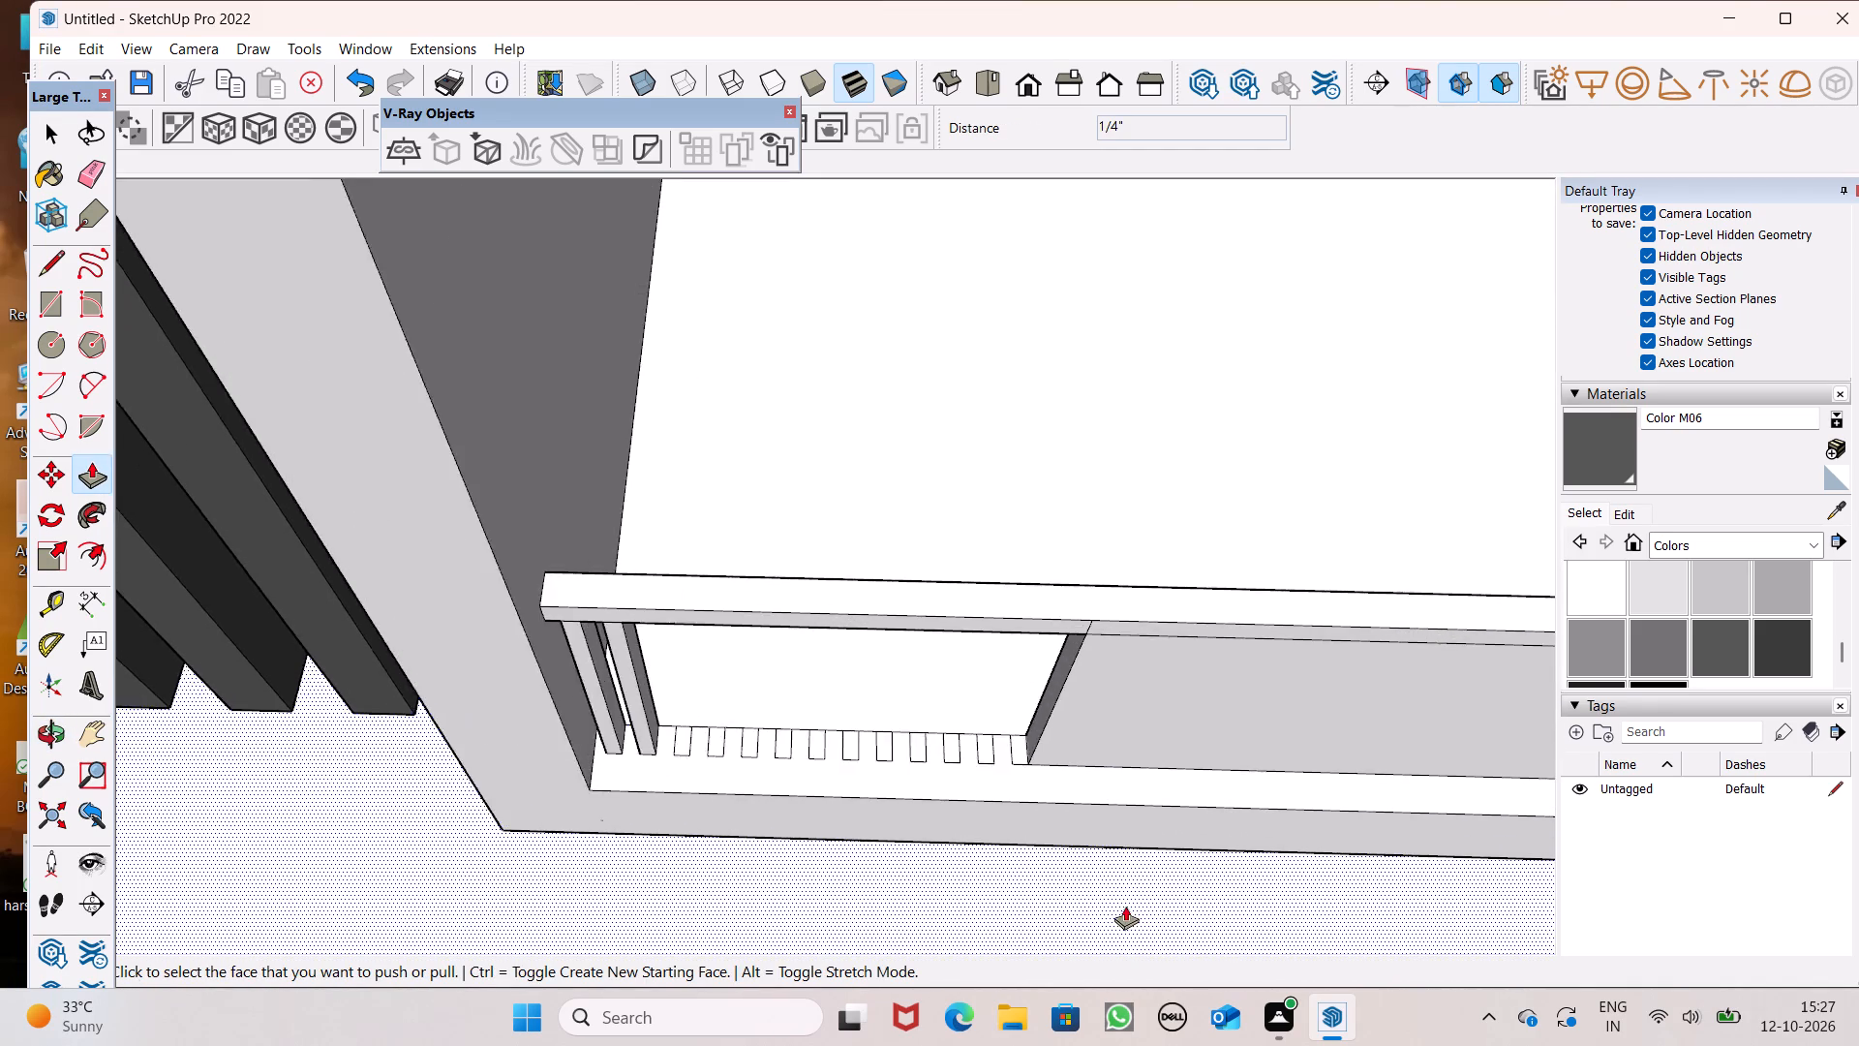
scroll(1125, 906, up, 3)
scroll(938, 613, down, 13)
scroll(939, 527, up, 3)
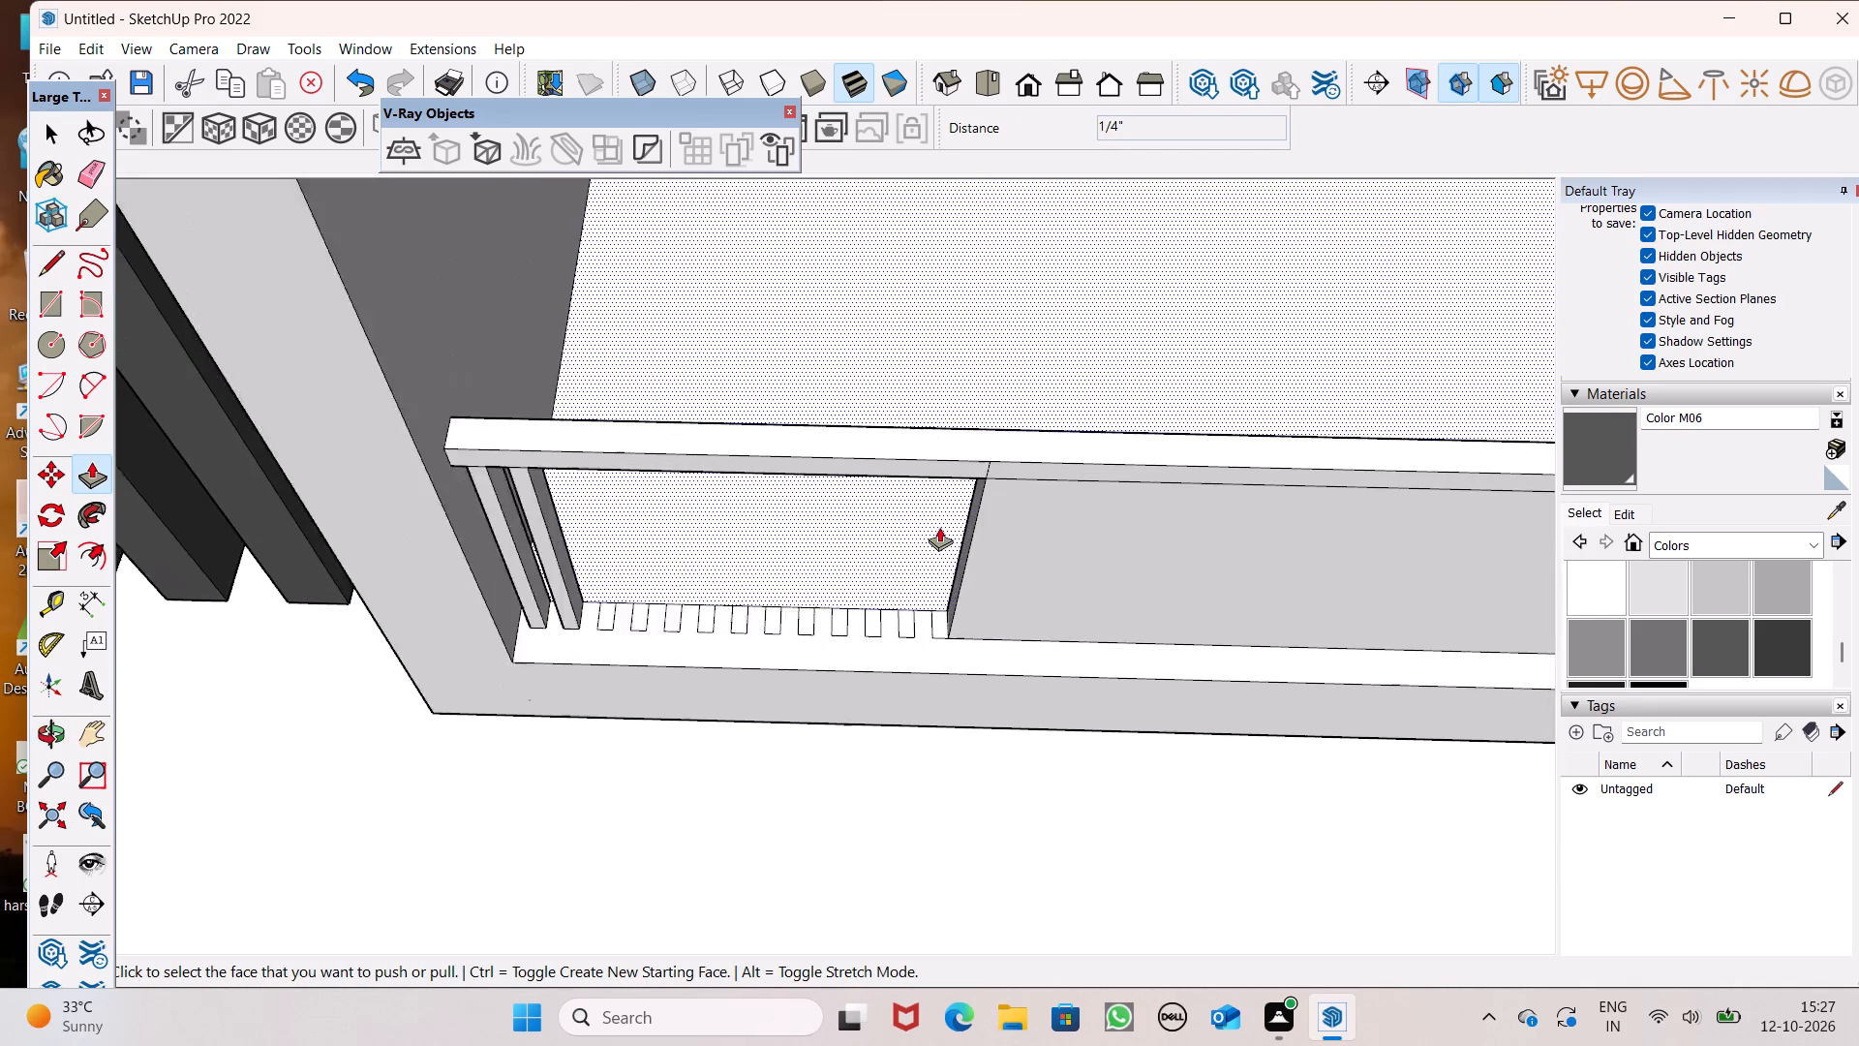
scroll(939, 527, up, 4)
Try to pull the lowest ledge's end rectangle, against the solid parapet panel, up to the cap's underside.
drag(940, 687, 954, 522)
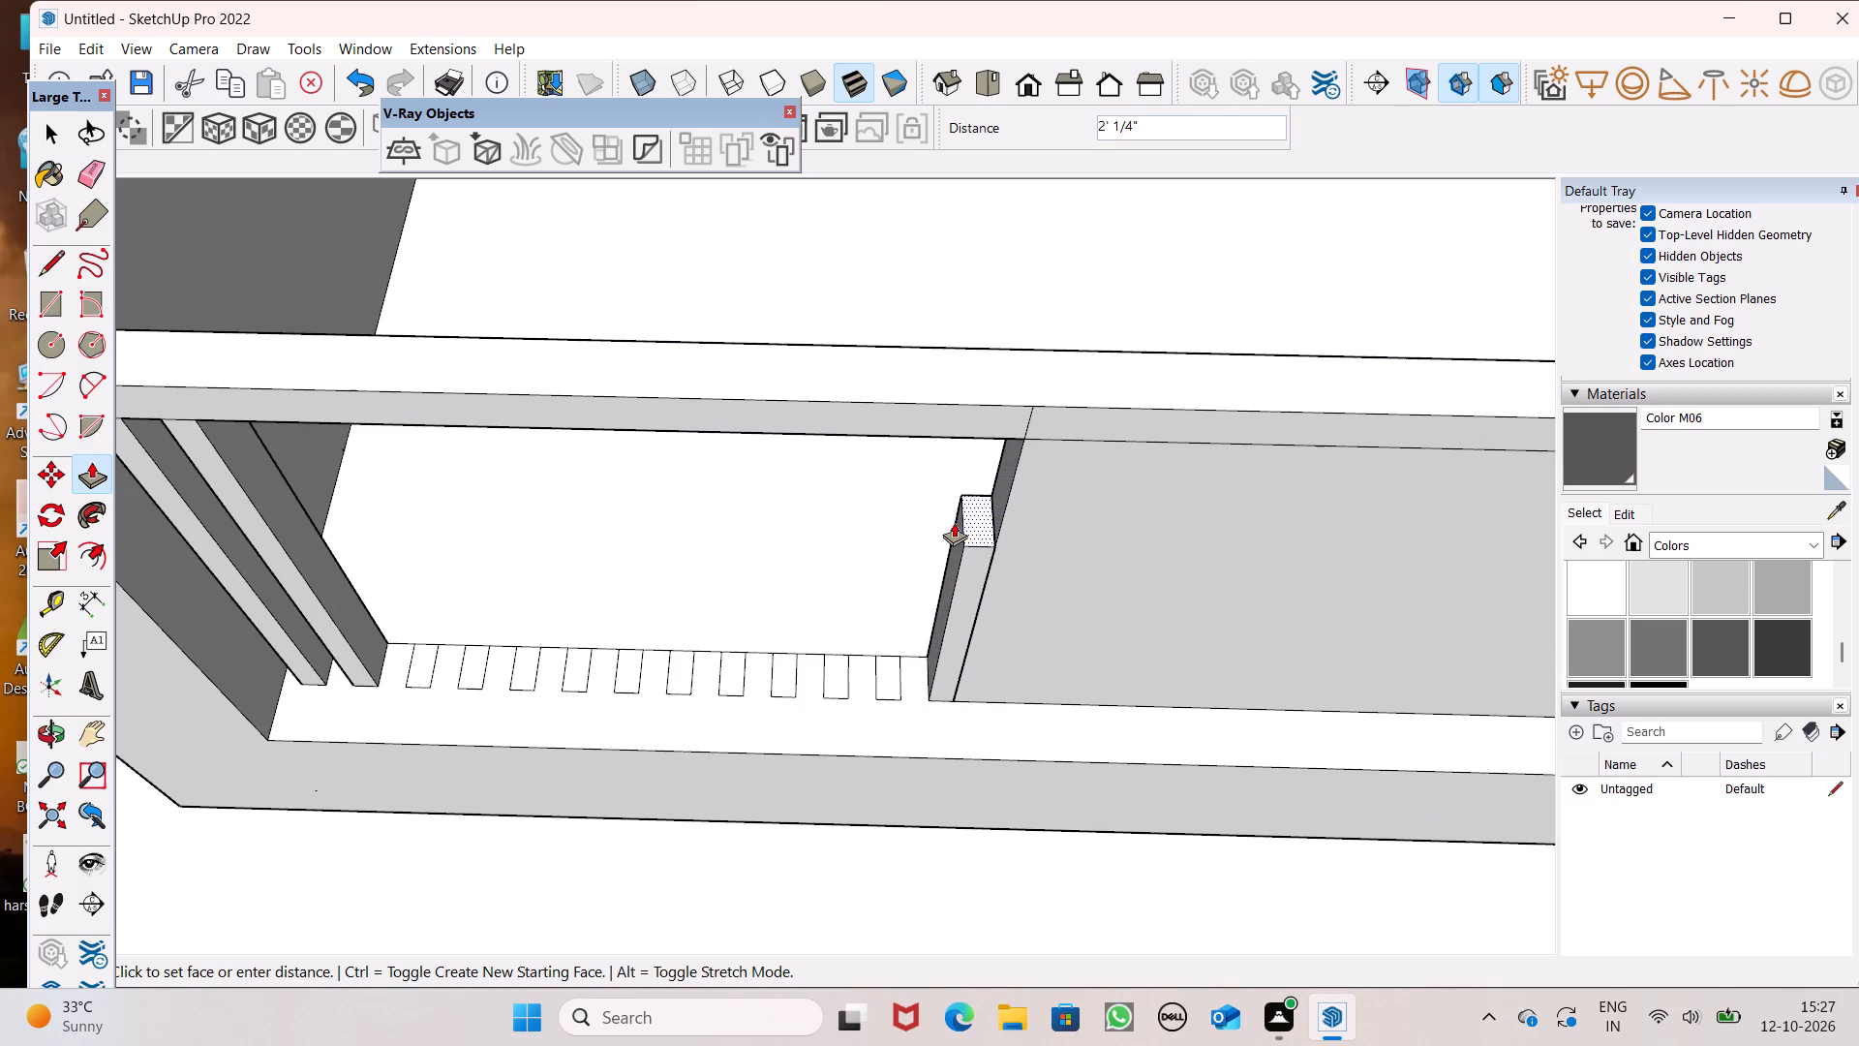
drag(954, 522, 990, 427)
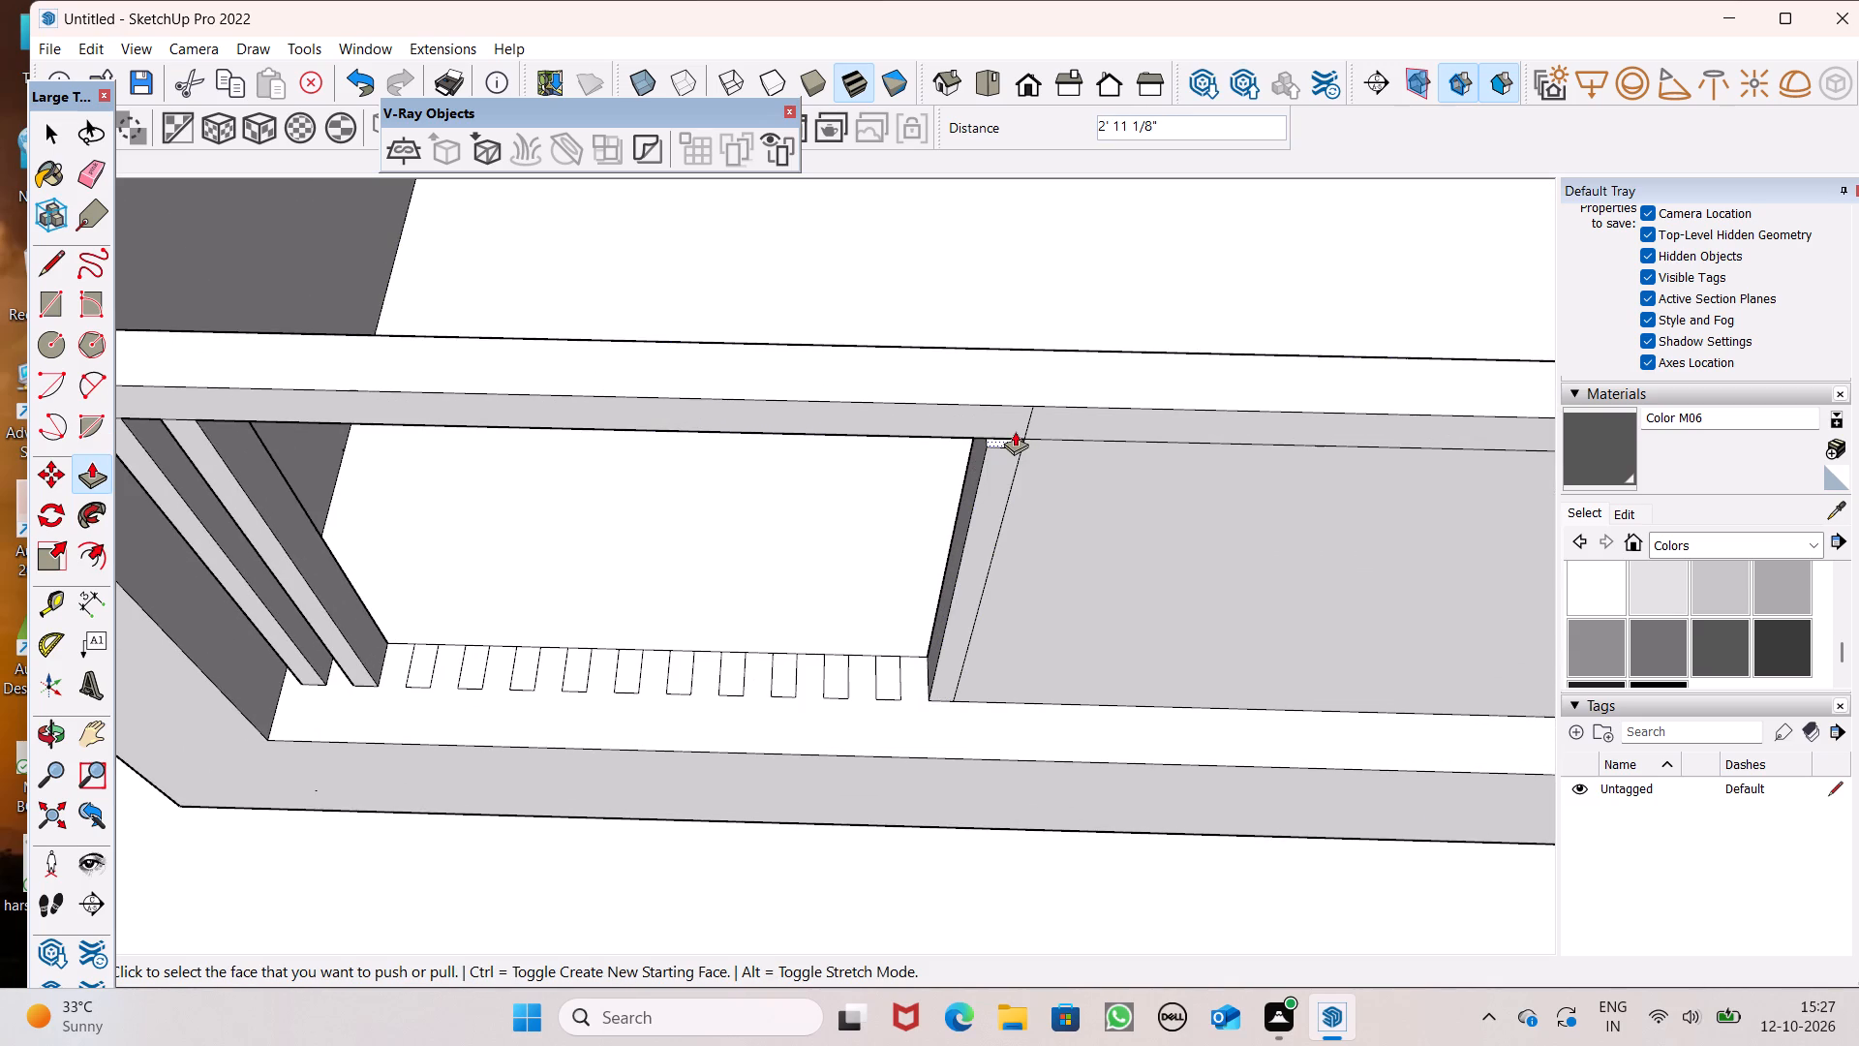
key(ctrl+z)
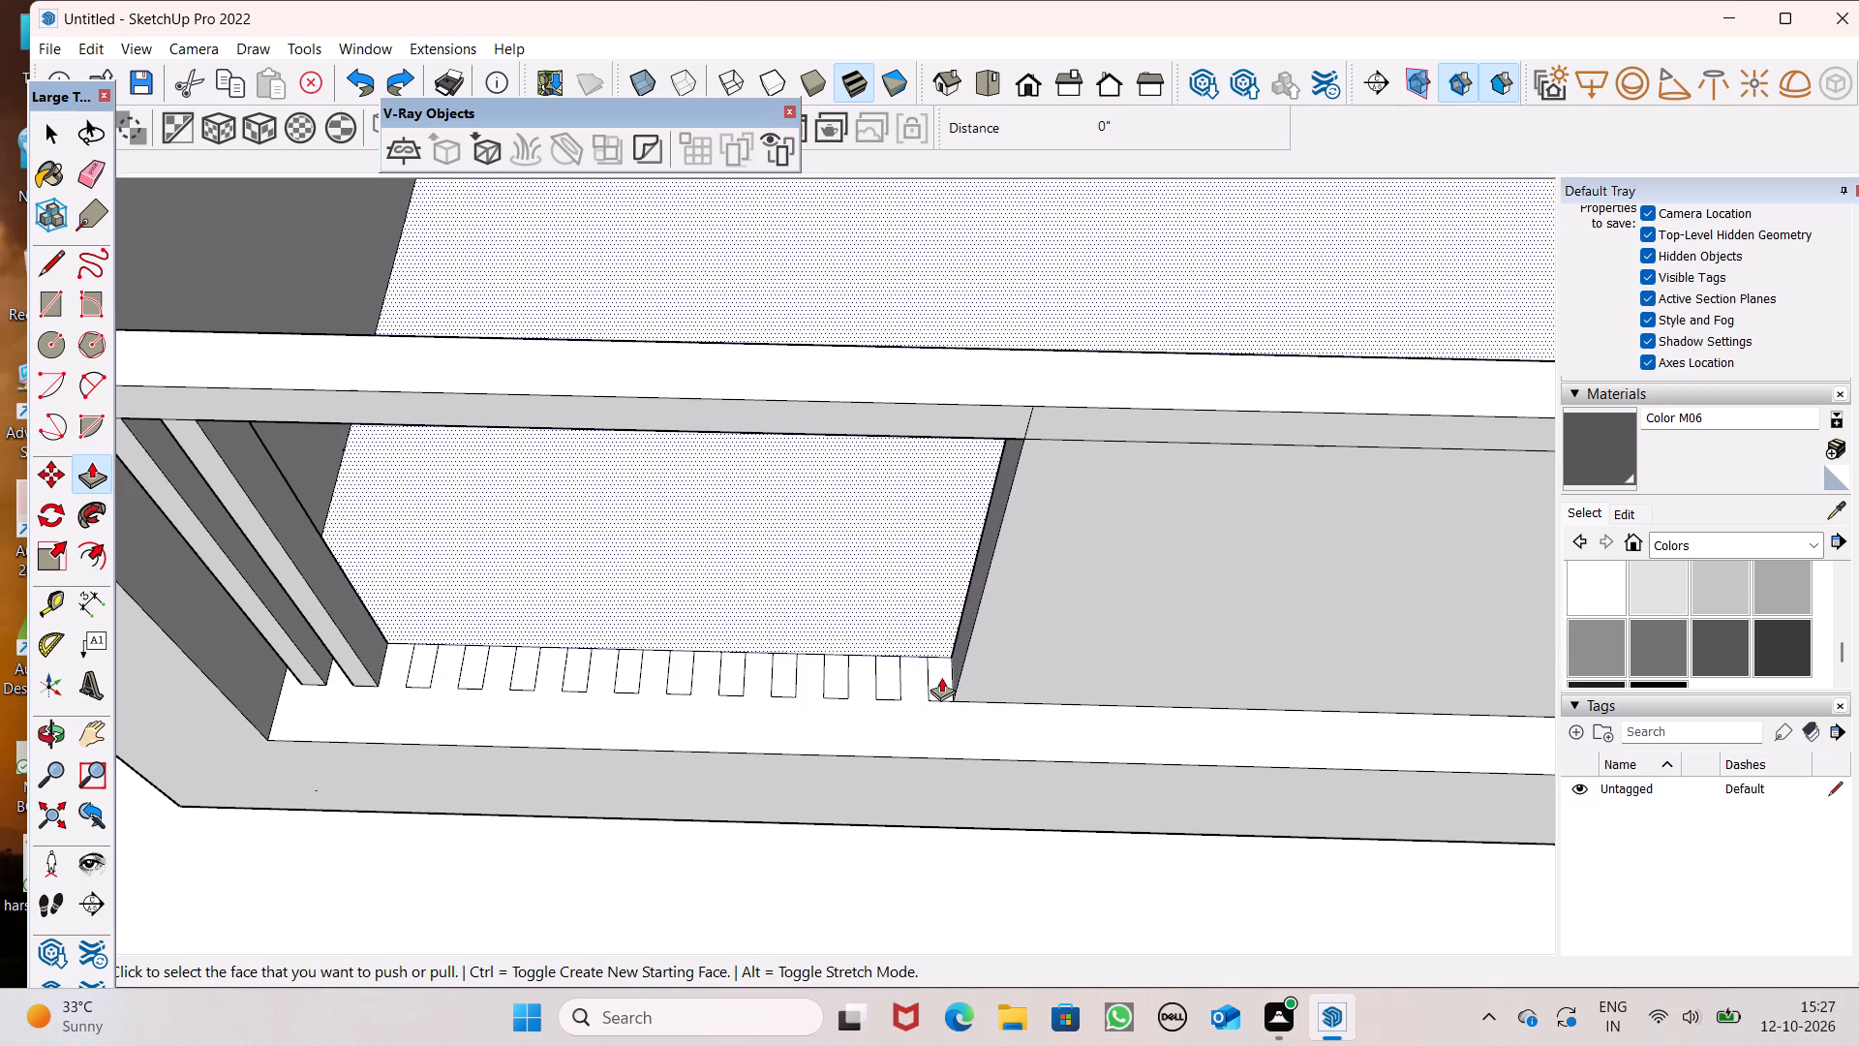
Pull the three lowest-ledge rectangles nearest the solid parapet panel up 3' each to the cap's underside.
drag(941, 677, 1019, 449)
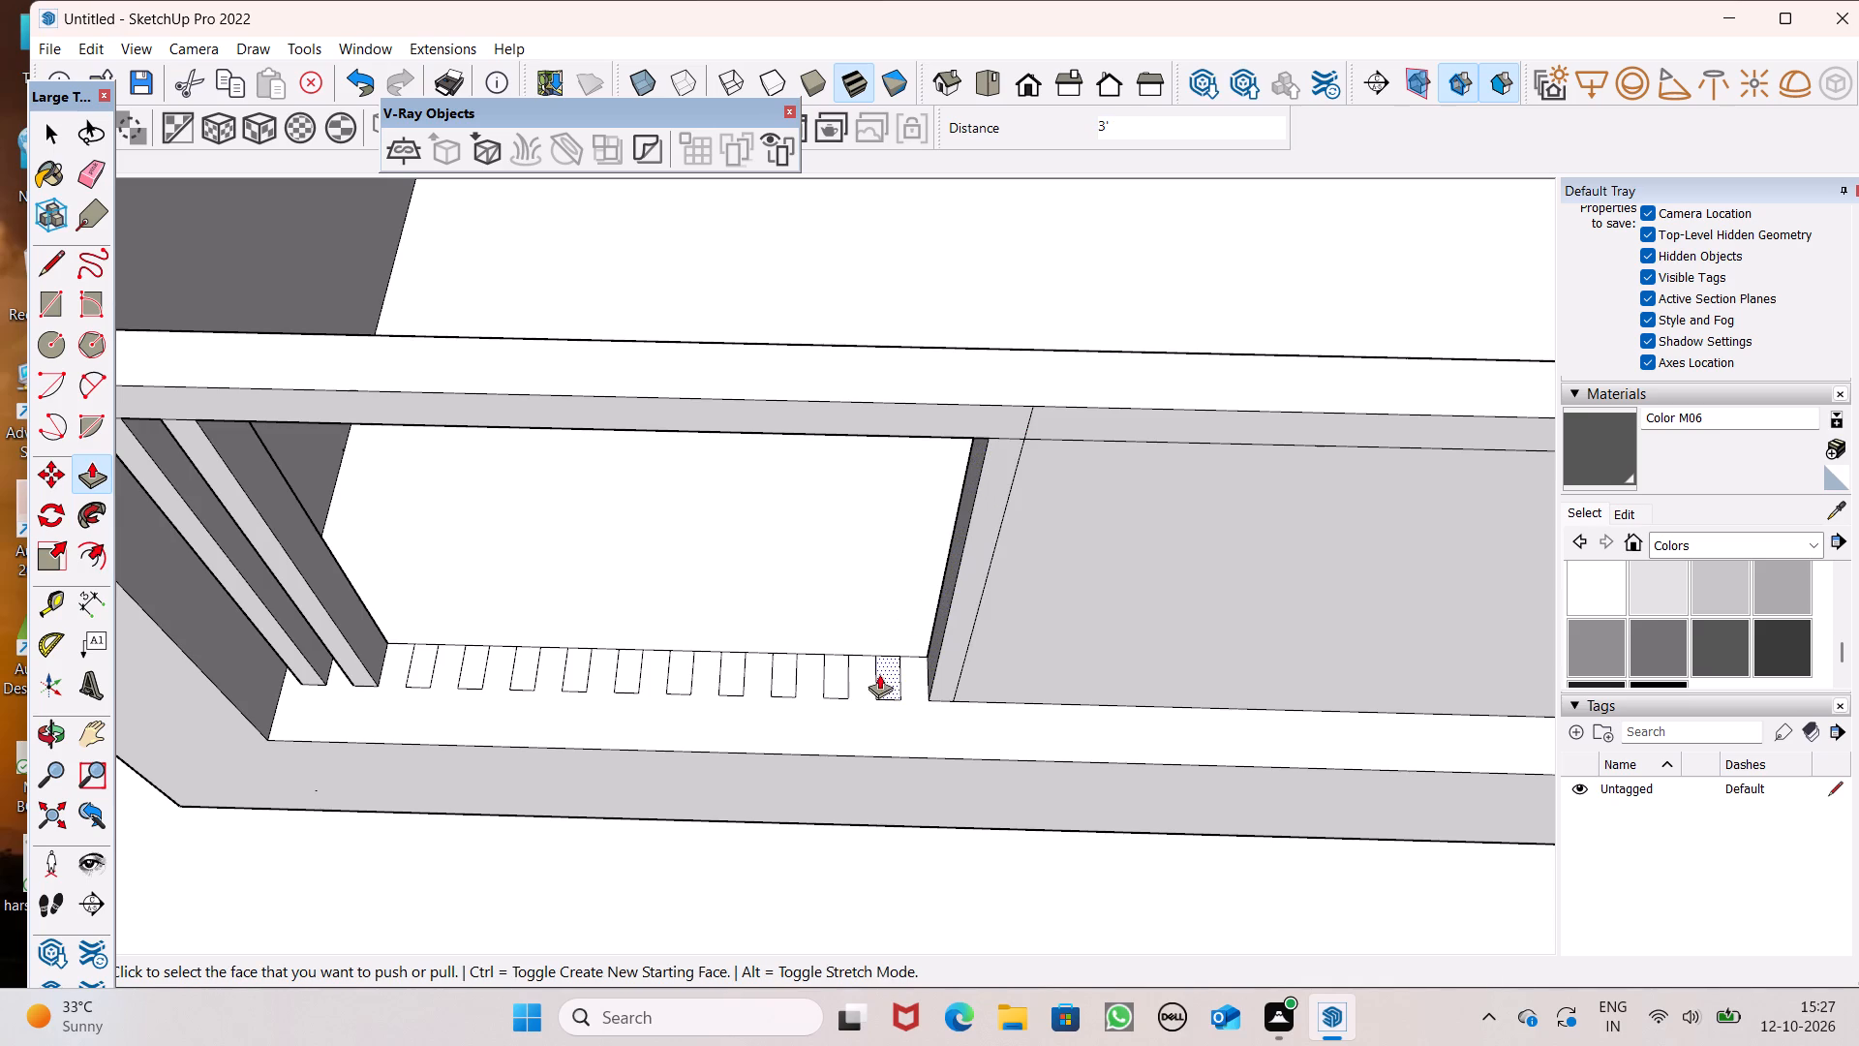
drag(881, 674, 941, 440)
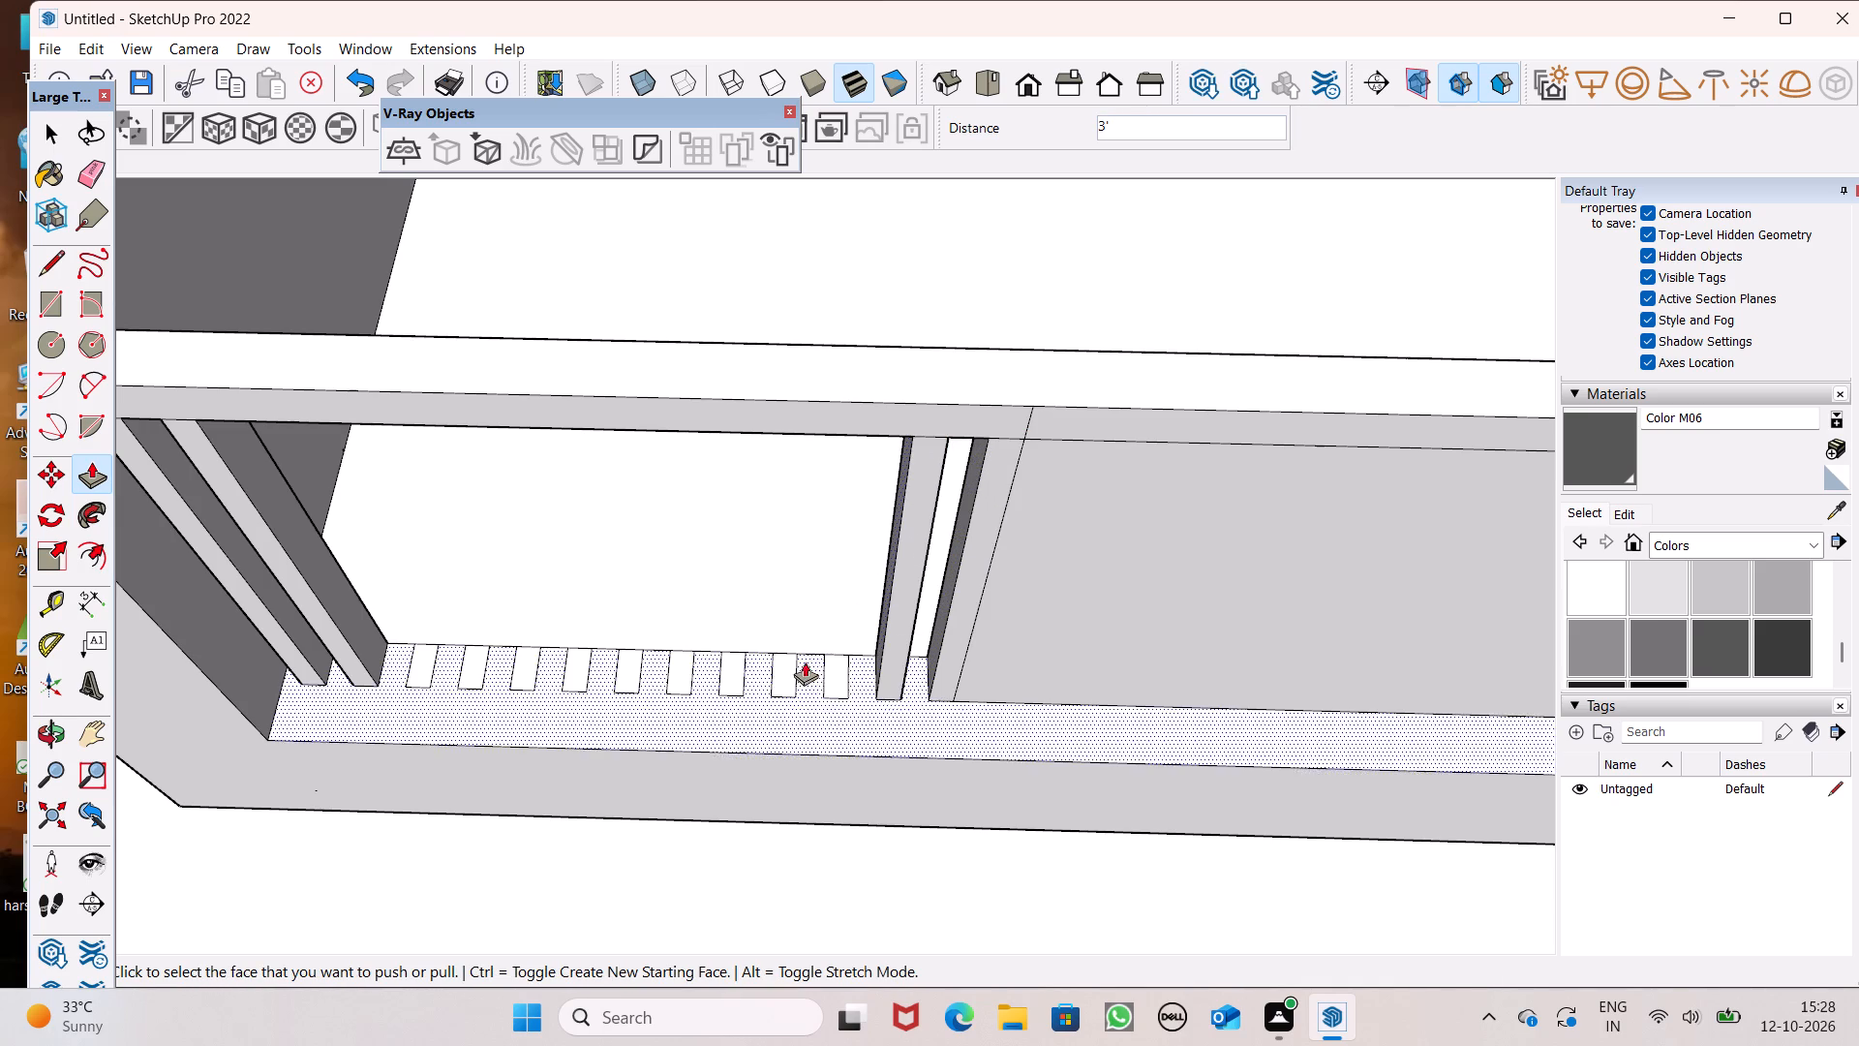
drag(837, 668, 884, 427)
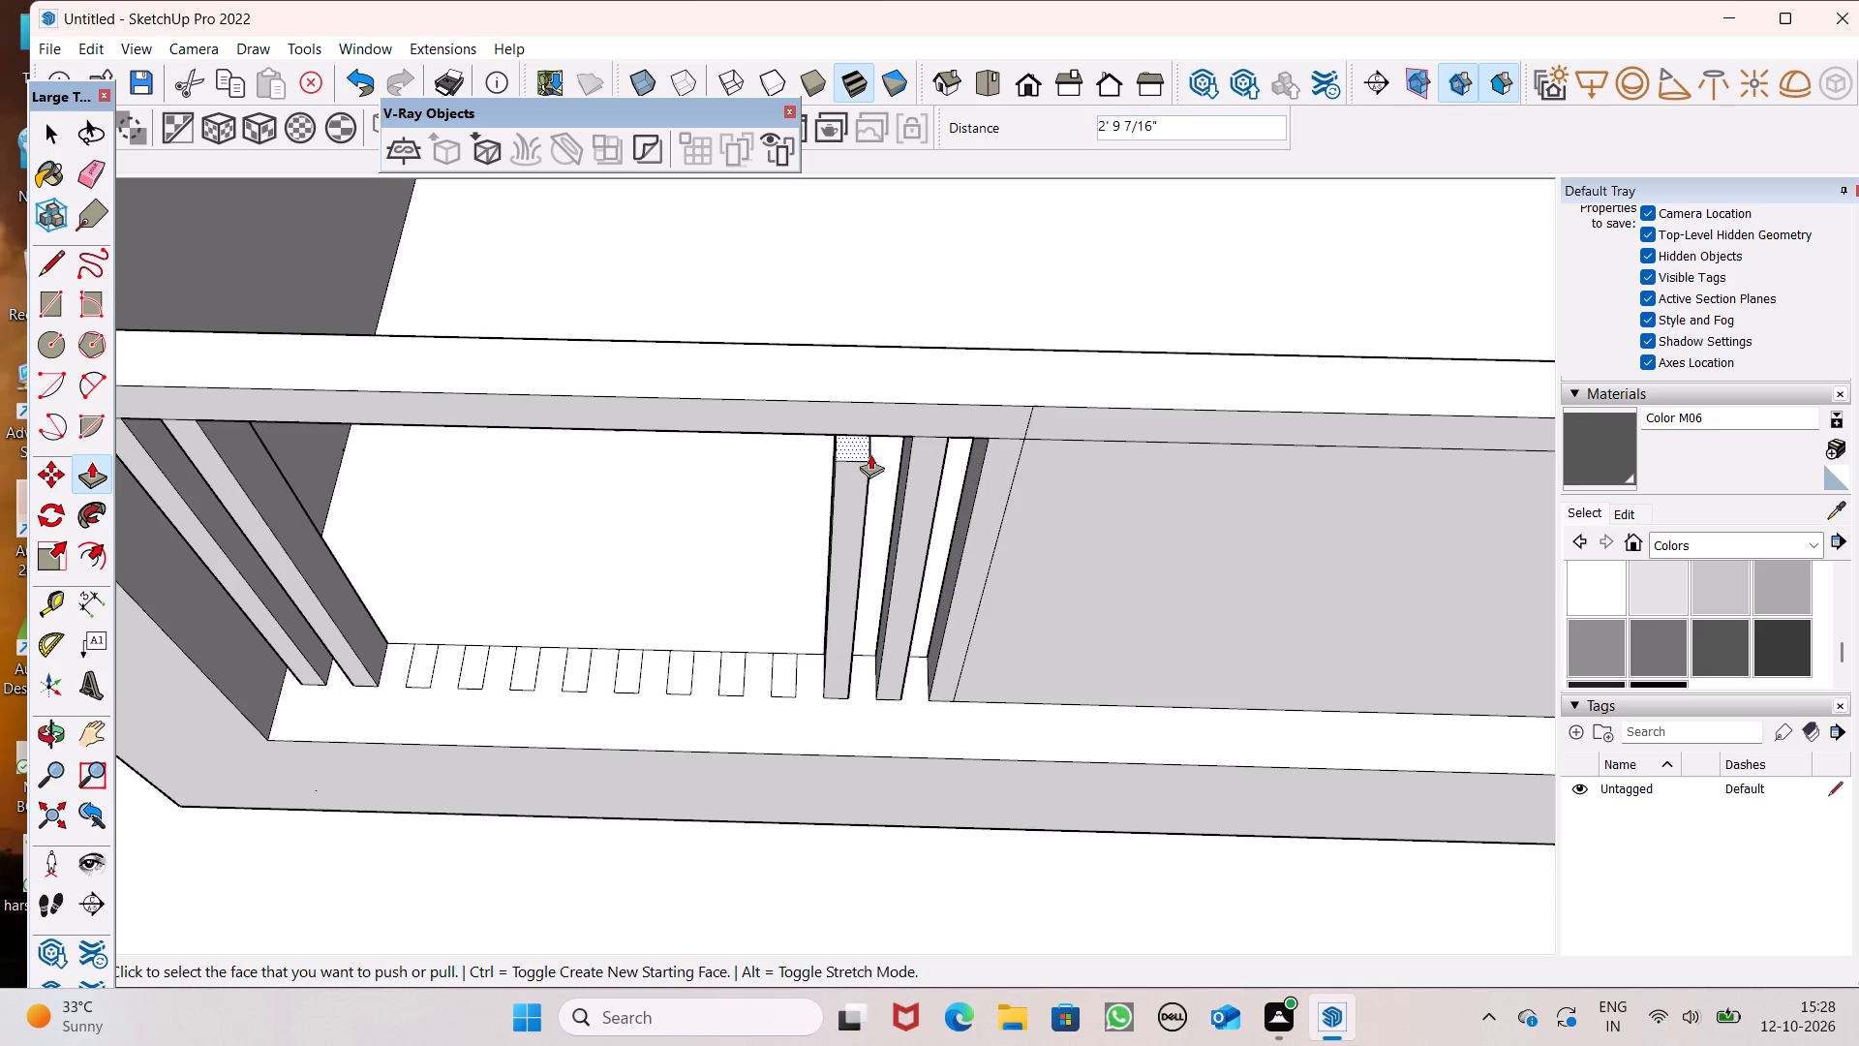
key(ctrl+z)
drag(838, 678, 854, 595)
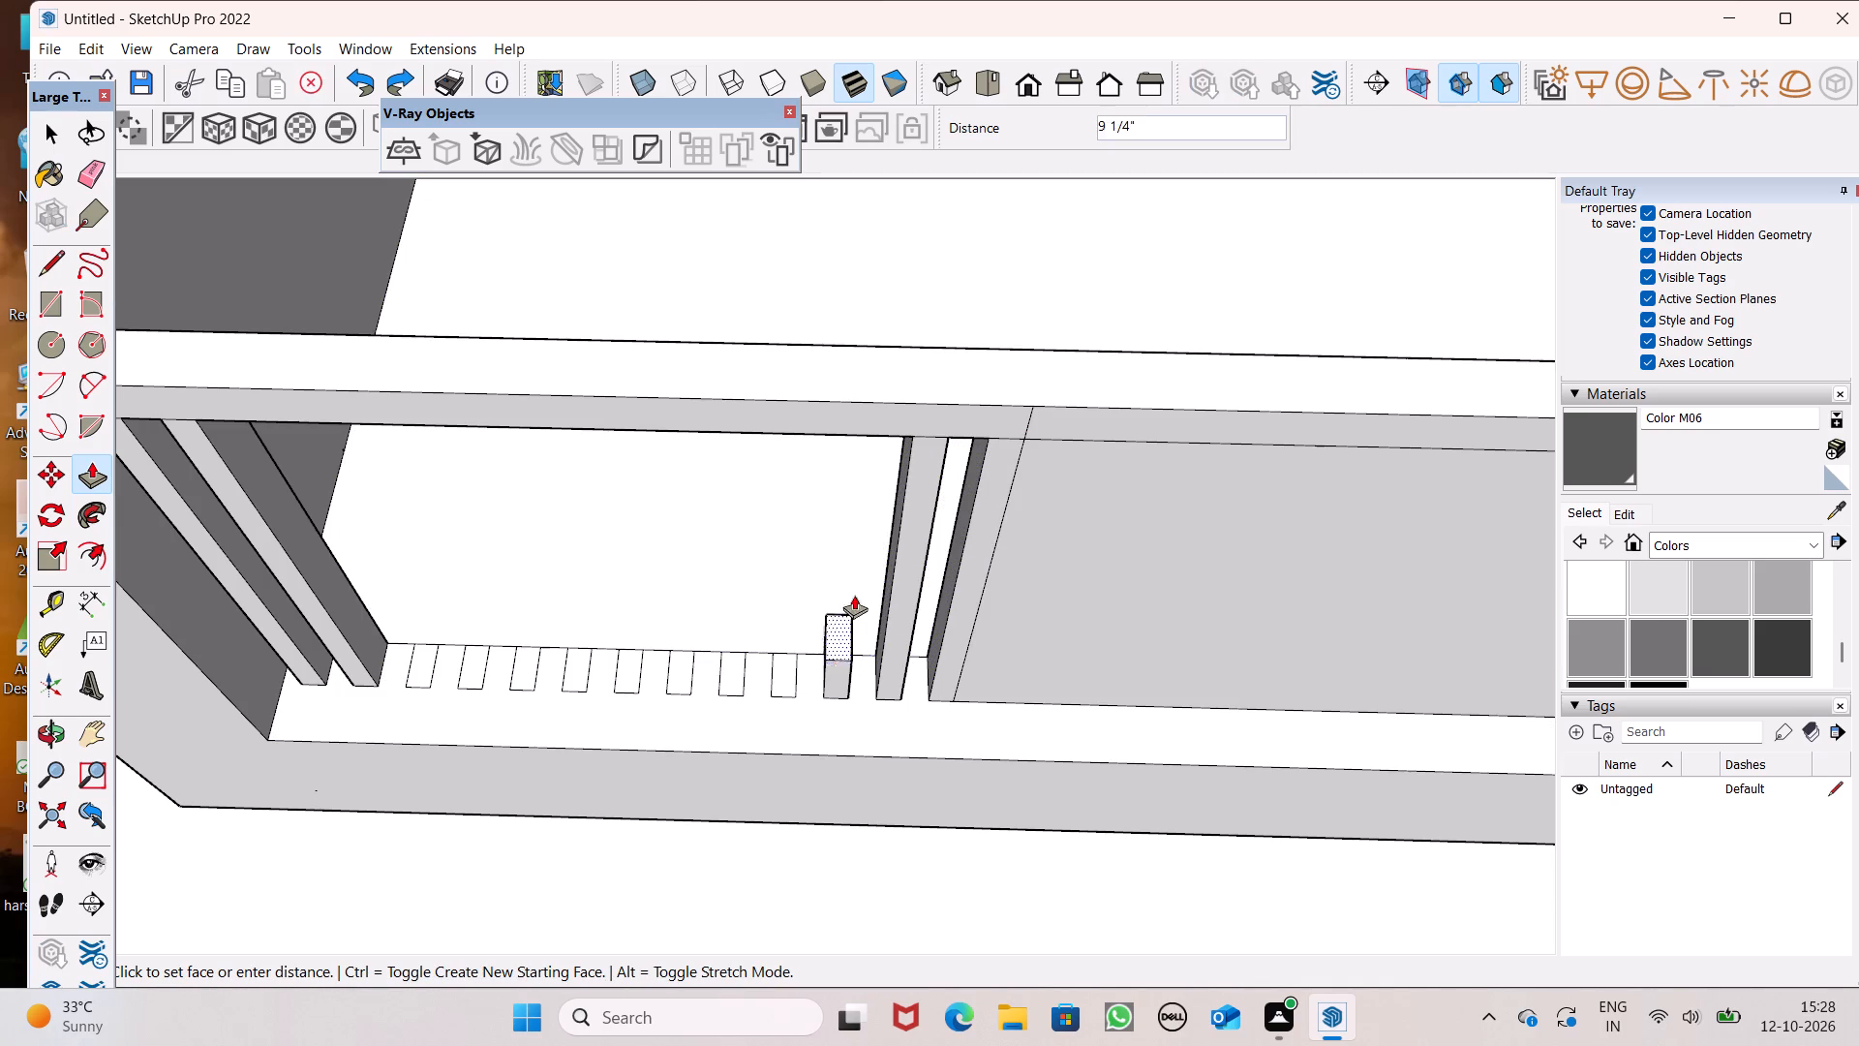
drag(854, 595, 882, 434)
Pull the next three ledge rectangles, continuing toward the fins, up 3' each to the cap's underside.
drag(781, 673, 789, 659)
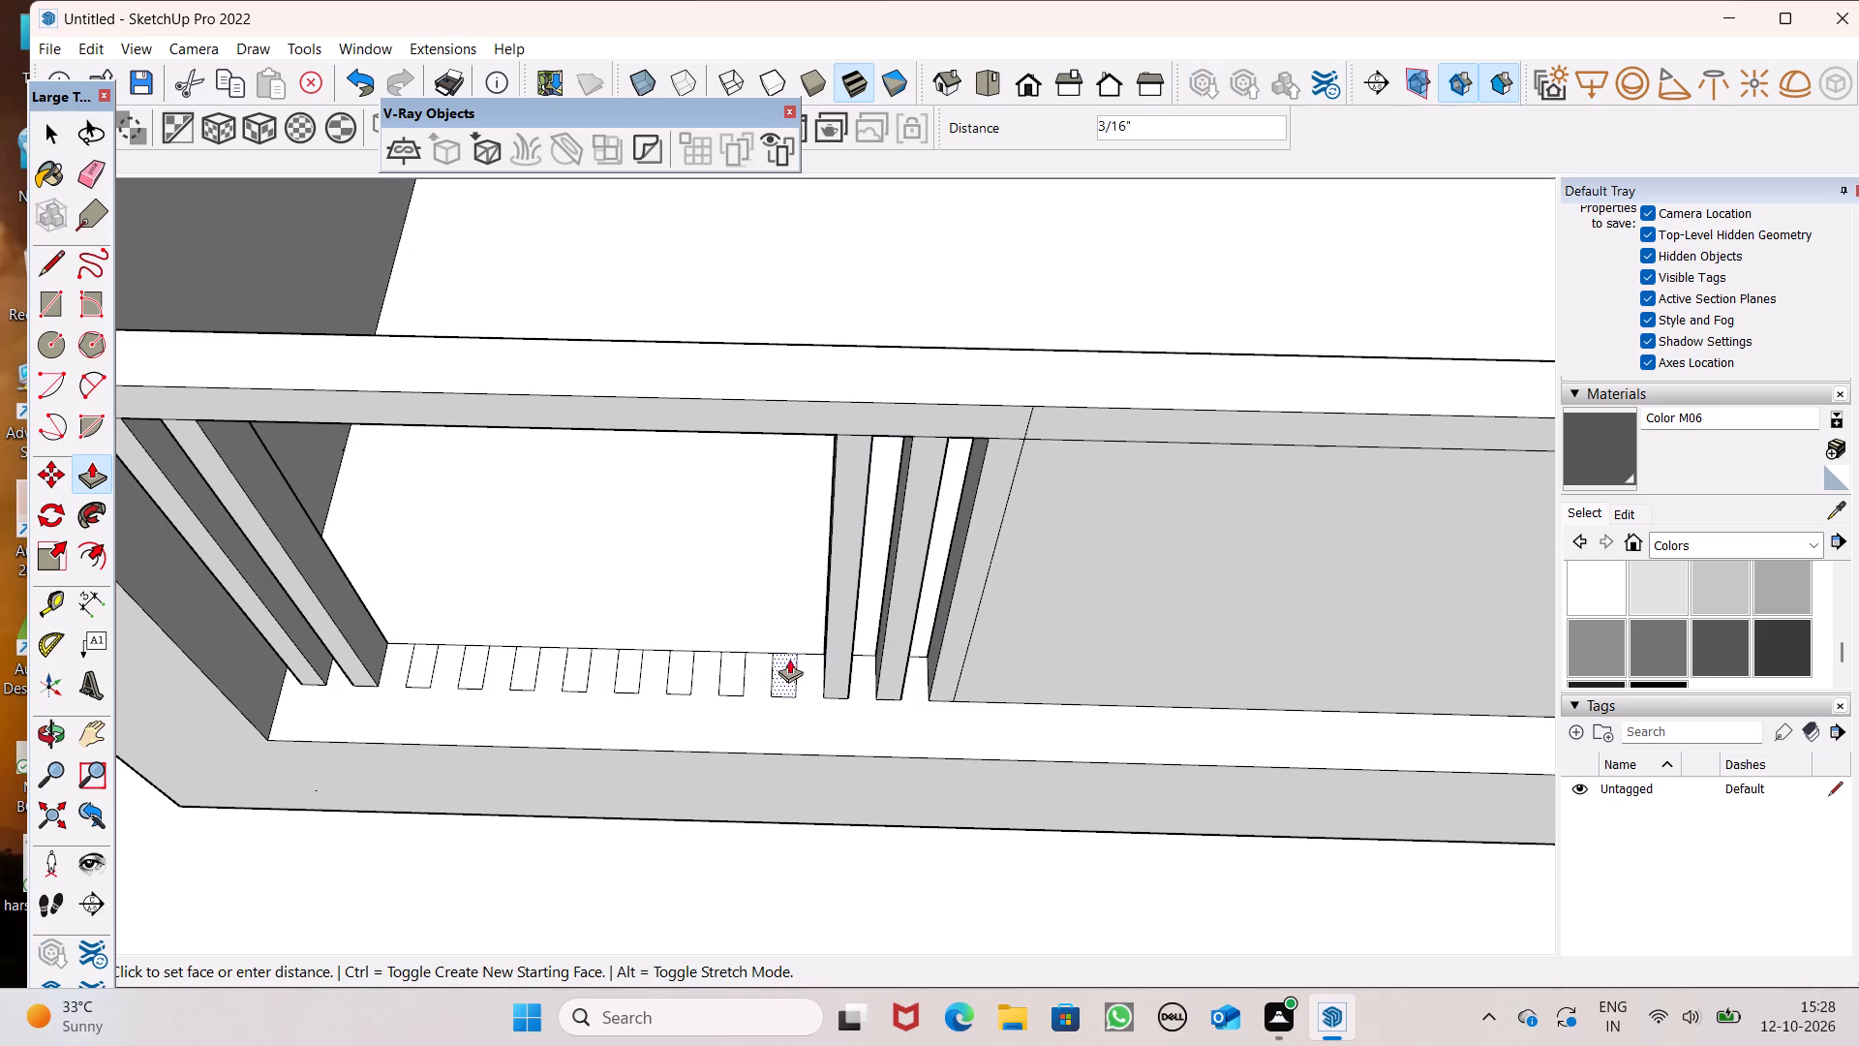
drag(789, 659, 826, 433)
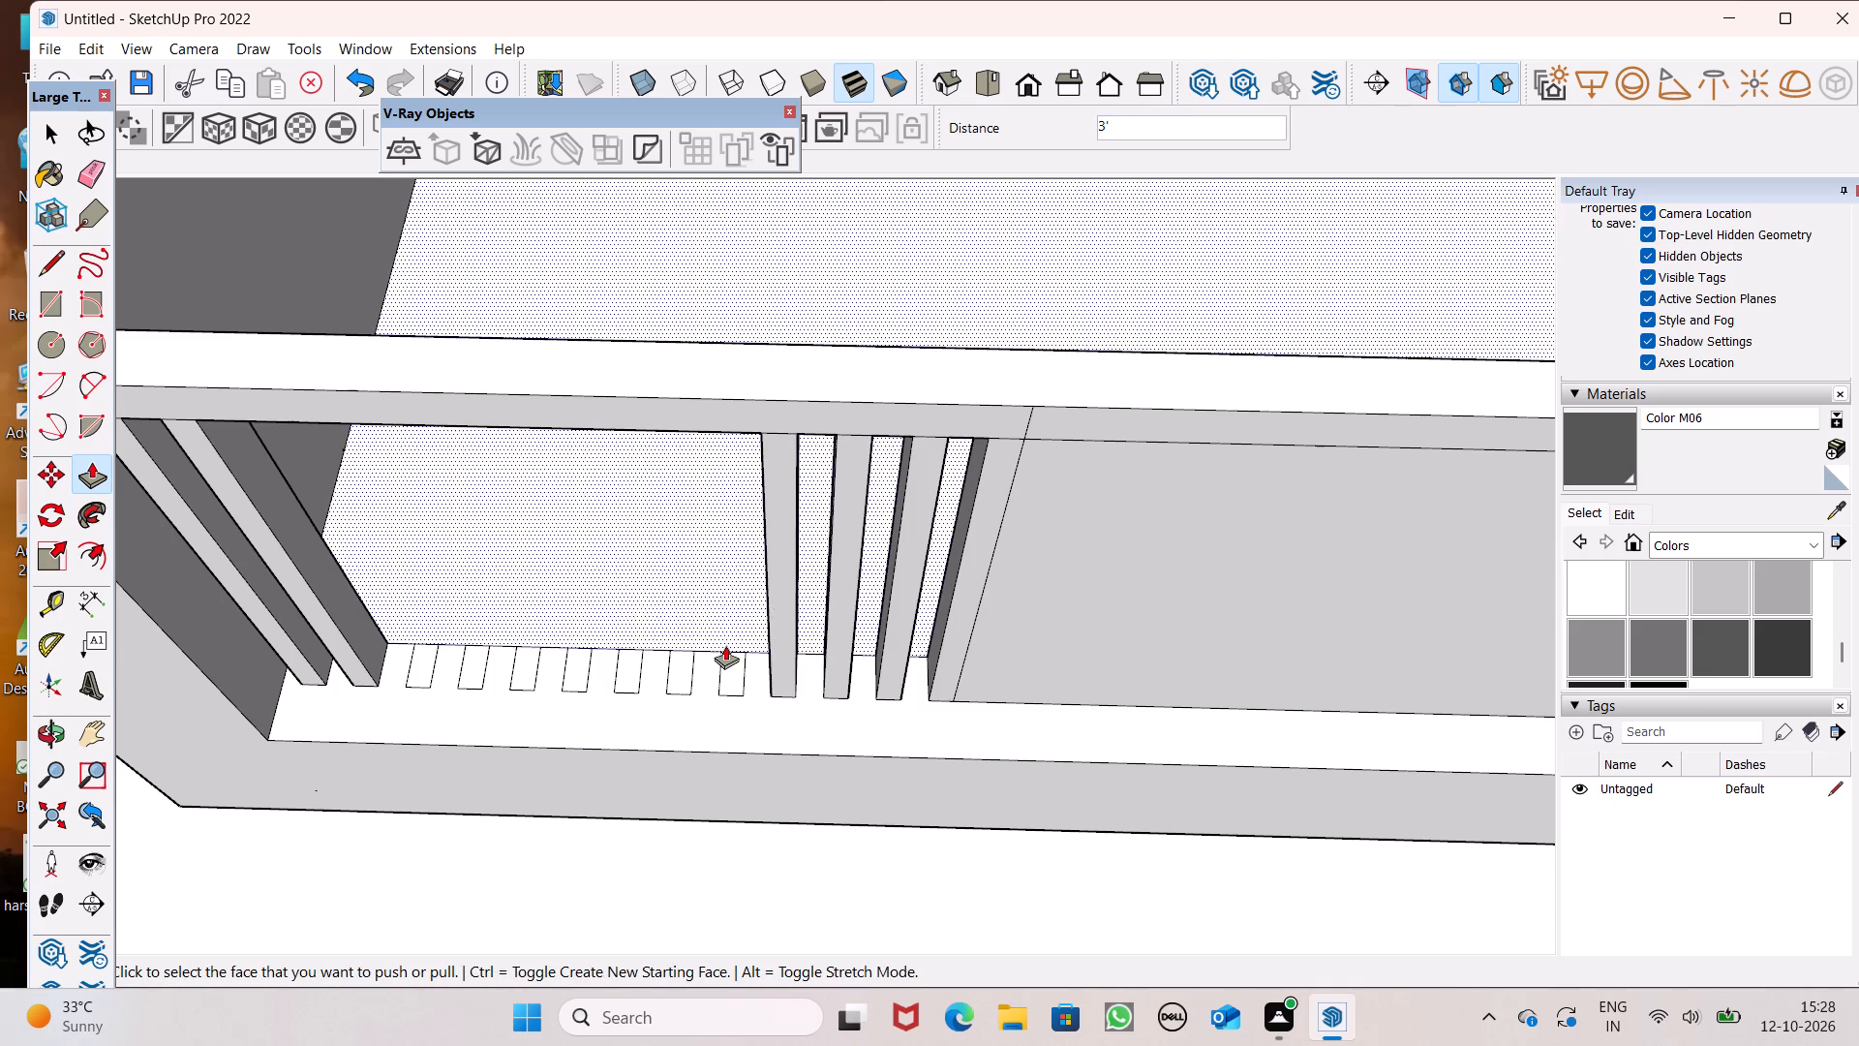
drag(730, 678, 732, 432)
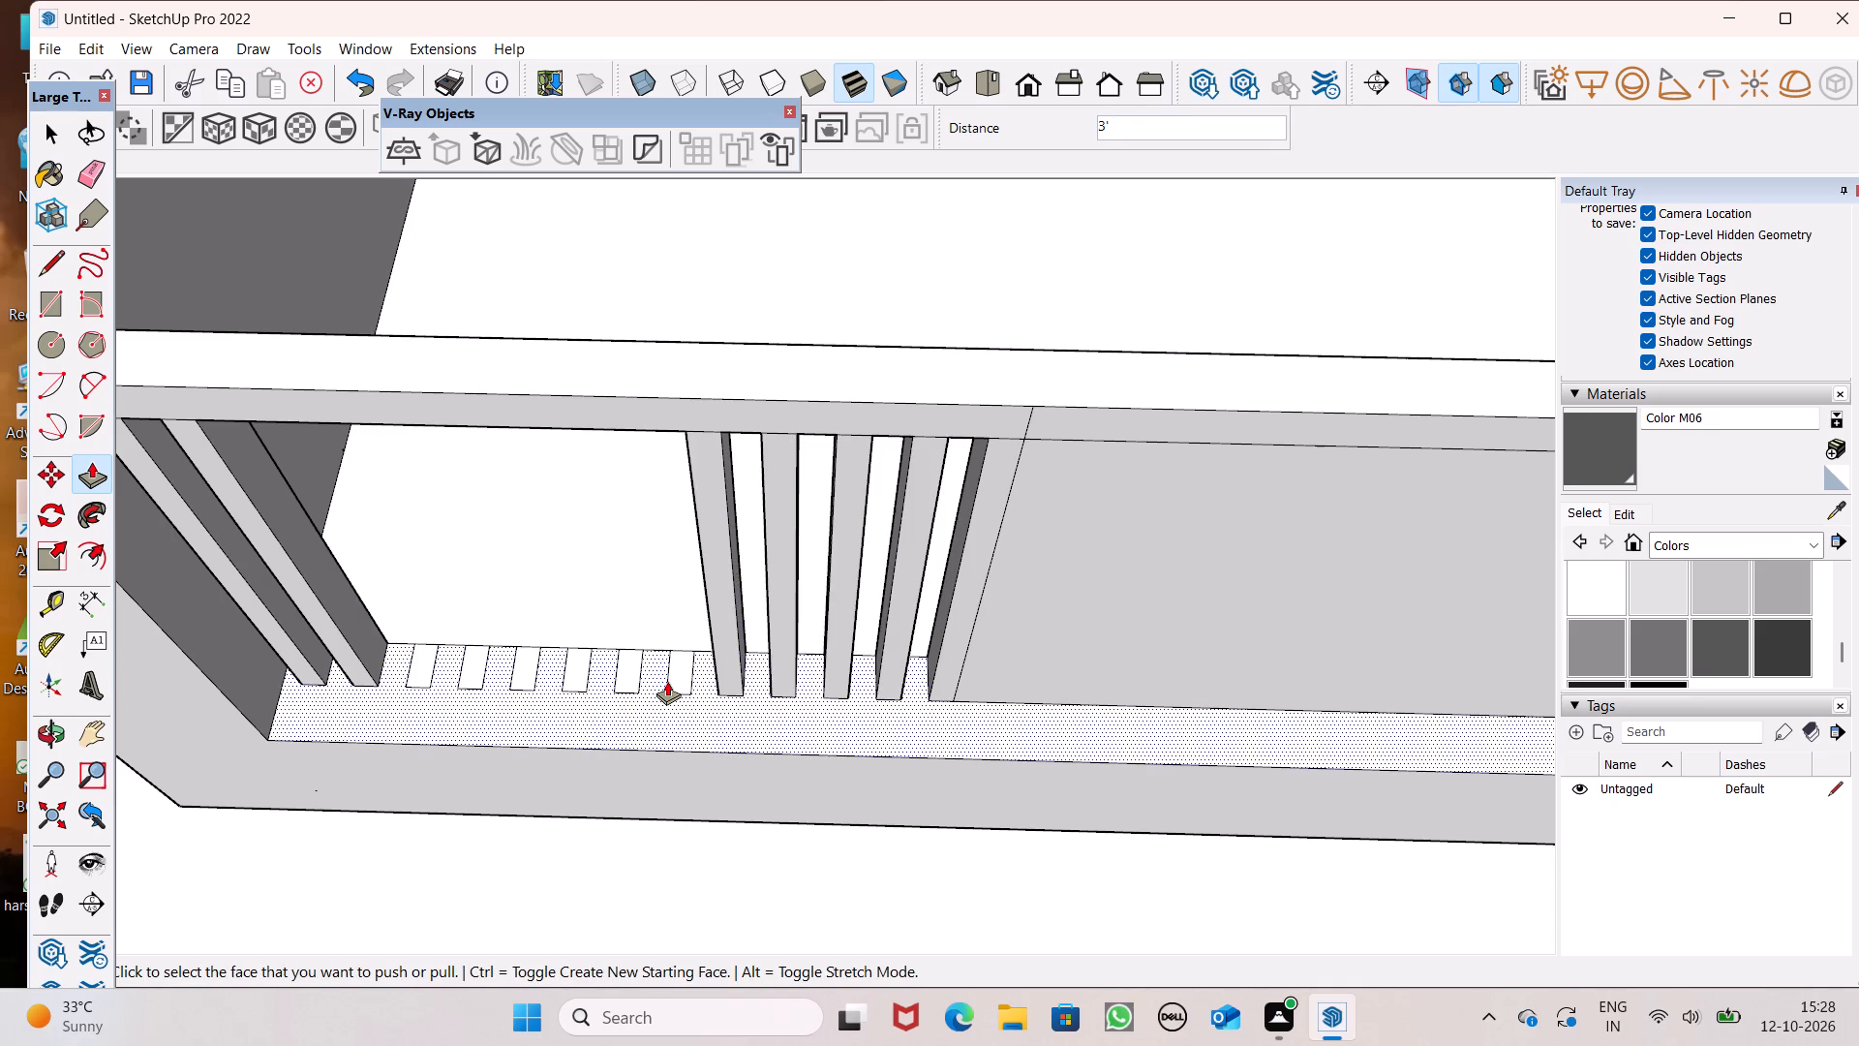
drag(676, 683, 695, 441)
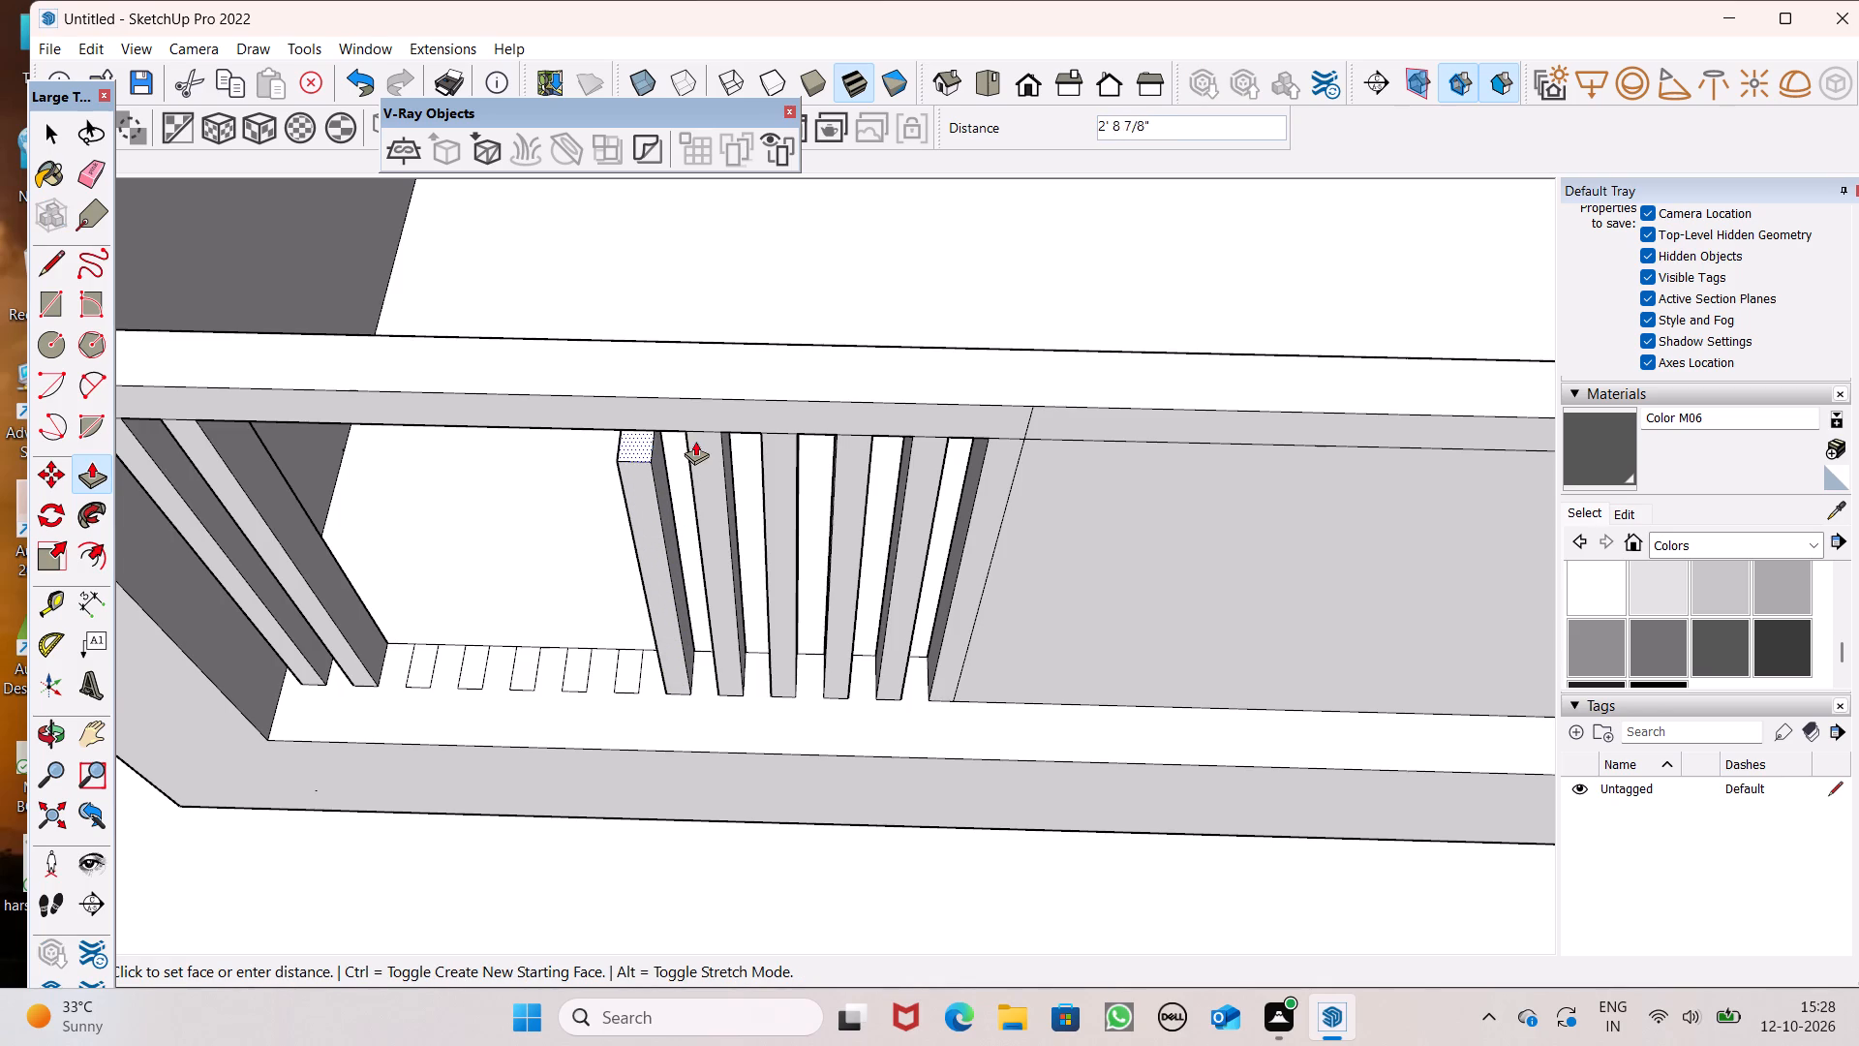
drag(695, 441, 695, 437)
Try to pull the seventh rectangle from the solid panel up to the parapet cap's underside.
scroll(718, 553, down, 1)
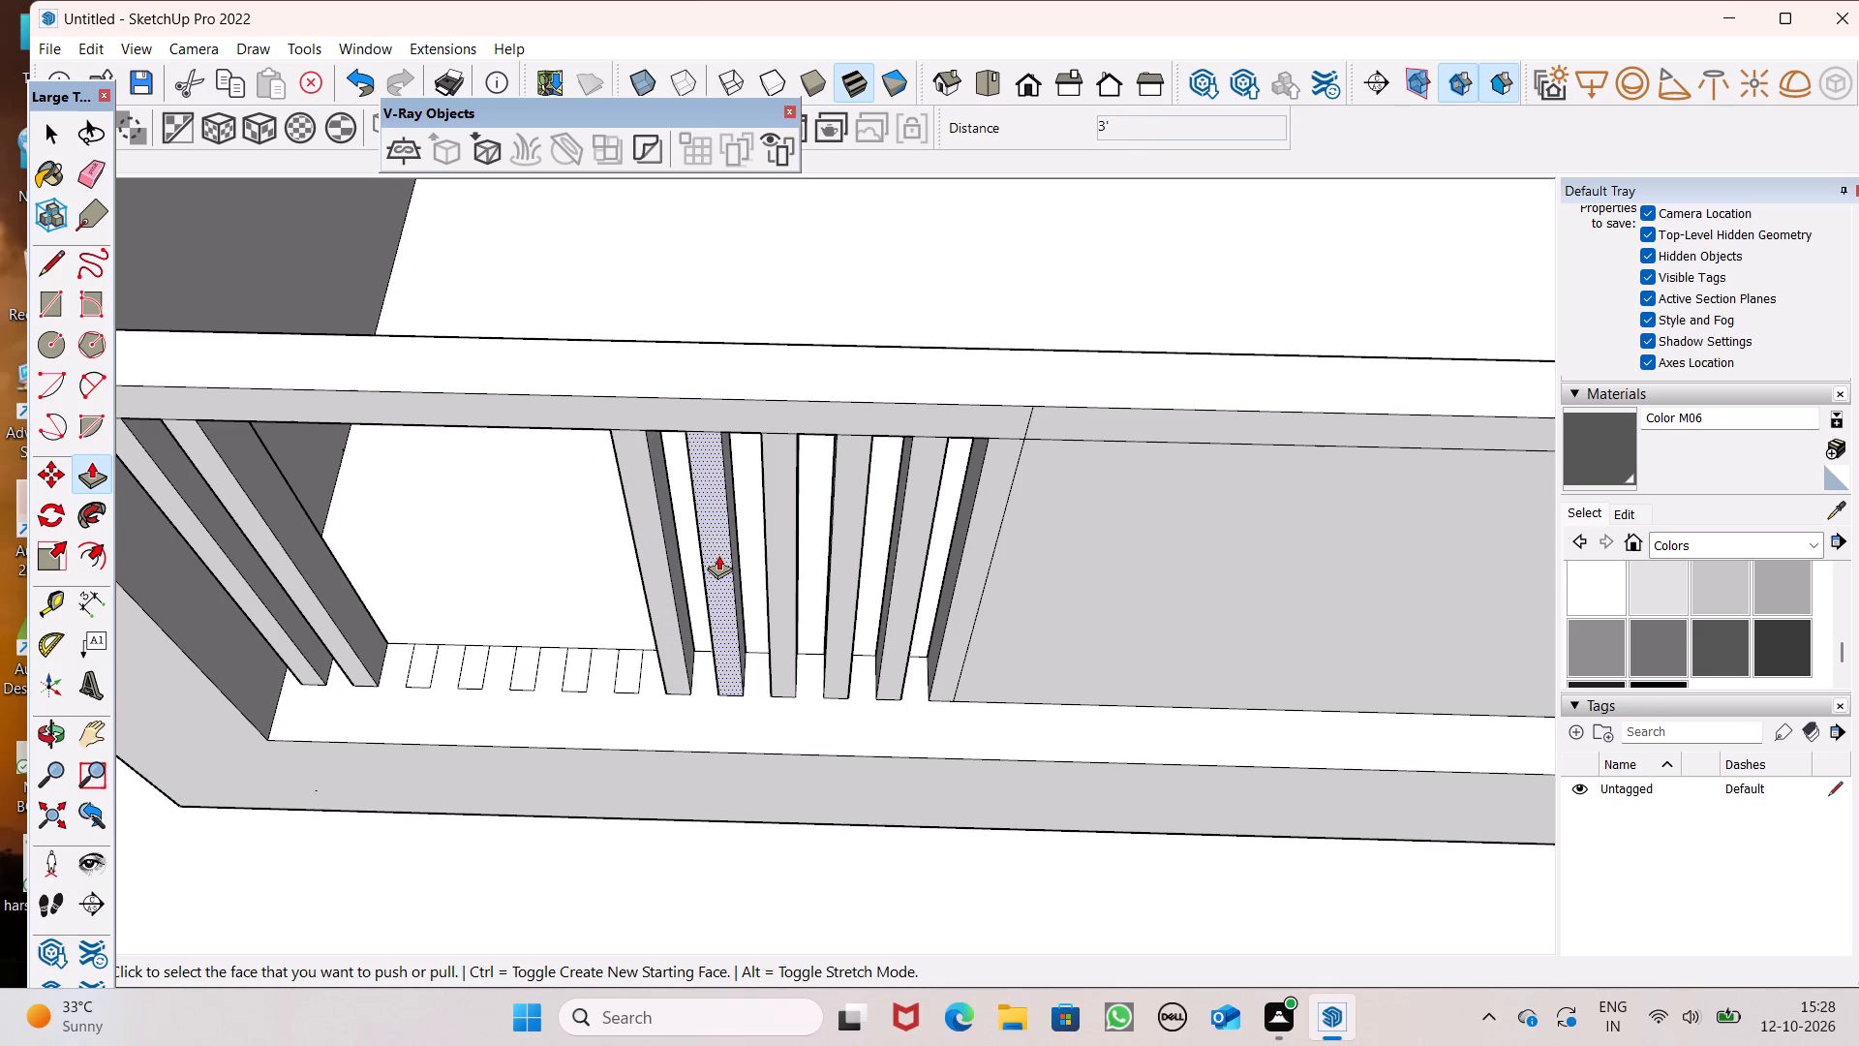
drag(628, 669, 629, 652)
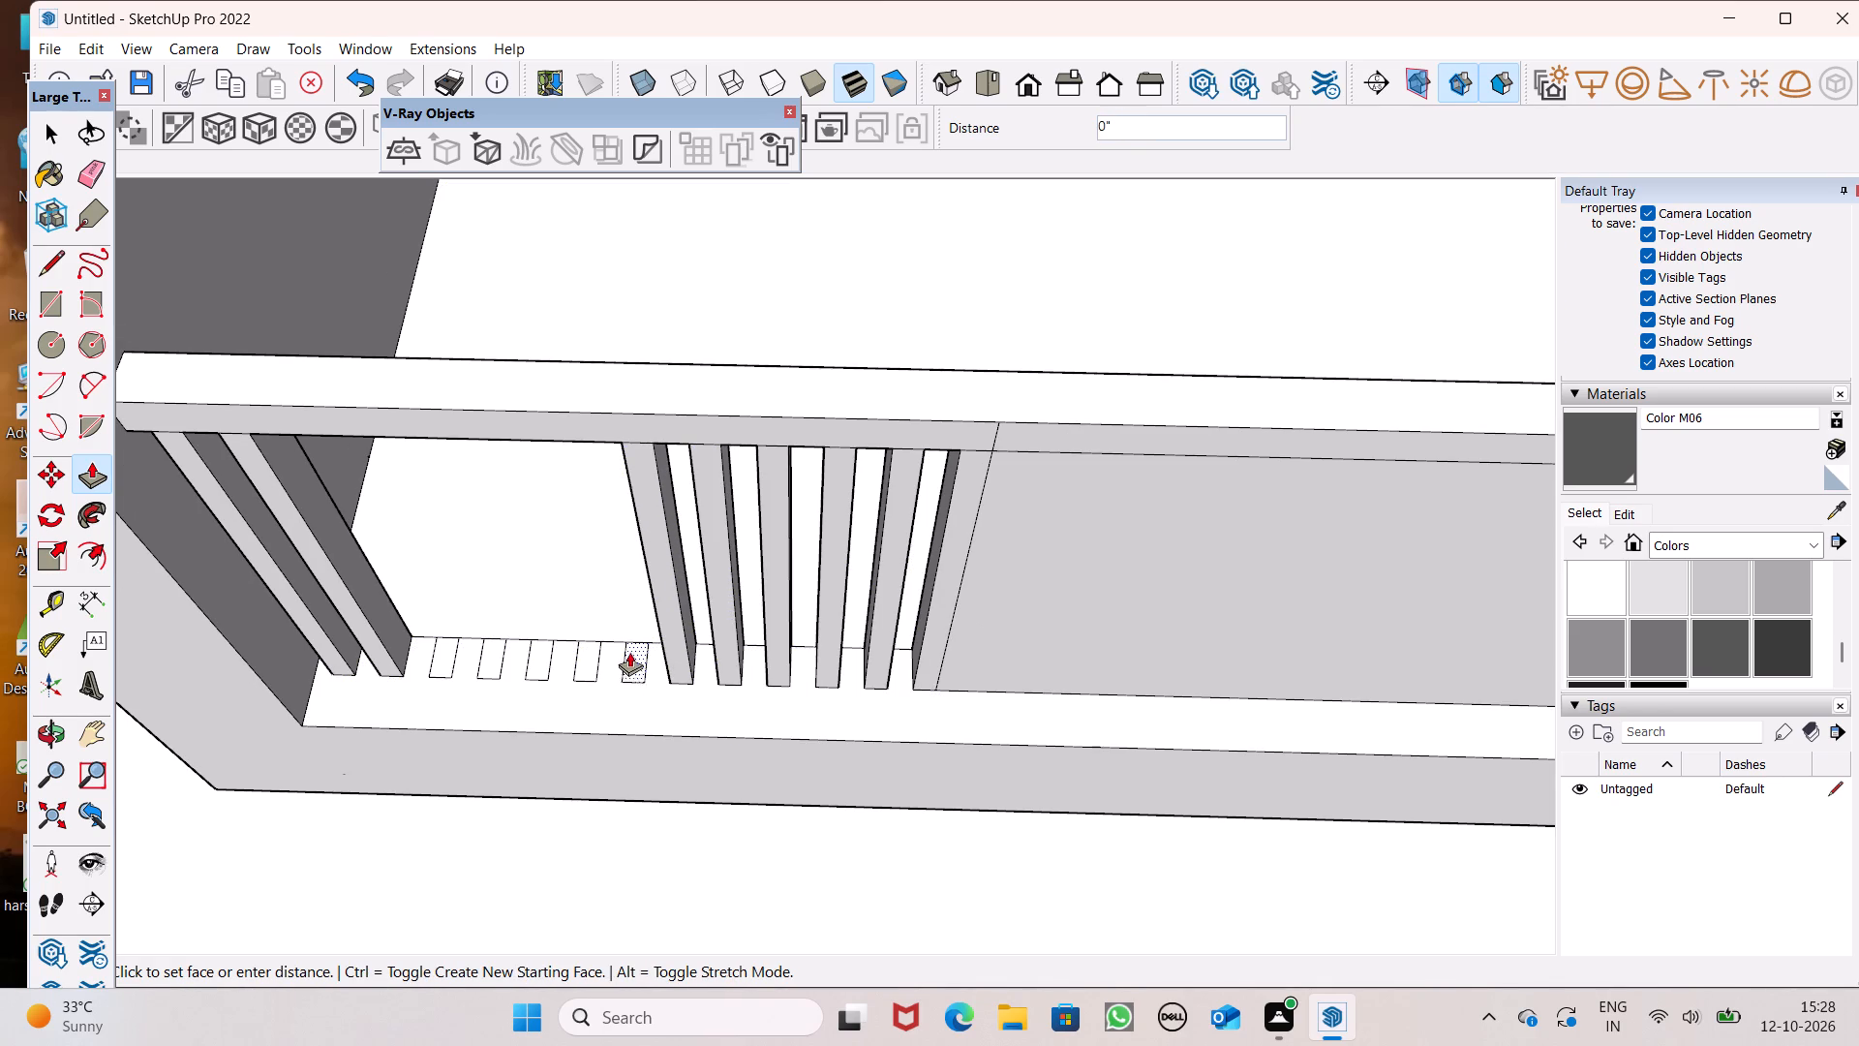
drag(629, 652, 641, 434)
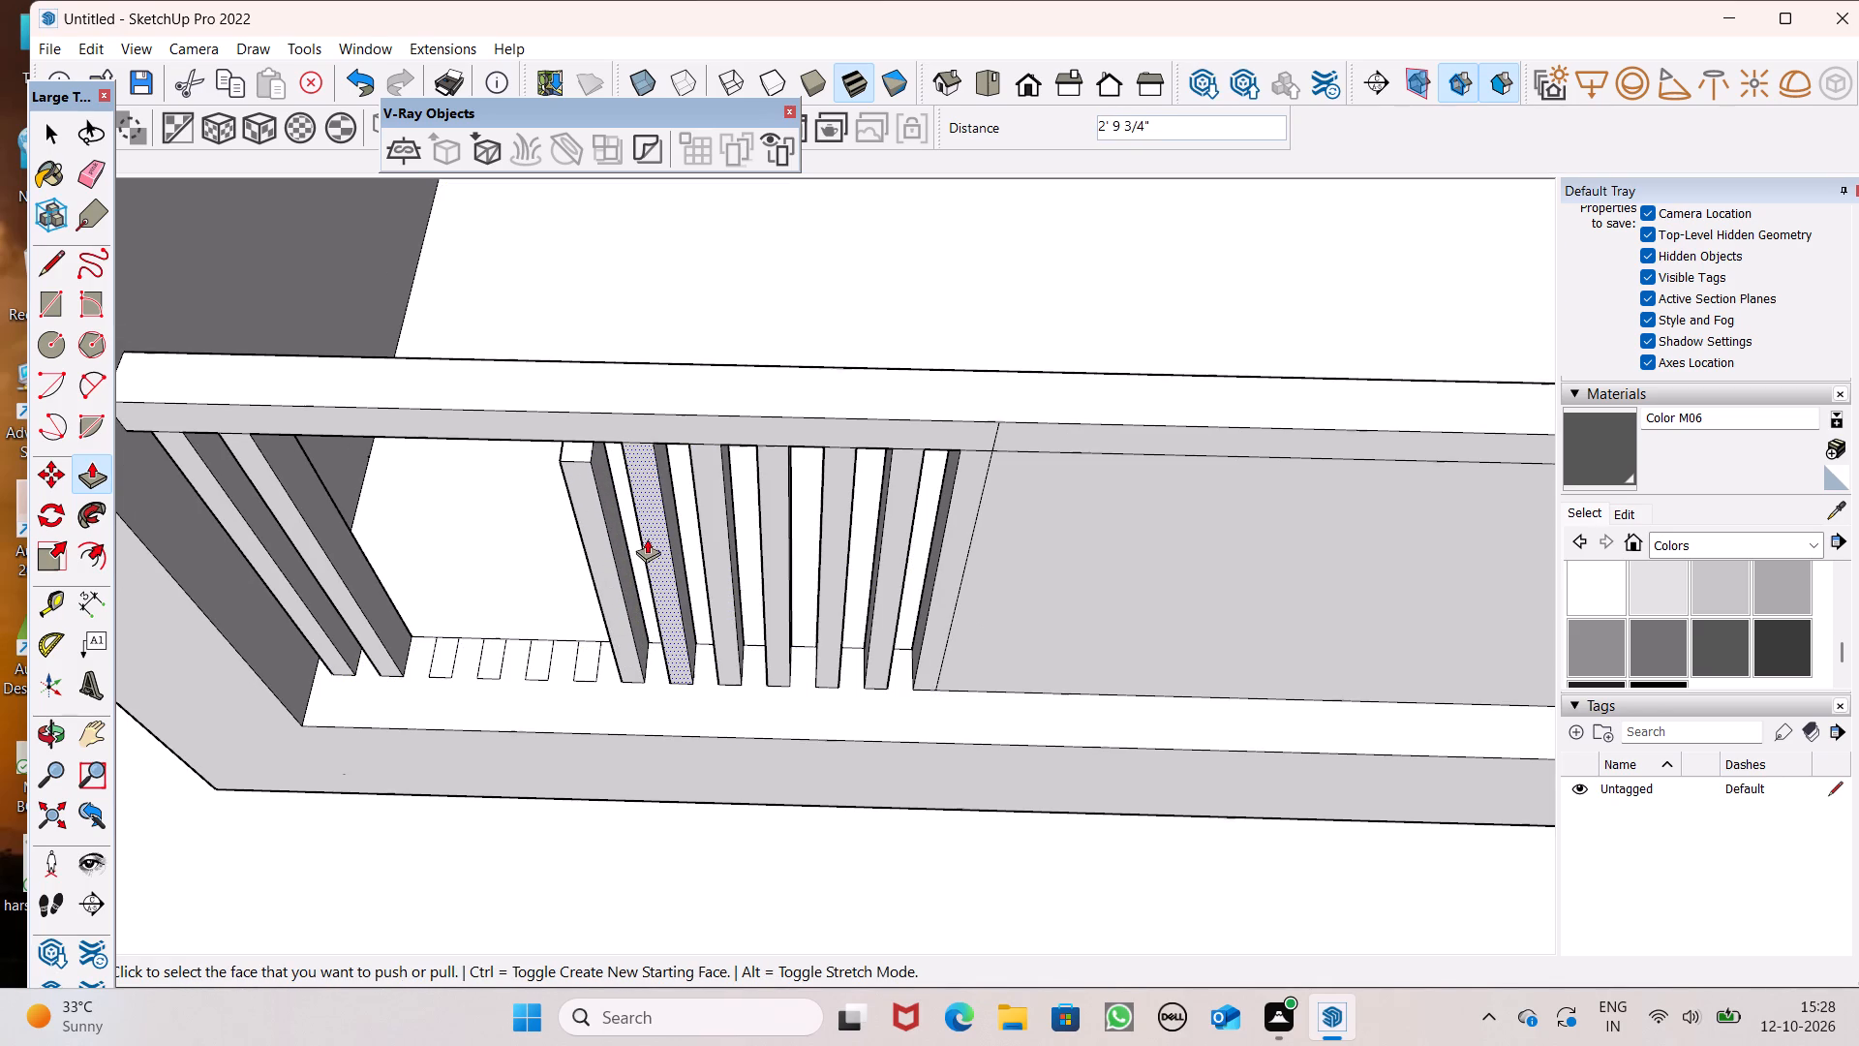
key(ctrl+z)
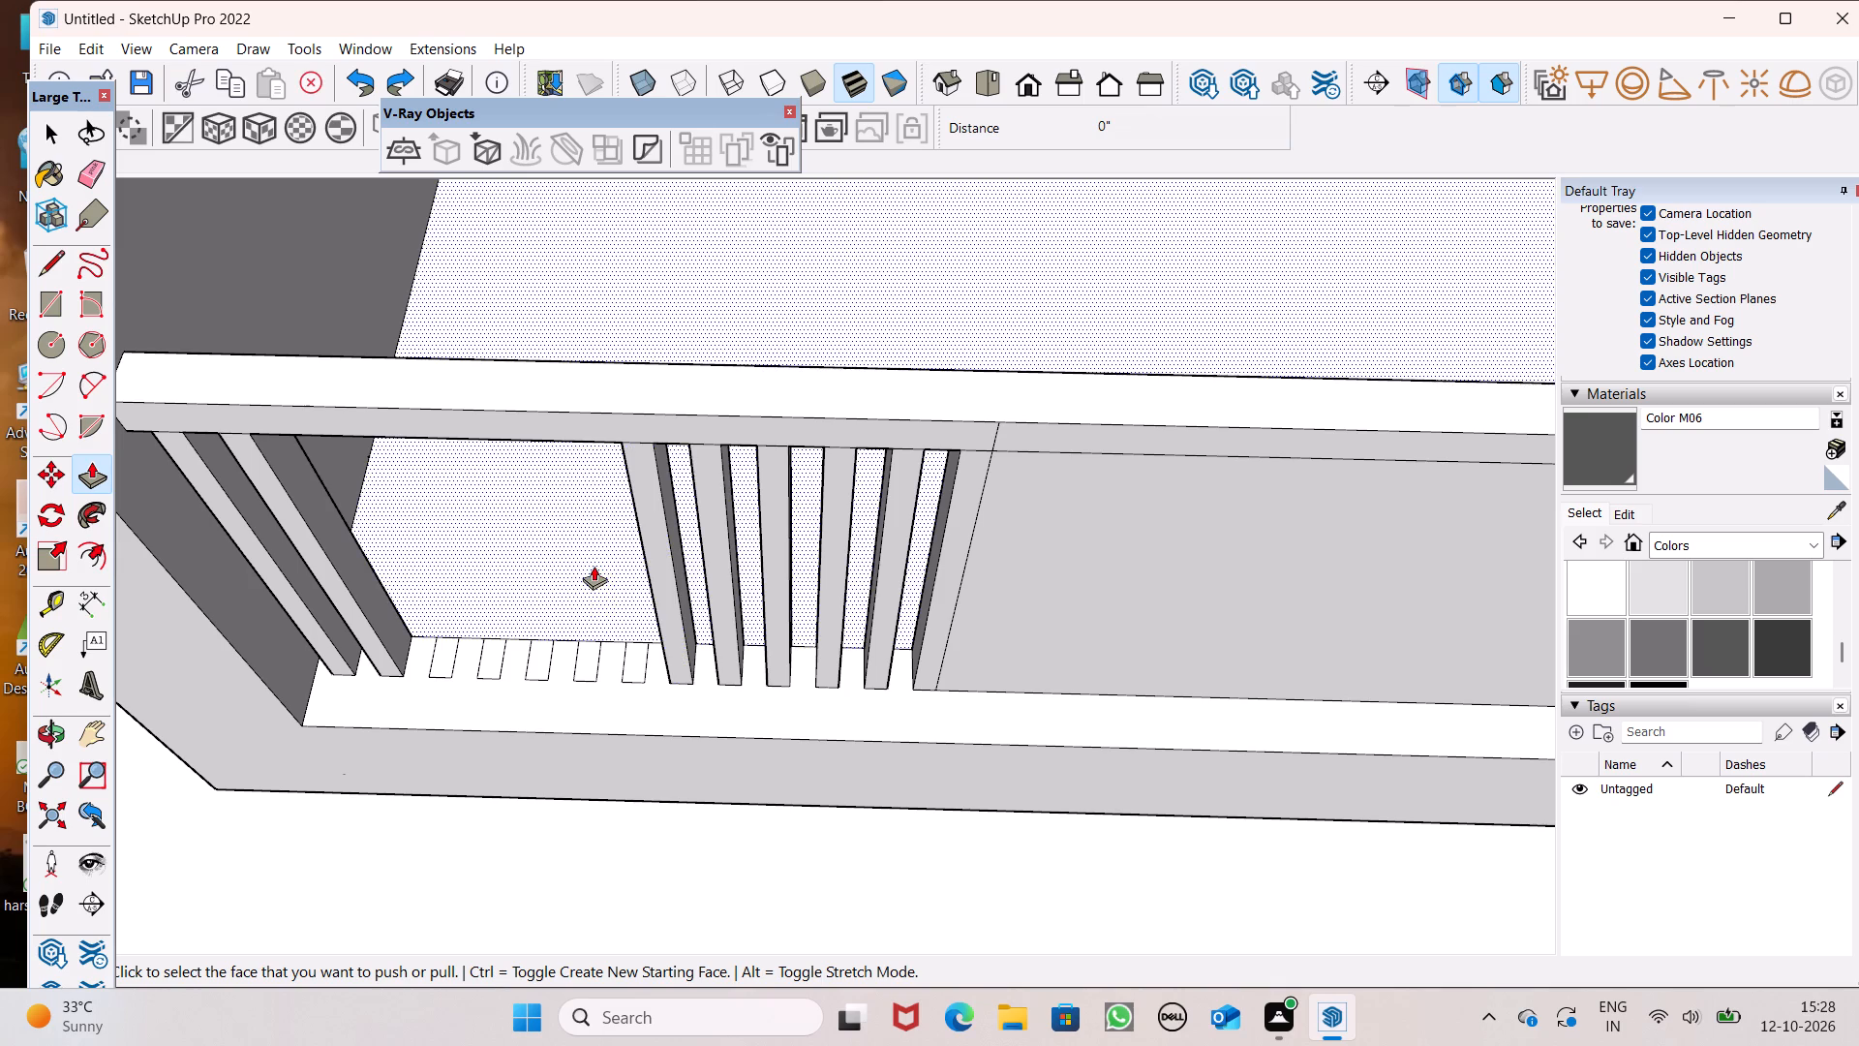
Pull the seventh rectangle from the solid panel up 3' to the parapet cap's underside.
scroll(614, 653, up, 1)
drag(628, 656, 642, 555)
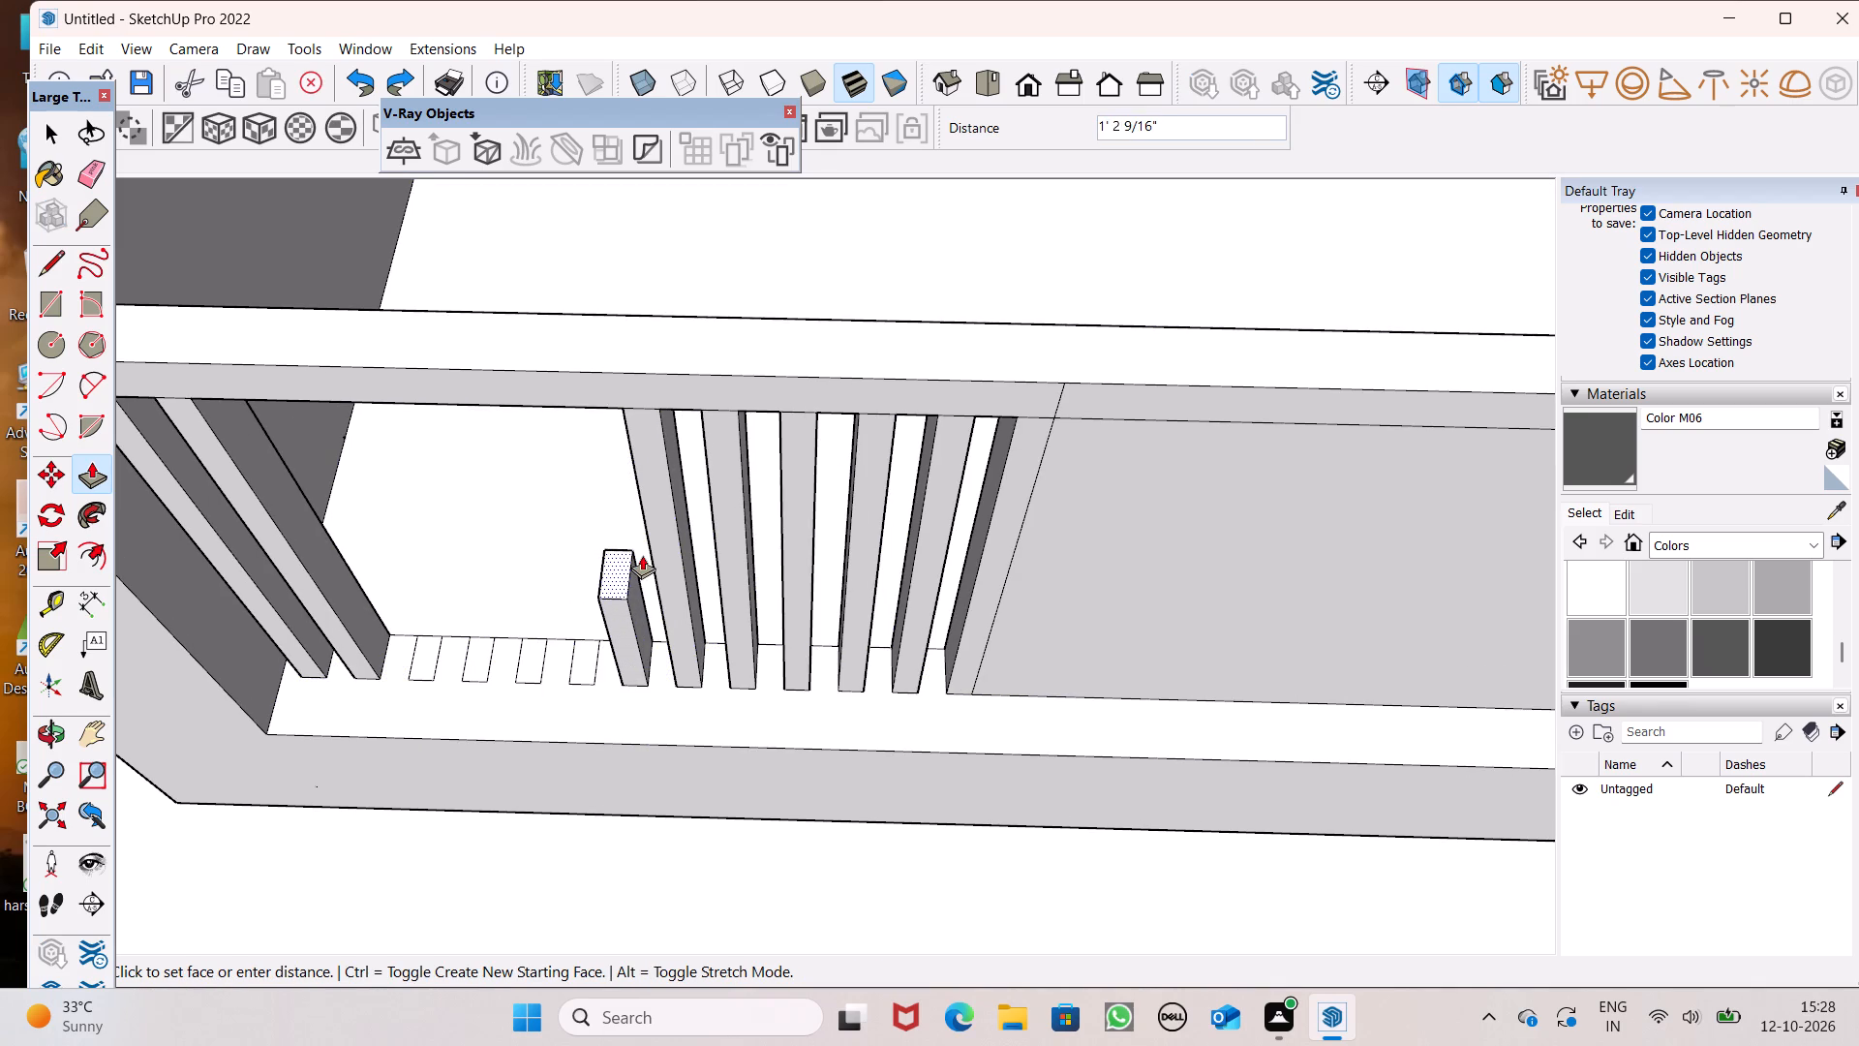
drag(642, 555, 626, 443)
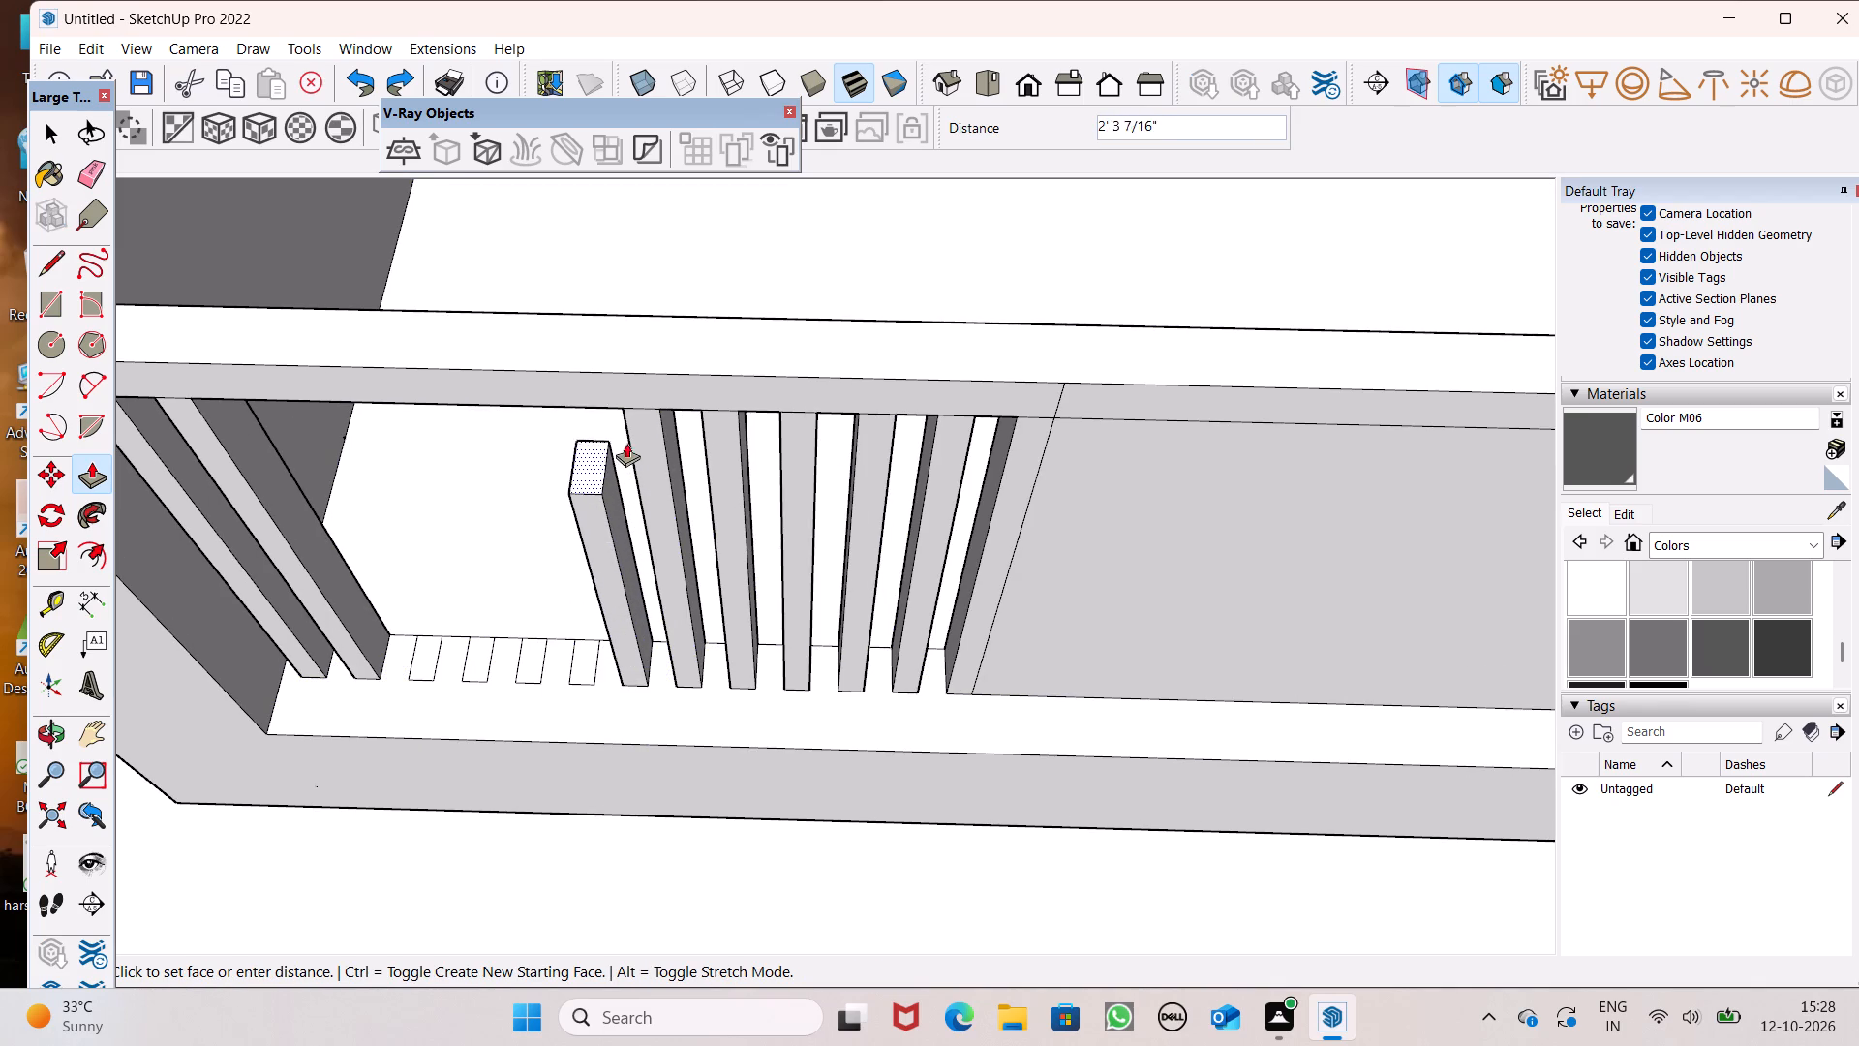
drag(626, 443, 621, 407)
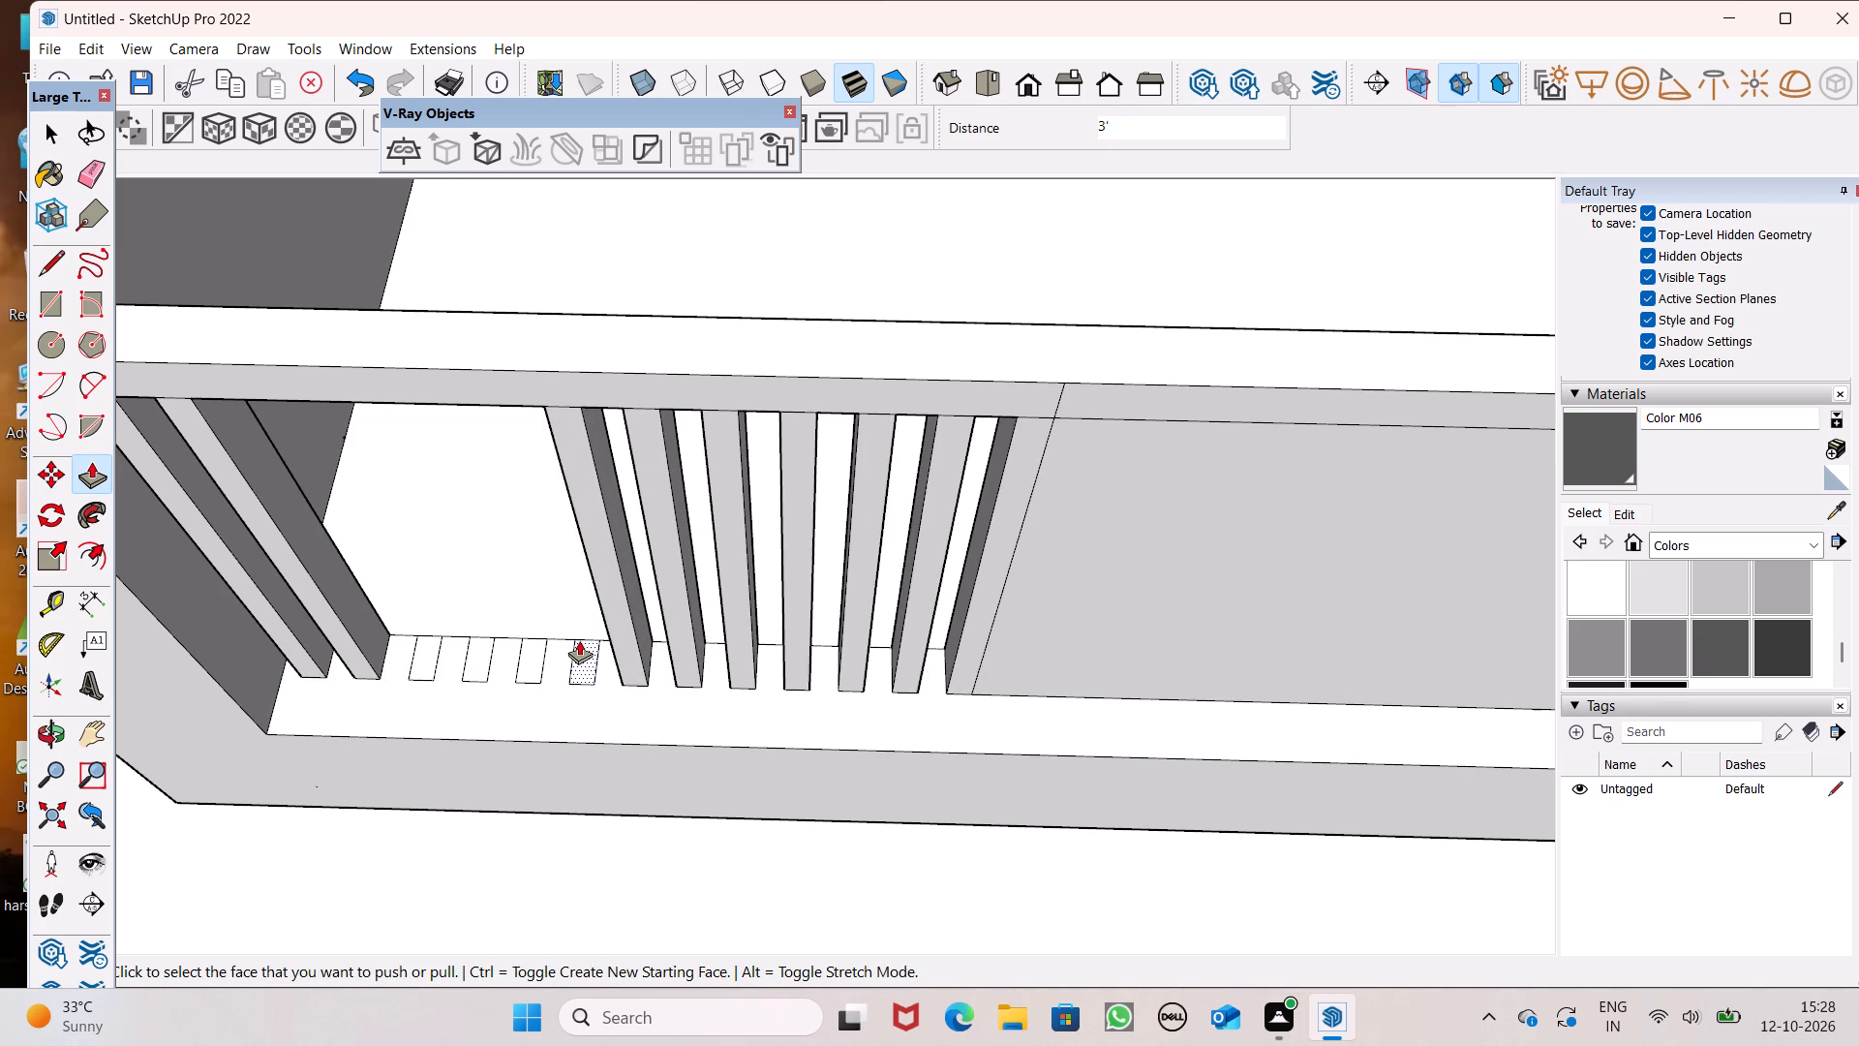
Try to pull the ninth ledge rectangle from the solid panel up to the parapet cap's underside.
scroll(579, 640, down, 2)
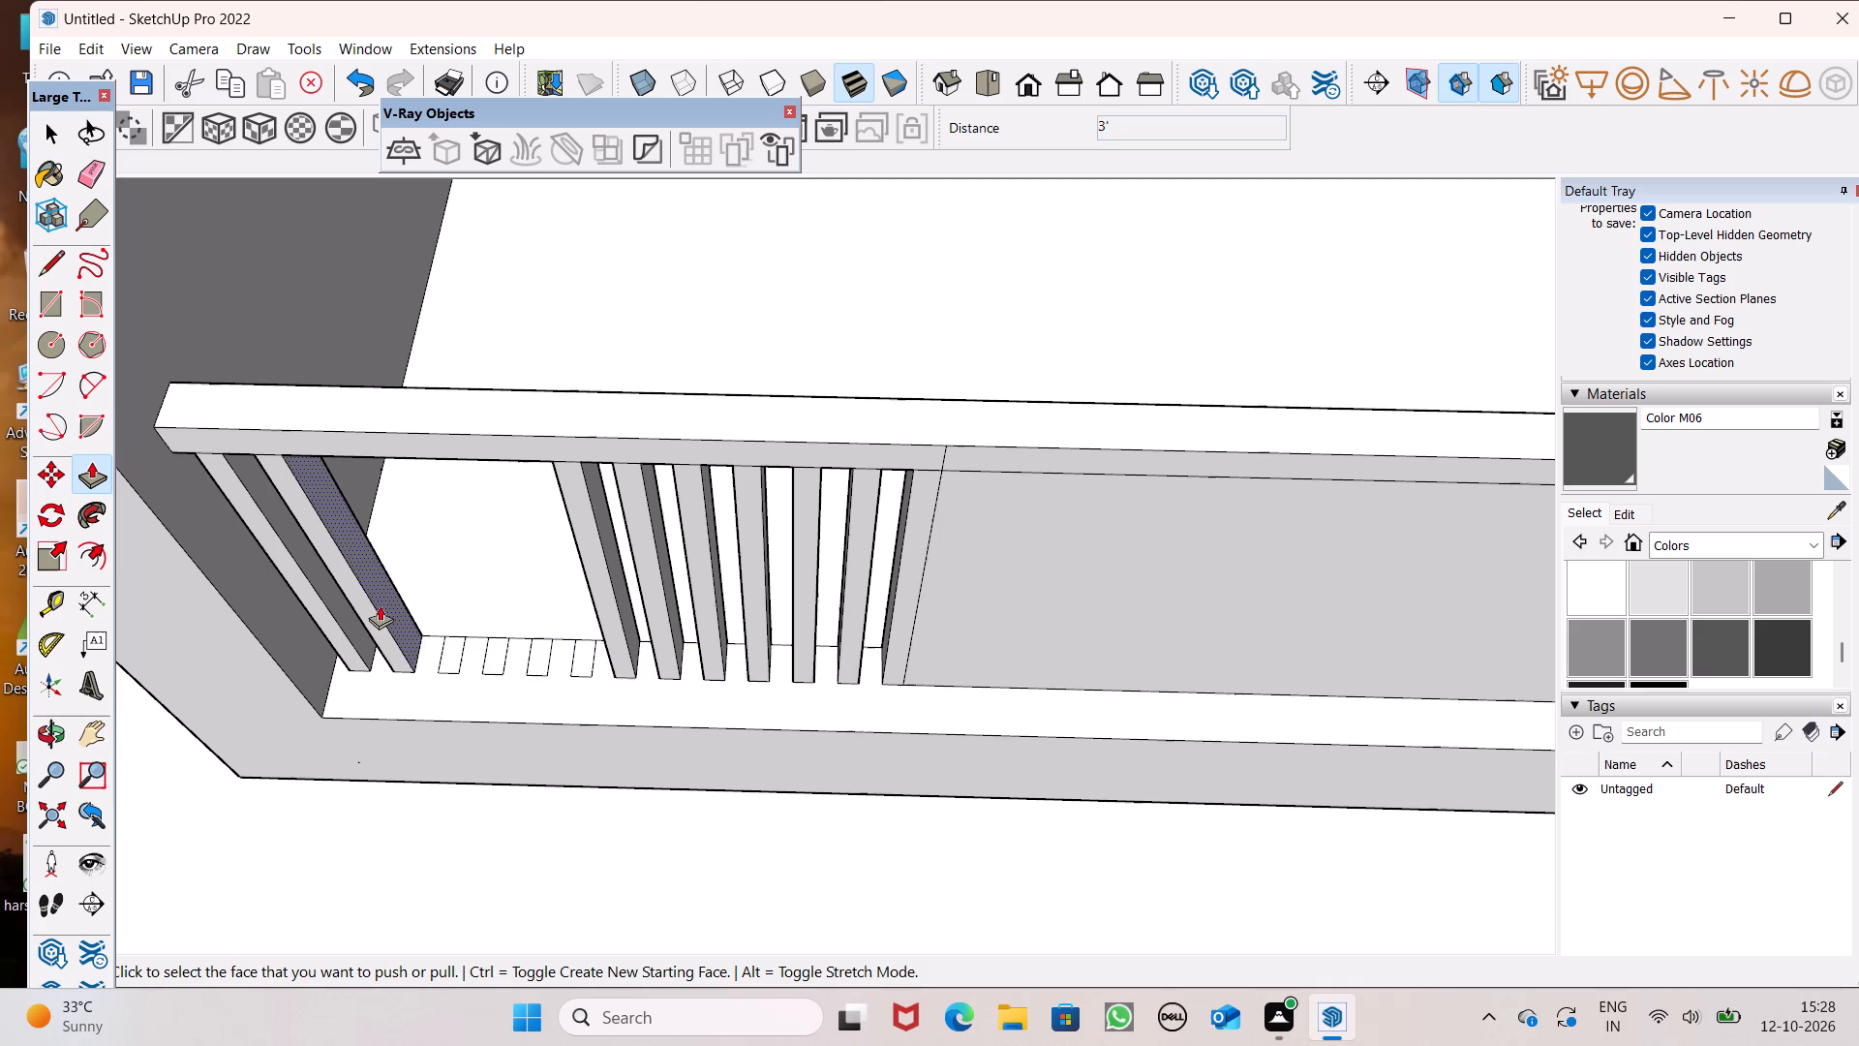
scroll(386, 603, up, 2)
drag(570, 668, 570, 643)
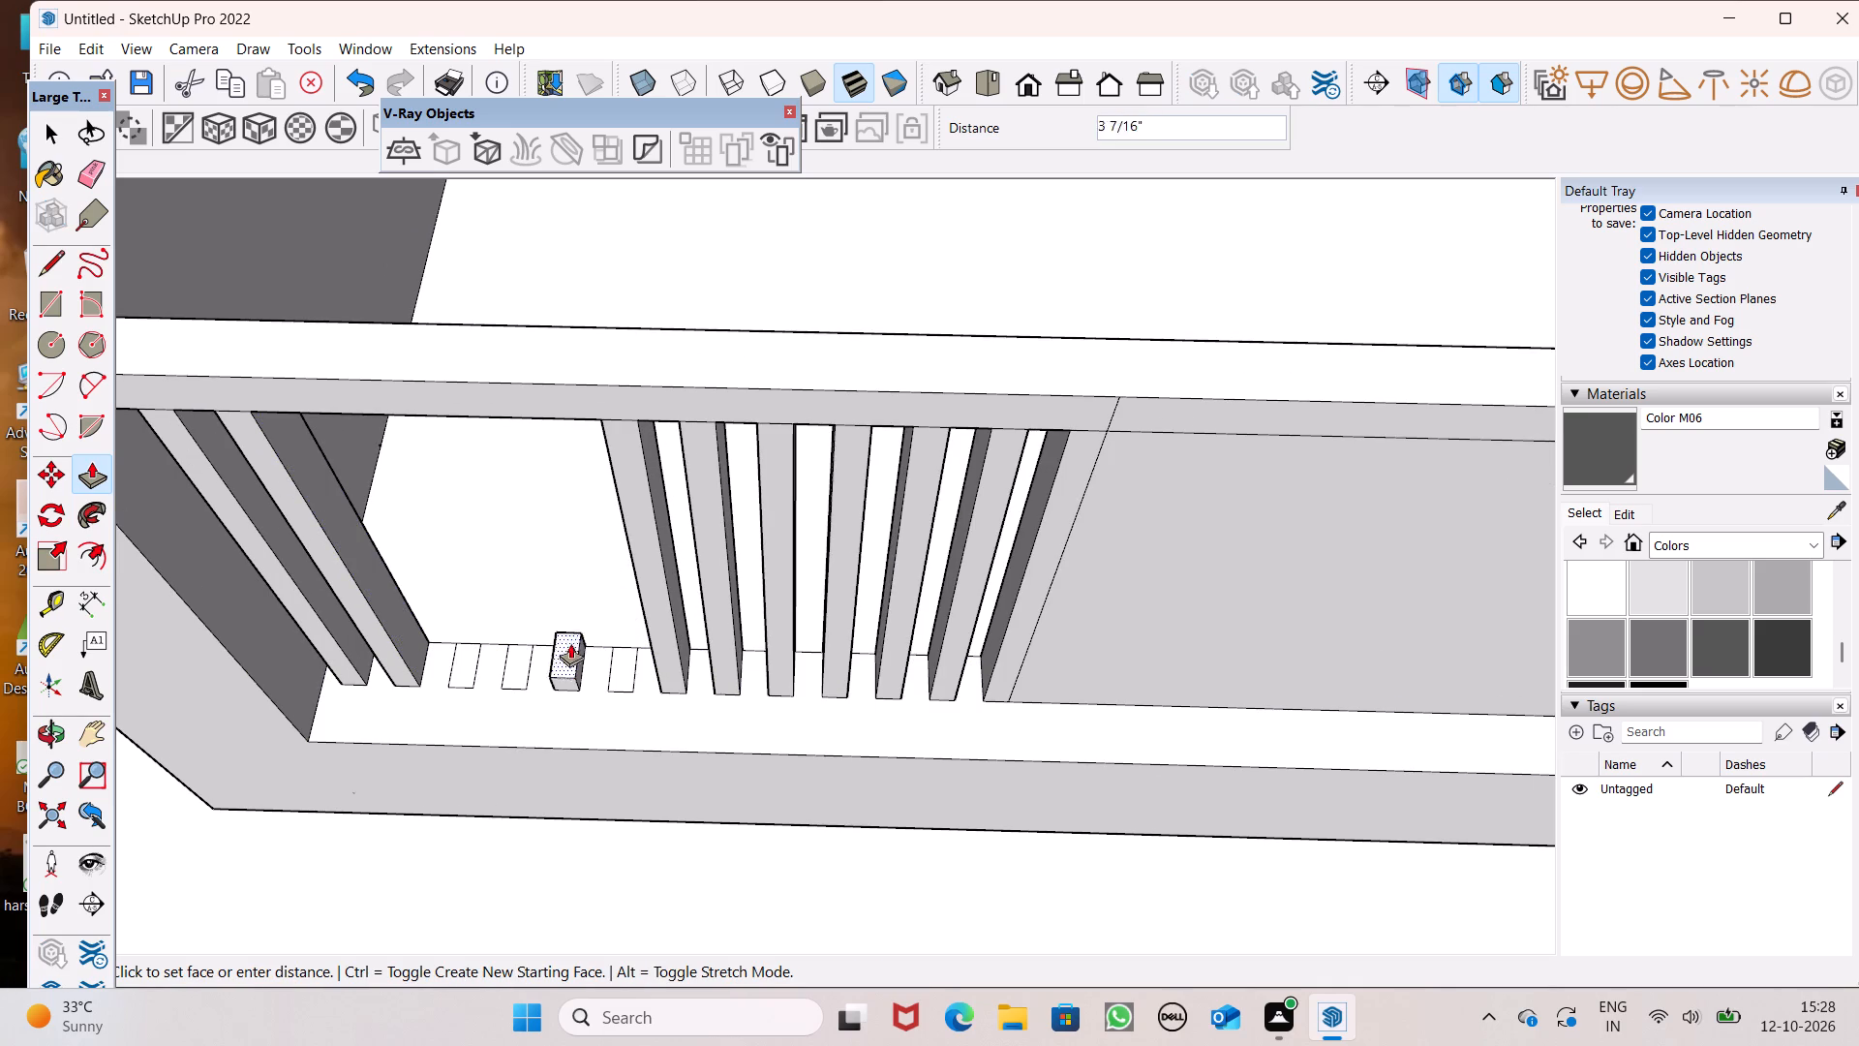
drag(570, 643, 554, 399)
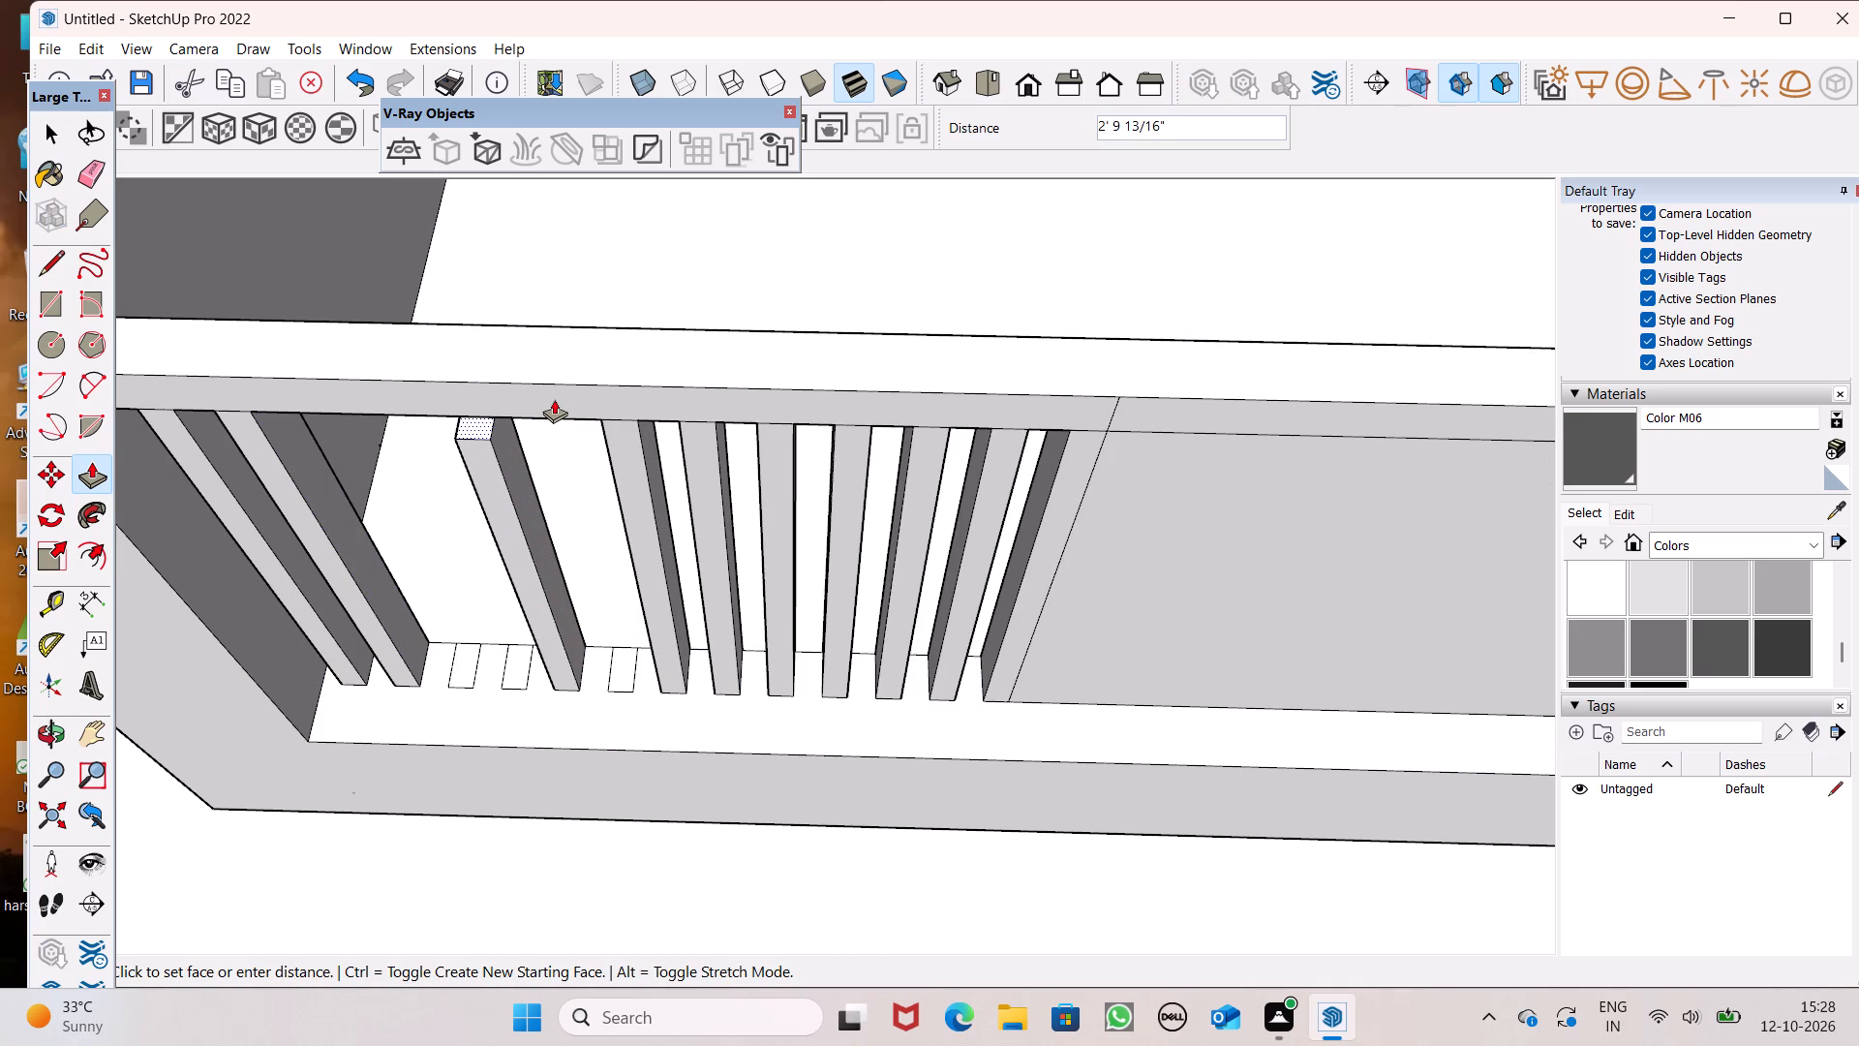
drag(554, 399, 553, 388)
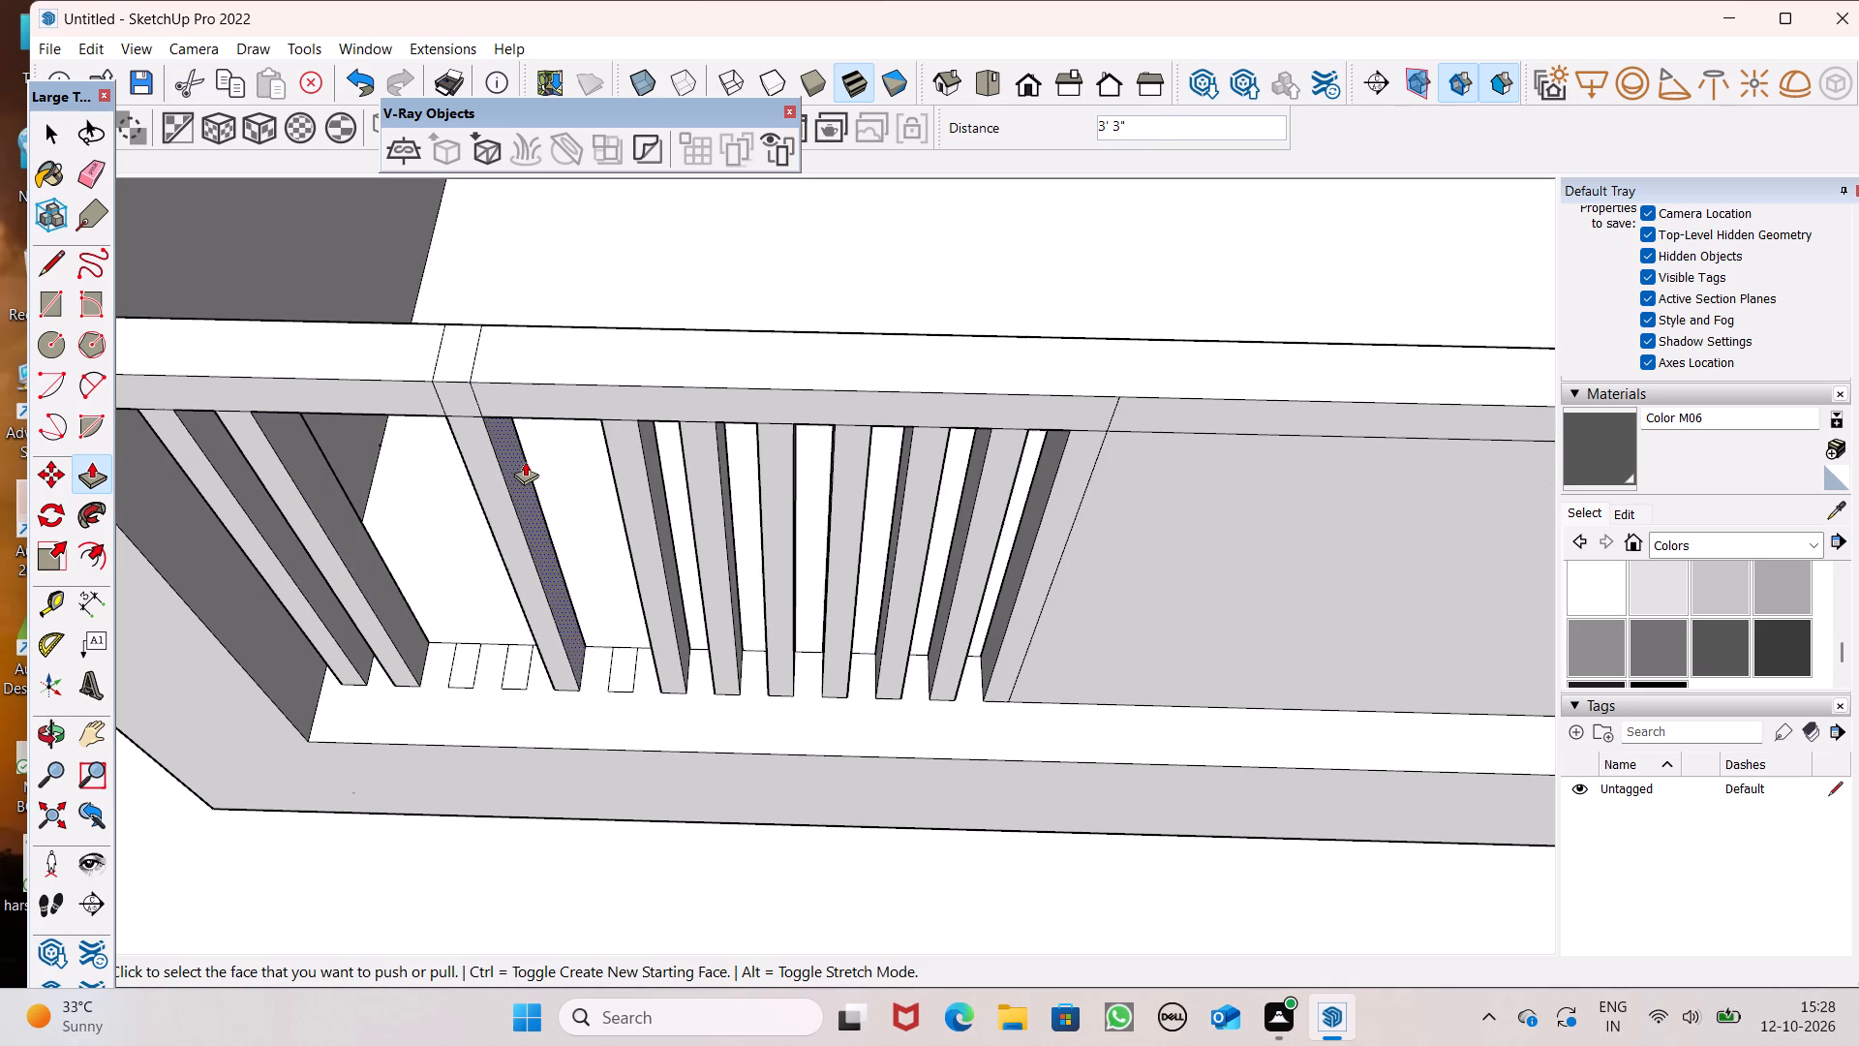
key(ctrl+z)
Pull the eighth ledge rectangle from the solid panel up 3' to the parapet cap's underside.
drag(622, 670, 618, 530)
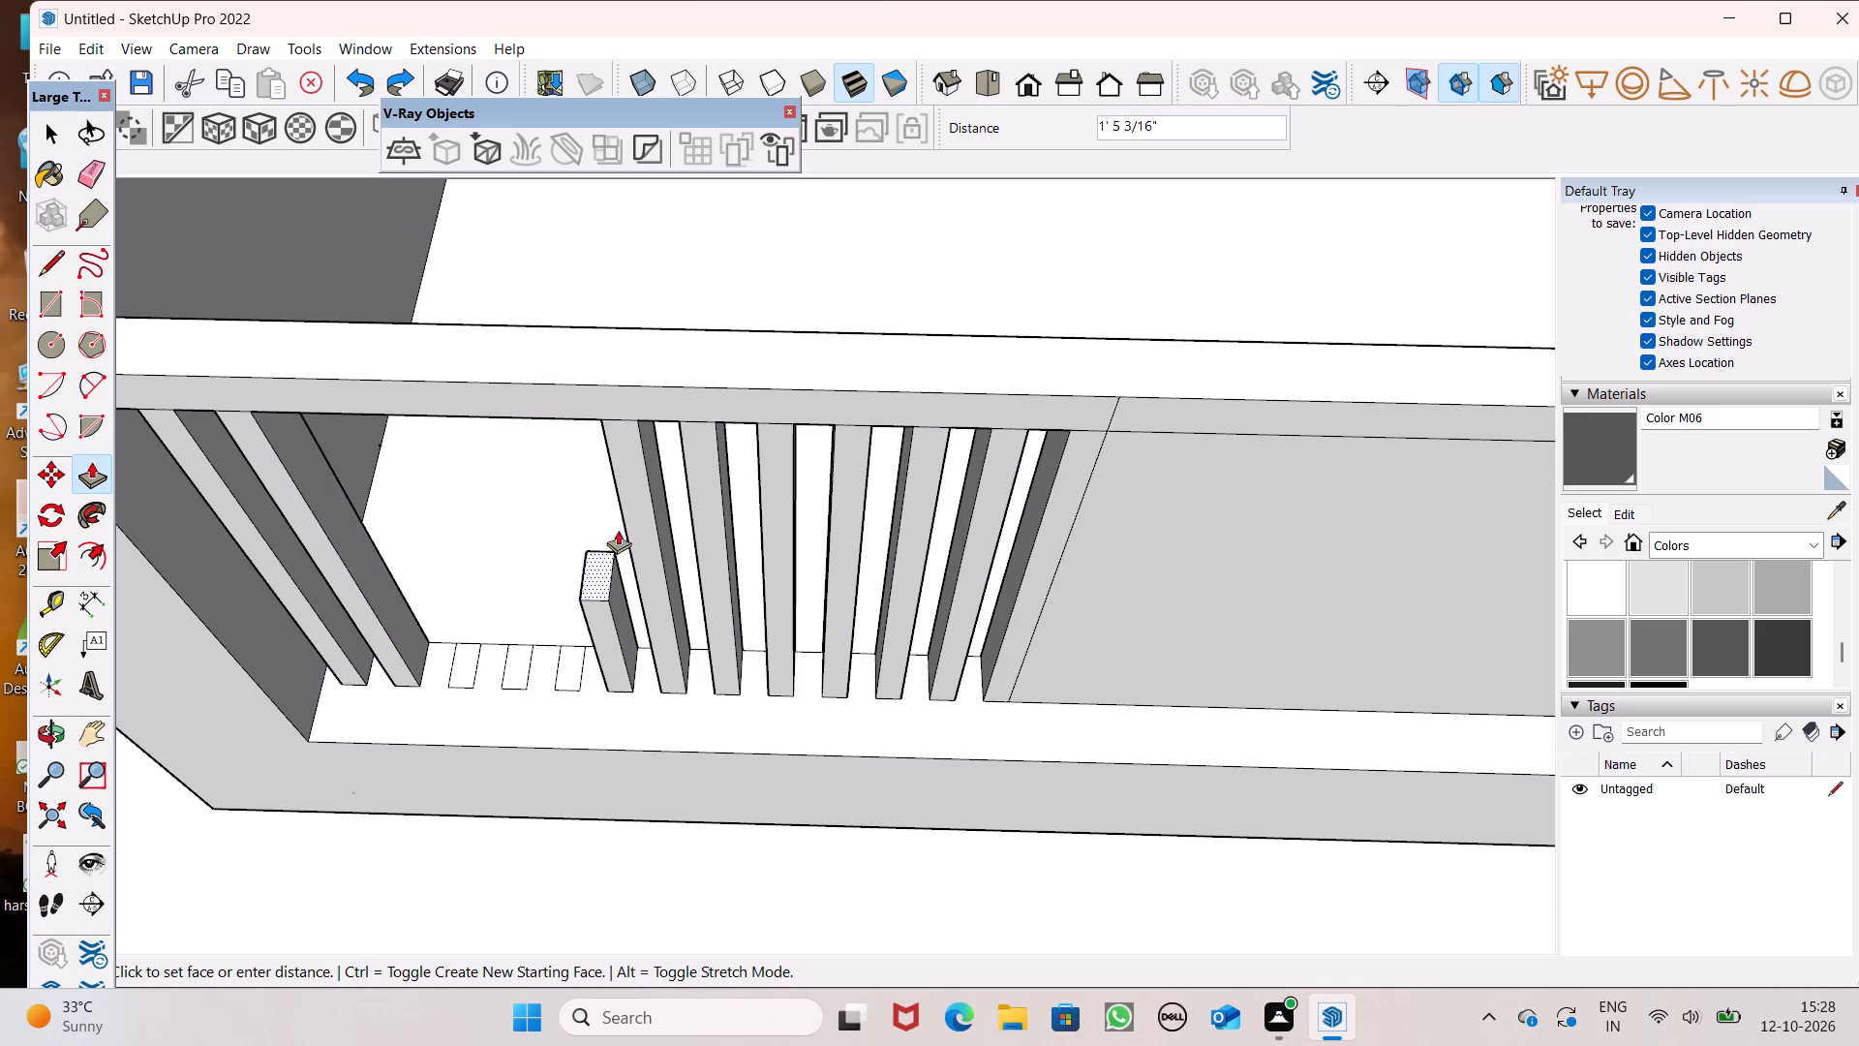
drag(618, 530, 608, 424)
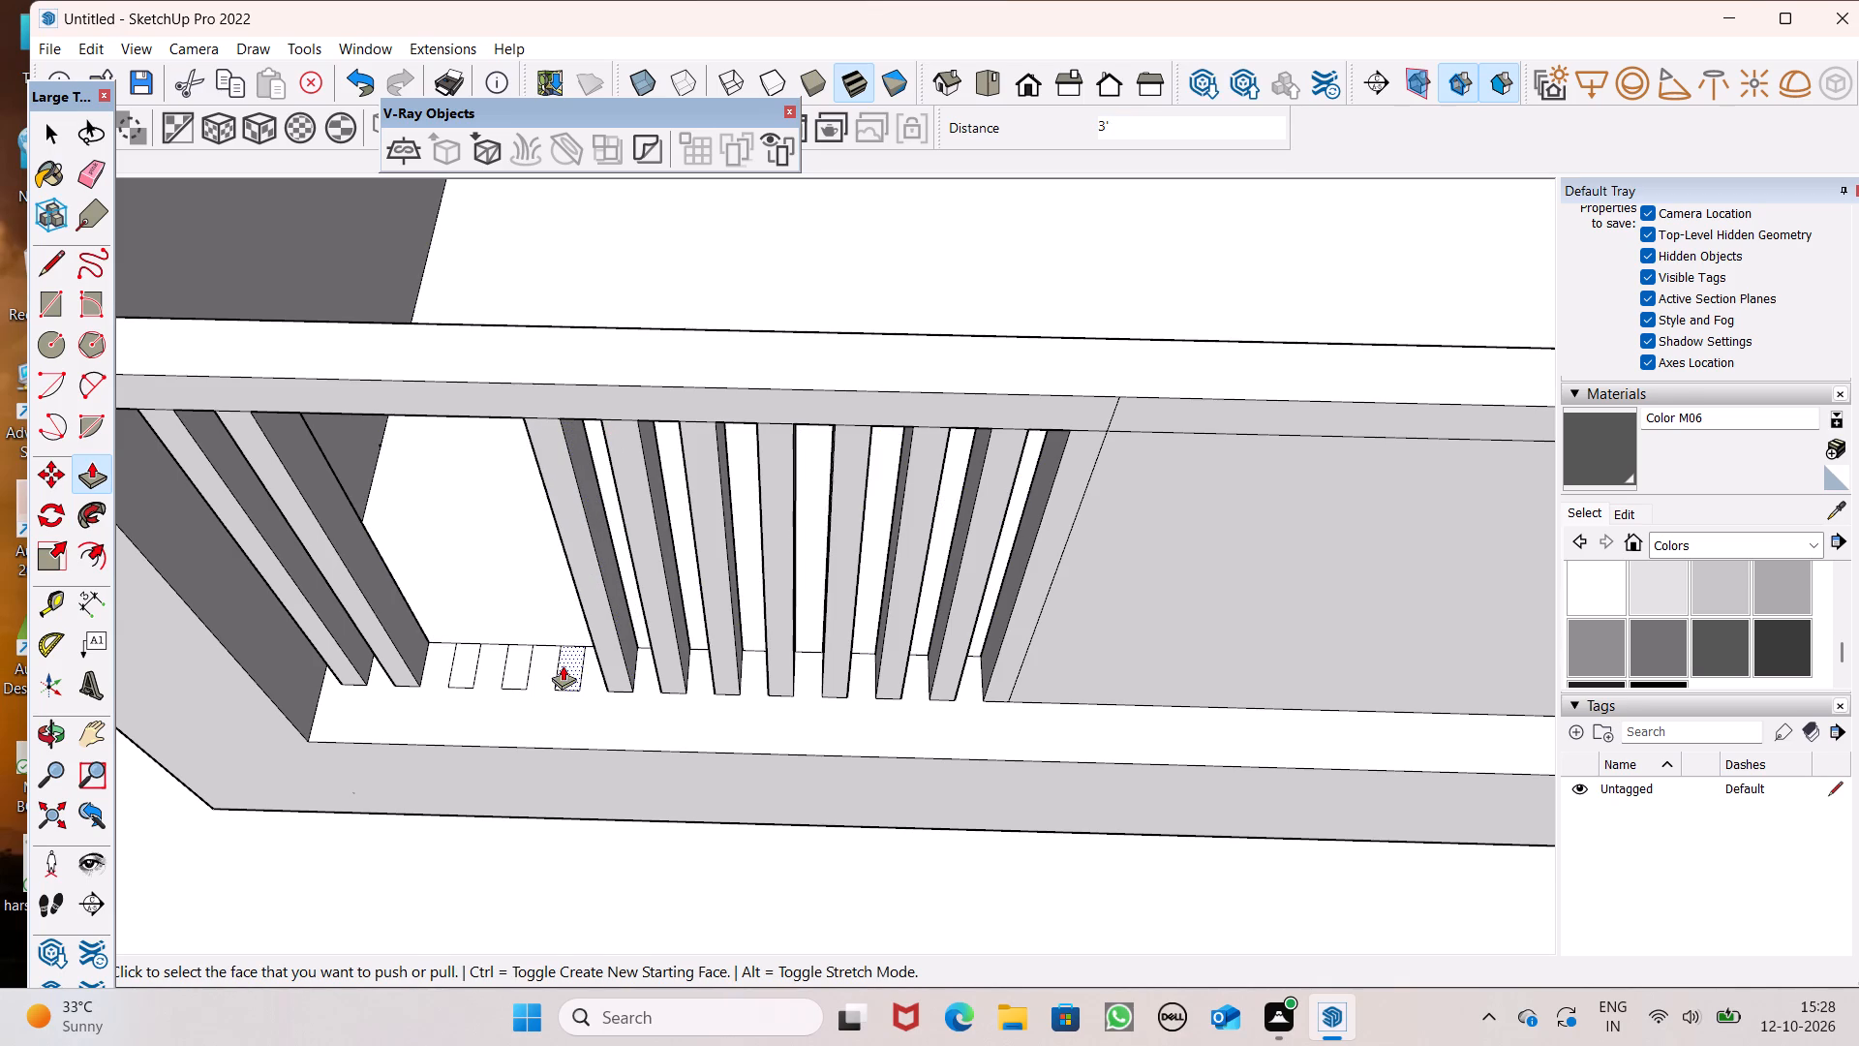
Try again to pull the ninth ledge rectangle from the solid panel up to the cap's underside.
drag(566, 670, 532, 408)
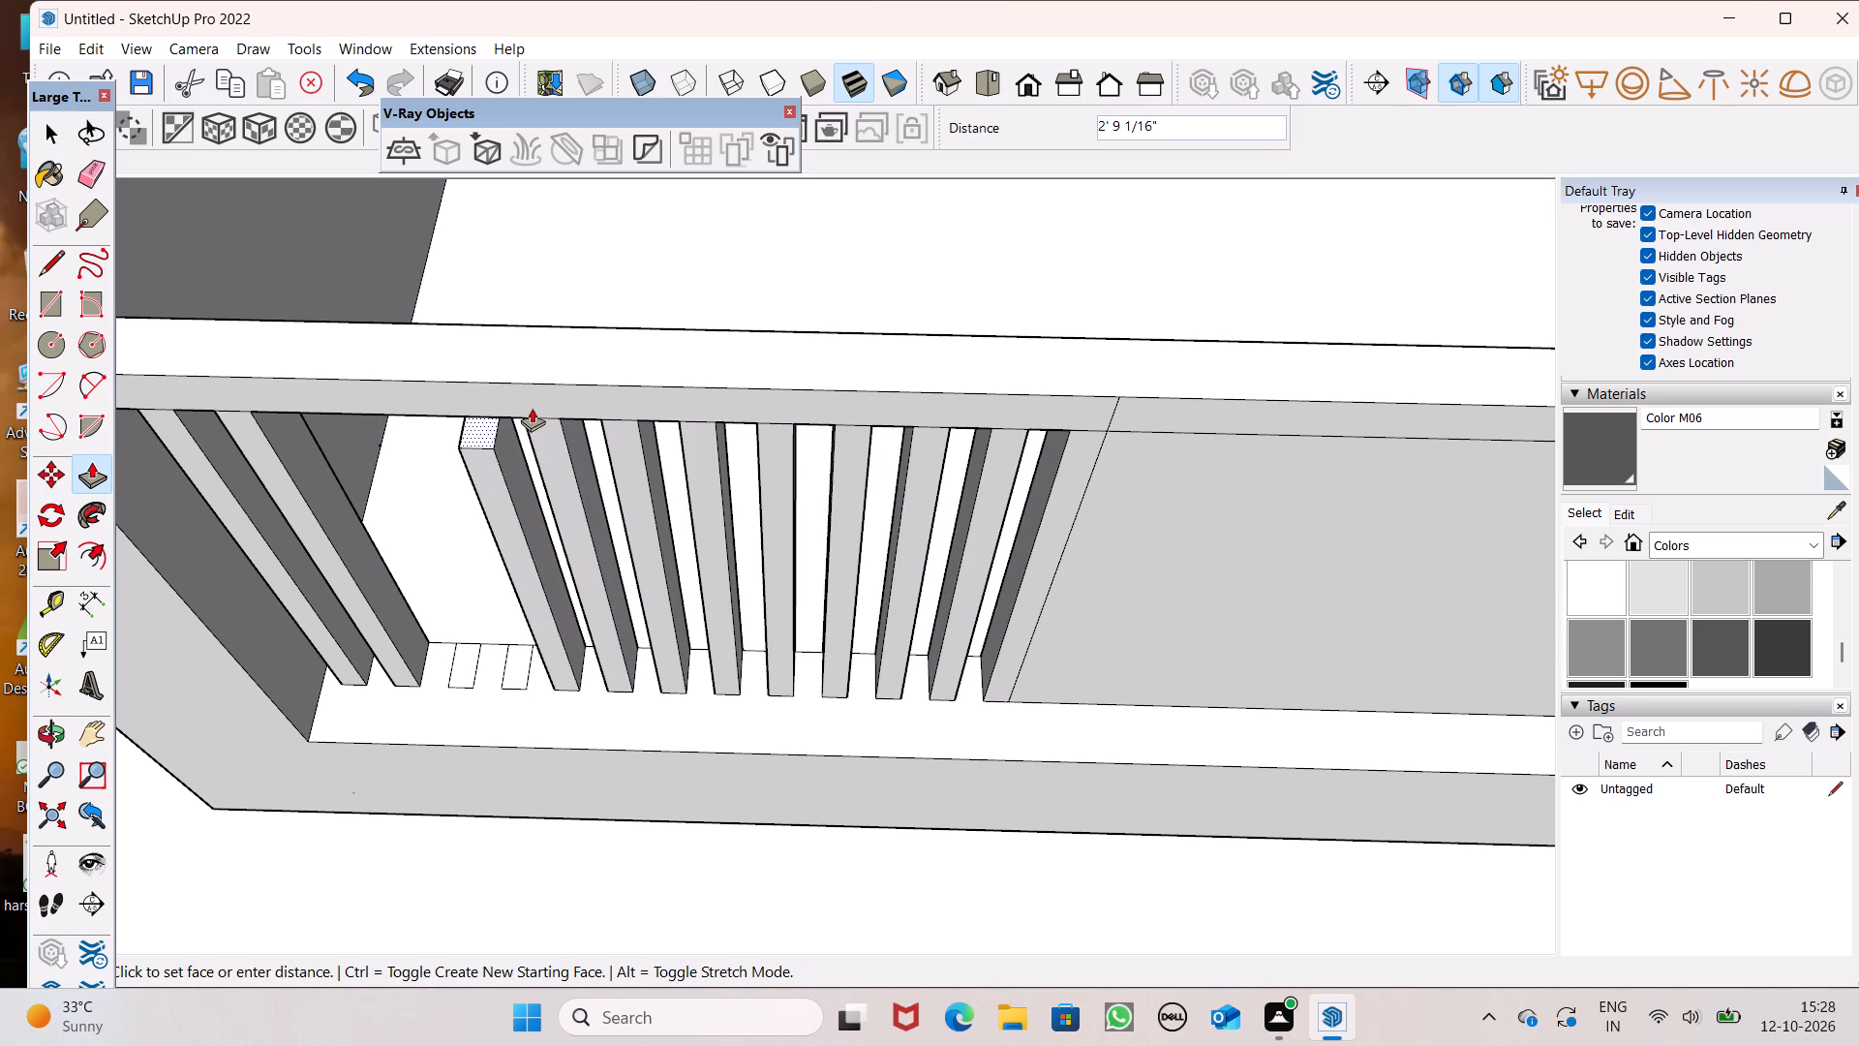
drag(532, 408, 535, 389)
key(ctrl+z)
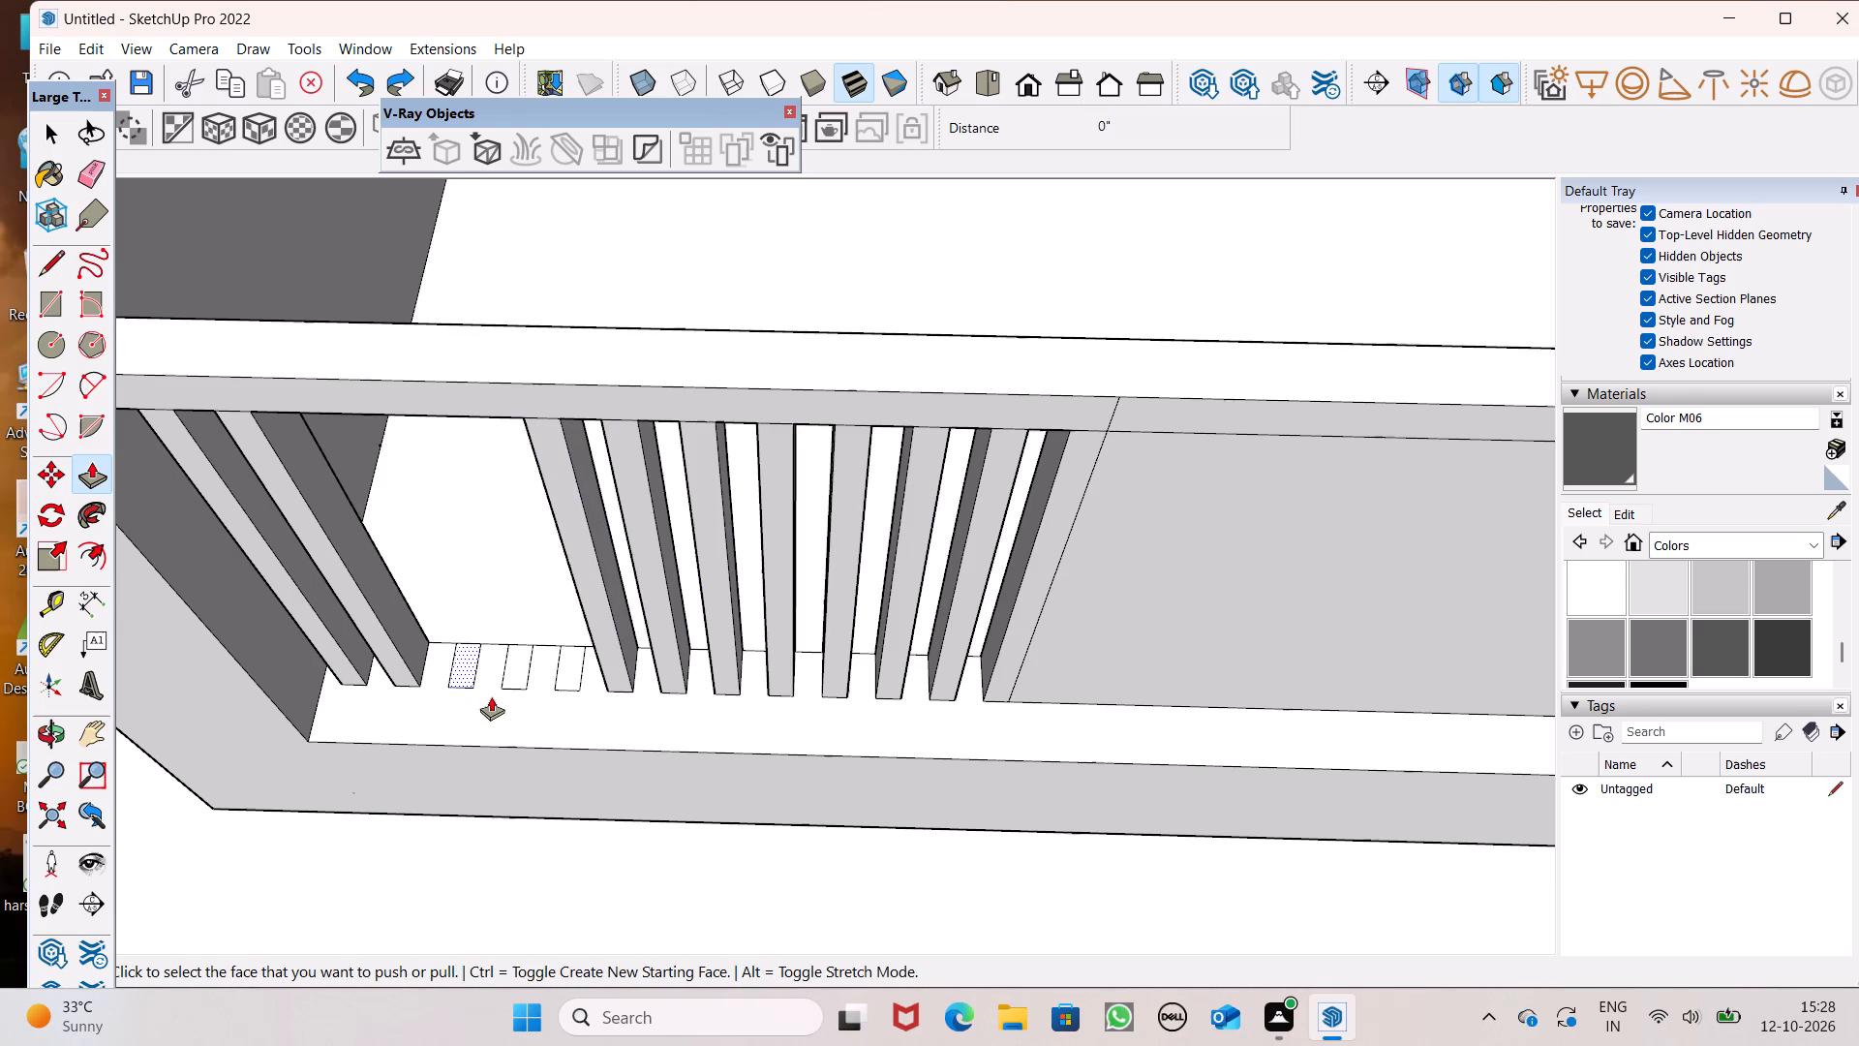
Pull the unfilled ledge rectangle closest to the fins up to the parapet cap's underside.
scroll(491, 696, up, 2)
drag(457, 662, 414, 313)
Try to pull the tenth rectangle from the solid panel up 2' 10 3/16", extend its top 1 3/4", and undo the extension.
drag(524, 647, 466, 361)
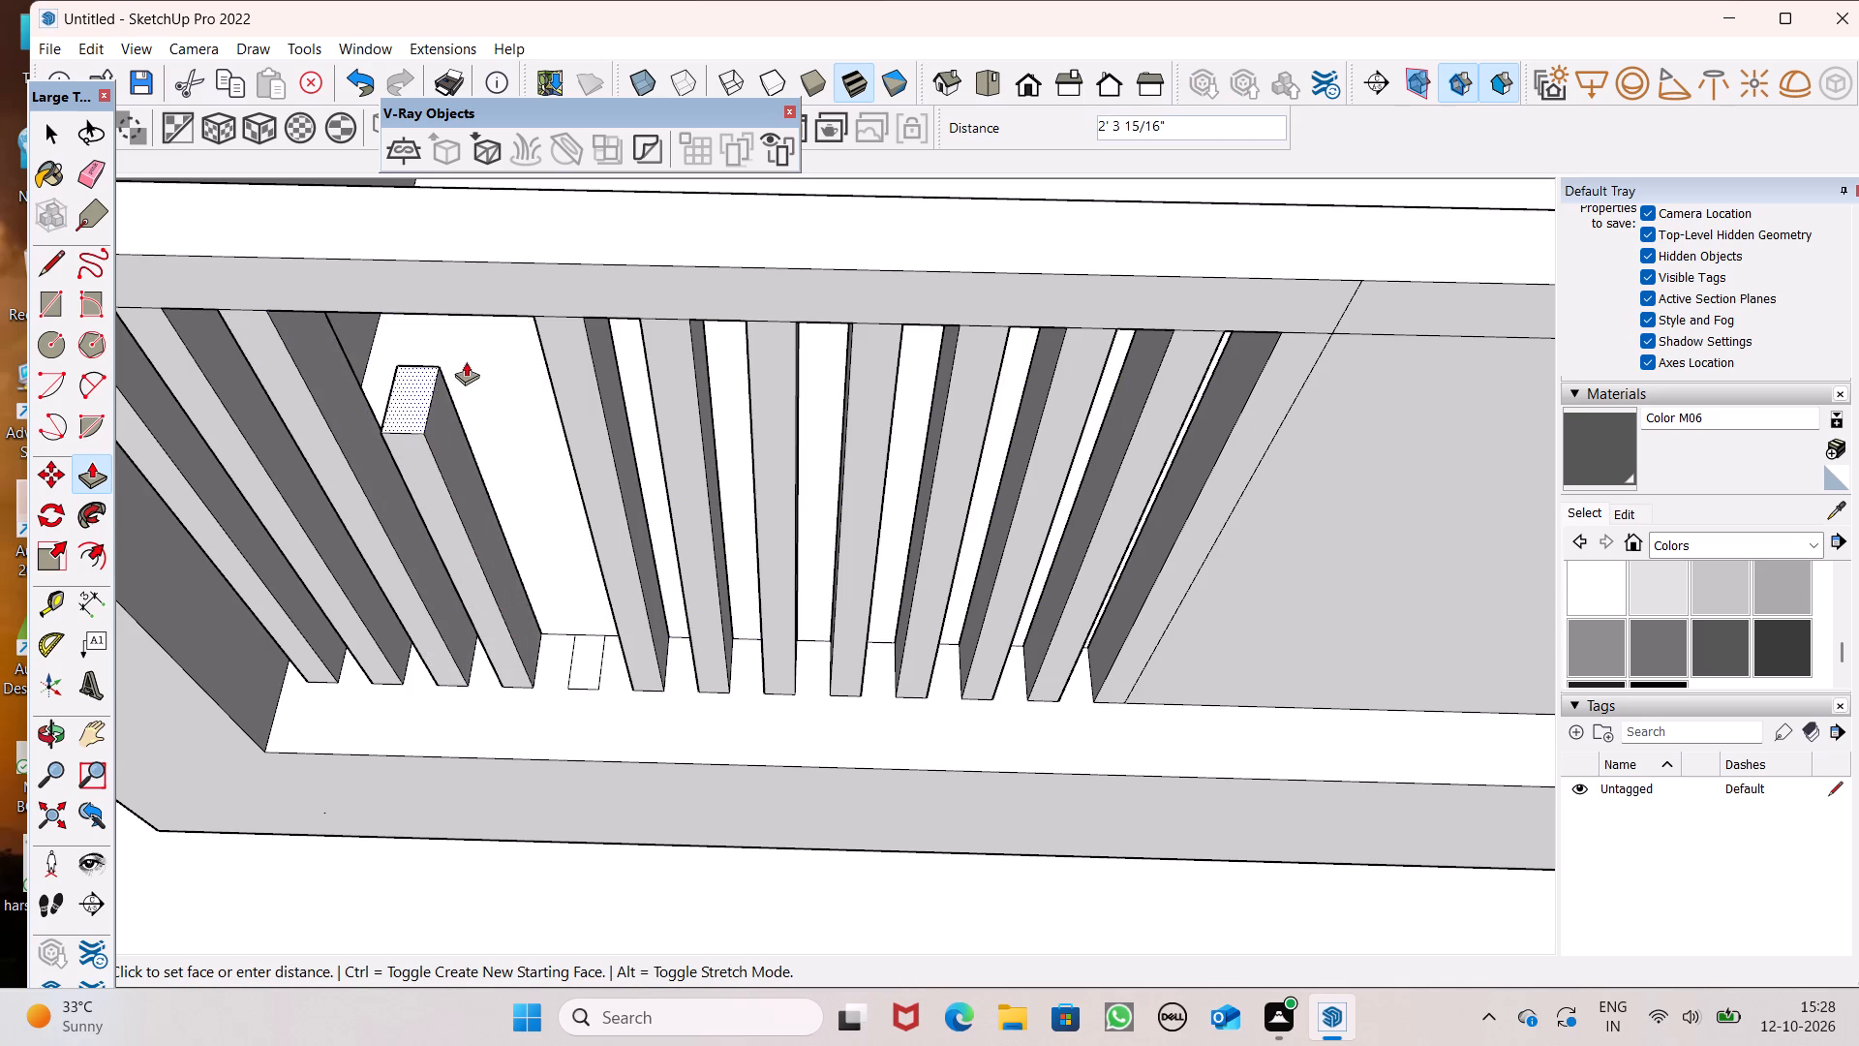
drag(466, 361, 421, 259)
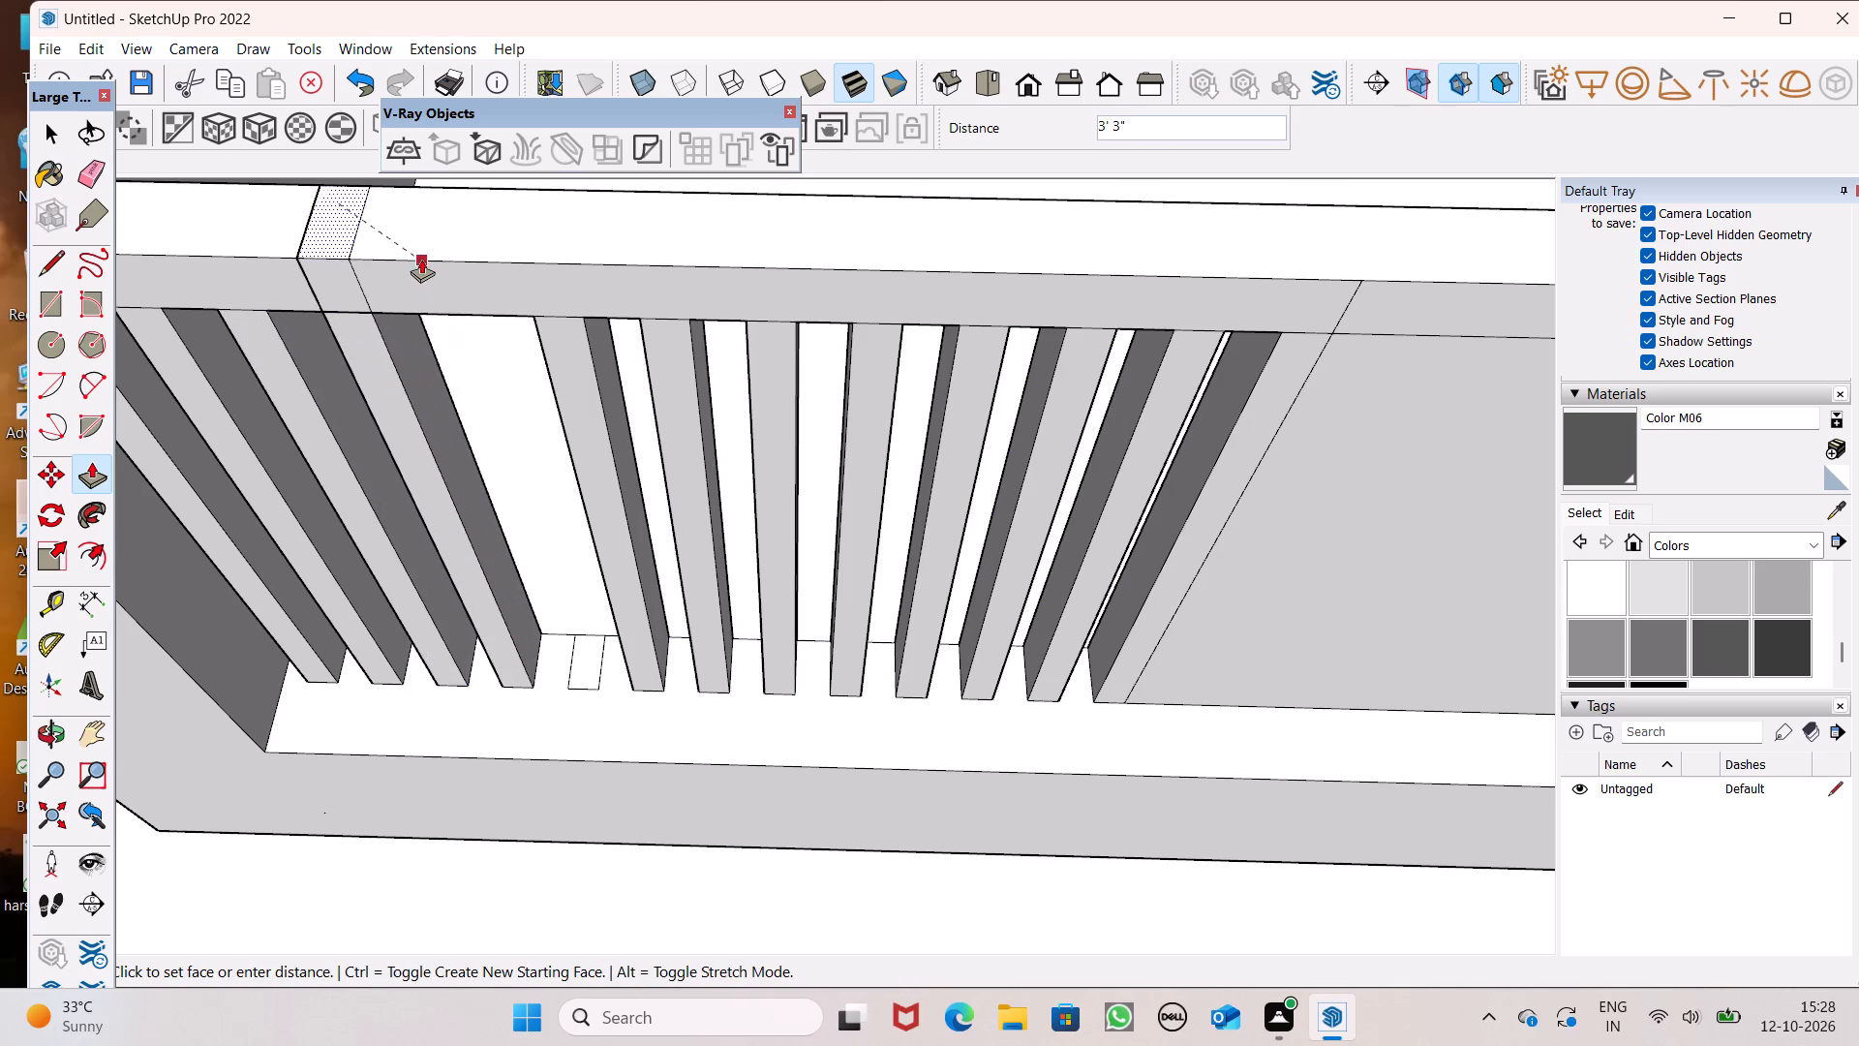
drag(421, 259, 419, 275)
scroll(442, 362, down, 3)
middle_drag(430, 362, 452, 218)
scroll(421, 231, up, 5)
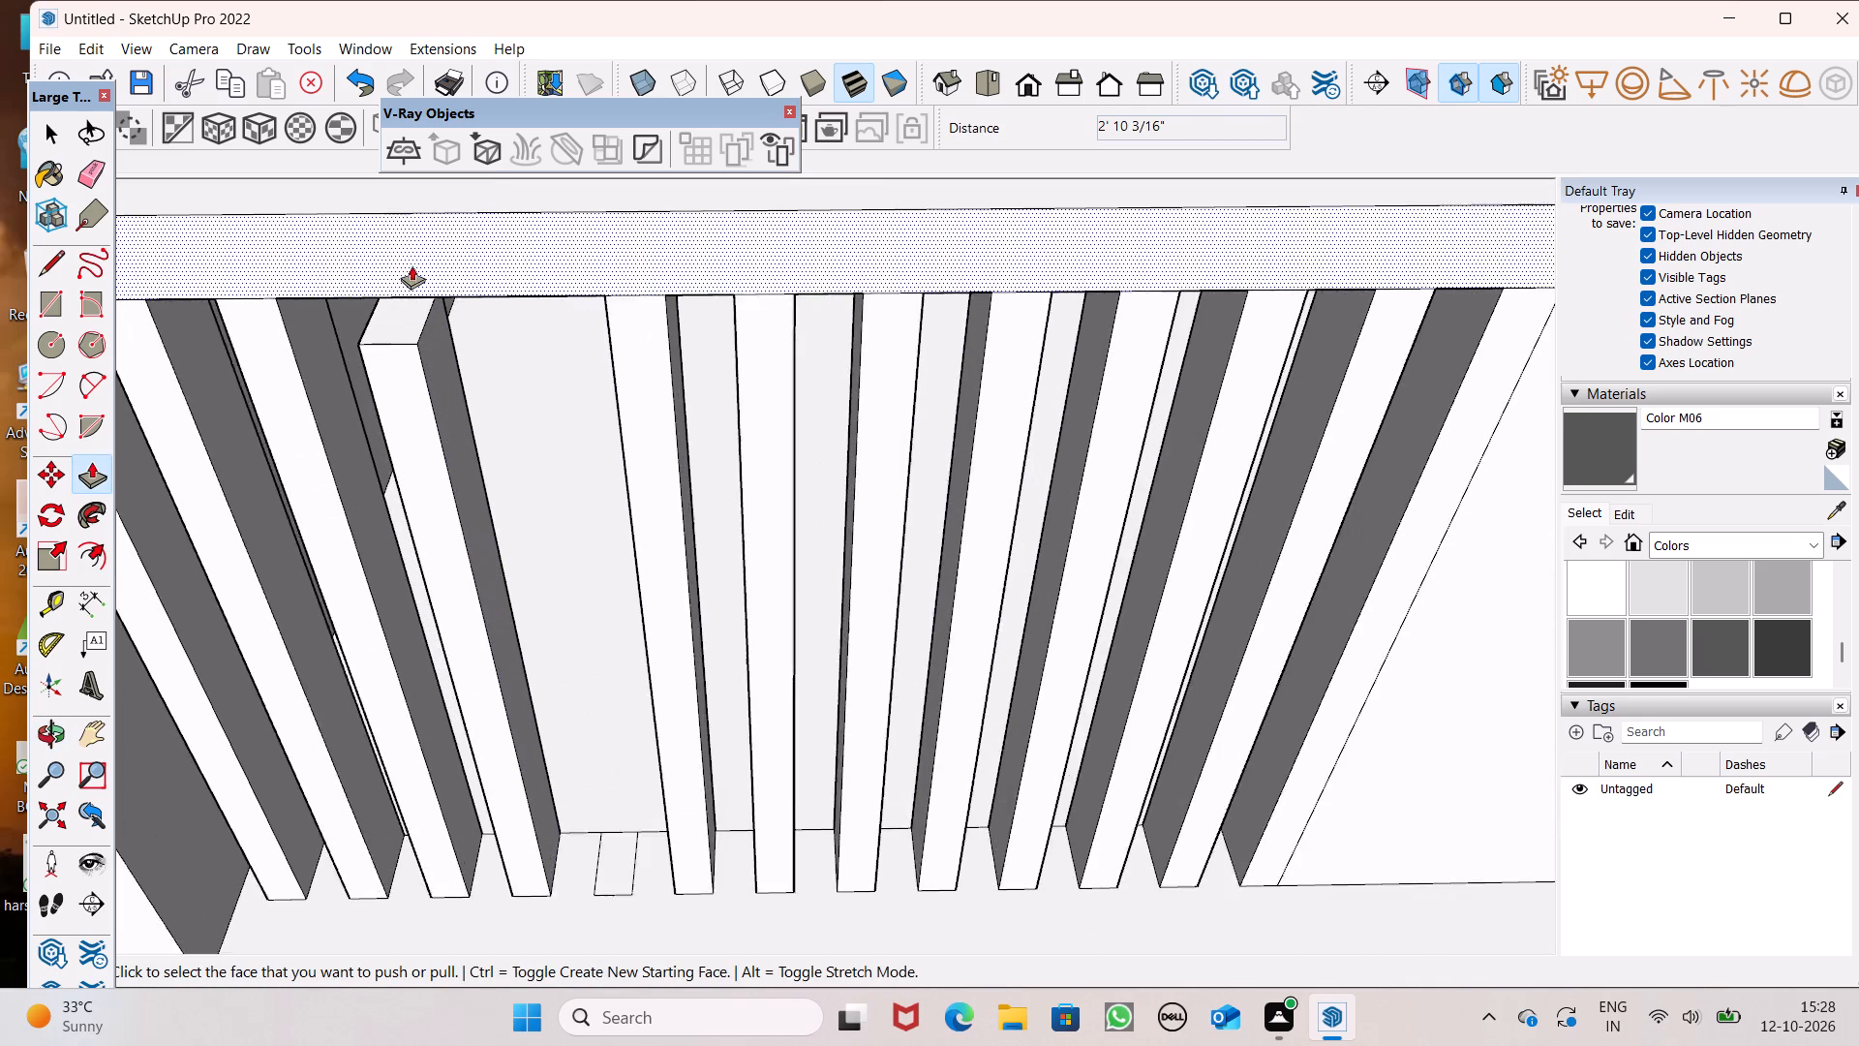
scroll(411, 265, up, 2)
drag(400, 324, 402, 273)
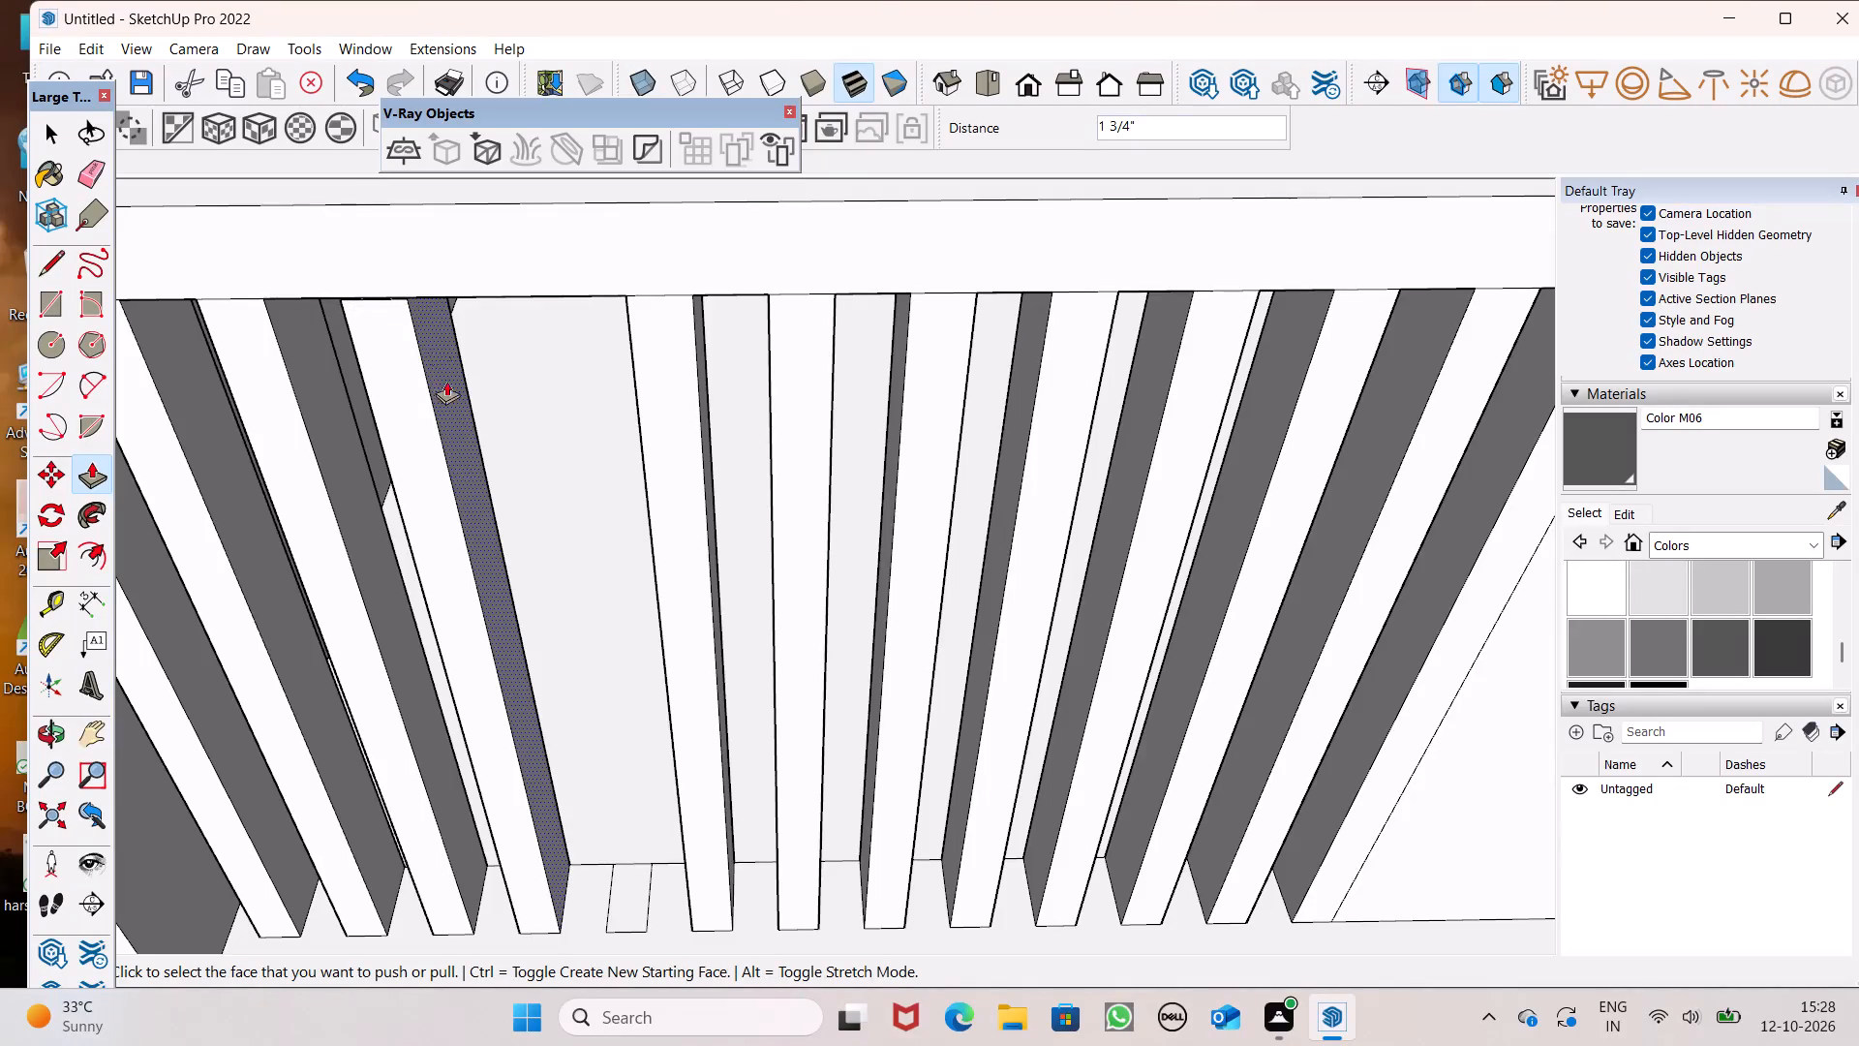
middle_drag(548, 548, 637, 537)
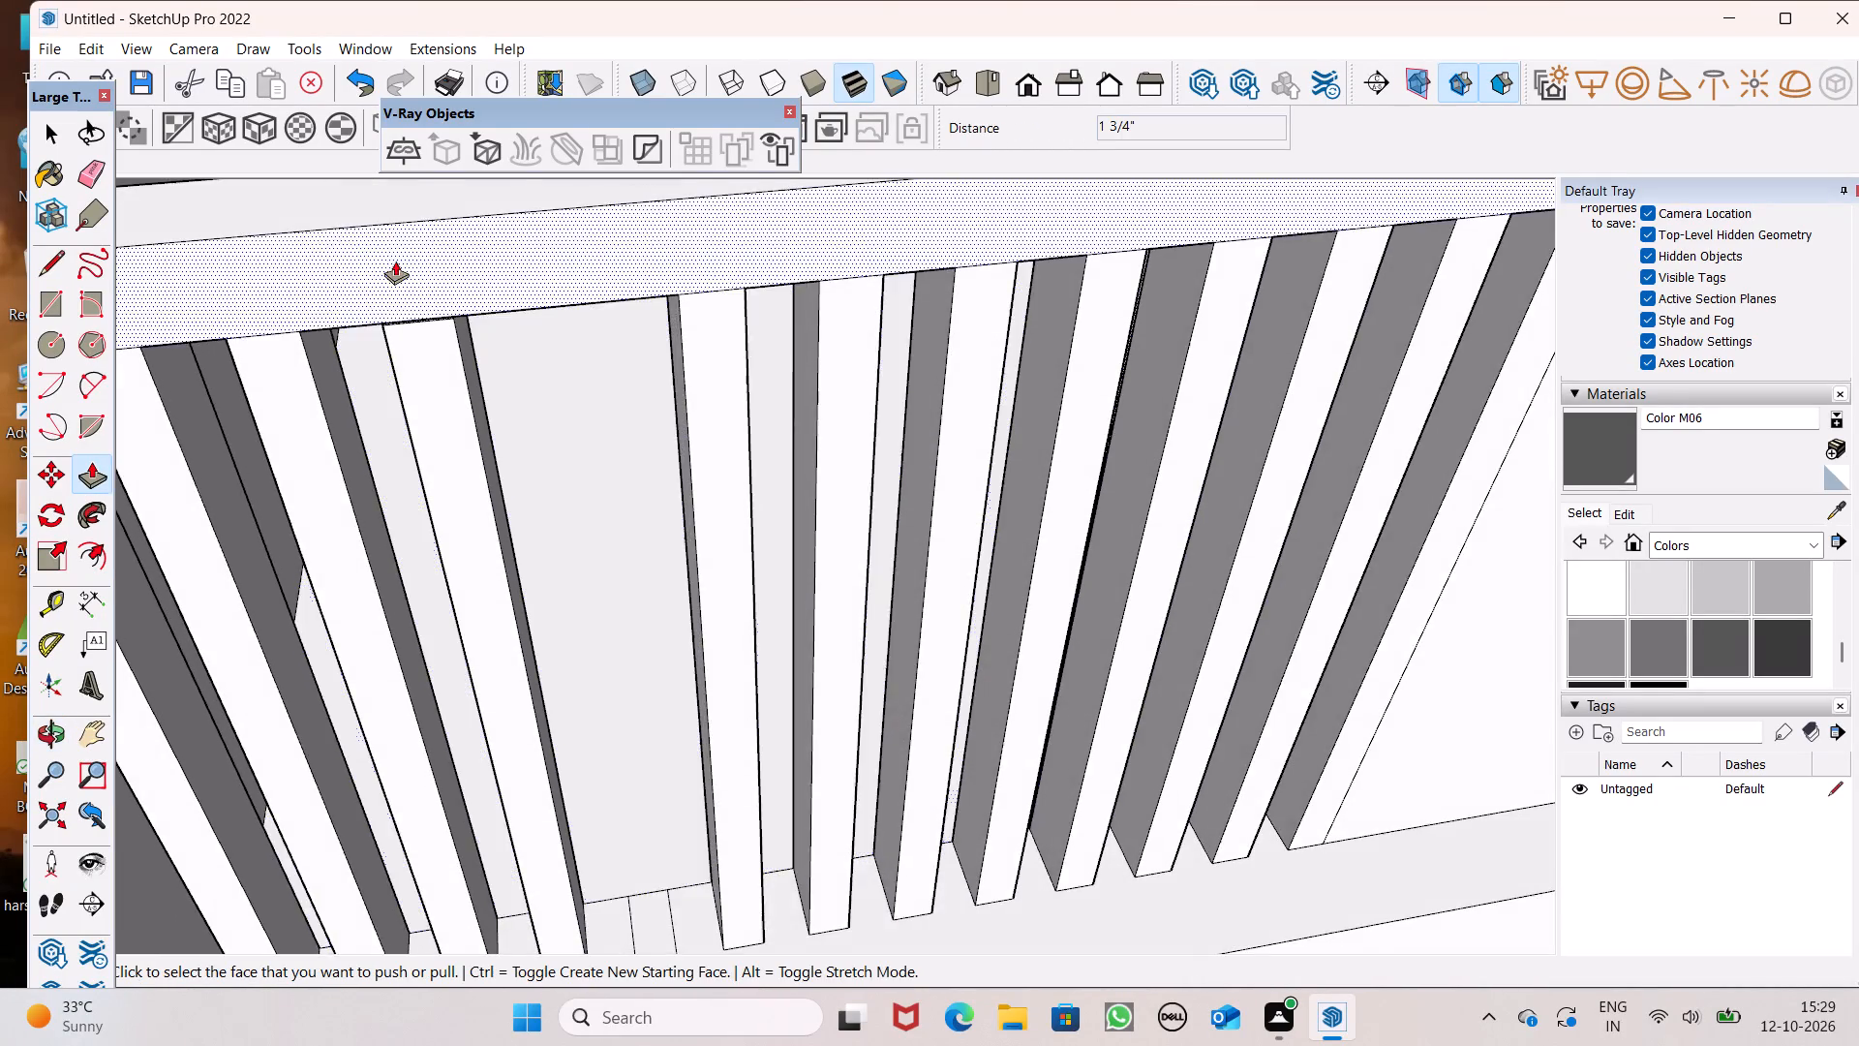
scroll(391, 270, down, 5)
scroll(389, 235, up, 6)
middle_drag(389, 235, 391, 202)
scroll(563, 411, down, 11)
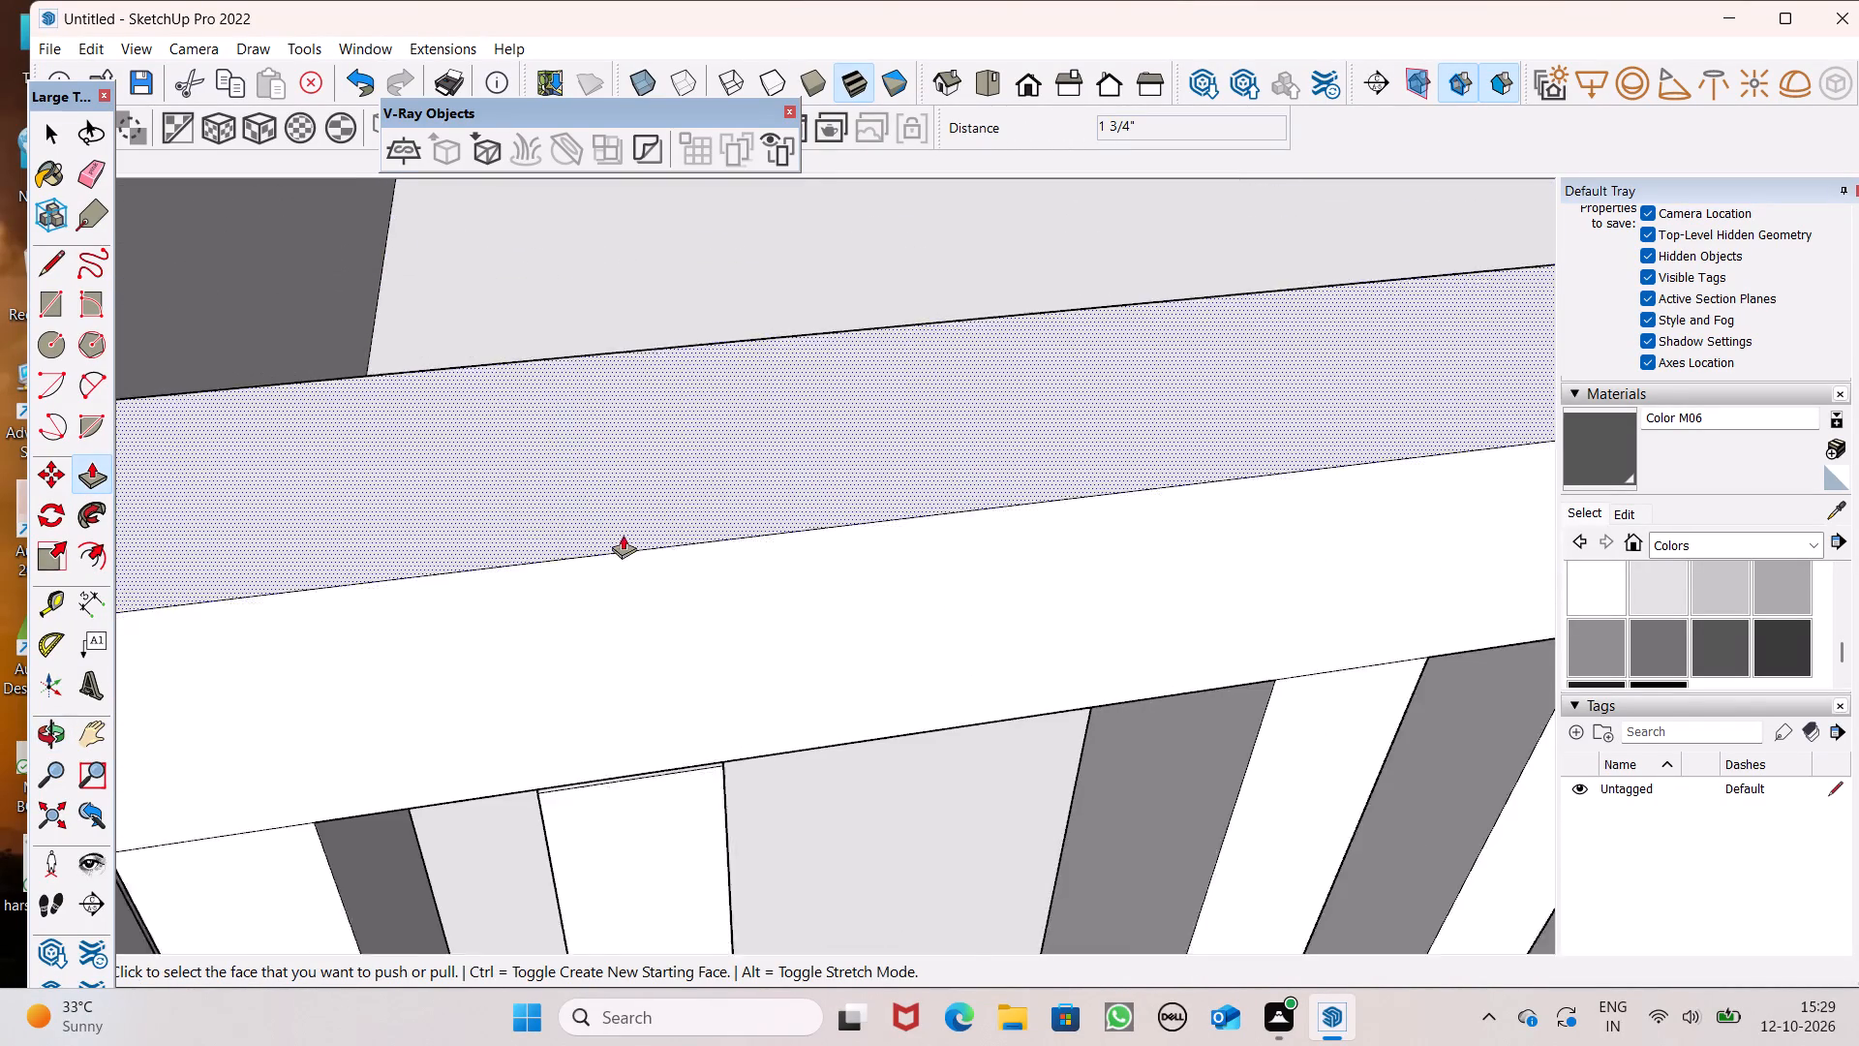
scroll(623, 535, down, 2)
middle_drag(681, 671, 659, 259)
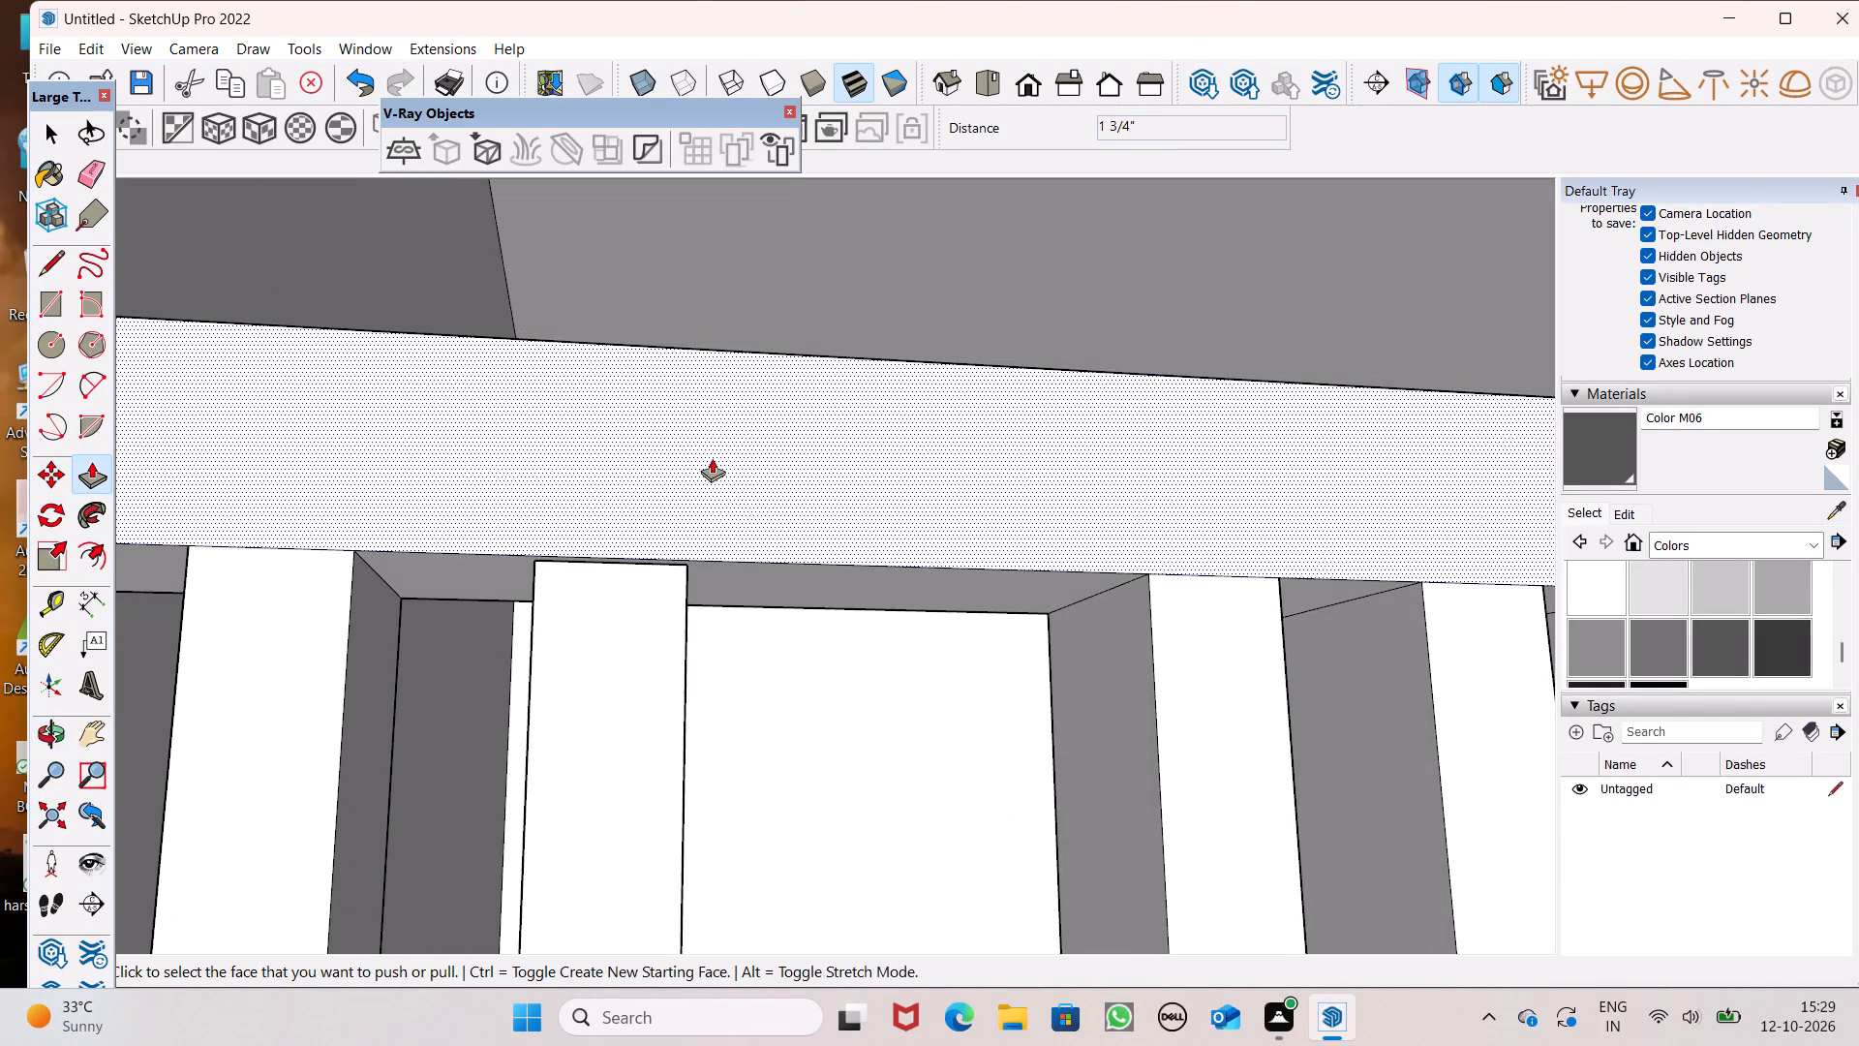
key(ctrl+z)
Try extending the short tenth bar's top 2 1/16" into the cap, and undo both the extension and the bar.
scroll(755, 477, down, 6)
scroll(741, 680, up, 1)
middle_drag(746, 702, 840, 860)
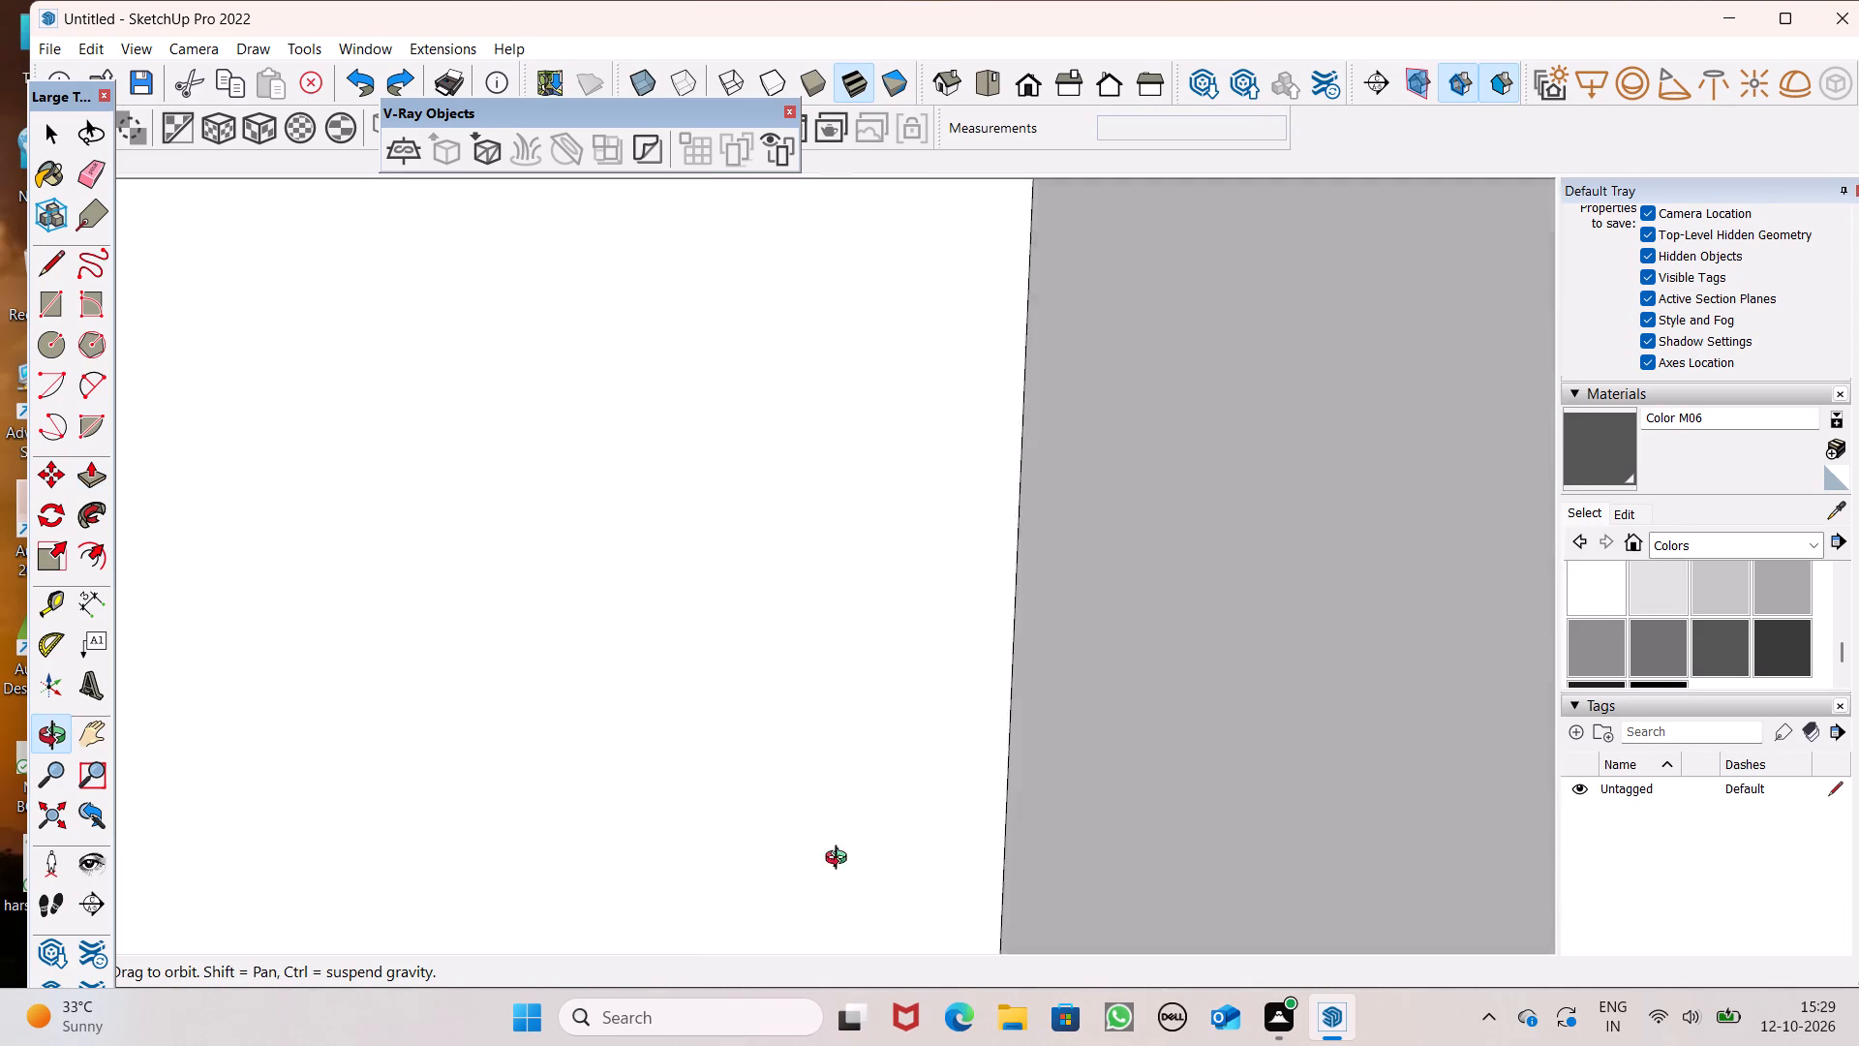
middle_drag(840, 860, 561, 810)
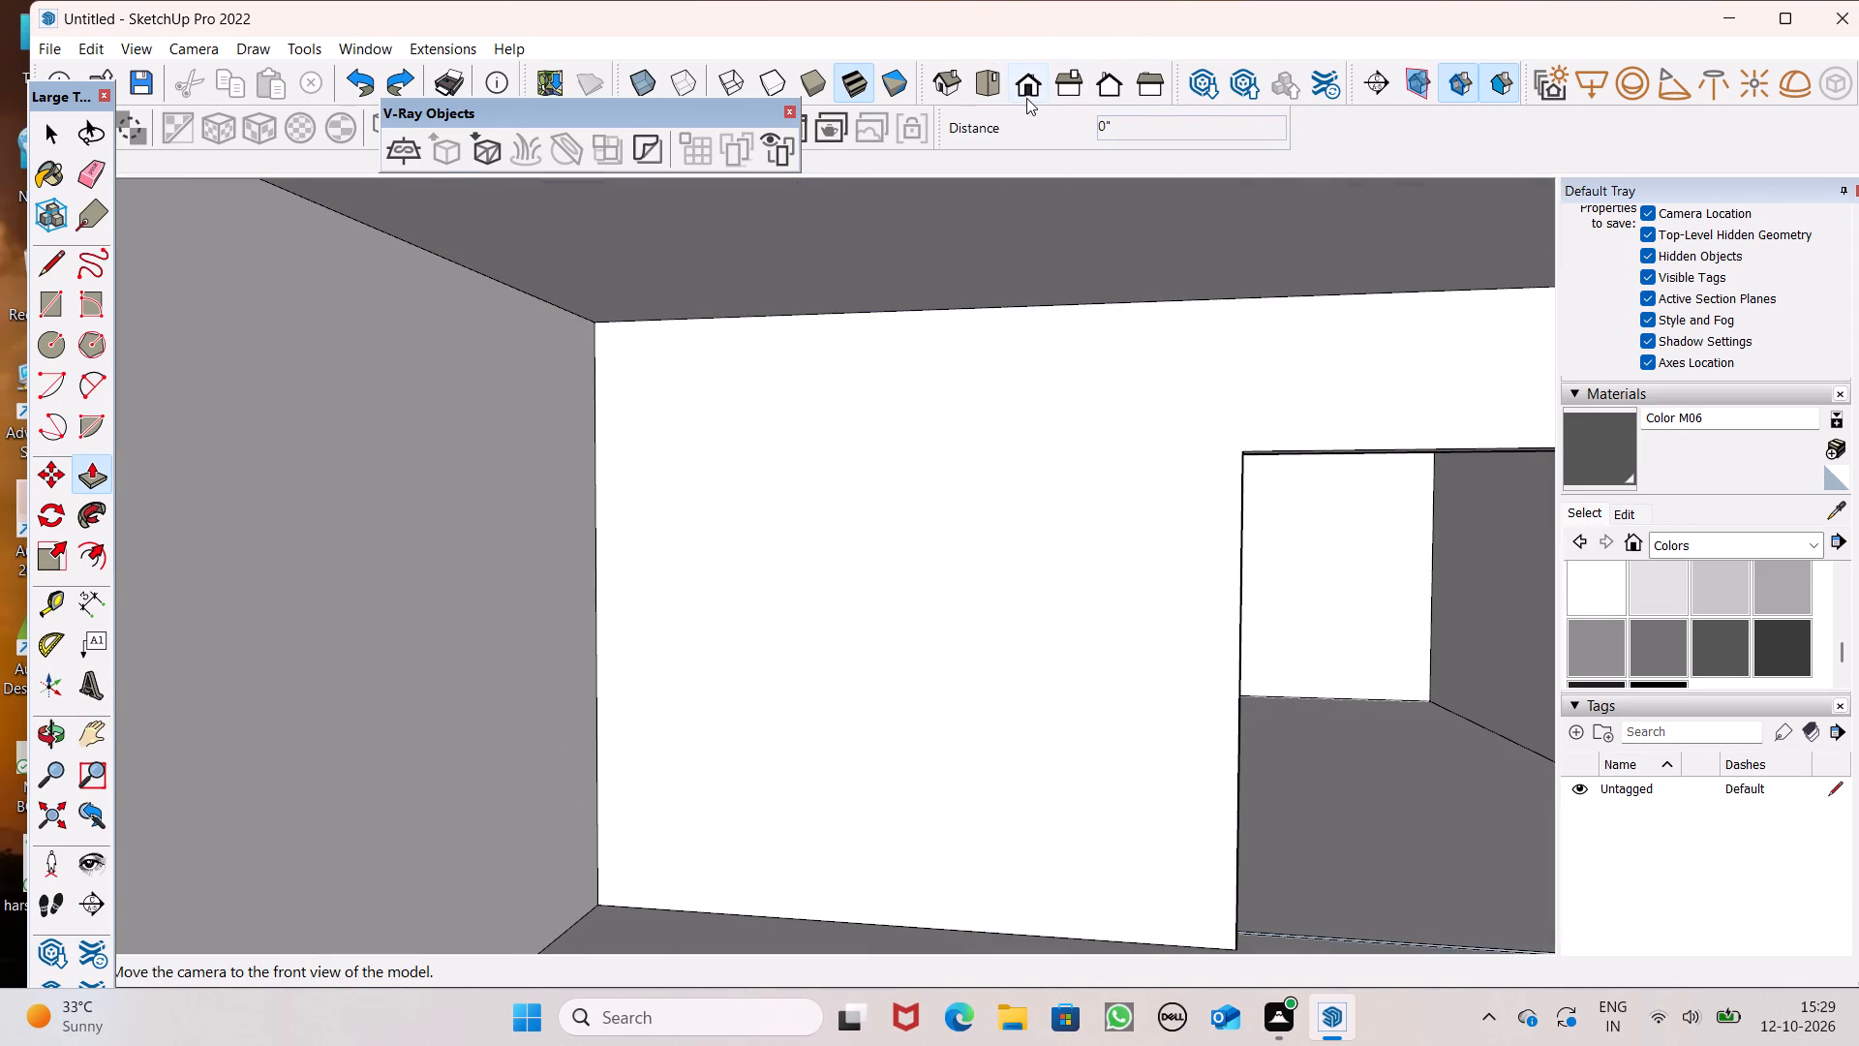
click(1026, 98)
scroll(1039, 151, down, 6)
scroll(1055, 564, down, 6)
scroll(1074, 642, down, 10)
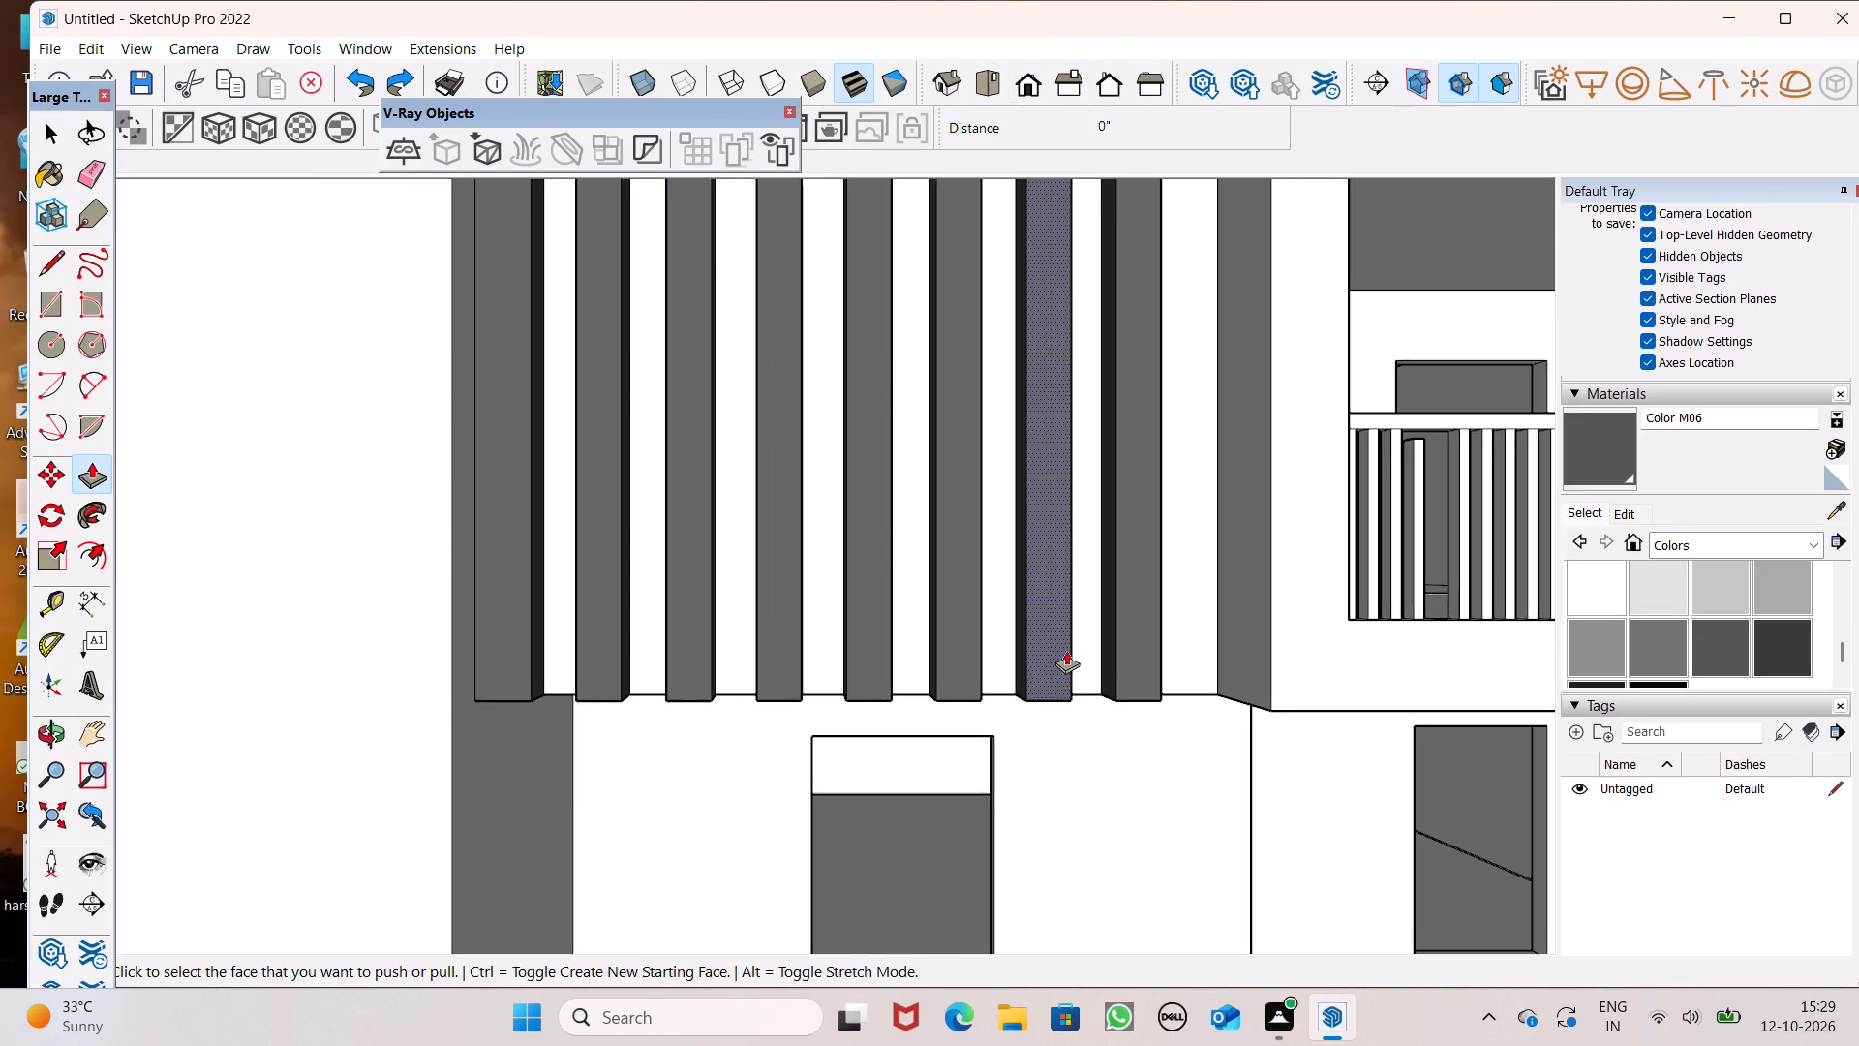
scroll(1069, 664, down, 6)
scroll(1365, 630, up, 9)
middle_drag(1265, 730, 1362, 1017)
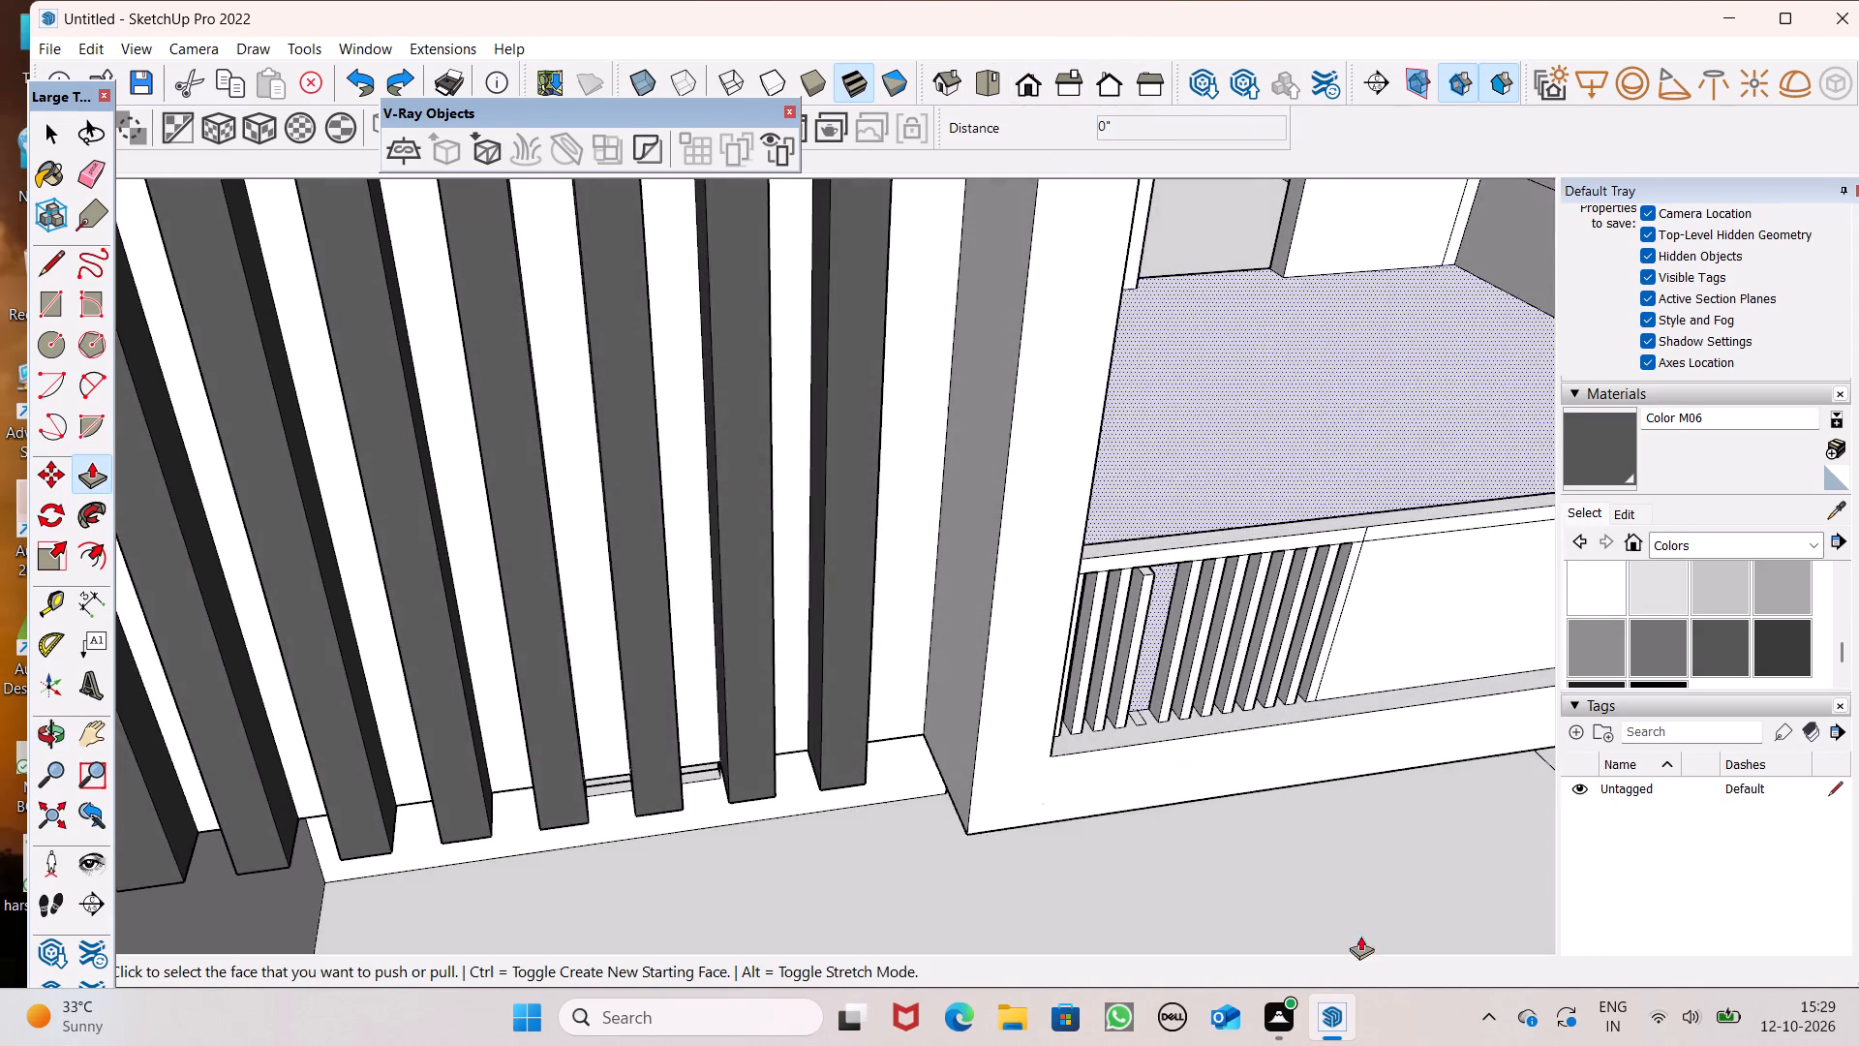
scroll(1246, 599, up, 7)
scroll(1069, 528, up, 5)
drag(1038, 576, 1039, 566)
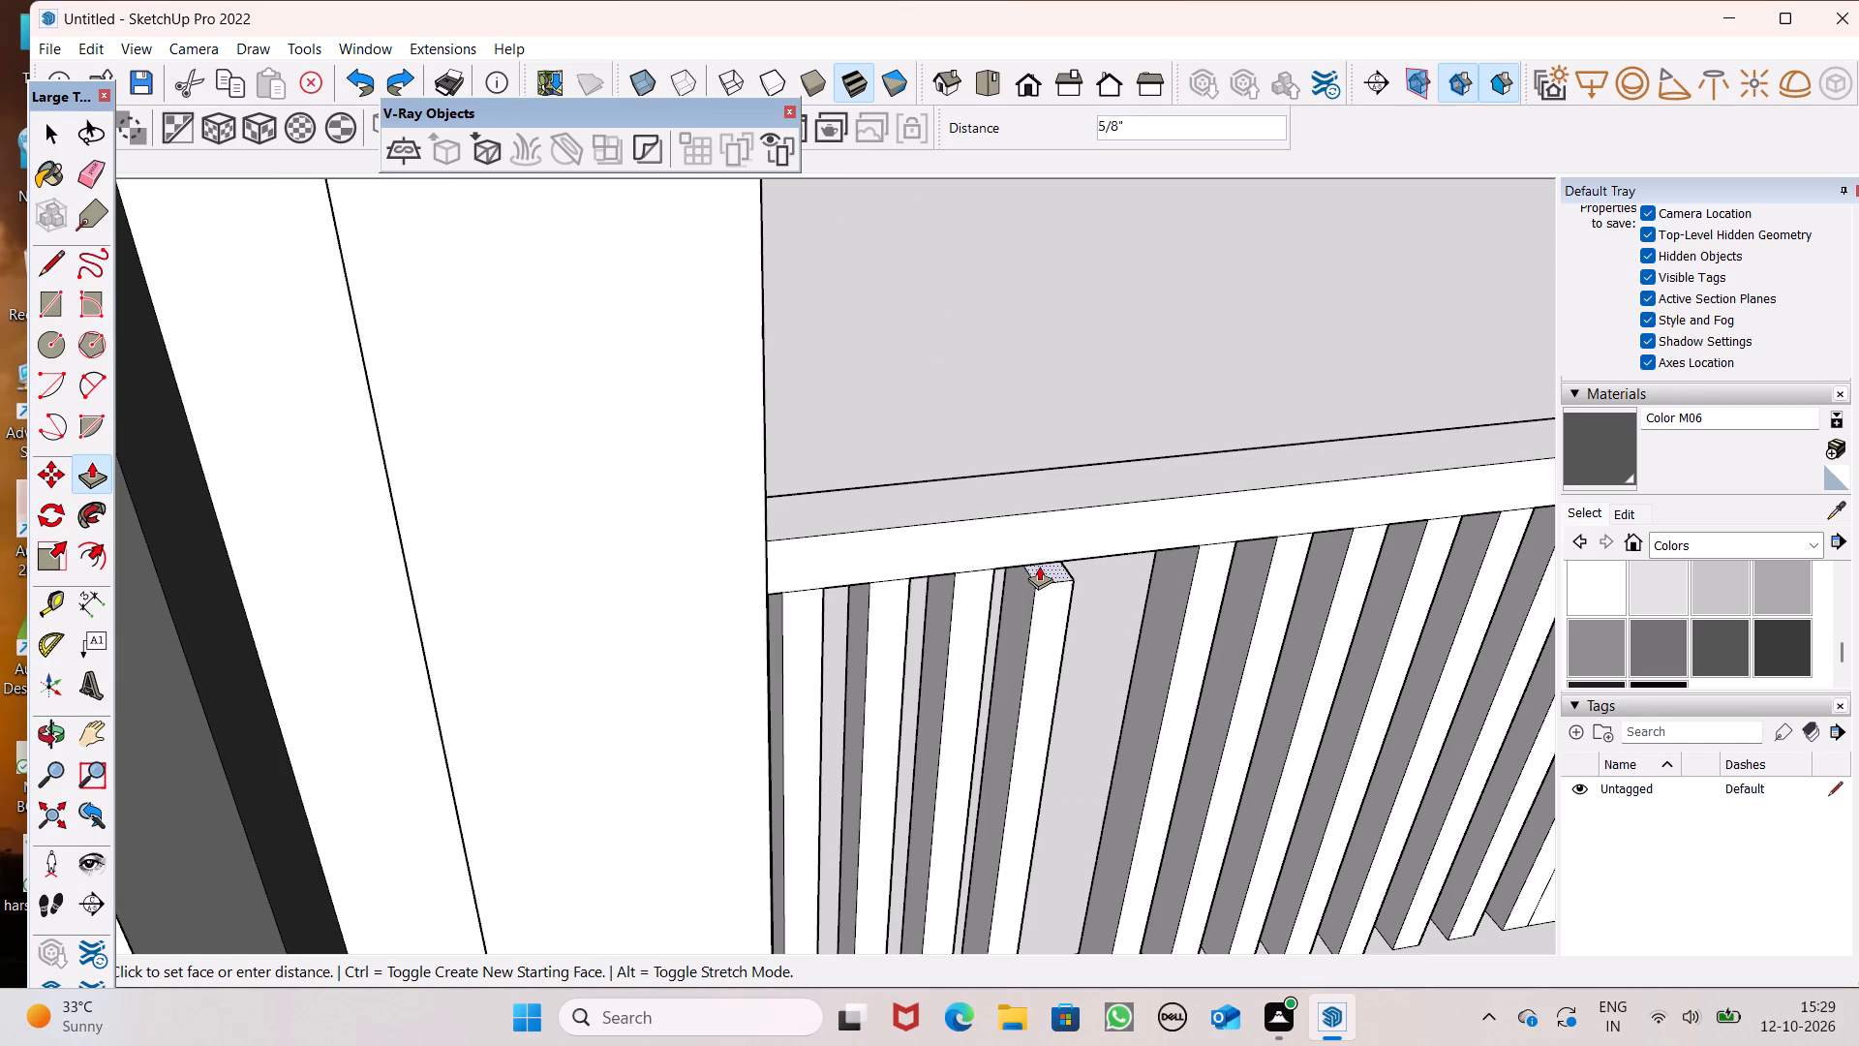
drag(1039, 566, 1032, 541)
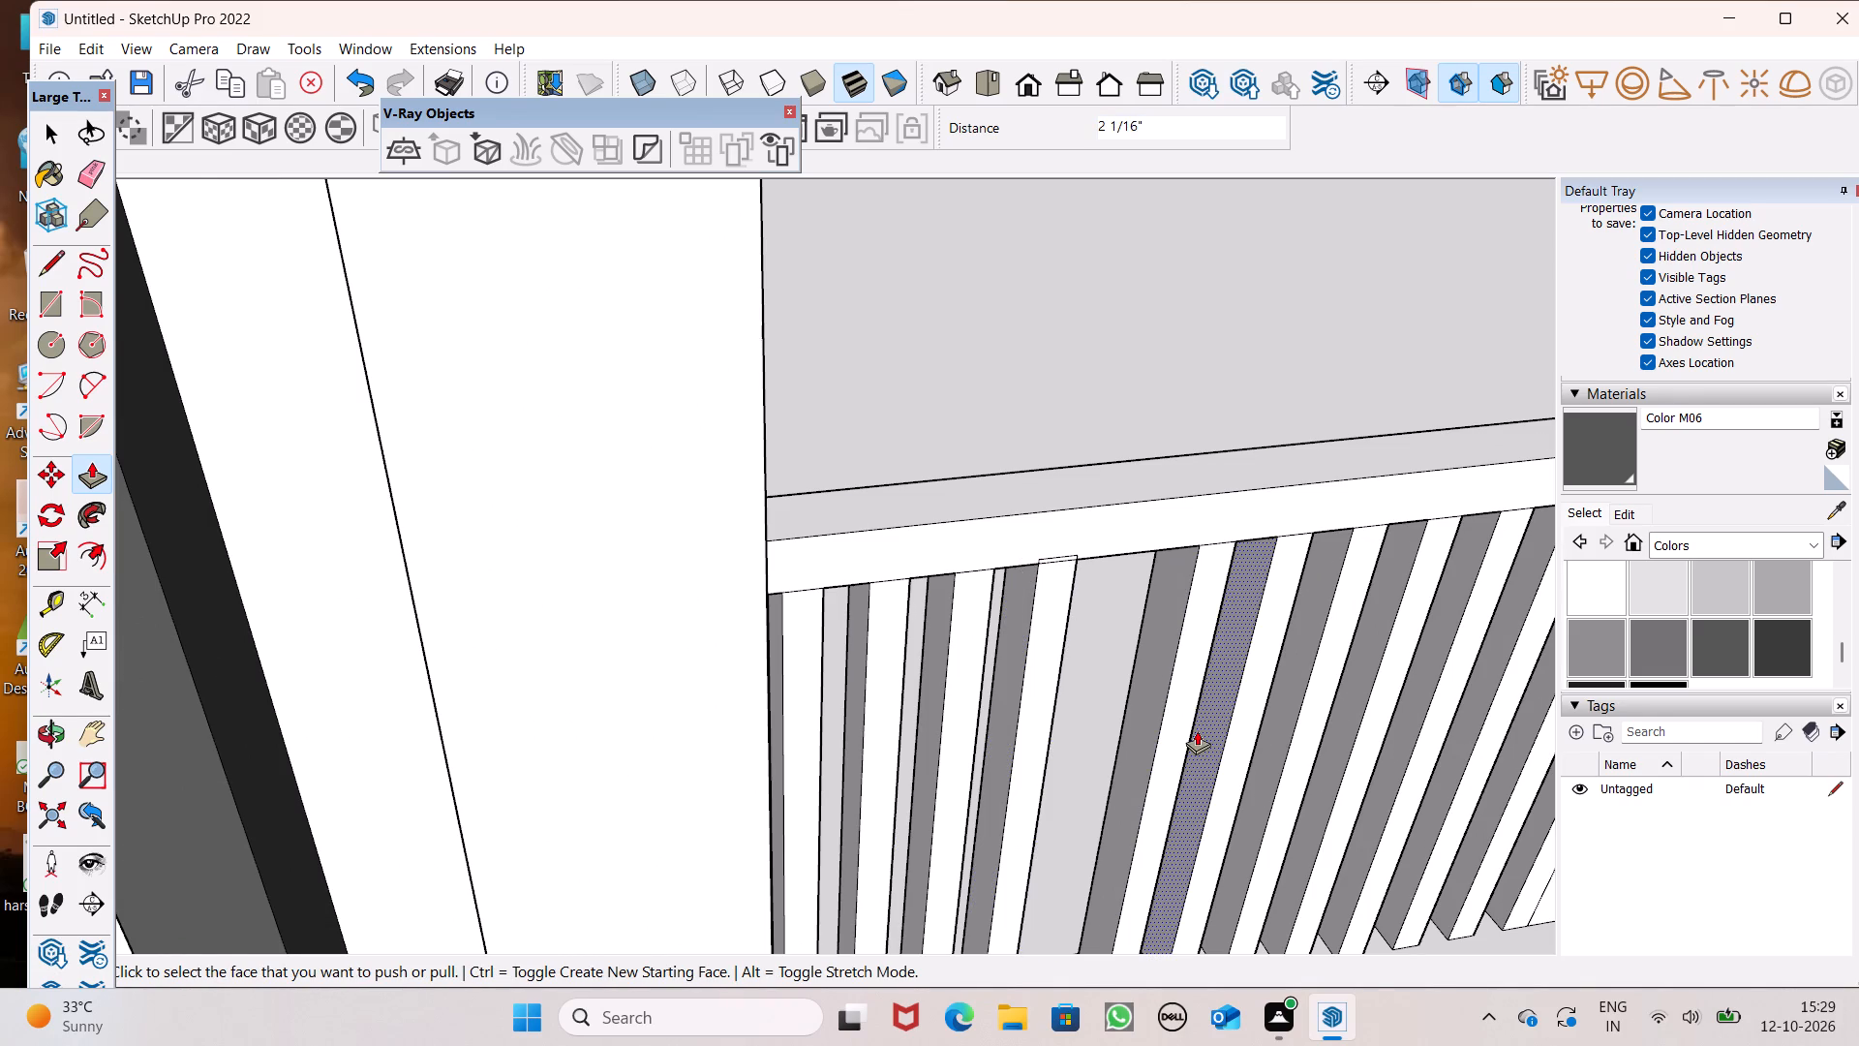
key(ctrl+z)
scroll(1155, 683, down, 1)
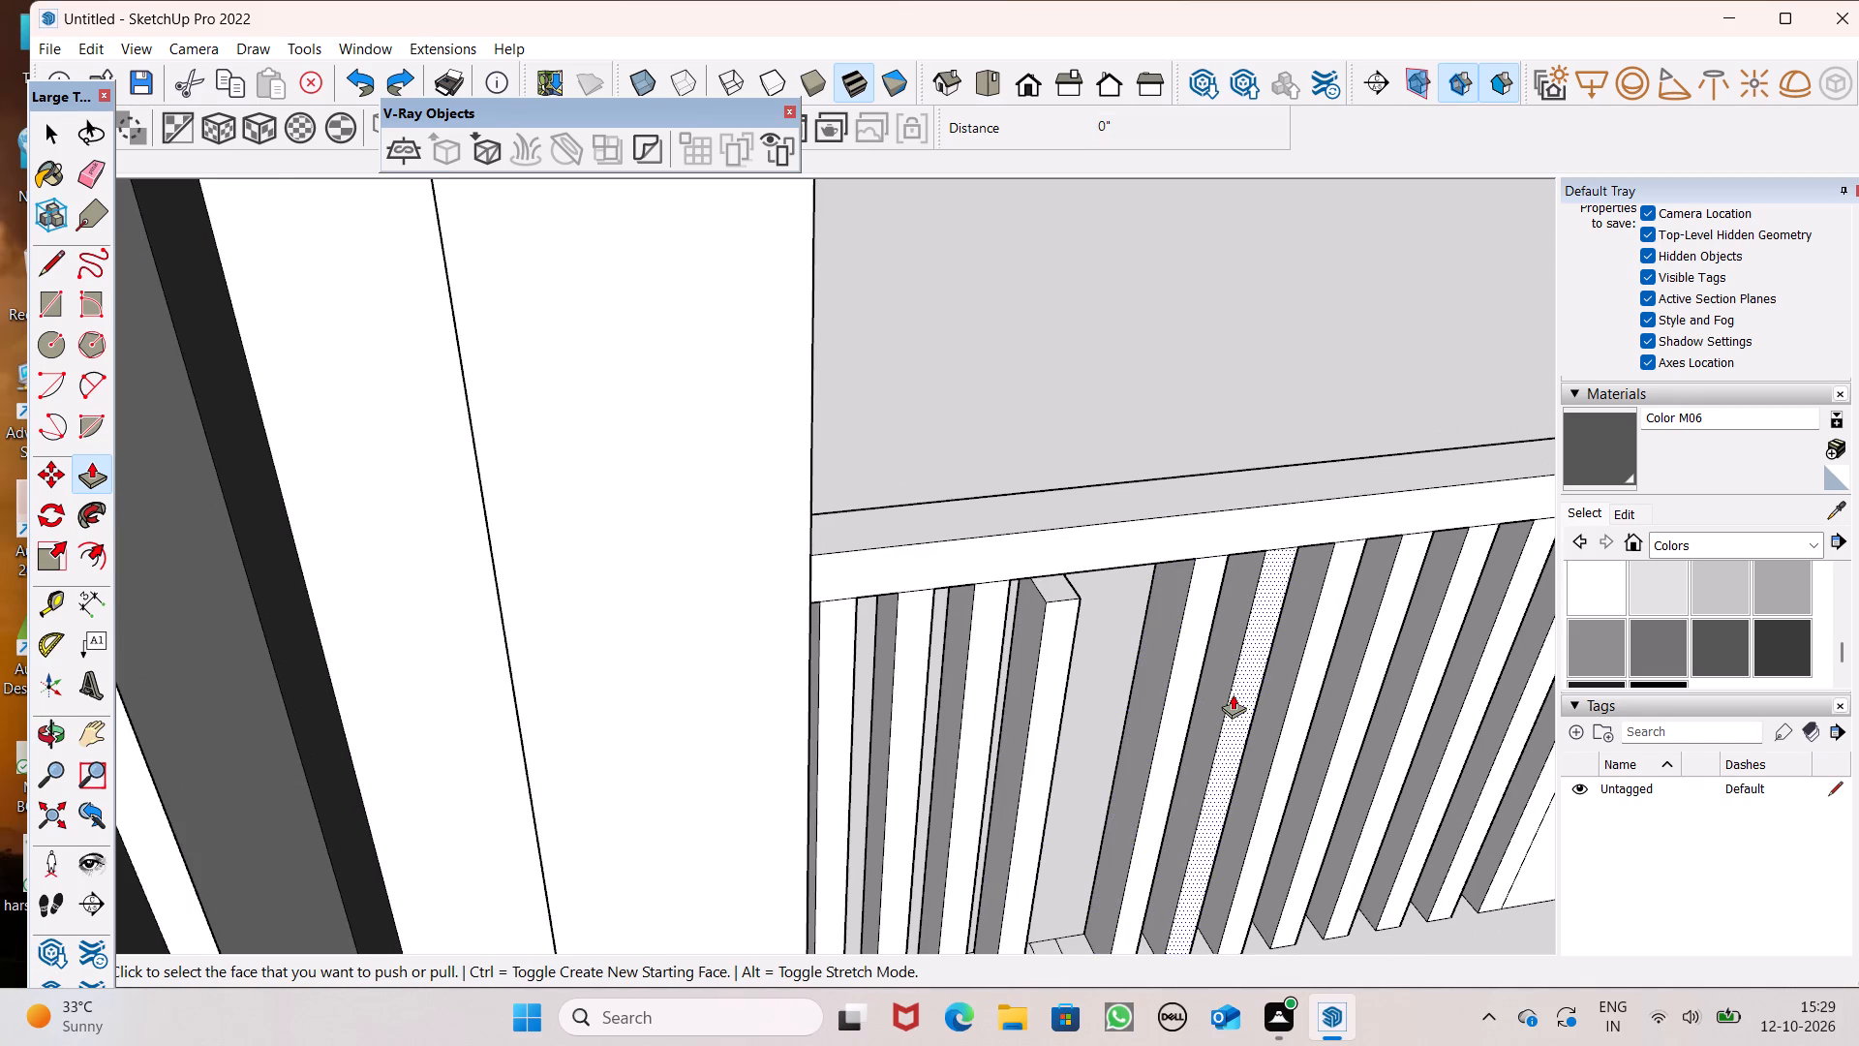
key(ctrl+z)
Pull the last two ledge rectangles up toward the cap: the one nearer the solid panel 3', the other 2' 11 15/16".
scroll(1170, 636, down, 5)
scroll(1116, 891, up, 6)
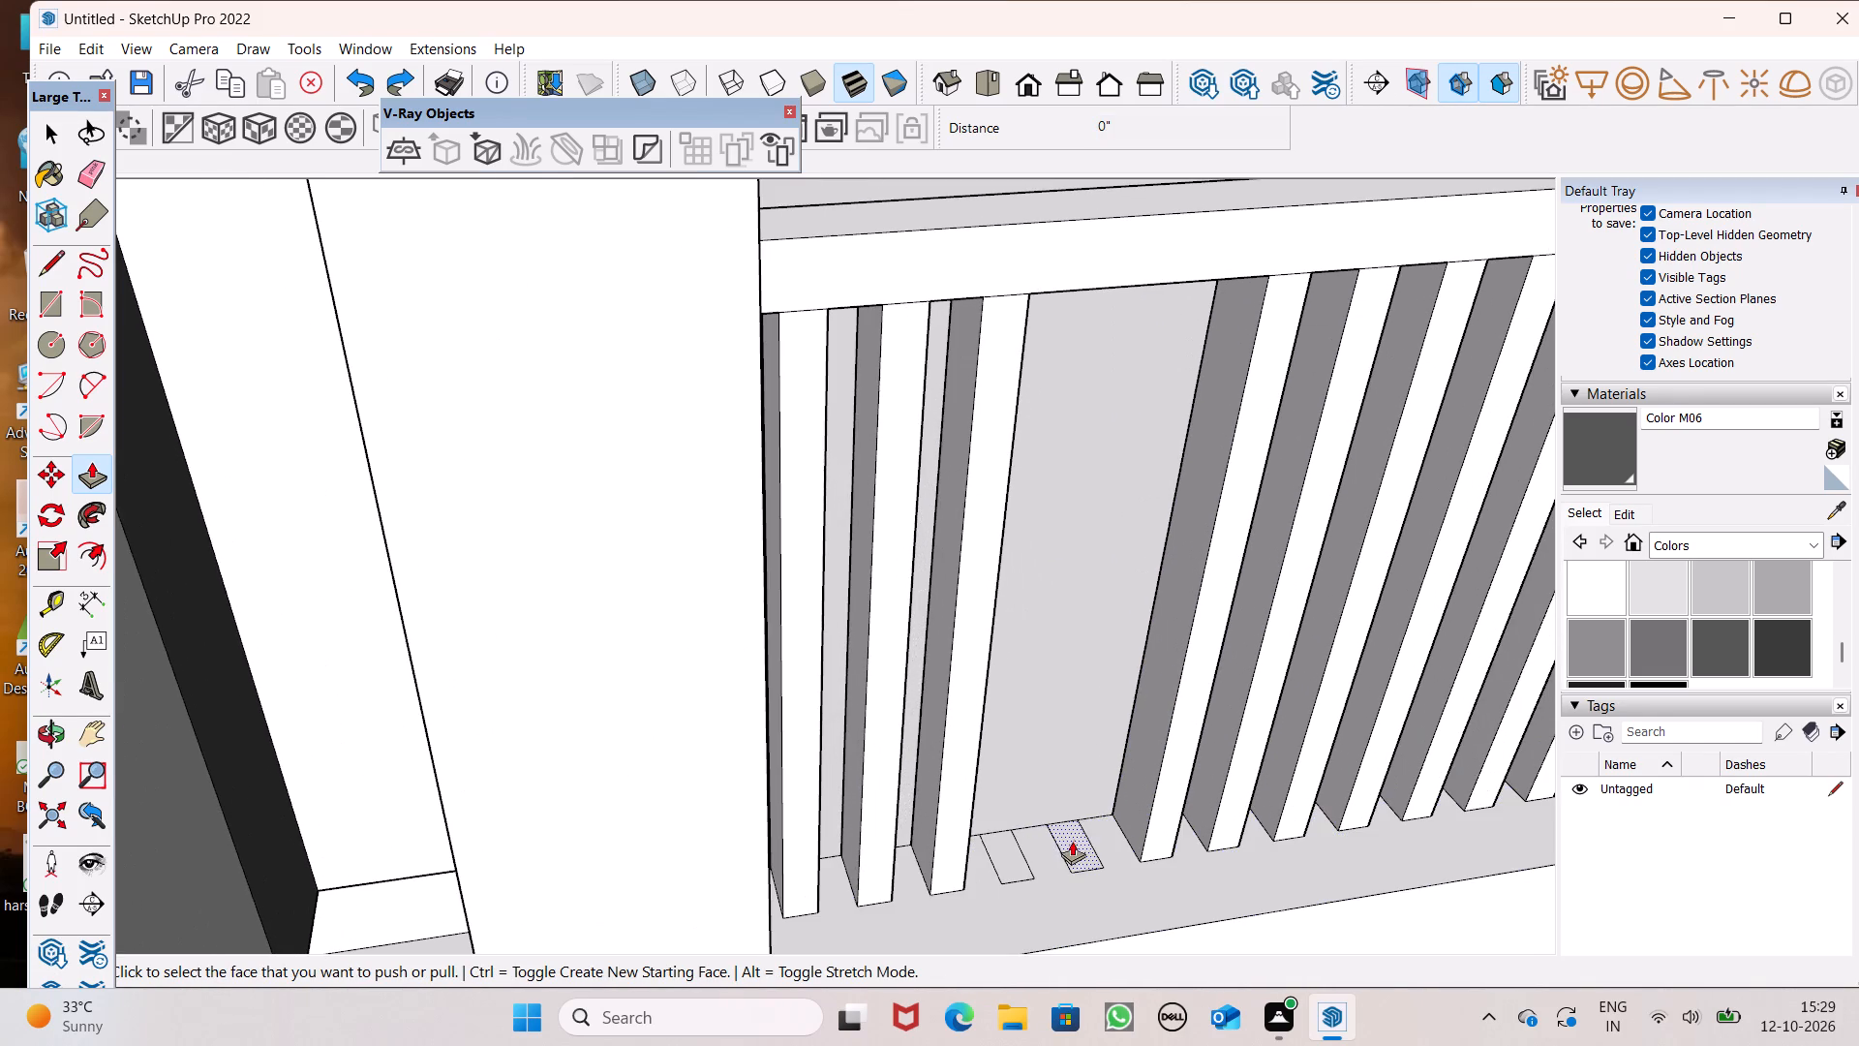
drag(1073, 845, 1070, 287)
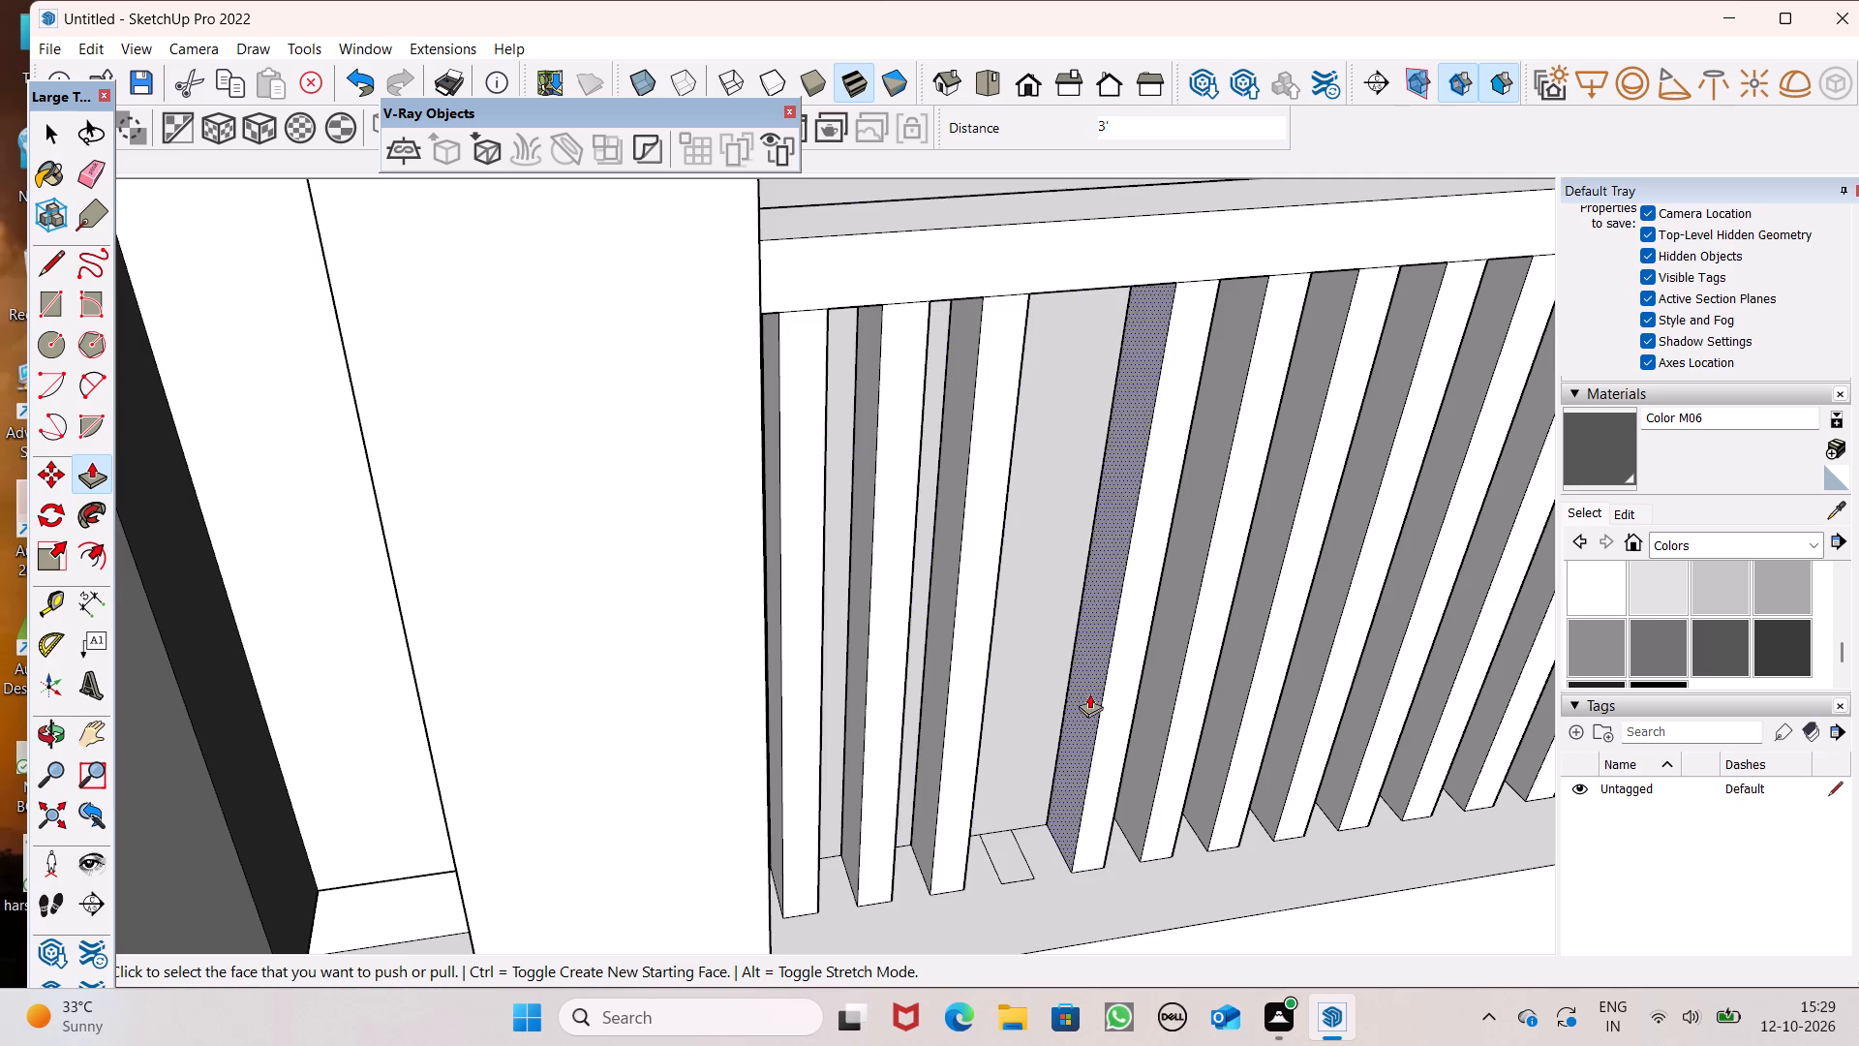
drag(999, 853, 960, 378)
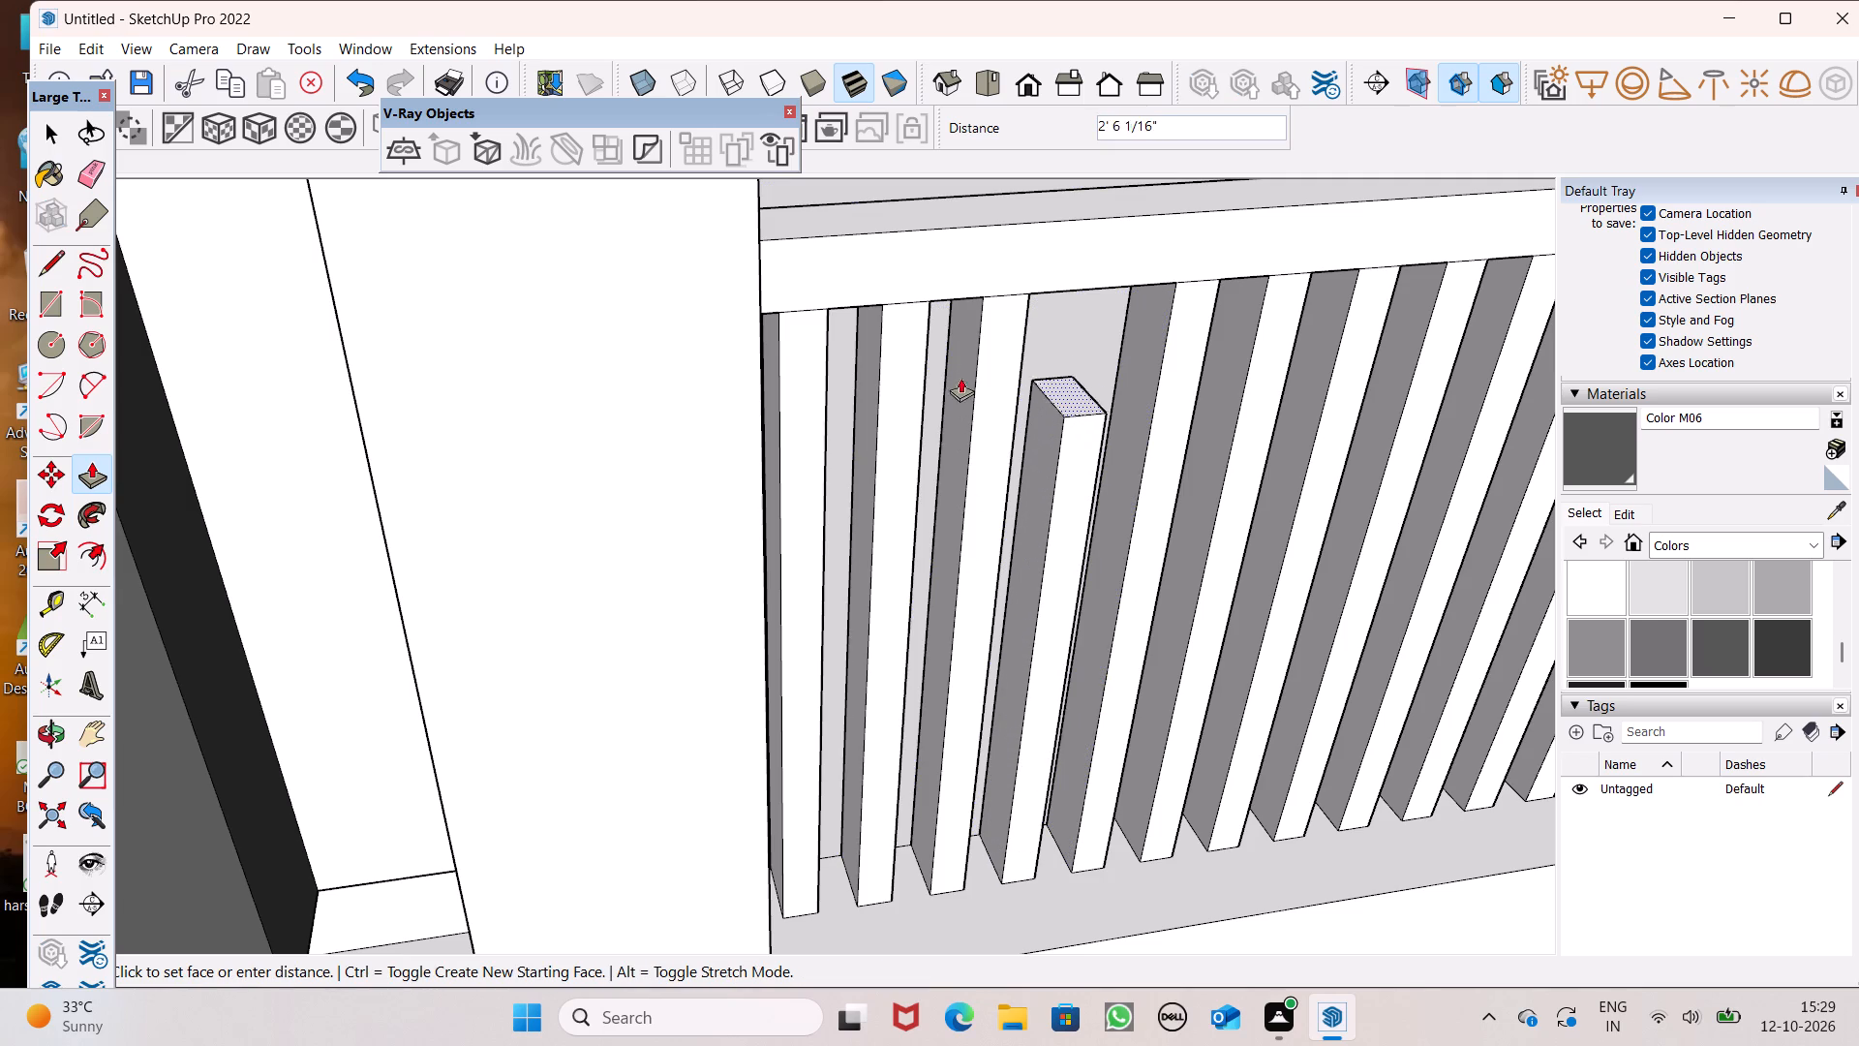
drag(960, 378, 950, 254)
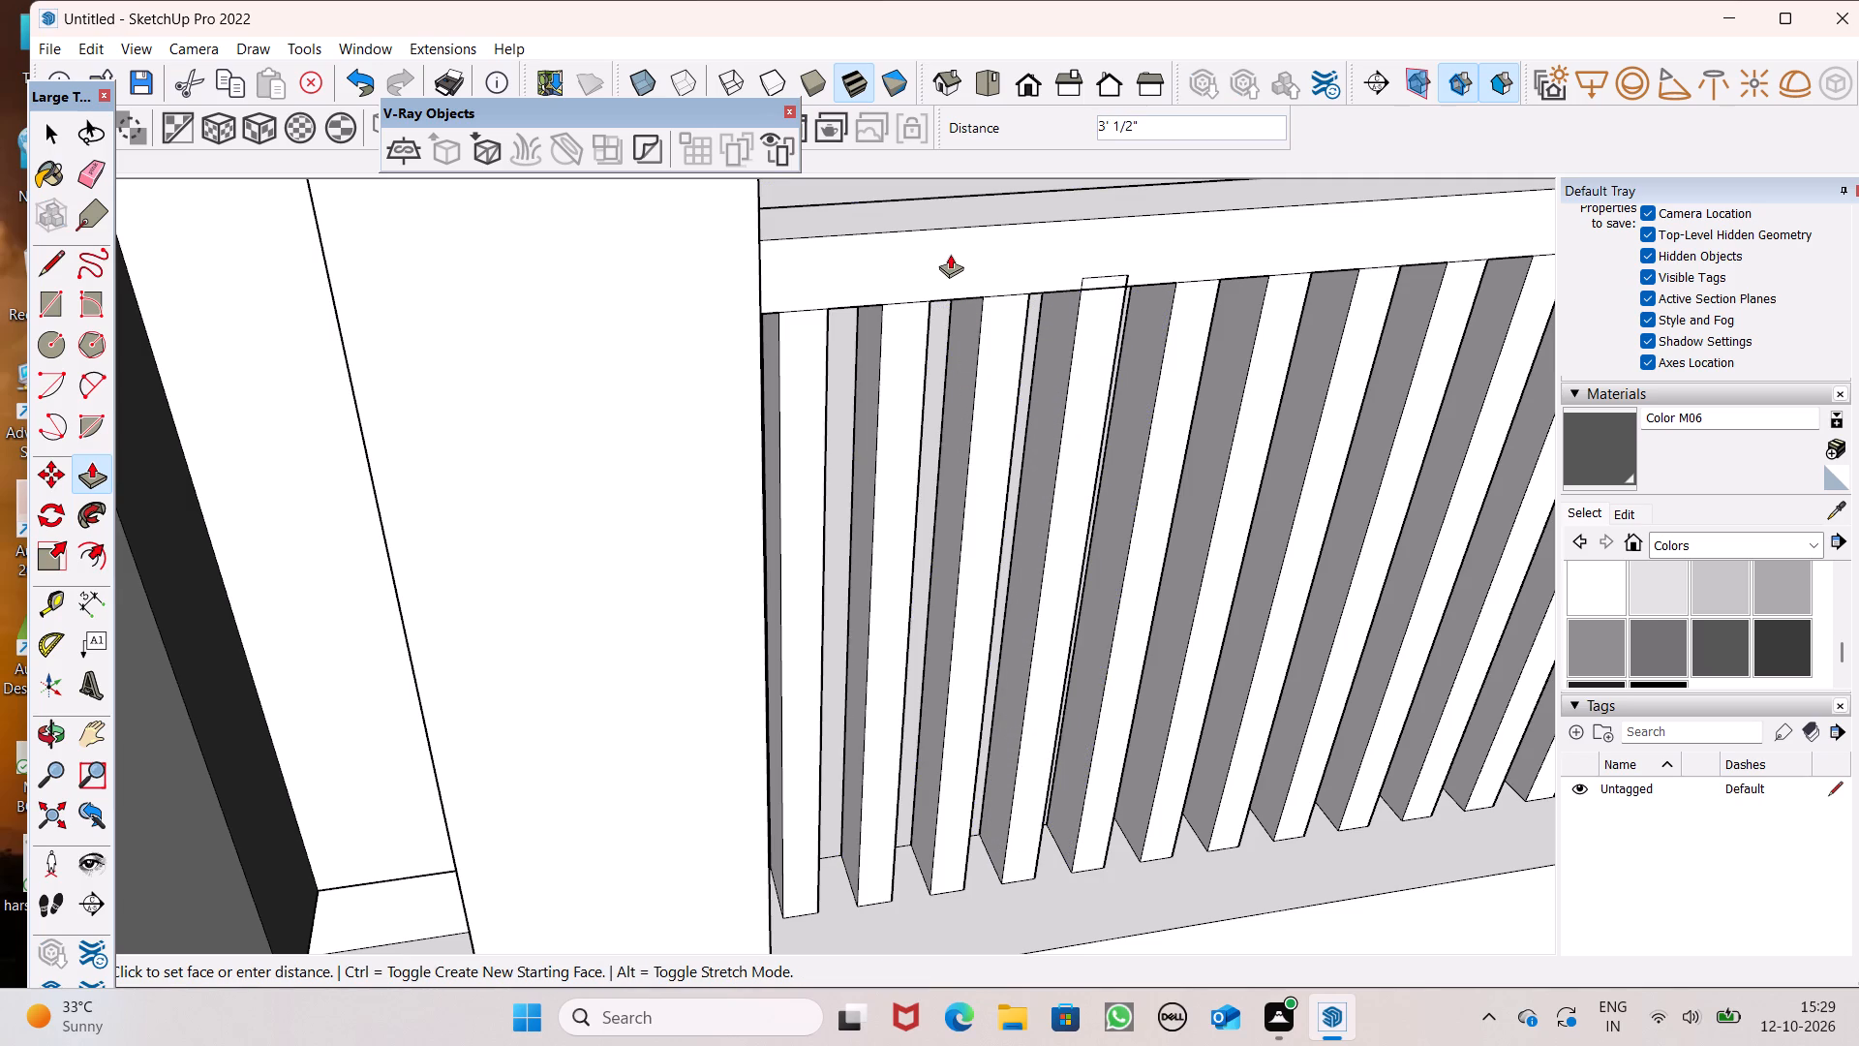
drag(950, 254, 948, 266)
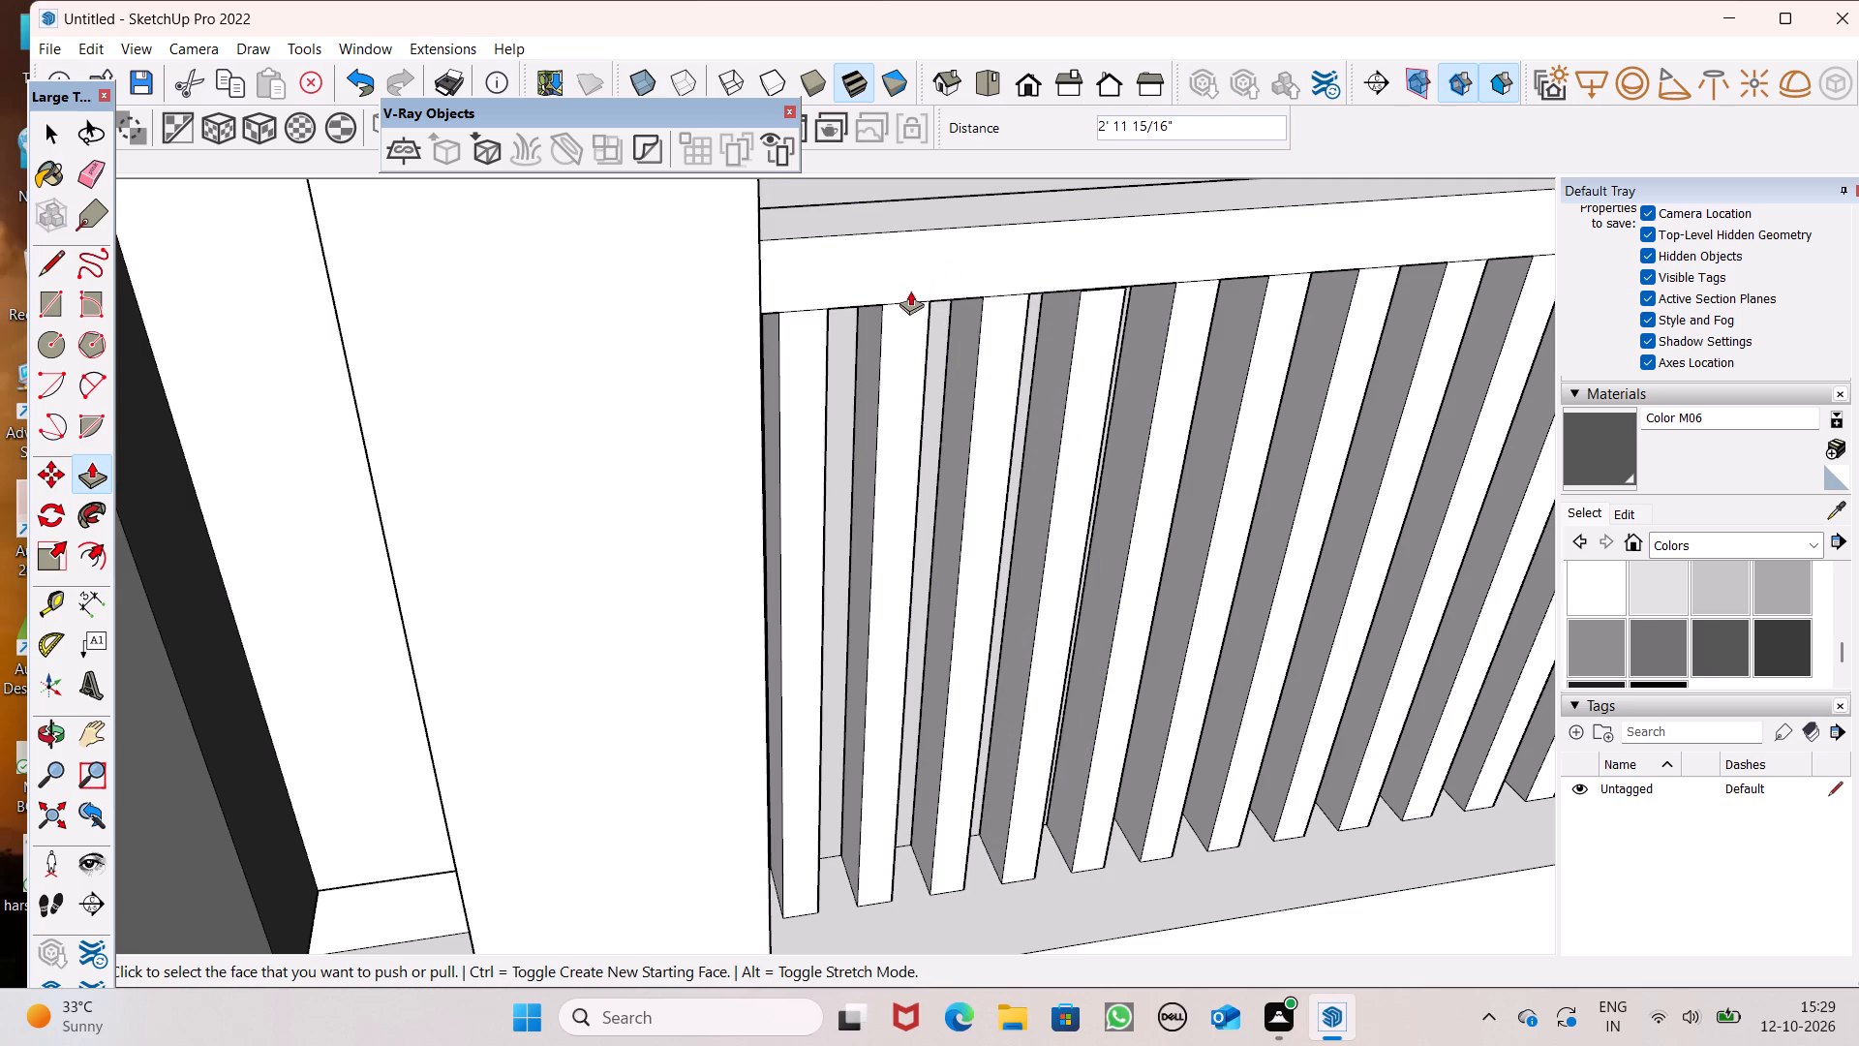
Raise the slightly short tenth bar's top by 1/16" to meet the parapet cap's underside.
scroll(1013, 424, down, 1)
scroll(1105, 224, up, 7)
scroll(1185, 388, up, 7)
scroll(992, 366, up, 5)
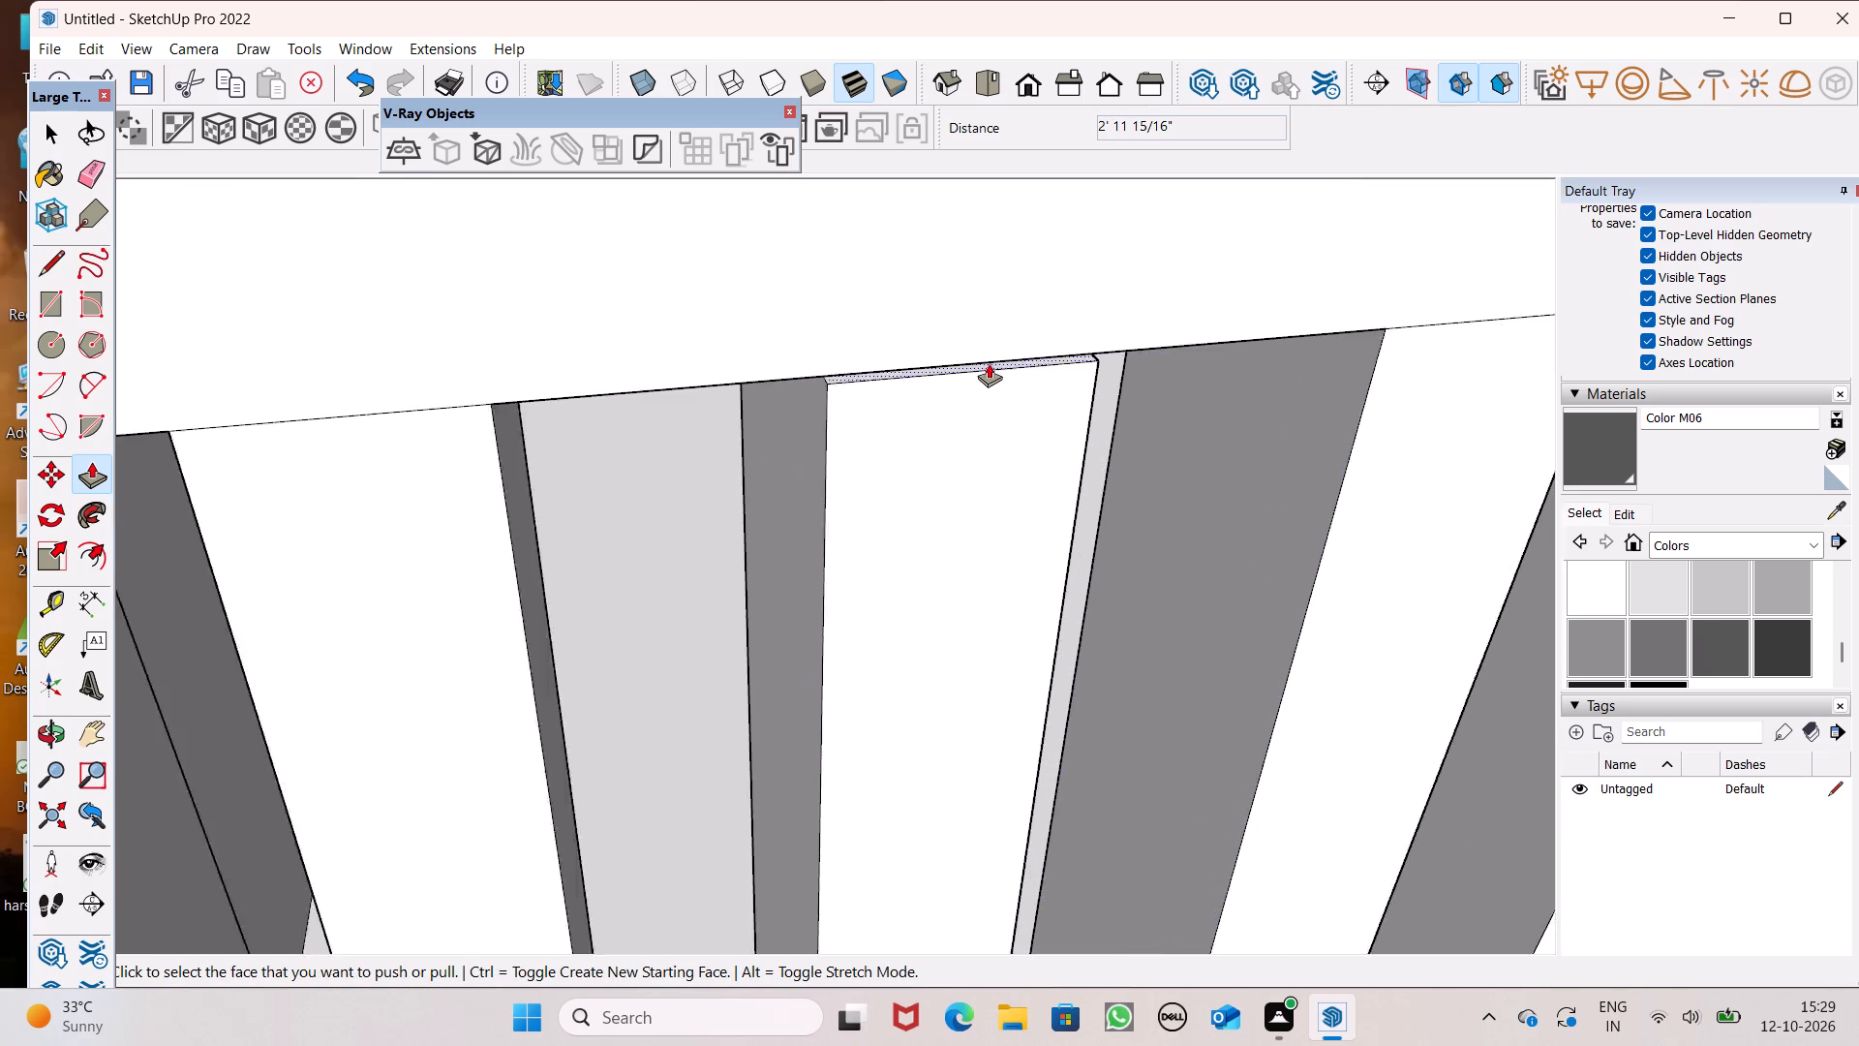
scroll(989, 363, up, 3)
scroll(828, 341, up, 8)
drag(769, 422, 763, 408)
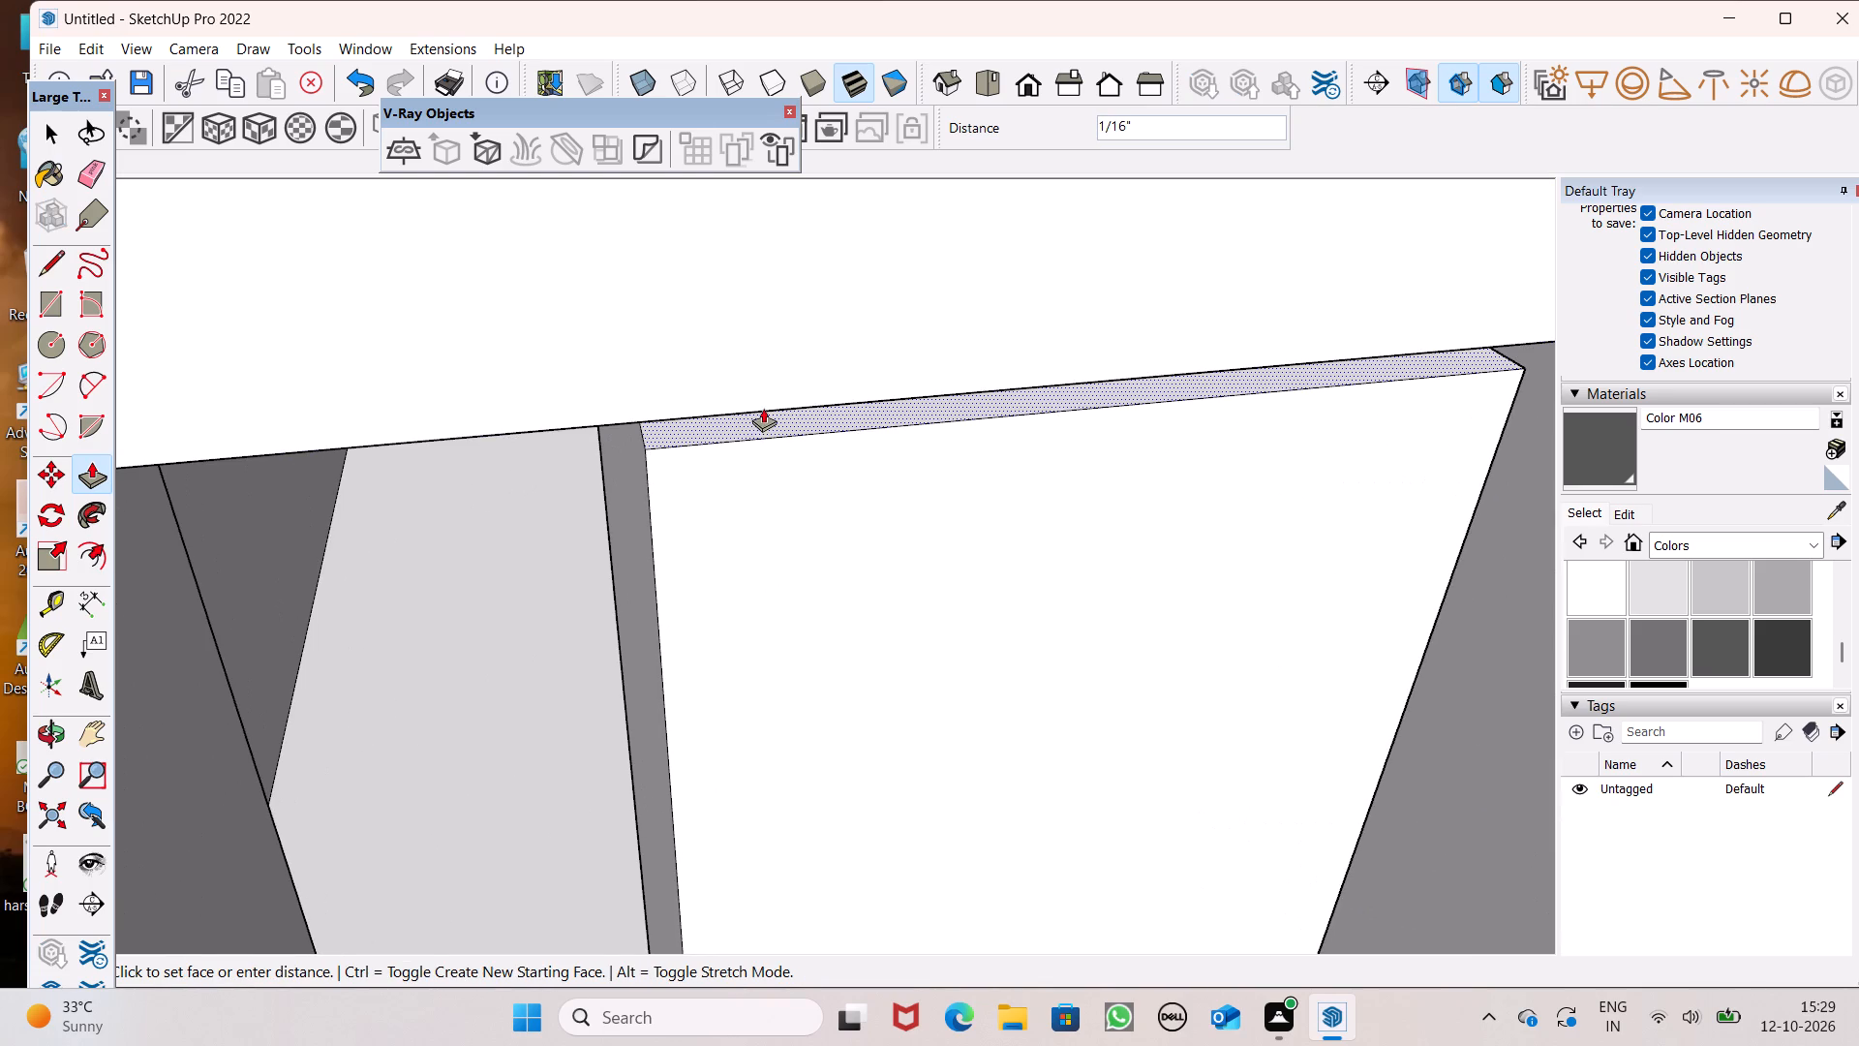
drag(763, 408, 764, 408)
Examine the lowest balcony's bar infill up close and the whole building's facade from a distance.
scroll(705, 352, down, 11)
scroll(964, 202, down, 4)
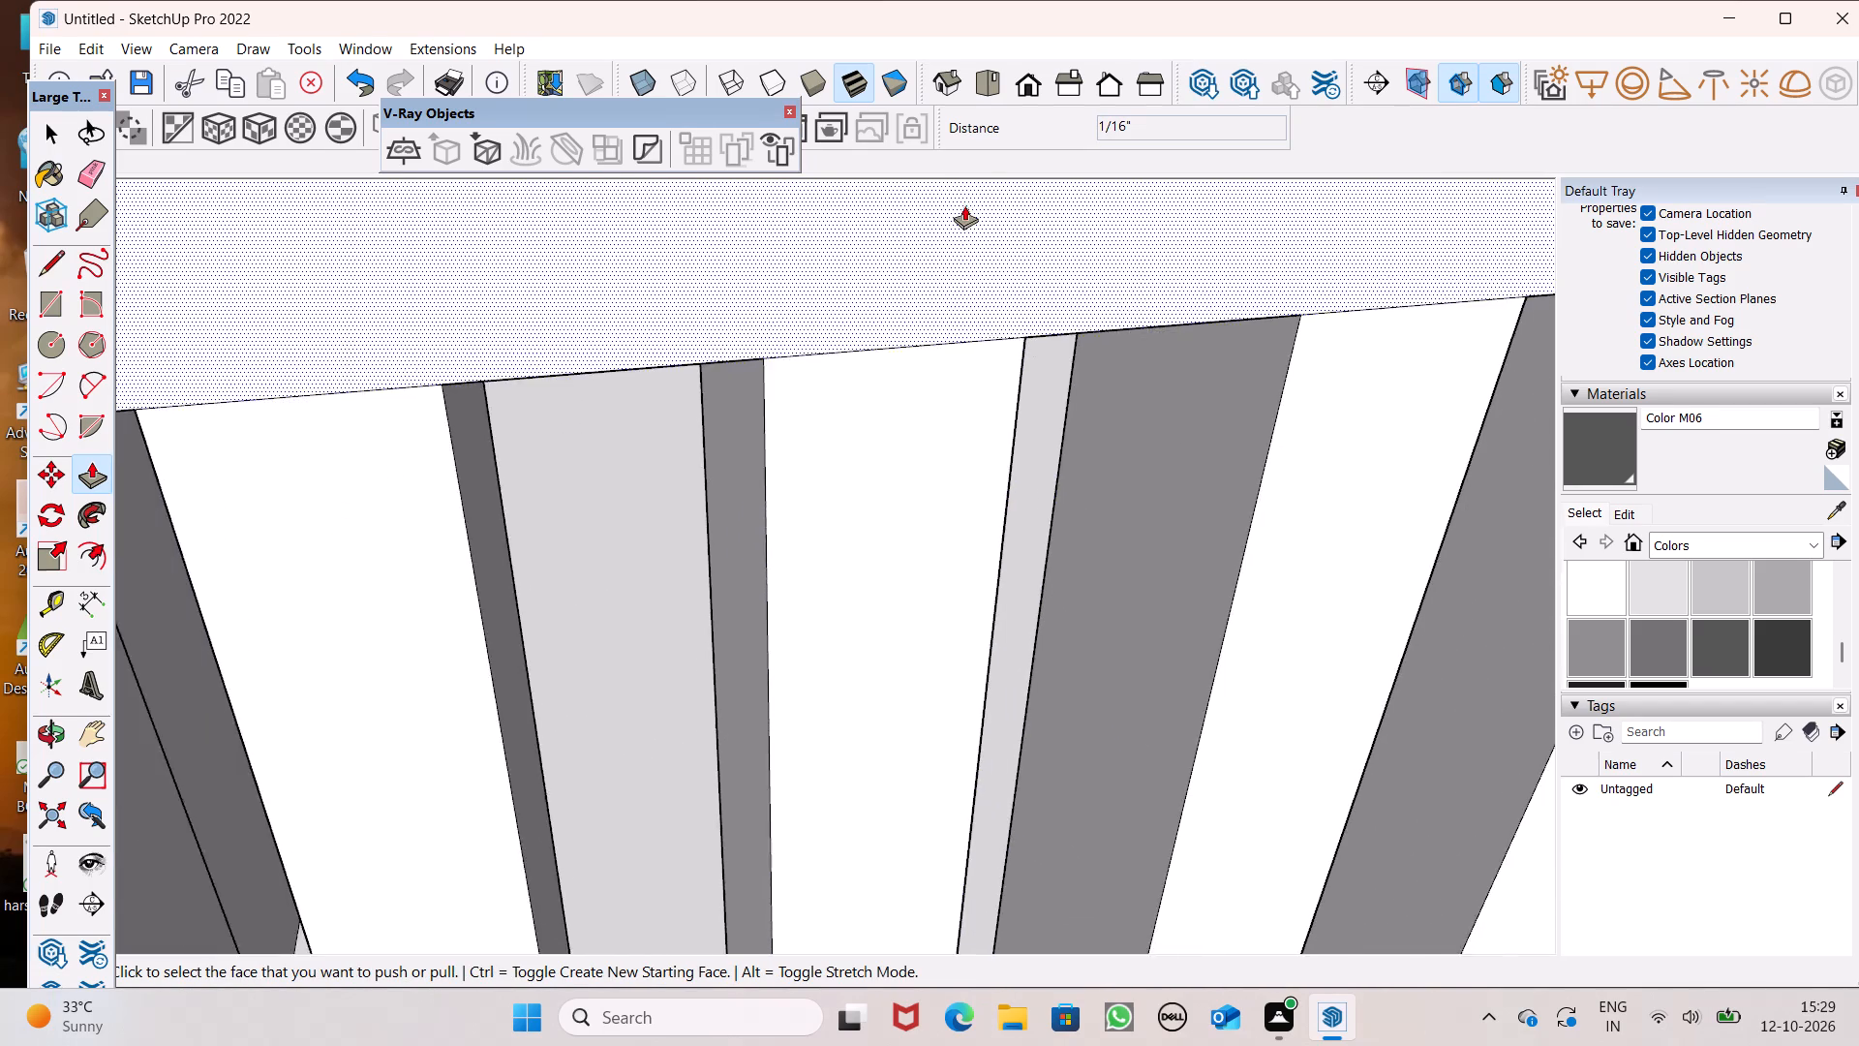
scroll(964, 205, down, 16)
scroll(1002, 336, down, 12)
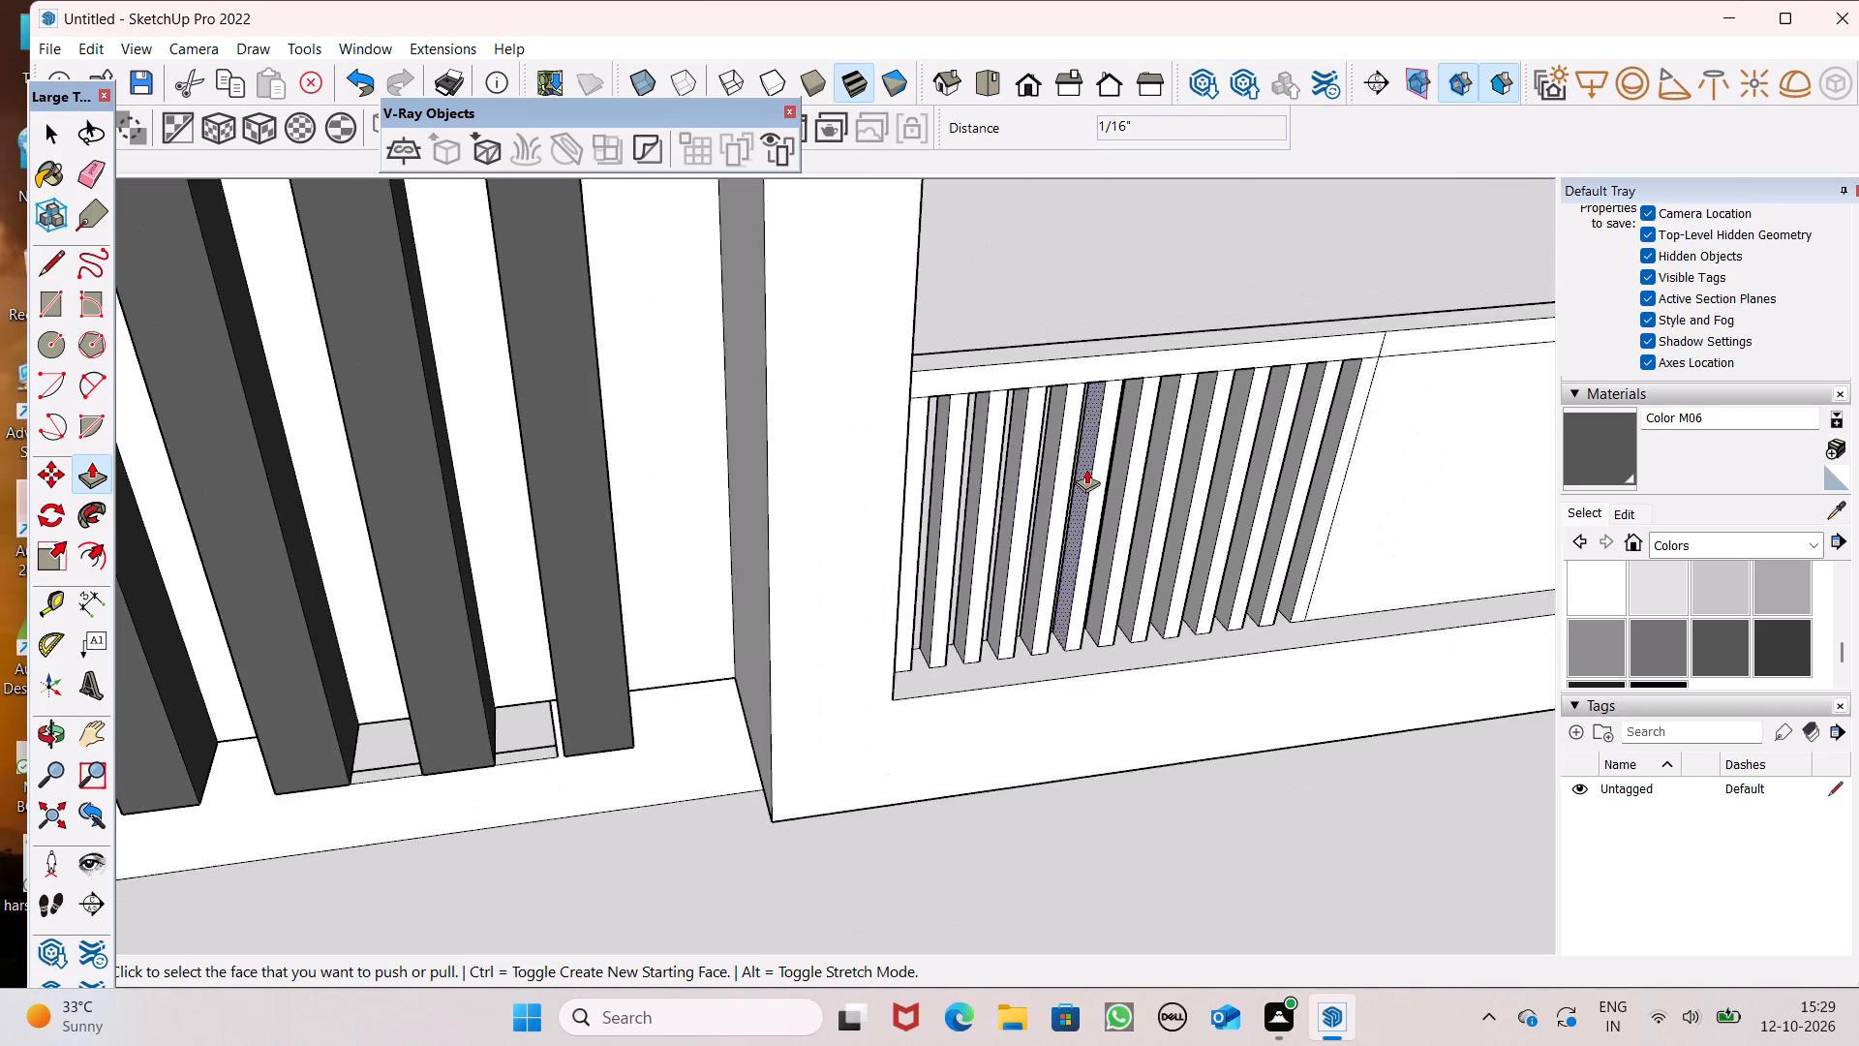
scroll(1086, 469, down, 12)
middle_drag(1270, 534, 1142, 343)
scroll(1032, 296, up, 1)
scroll(1032, 304, down, 2)
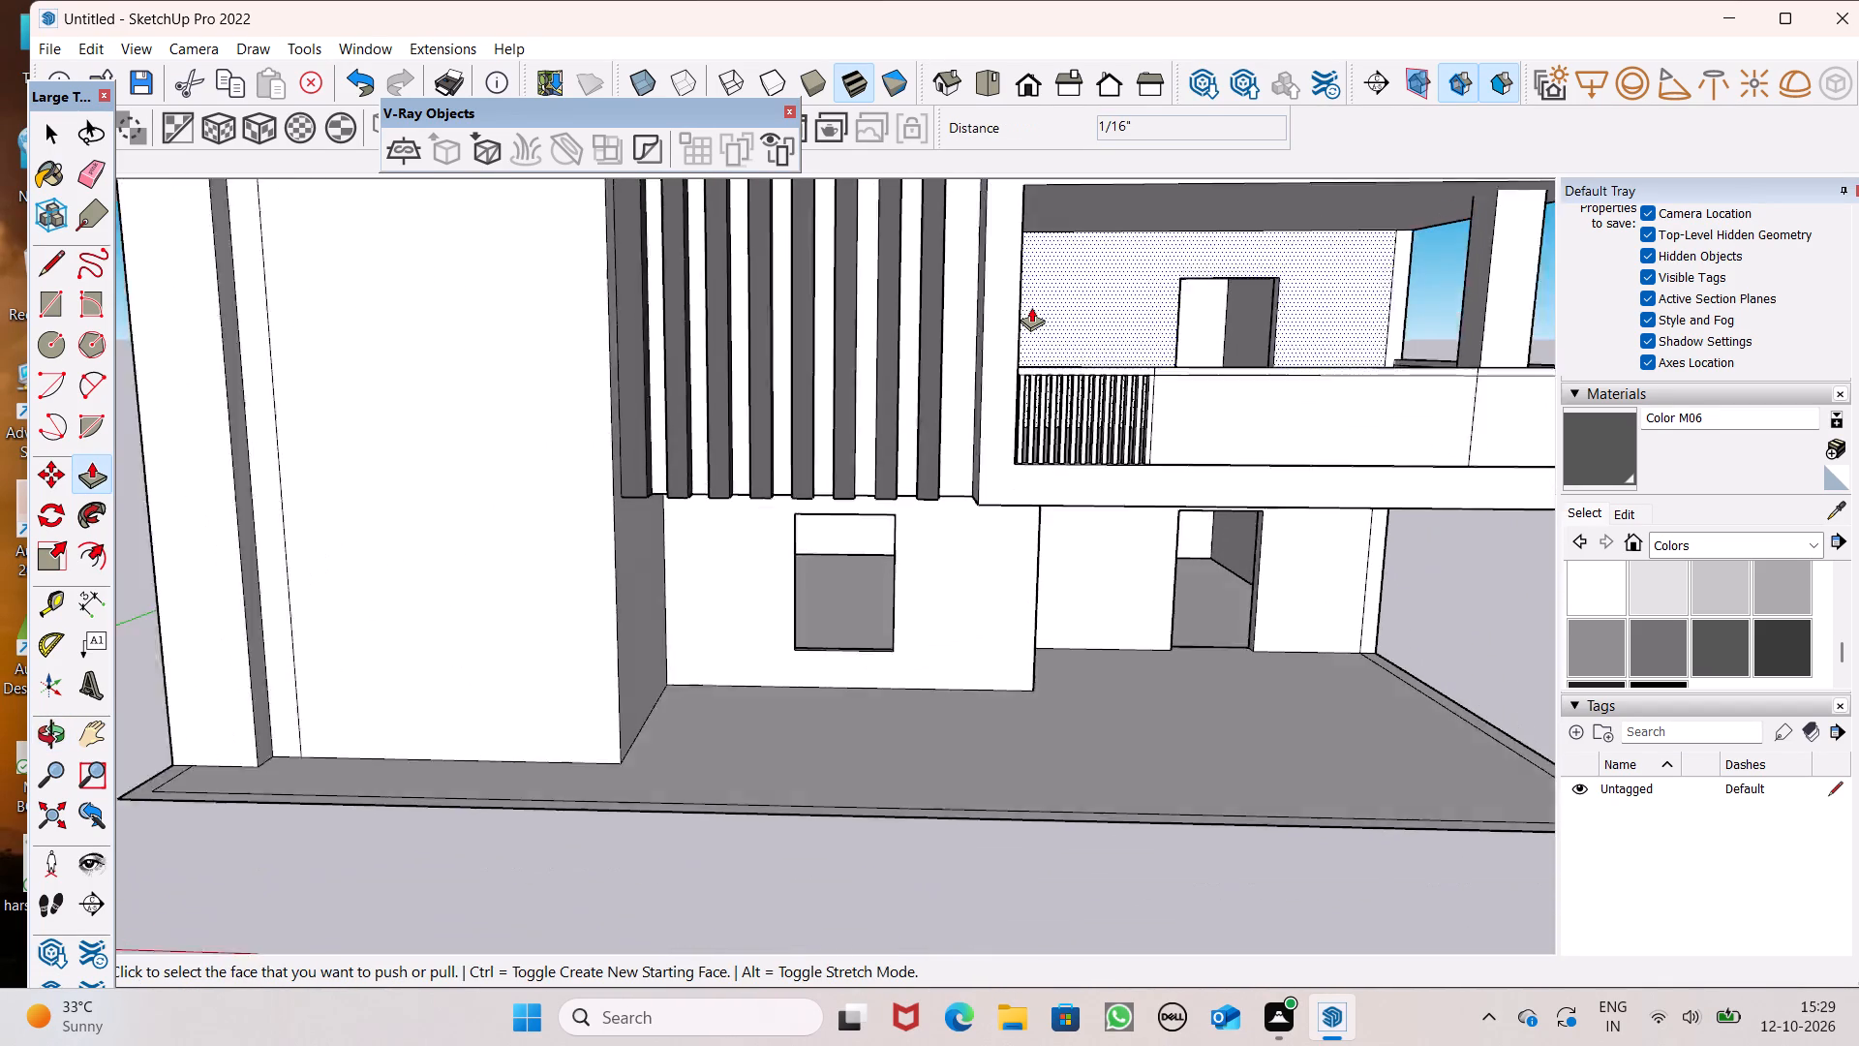
scroll(1031, 307, down, 3)
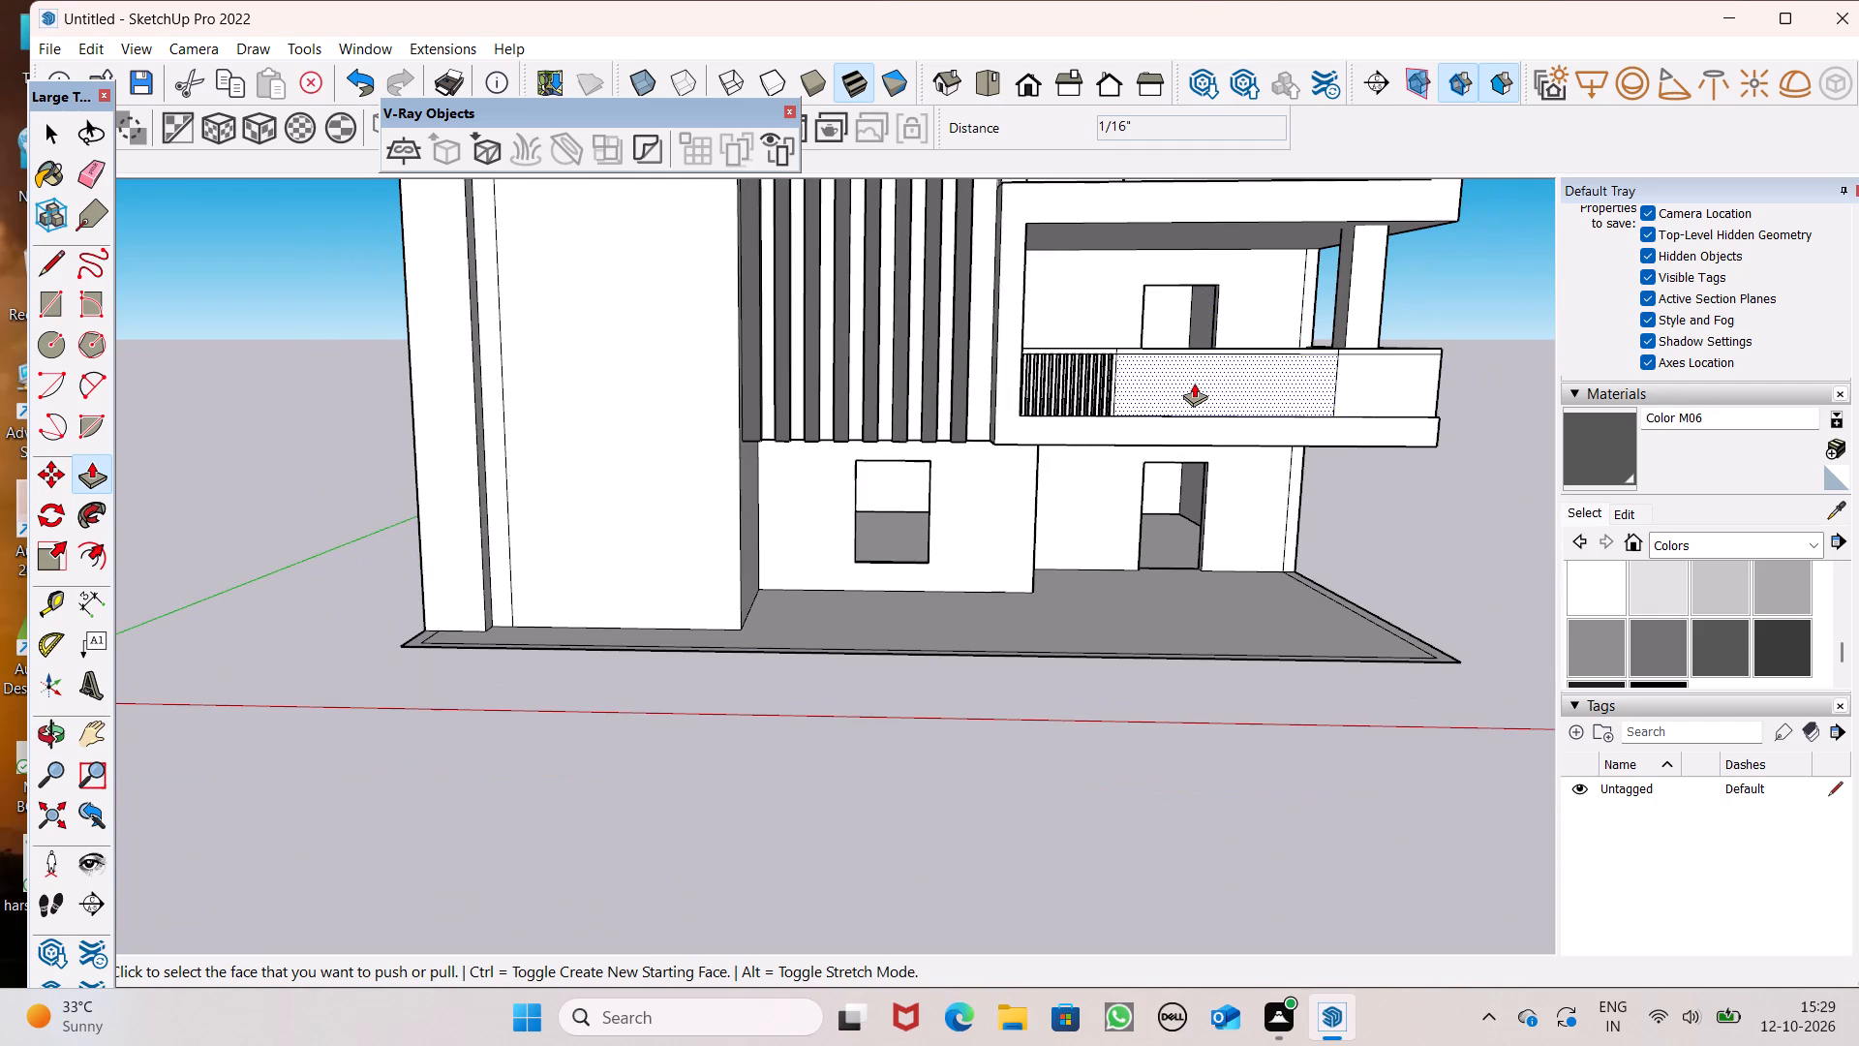
scroll(1194, 383, down, 15)
middle_drag(1206, 281, 1282, 468)
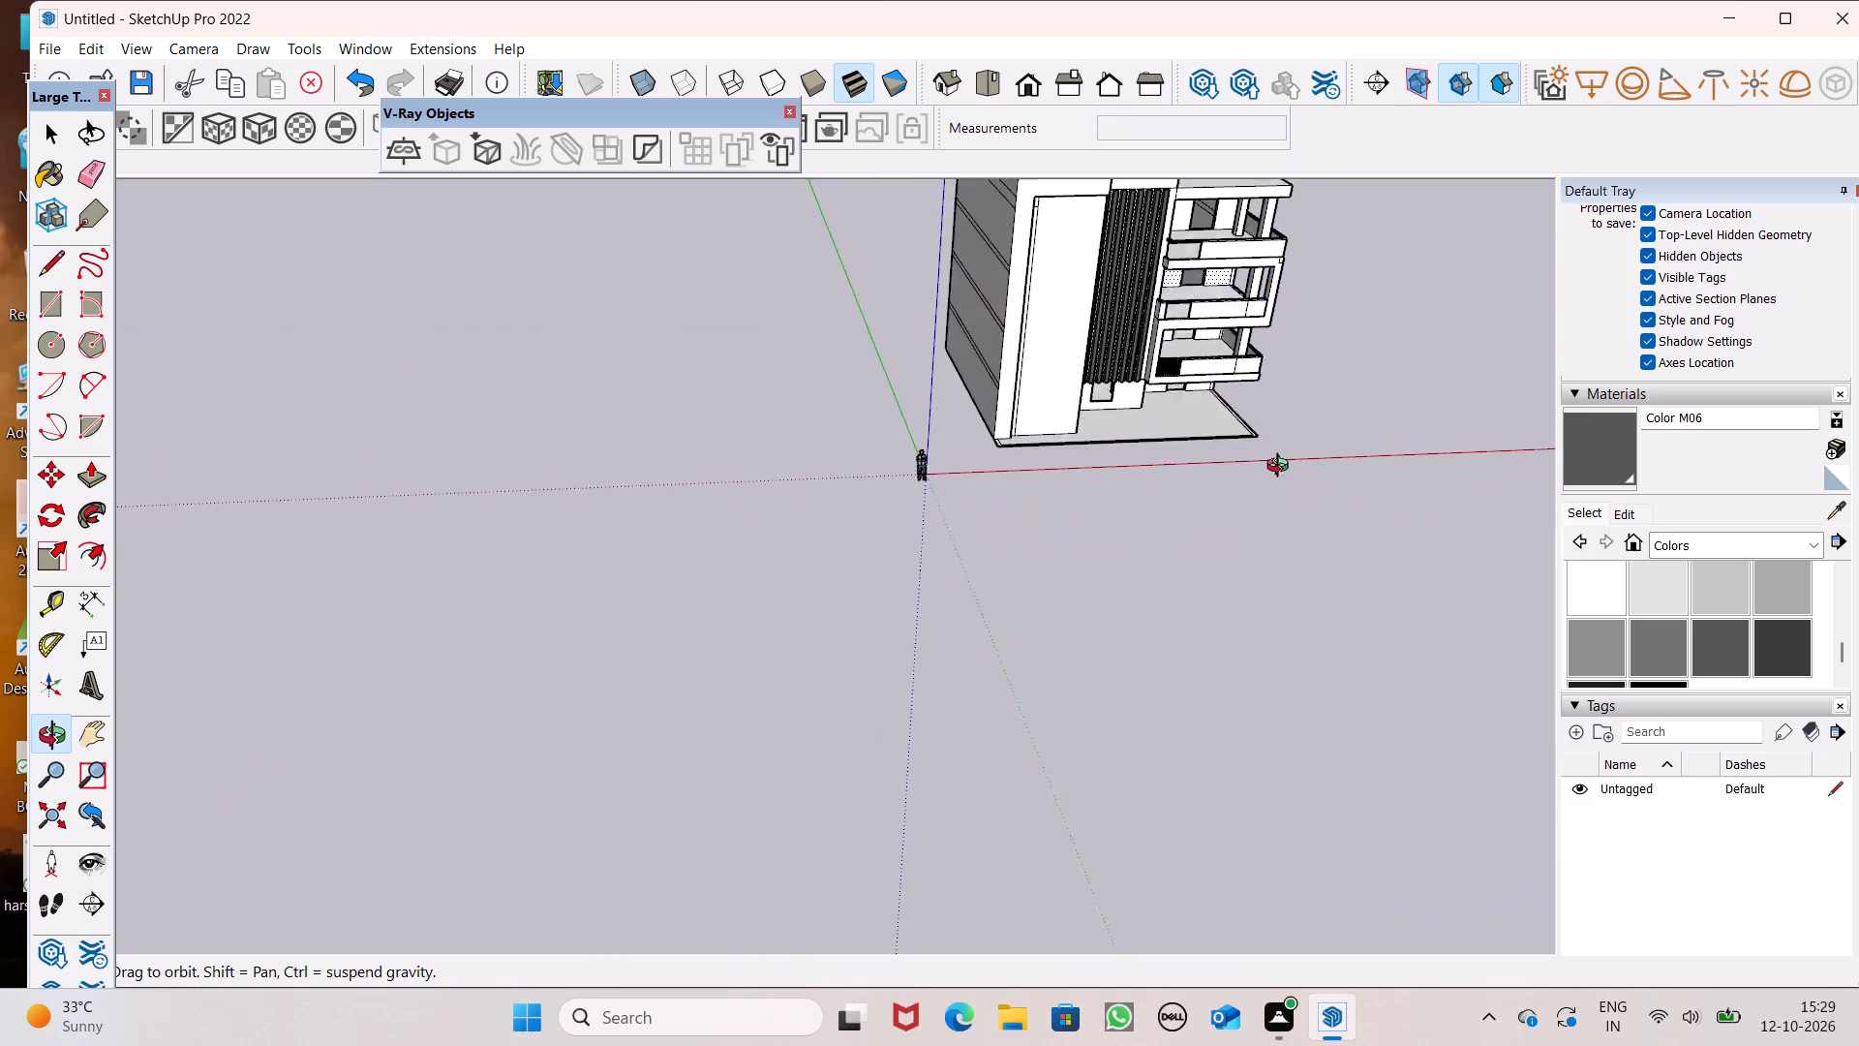
middle_drag(1282, 468, 1174, 254)
scroll(1273, 419, down, 4)
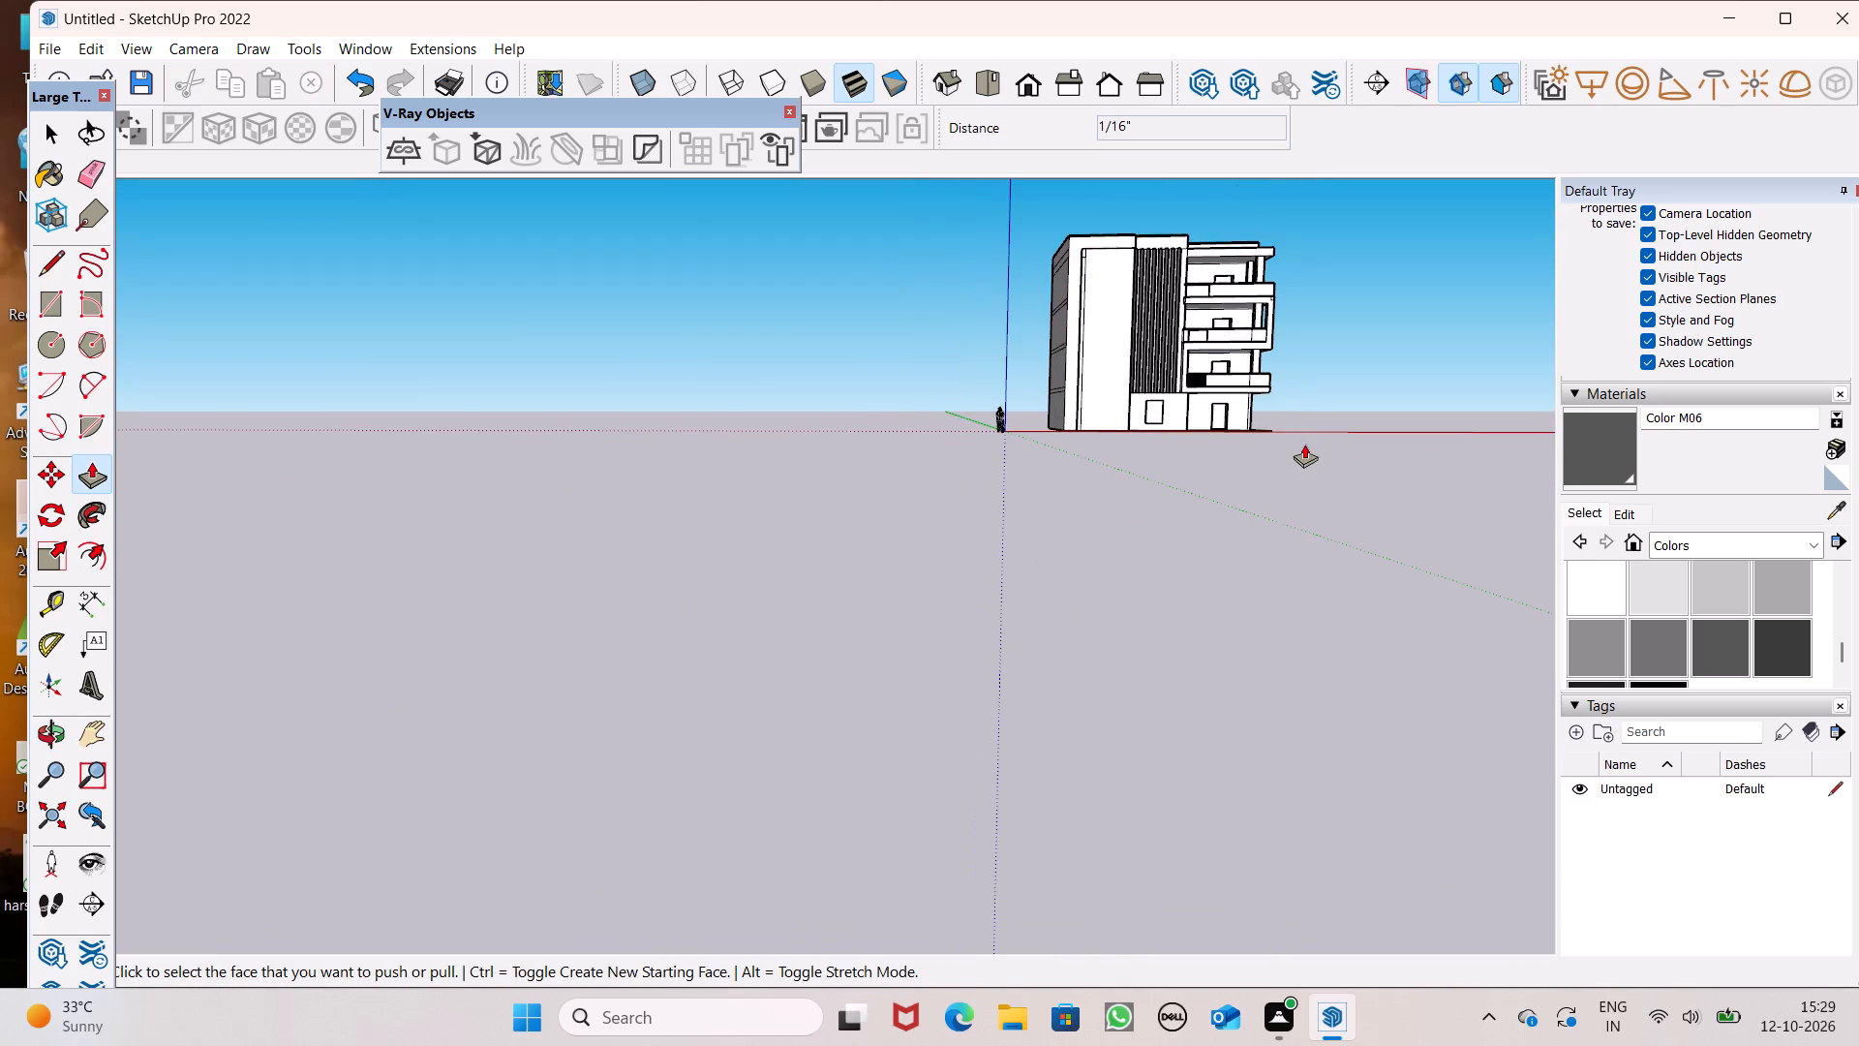
On the middle balcony's ledge, pull the rectangle adjoining the solid front panel up to the parapet cap's underside.
scroll(1306, 461, down, 4)
scroll(1293, 265, up, 7)
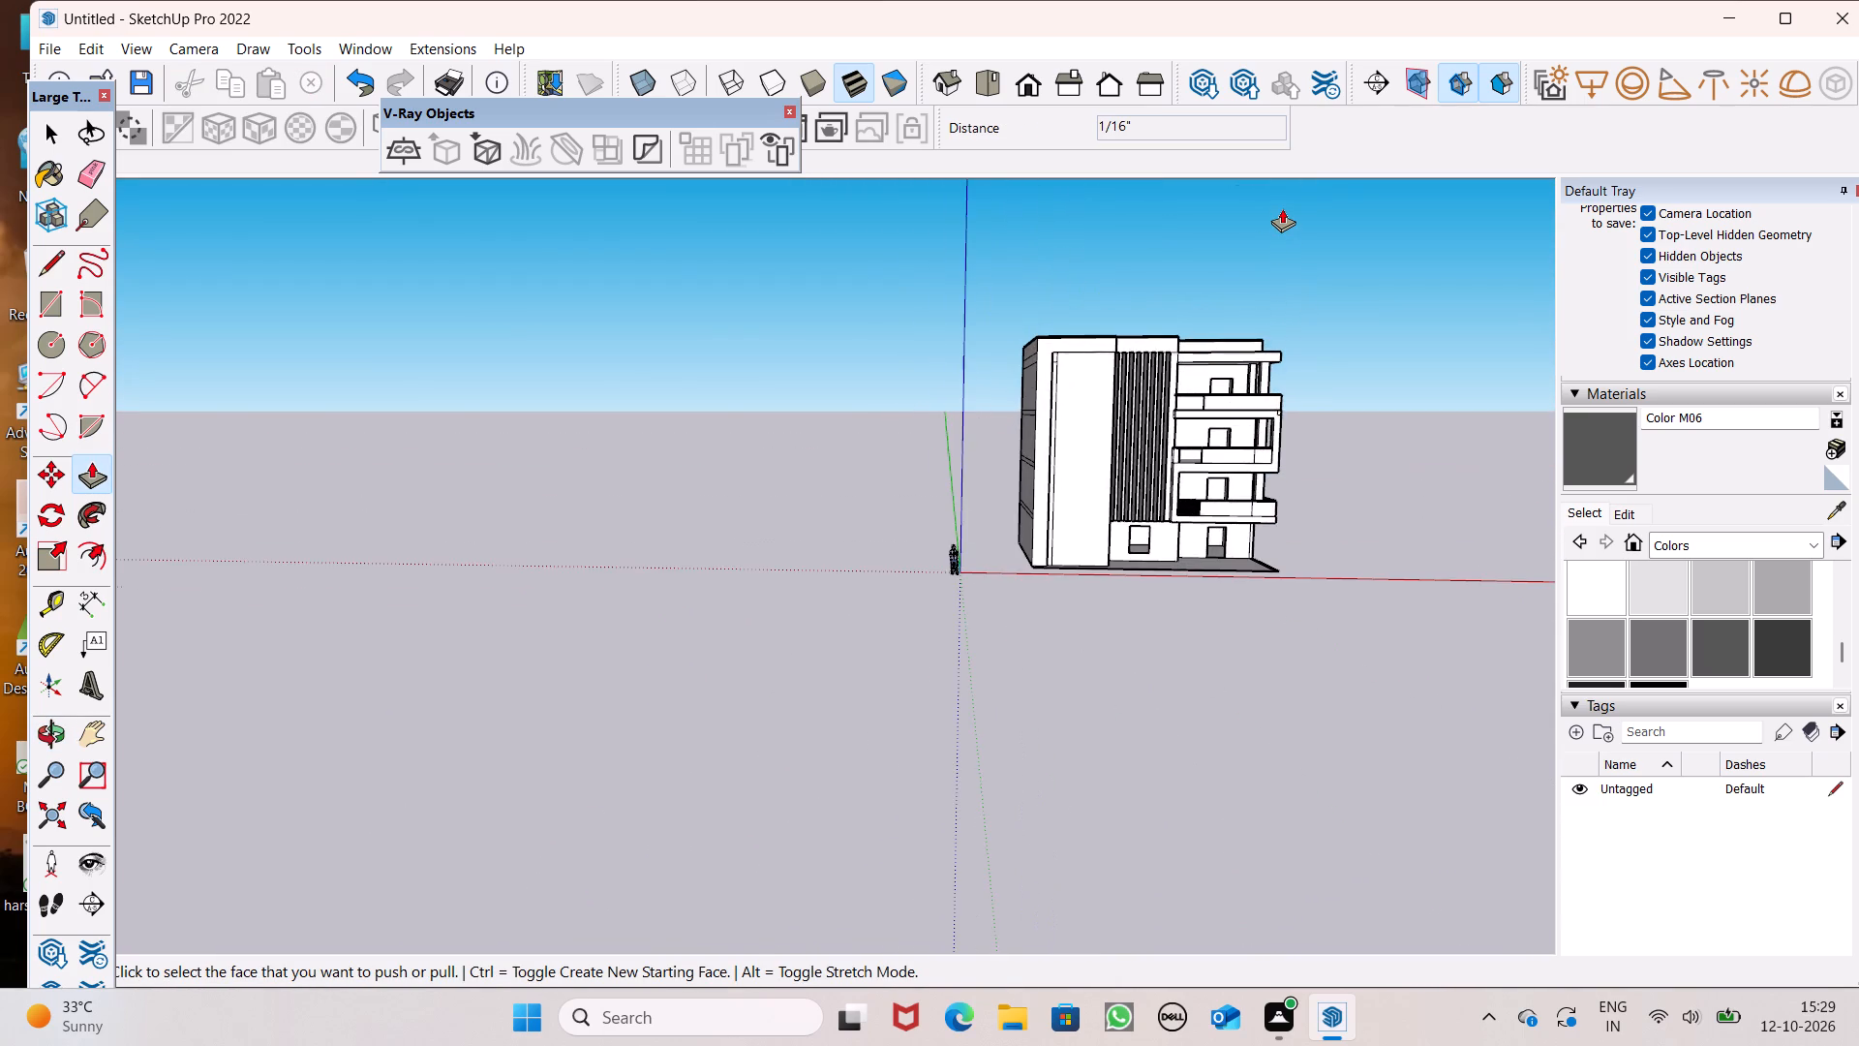
scroll(1282, 208, up, 4)
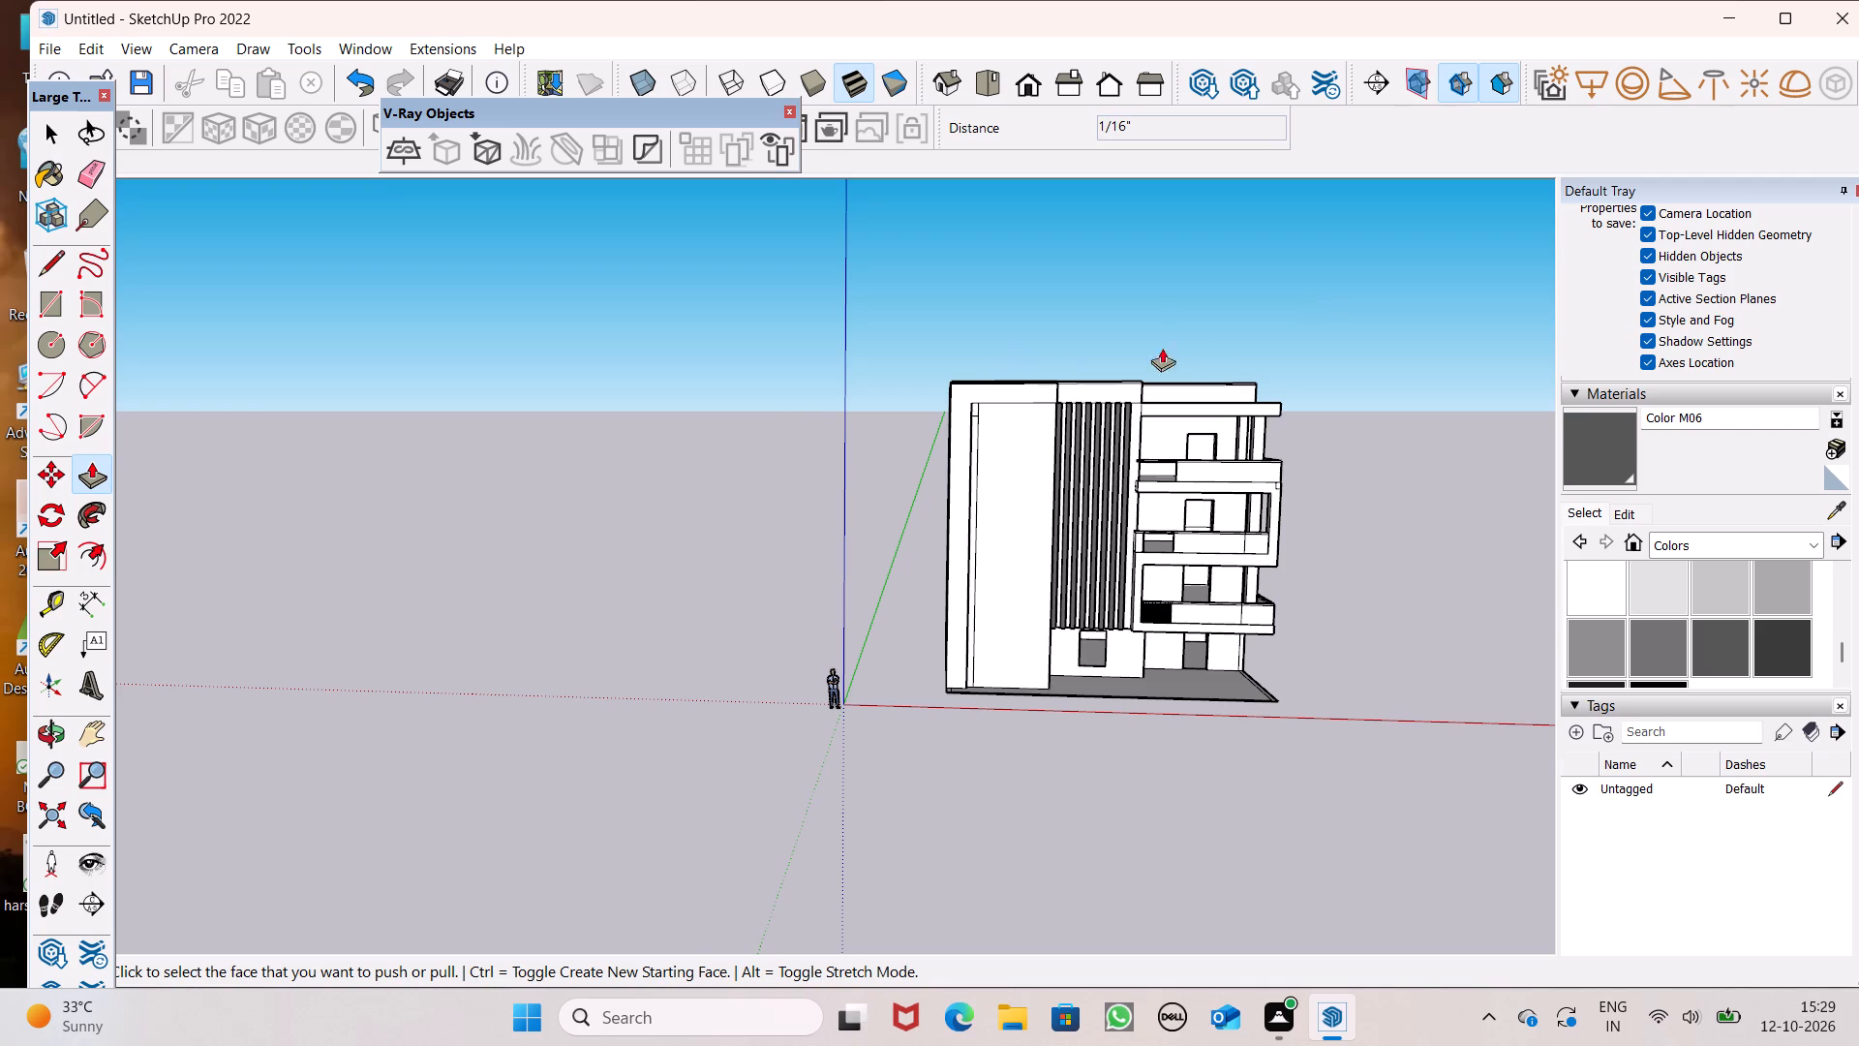
scroll(1218, 343, up, 7)
scroll(1161, 365, down, 7)
middle_drag(1175, 714, 1185, 704)
scroll(1185, 704, up, 3)
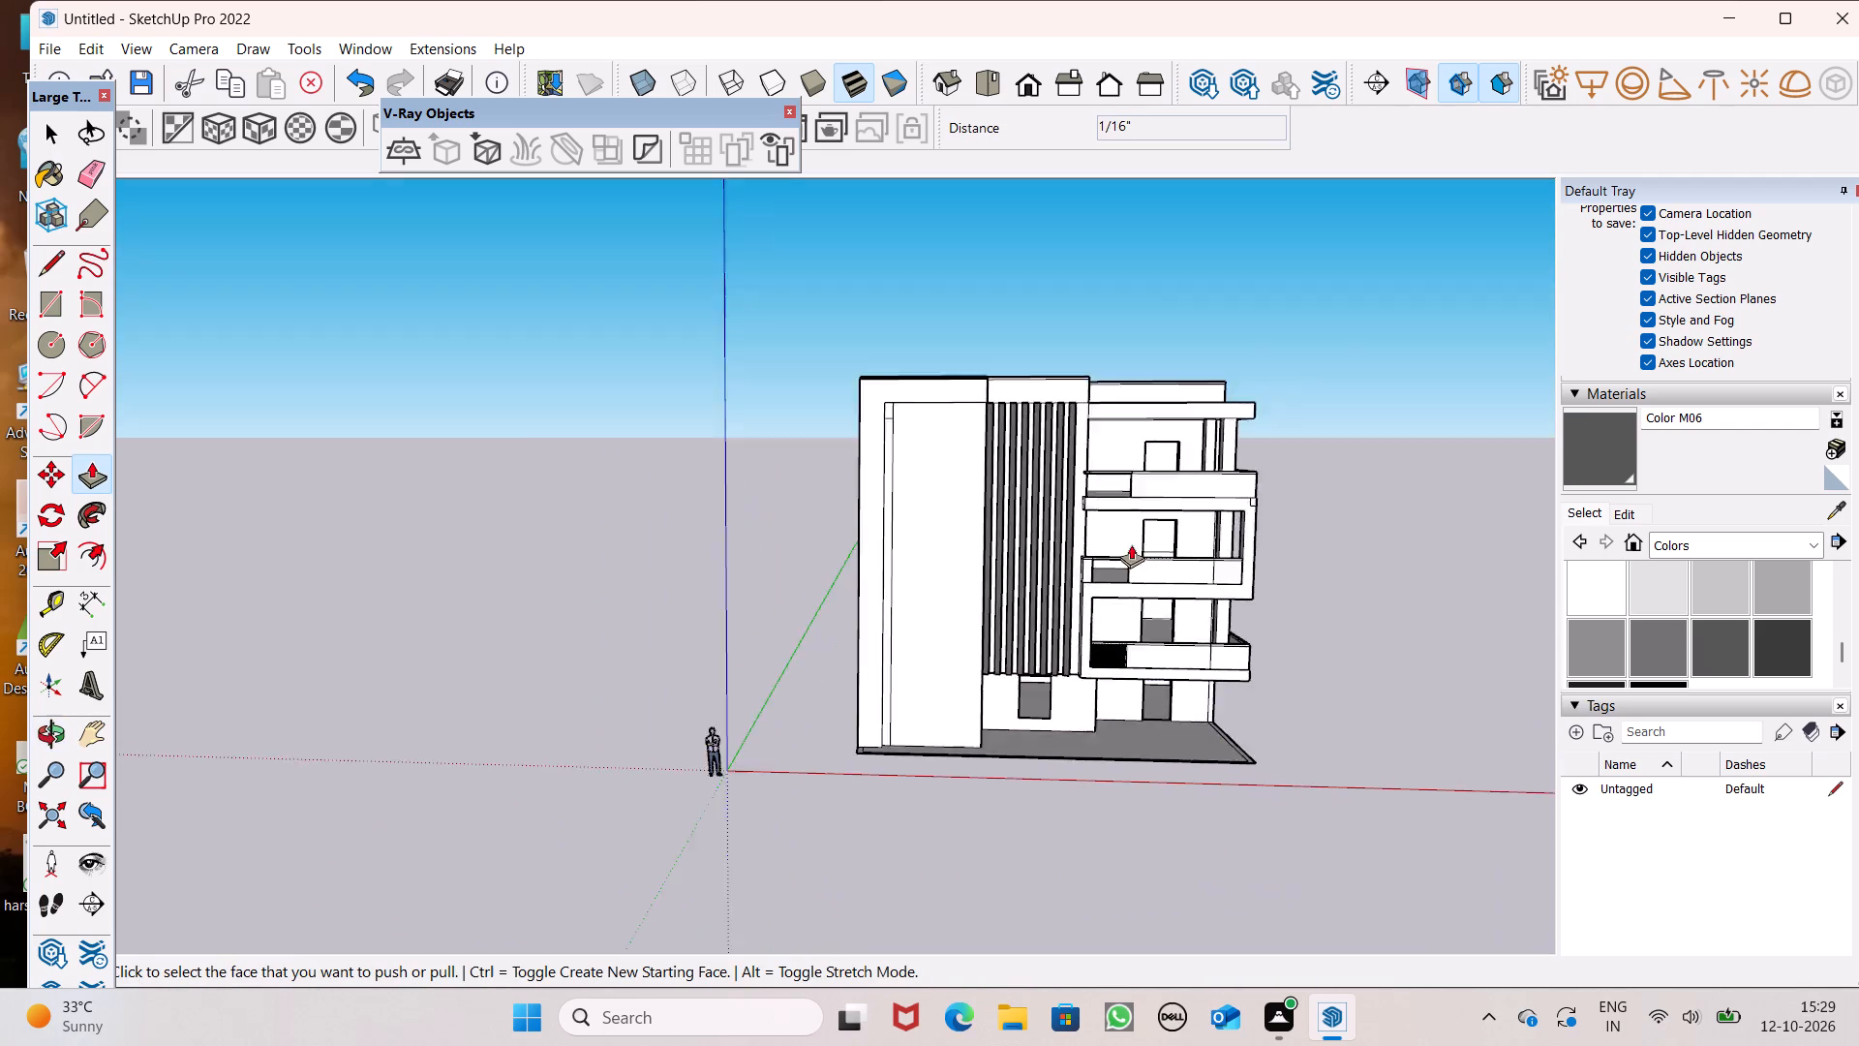
scroll(1131, 544, up, 5)
scroll(1131, 540, down, 4)
scroll(1178, 571, up, 2)
middle_drag(1189, 601, 1237, 1043)
scroll(1096, 720, up, 4)
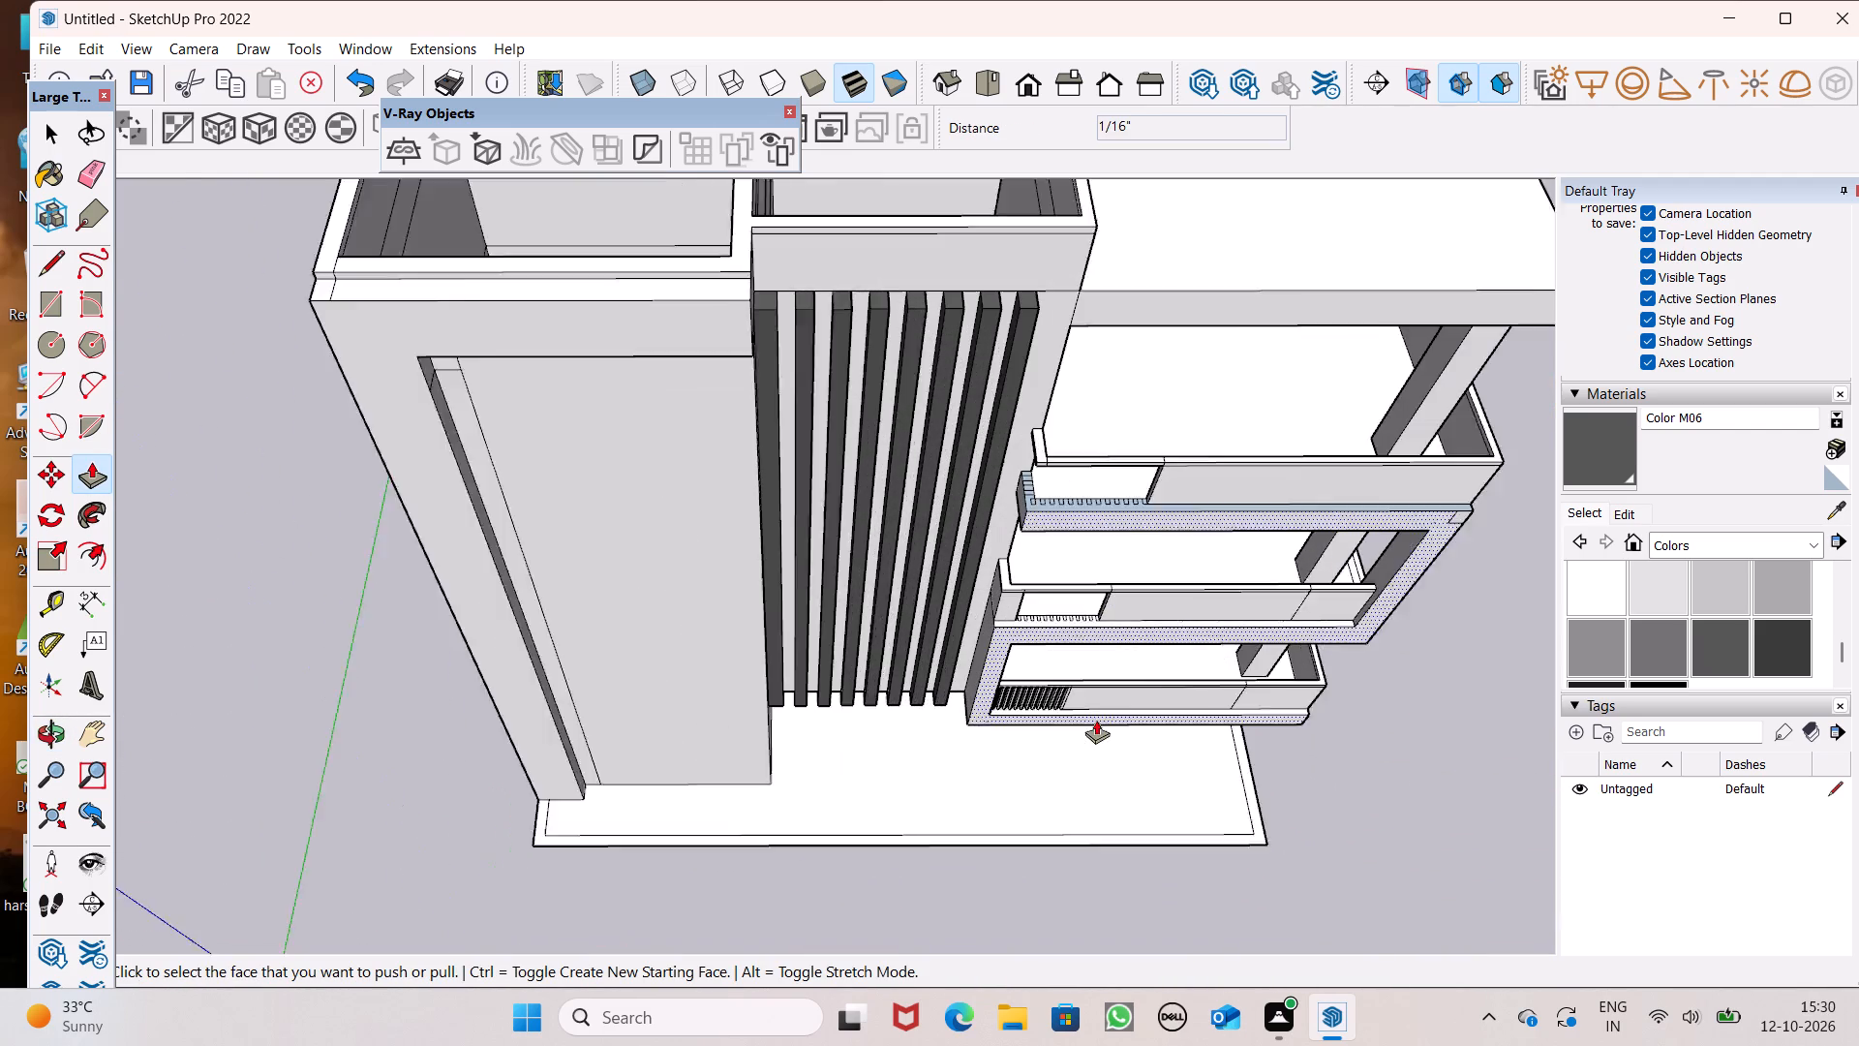
scroll(1082, 583, up, 17)
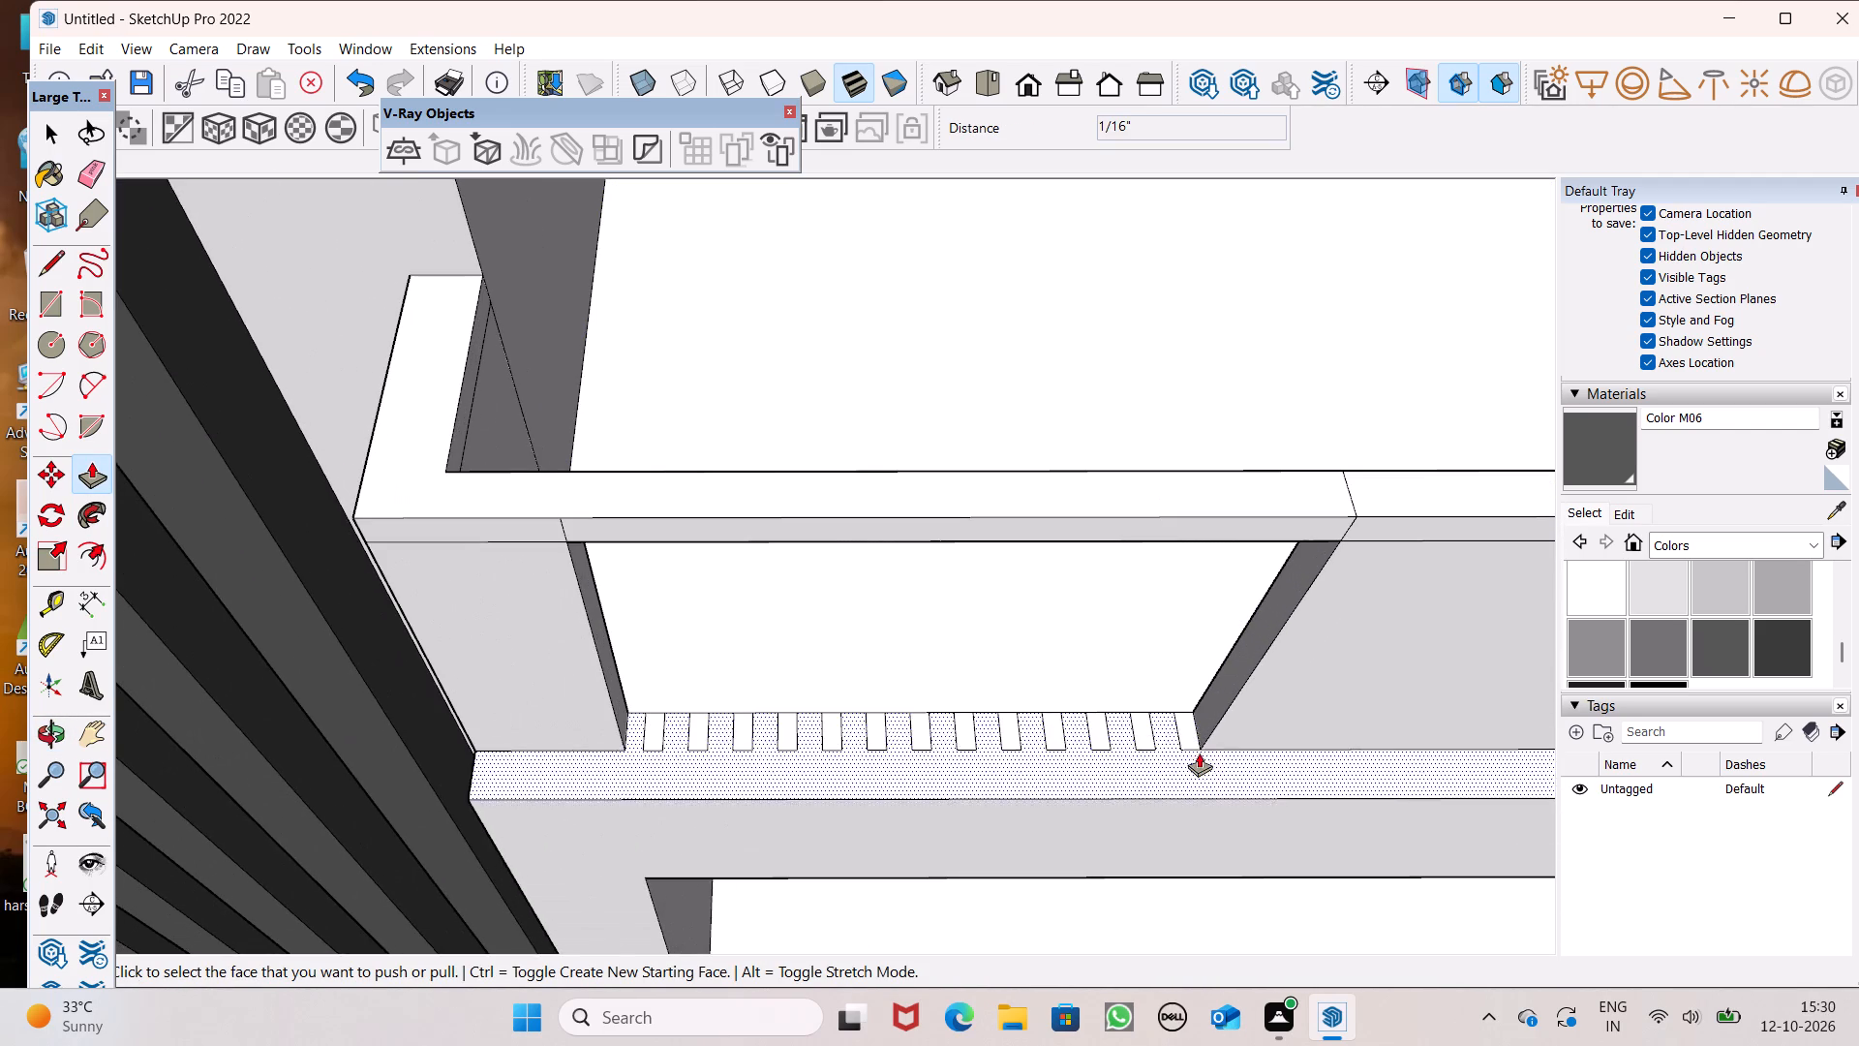
drag(1192, 733, 1255, 537)
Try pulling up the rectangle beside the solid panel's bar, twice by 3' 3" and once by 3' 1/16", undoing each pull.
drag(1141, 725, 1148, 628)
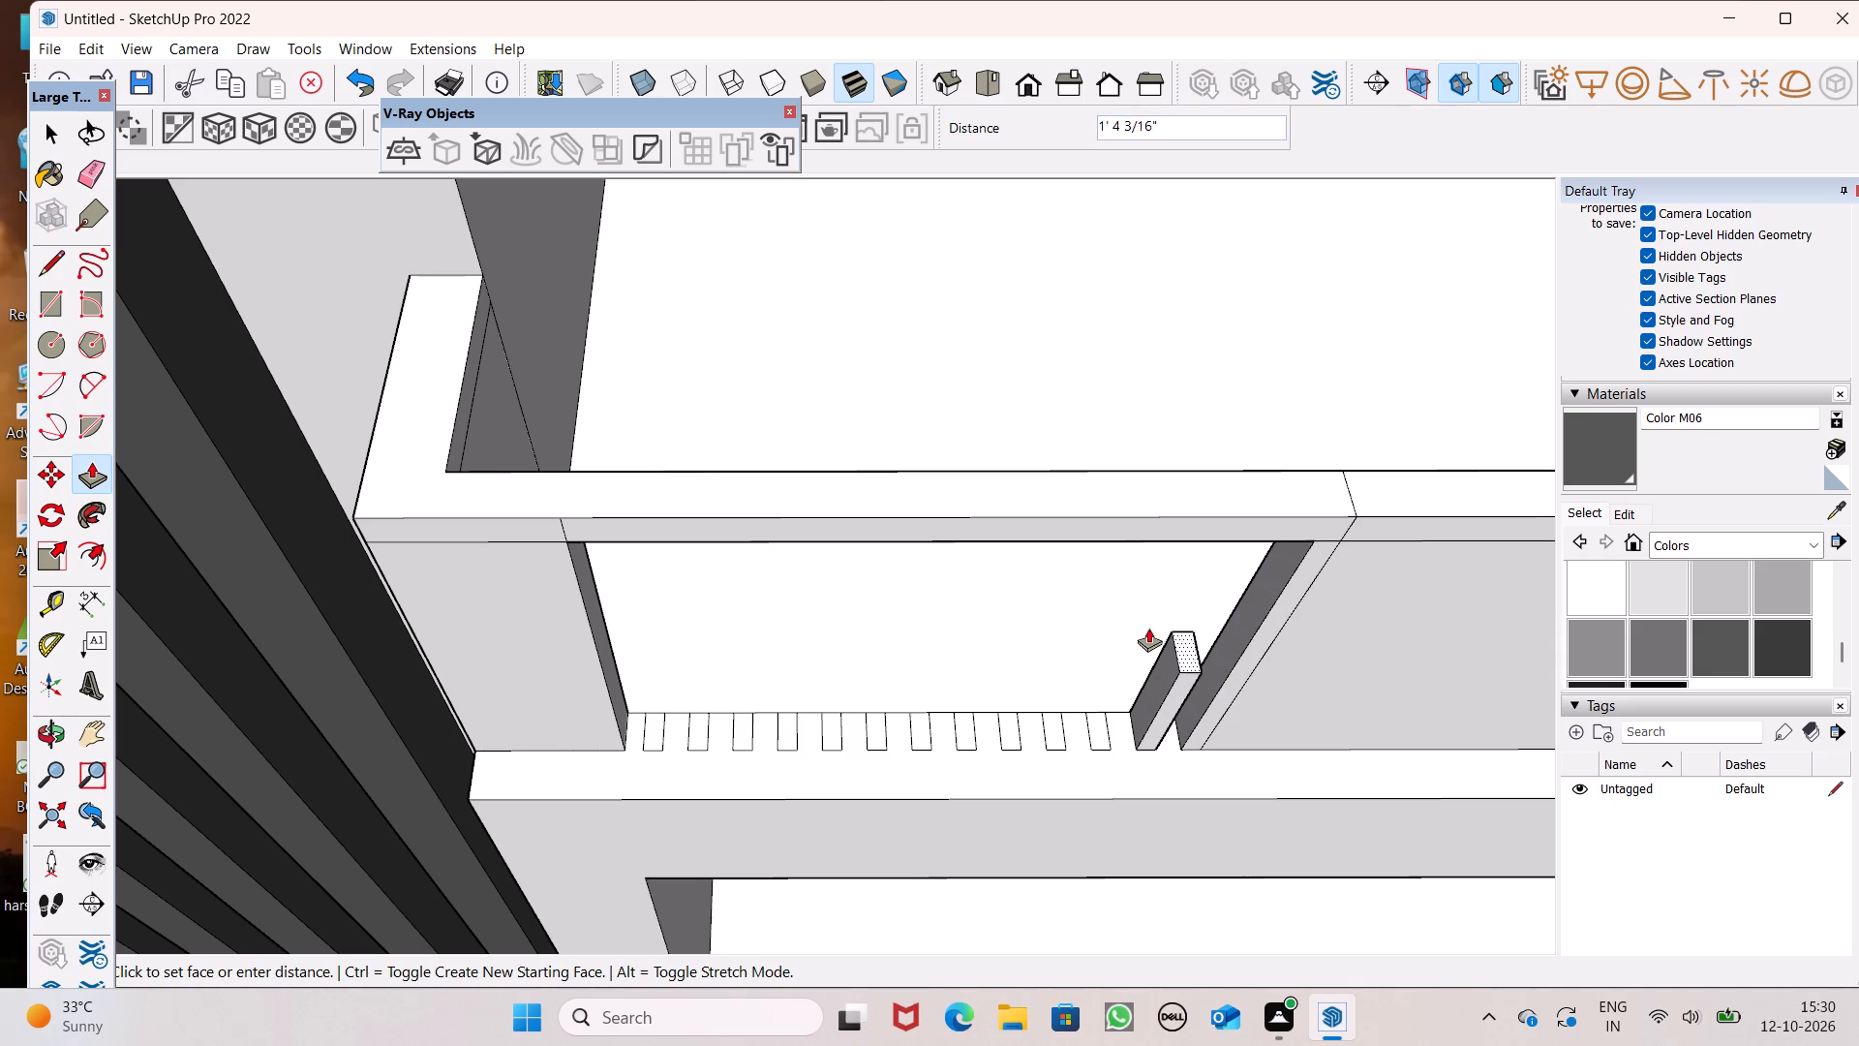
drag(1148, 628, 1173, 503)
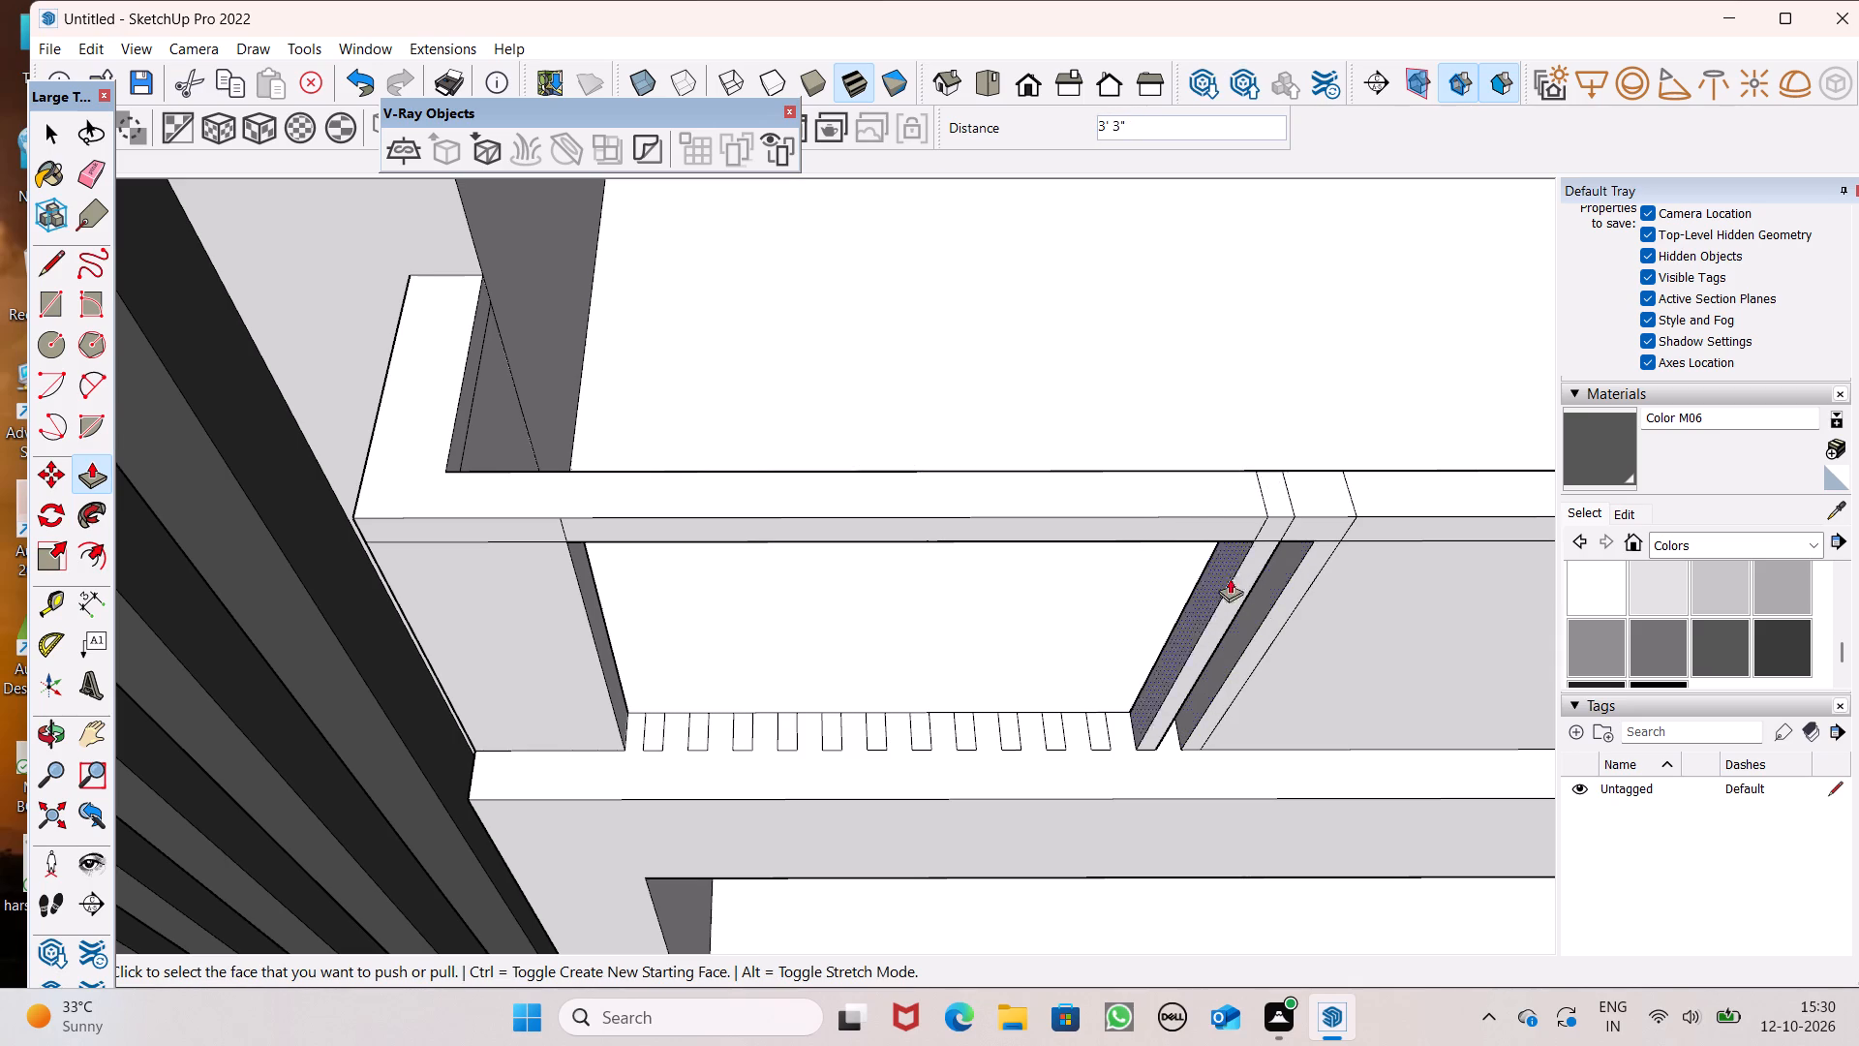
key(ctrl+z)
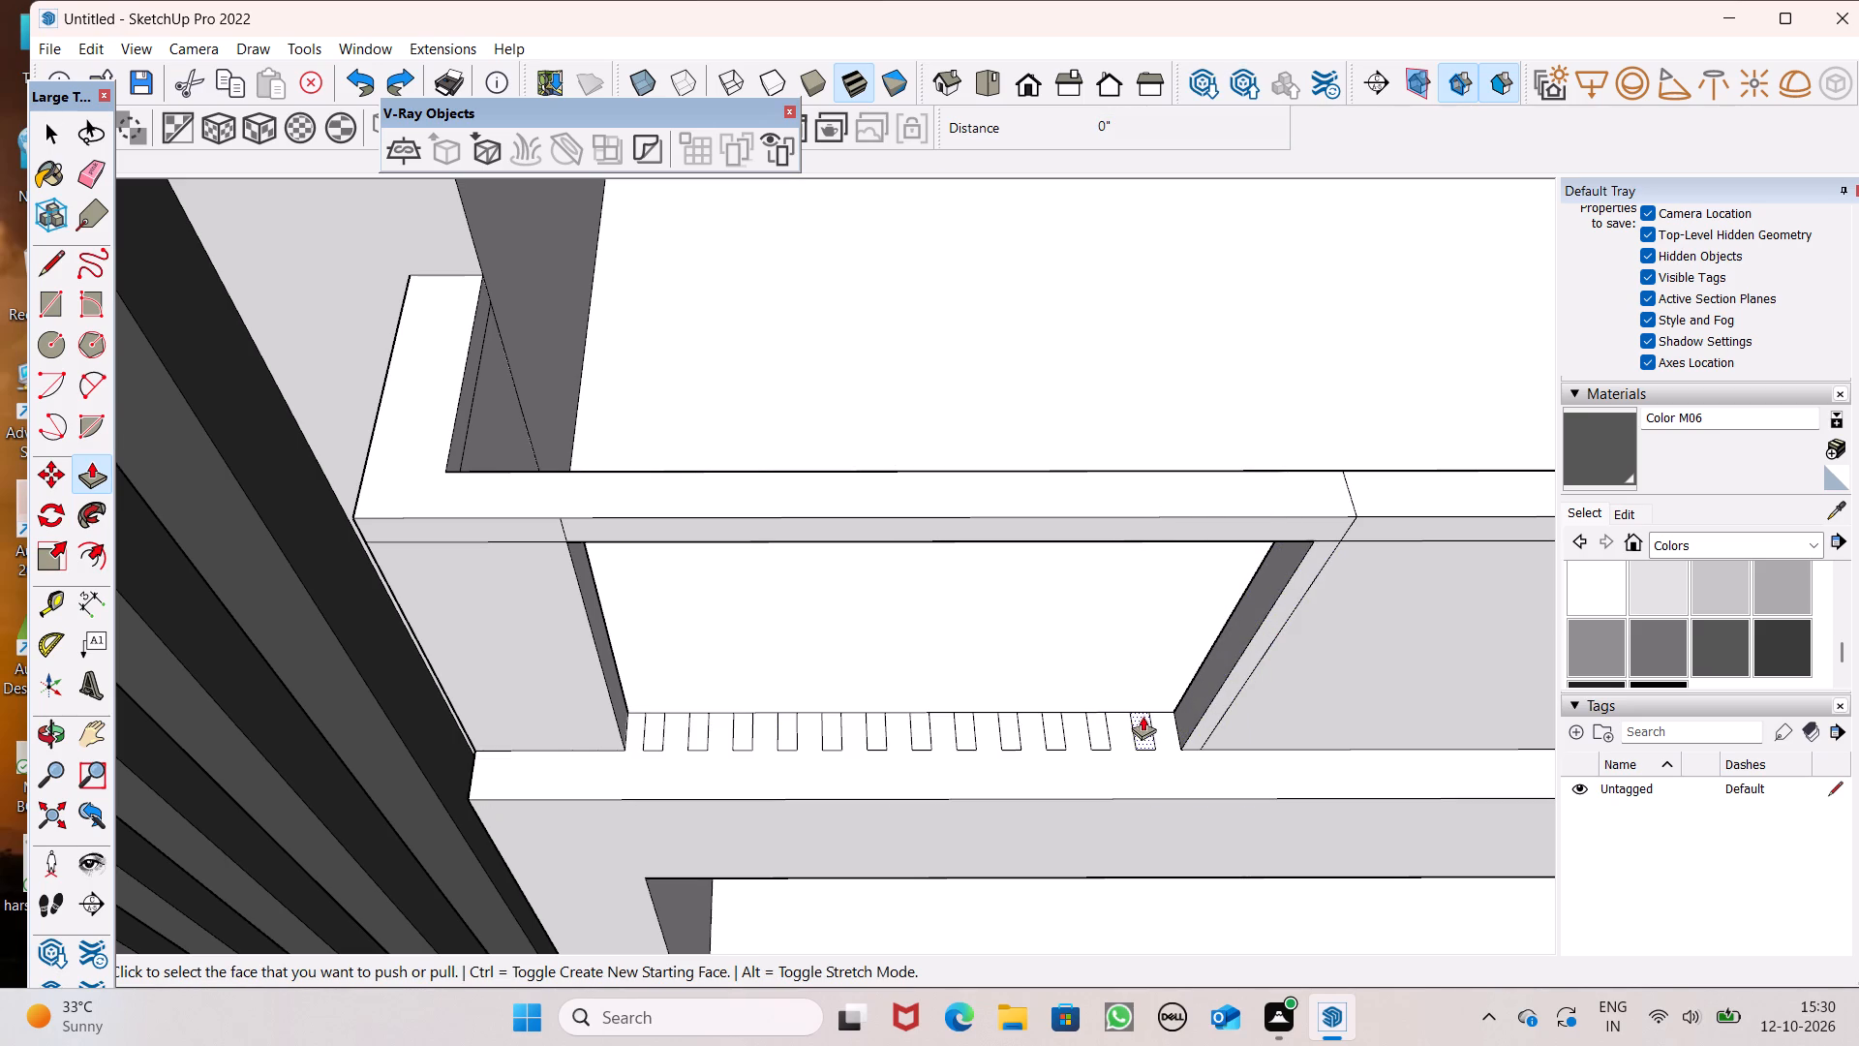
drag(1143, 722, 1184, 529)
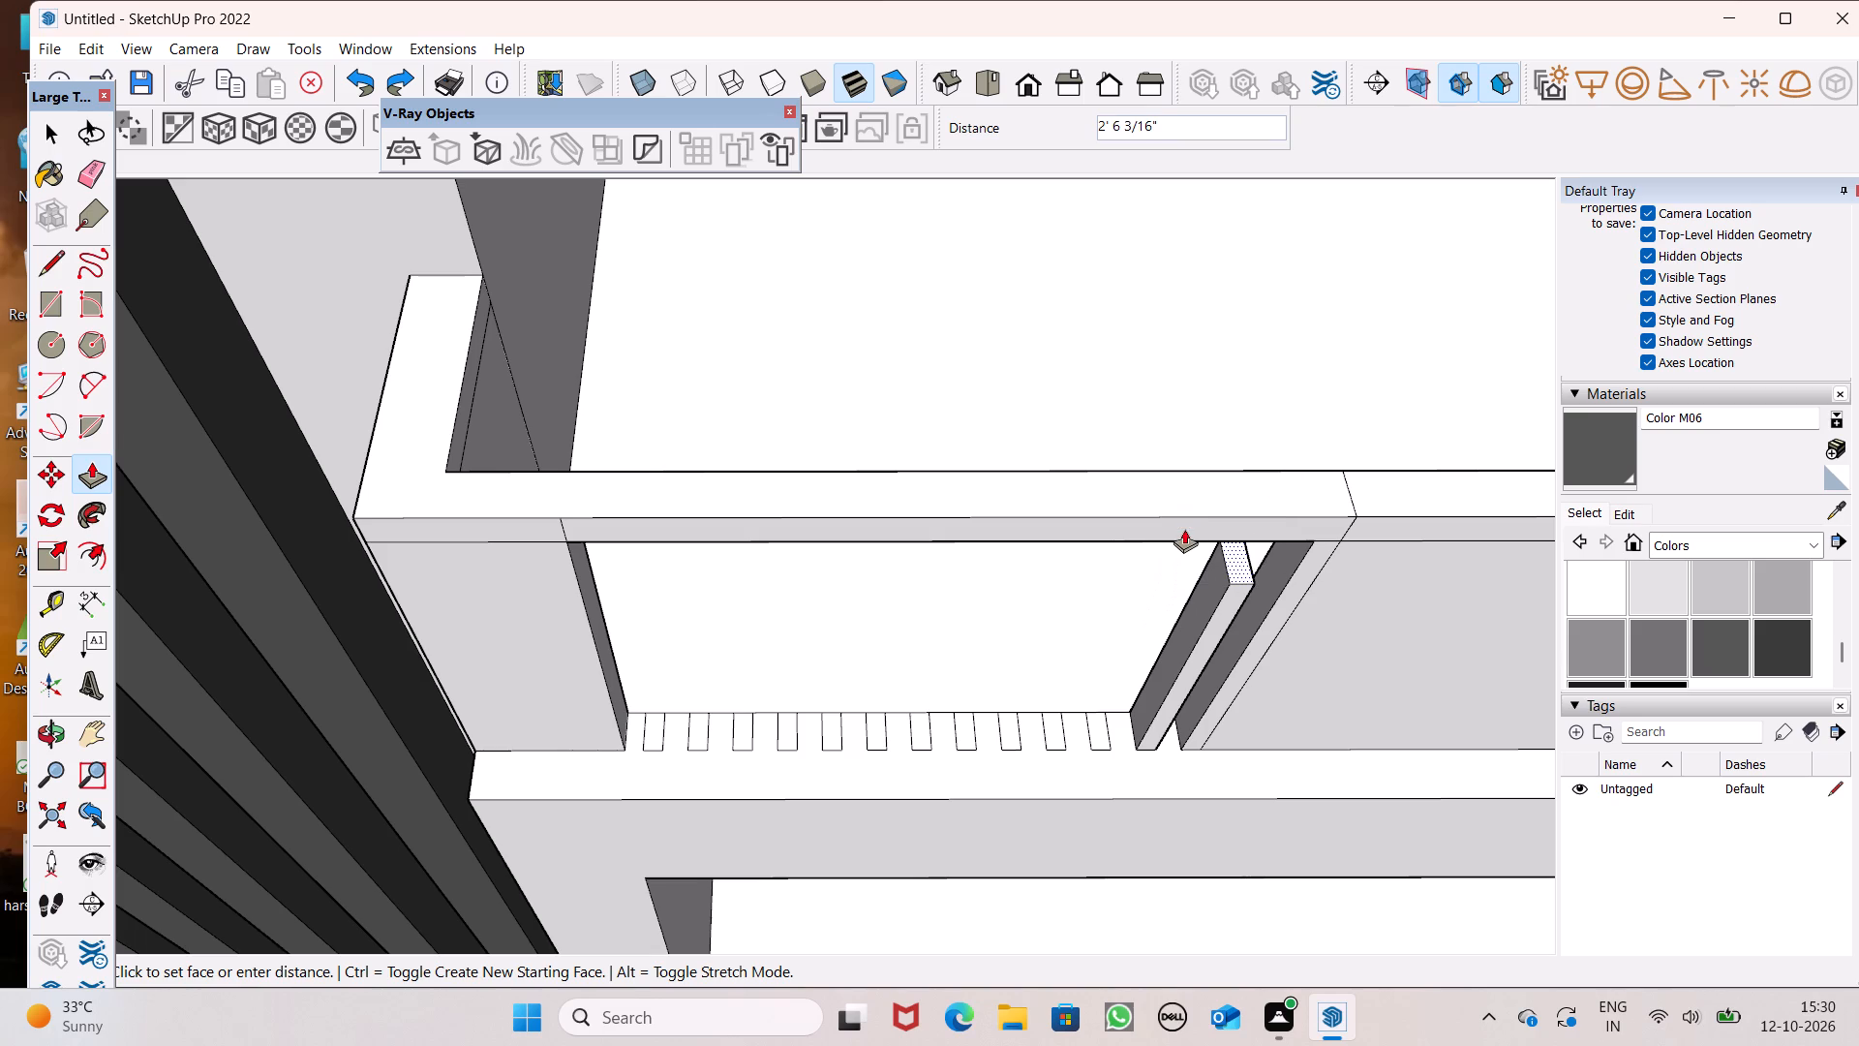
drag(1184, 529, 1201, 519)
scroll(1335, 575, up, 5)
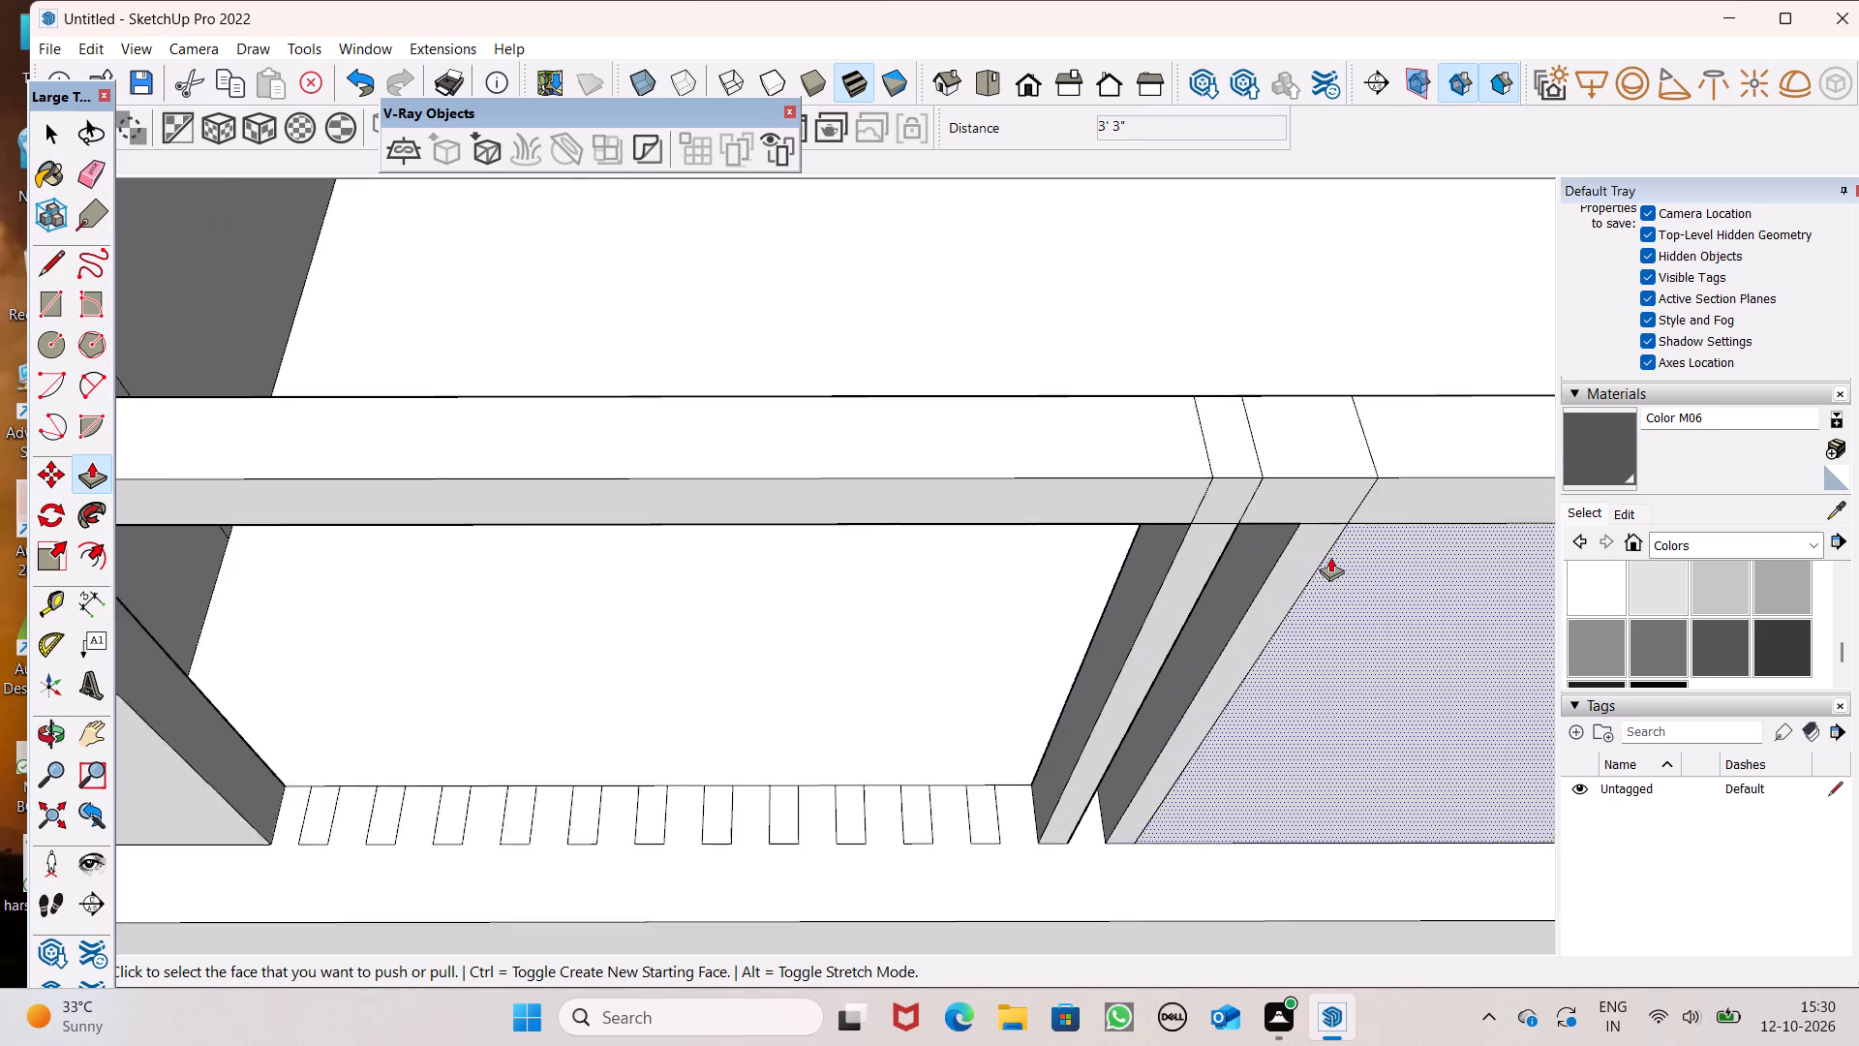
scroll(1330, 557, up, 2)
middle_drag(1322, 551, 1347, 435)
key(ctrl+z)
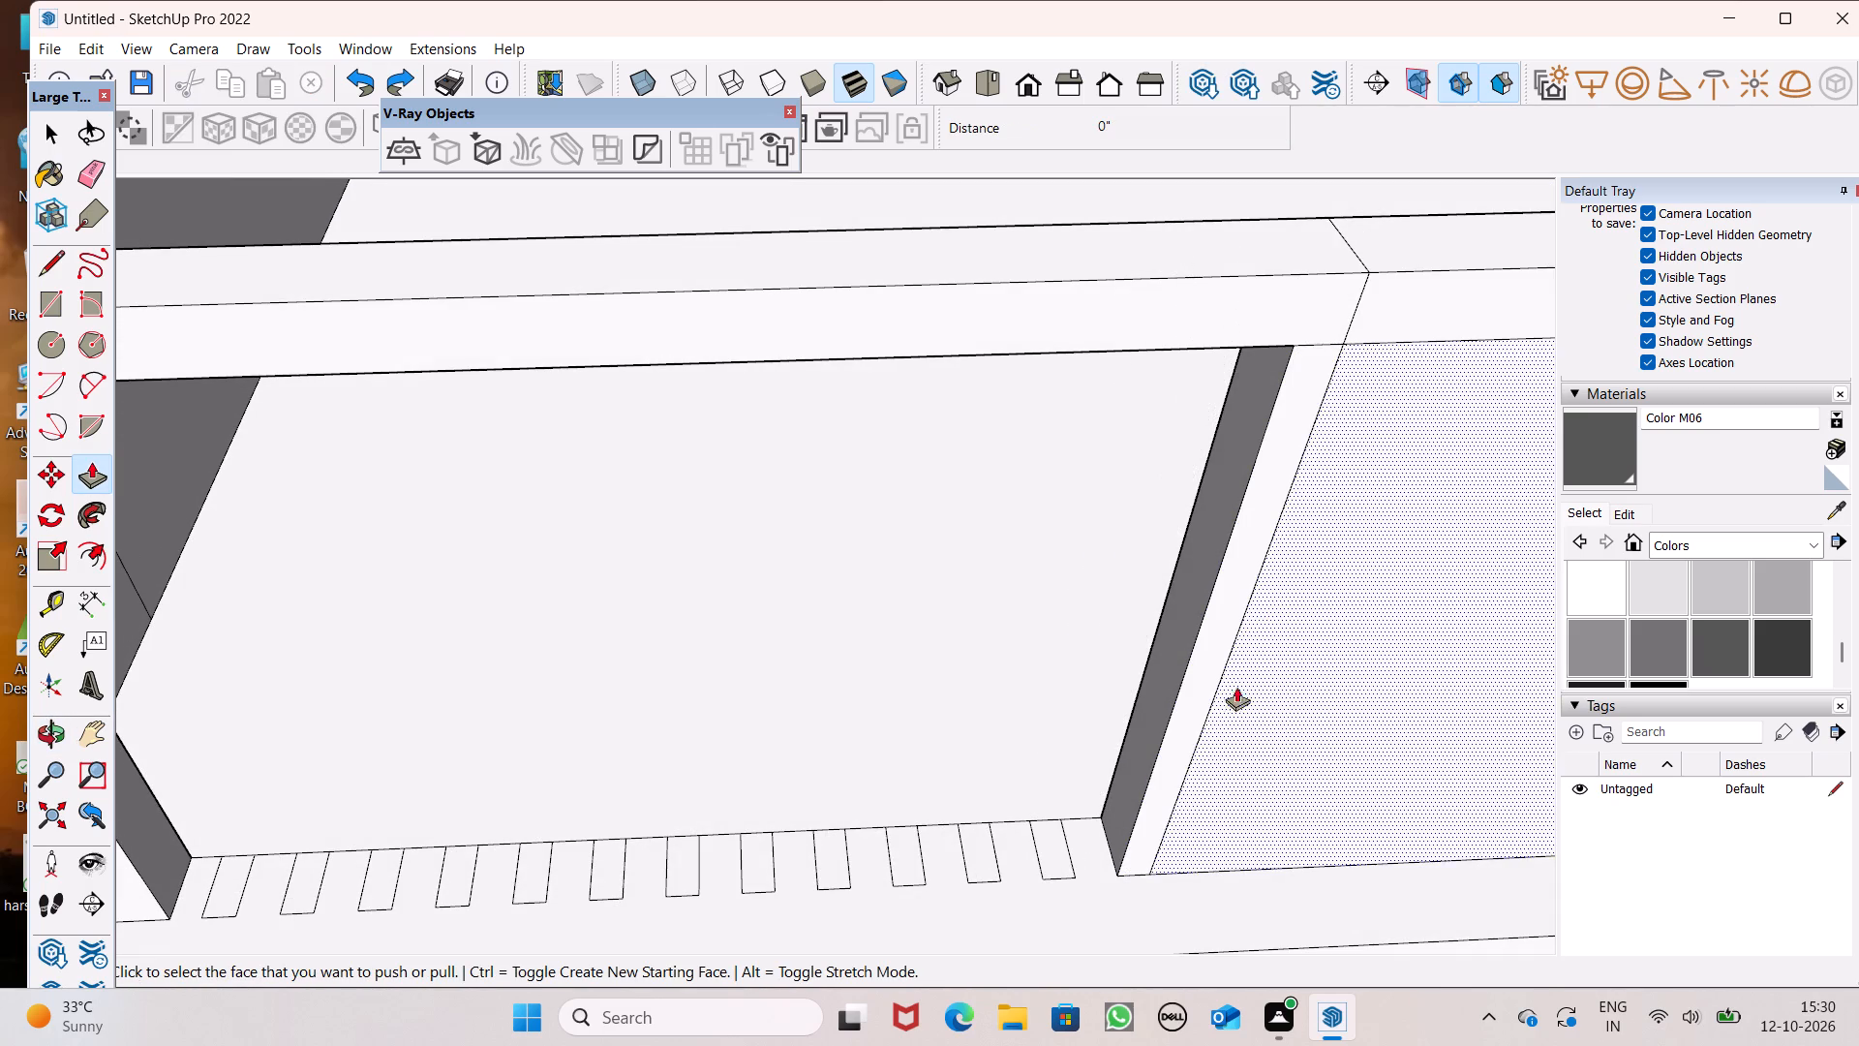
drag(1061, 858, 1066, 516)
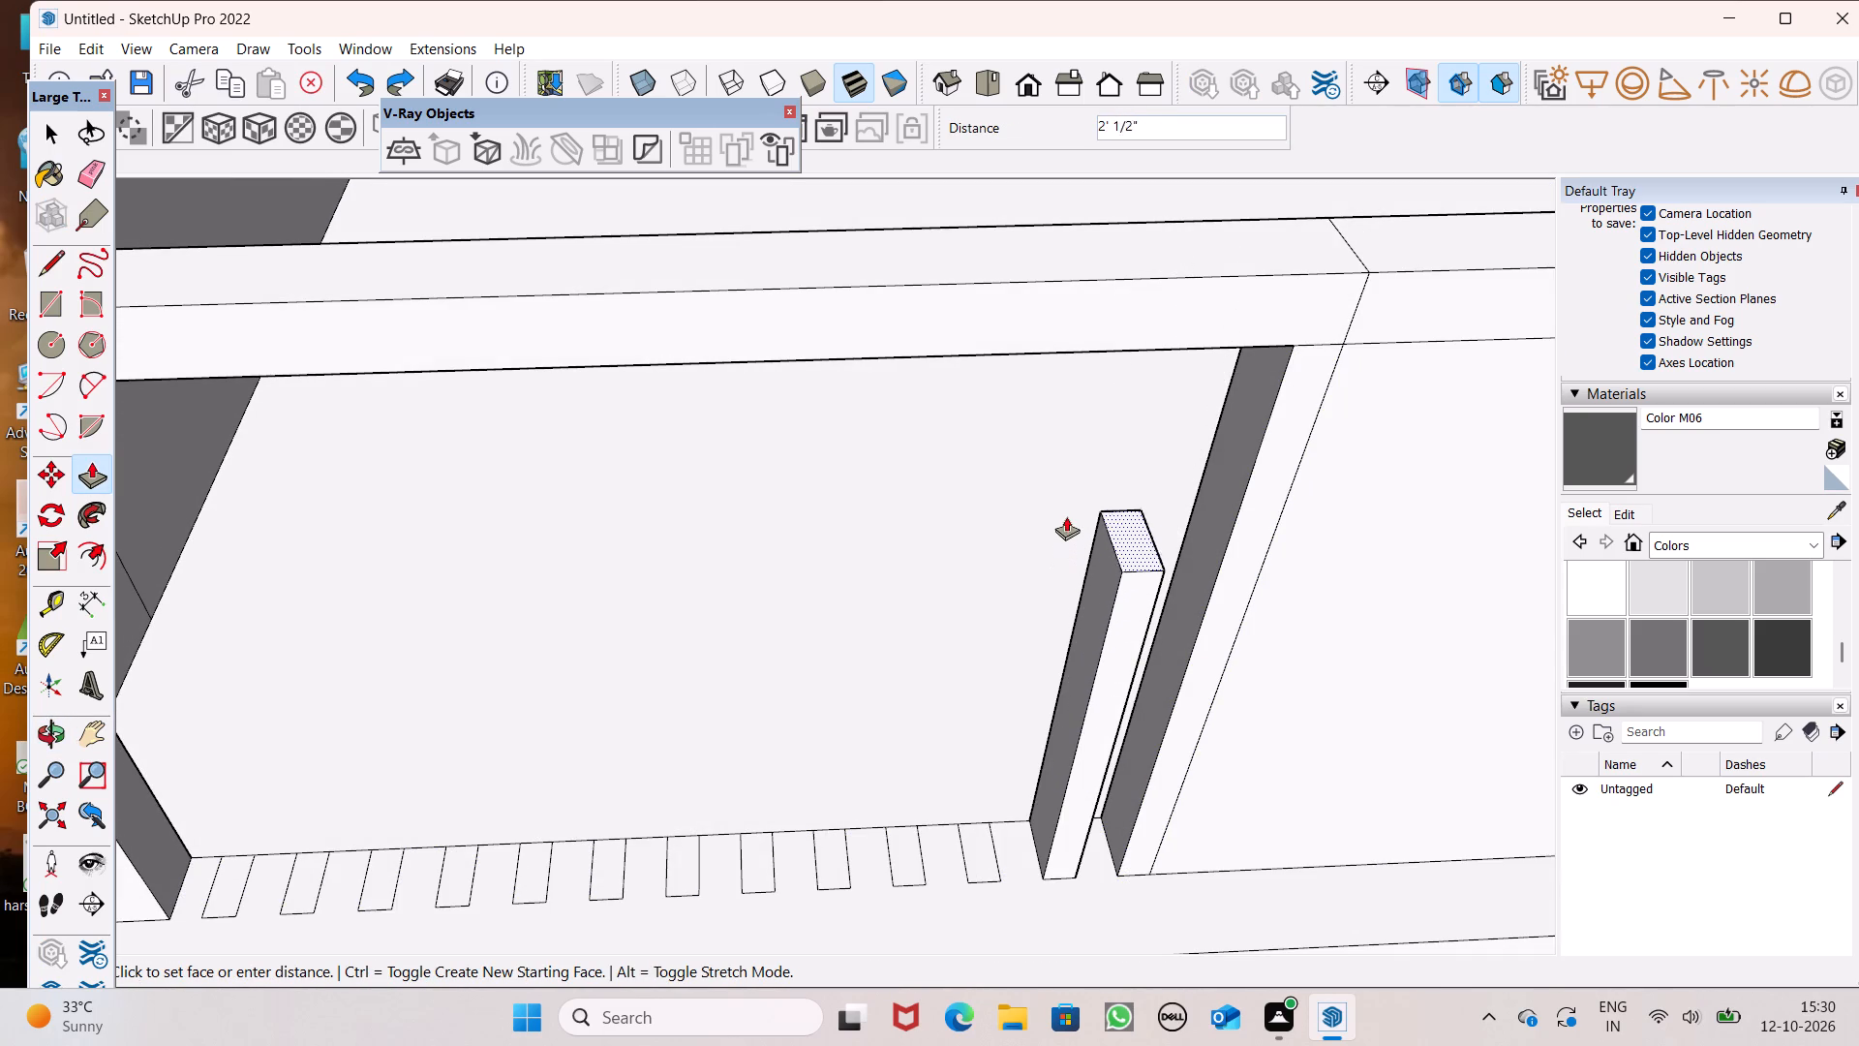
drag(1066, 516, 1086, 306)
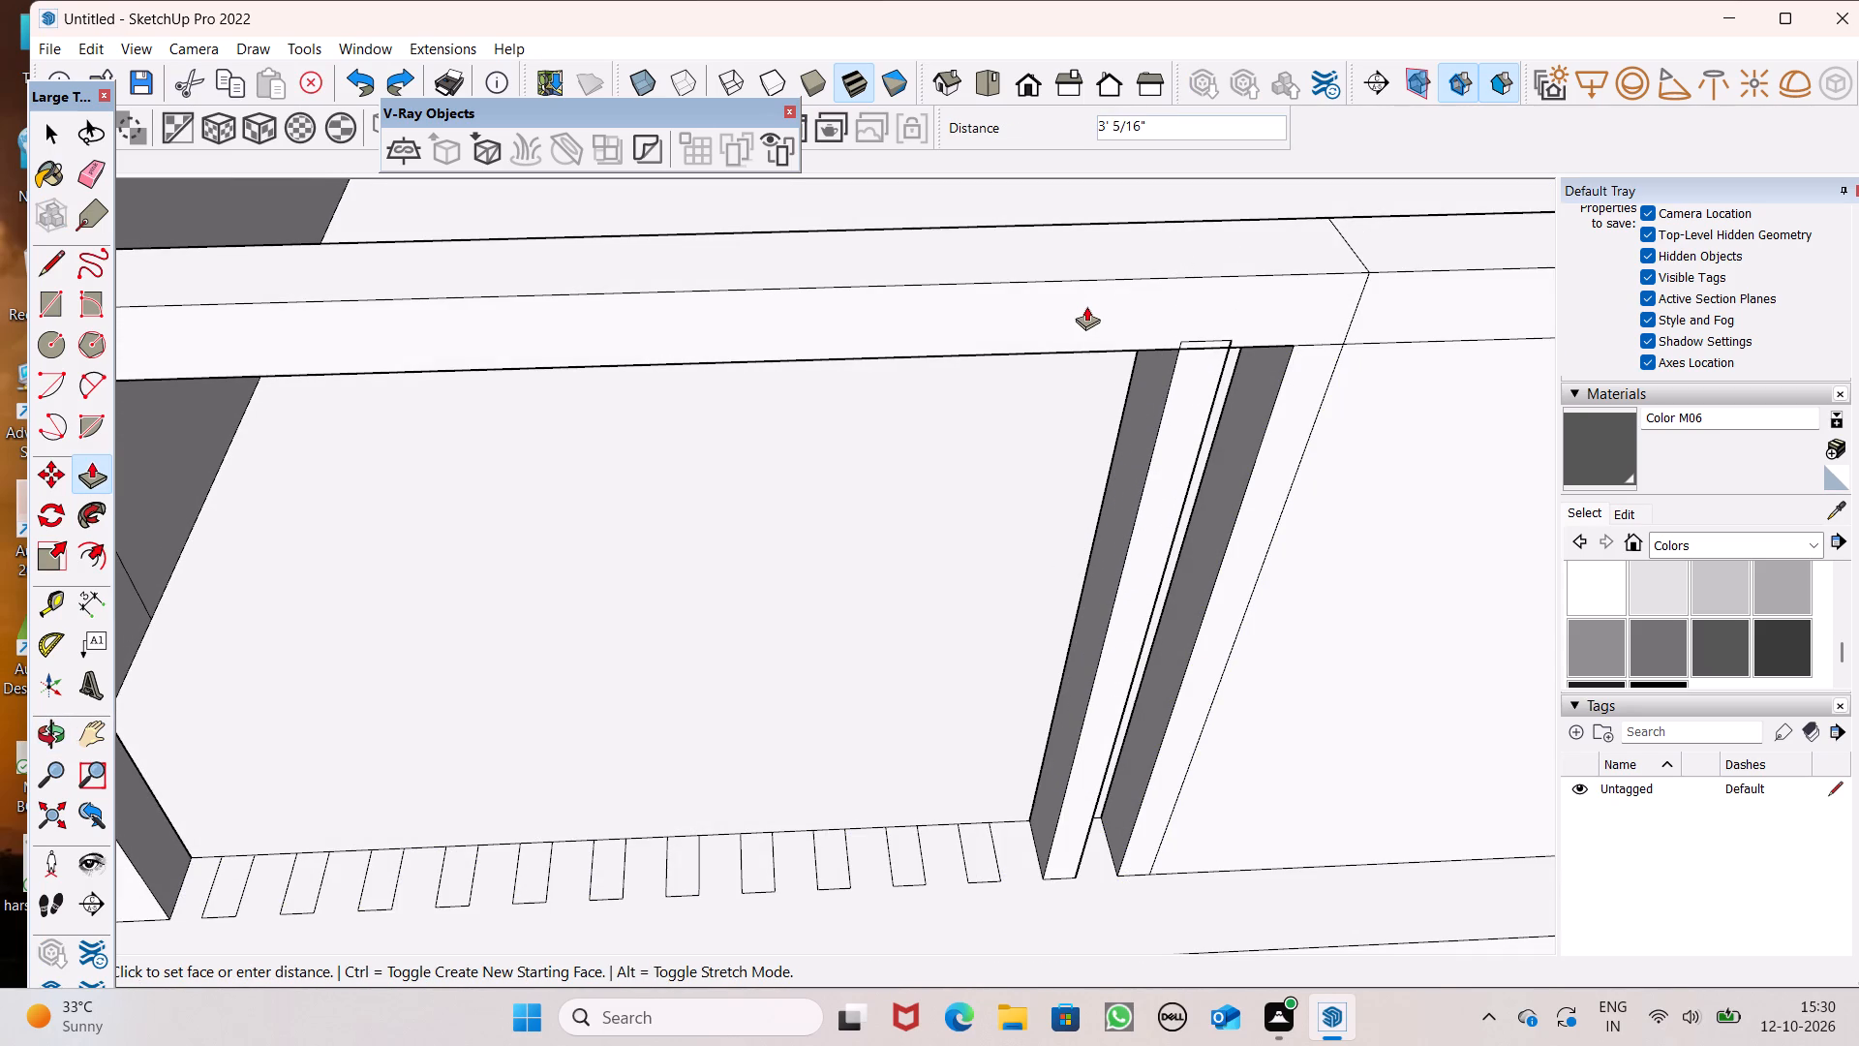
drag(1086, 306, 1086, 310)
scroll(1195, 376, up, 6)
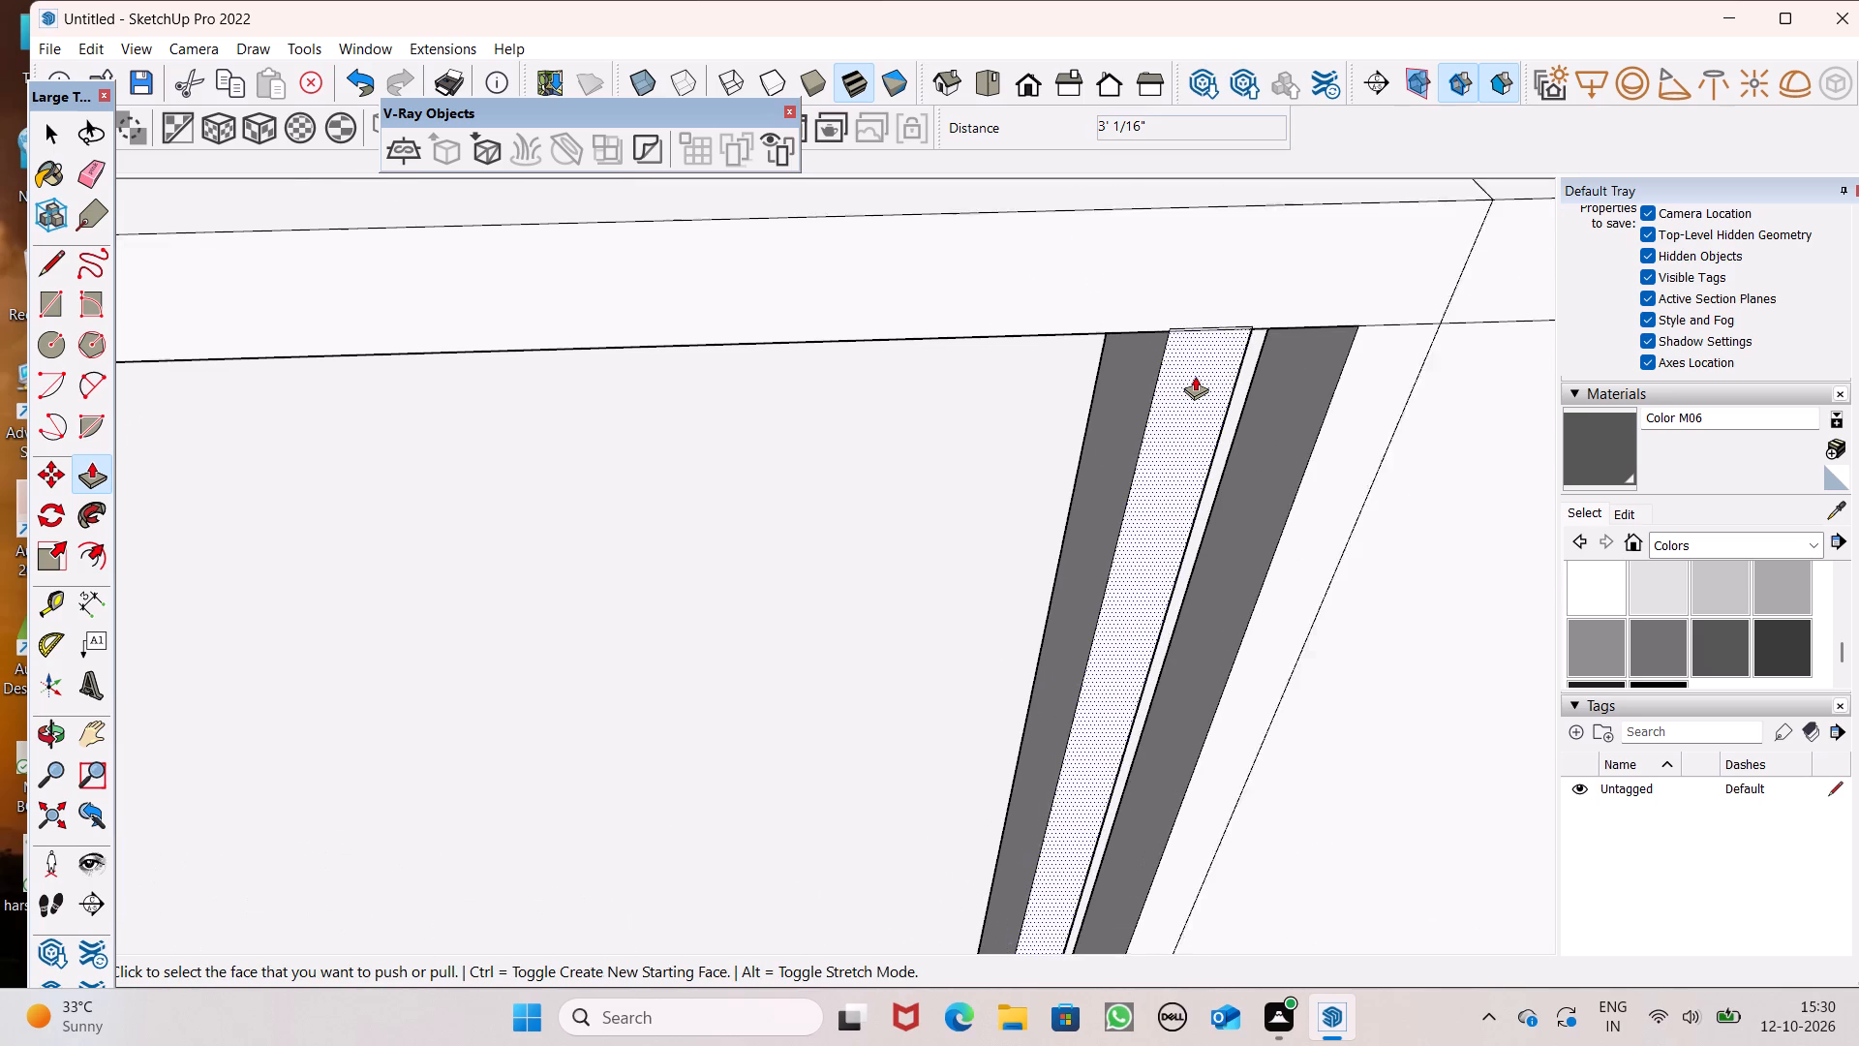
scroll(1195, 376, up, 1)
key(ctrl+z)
Pull the ledge rectangle nearest the slatted facade, at the opening's opposite end, up 3' to the parapet cap.
scroll(1257, 453, down, 7)
scroll(1434, 323, down, 3)
scroll(371, 874, up, 2)
drag(472, 808, 489, 596)
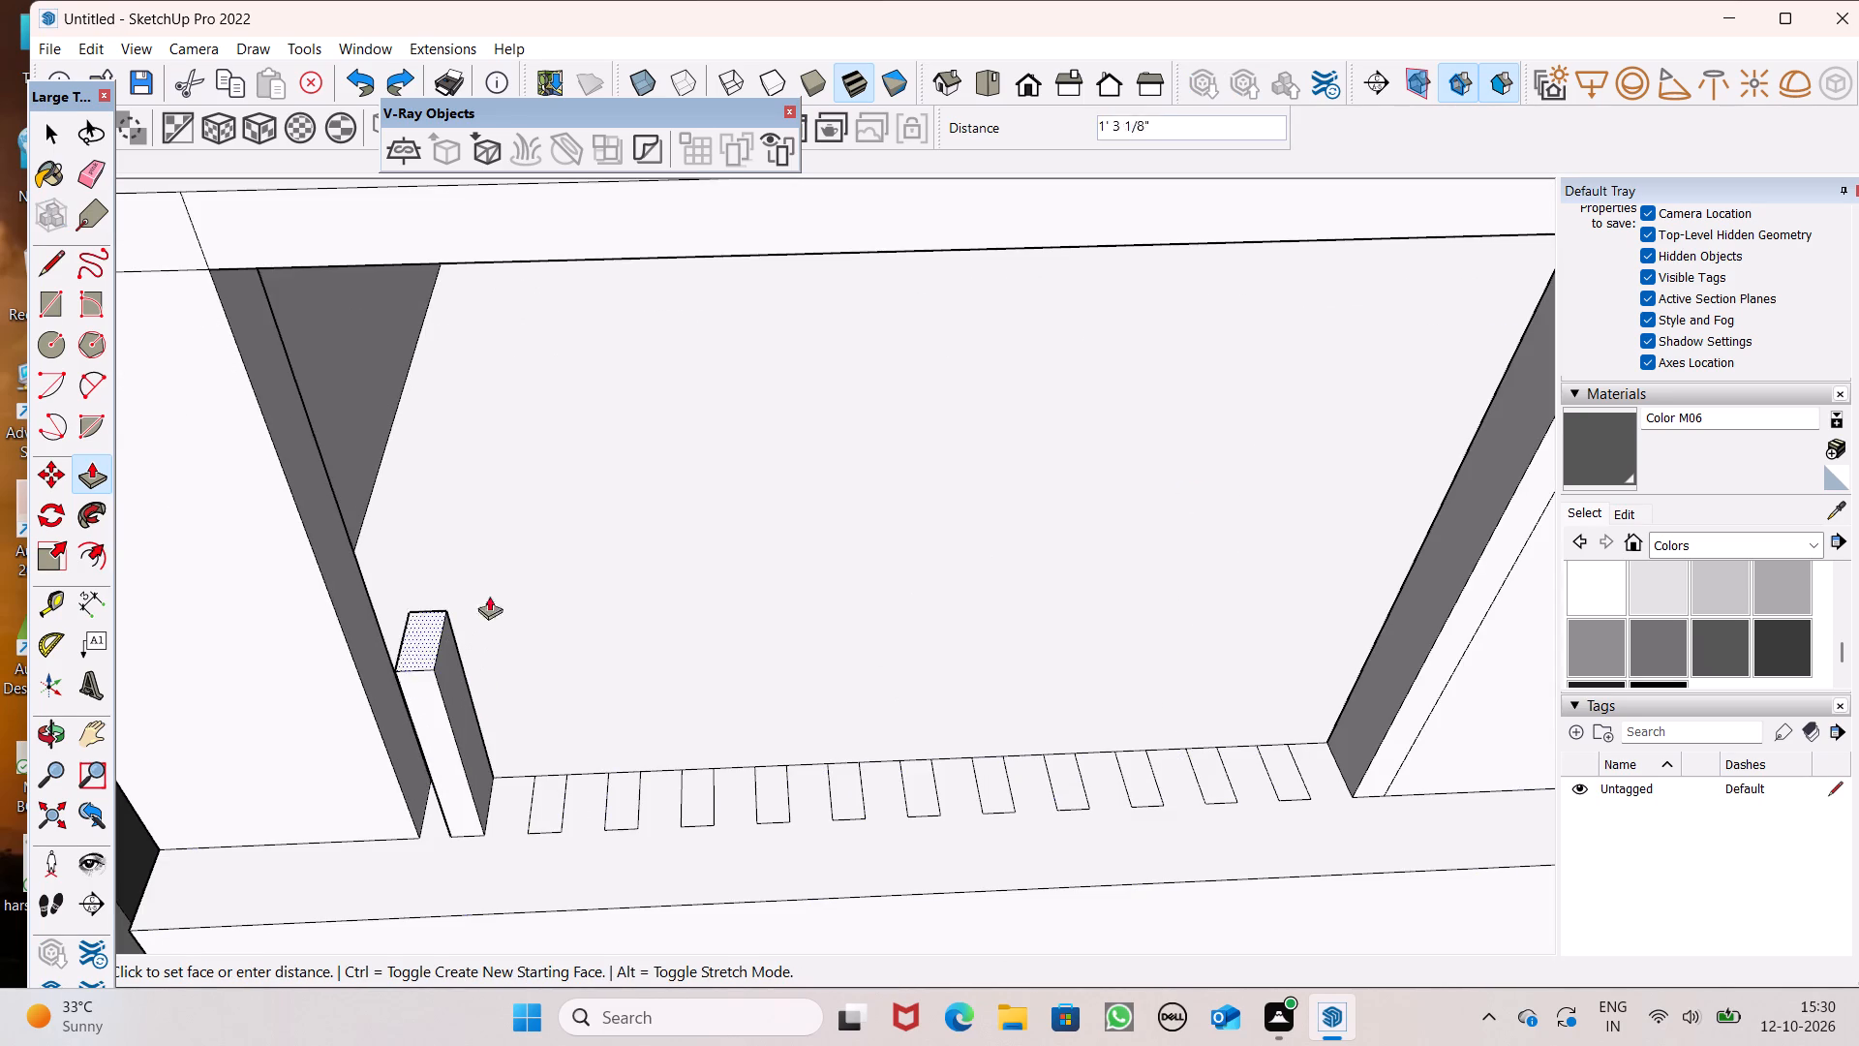
drag(489, 596, 494, 255)
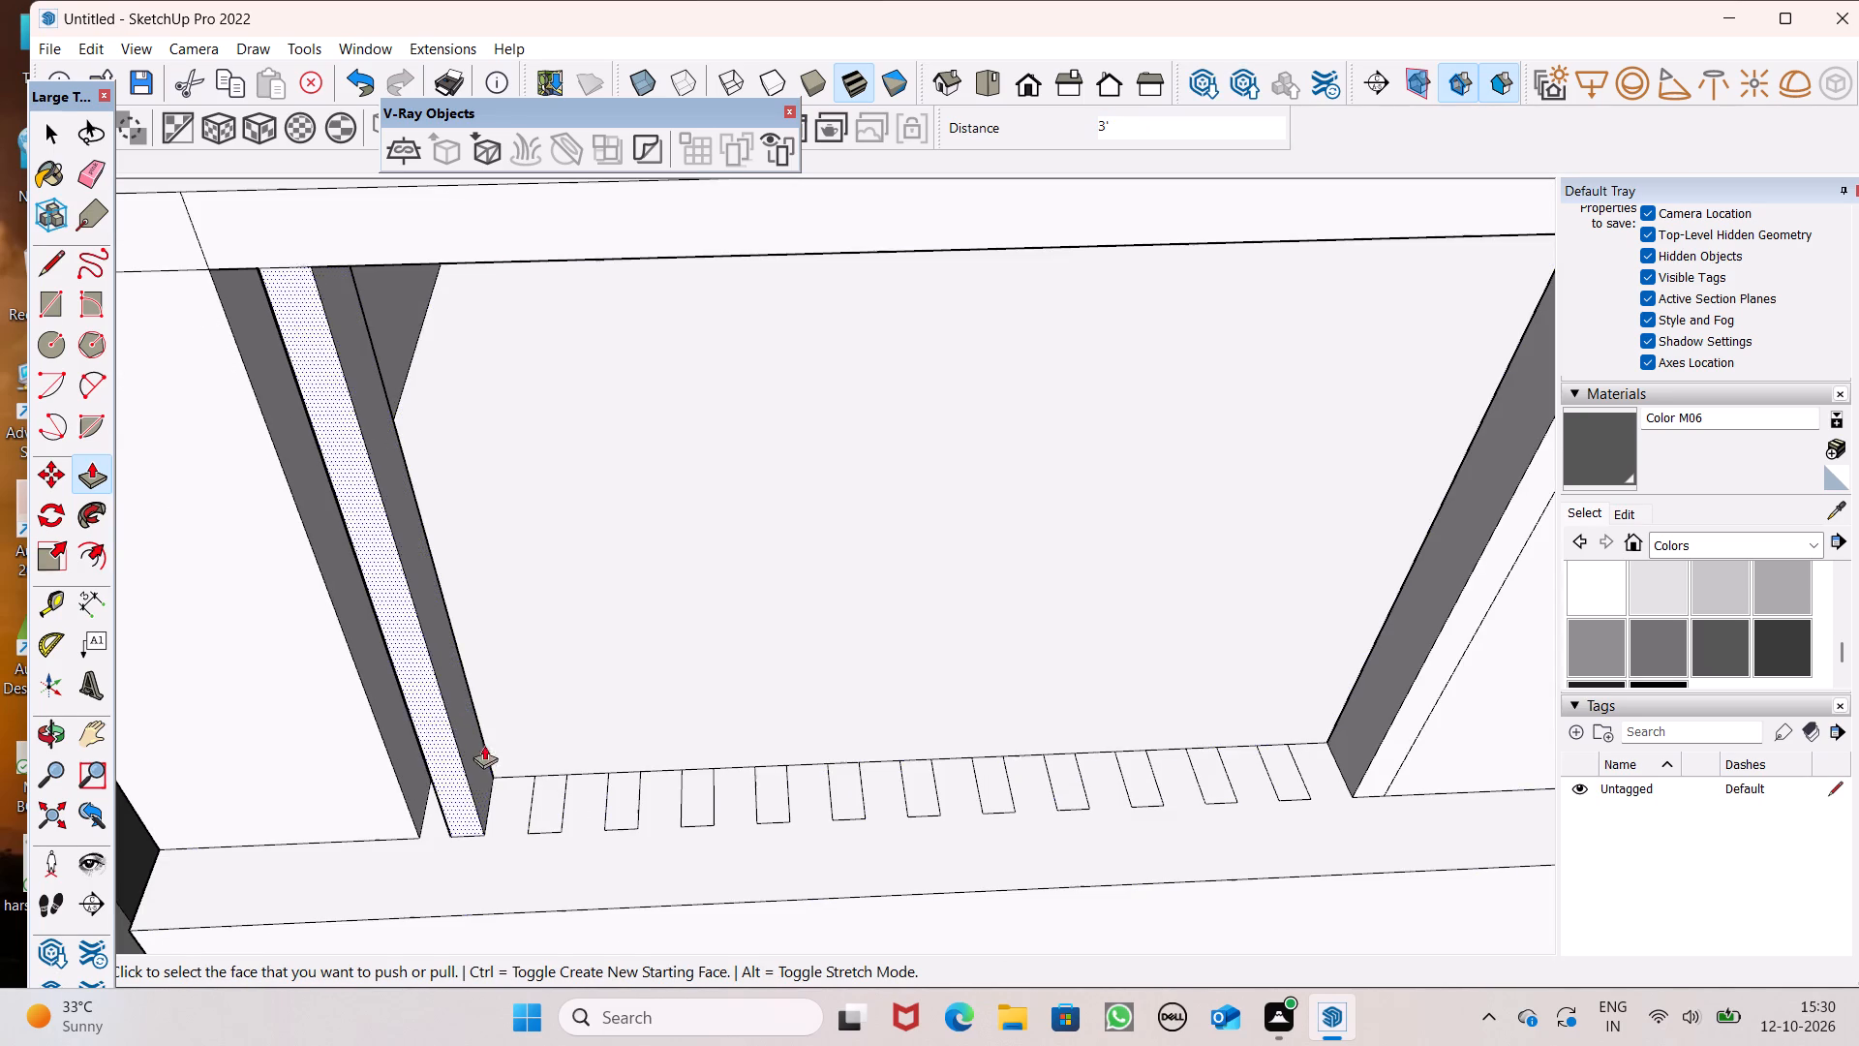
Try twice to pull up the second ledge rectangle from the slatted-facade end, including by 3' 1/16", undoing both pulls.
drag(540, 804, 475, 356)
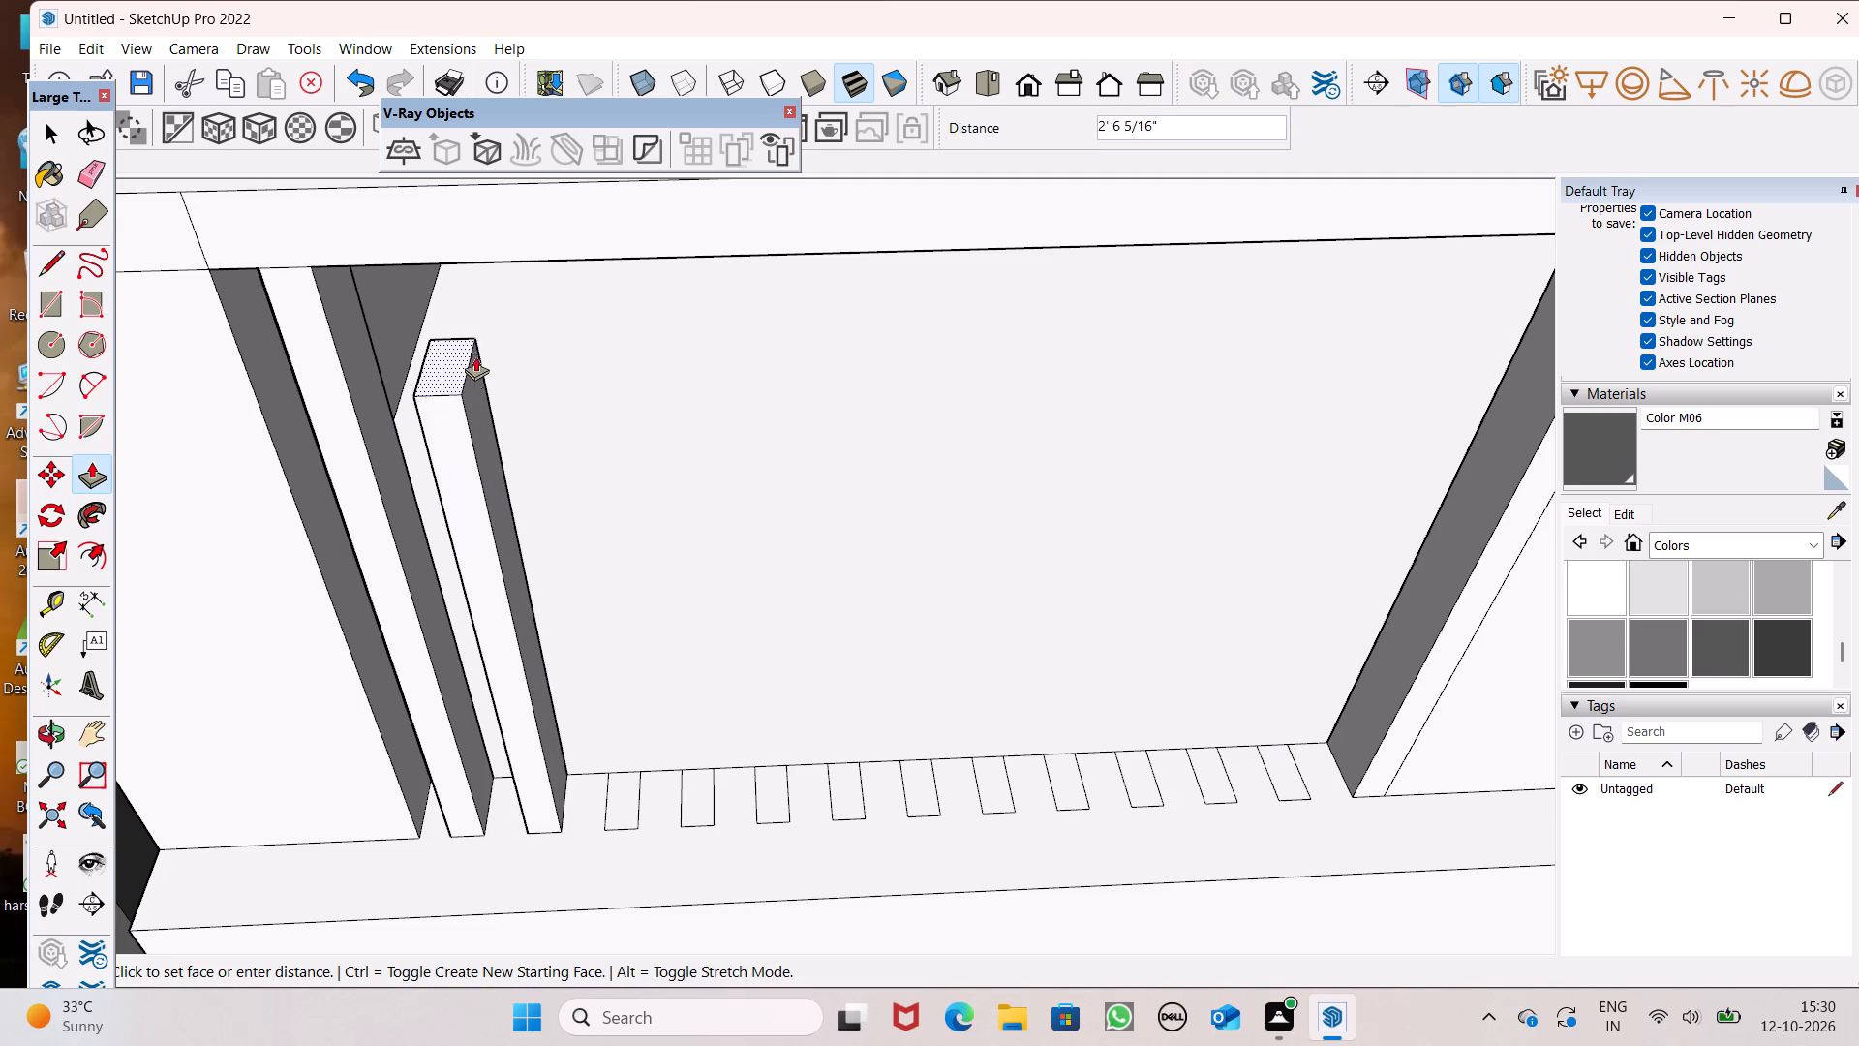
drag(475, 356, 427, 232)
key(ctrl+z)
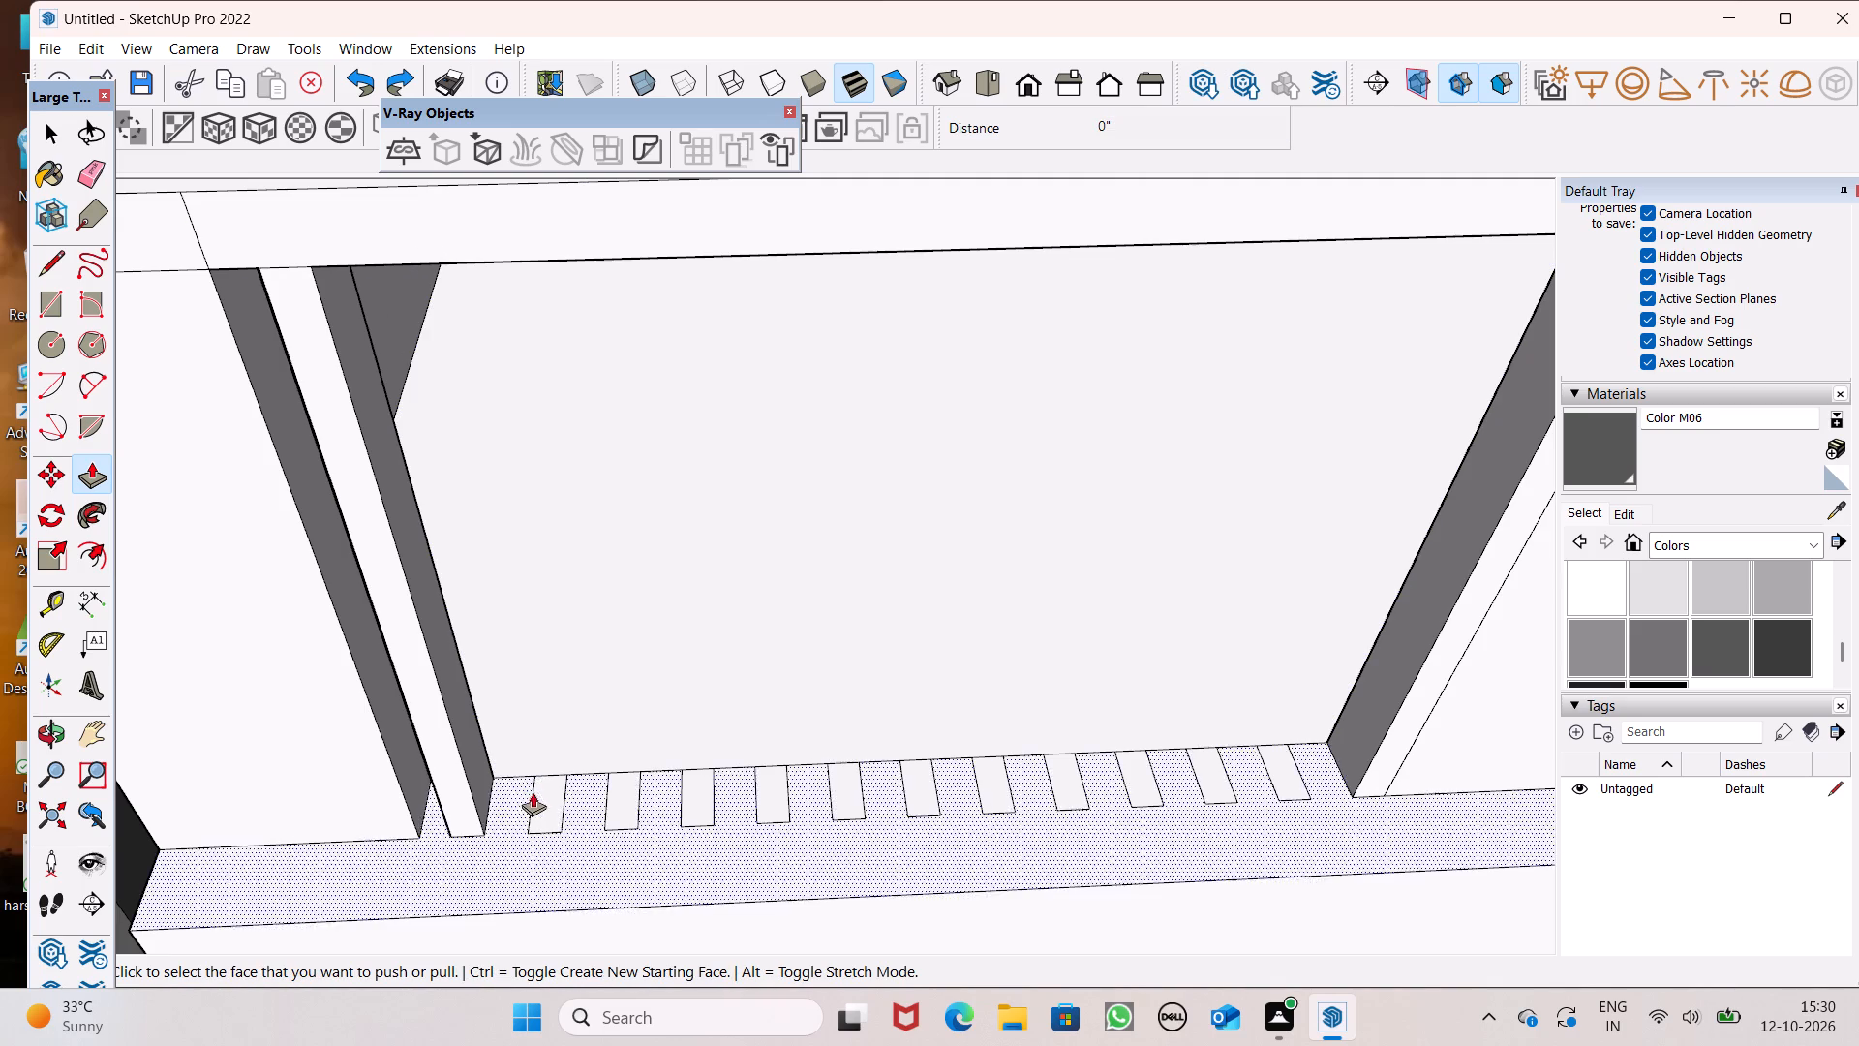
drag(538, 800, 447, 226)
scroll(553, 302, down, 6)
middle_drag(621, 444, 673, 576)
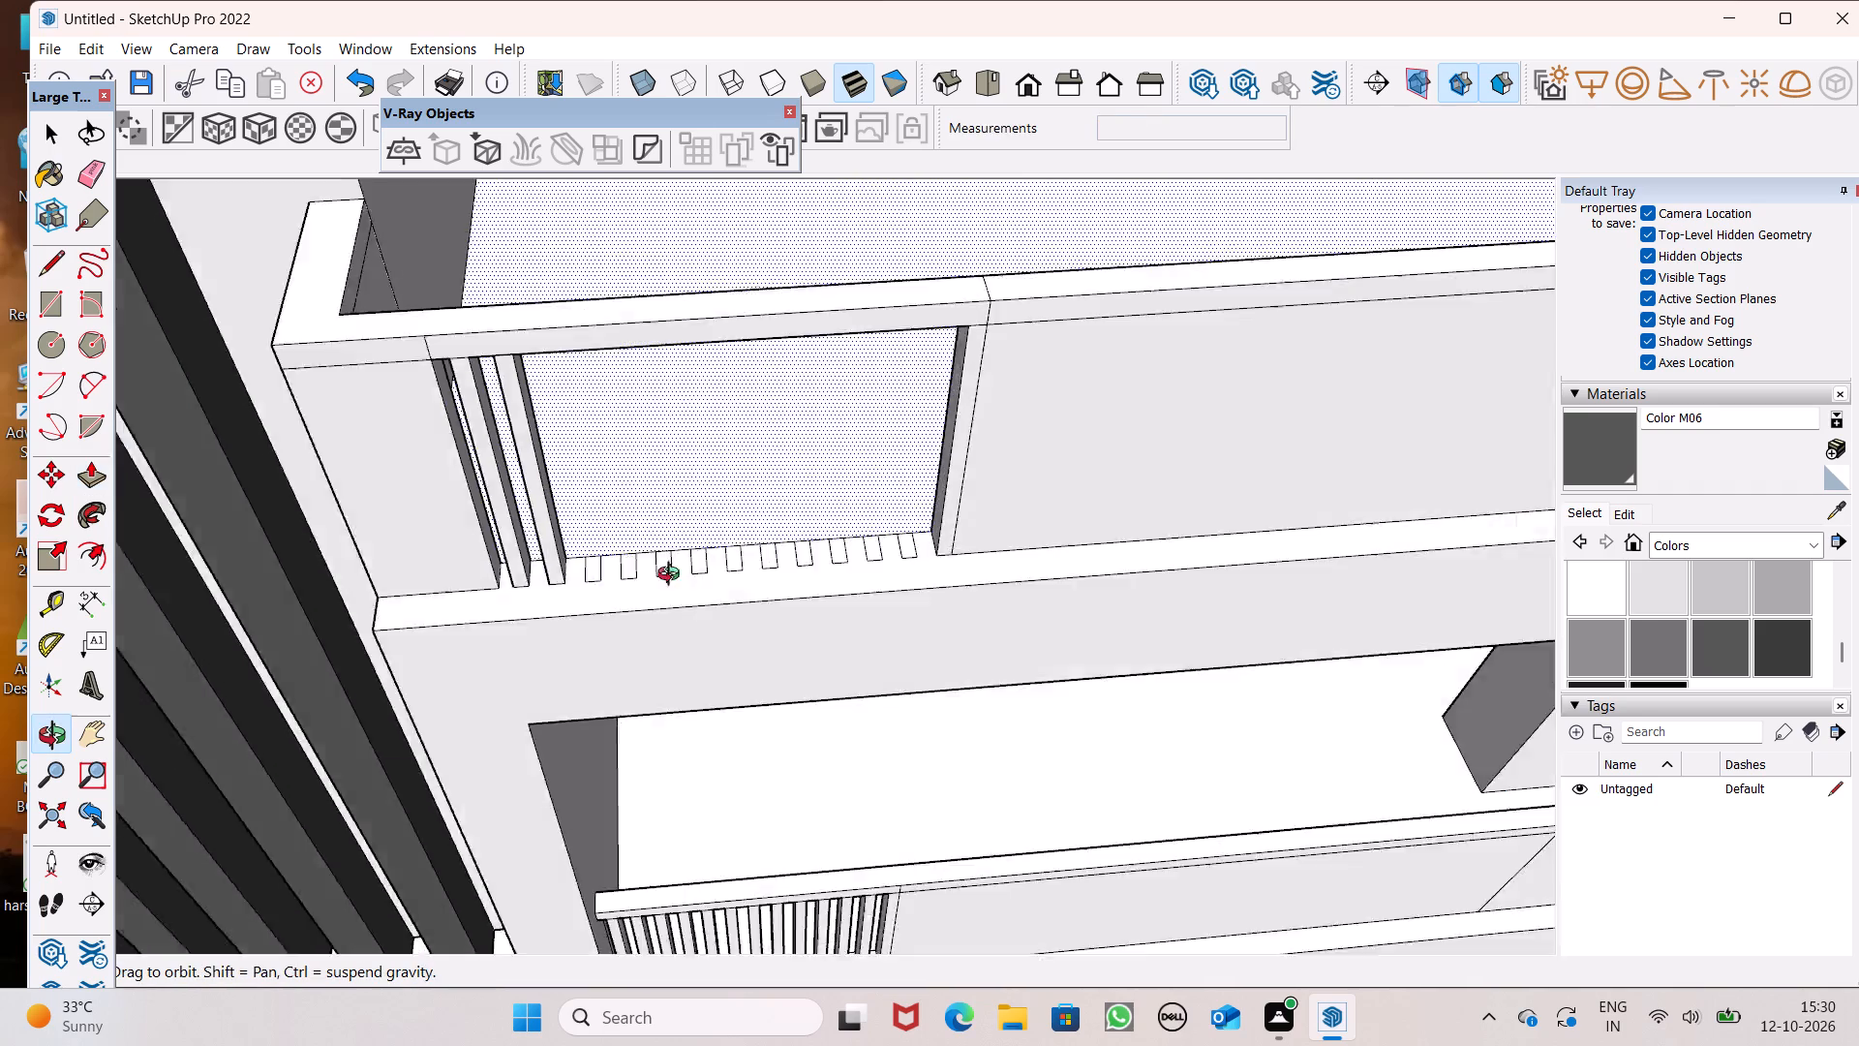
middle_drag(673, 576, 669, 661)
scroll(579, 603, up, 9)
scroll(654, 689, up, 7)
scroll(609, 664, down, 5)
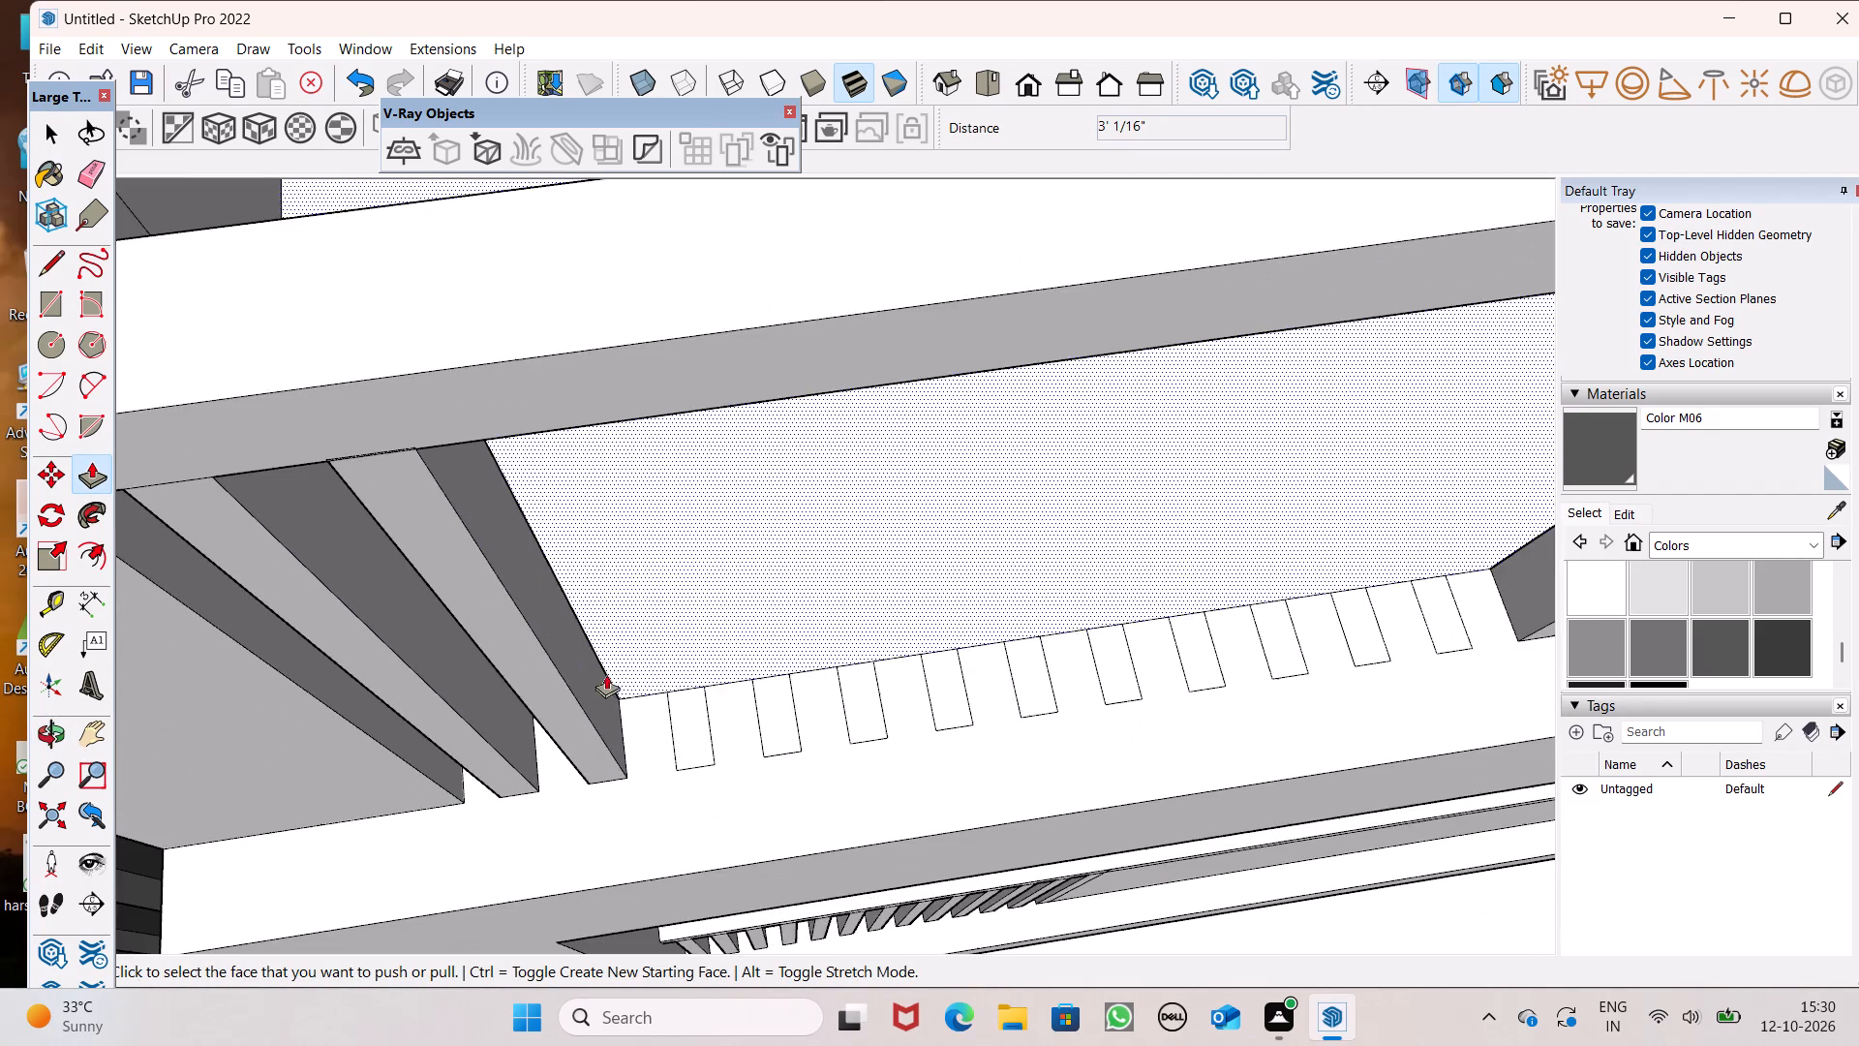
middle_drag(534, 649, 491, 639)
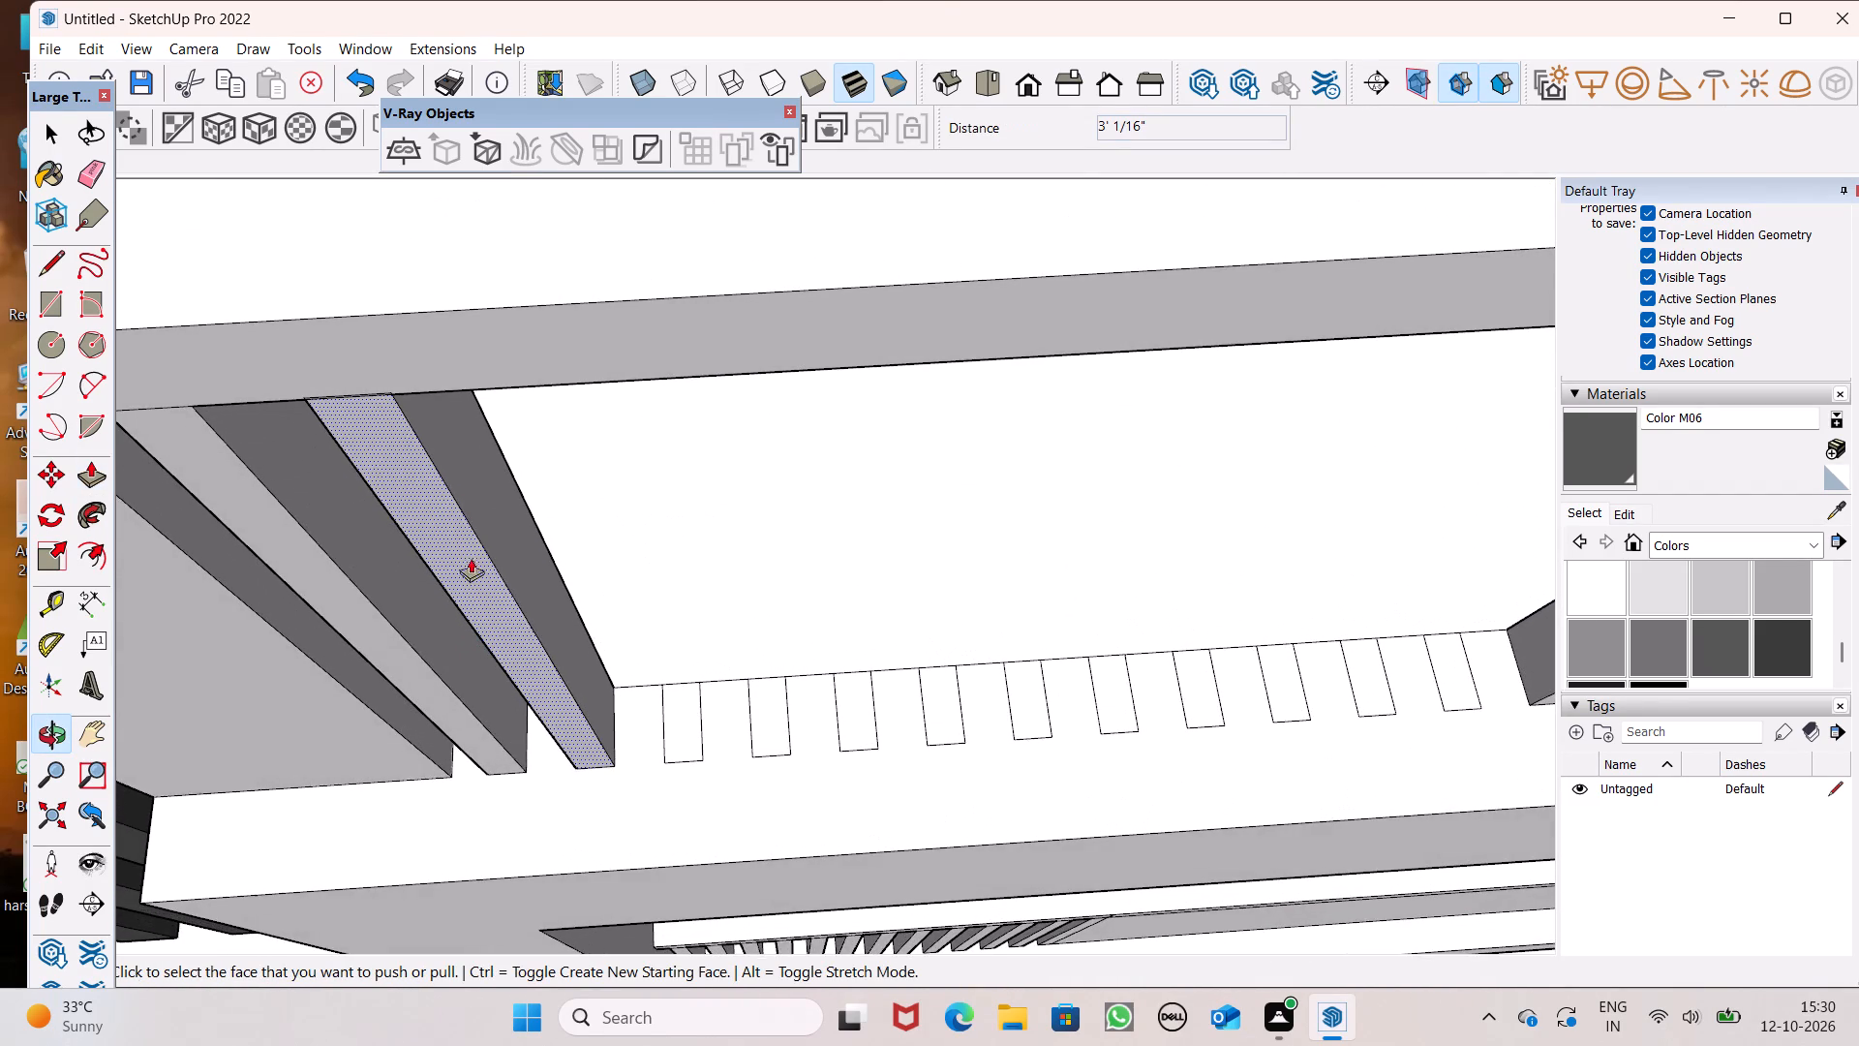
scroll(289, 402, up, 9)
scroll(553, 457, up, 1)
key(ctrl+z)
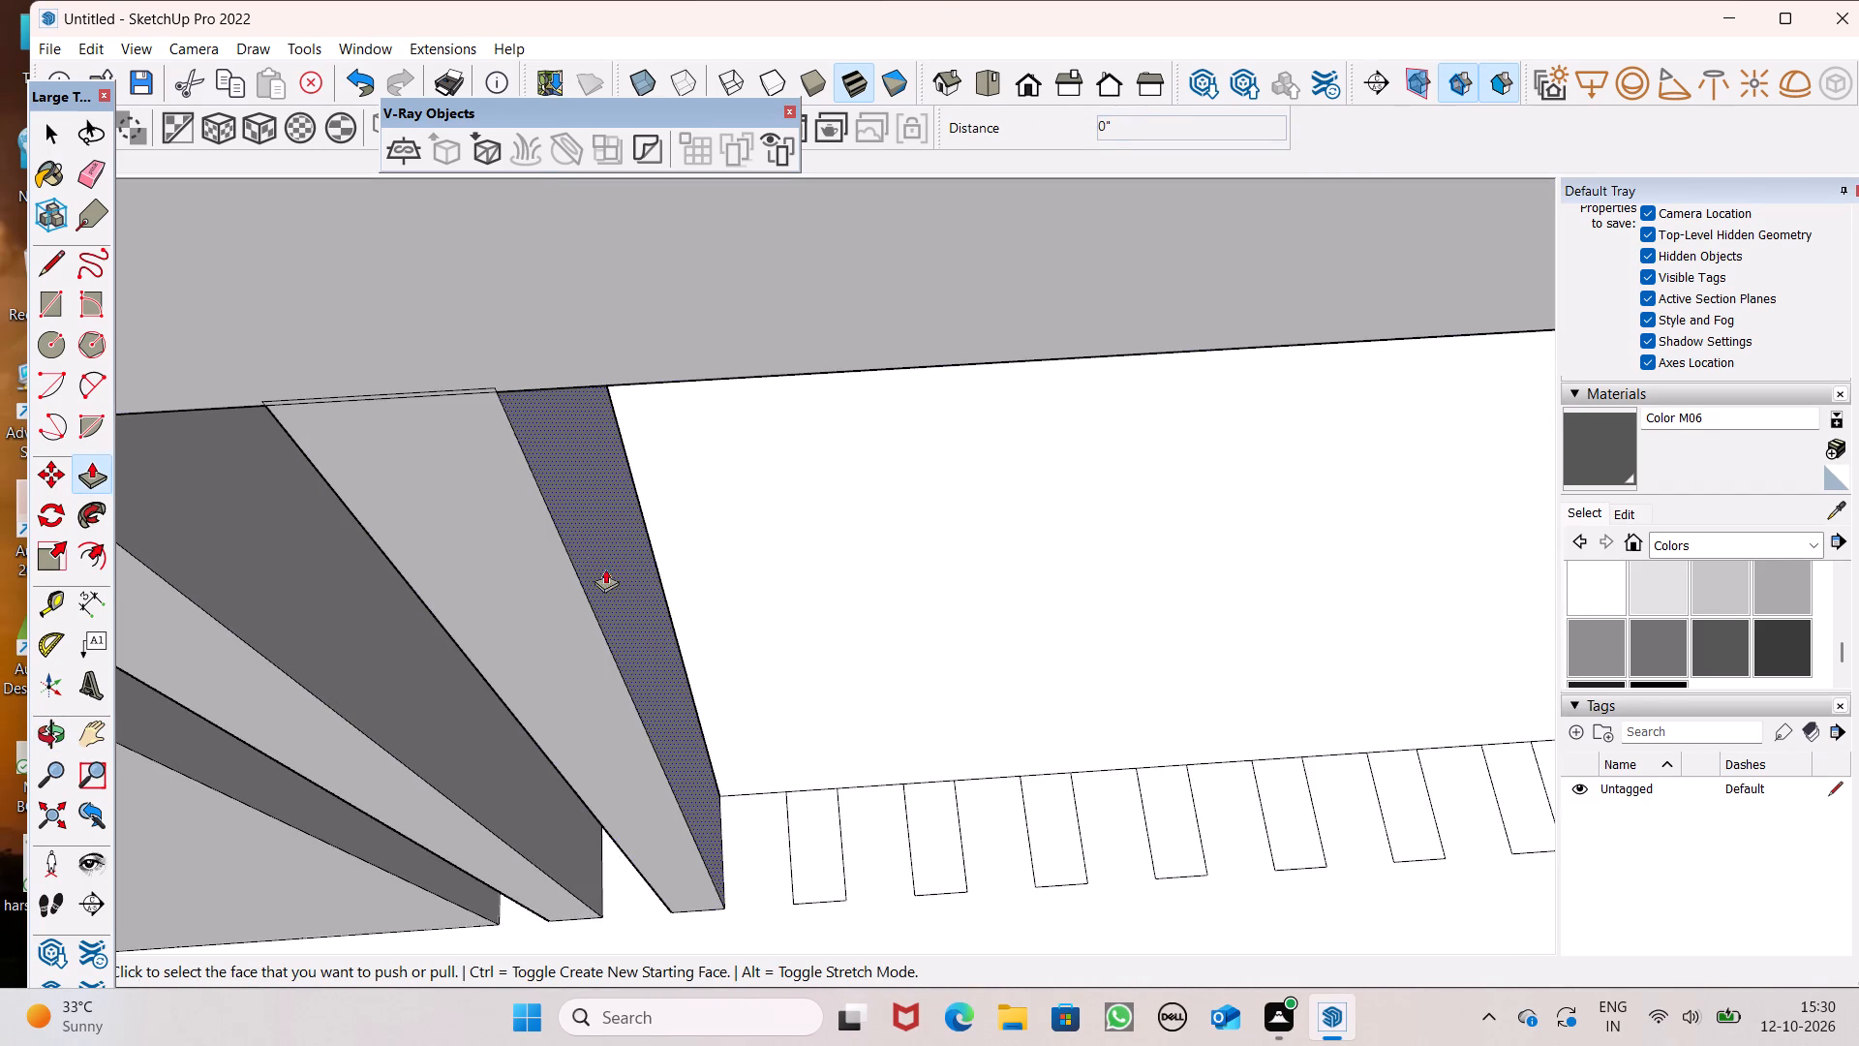
Pull the second ledge rectangle up 2' 11 3/16" and extend its top another 13/16" to meet the cap.
drag(692, 836, 495, 310)
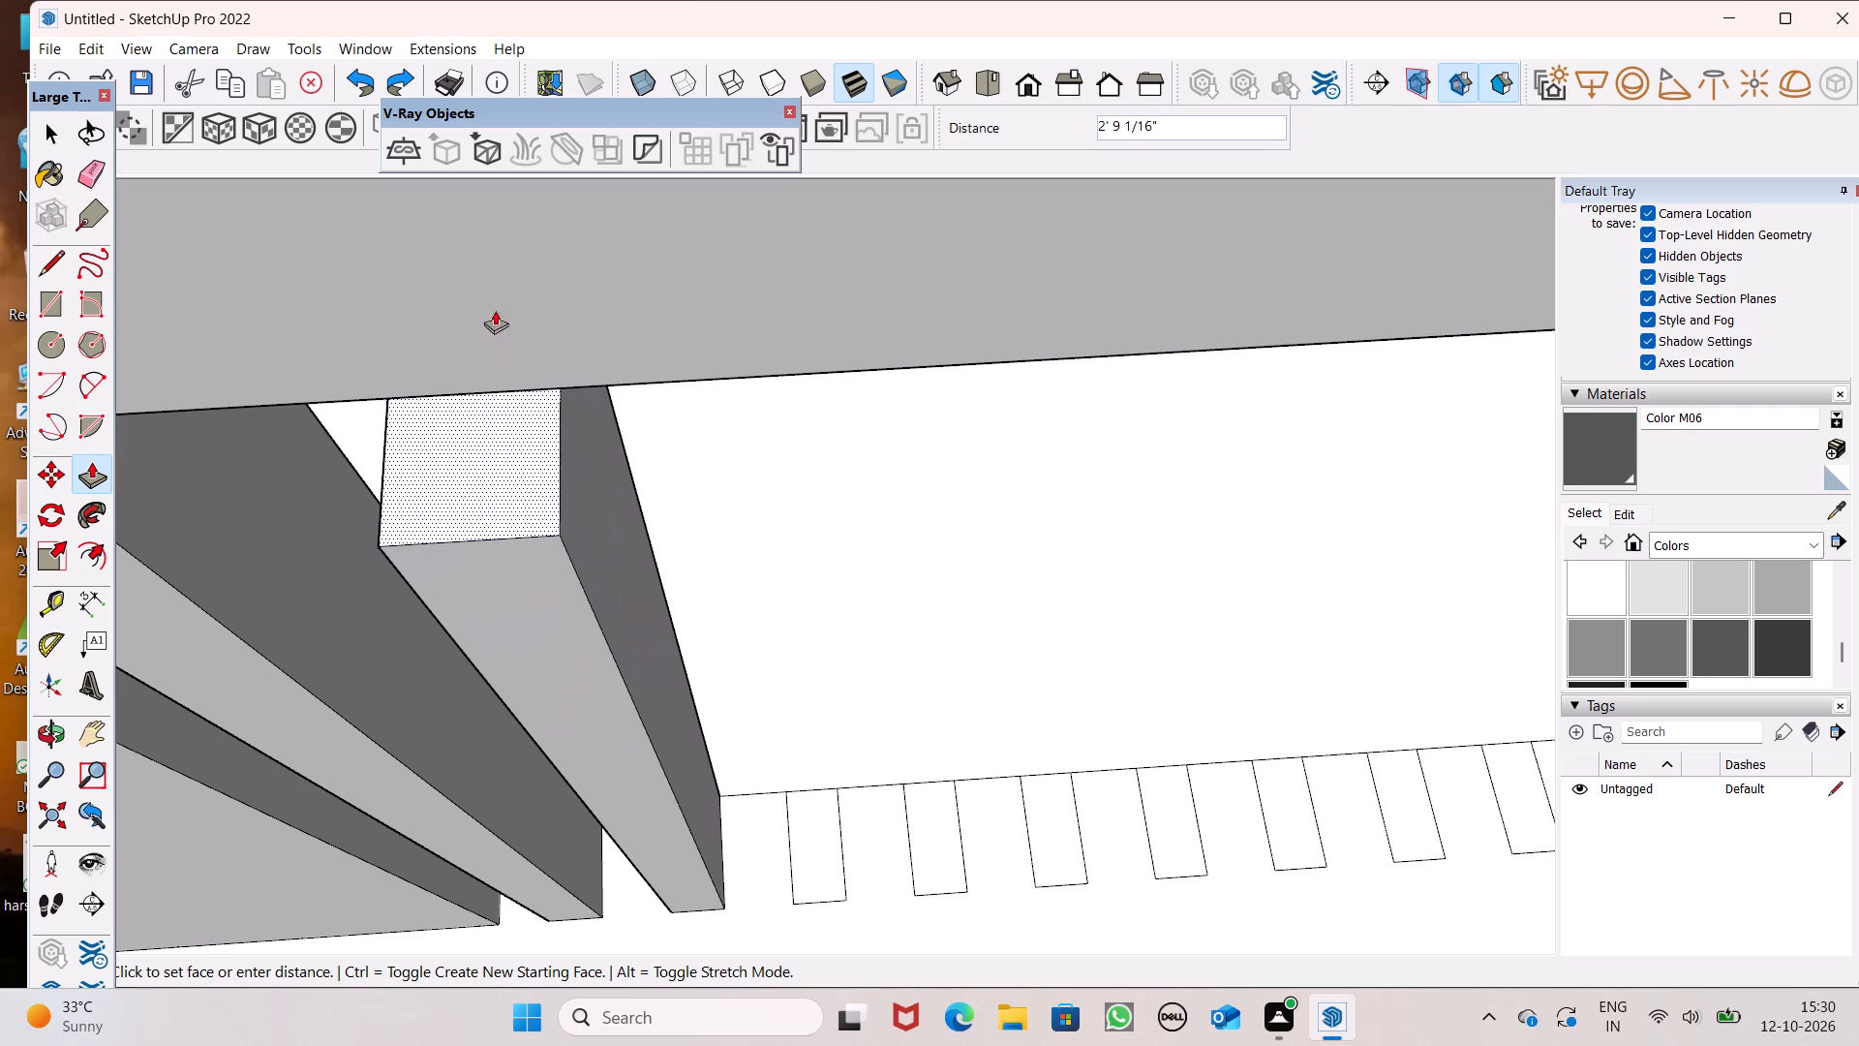
drag(495, 310, 445, 188)
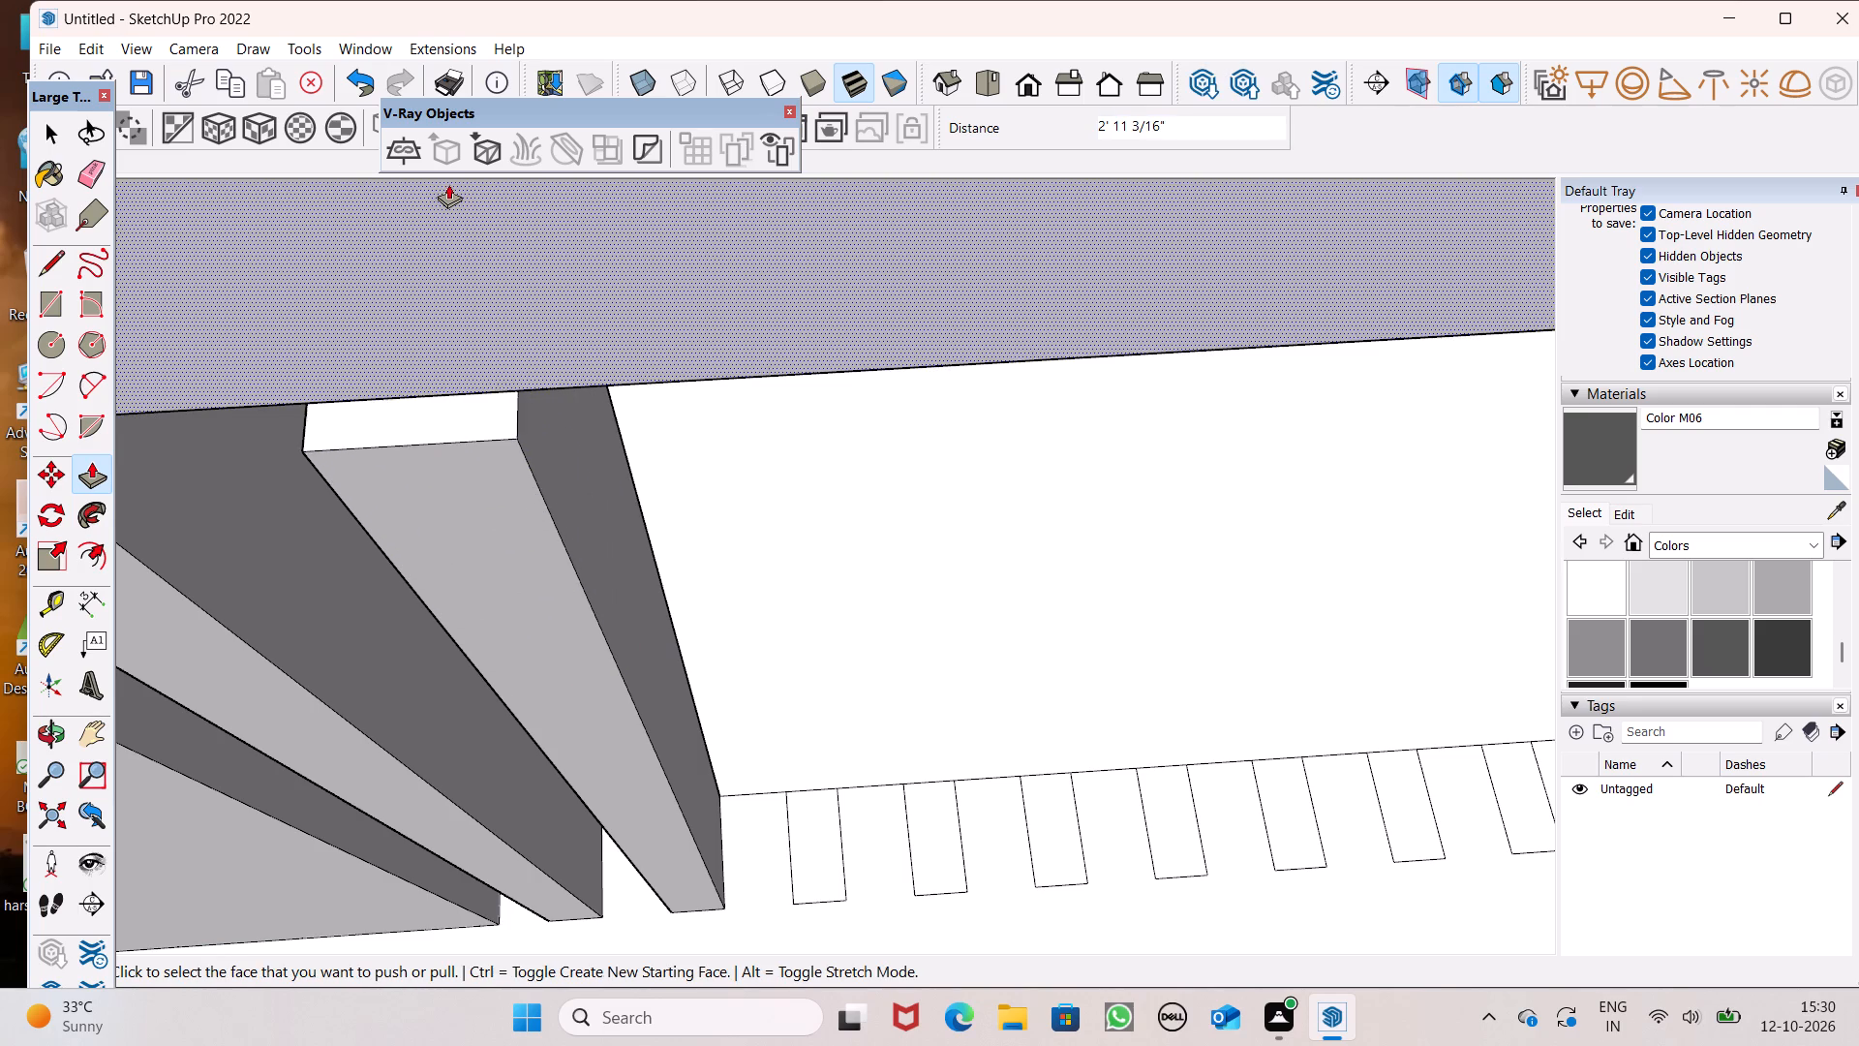
scroll(490, 440, down, 3)
middle_drag(509, 528, 500, 212)
scroll(407, 437, up, 1)
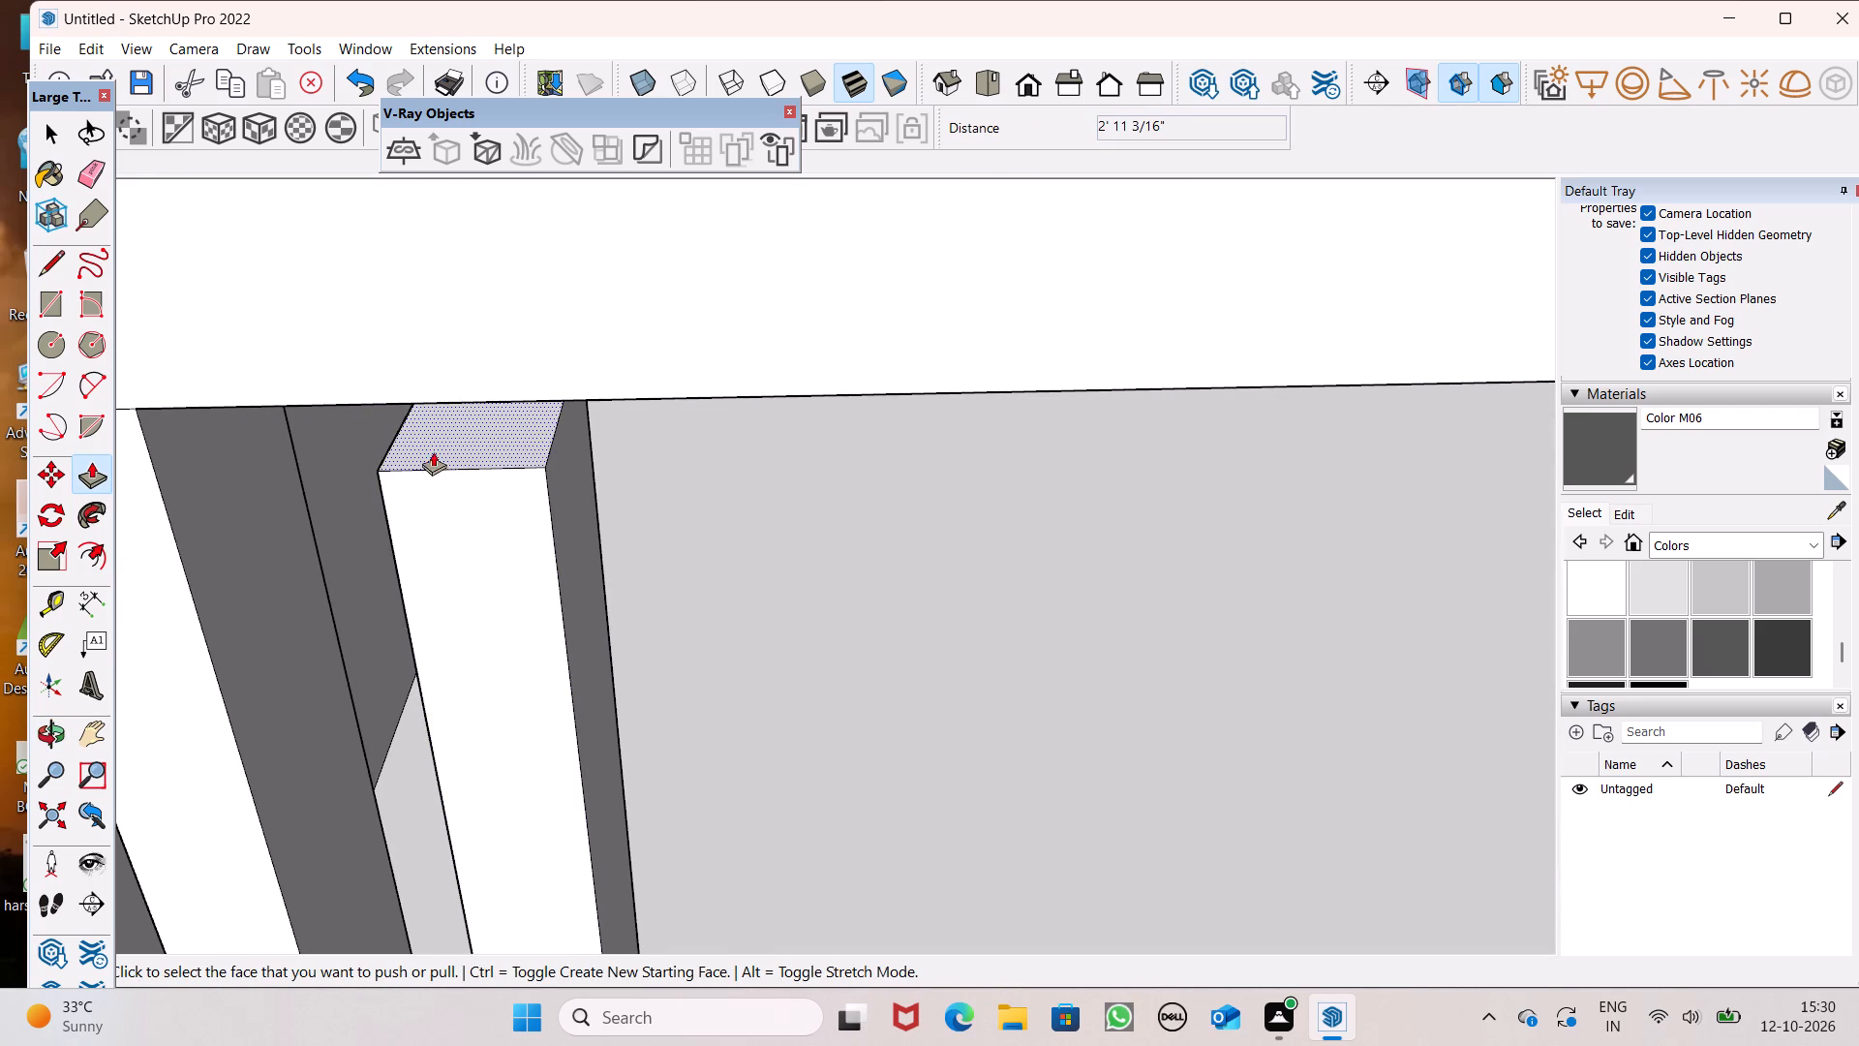
drag(433, 451, 442, 385)
Pull the third ledge rectangle from the slatted-facade end up 3' to the parapet cap.
scroll(410, 352, down, 6)
scroll(588, 254, down, 12)
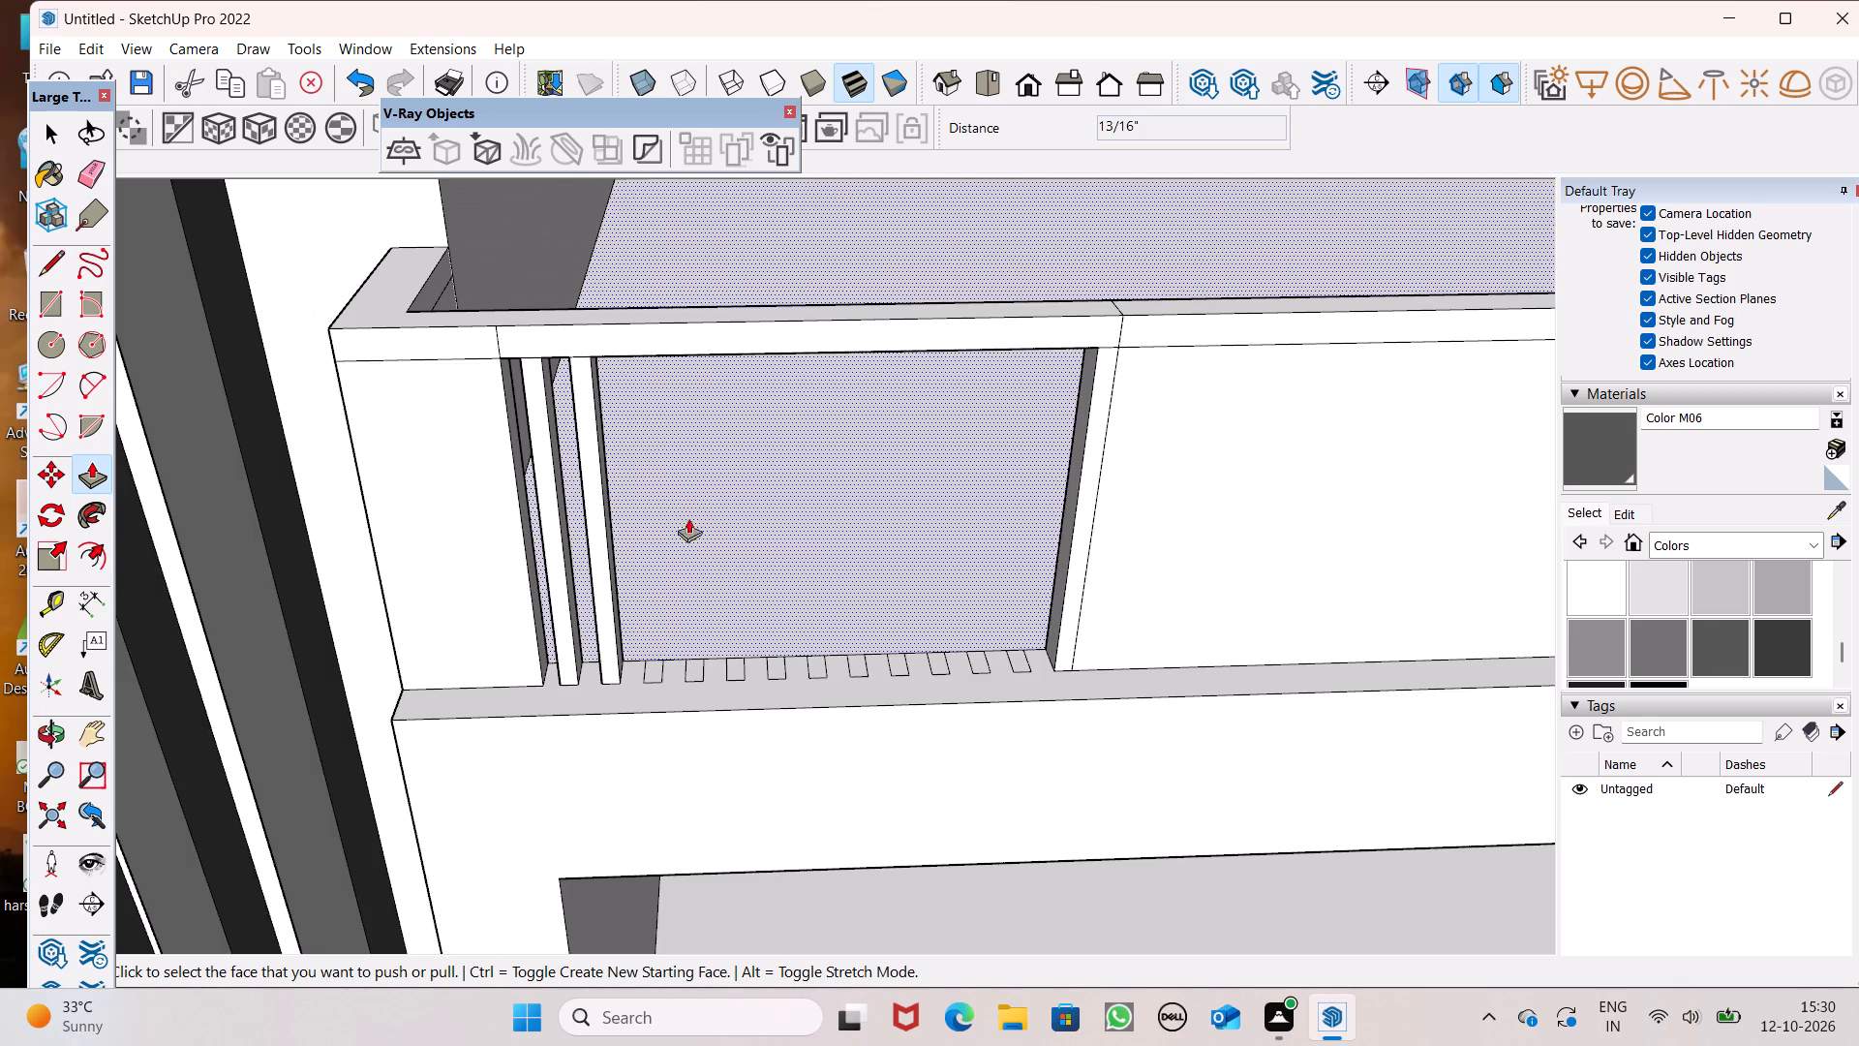
scroll(663, 647, up, 2)
drag(653, 670, 612, 333)
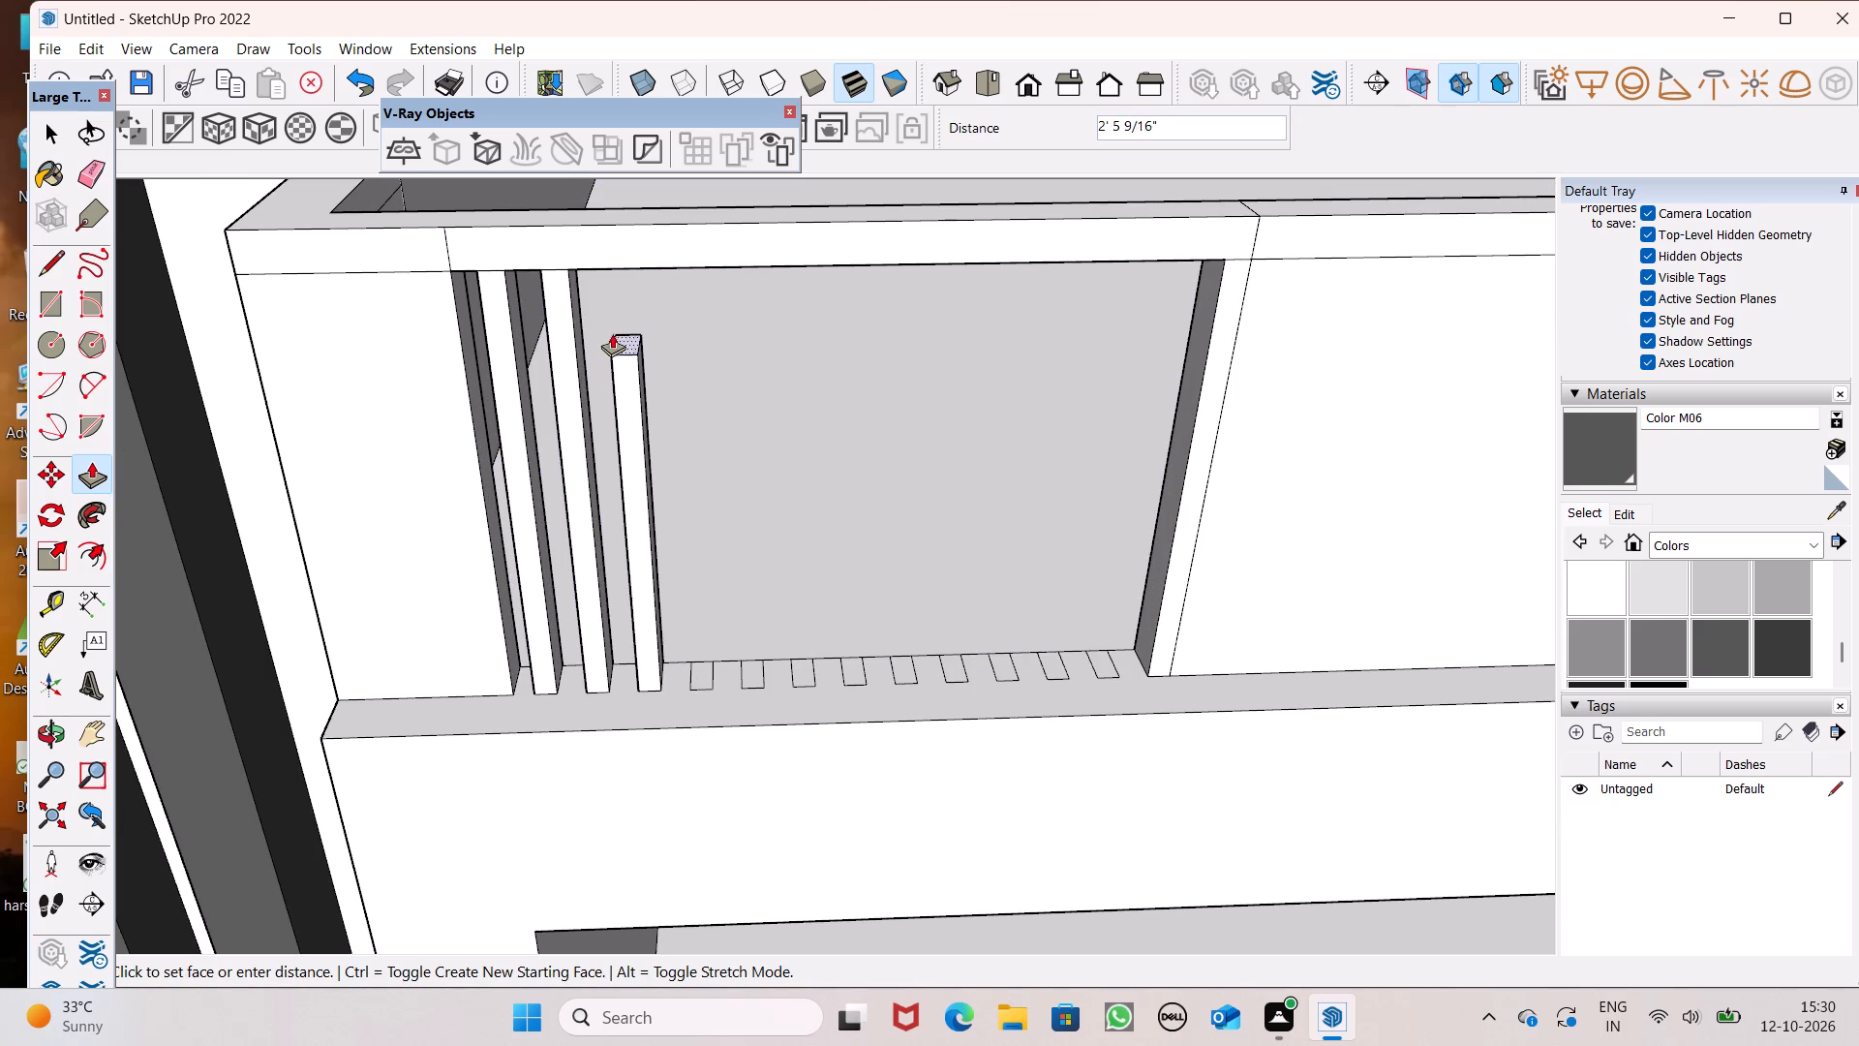
drag(612, 333, 598, 265)
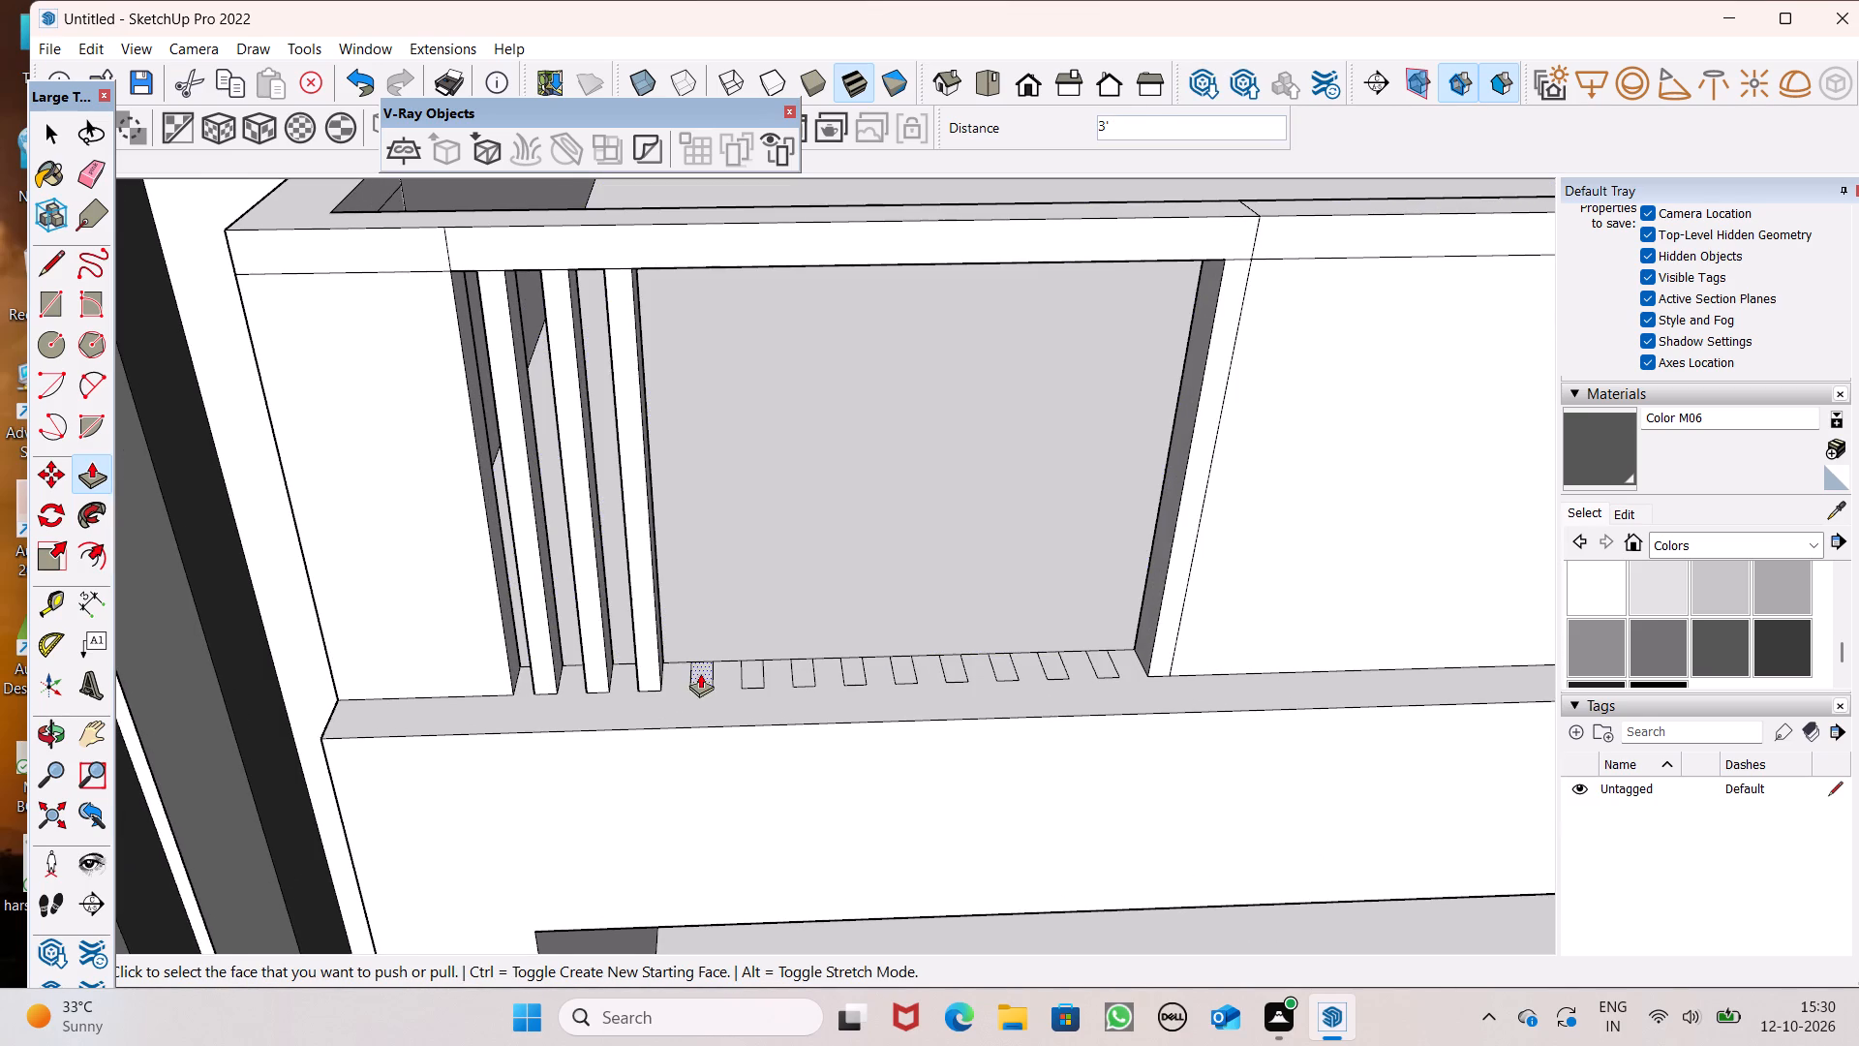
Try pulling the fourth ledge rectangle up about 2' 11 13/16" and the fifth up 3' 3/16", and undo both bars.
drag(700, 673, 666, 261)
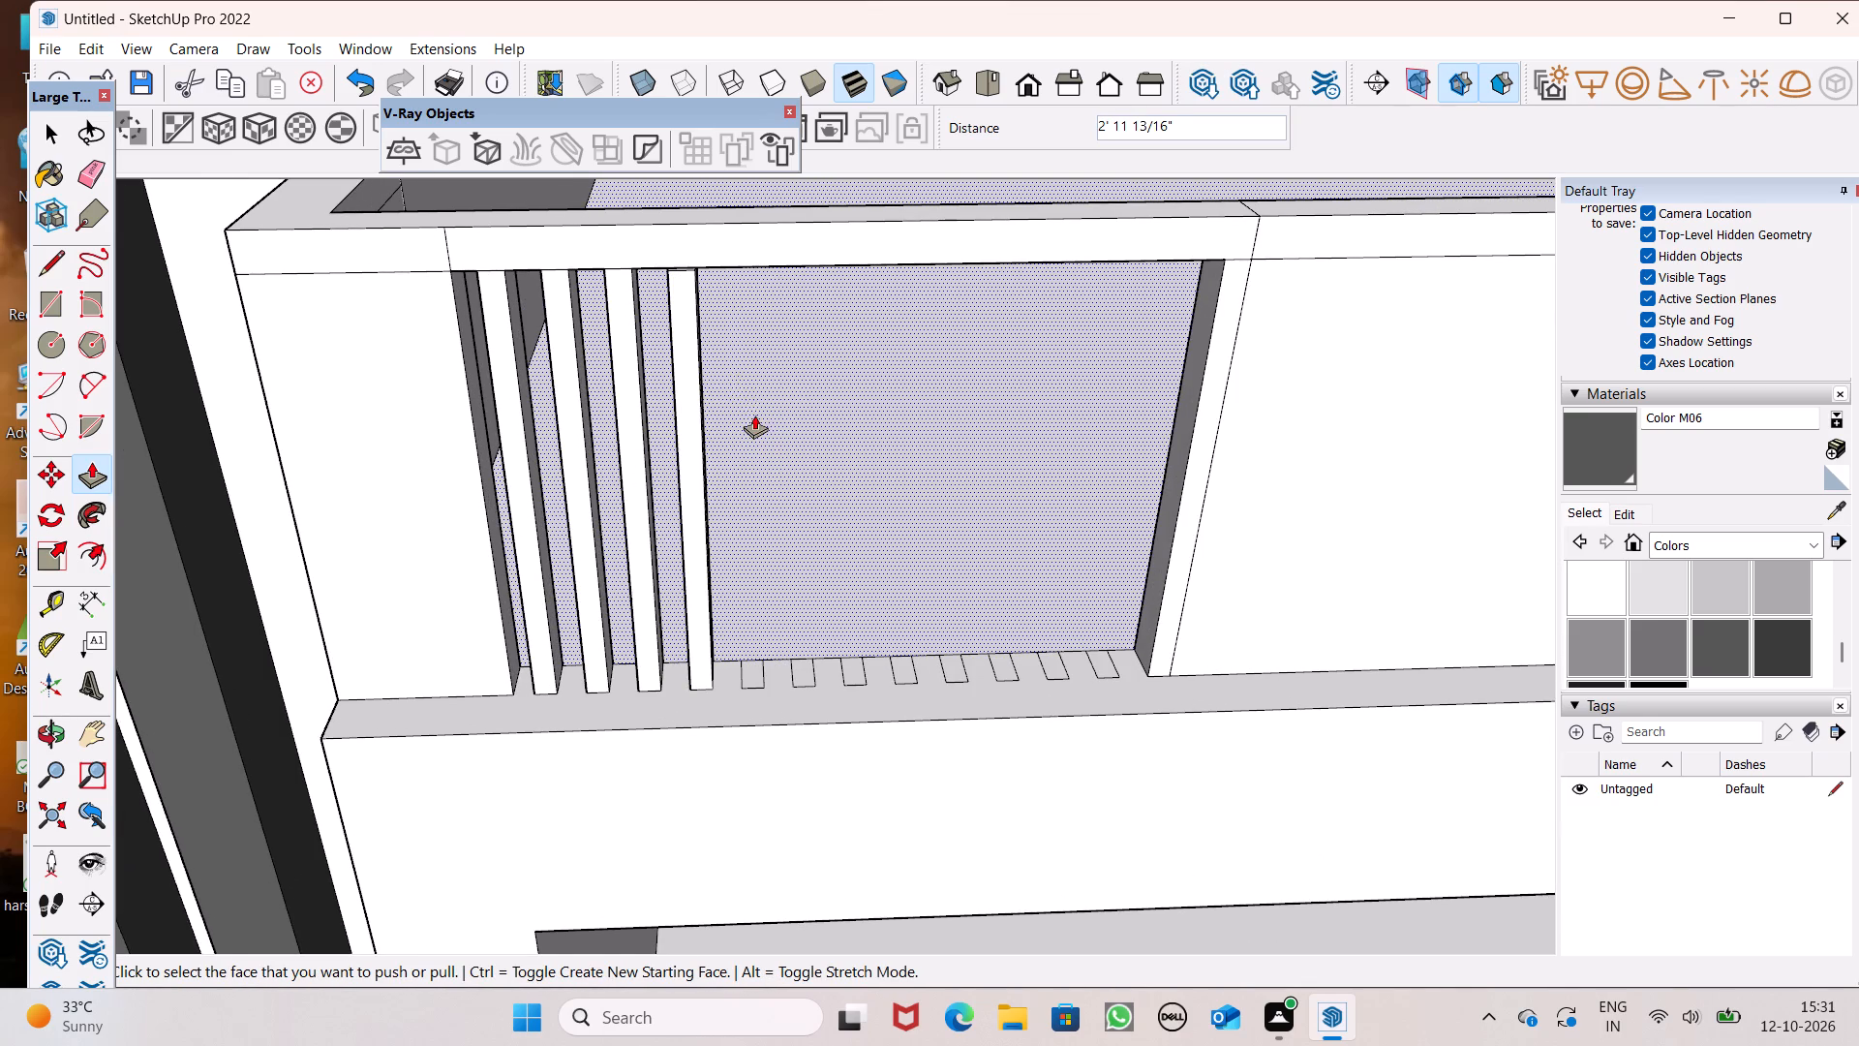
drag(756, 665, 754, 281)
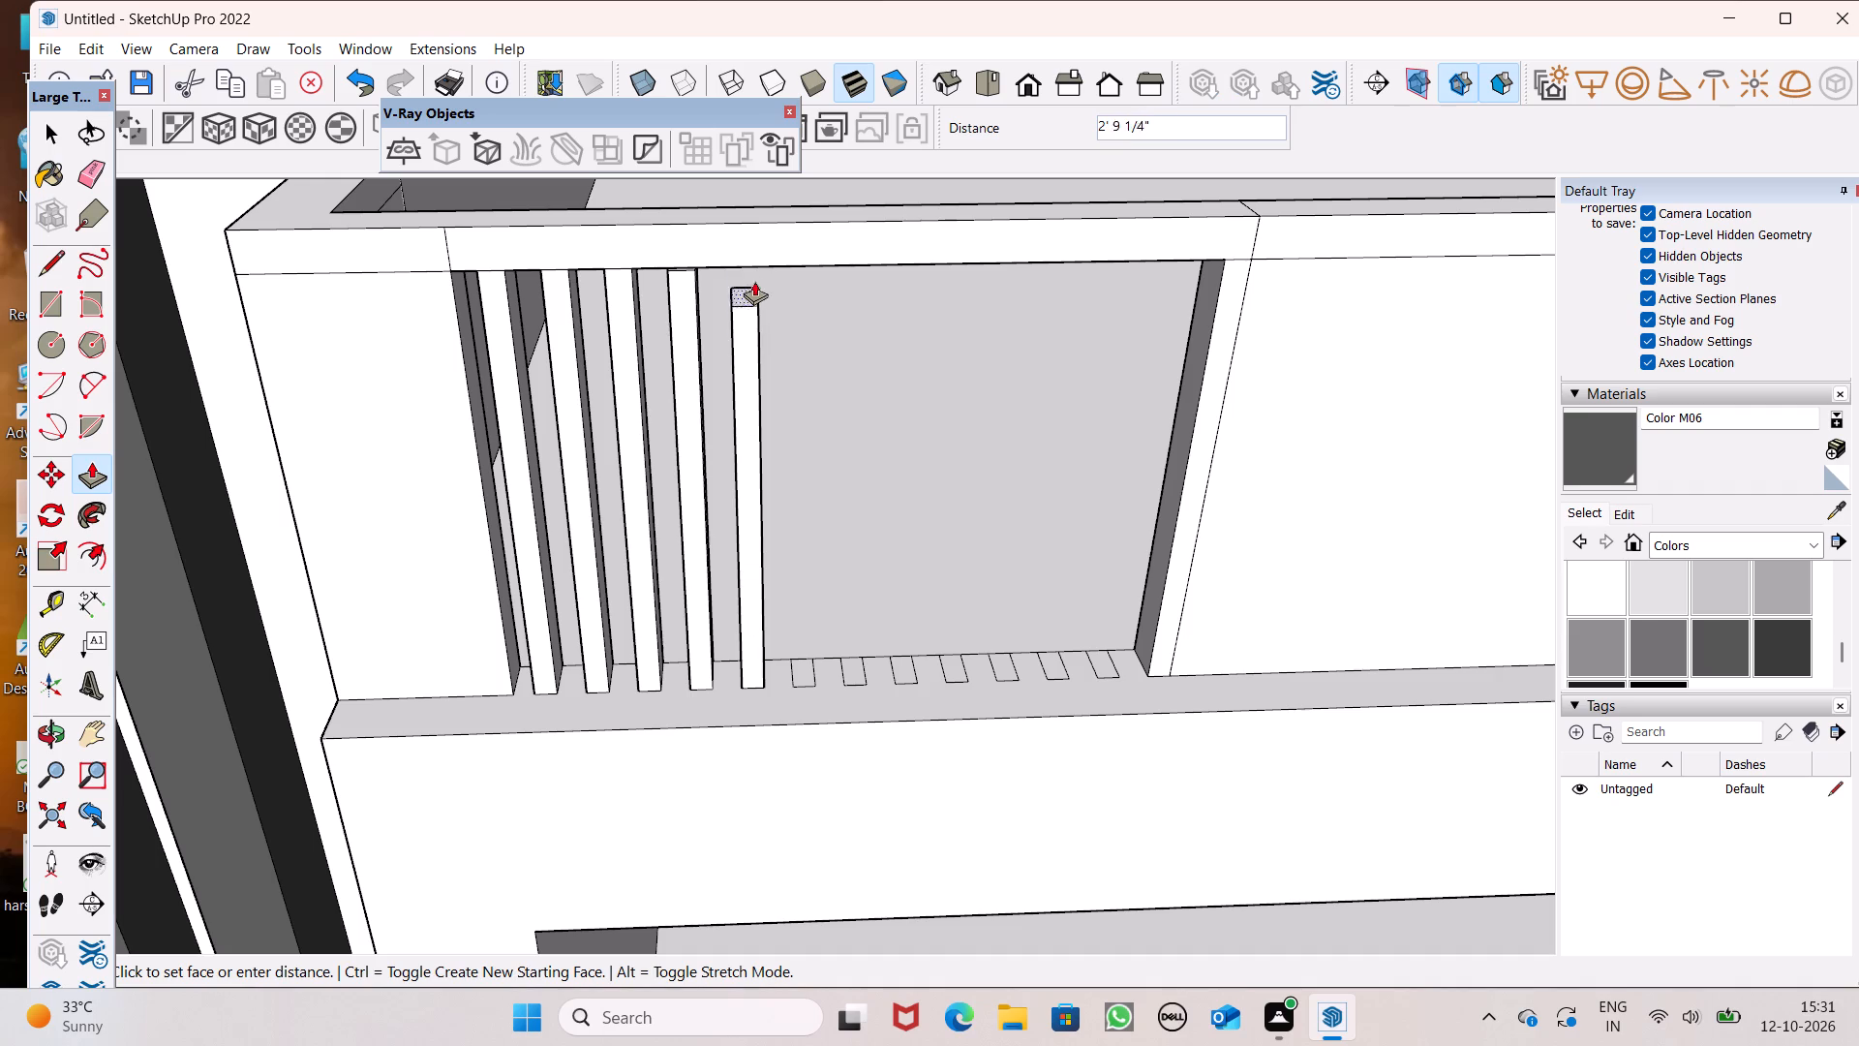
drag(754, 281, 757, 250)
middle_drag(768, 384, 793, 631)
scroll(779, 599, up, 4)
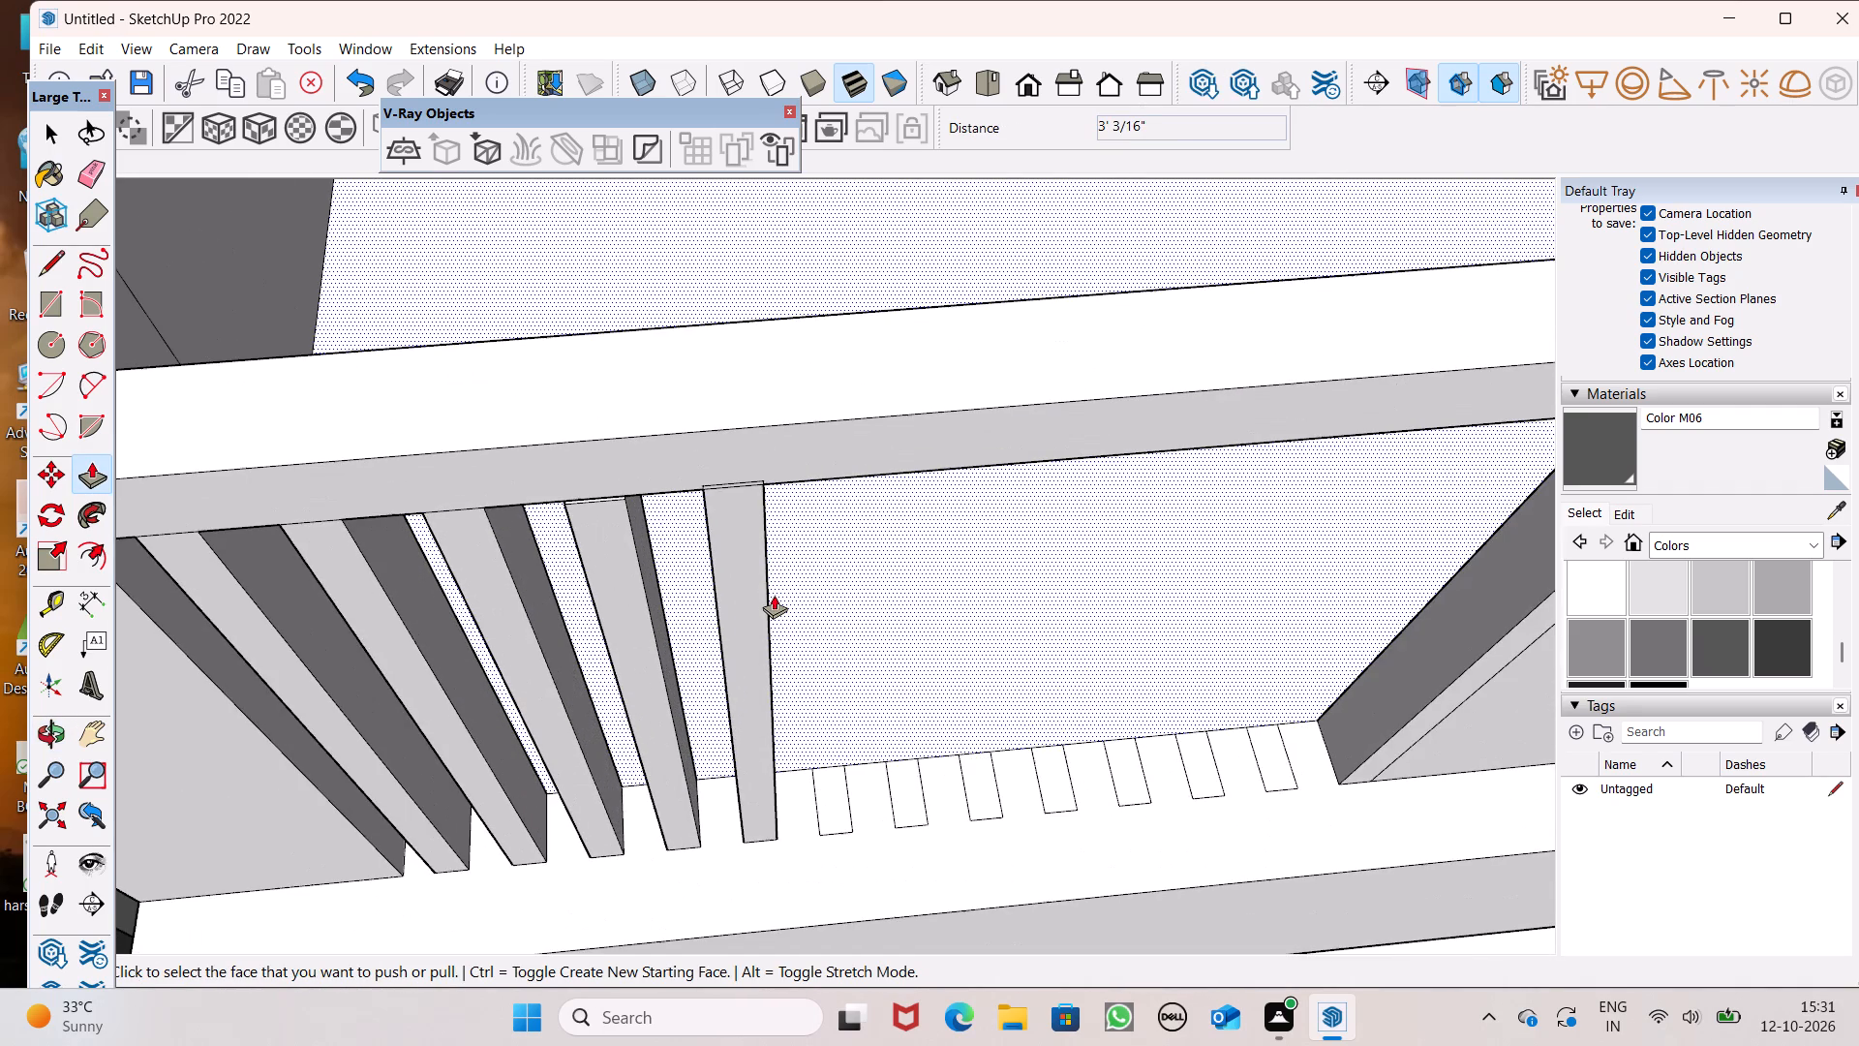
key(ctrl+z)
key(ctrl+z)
Pull the fourth and fifth ledge rectangles from the slatted-facade end up about 3' to the parapet cap.
drag(681, 831, 672, 748)
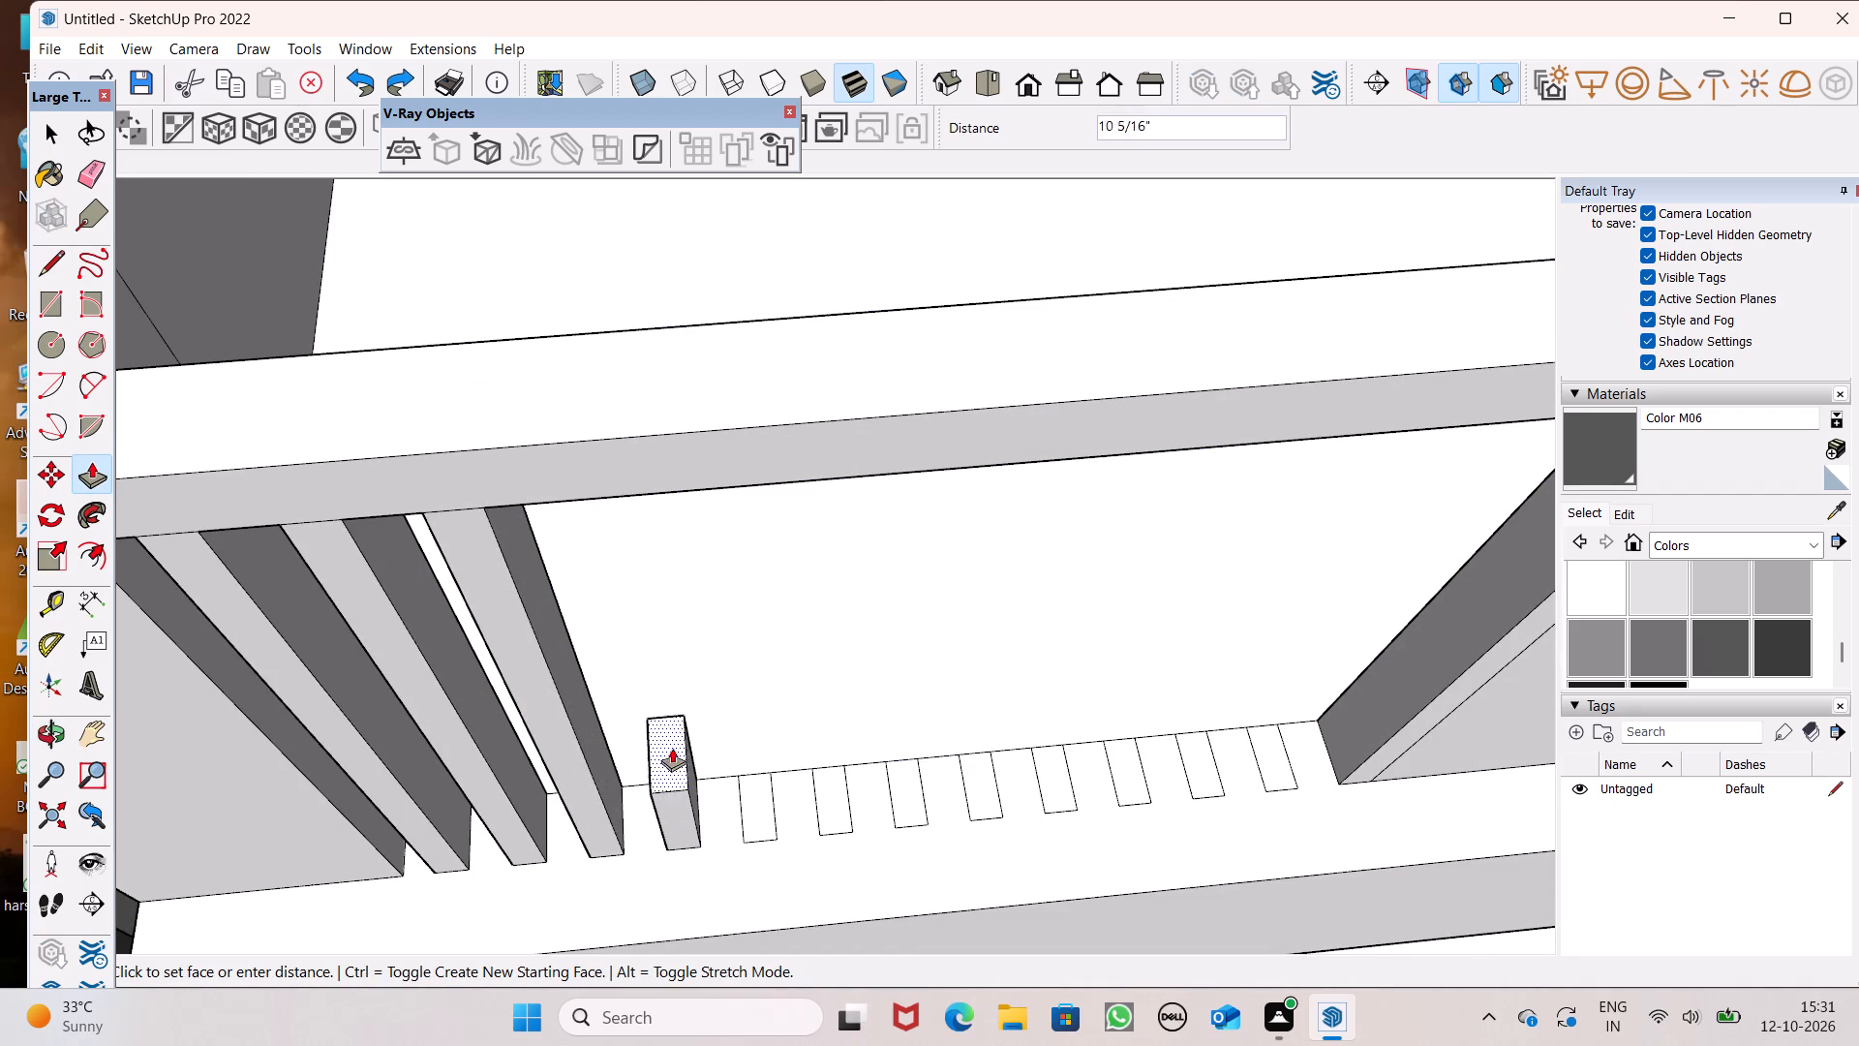
drag(672, 748, 594, 462)
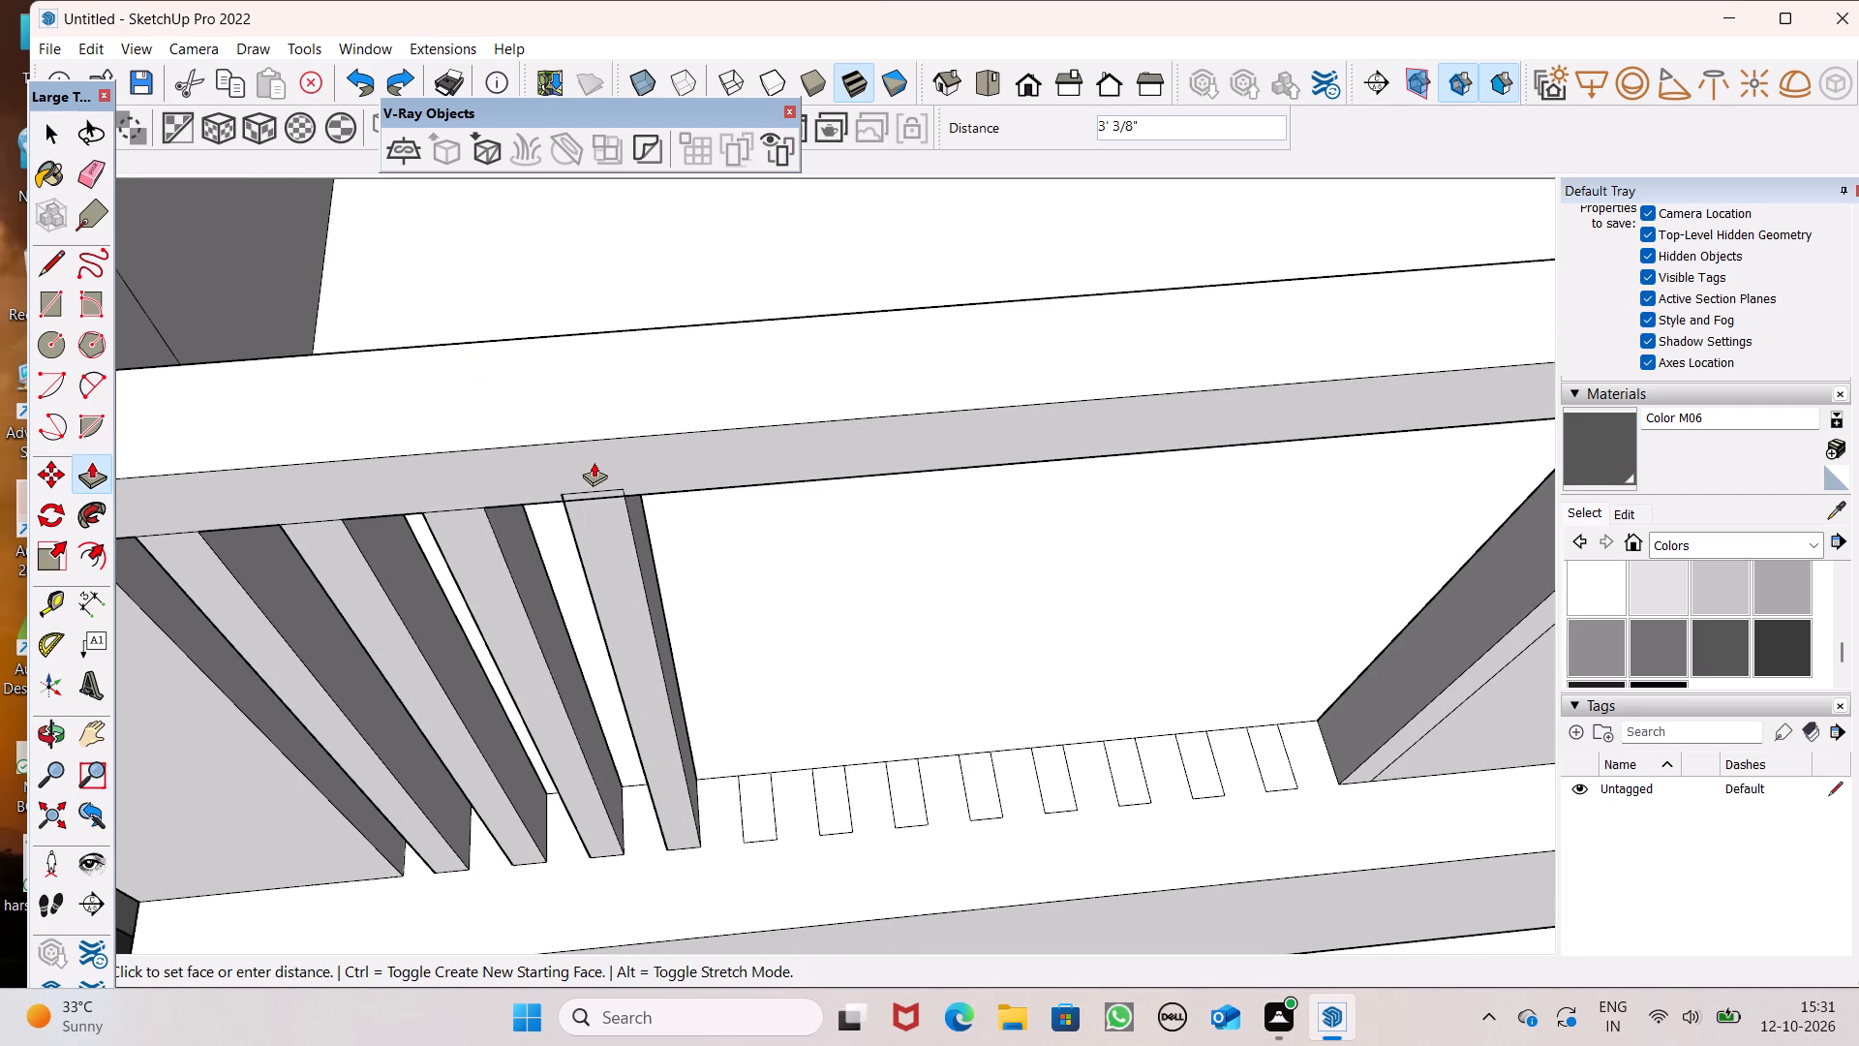
drag(594, 462, 592, 471)
drag(757, 811, 752, 777)
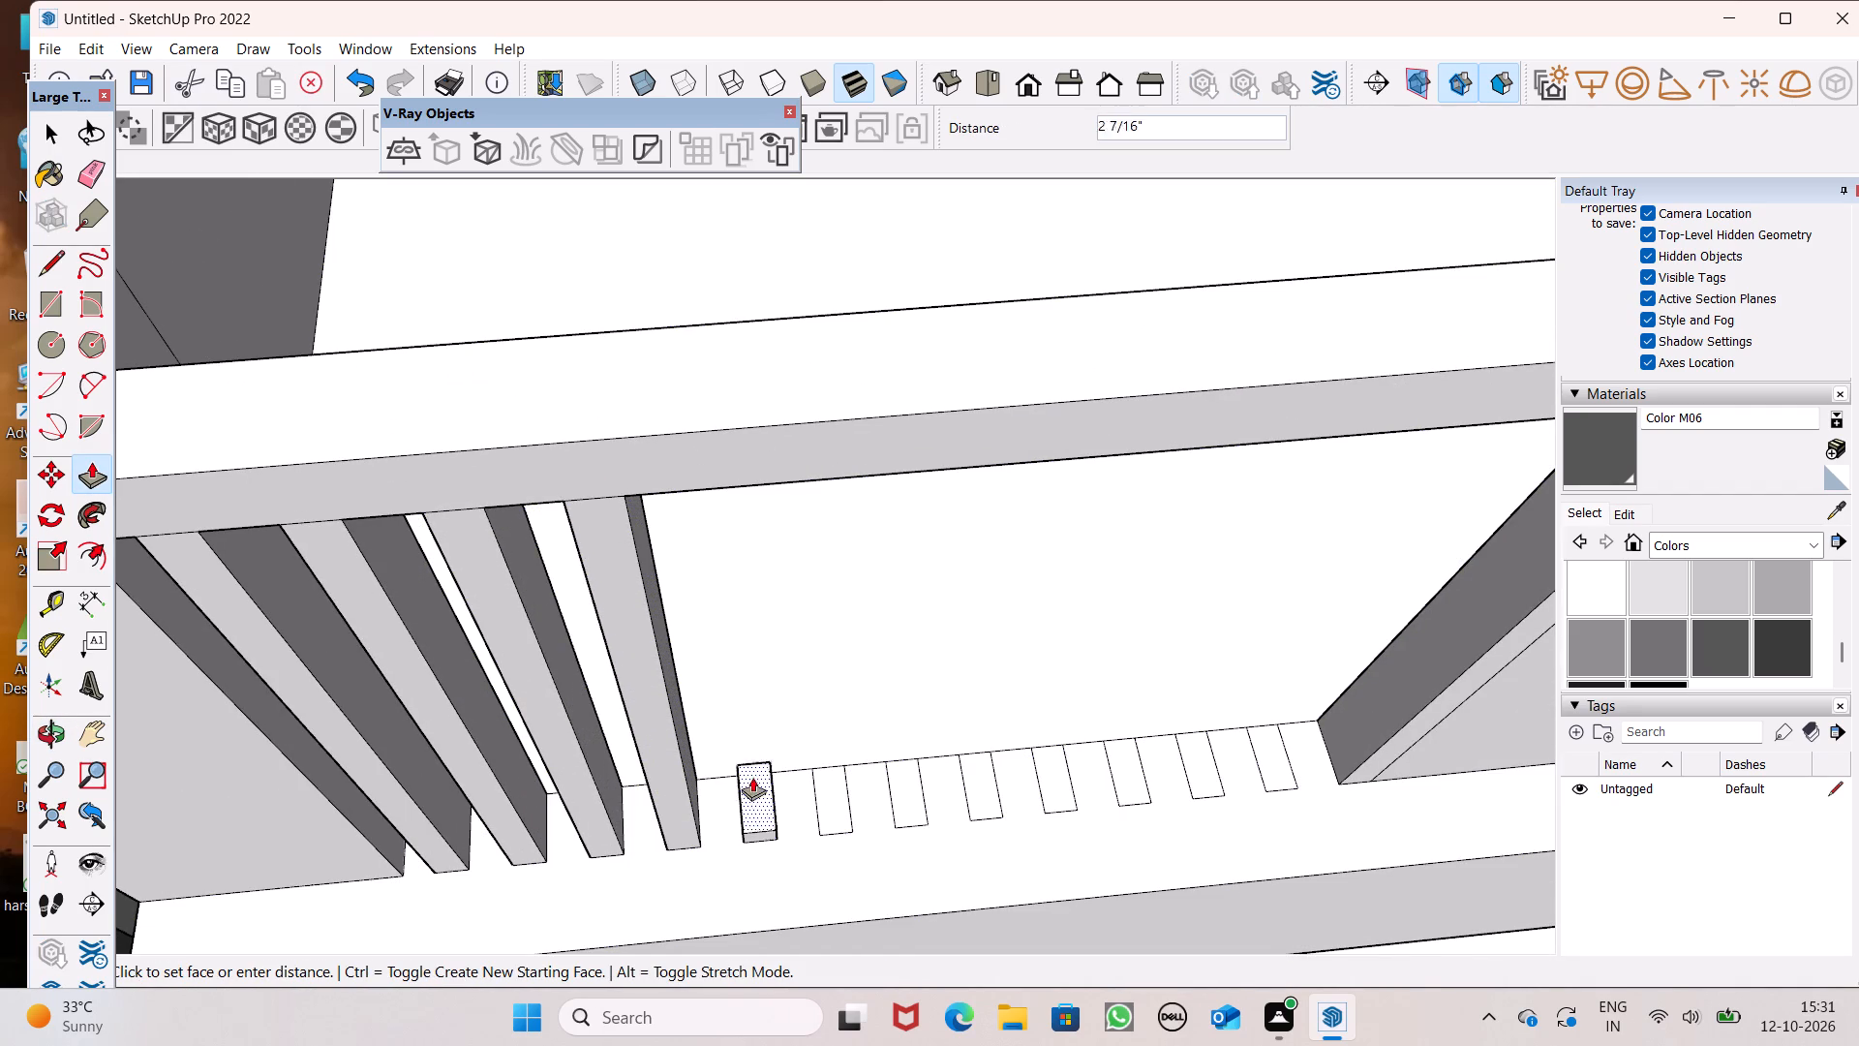
drag(752, 777, 678, 450)
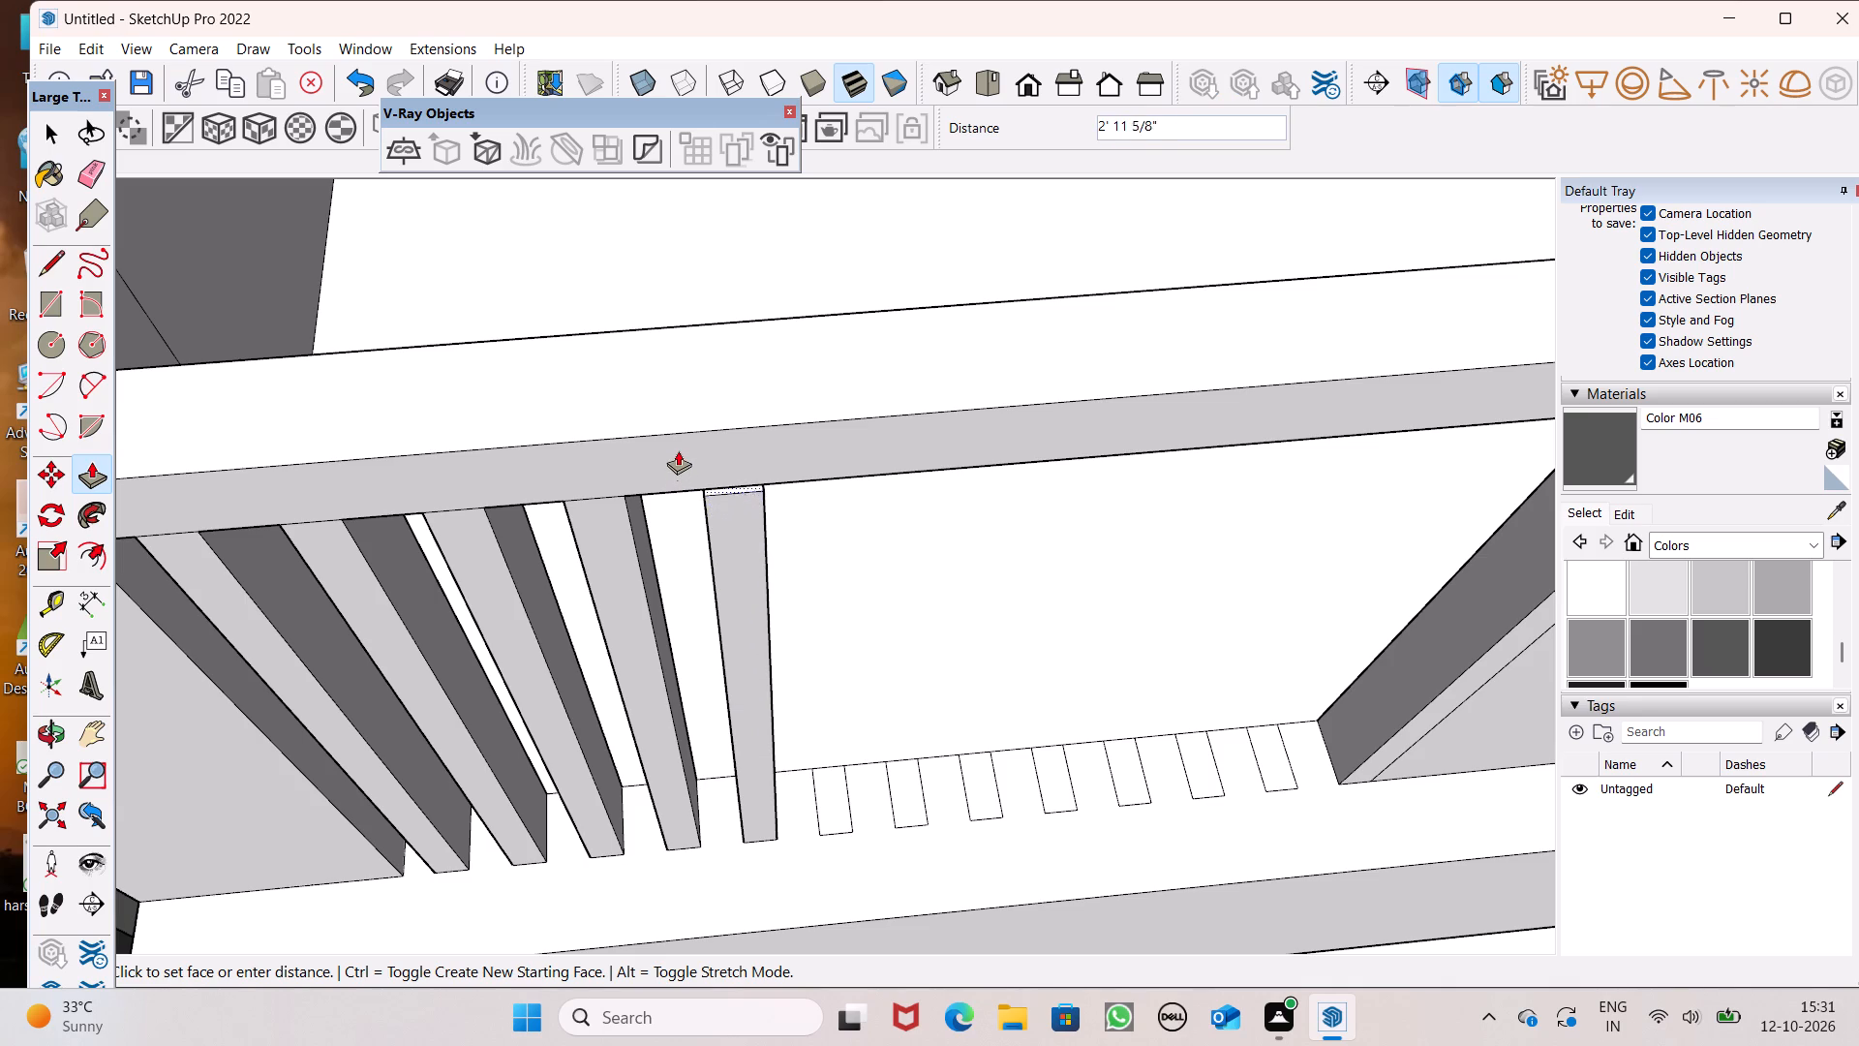
drag(678, 450, 678, 446)
Pull the sixth ledge rectangle from the slatted-facade end up 2' 8 3/4".
drag(829, 780, 826, 638)
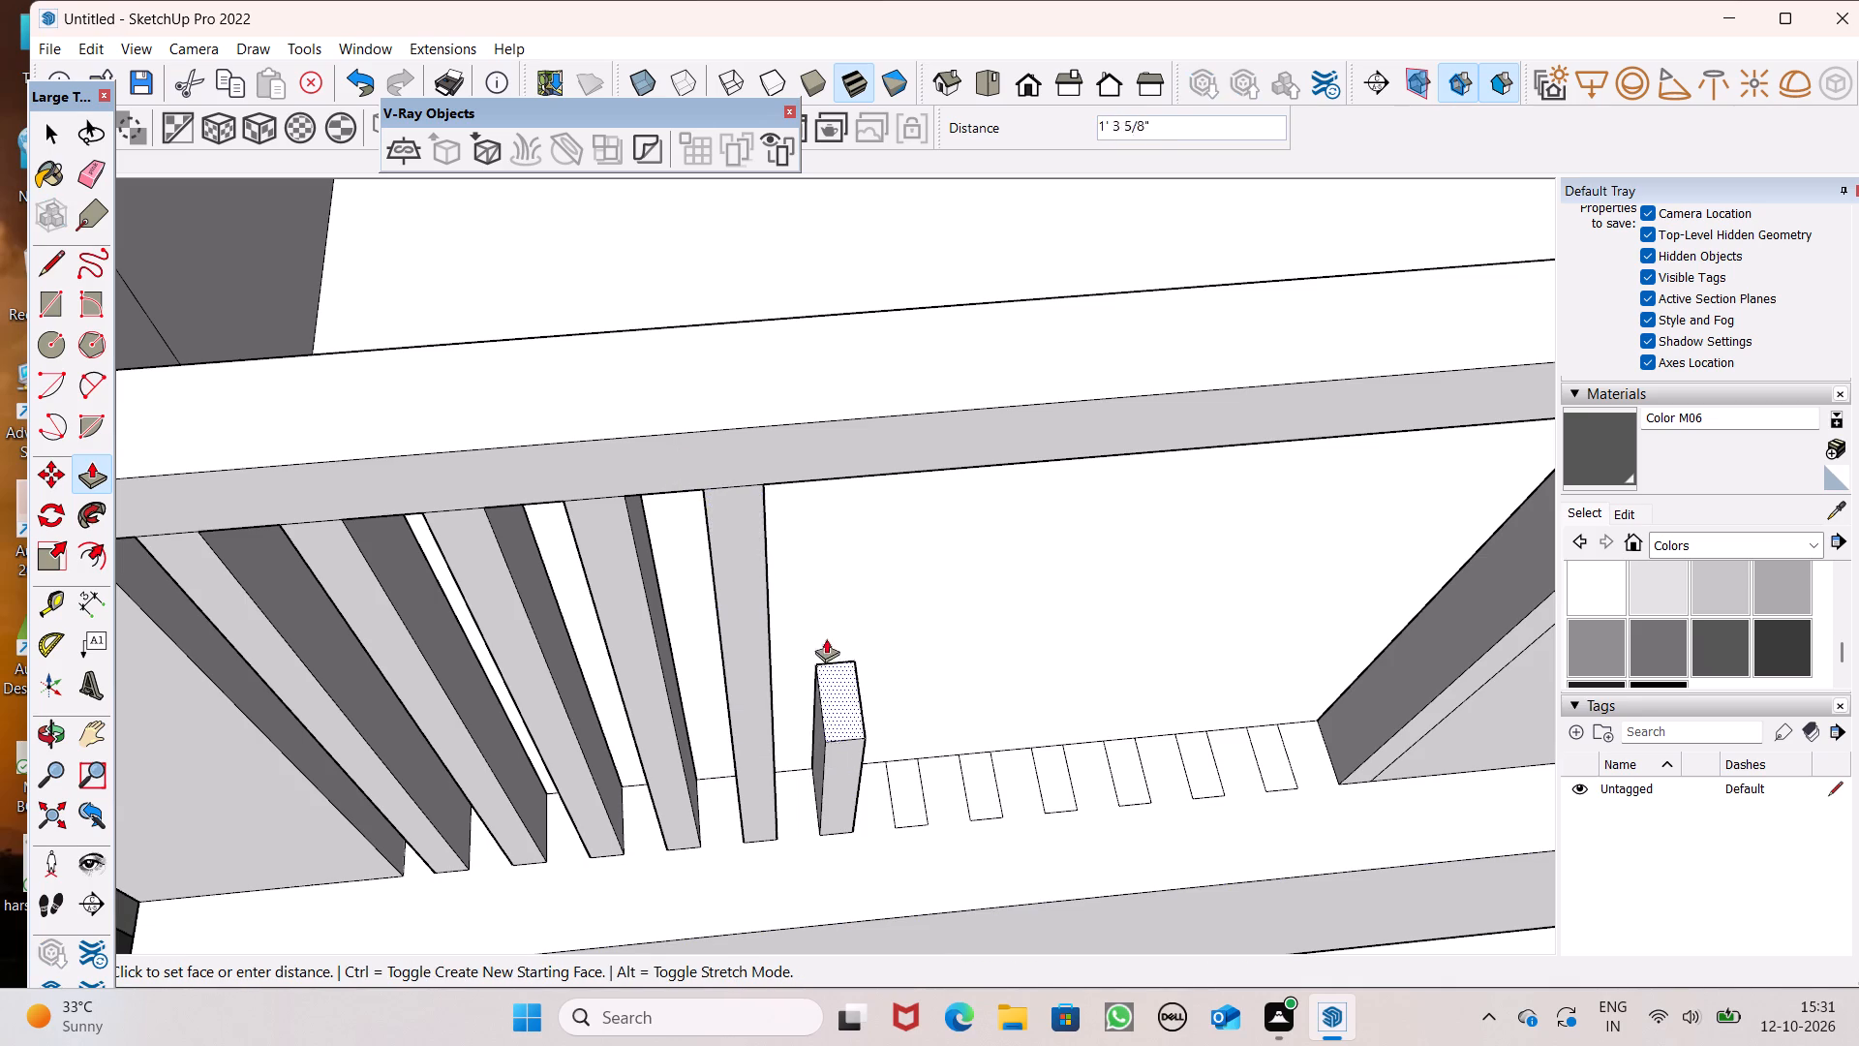
drag(826, 638, 810, 450)
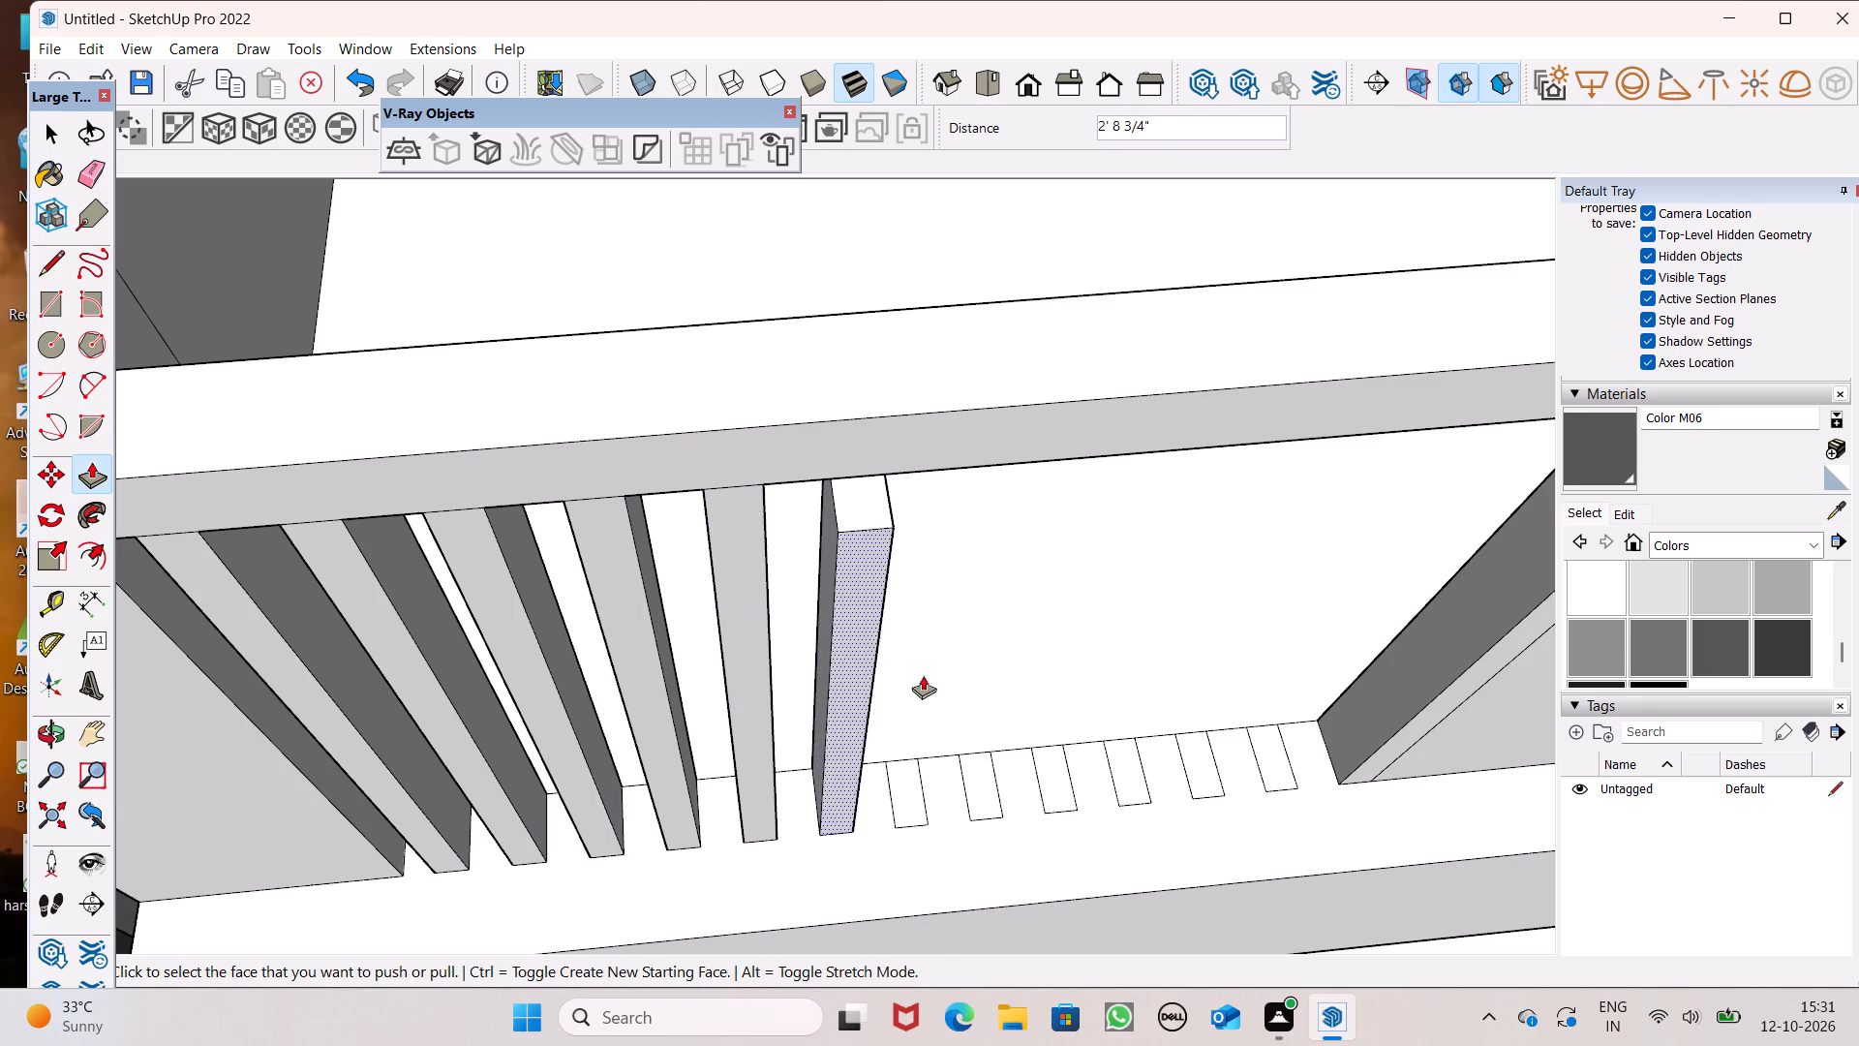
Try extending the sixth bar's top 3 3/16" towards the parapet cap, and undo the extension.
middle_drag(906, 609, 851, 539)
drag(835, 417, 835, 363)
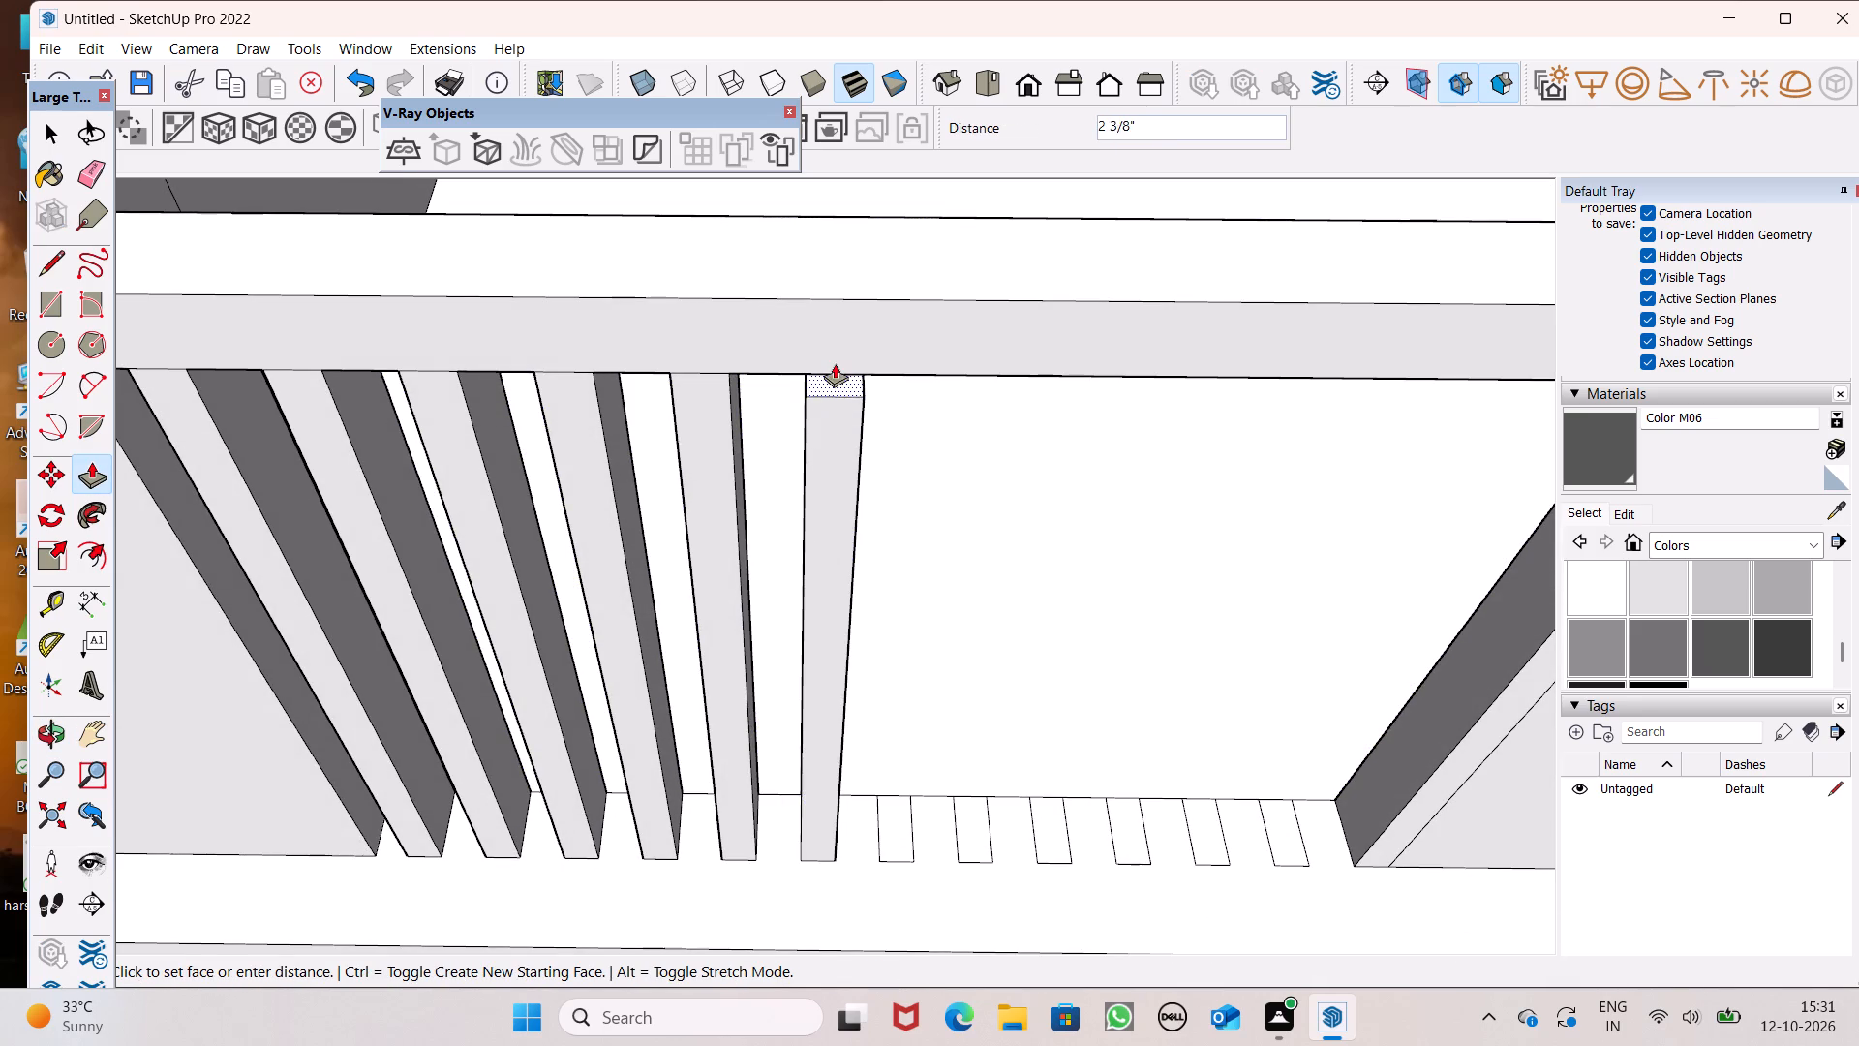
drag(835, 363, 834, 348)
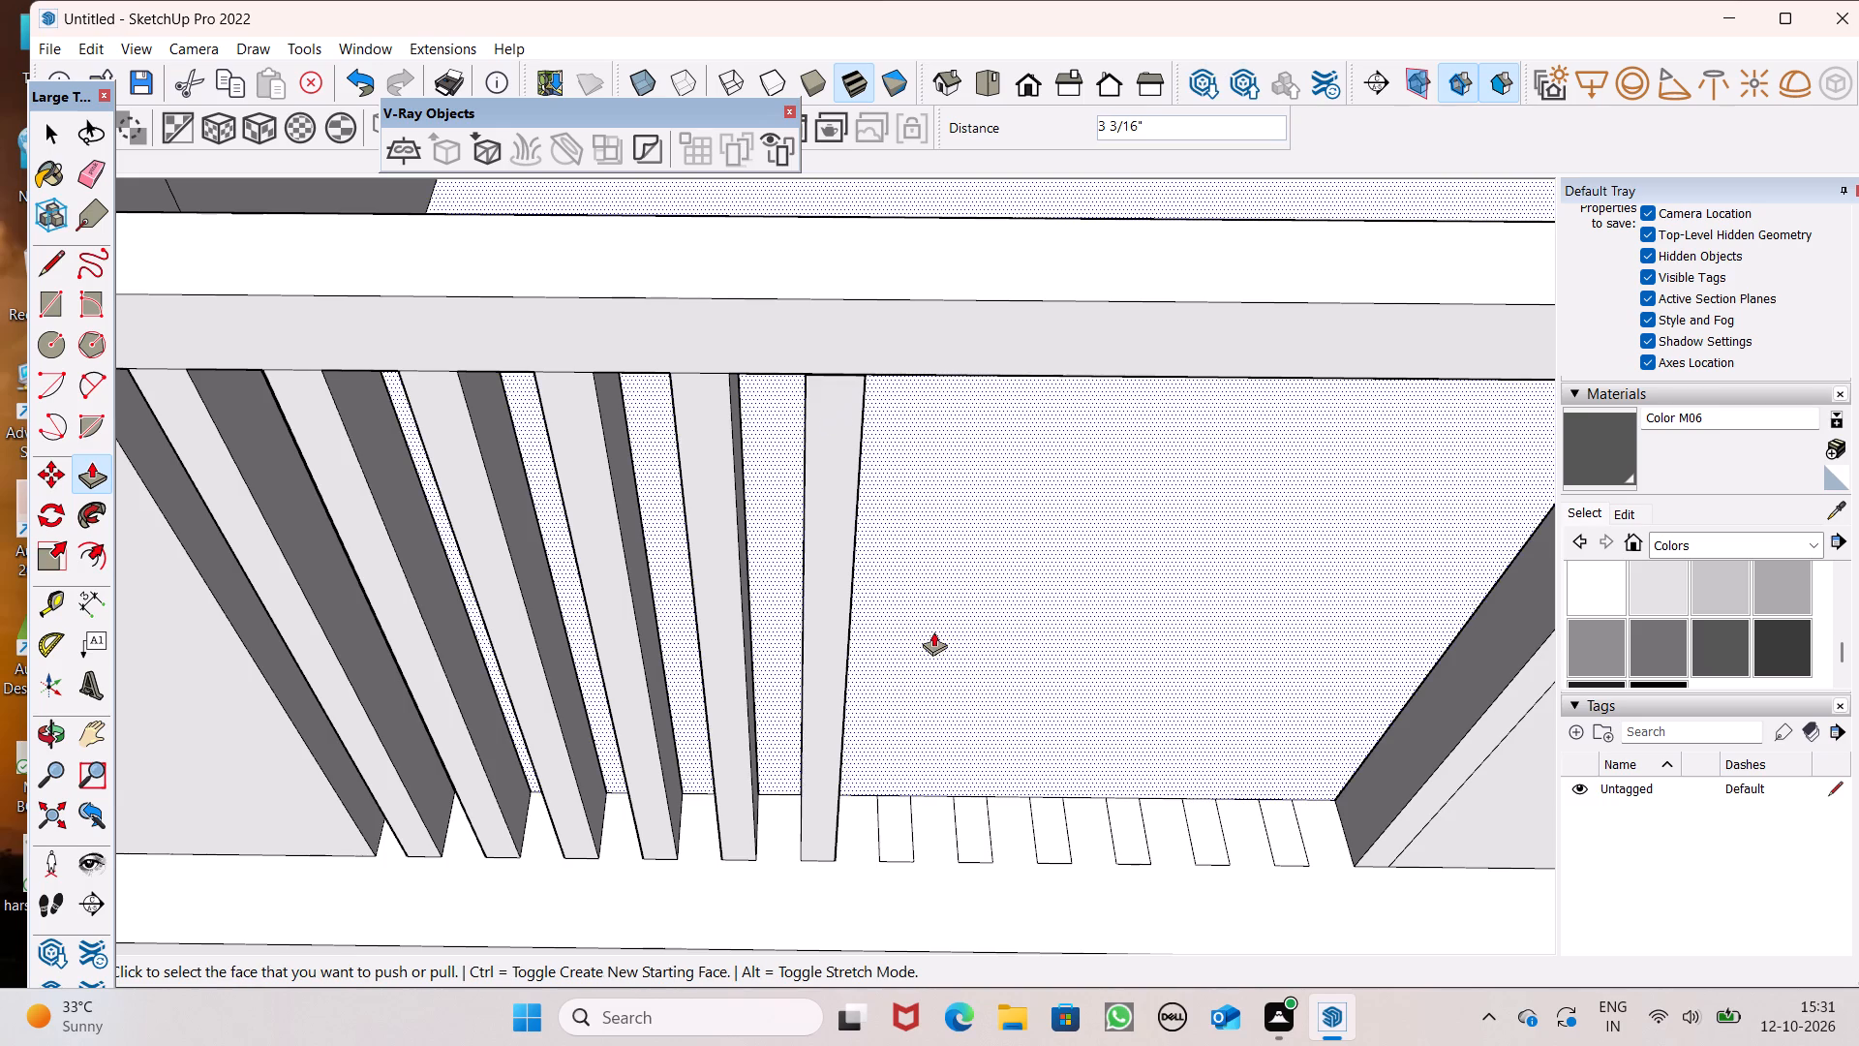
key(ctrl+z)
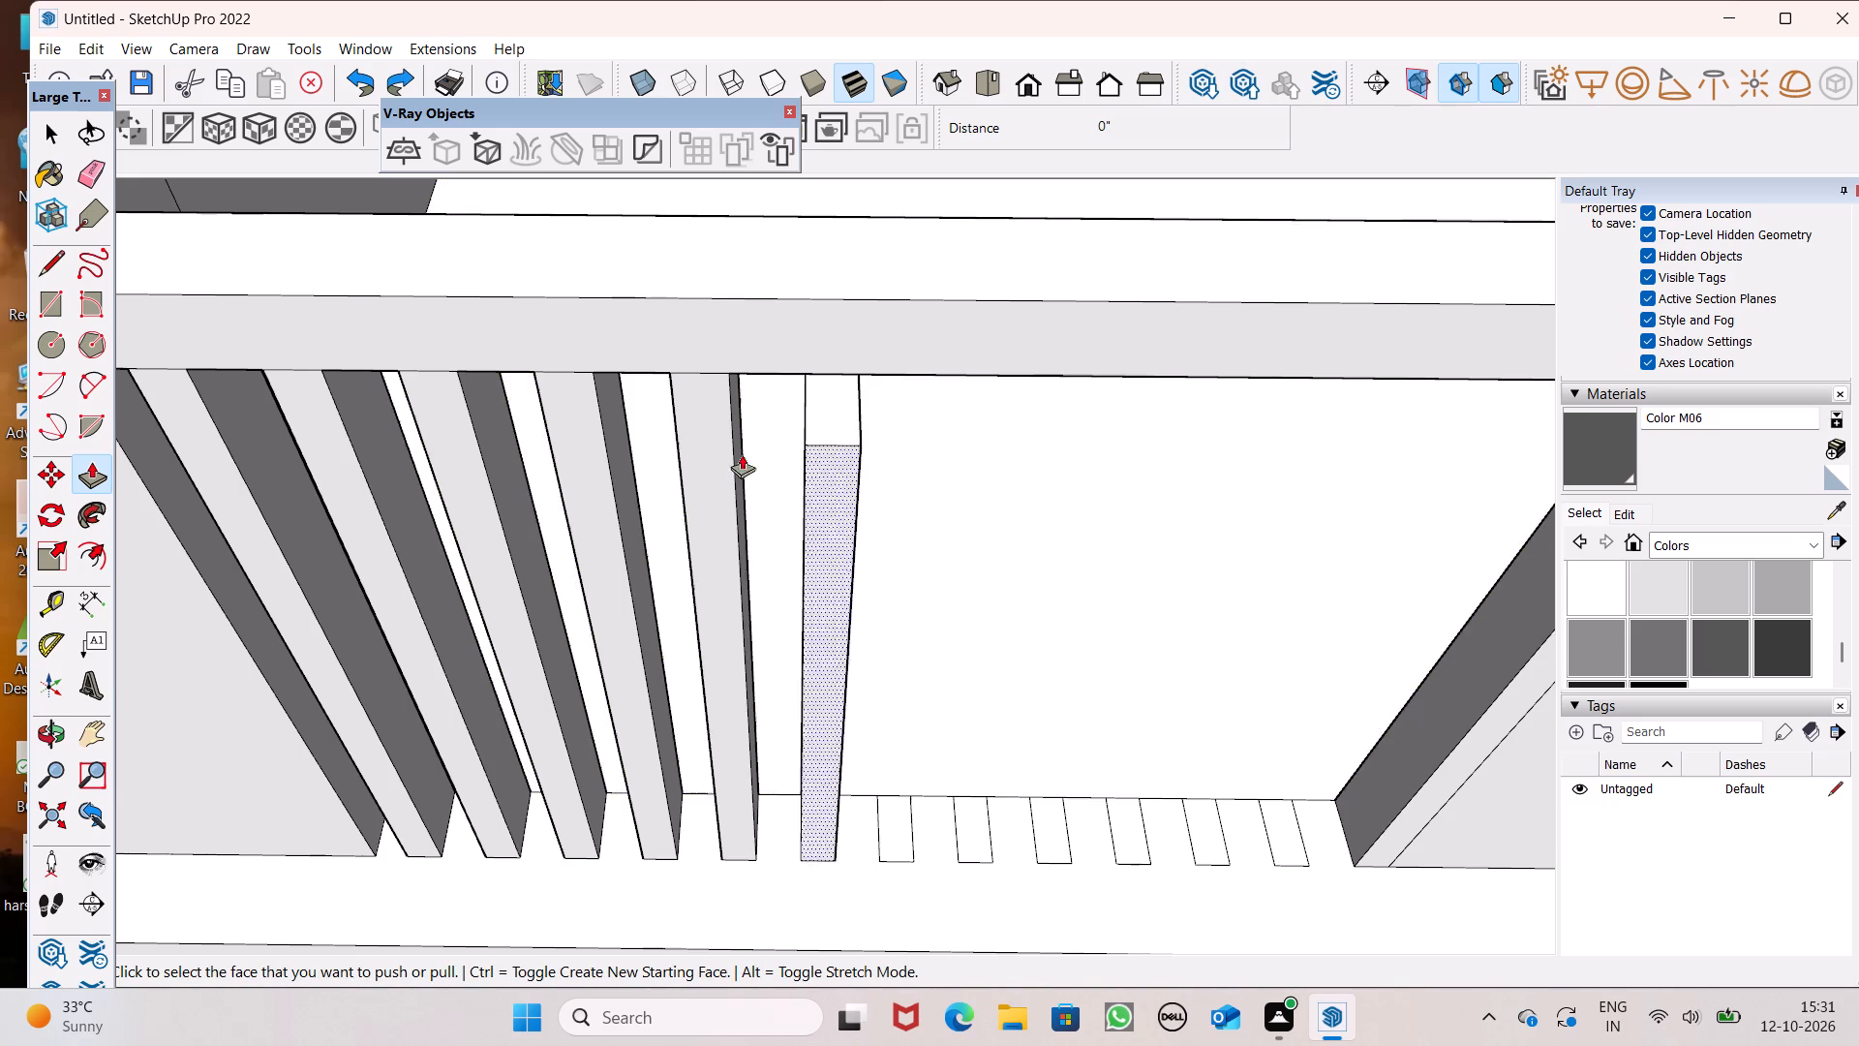
Extend the sixth bar's top 3 1/4" up to the parapet cap.
scroll(828, 311, up, 8)
drag(844, 499, 836, 426)
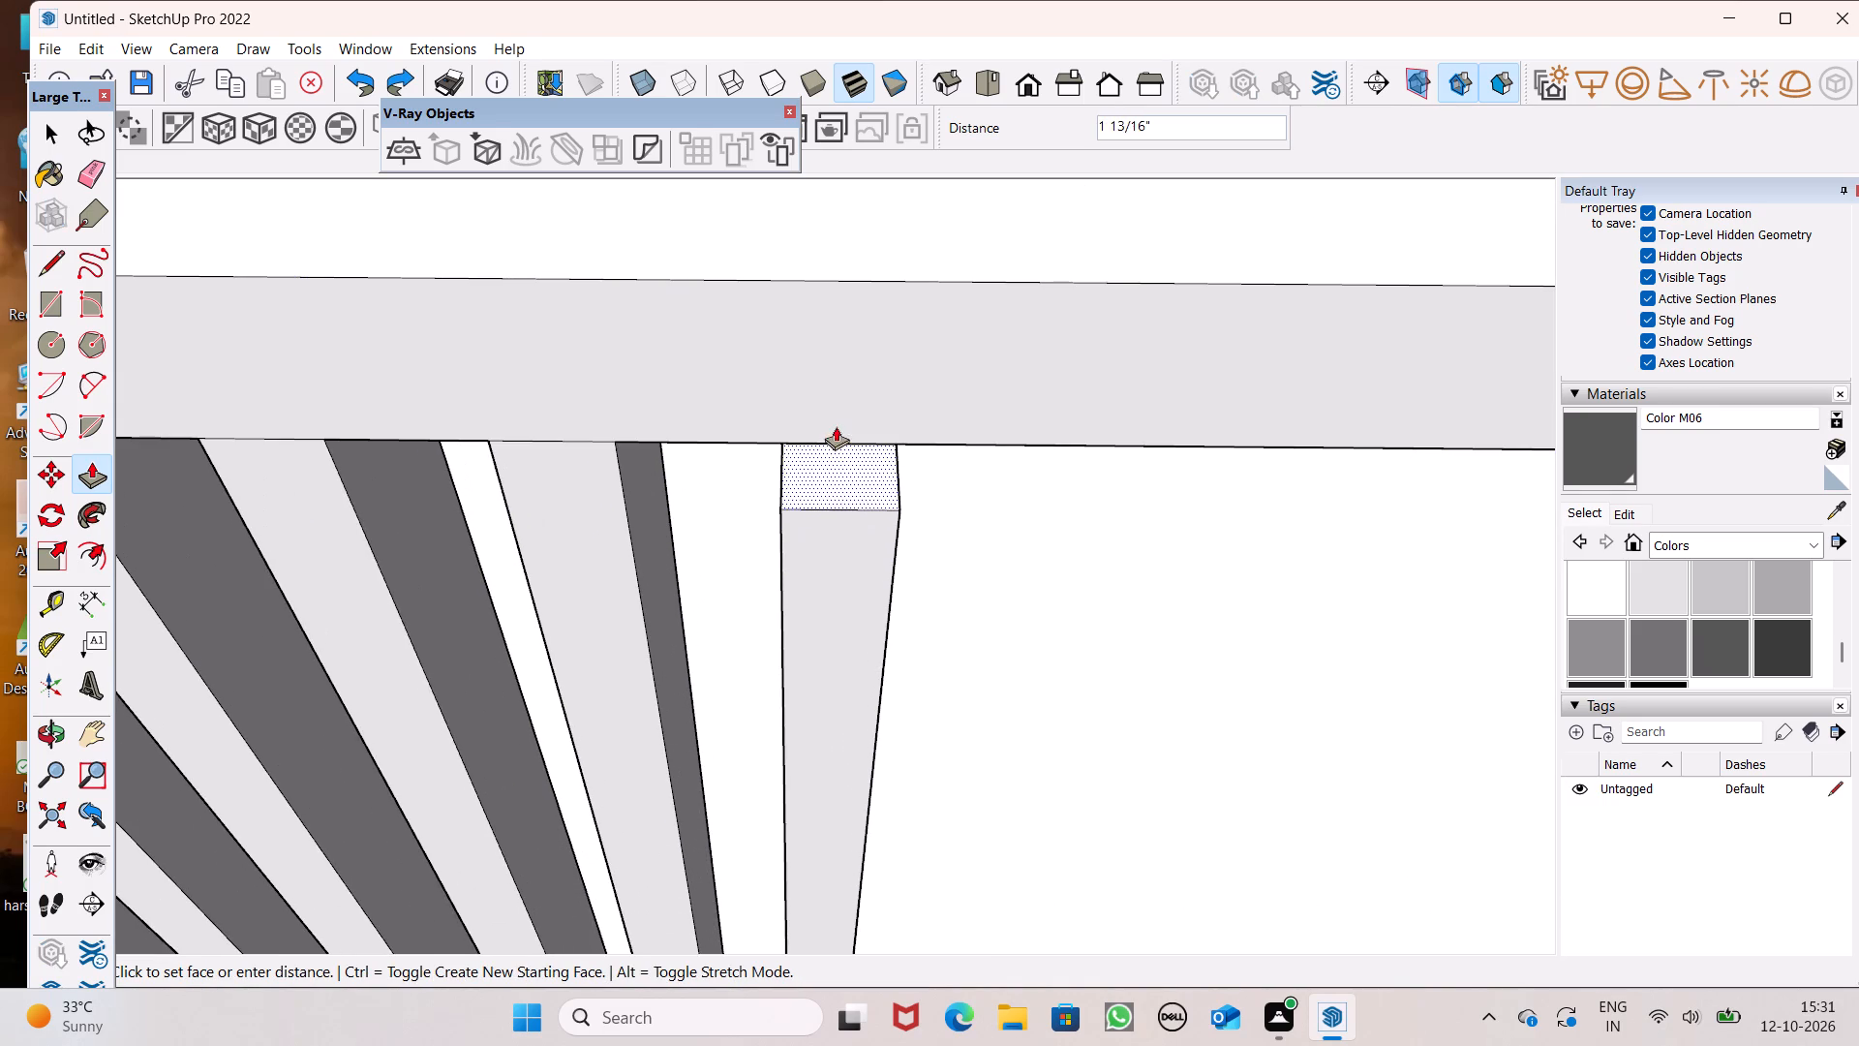
drag(836, 426, 868, 361)
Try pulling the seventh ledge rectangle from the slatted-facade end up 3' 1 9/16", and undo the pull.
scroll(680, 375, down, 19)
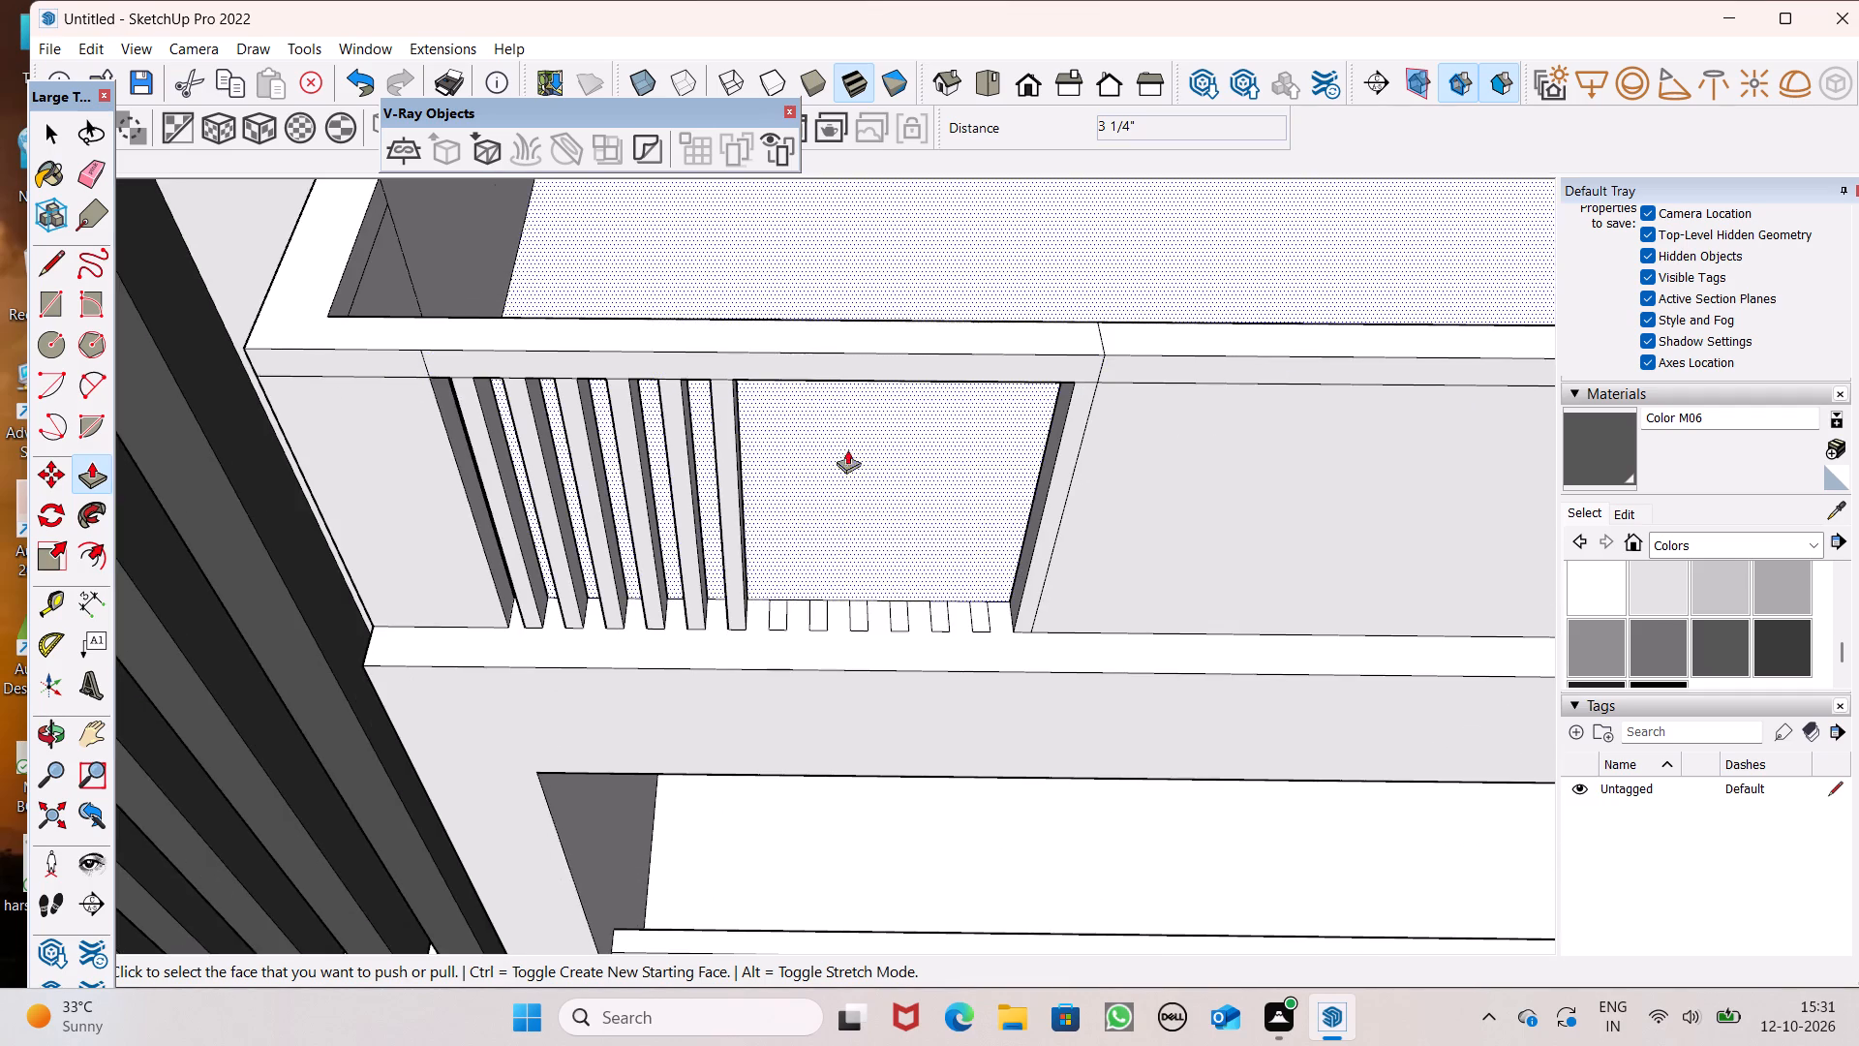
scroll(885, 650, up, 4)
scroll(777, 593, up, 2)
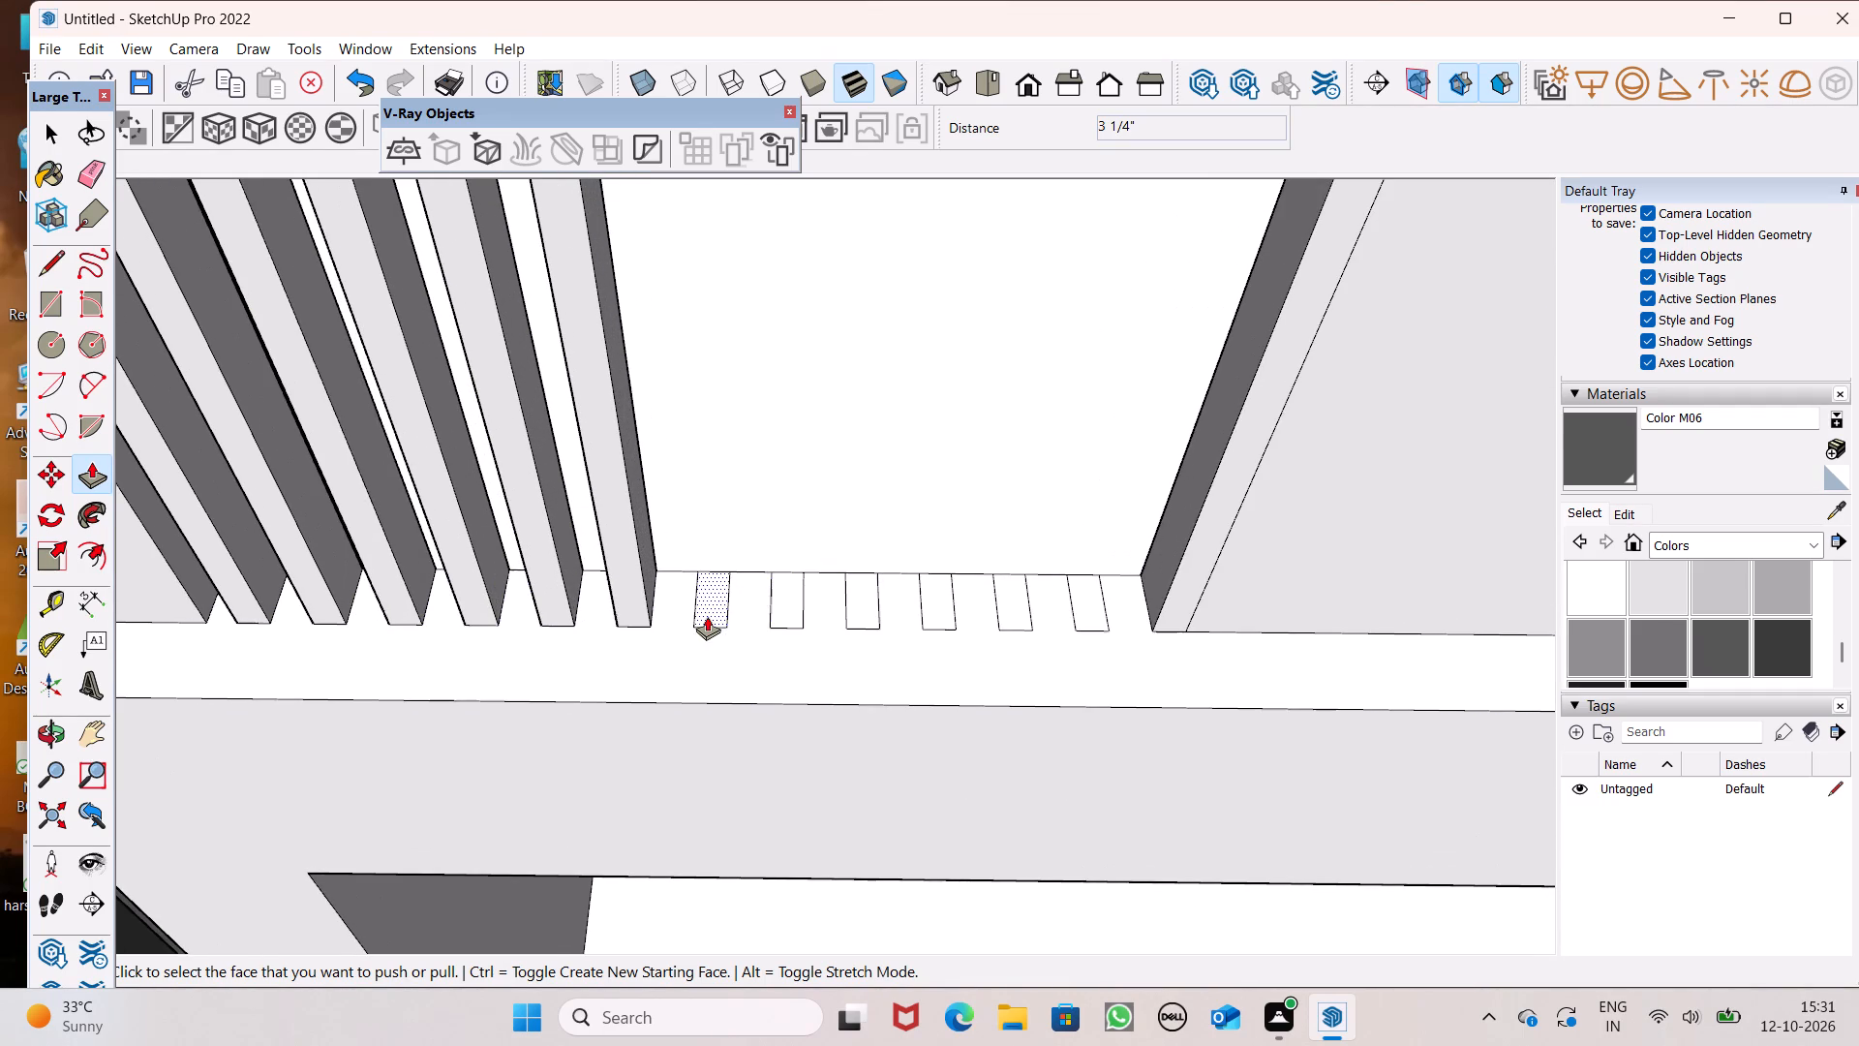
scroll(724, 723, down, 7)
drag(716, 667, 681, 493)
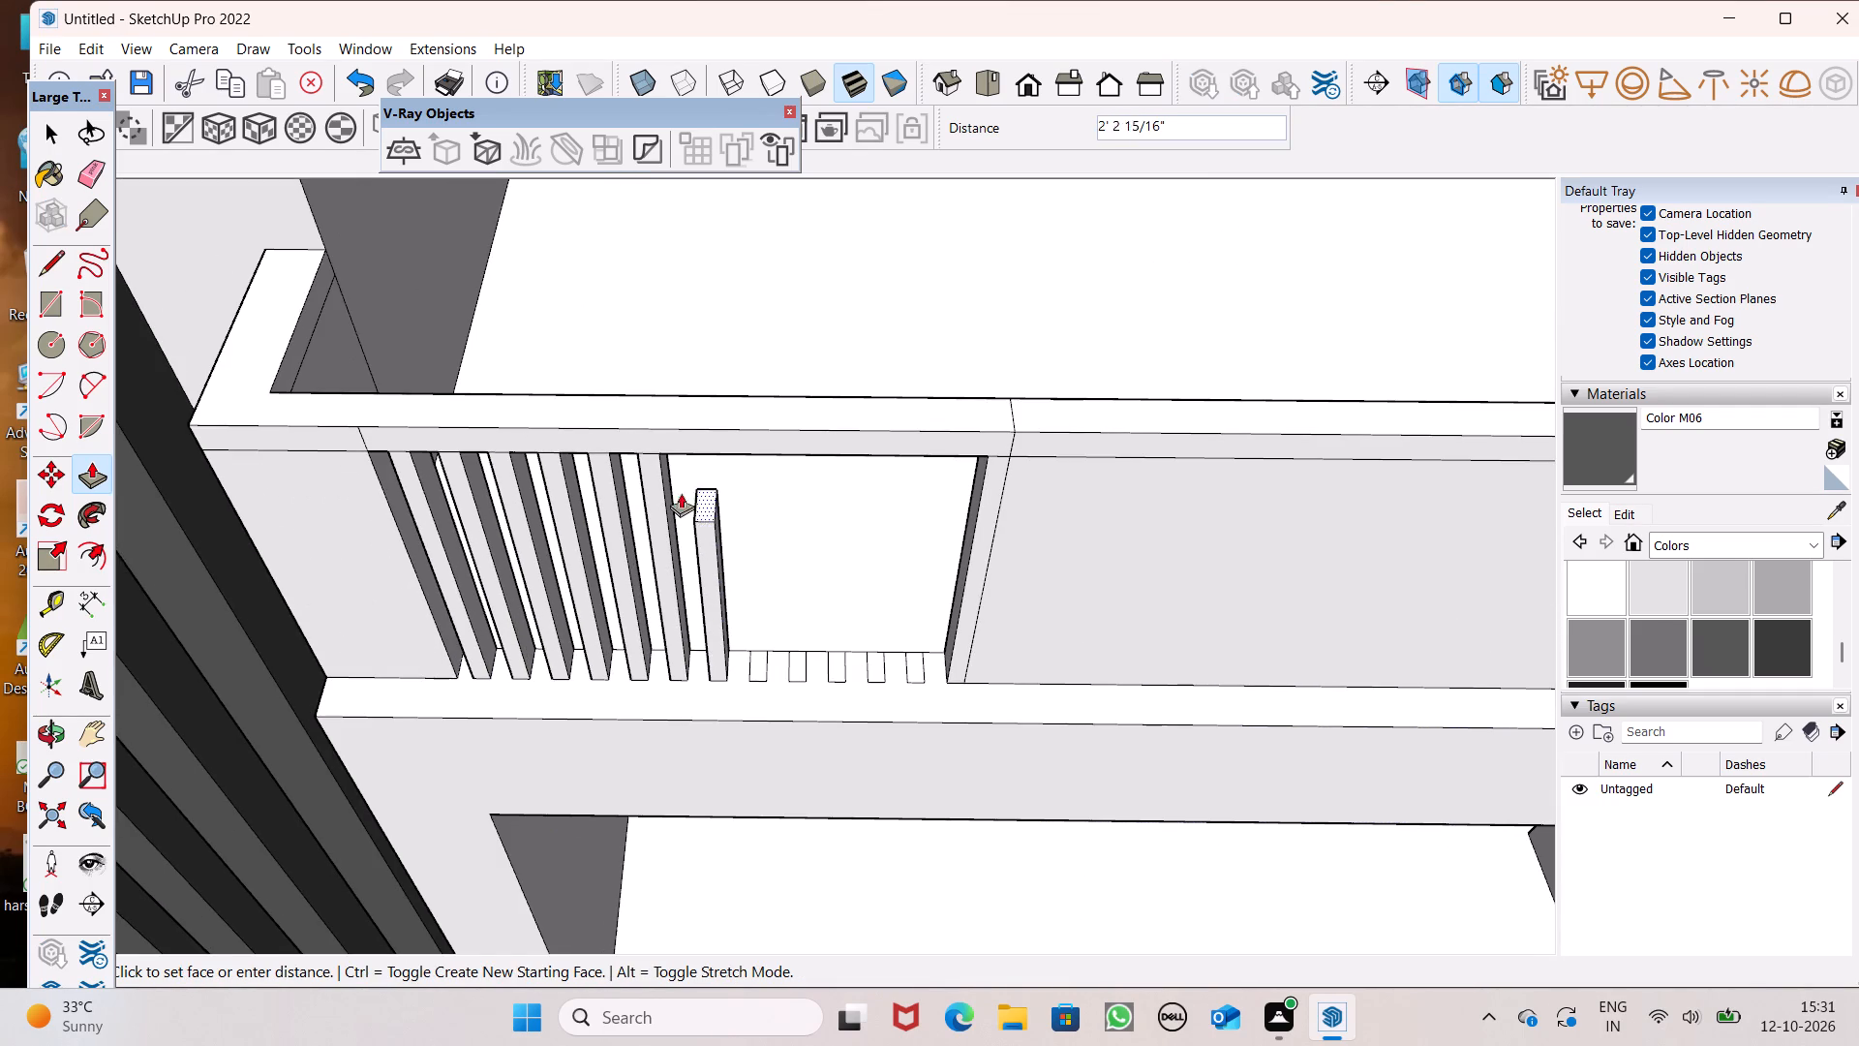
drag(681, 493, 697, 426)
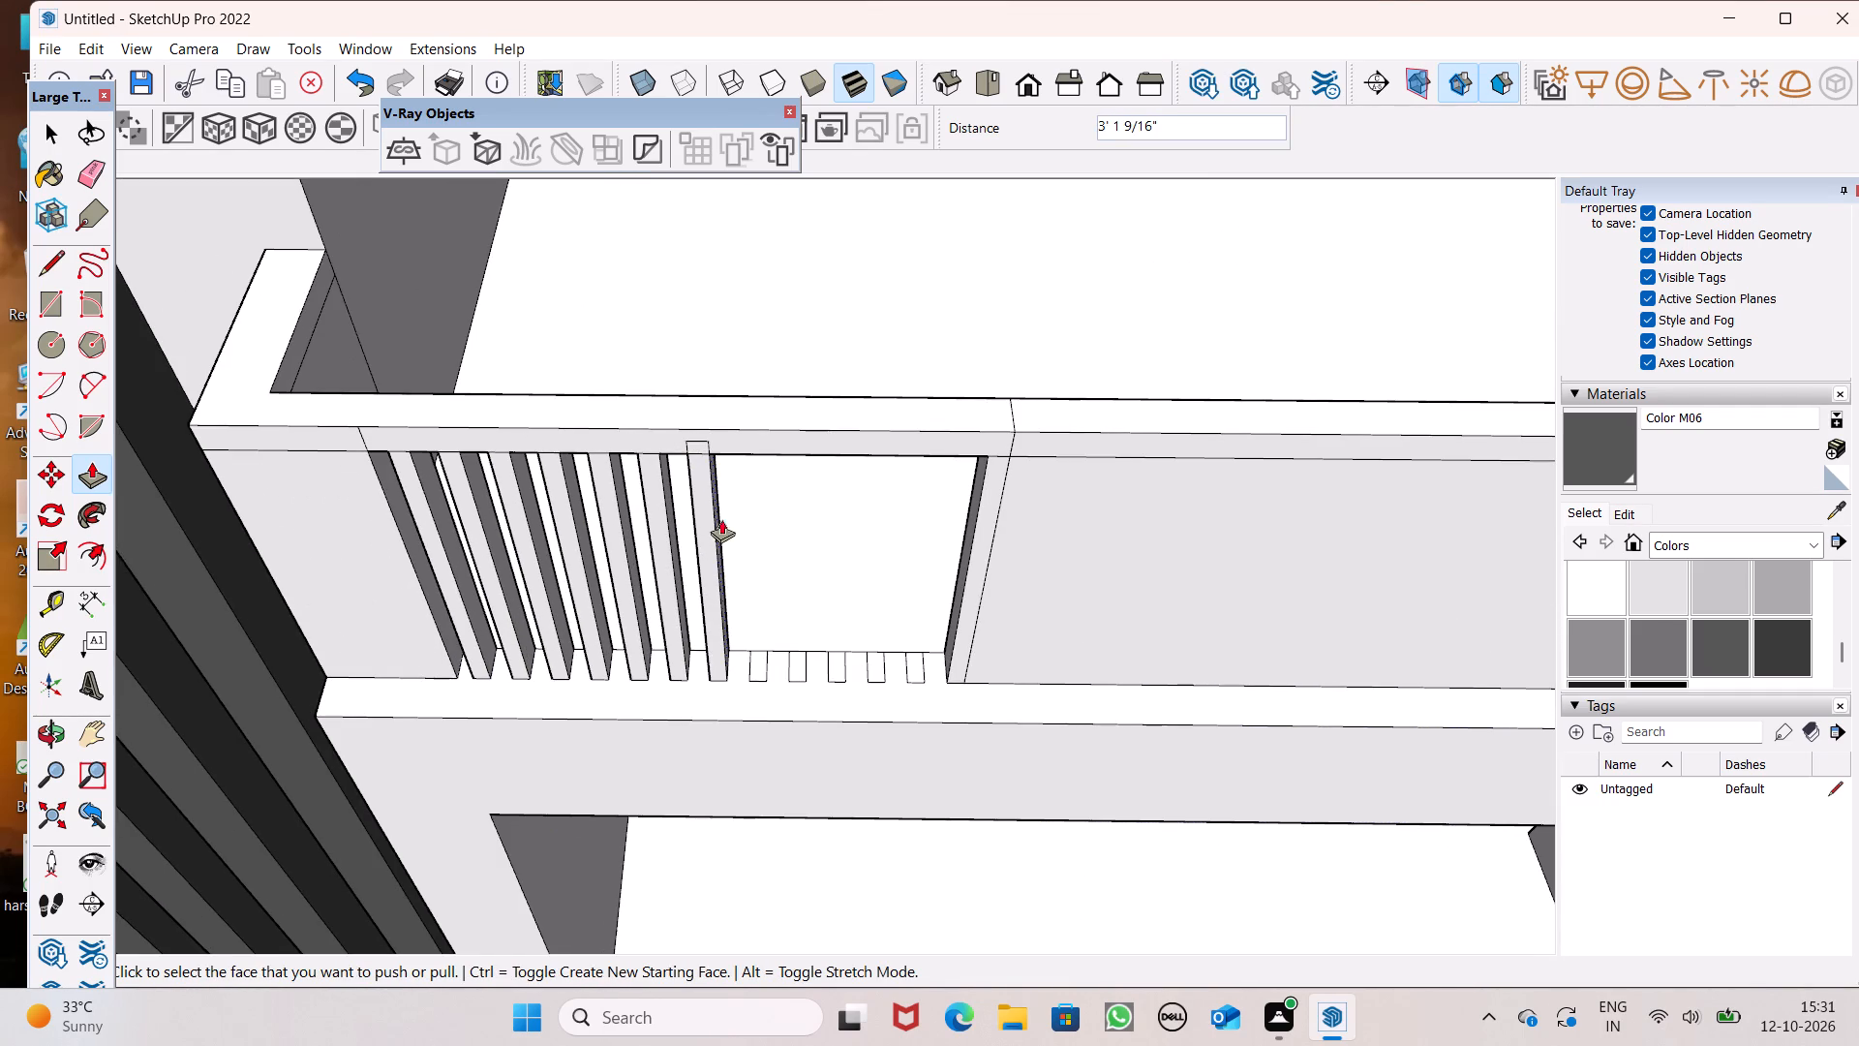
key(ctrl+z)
Pull the seventh ledge rectangle up 2' 8 3/4" and extend its top another 3 1/4" to meet the cap.
middle_drag(797, 630, 829, 874)
scroll(781, 506, up, 5)
middle_drag(1006, 817, 999, 695)
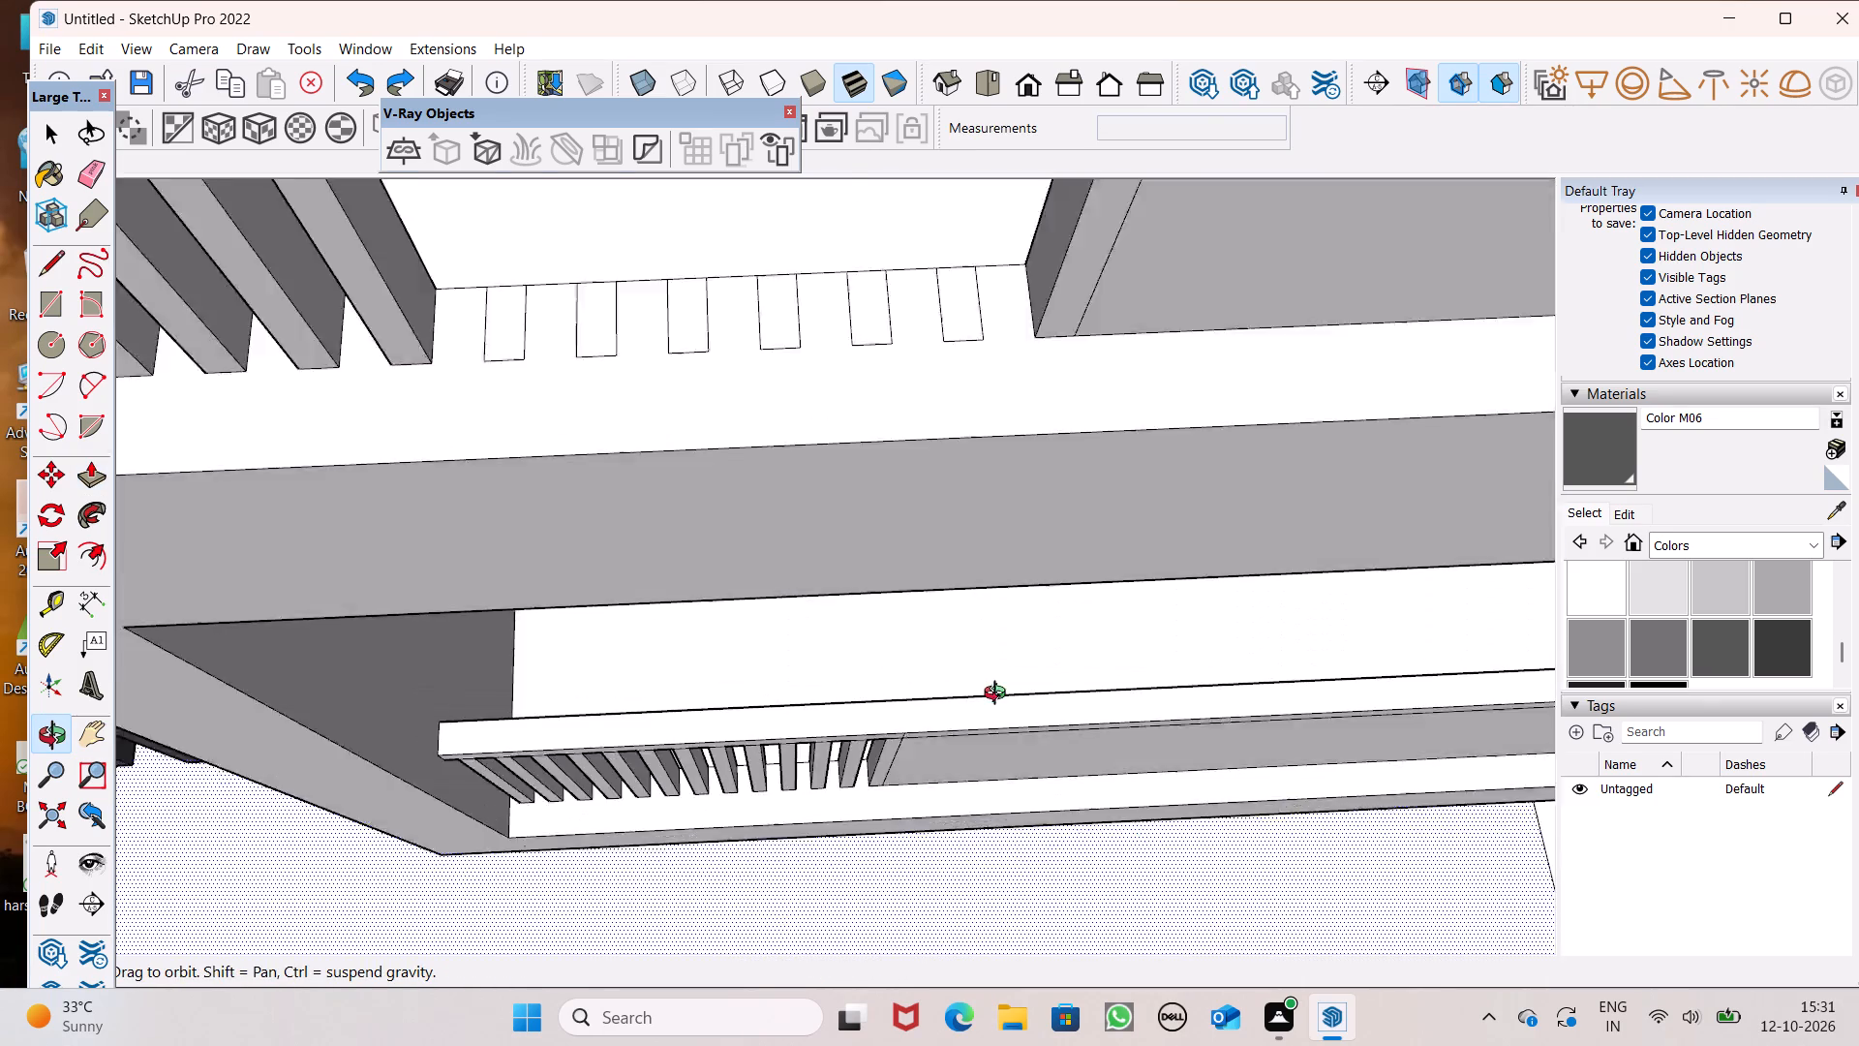
middle_drag(999, 695, 1034, 790)
scroll(1053, 731, up, 1)
scroll(1053, 731, down, 5)
scroll(1016, 586, up, 3)
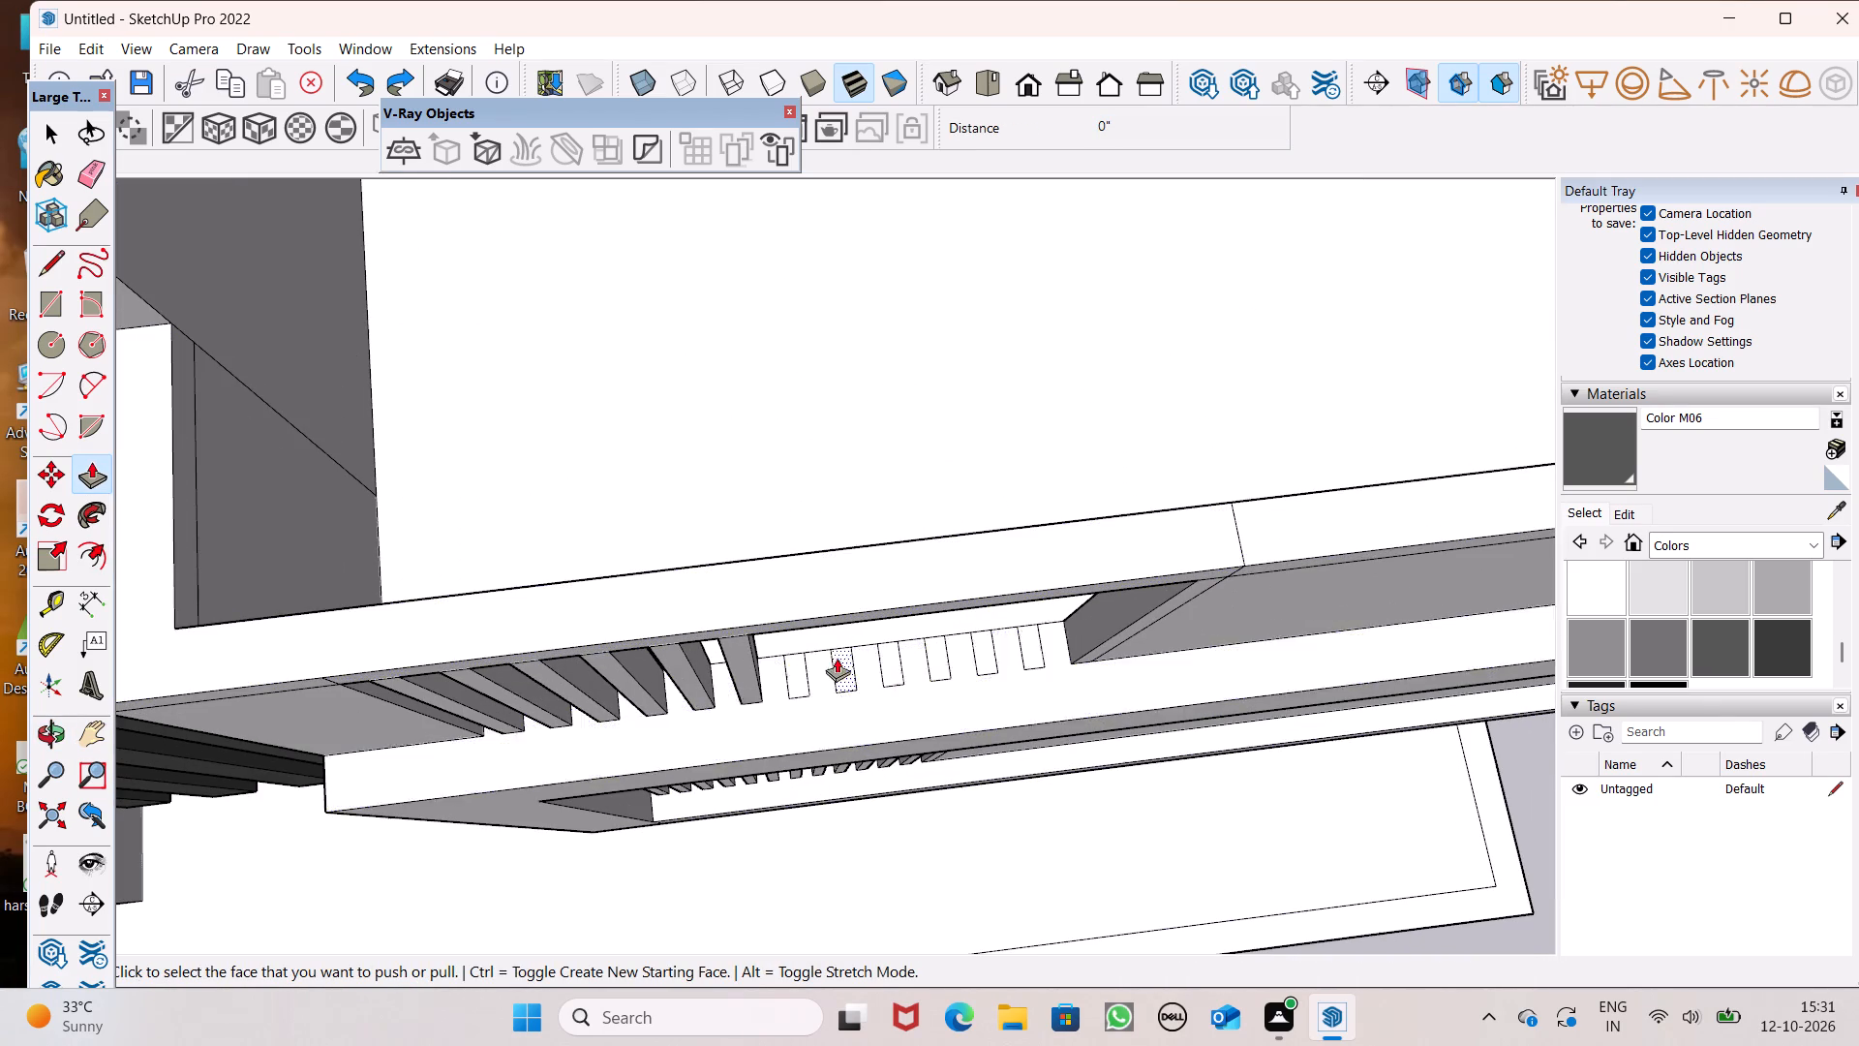
drag(791, 673, 789, 607)
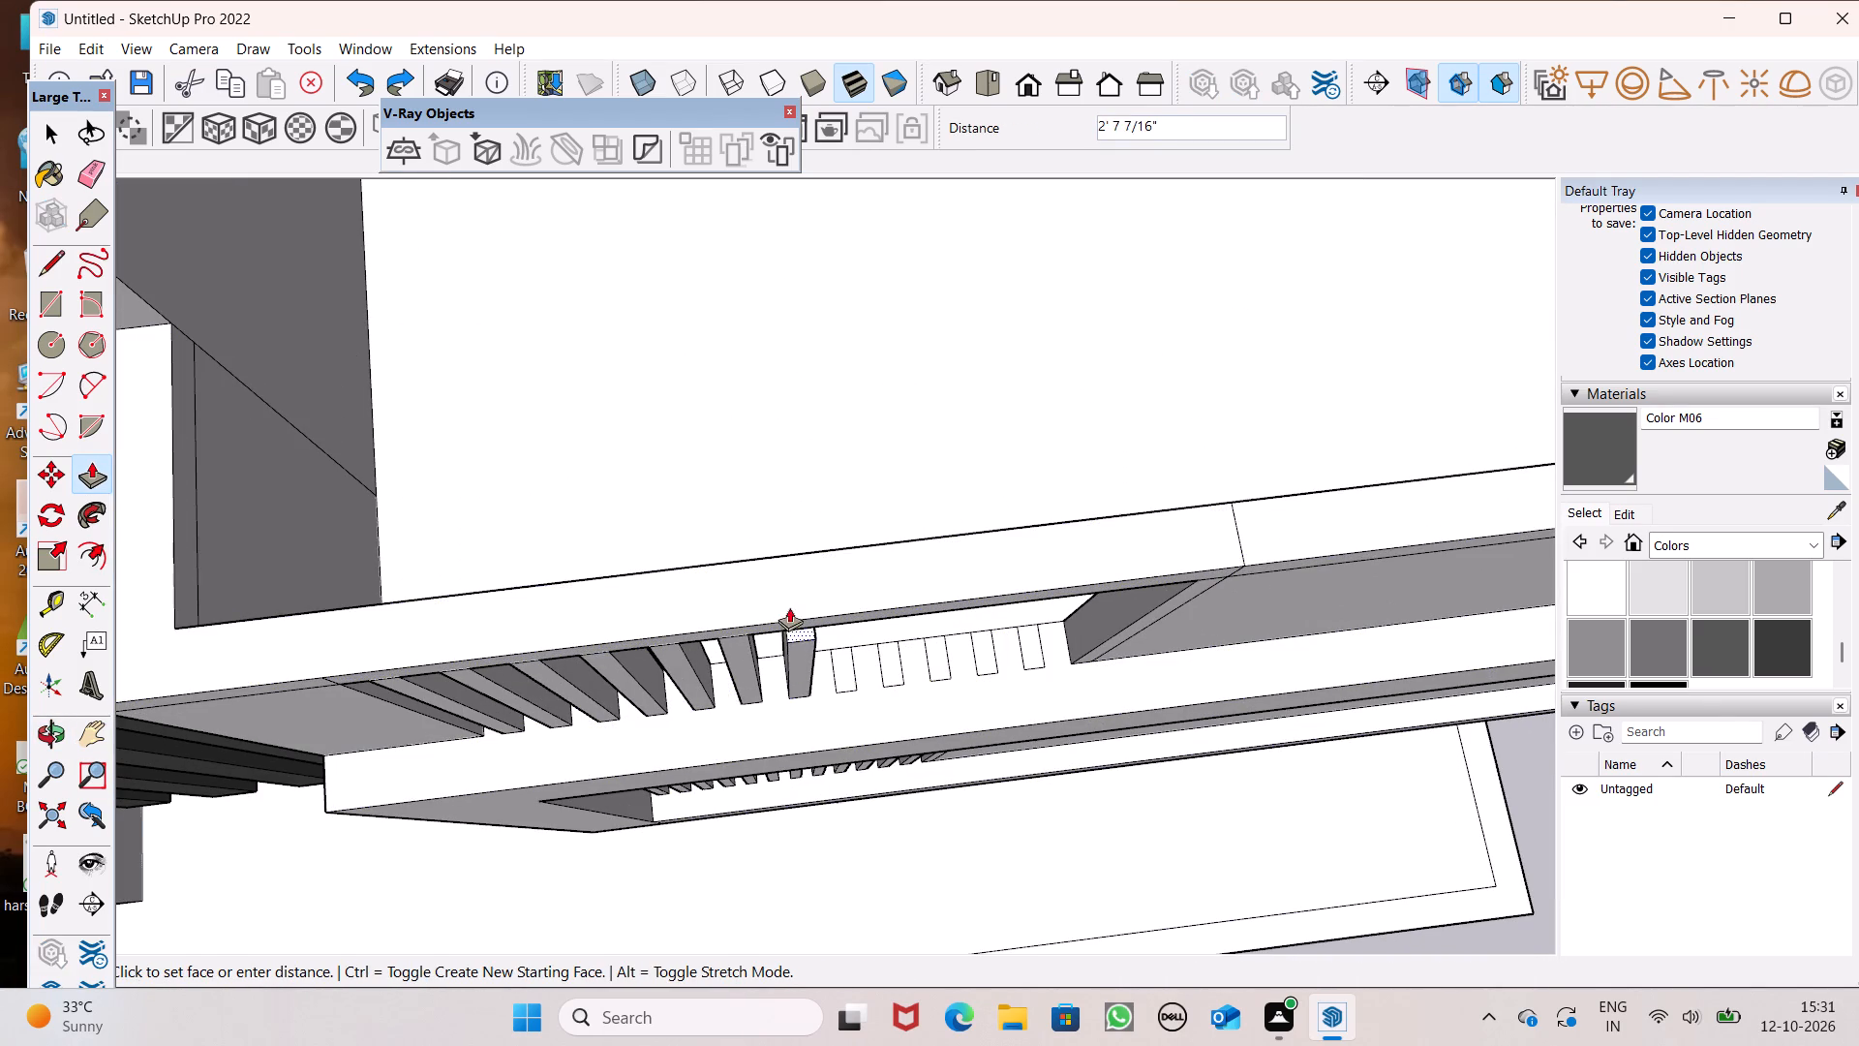
drag(789, 607, 788, 603)
middle_drag(835, 676, 822, 556)
scroll(789, 411, up, 5)
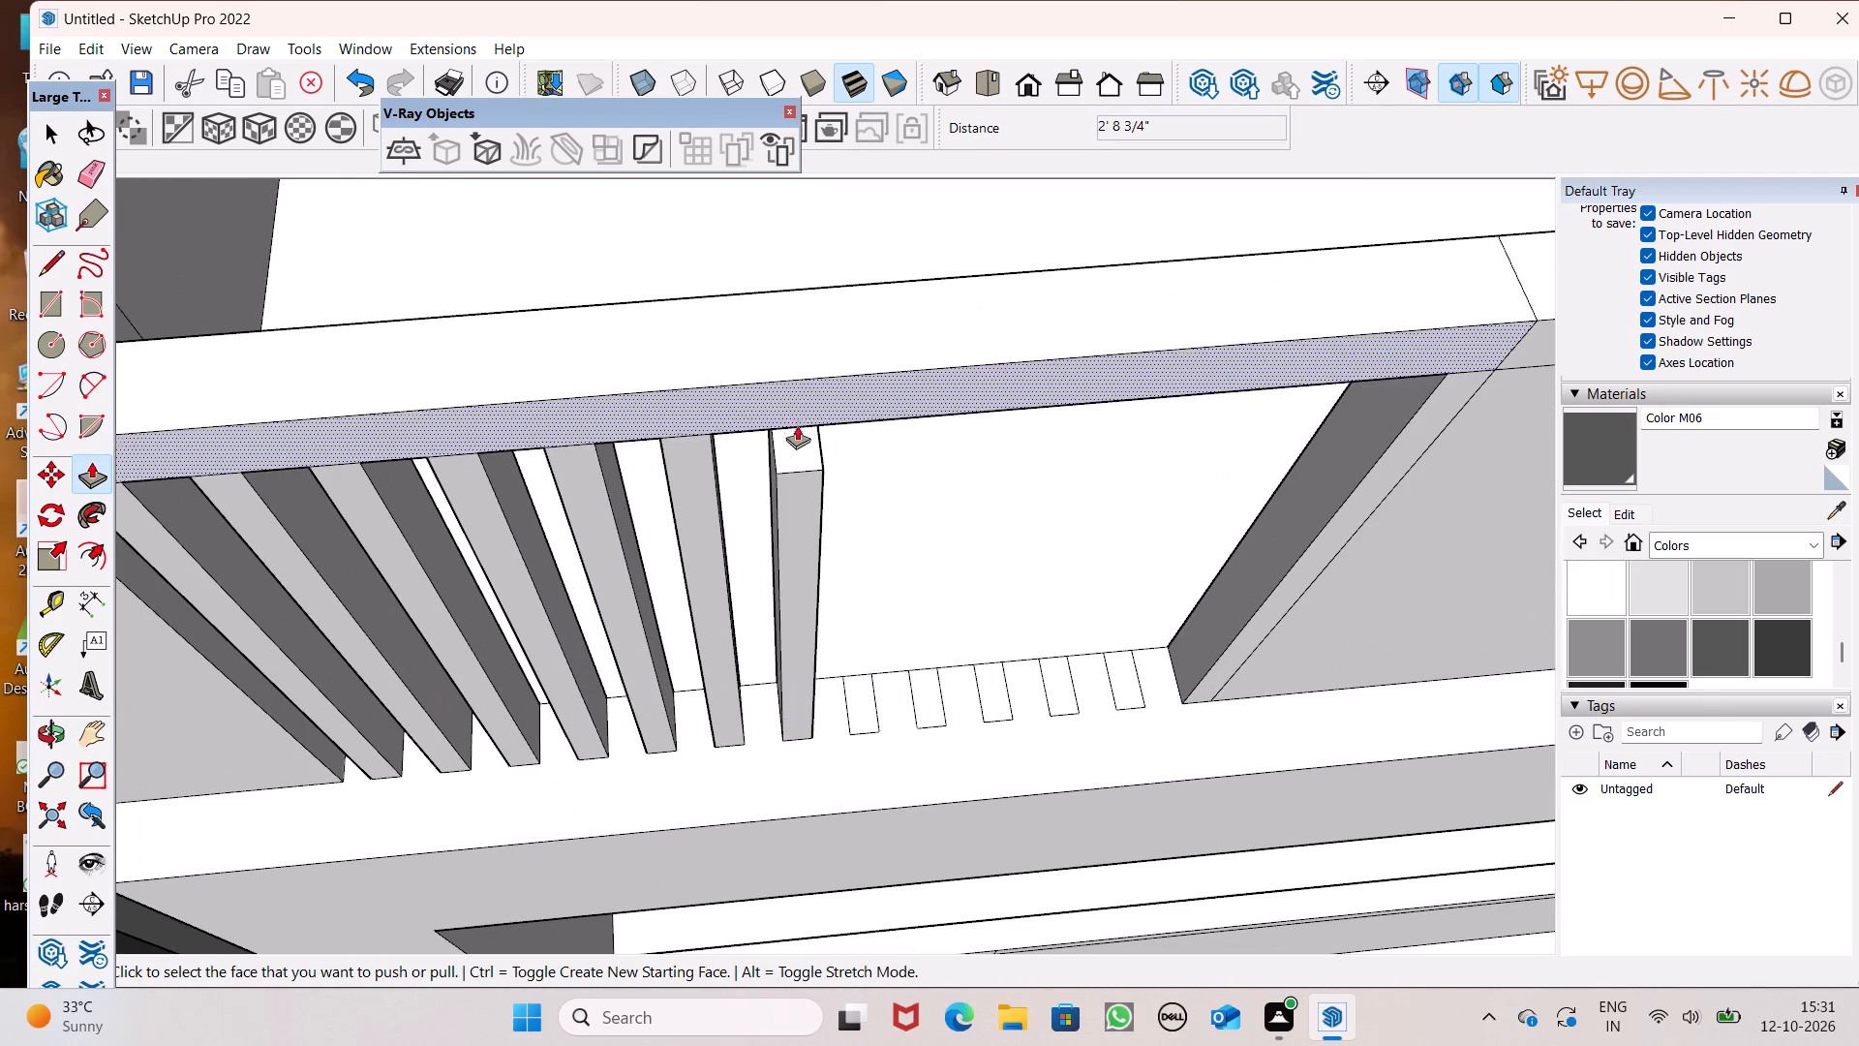
drag(800, 458, 790, 424)
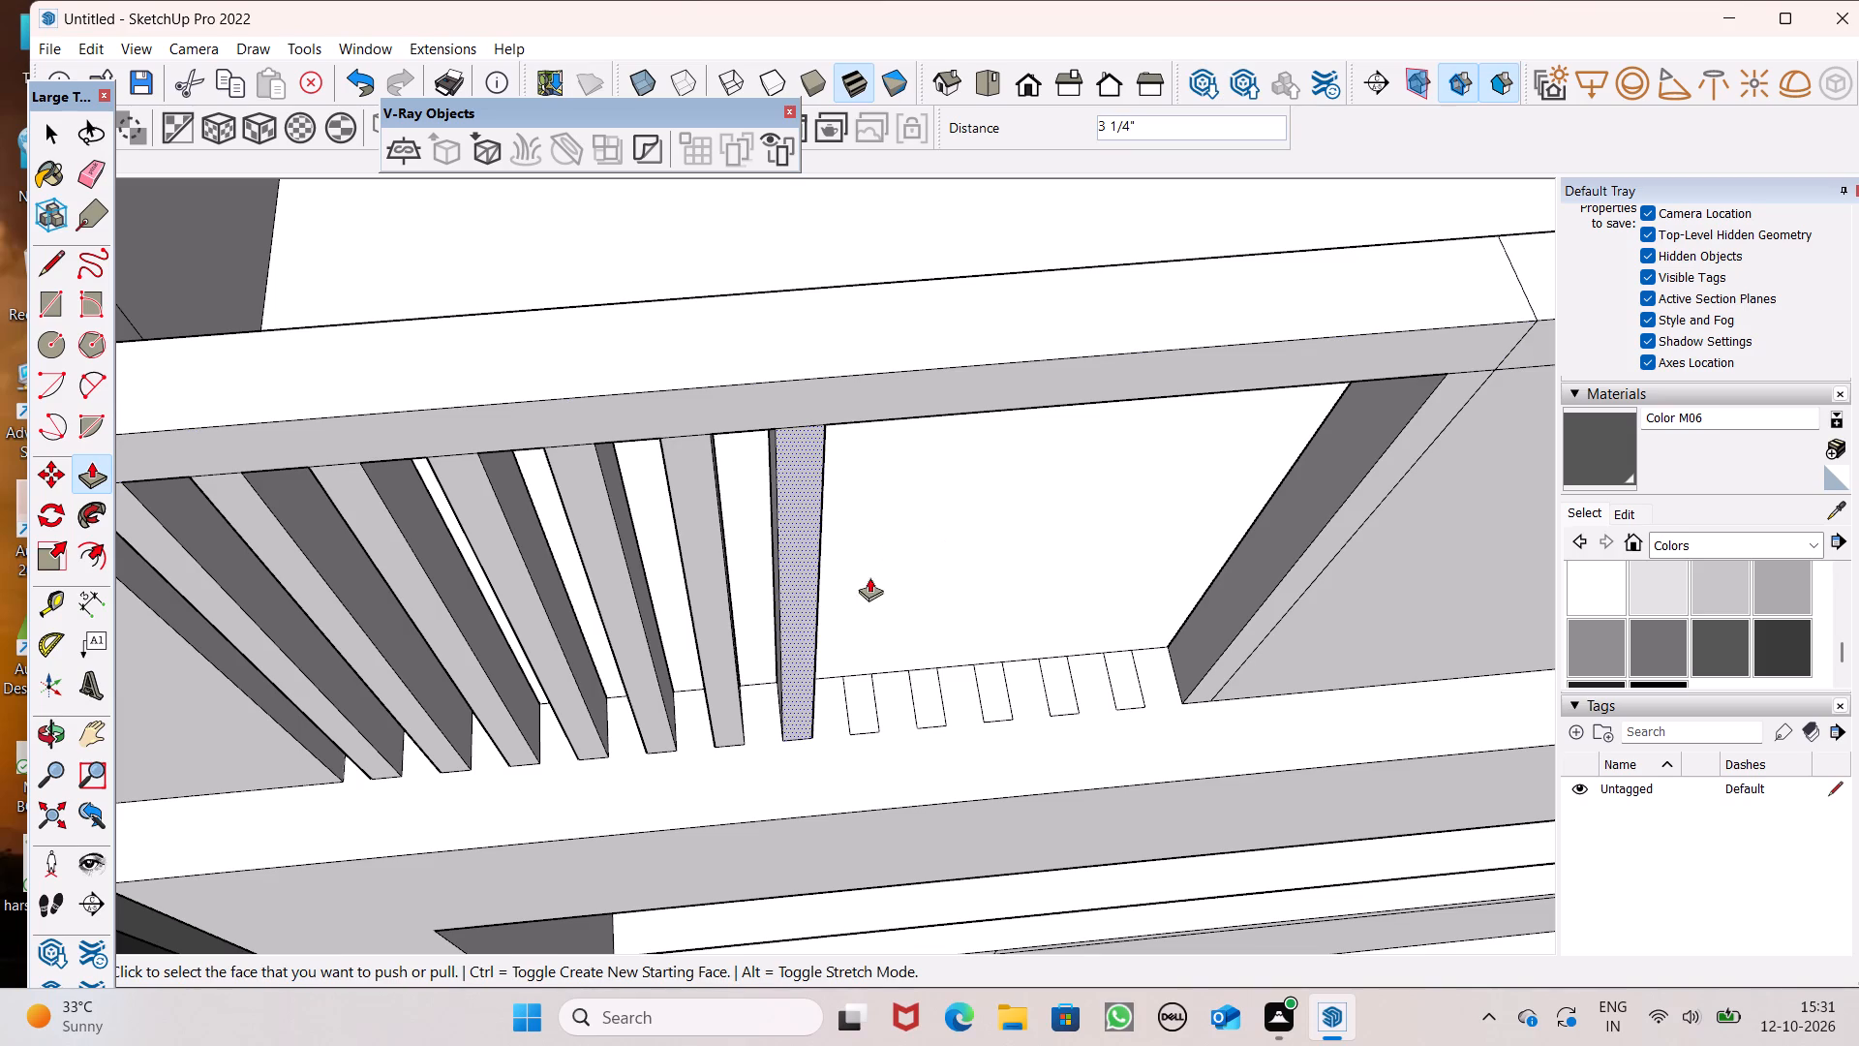
Pull the eighth ledge rectangle from the slatted-facade end up 3' to the parapet cap.
drag(861, 711, 873, 444)
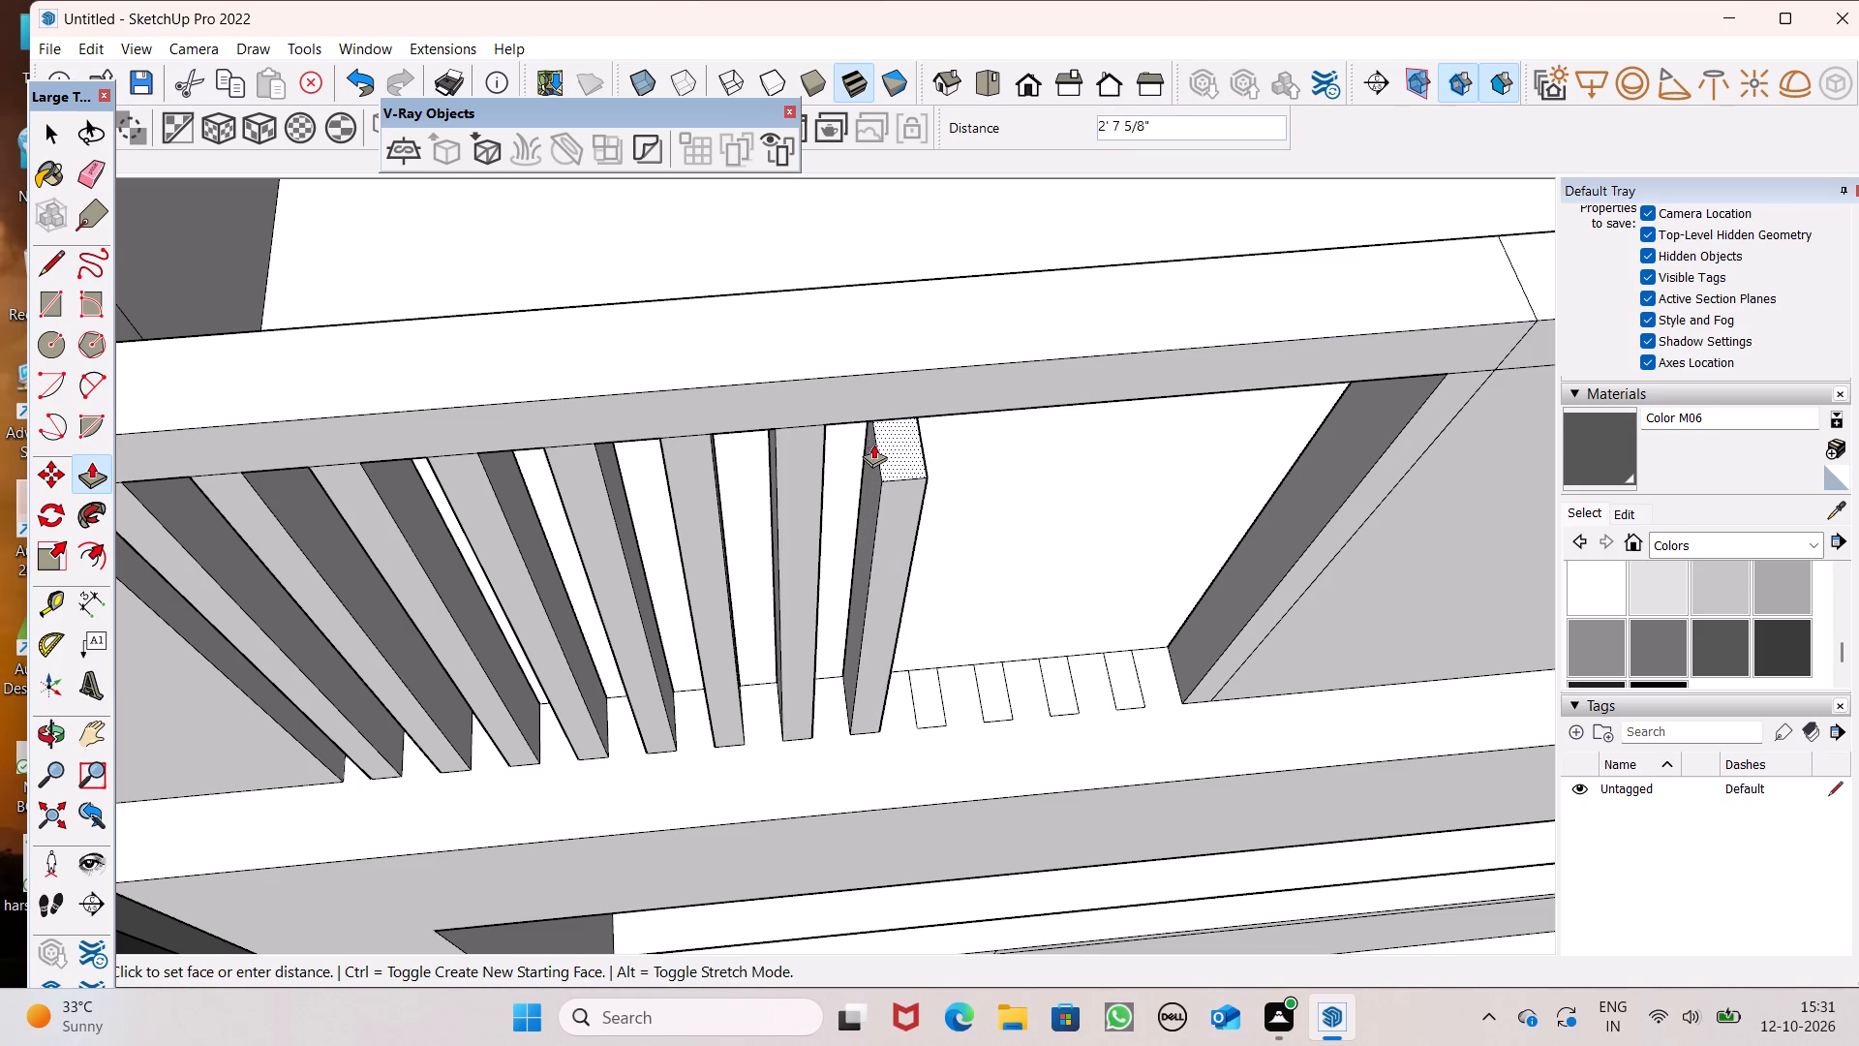
drag(873, 444, 877, 416)
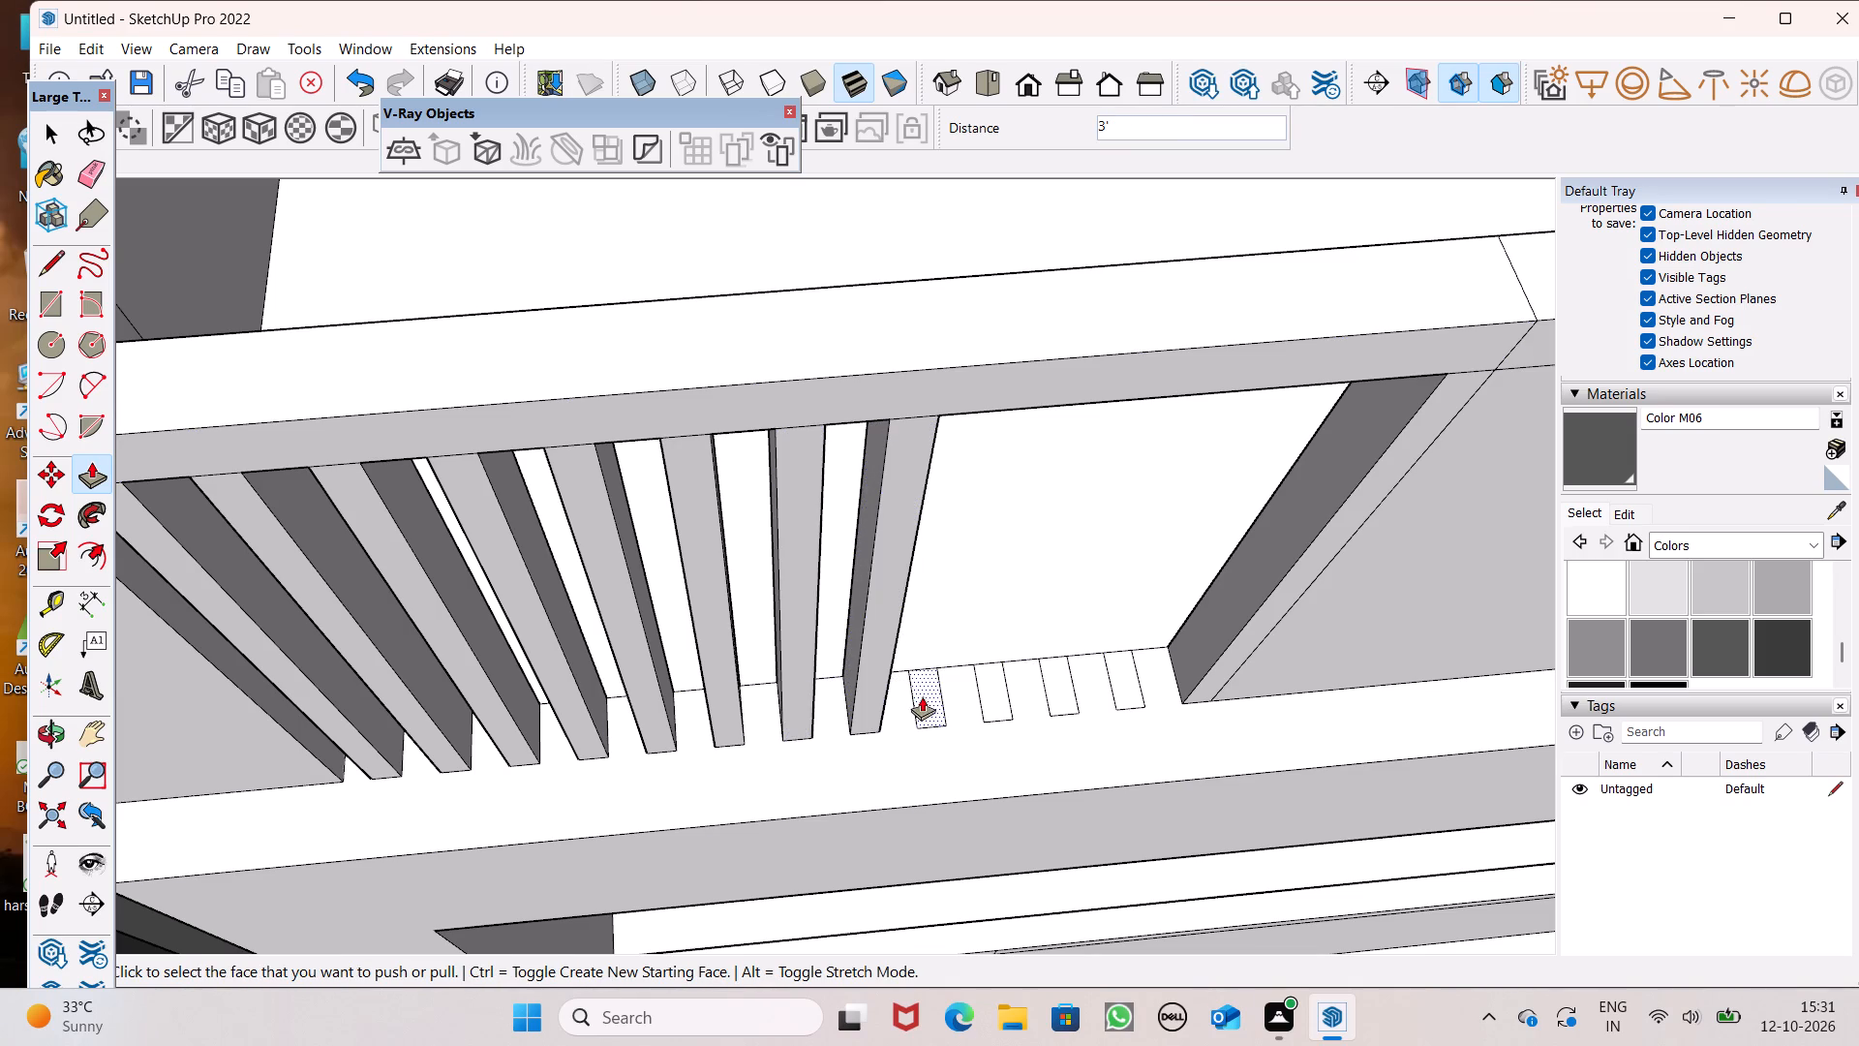
Pull the ninth ledge rectangle up 2' 8 5/8", and extend its top by 2 13/16" and 9/16" to meet the cap.
drag(923, 701, 927, 408)
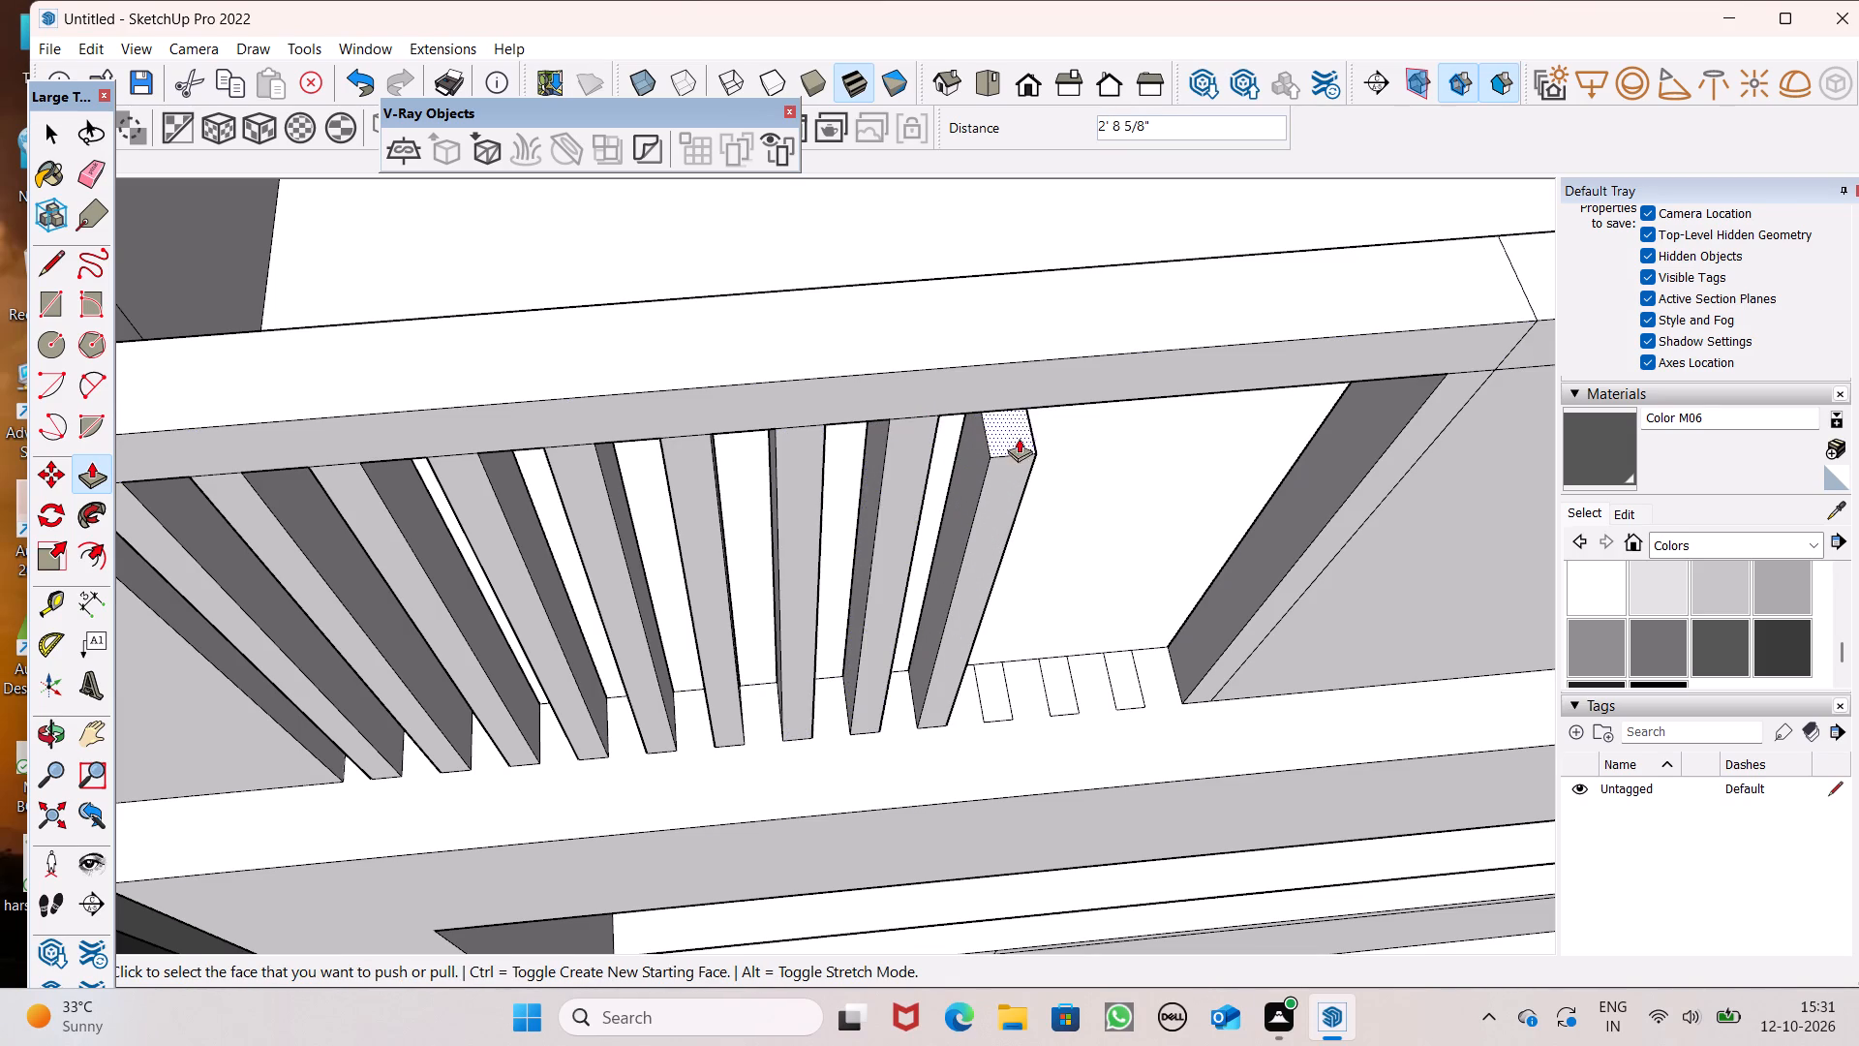
scroll(1024, 415, up, 3)
drag(1023, 425, 1016, 378)
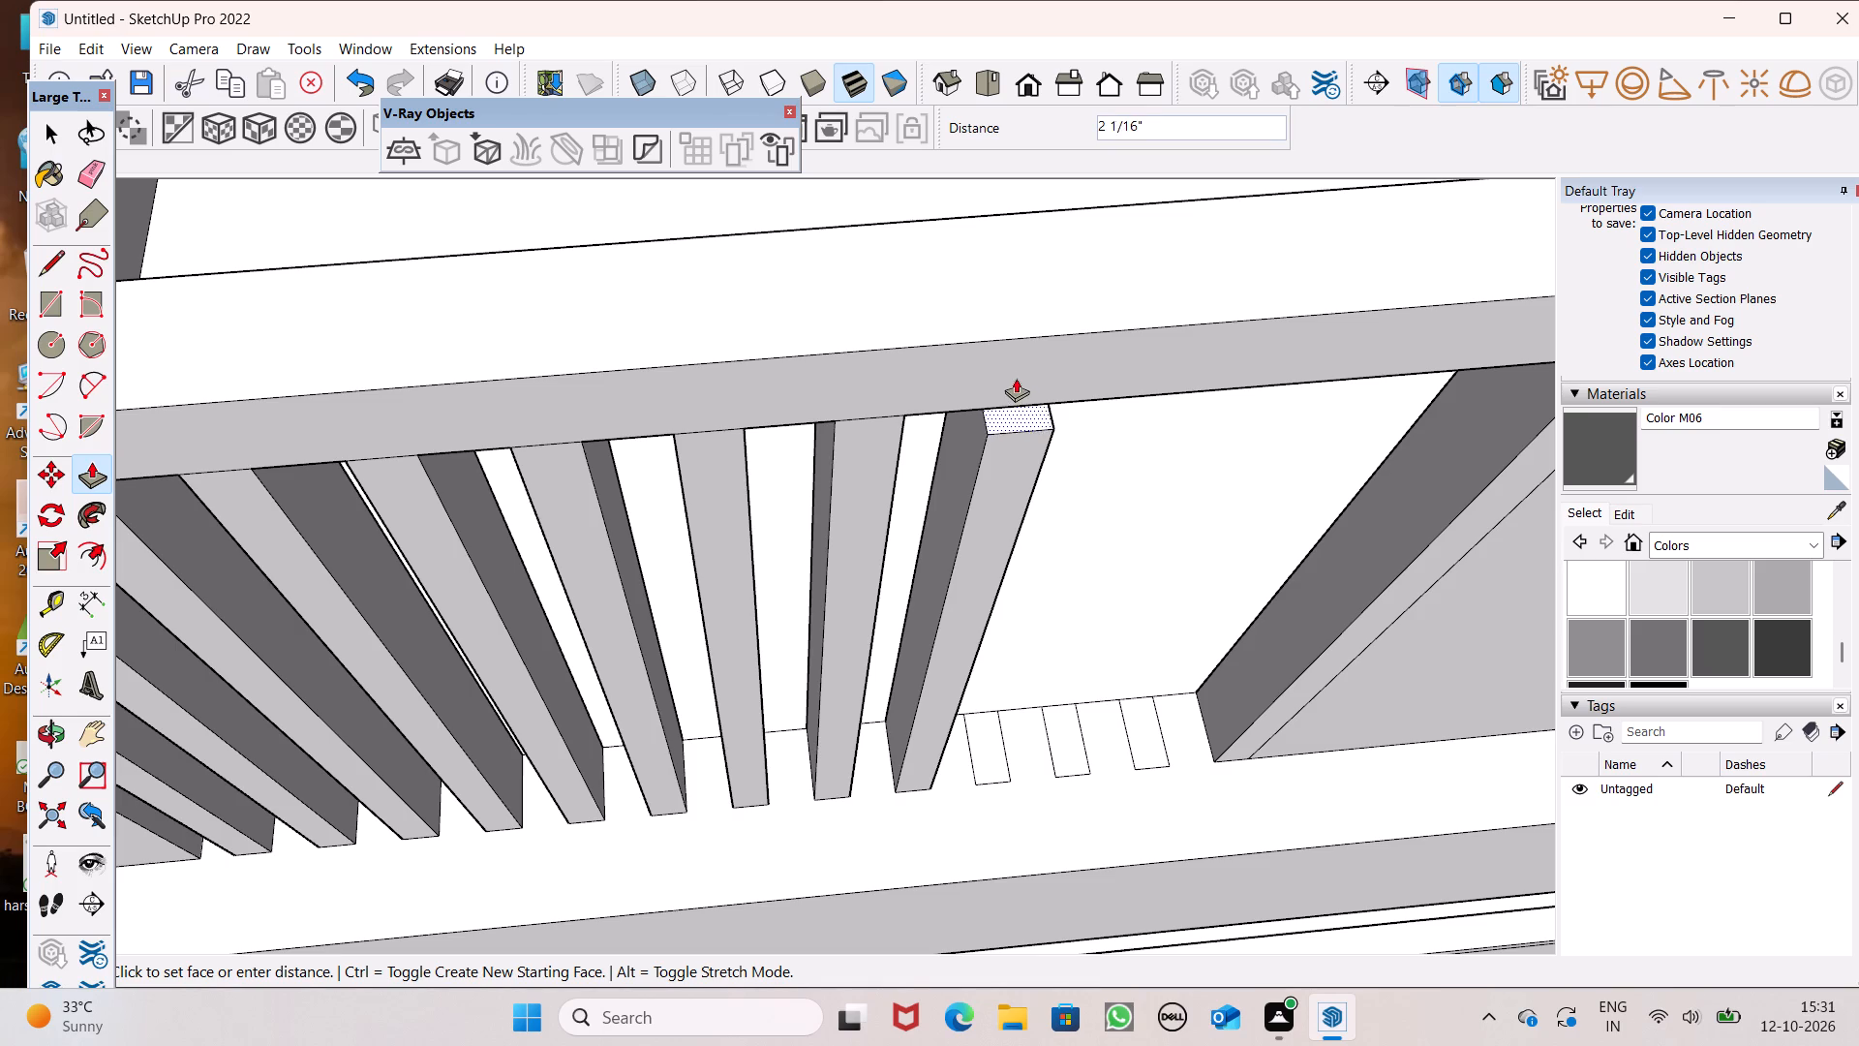
drag(1016, 378, 1013, 362)
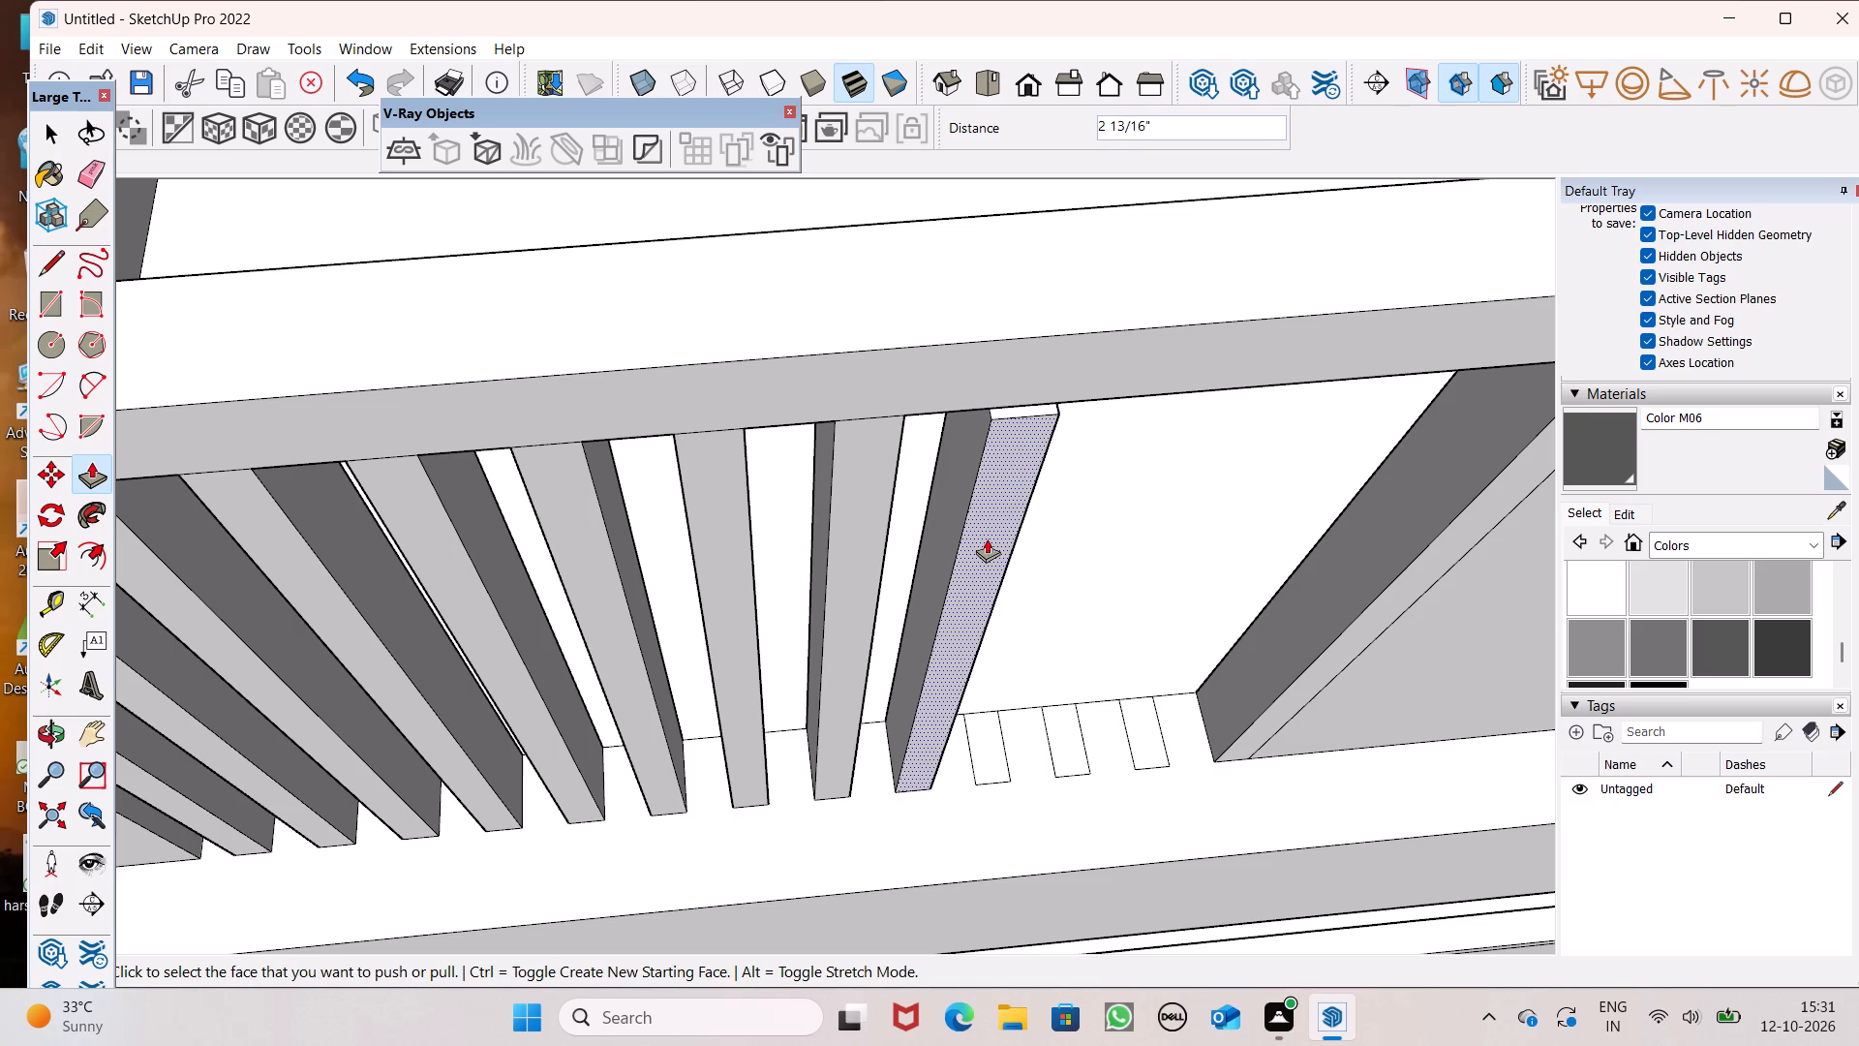
scroll(1039, 376, up, 6)
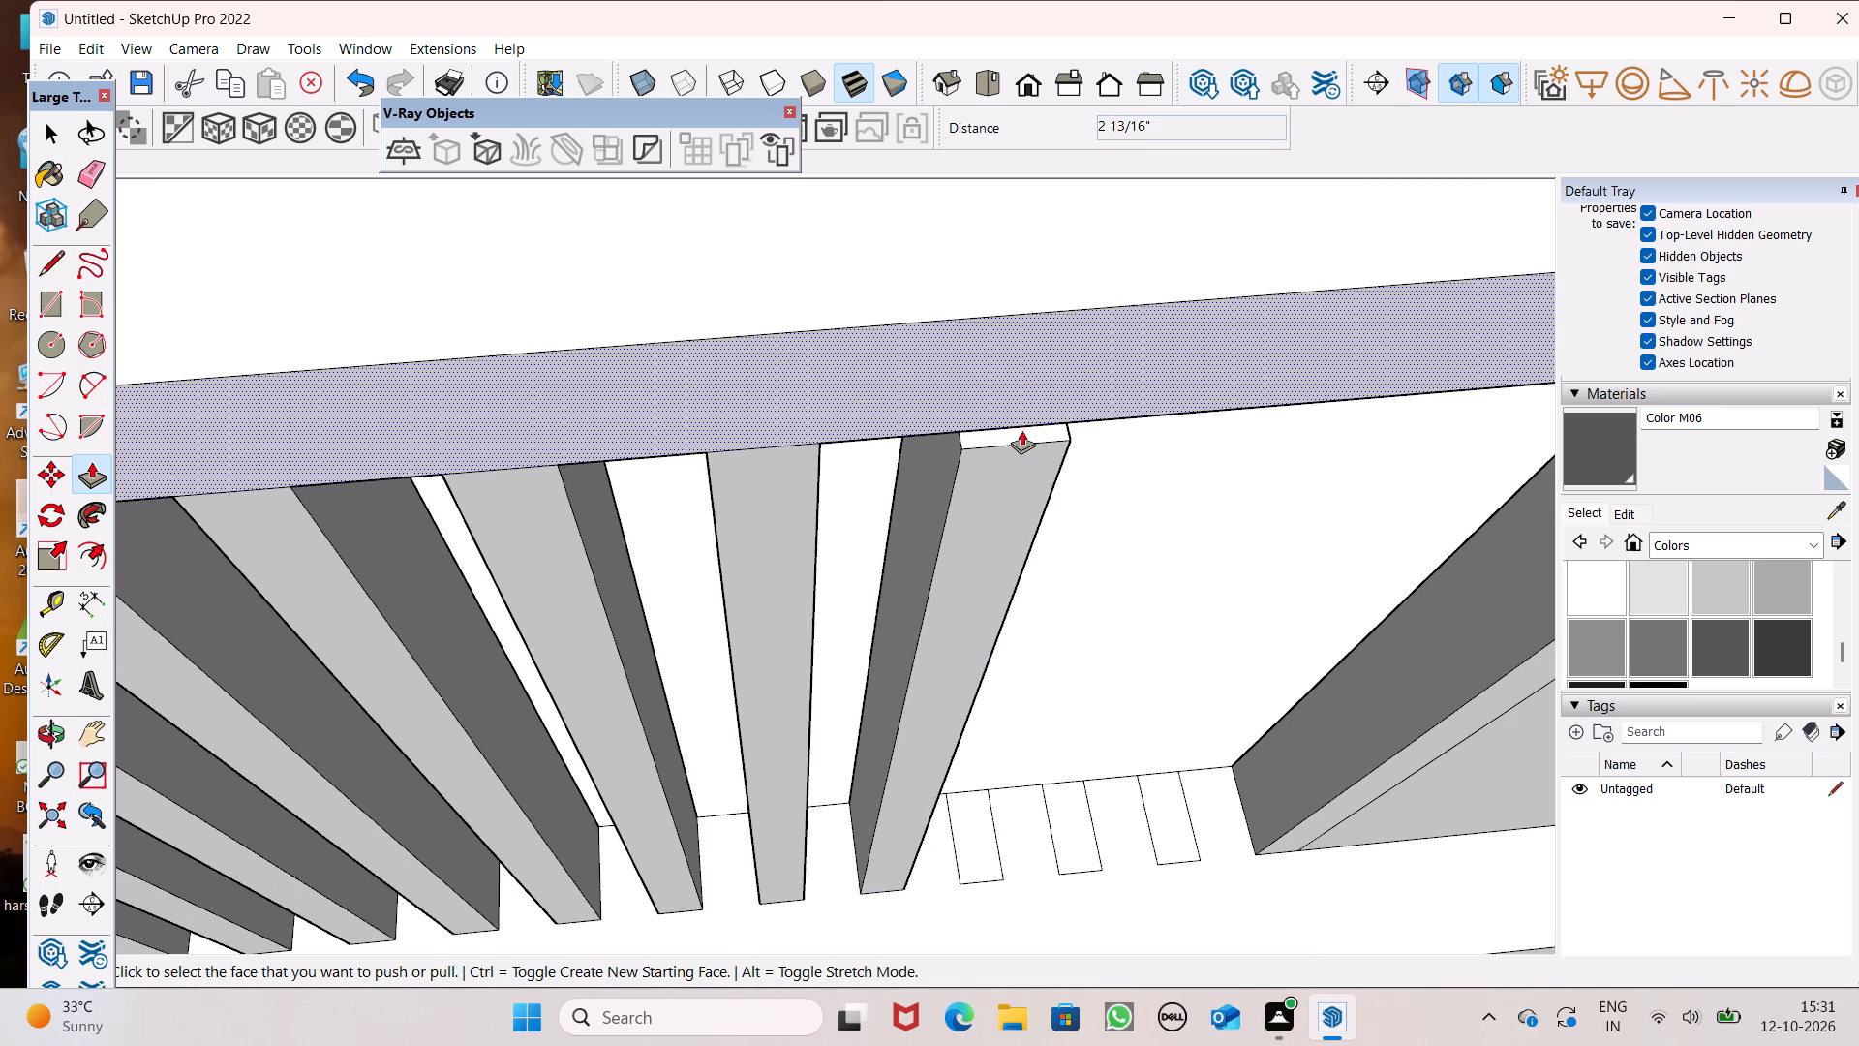
drag(1019, 434, 1022, 411)
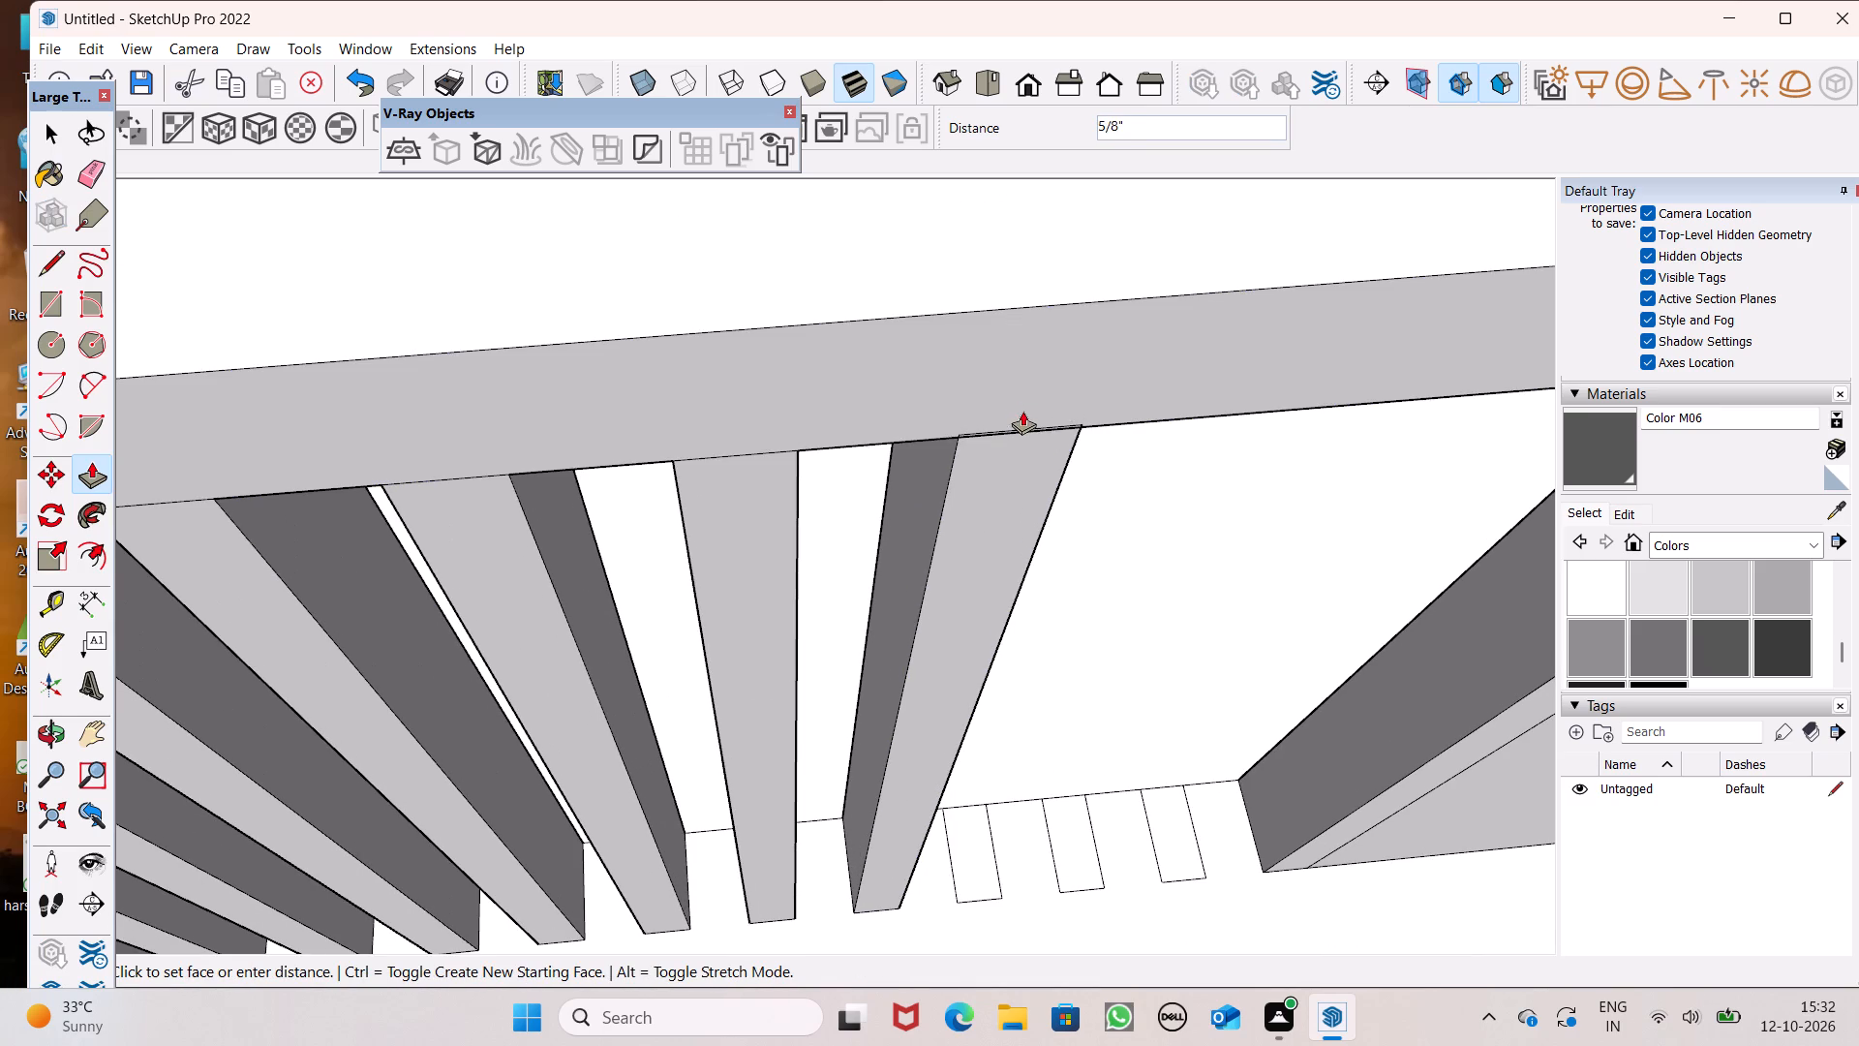
drag(1022, 411, 1022, 414)
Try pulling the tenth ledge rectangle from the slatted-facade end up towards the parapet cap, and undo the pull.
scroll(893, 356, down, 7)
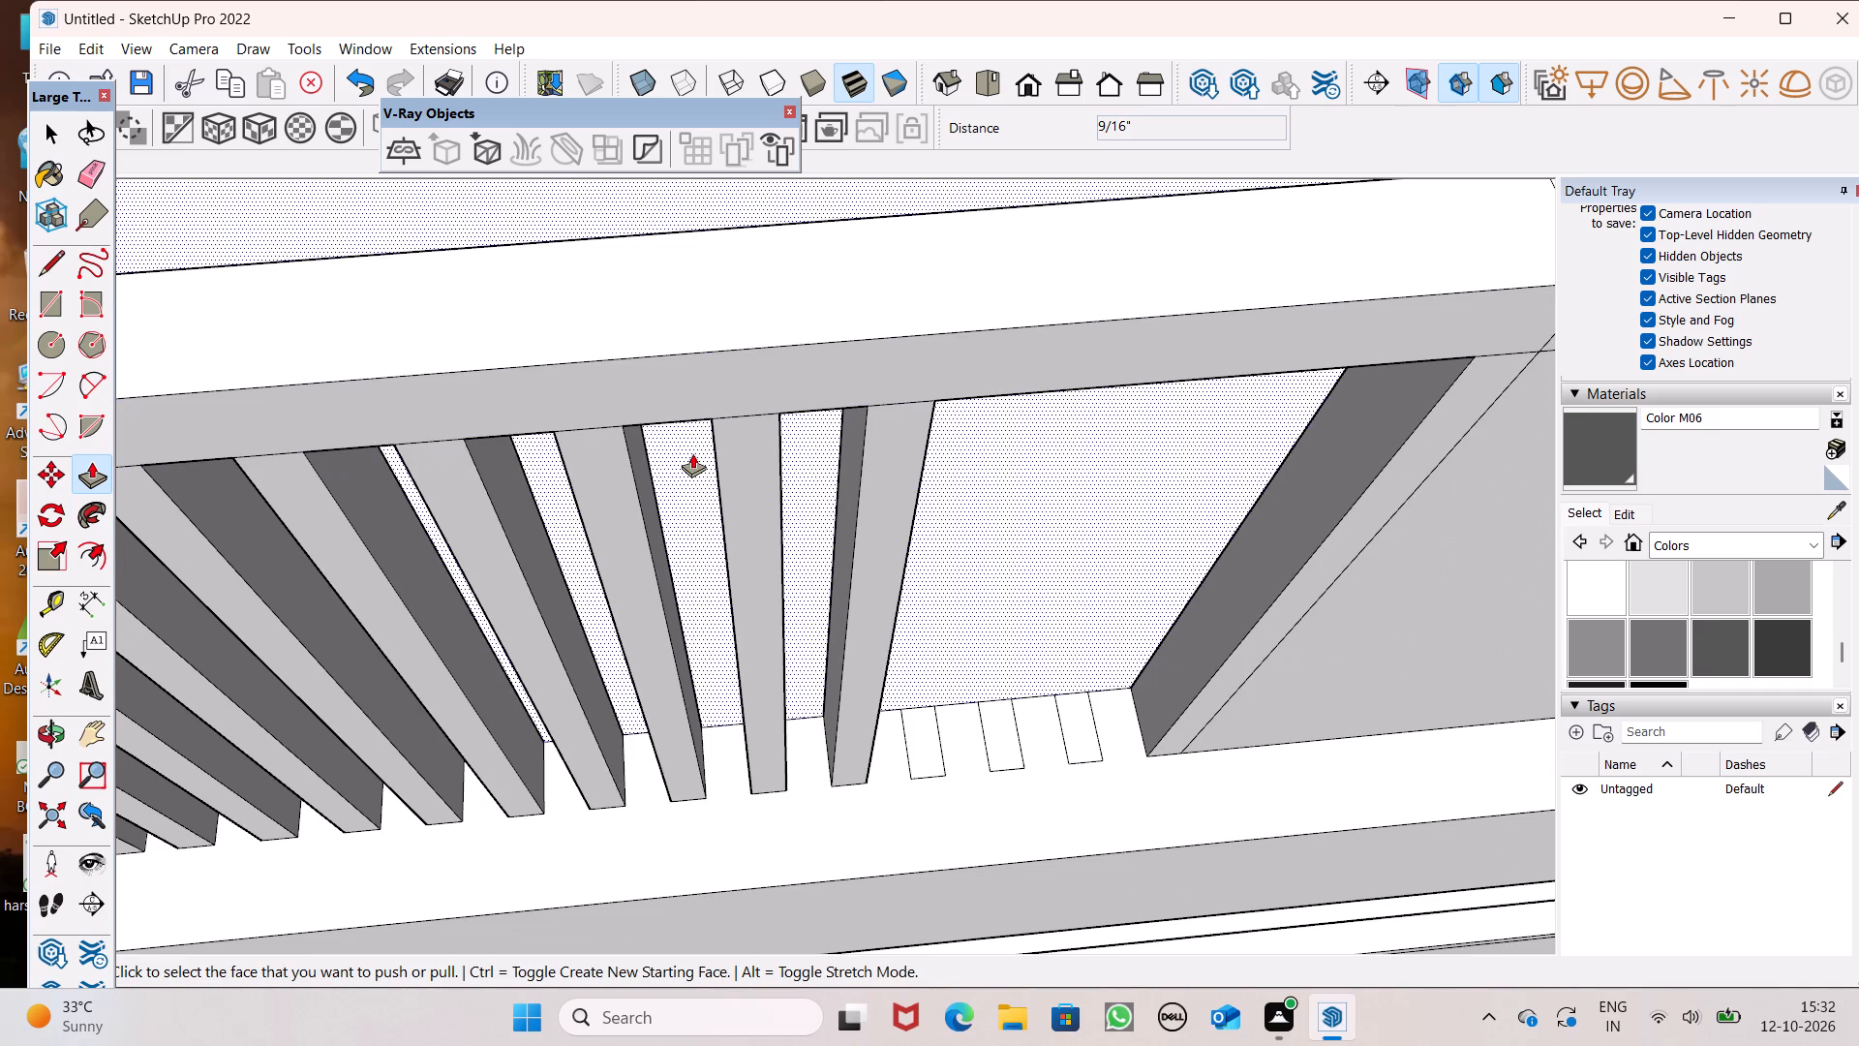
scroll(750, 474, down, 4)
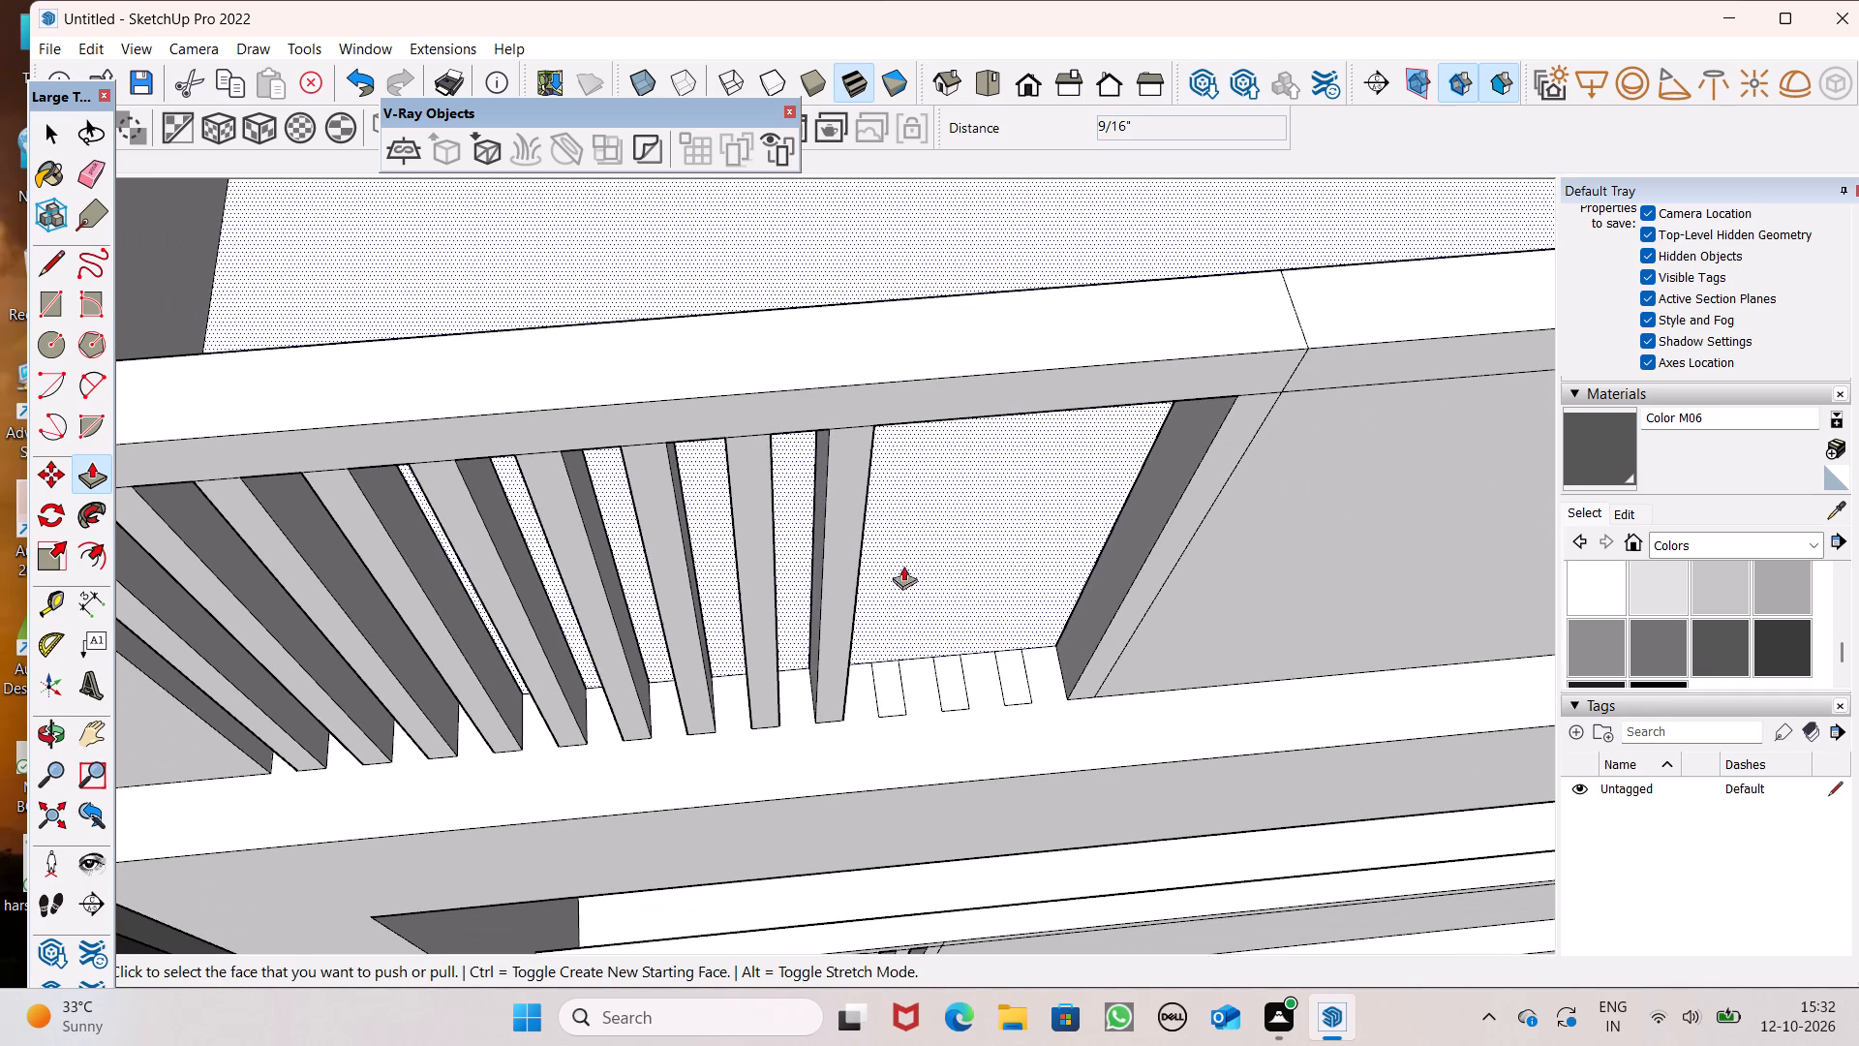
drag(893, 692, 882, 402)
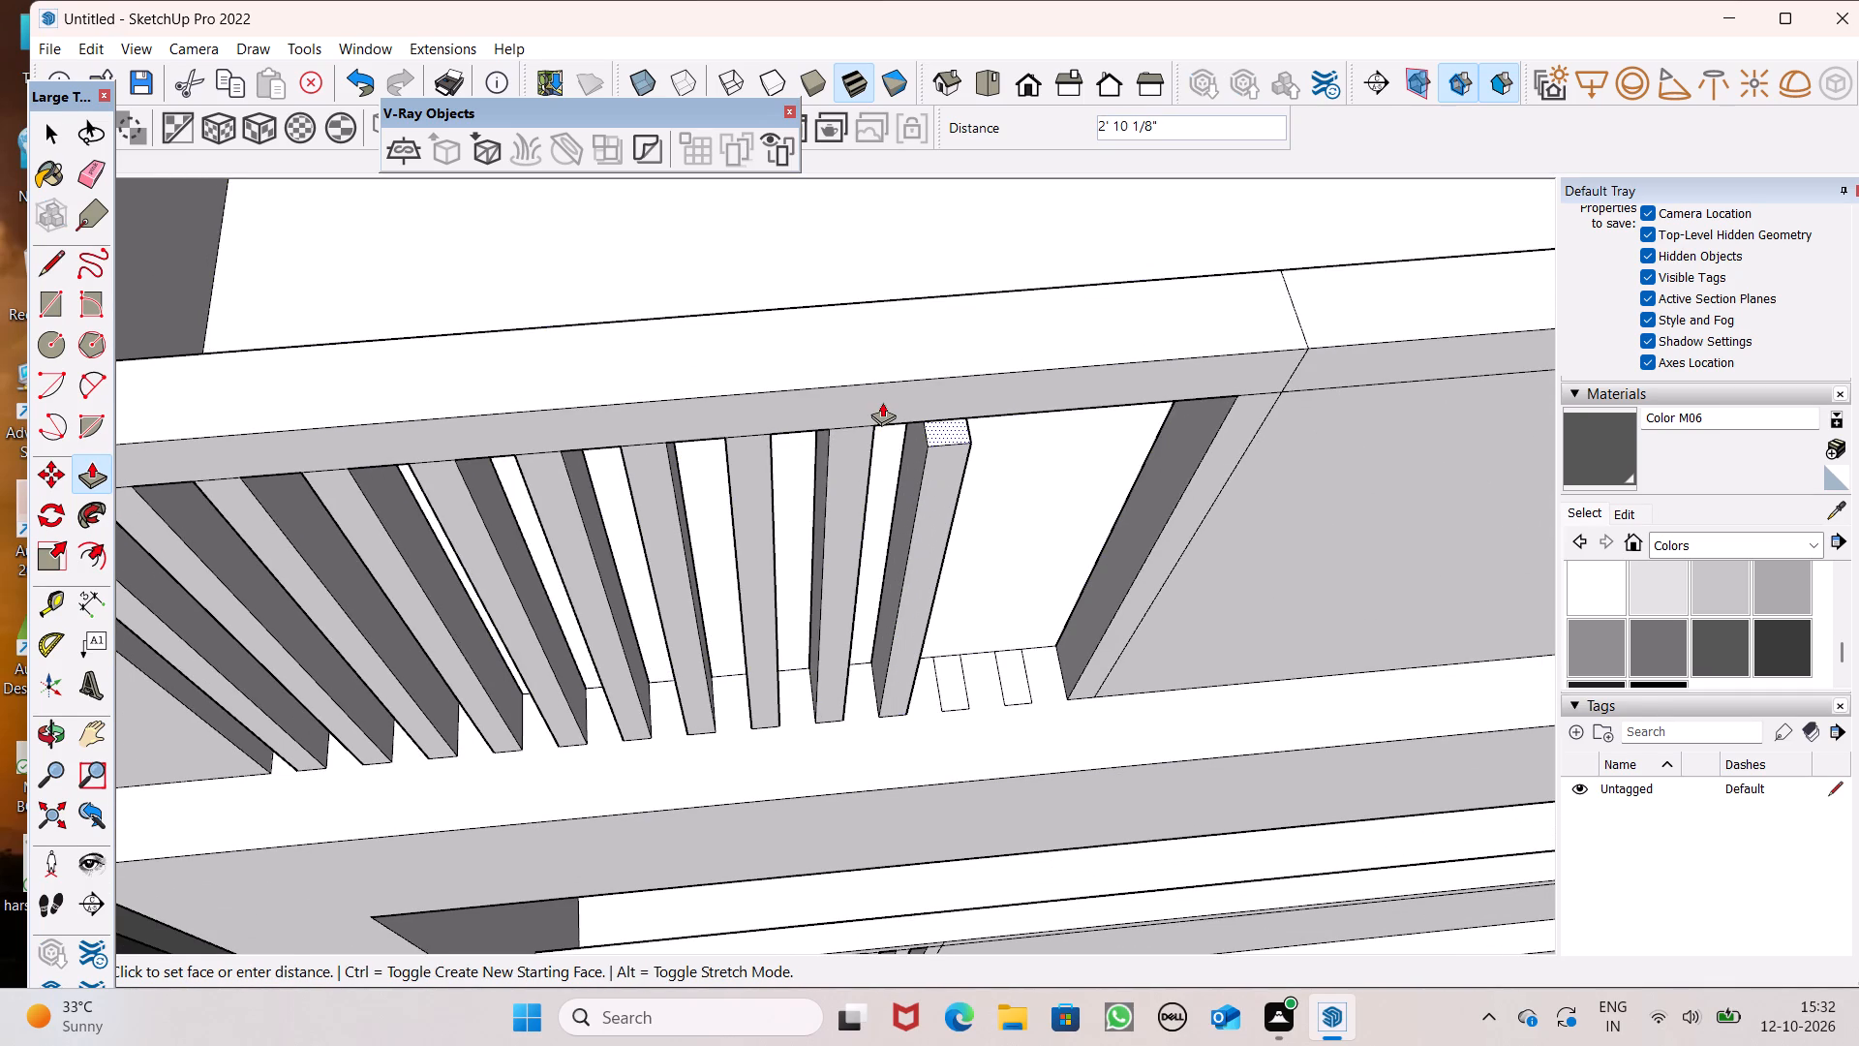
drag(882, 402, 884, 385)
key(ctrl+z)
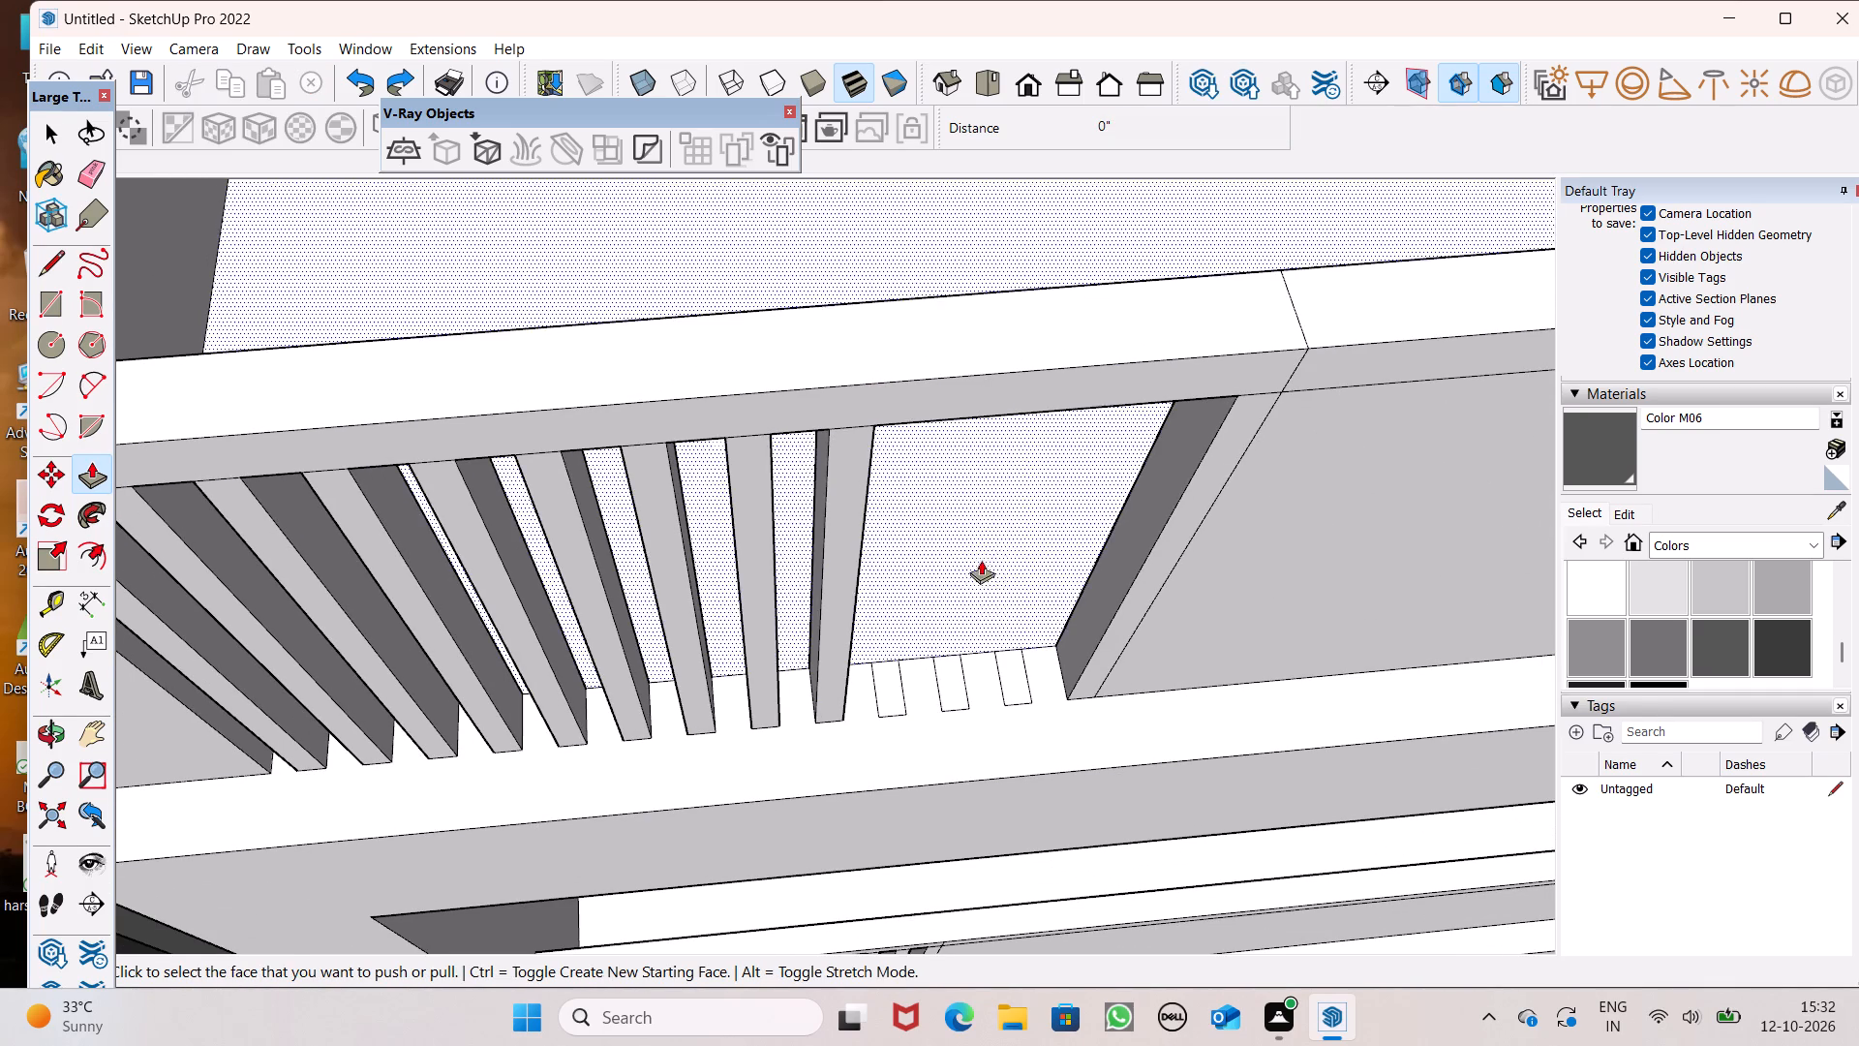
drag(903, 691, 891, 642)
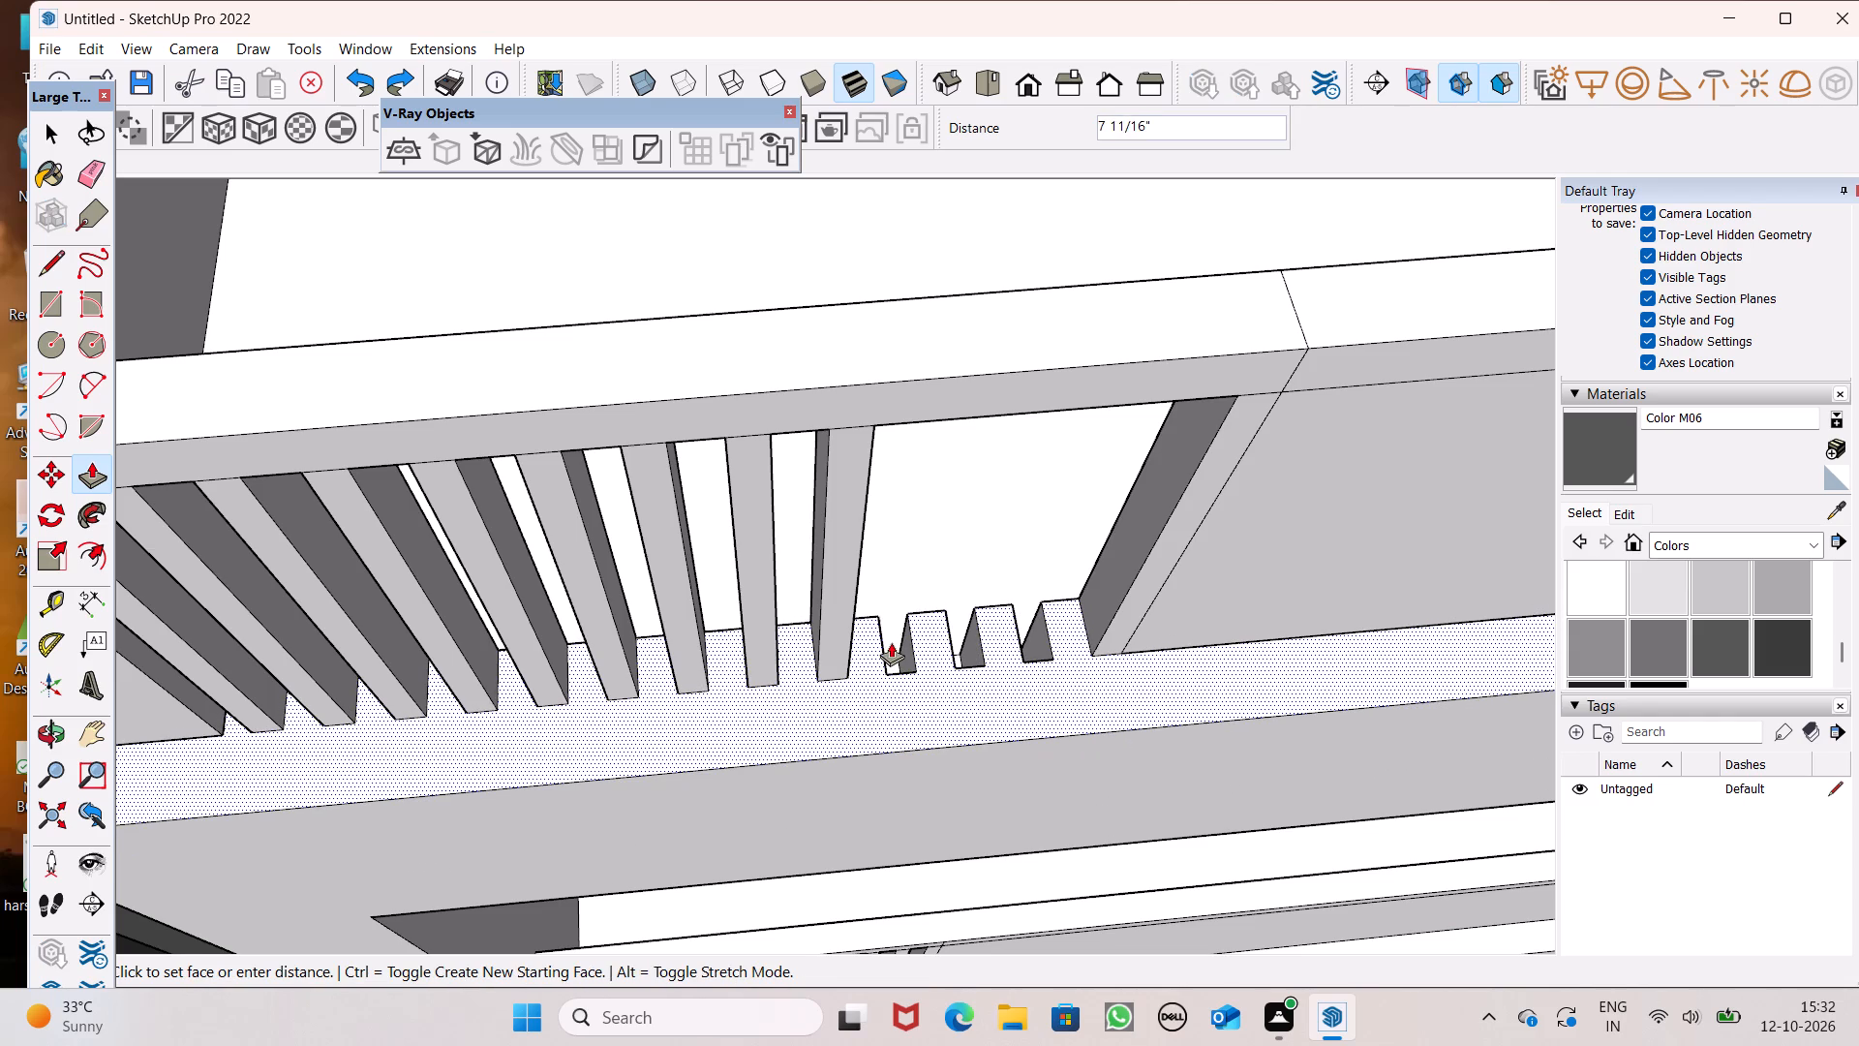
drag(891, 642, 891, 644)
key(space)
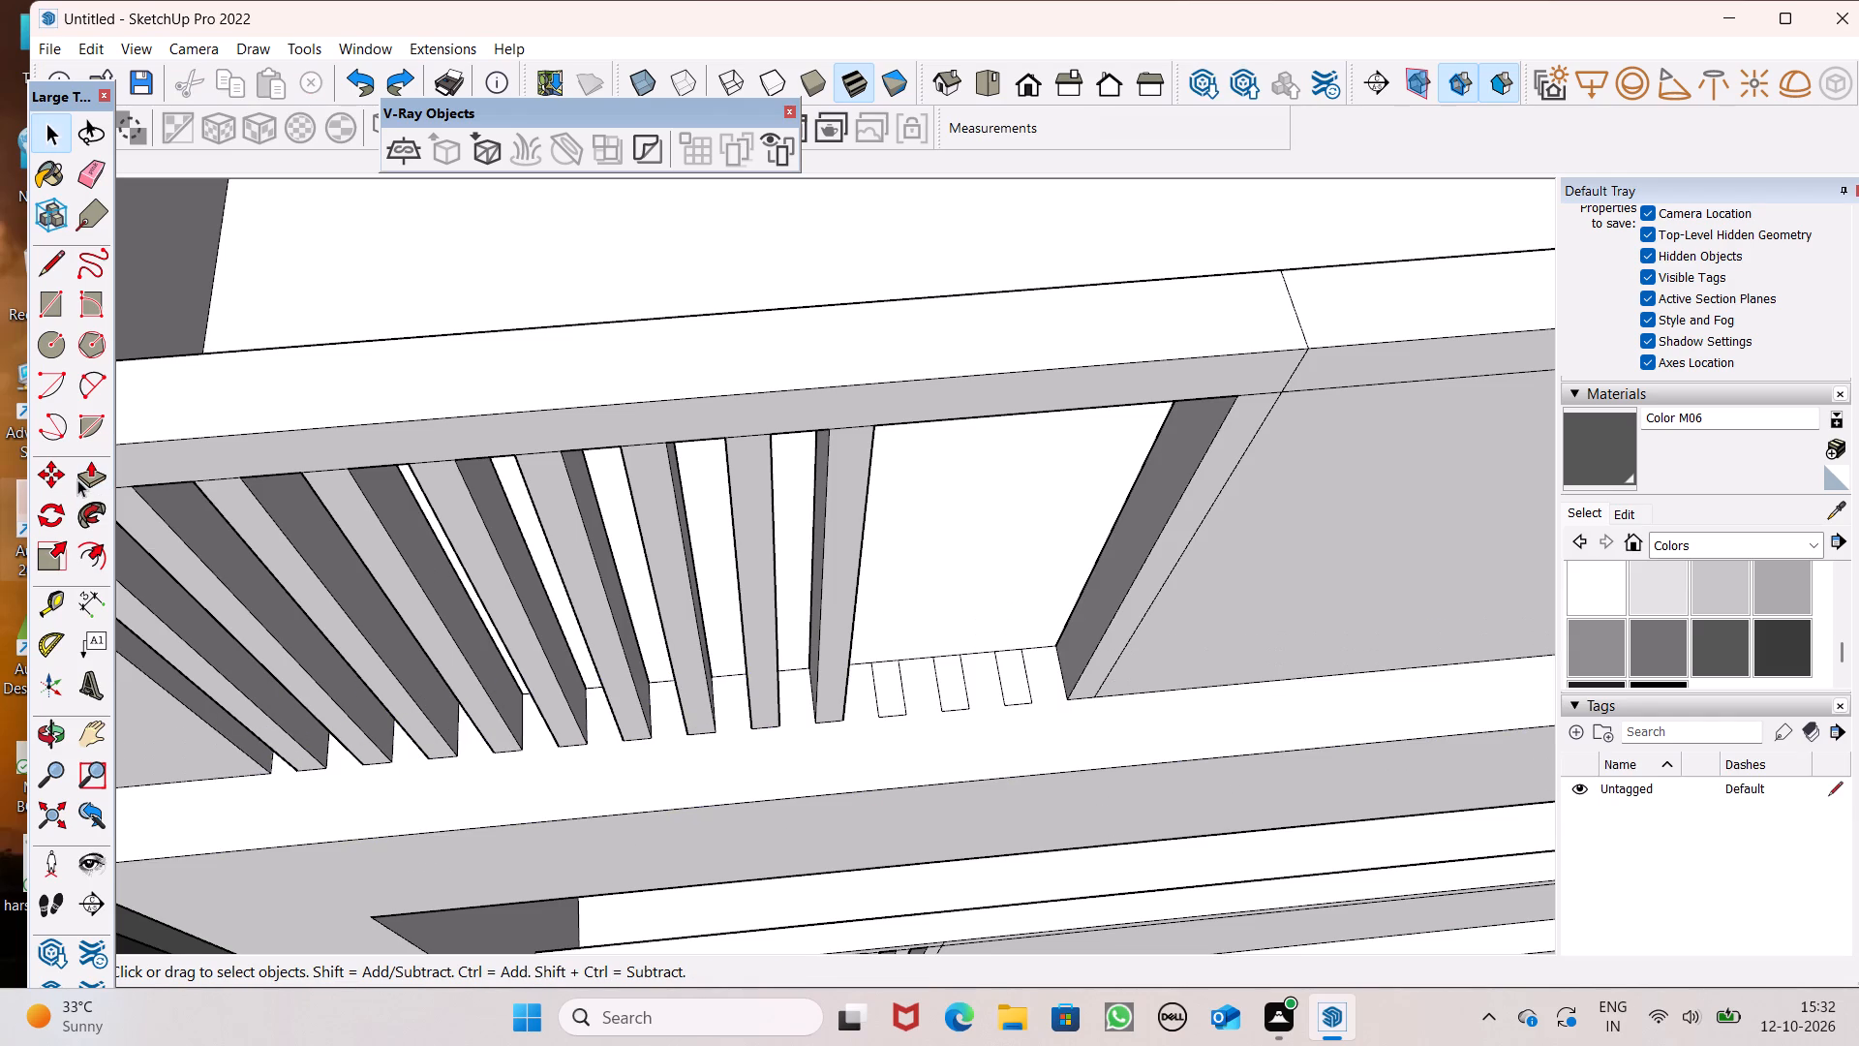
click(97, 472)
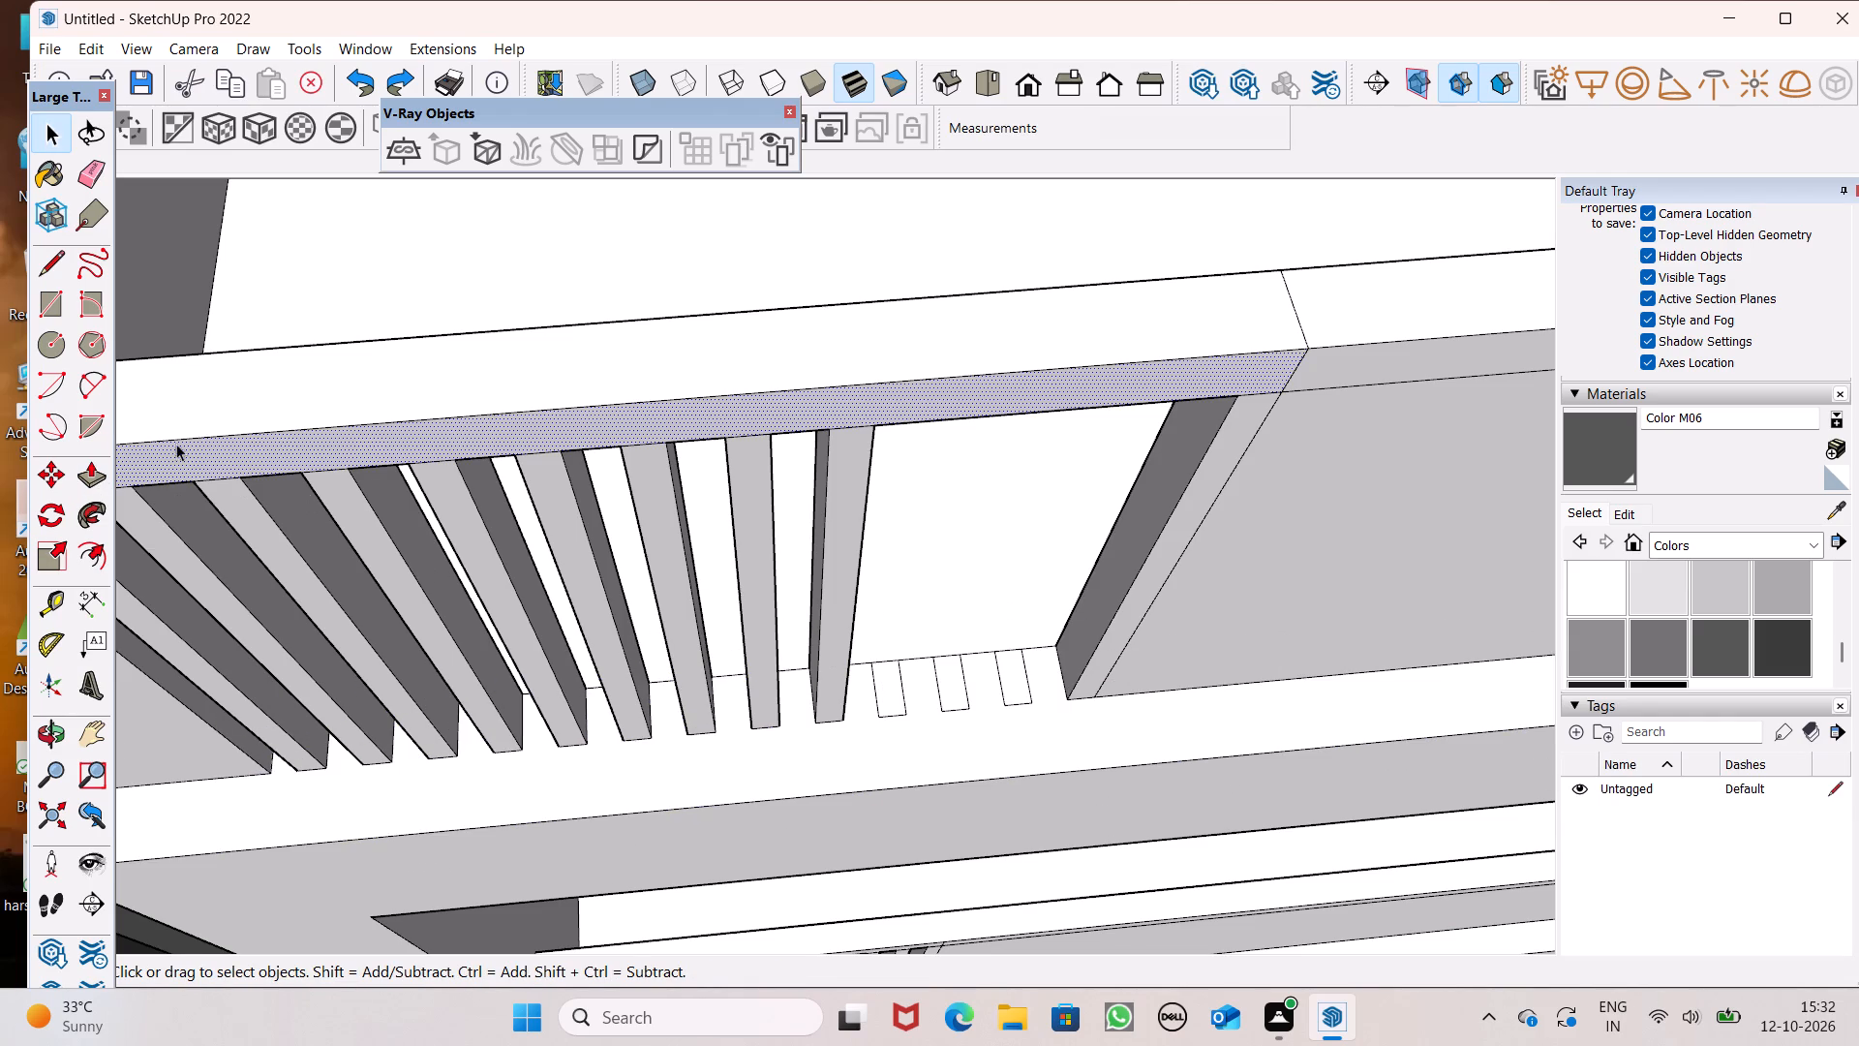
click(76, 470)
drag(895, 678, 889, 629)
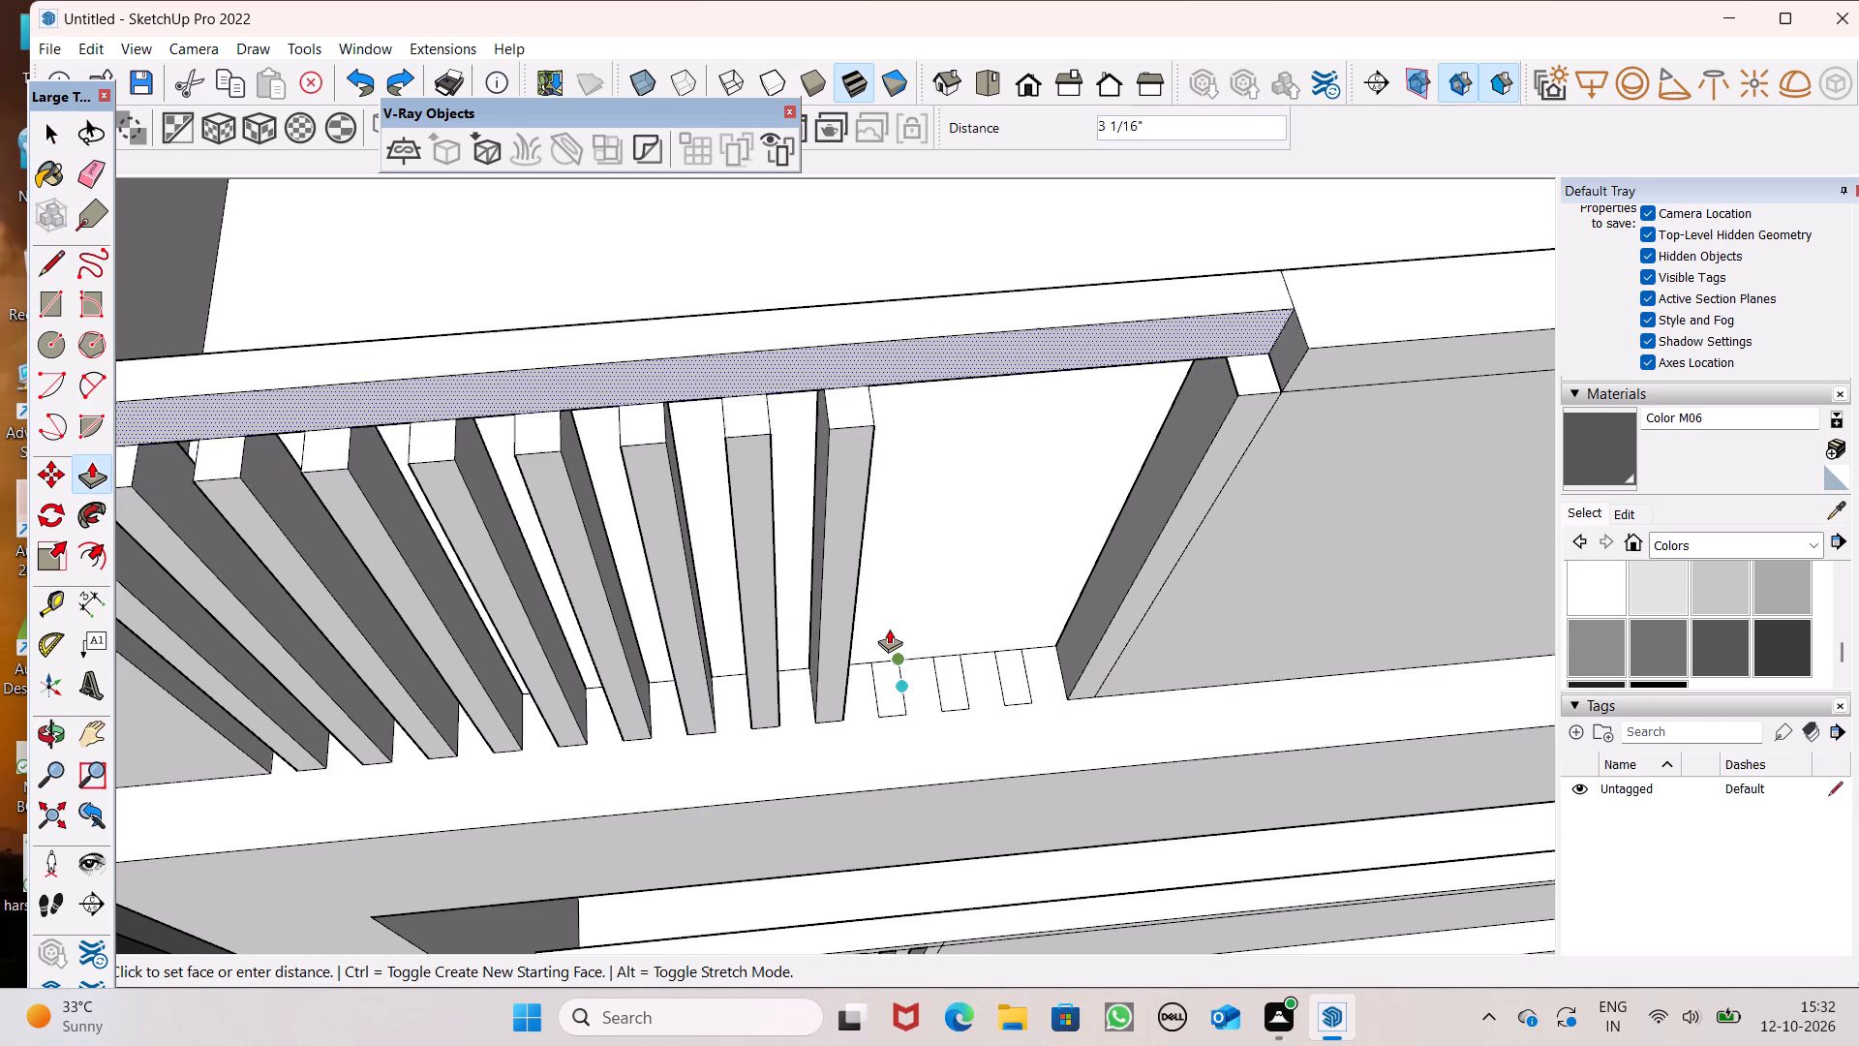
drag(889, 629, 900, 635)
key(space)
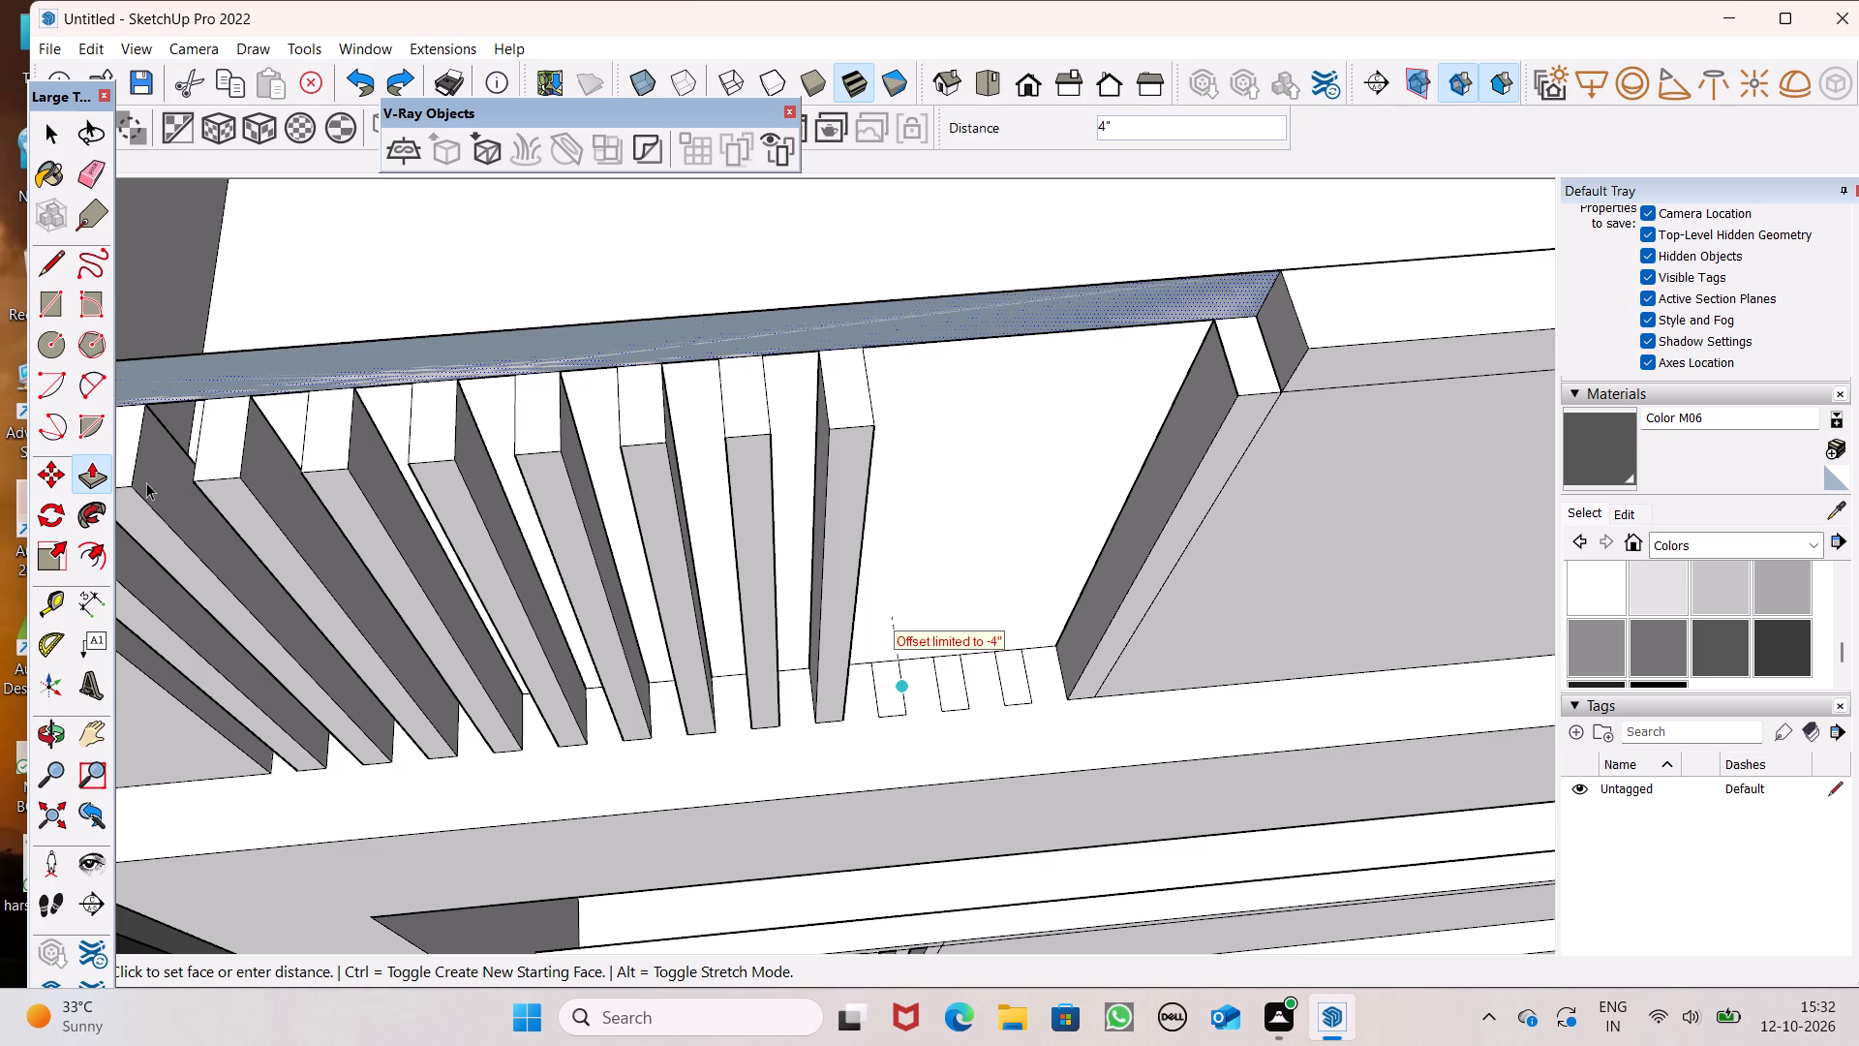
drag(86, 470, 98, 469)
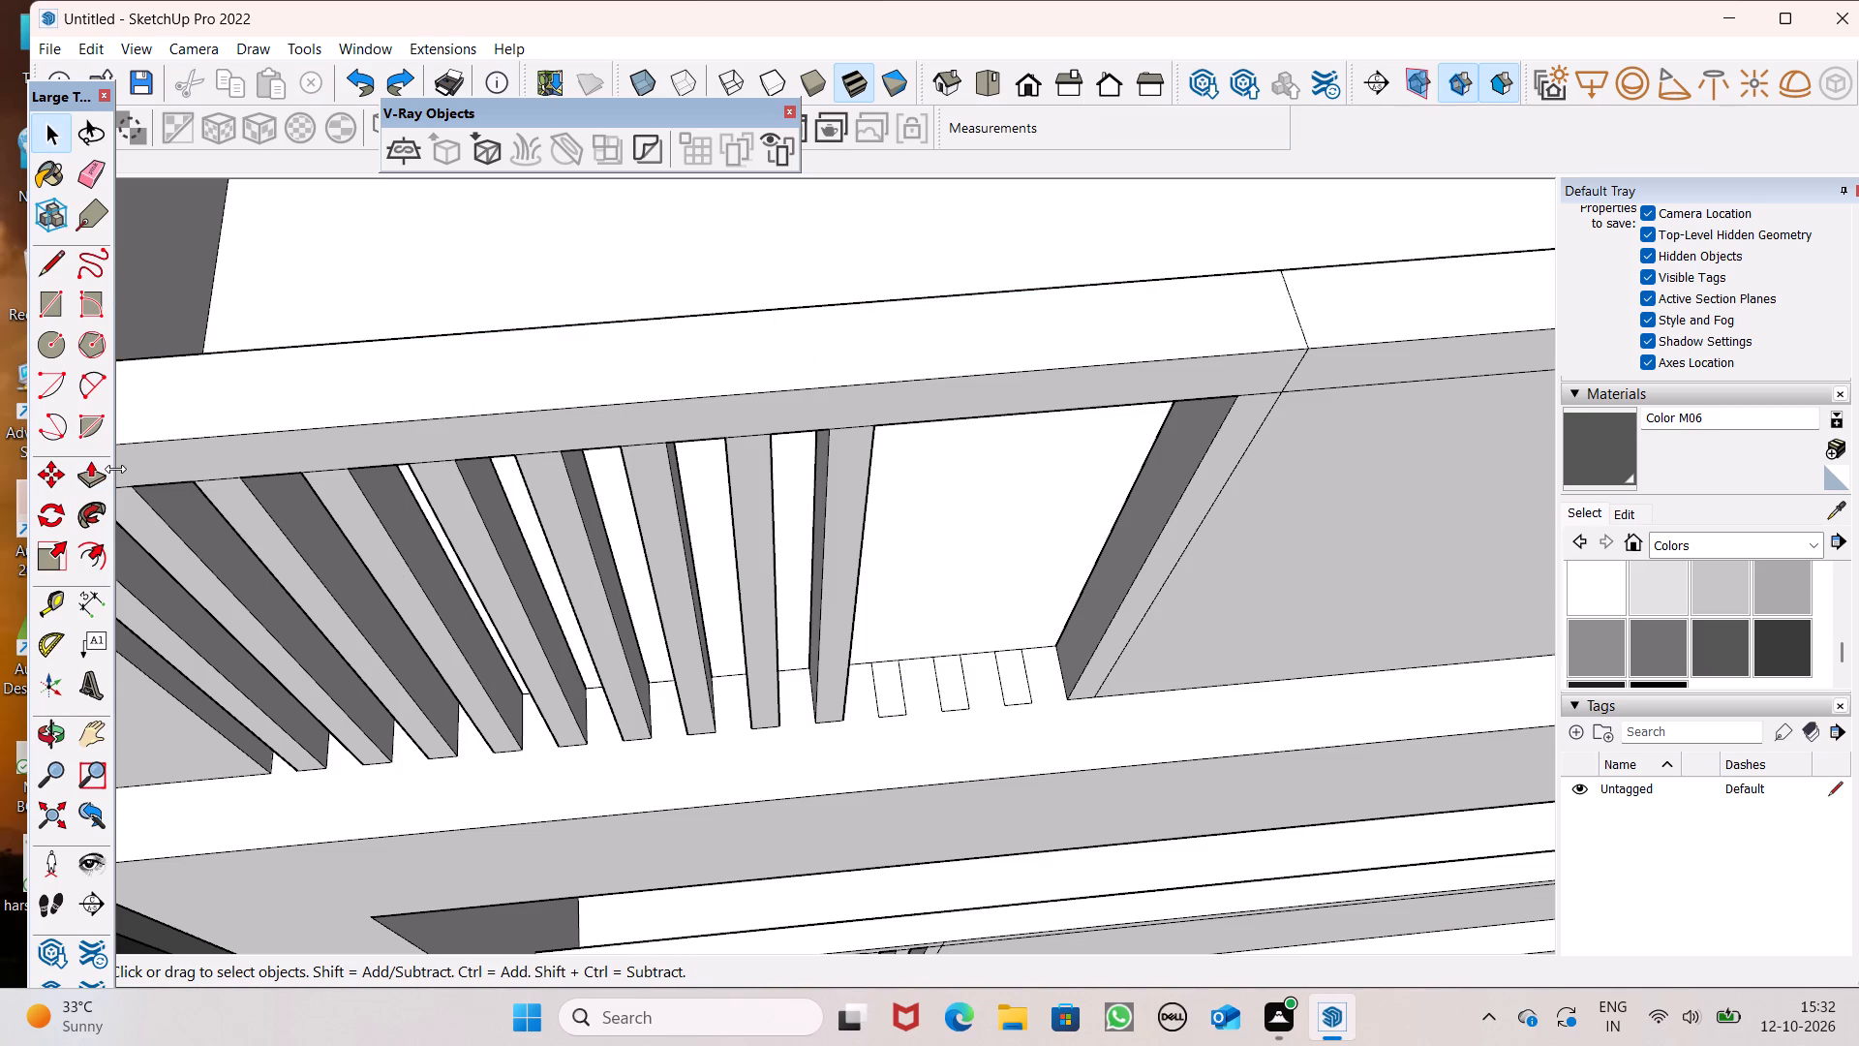
Pull the tenth ledge rectangle from the slatted-facade end up 3' to the parapet cap.
click(96, 475)
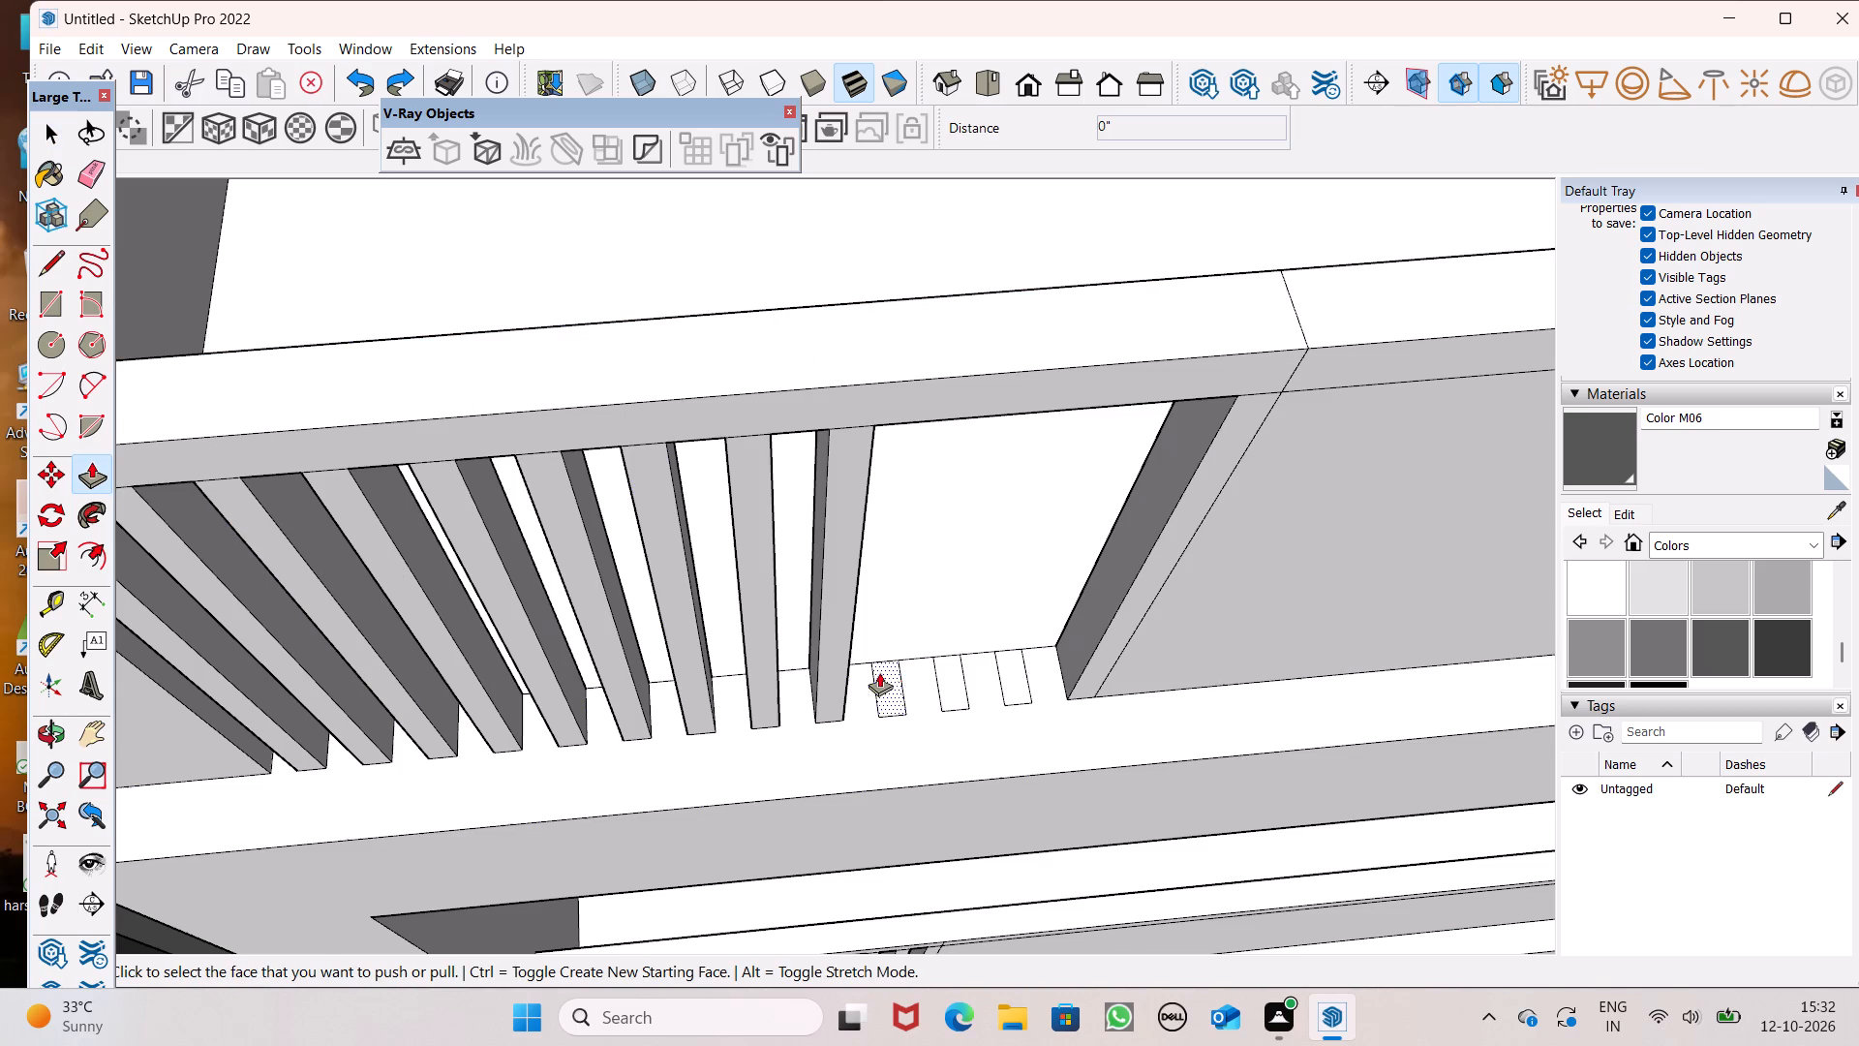
drag(895, 698, 884, 453)
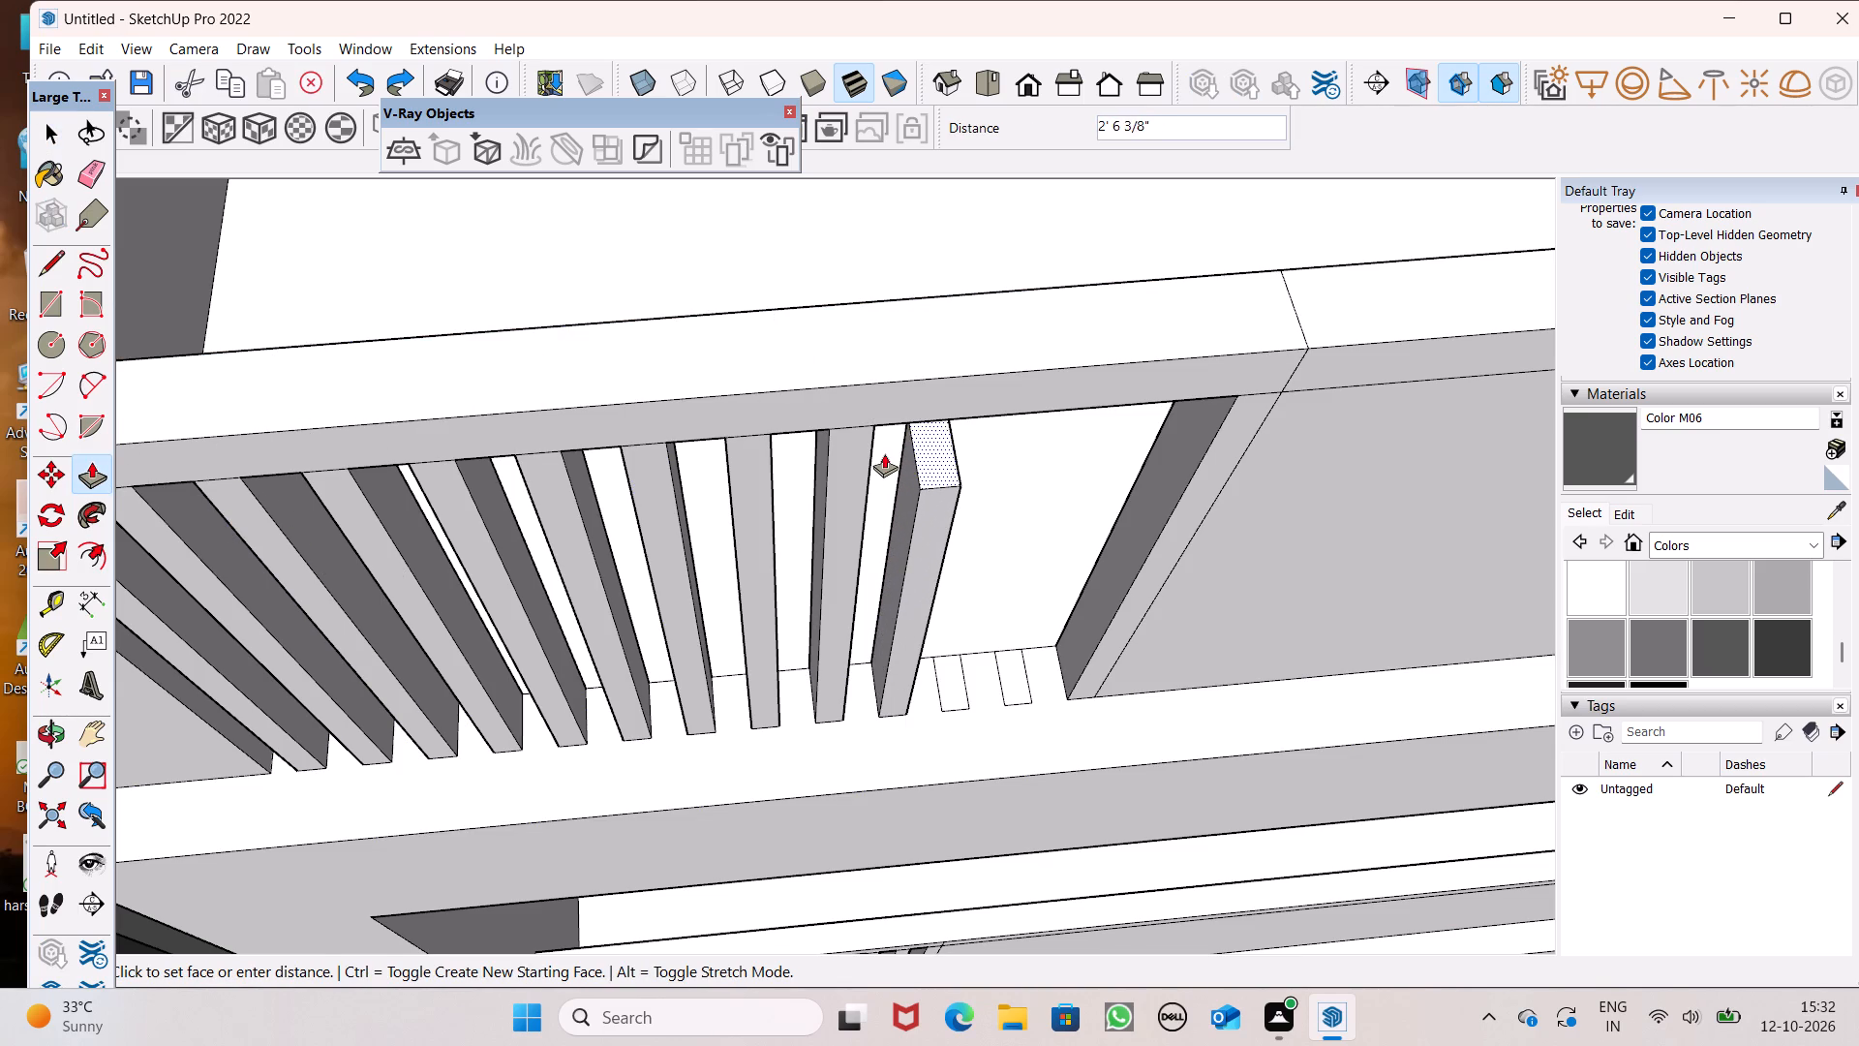
drag(884, 453, 899, 423)
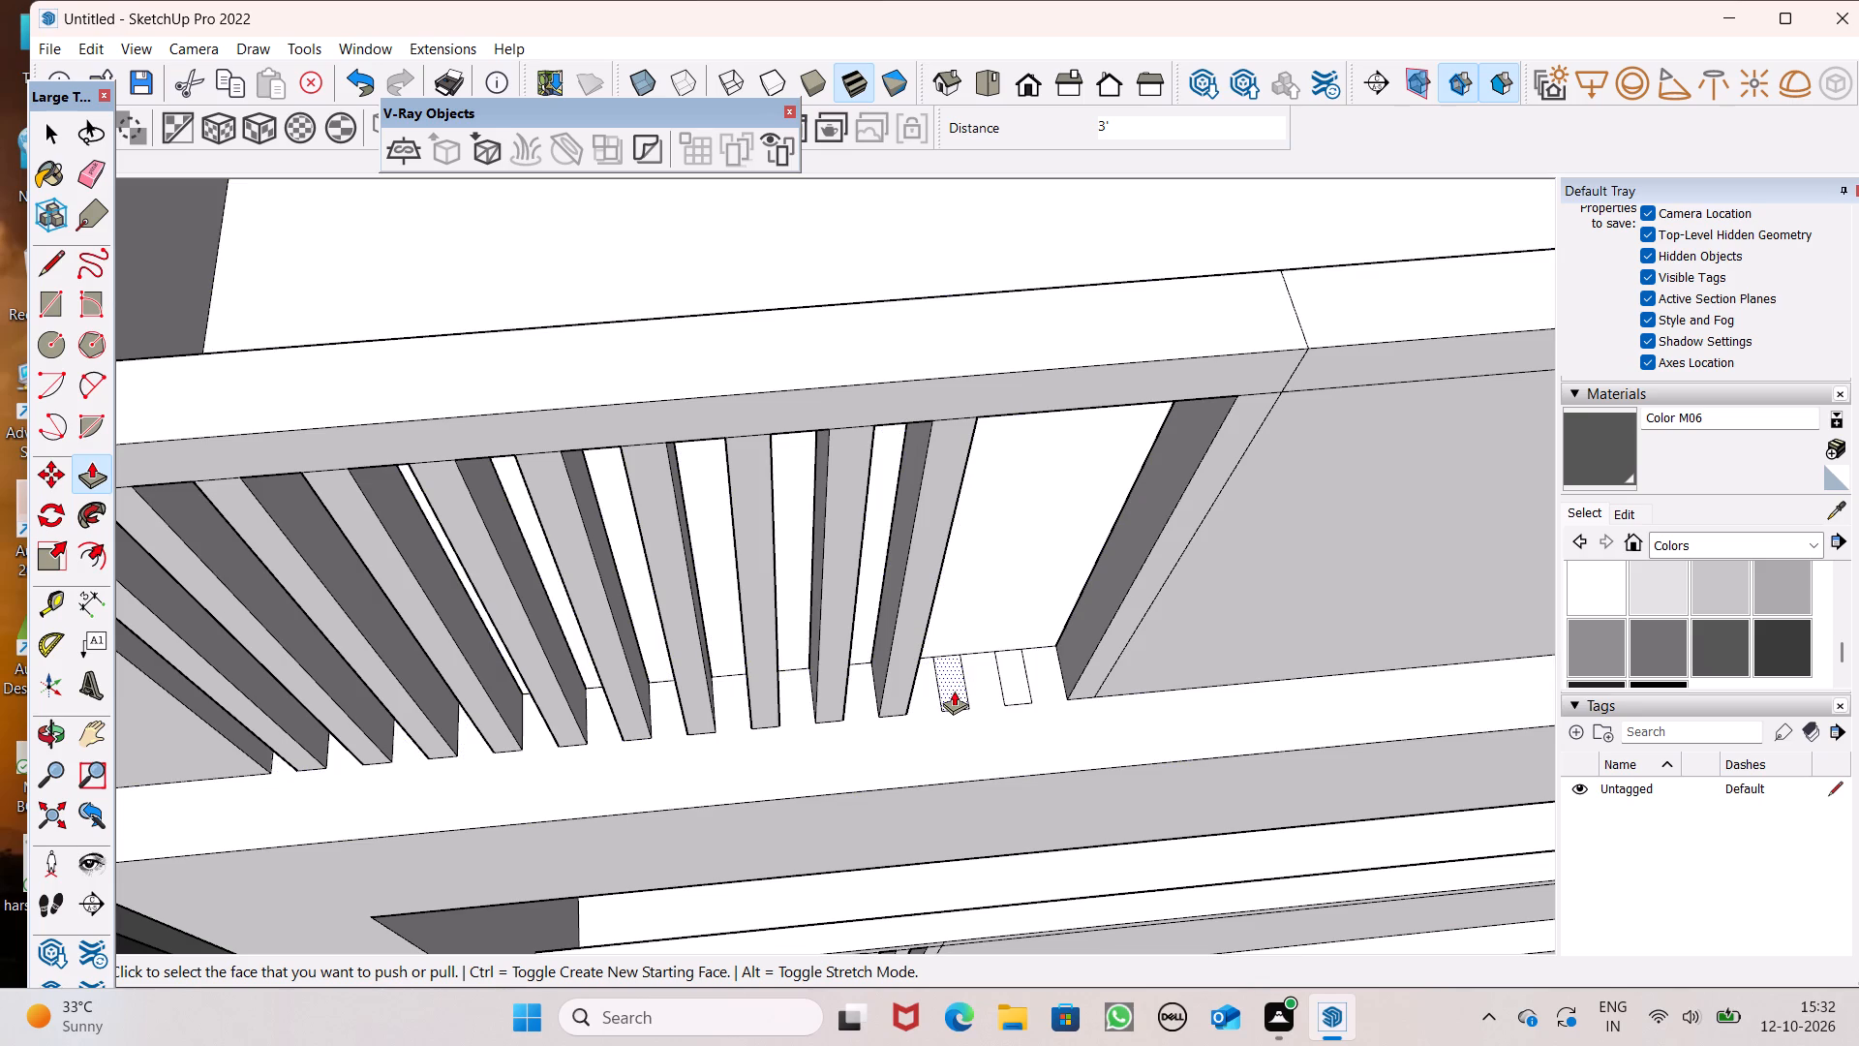
Pull the eleventh ledge rectangle up 2' 9 5/16" and extend its top another 2 11/16" to meet the cap.
drag(953, 688, 1000, 405)
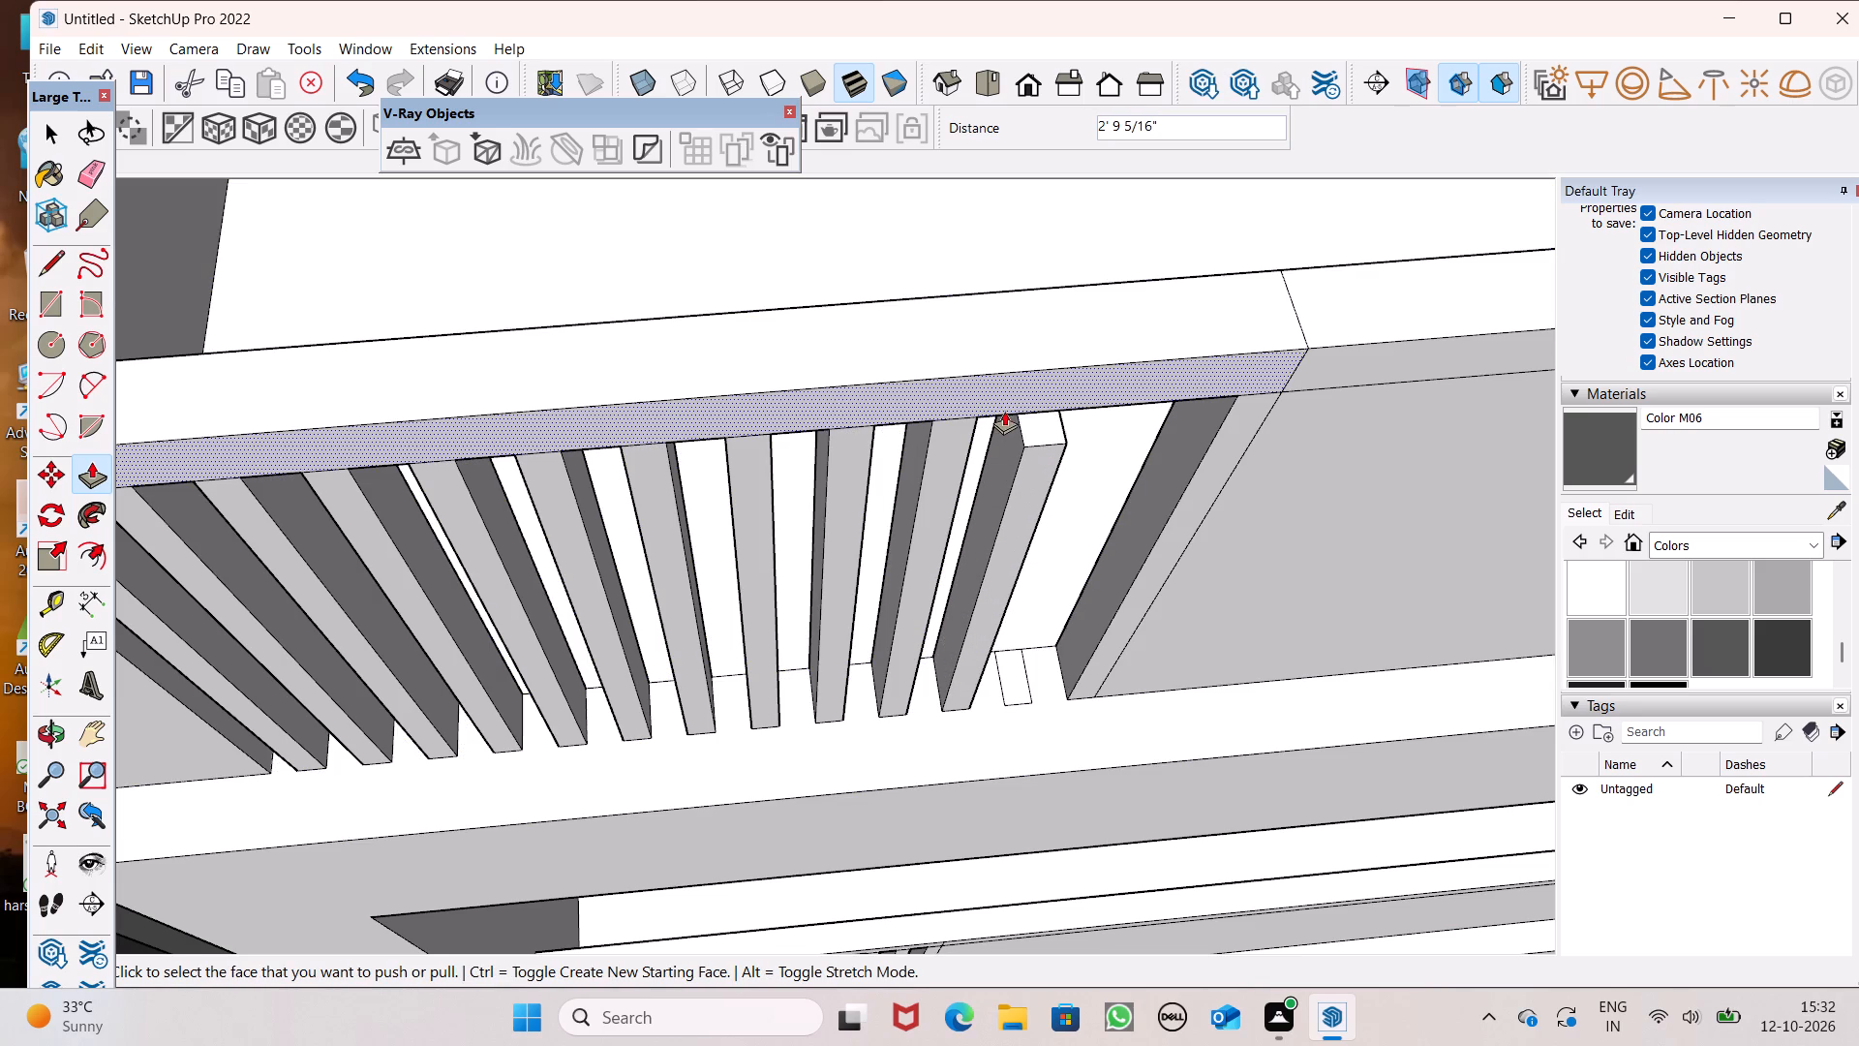
scroll(1053, 403, up, 6)
drag(1037, 448, 1035, 421)
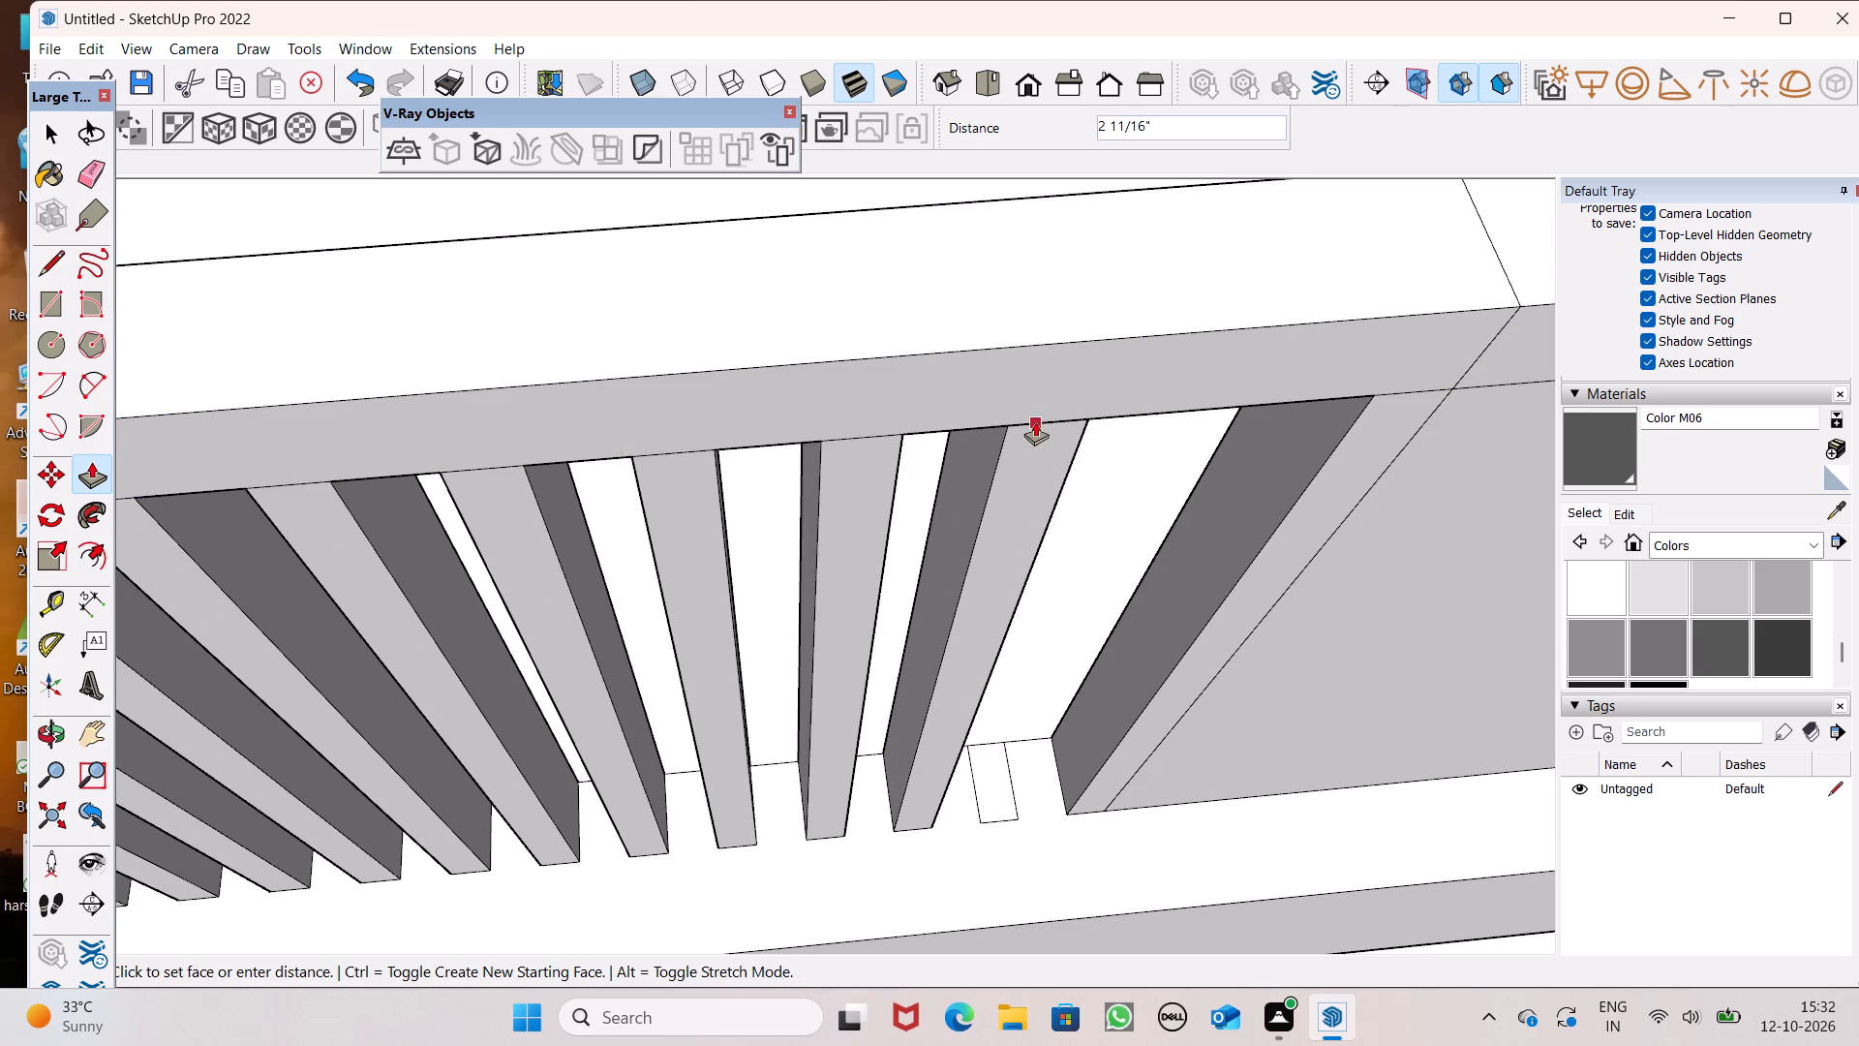
drag(1035, 421, 1035, 415)
Pull the twelfth and last ledge rectangle up to just short of the parapet cap.
drag(1002, 794, 1059, 482)
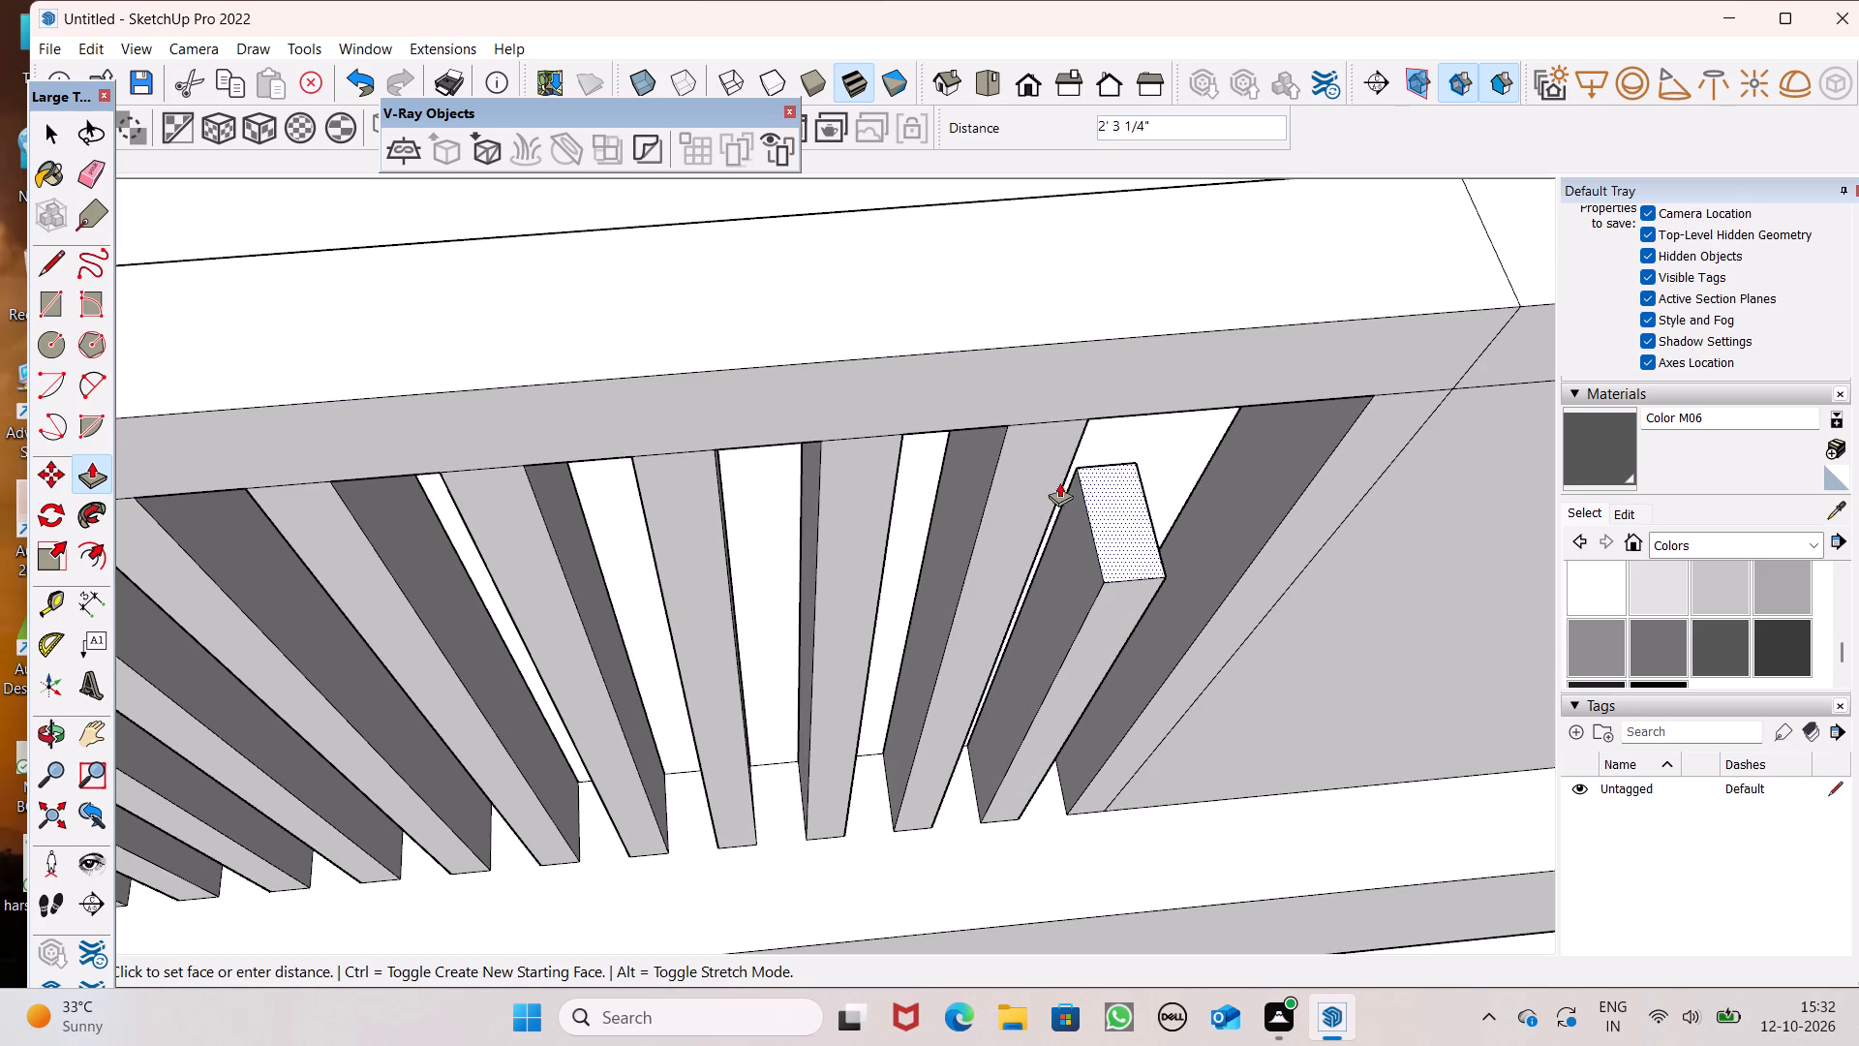
drag(1059, 482, 1097, 372)
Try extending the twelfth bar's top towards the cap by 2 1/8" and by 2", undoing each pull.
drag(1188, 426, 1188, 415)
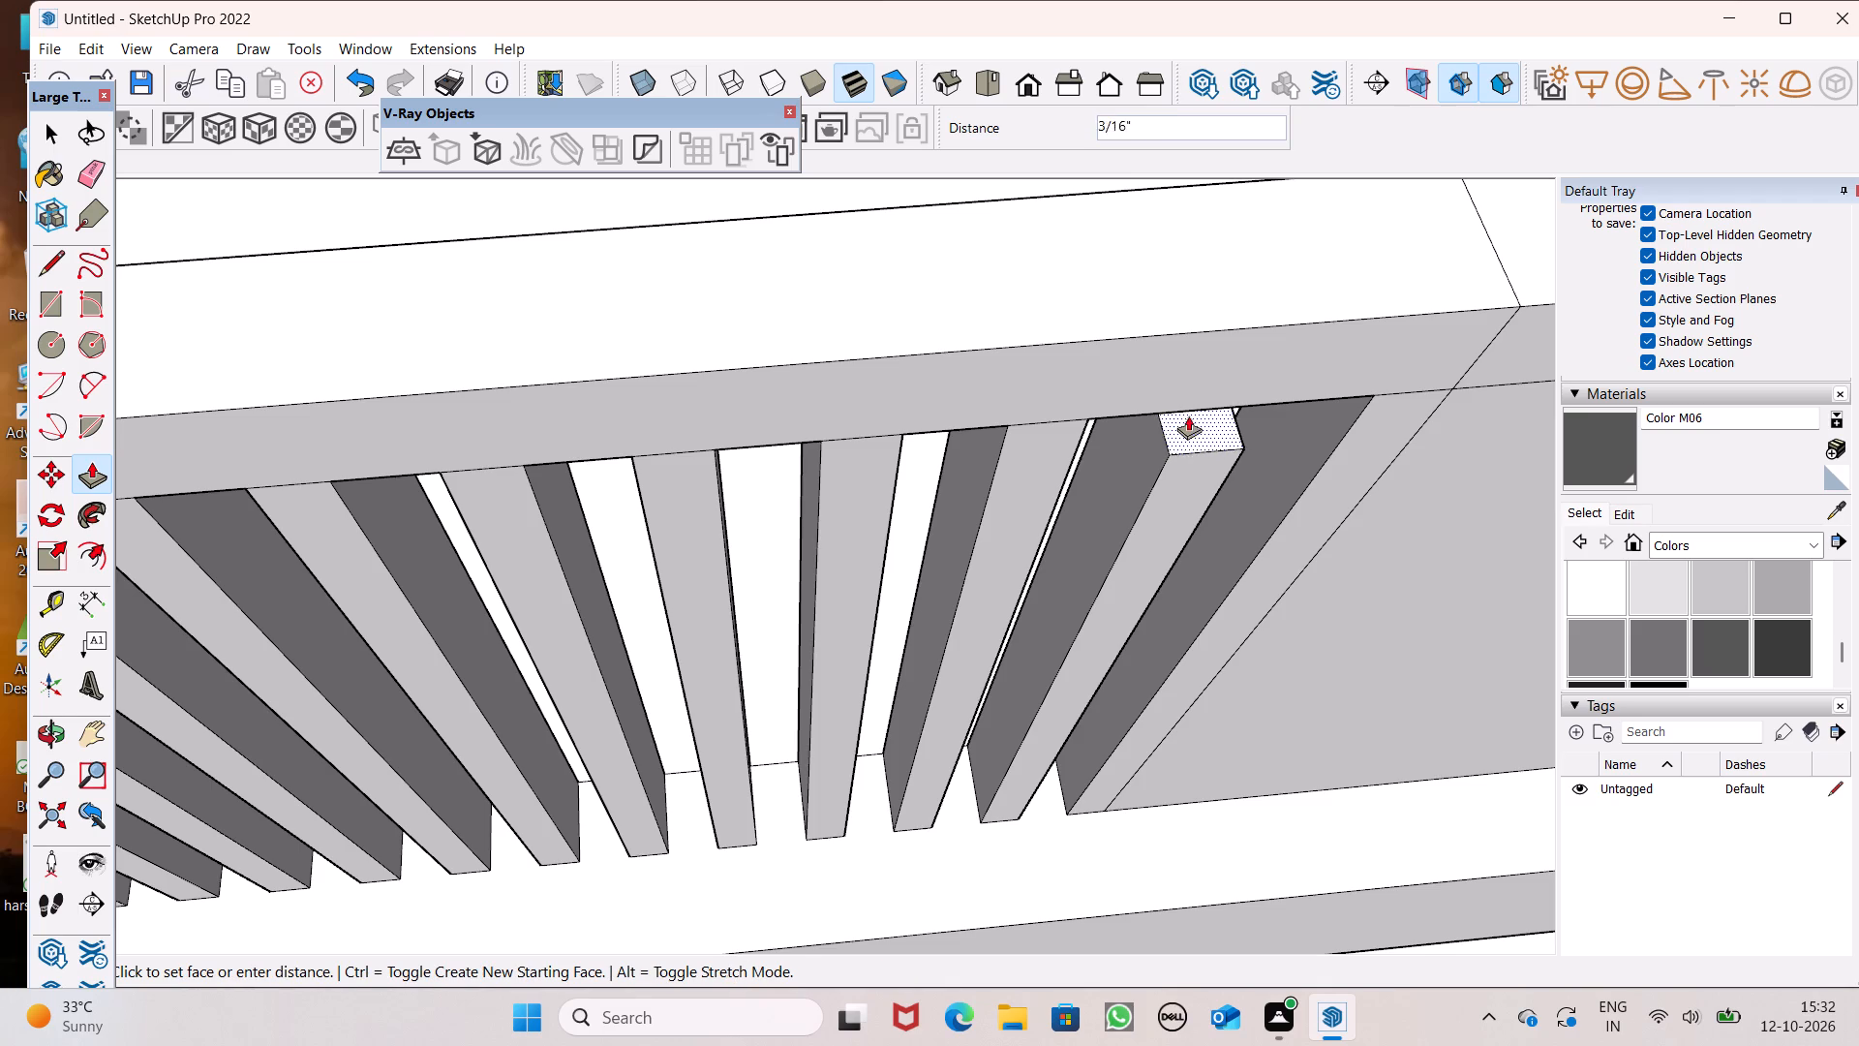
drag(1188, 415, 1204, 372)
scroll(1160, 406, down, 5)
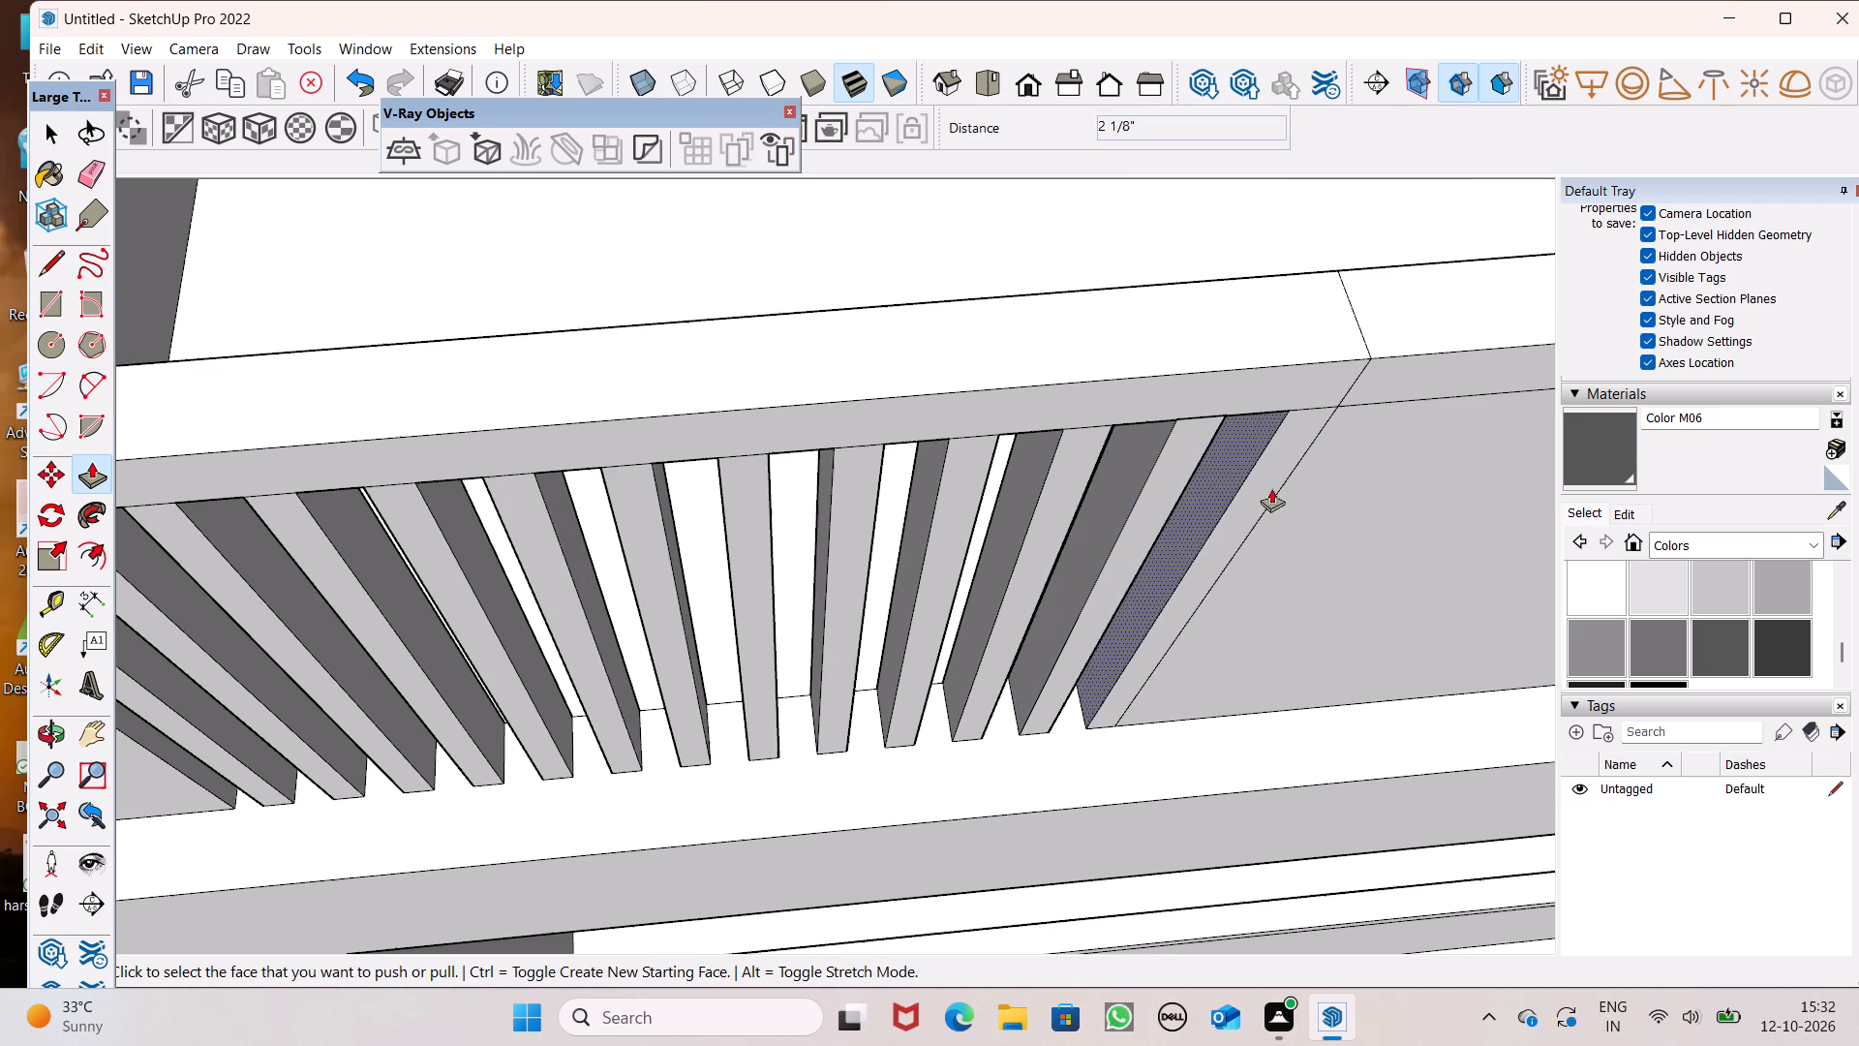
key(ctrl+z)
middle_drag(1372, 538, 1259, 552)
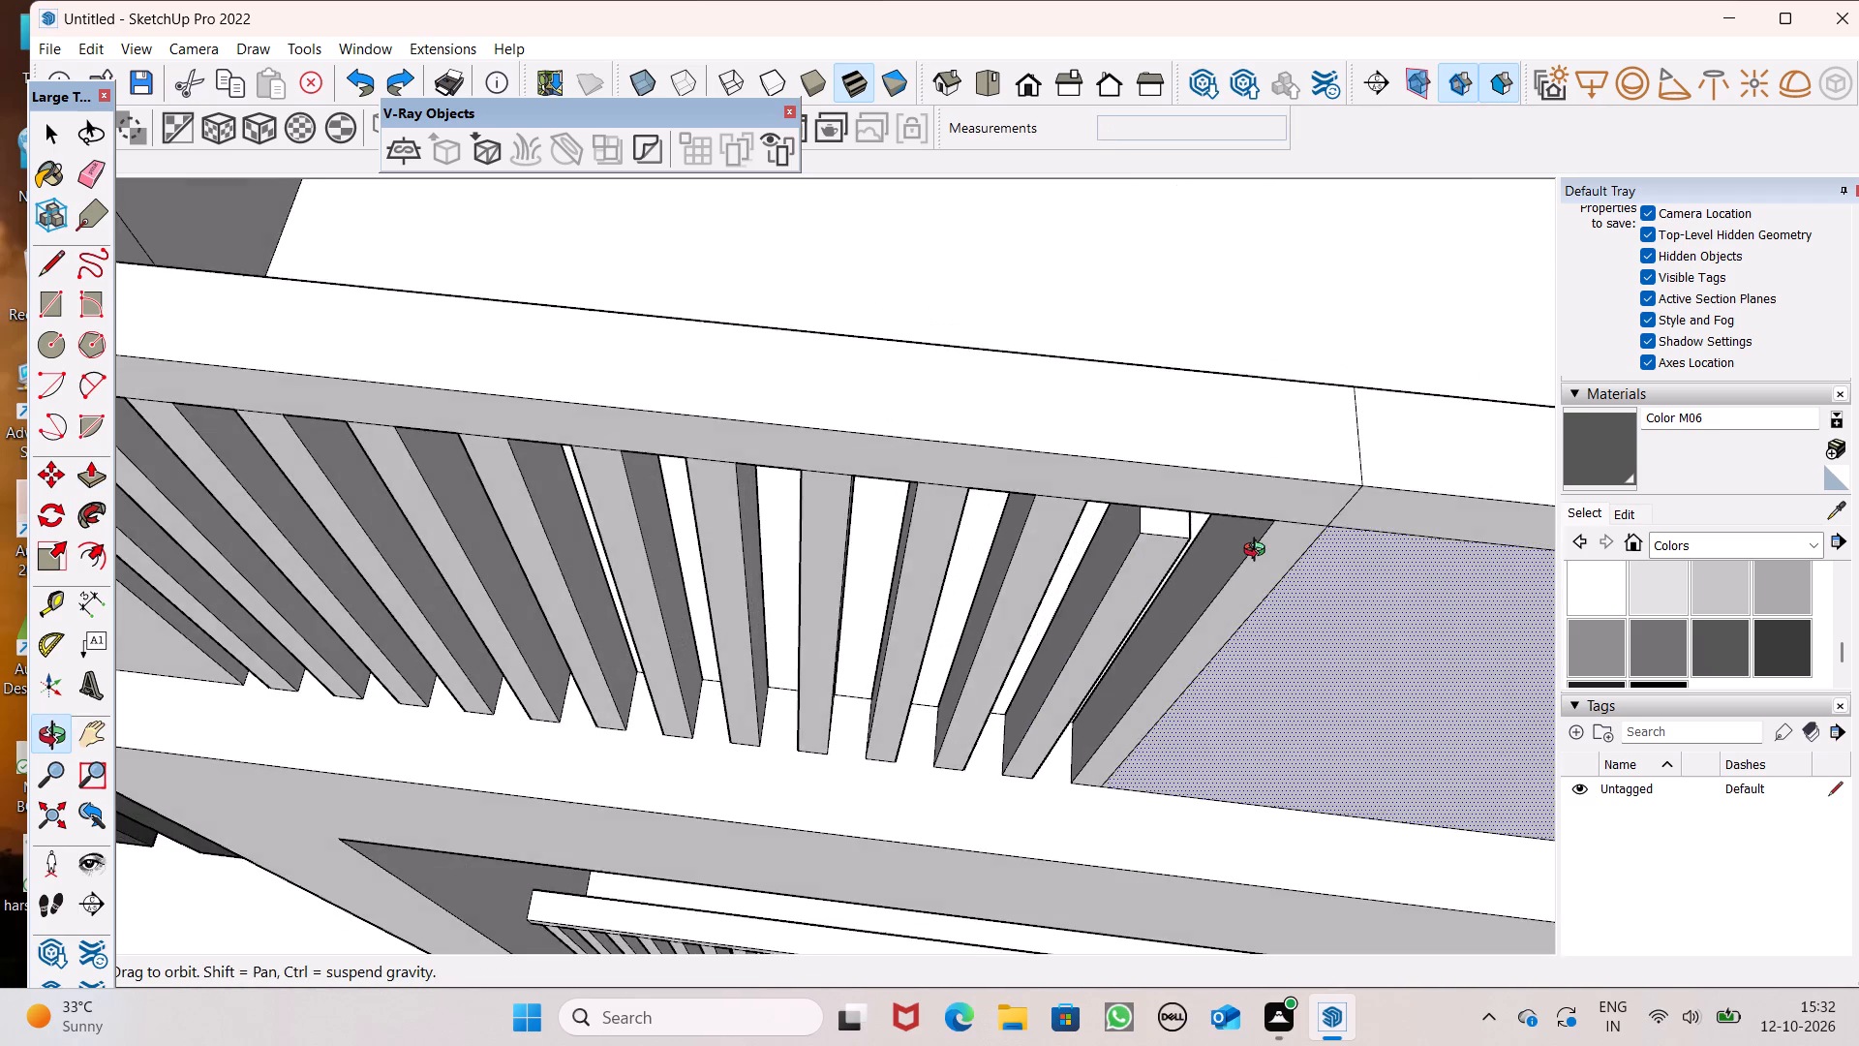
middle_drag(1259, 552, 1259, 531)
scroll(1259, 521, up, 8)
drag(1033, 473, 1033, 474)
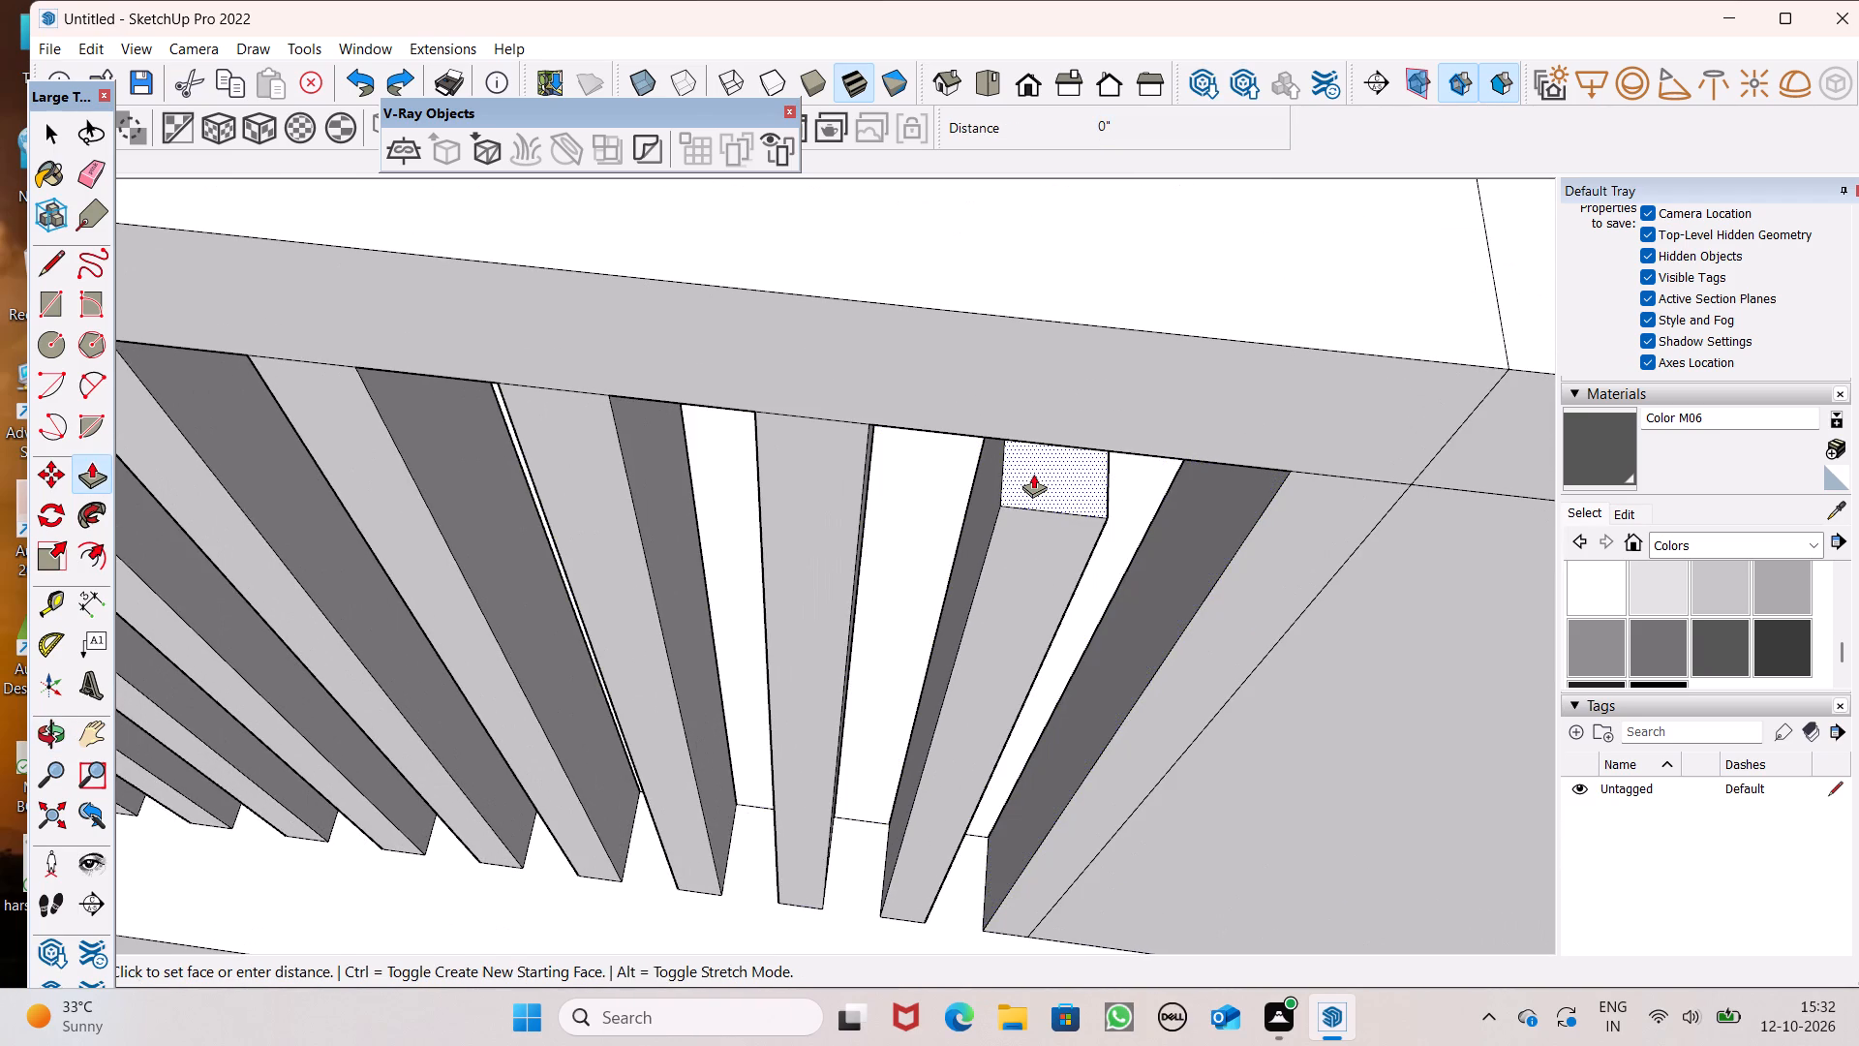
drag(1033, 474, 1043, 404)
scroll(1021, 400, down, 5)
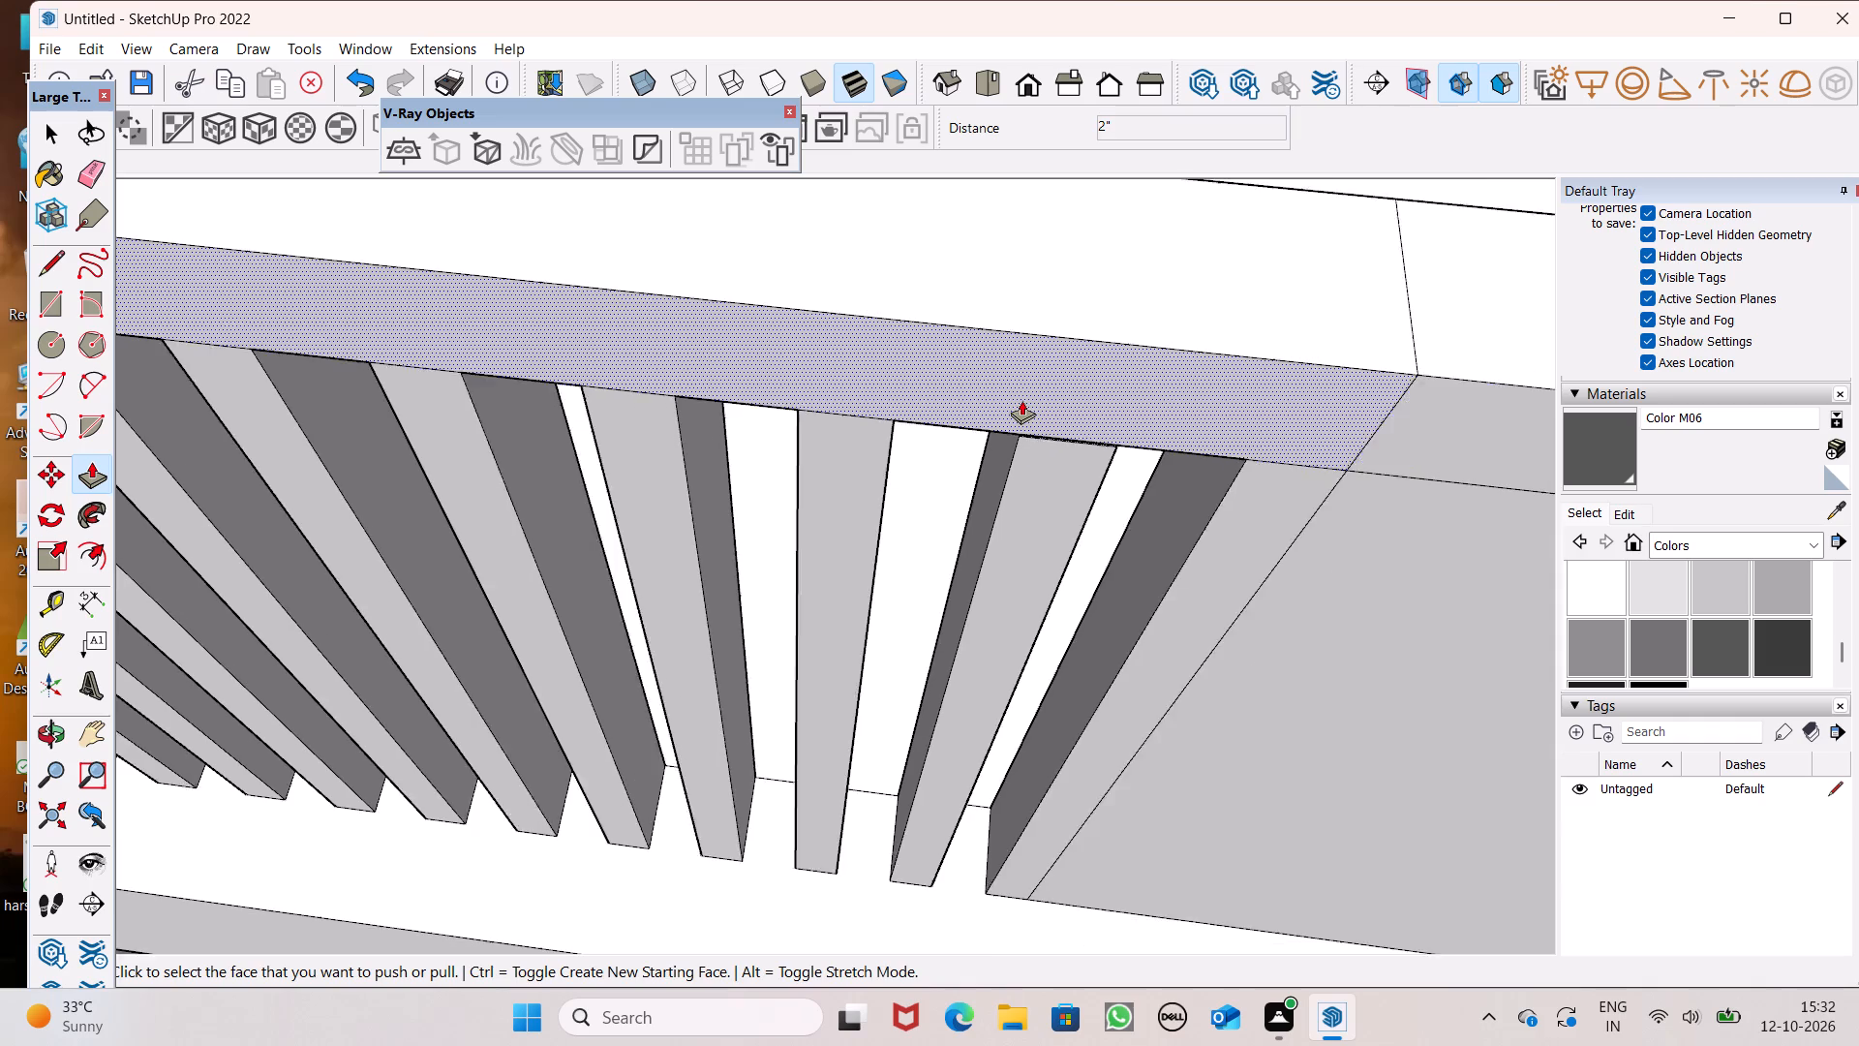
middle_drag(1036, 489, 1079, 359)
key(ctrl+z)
Extend the twelfth bar's top by 2 1/16" to meet the parapet cap.
scroll(1083, 451, down, 2)
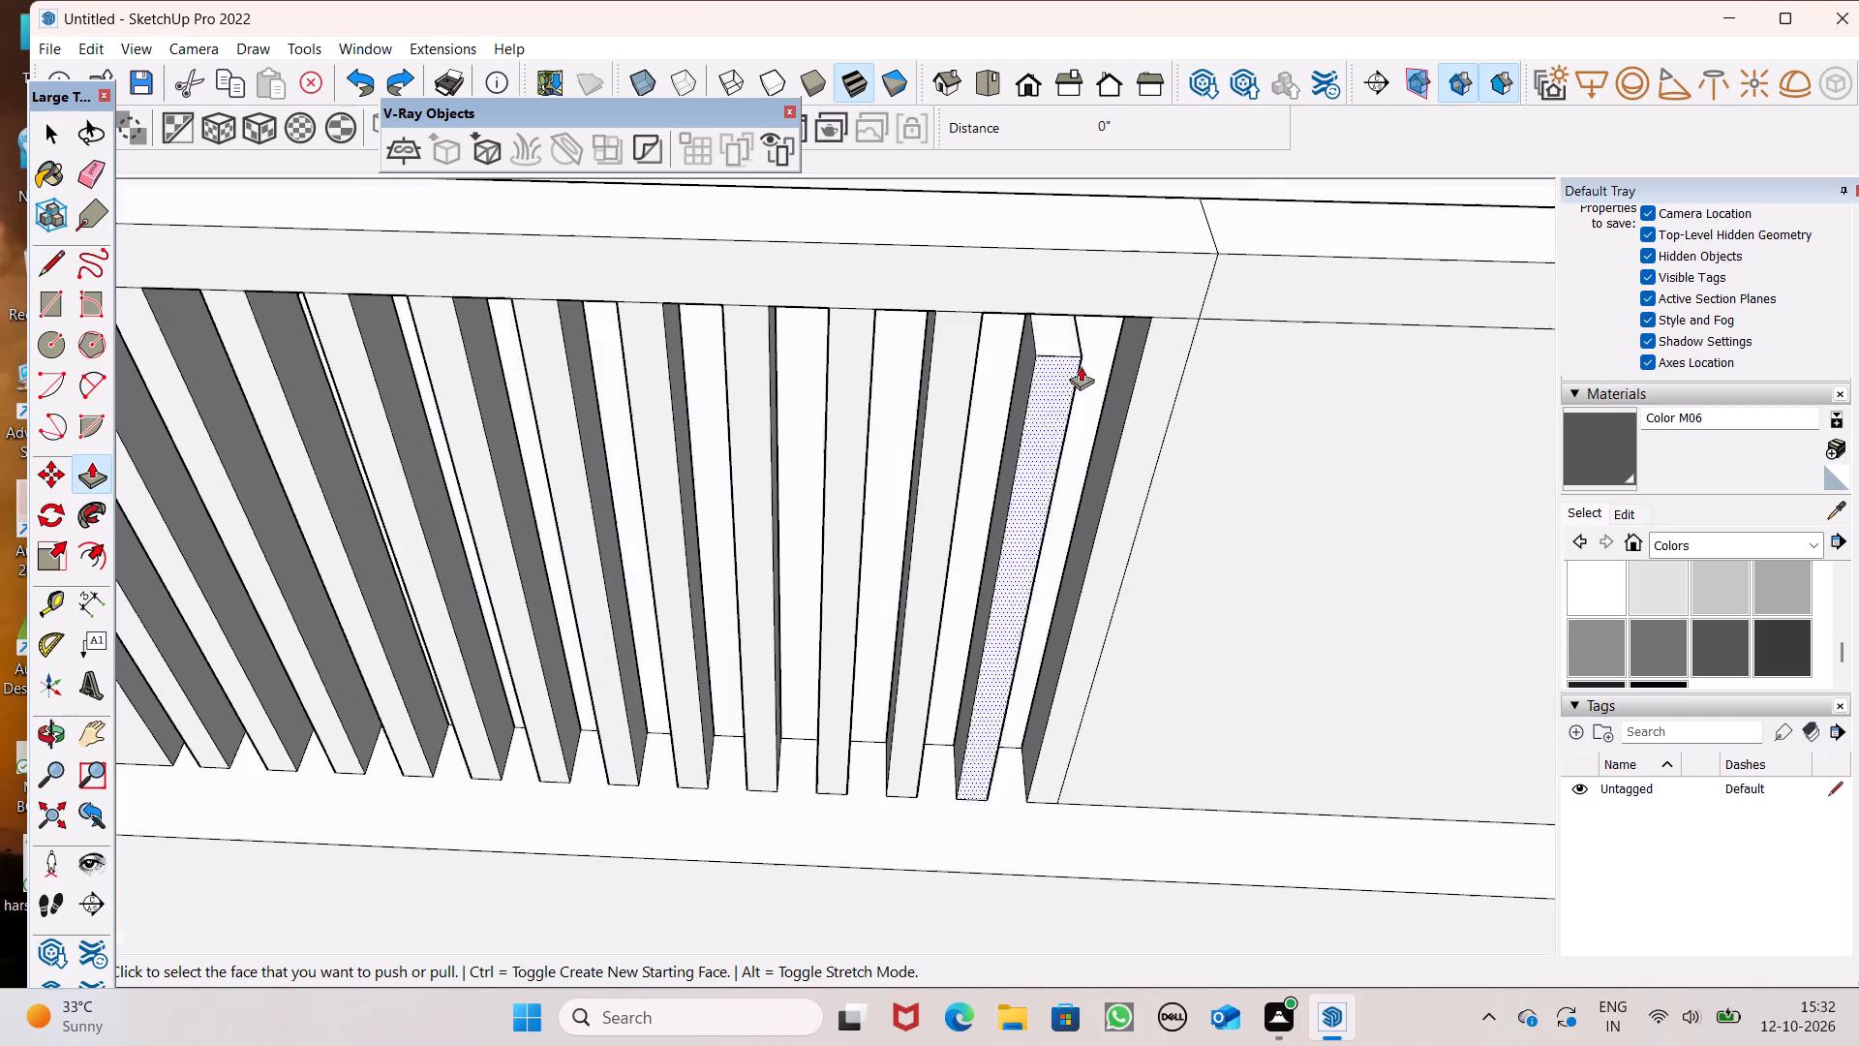
scroll(1081, 285, up, 7)
drag(1026, 384, 1042, 329)
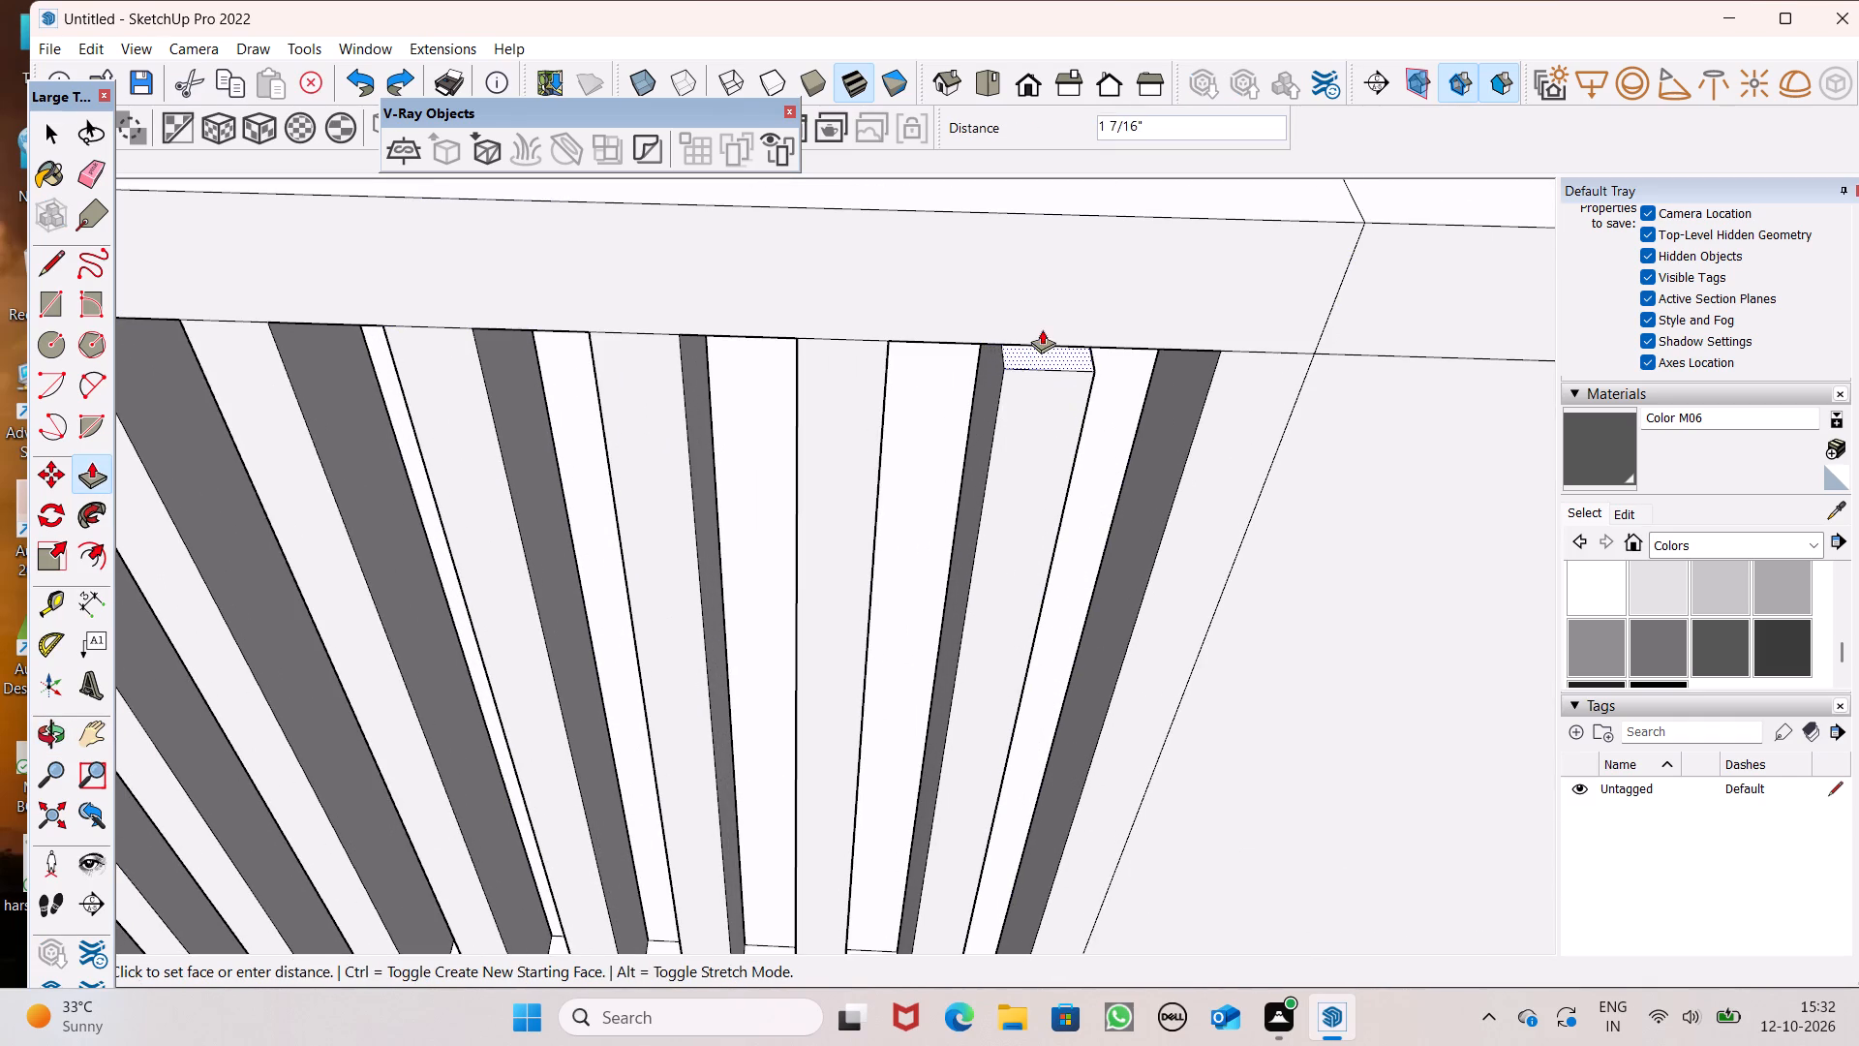
drag(1042, 329, 1054, 312)
drag(1054, 312, 1056, 309)
scroll(1061, 307, up, 7)
scroll(1084, 442, down, 5)
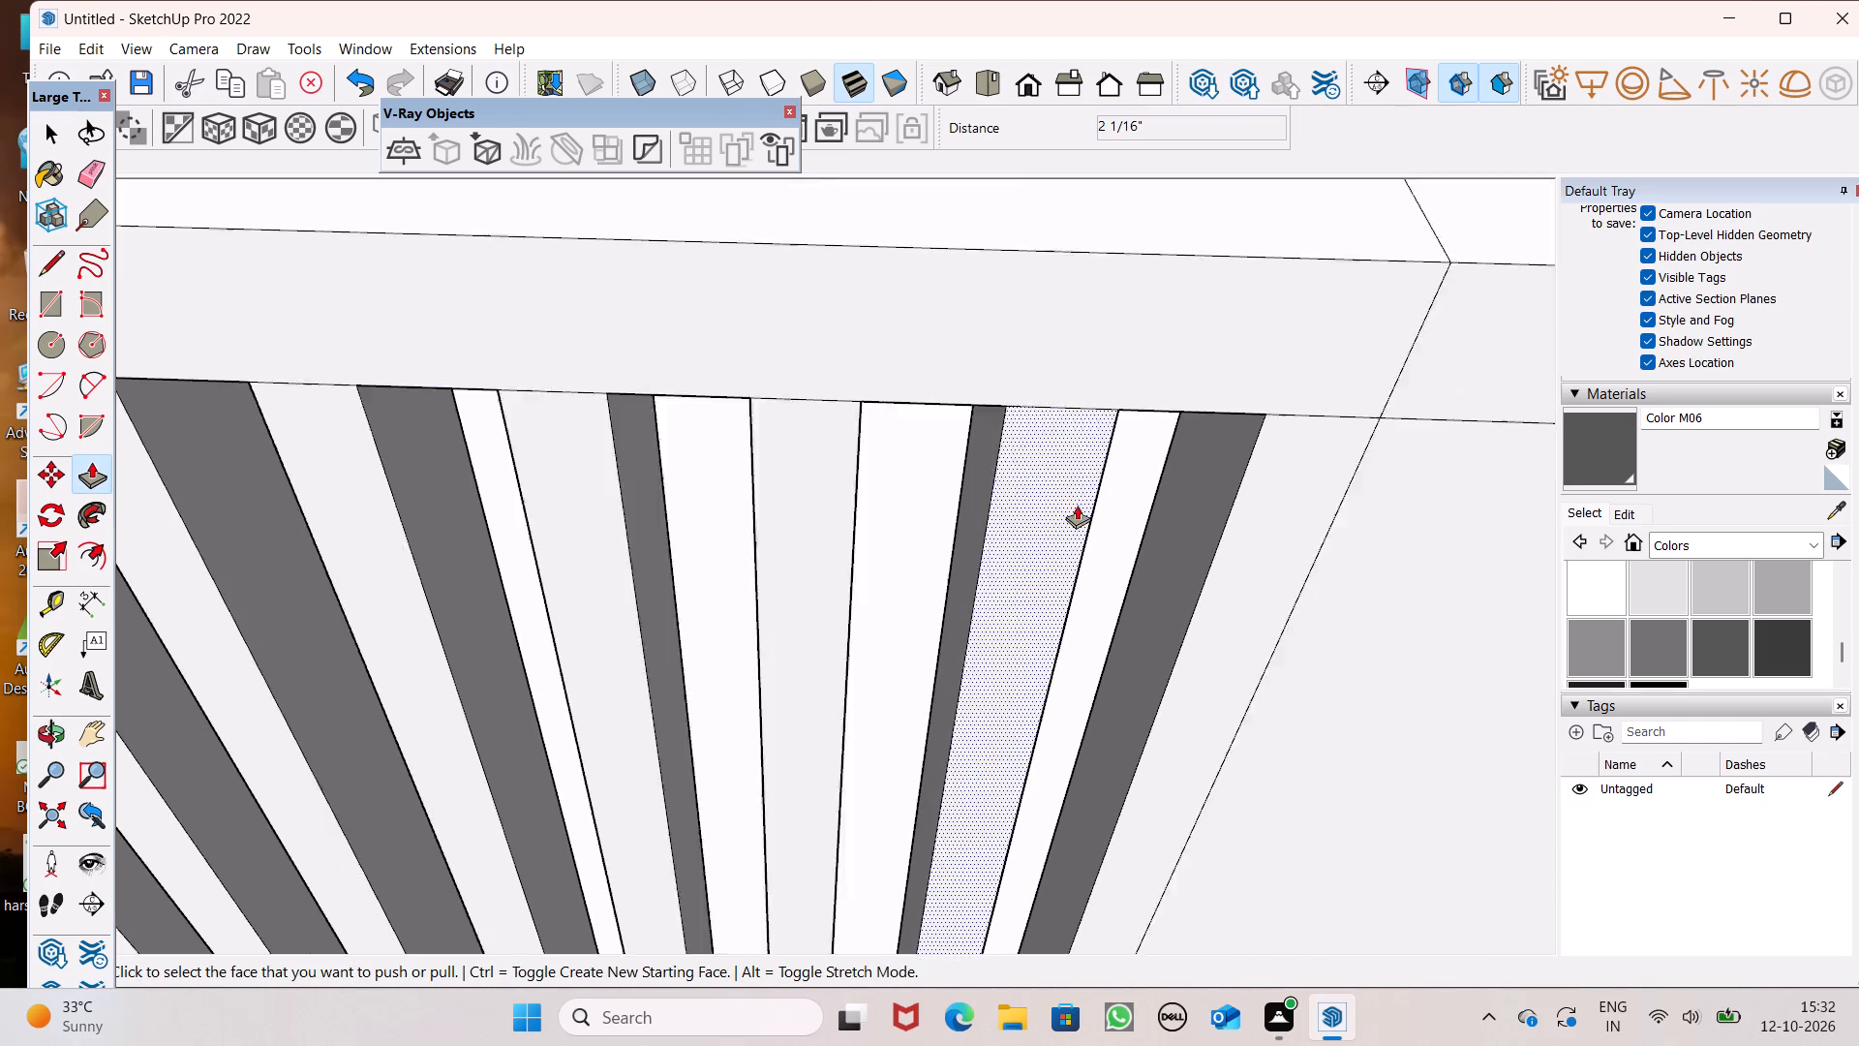
Review the barred parapet openings on the balconies against the whole facade.
scroll(1077, 505, down, 2)
scroll(1132, 377, down, 5)
scroll(1191, 444, down, 5)
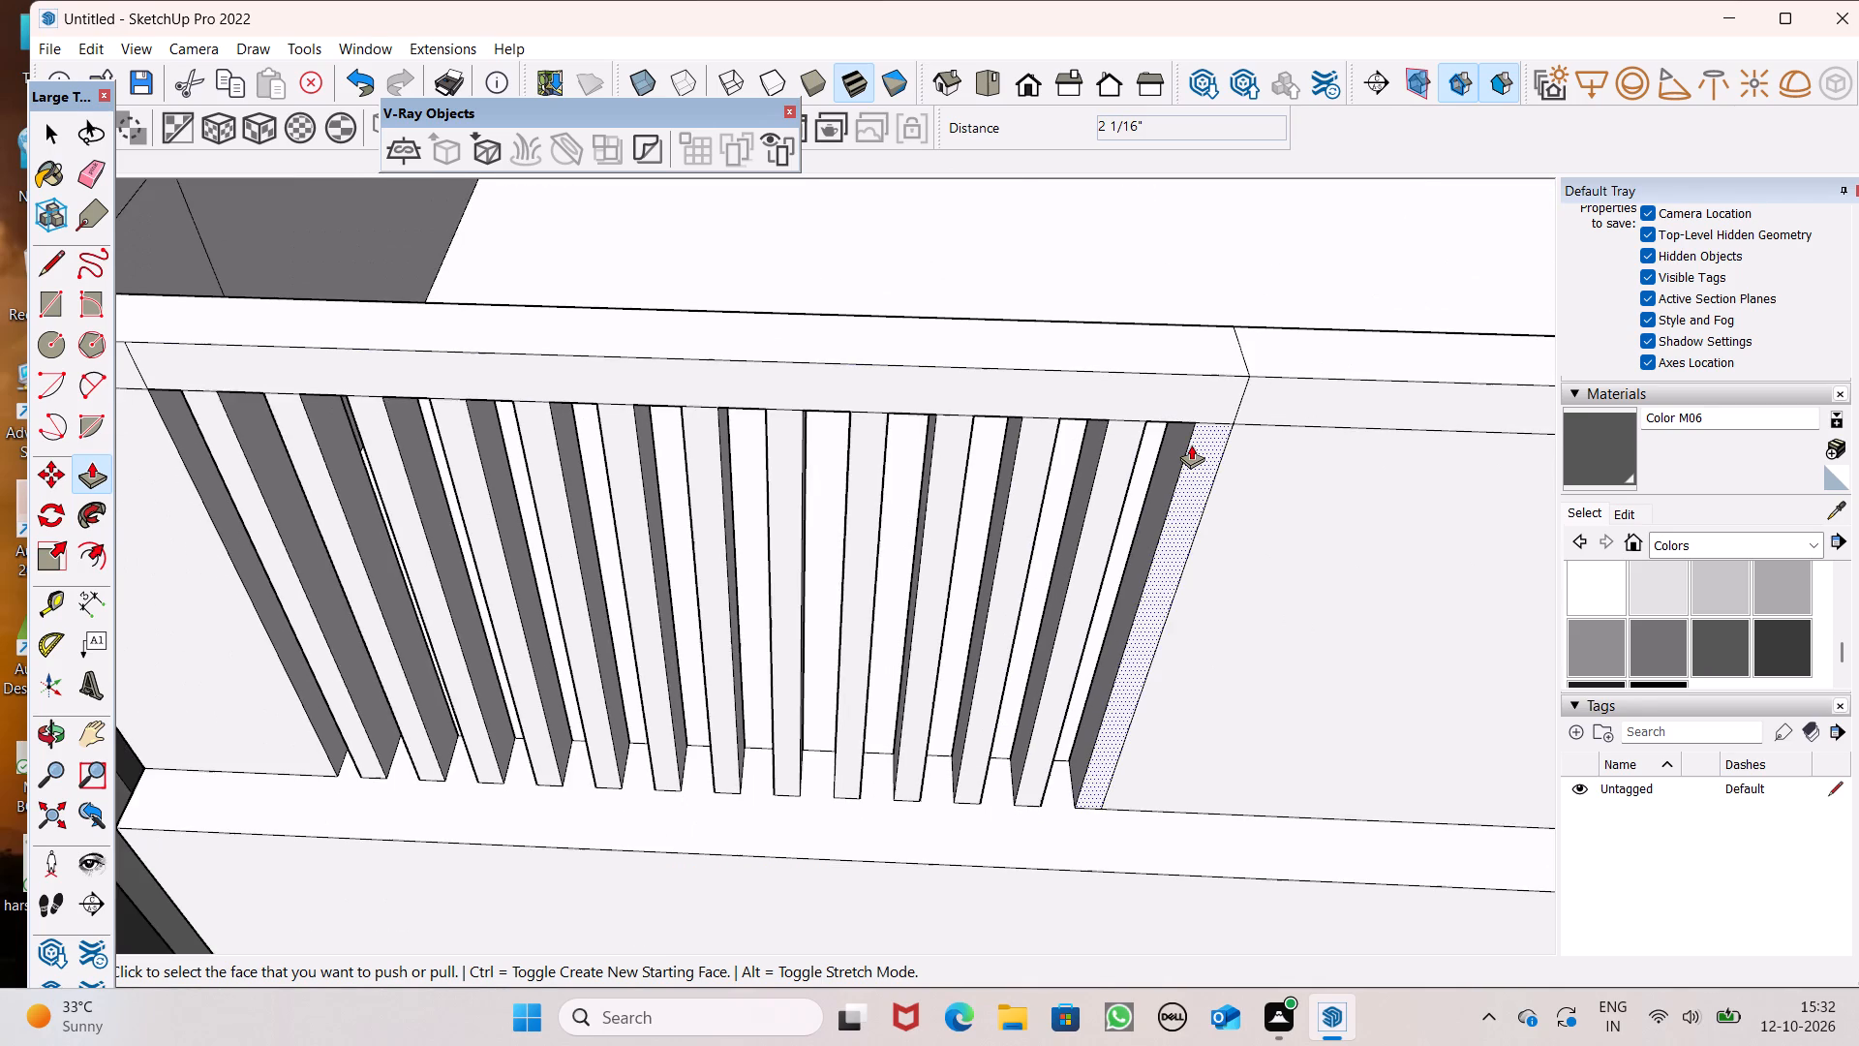
scroll(1191, 445, down, 11)
scroll(1184, 584, down, 4)
scroll(948, 666, down, 7)
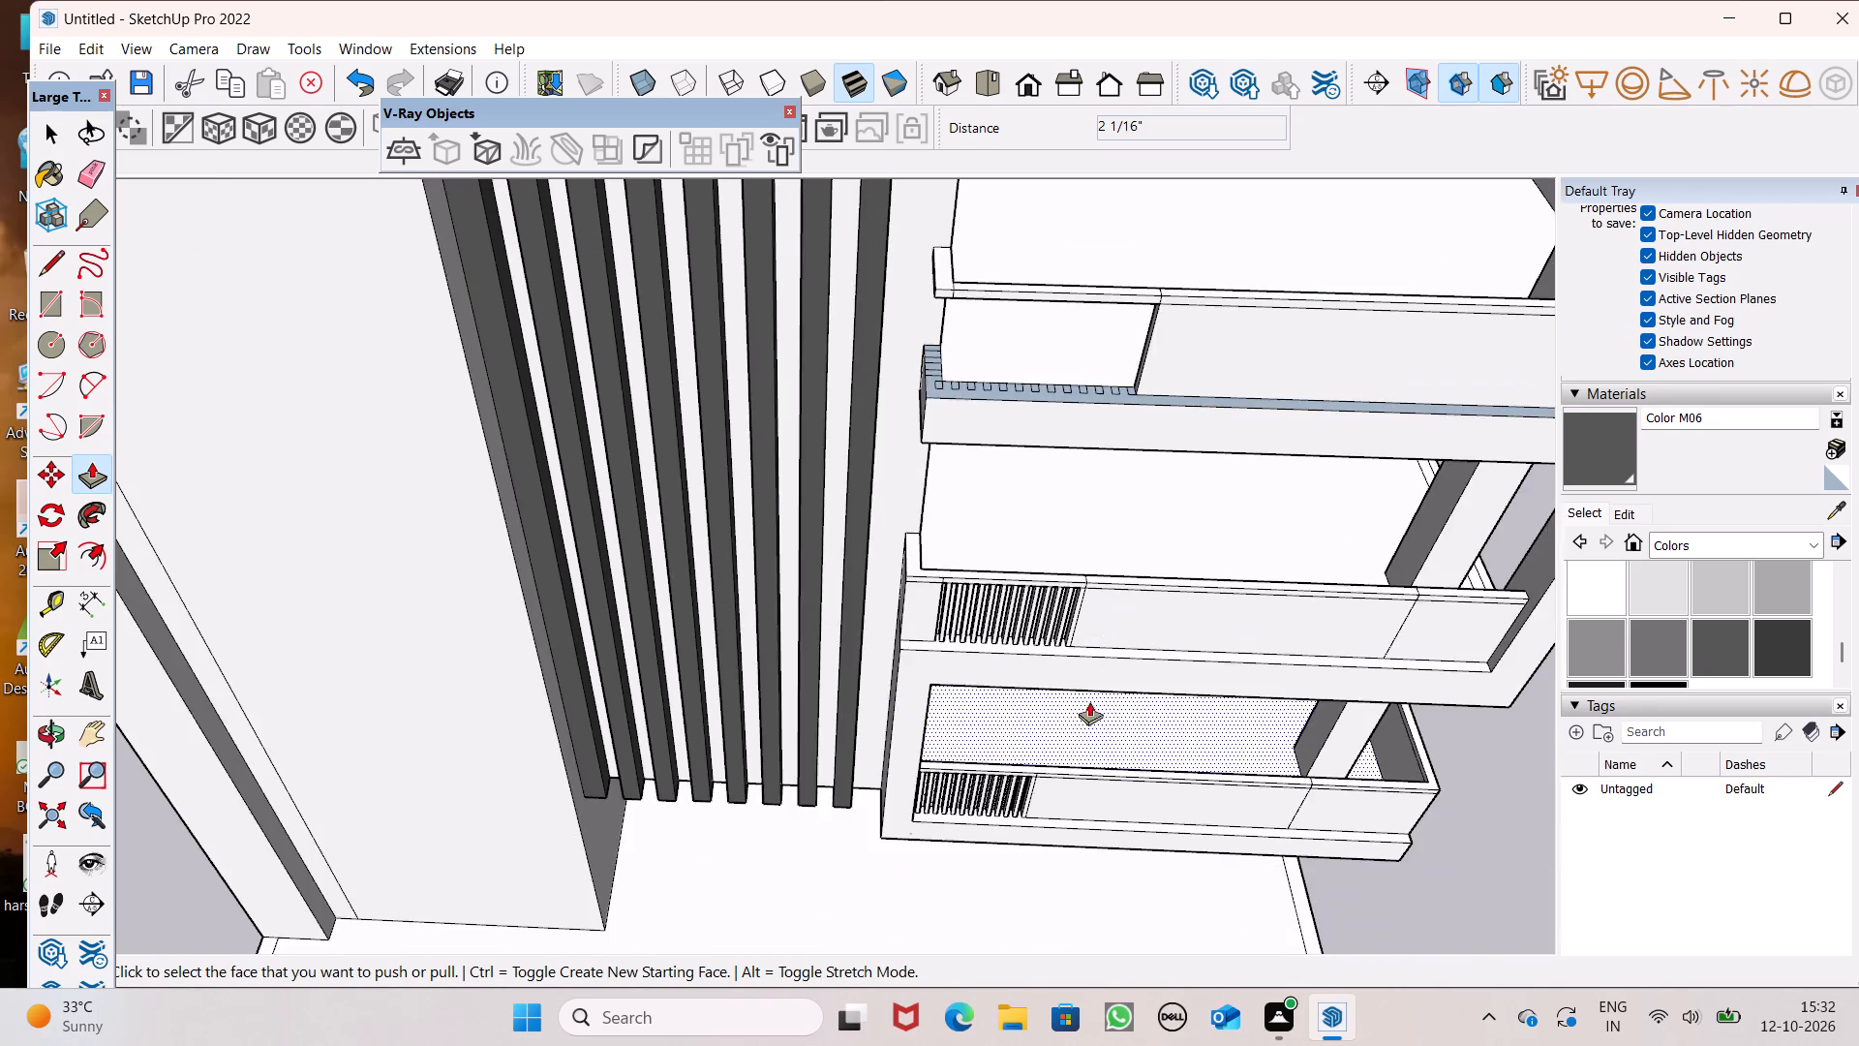
middle_drag(1088, 699, 1078, 508)
middle_click(1077, 508)
scroll(1077, 508, up, 1)
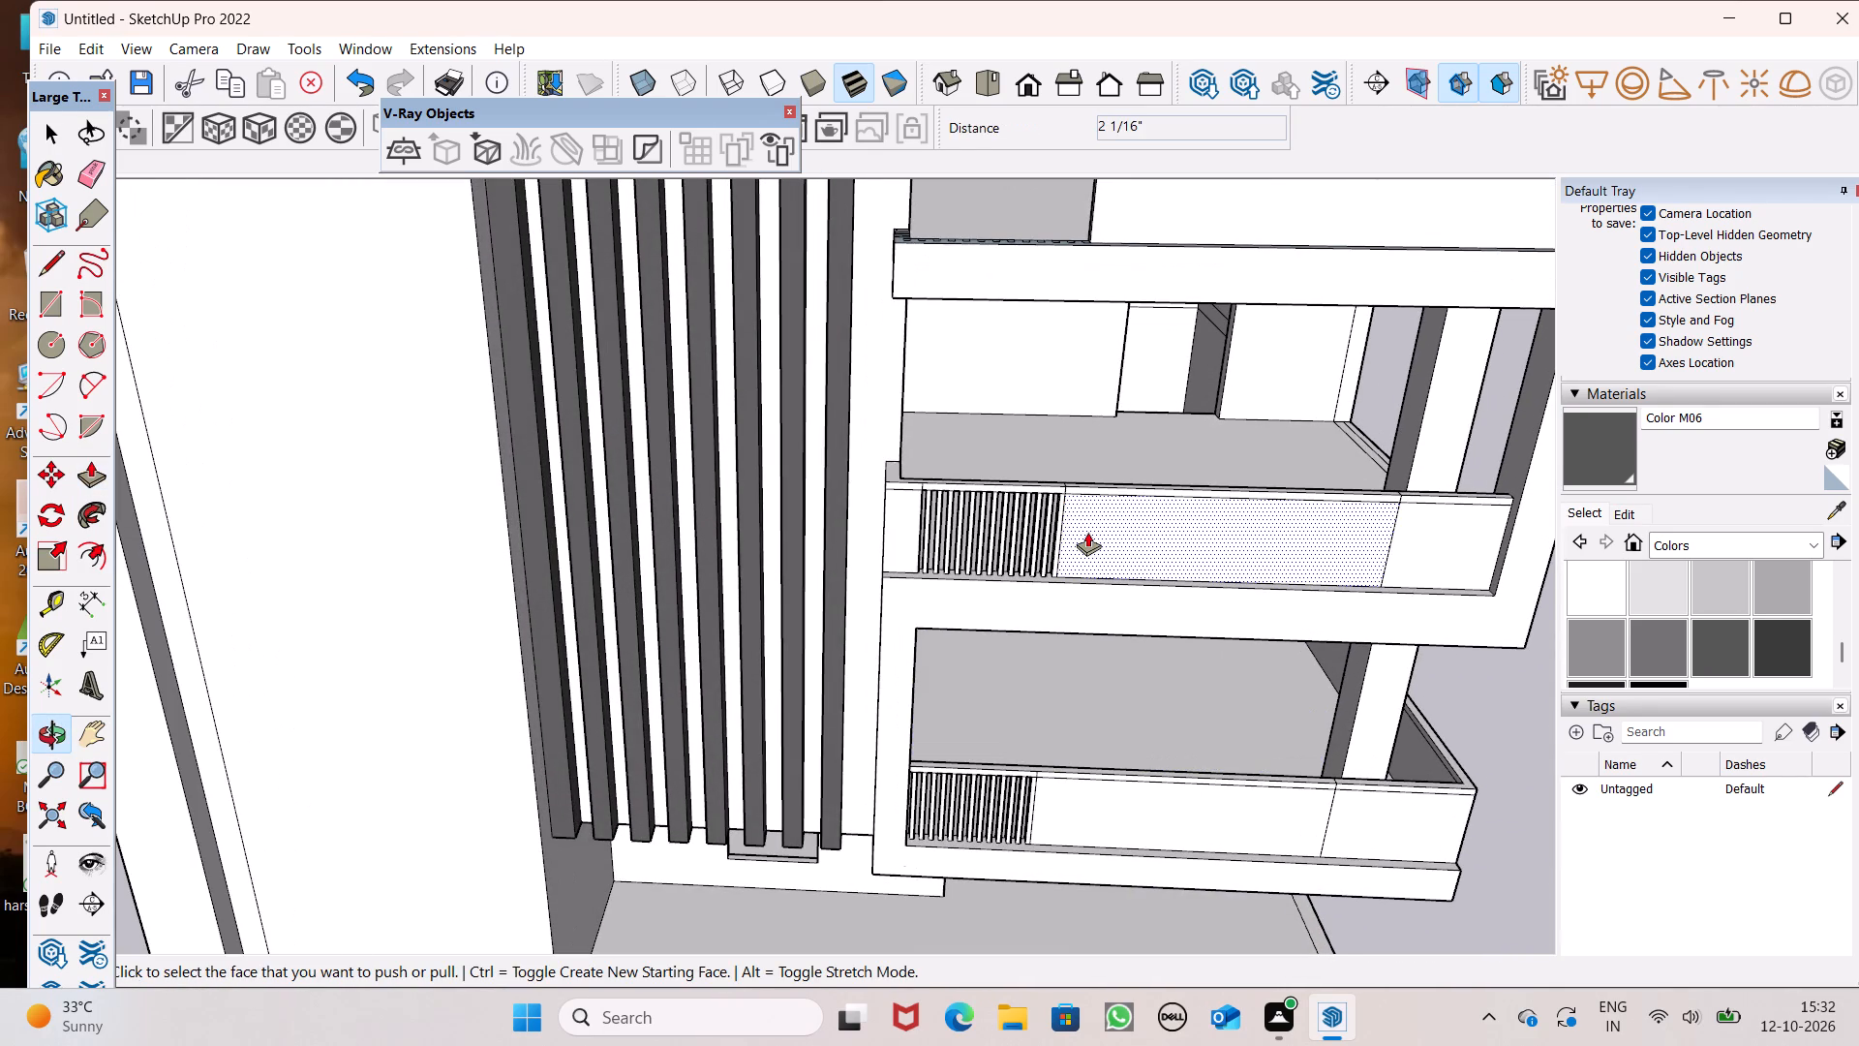
scroll(1087, 532, down, 4)
middle_drag(1114, 549, 1094, 463)
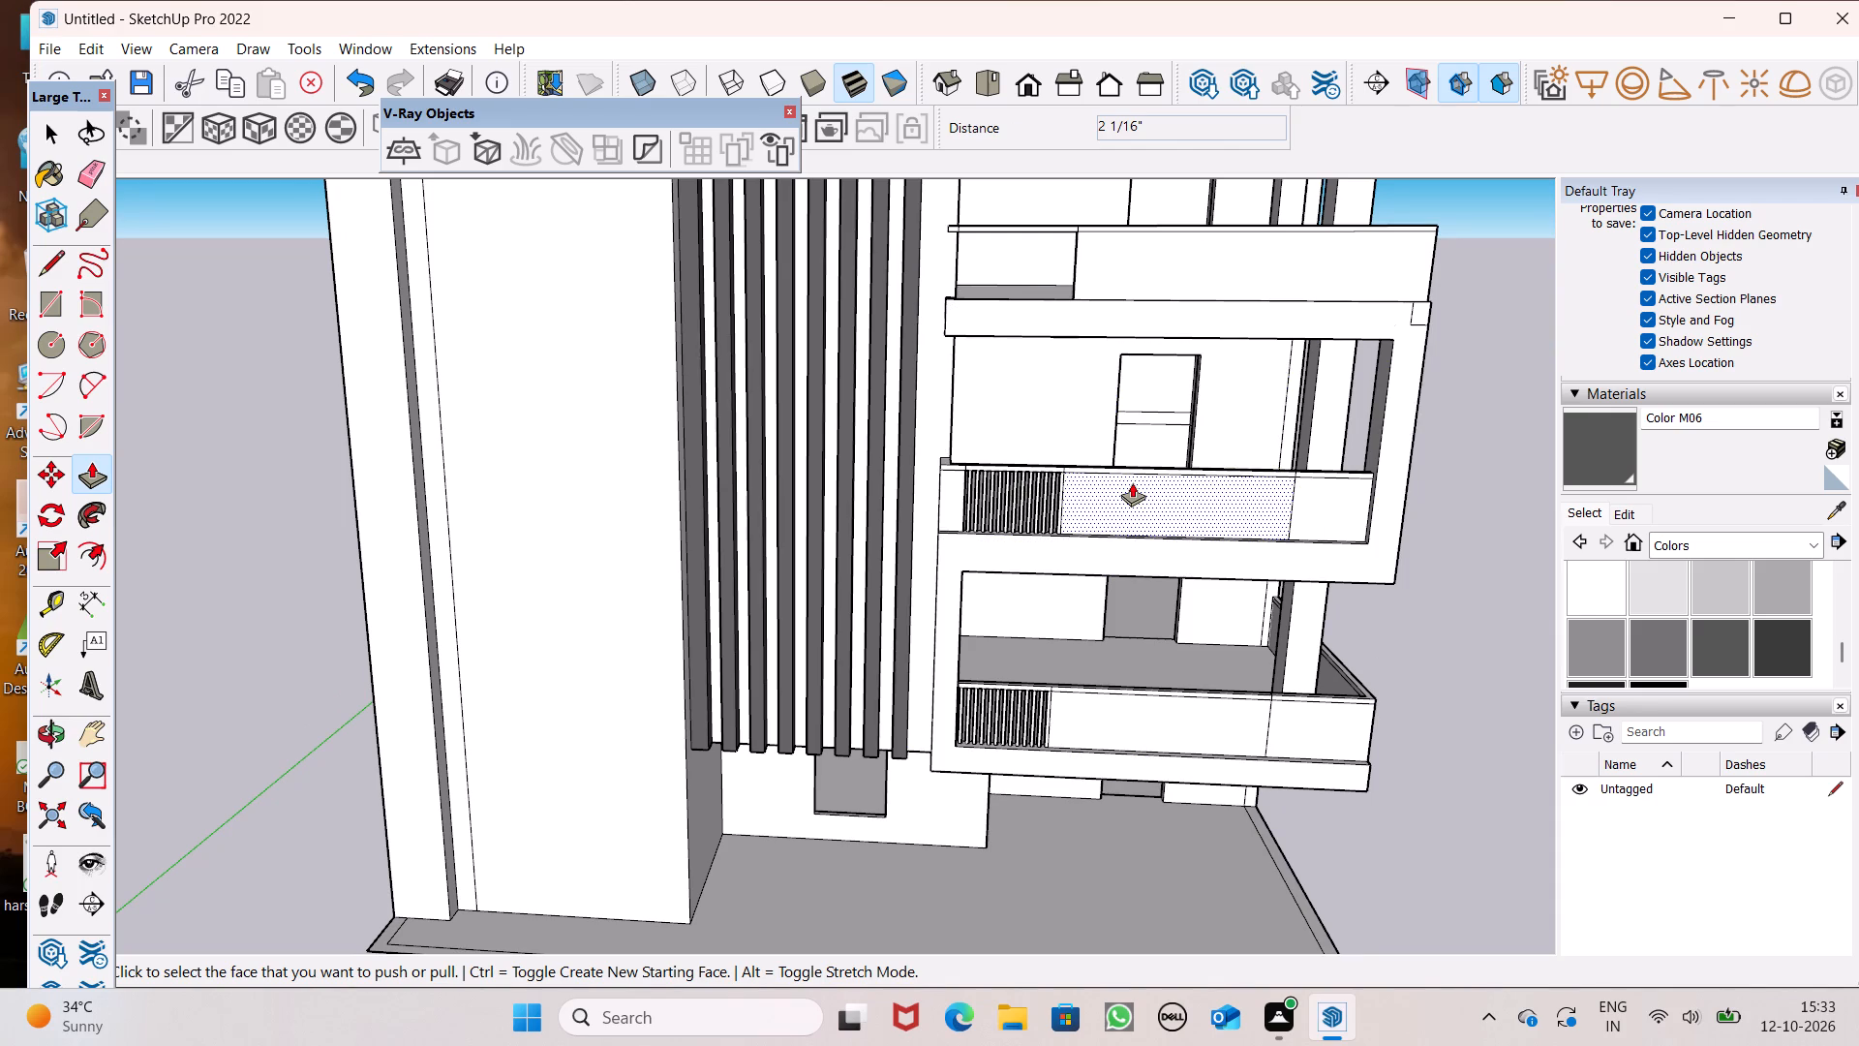
scroll(1115, 500, down, 2)
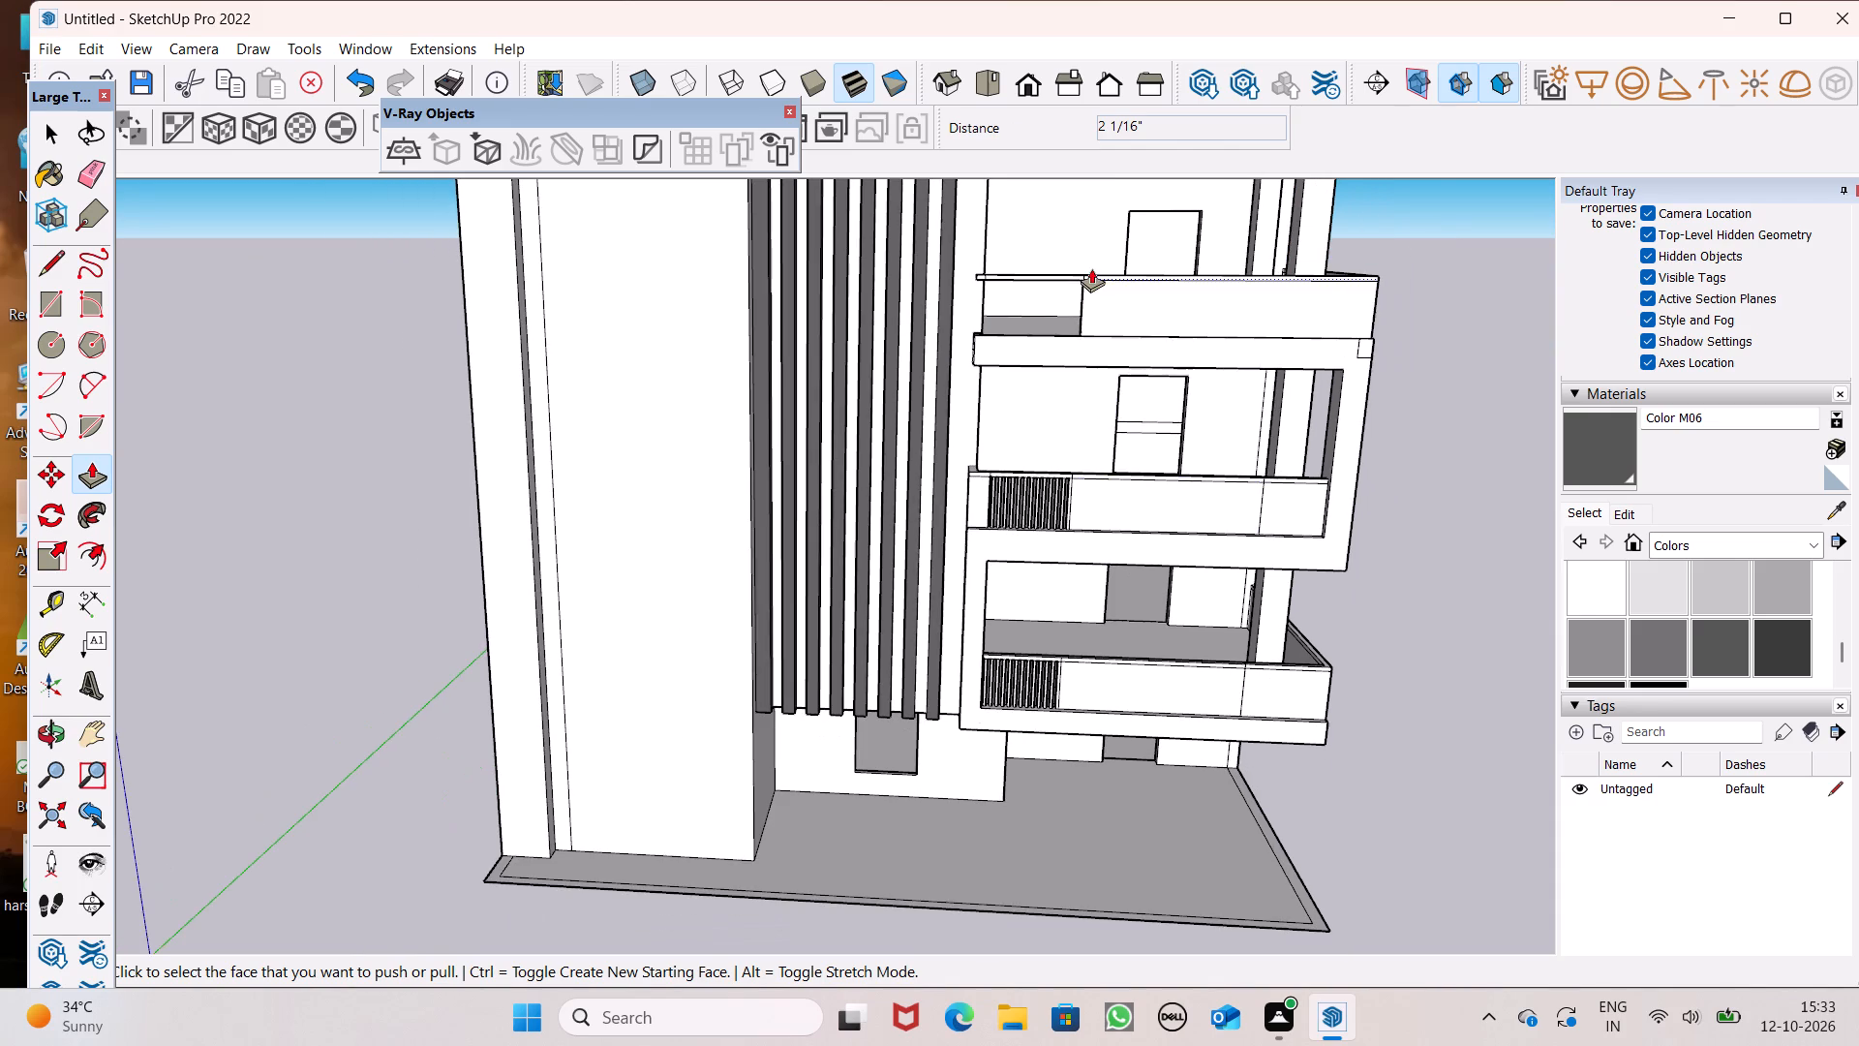
Draw a line about 1' 4 3/4" lengthwise along the upper balcony's short side ledge, from its wall end to the last dividing line.
scroll(1091, 267, up, 6)
middle_drag(1109, 359, 1185, 732)
middle_click(1184, 732)
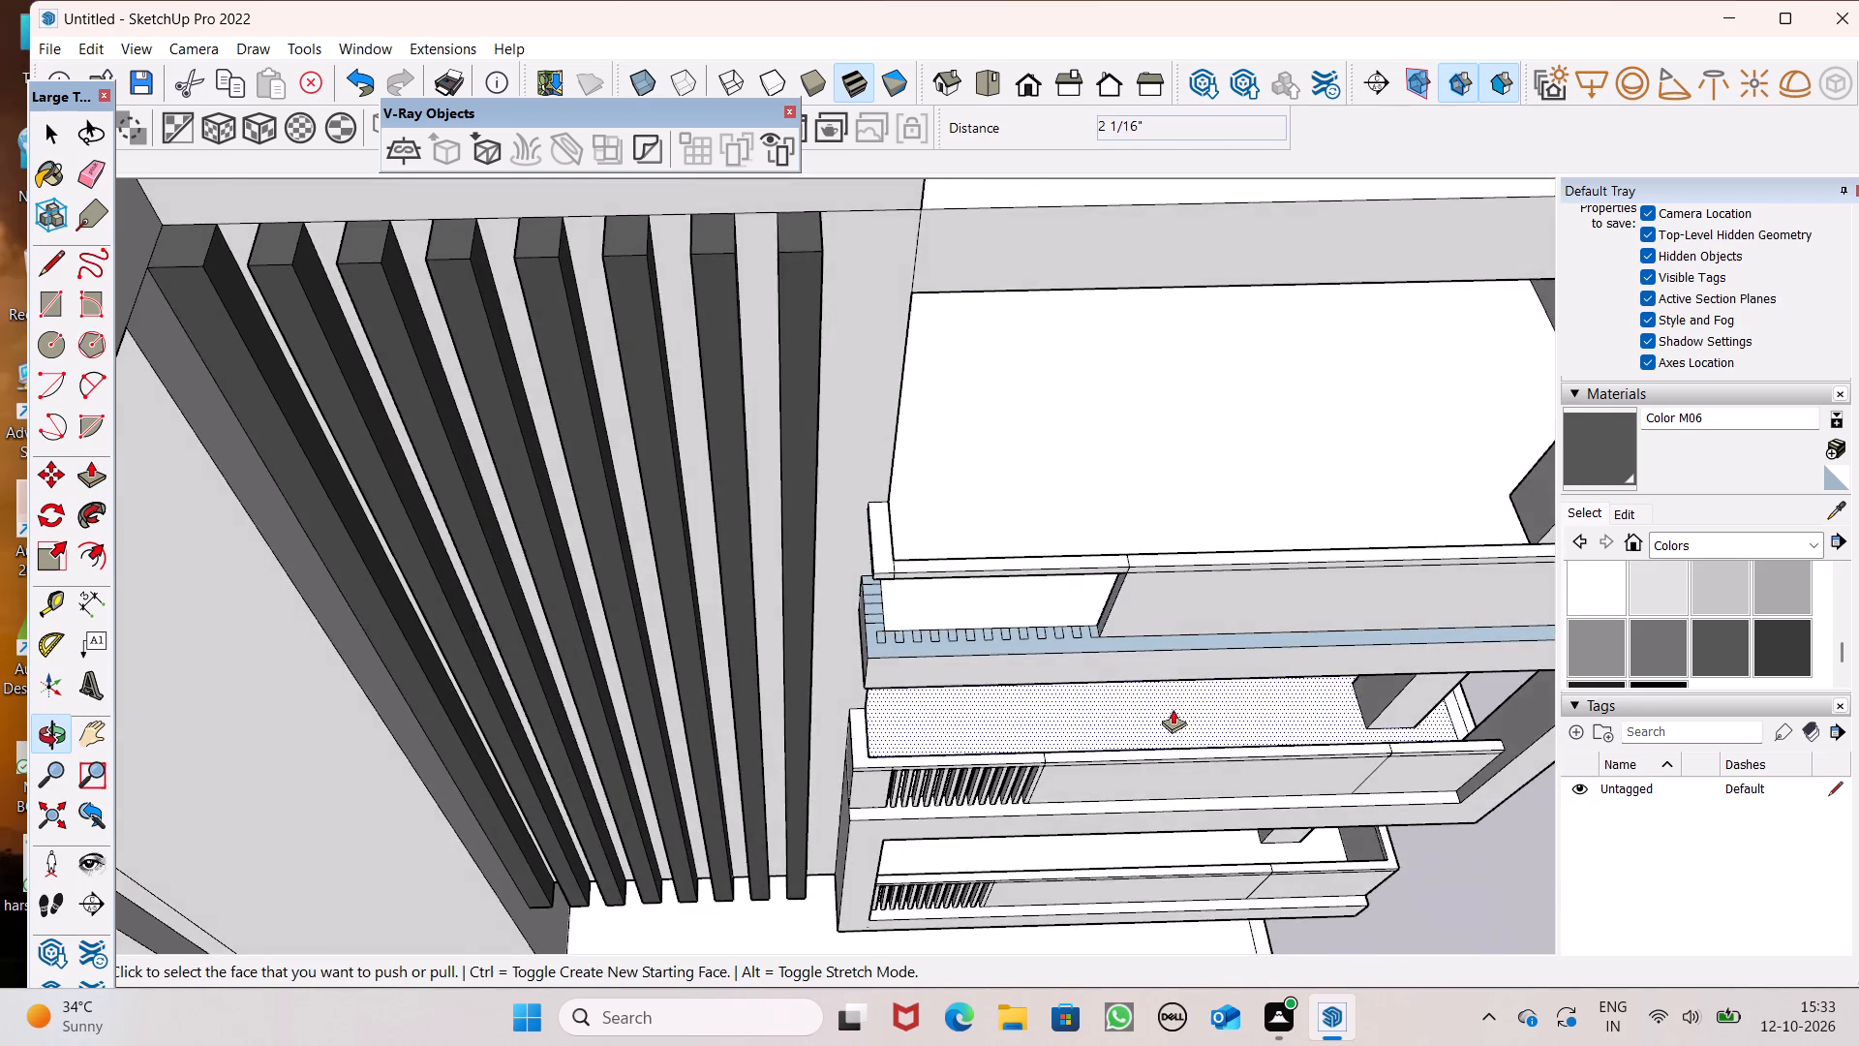
scroll(929, 534, up, 5)
scroll(1034, 783, up, 1)
middle_drag(1034, 784, 1061, 785)
scroll(906, 706, up, 7)
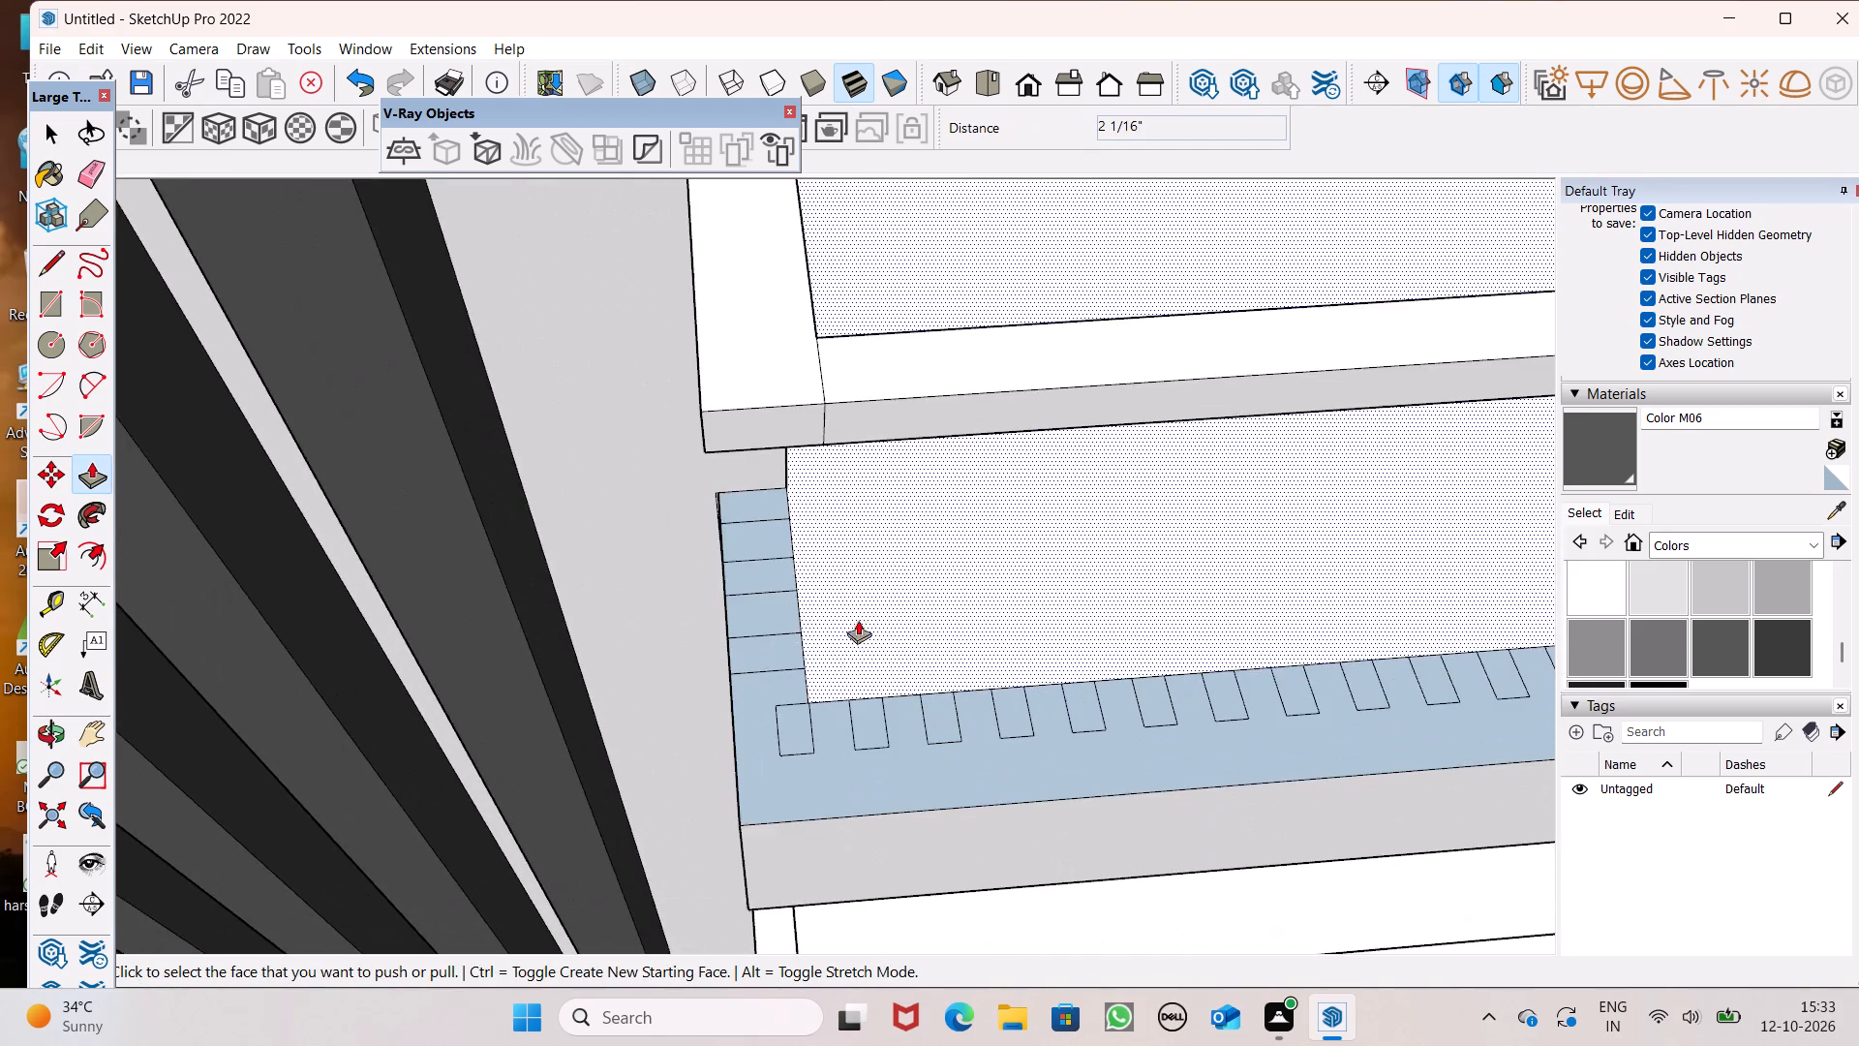
middle_drag(838, 612, 907, 578)
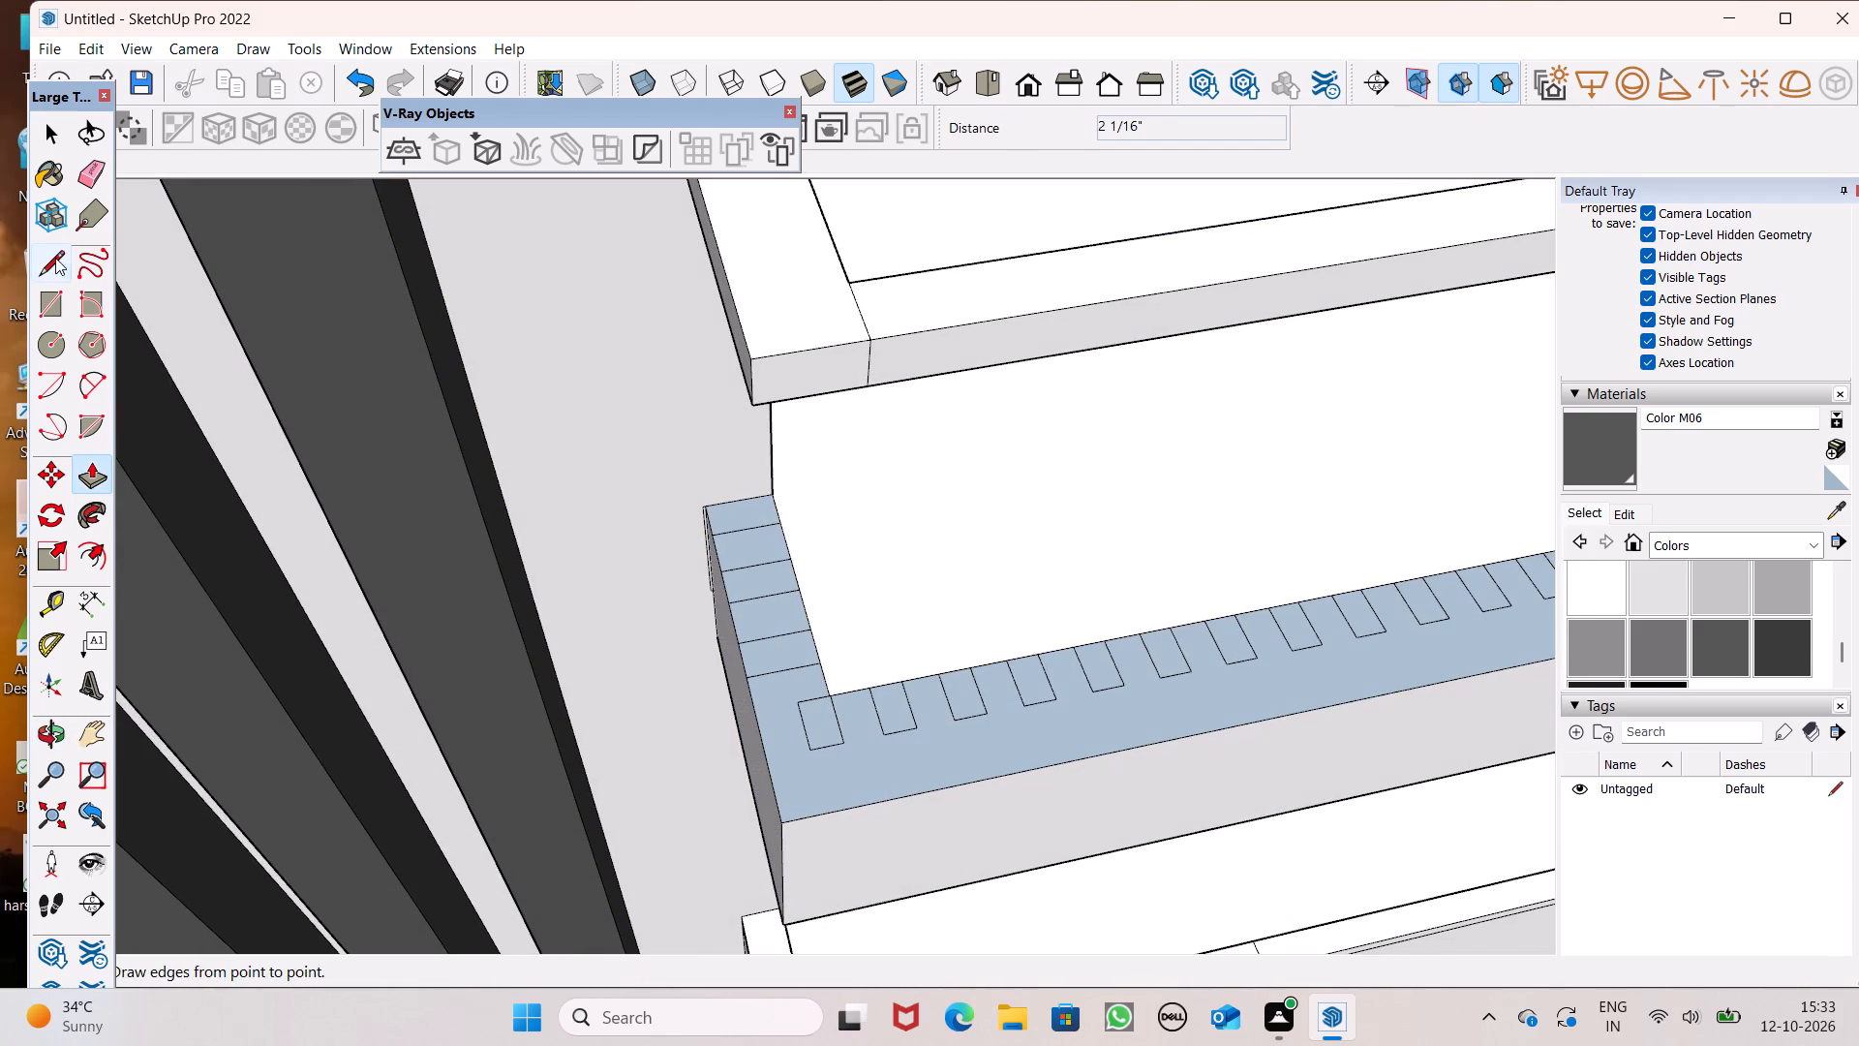
click(55, 258)
scroll(739, 536, up, 6)
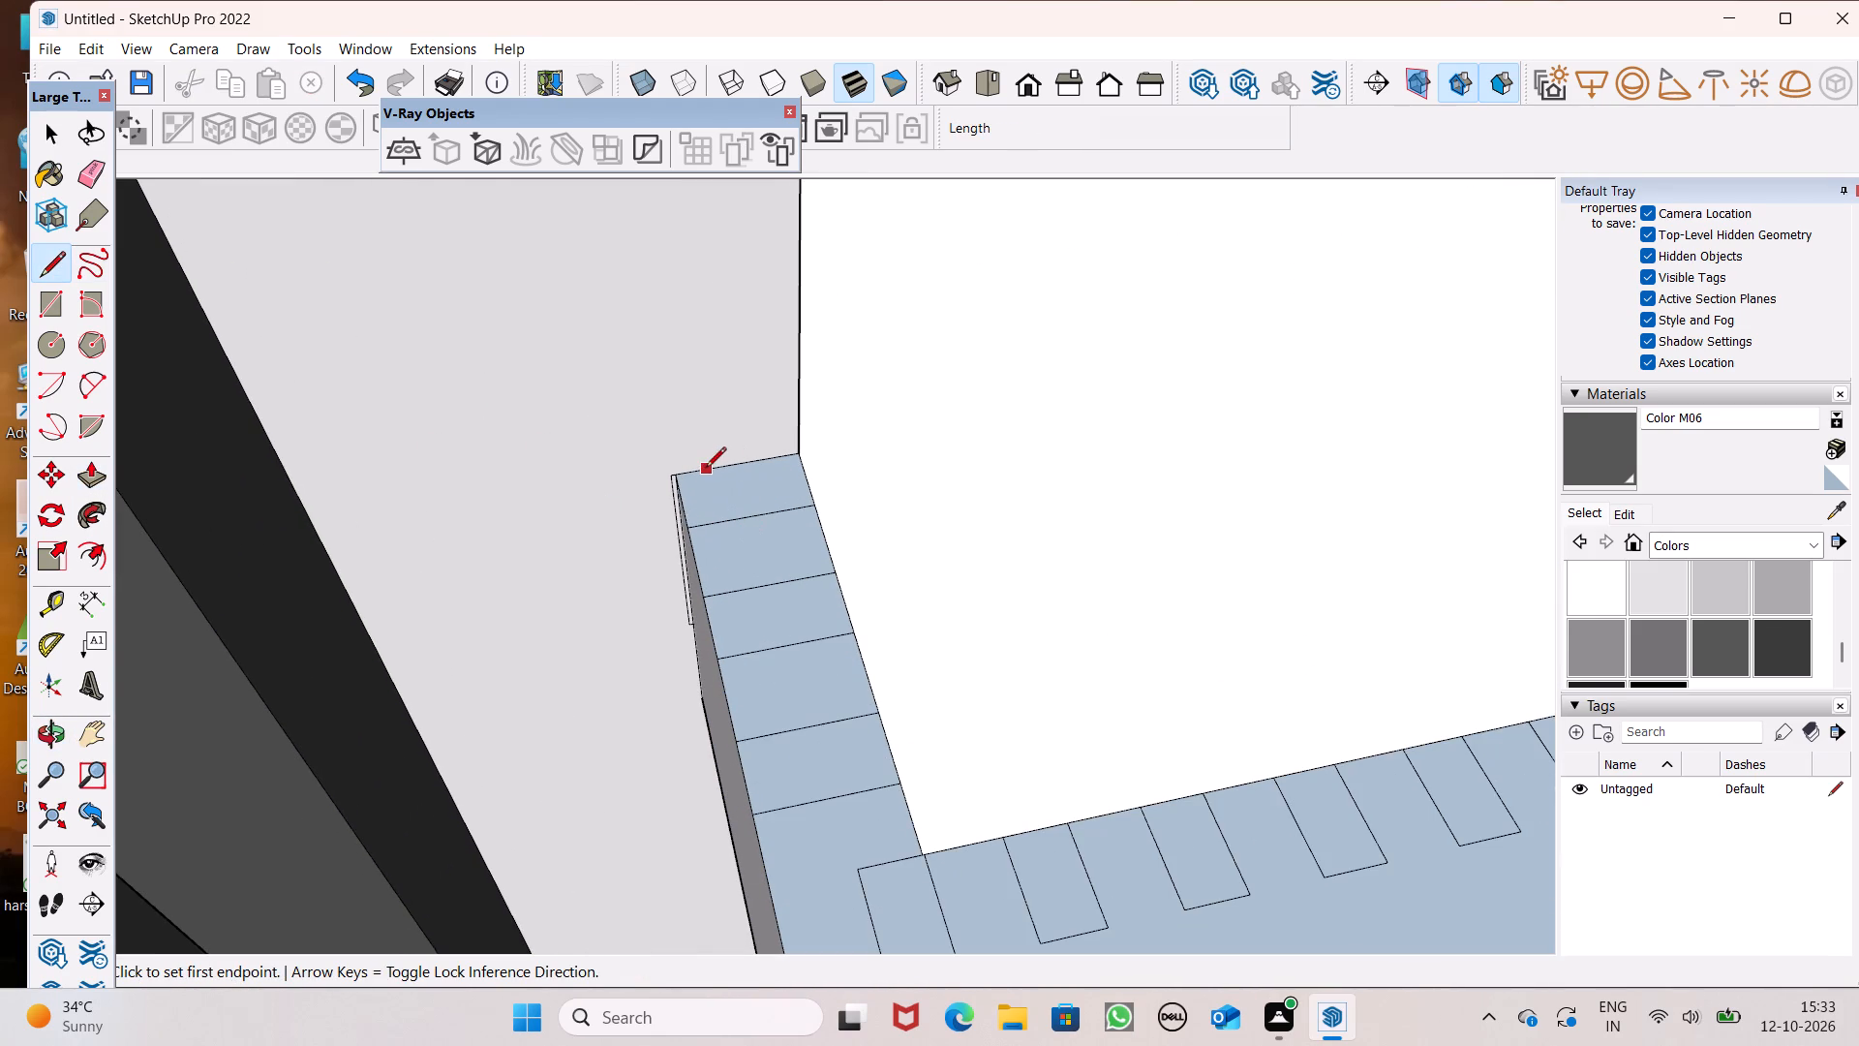
click(706, 469)
click(789, 808)
Erase the ends of the five dividing lines between the new lengthwise line and the side ledge's outer edge.
click(86, 162)
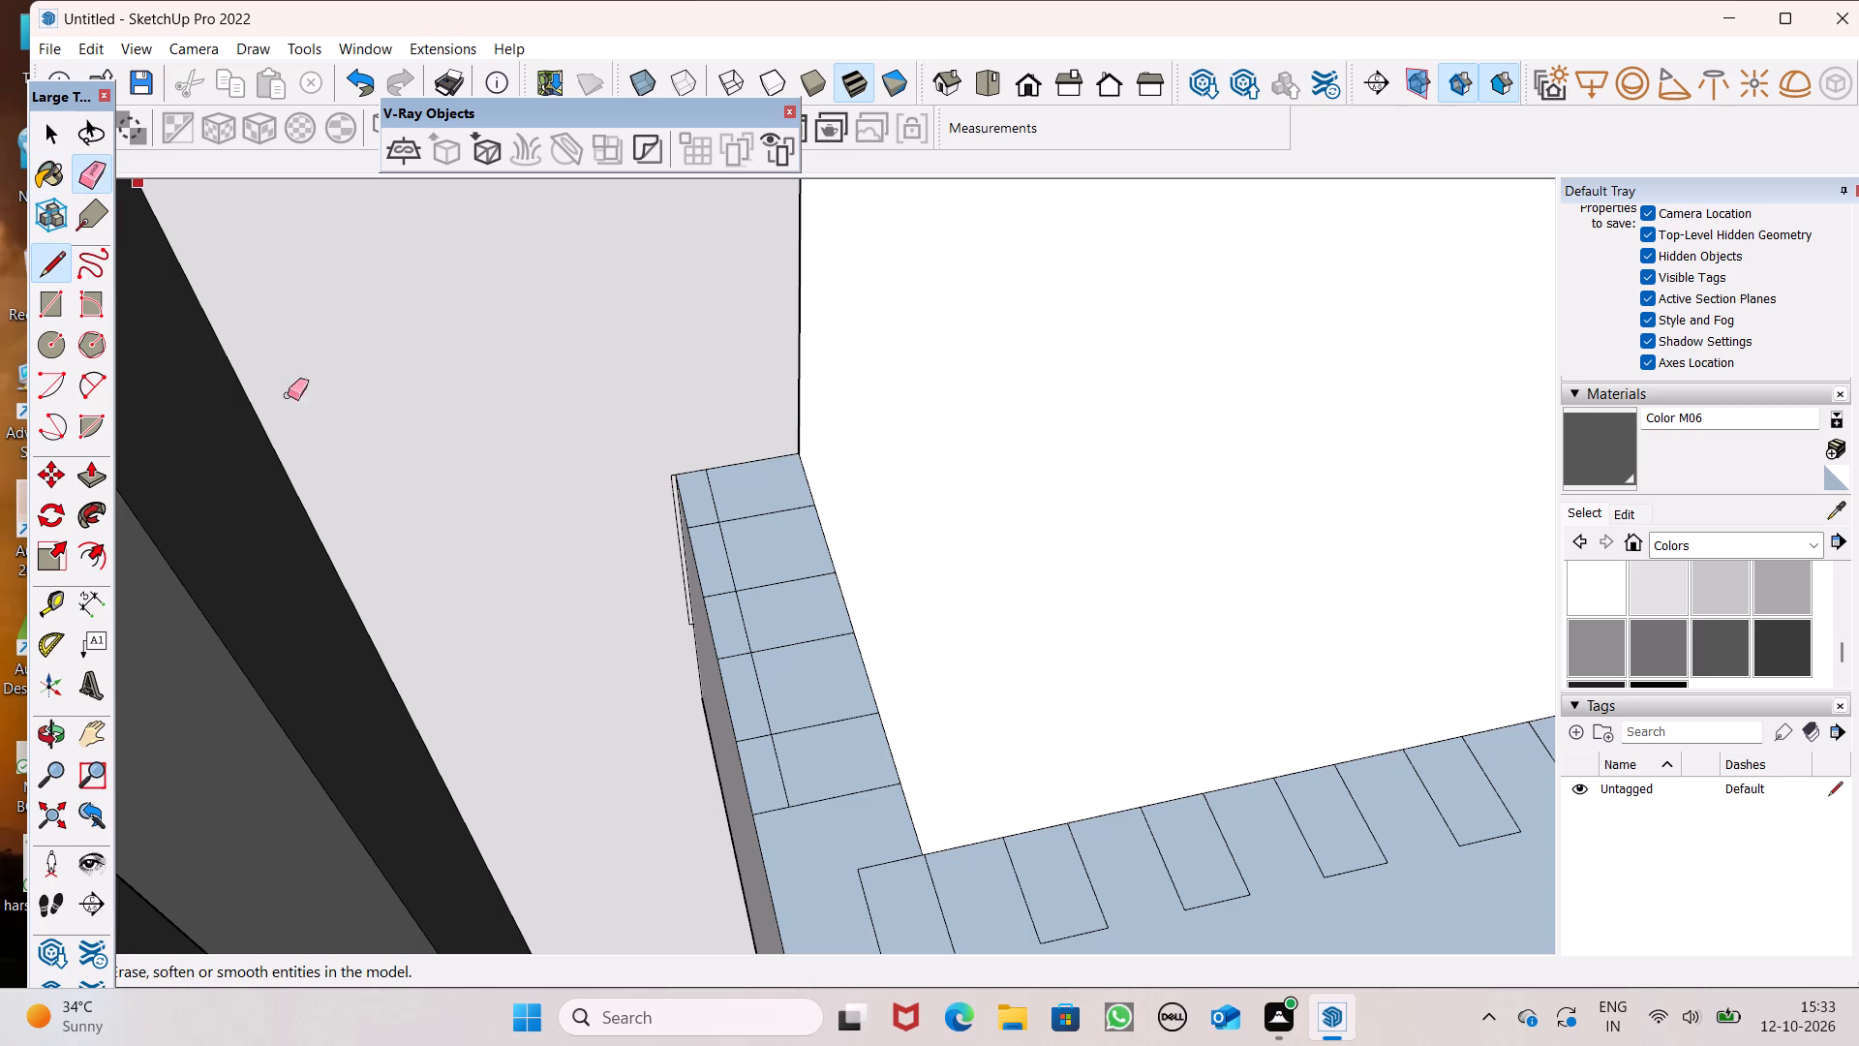
scroll(714, 542, up, 7)
drag(698, 500, 702, 519)
drag(731, 656, 744, 693)
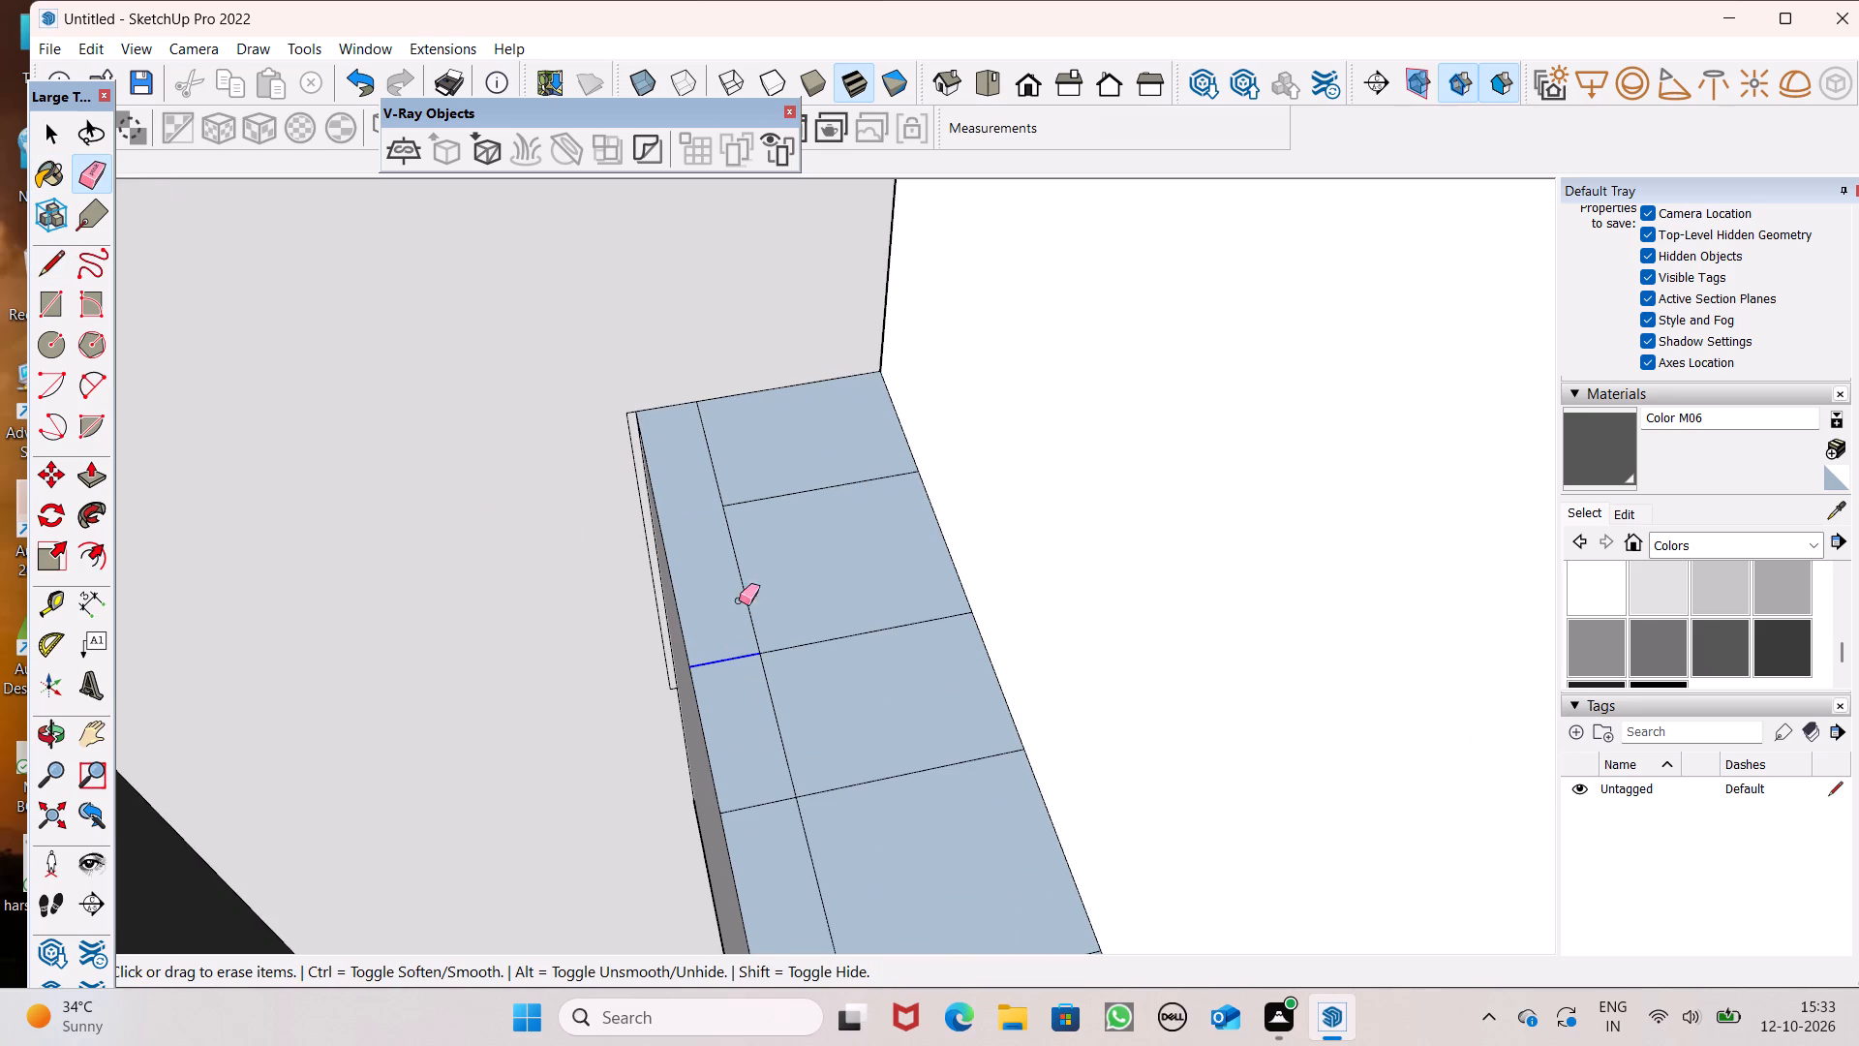
scroll(701, 423, down, 7)
drag(736, 596, 763, 686)
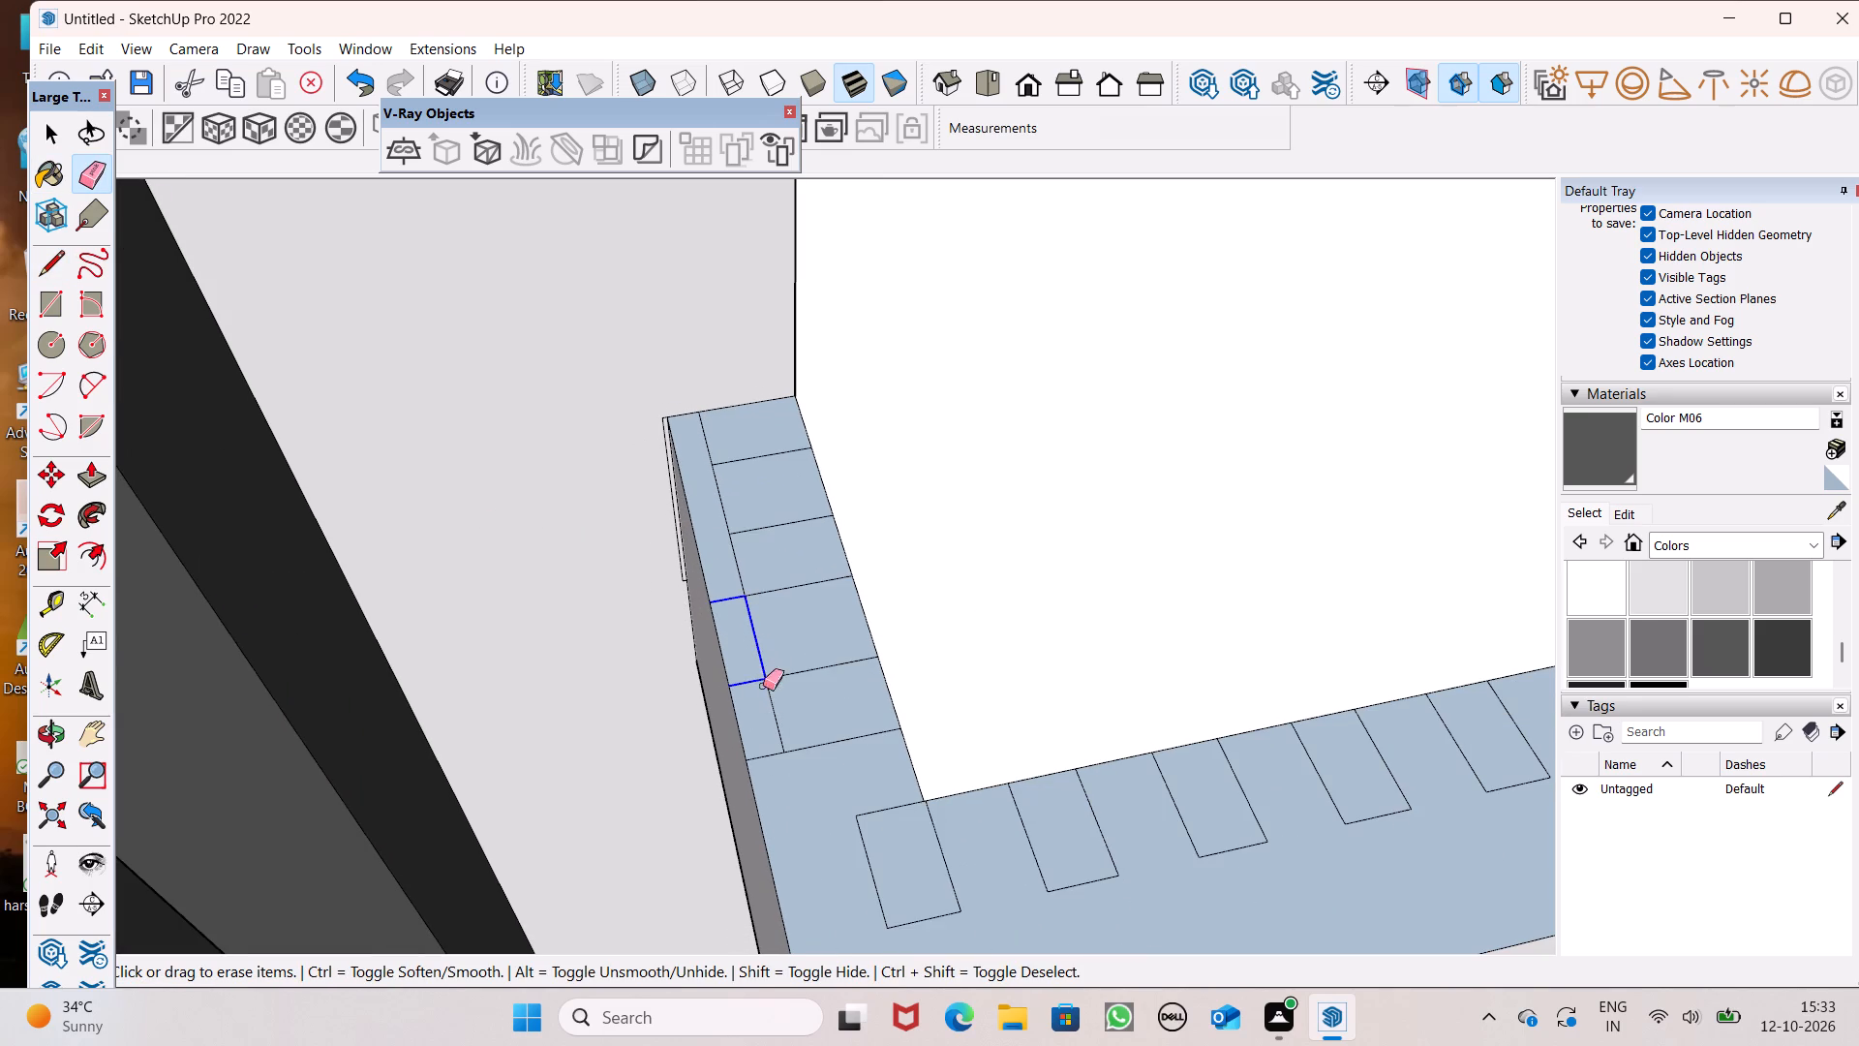
drag(763, 686, 763, 701)
key(ctrl+z)
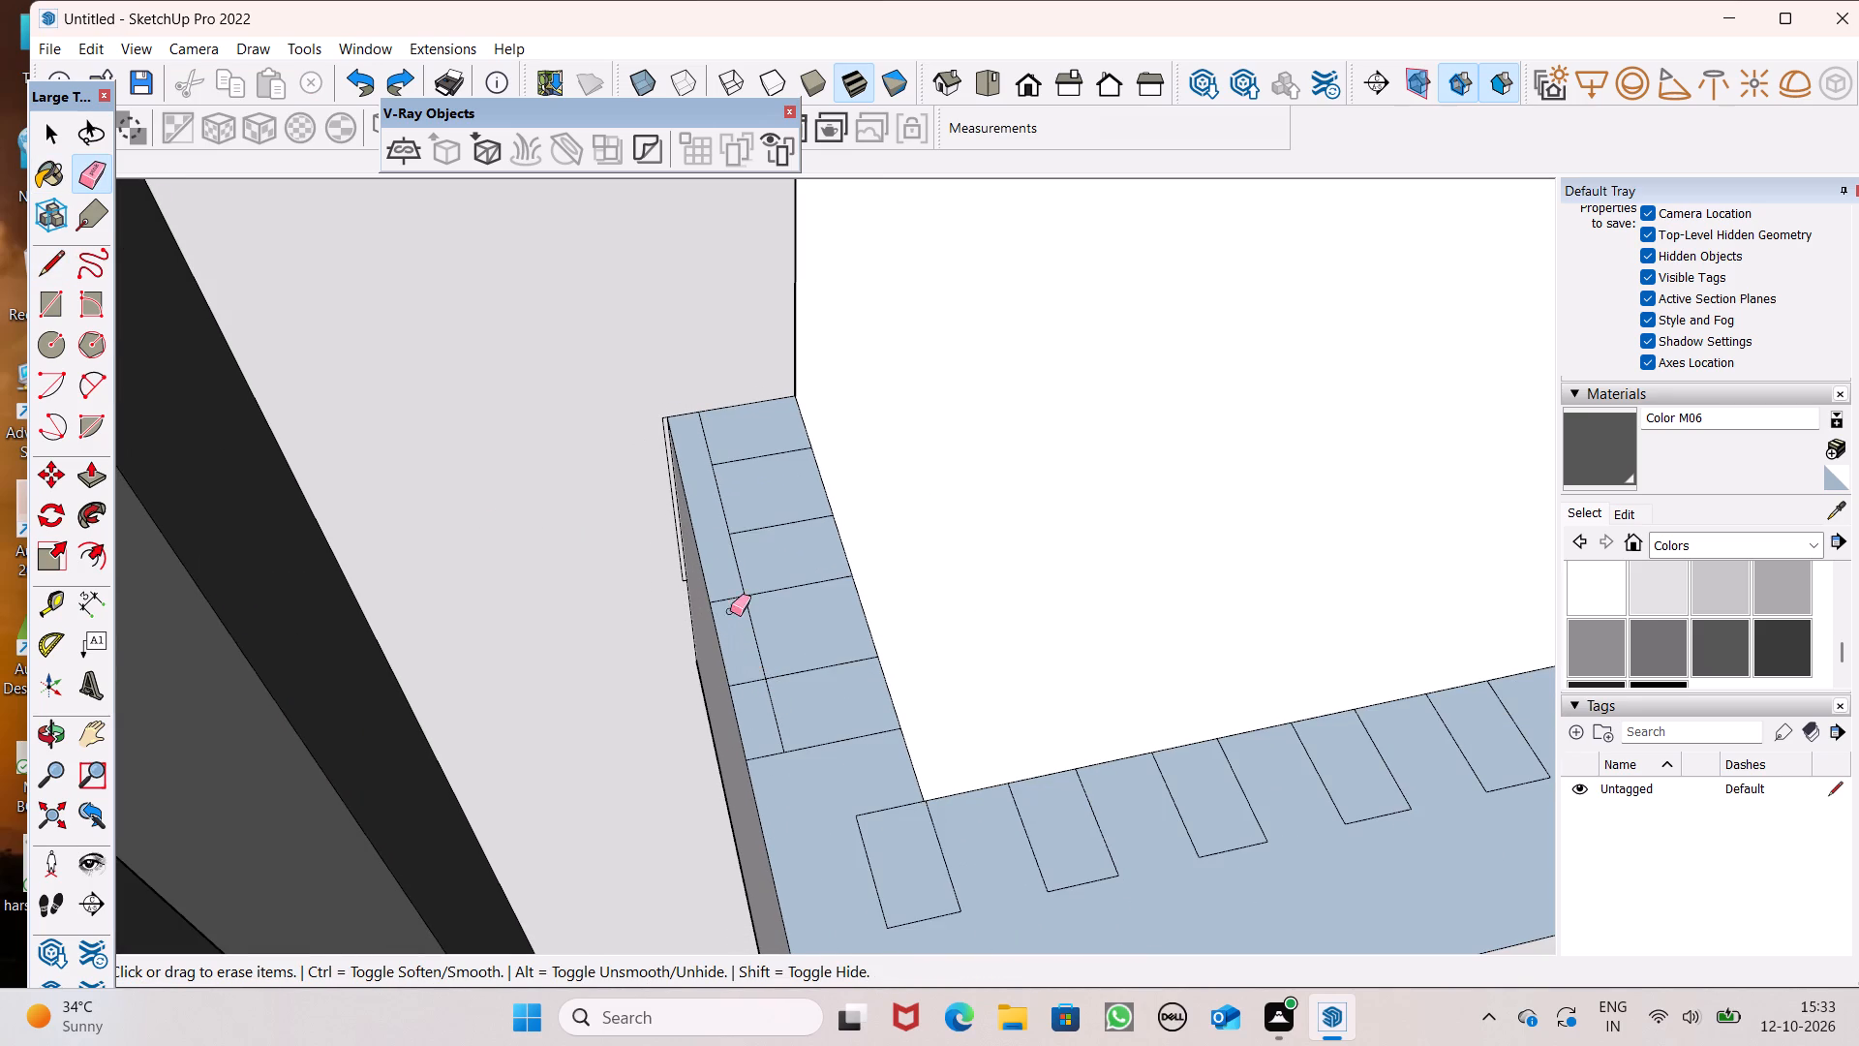
drag(726, 594, 730, 617)
drag(747, 671, 751, 703)
drag(768, 741, 772, 760)
scroll(729, 554, down, 3)
scroll(729, 554, up, 1)
scroll(729, 554, down, 1)
scroll(729, 554, up, 1)
Erase the two lengthwise line segments joining the bar rectangles on the upper balcony's short side ledge, leaving separate rectangles.
key(space)
scroll(751, 524, up, 1)
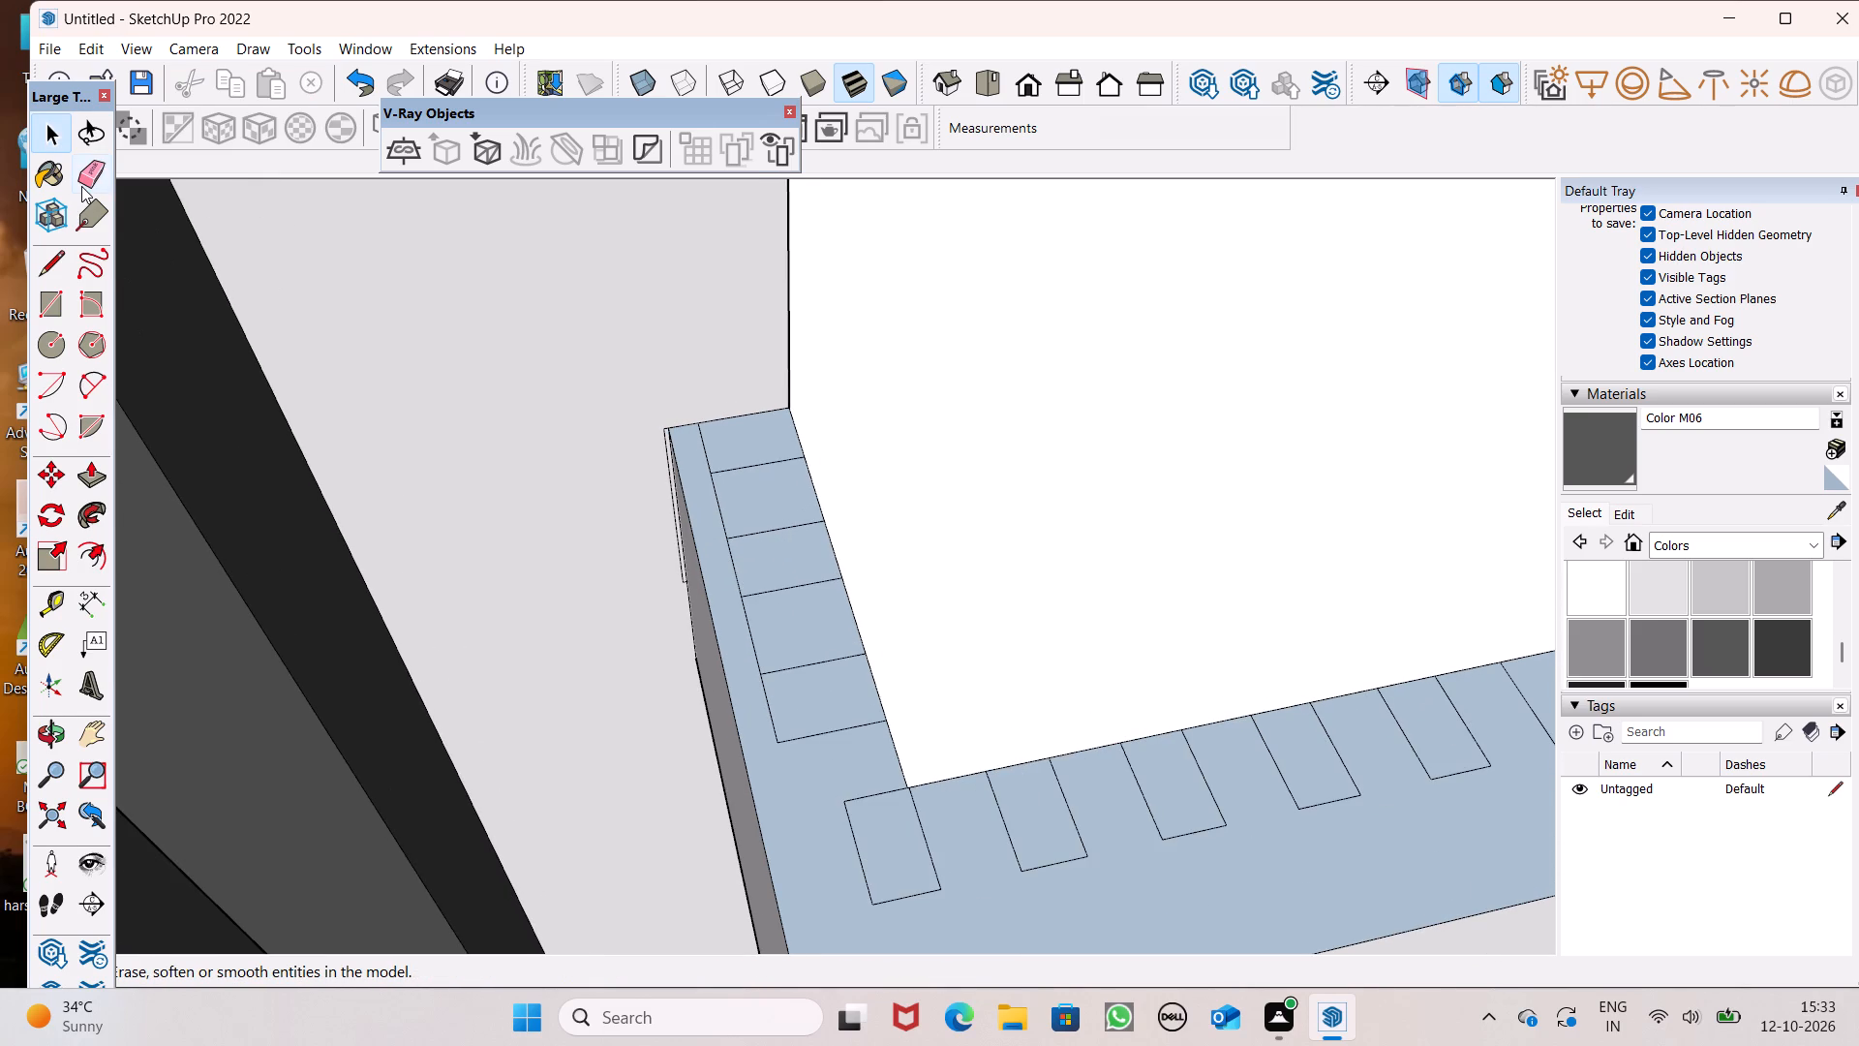
click(84, 184)
scroll(629, 559, up, 2)
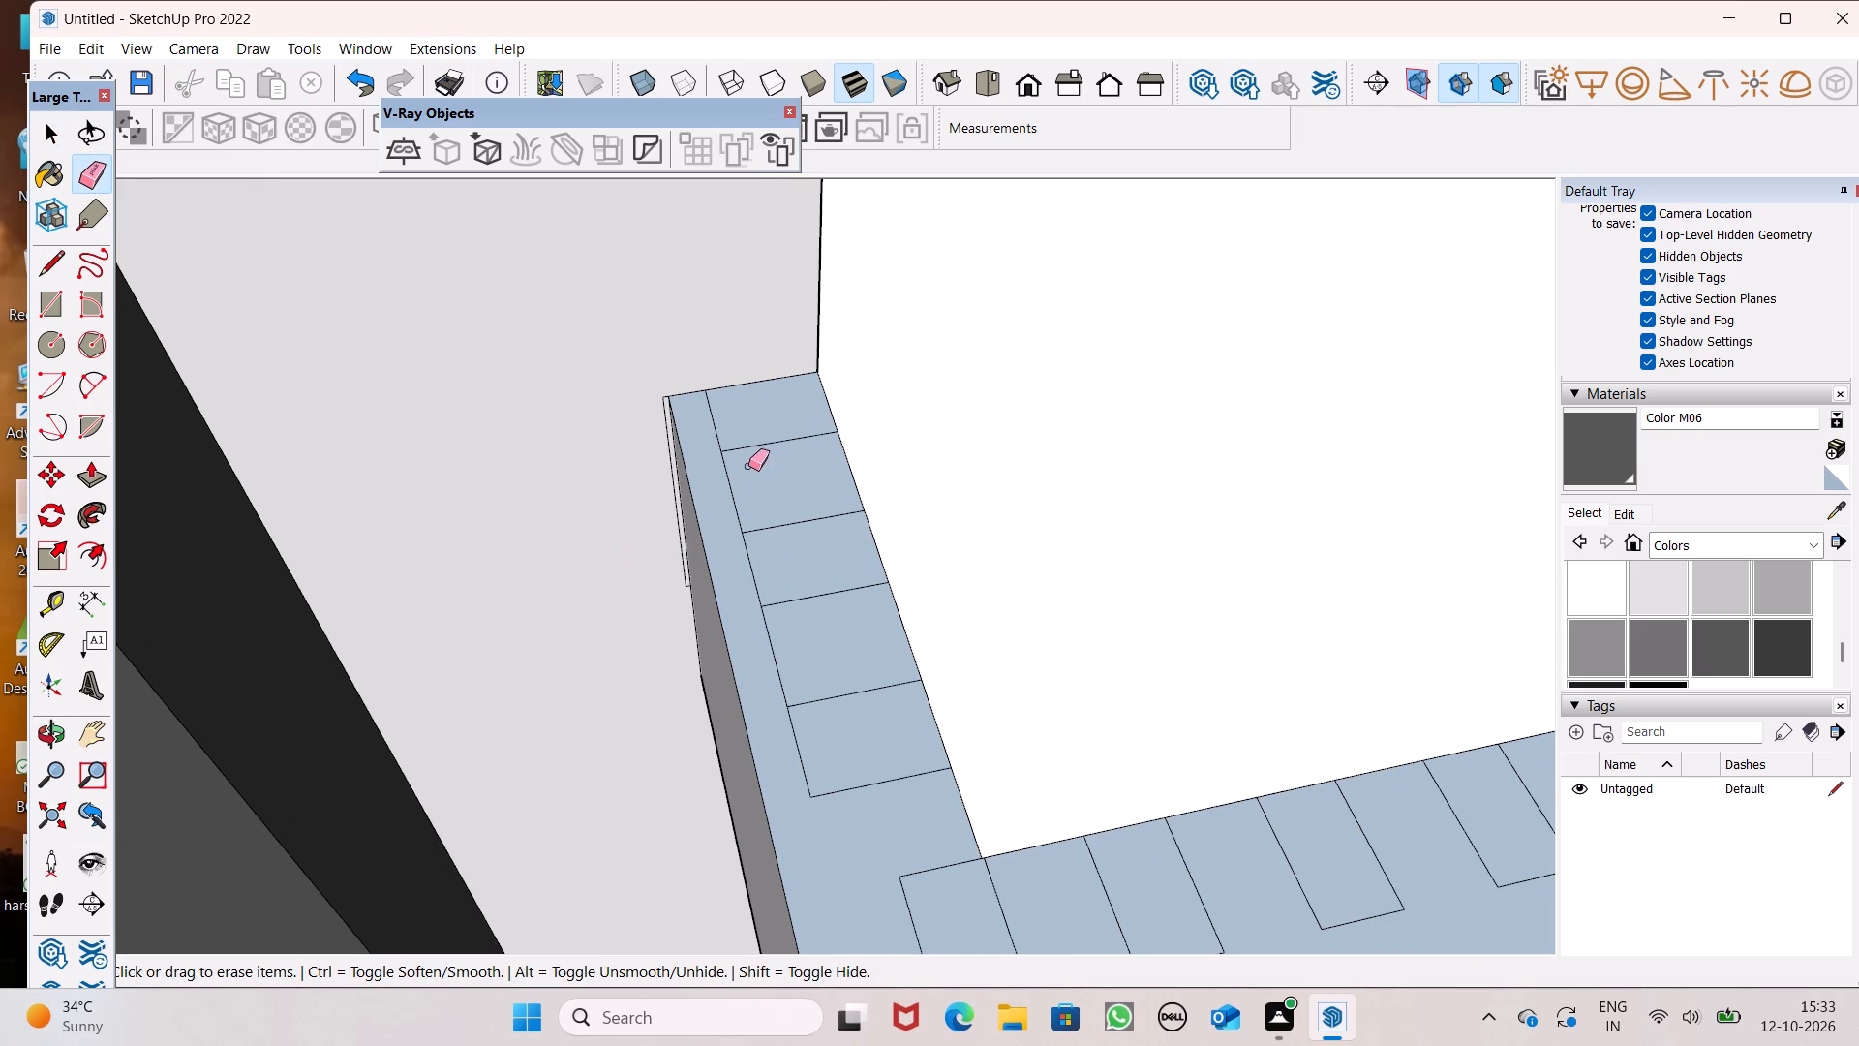
drag(741, 496, 722, 499)
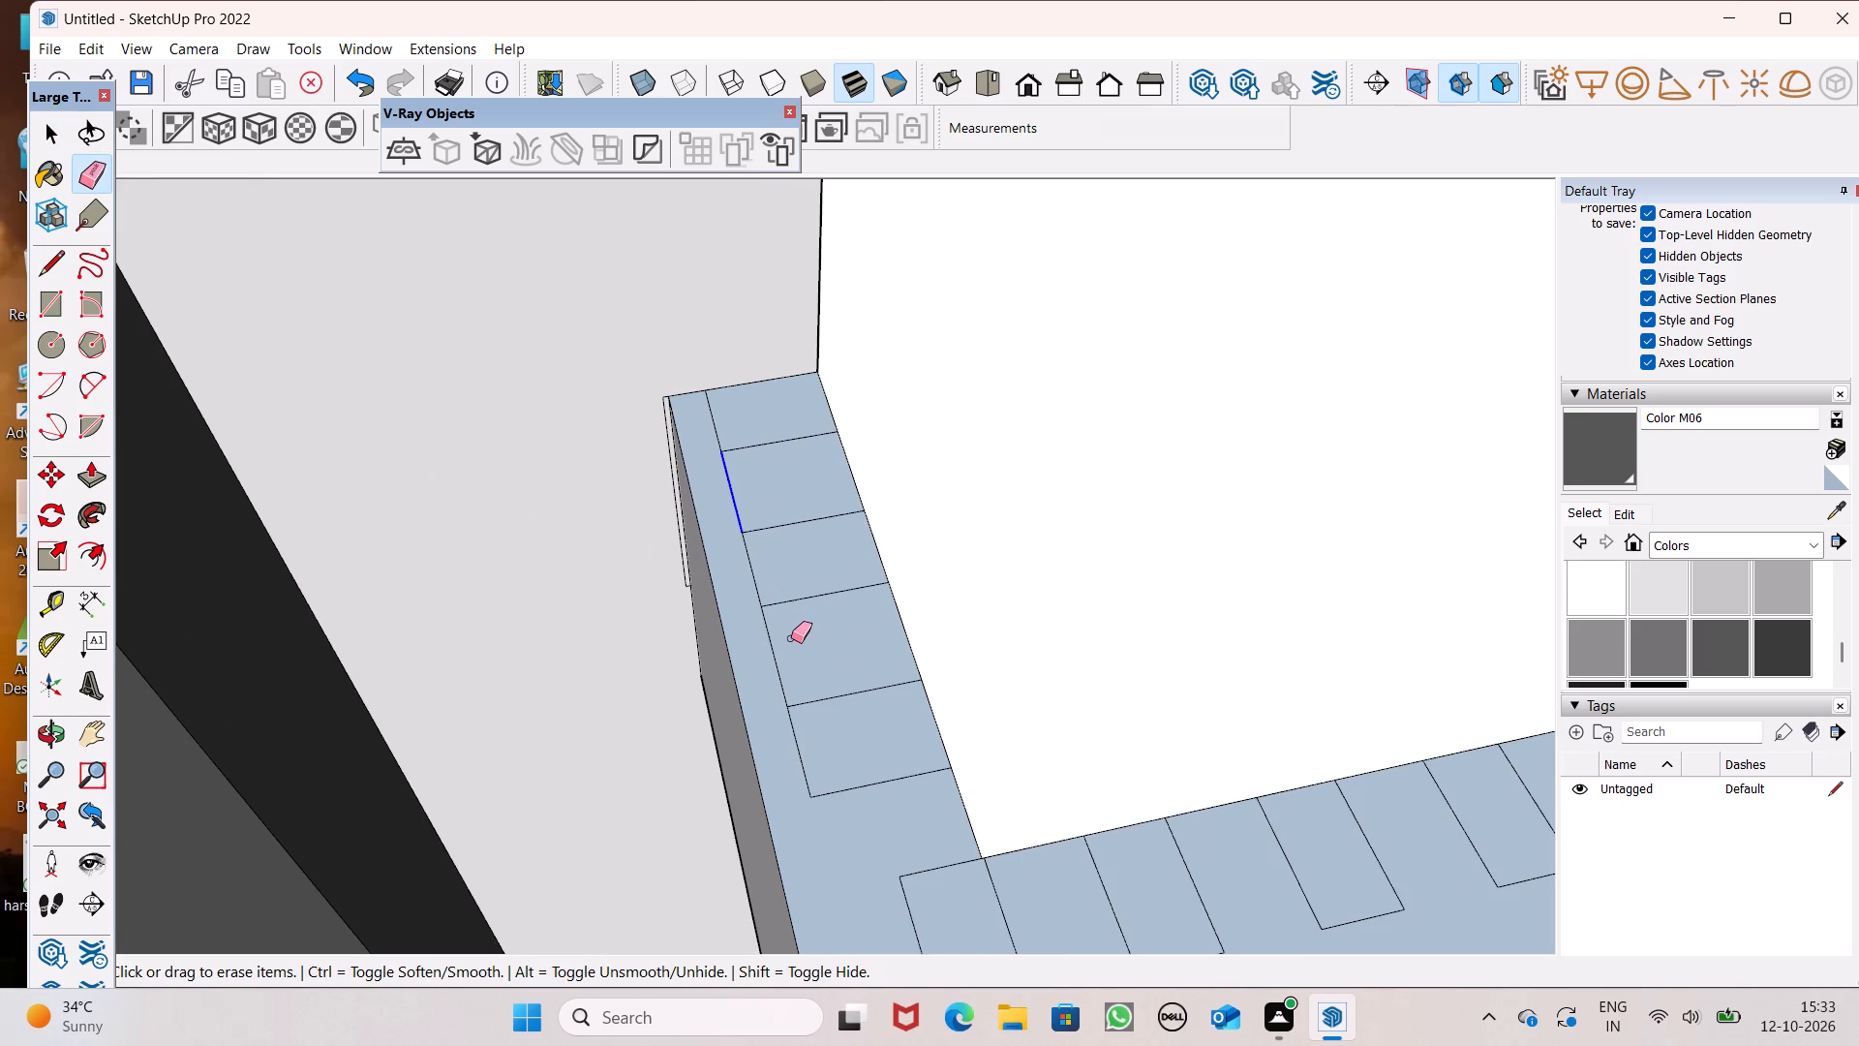
drag(787, 646, 773, 662)
scroll(807, 523, down, 7)
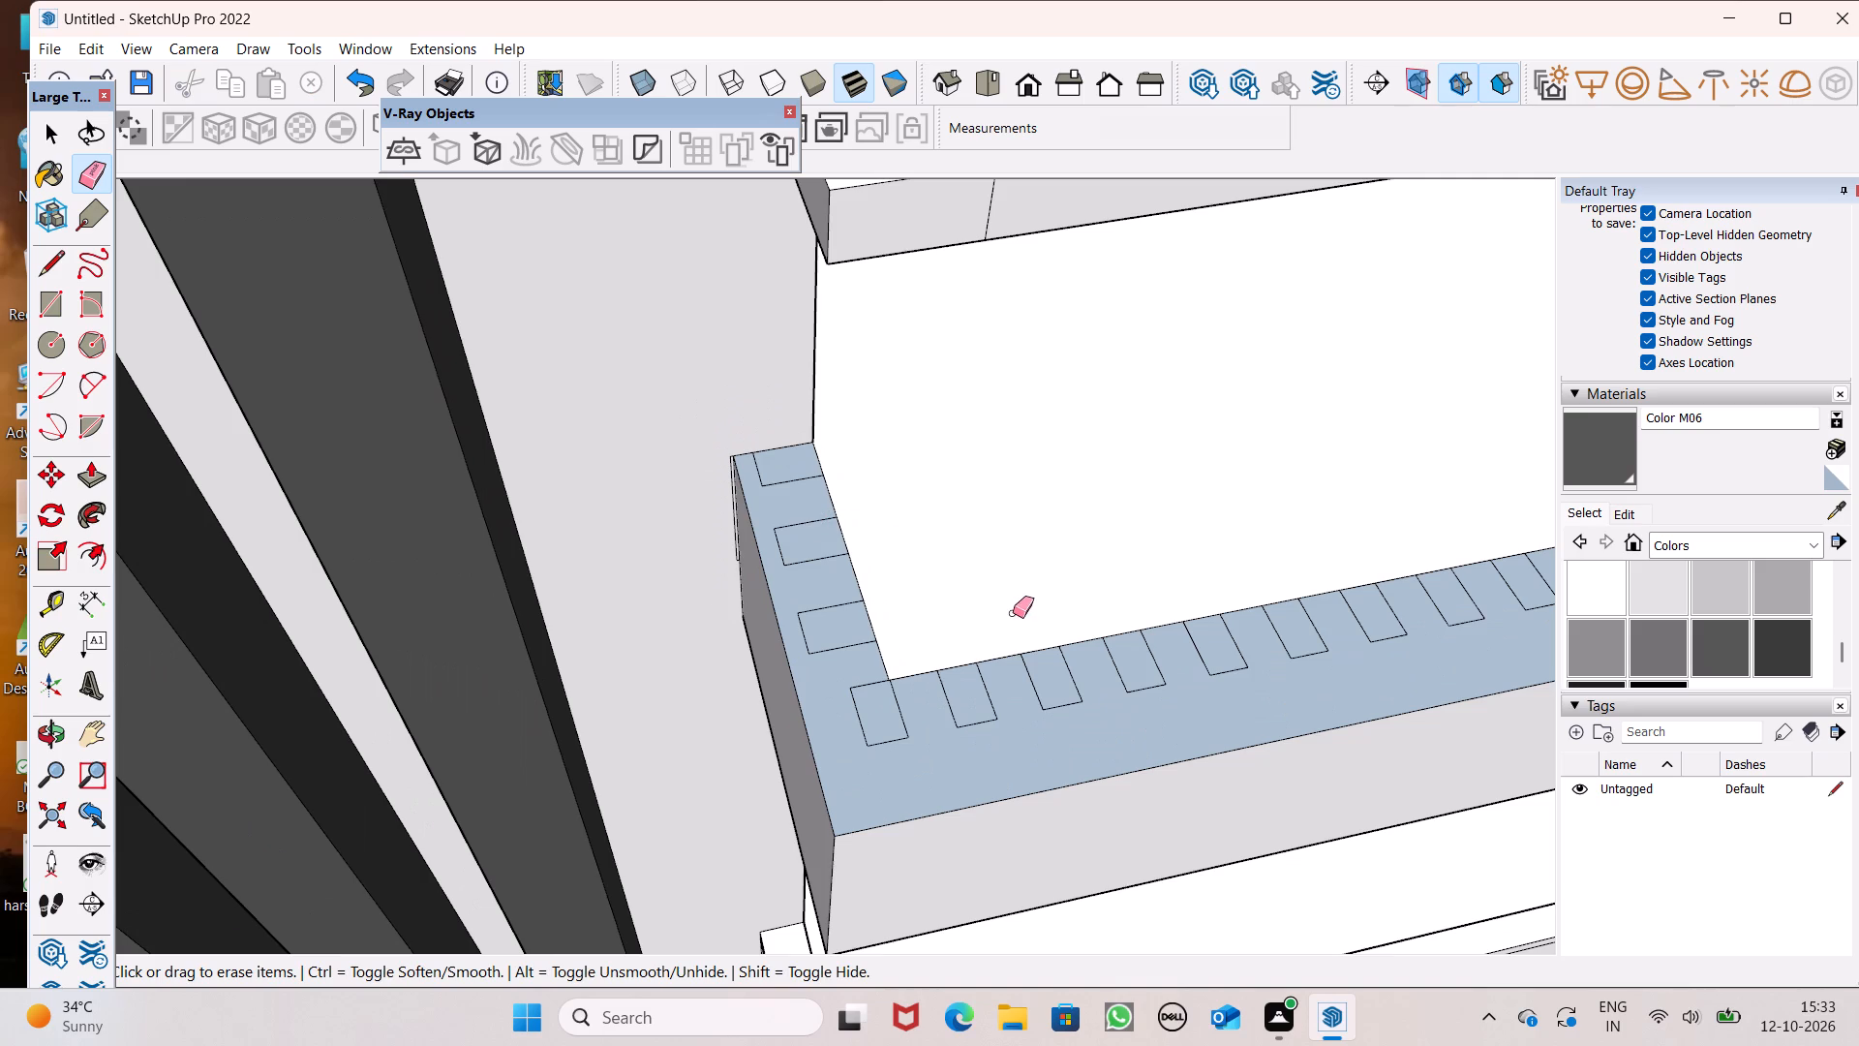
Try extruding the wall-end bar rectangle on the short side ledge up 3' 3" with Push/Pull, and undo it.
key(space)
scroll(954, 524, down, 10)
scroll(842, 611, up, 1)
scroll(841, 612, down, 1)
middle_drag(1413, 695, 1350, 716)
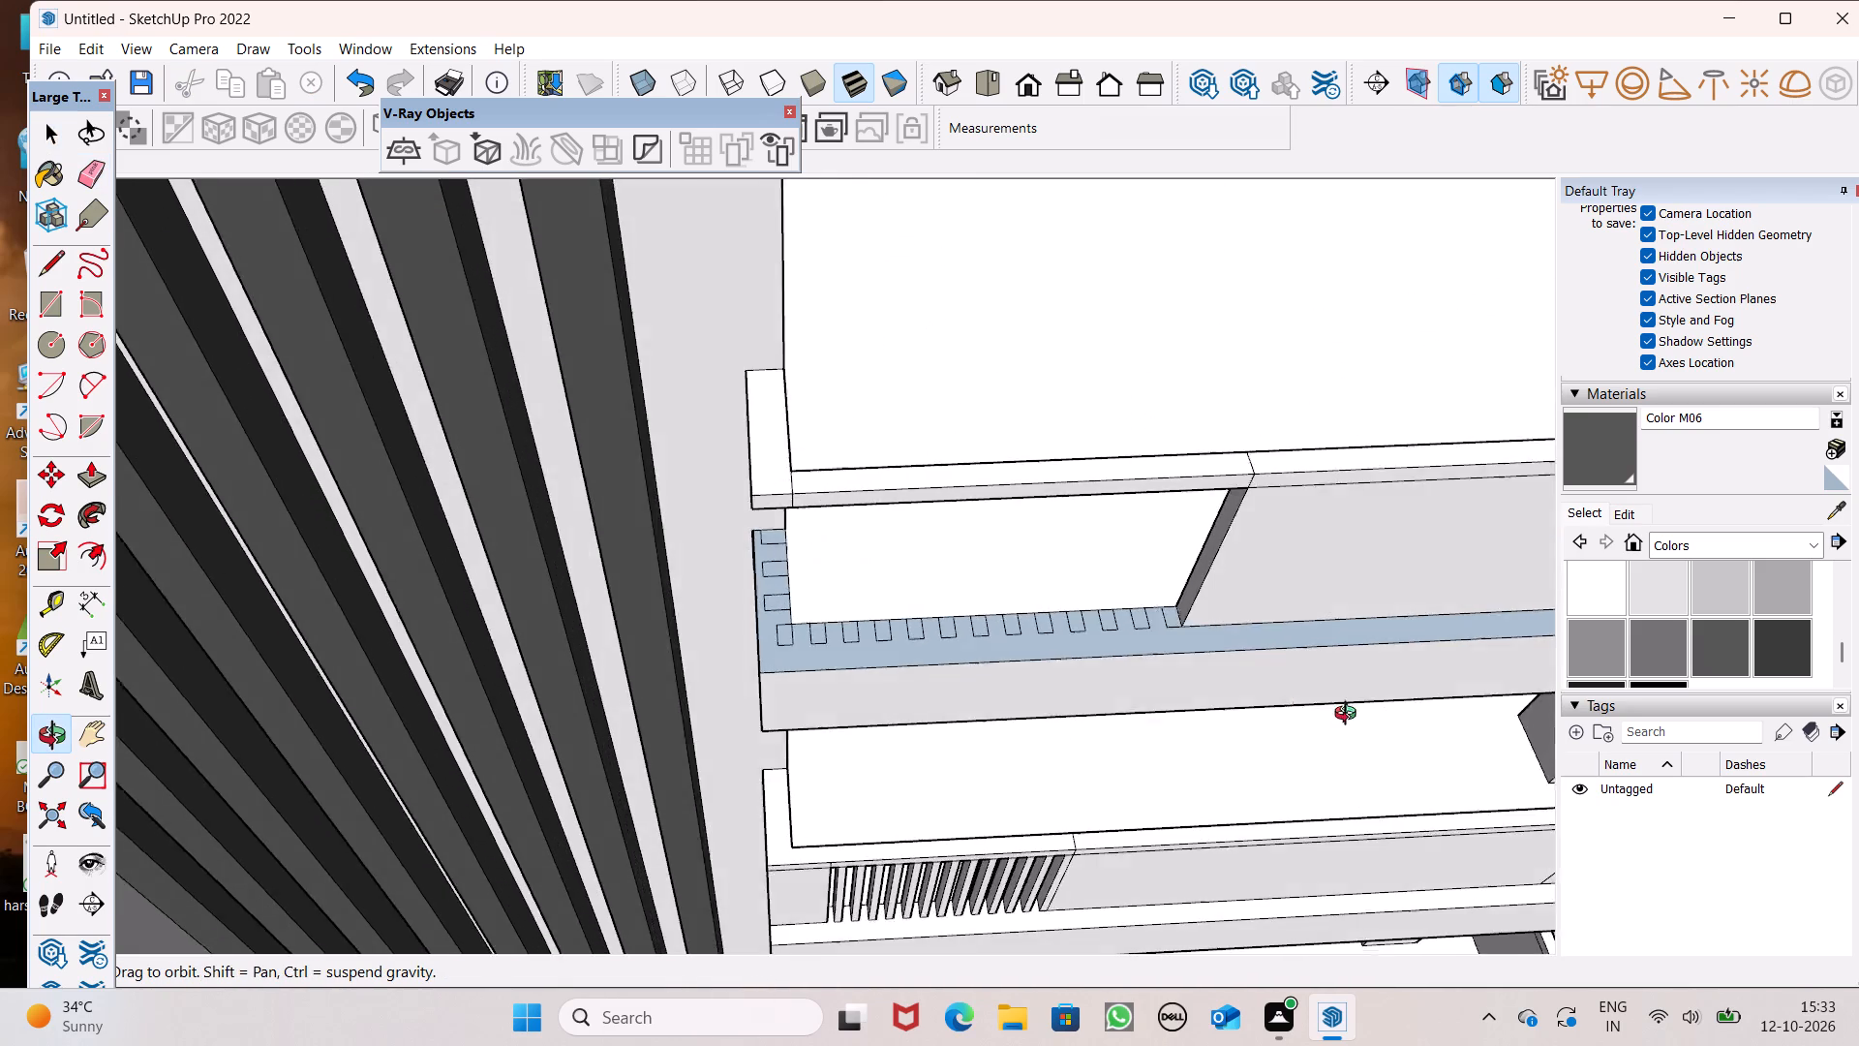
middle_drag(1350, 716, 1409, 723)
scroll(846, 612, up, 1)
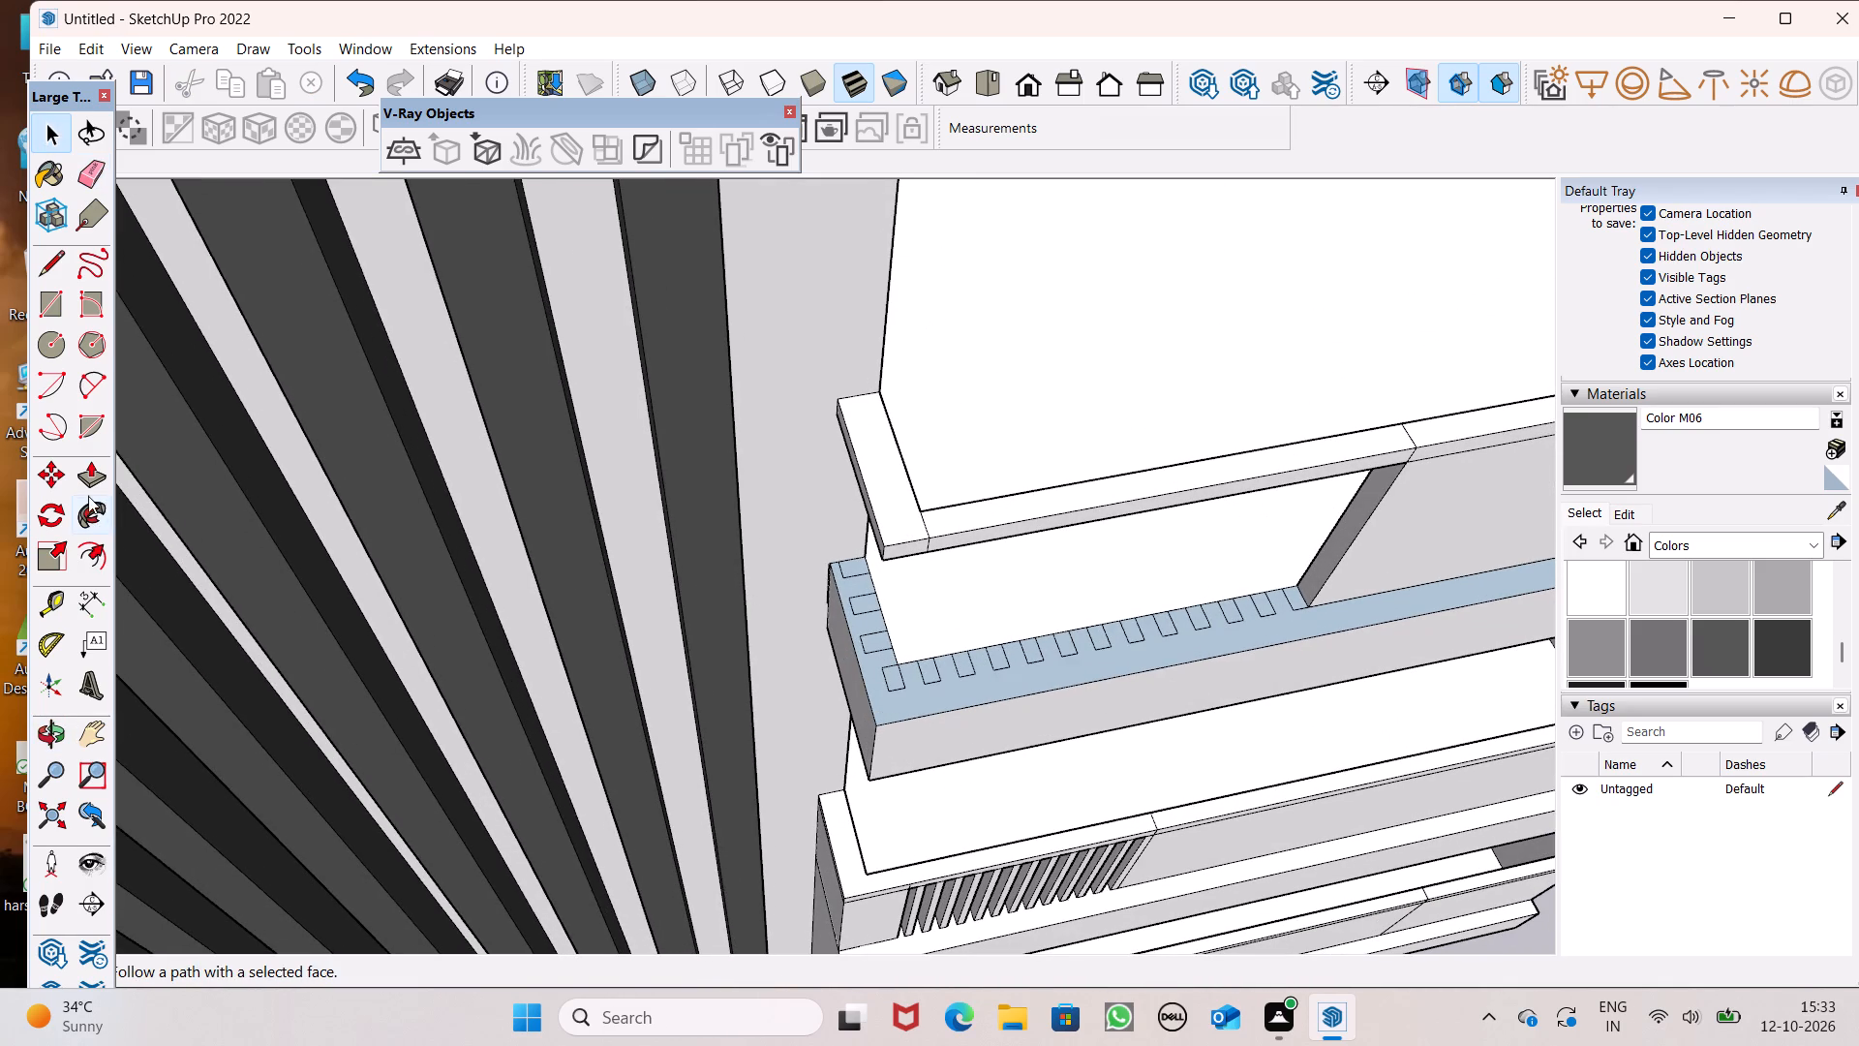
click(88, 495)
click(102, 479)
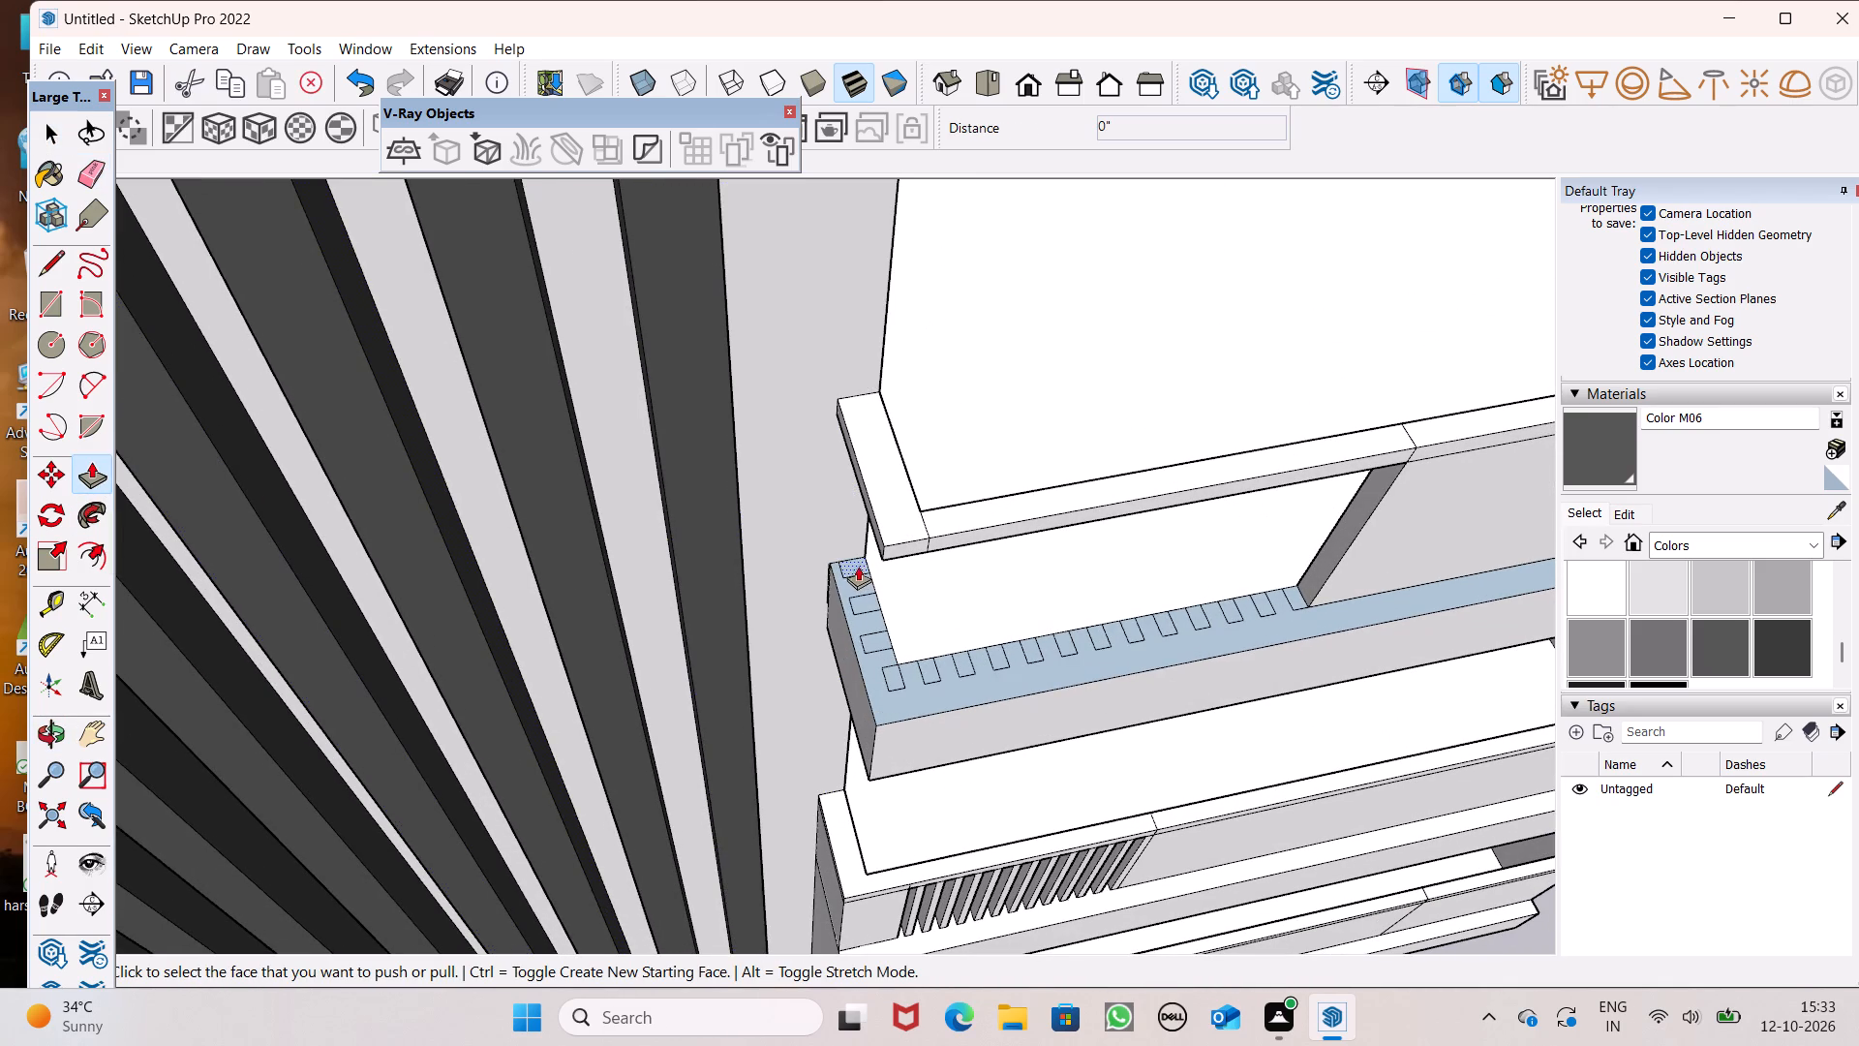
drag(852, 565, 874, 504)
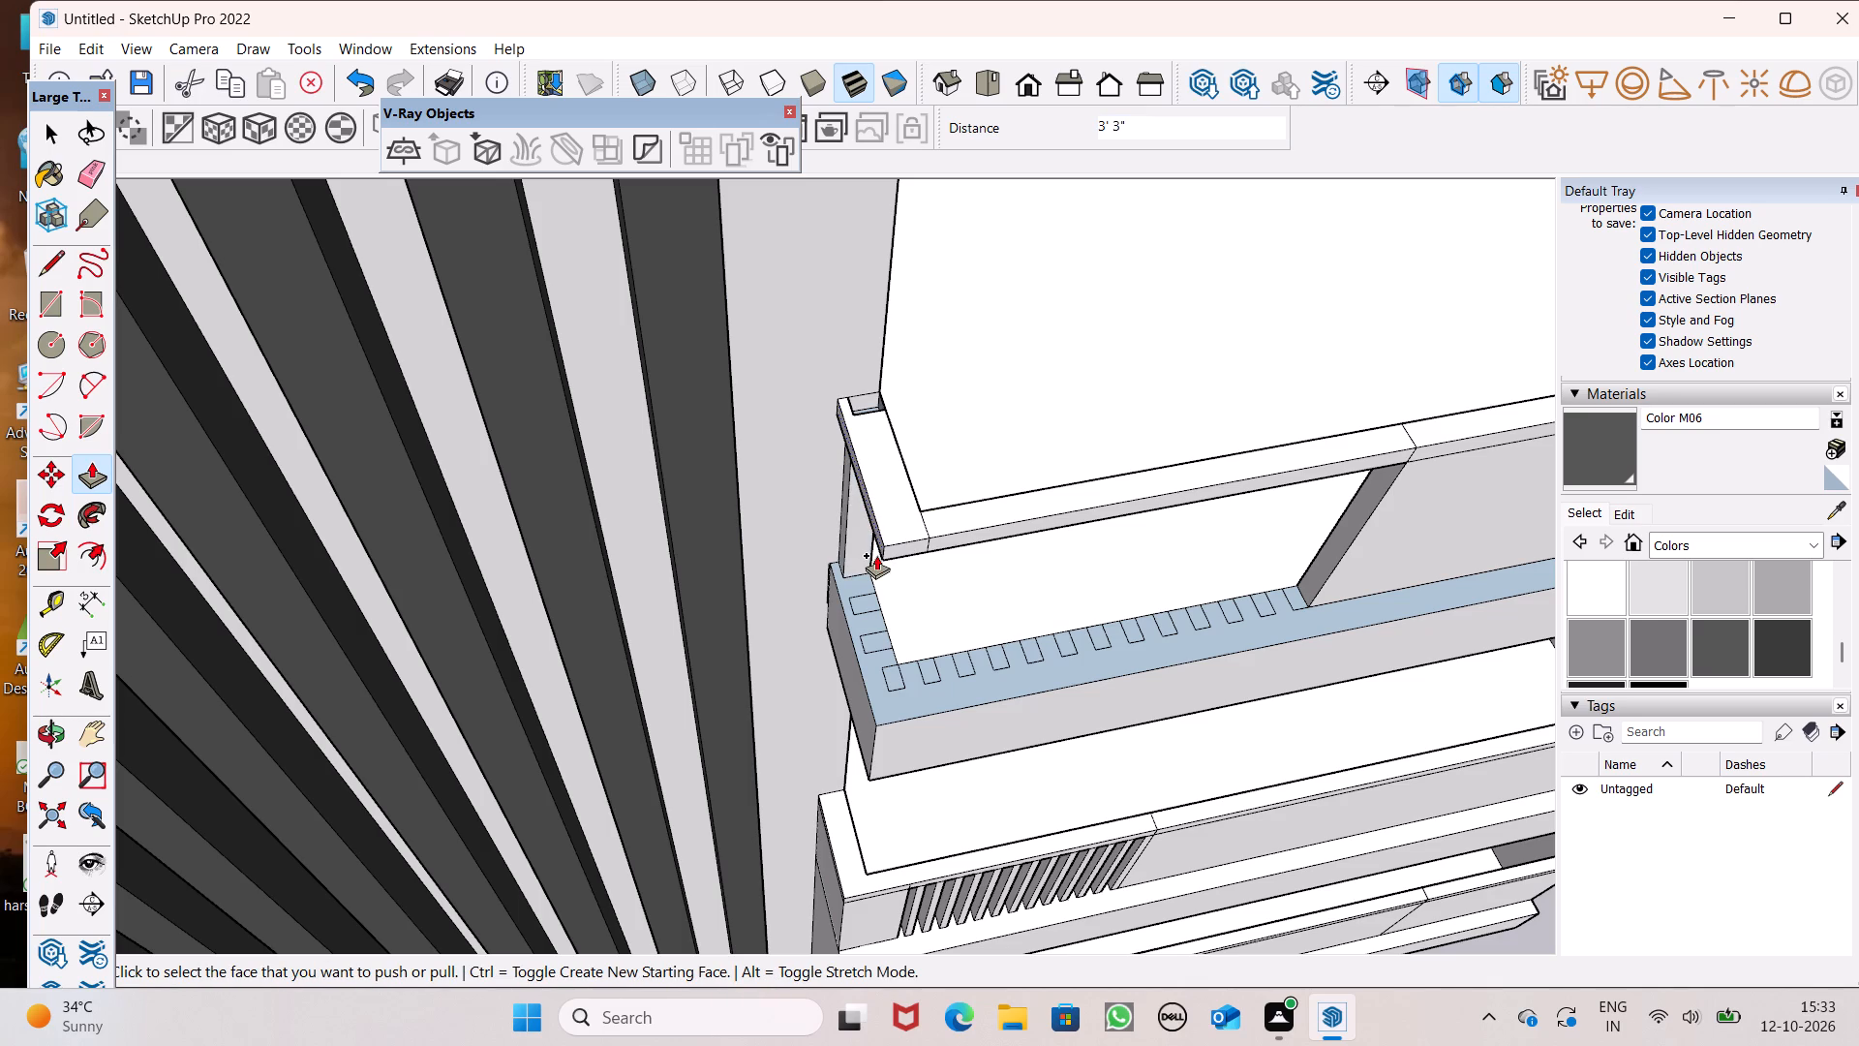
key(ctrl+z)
Extrude the three side-ledge bar rectangles and the corner one up to the parapet cap's underside, about 2' 10 5/8" to 3' high.
middle_drag(863, 558, 1144, 457)
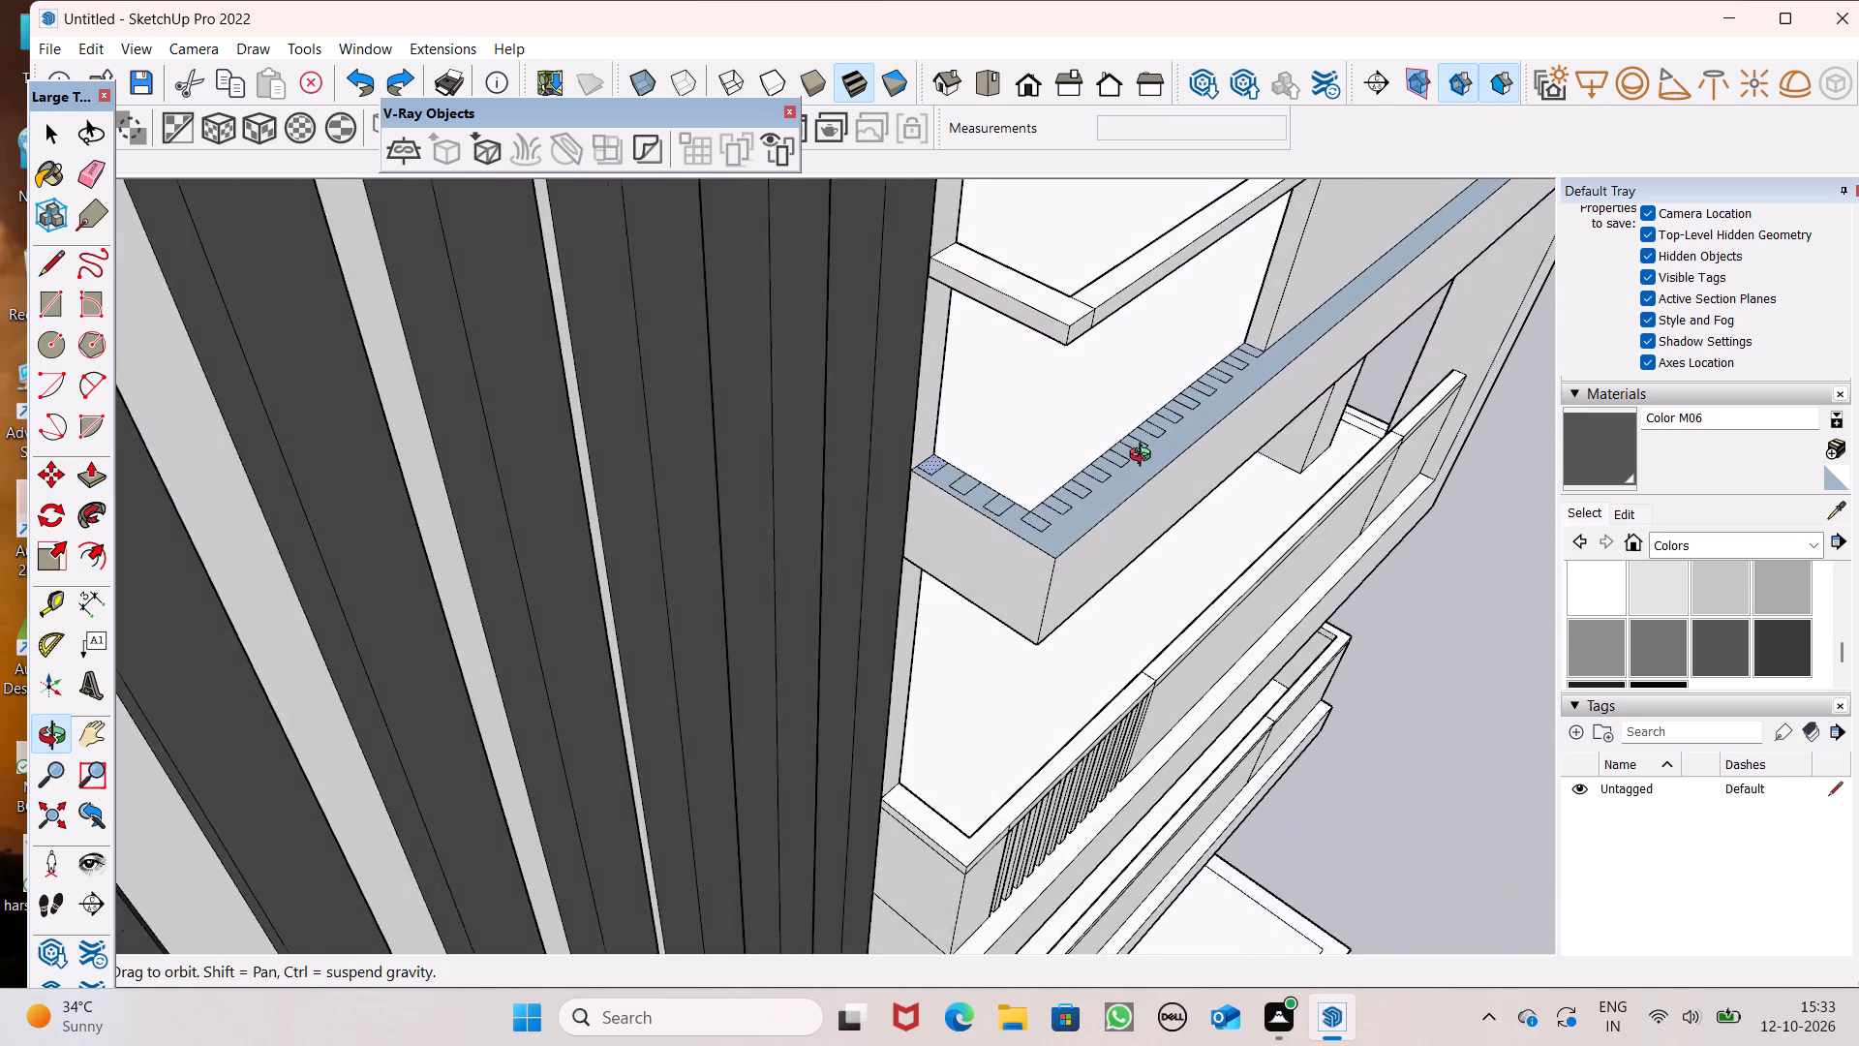
middle_drag(1144, 457, 1141, 456)
scroll(982, 374, up, 7)
scroll(979, 477, down, 6)
scroll(964, 304, up, 4)
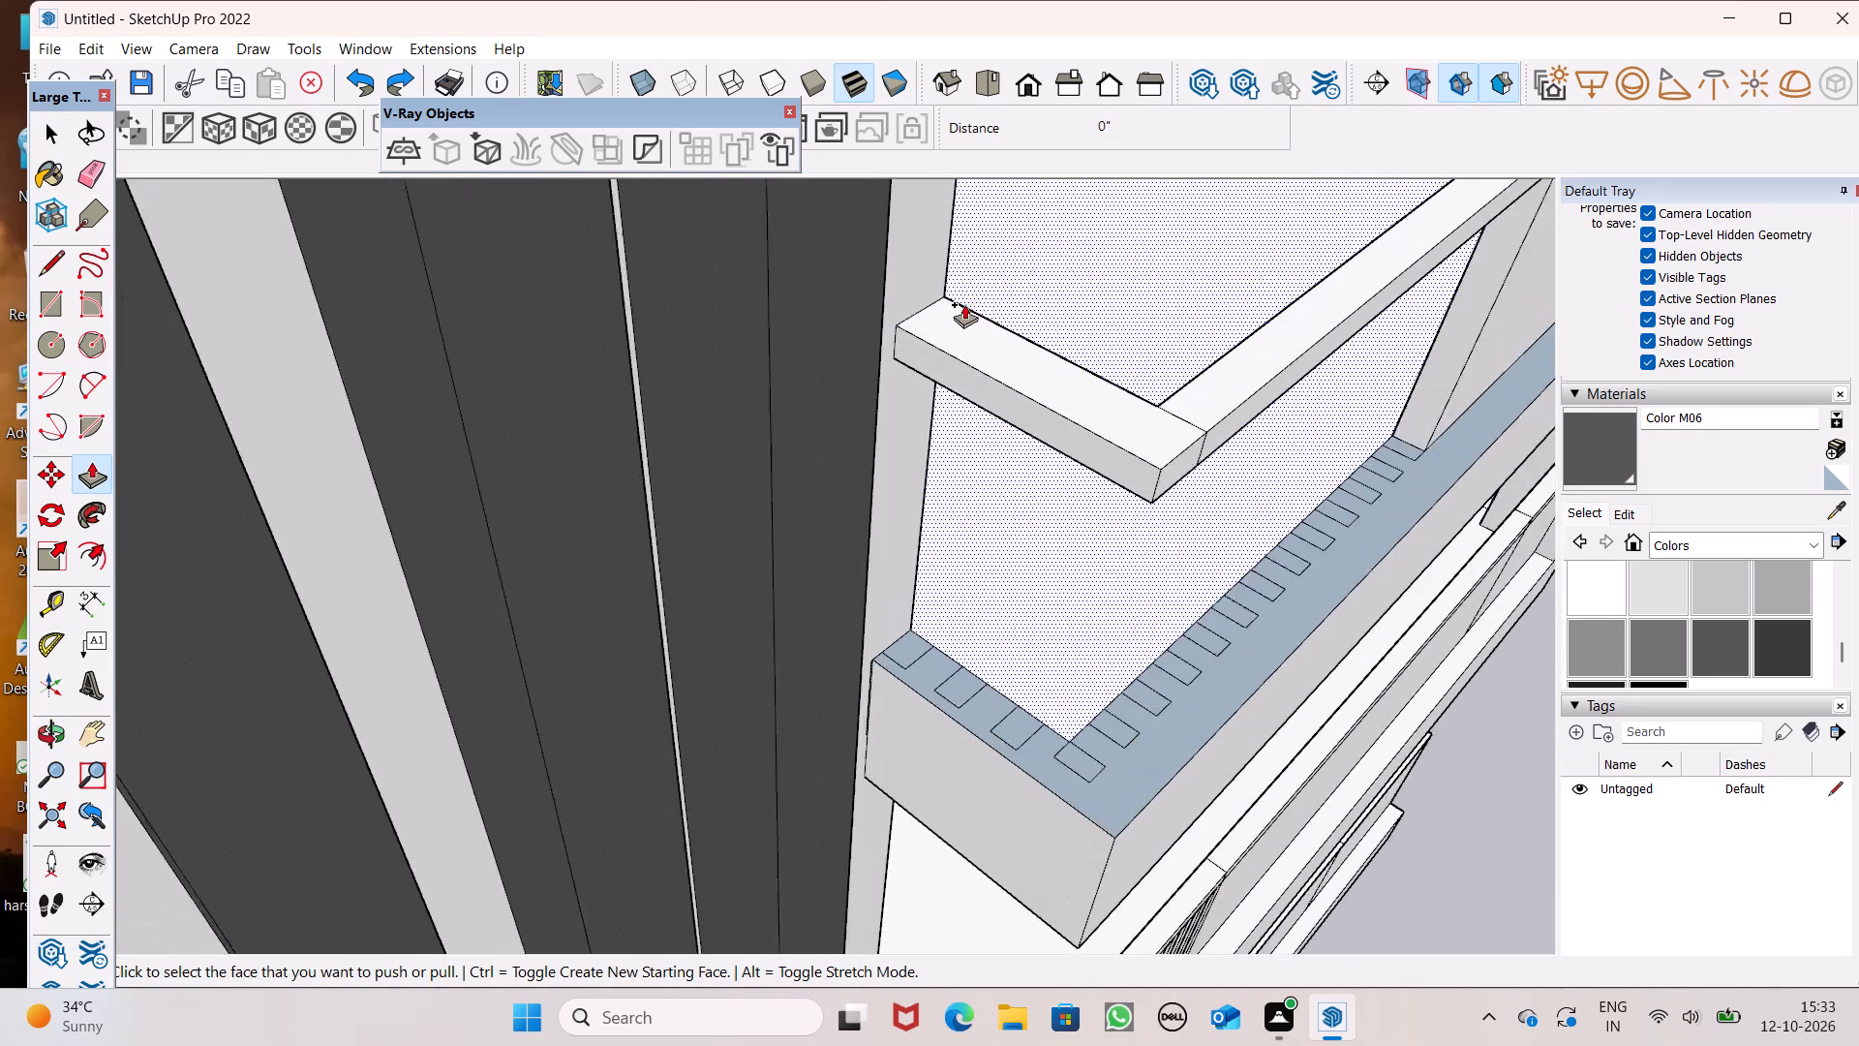
scroll(964, 304, up, 1)
drag(906, 702, 945, 401)
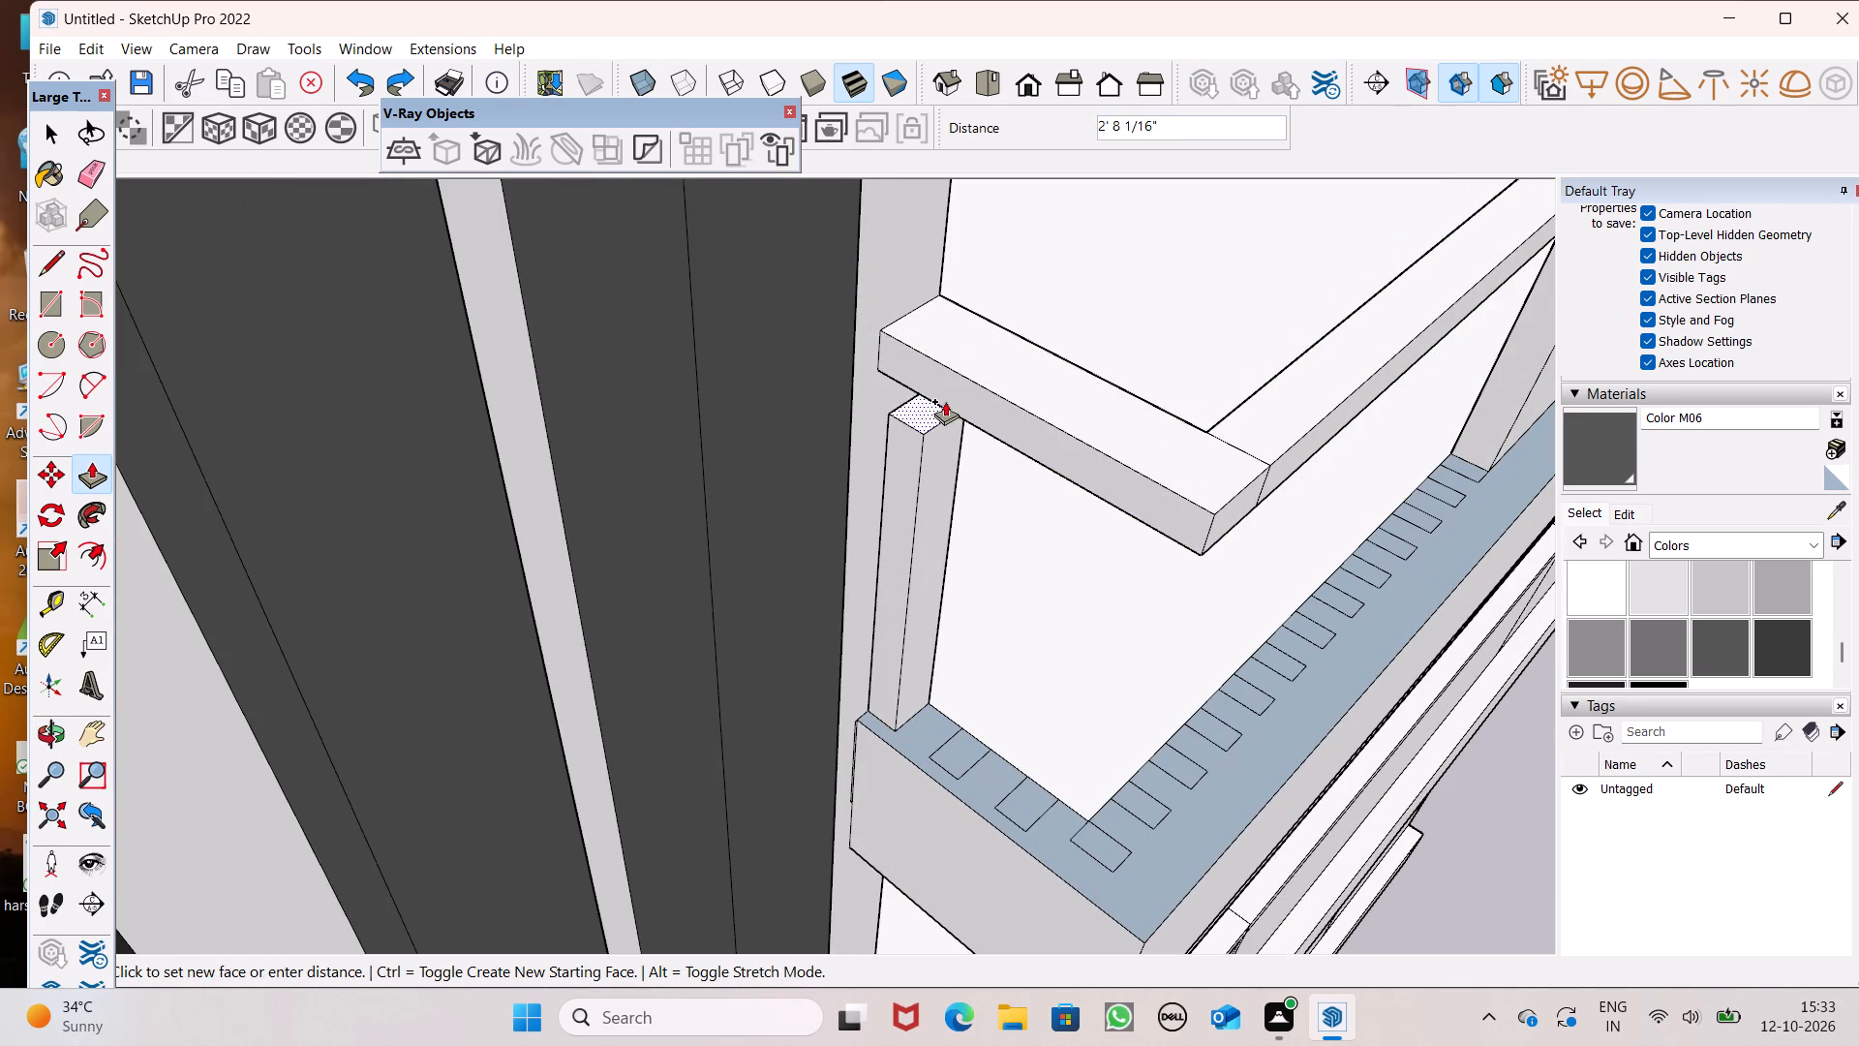
drag(945, 401, 938, 370)
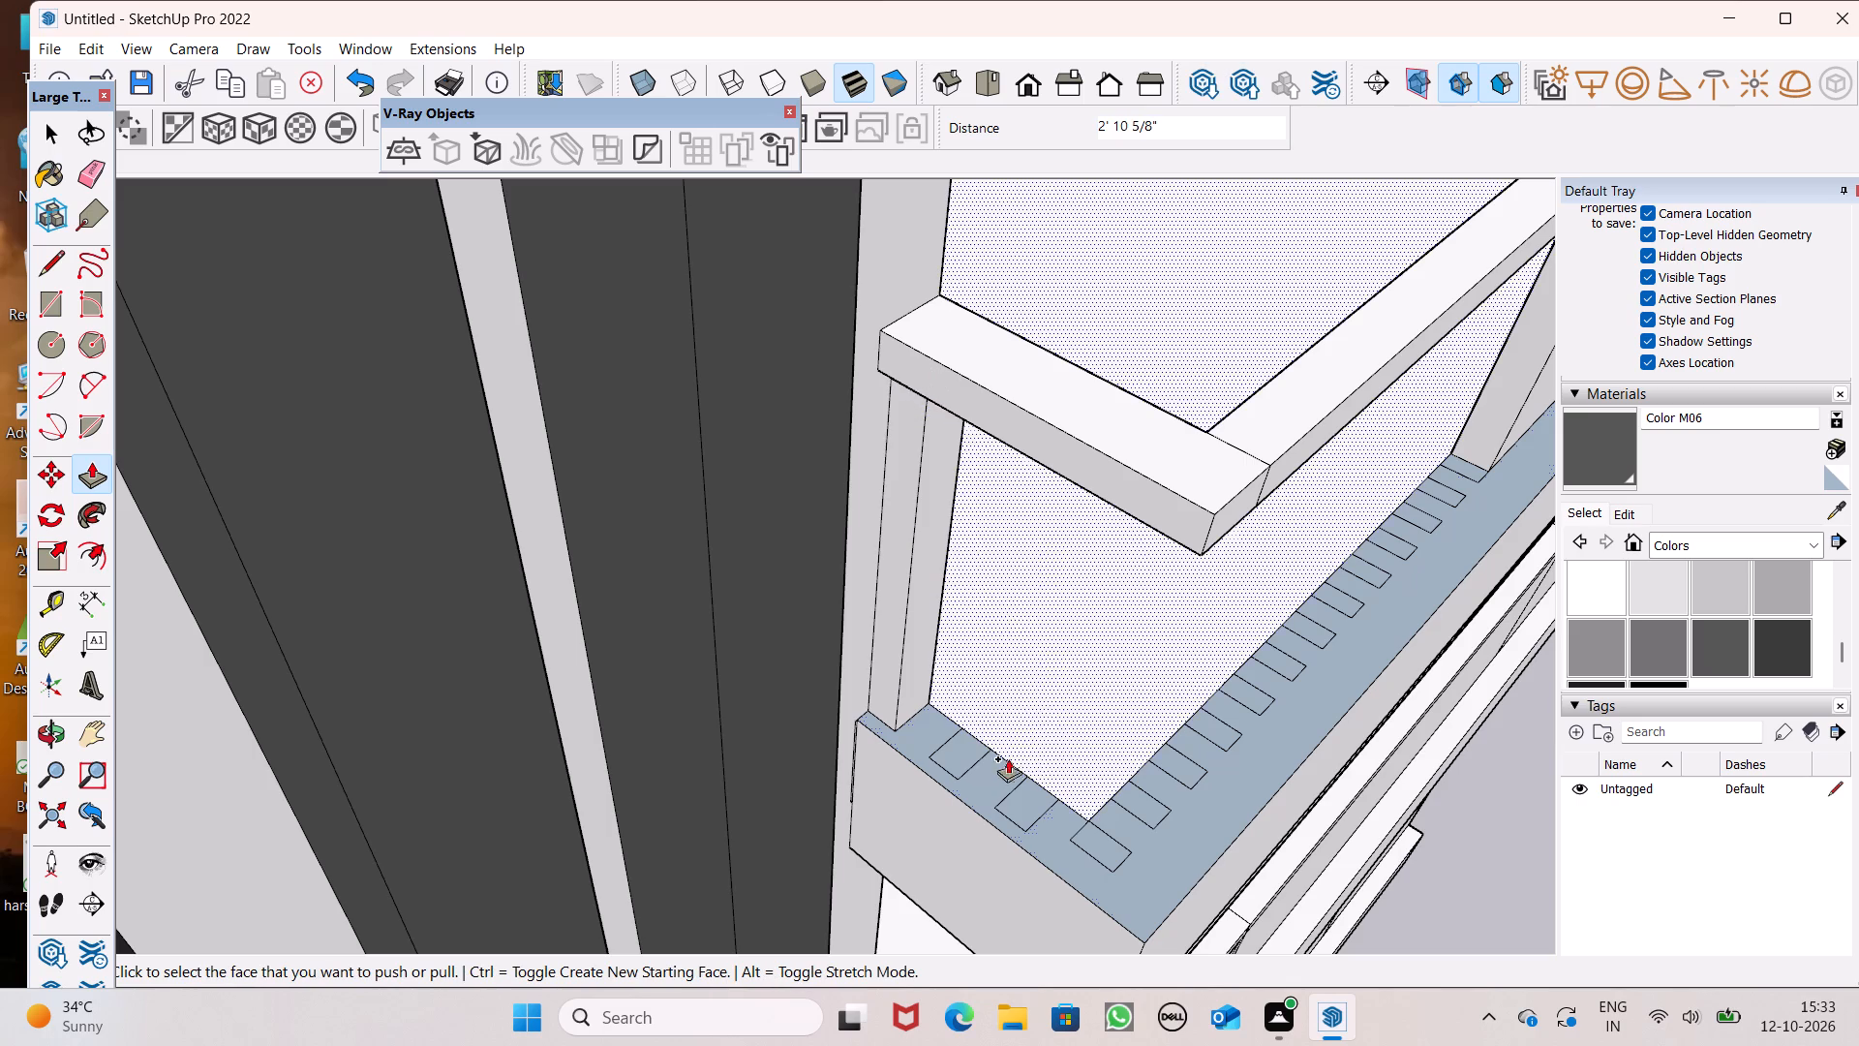
drag(964, 758, 1021, 440)
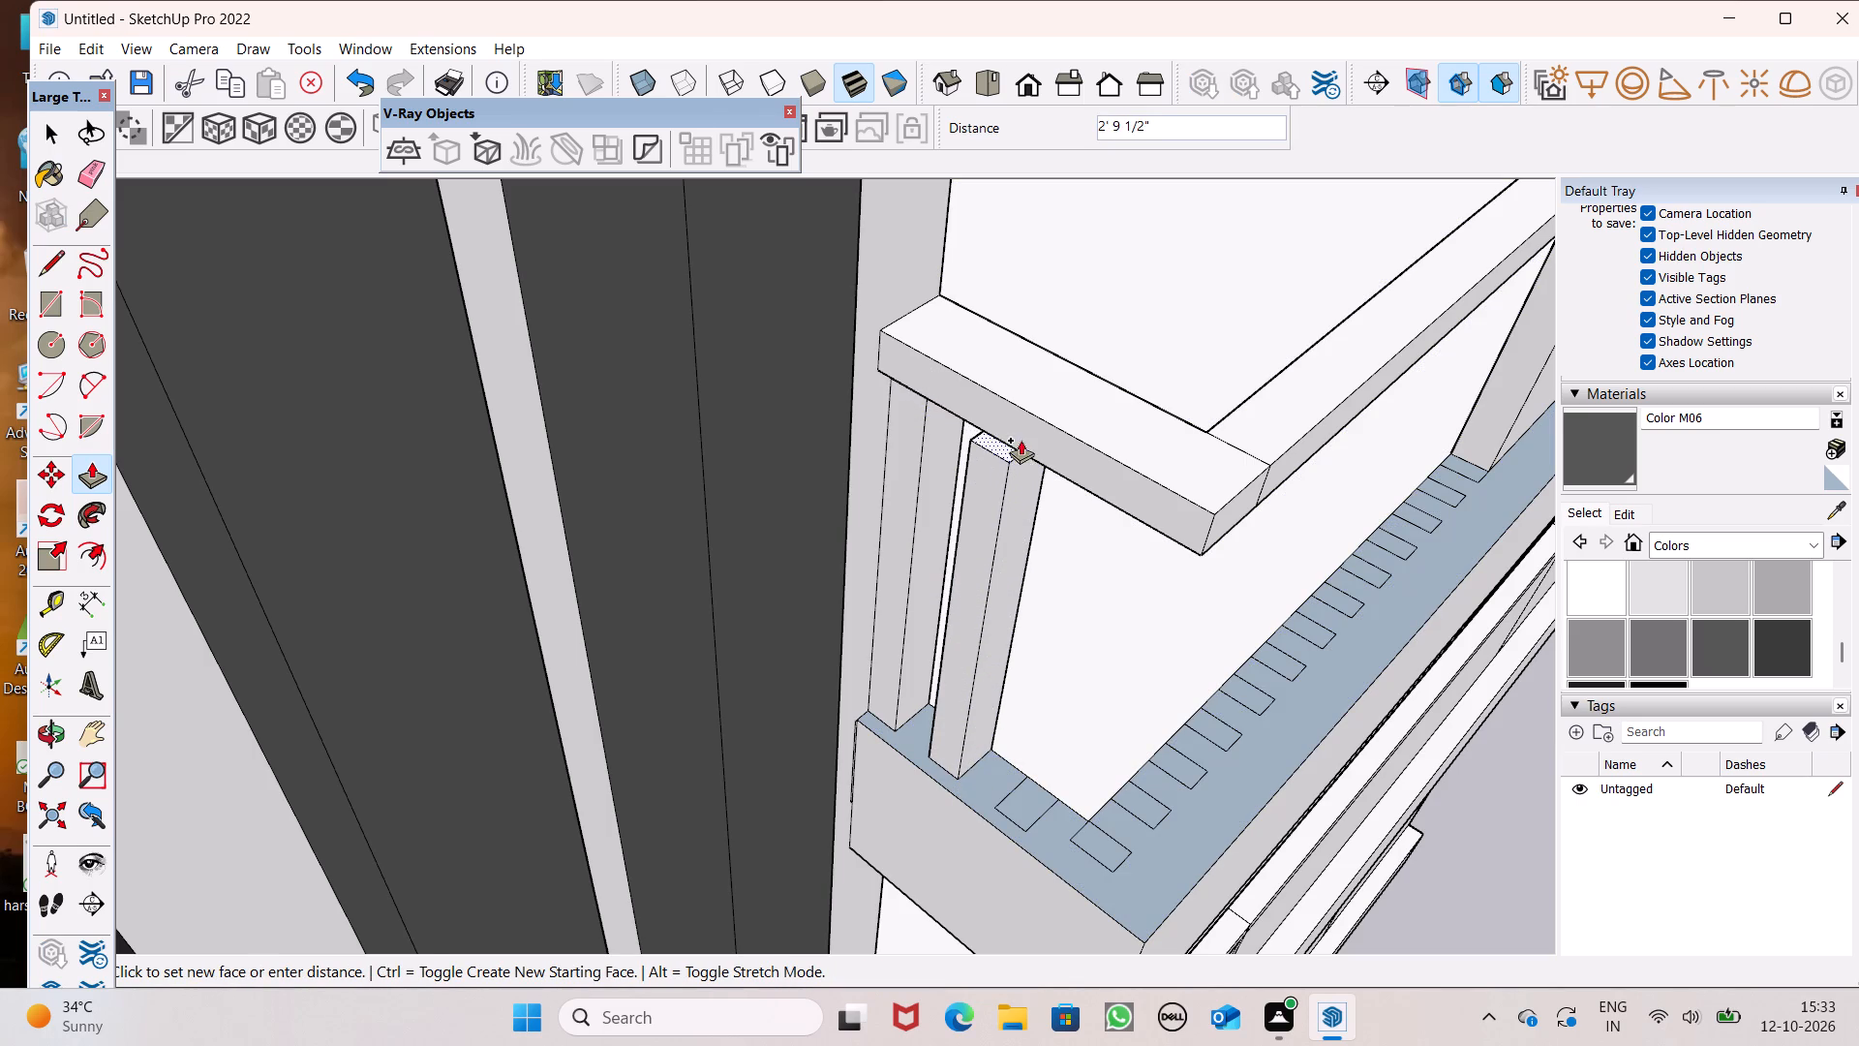
drag(1021, 440, 1030, 426)
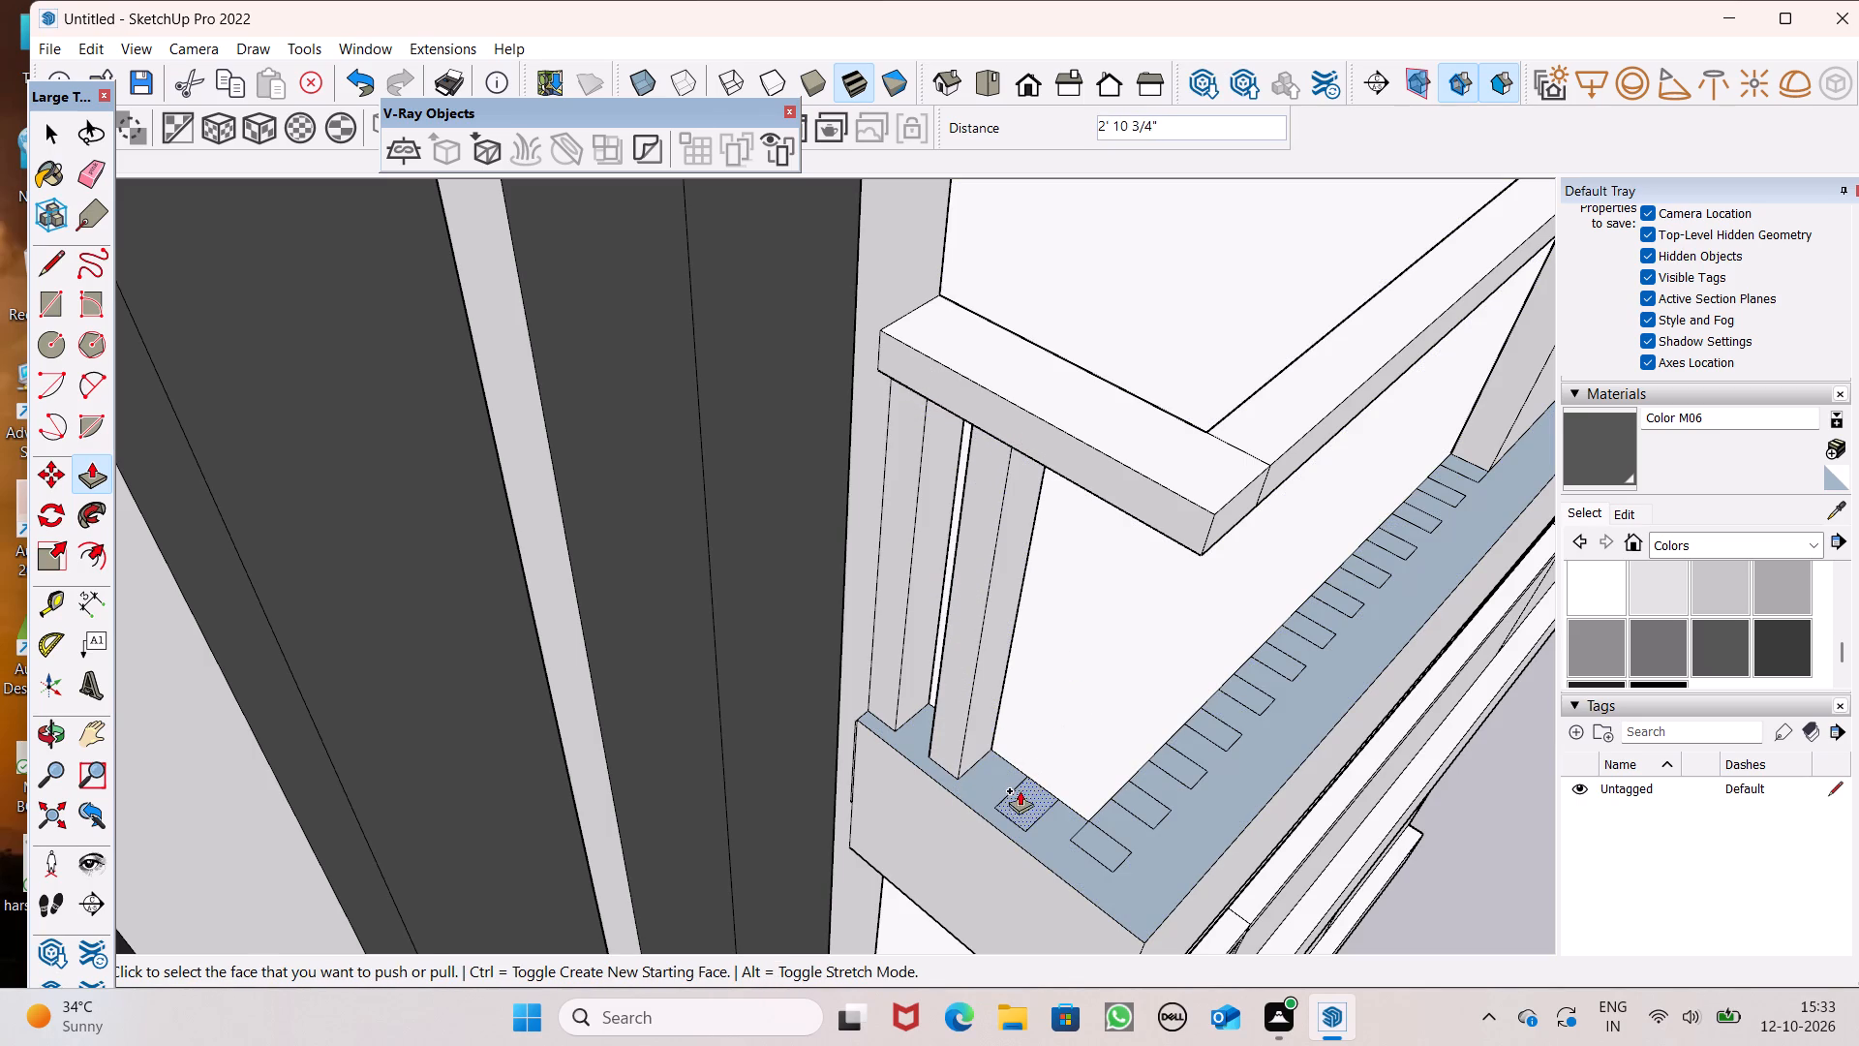
drag(1021, 804, 1129, 506)
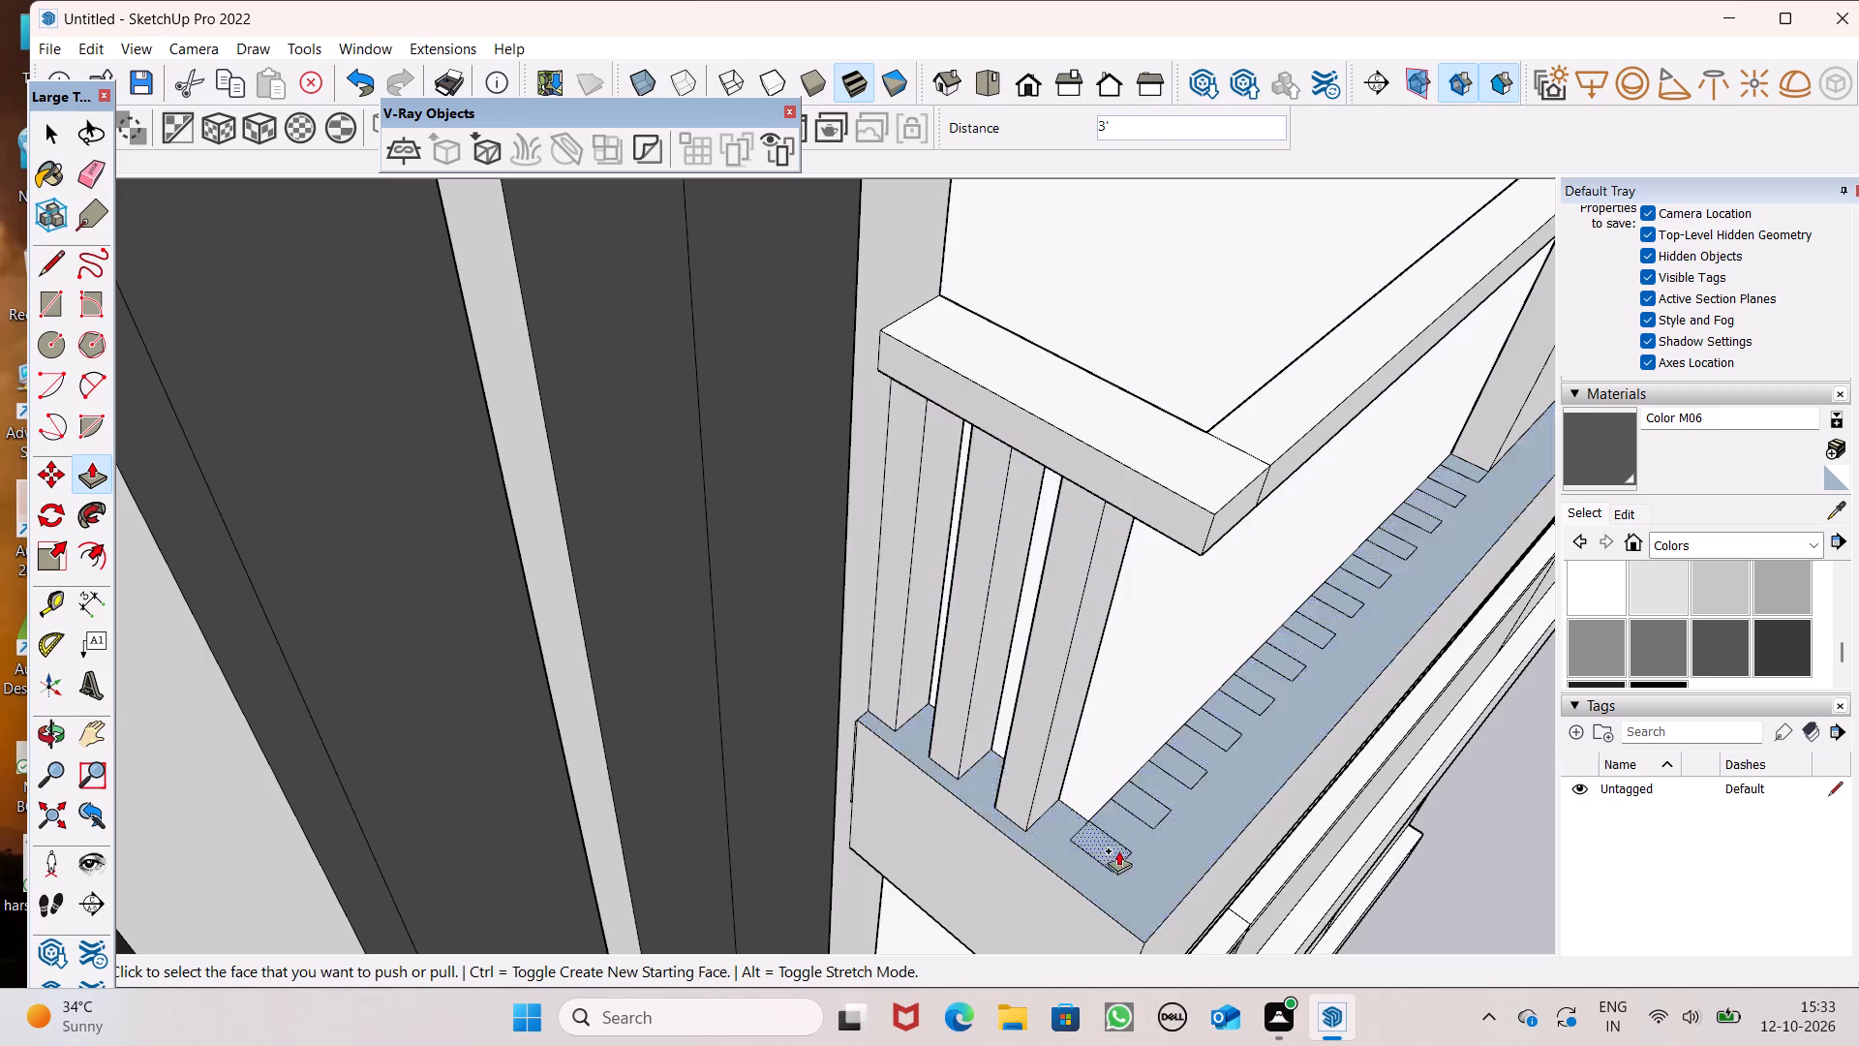
drag(1113, 852, 1157, 562)
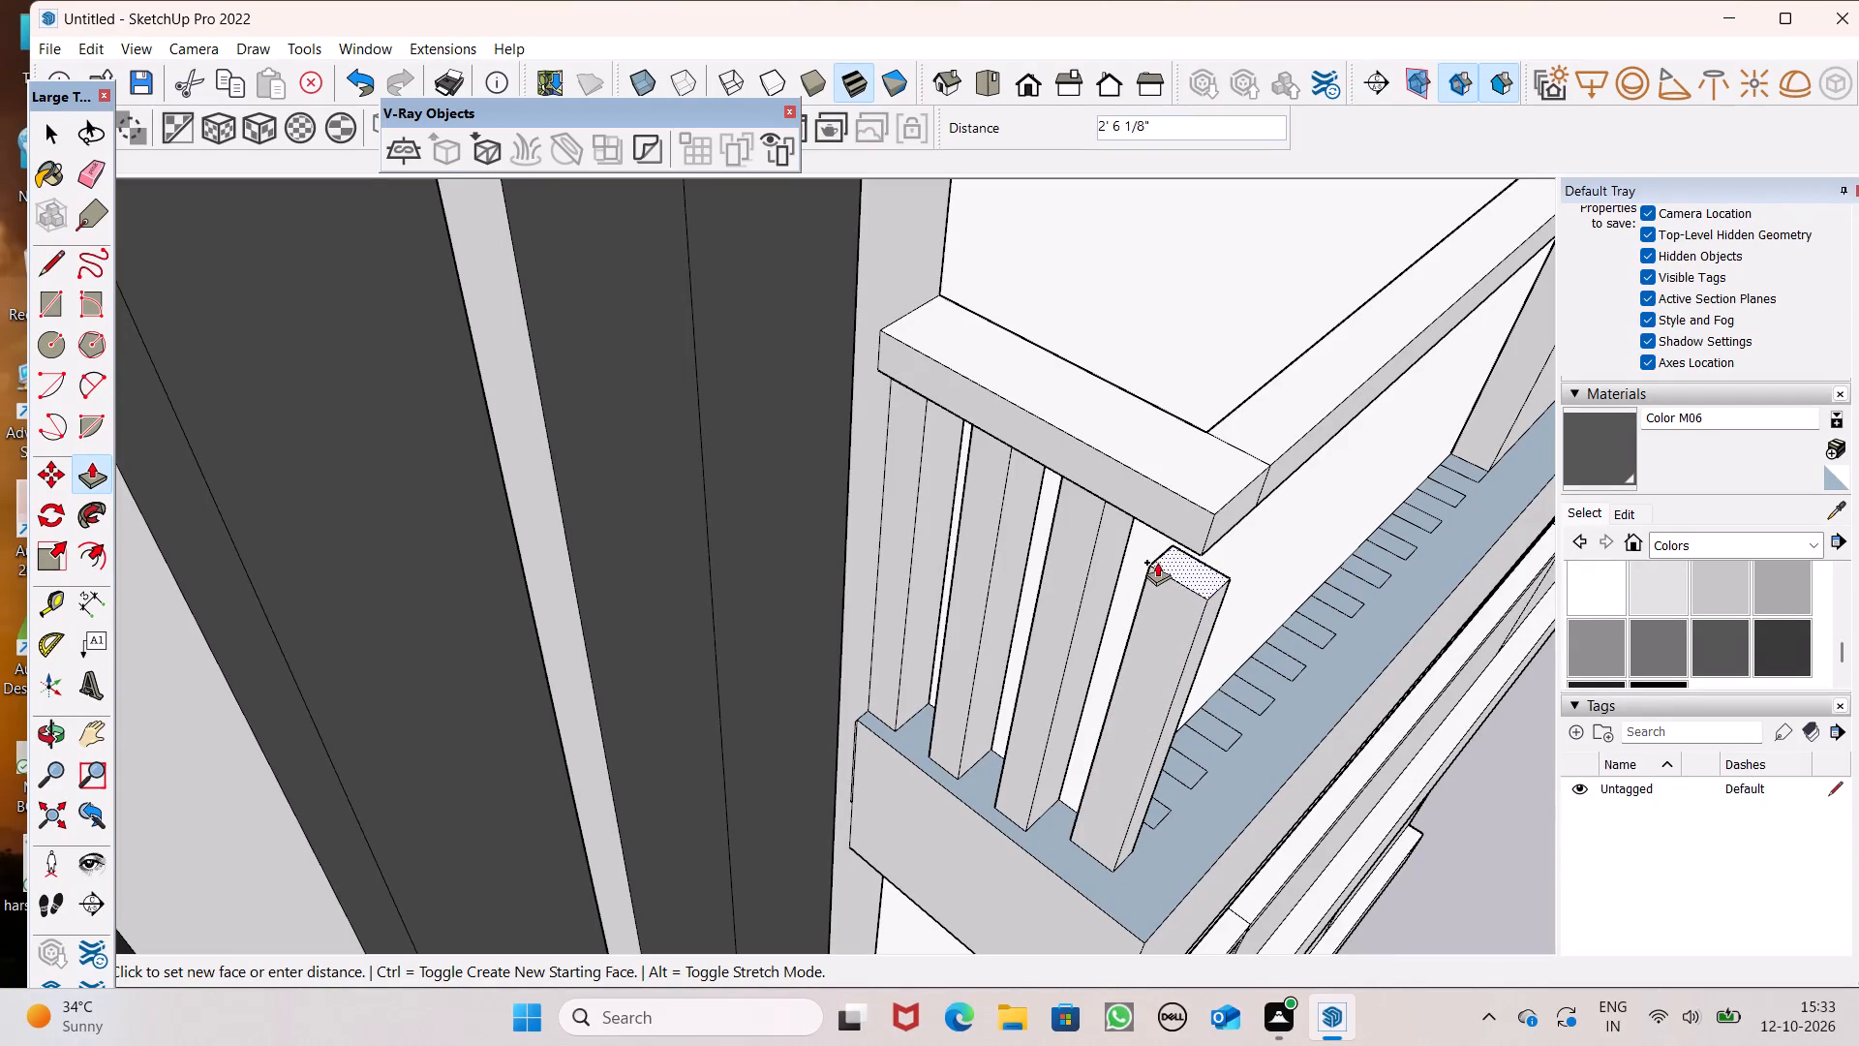
drag(1157, 562, 1159, 522)
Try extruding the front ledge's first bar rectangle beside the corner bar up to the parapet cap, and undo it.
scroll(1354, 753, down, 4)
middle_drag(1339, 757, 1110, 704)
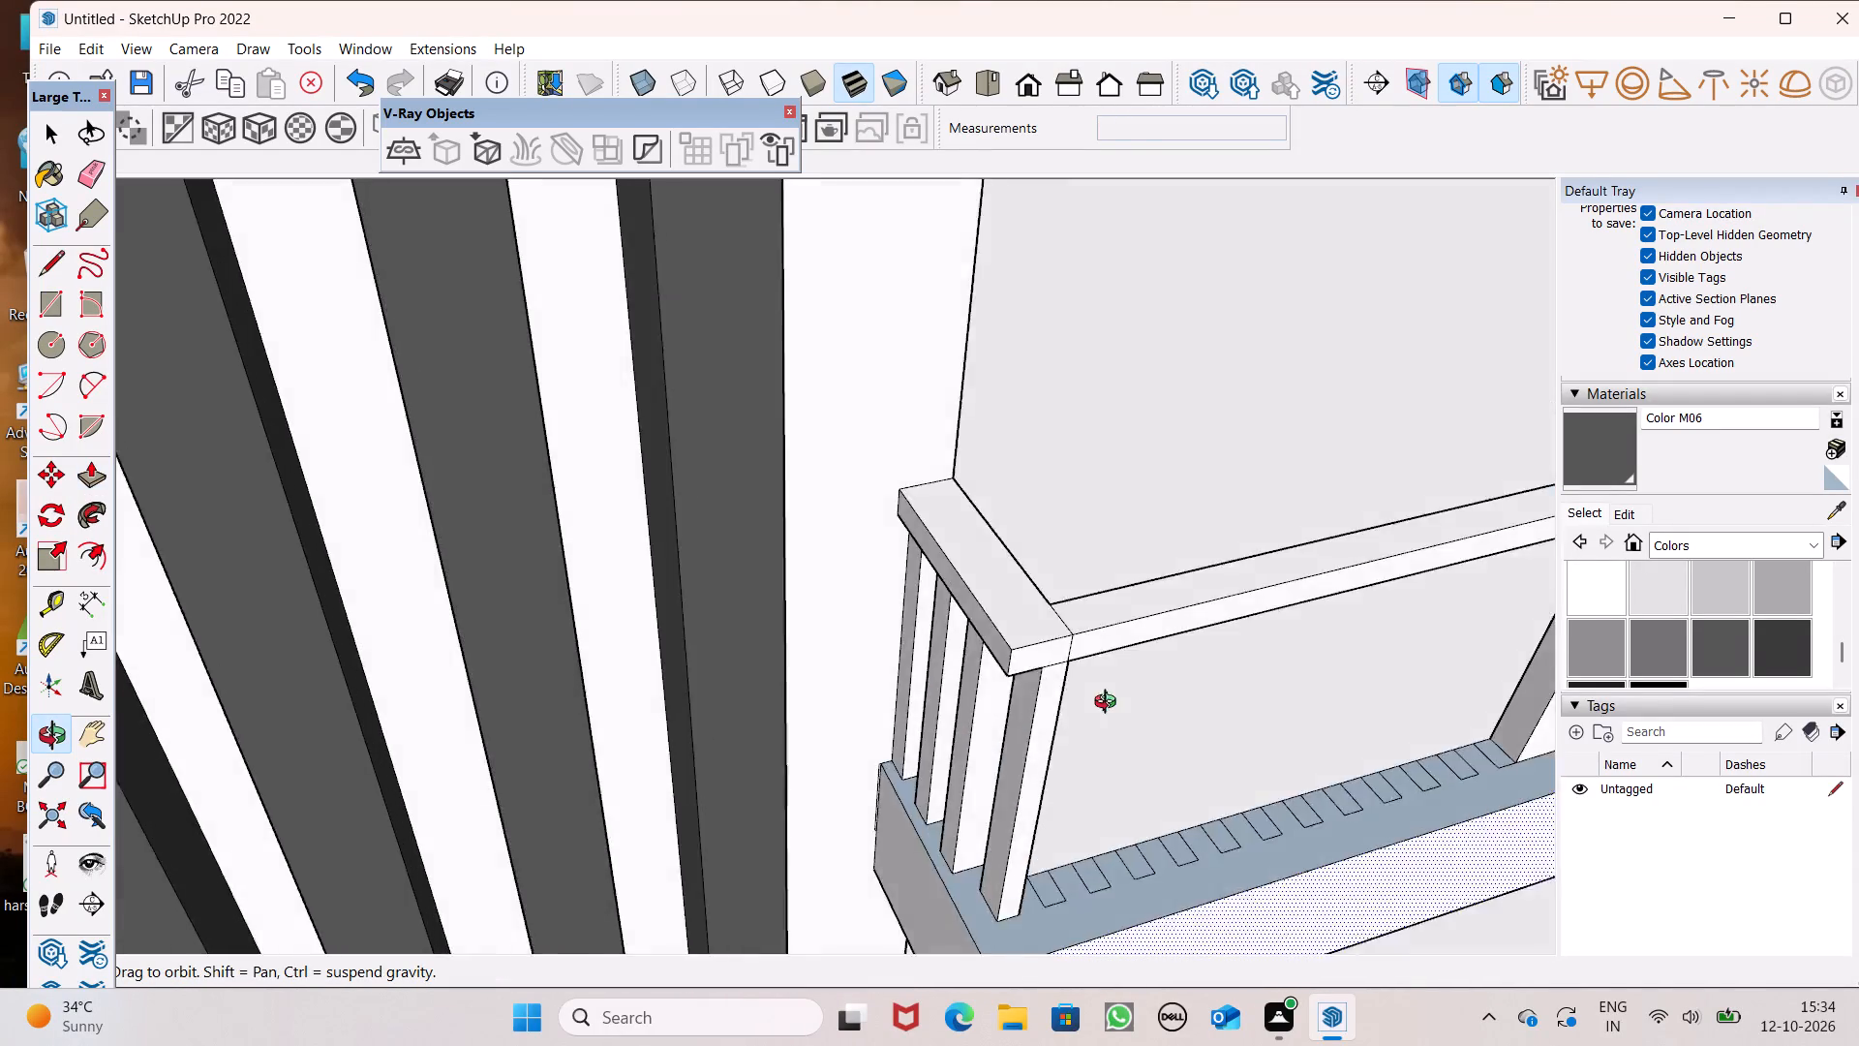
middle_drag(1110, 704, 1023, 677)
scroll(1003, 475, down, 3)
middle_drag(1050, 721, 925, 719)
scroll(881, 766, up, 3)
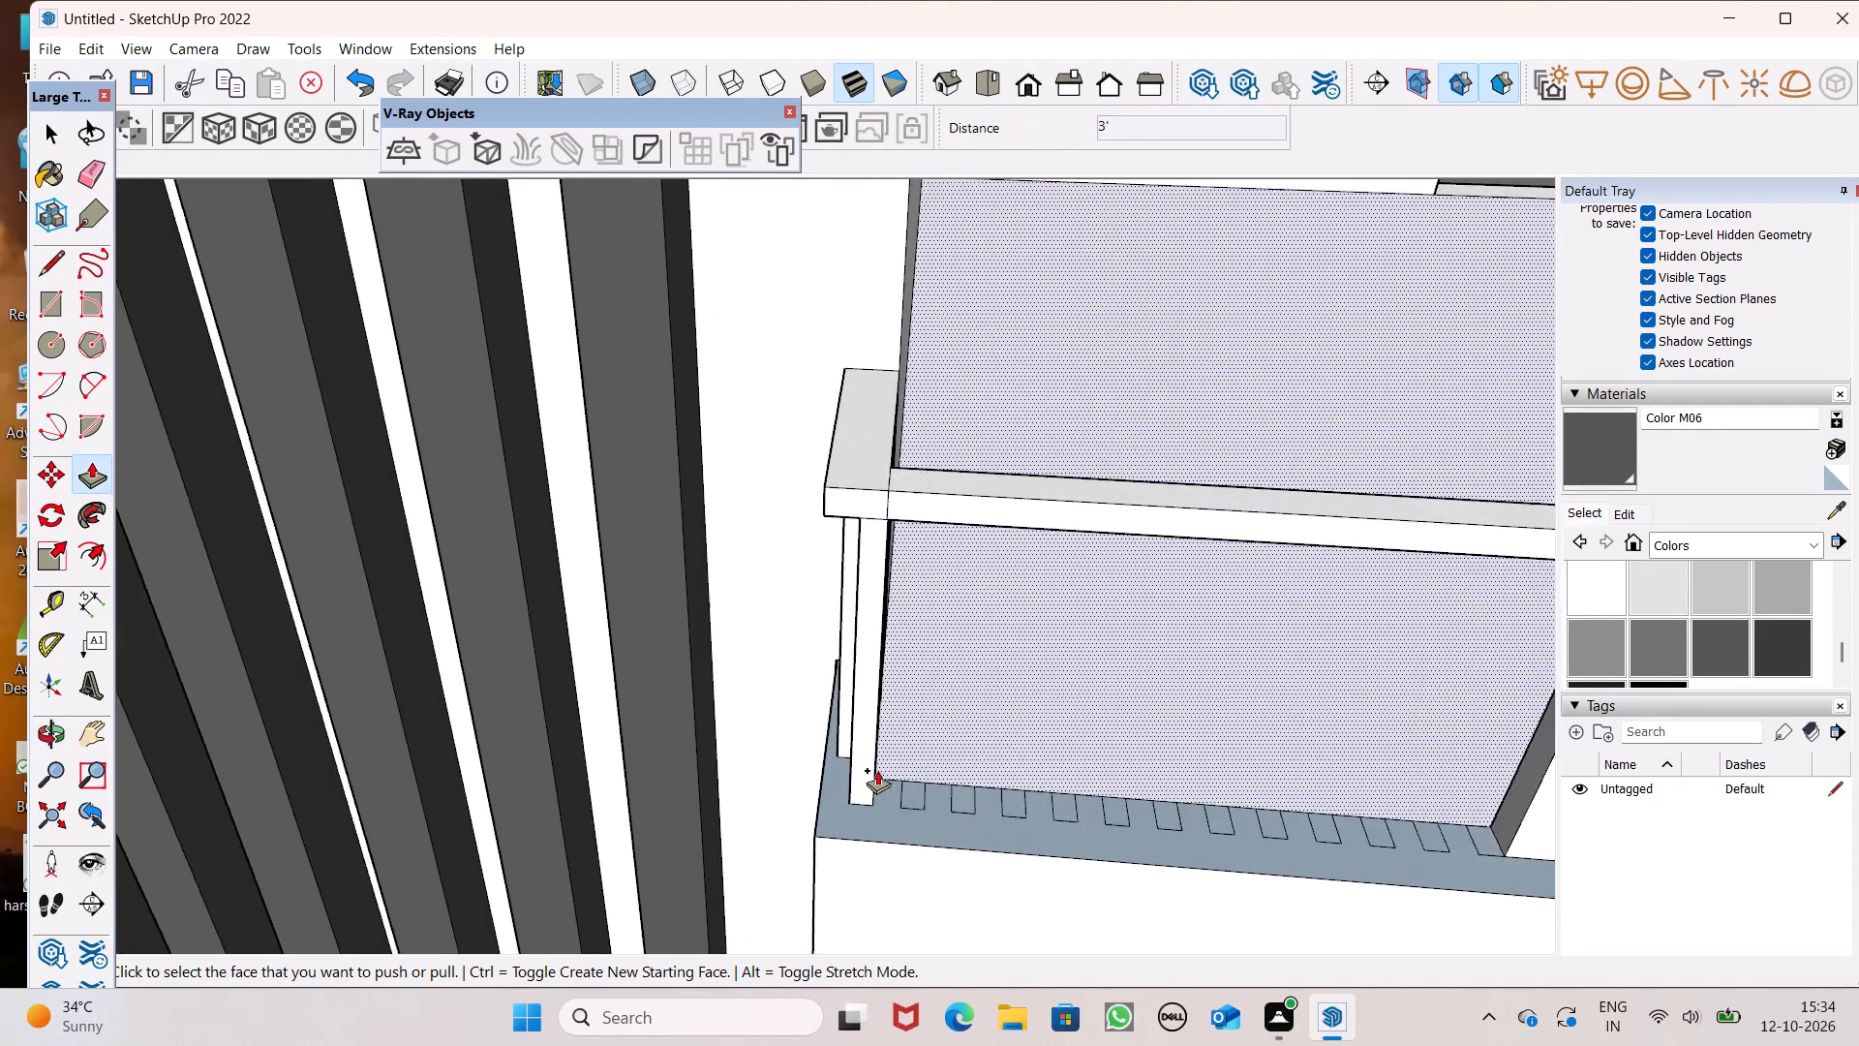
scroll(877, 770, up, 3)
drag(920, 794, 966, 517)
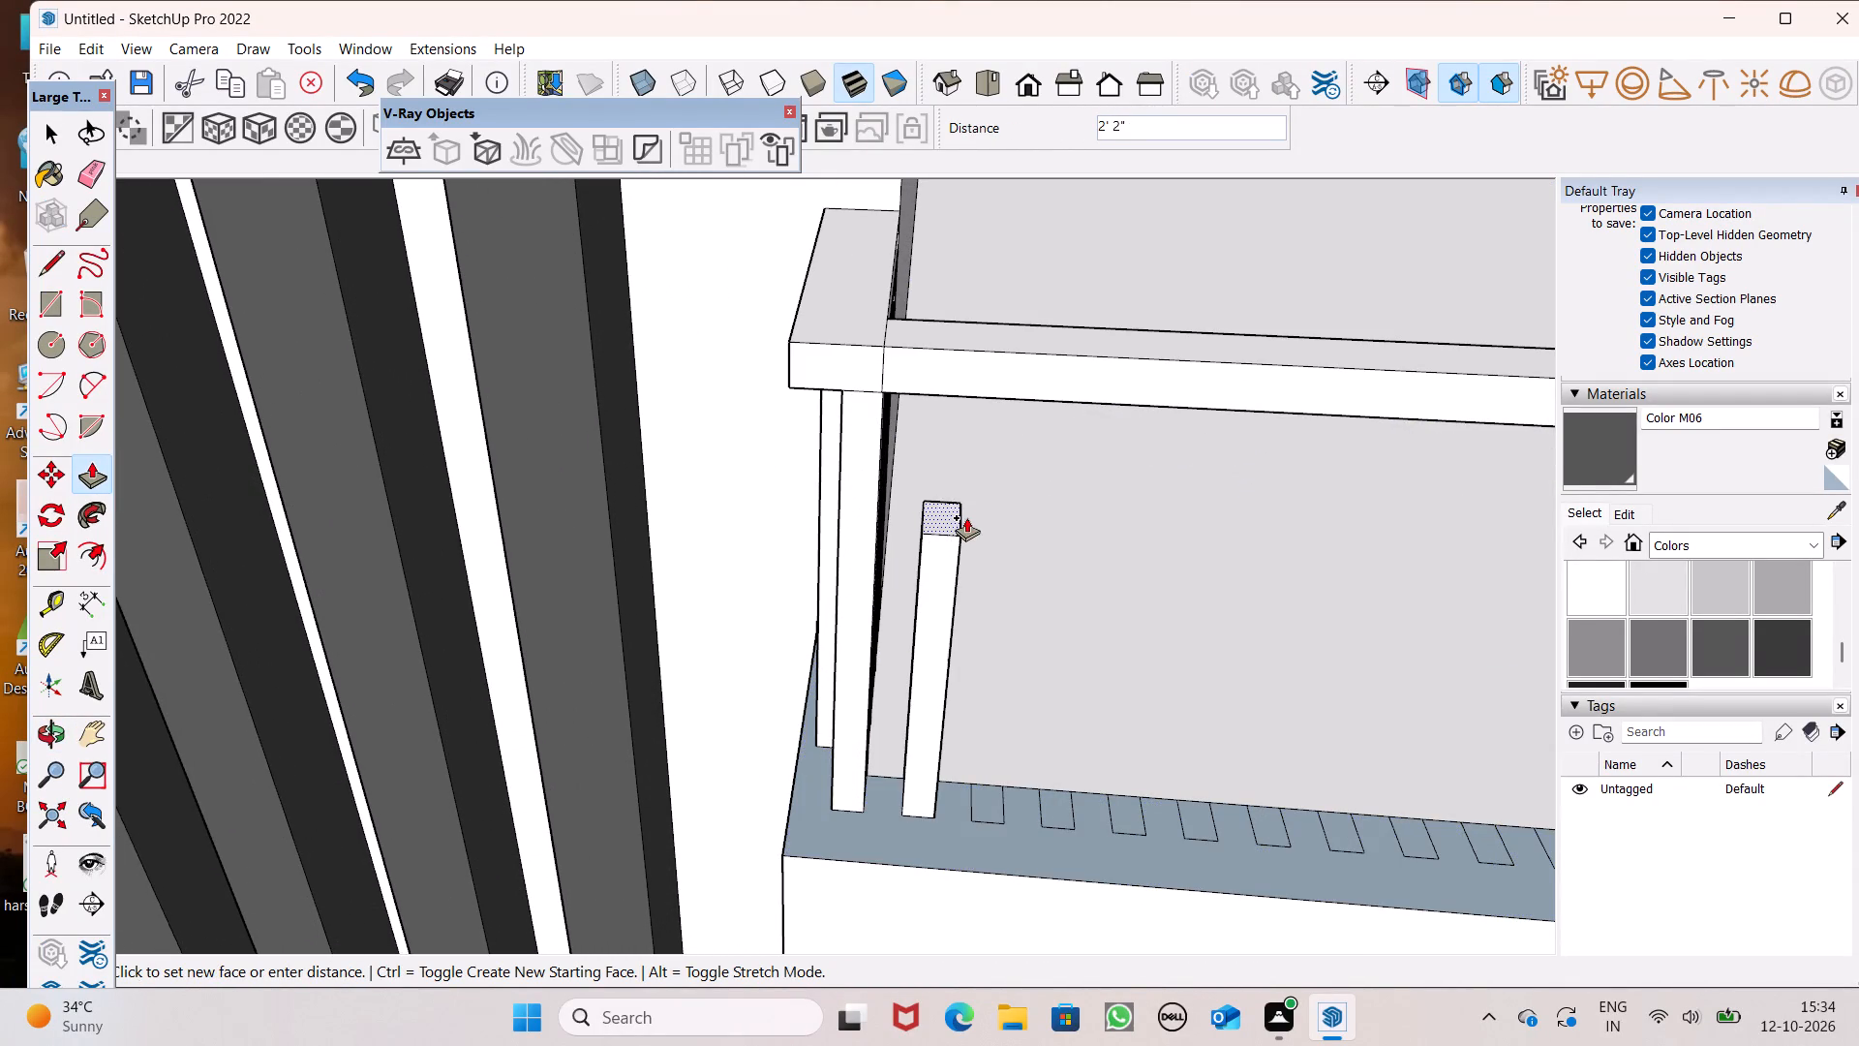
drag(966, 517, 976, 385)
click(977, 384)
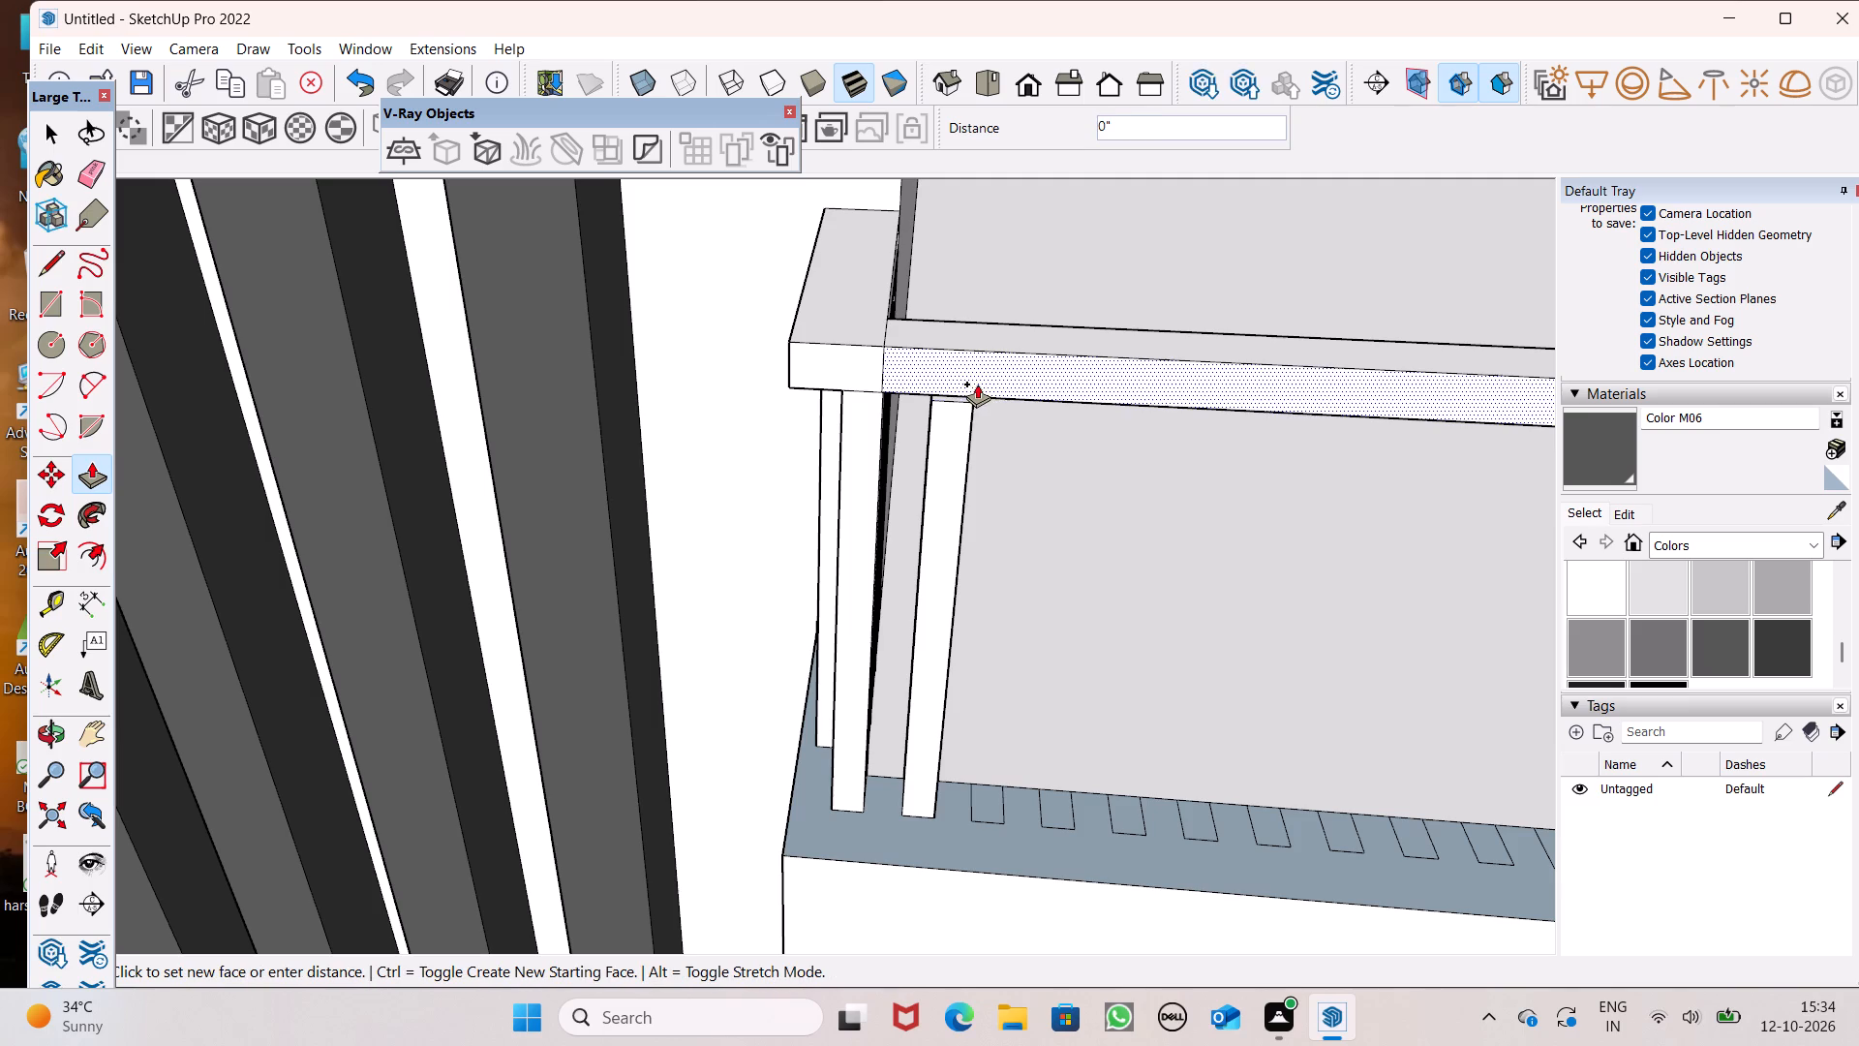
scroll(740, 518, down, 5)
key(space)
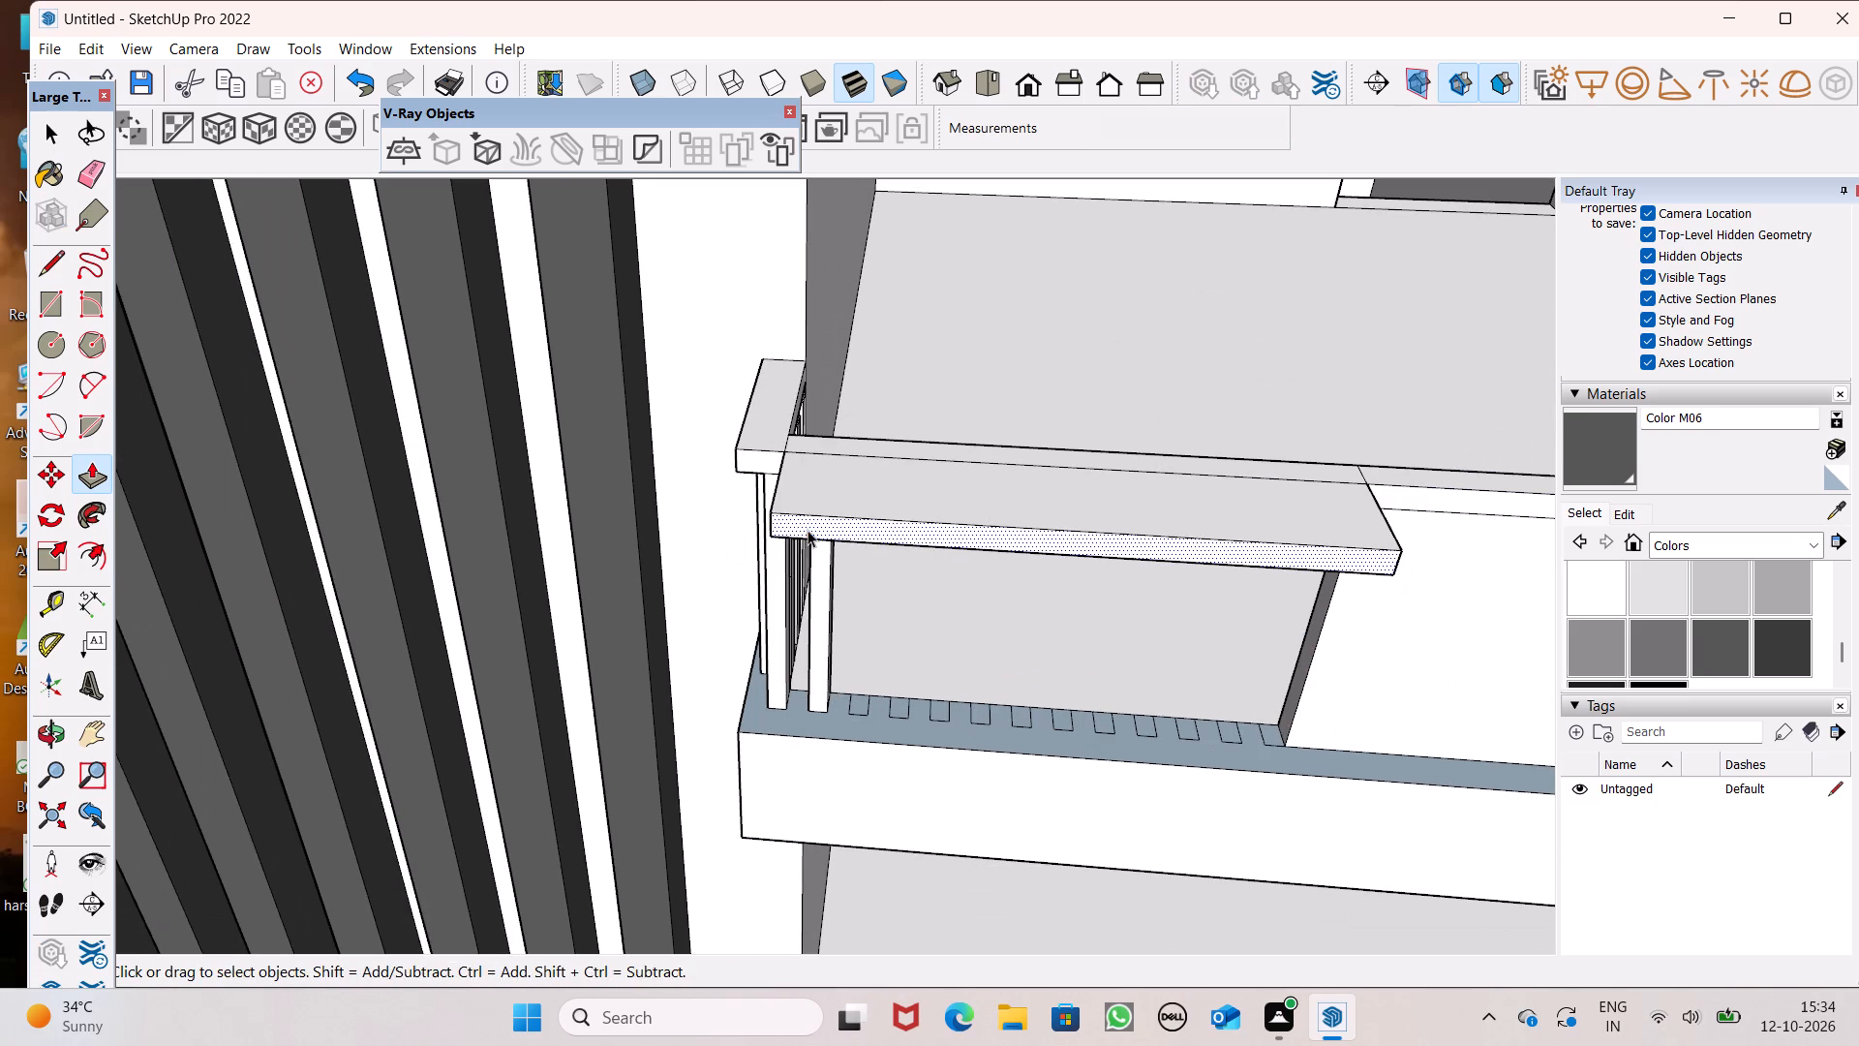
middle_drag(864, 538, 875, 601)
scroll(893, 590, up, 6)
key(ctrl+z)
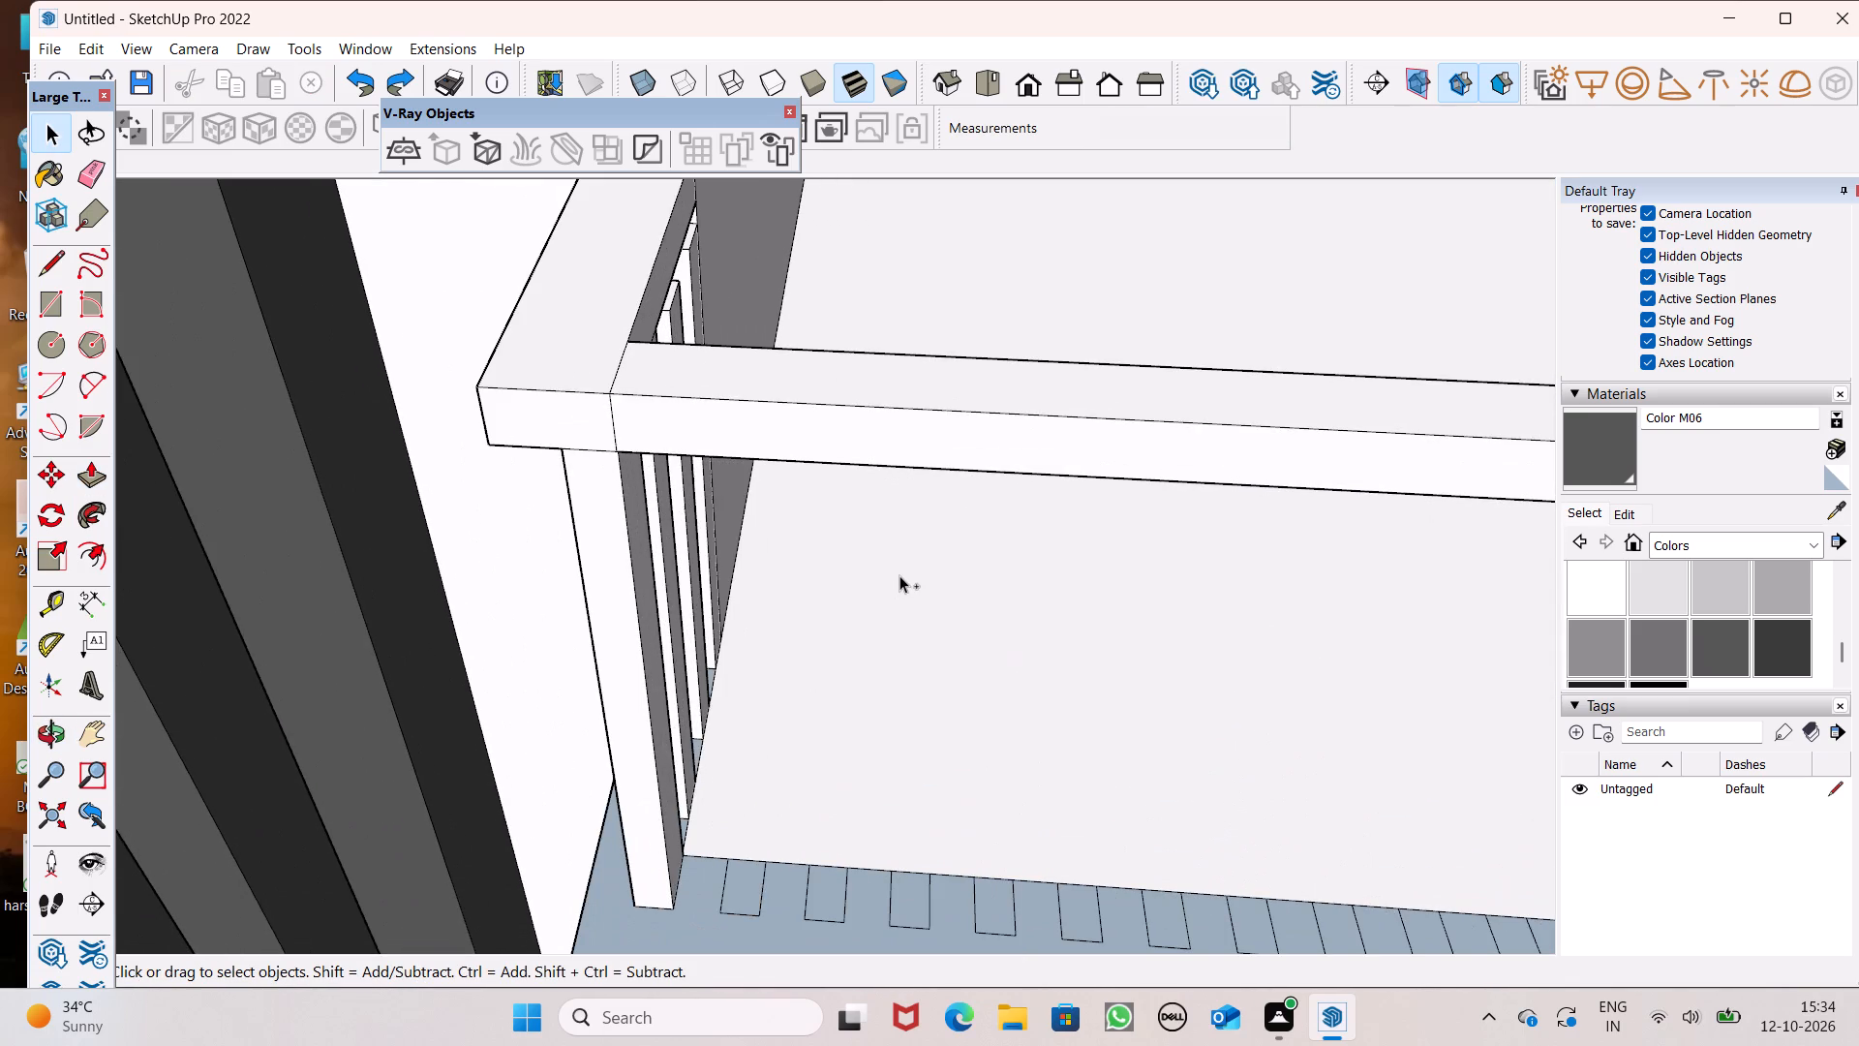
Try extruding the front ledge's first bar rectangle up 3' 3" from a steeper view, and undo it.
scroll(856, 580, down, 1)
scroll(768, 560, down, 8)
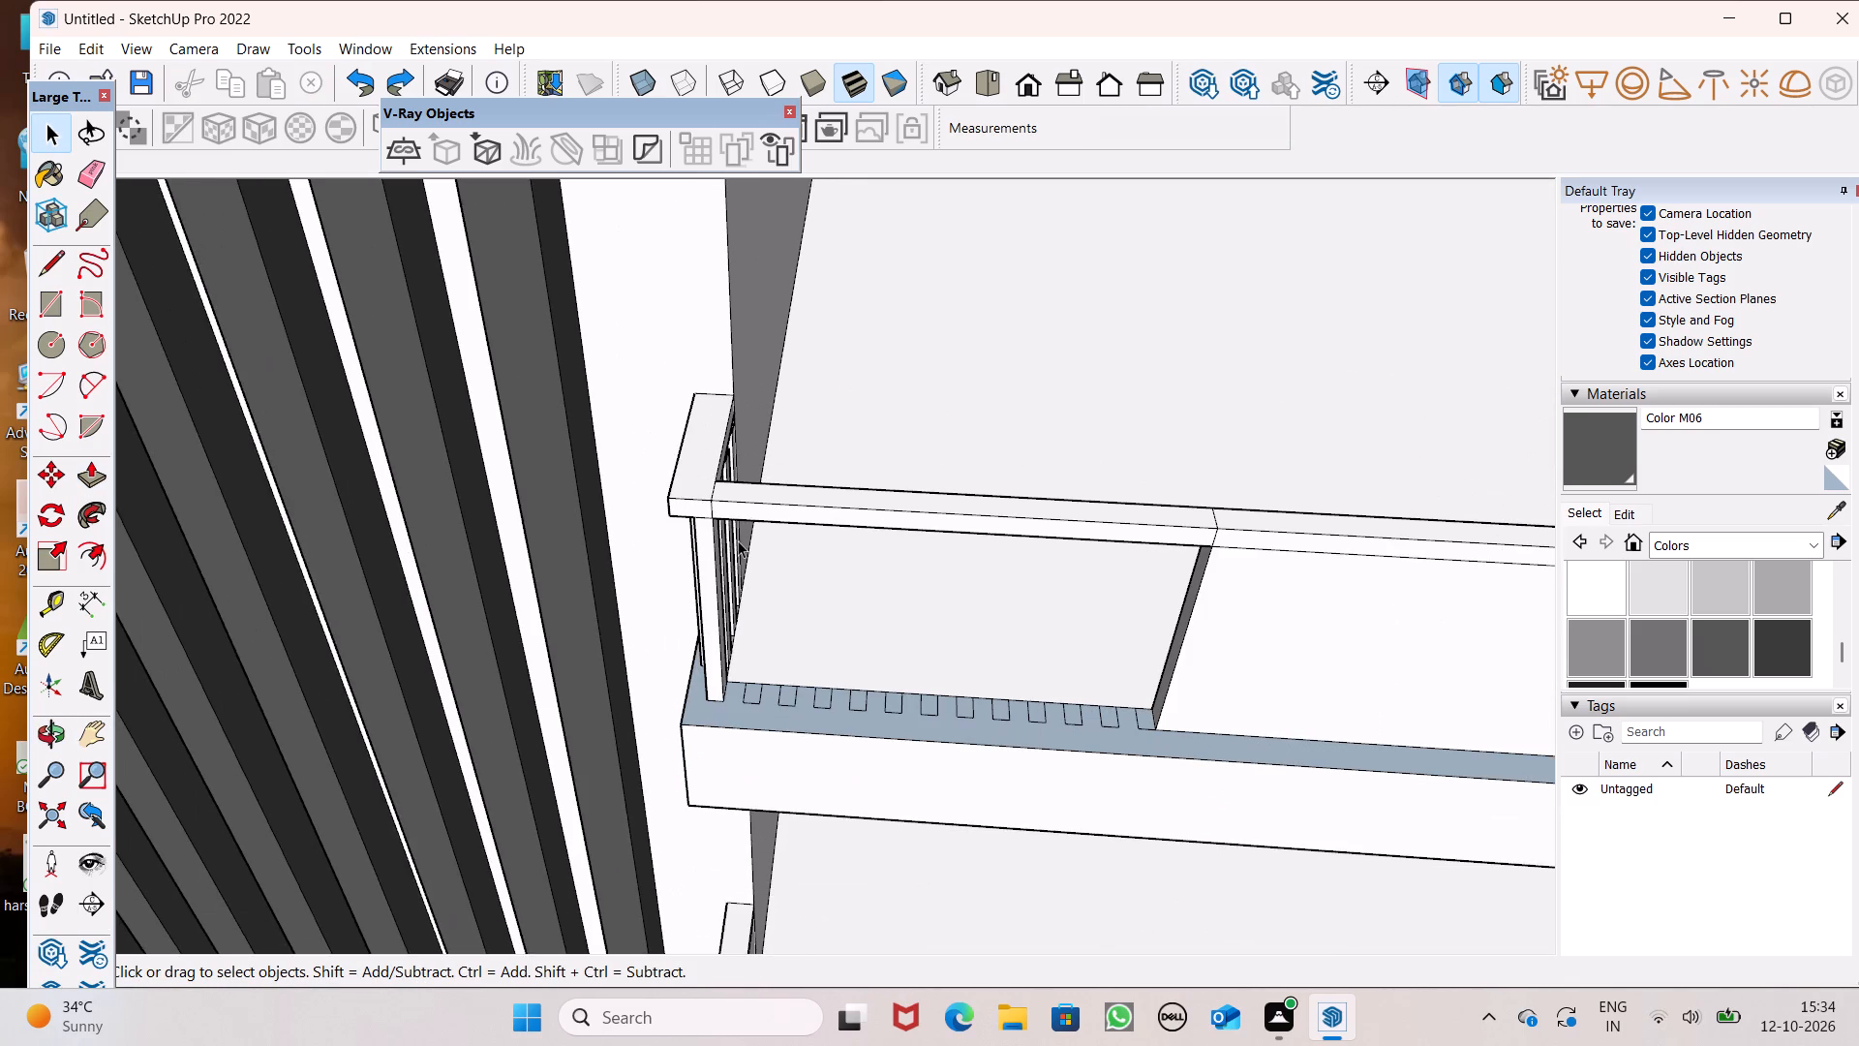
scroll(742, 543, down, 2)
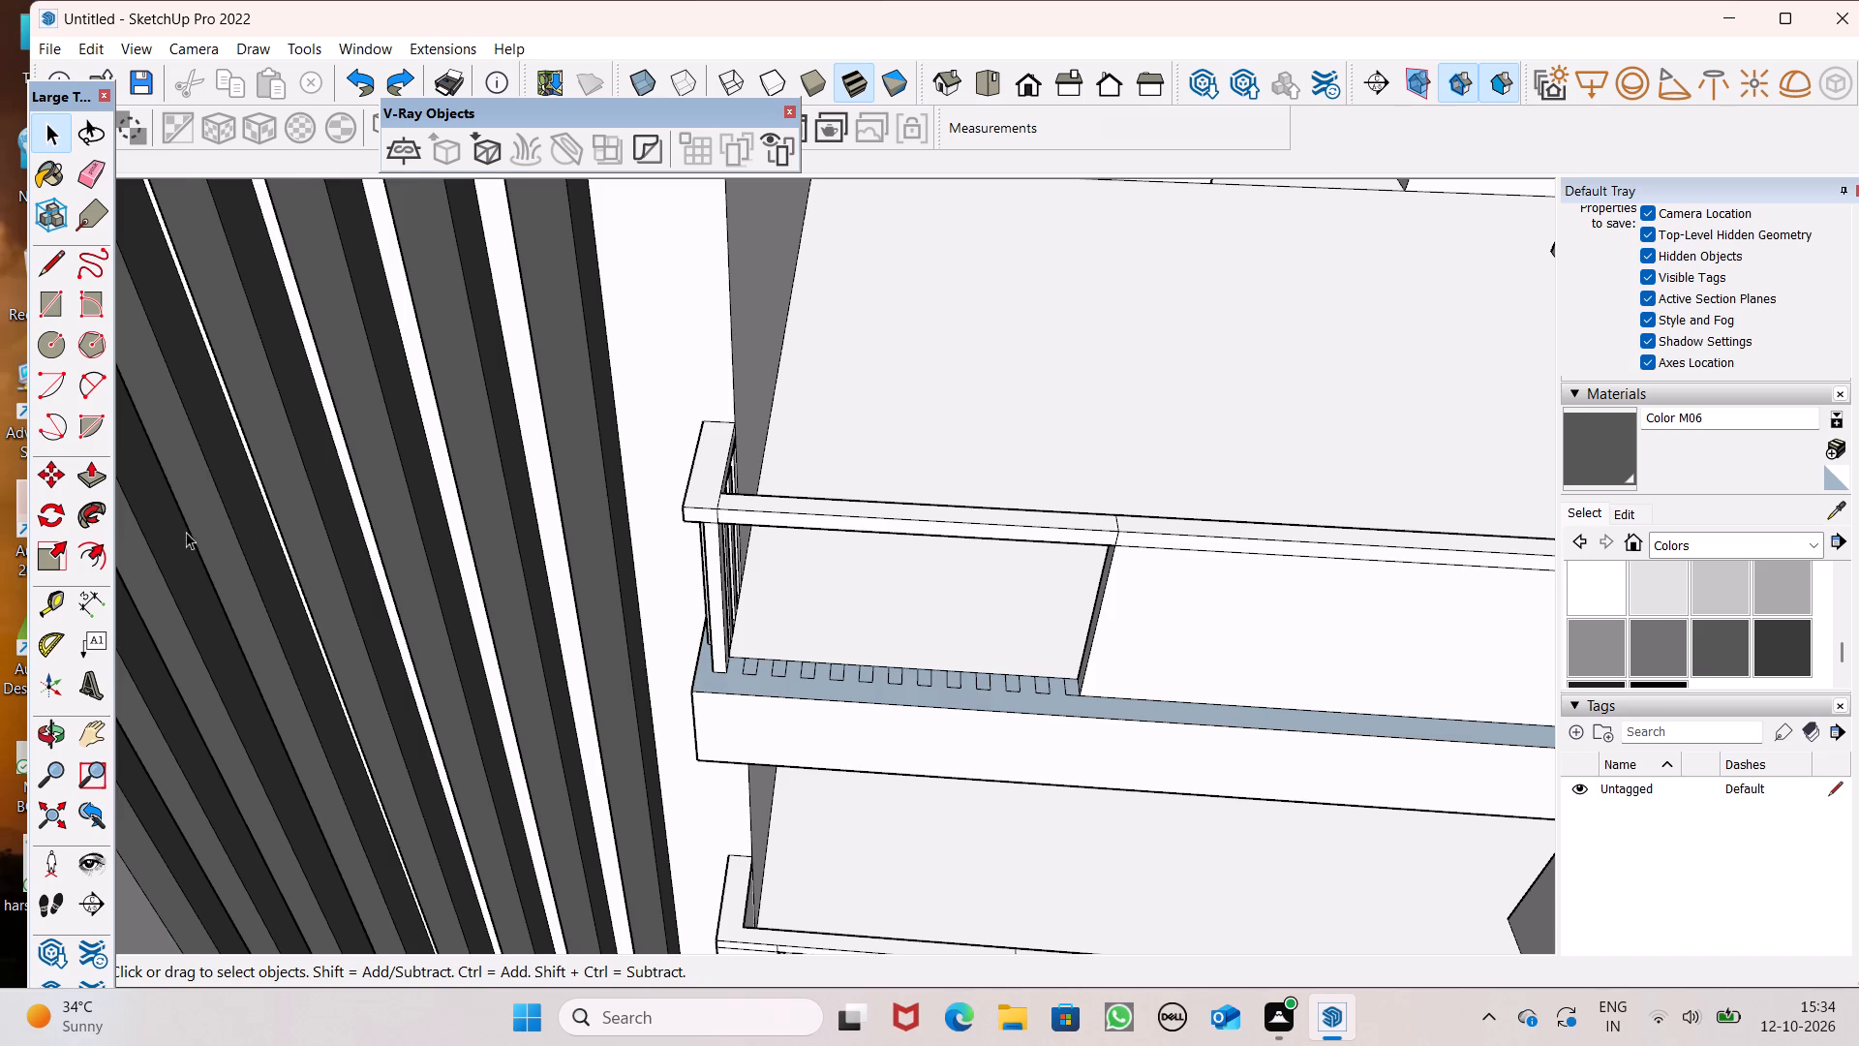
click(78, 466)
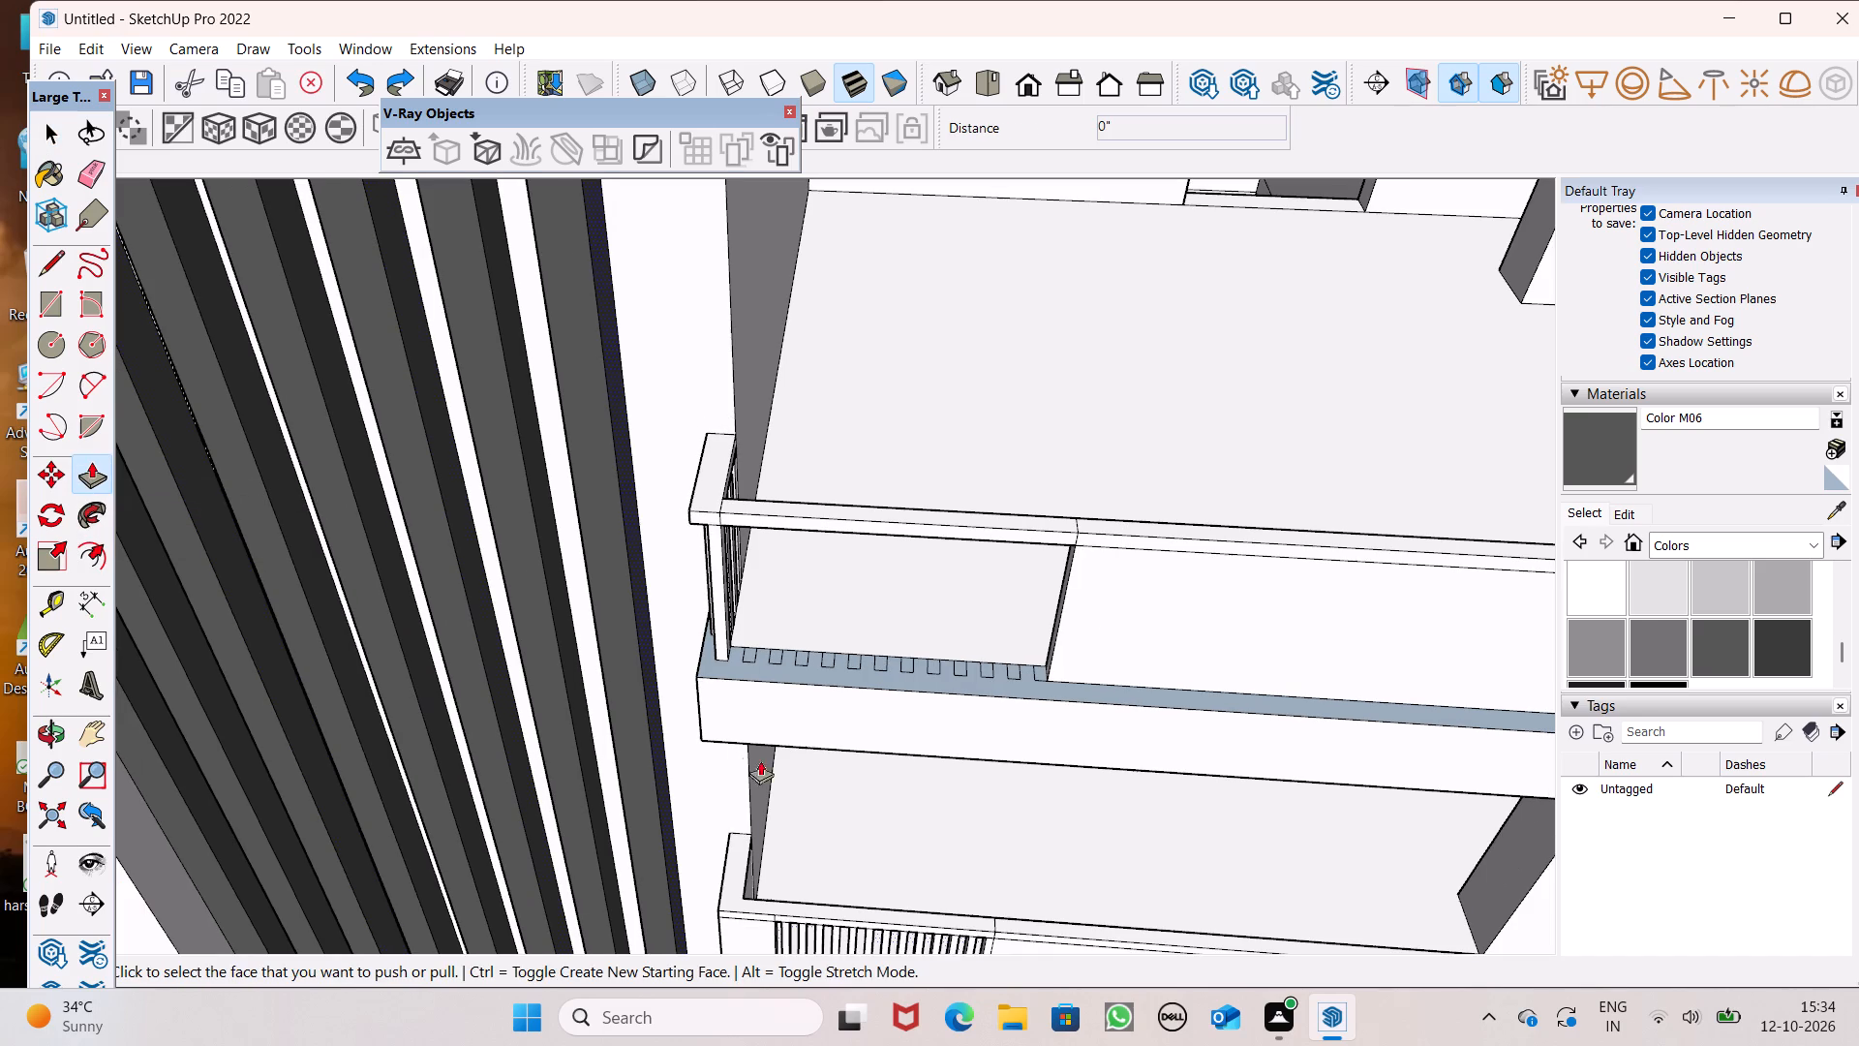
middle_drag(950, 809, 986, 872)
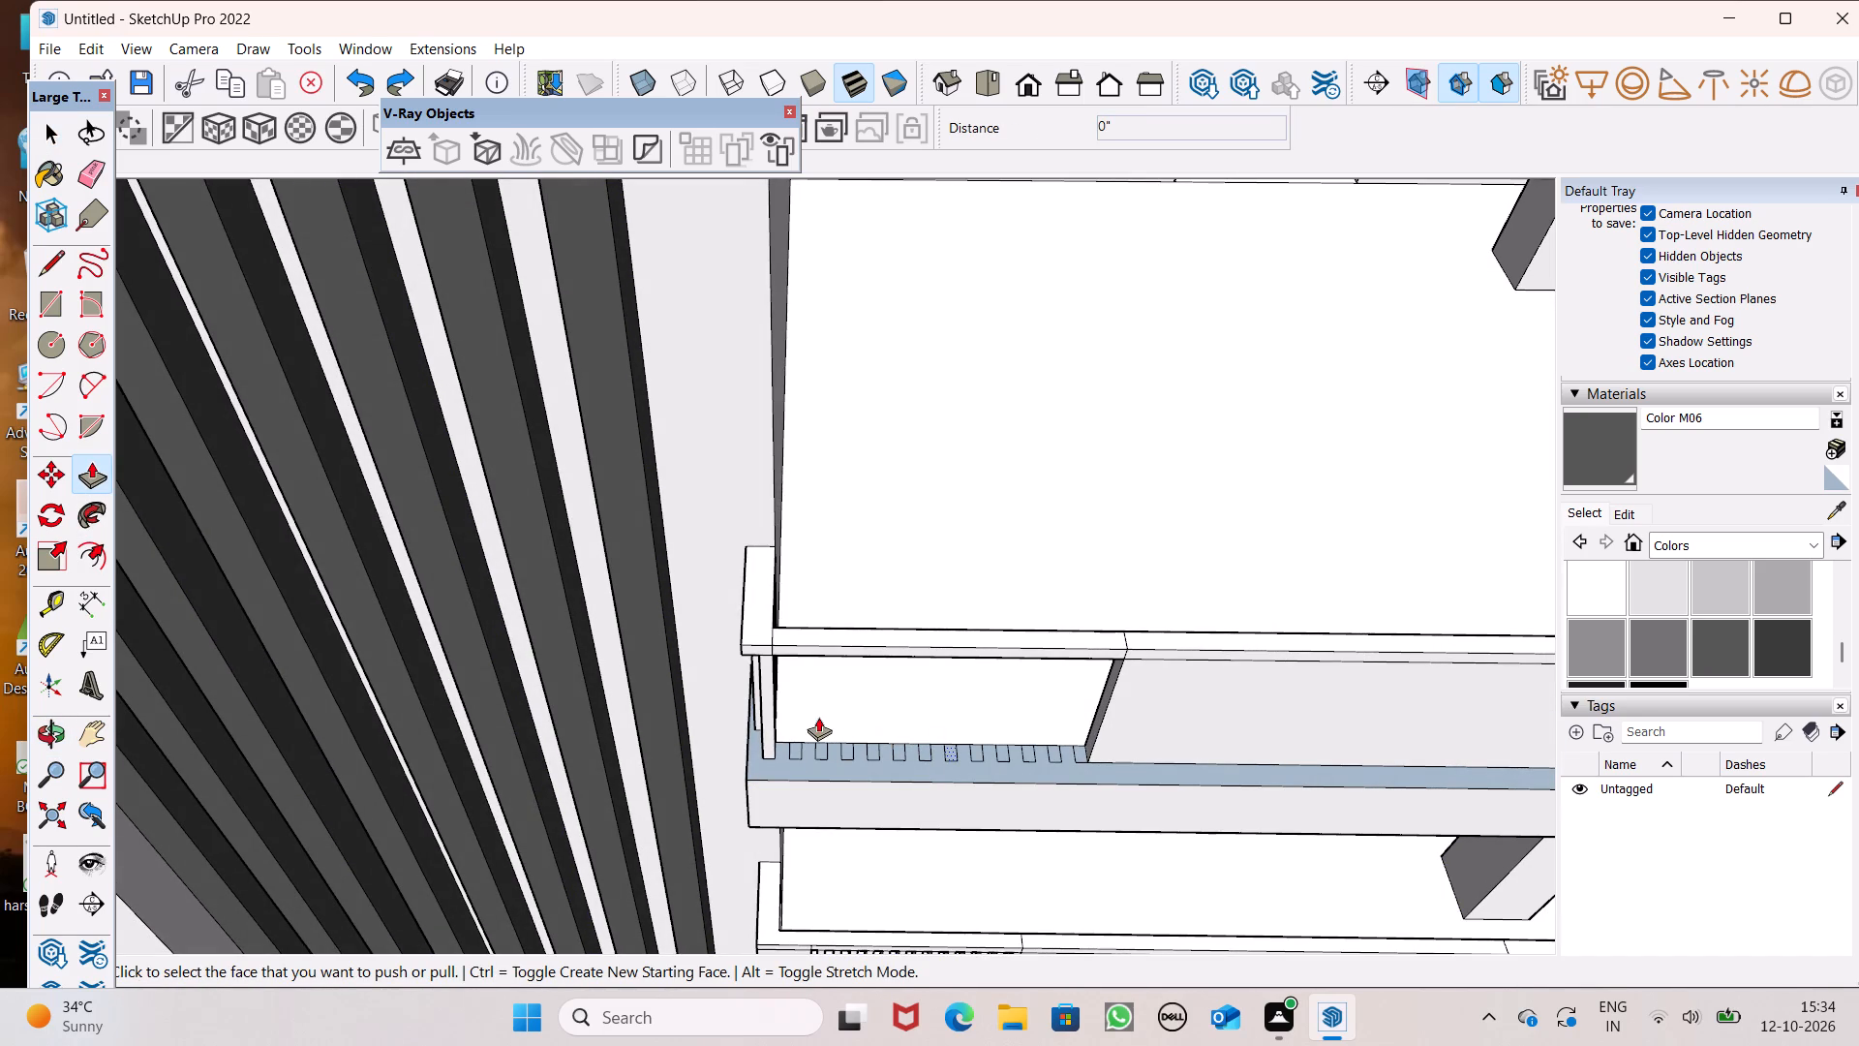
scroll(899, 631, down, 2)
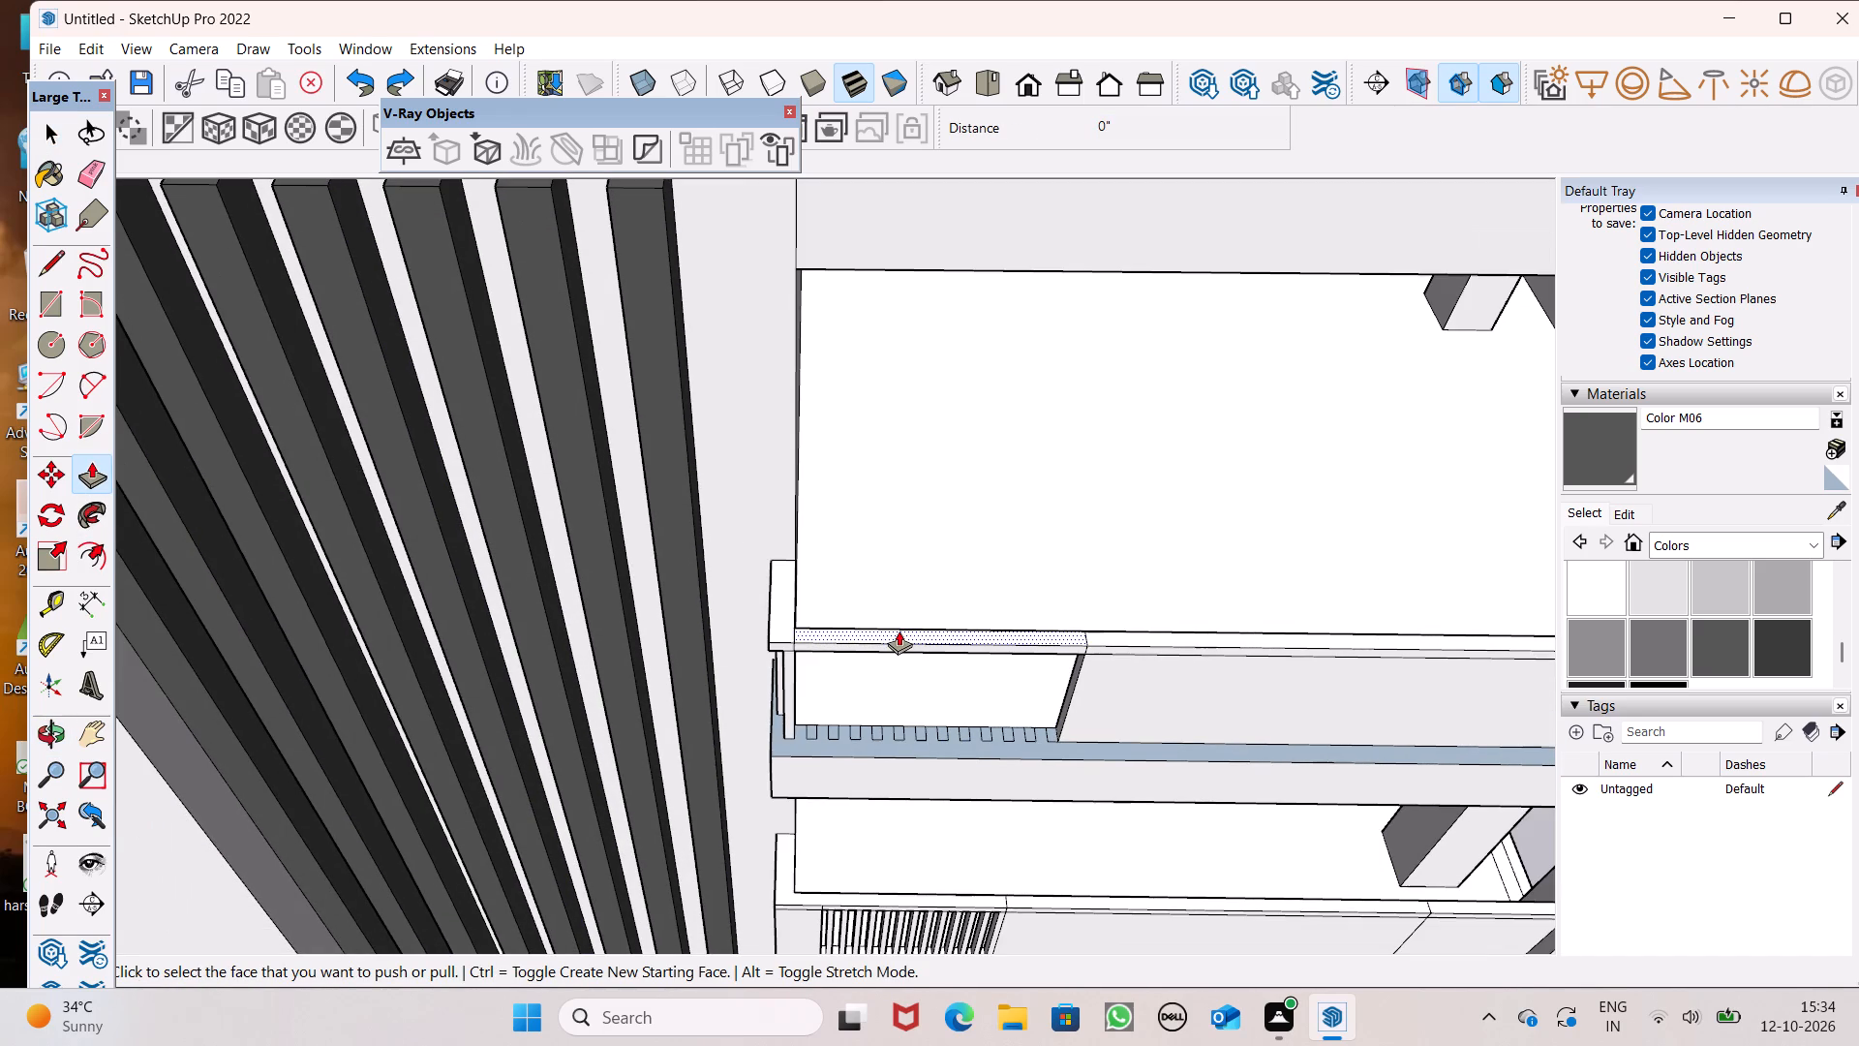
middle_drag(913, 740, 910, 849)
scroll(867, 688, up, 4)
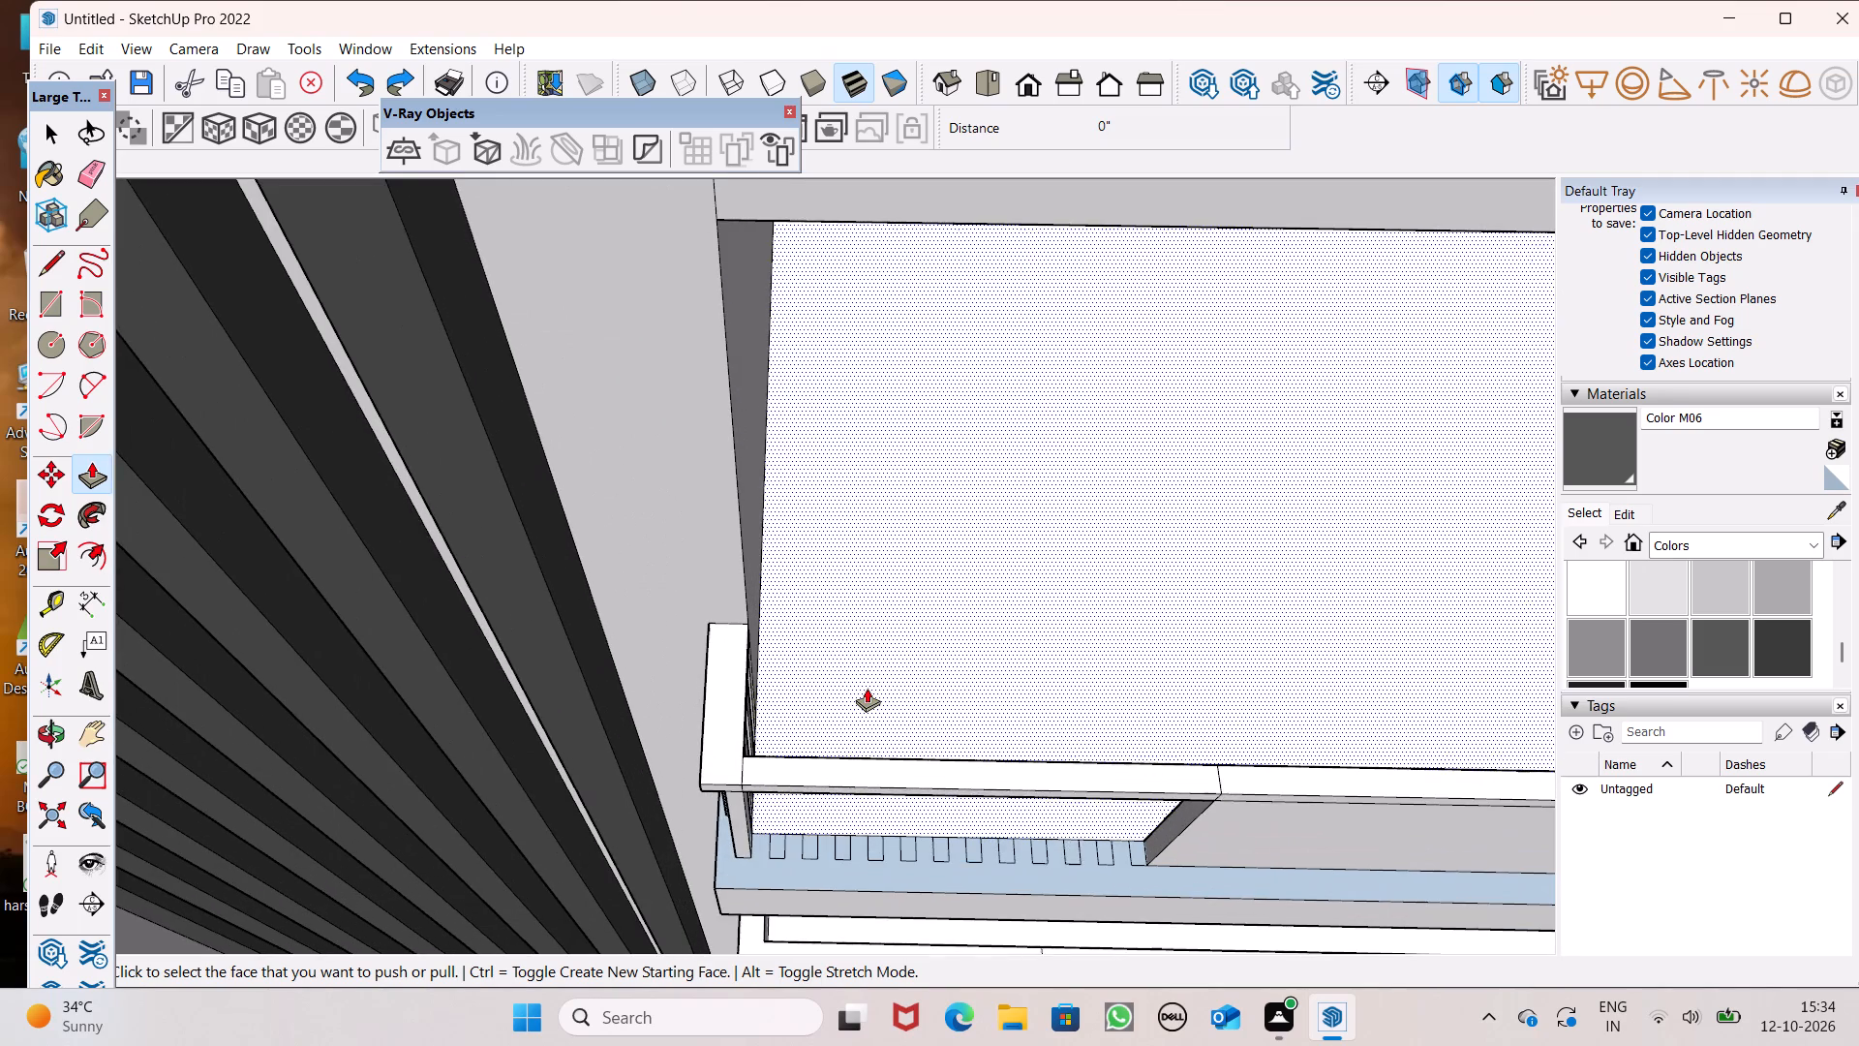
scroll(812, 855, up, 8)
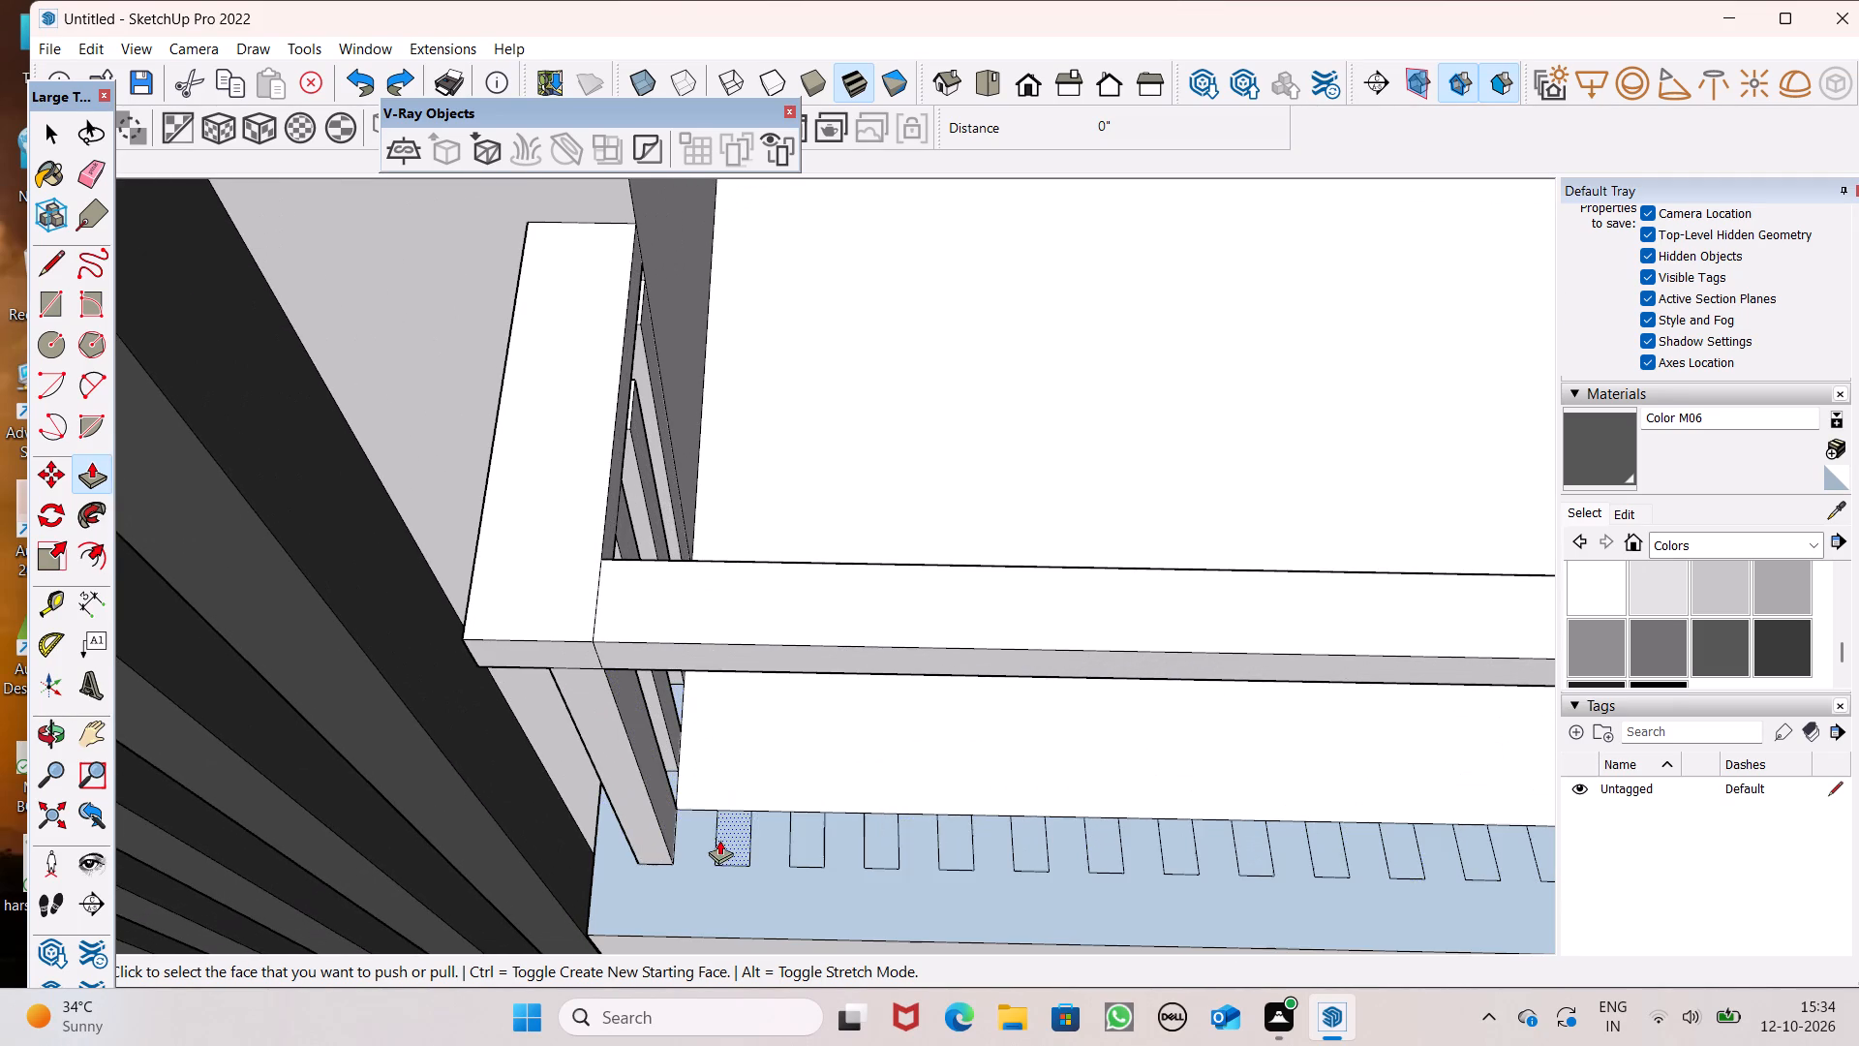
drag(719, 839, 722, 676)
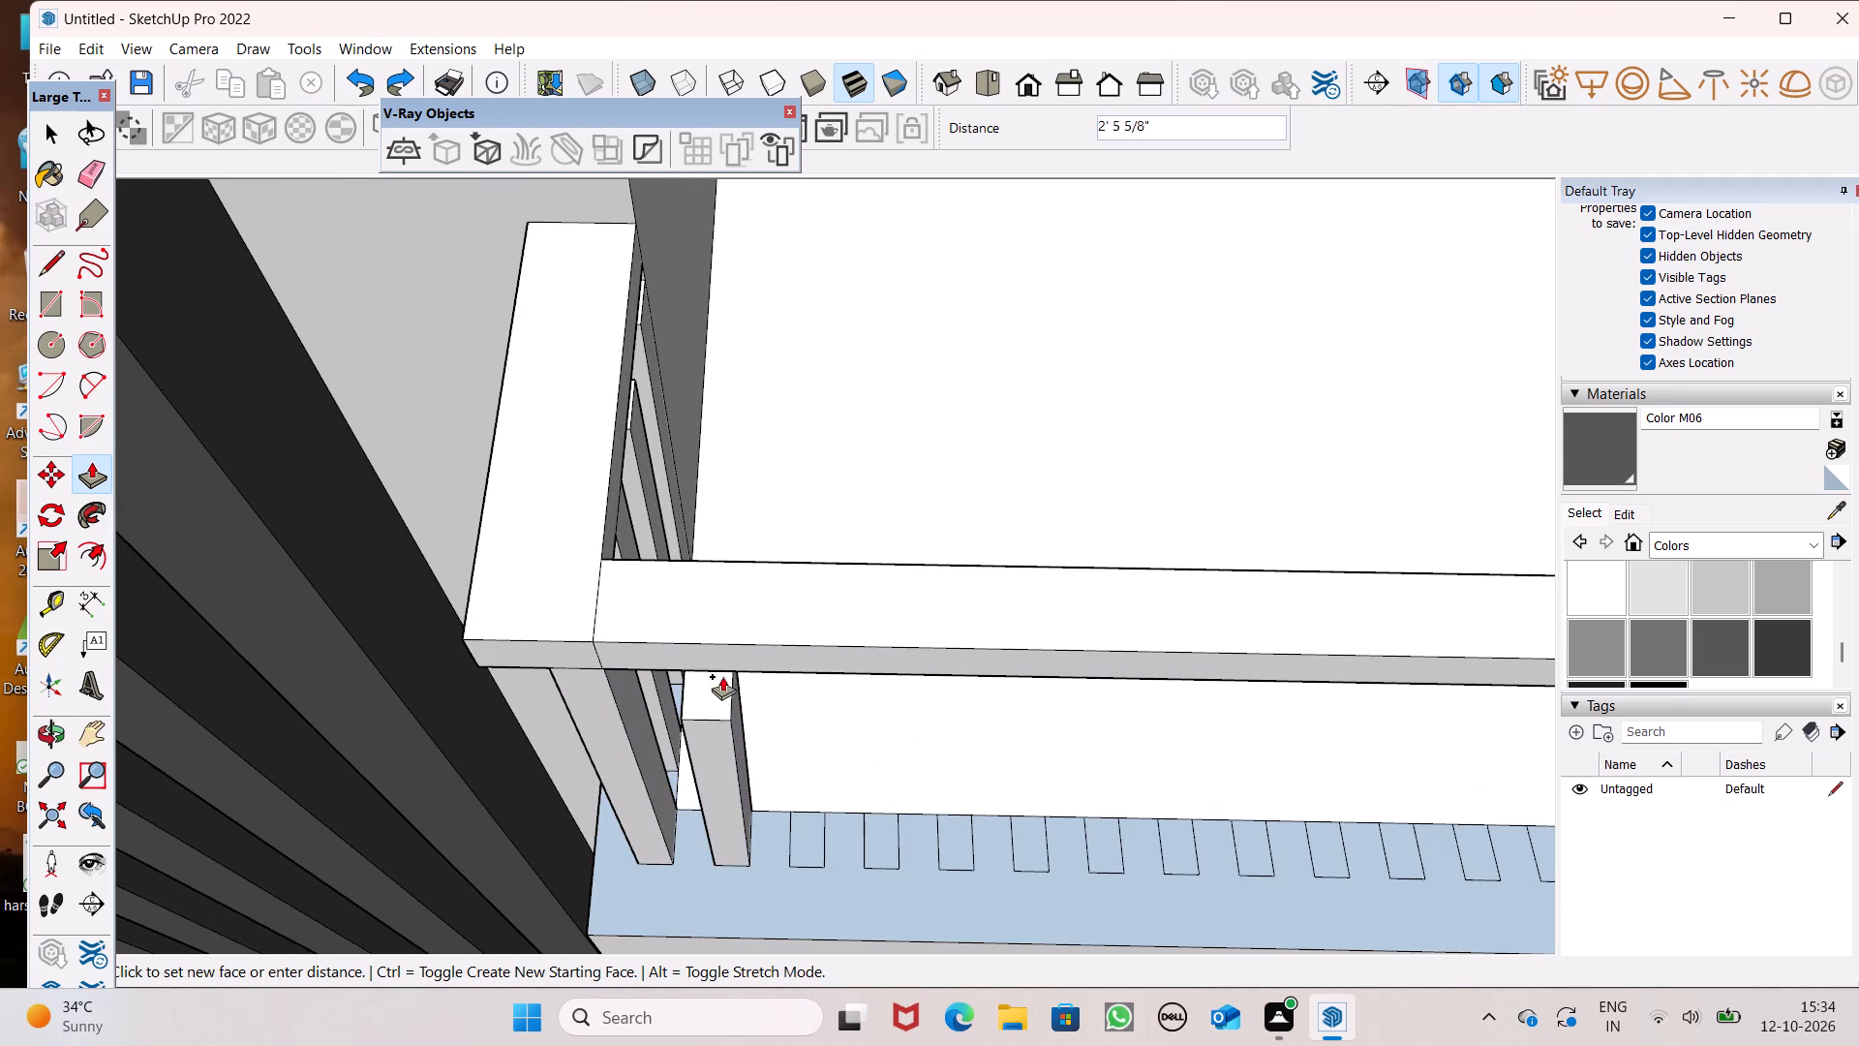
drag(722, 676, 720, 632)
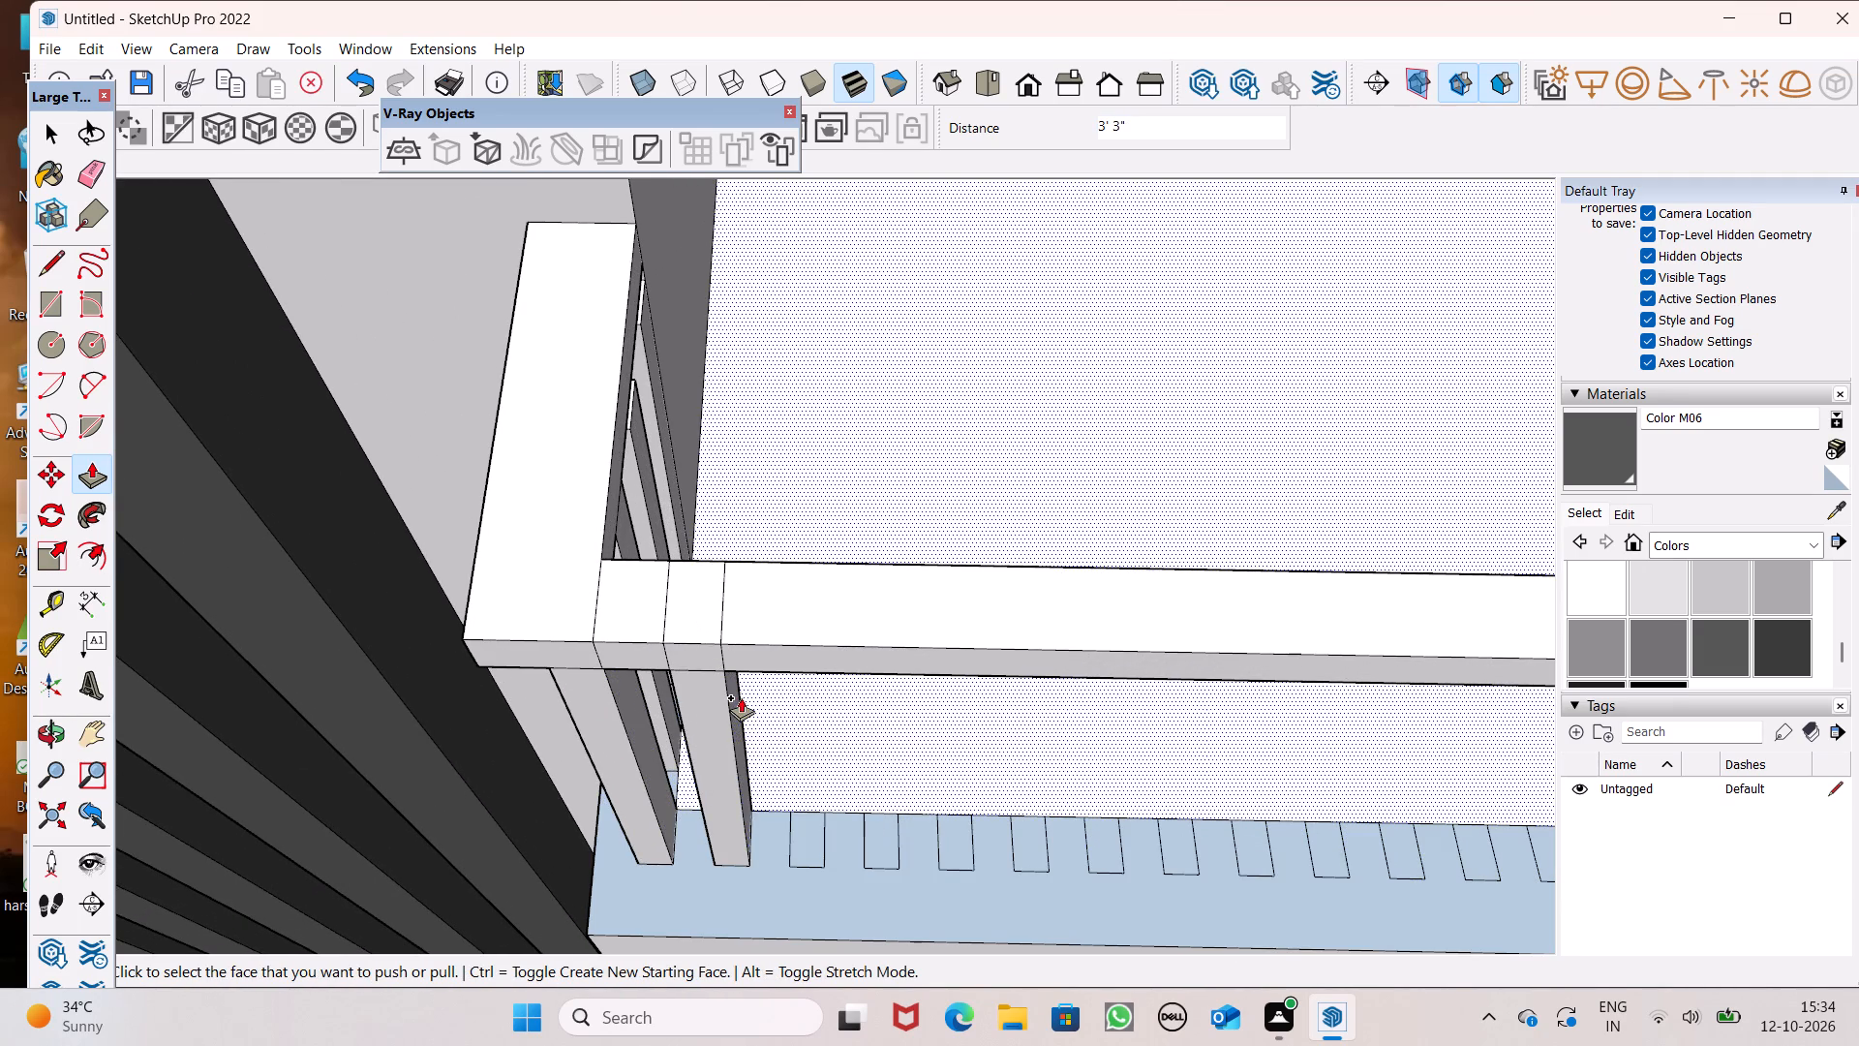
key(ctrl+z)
Extrude the front ledge's first bar rectangle beside the corner bar up 2' 8 9/16".
drag(743, 834, 739, 652)
middle_drag(706, 696, 878, 430)
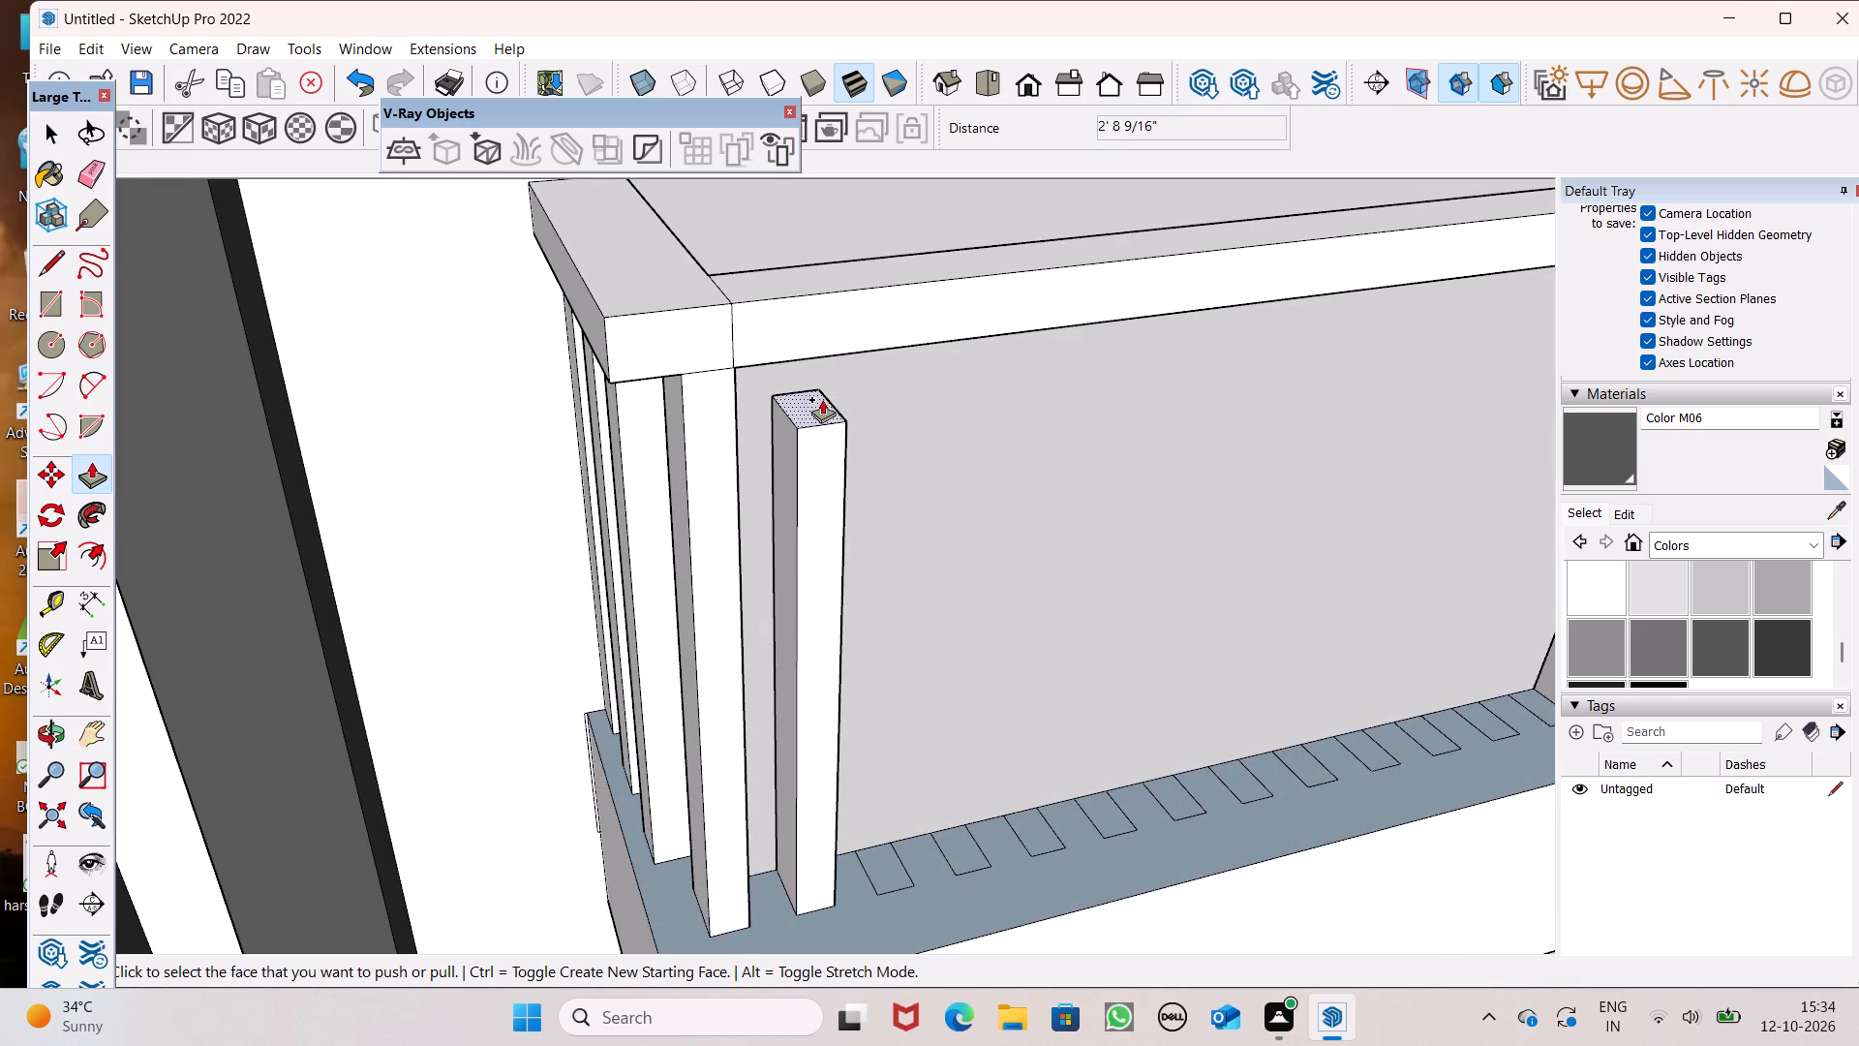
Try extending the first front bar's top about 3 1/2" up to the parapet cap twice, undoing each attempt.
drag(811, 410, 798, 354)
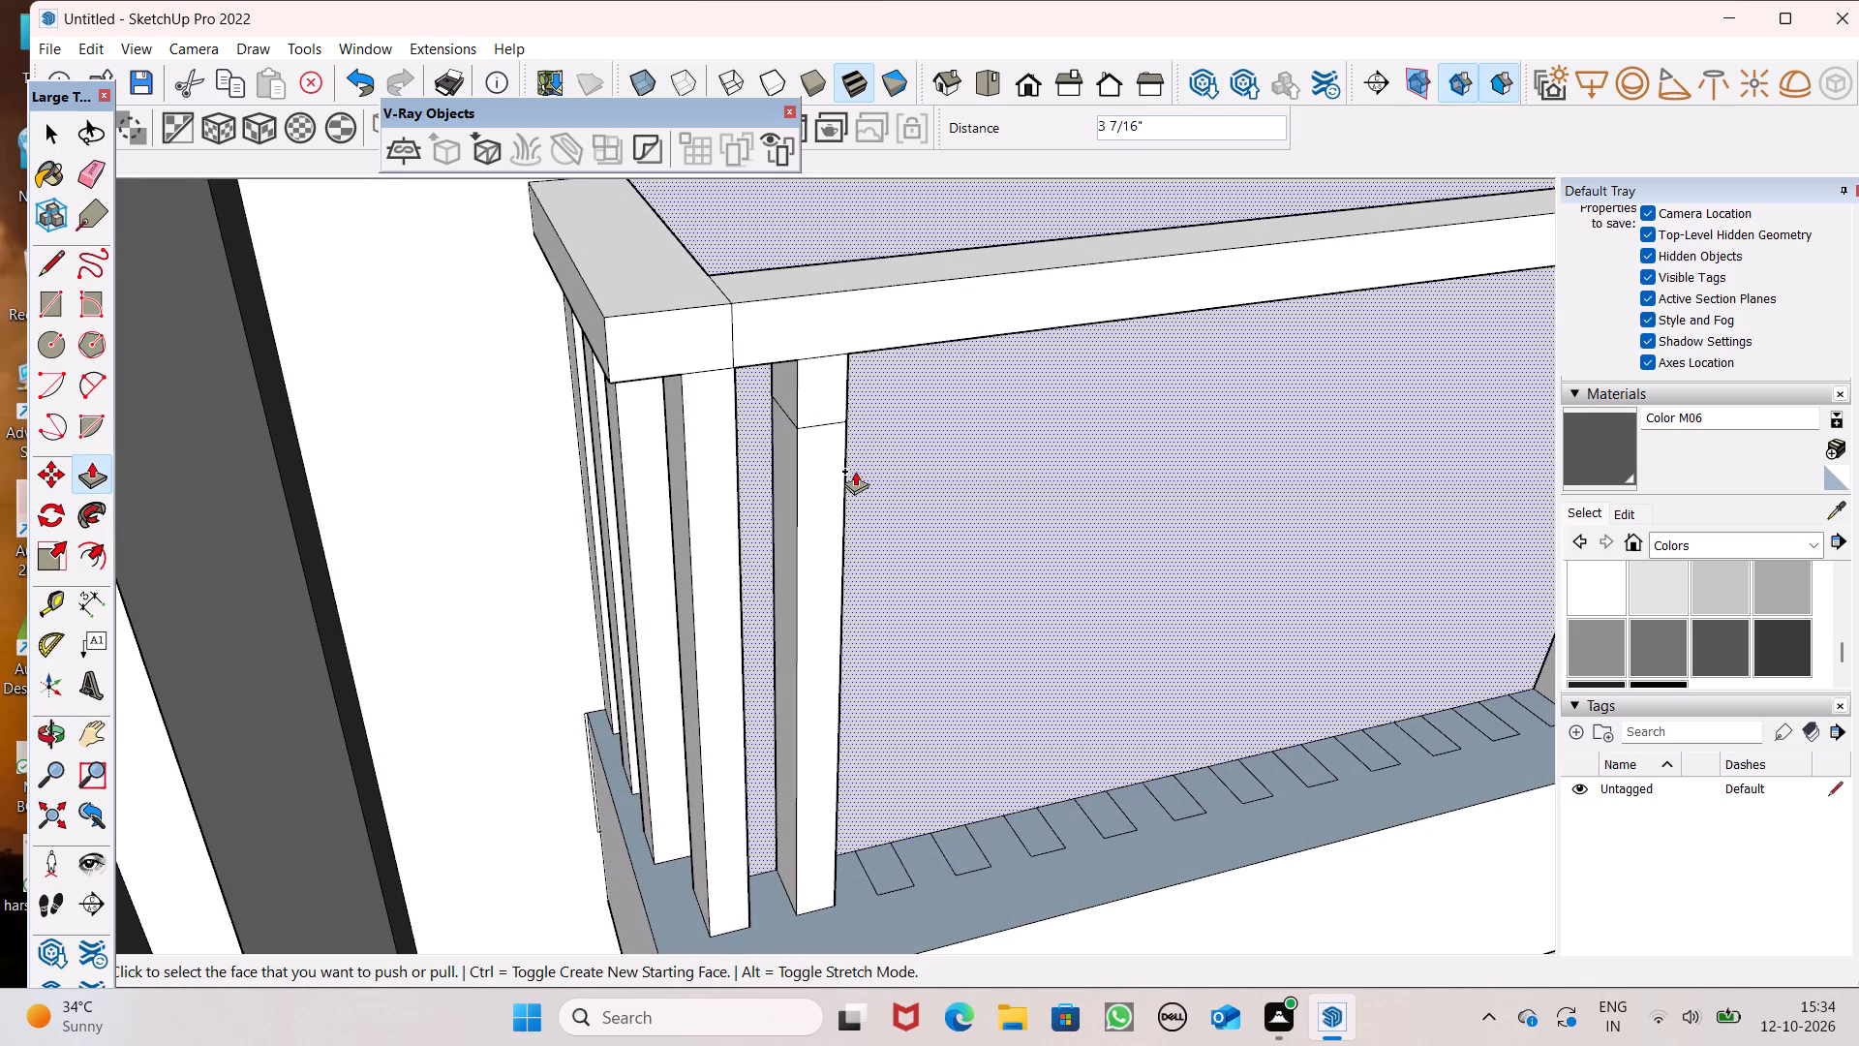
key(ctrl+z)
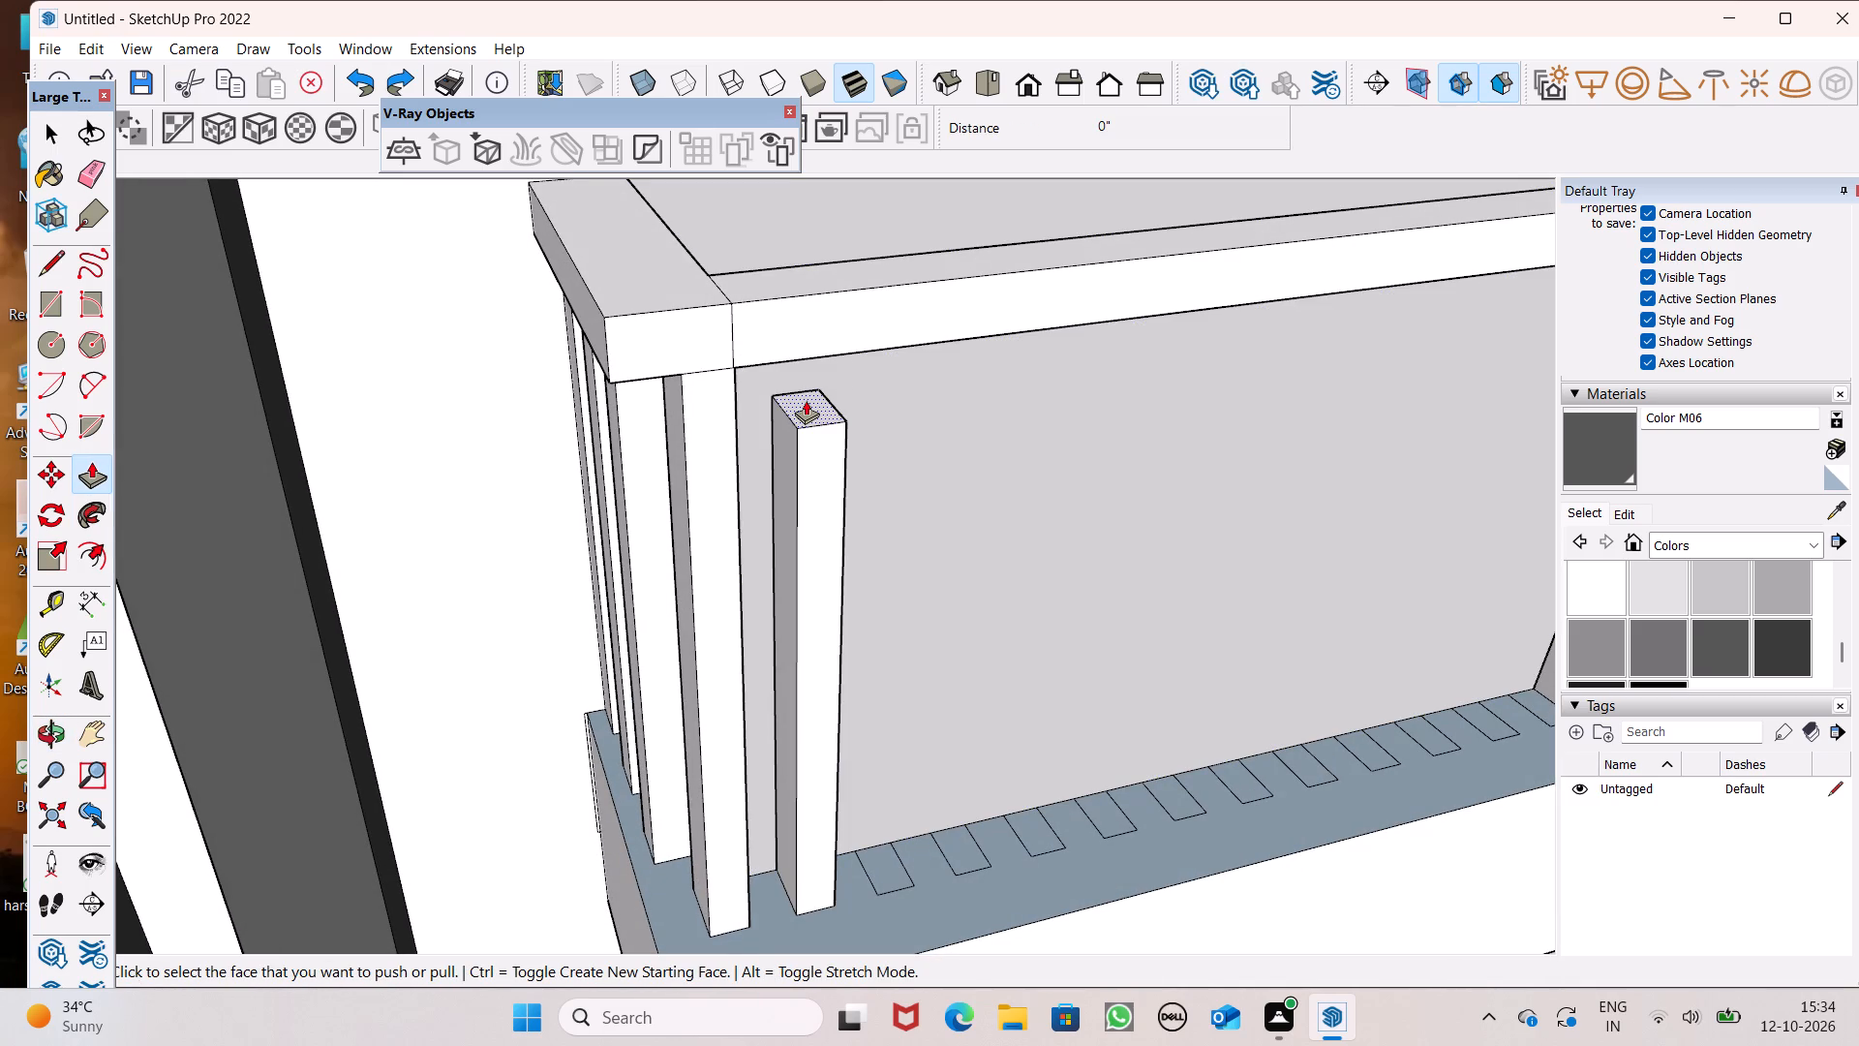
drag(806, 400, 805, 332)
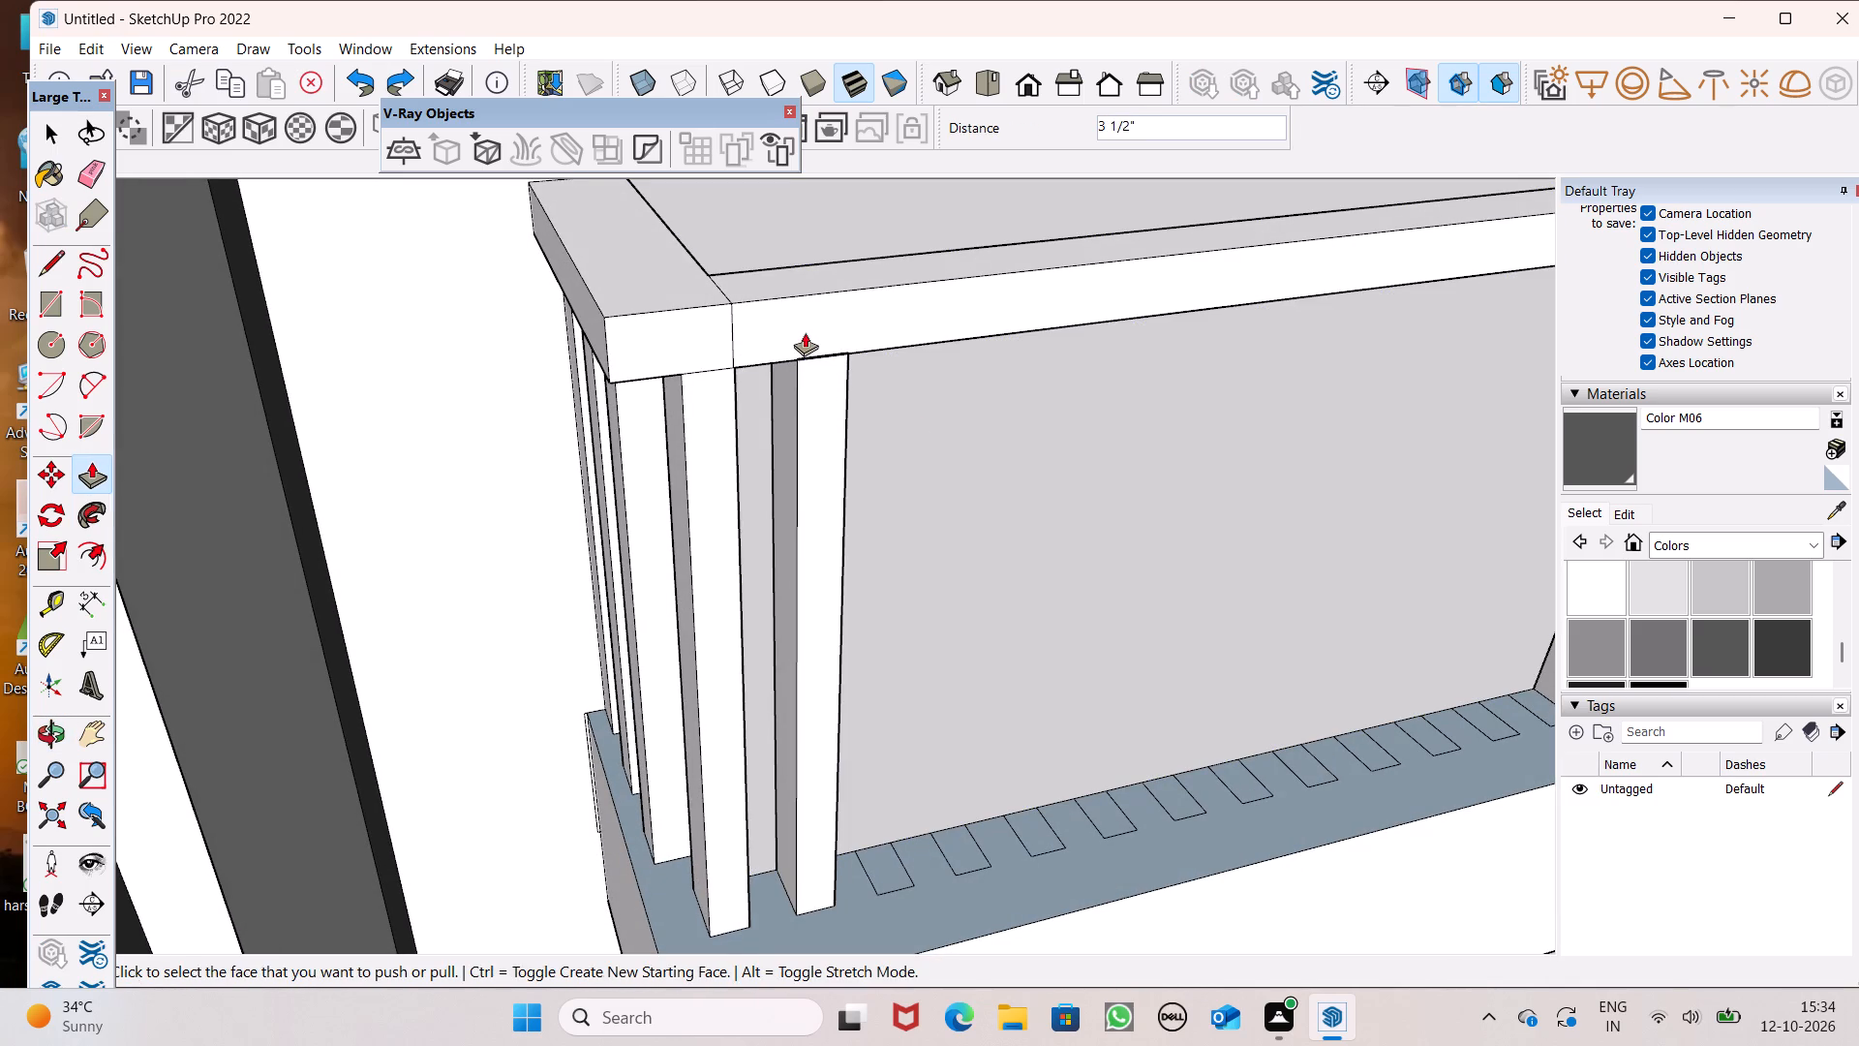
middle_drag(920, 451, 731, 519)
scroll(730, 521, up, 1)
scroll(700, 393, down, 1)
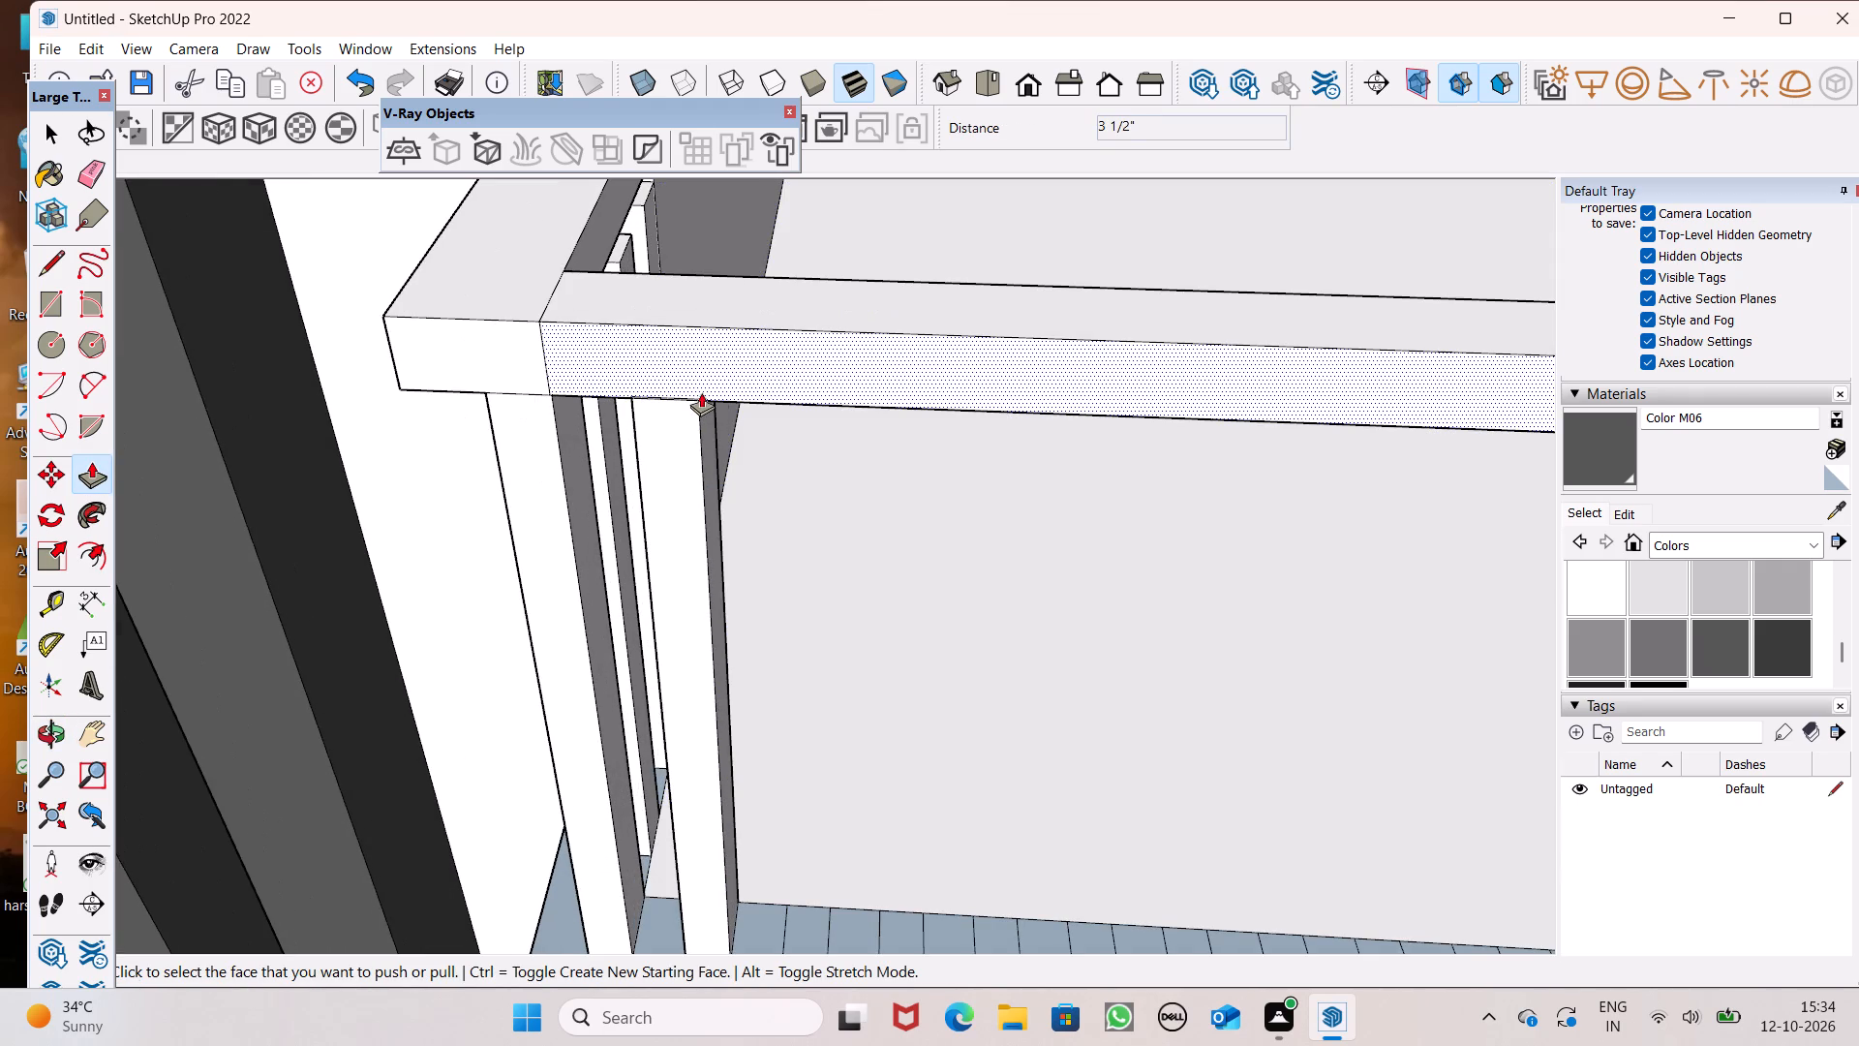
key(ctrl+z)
Extend the first front bar's top face about 3 7/16" to the parapet cap's underside.
middle_drag(761, 430, 787, 523)
scroll(703, 522, up, 3)
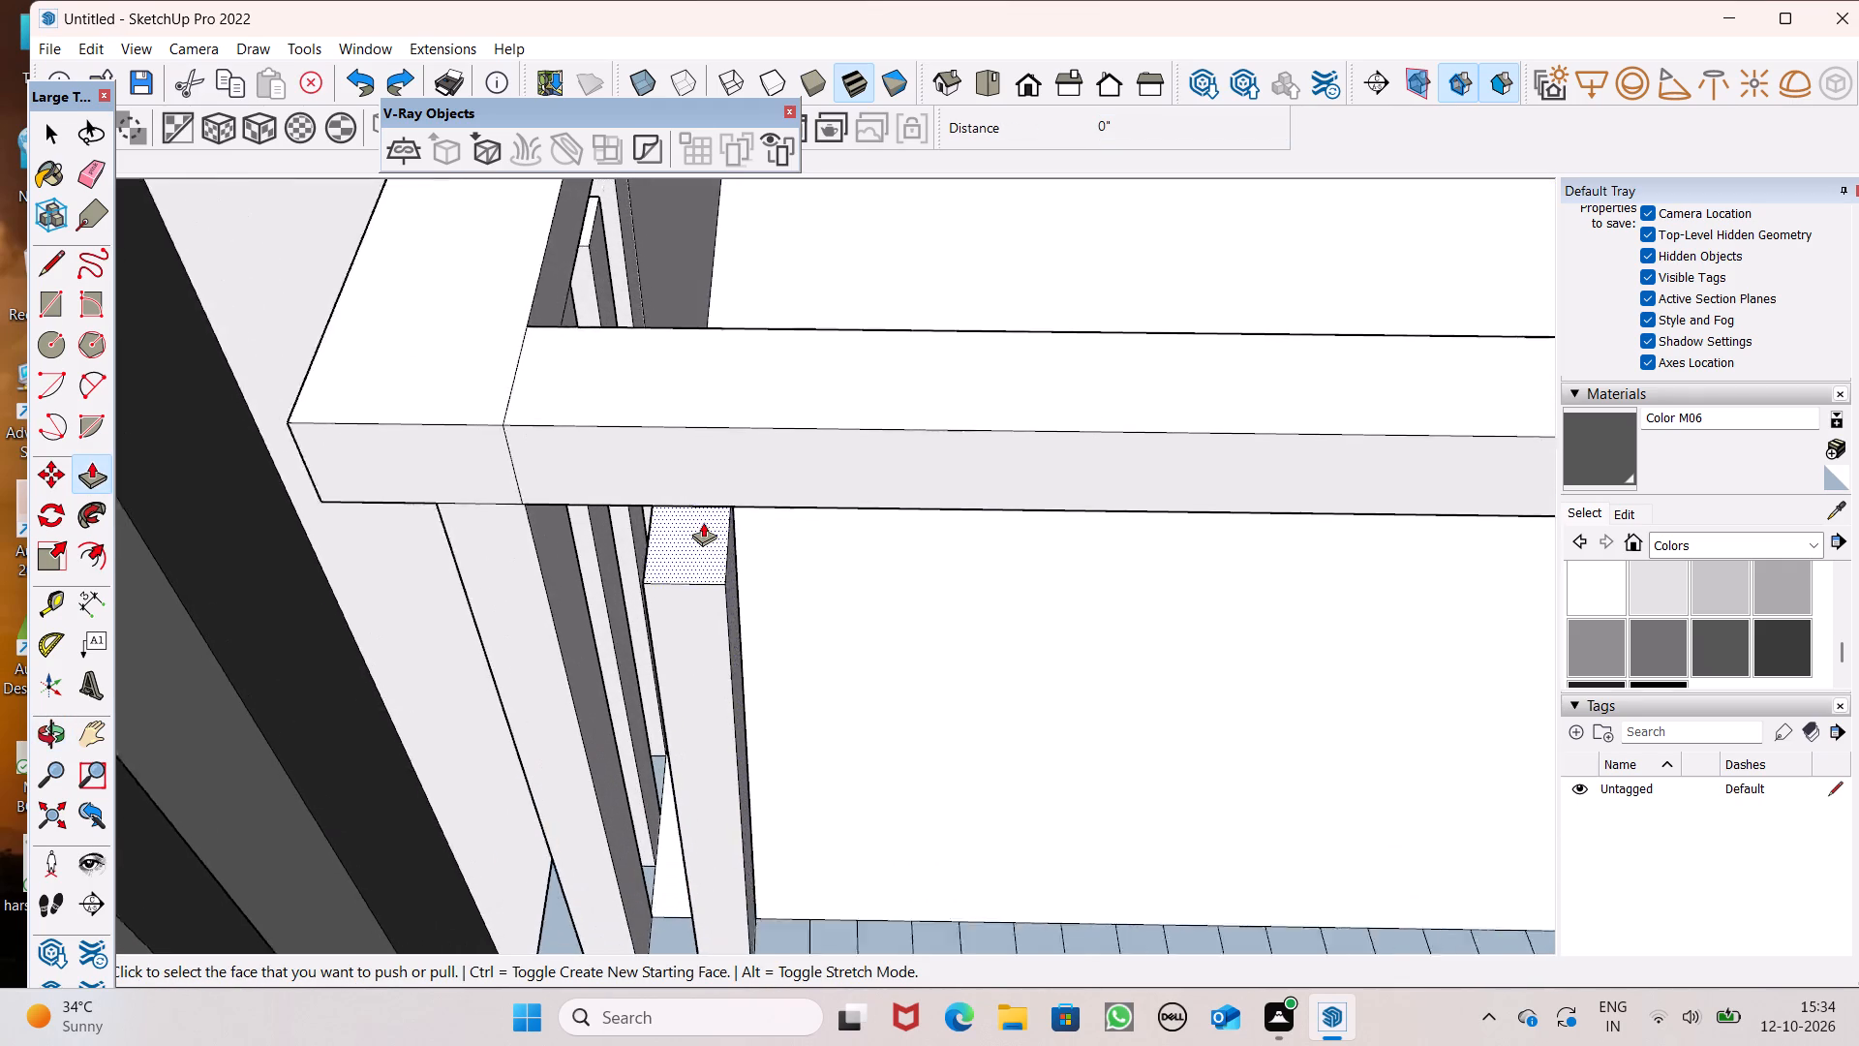
scroll(703, 522, up, 2)
drag(691, 563, 677, 464)
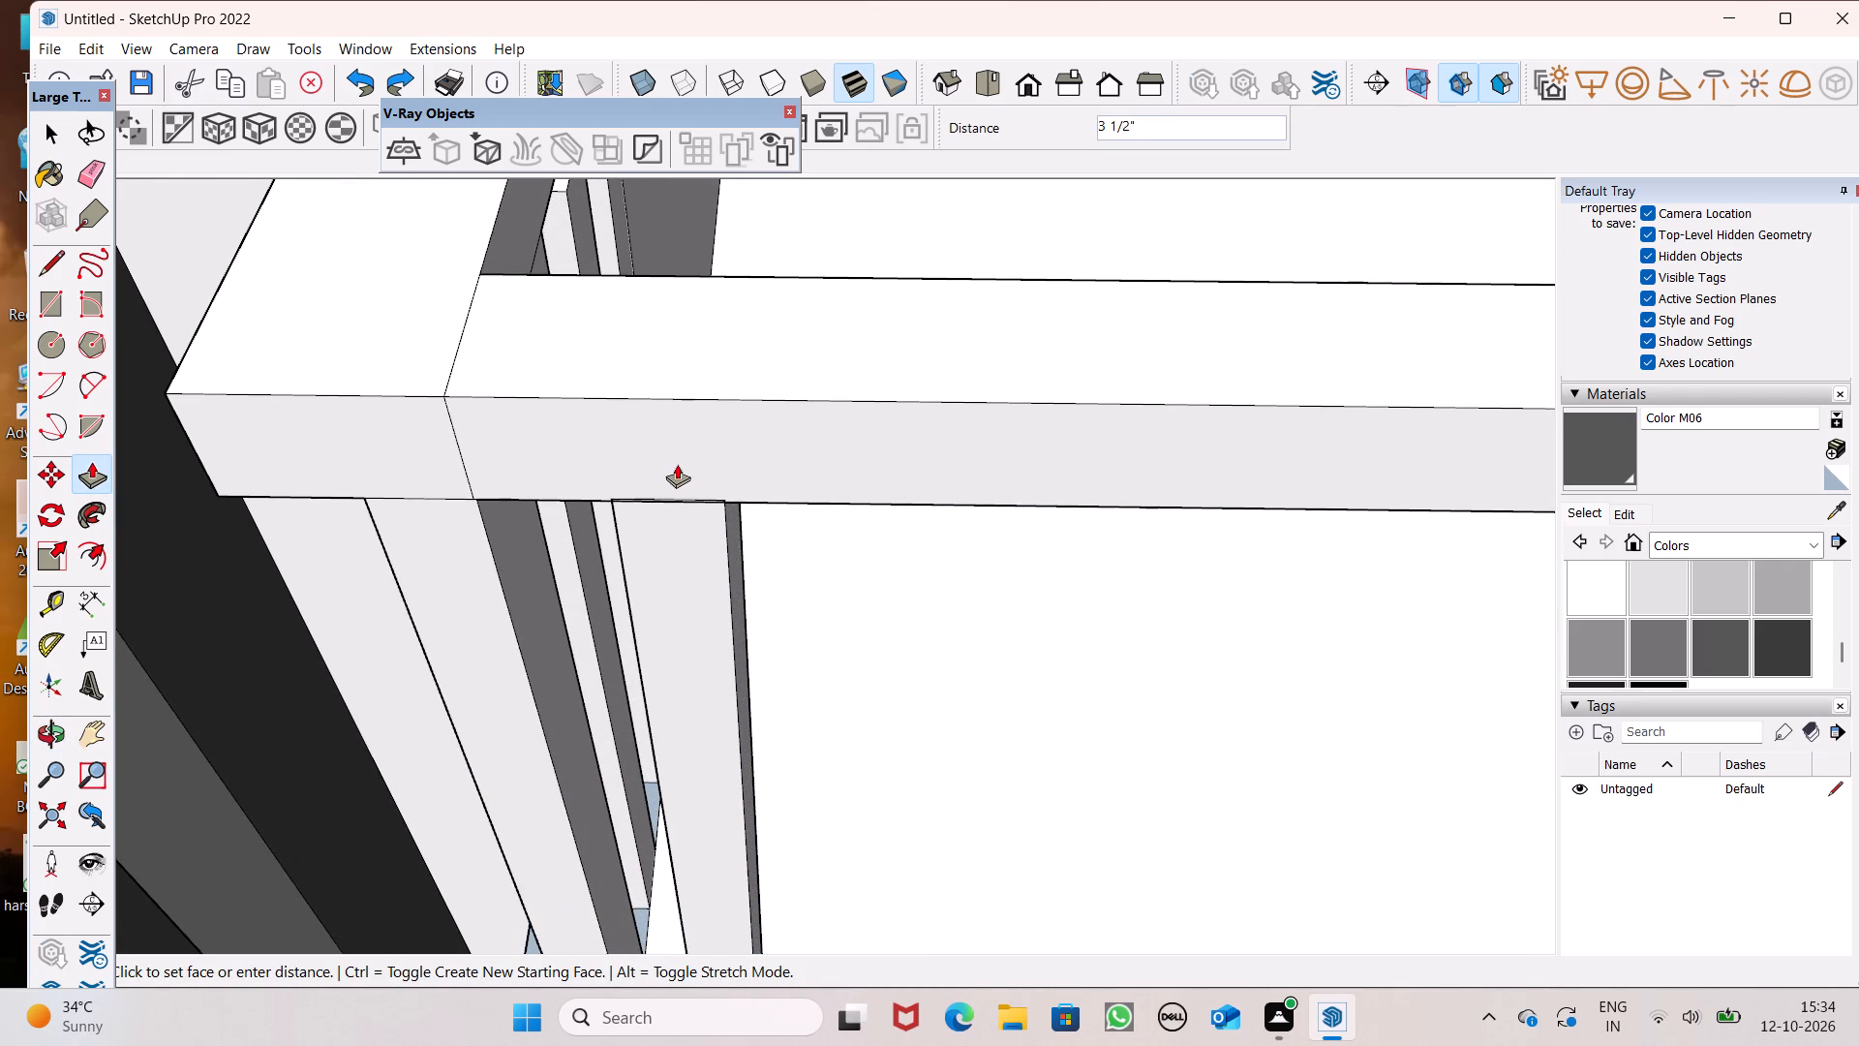
drag(677, 464, 681, 464)
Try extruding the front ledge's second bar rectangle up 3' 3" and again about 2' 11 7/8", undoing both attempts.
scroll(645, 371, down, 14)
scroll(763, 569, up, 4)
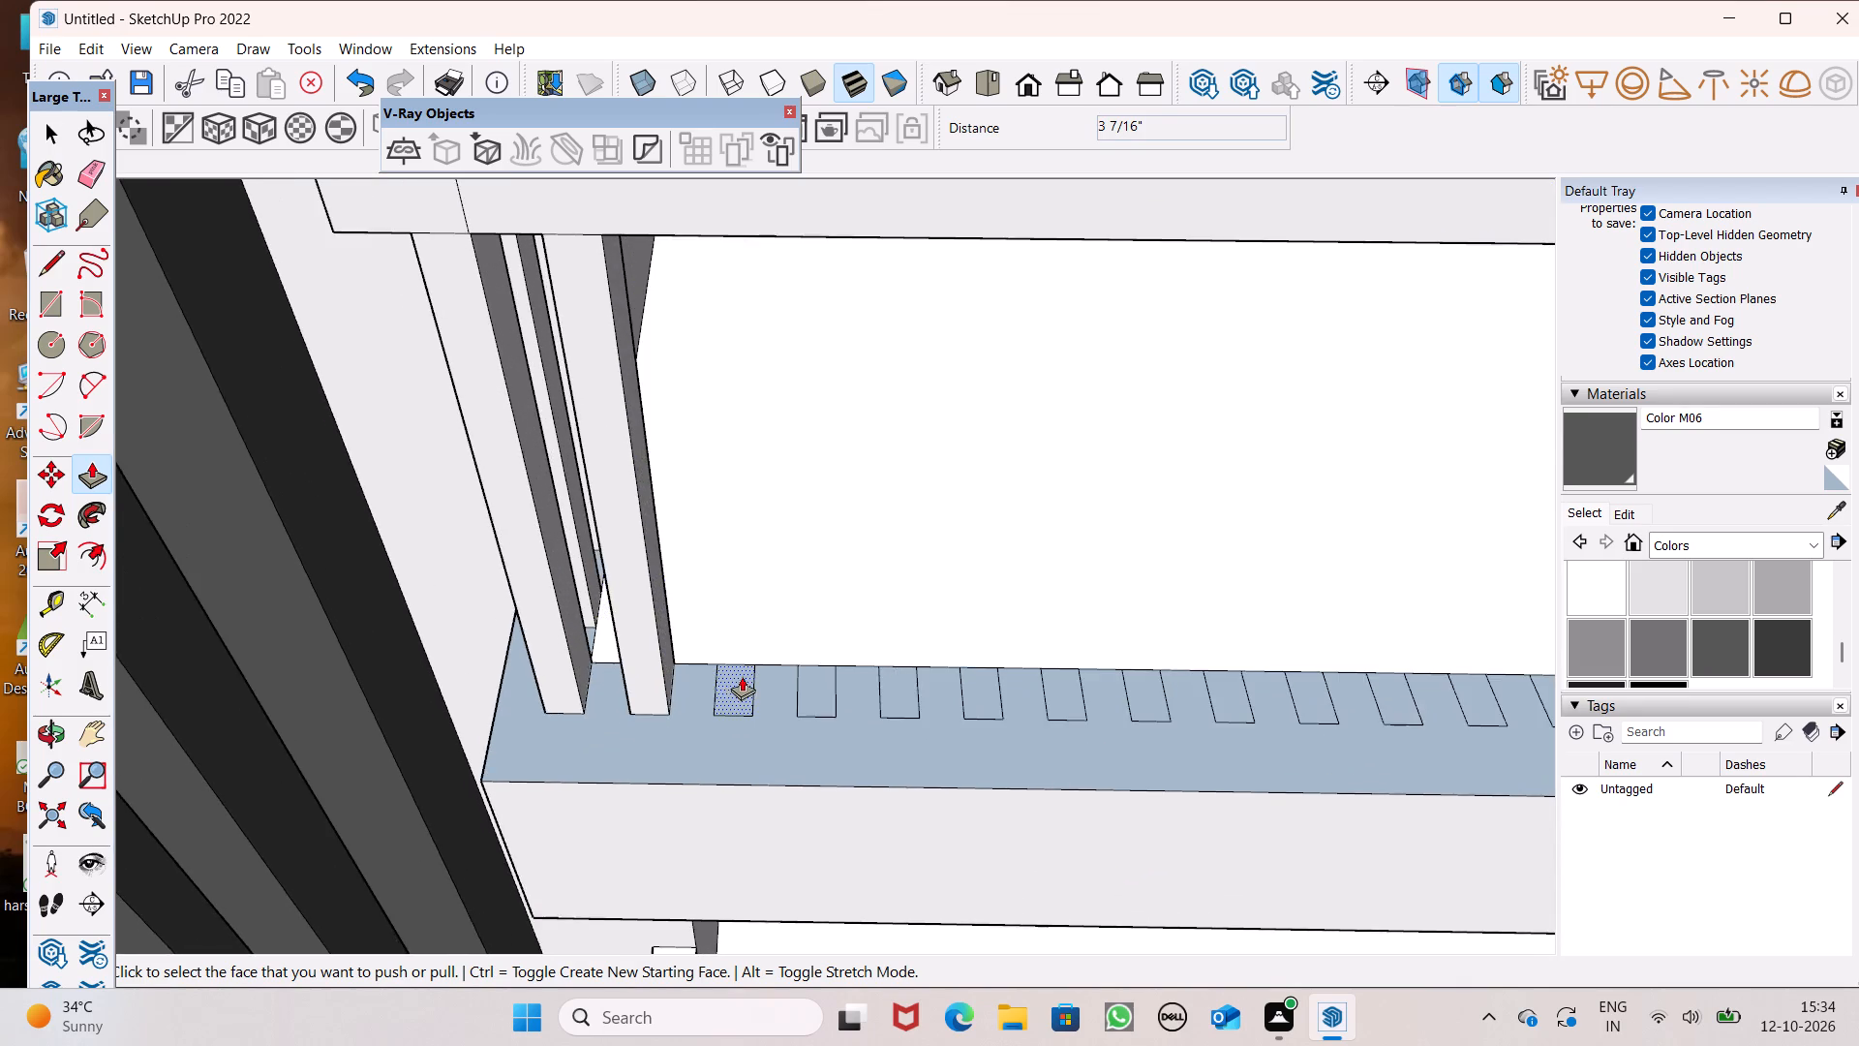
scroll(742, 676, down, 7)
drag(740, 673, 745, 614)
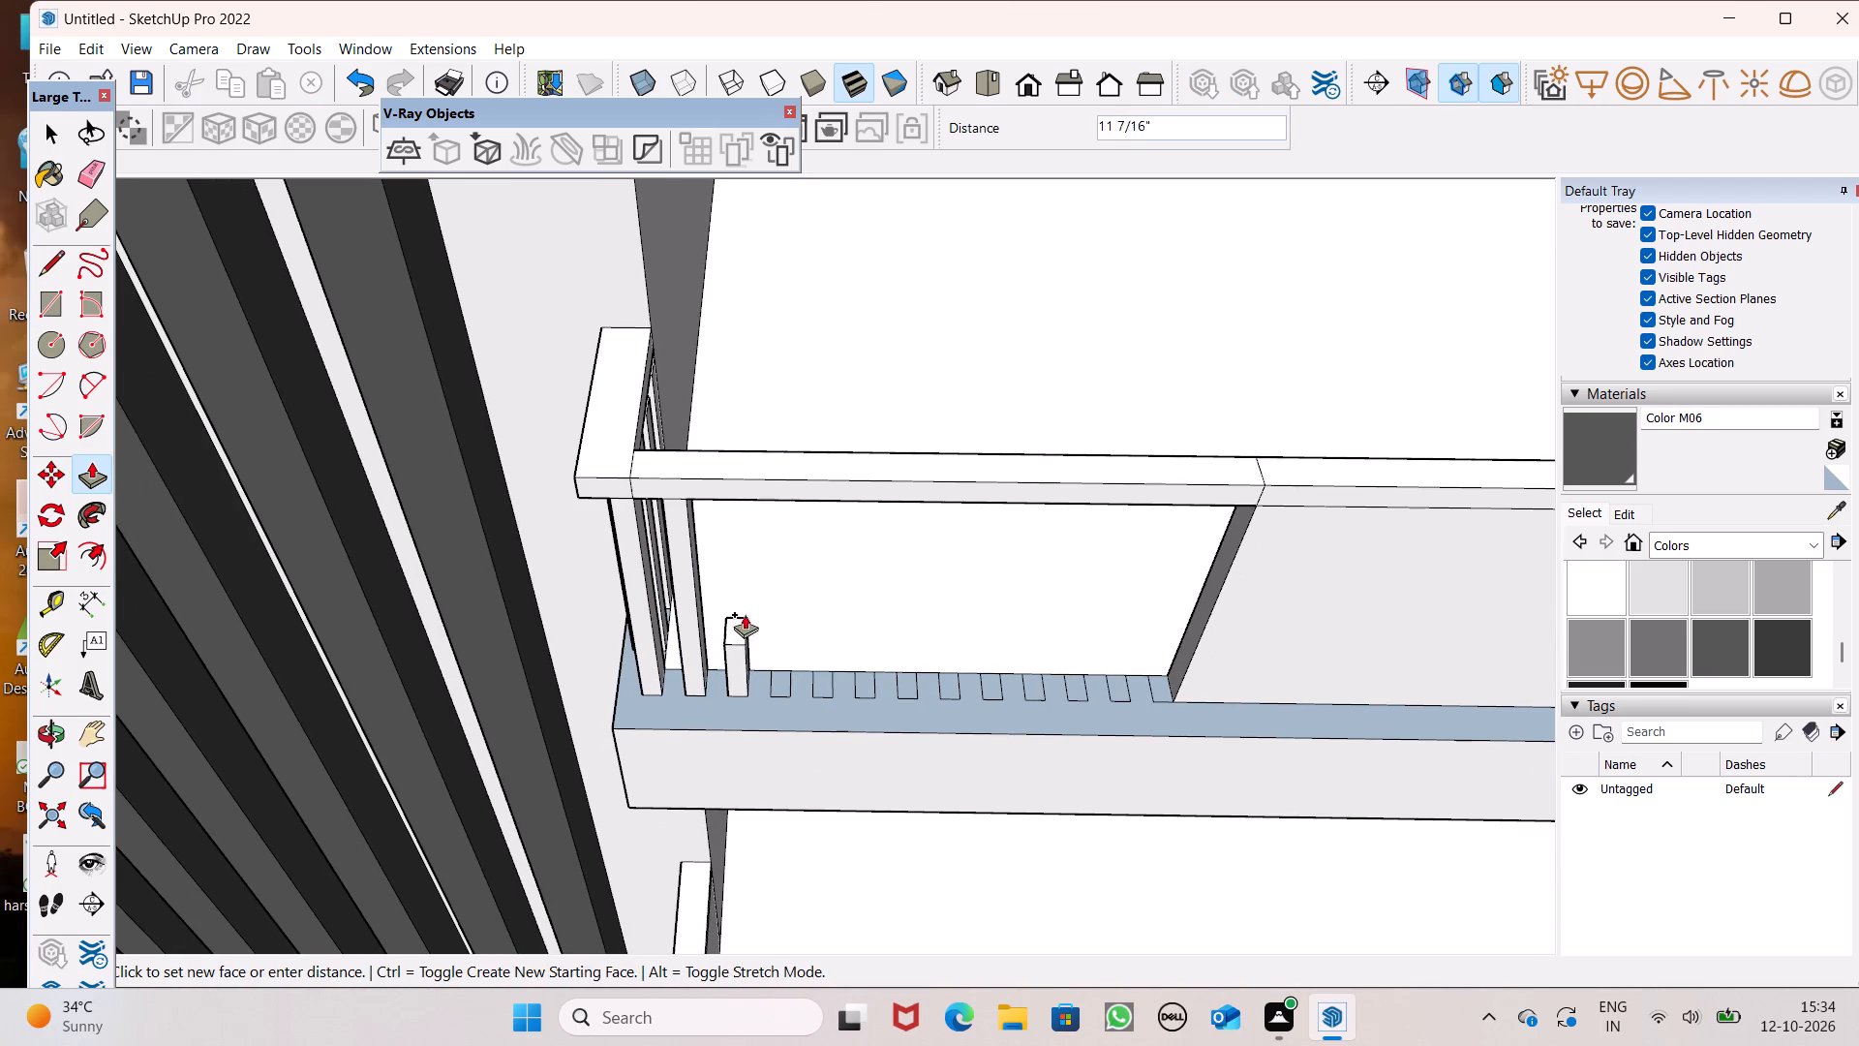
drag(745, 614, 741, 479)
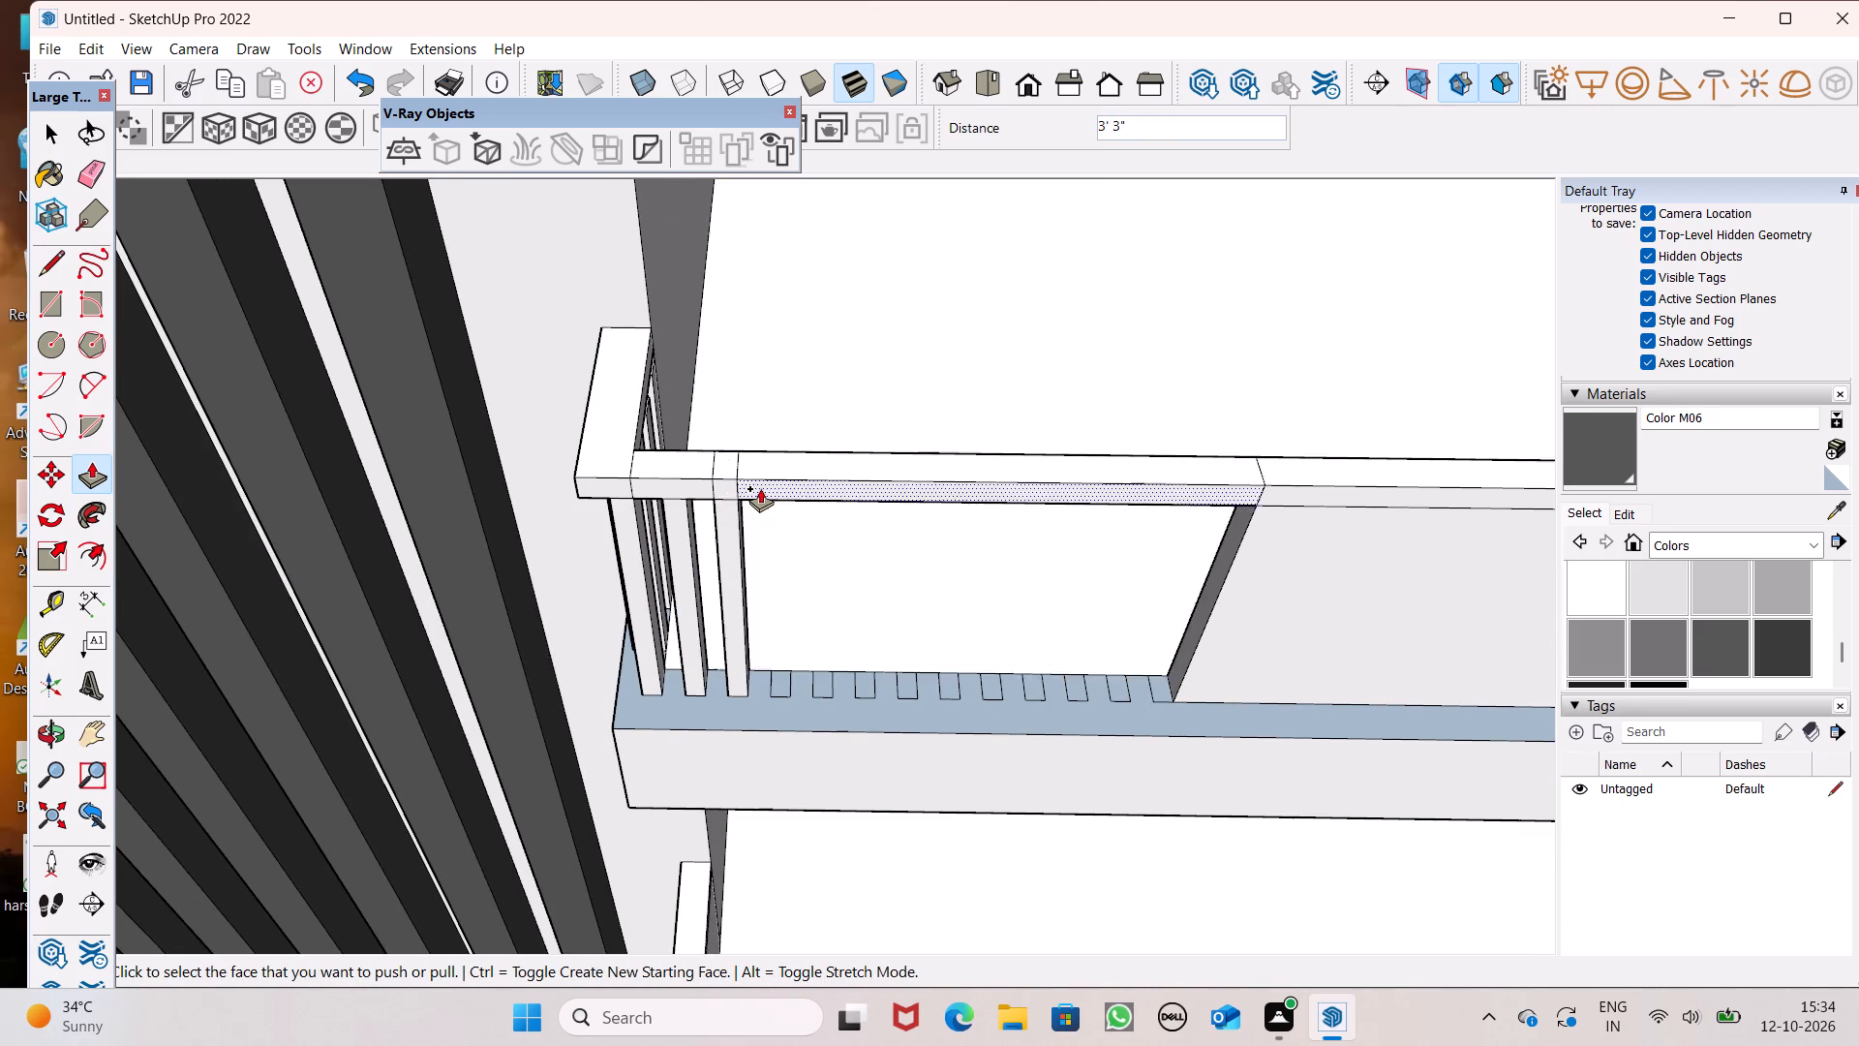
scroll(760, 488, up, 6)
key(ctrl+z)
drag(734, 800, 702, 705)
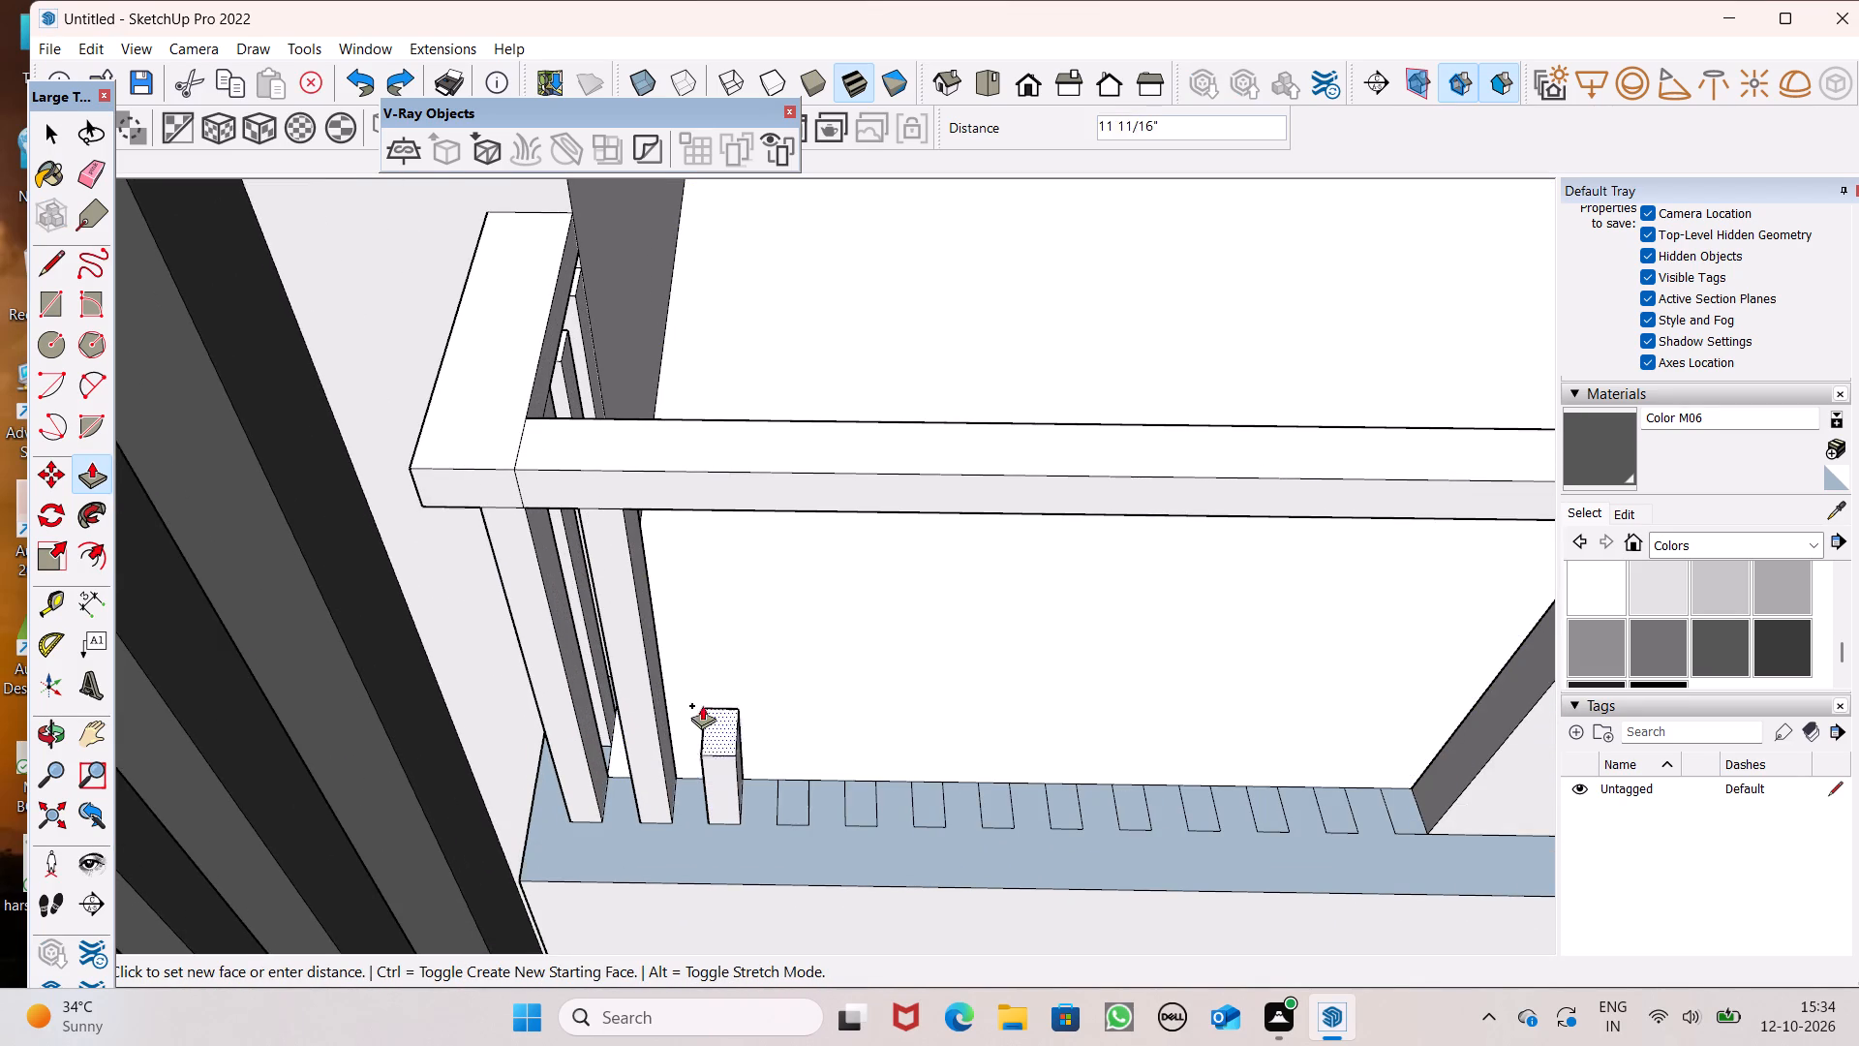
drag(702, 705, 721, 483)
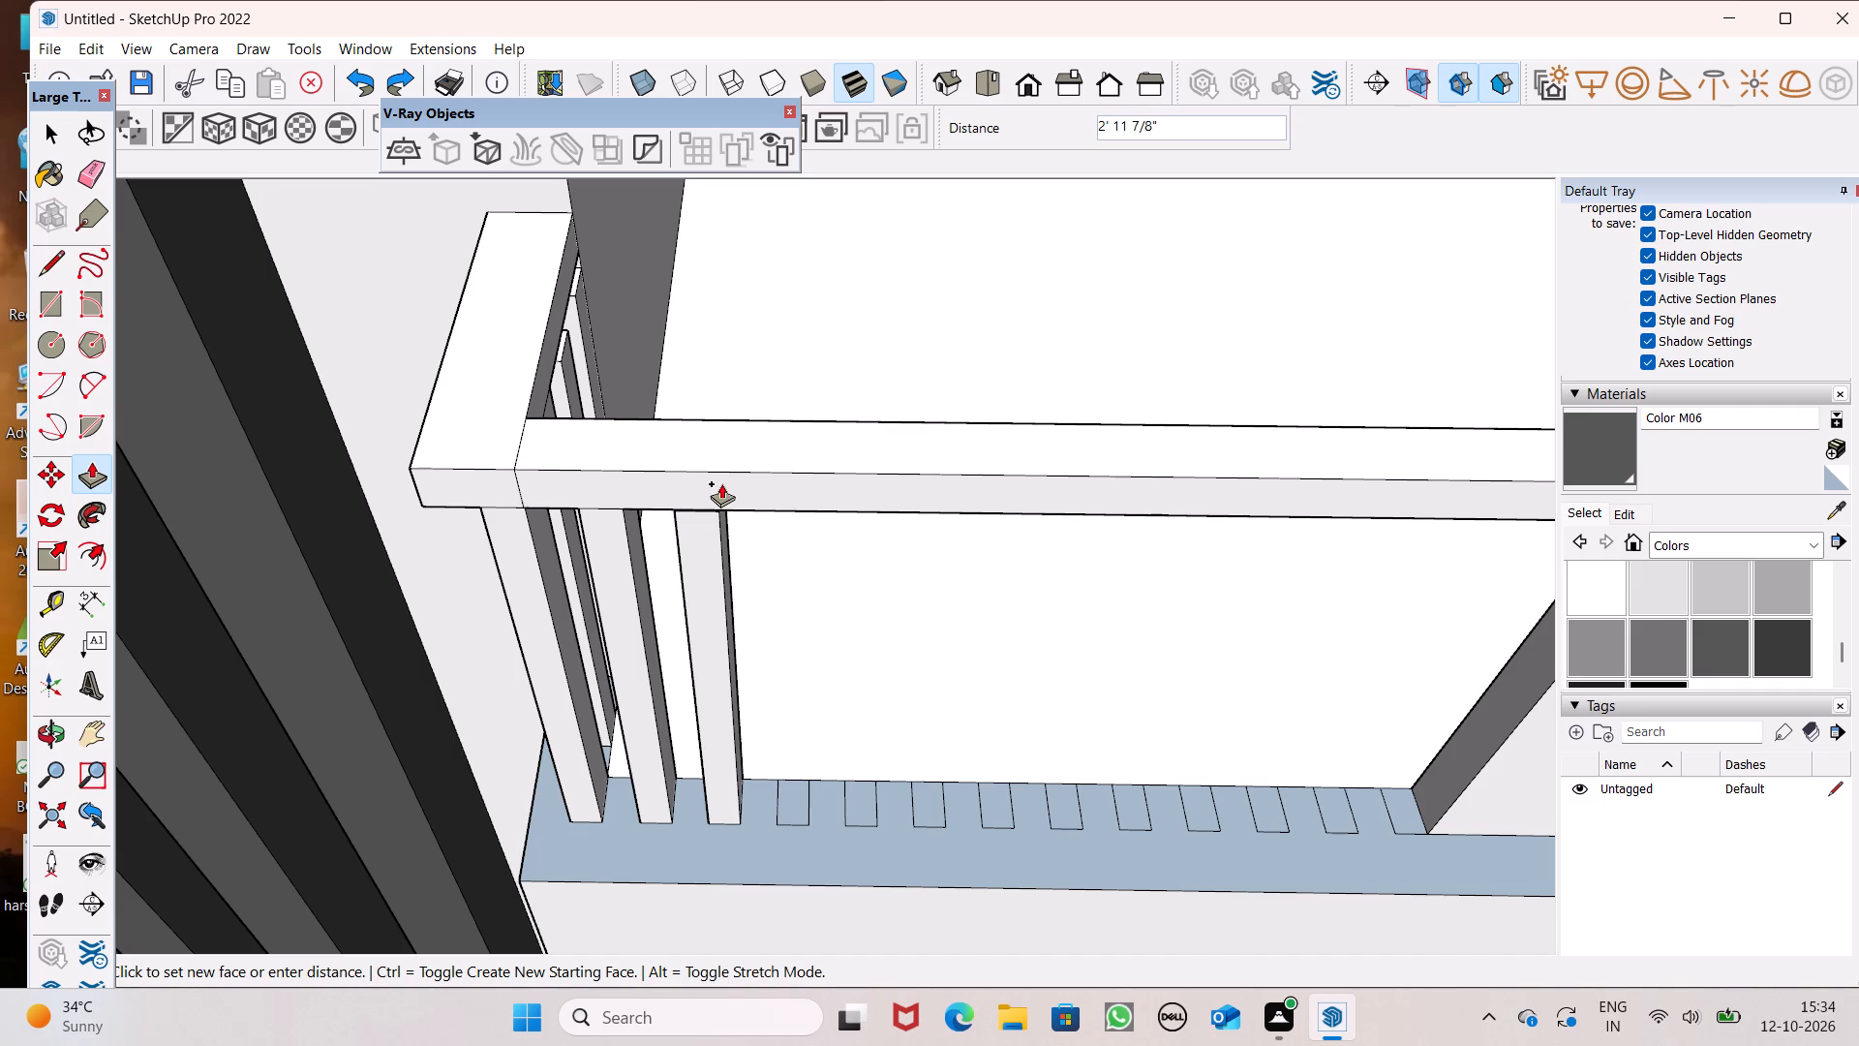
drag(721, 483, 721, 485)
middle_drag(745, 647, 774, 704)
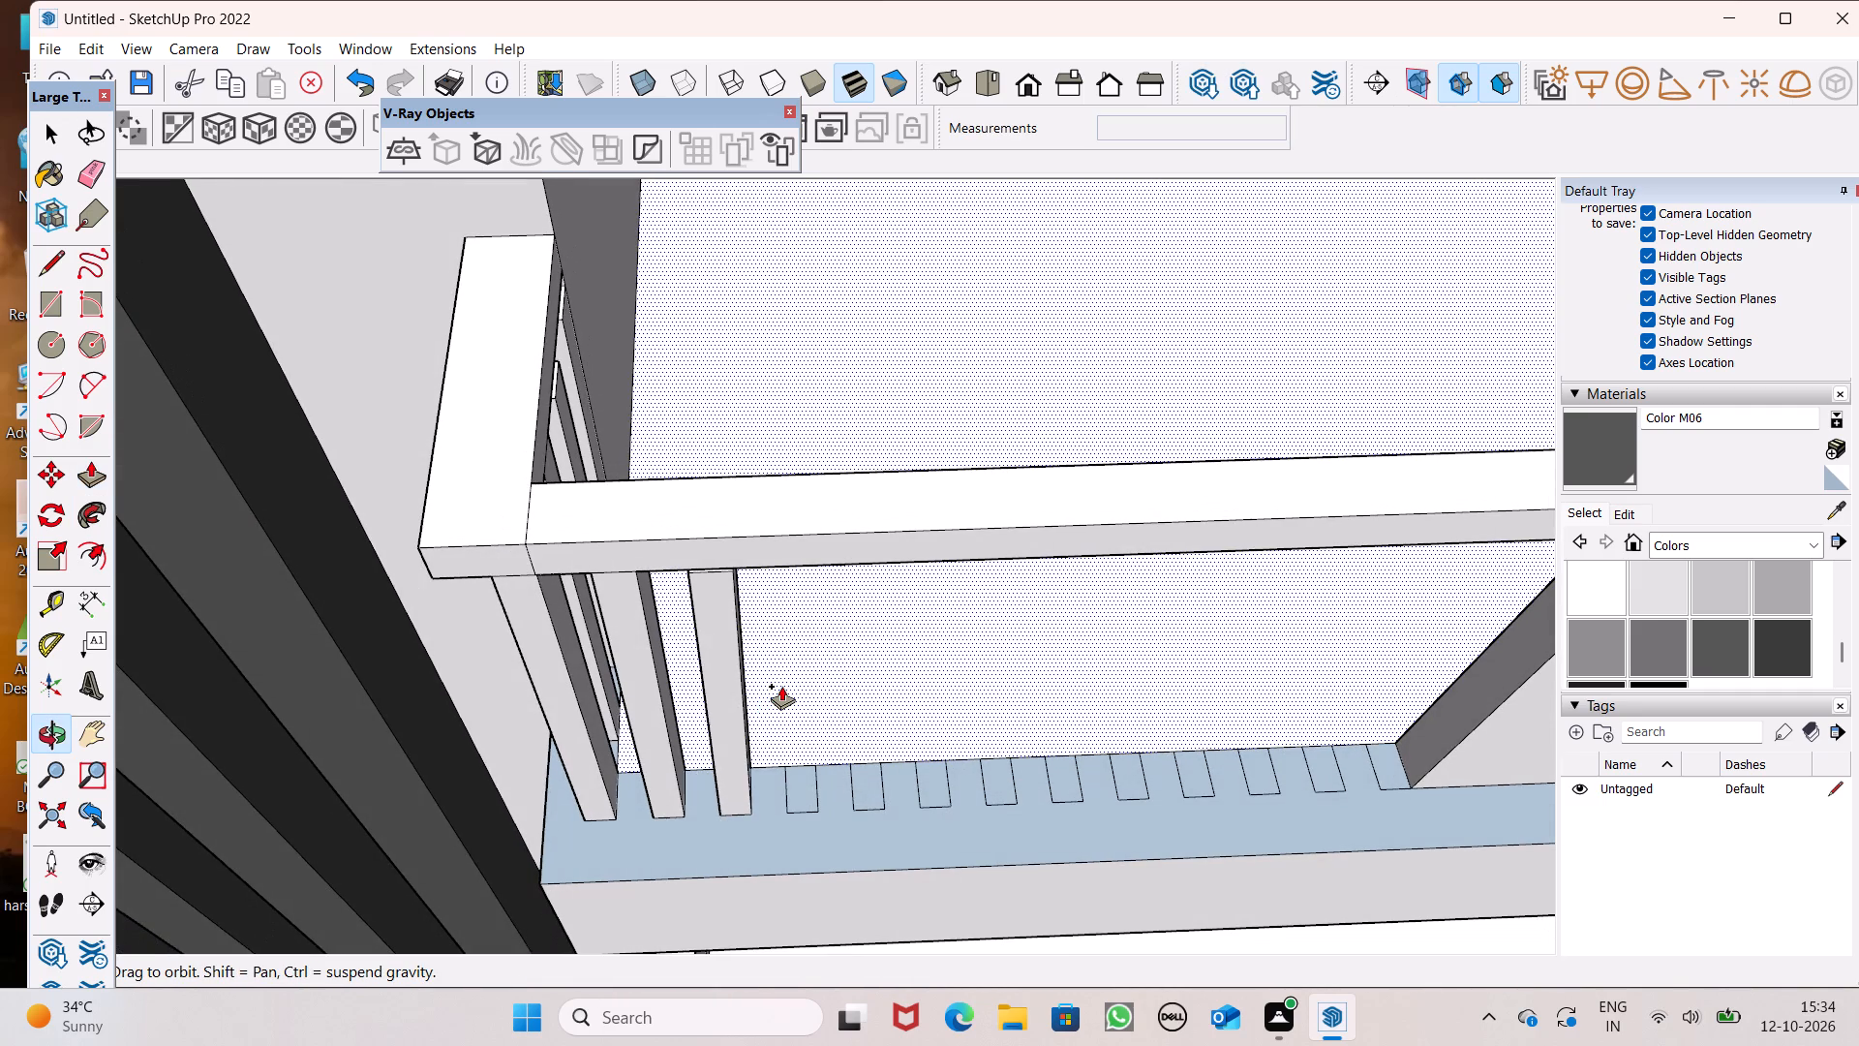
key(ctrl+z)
Extrude the front ledge's second and third bar rectangles up to the parapet cap's underside, closing the third bar's remaining gap by 2 5/8".
drag(748, 793, 731, 649)
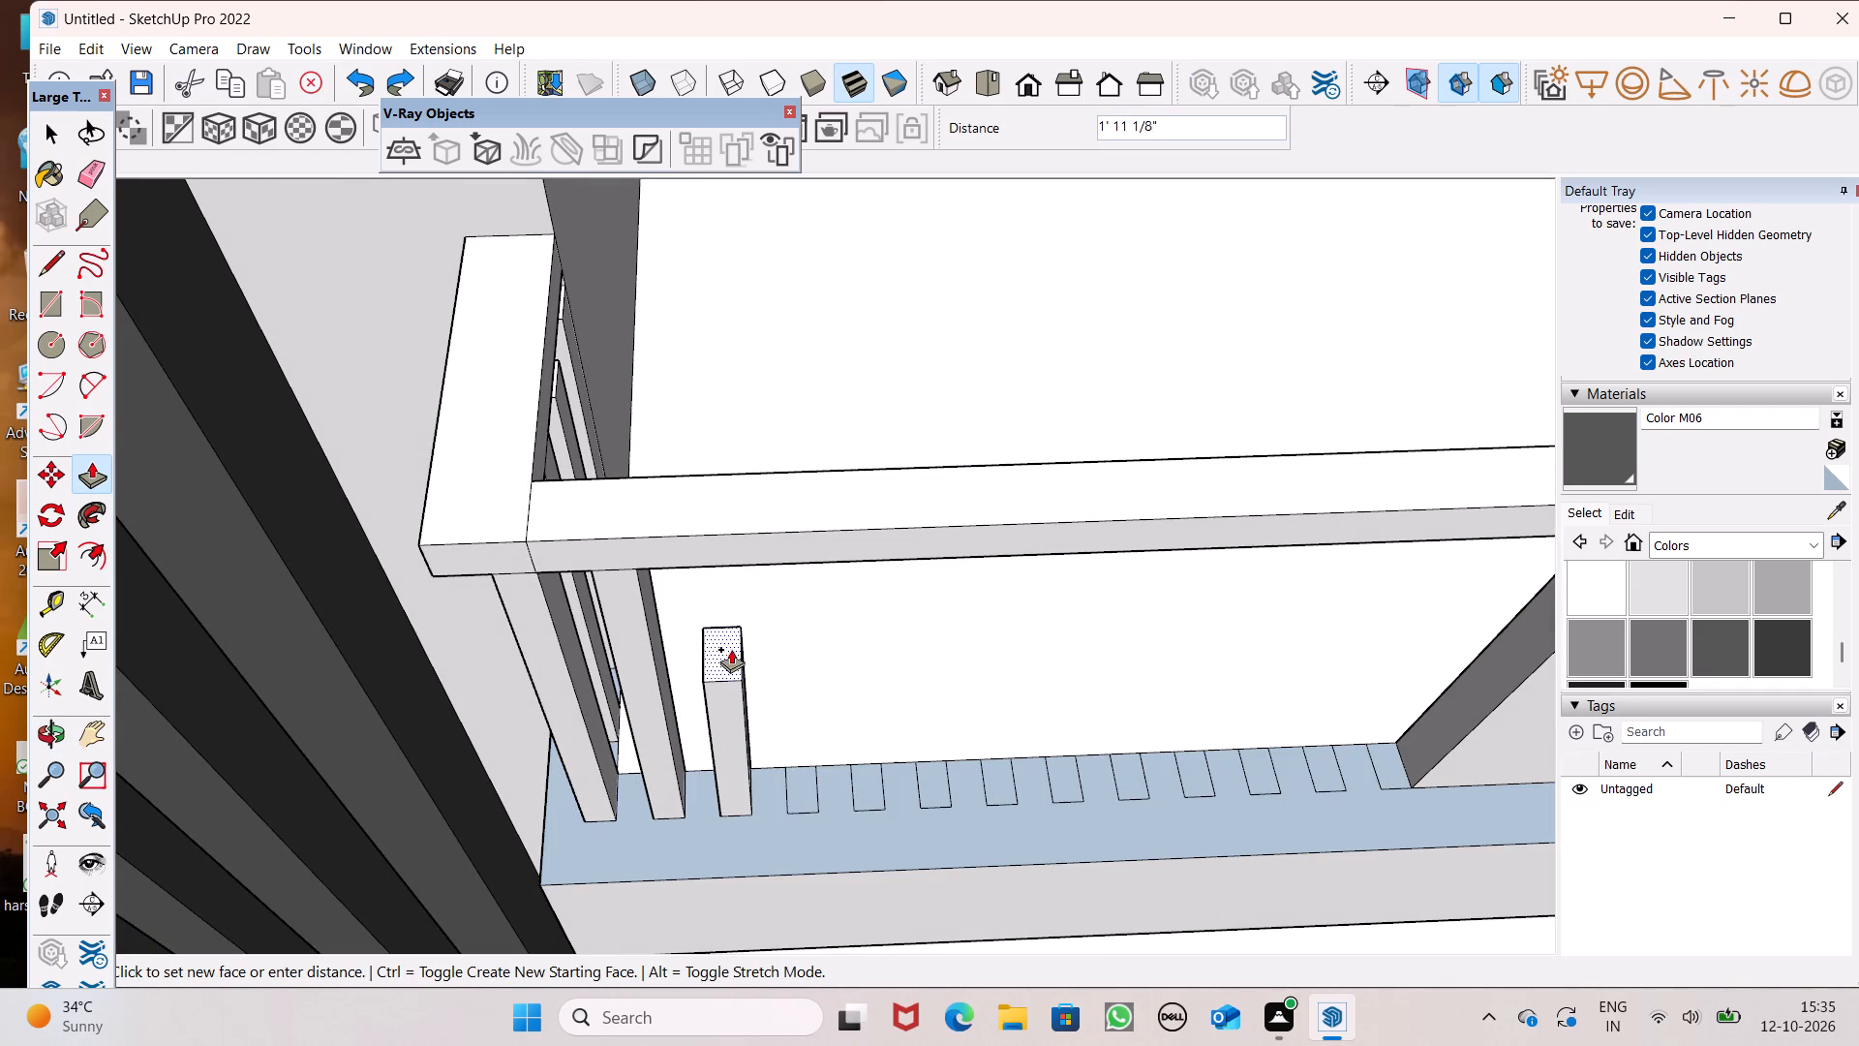
drag(731, 649, 688, 563)
drag(804, 784, 799, 782)
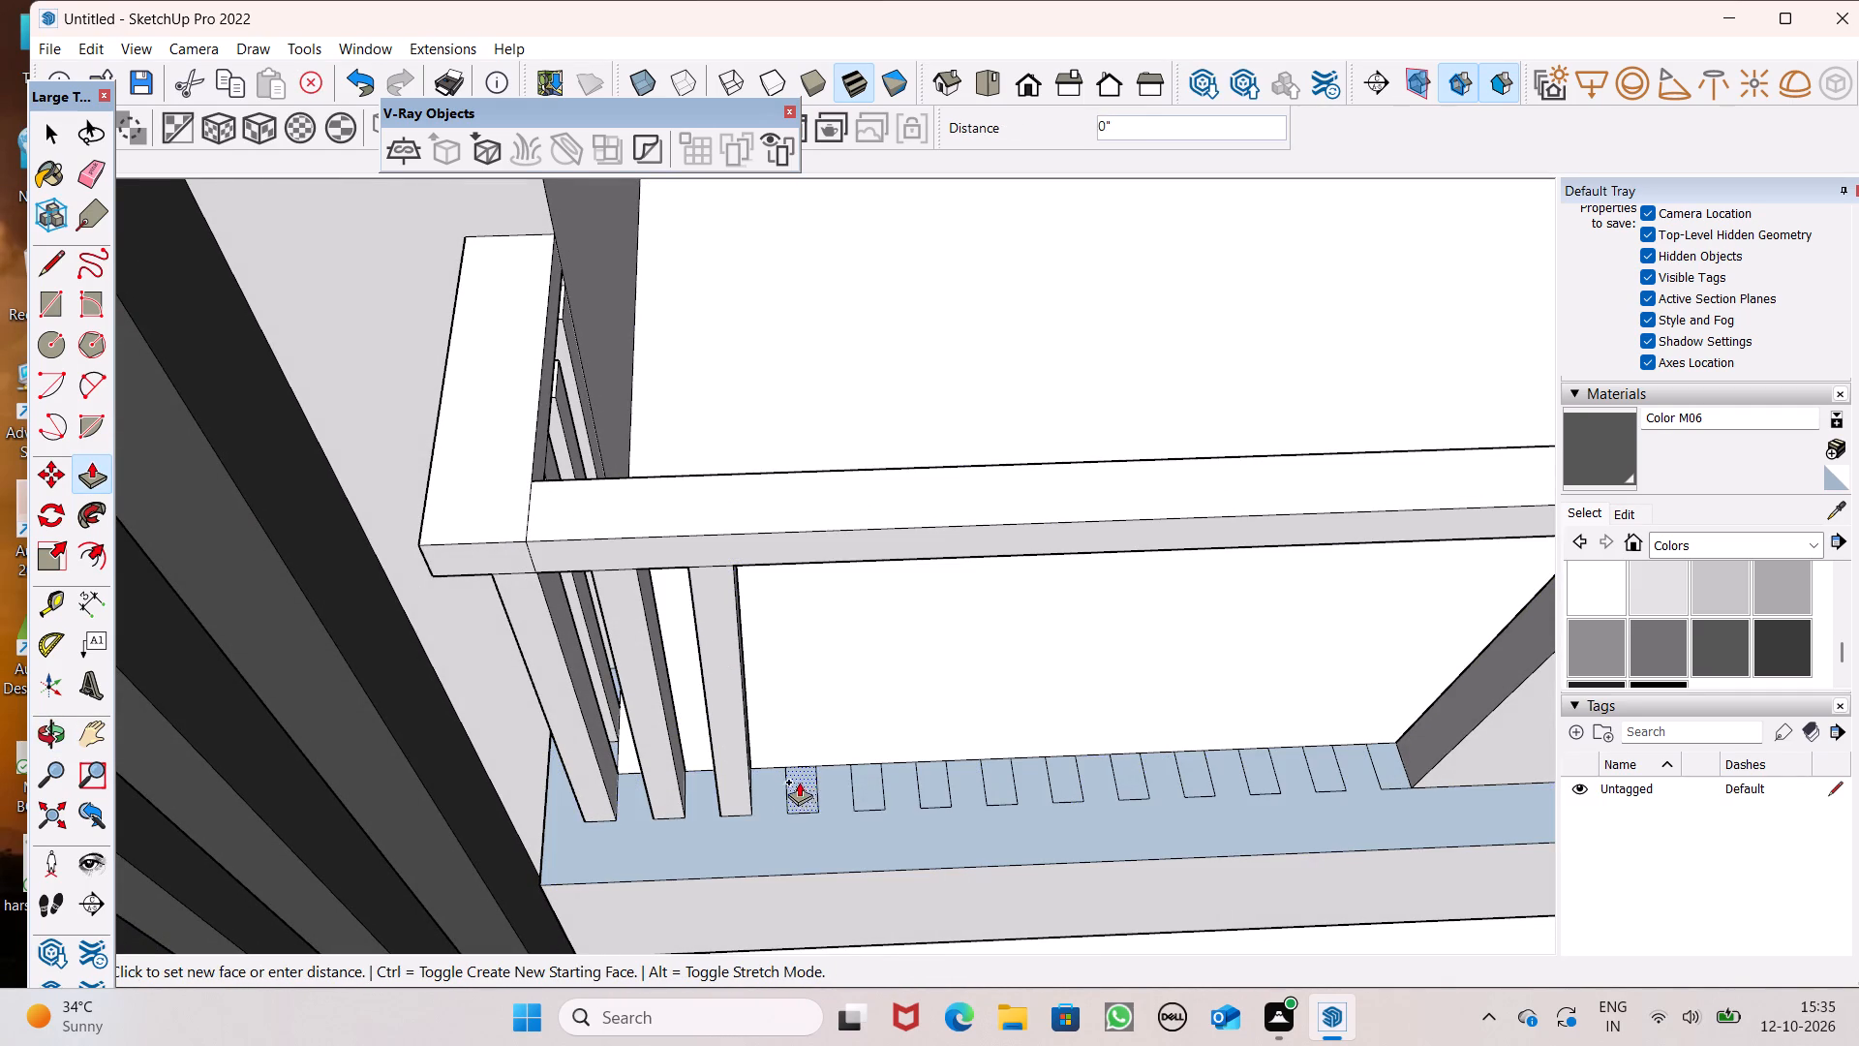
drag(799, 782, 795, 553)
scroll(801, 562, up, 2)
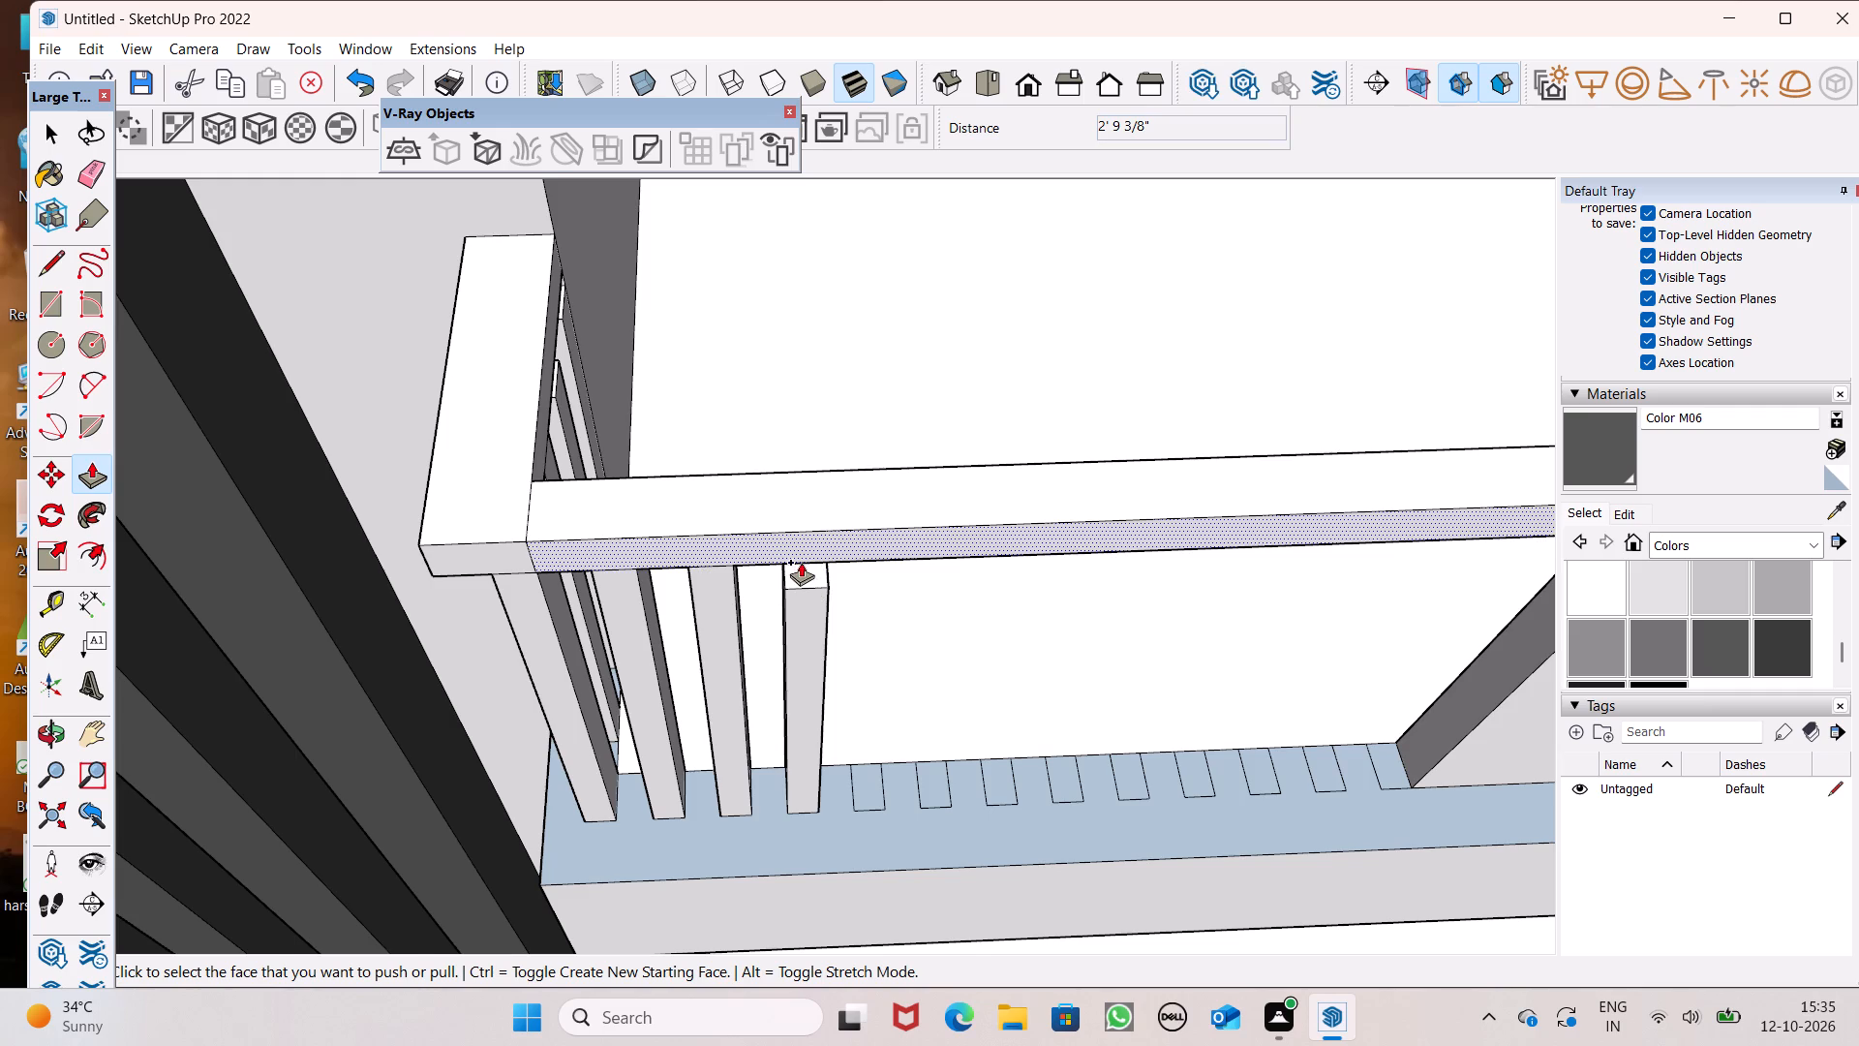
scroll(801, 562, up, 3)
drag(814, 583, 810, 552)
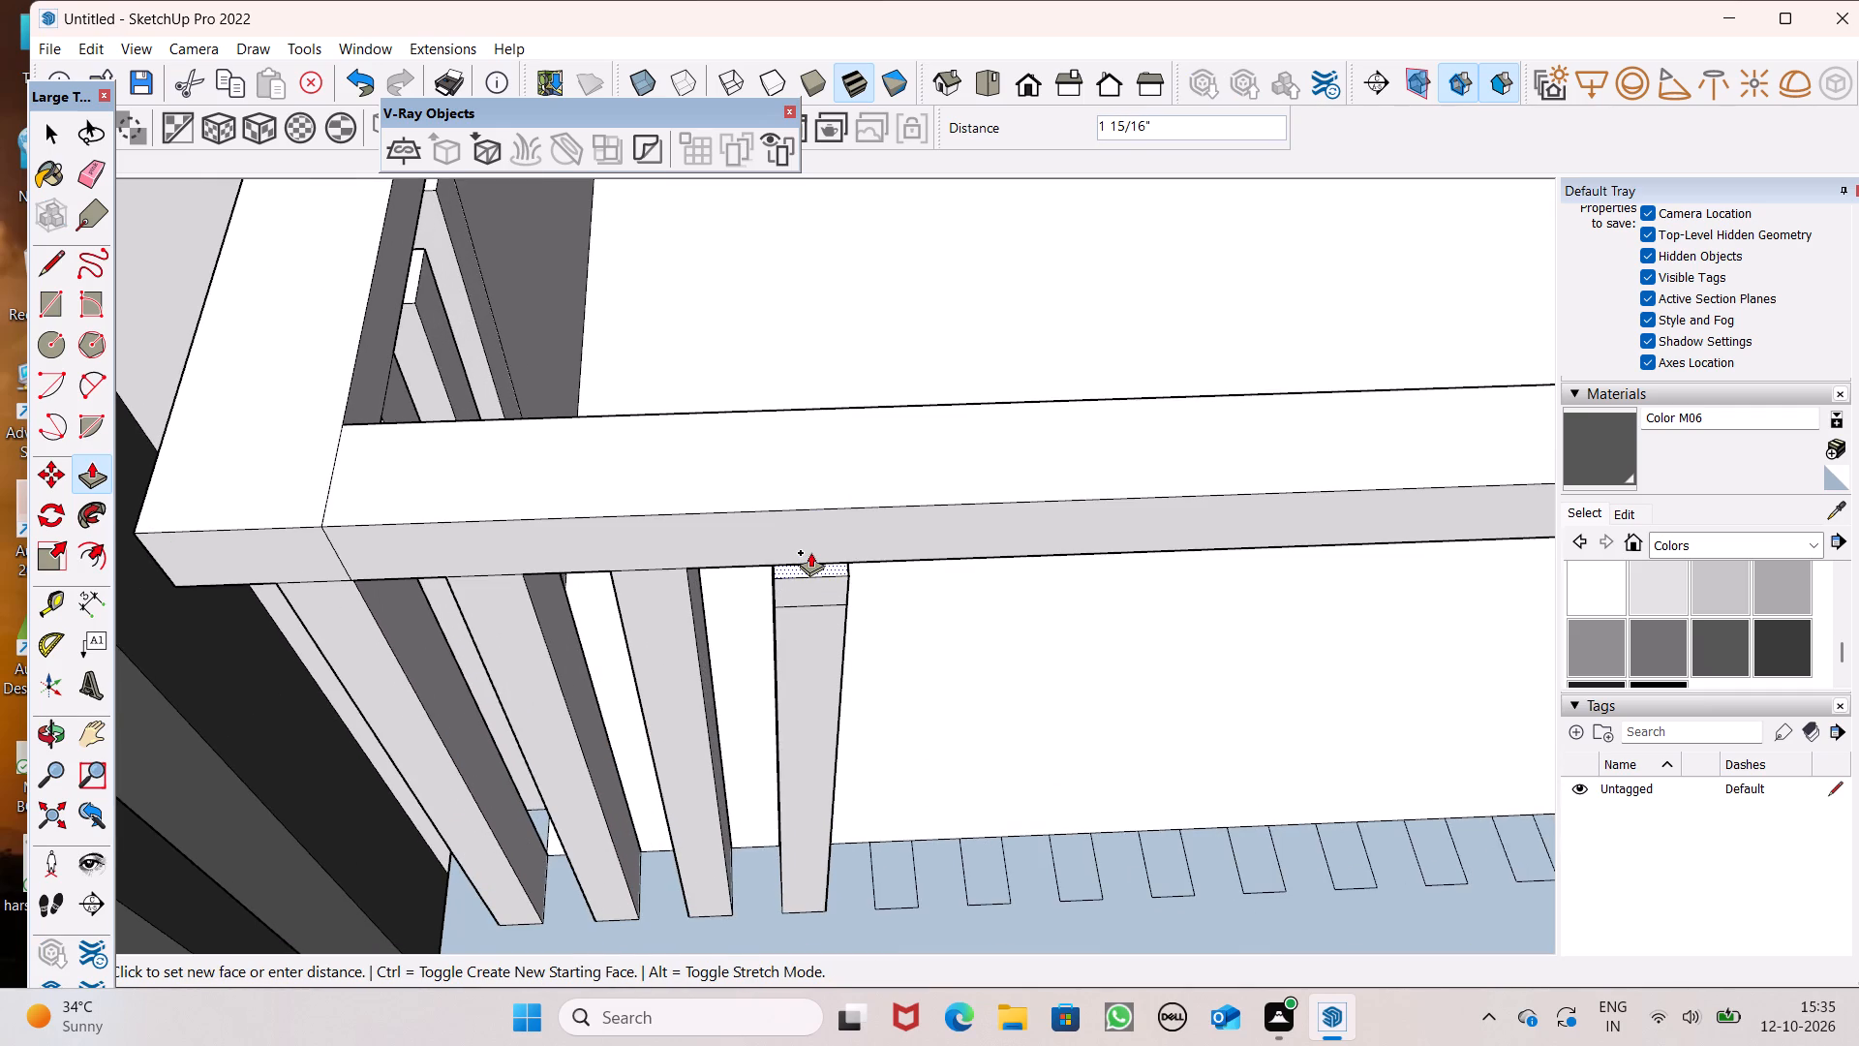
drag(810, 552, 813, 540)
scroll(650, 510, down, 4)
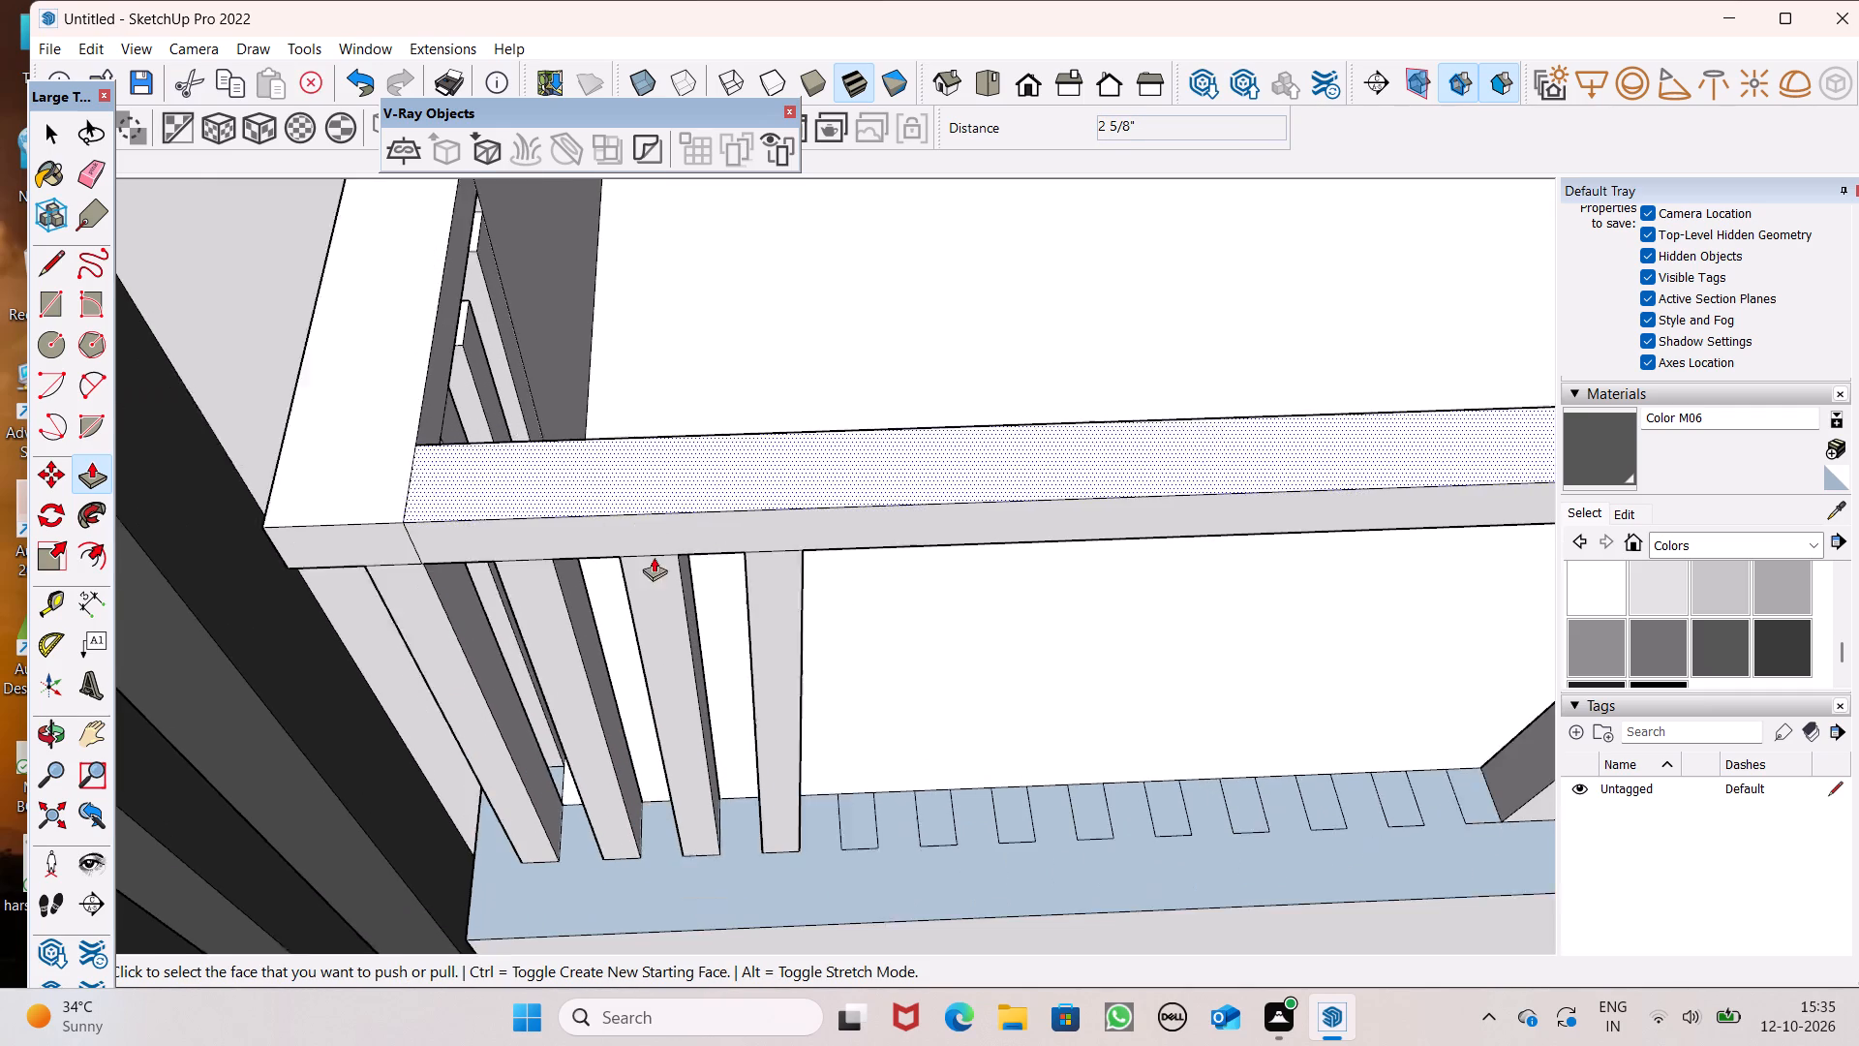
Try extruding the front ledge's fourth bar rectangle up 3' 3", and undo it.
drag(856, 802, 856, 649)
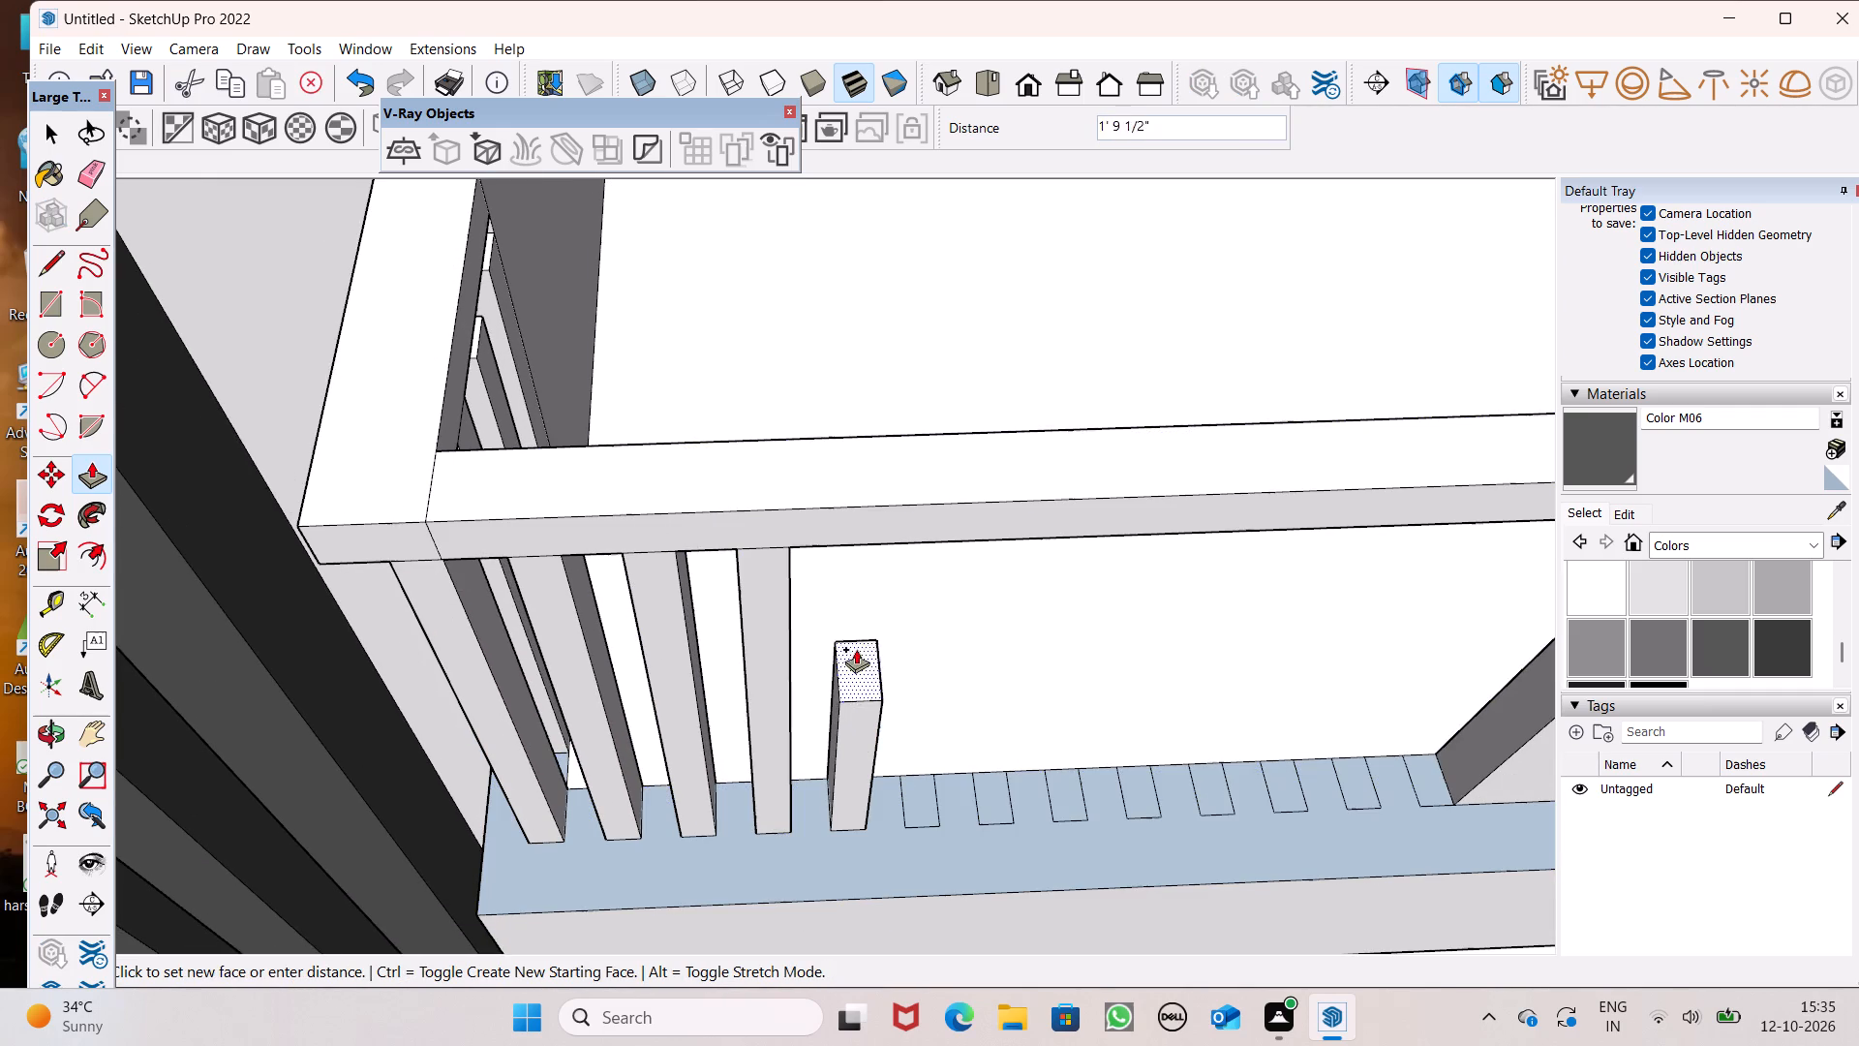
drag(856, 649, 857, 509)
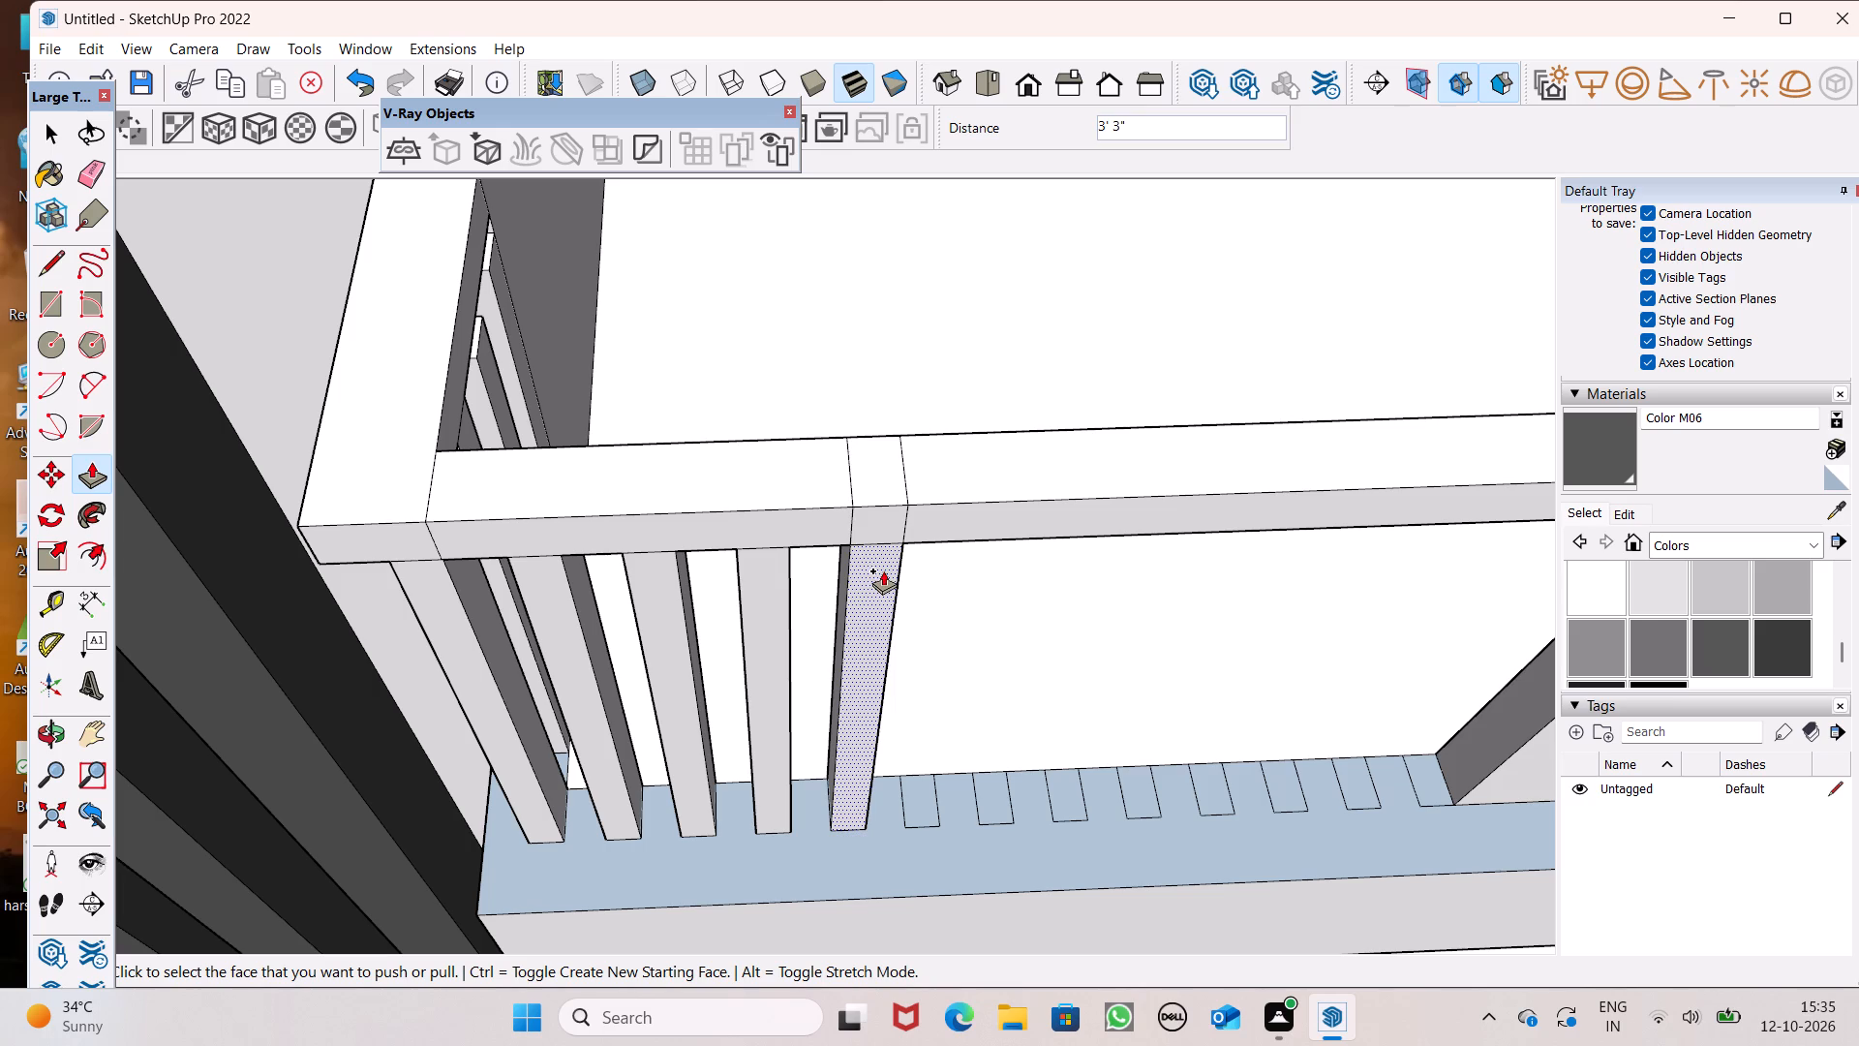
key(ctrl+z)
Extrude the front ledge's fourth to seventh bar rectangles about 3' up to the parapet cap's underside.
drag(853, 803, 868, 551)
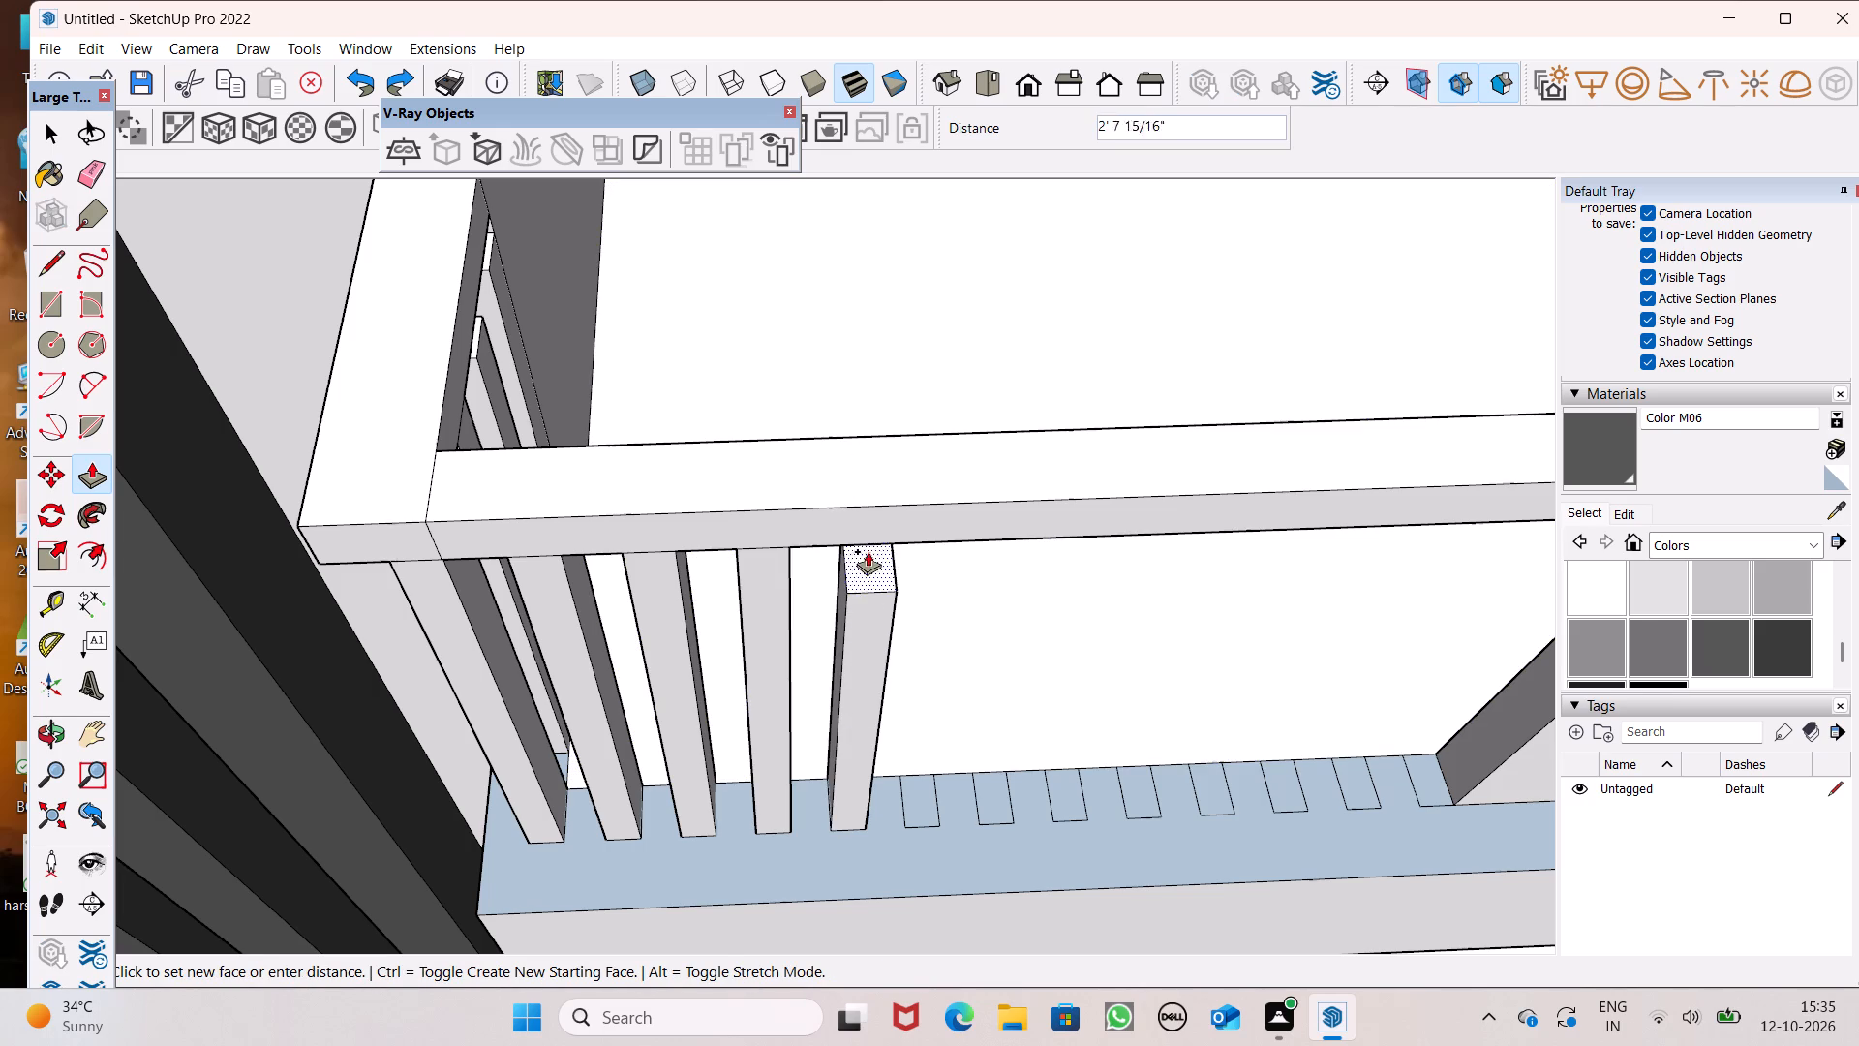
drag(868, 551, 869, 542)
drag(924, 796, 934, 659)
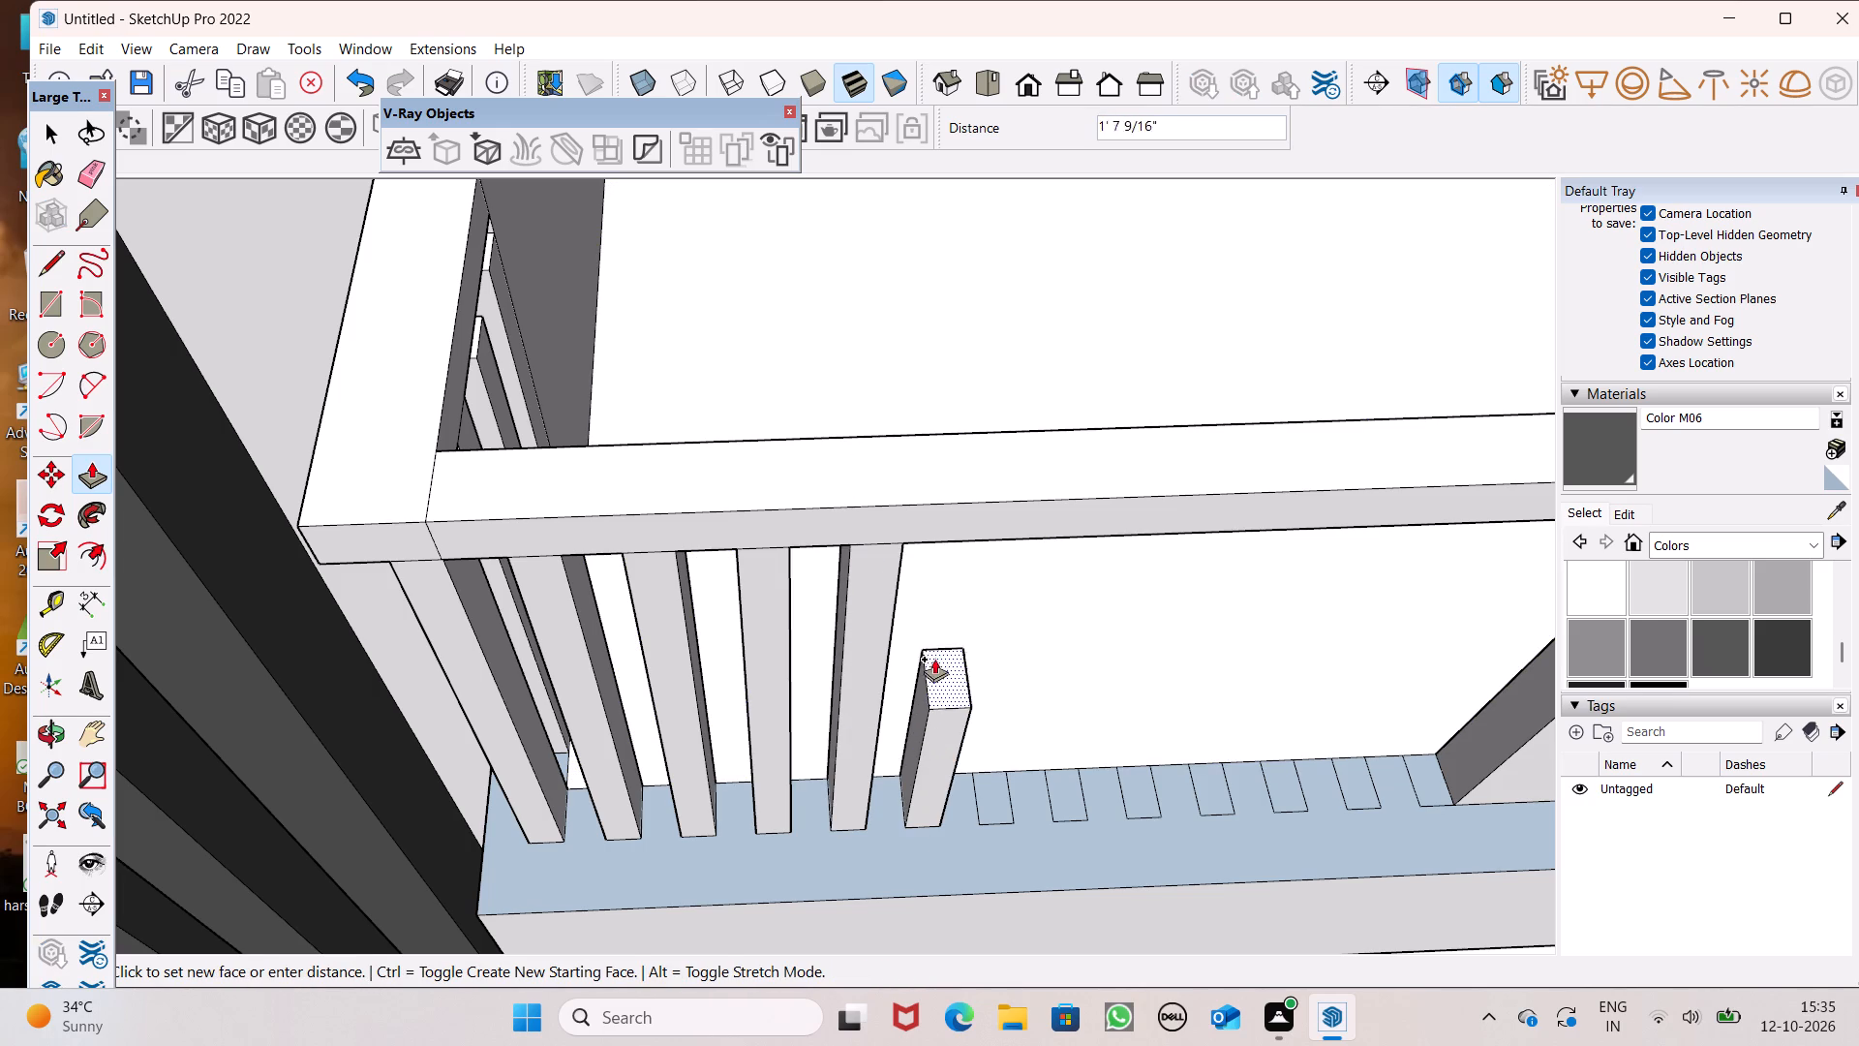
drag(934, 659, 929, 537)
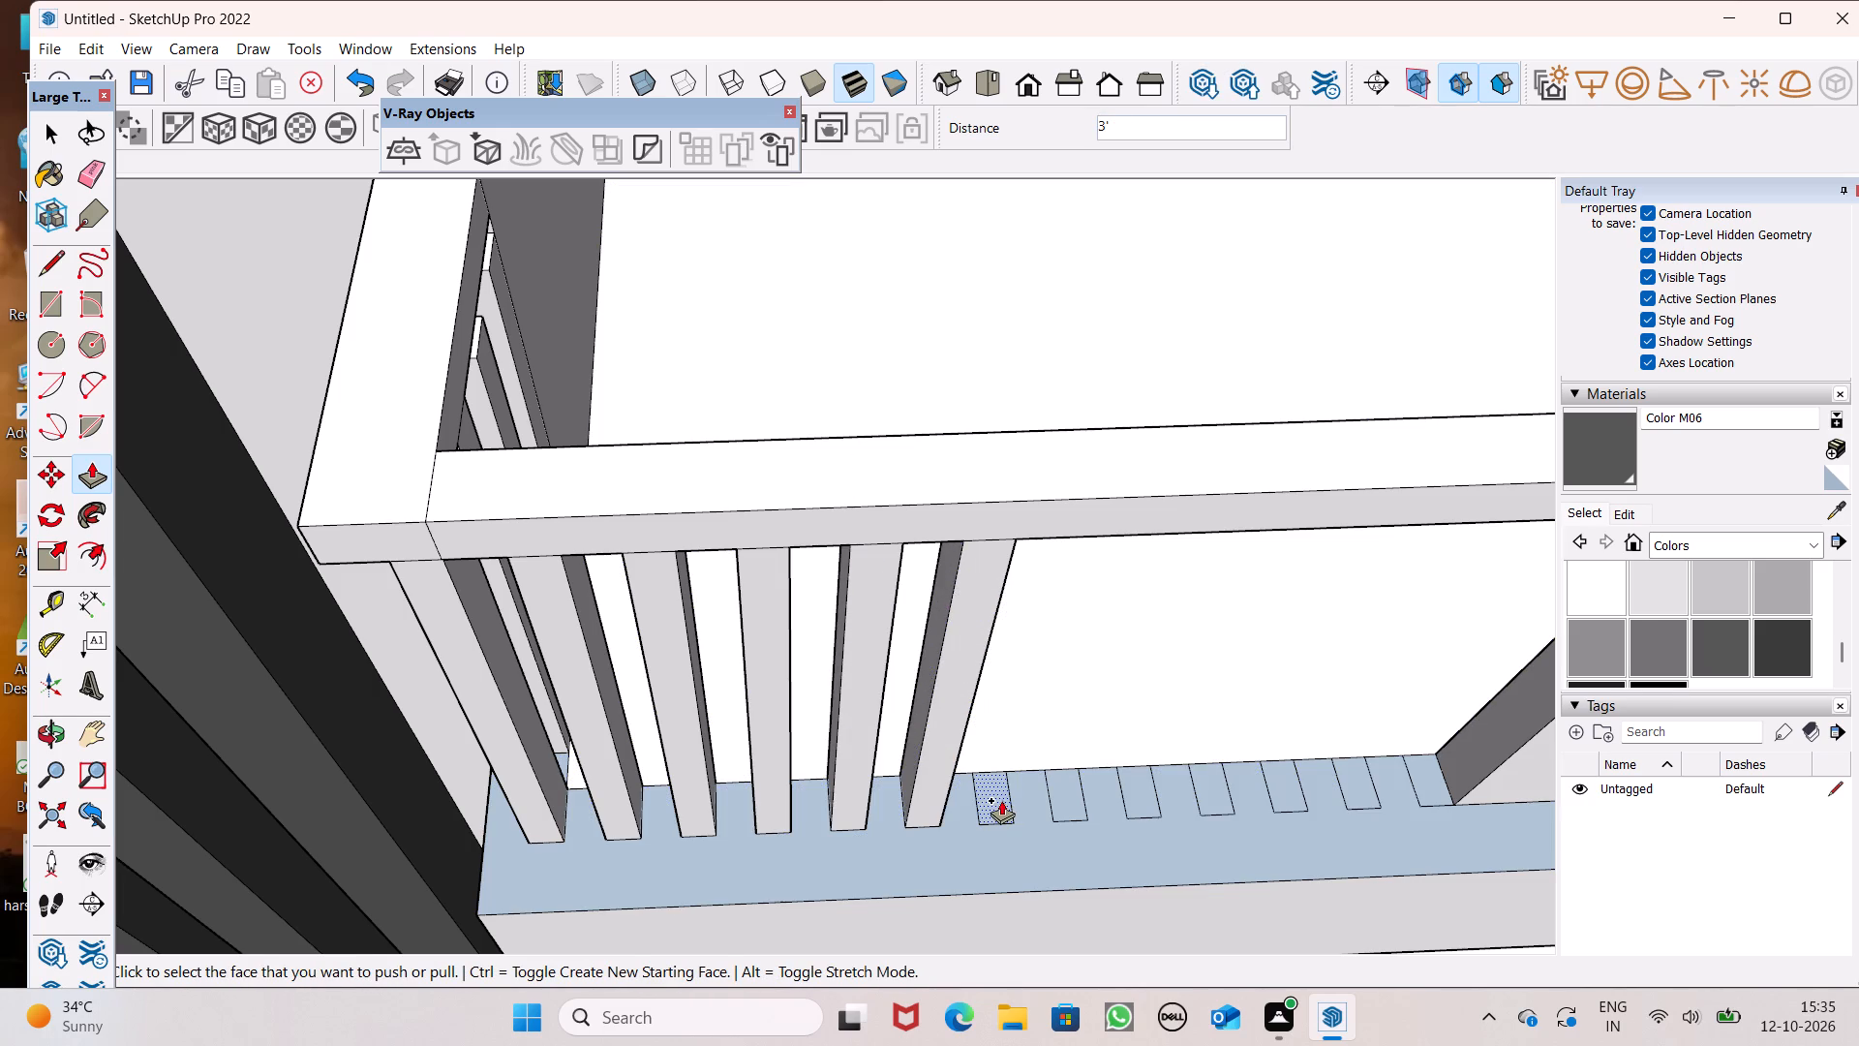
drag(1001, 798, 1001, 768)
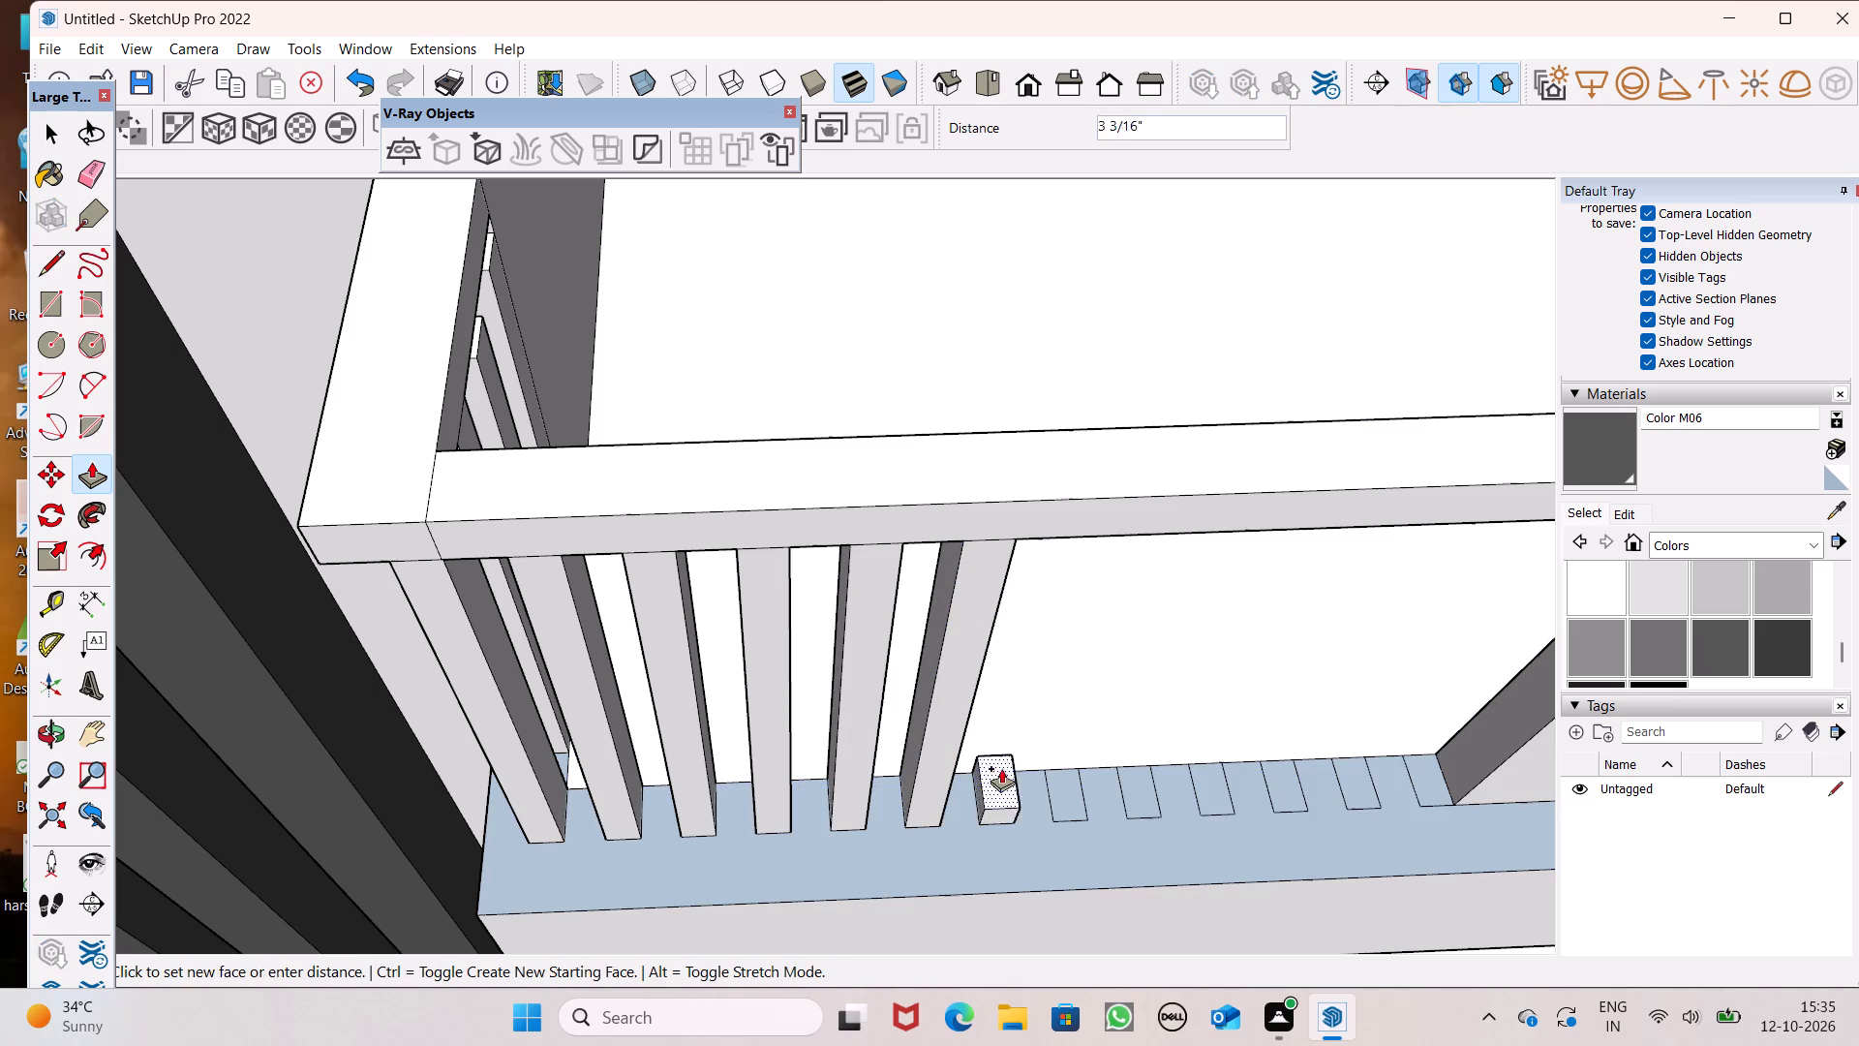
drag(1001, 768, 1030, 549)
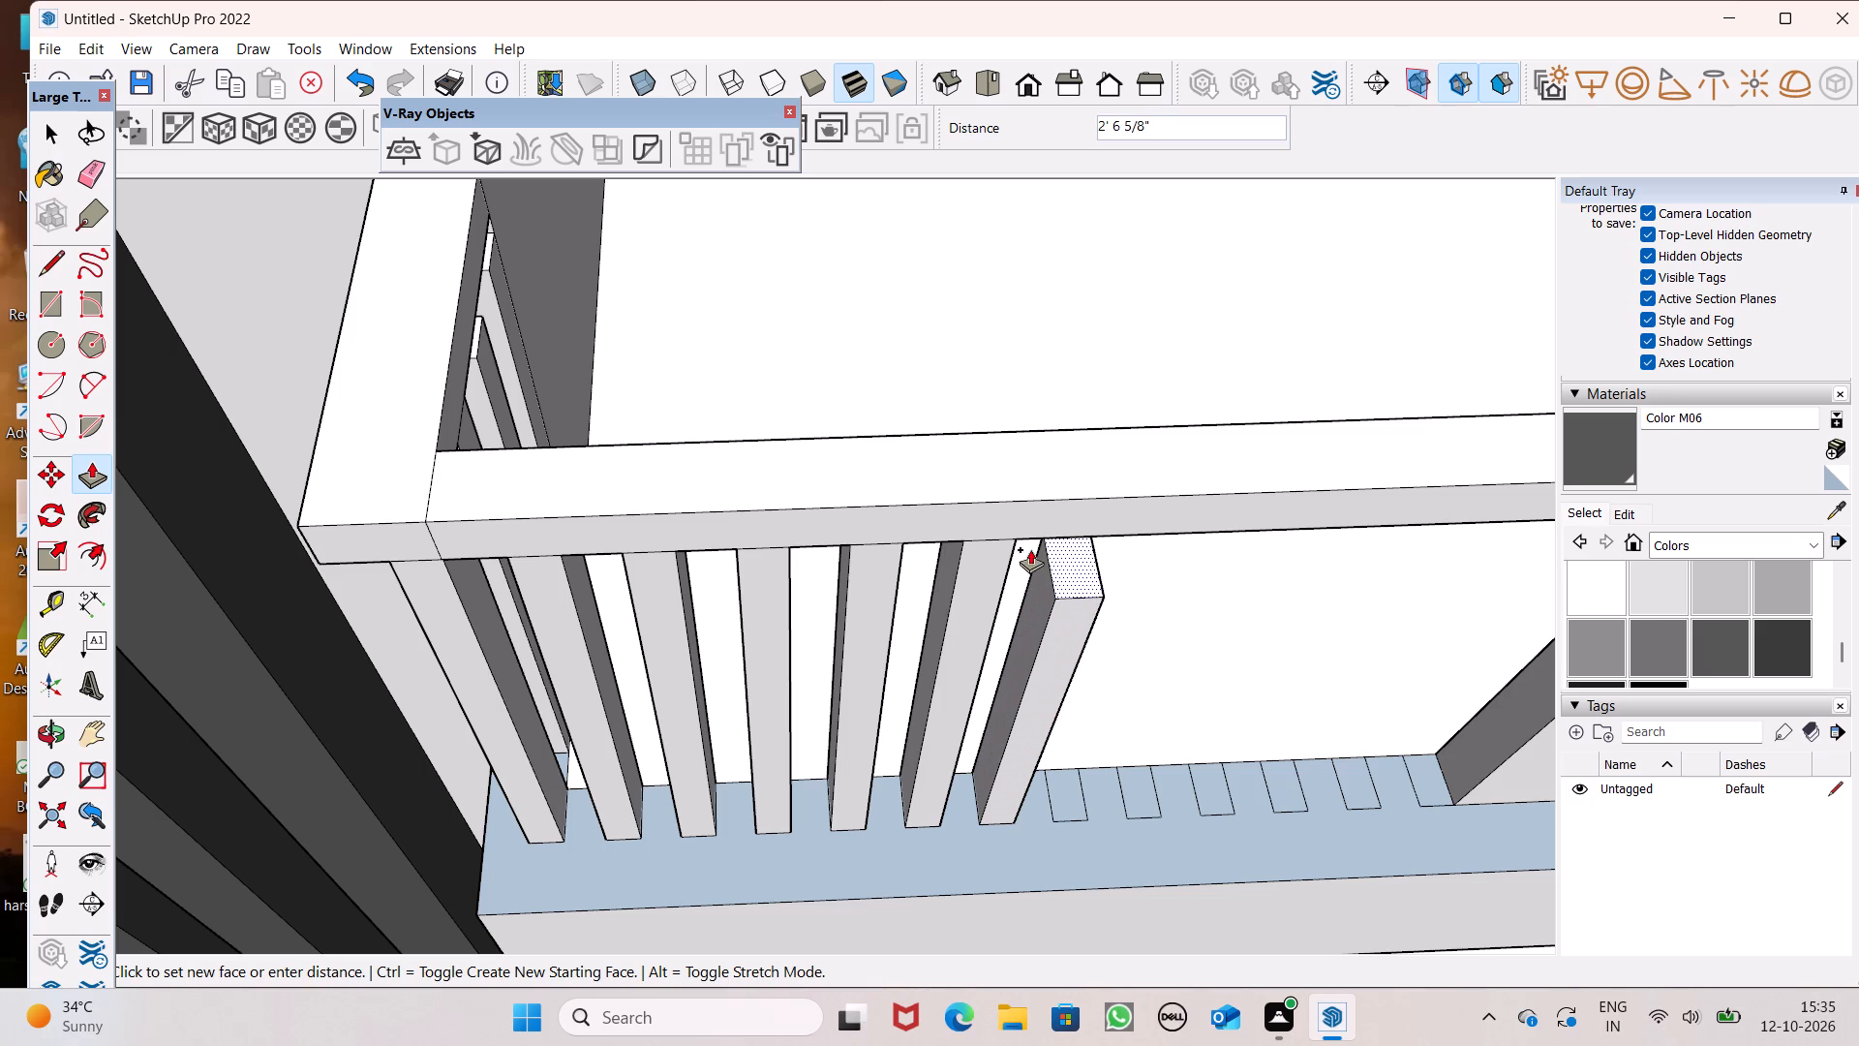
drag(1030, 549, 1027, 543)
scroll(922, 597, down, 7)
scroll(1206, 685, up, 3)
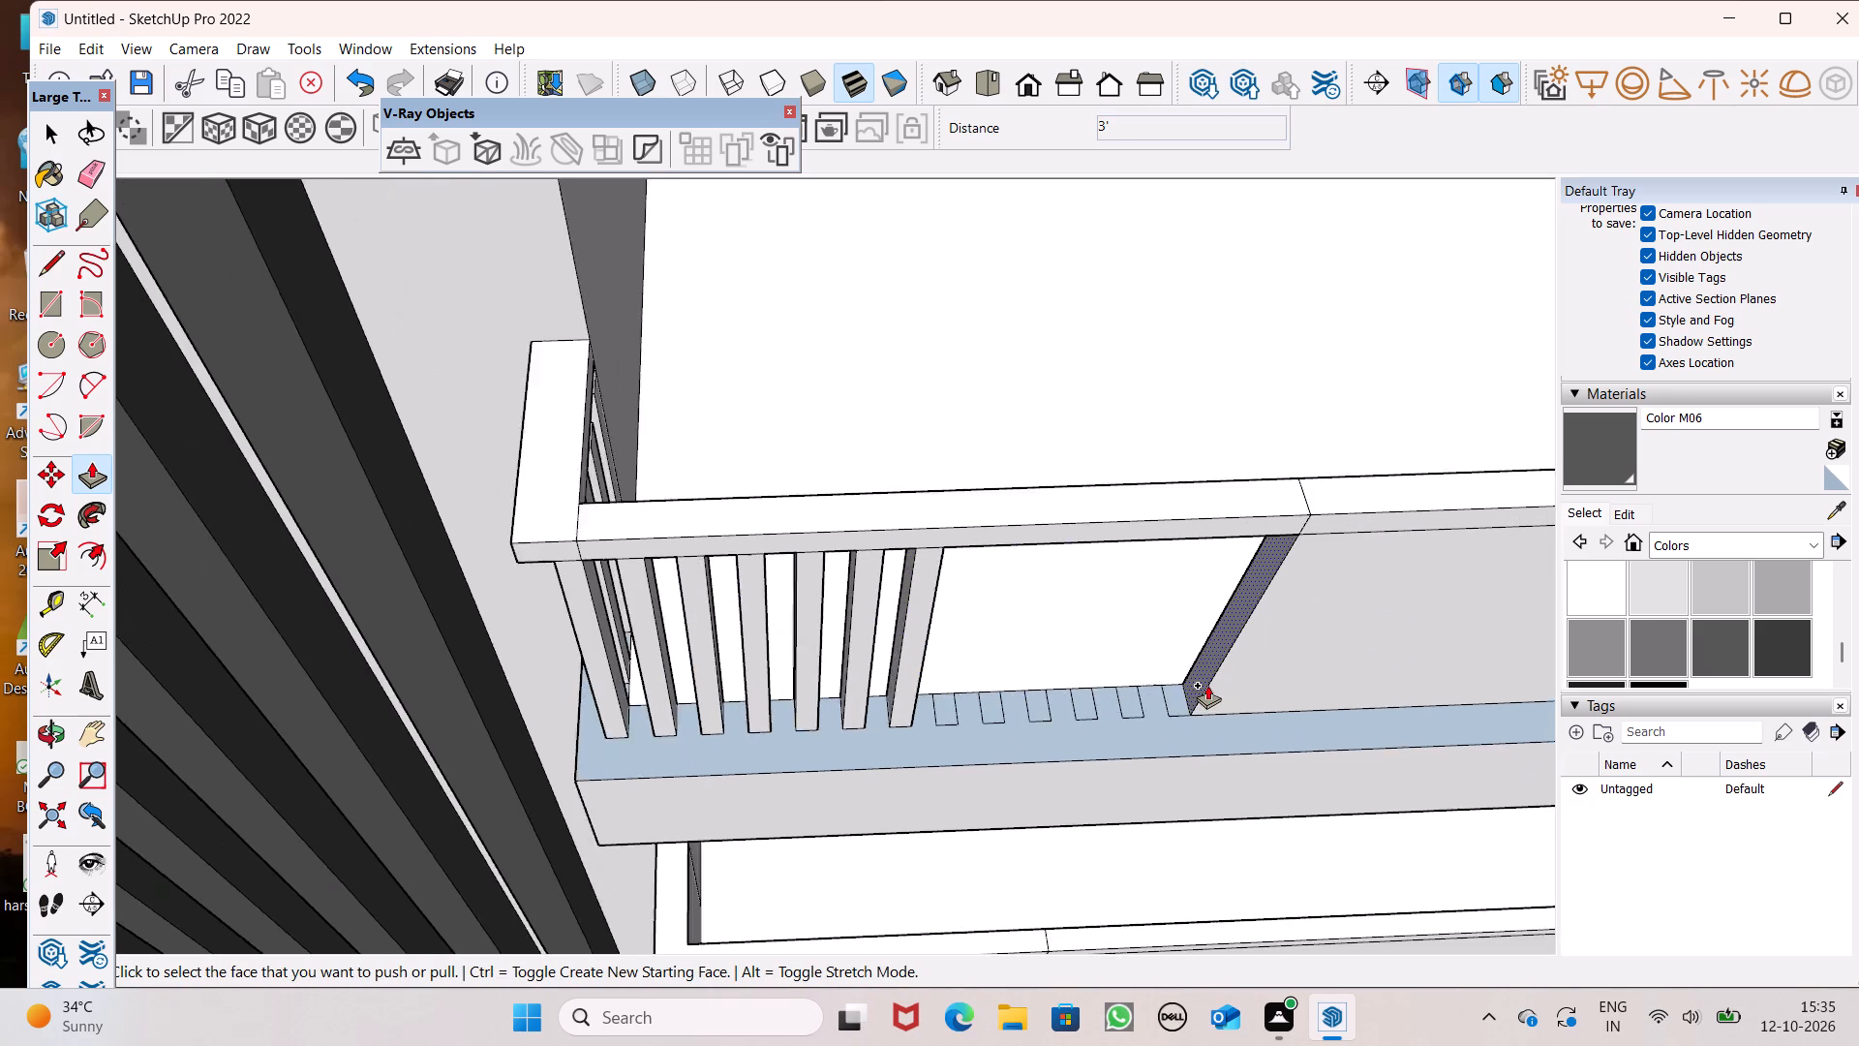
scroll(1207, 685, up, 4)
scroll(1287, 695, up, 1)
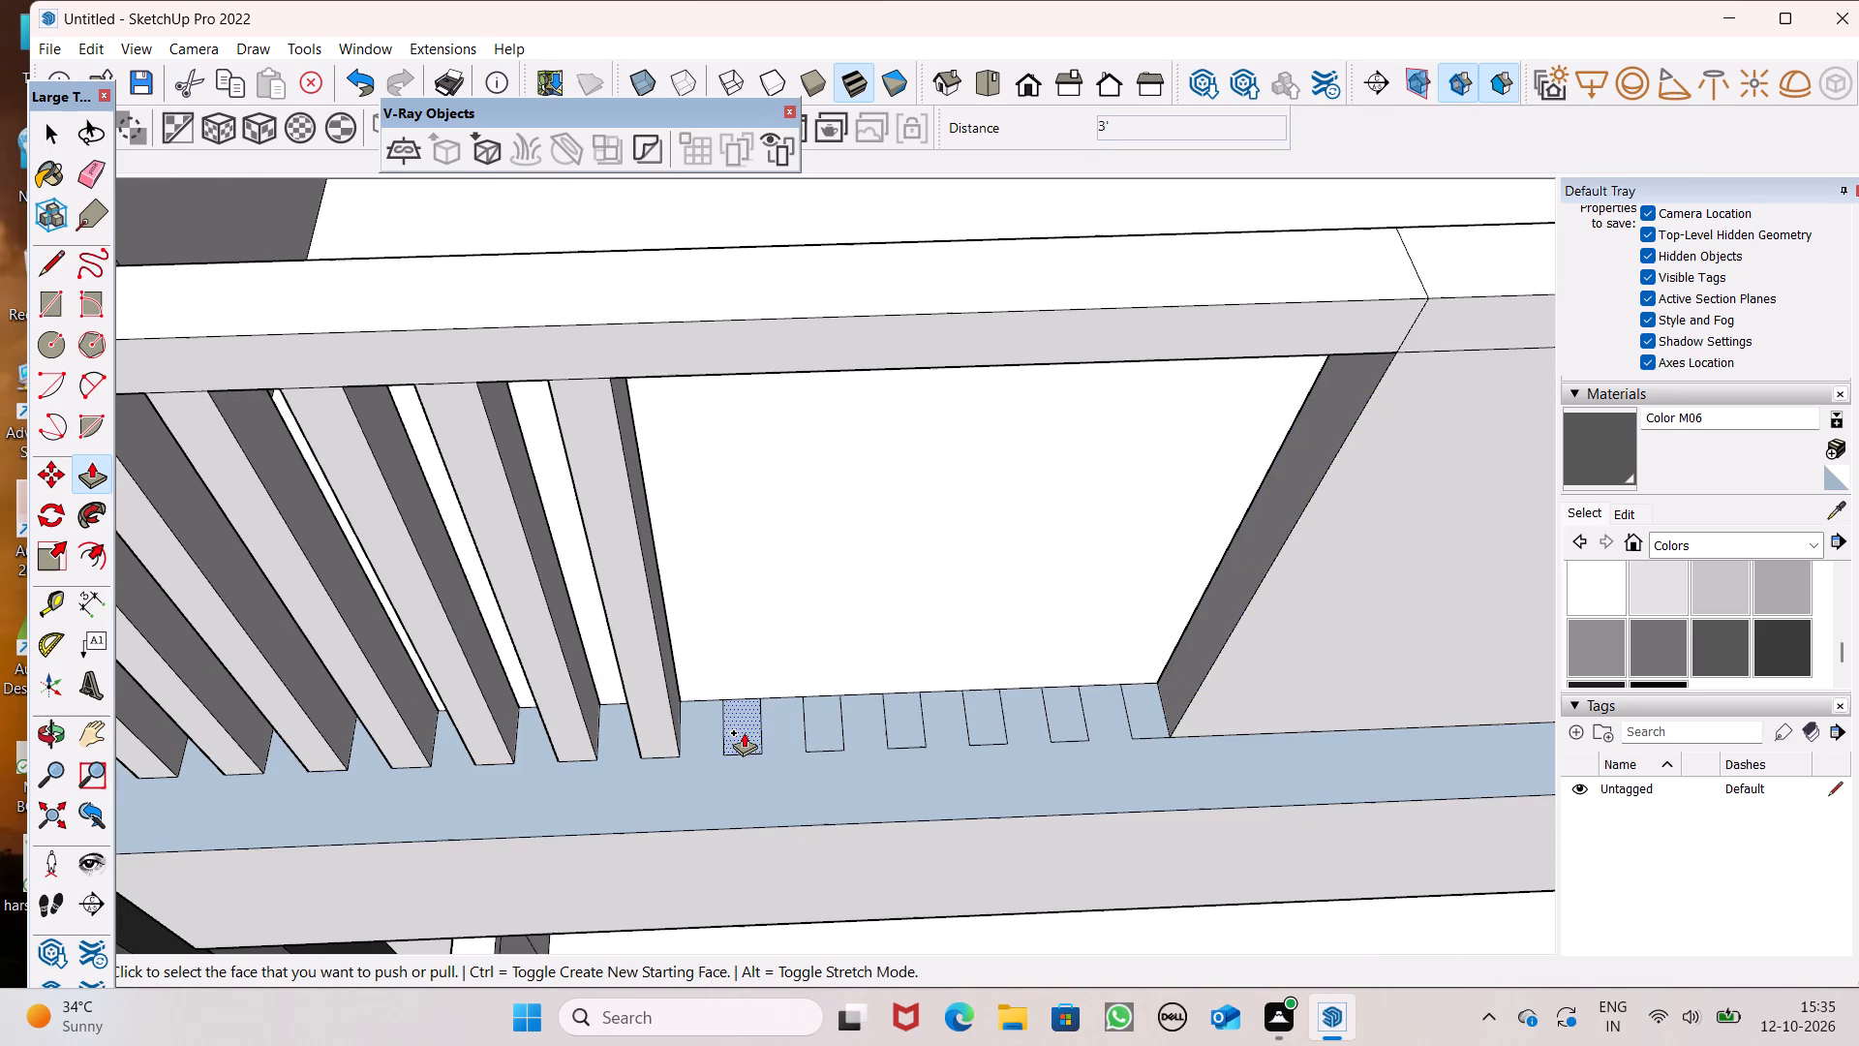
drag(741, 732, 700, 389)
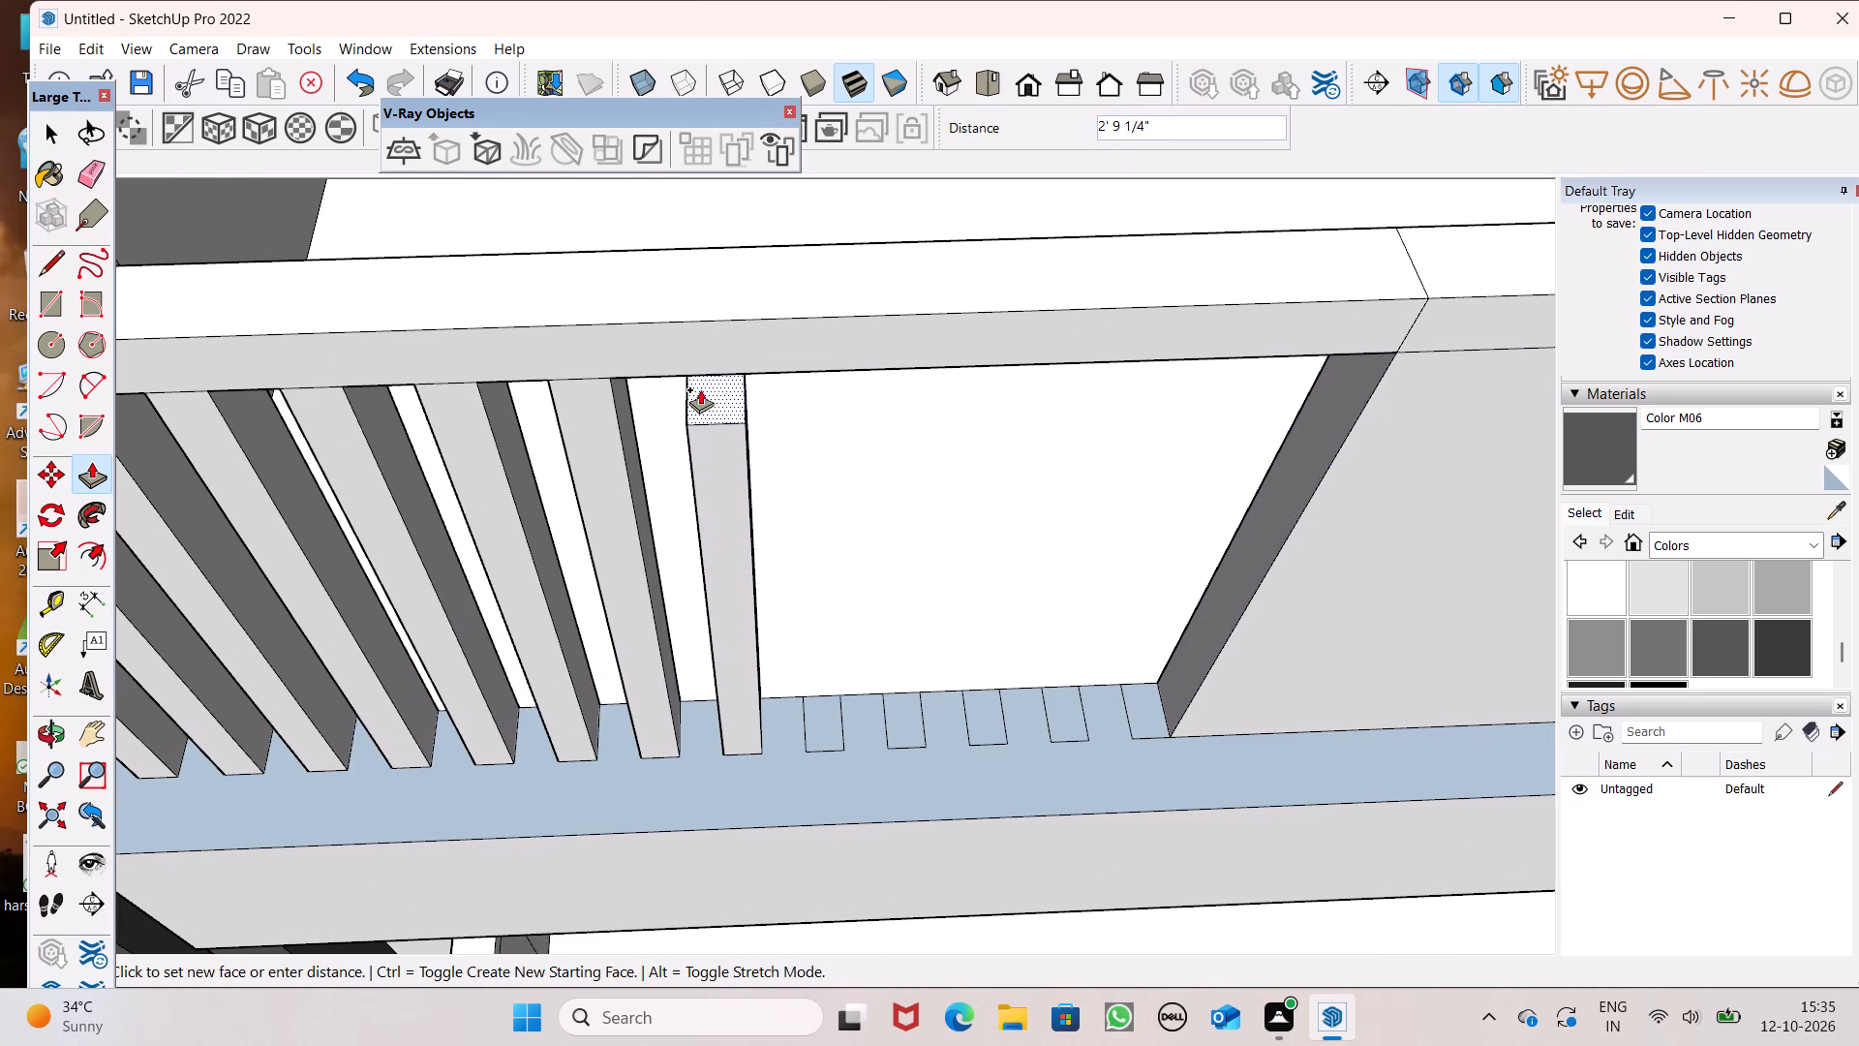
drag(700, 389, 701, 346)
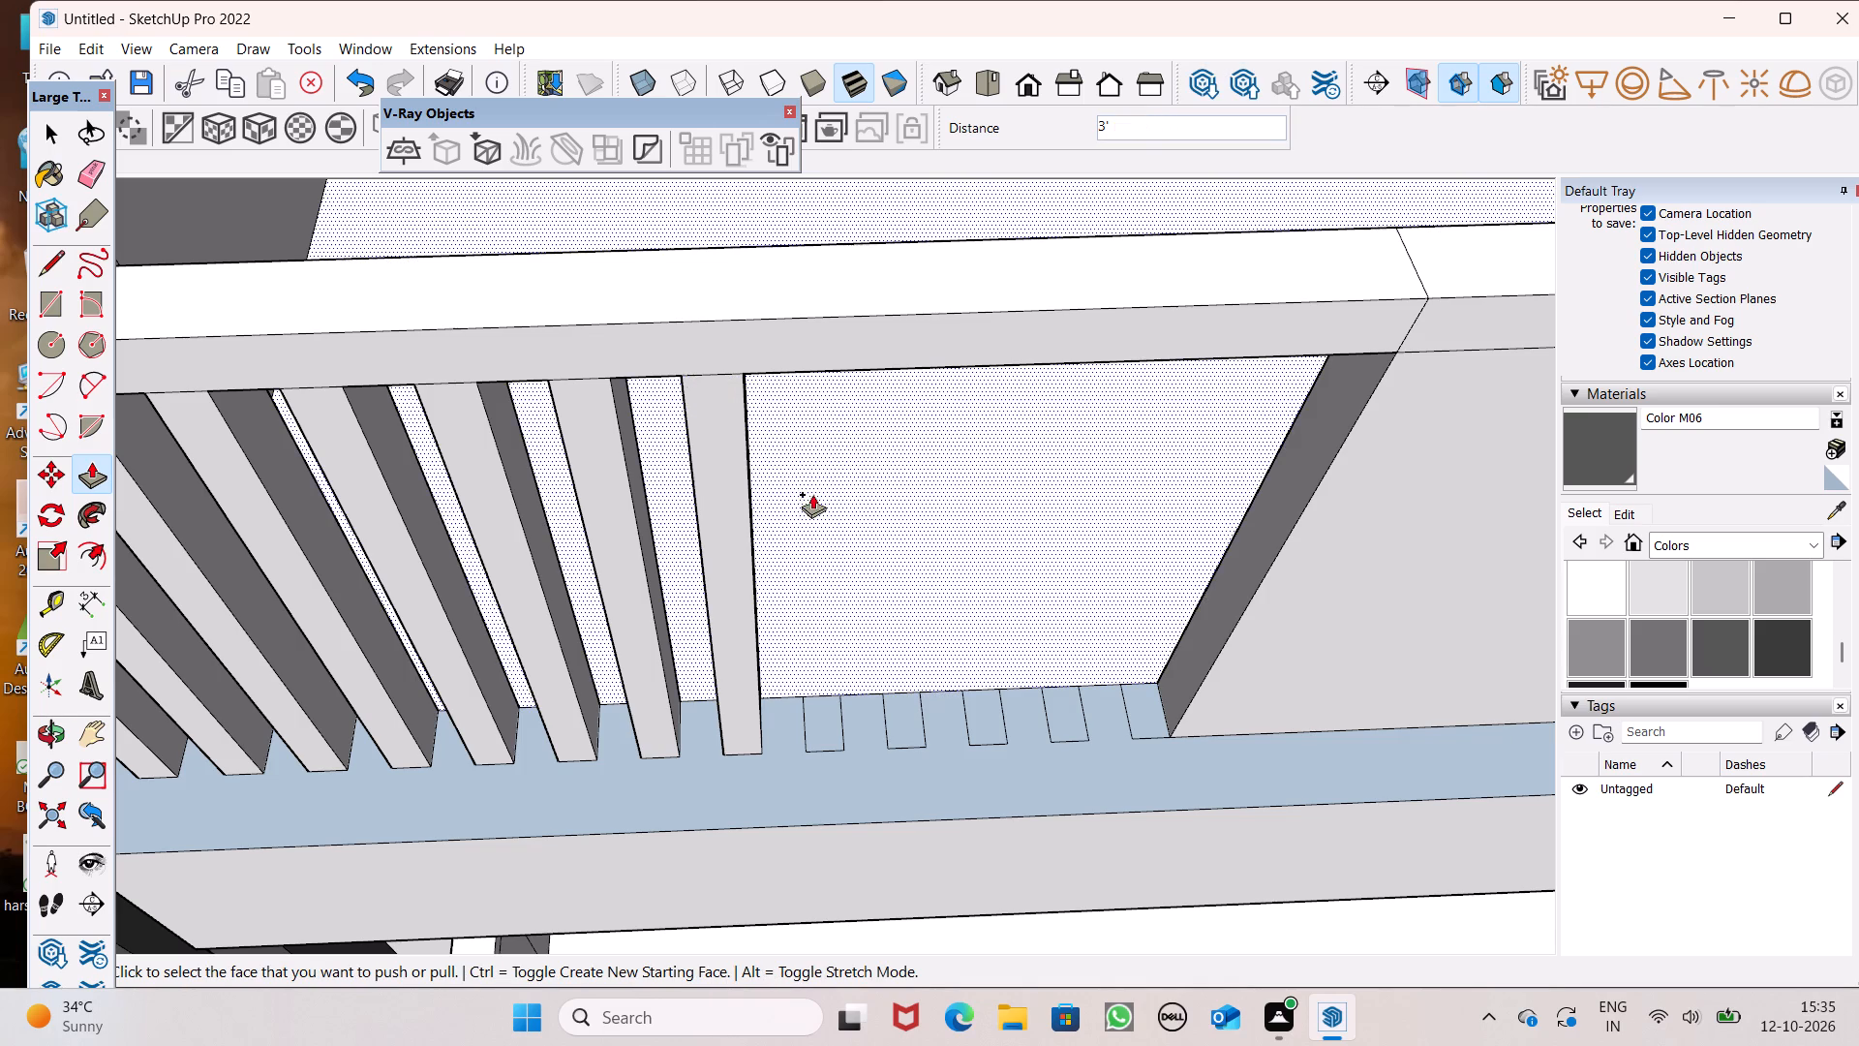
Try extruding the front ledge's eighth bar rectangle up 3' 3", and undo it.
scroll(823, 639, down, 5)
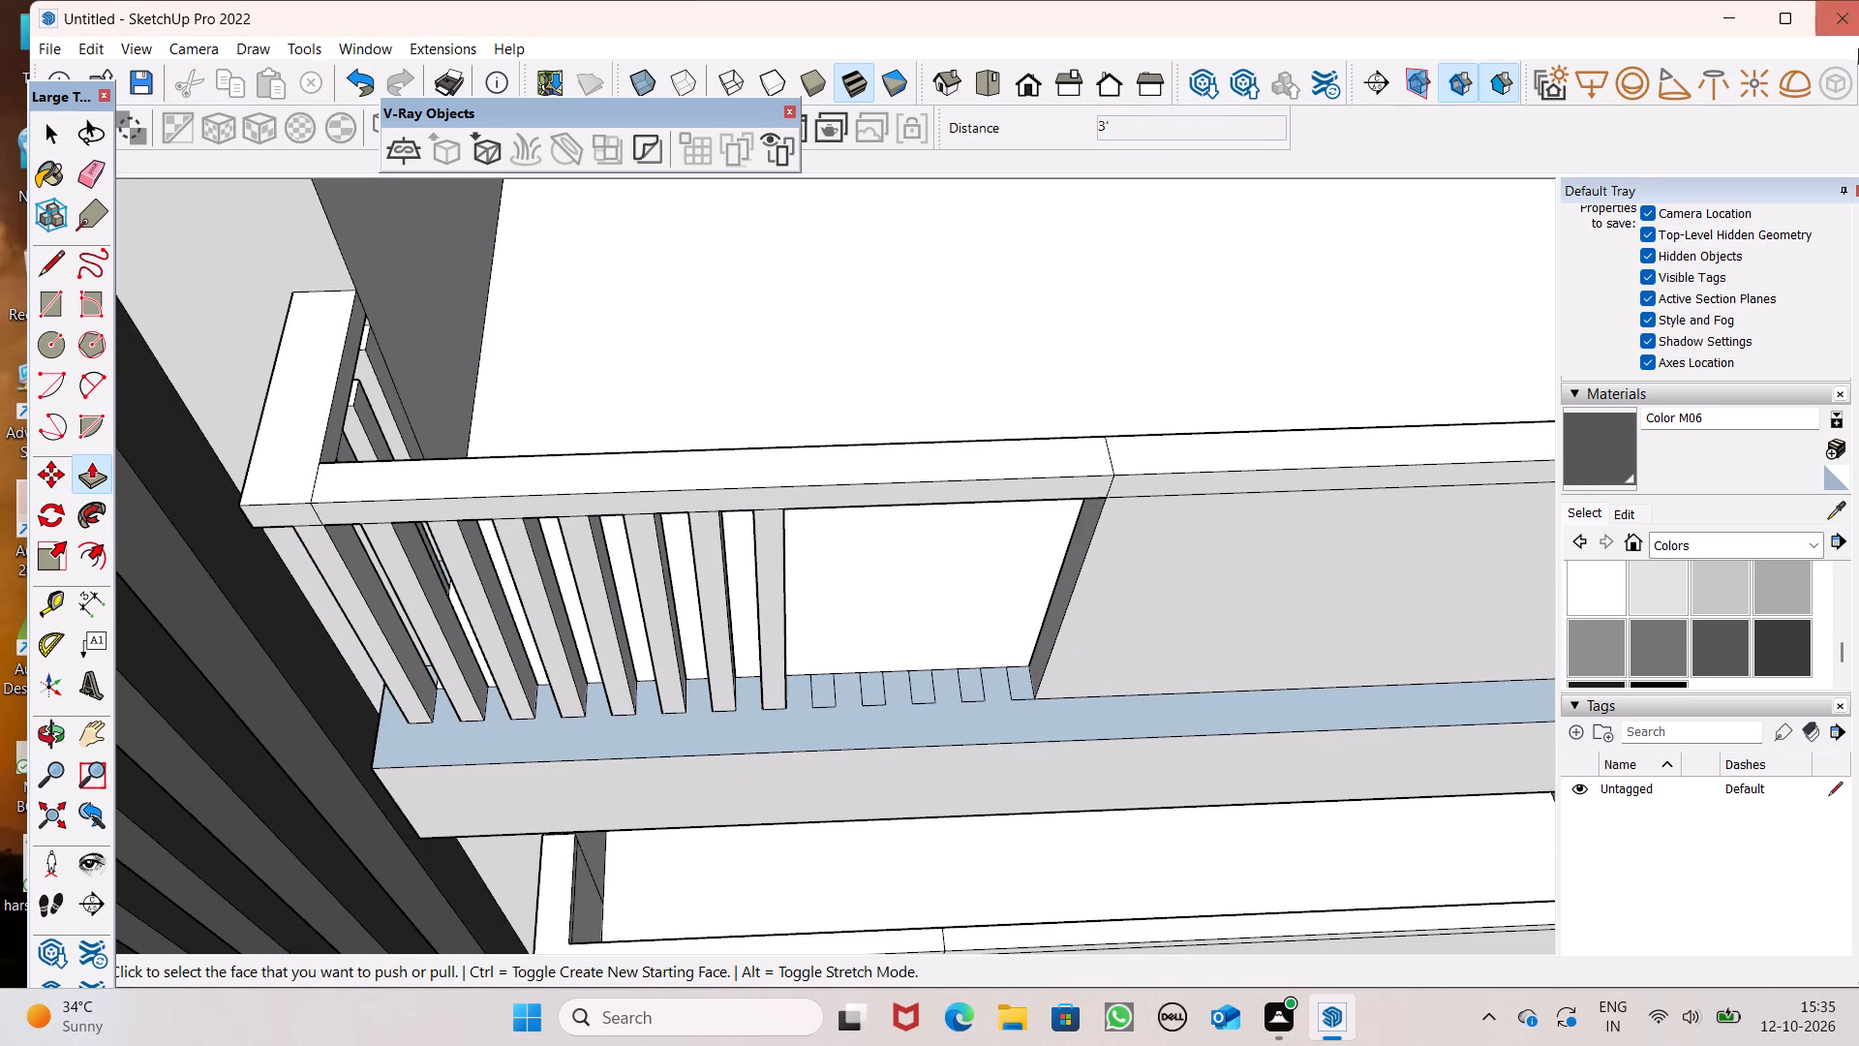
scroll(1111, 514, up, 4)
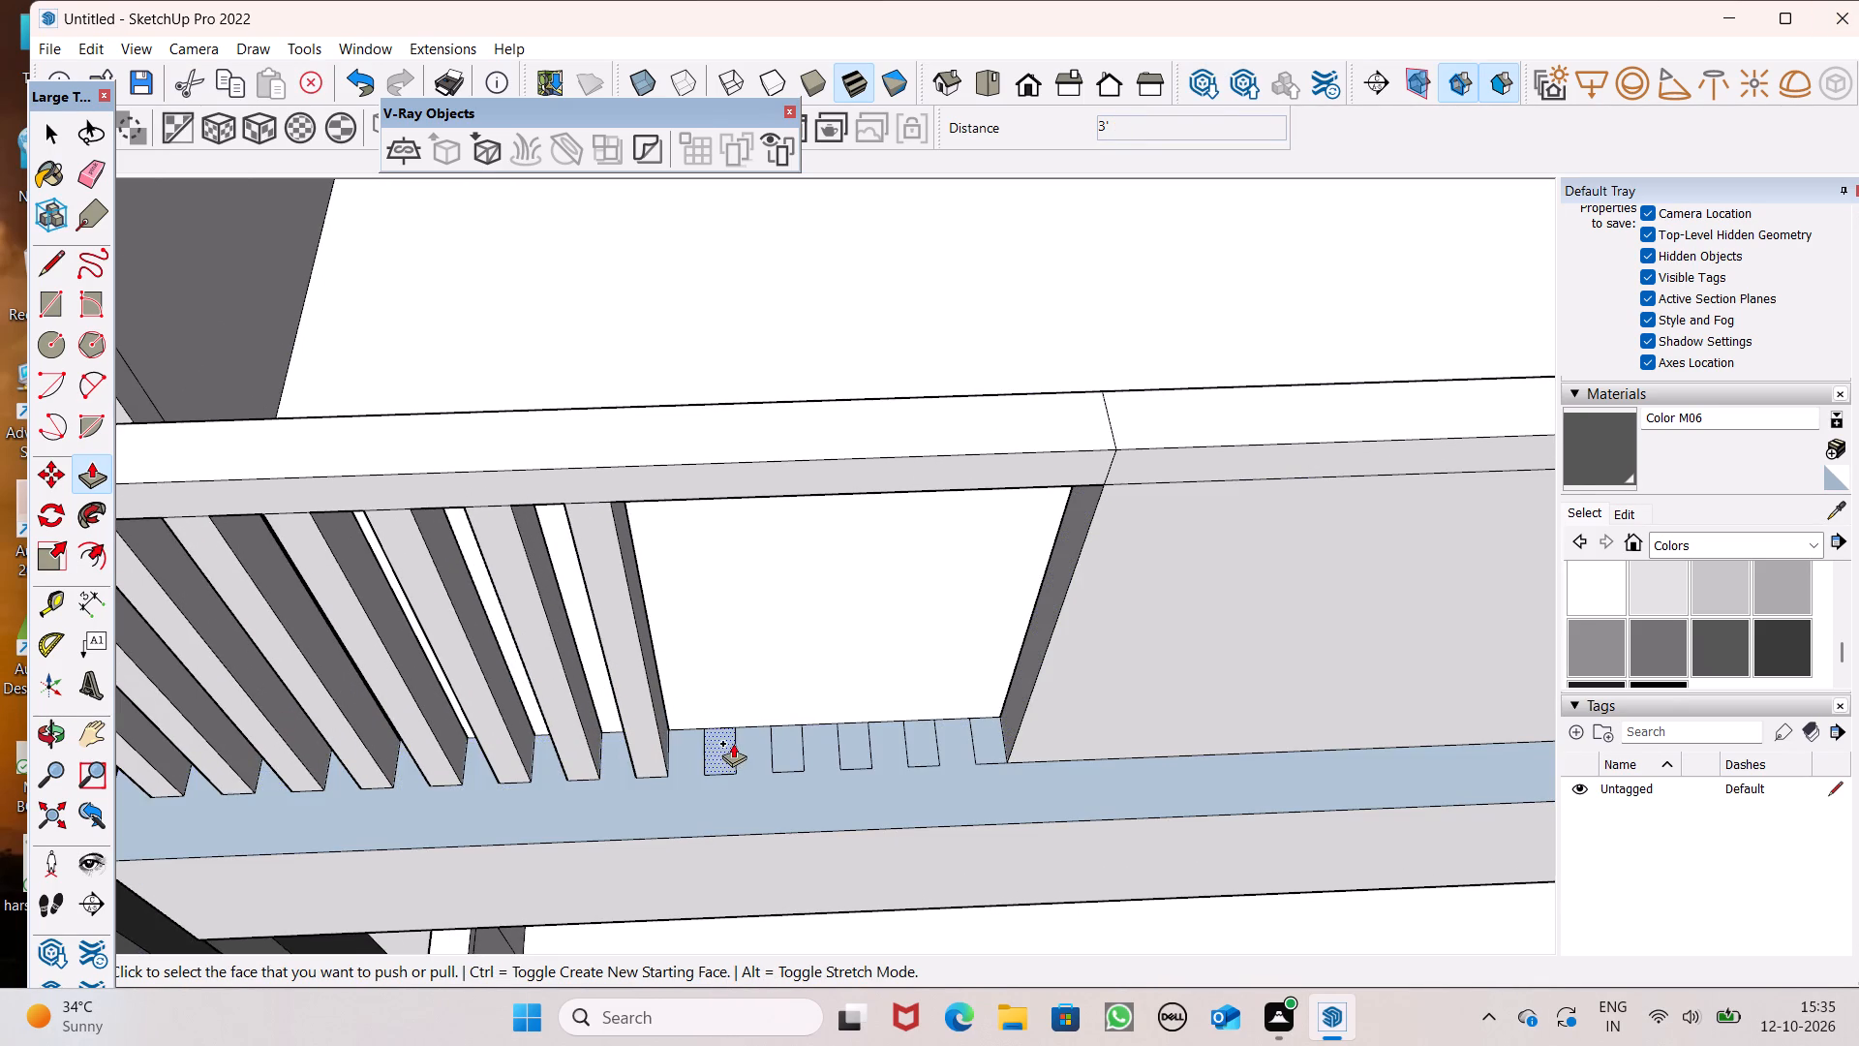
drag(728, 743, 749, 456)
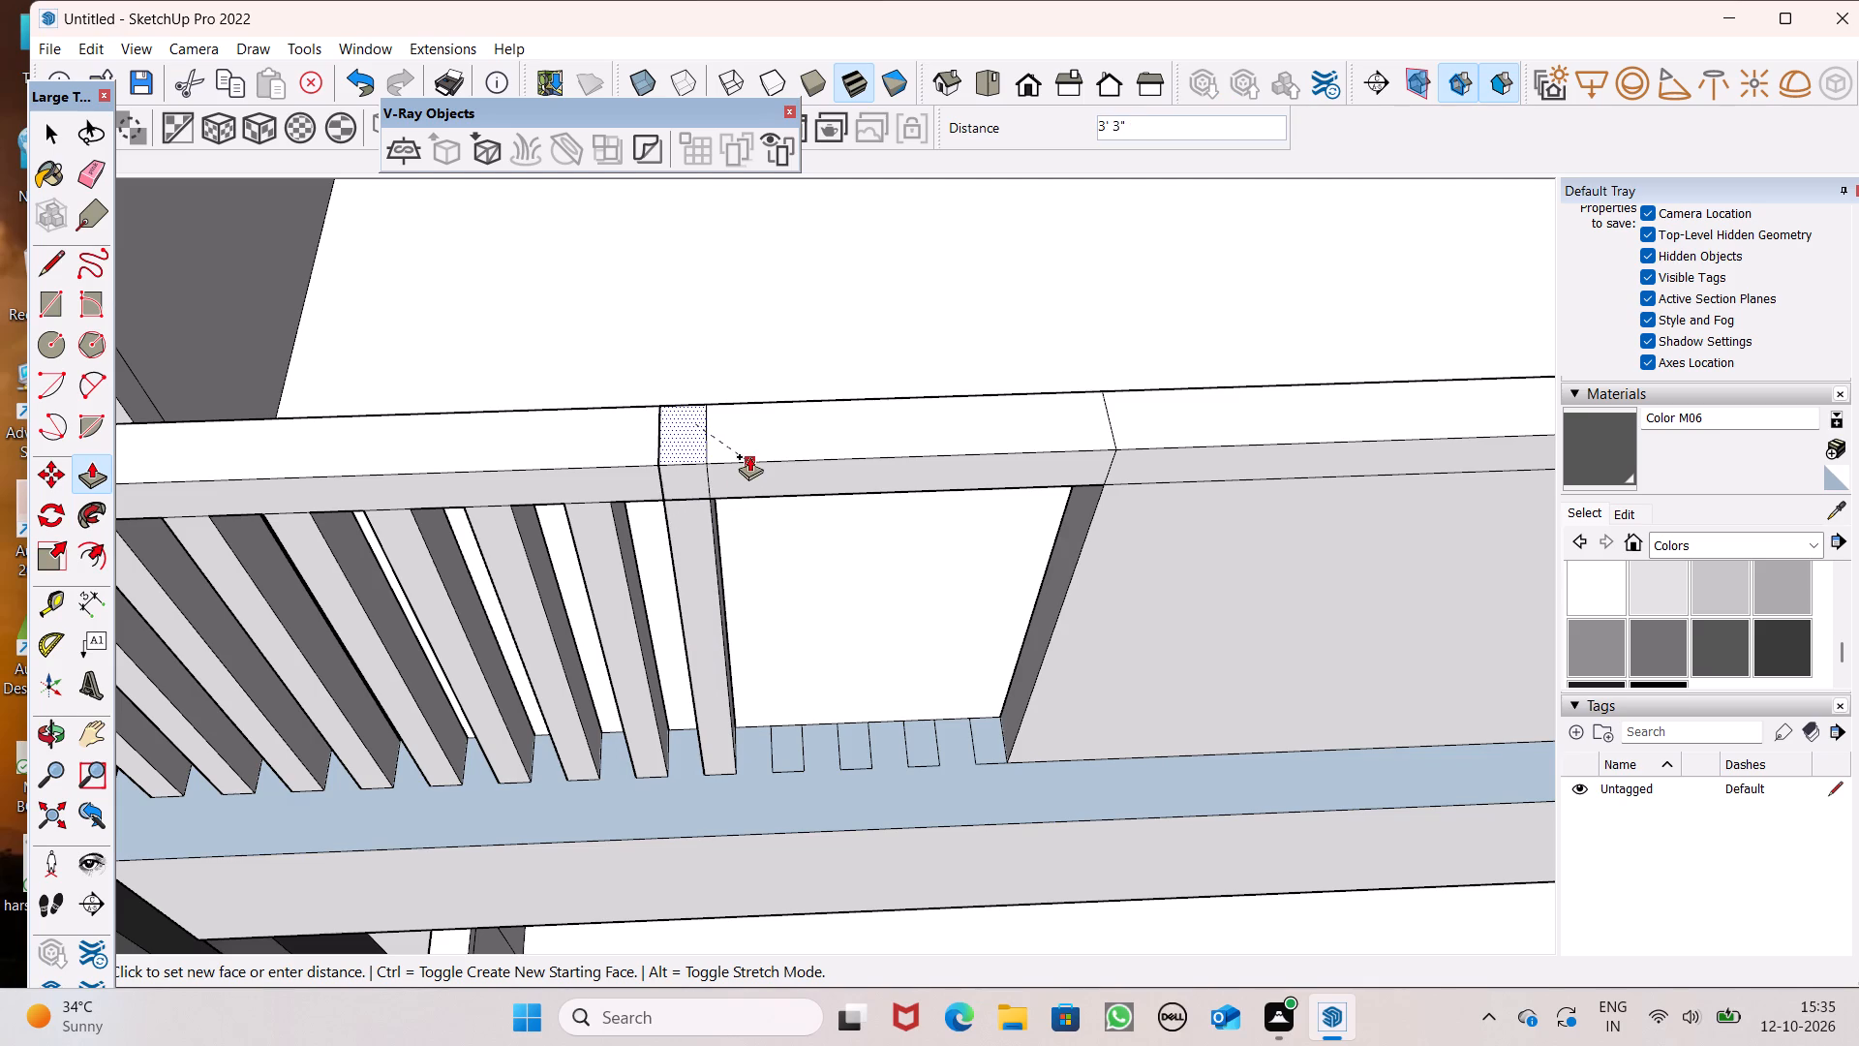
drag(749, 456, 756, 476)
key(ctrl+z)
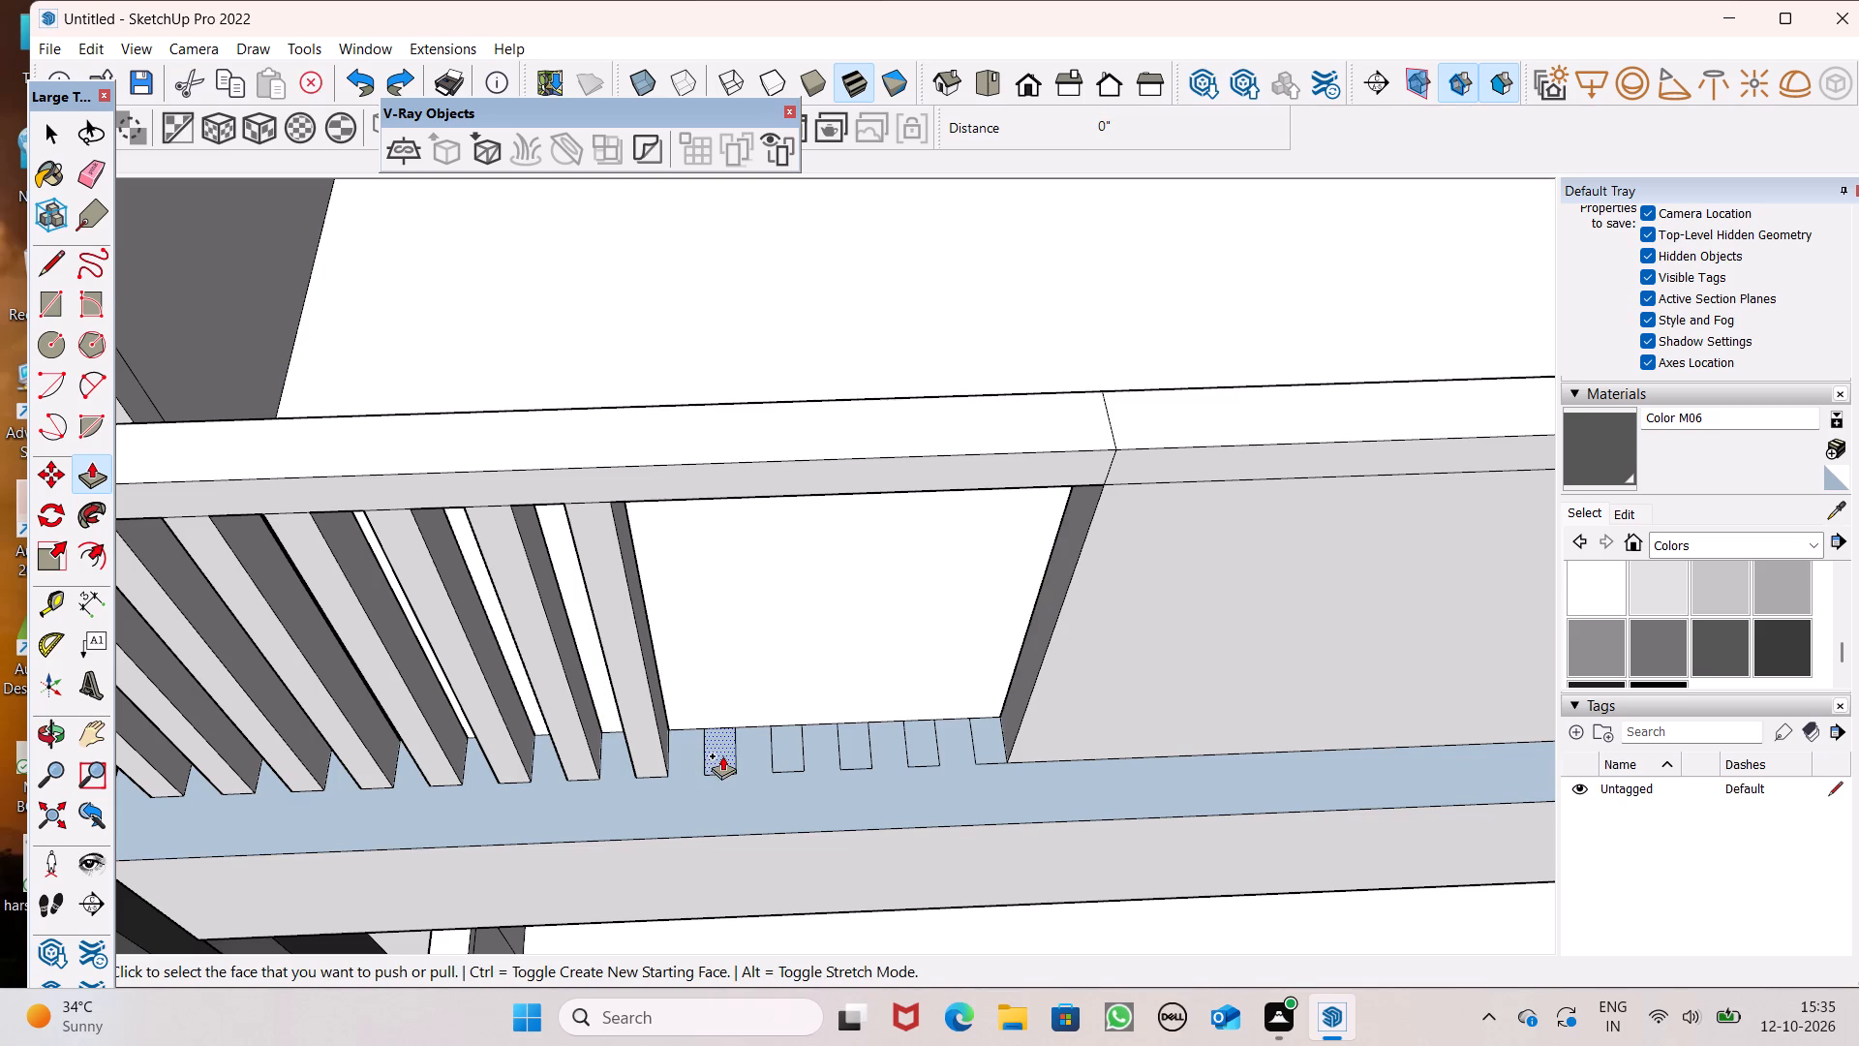
Extrude the front ledge's eighth and ninth bar rectangles up 3' to the parapet cap's underside.
drag(722, 754, 727, 501)
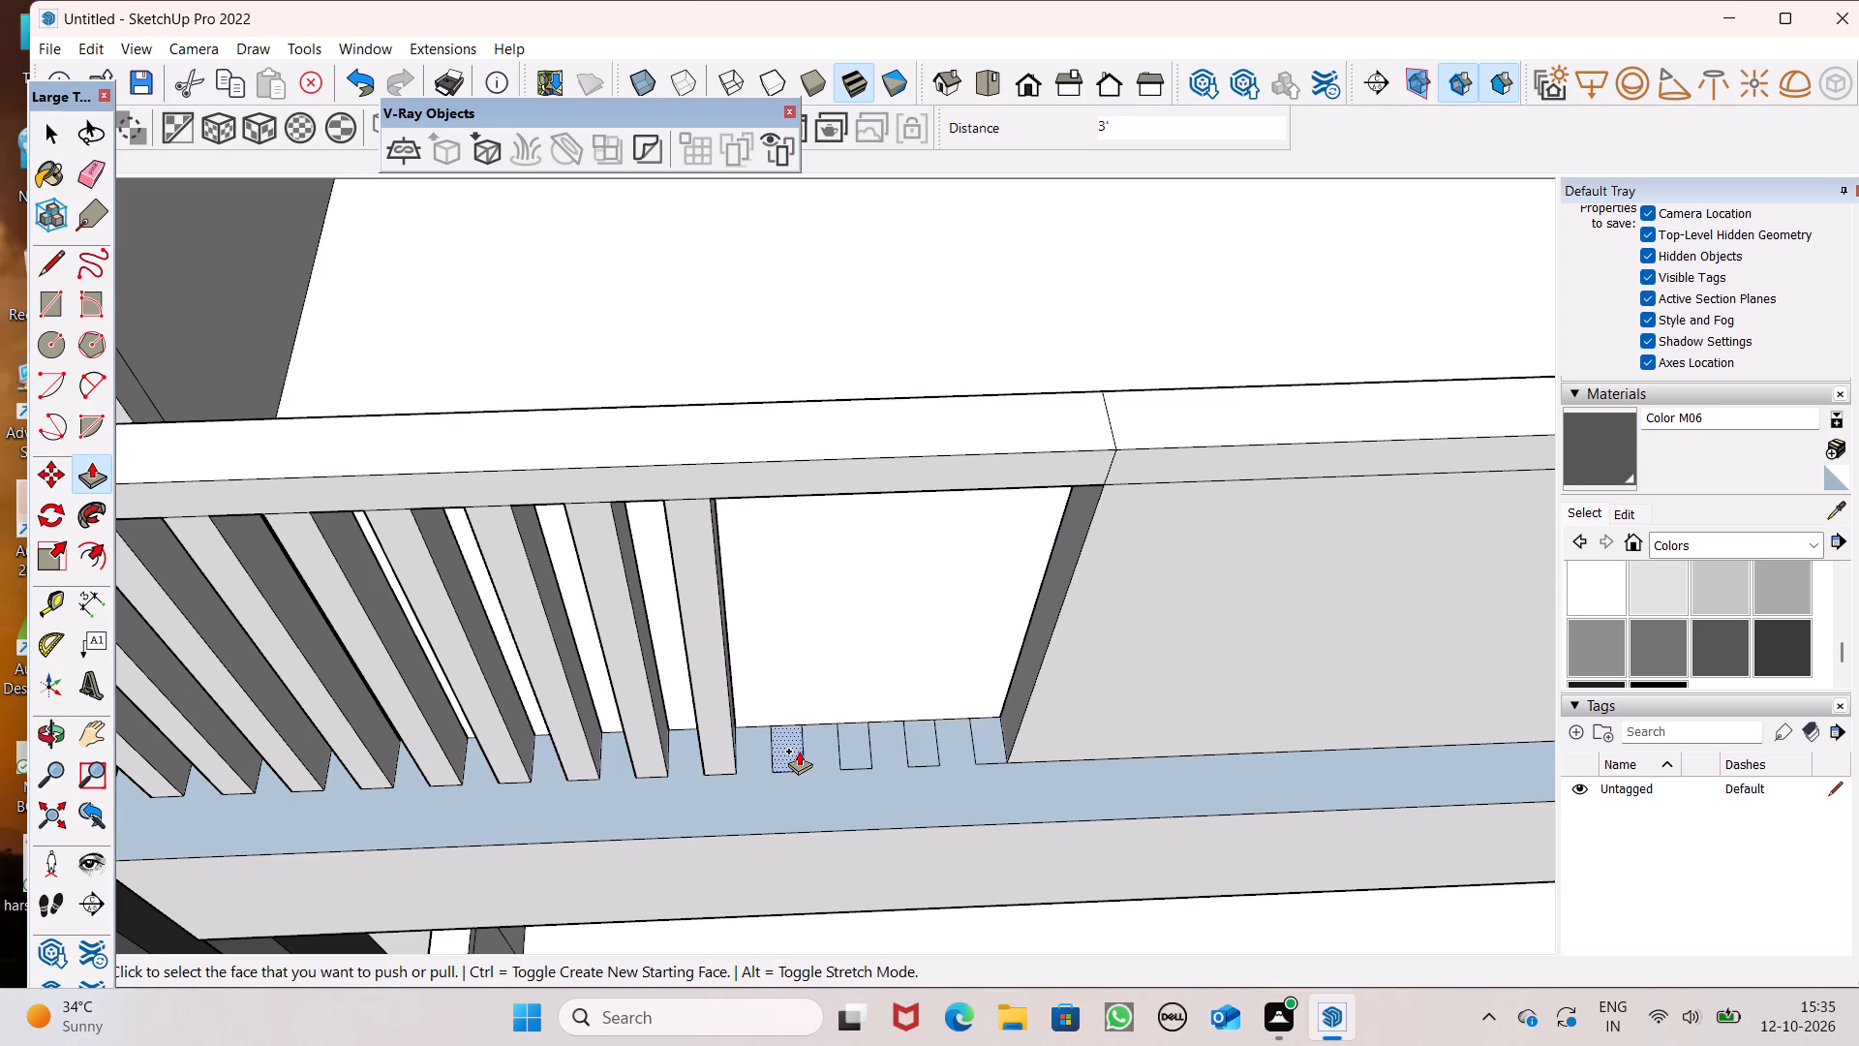
drag(798, 753, 807, 473)
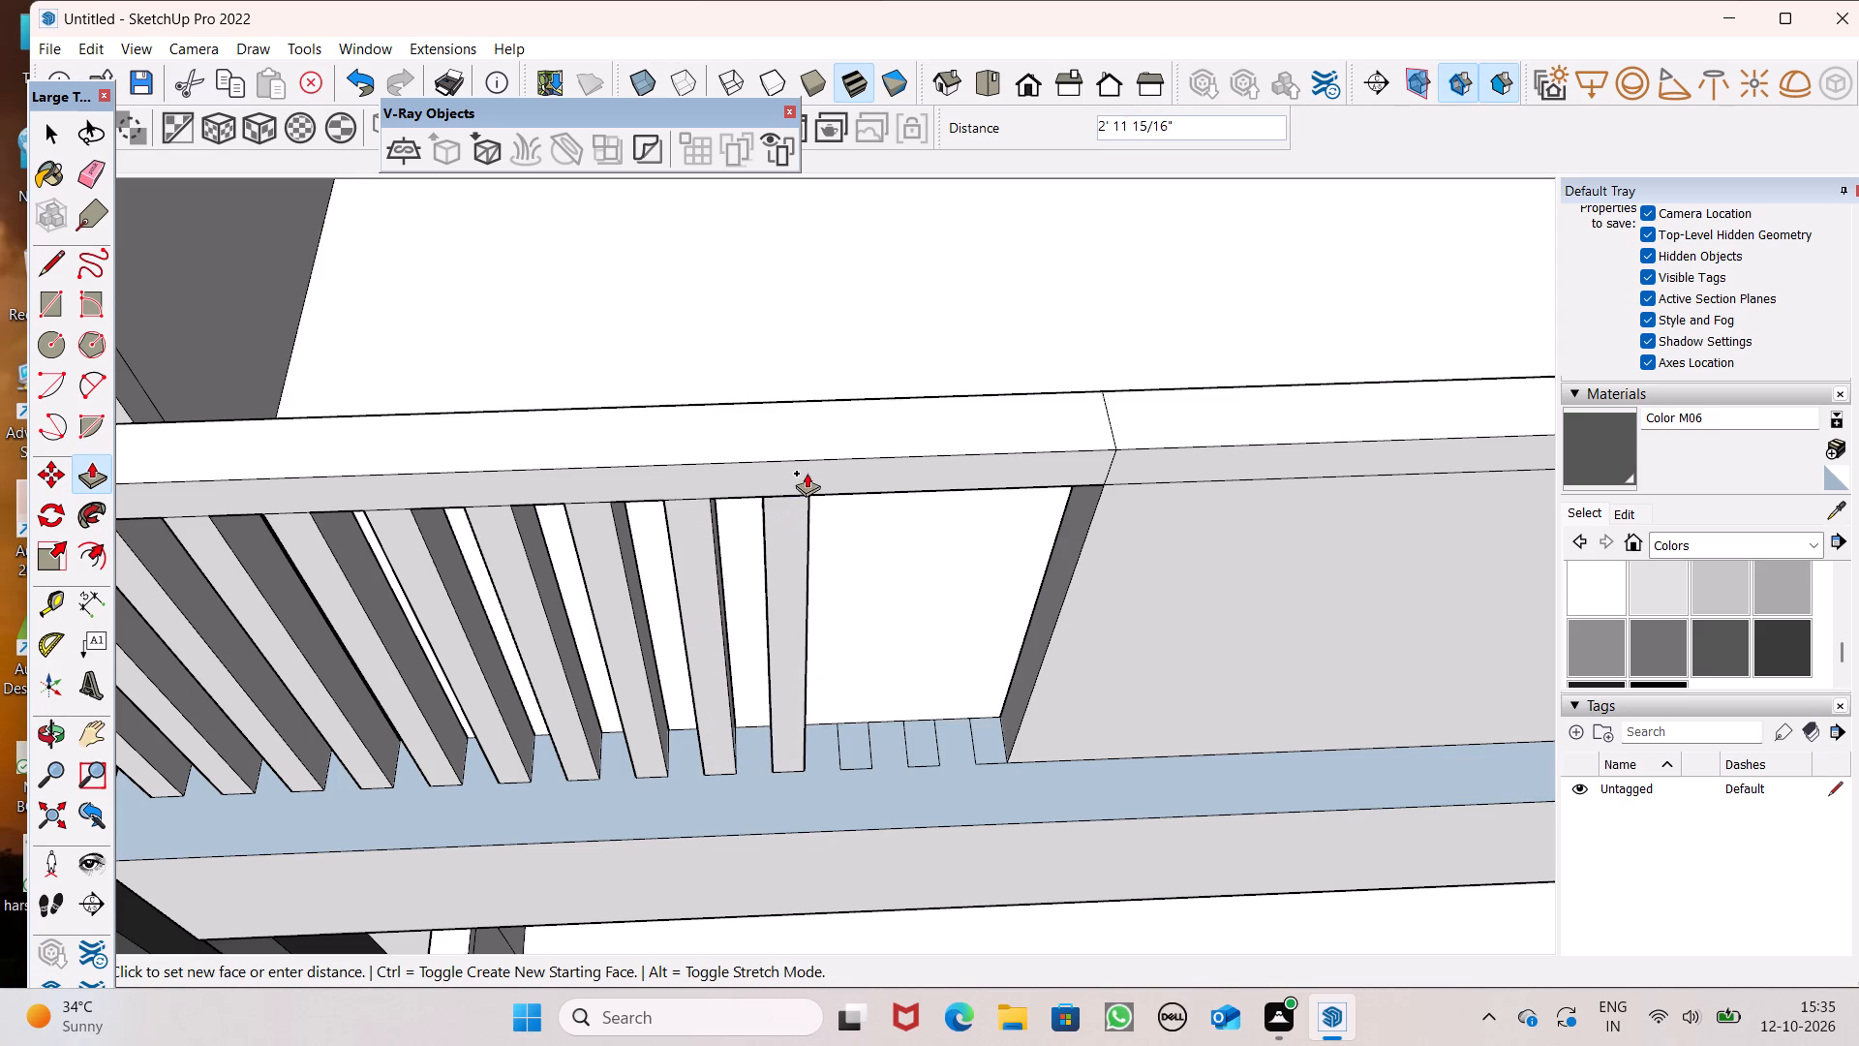
drag(807, 473, 808, 472)
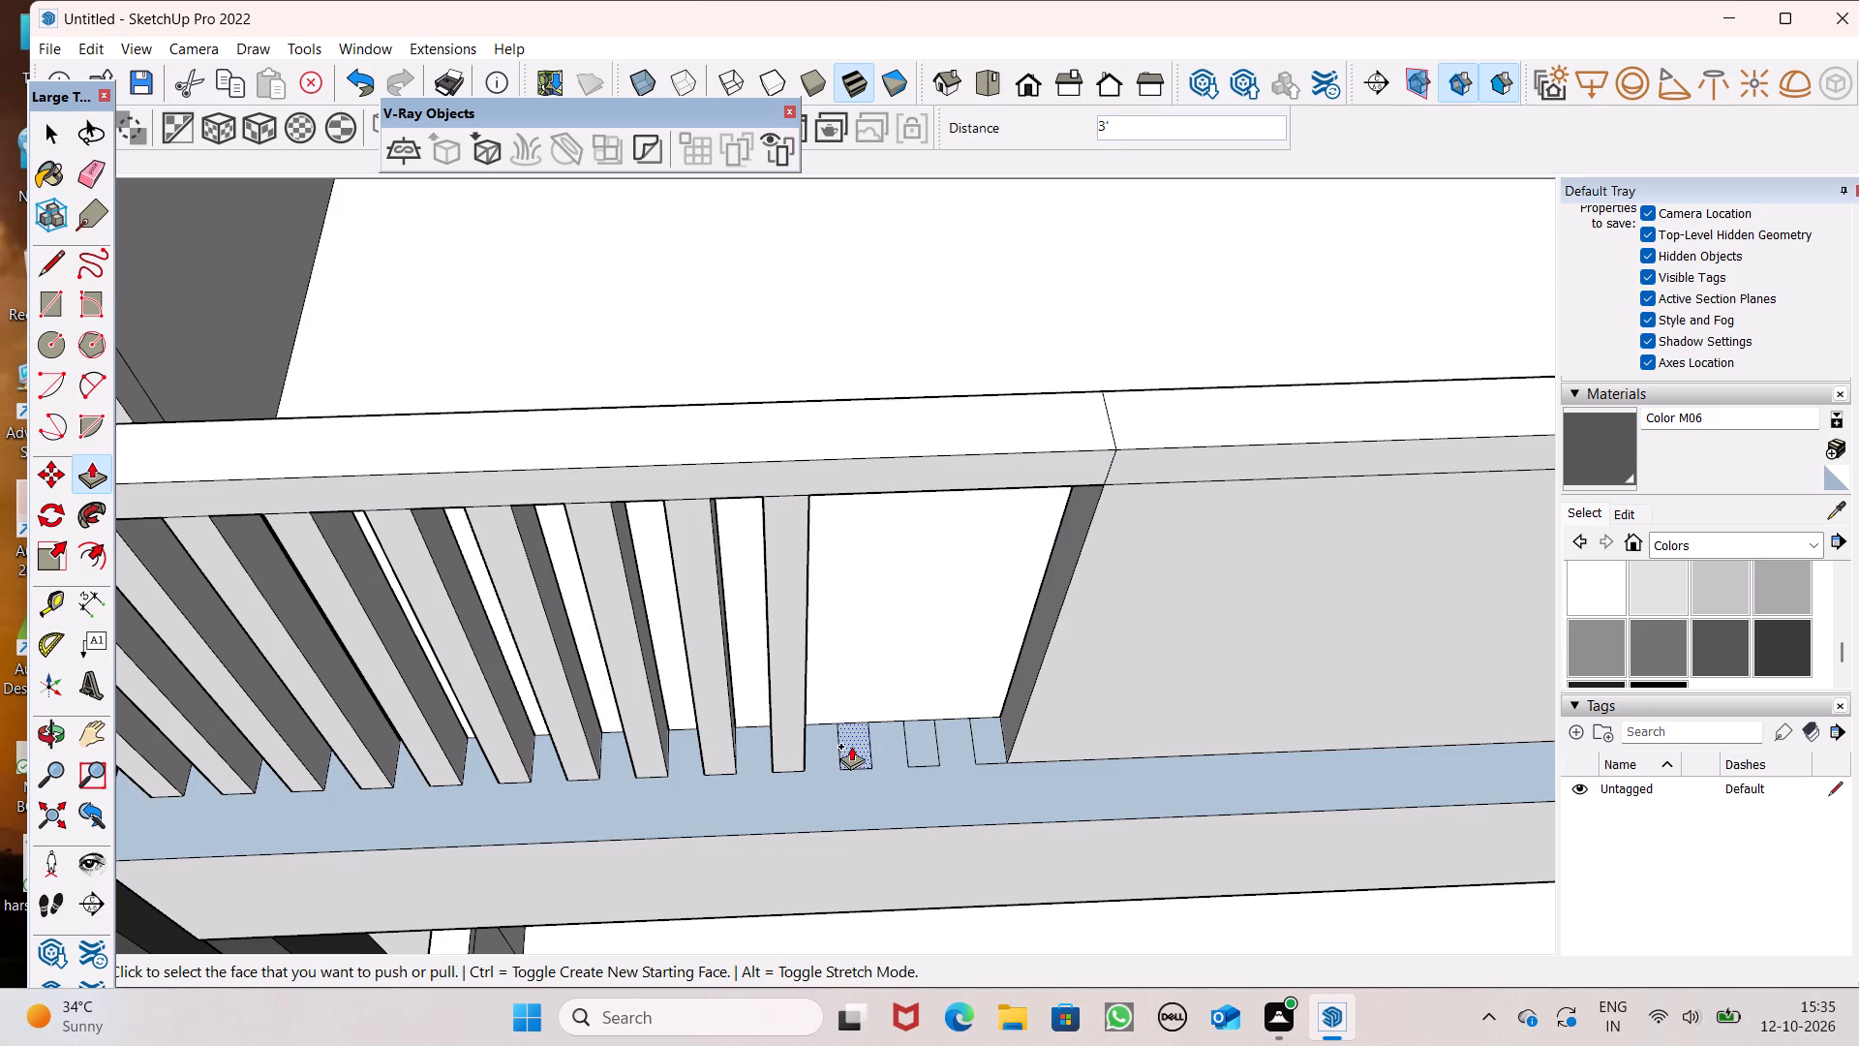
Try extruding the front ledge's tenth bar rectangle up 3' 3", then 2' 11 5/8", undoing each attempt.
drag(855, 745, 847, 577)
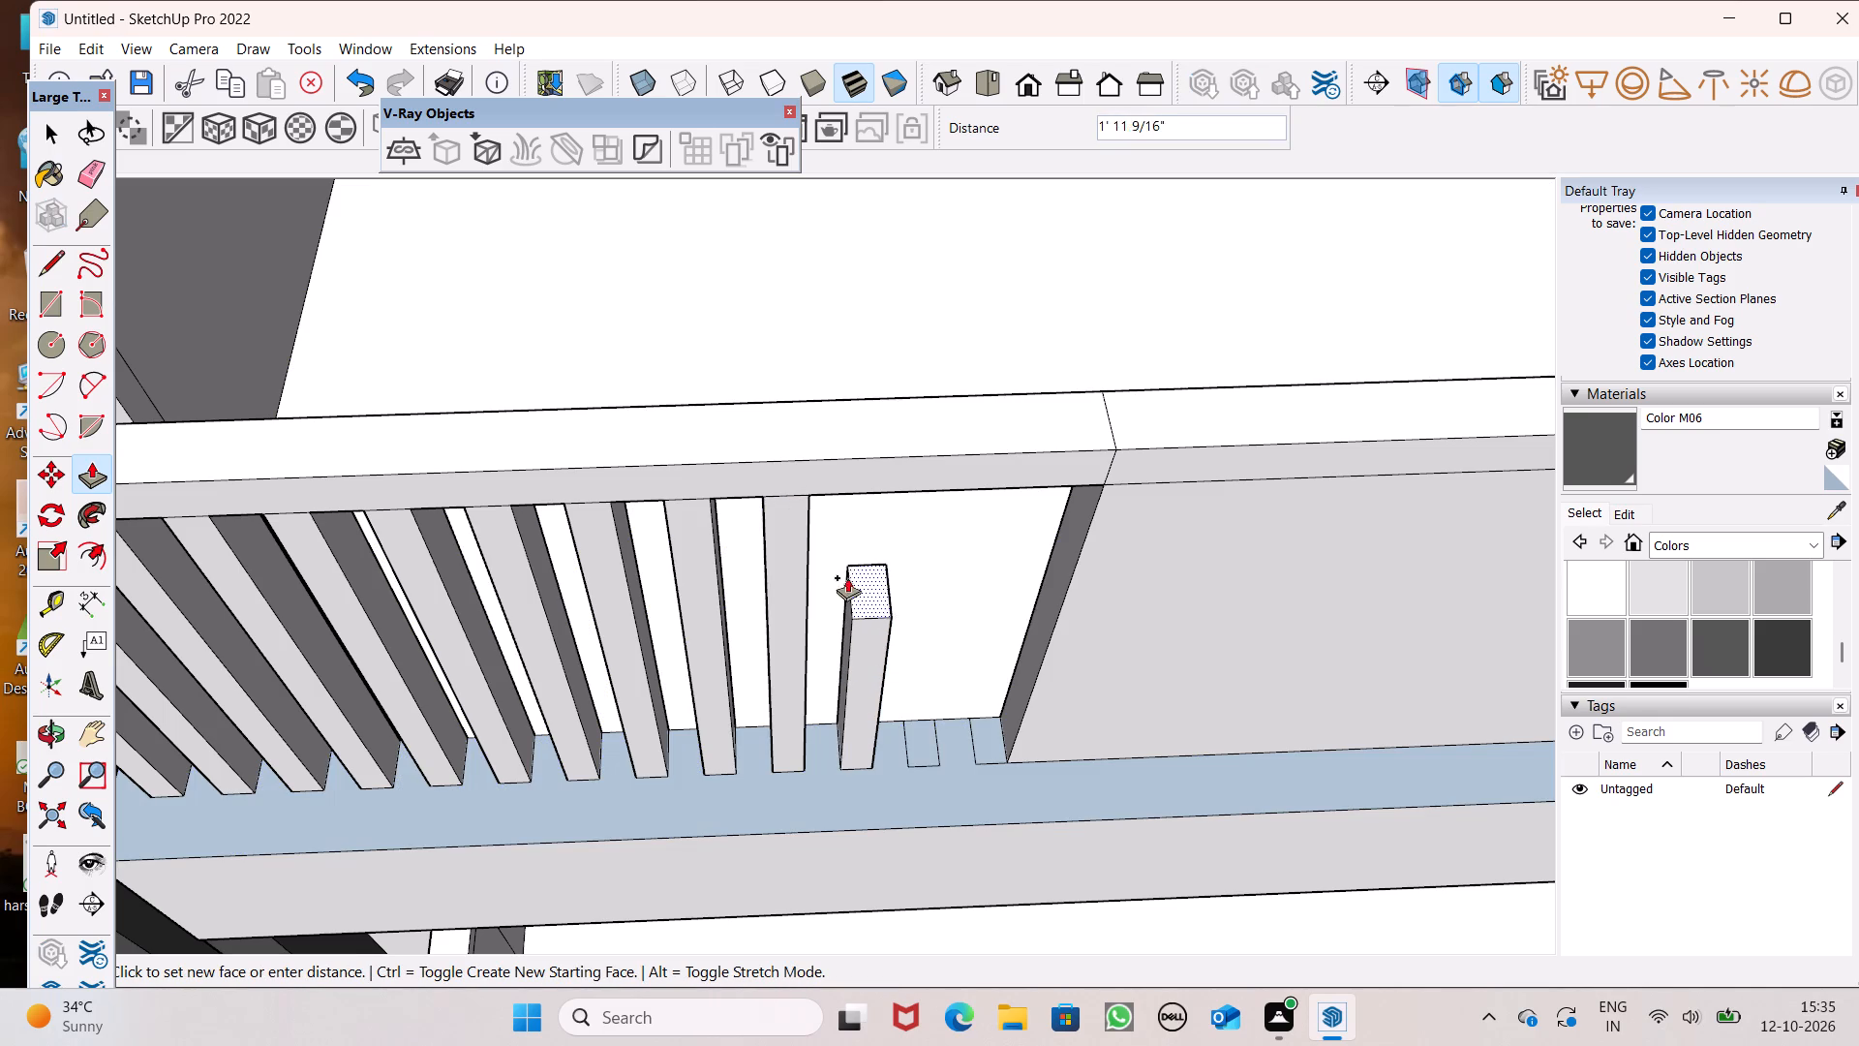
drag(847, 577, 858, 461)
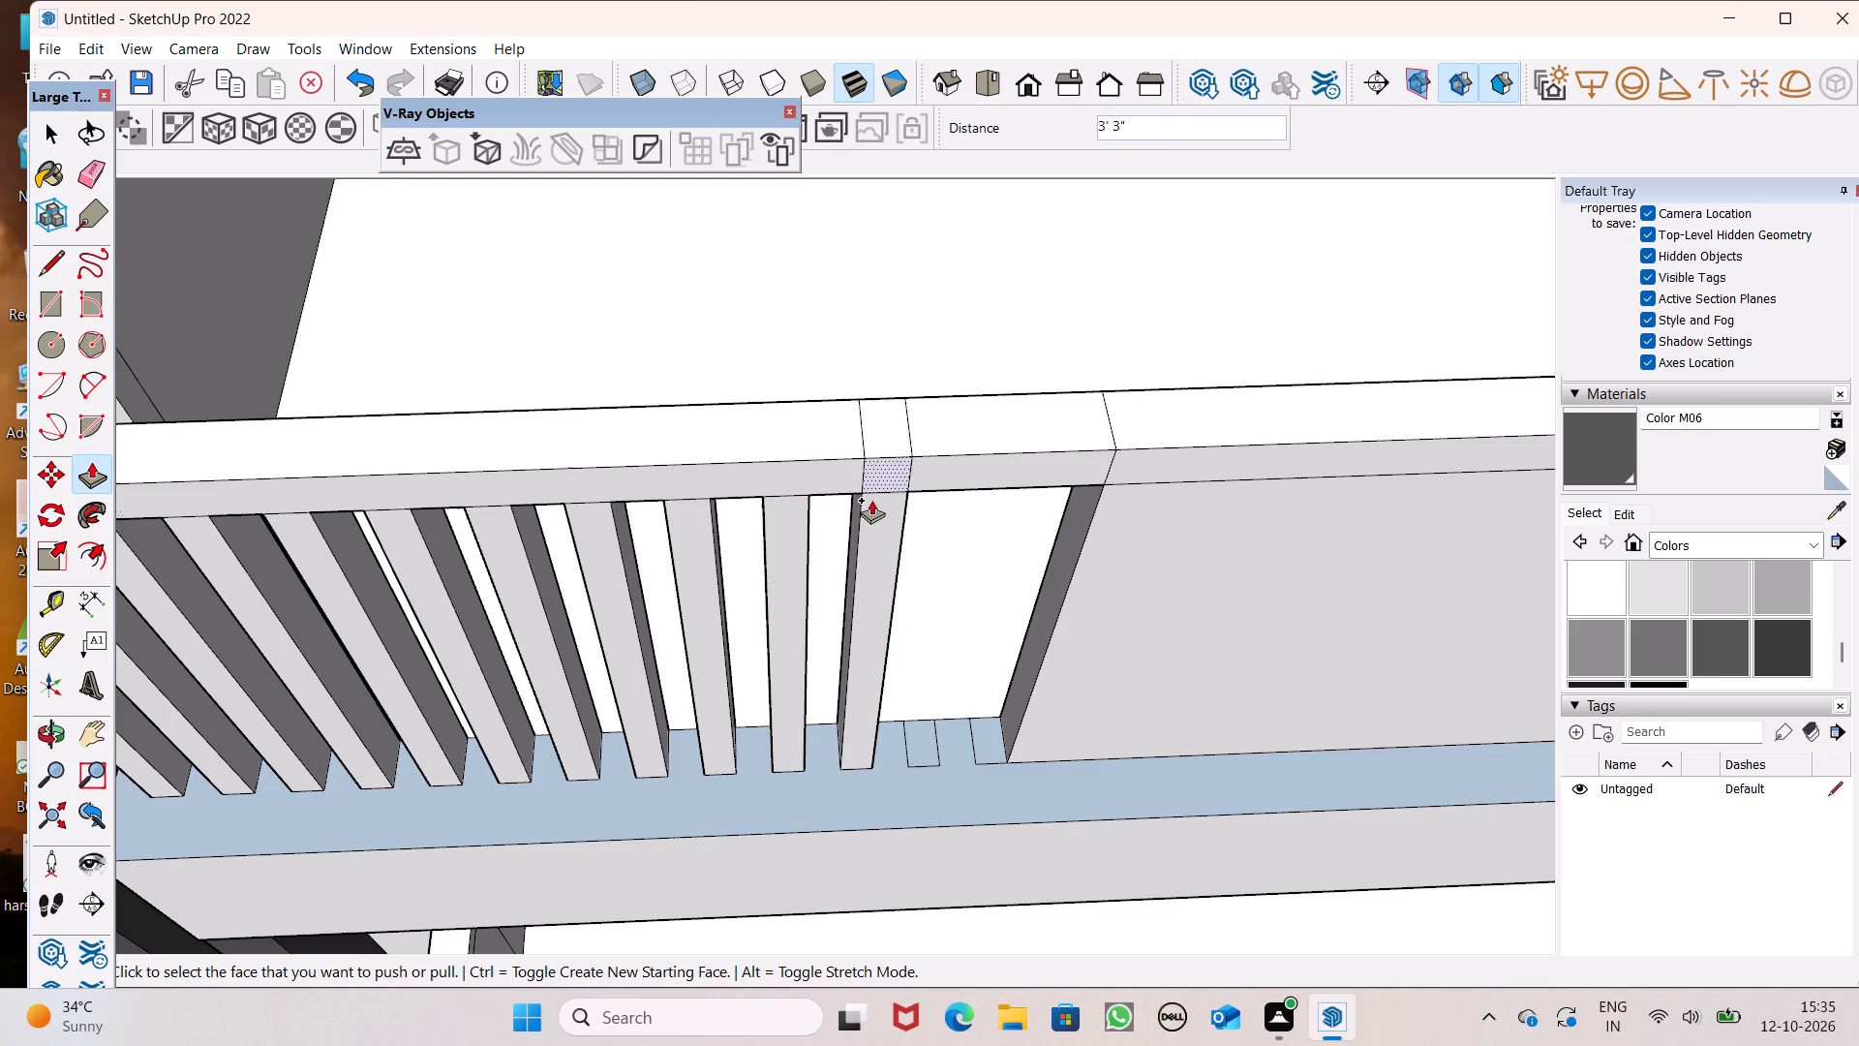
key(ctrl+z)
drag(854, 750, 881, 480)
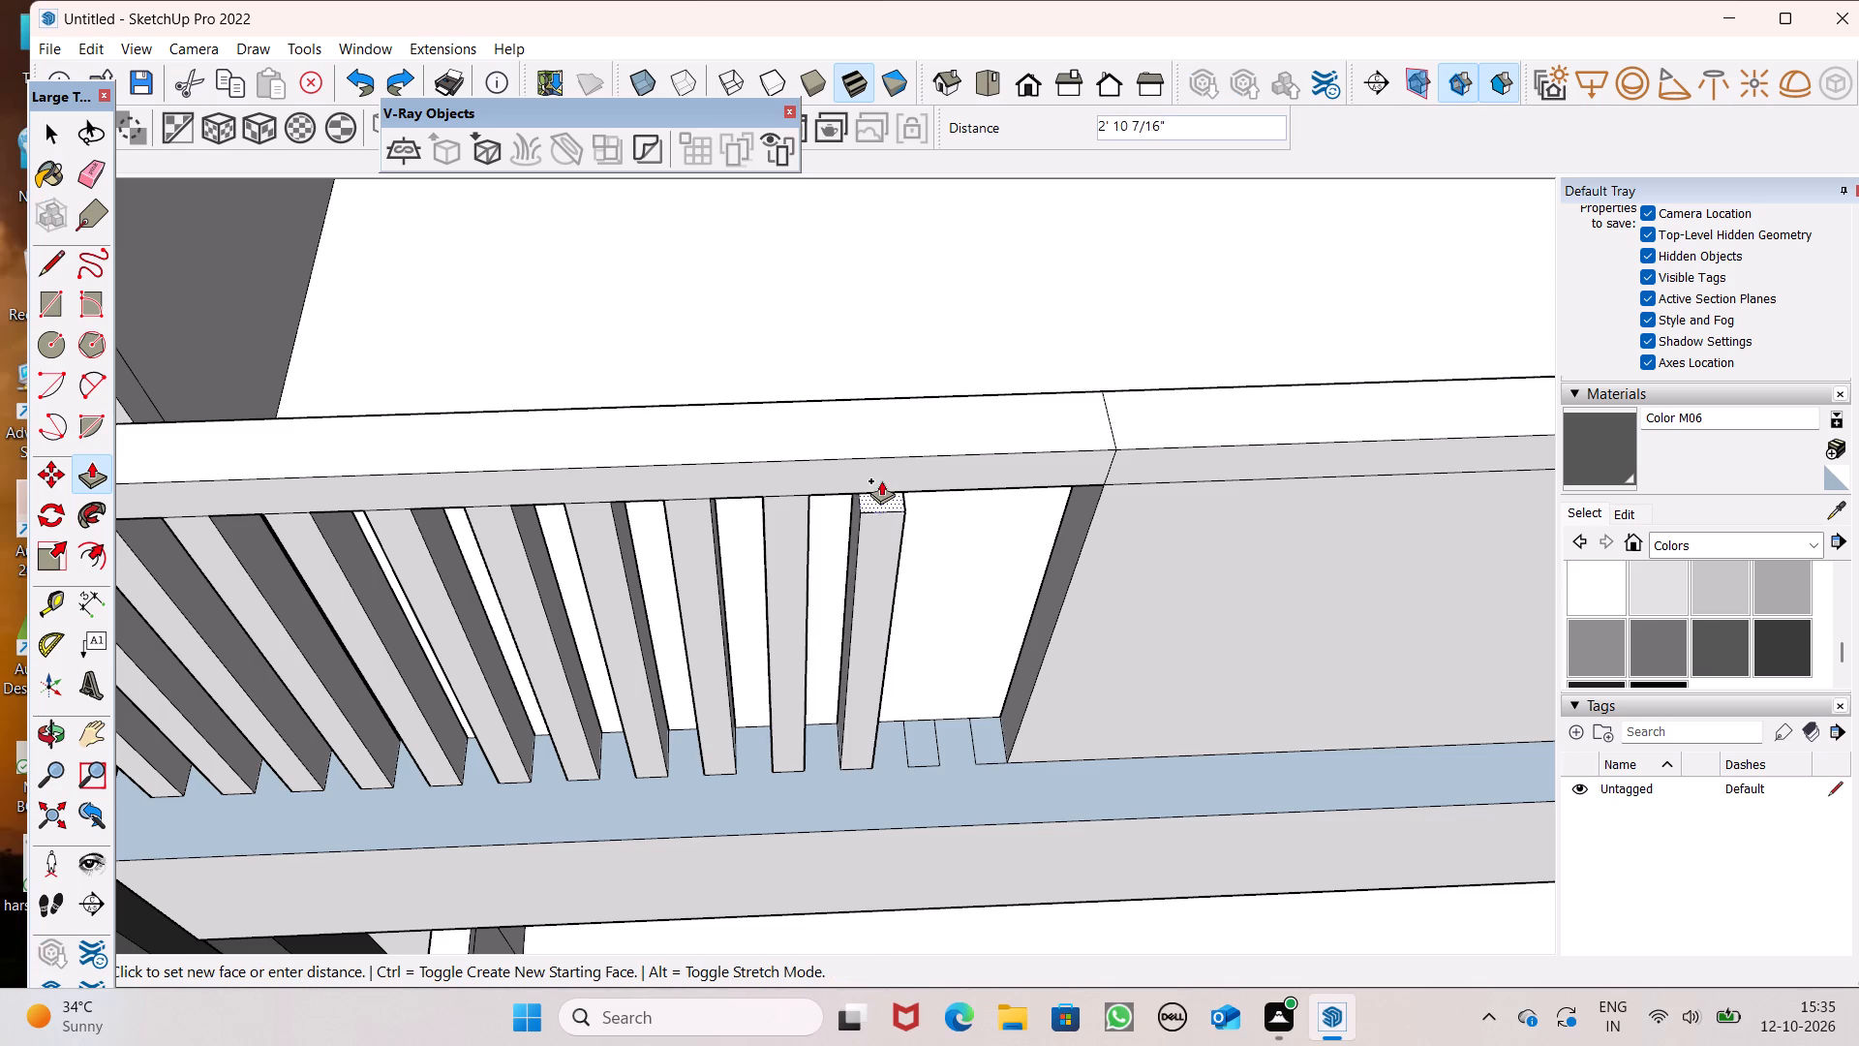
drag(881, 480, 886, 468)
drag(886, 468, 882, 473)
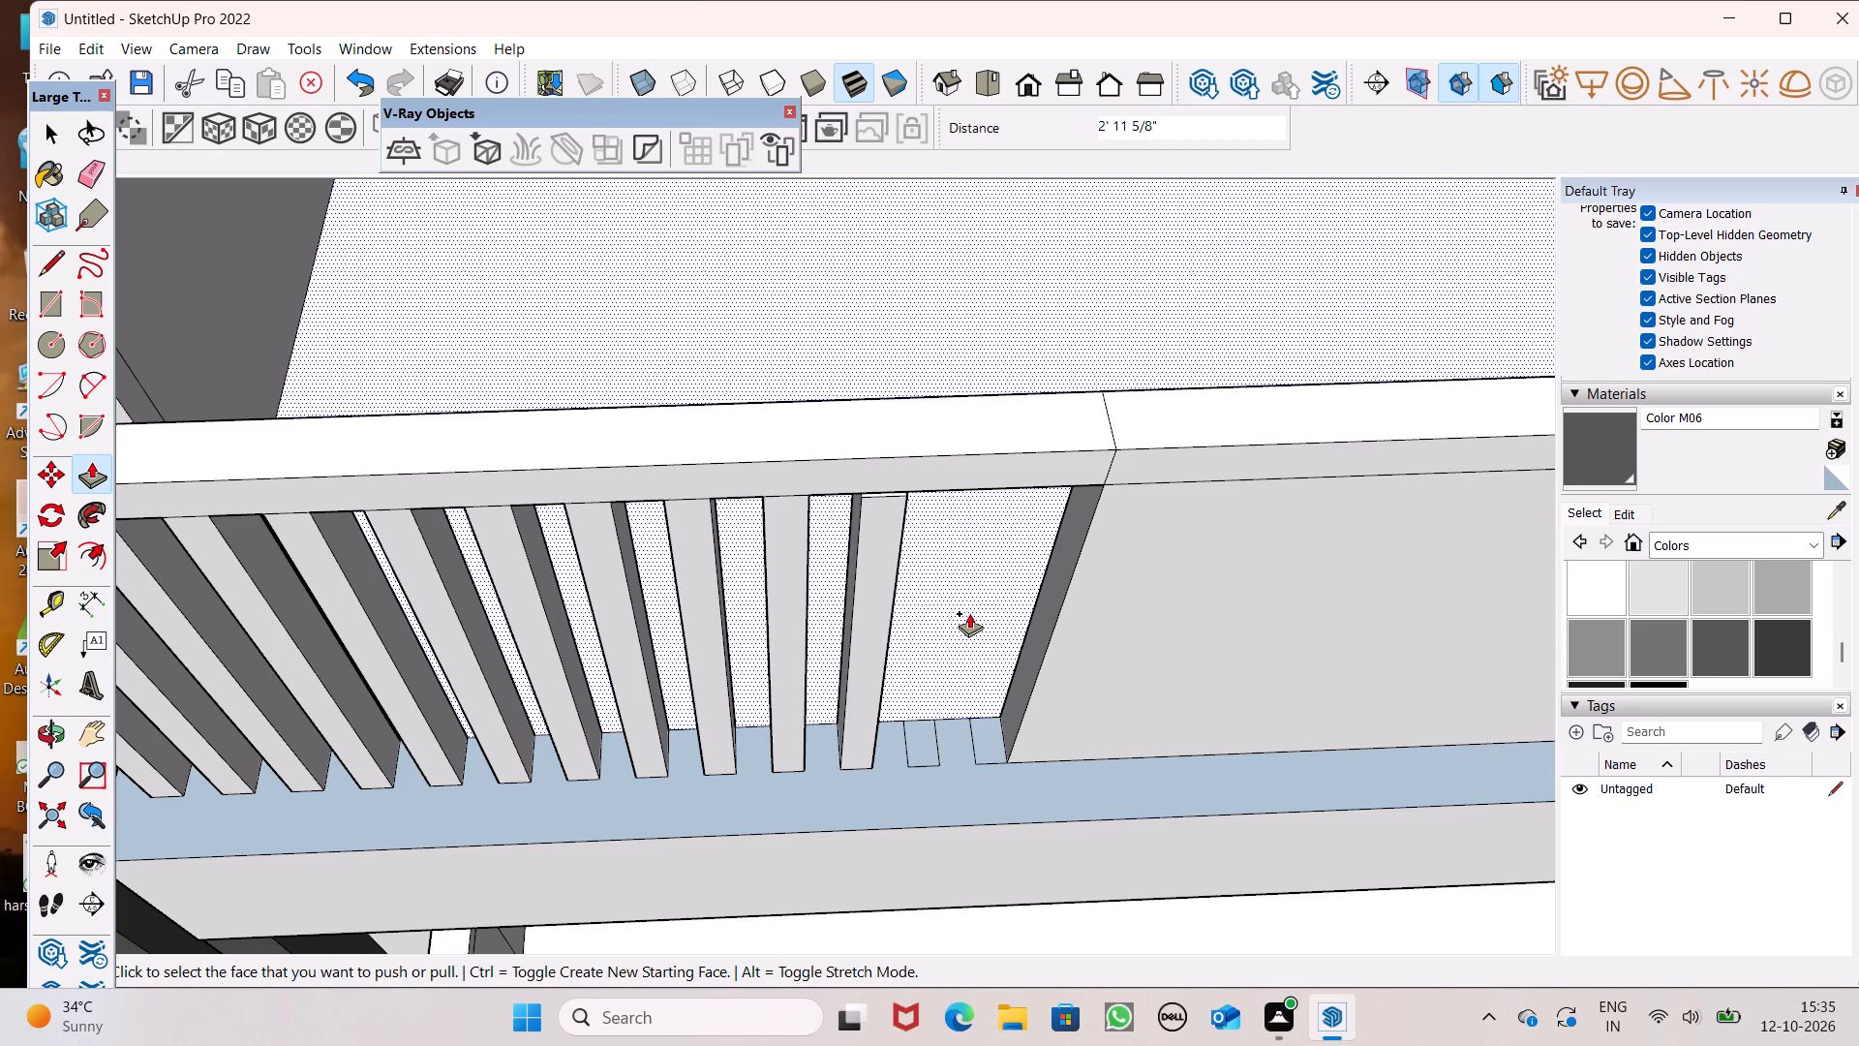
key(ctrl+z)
Extrude the front ledge's tenth and eleventh bar rectangles about 3' up to the parapet cap's underside.
drag(861, 759, 869, 571)
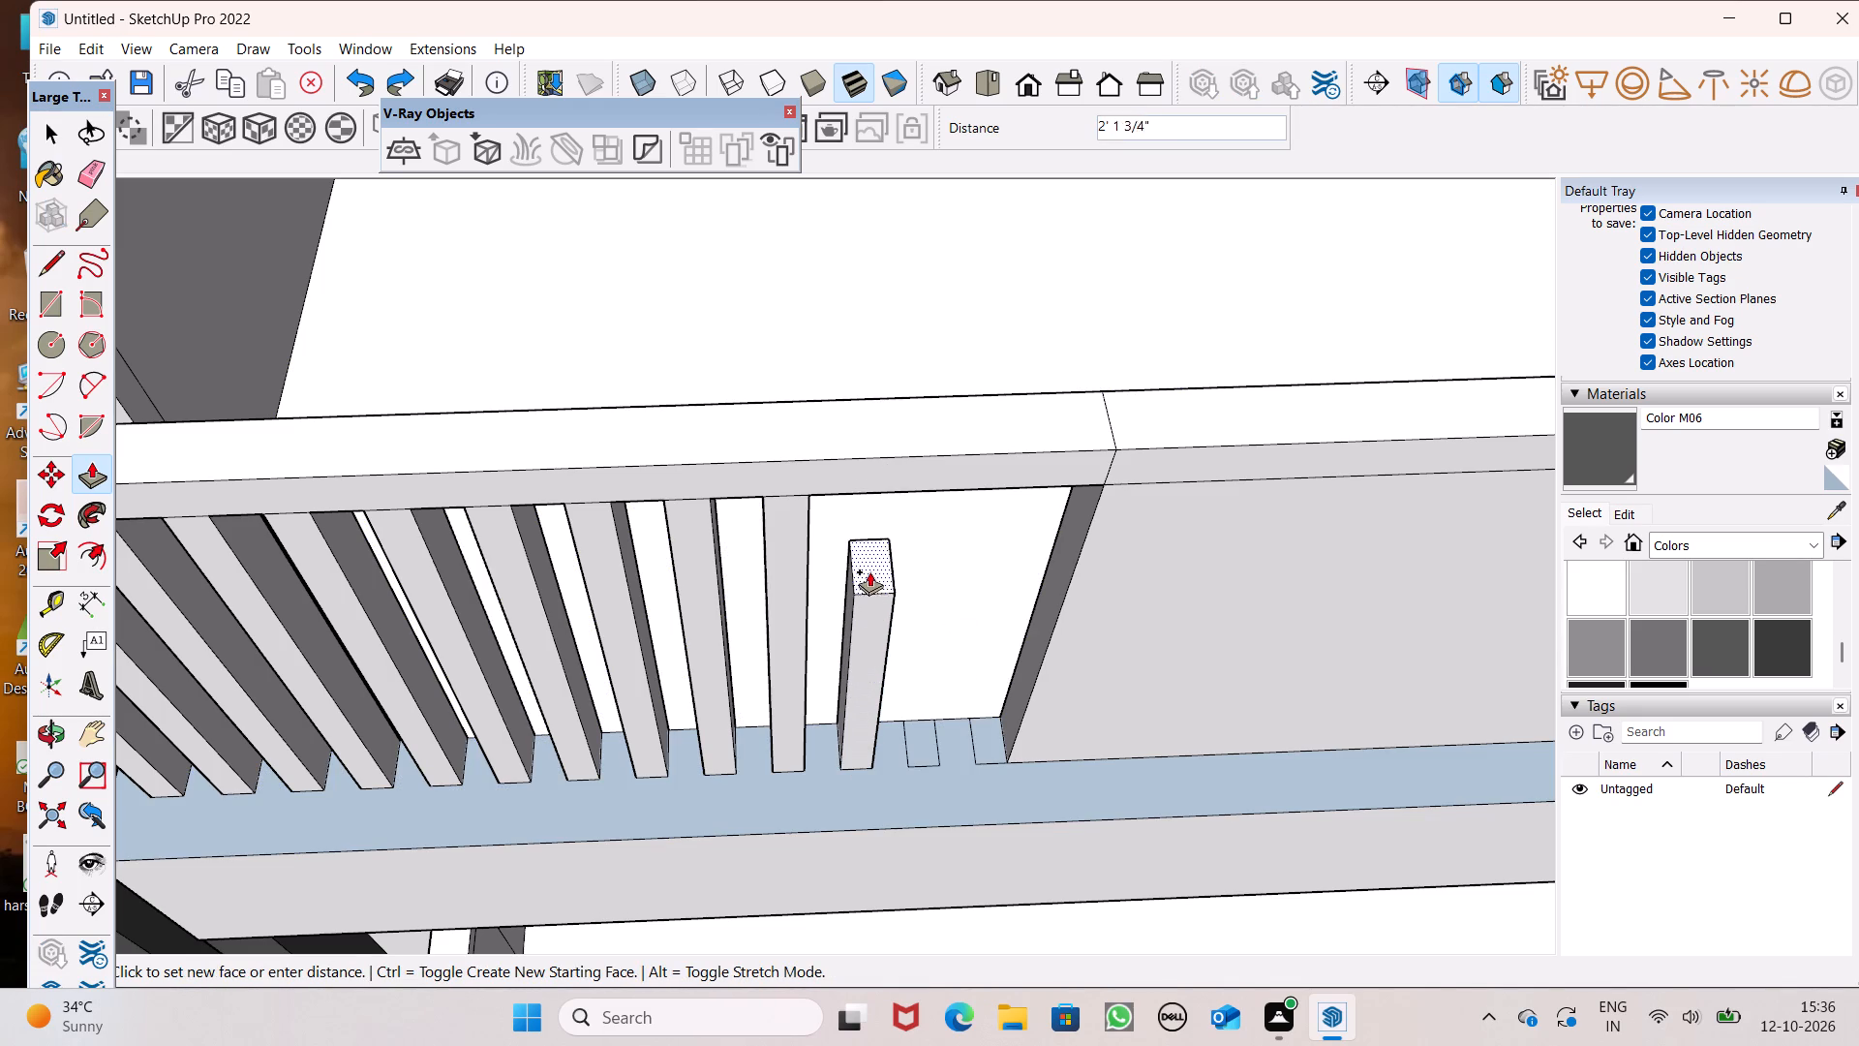
drag(869, 571, 893, 477)
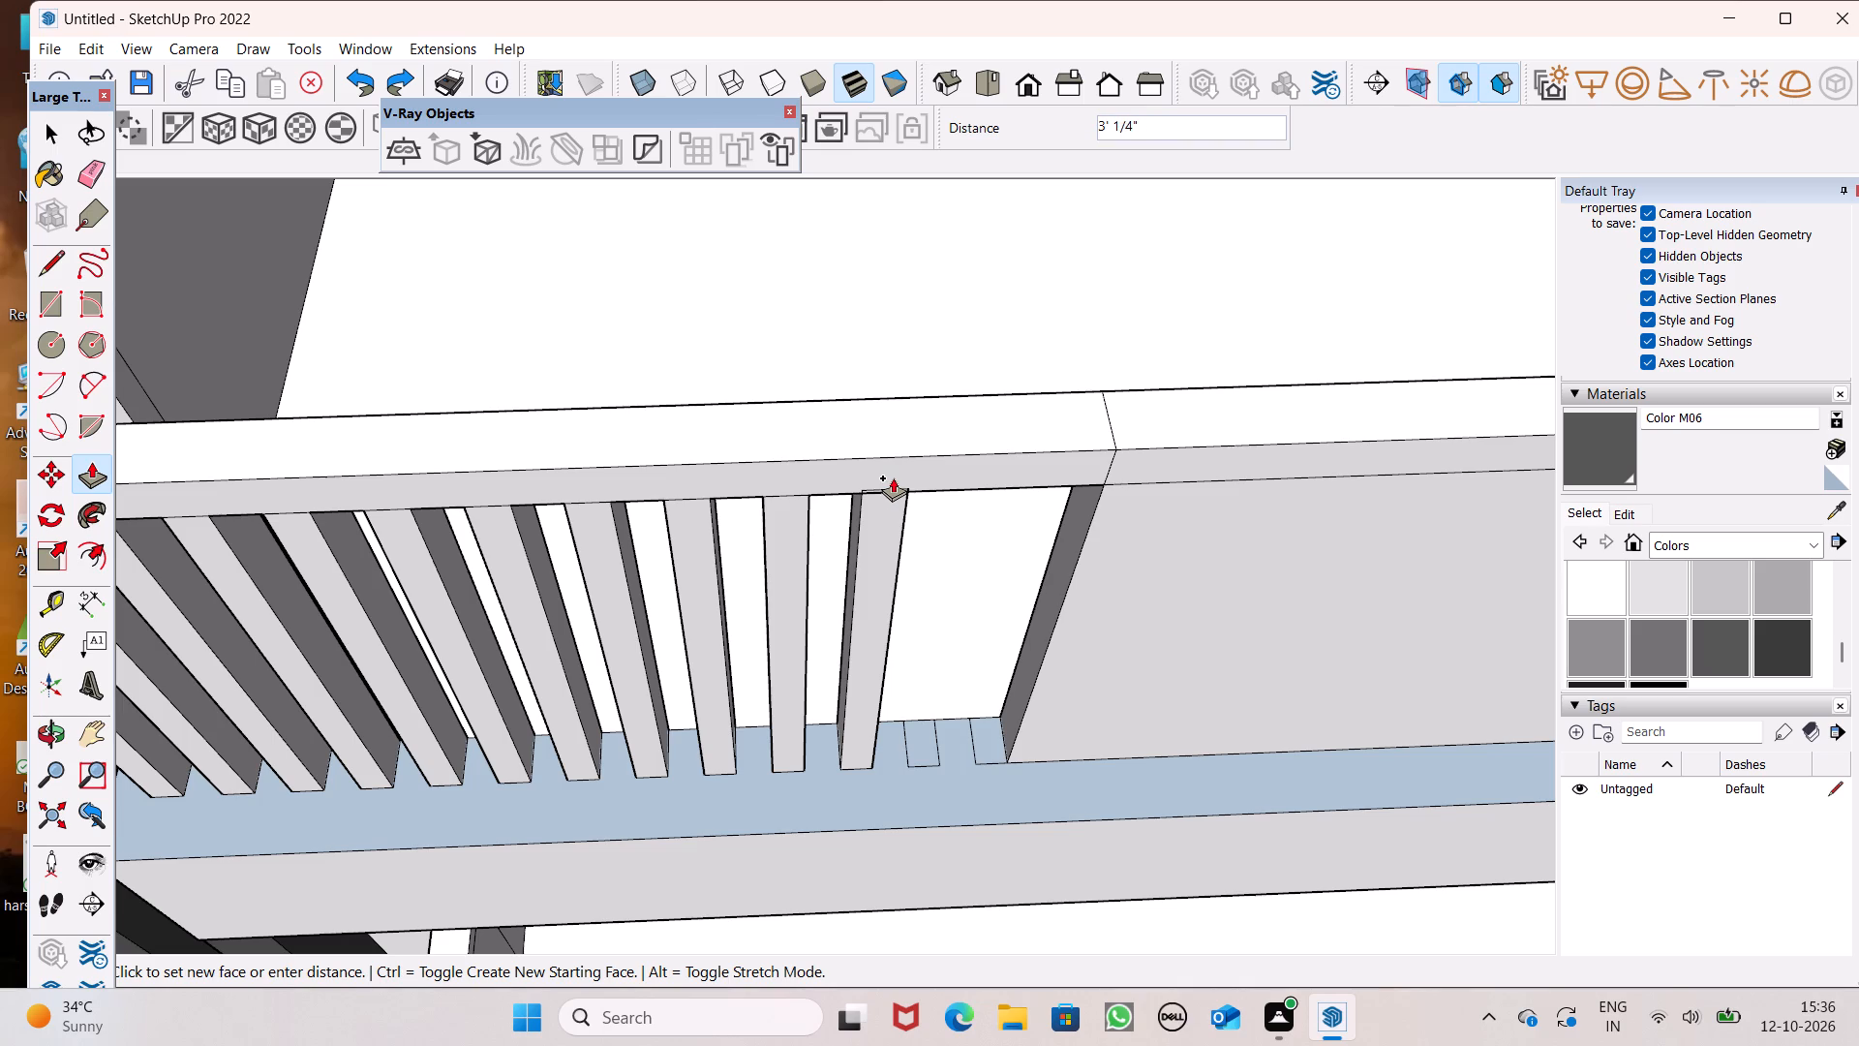
drag(893, 477, 894, 479)
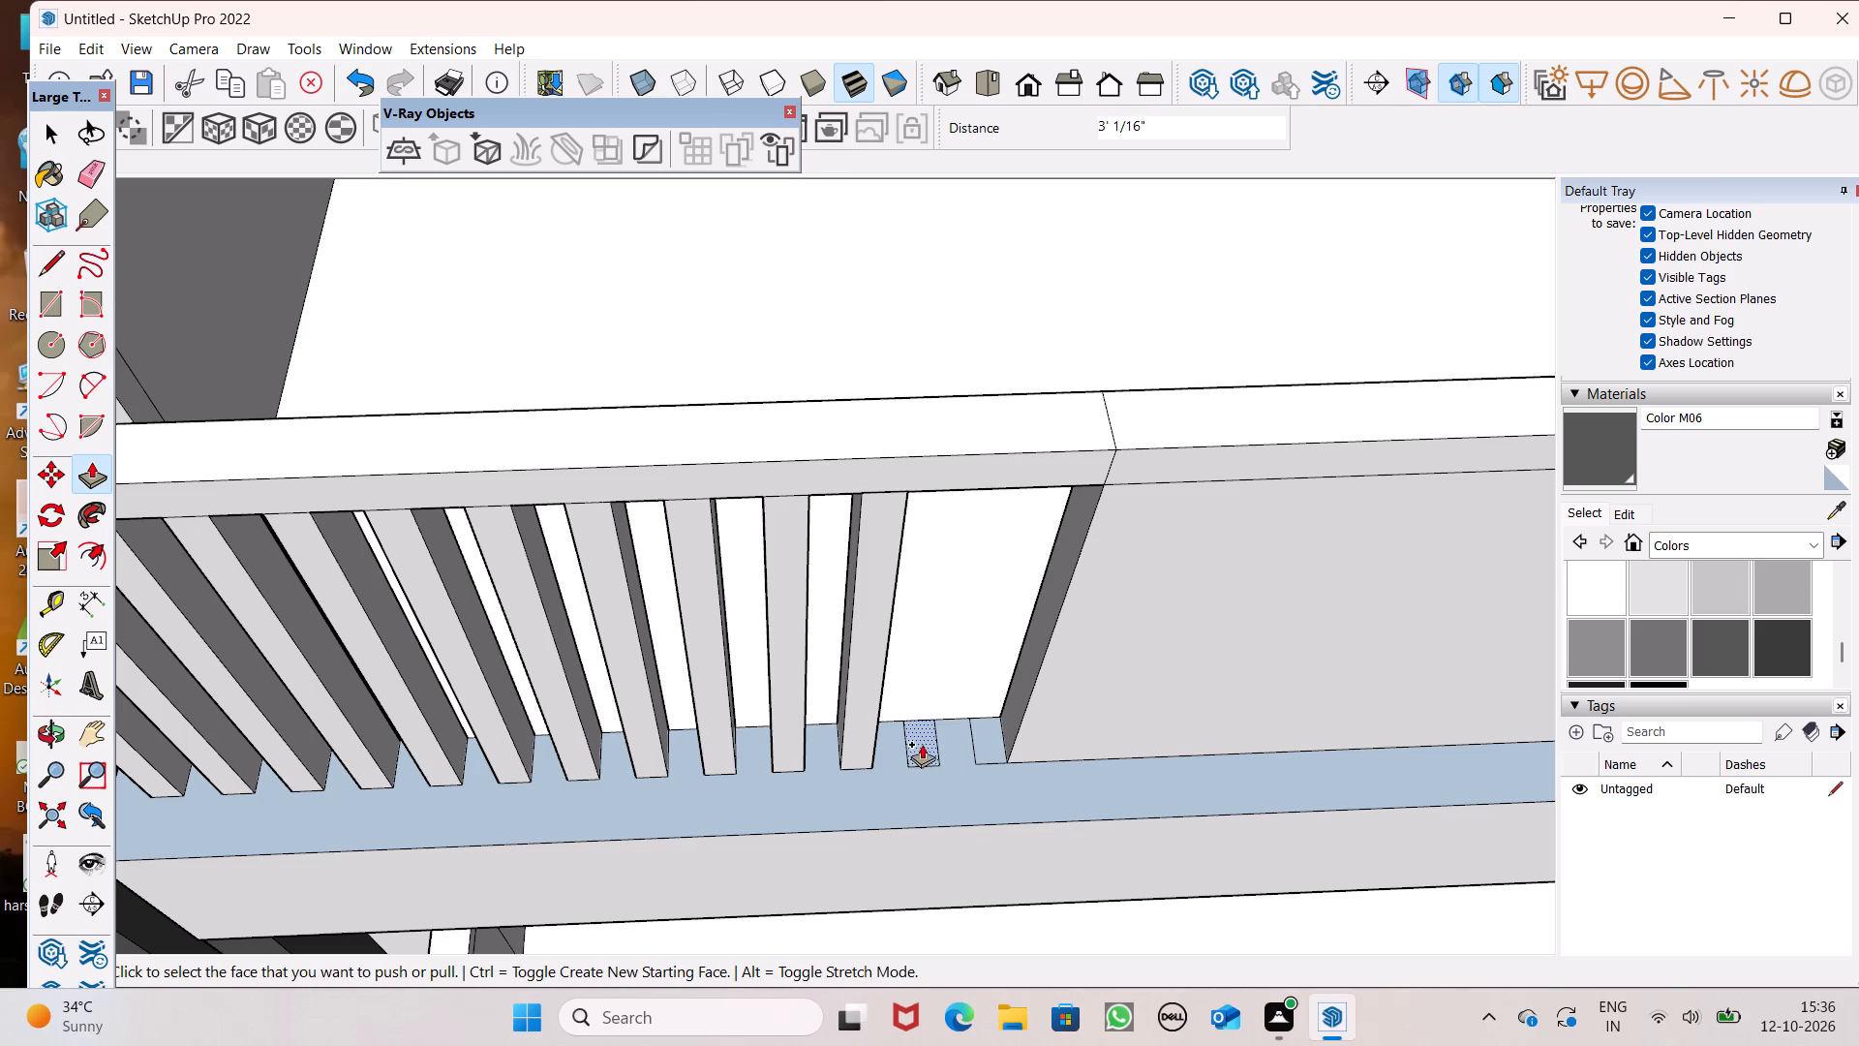
drag(922, 744, 952, 484)
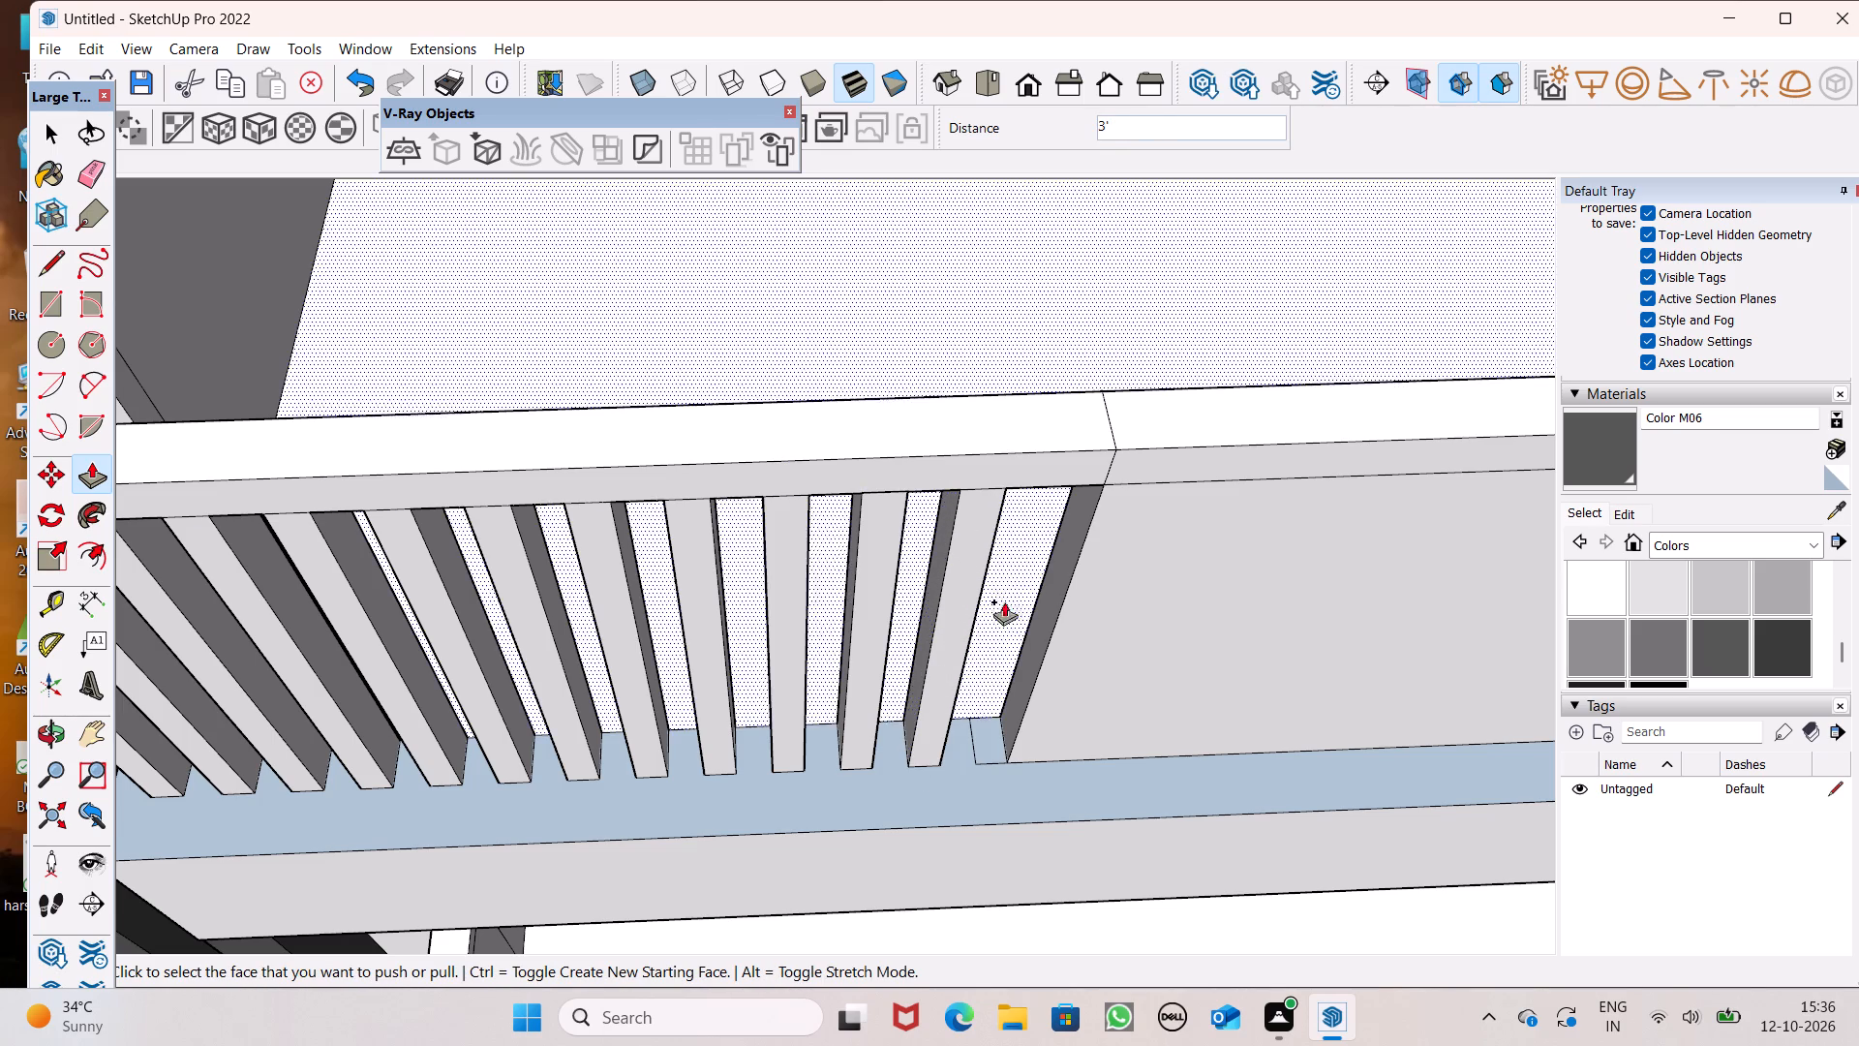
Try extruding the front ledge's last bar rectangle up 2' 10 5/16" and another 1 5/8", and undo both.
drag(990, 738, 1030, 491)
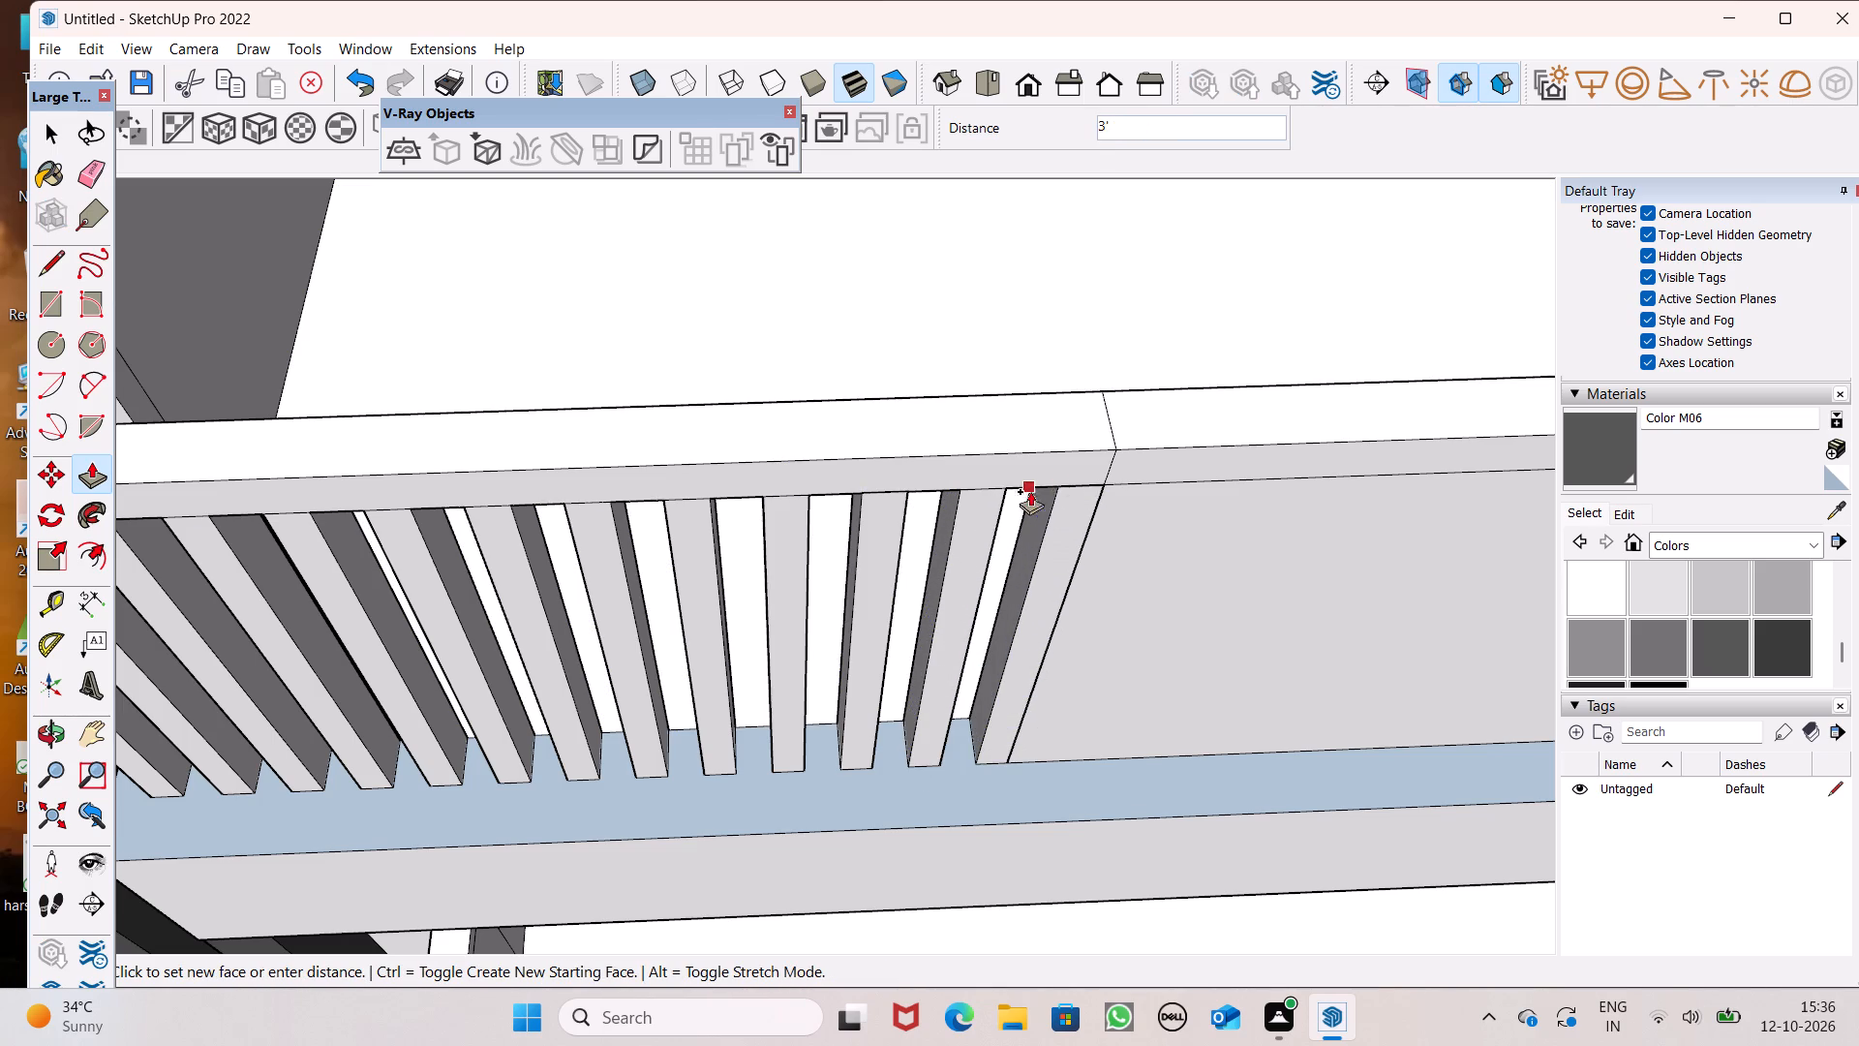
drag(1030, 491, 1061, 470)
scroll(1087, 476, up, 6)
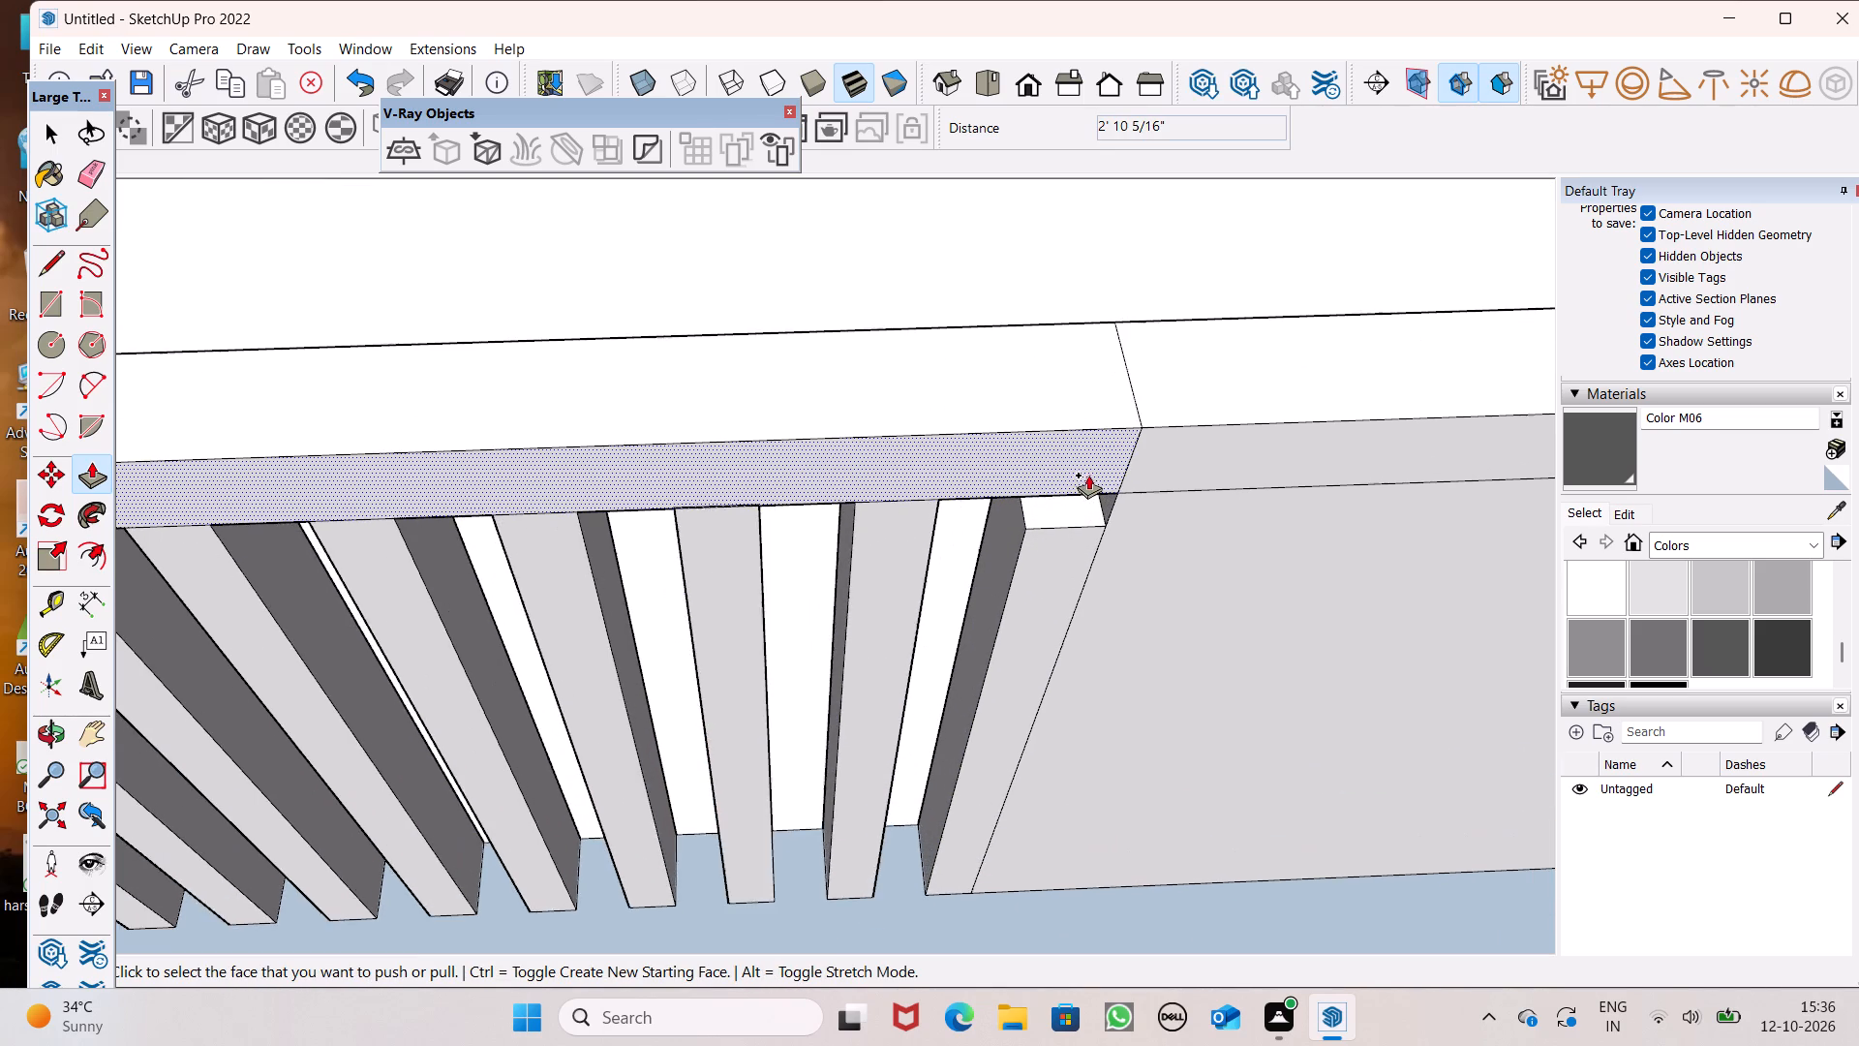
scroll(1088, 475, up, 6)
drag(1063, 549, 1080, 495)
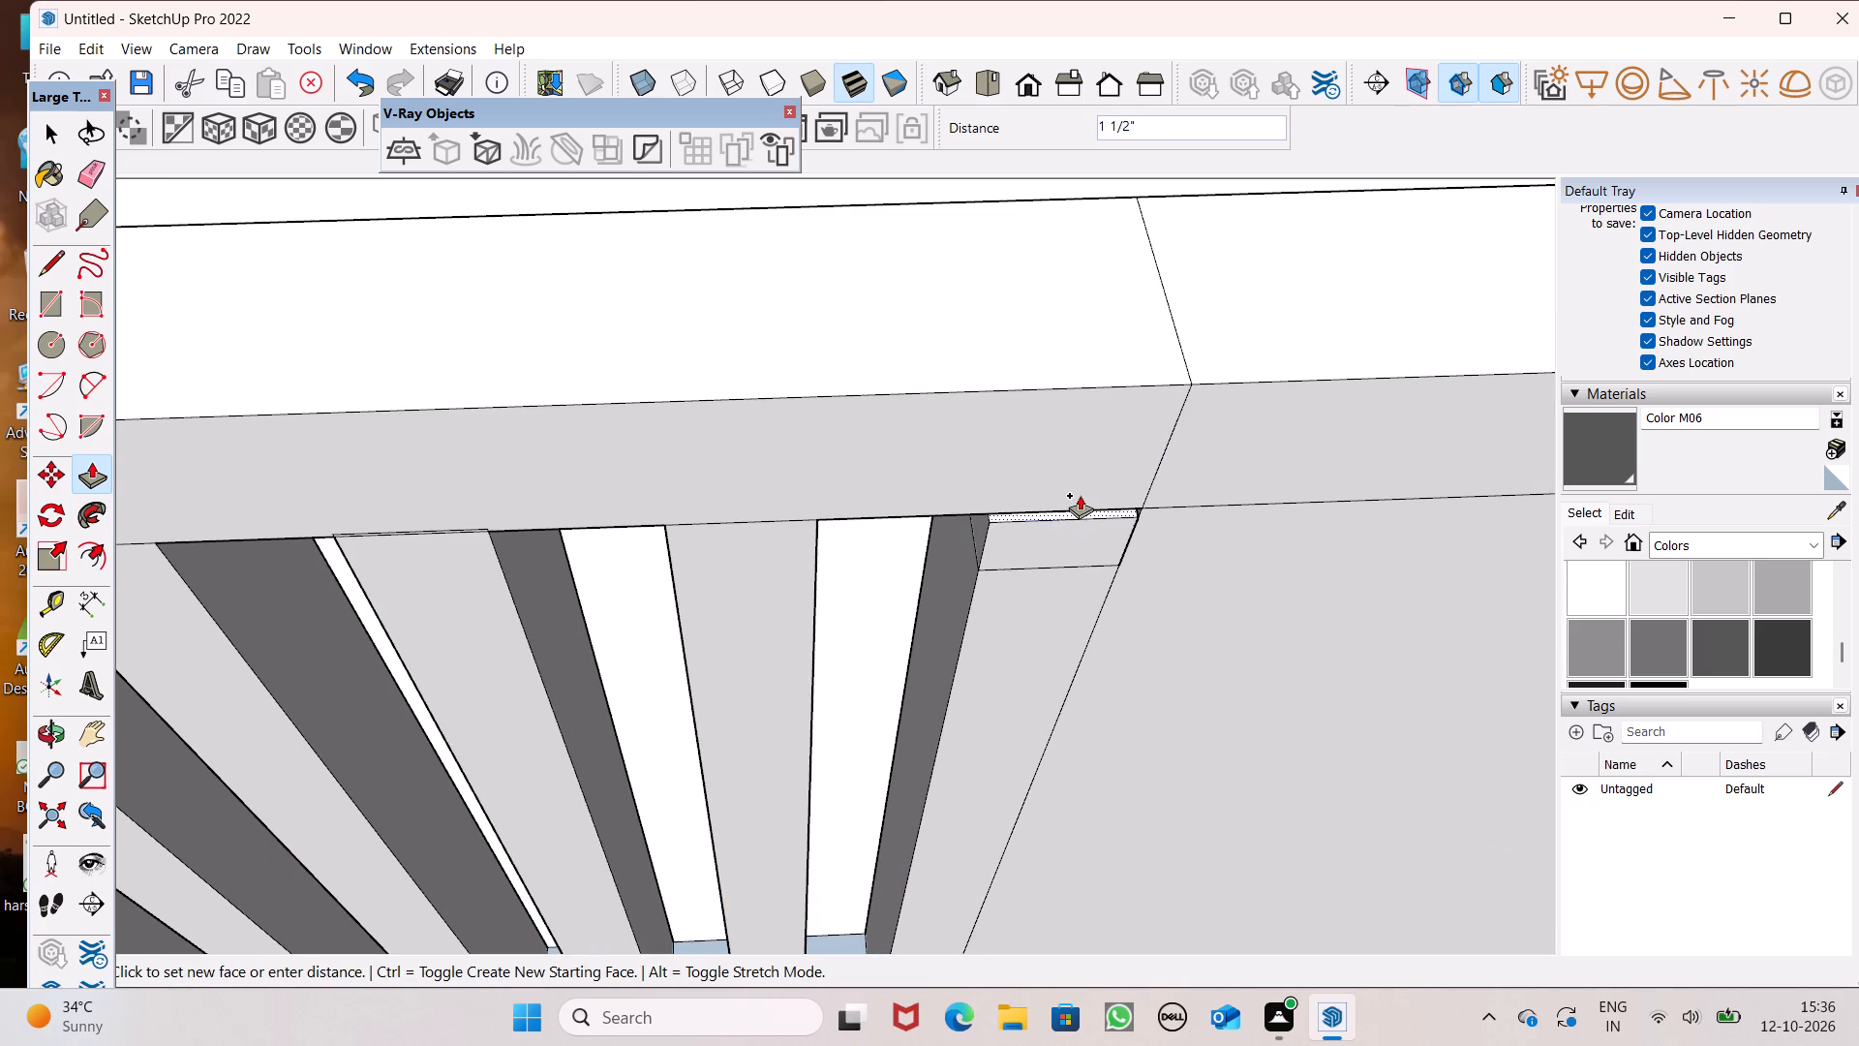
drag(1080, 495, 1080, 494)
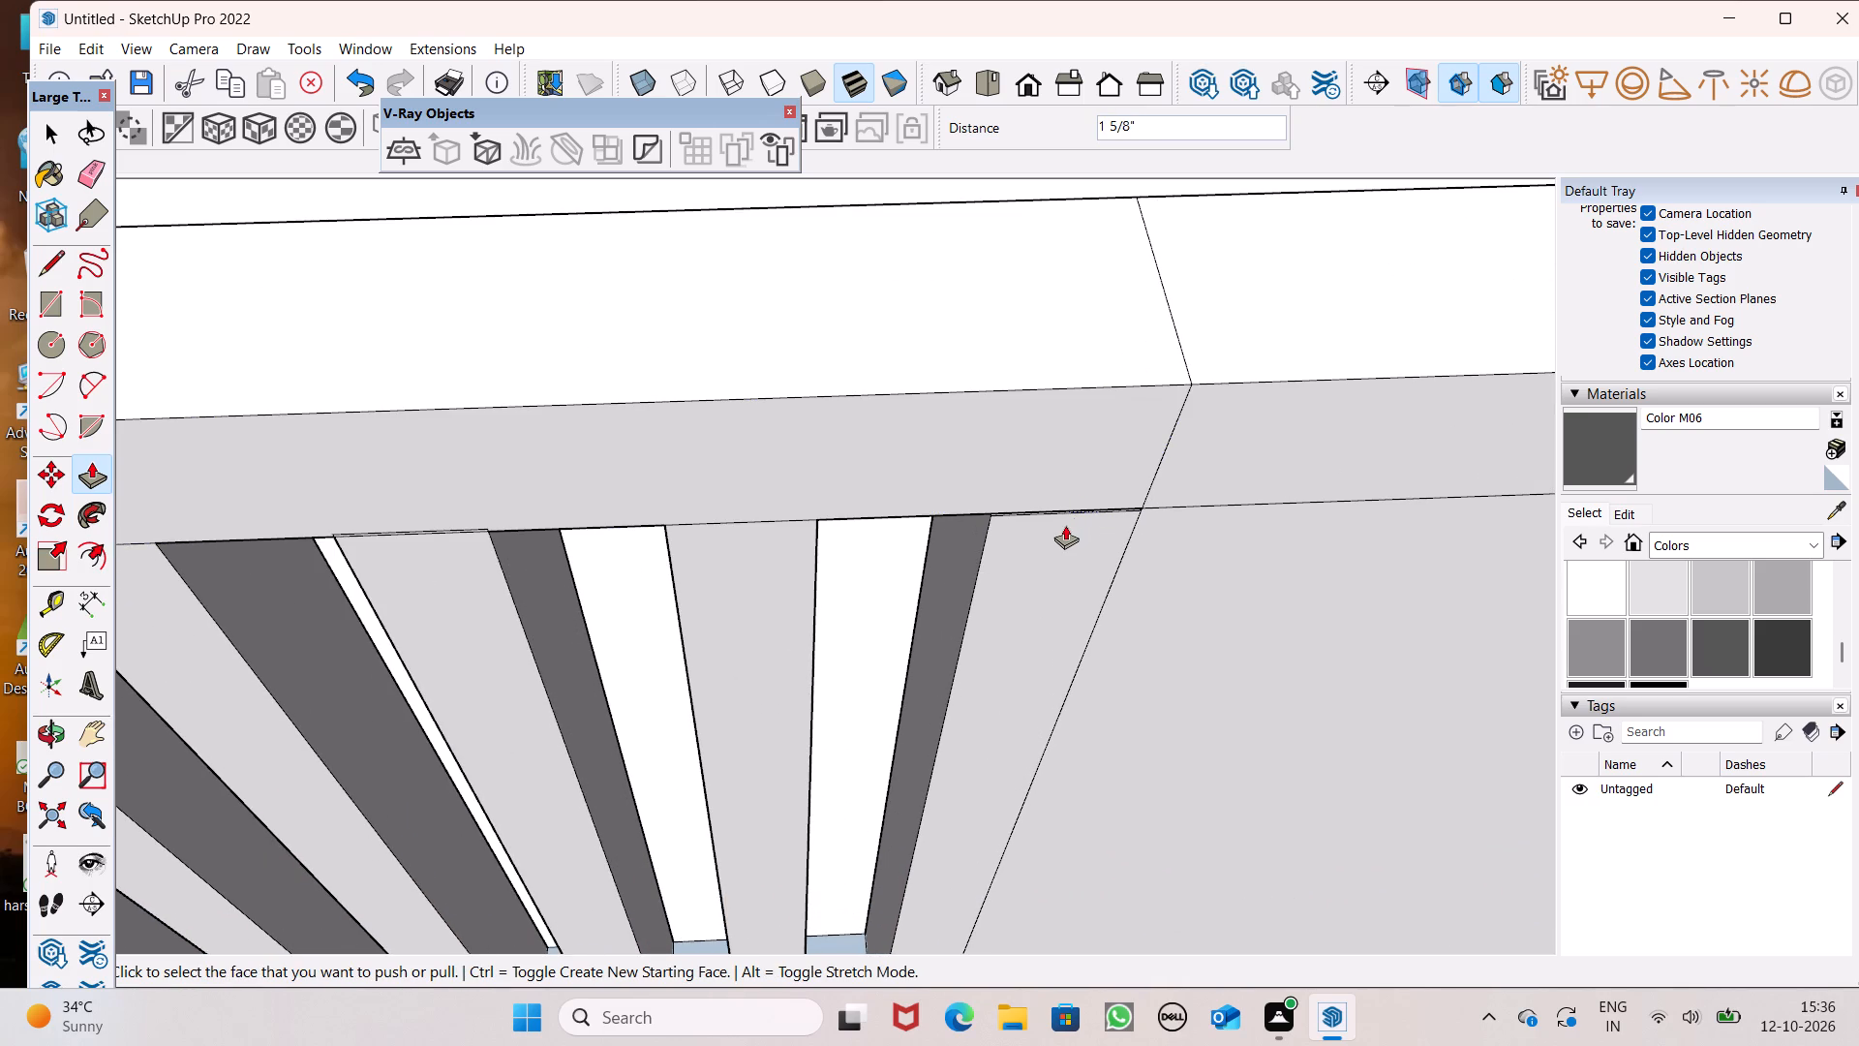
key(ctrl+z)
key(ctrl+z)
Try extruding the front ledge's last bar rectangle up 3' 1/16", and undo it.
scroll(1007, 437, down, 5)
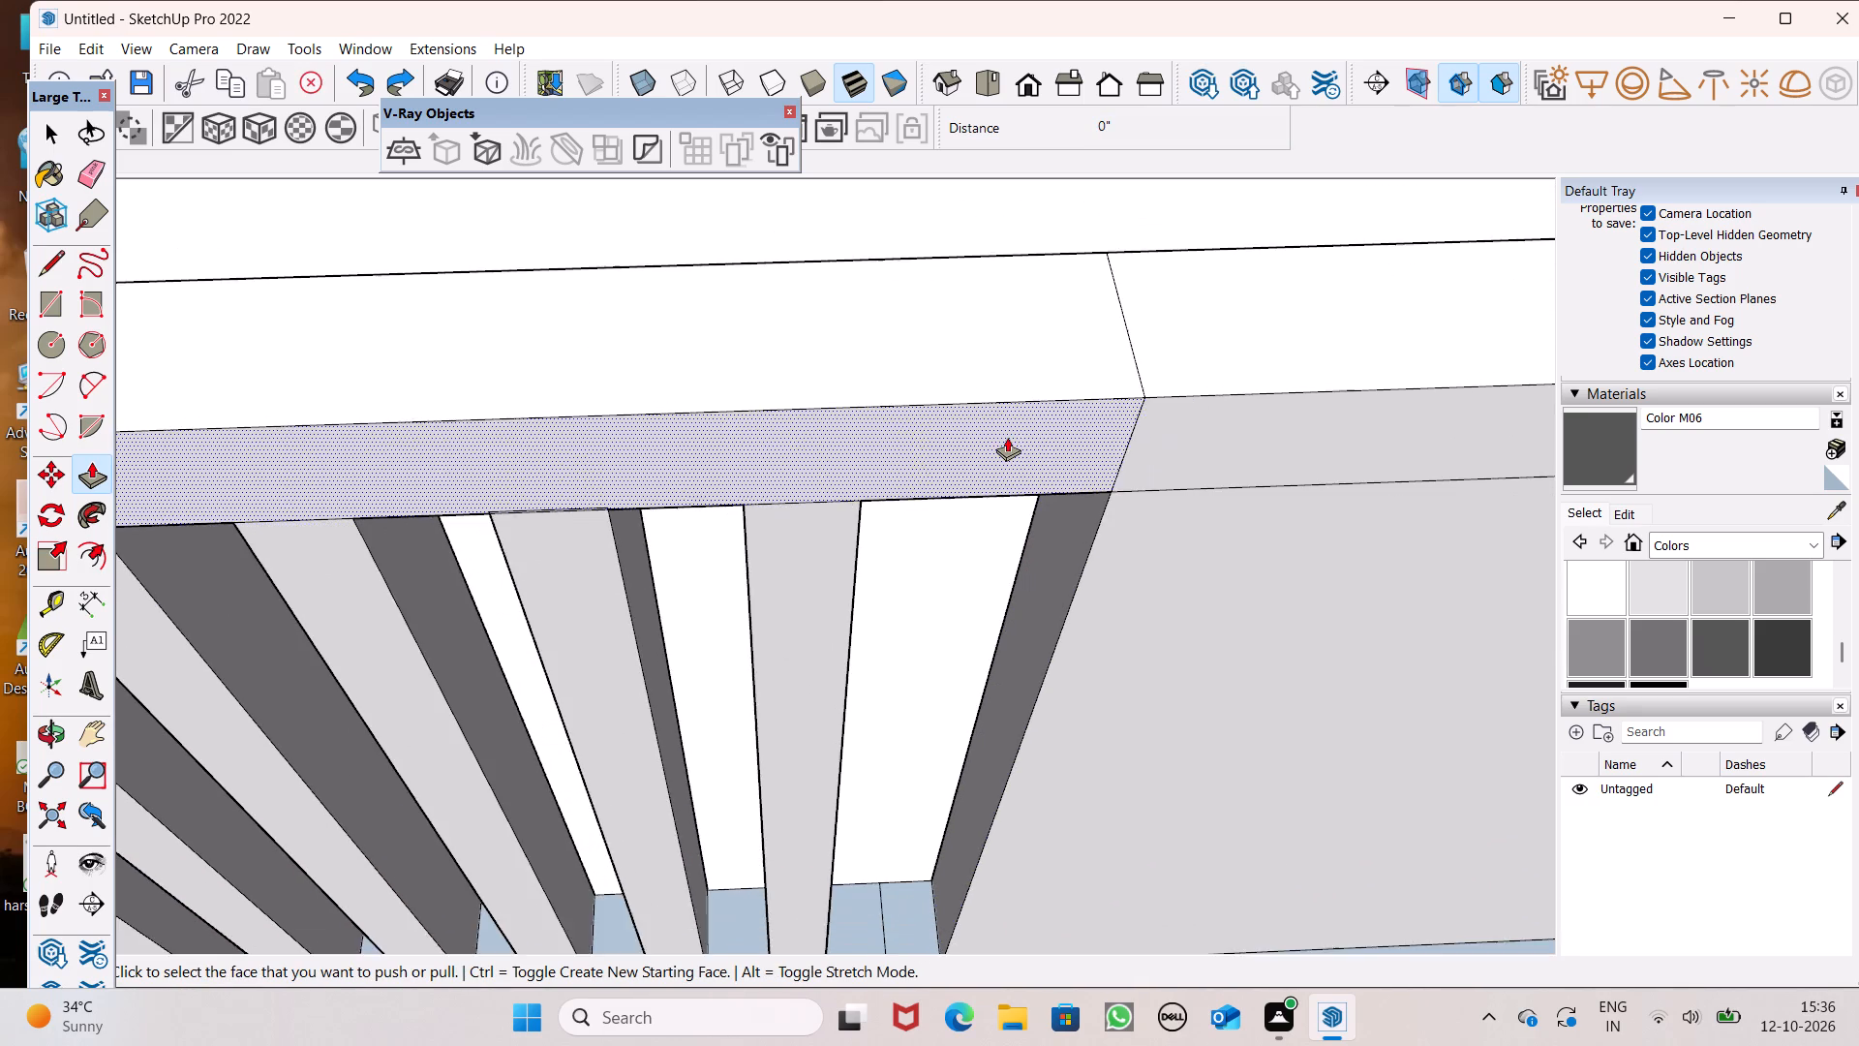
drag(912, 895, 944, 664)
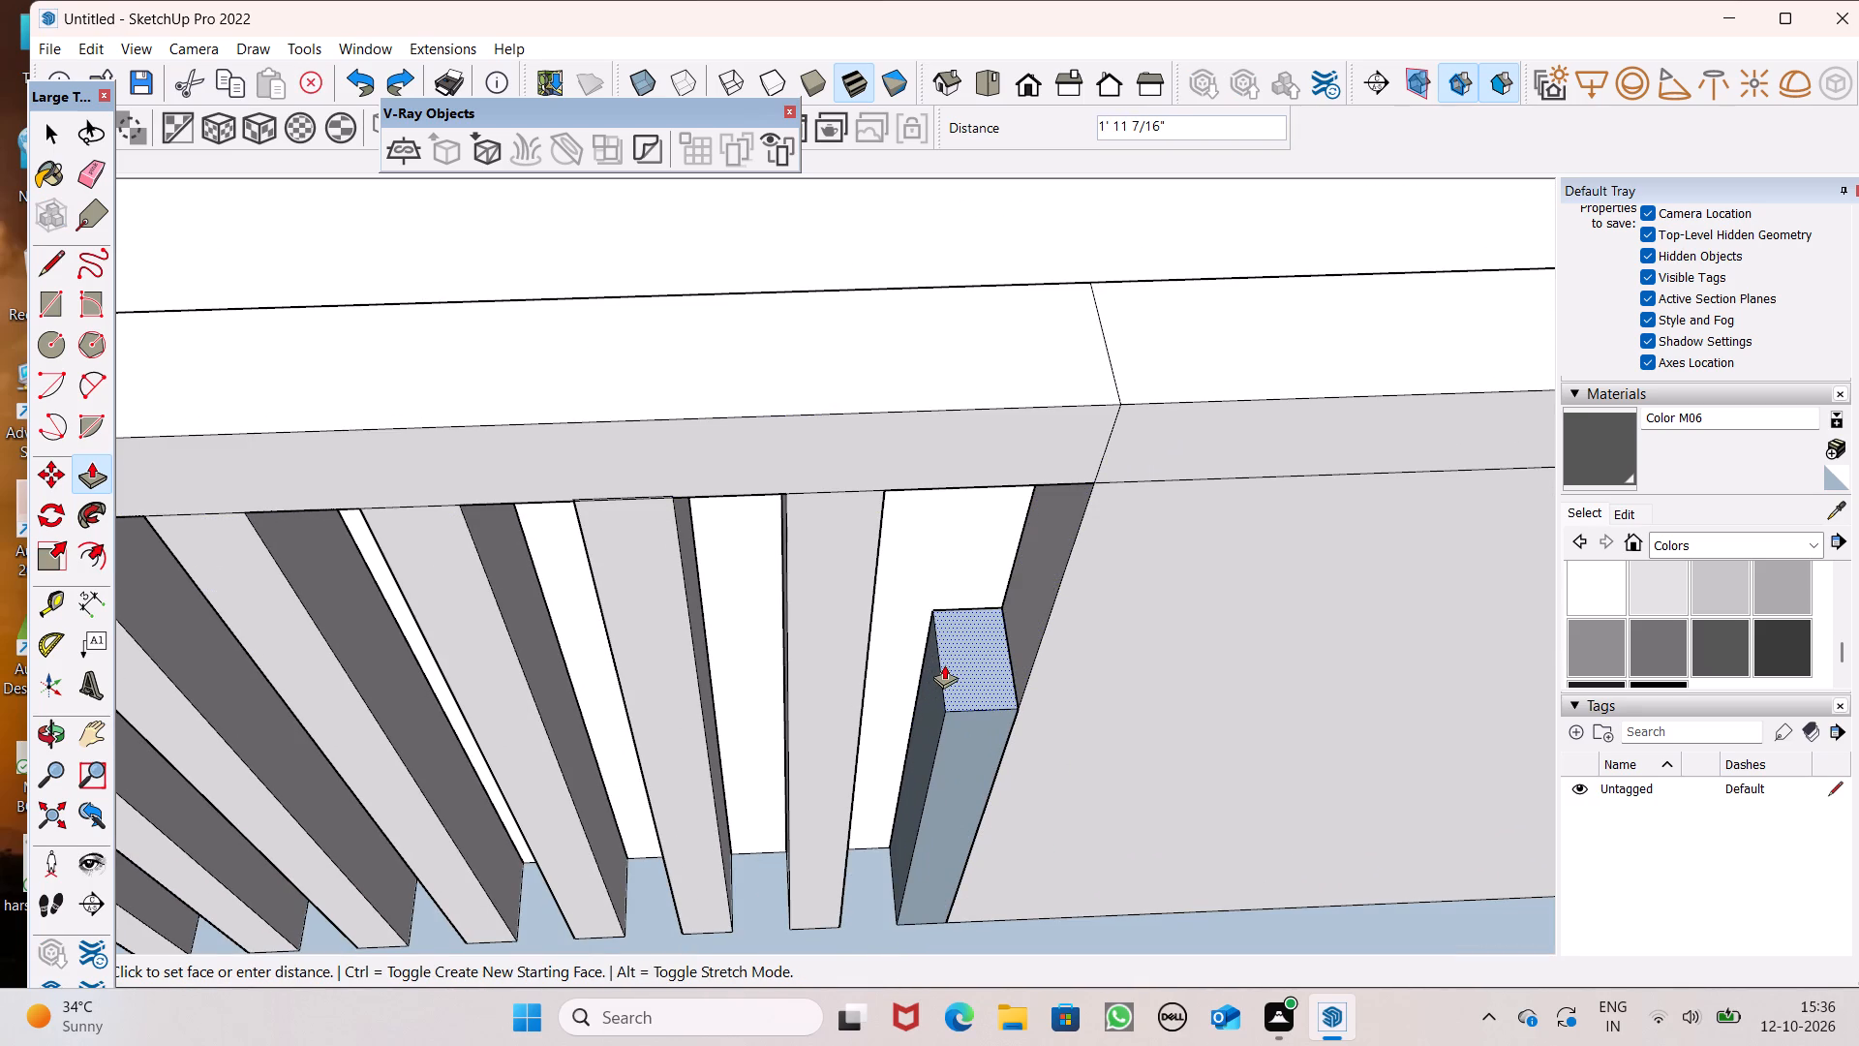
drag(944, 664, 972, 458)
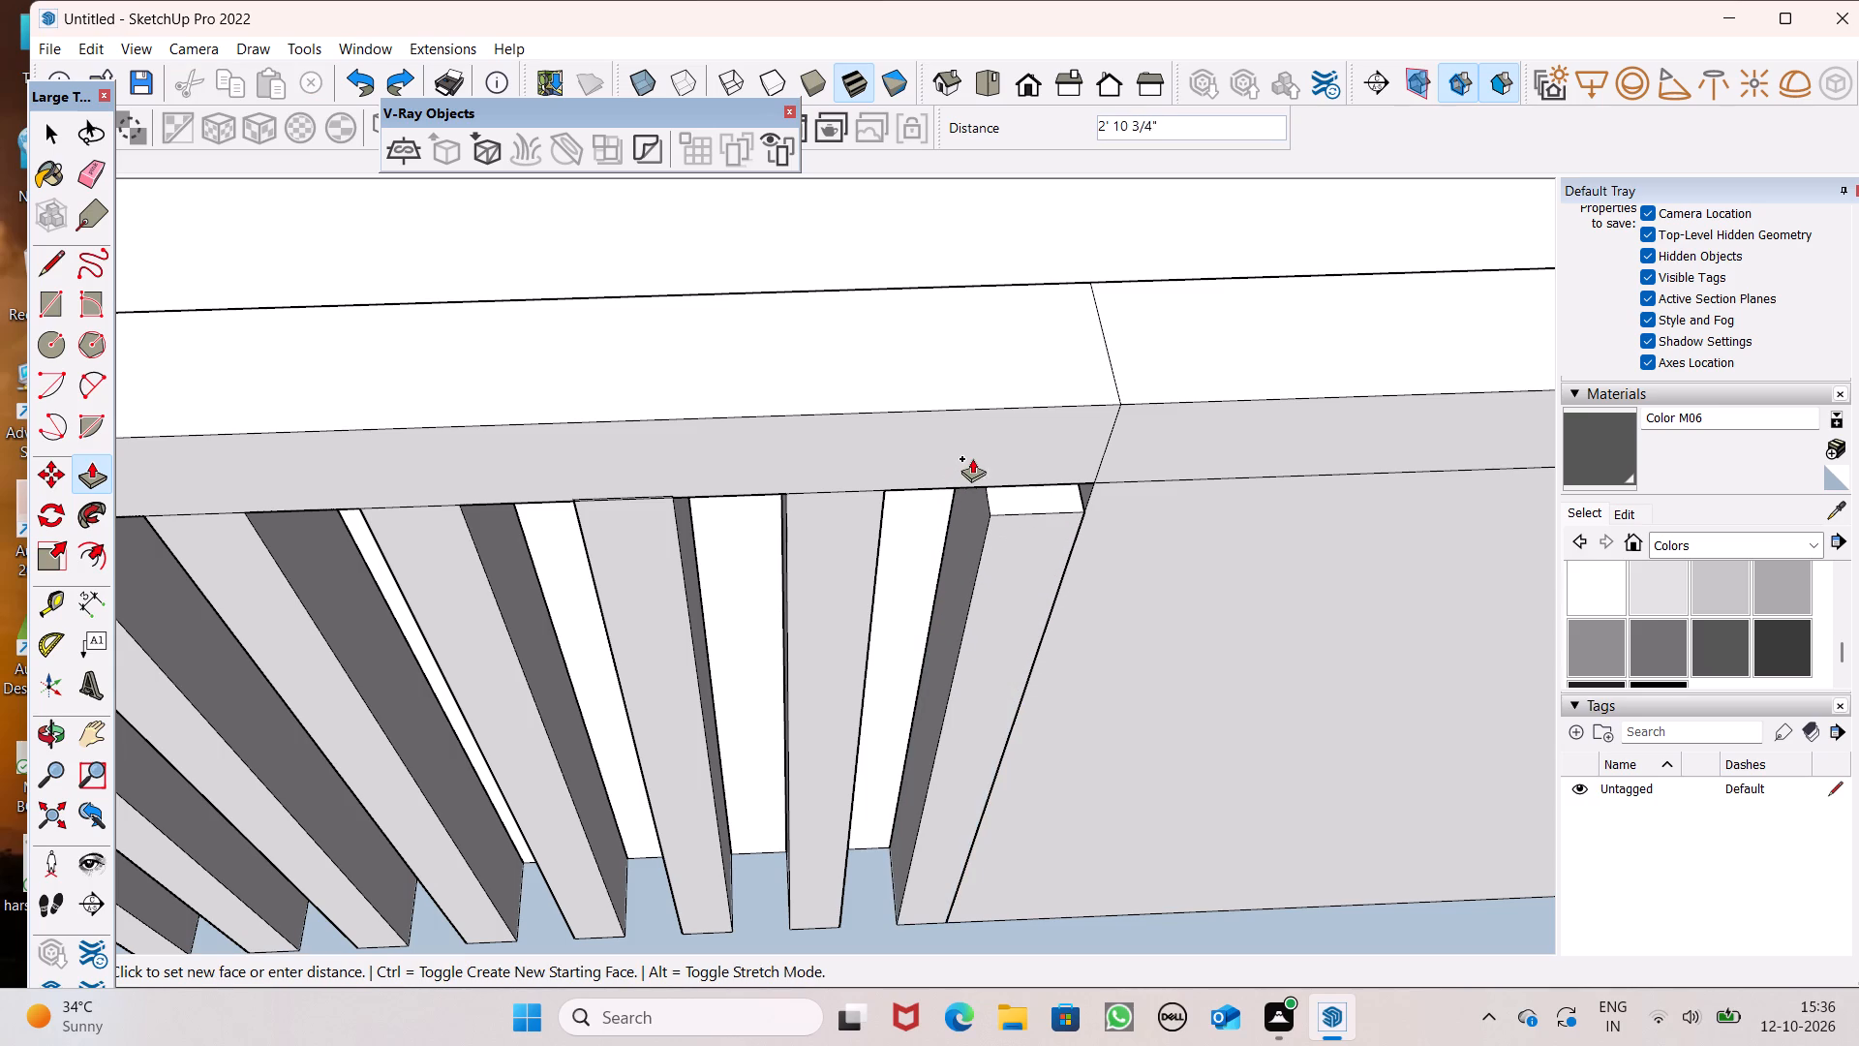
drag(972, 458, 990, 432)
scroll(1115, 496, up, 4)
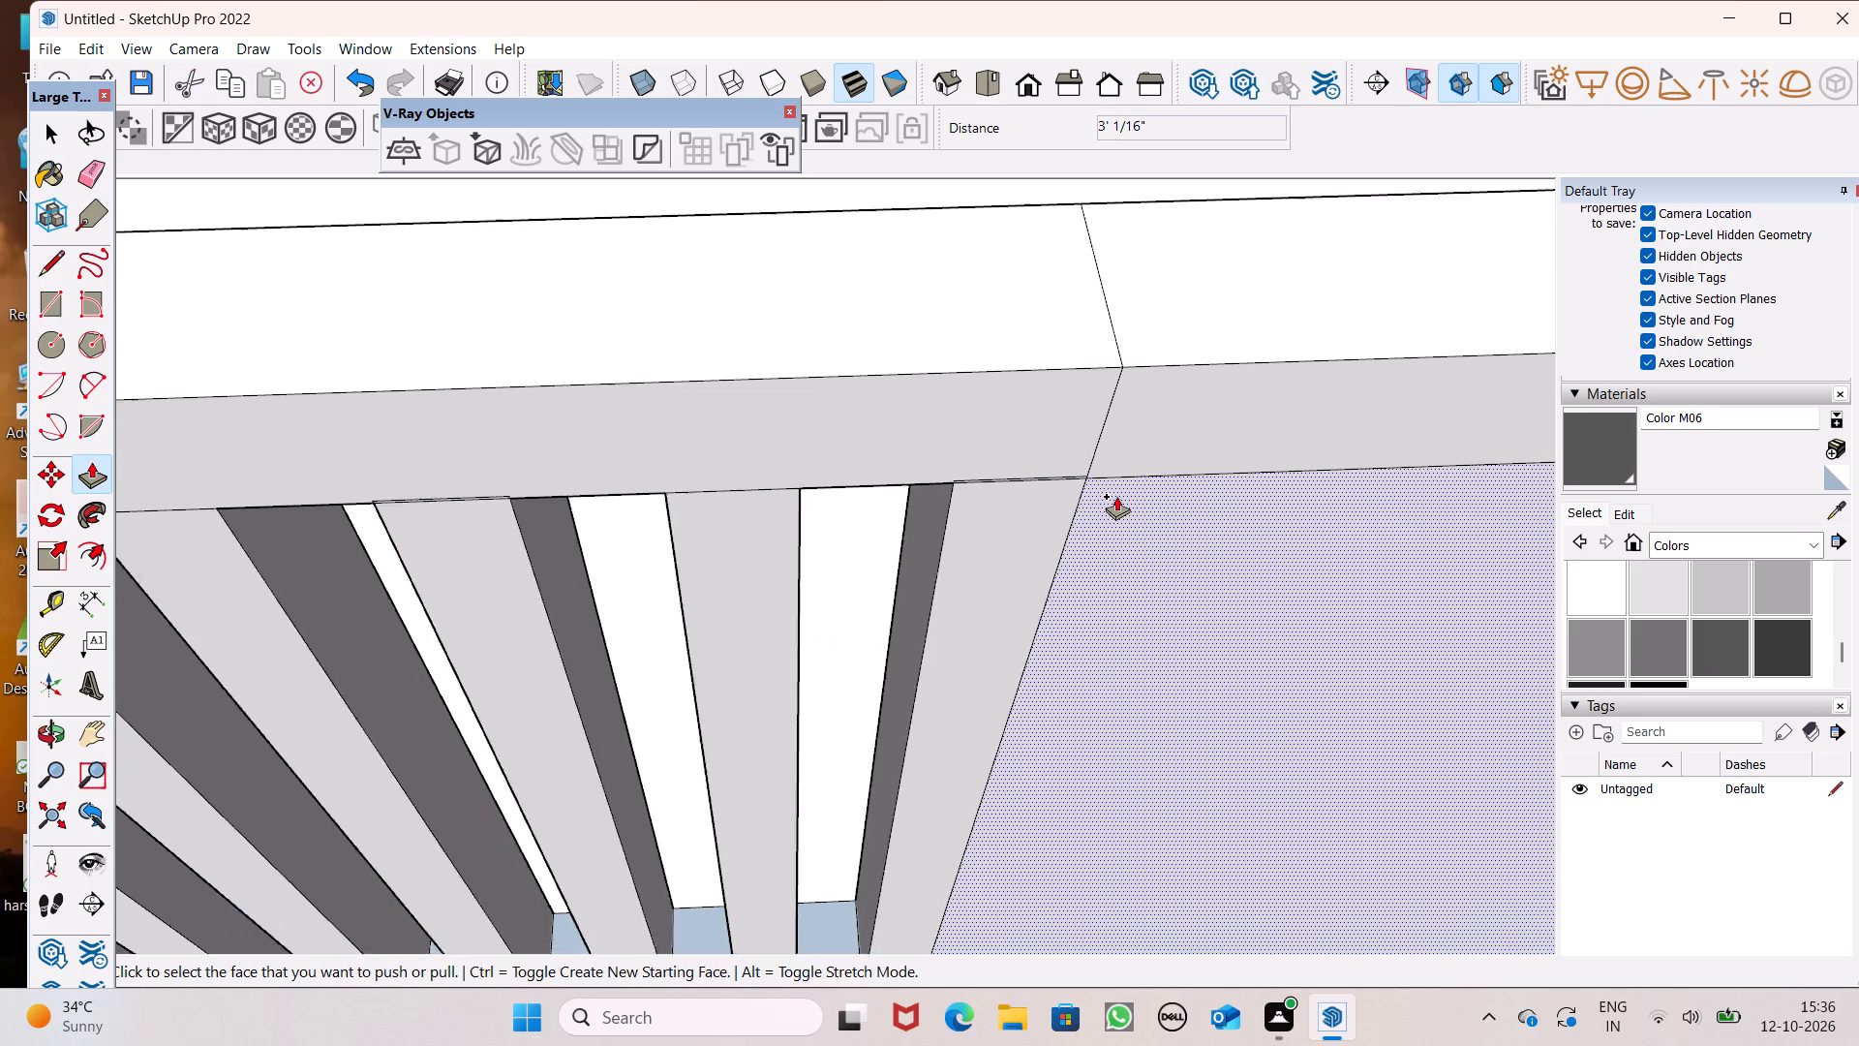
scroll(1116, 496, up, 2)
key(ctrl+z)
Extrude the front ledge's last bar rectangle, beside the solid parapet, up 3' to the cap's underside.
scroll(967, 404, down, 4)
scroll(889, 862, down, 3)
scroll(907, 531, down, 8)
middle_drag(977, 642, 998, 791)
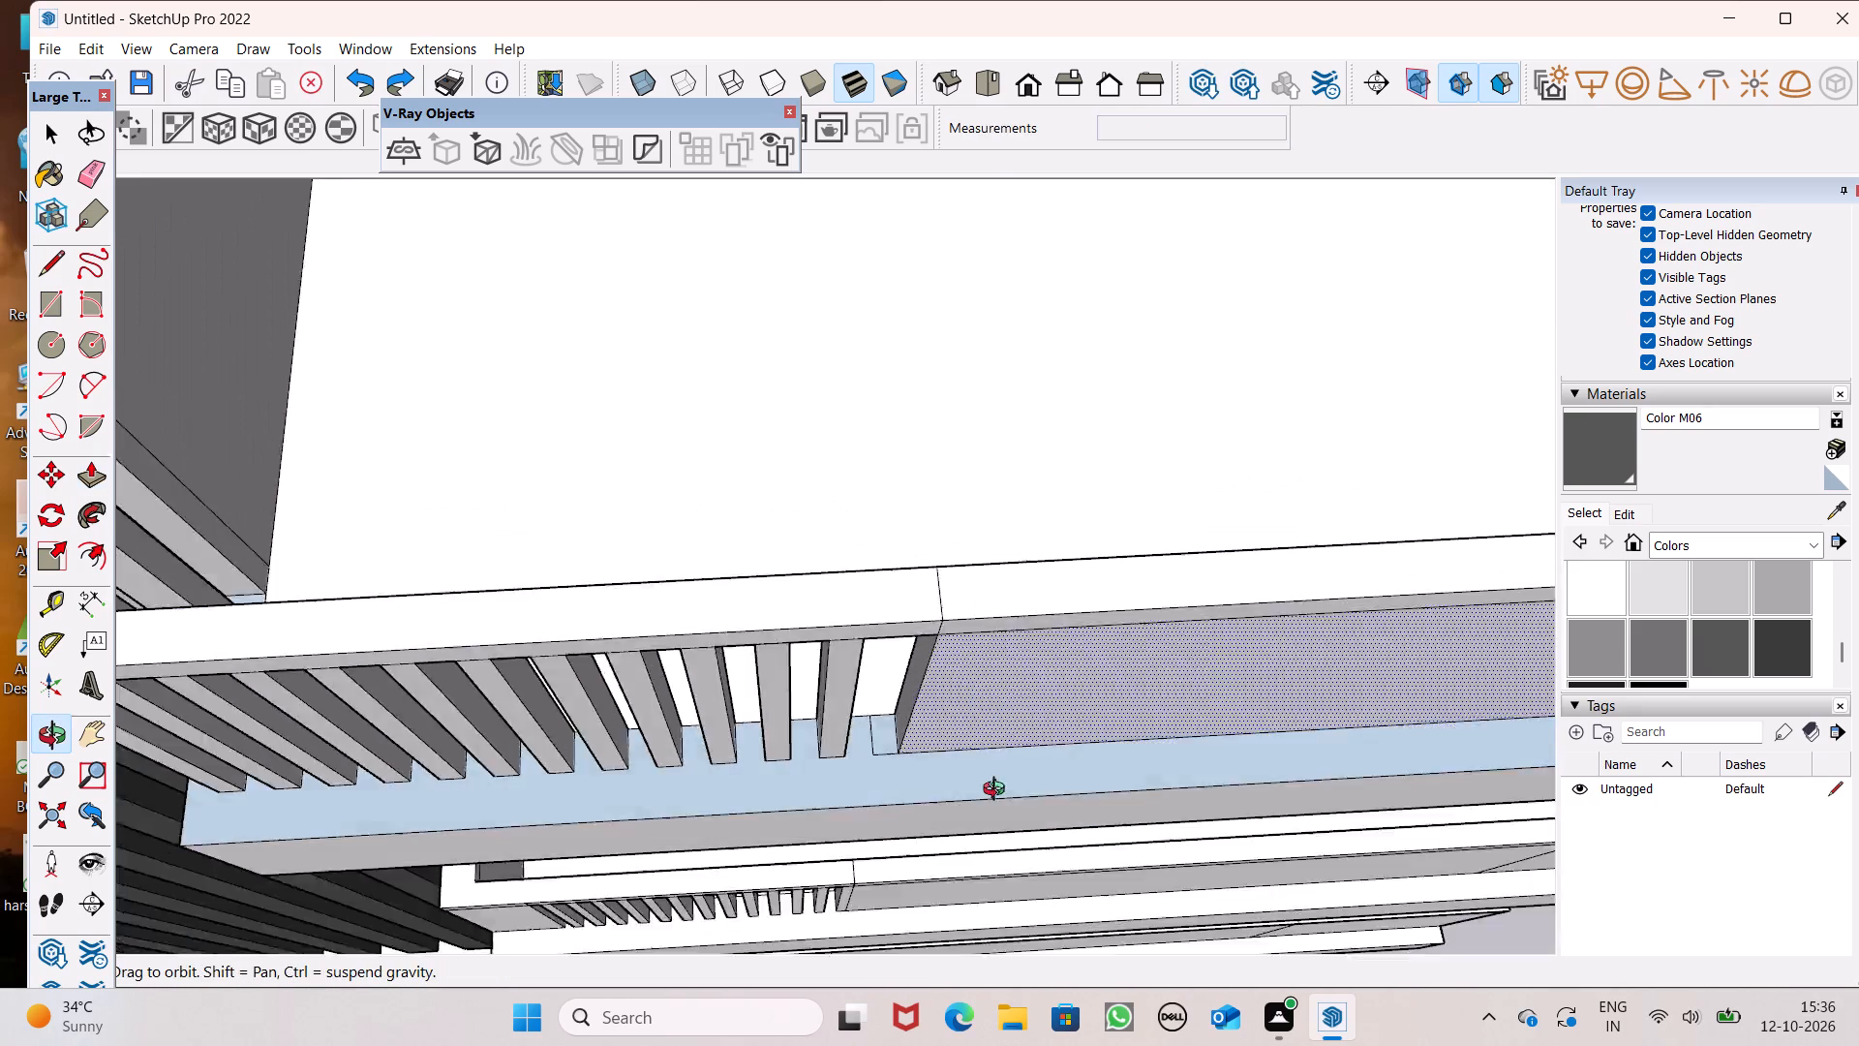
middle_drag(998, 791, 1002, 817)
scroll(963, 720, up, 7)
middle_drag(929, 667, 932, 613)
scroll(932, 613, up, 1)
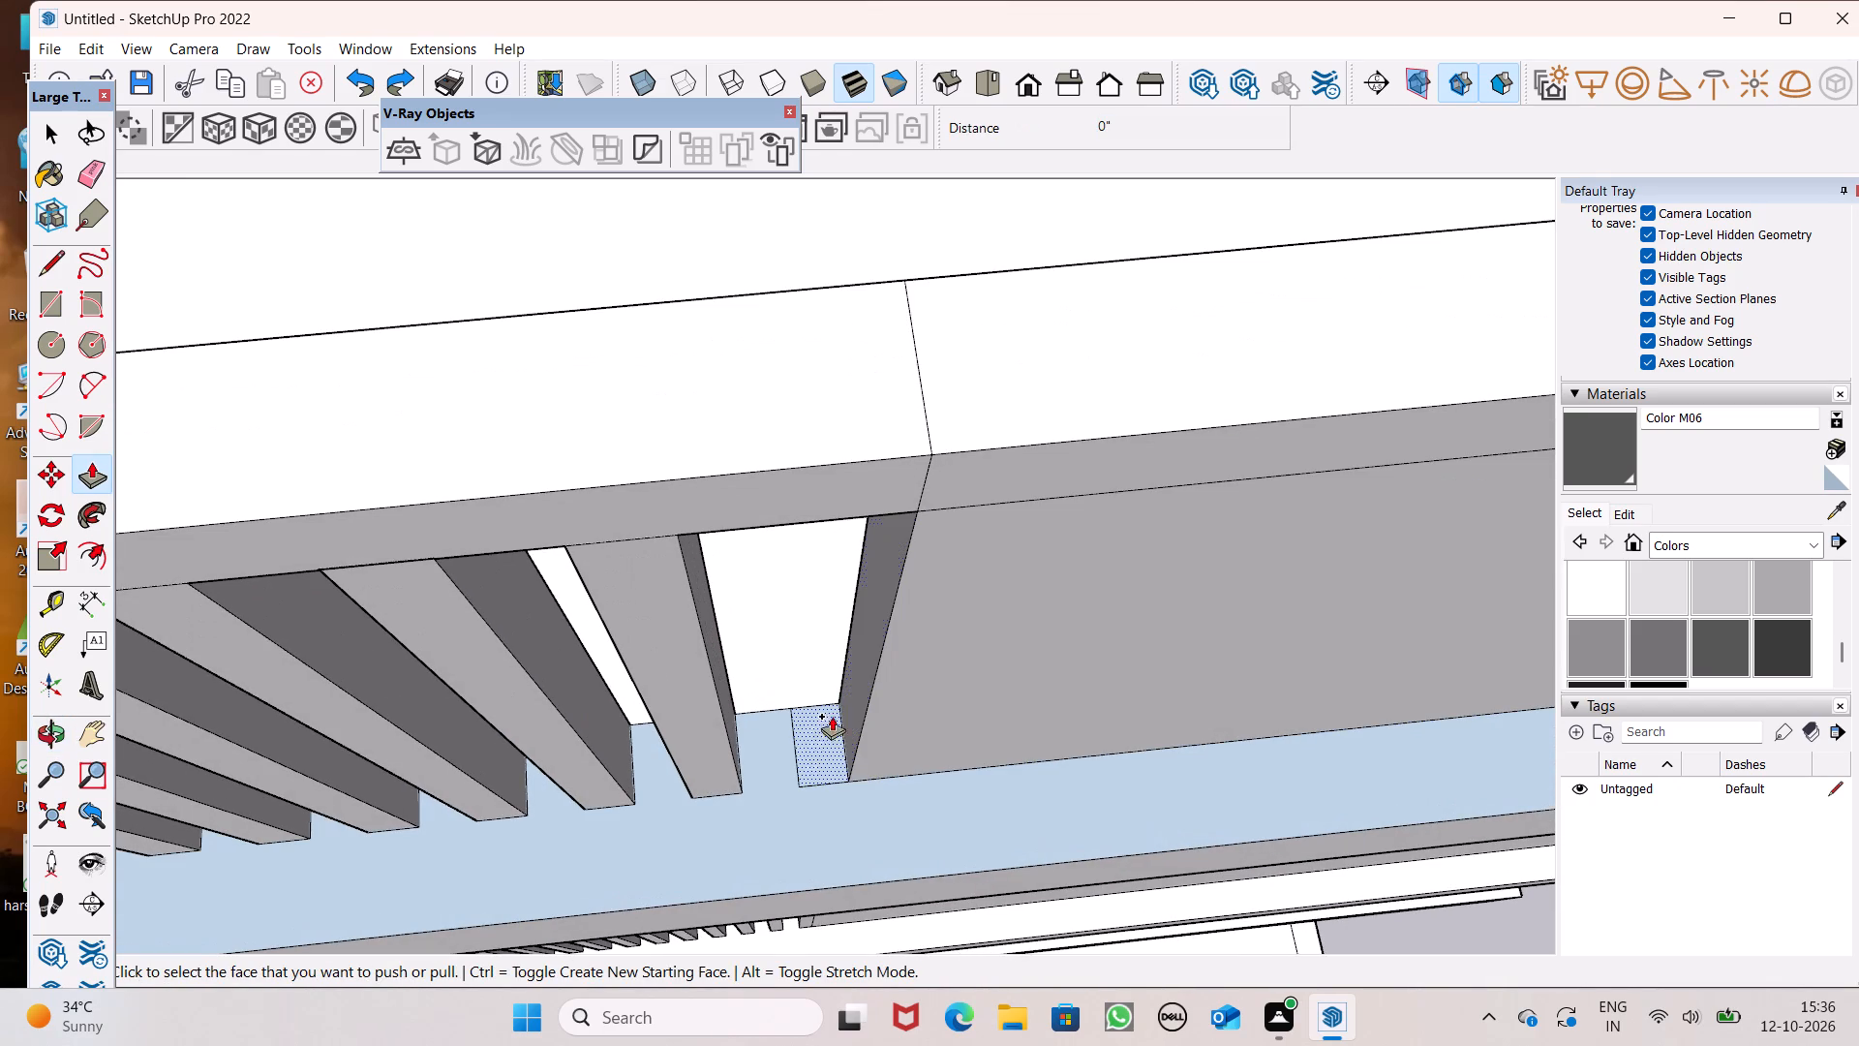
drag(815, 745, 881, 522)
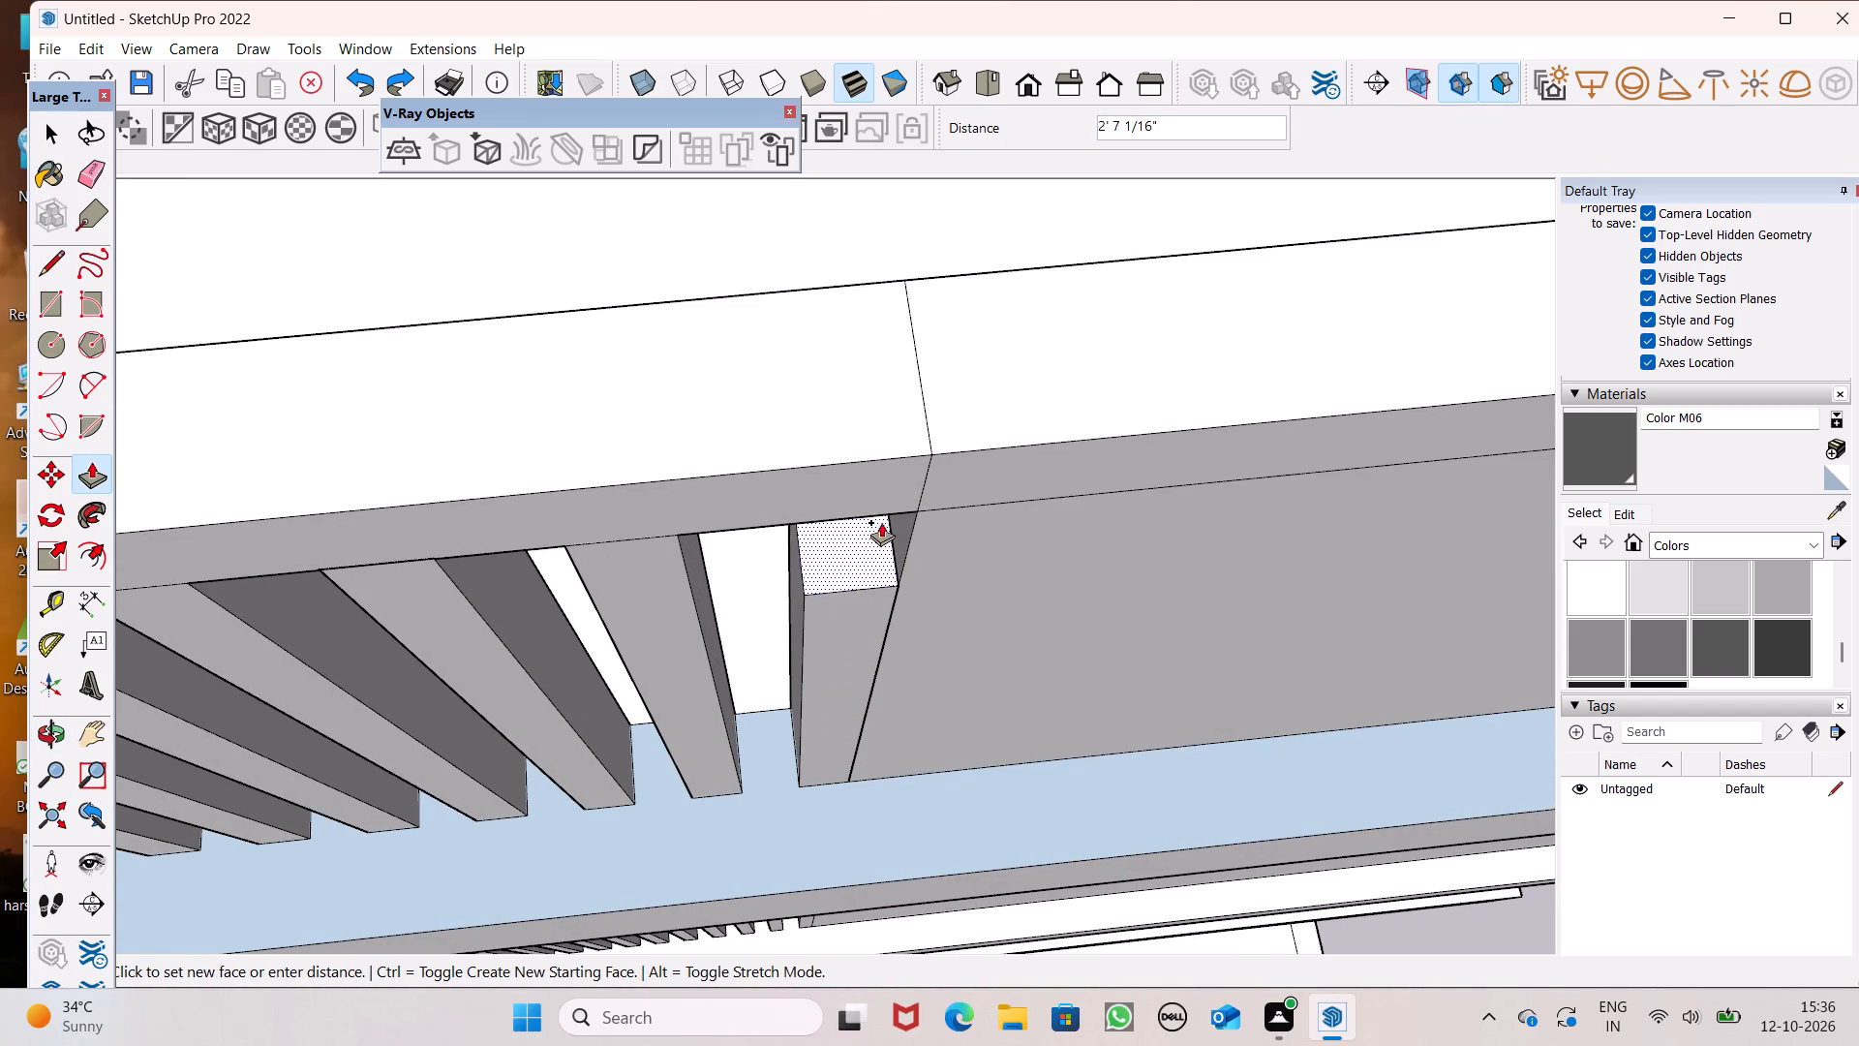
drag(881, 522, 889, 514)
Examine the upper balcony's front bars up close and compare them with the balconies below.
scroll(832, 512, down, 6)
scroll(911, 485, down, 1)
scroll(912, 488, up, 1)
scroll(914, 490, down, 5)
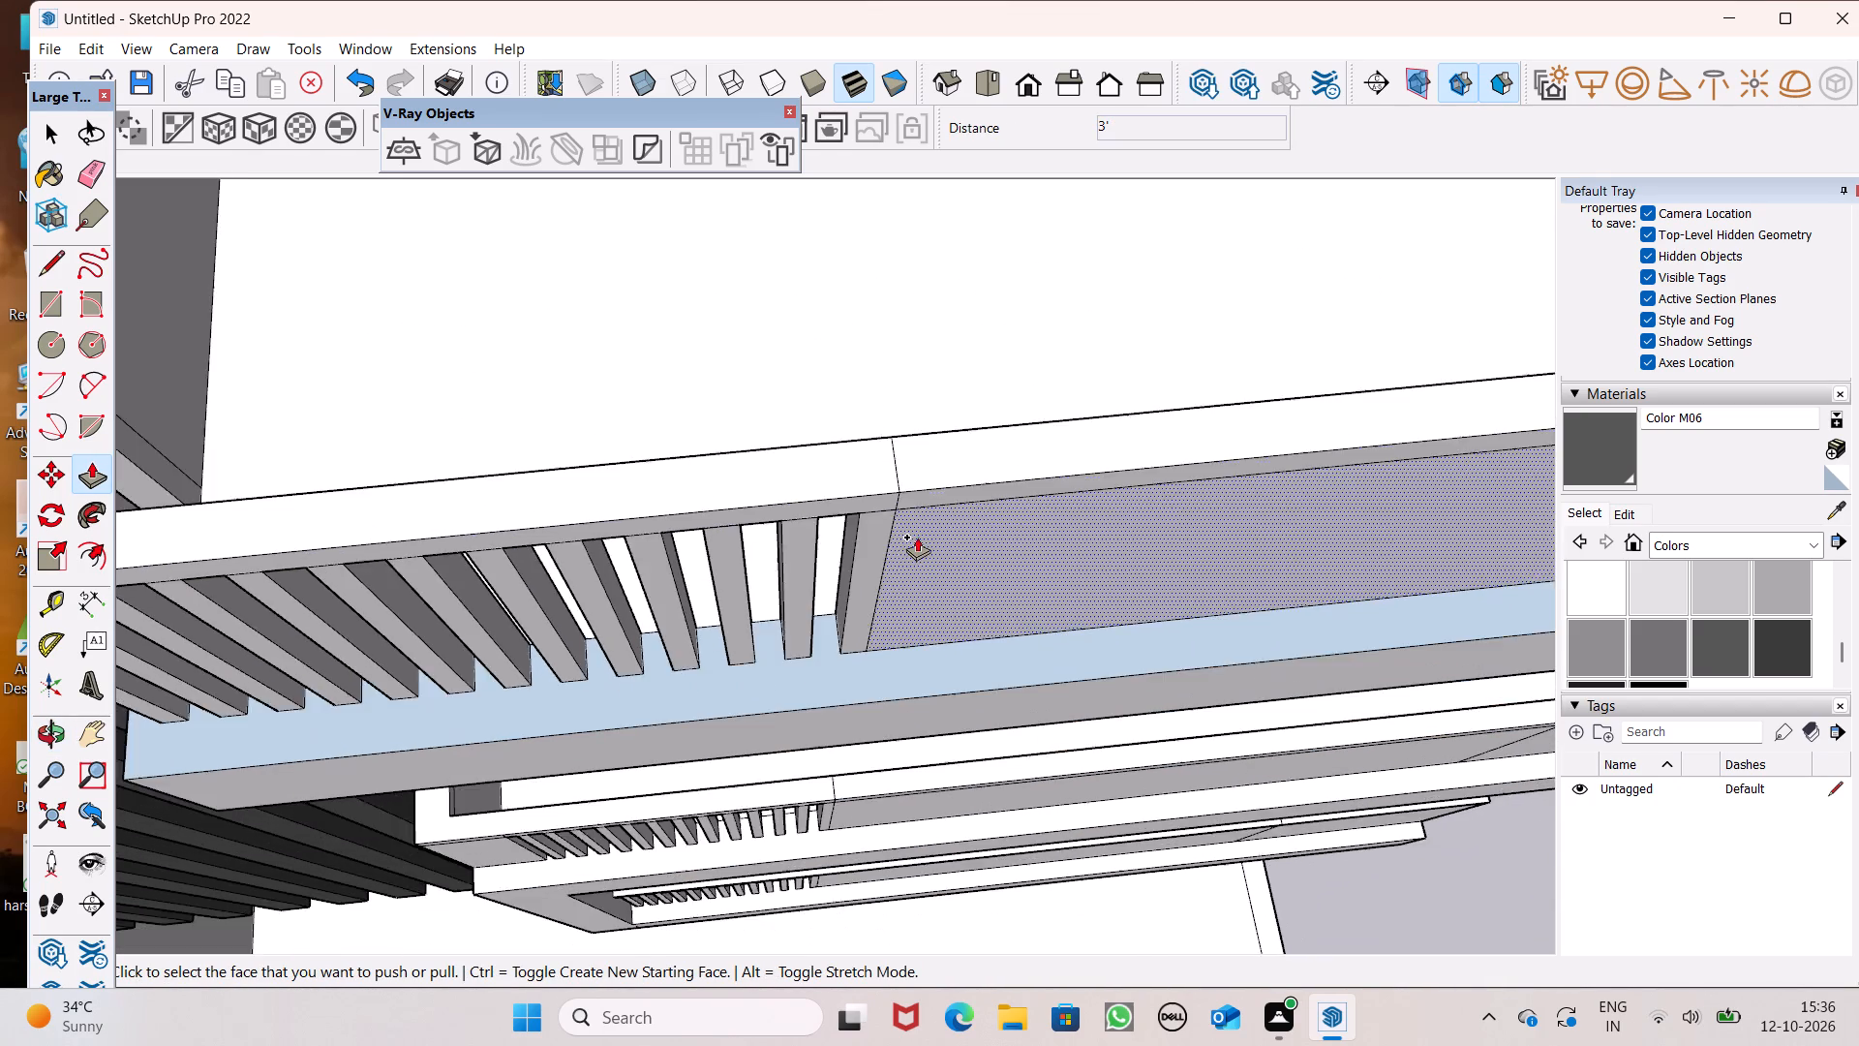
scroll(917, 537, down, 11)
middle_drag(969, 543, 947, 349)
key(space)
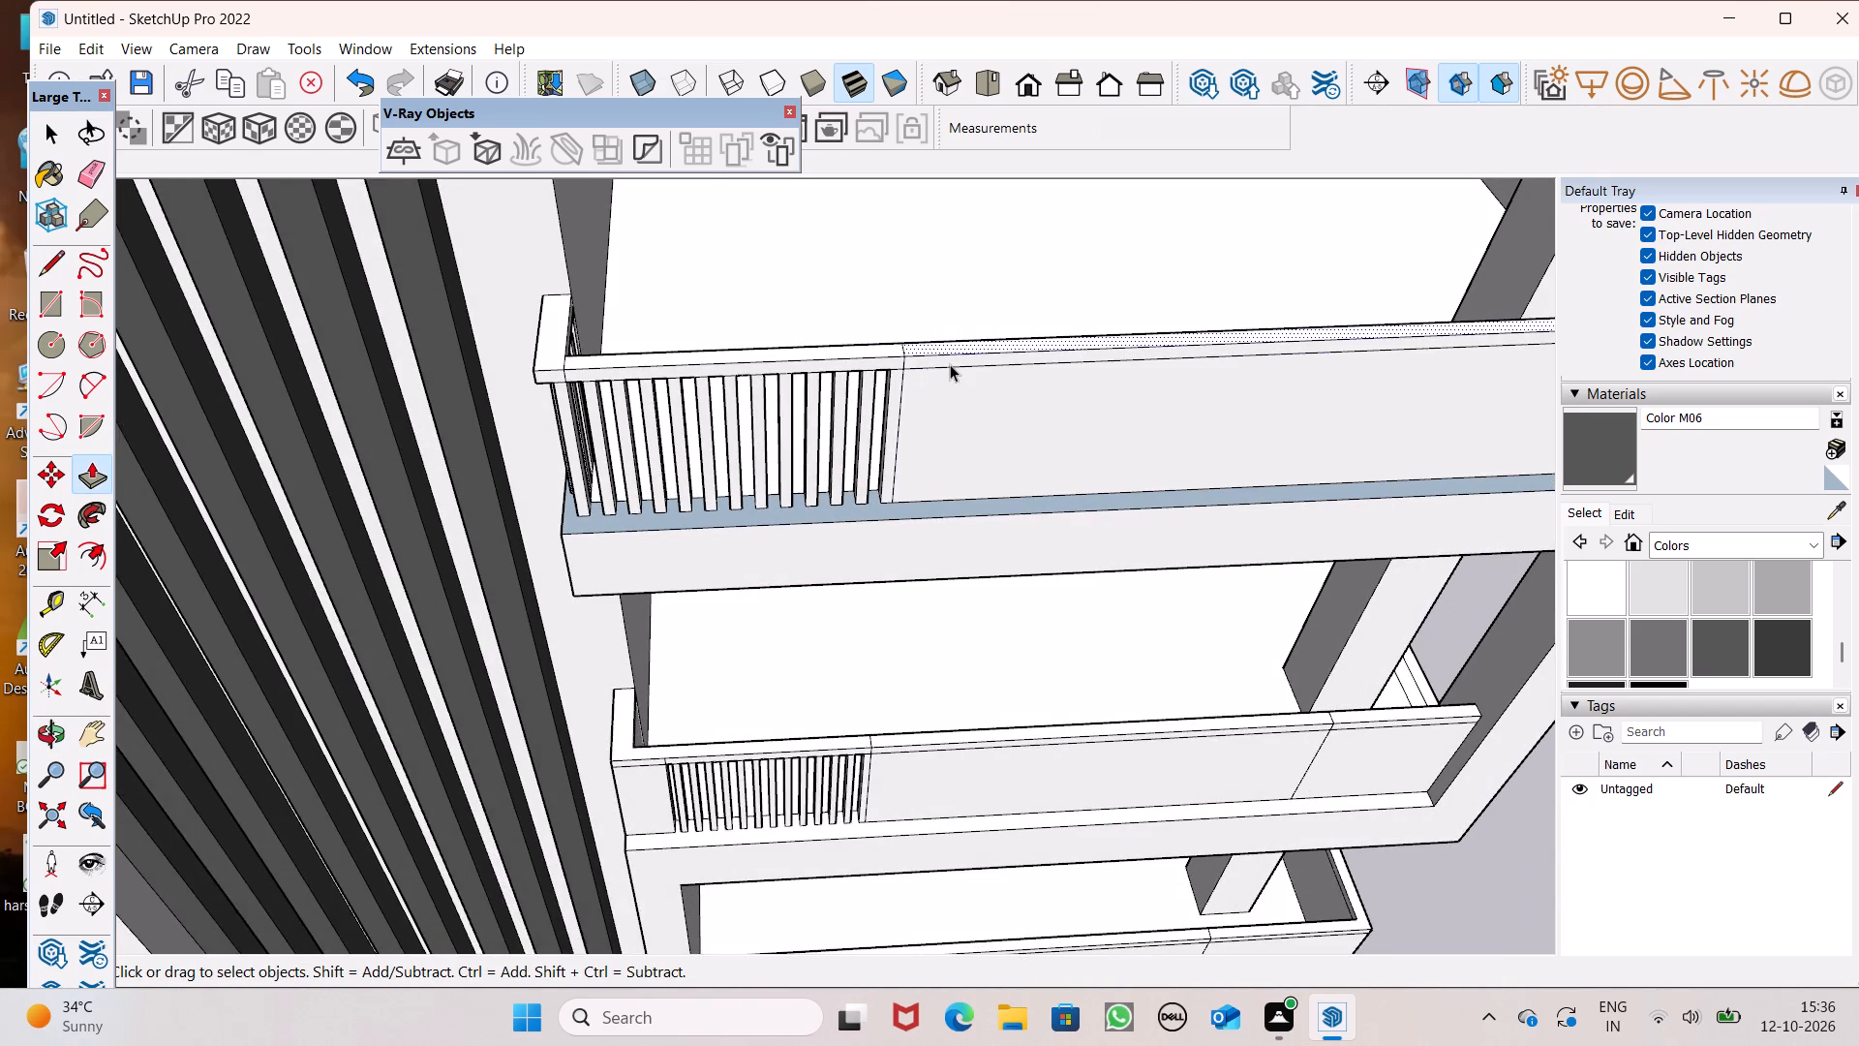
scroll(953, 372, down, 6)
middle_drag(977, 422, 977, 346)
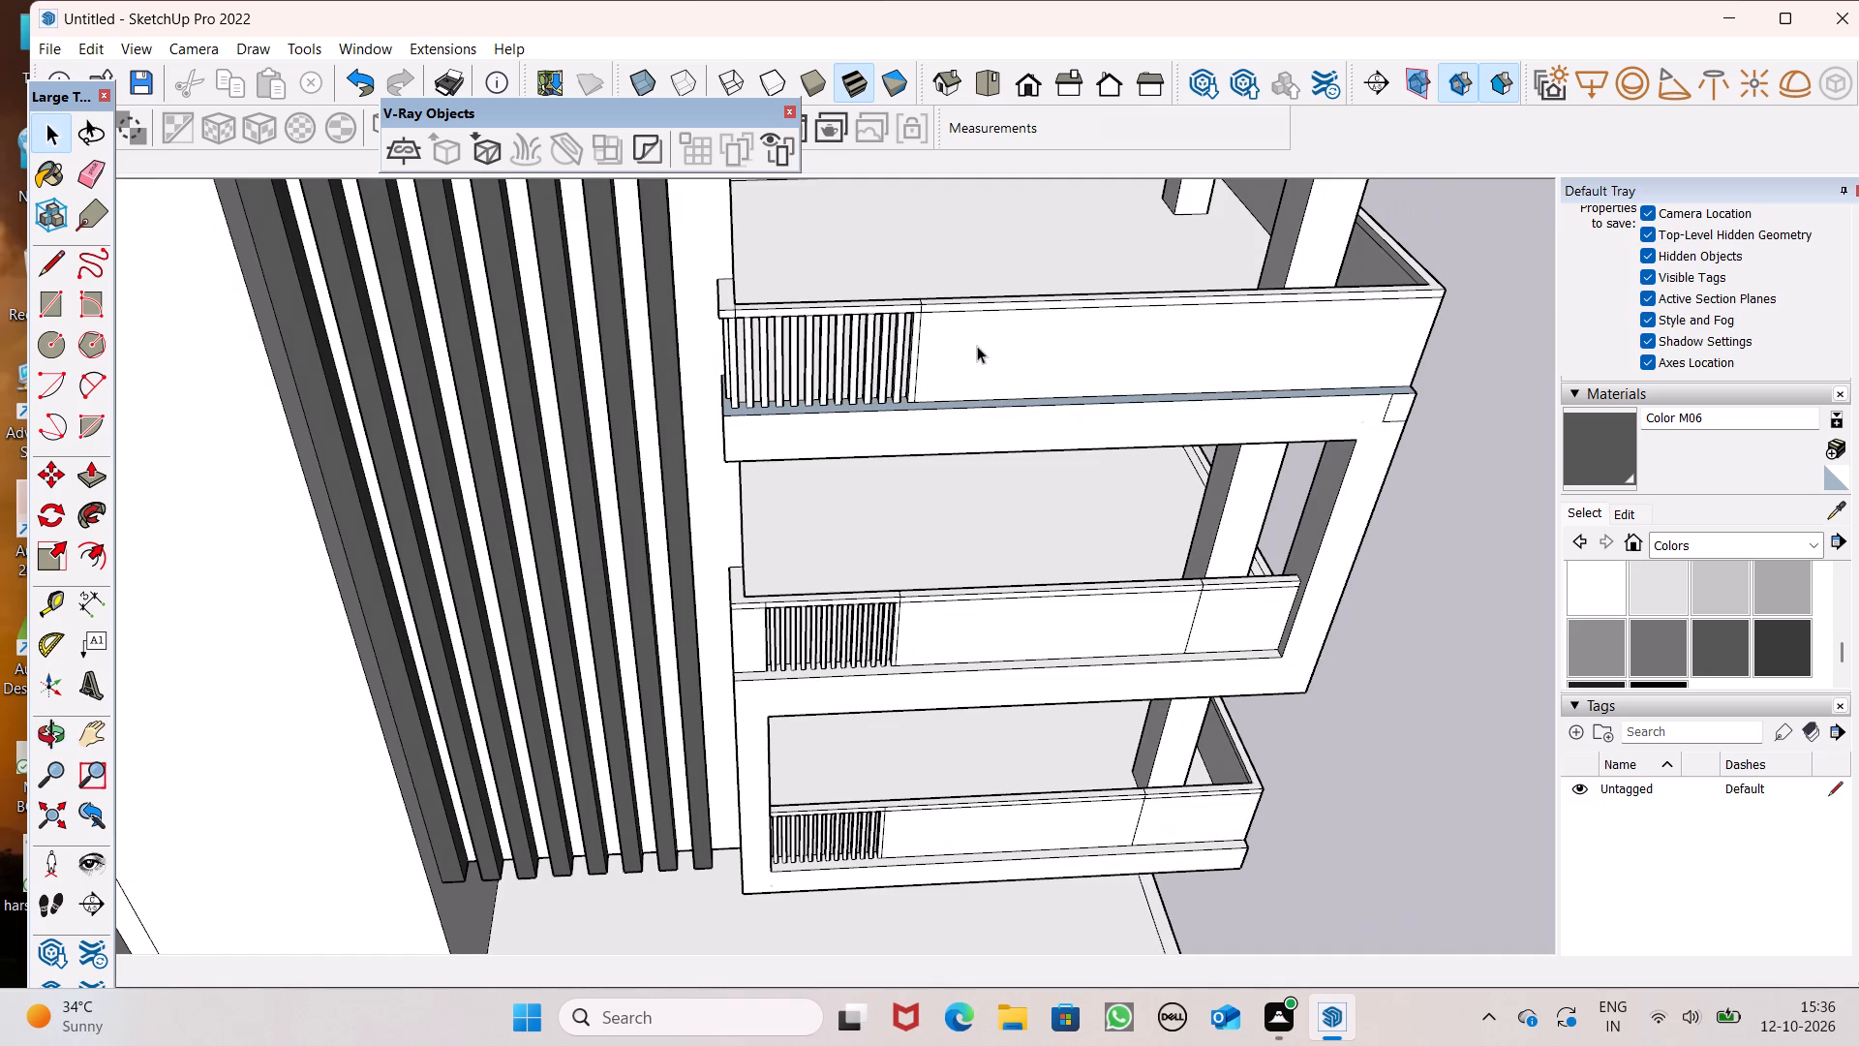
scroll(954, 315, up, 7)
scroll(896, 260, up, 5)
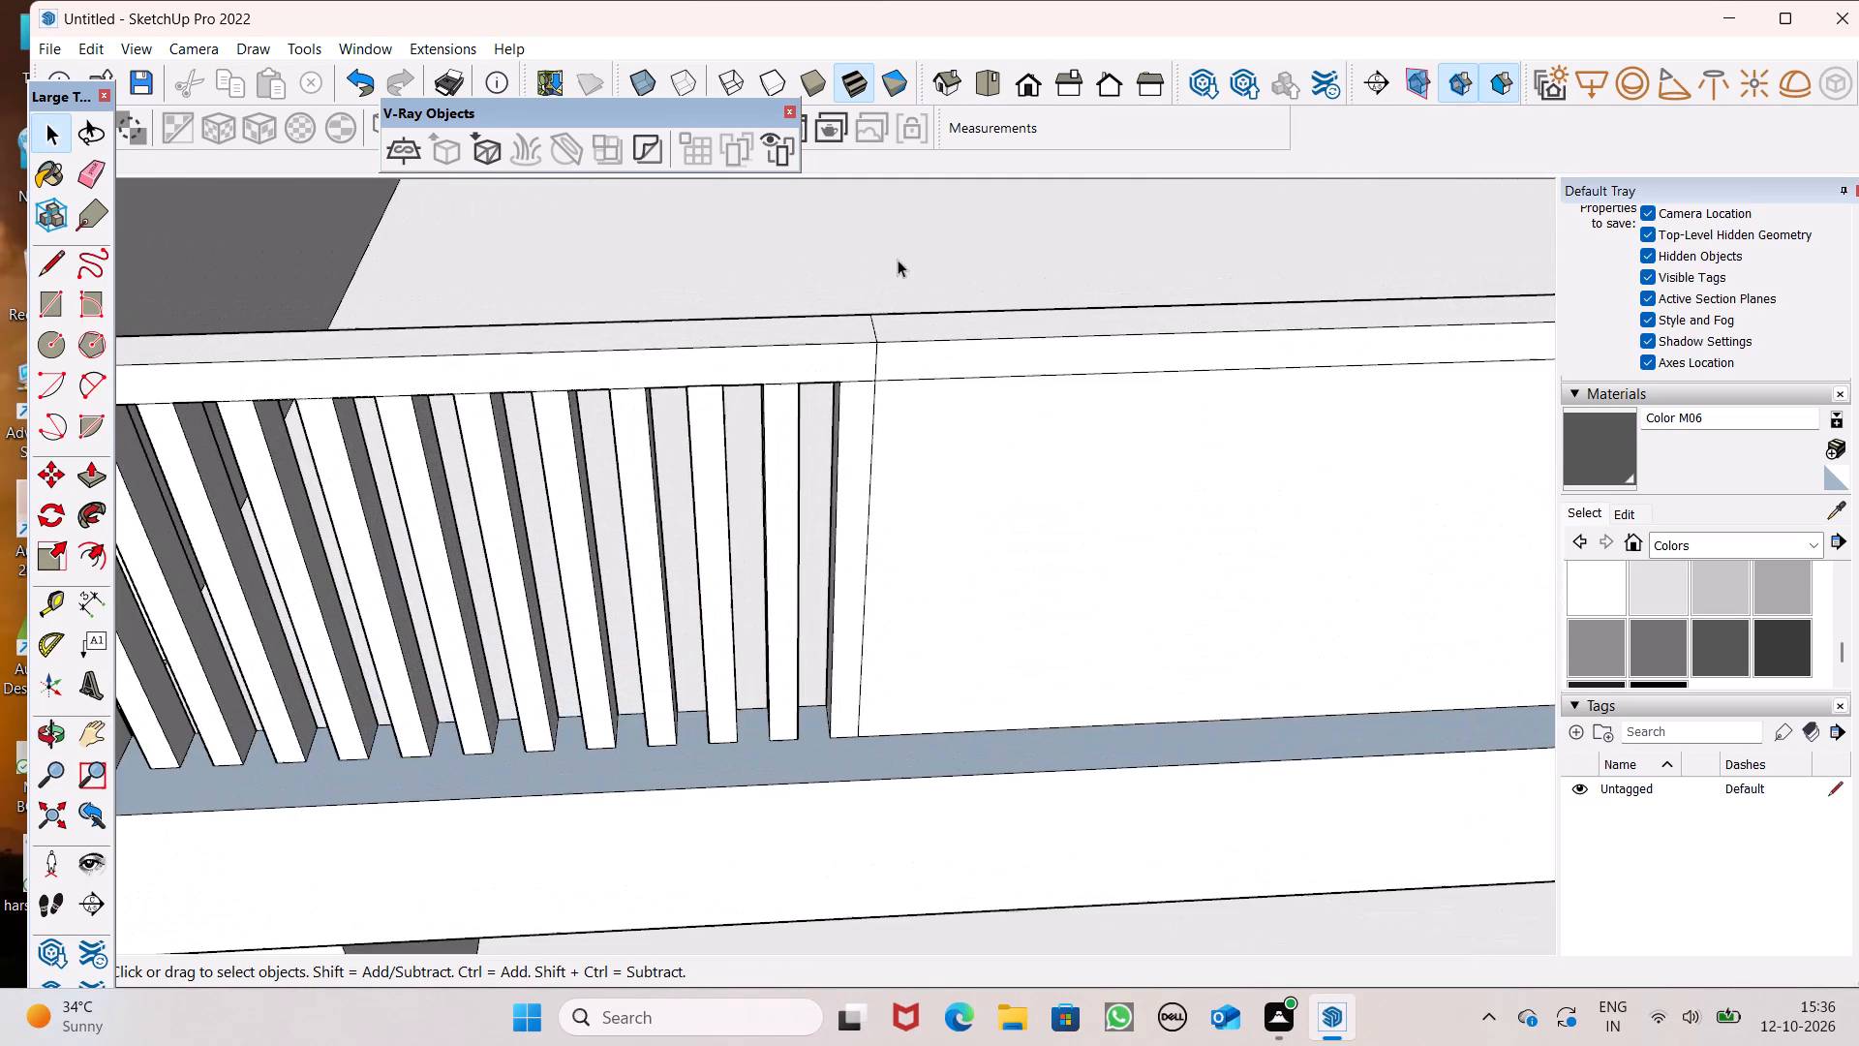
scroll(979, 378, down, 4)
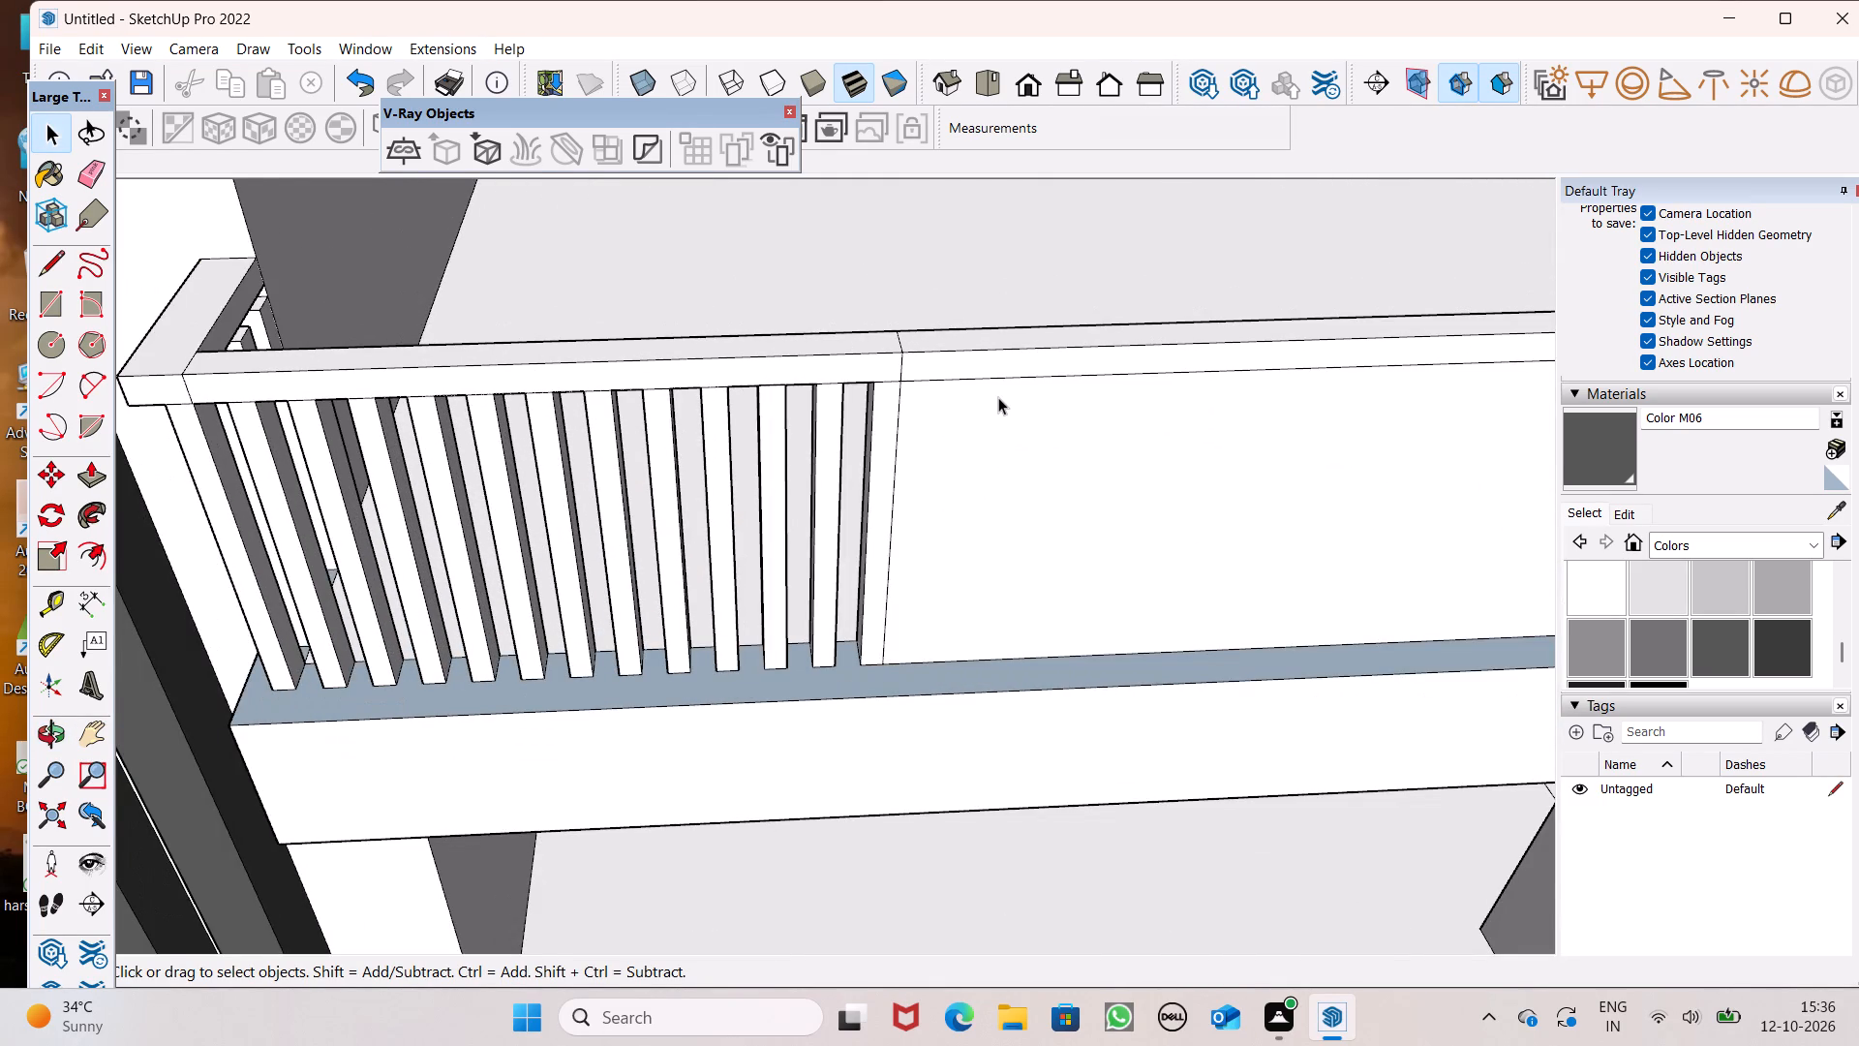
scroll(998, 397, down, 8)
scroll(755, 347, down, 10)
middle_drag(996, 471, 917, 396)
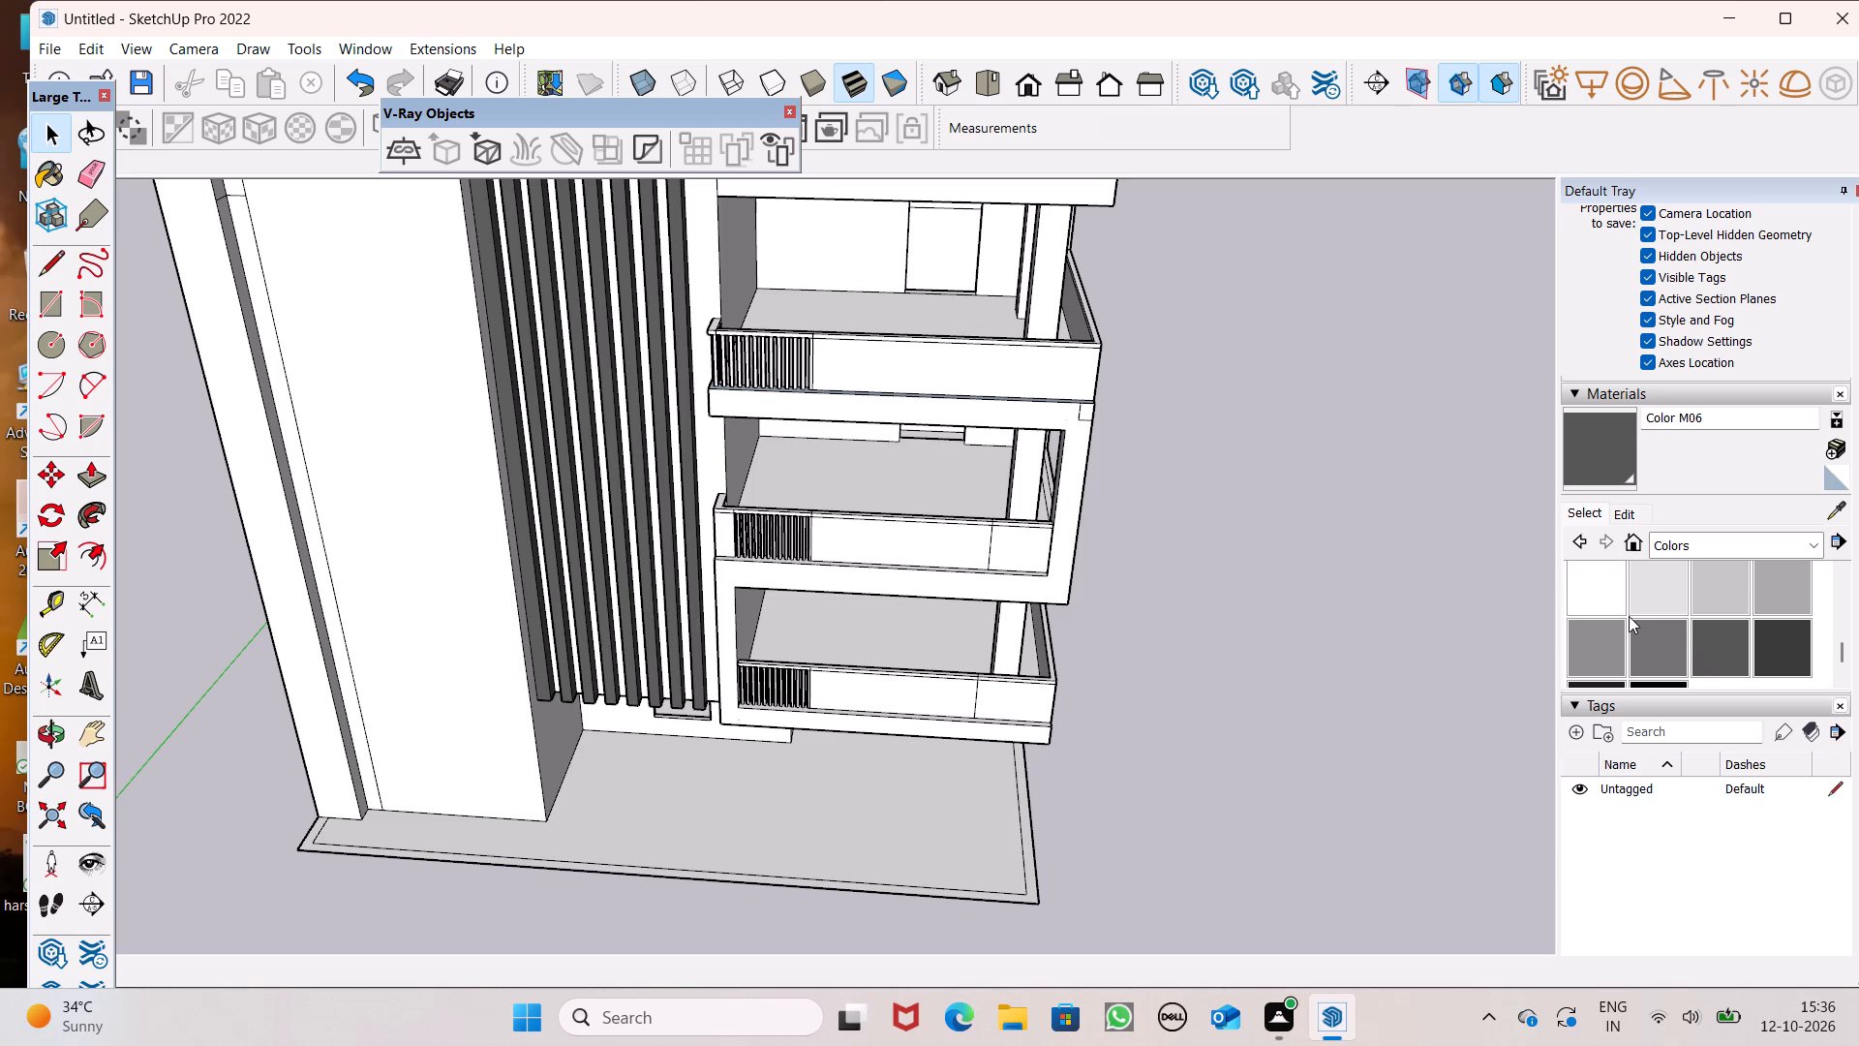
Paint the cap's top and the front face above the bars on the second-lowest balcony's parapet with dark brown Color C08.
scroll(1709, 597, up, 2)
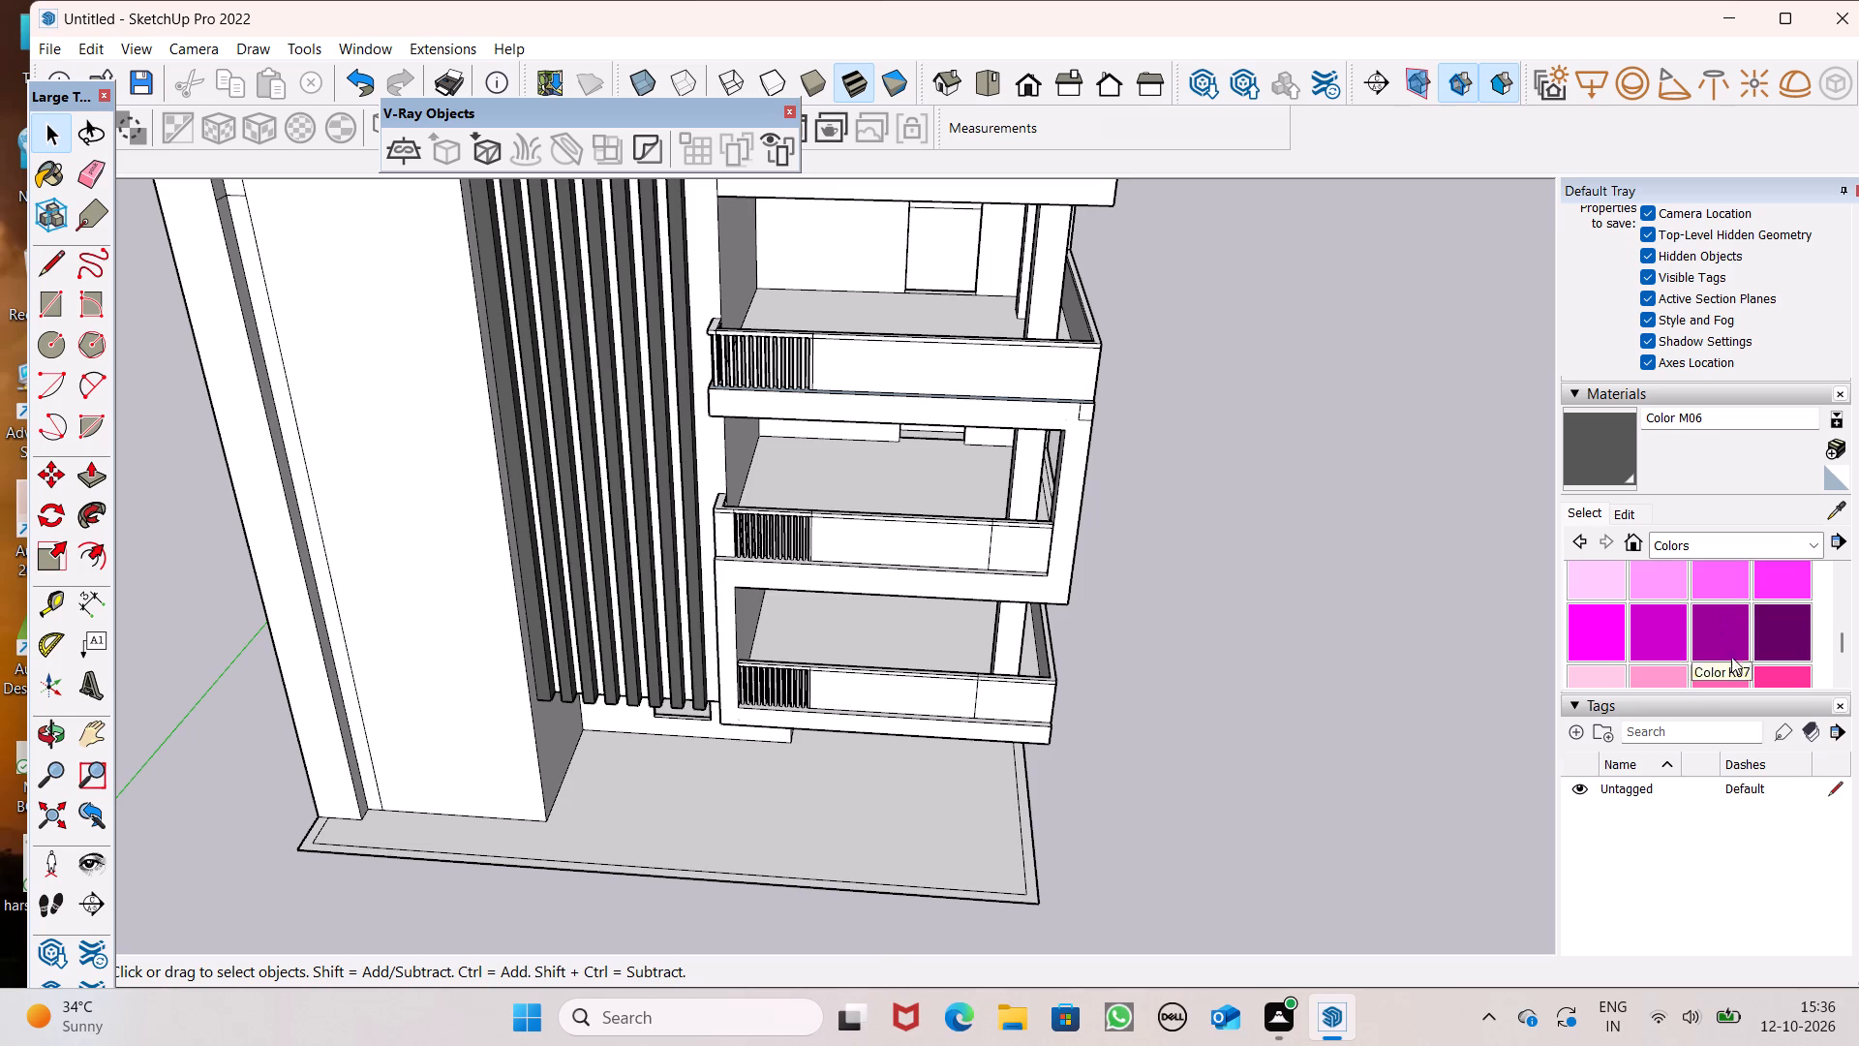
scroll(1740, 660, up, 2)
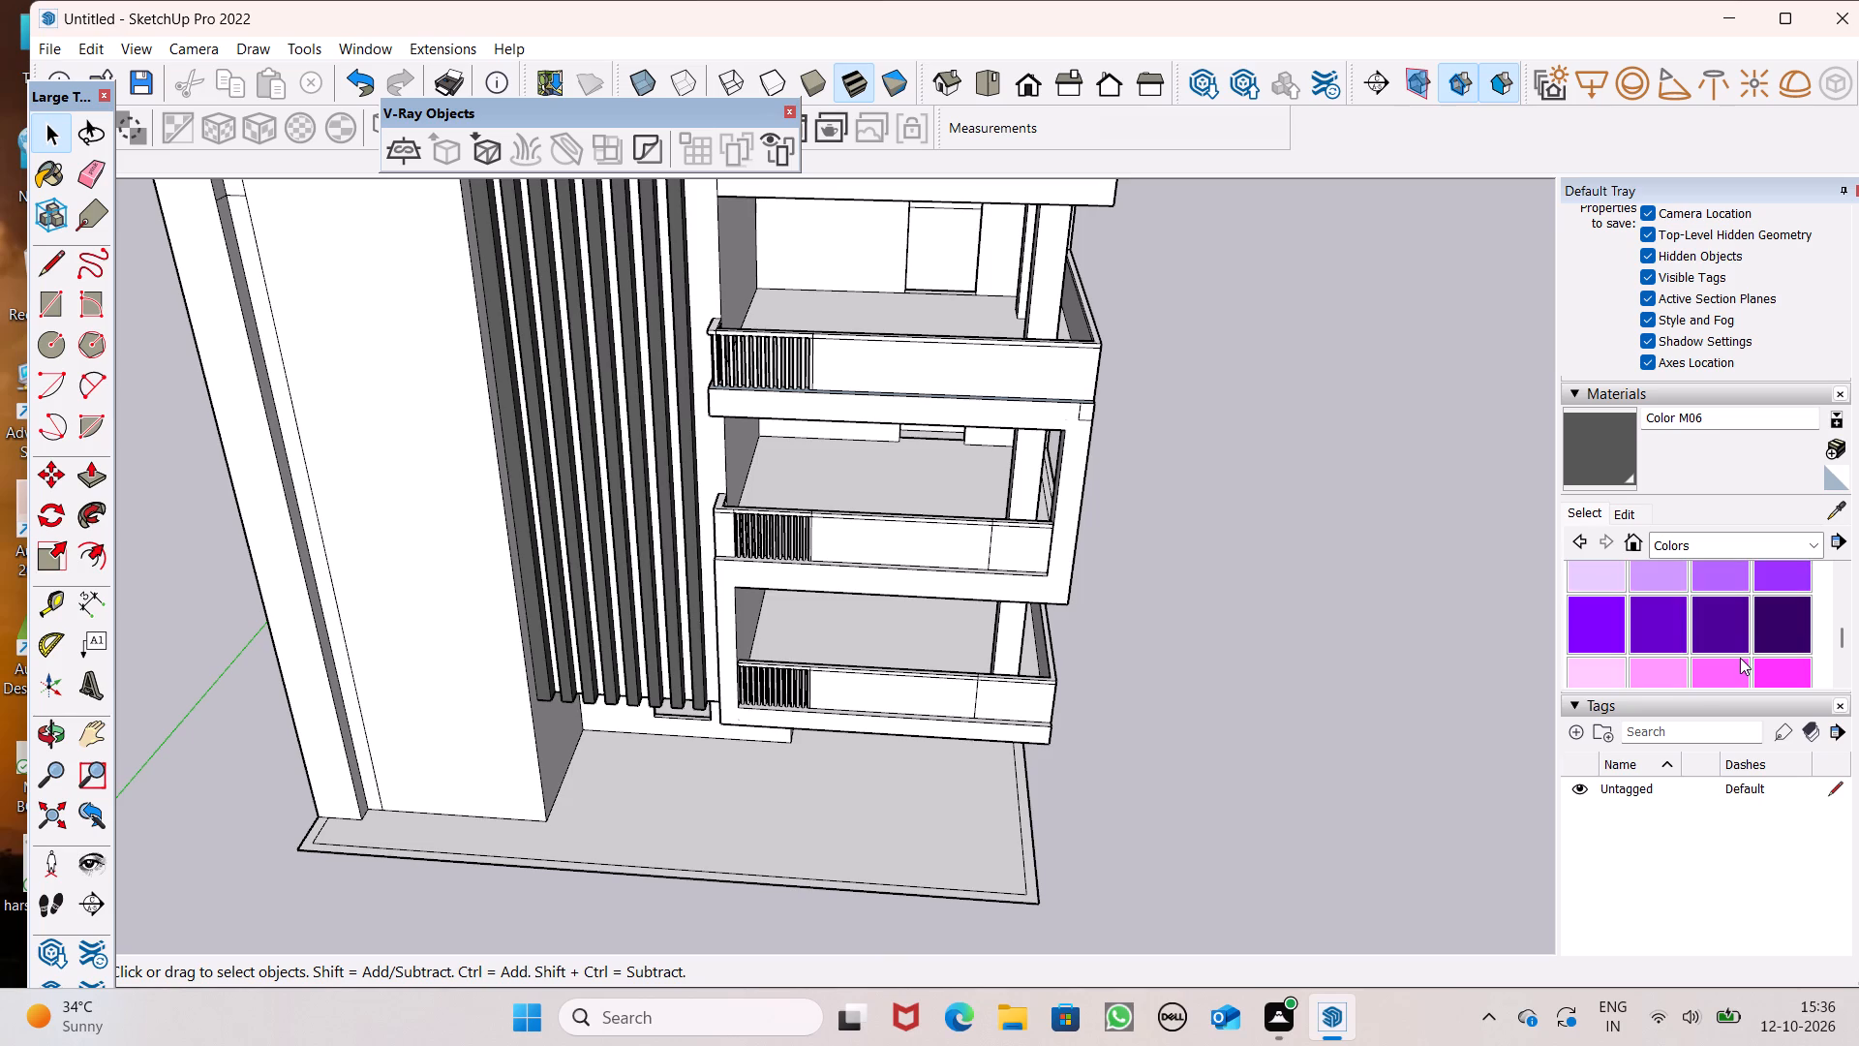
scroll(1740, 658, up, 5)
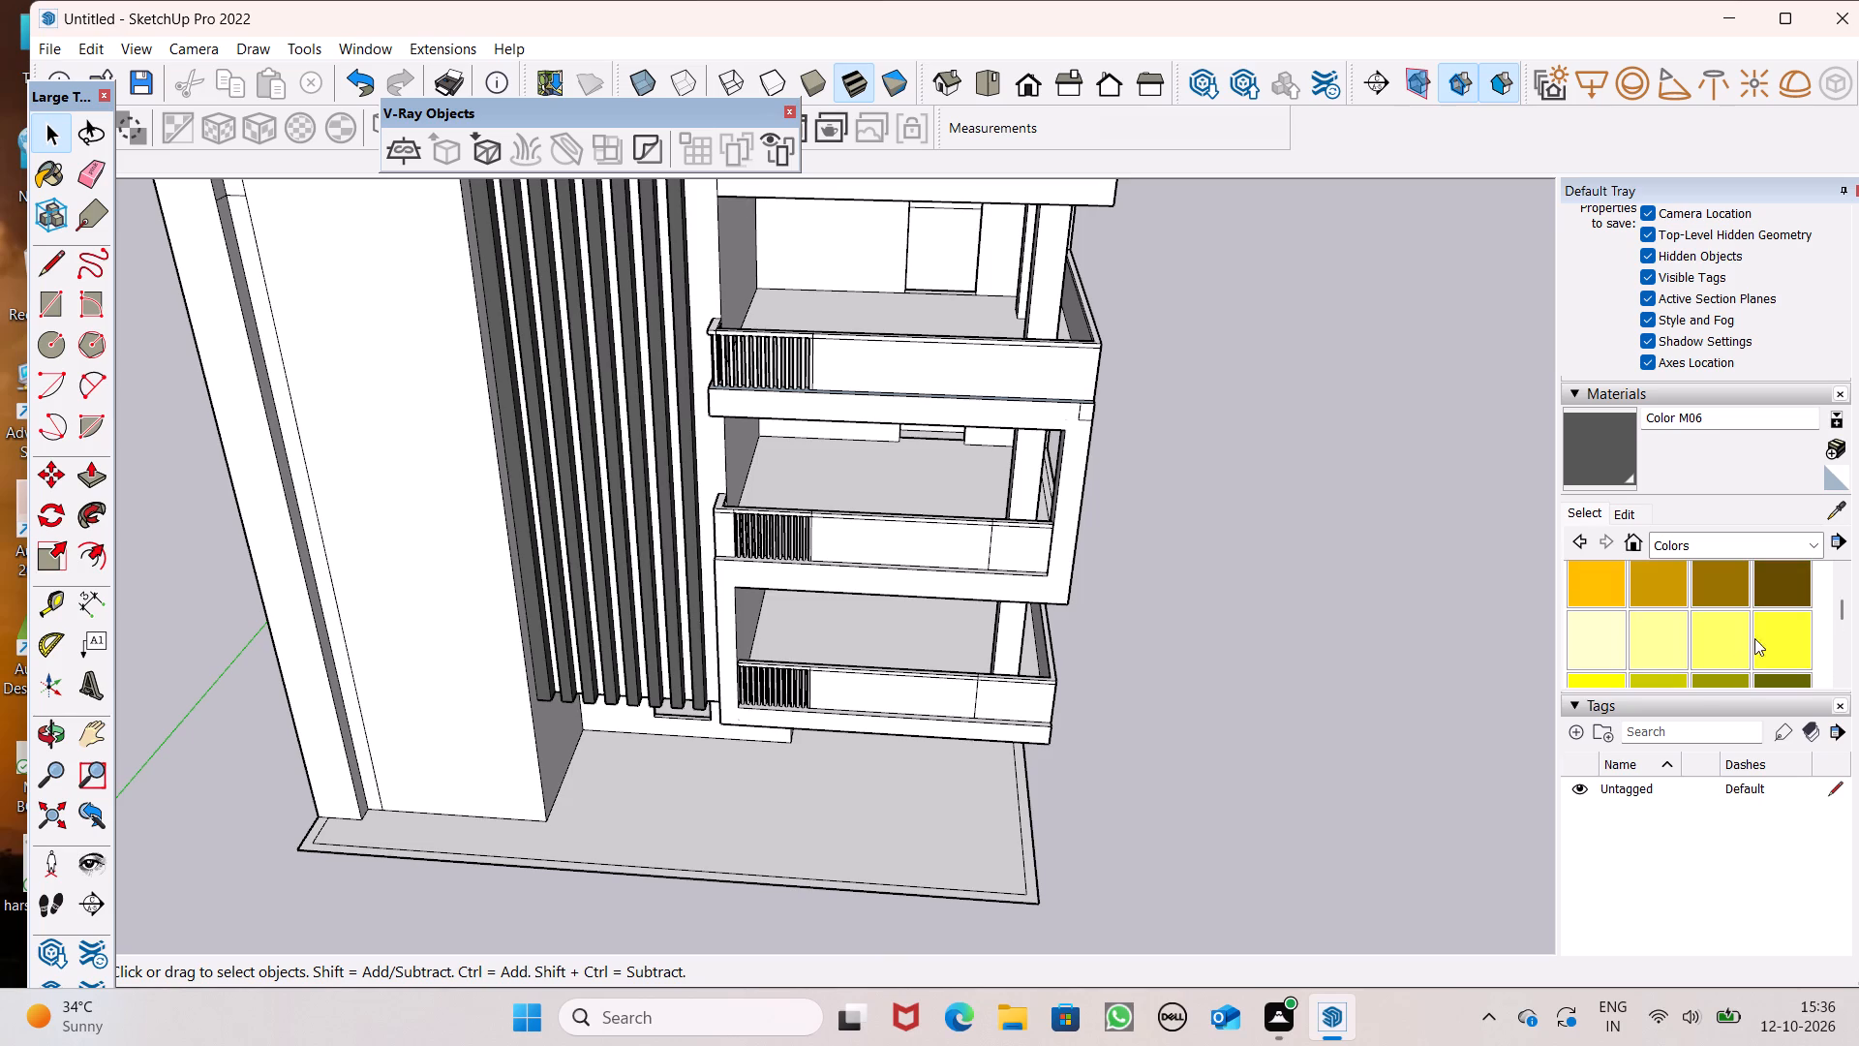
scroll(1756, 625, up, 1)
click(1777, 581)
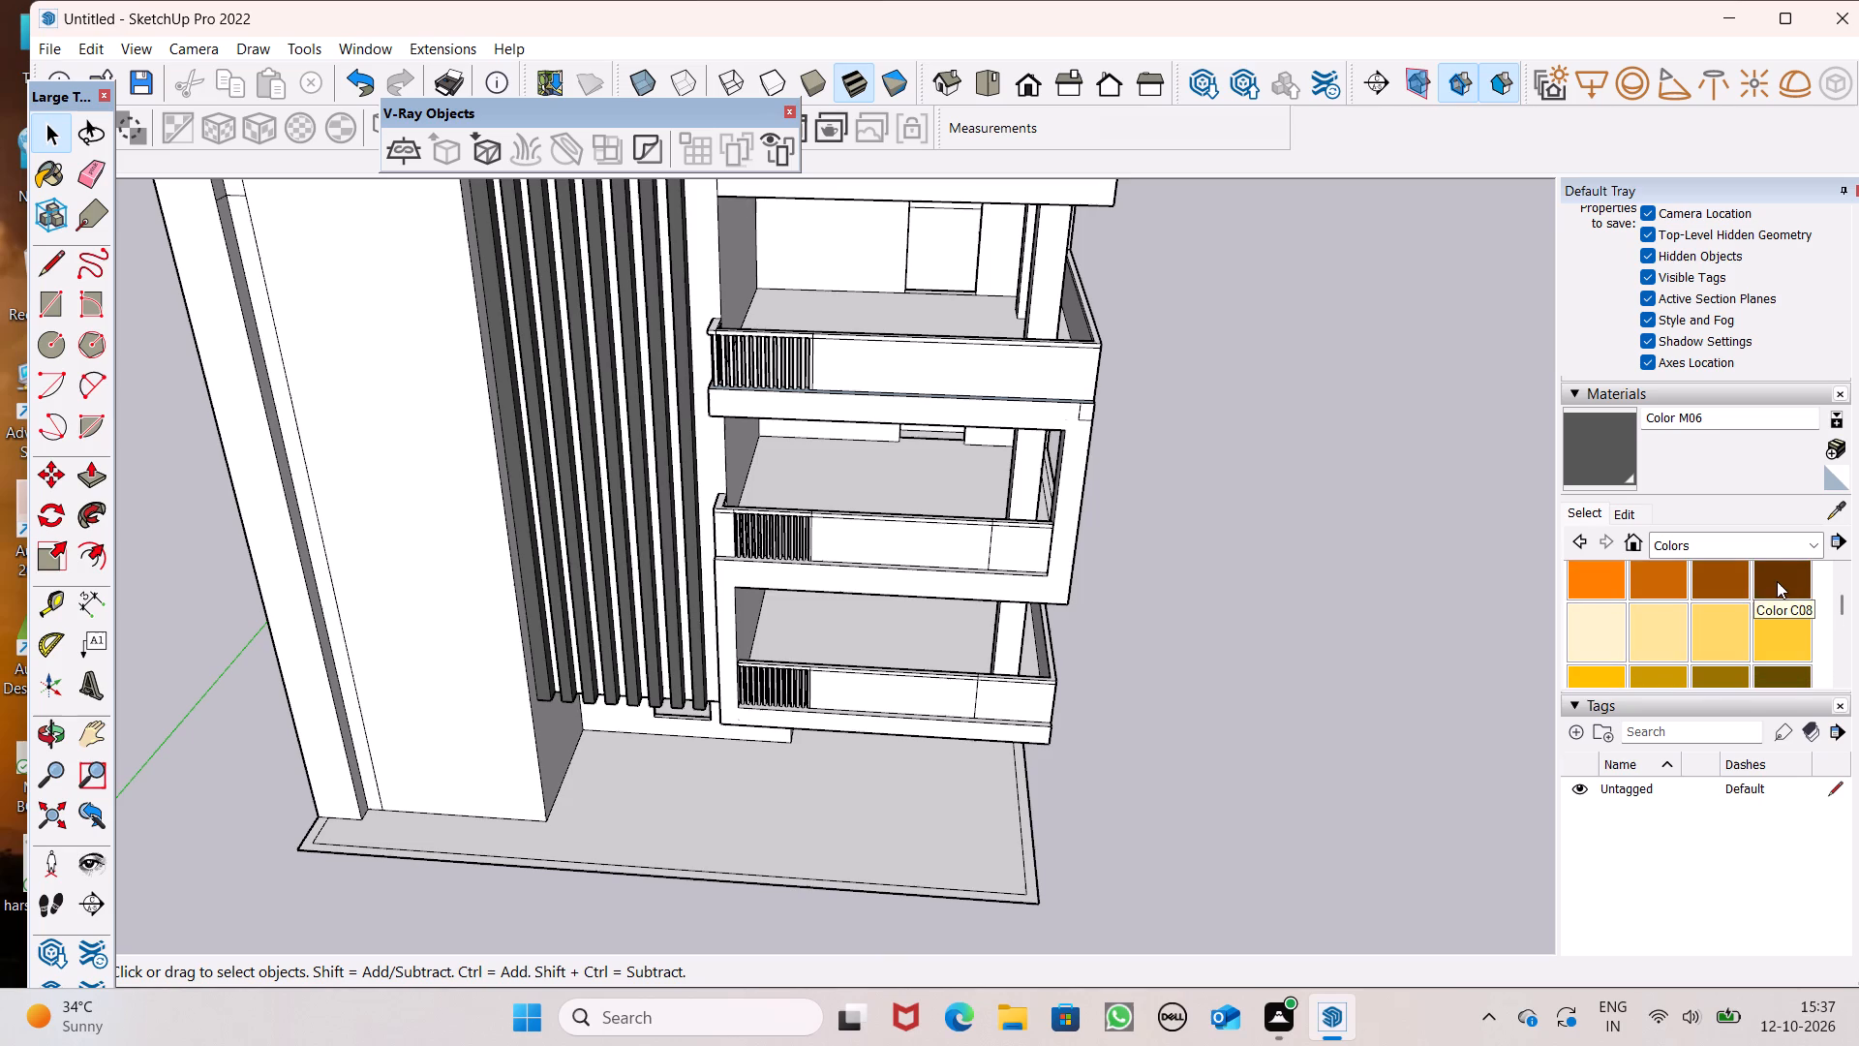
scroll(791, 515, up, 7)
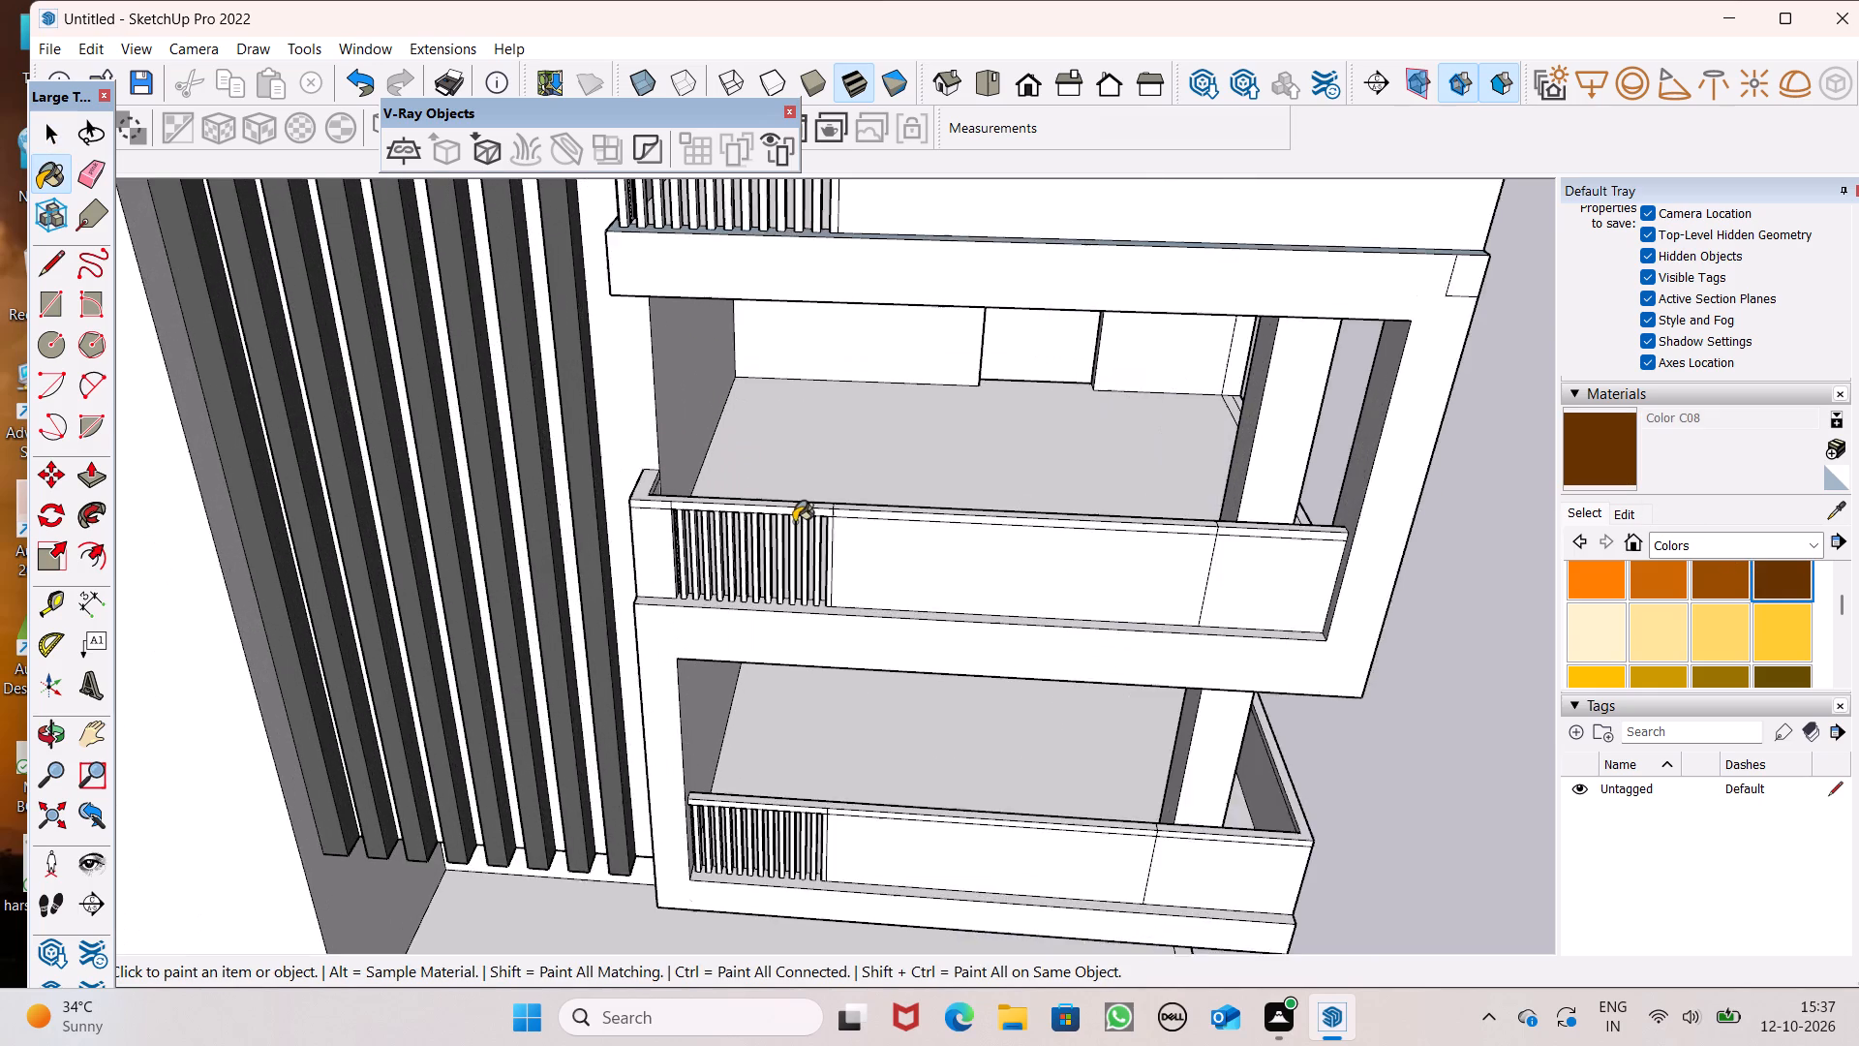
scroll(794, 523, up, 3)
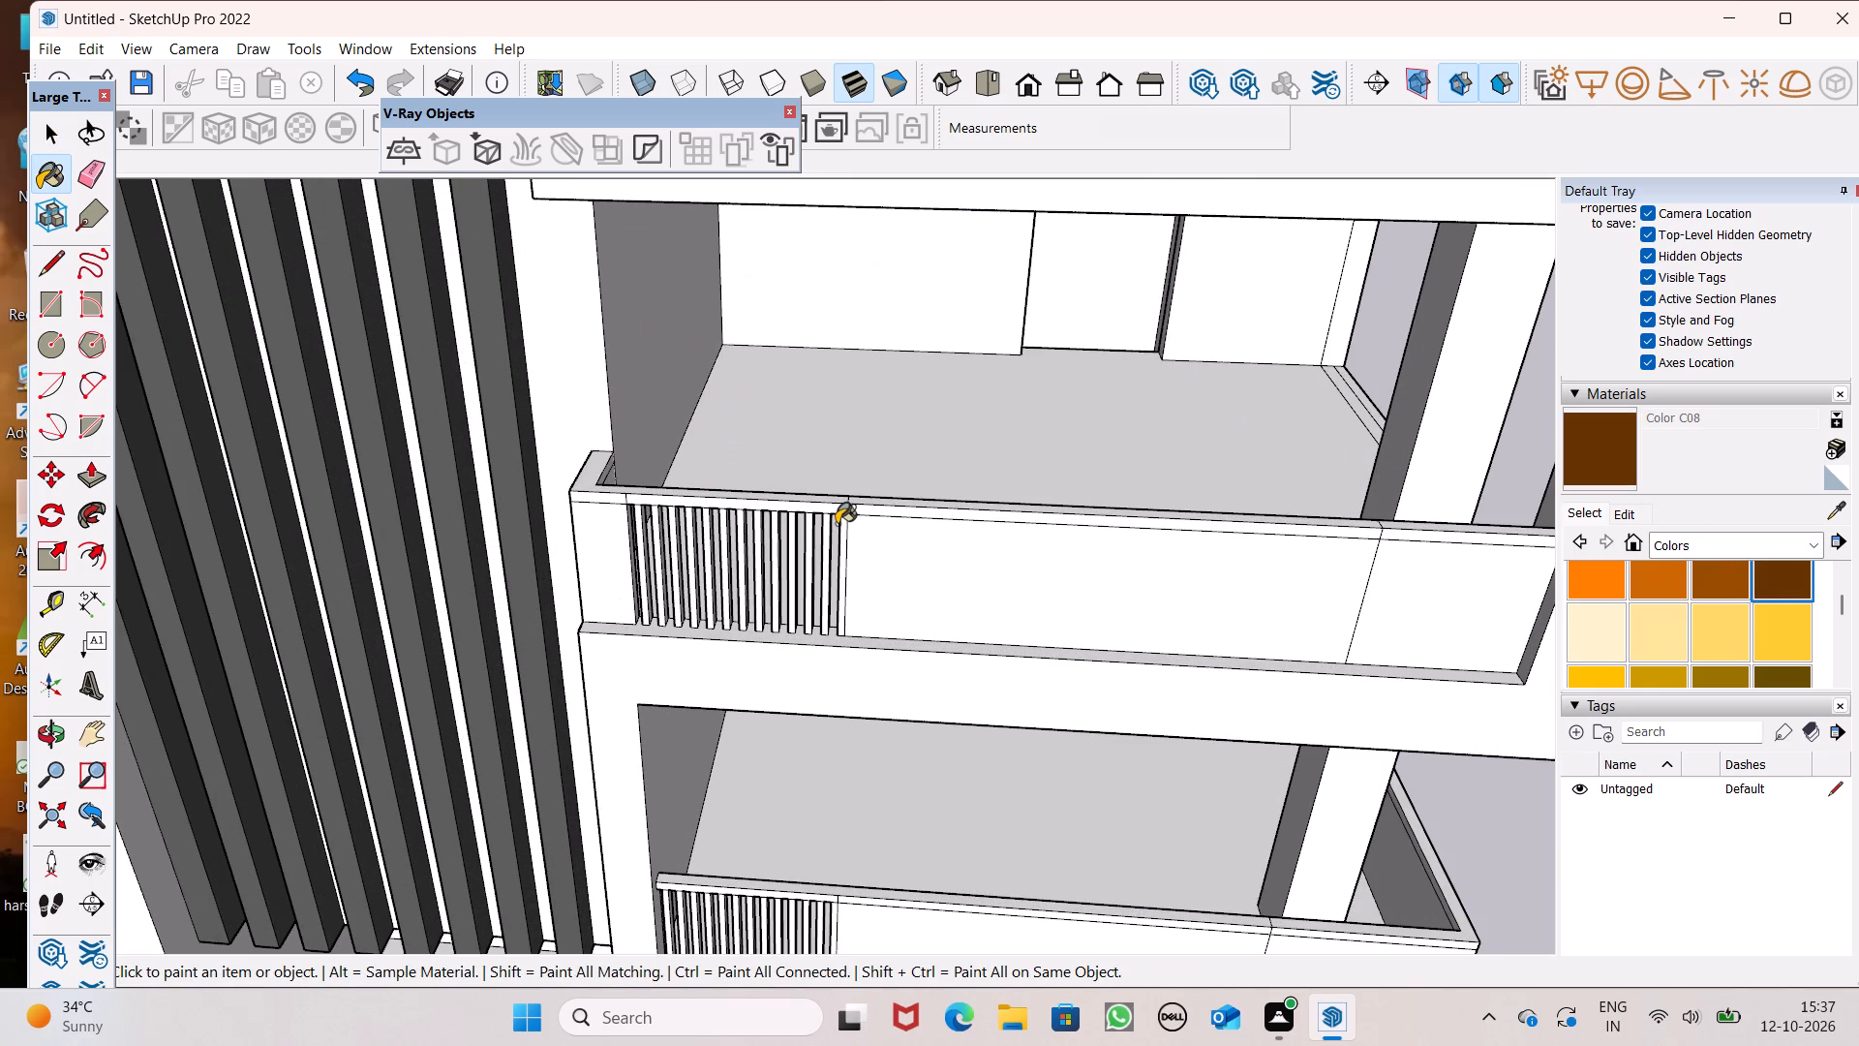
scroll(837, 524, up, 8)
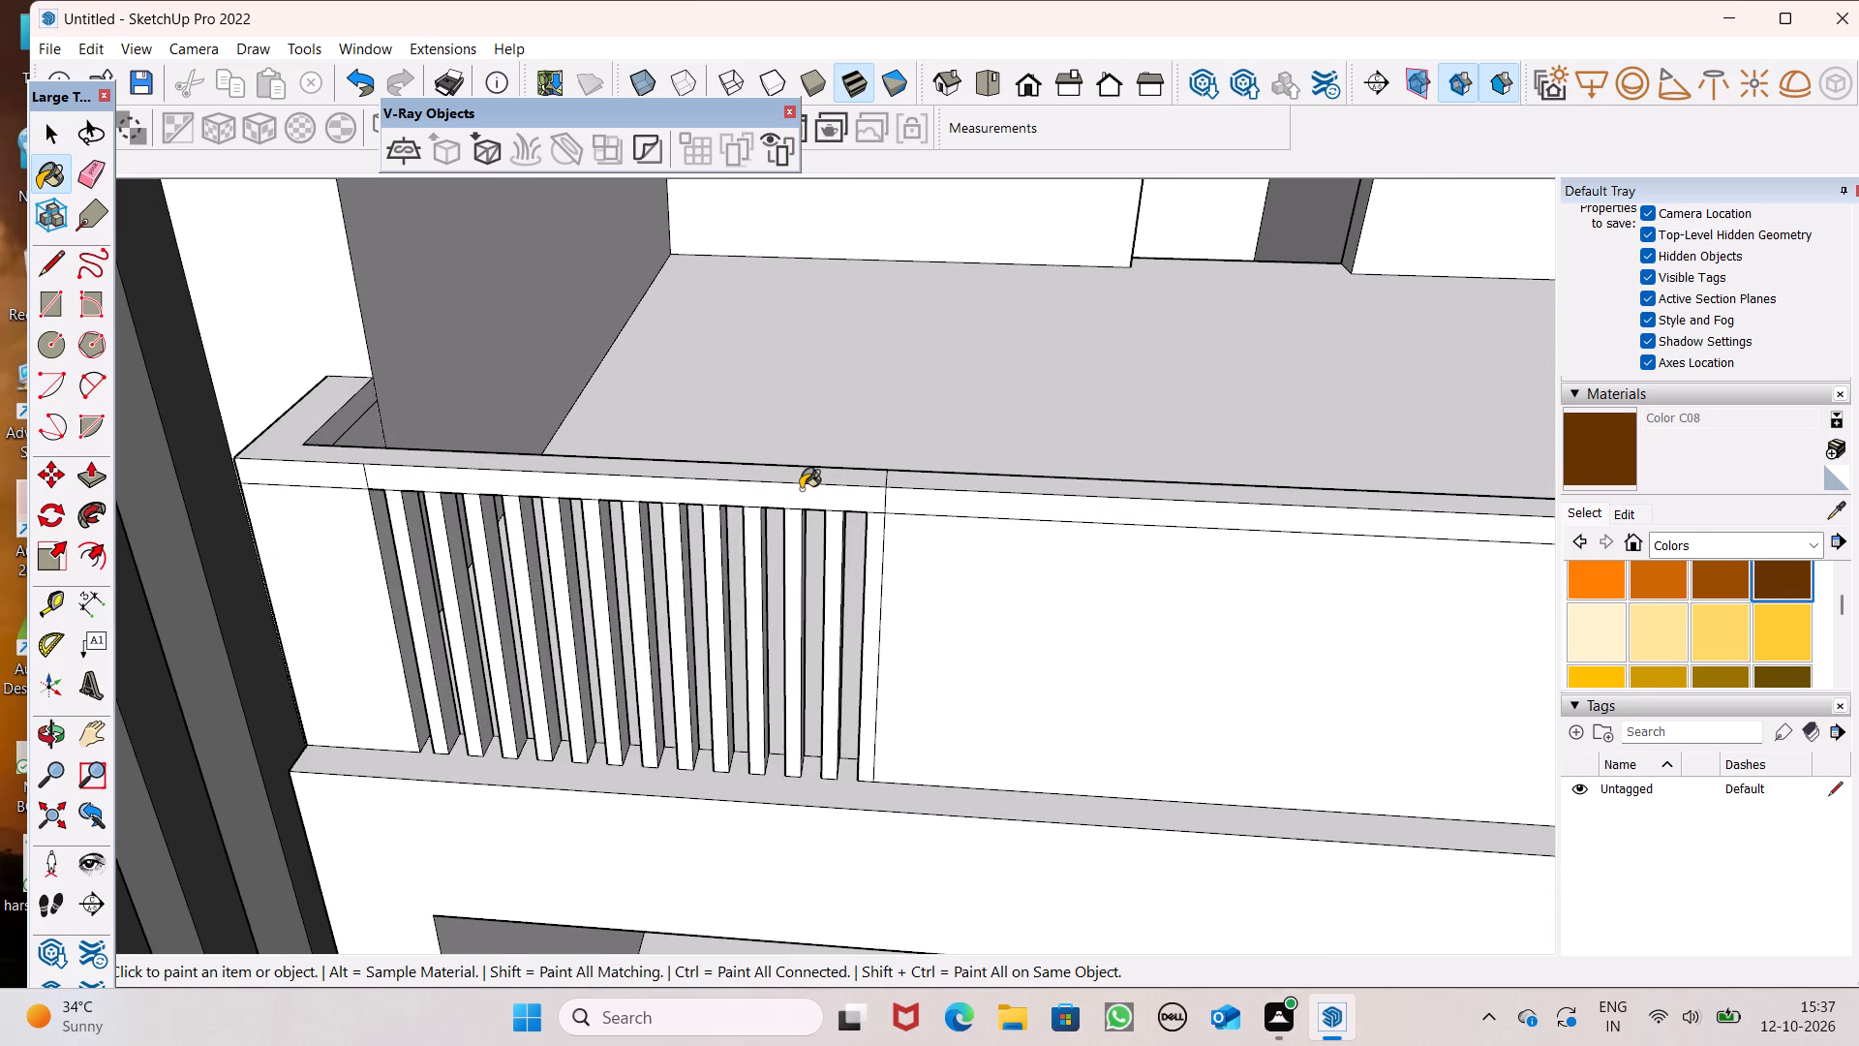
click(800, 488)
click(813, 470)
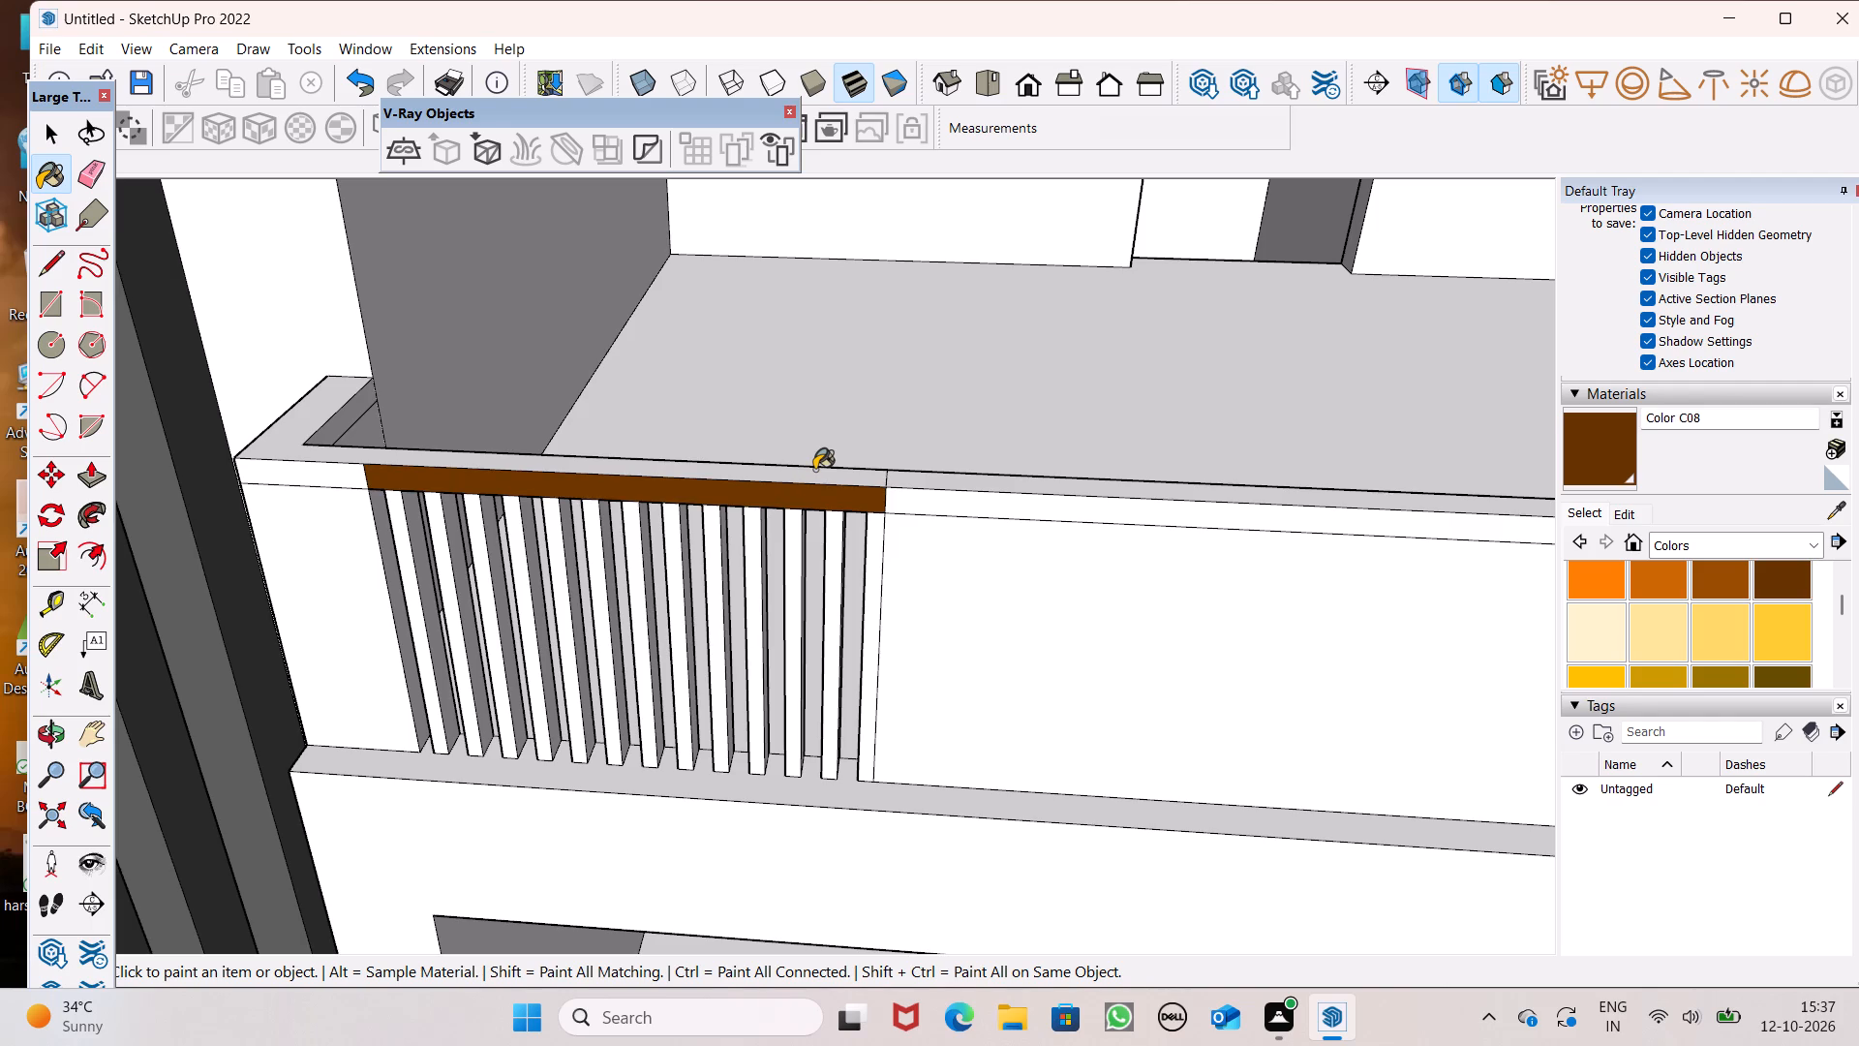
Darken the Color C08 material by setting its RGB values to 61, 39, 4.
click(1622, 510)
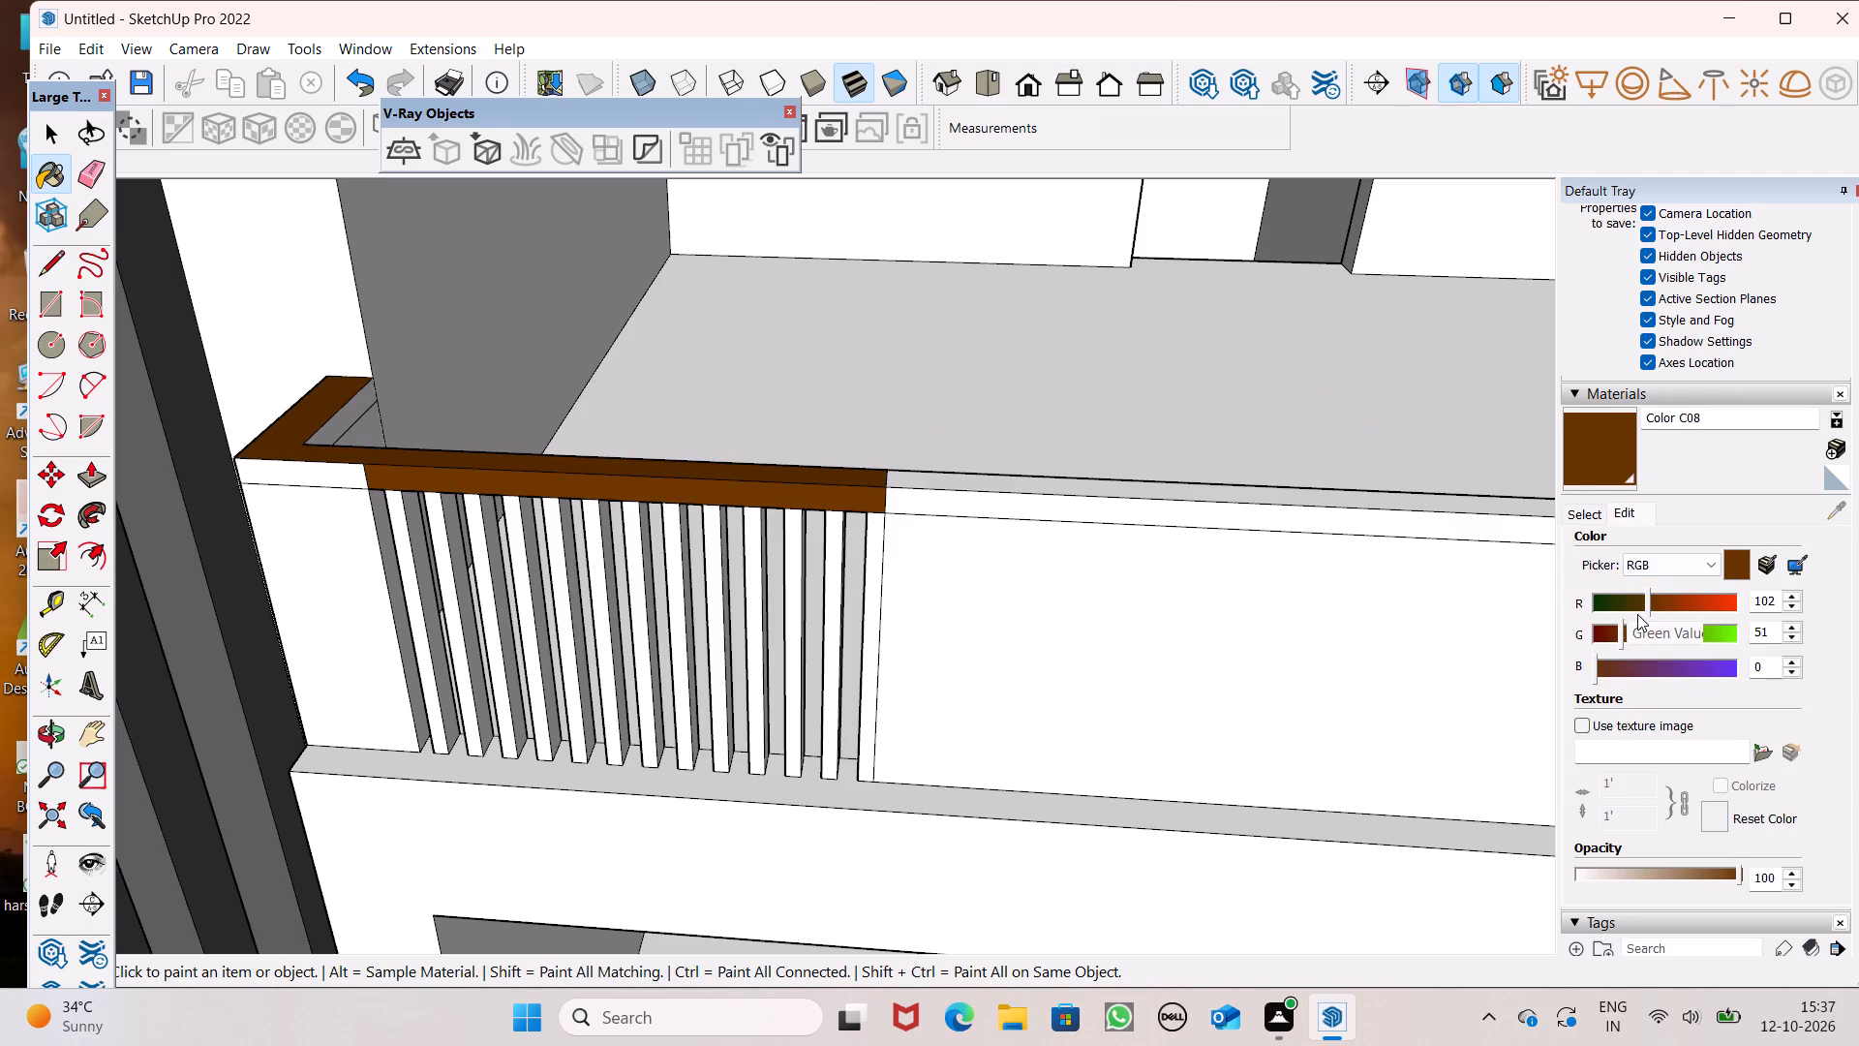
drag(1621, 629, 1615, 642)
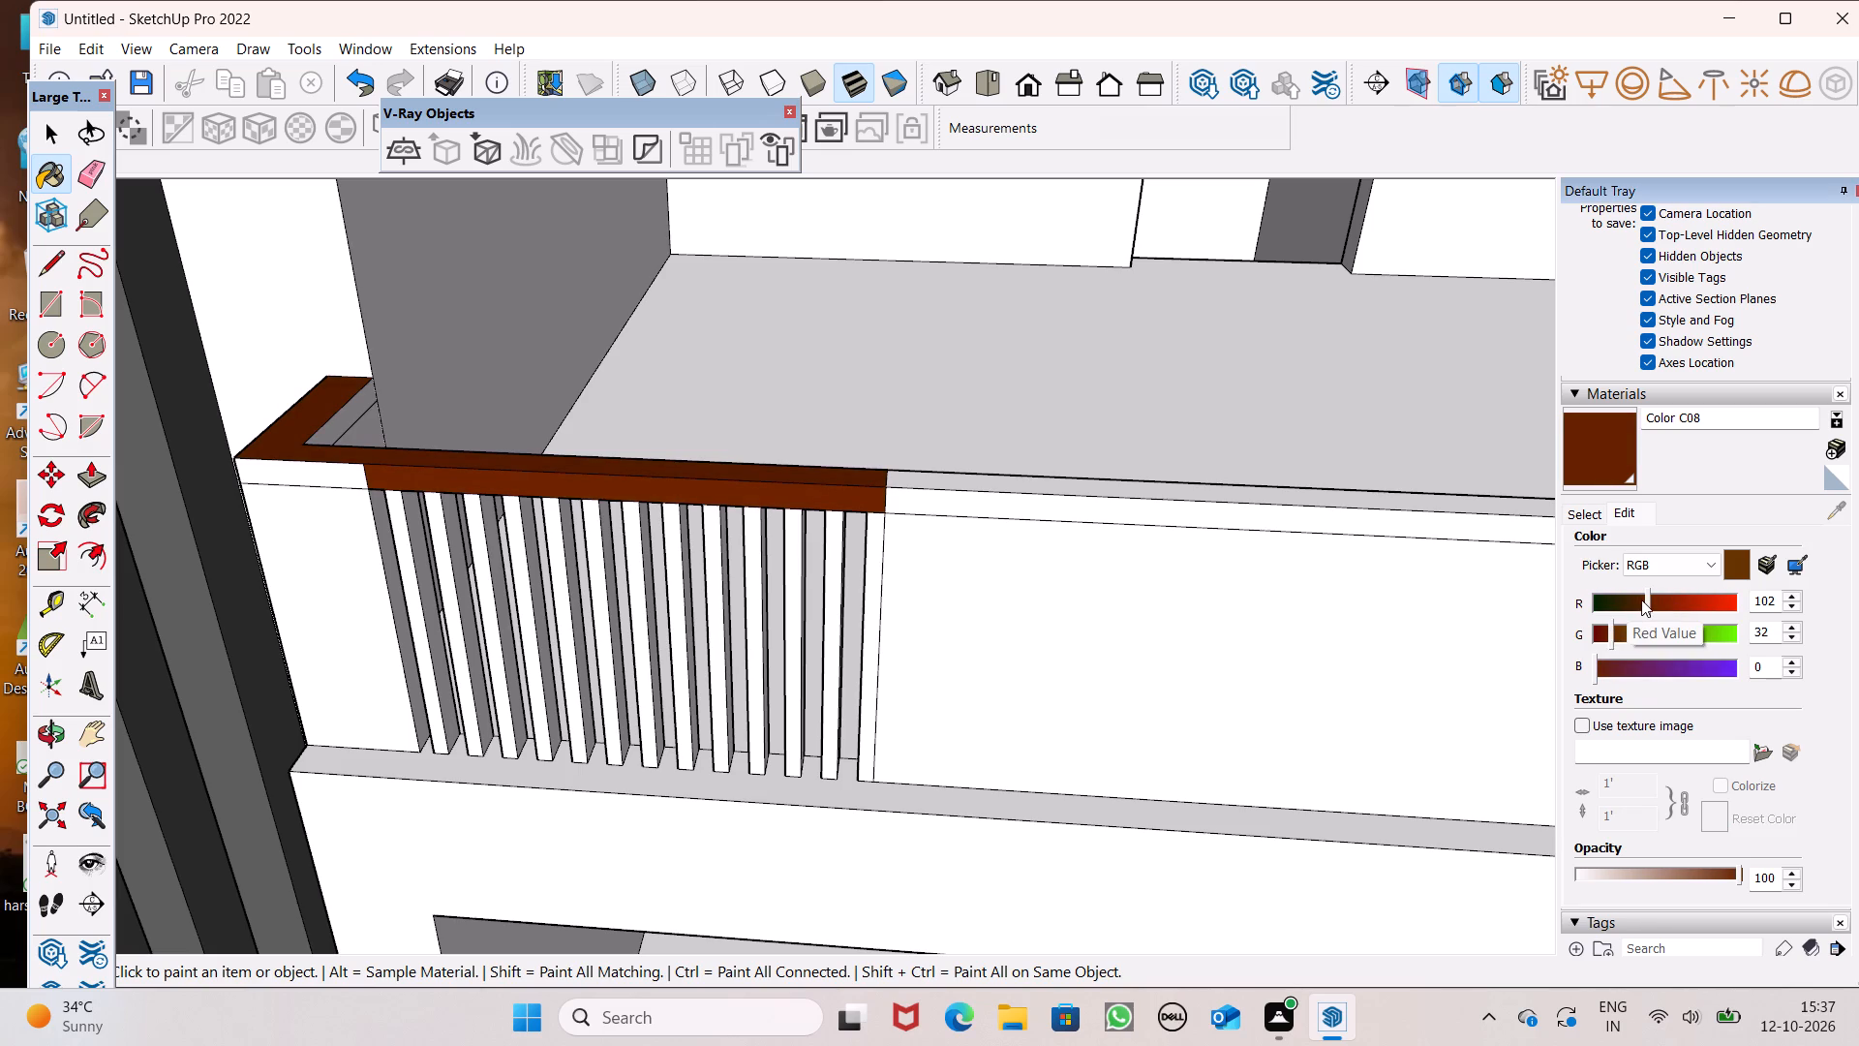
drag(1647, 601, 1641, 608)
drag(1641, 608, 1641, 614)
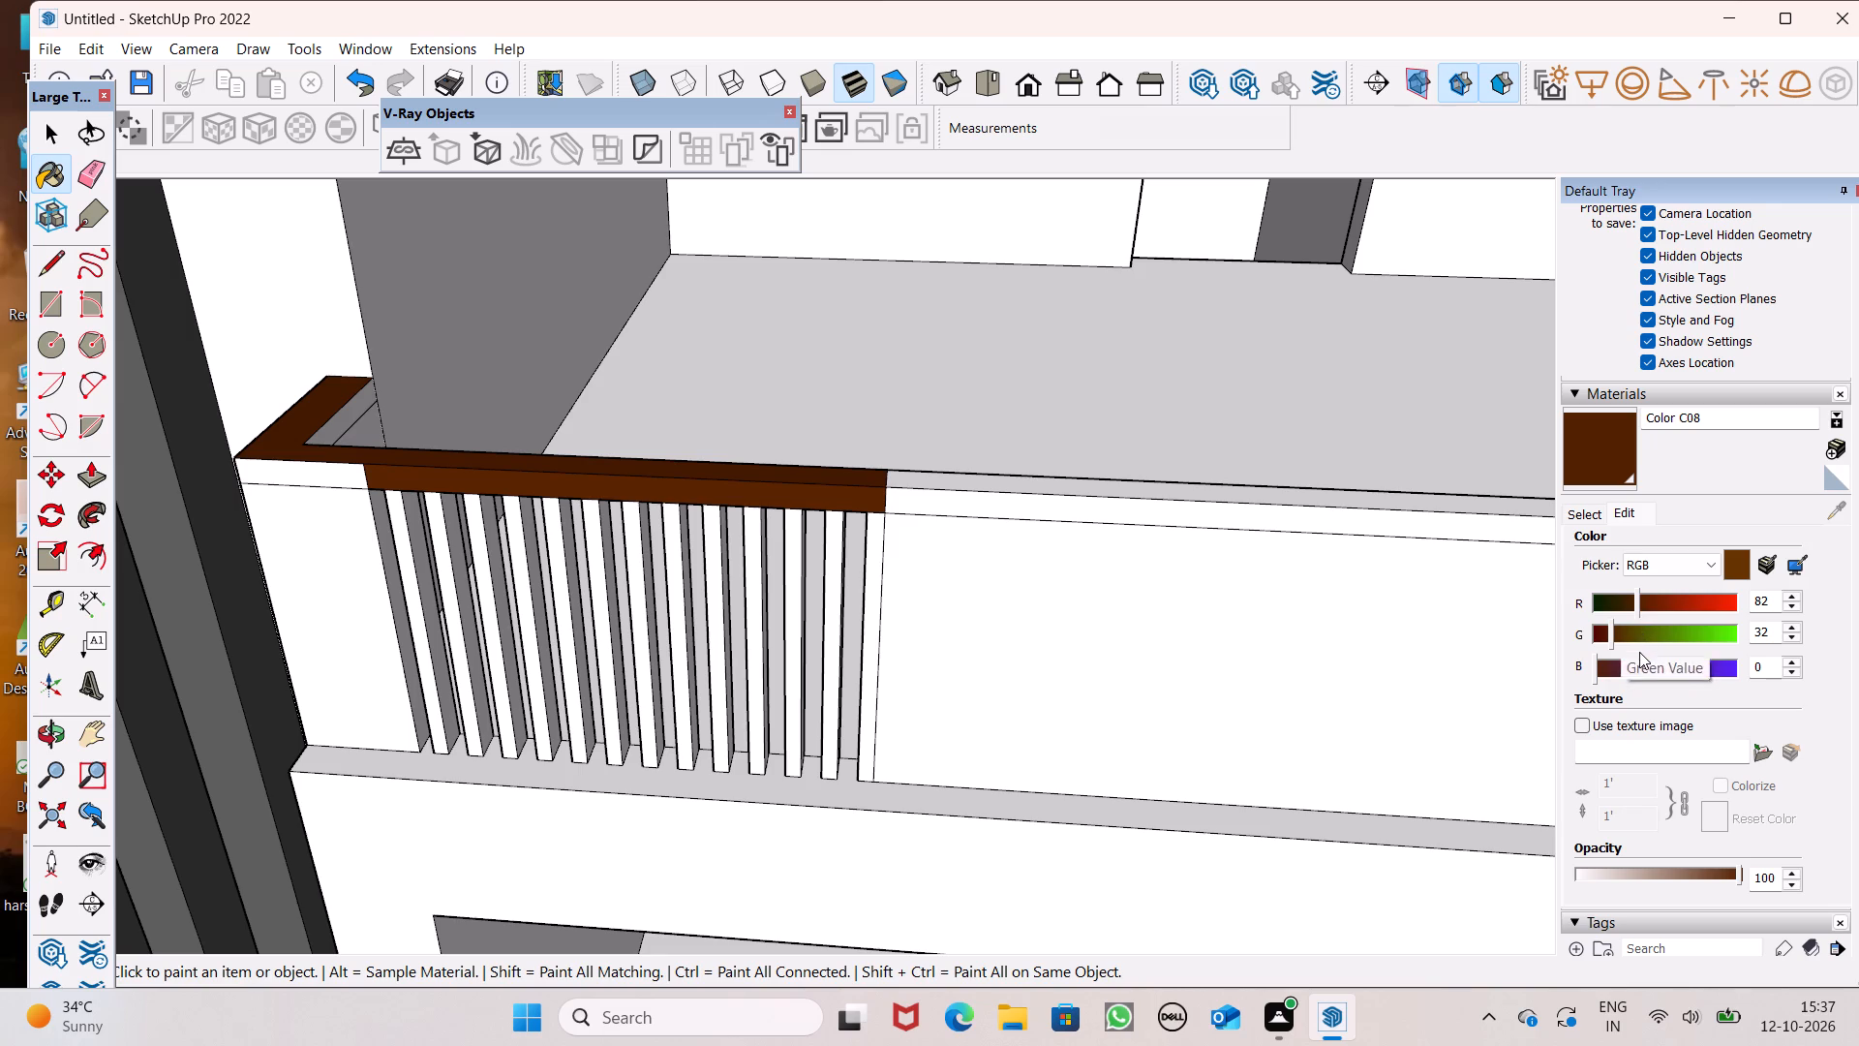
drag(1601, 666, 1630, 668)
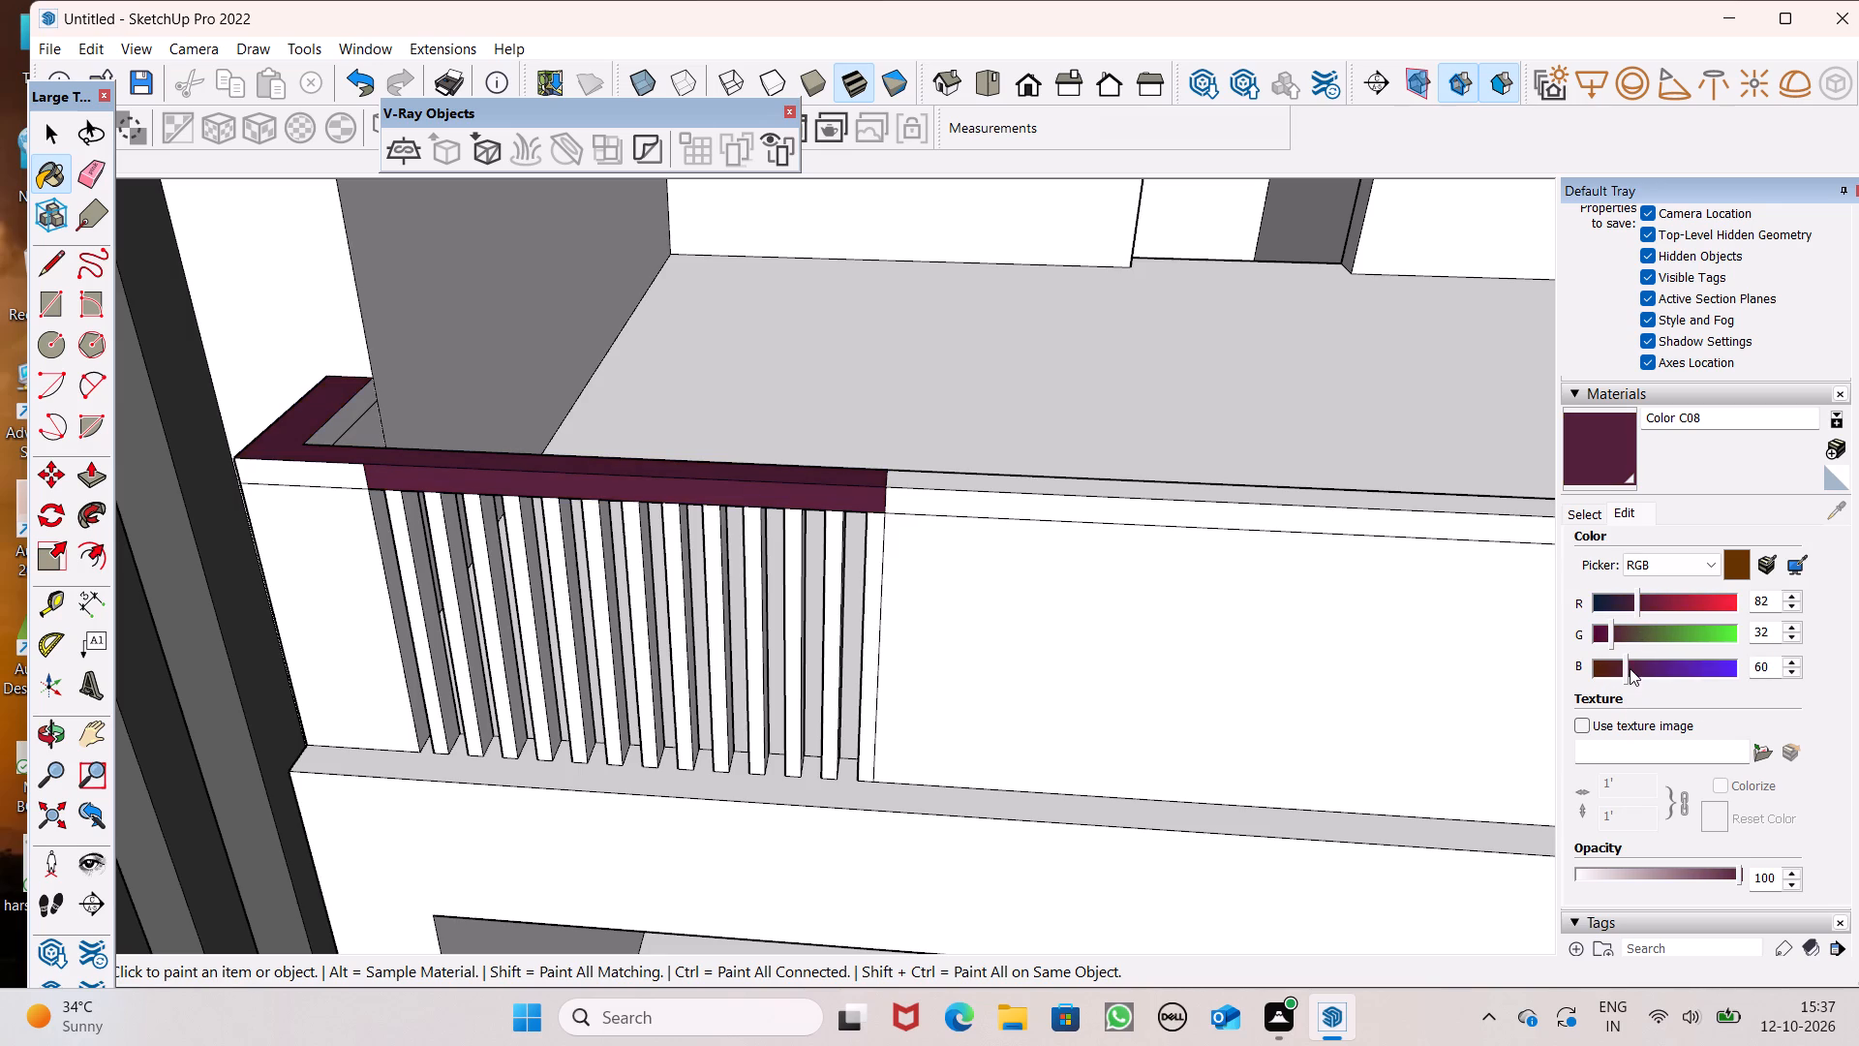
drag(1630, 668, 1600, 680)
drag(1607, 633, 1614, 636)
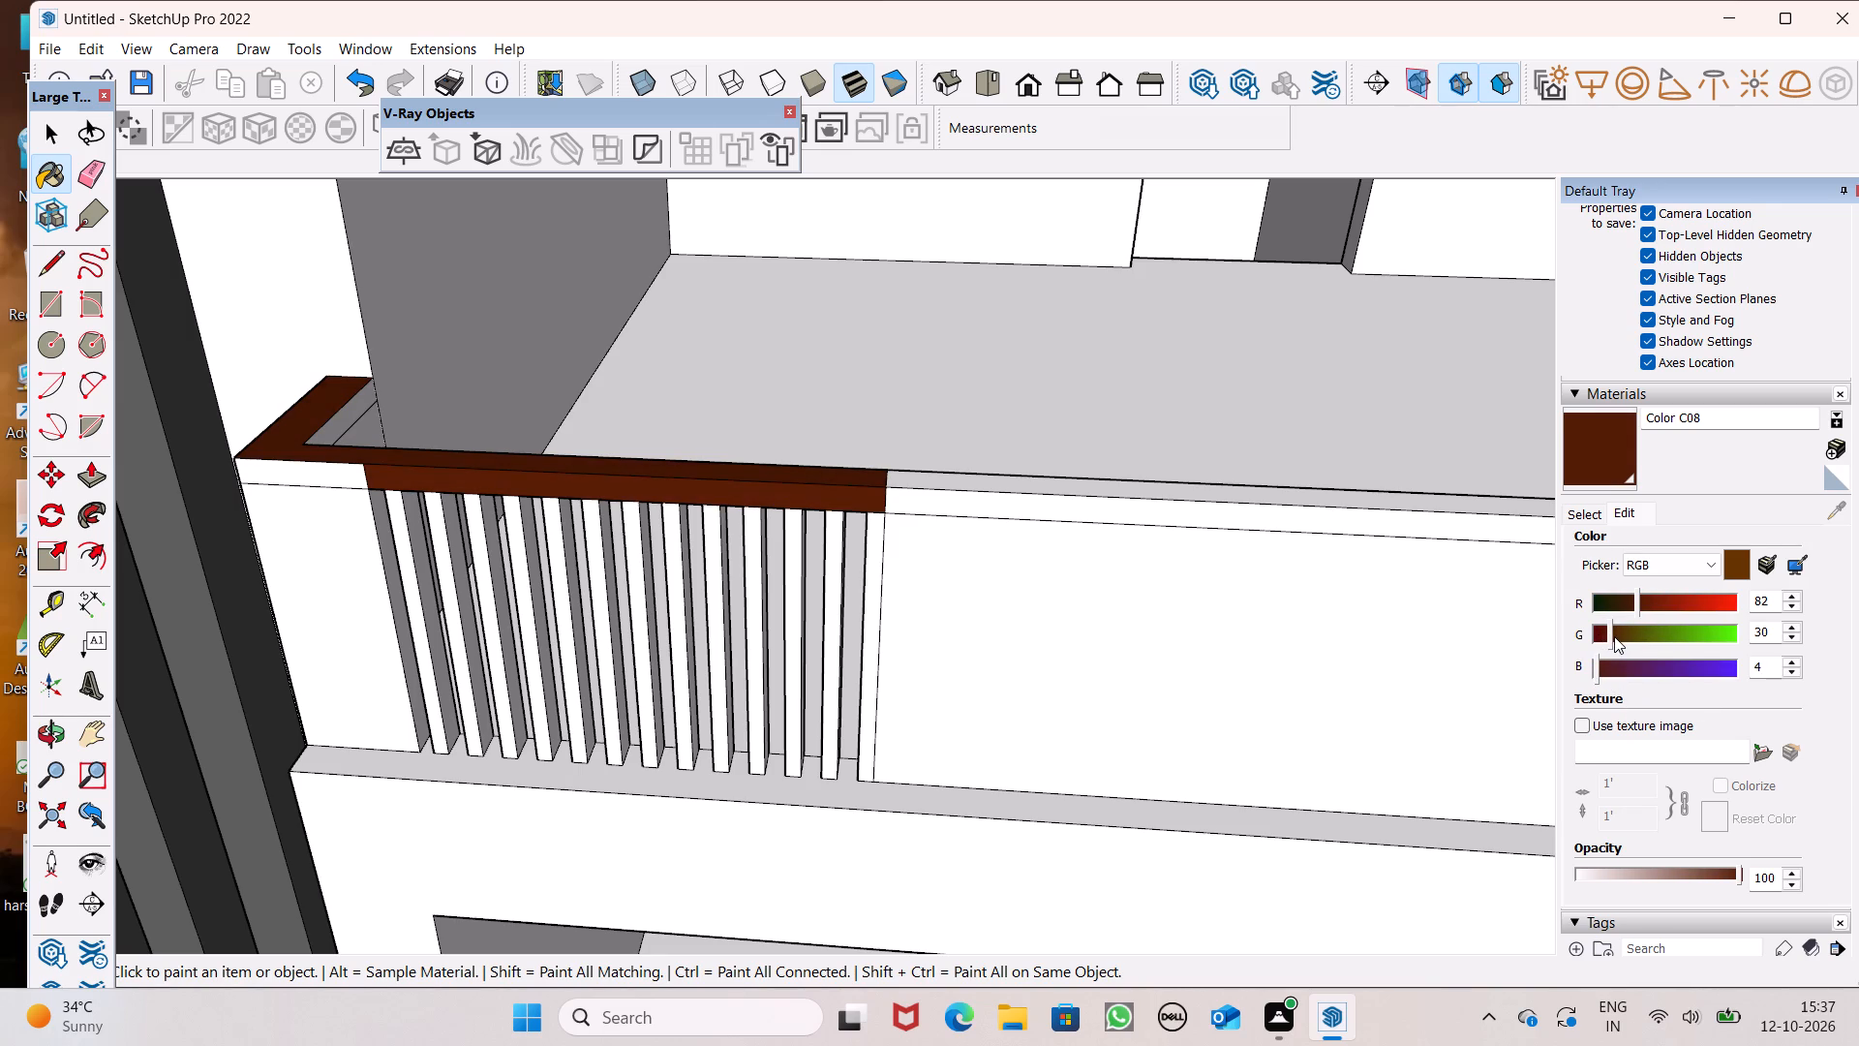
drag(1614, 636, 1619, 638)
drag(1636, 603, 1638, 608)
drag(1638, 608, 1630, 614)
click(1602, 439)
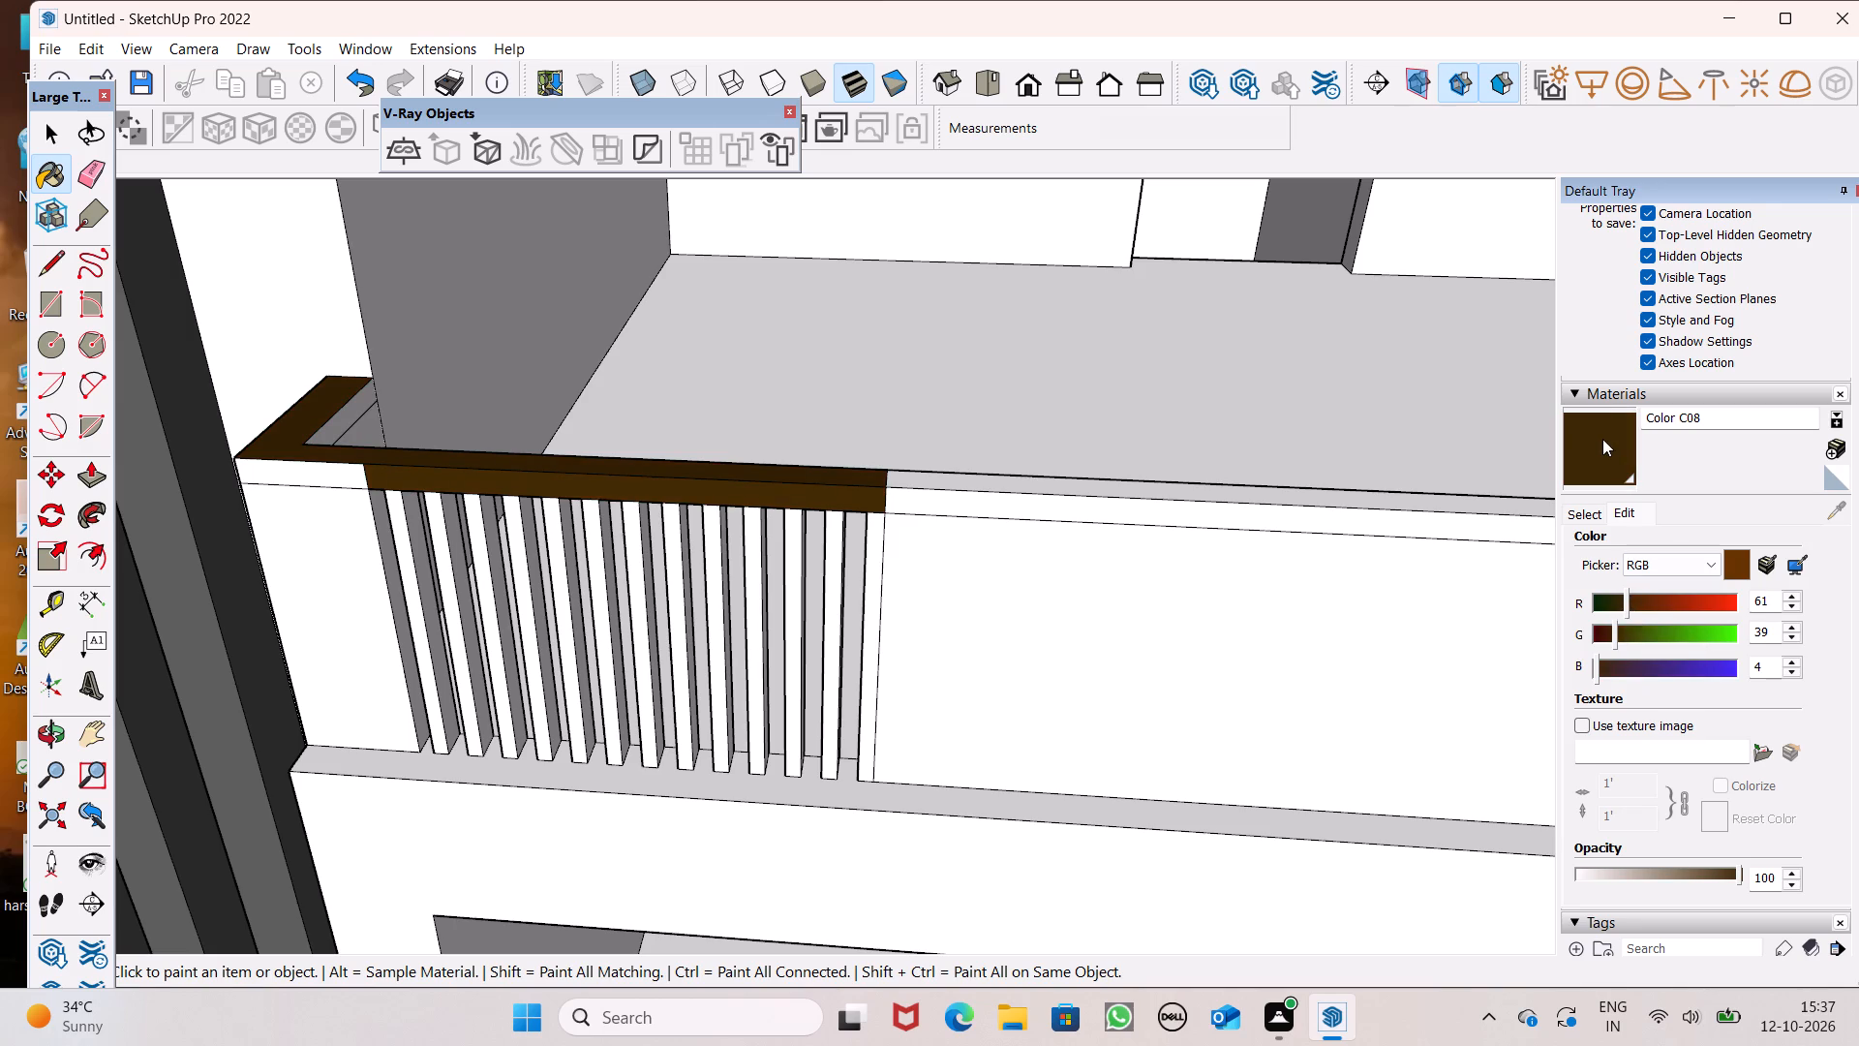
Paint the unpainted front and end faces of the parapet cap at its corner with Color C08.
scroll(824, 466, down, 8)
middle_drag(851, 537, 949, 384)
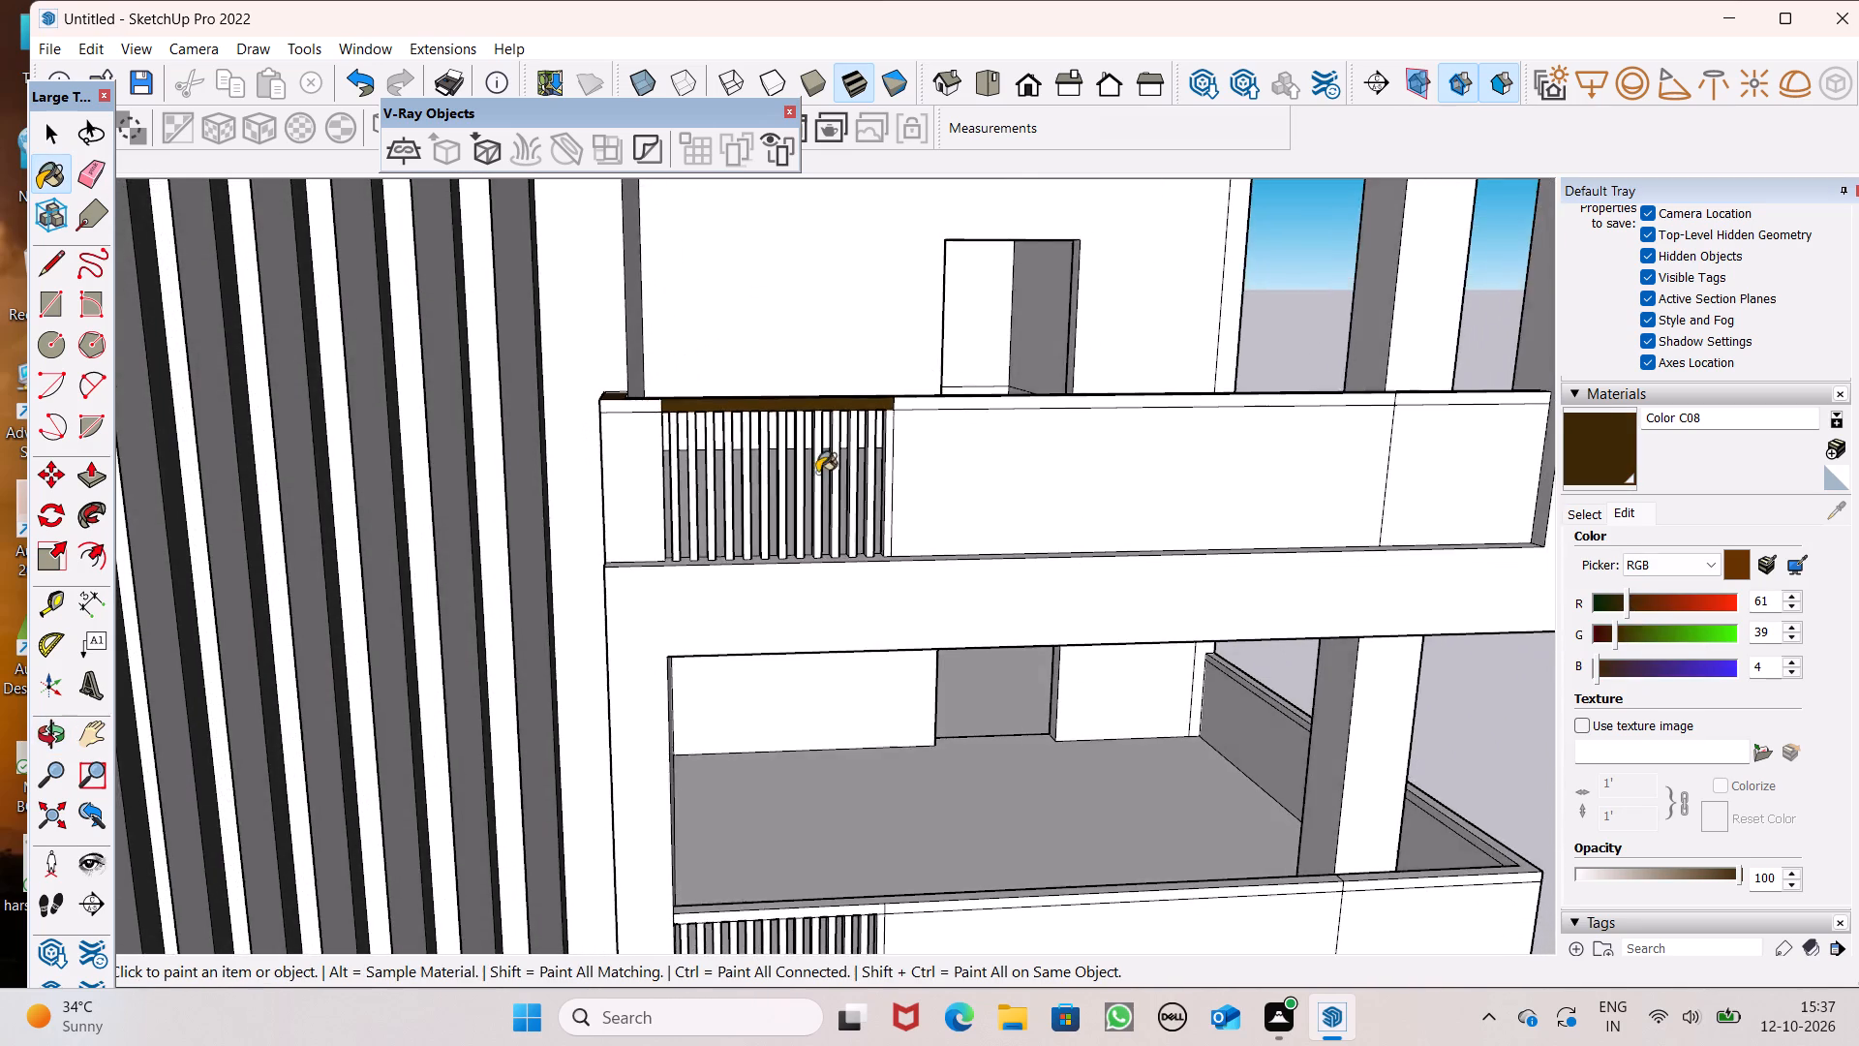
scroll(801, 474, up, 7)
middle_drag(560, 519, 815, 692)
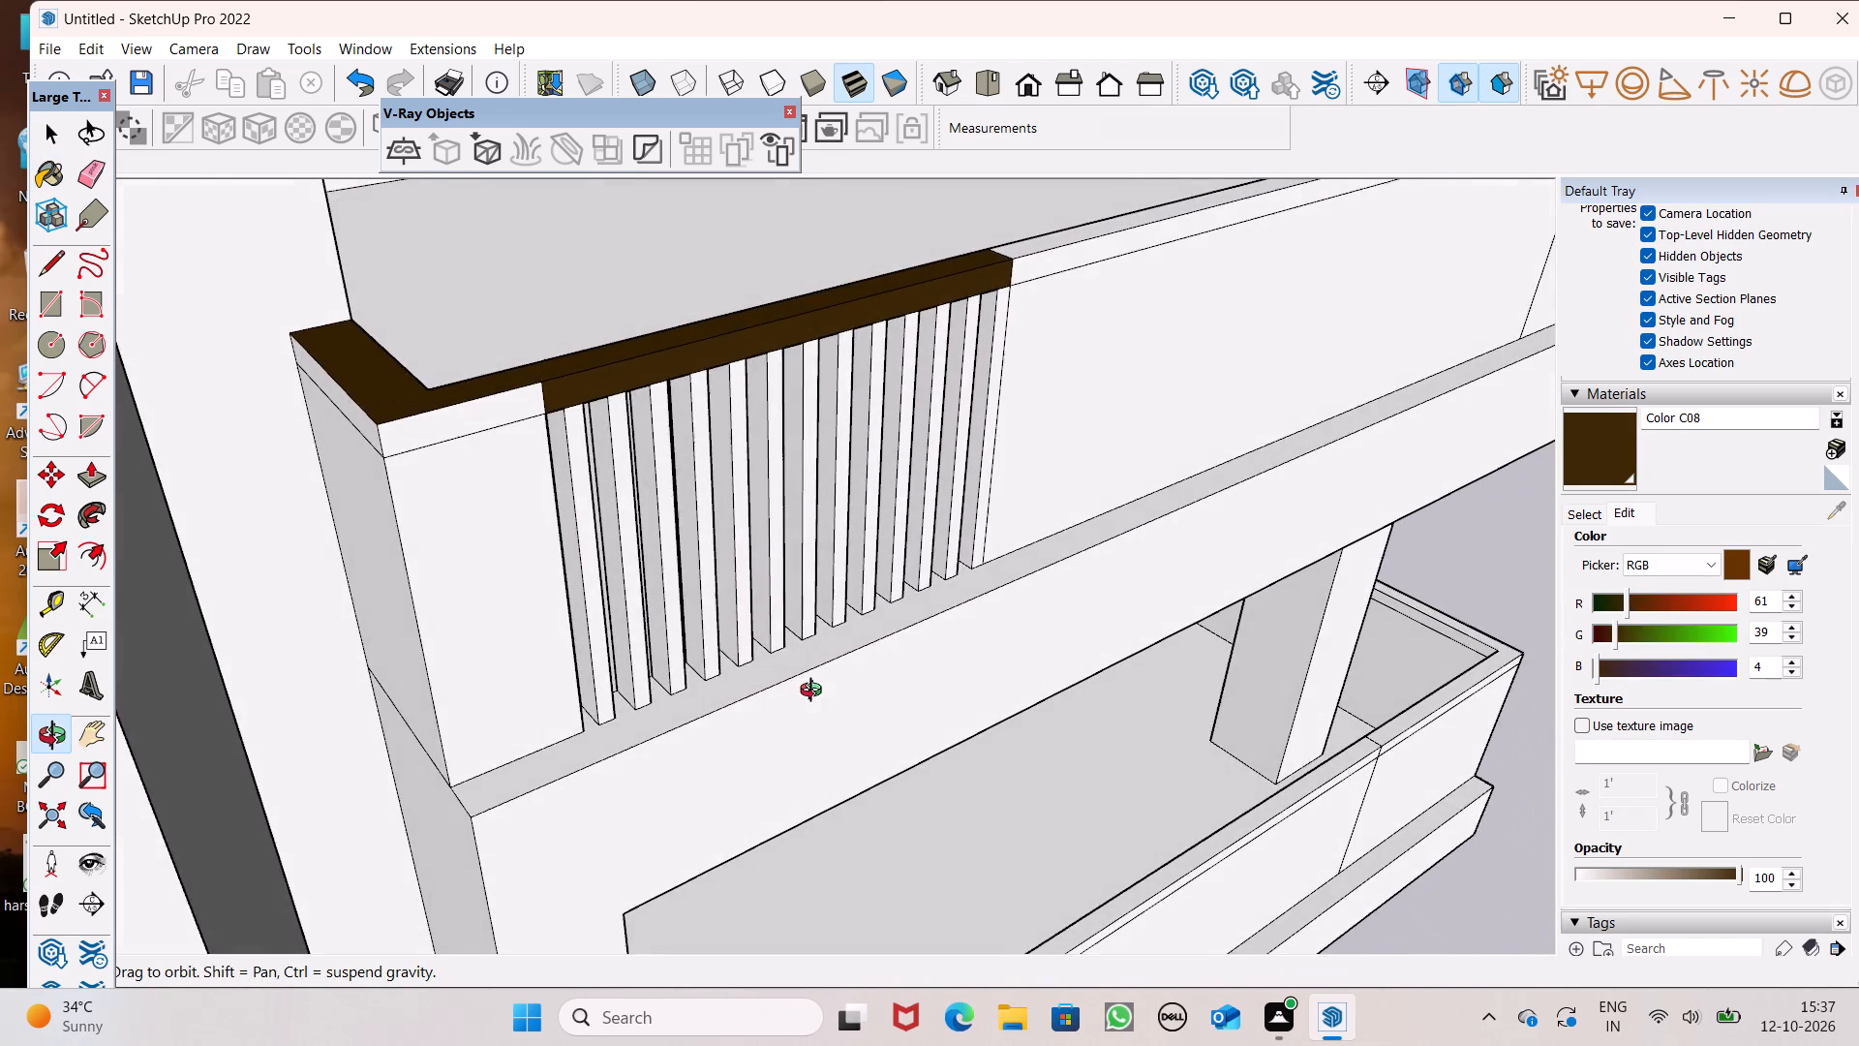
middle_drag(815, 692, 855, 693)
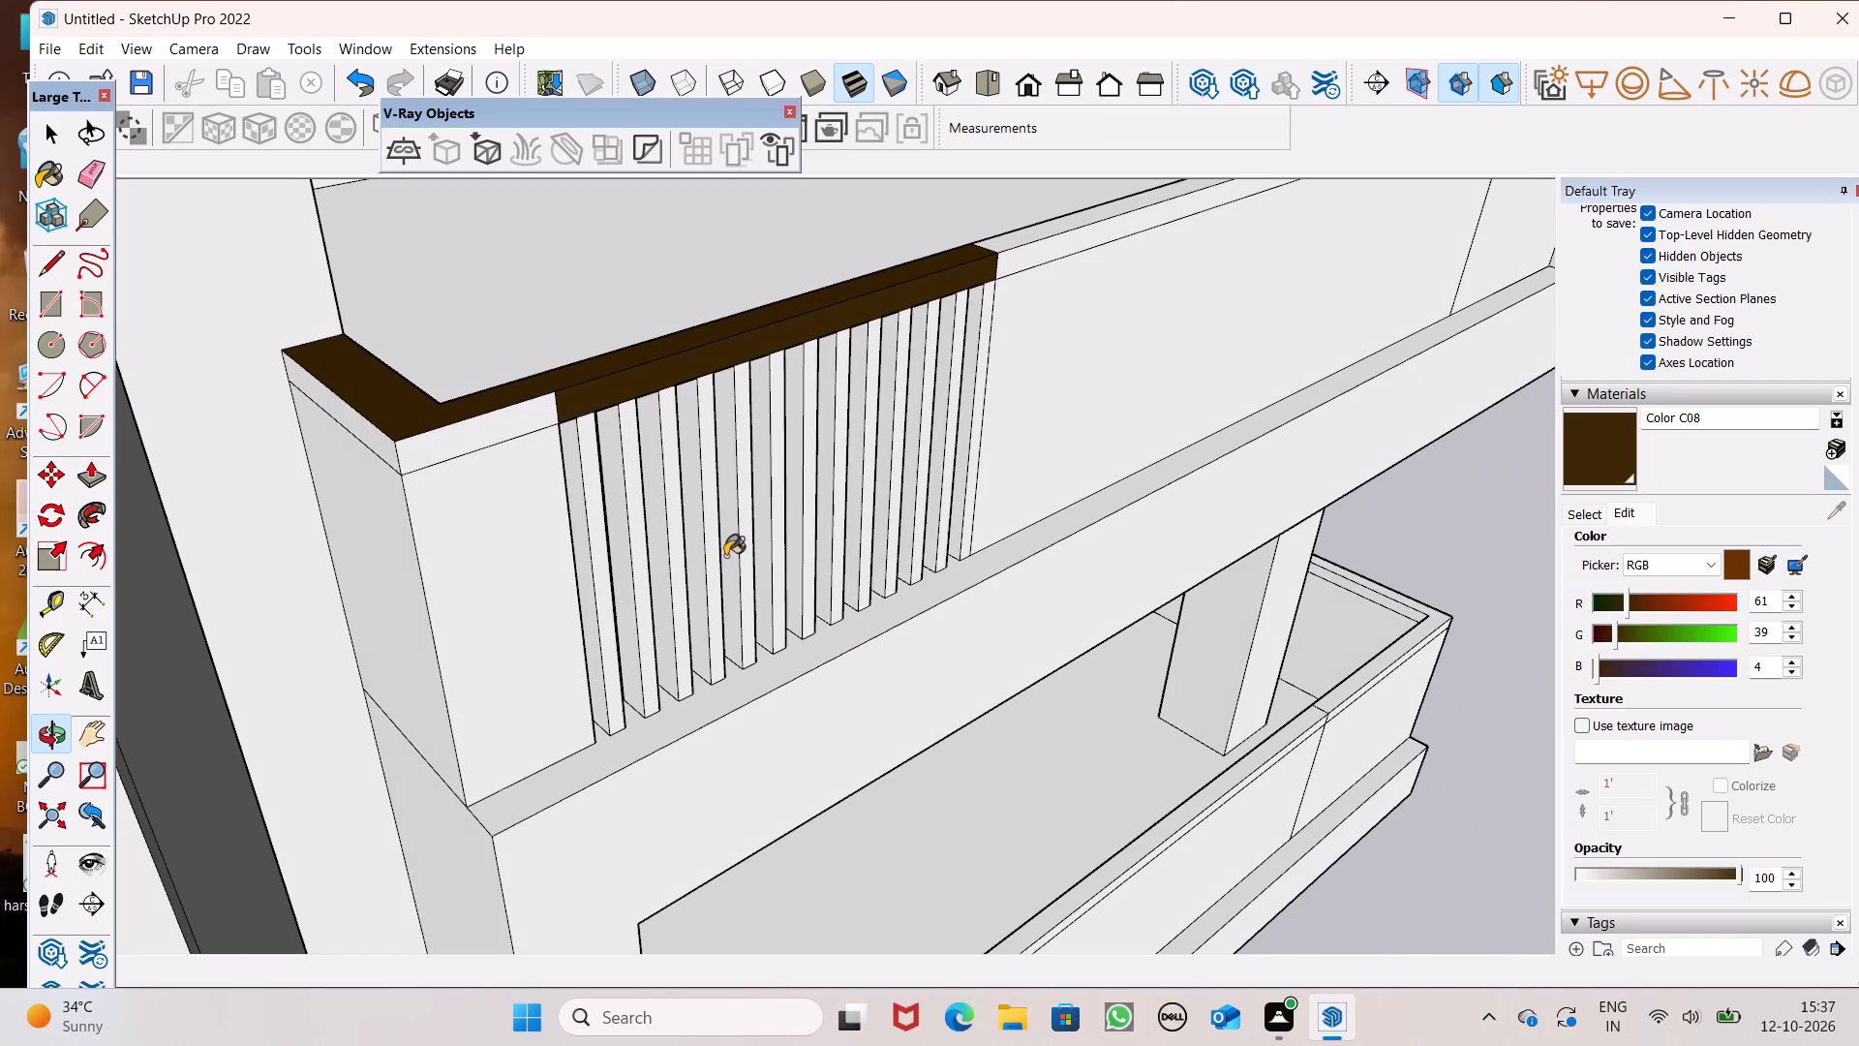
scroll(699, 542, up, 1)
scroll(405, 464, up, 6)
click(392, 426)
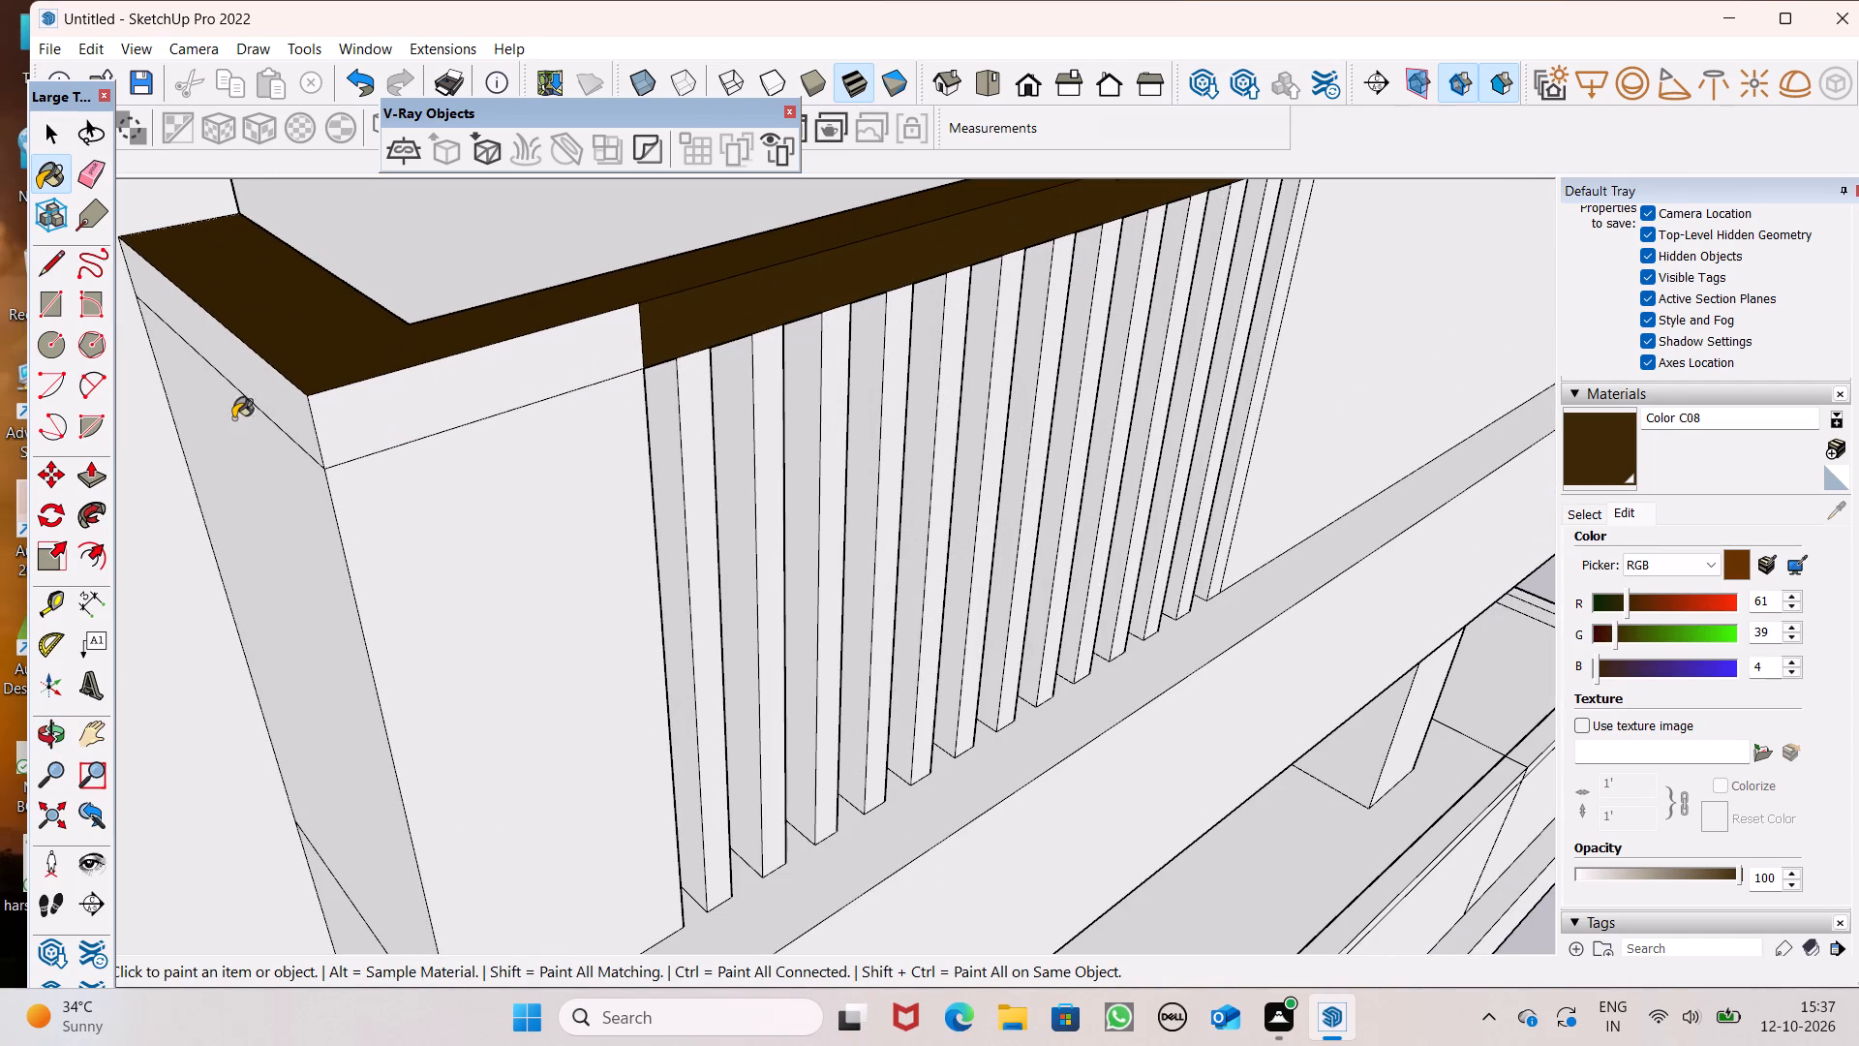
click(261, 385)
Paint the front and side faces of the seven bars nearest the solid parapet with Color C08.
scroll(551, 467, down, 3)
middle_drag(756, 518, 471, 548)
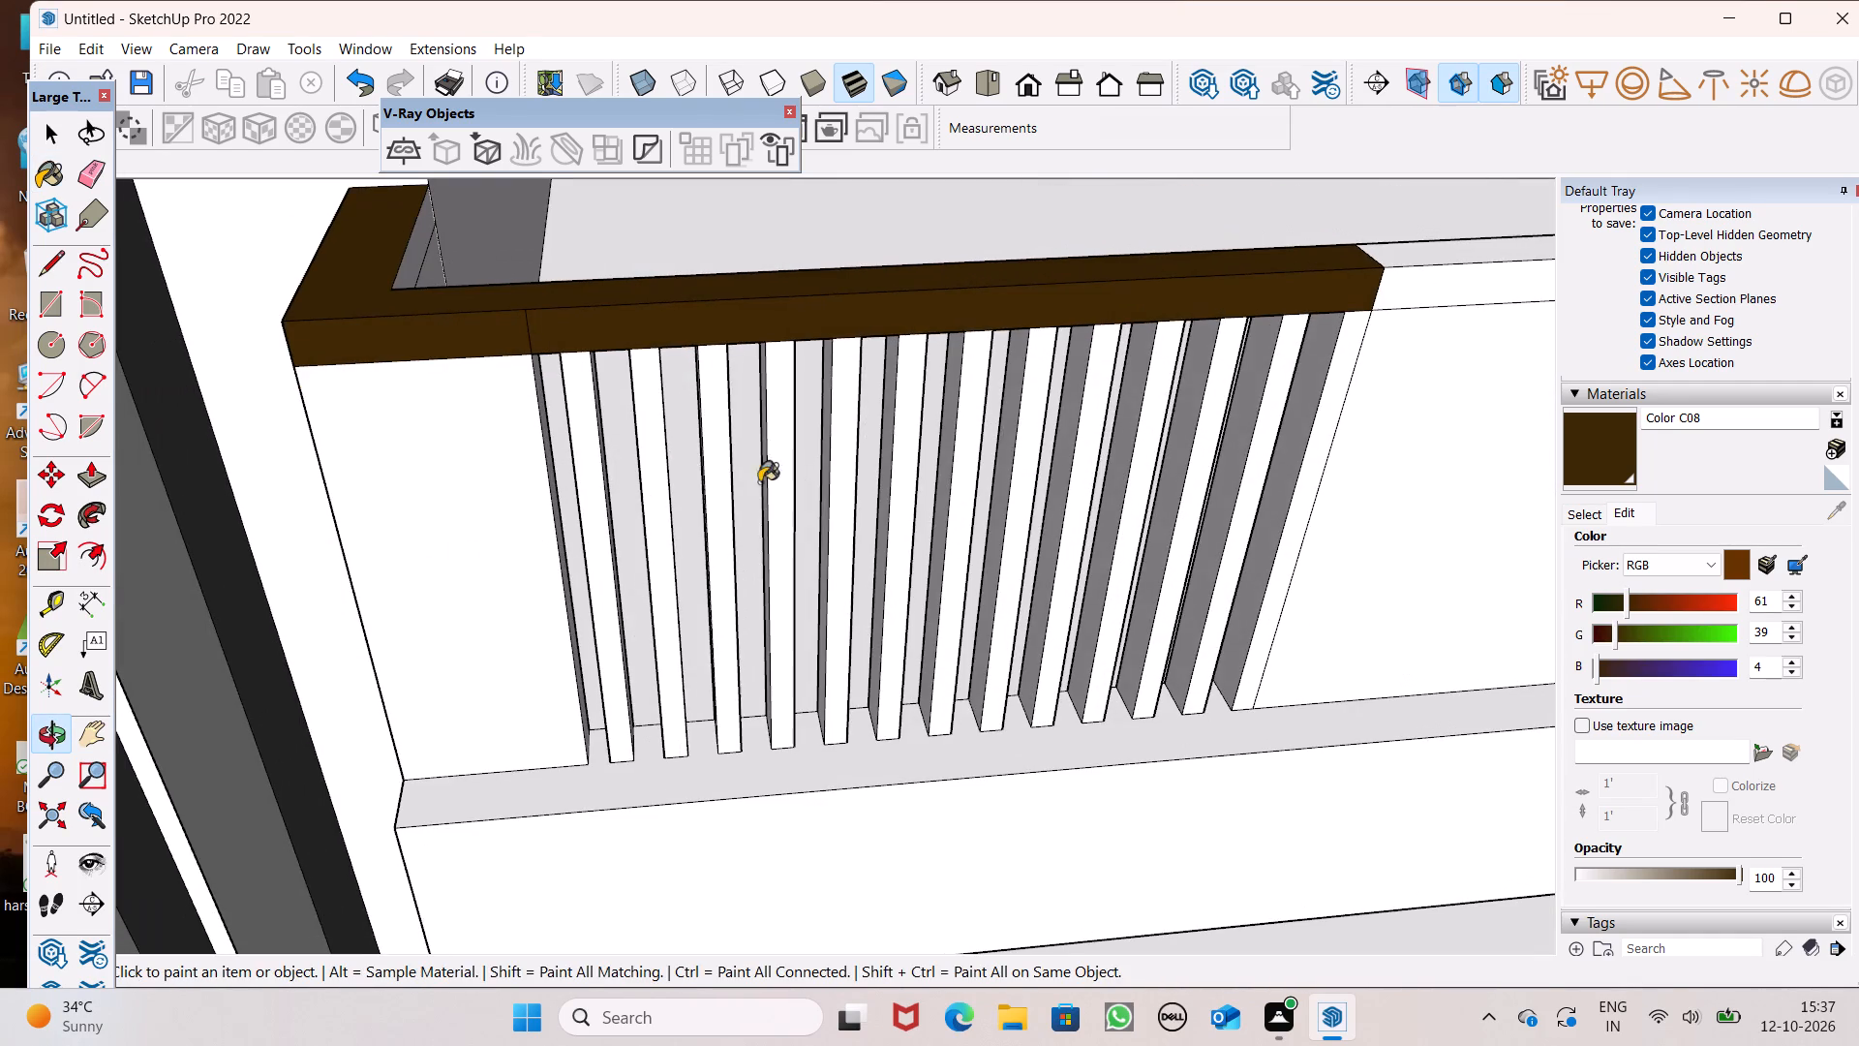
scroll(1248, 416, up, 3)
click(1345, 424)
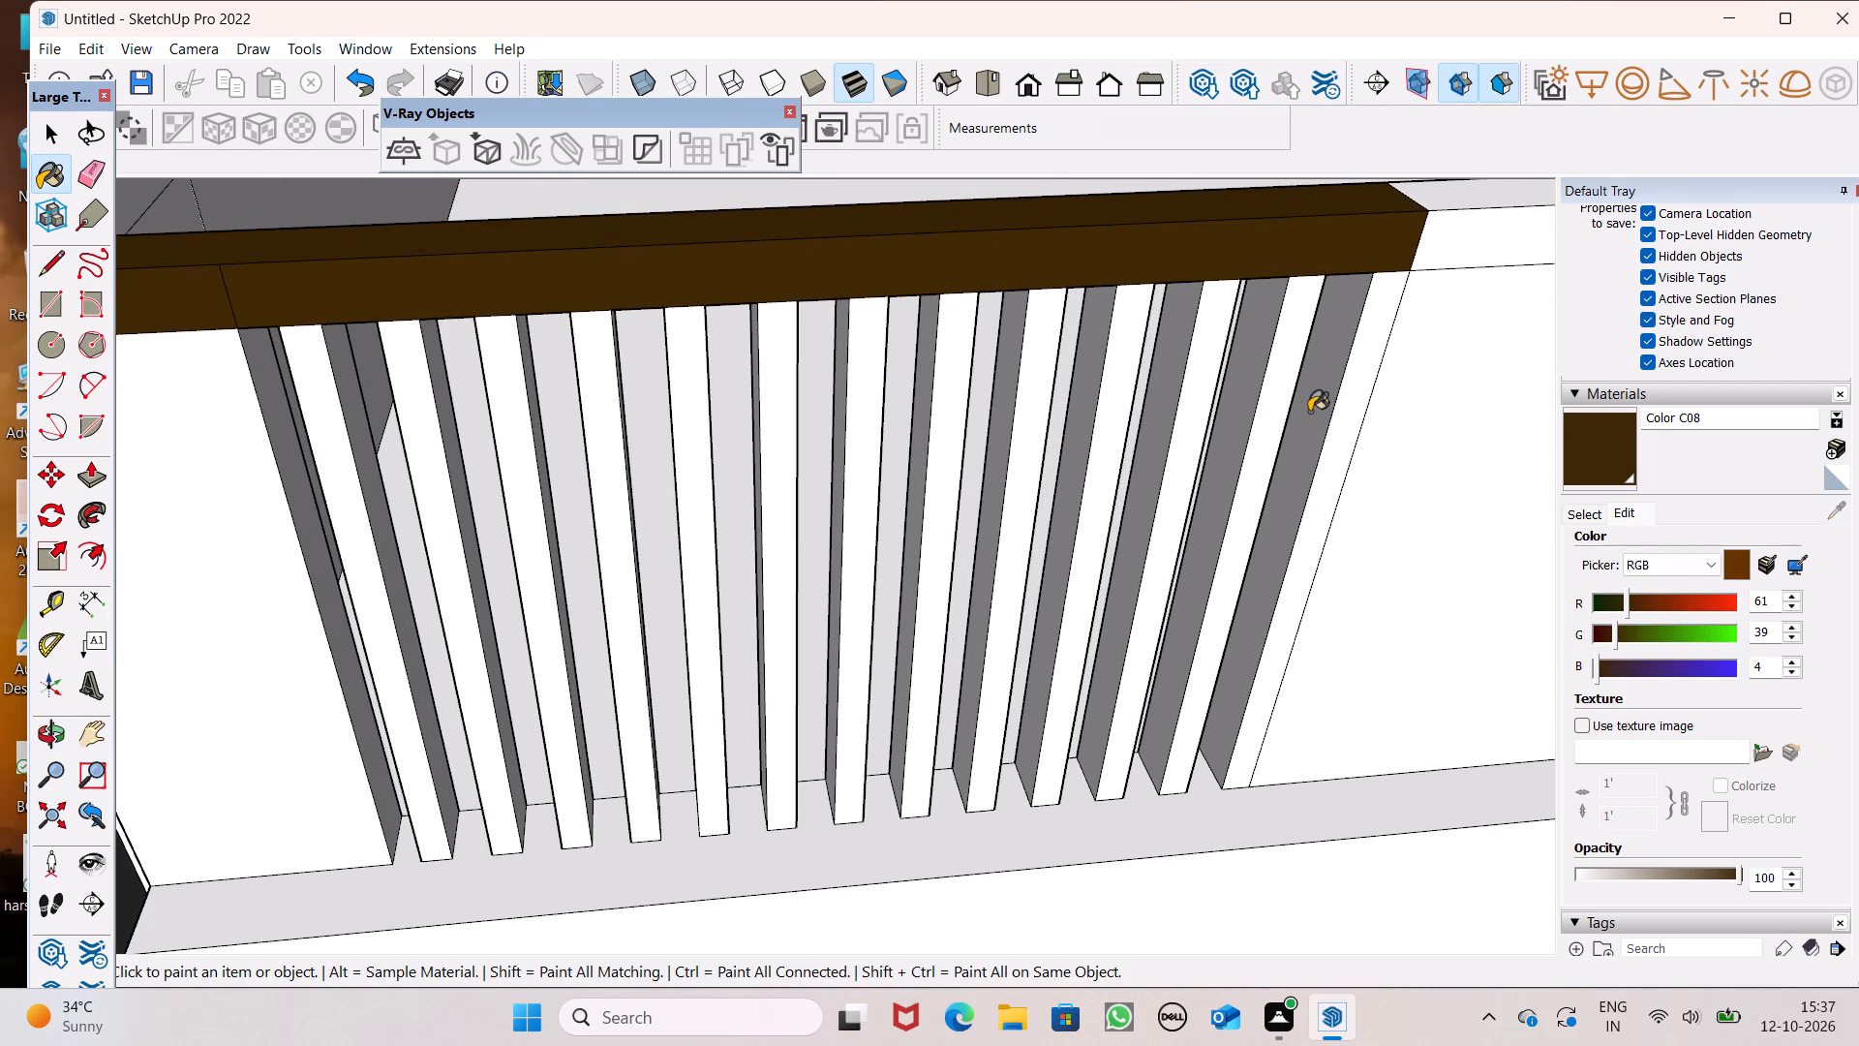
click(1309, 412)
click(1267, 425)
click(1238, 432)
click(1187, 437)
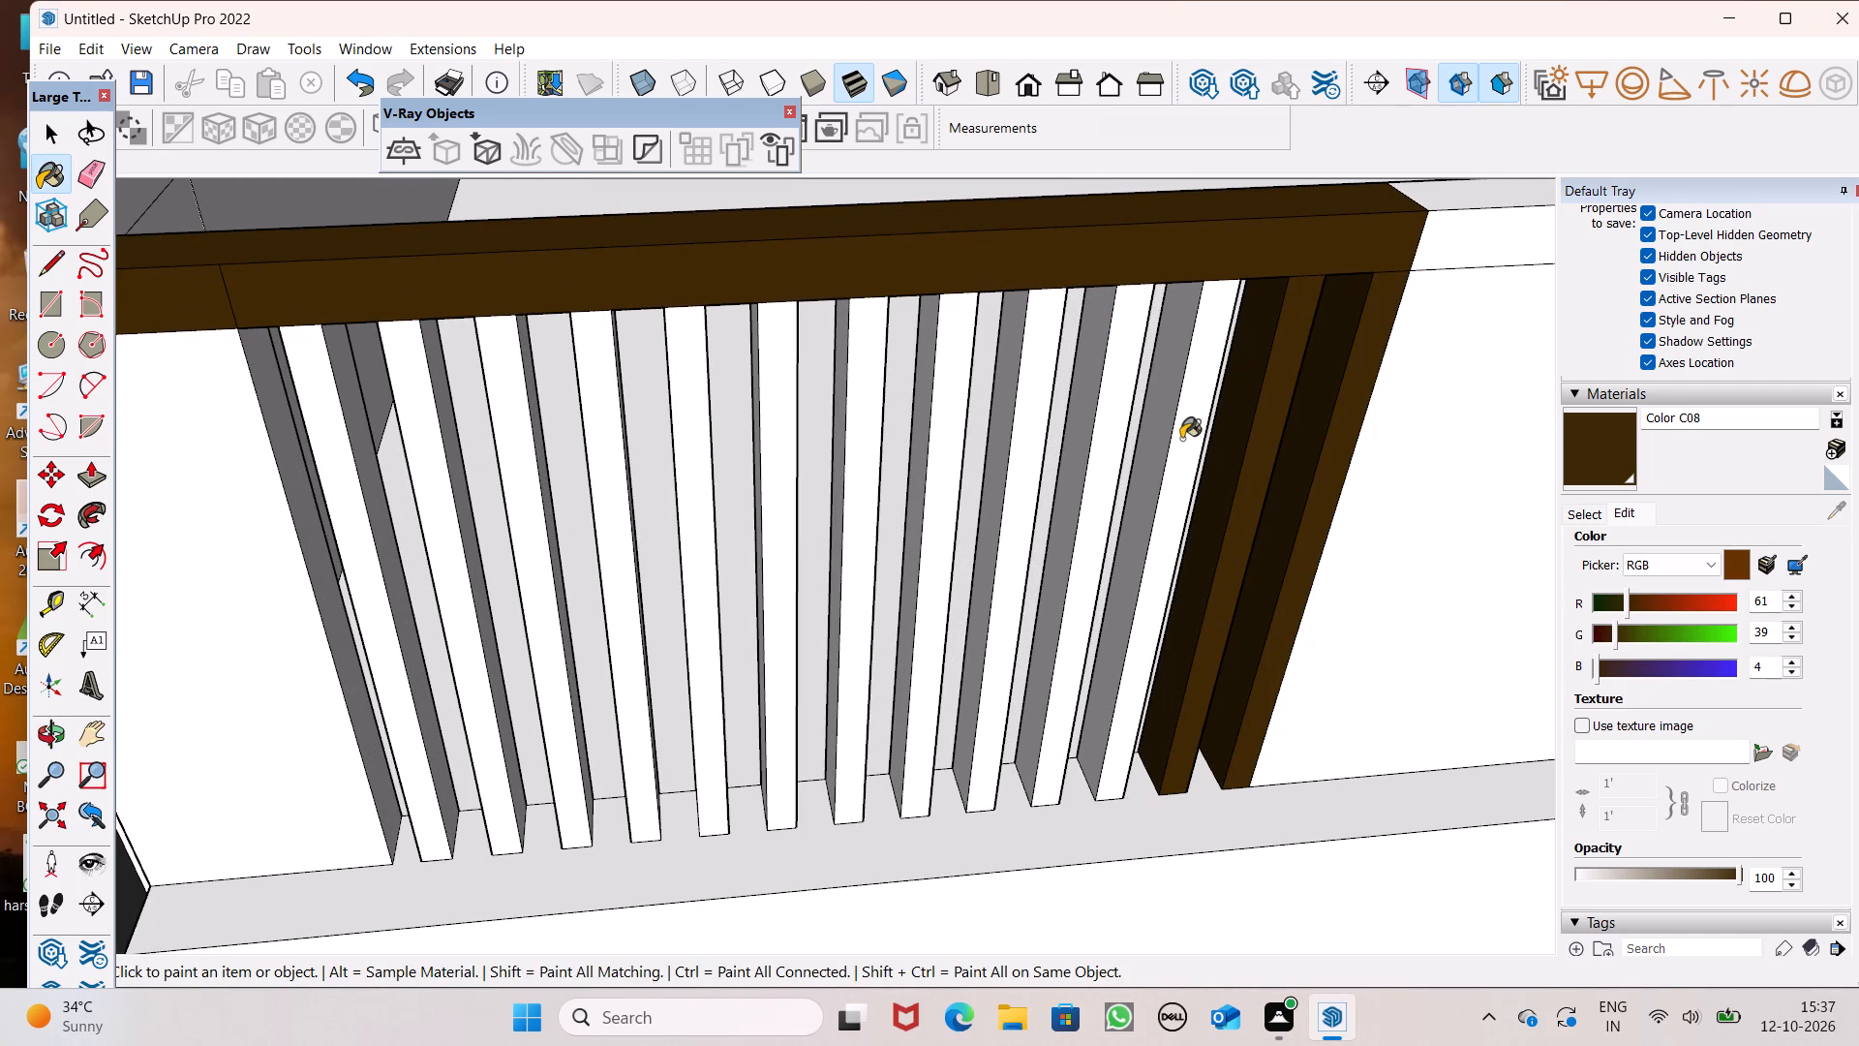
click(1166, 435)
click(1098, 461)
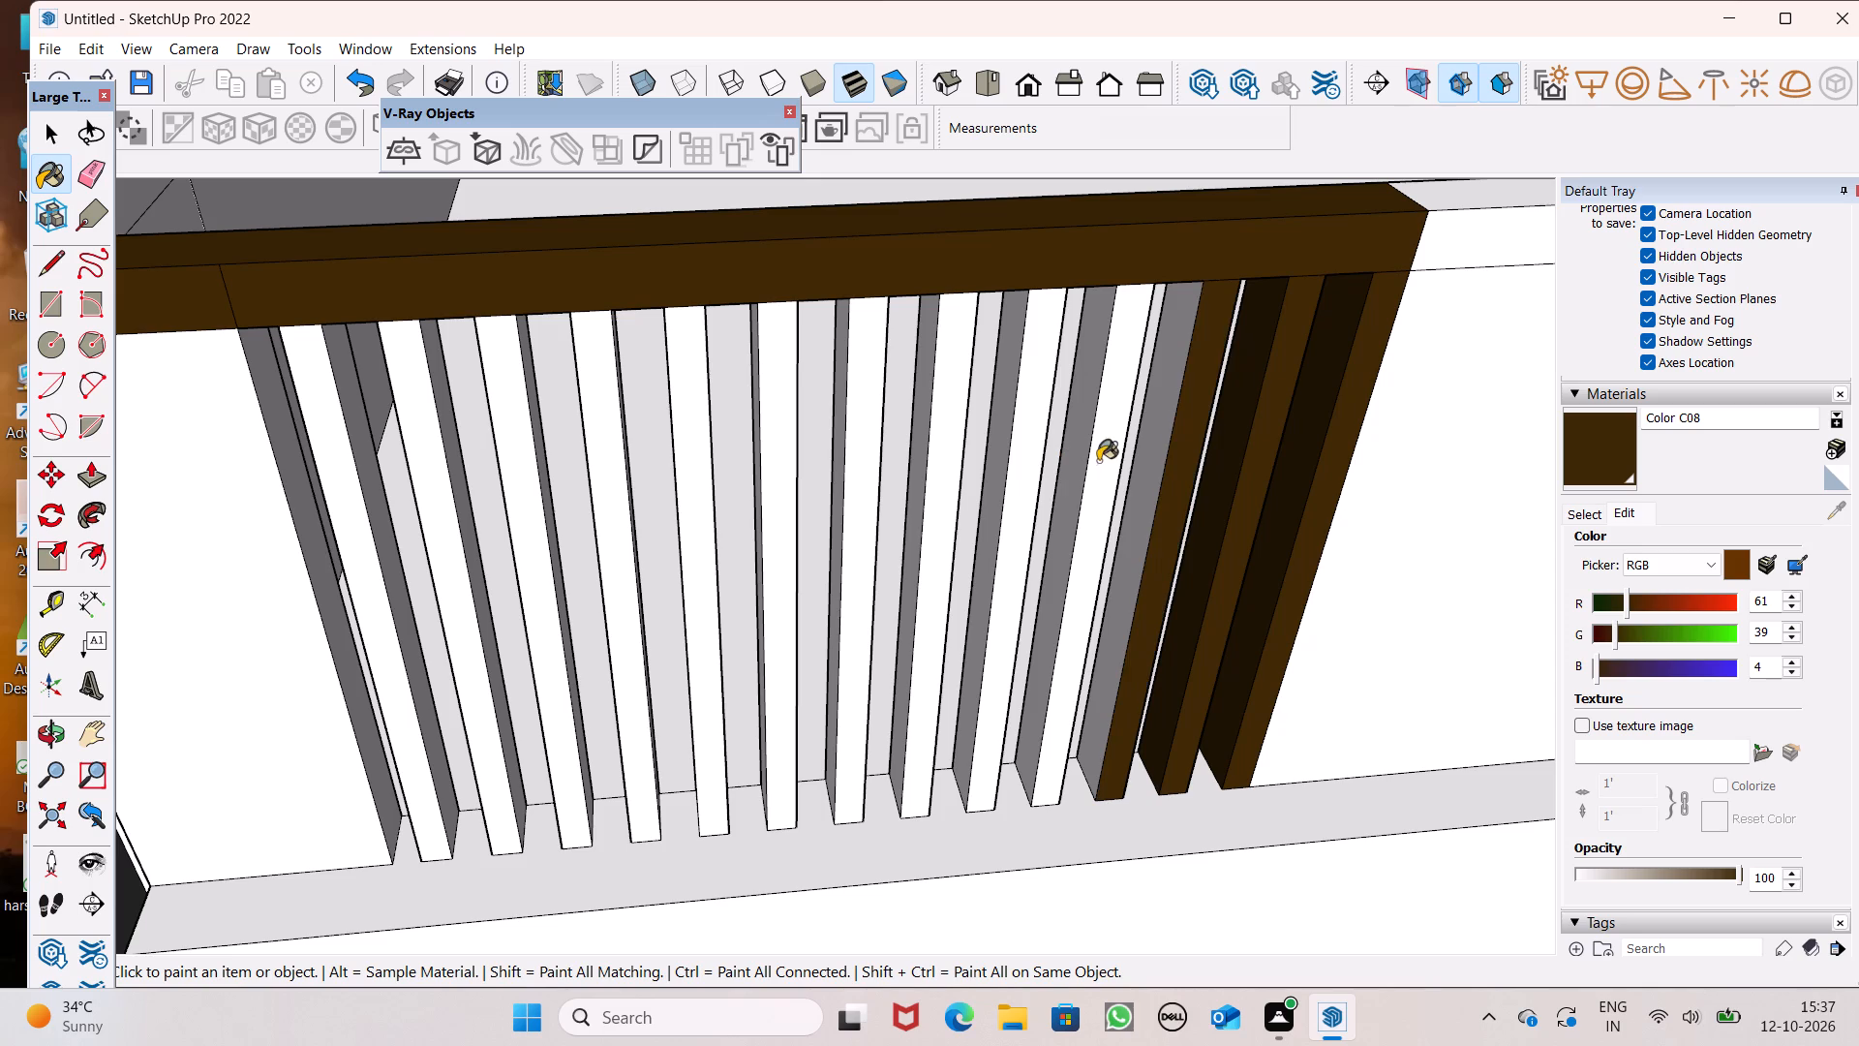
click(1075, 450)
click(1028, 450)
click(1008, 454)
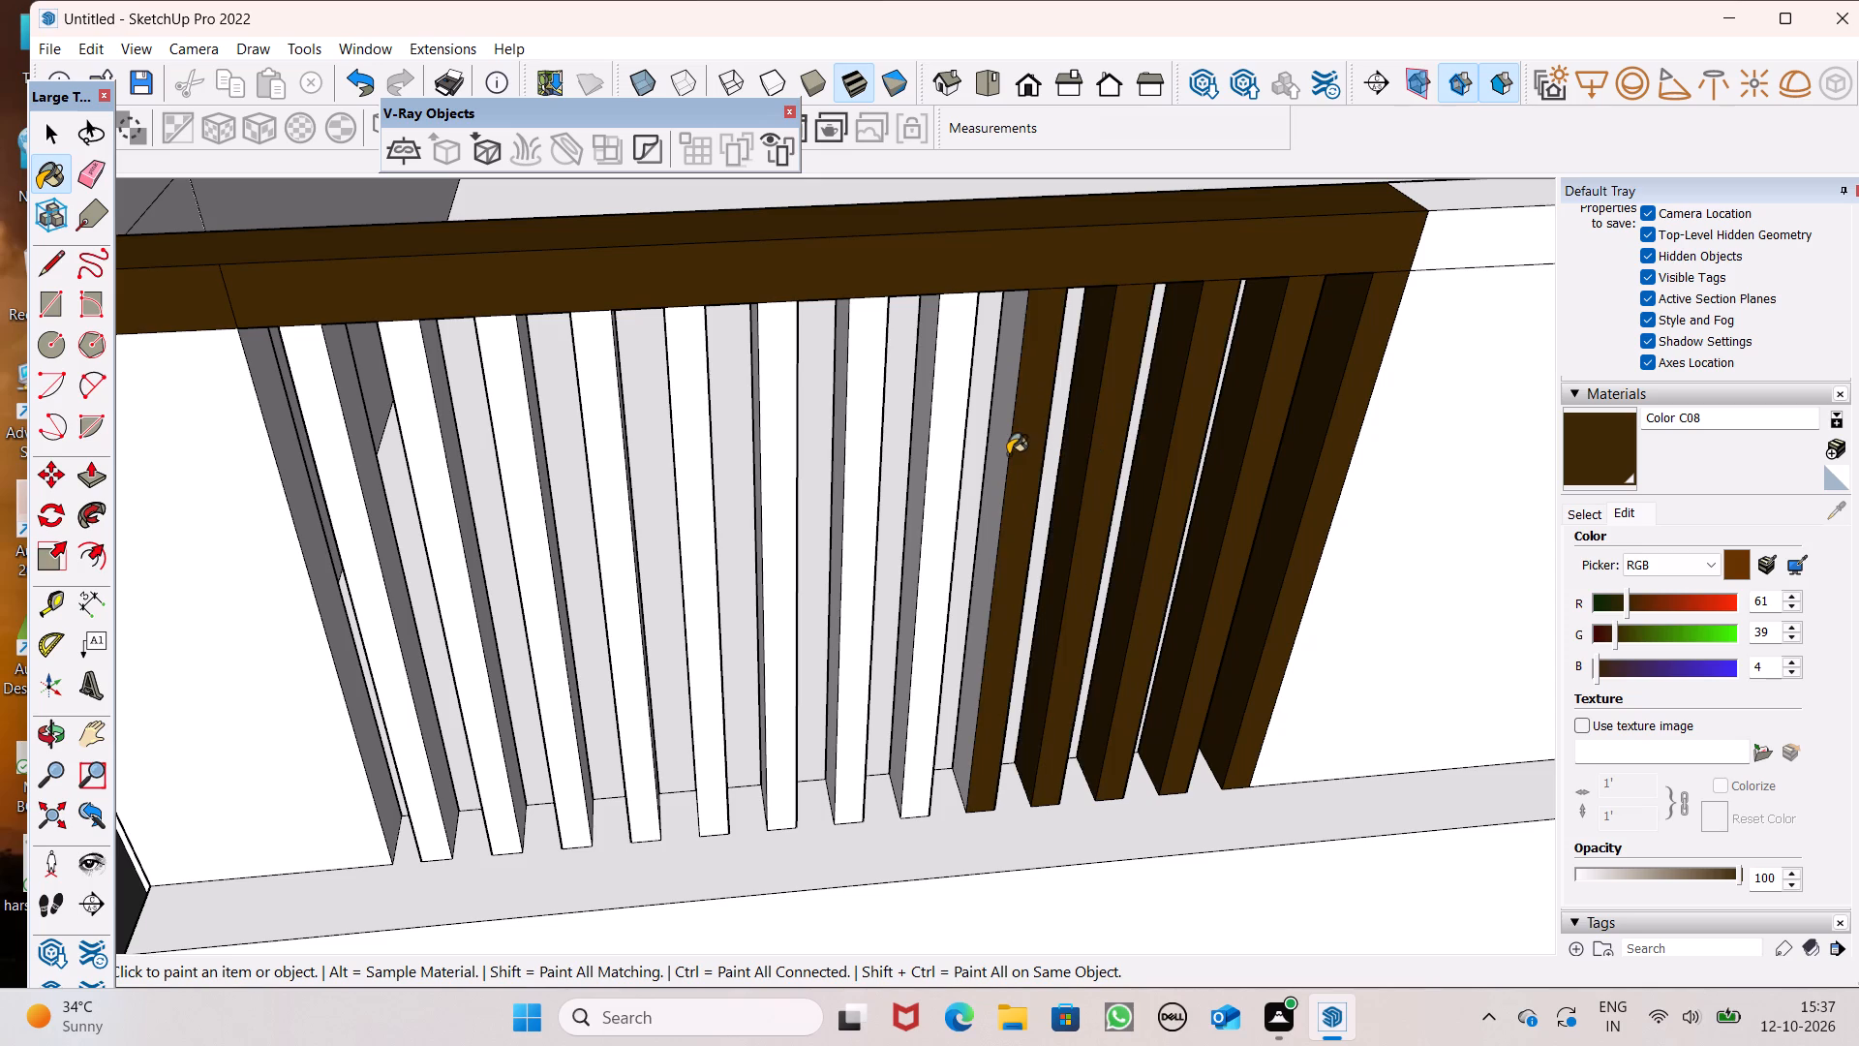
click(998, 452)
click(931, 475)
click(922, 469)
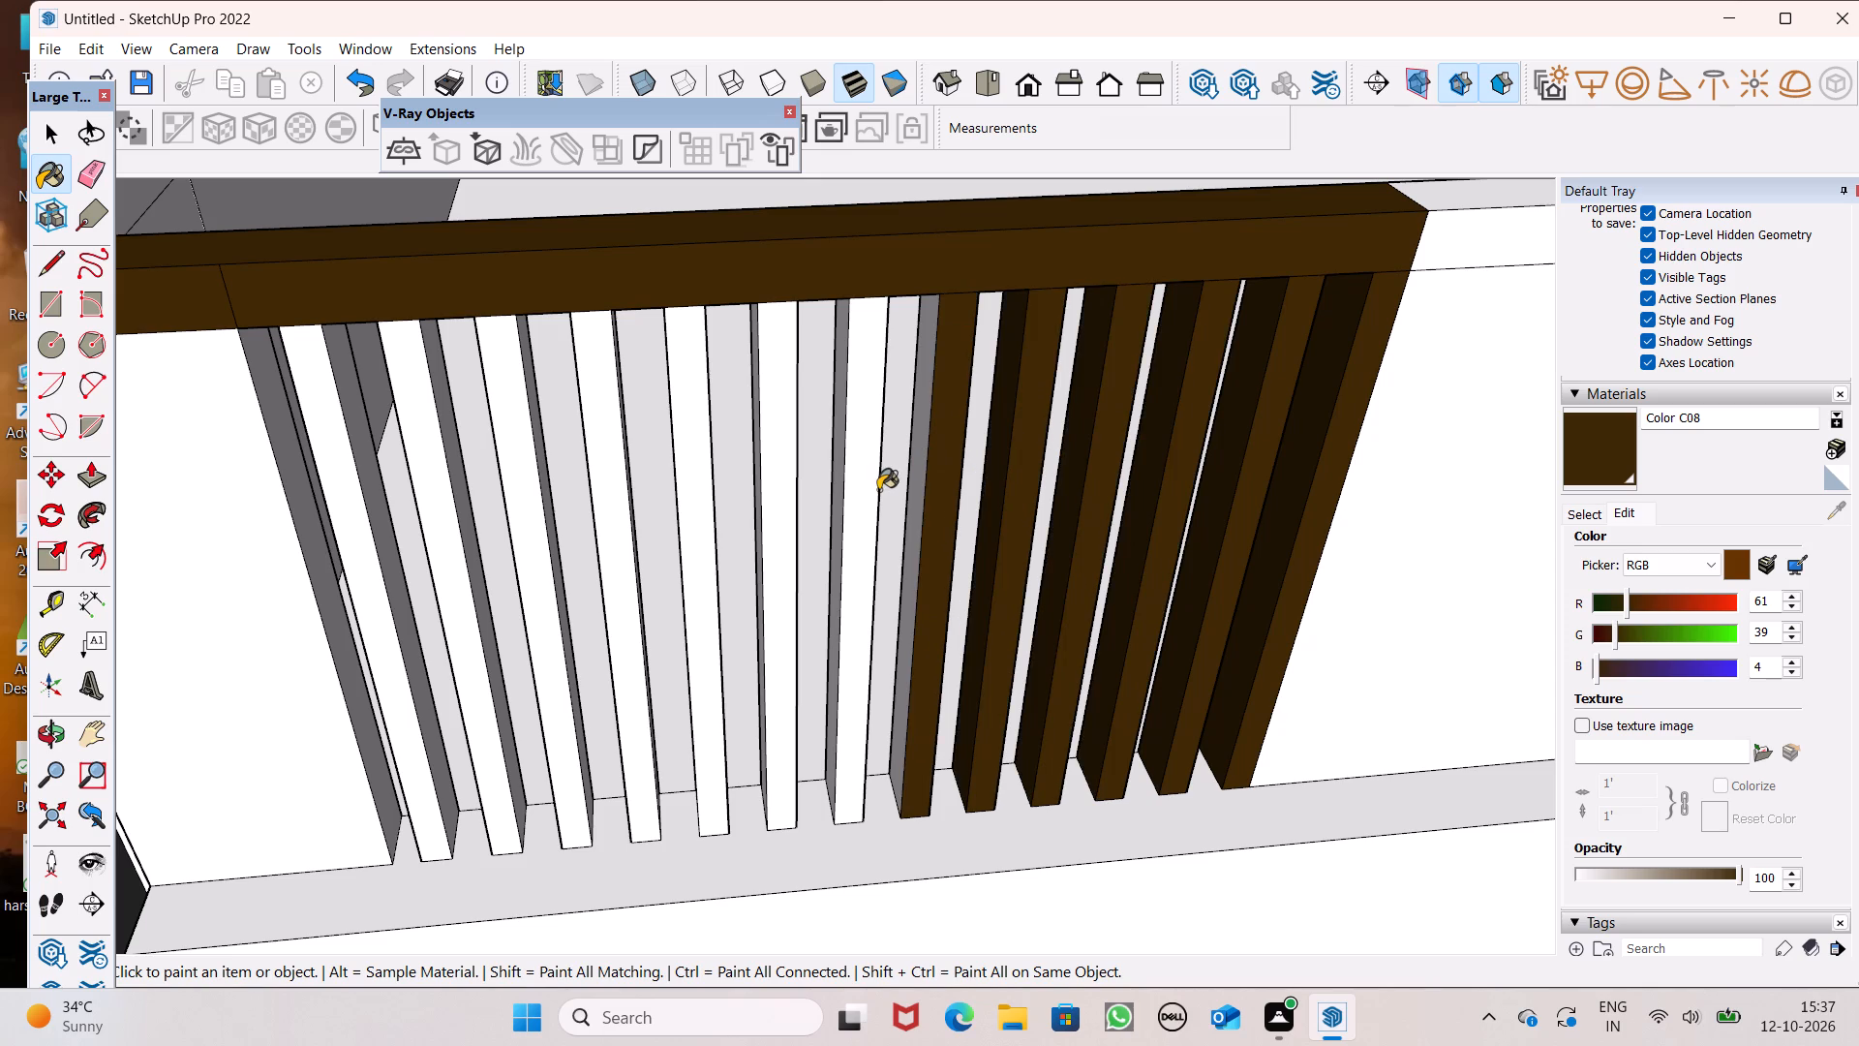
click(878, 490)
click(832, 478)
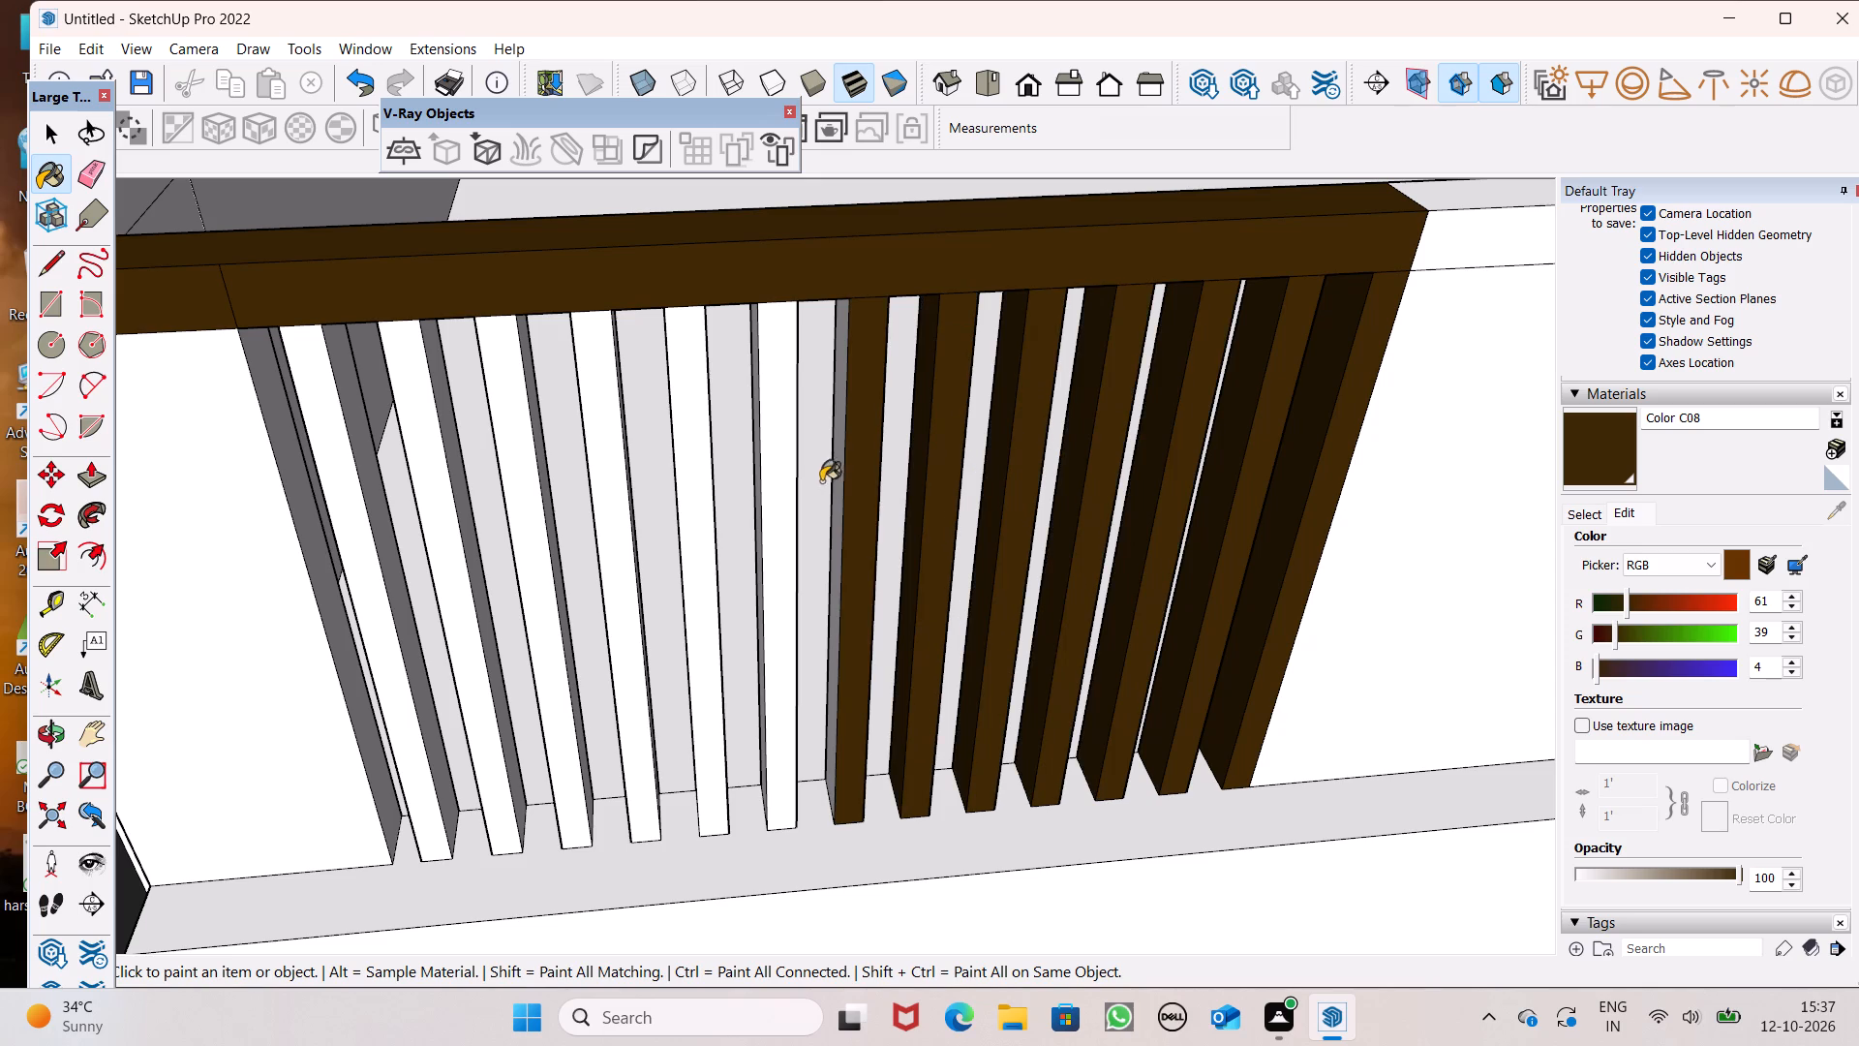
Paint the other six bars' front faces and the unpainted sides of the middle three bars with Color C08.
middle_drag(880, 533, 949, 554)
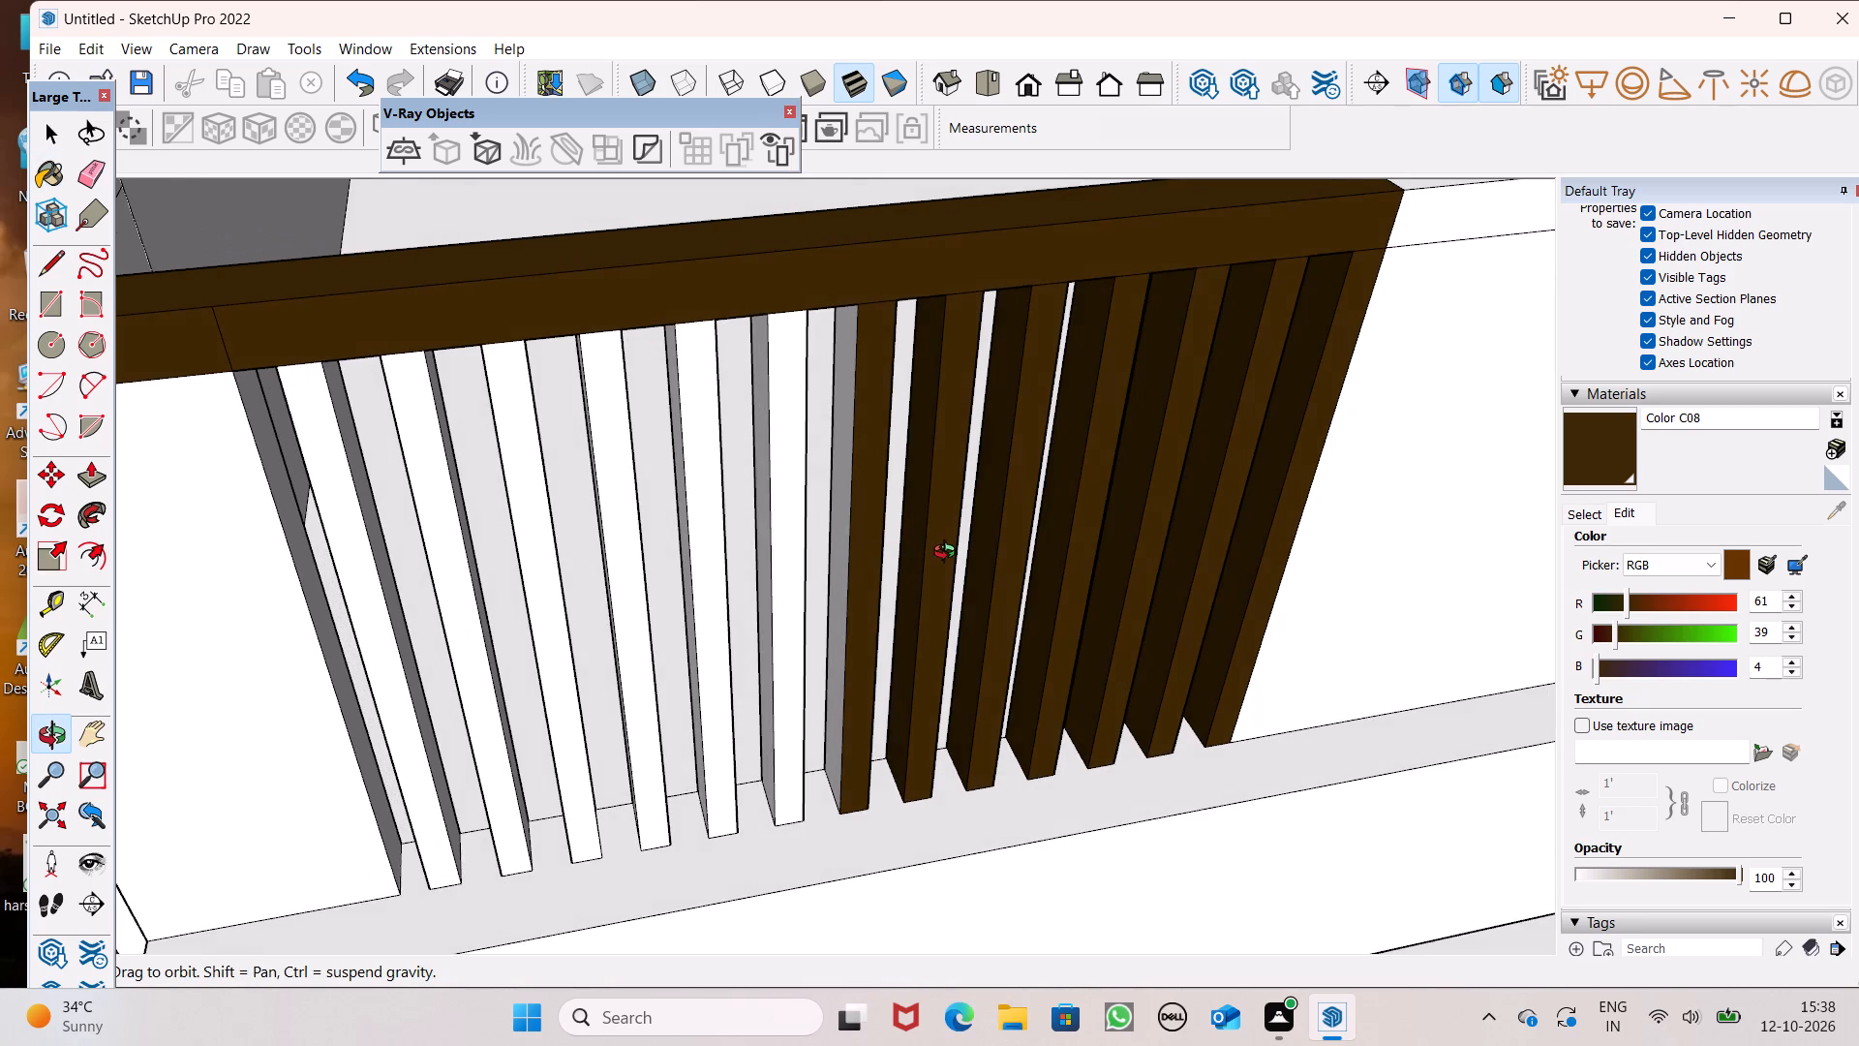
middle_drag(949, 554, 979, 555)
scroll(385, 738, up, 2)
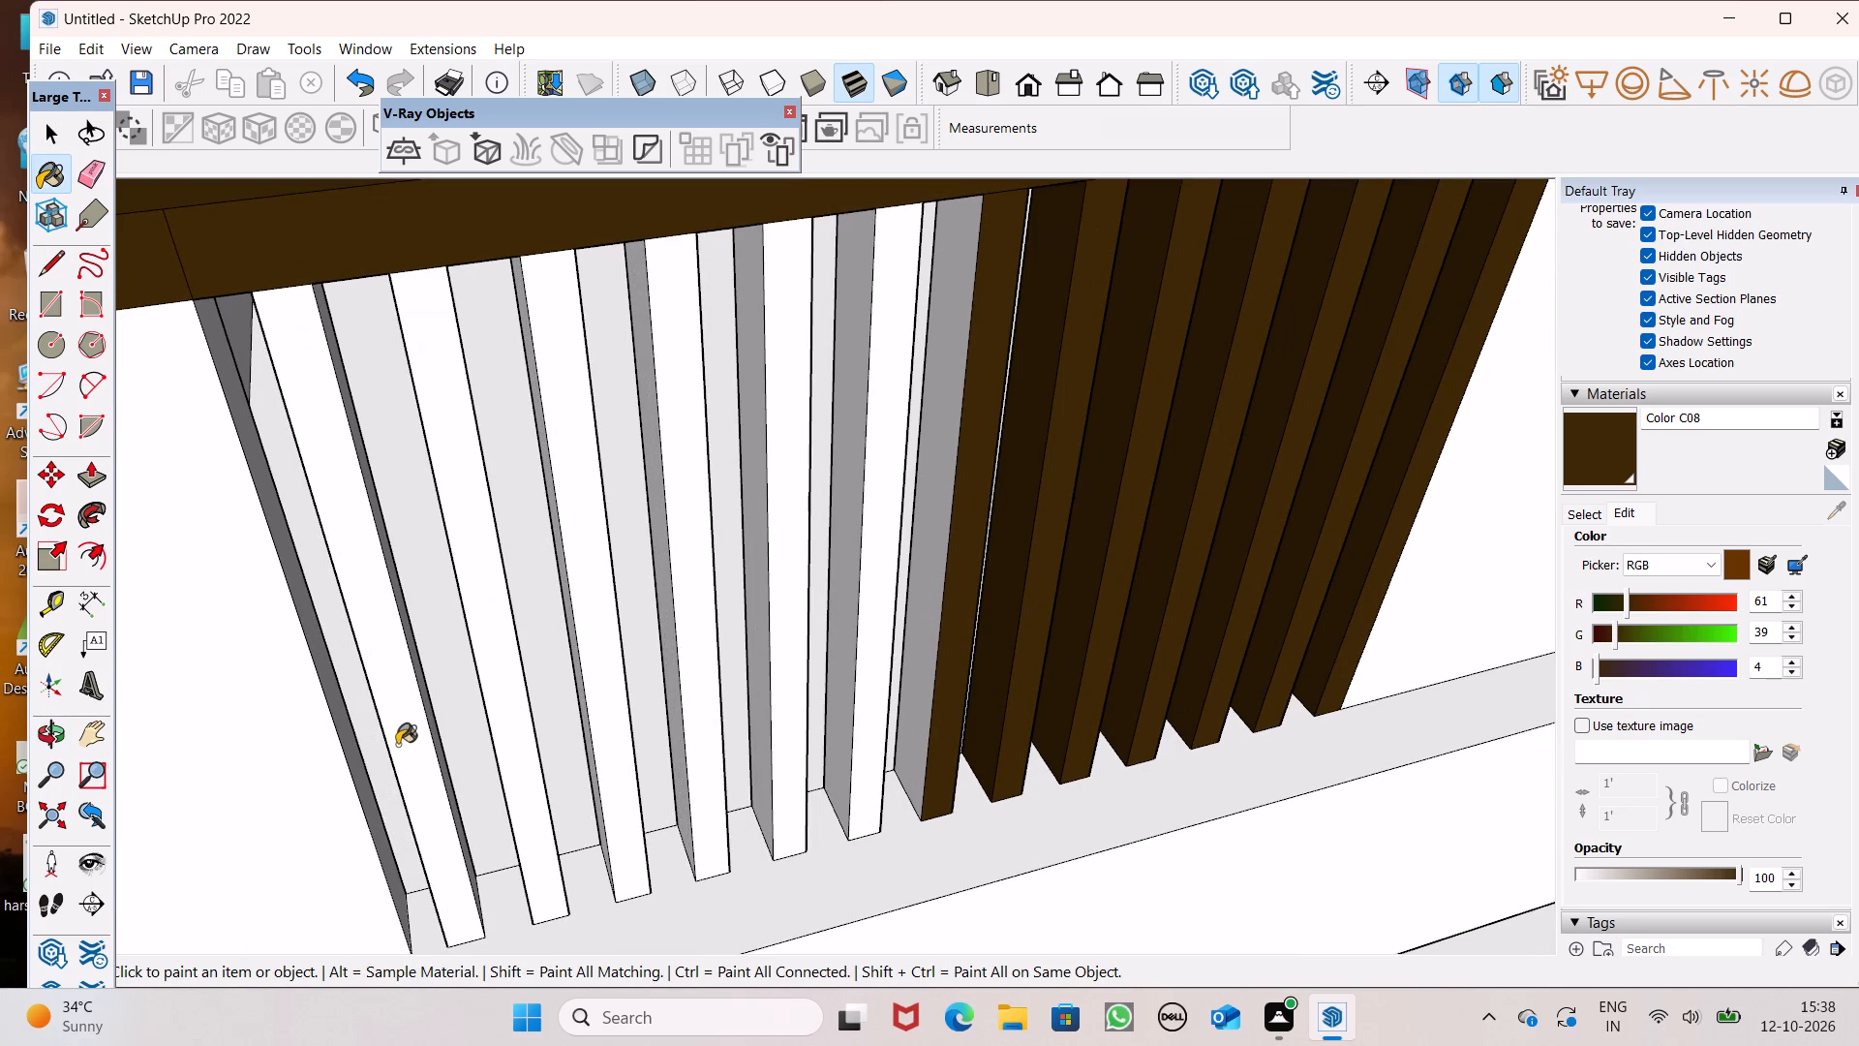
click(409, 732)
click(500, 712)
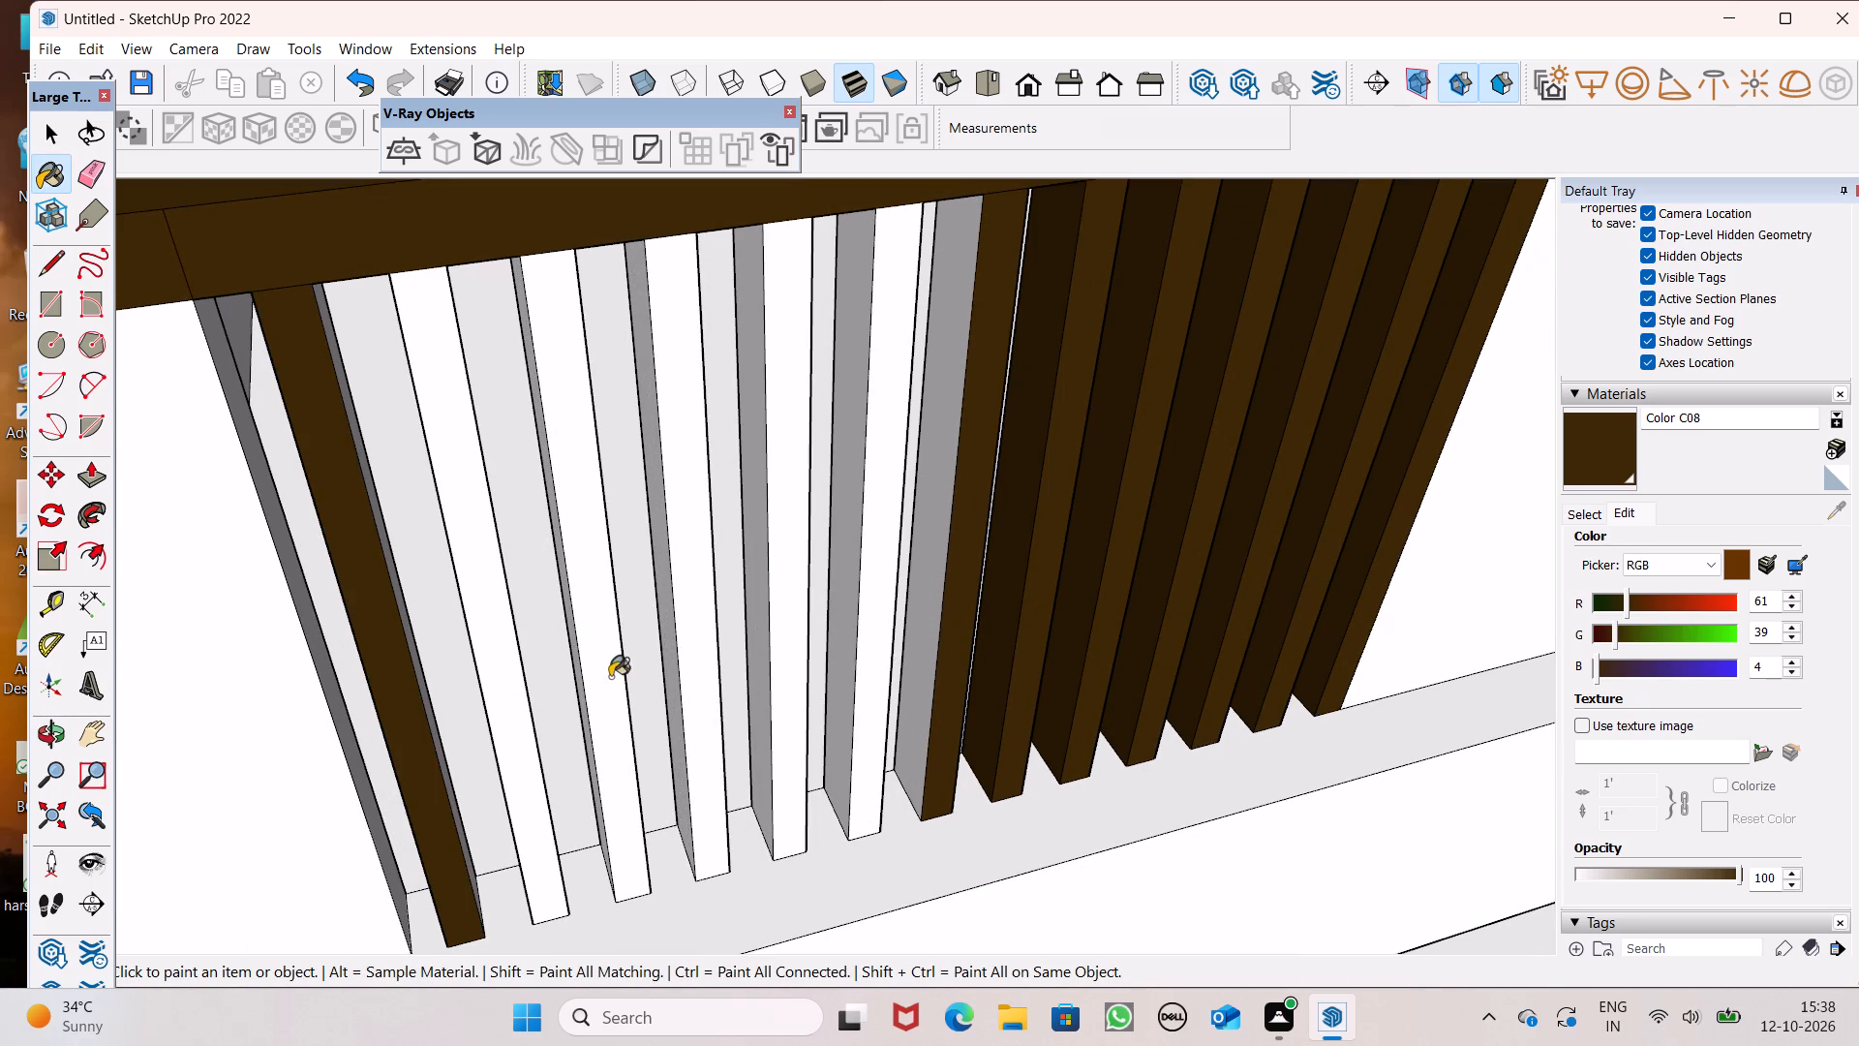
click(610, 675)
click(689, 676)
click(773, 668)
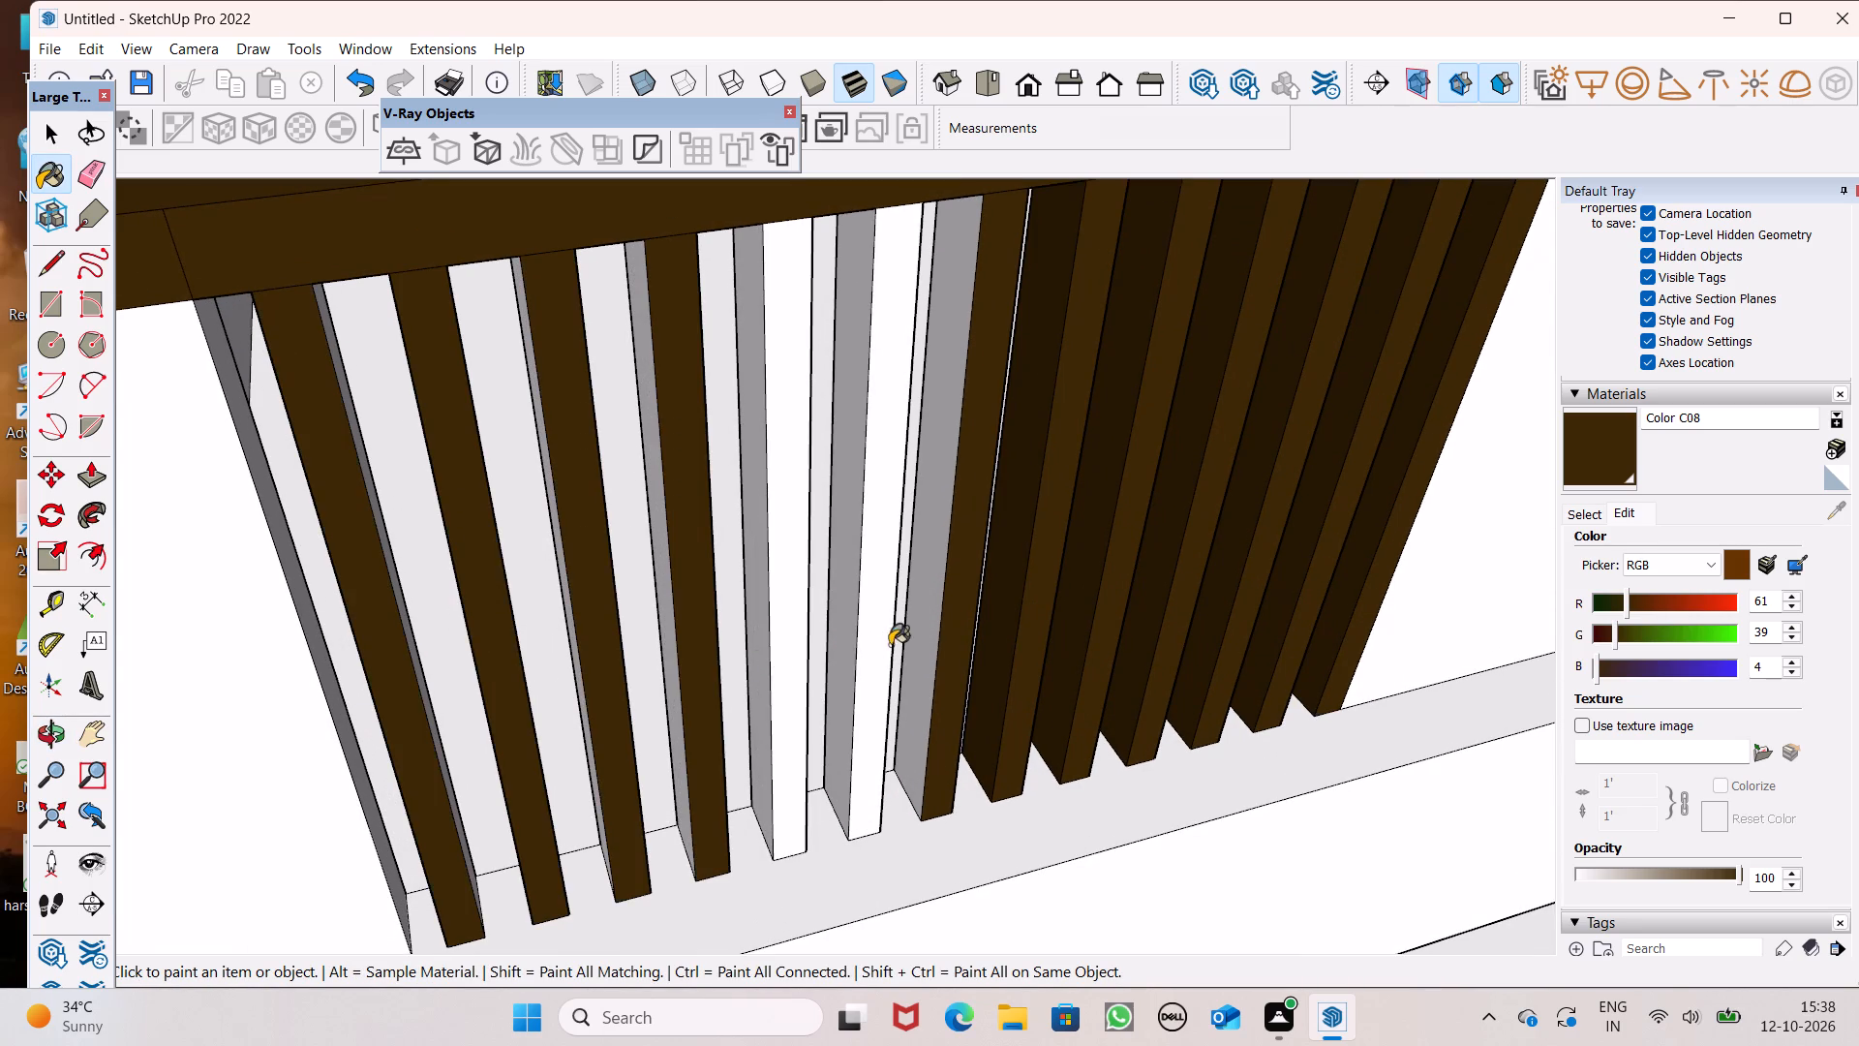
click(890, 644)
click(932, 598)
click(851, 578)
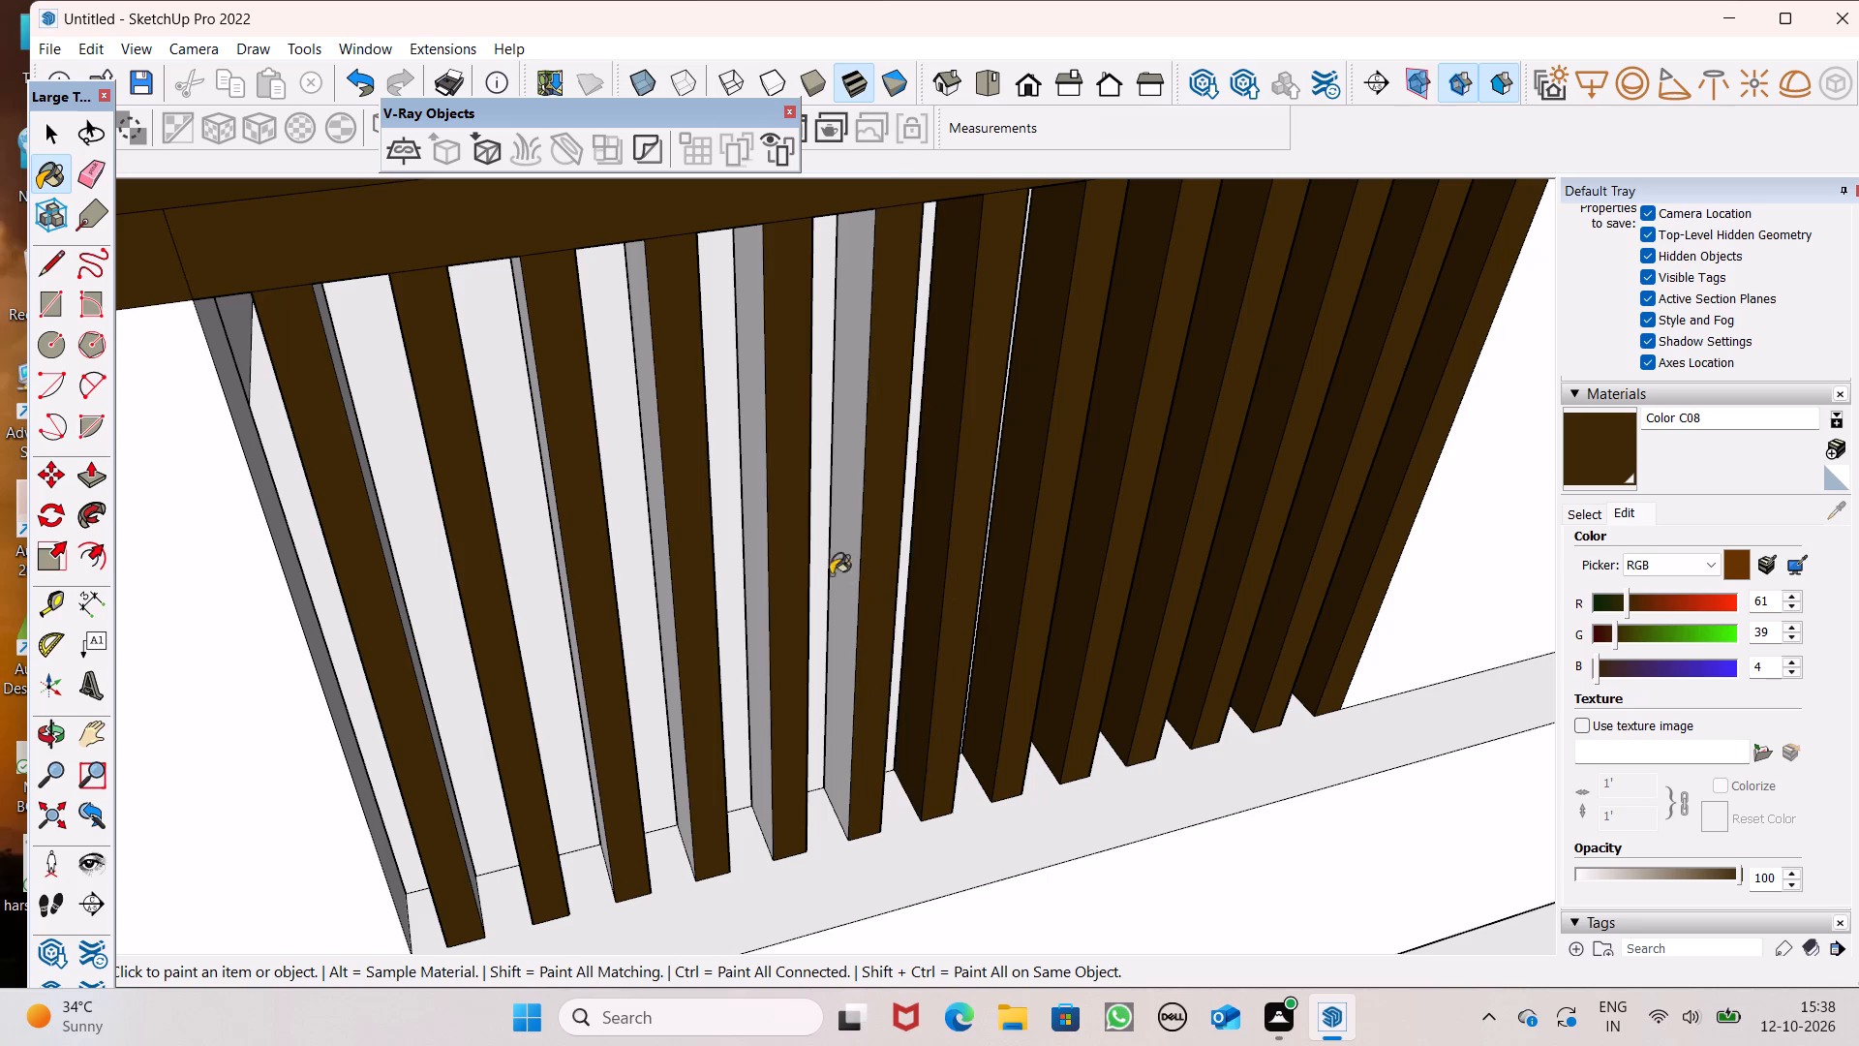
click(750, 568)
Paint the unpainted side faces of the four bars nearest the parapet corner with Color C08.
scroll(803, 584, down, 1)
middle_drag(806, 600, 844, 597)
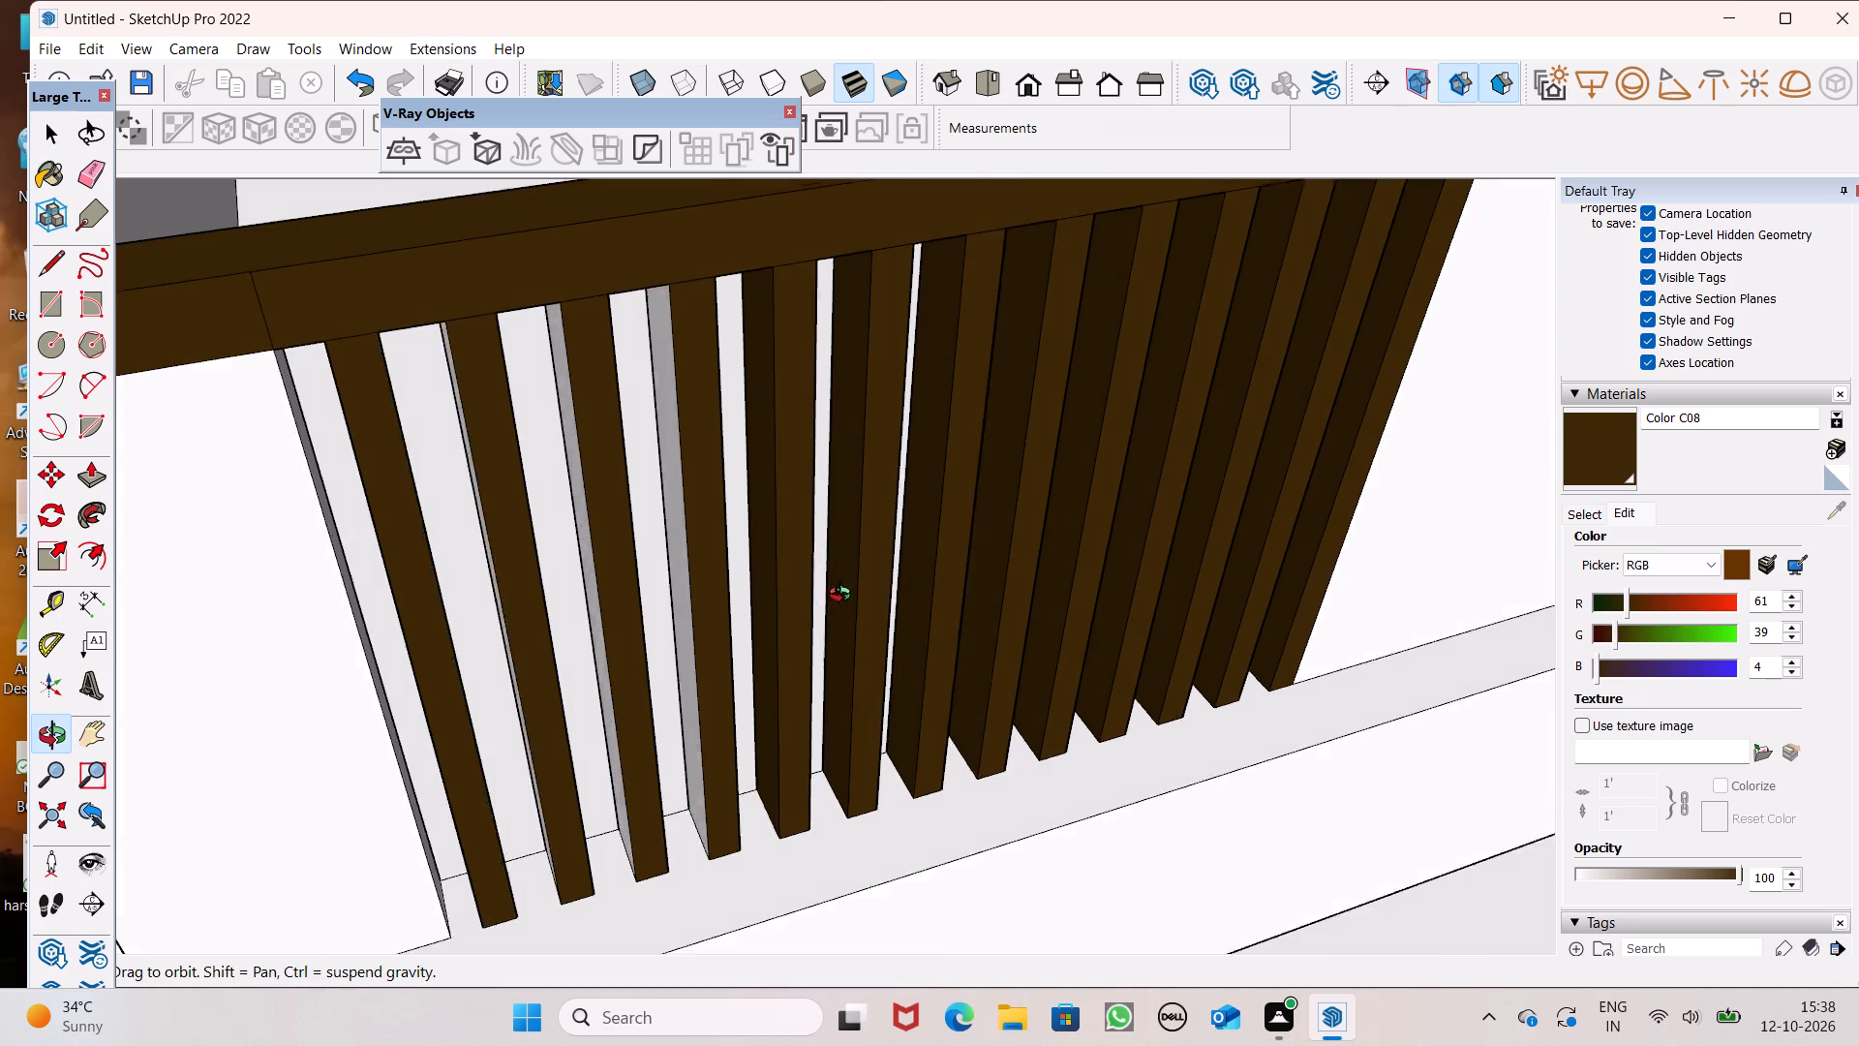
middle_drag(844, 597, 1108, 524)
scroll(775, 690, up, 1)
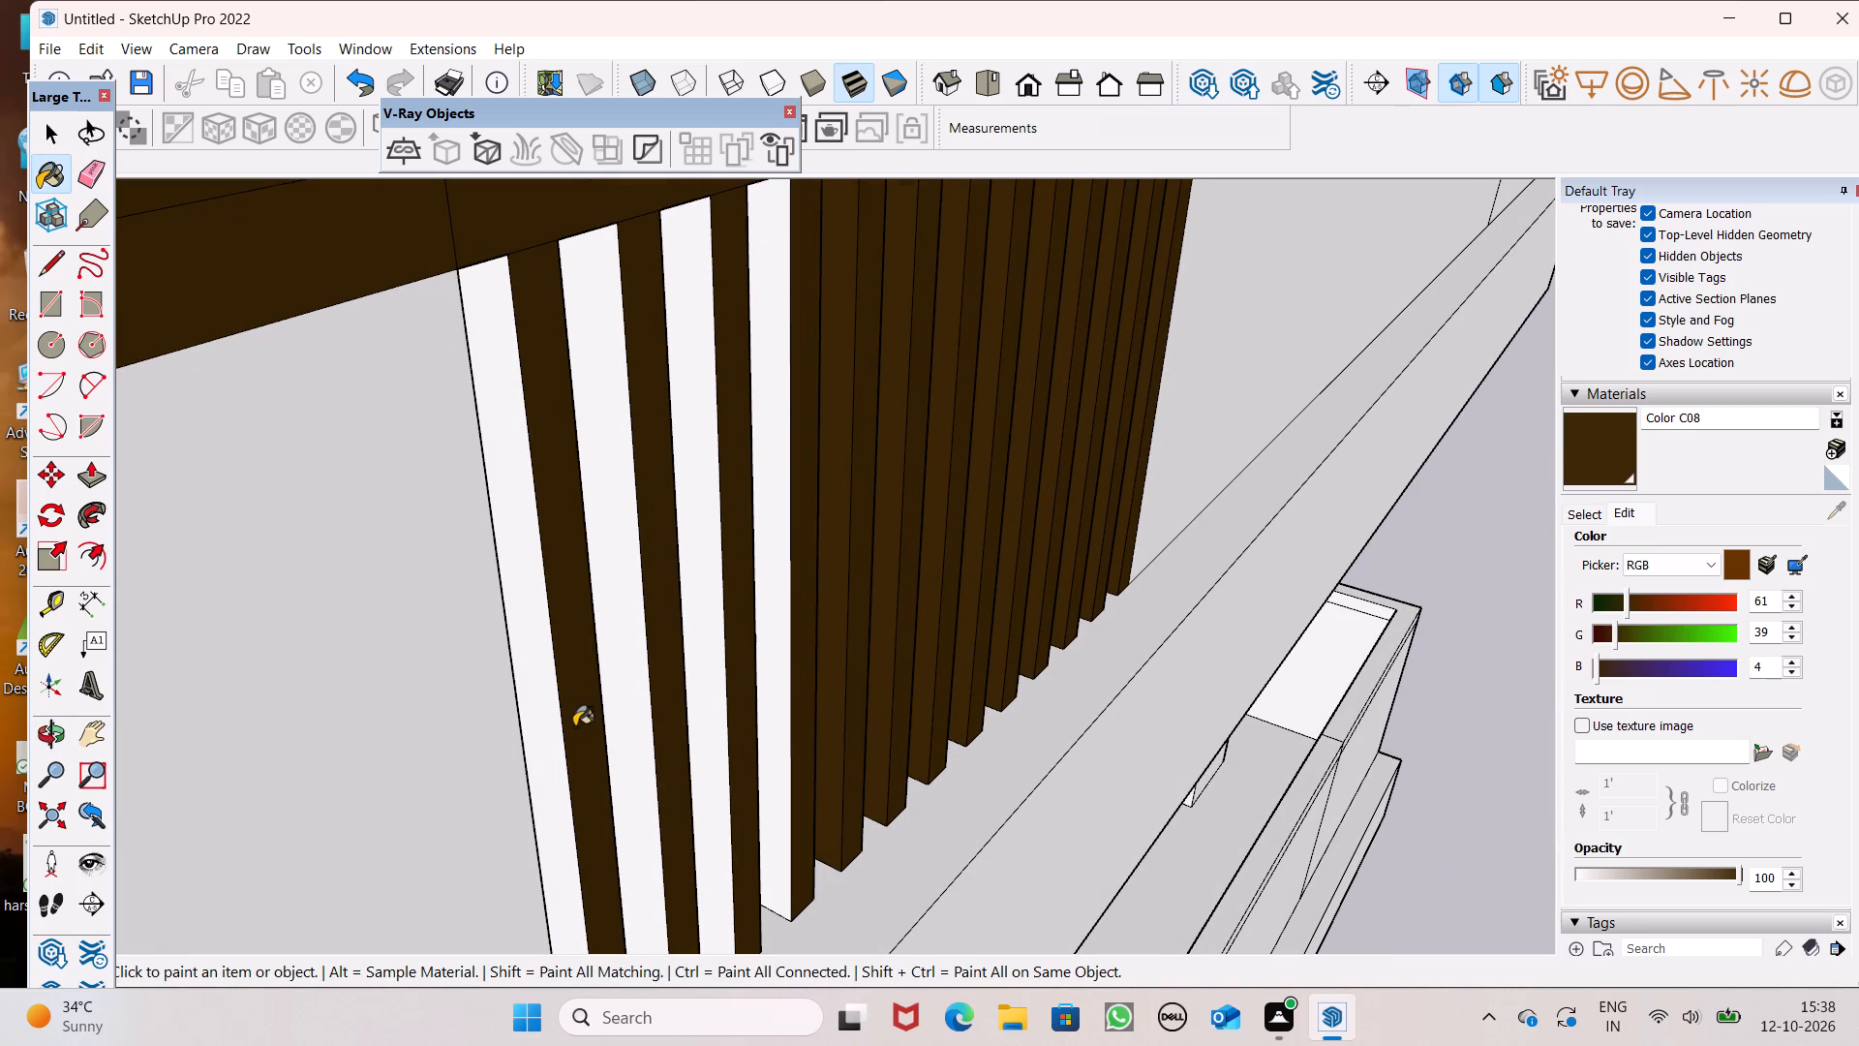
click(550, 704)
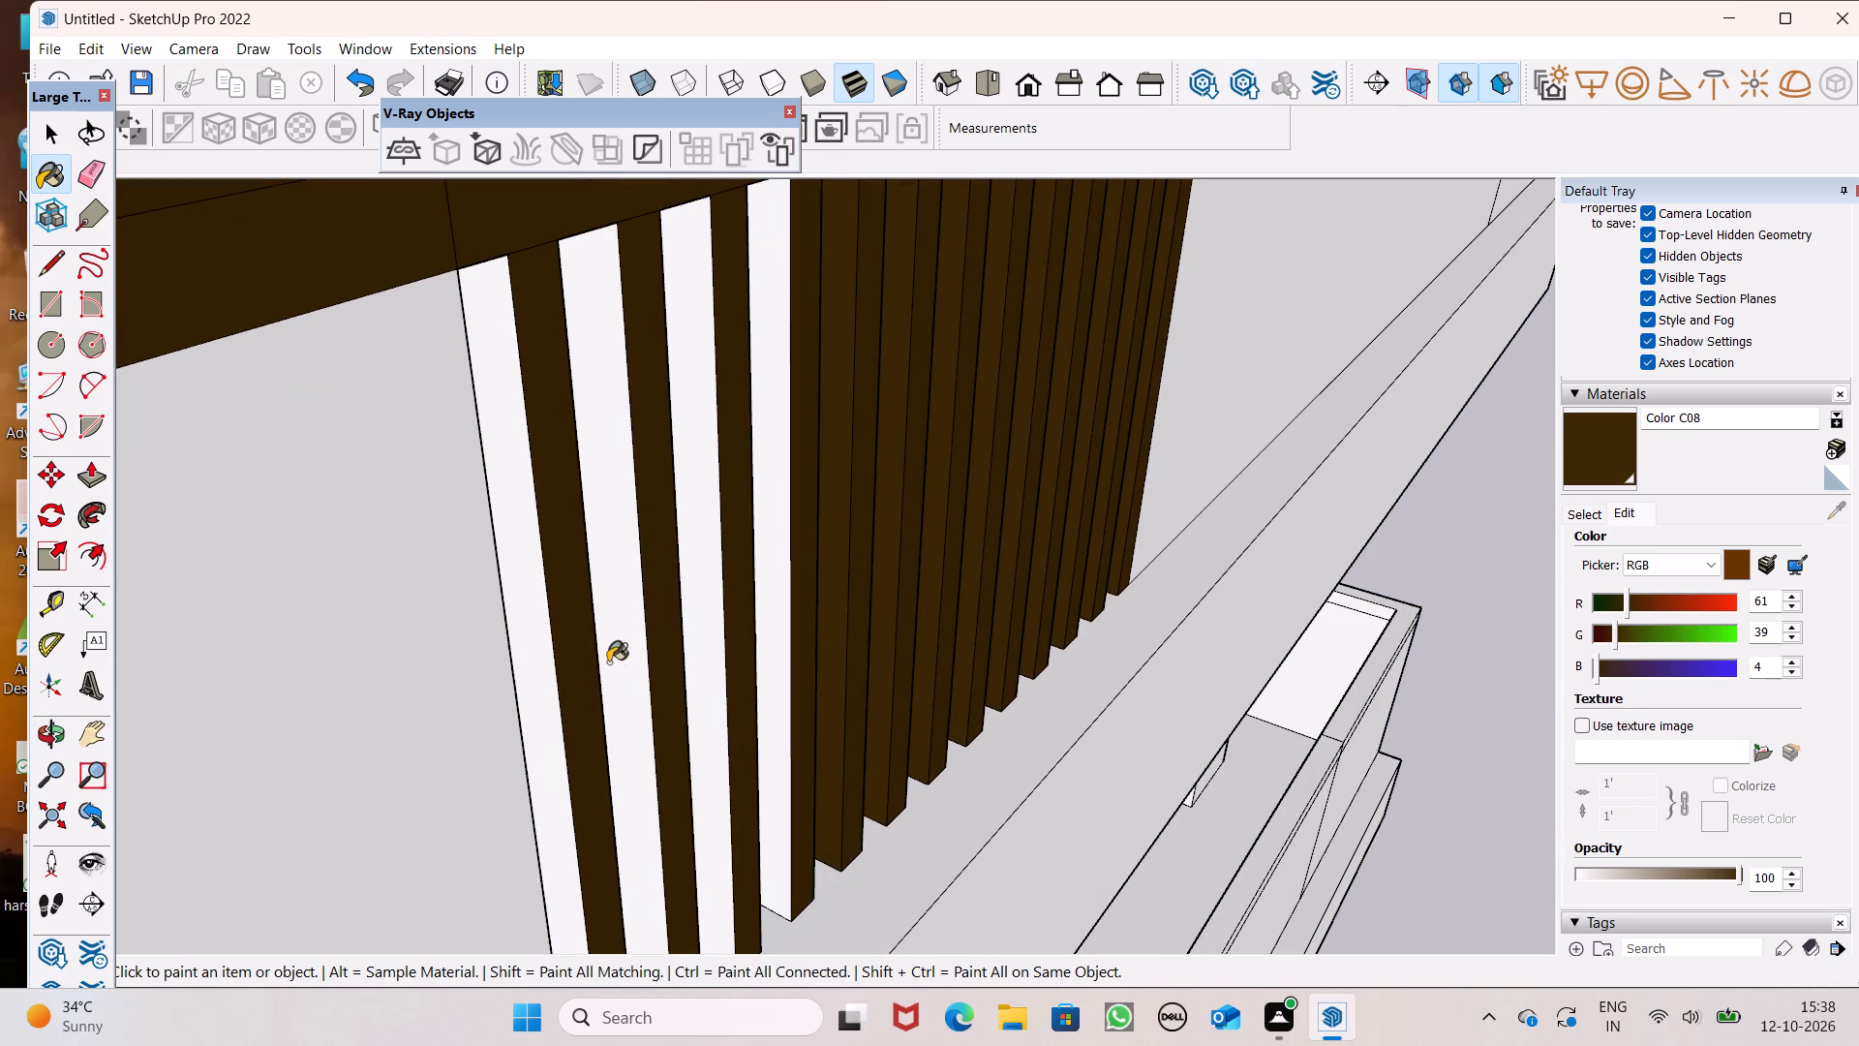
click(620, 647)
click(708, 599)
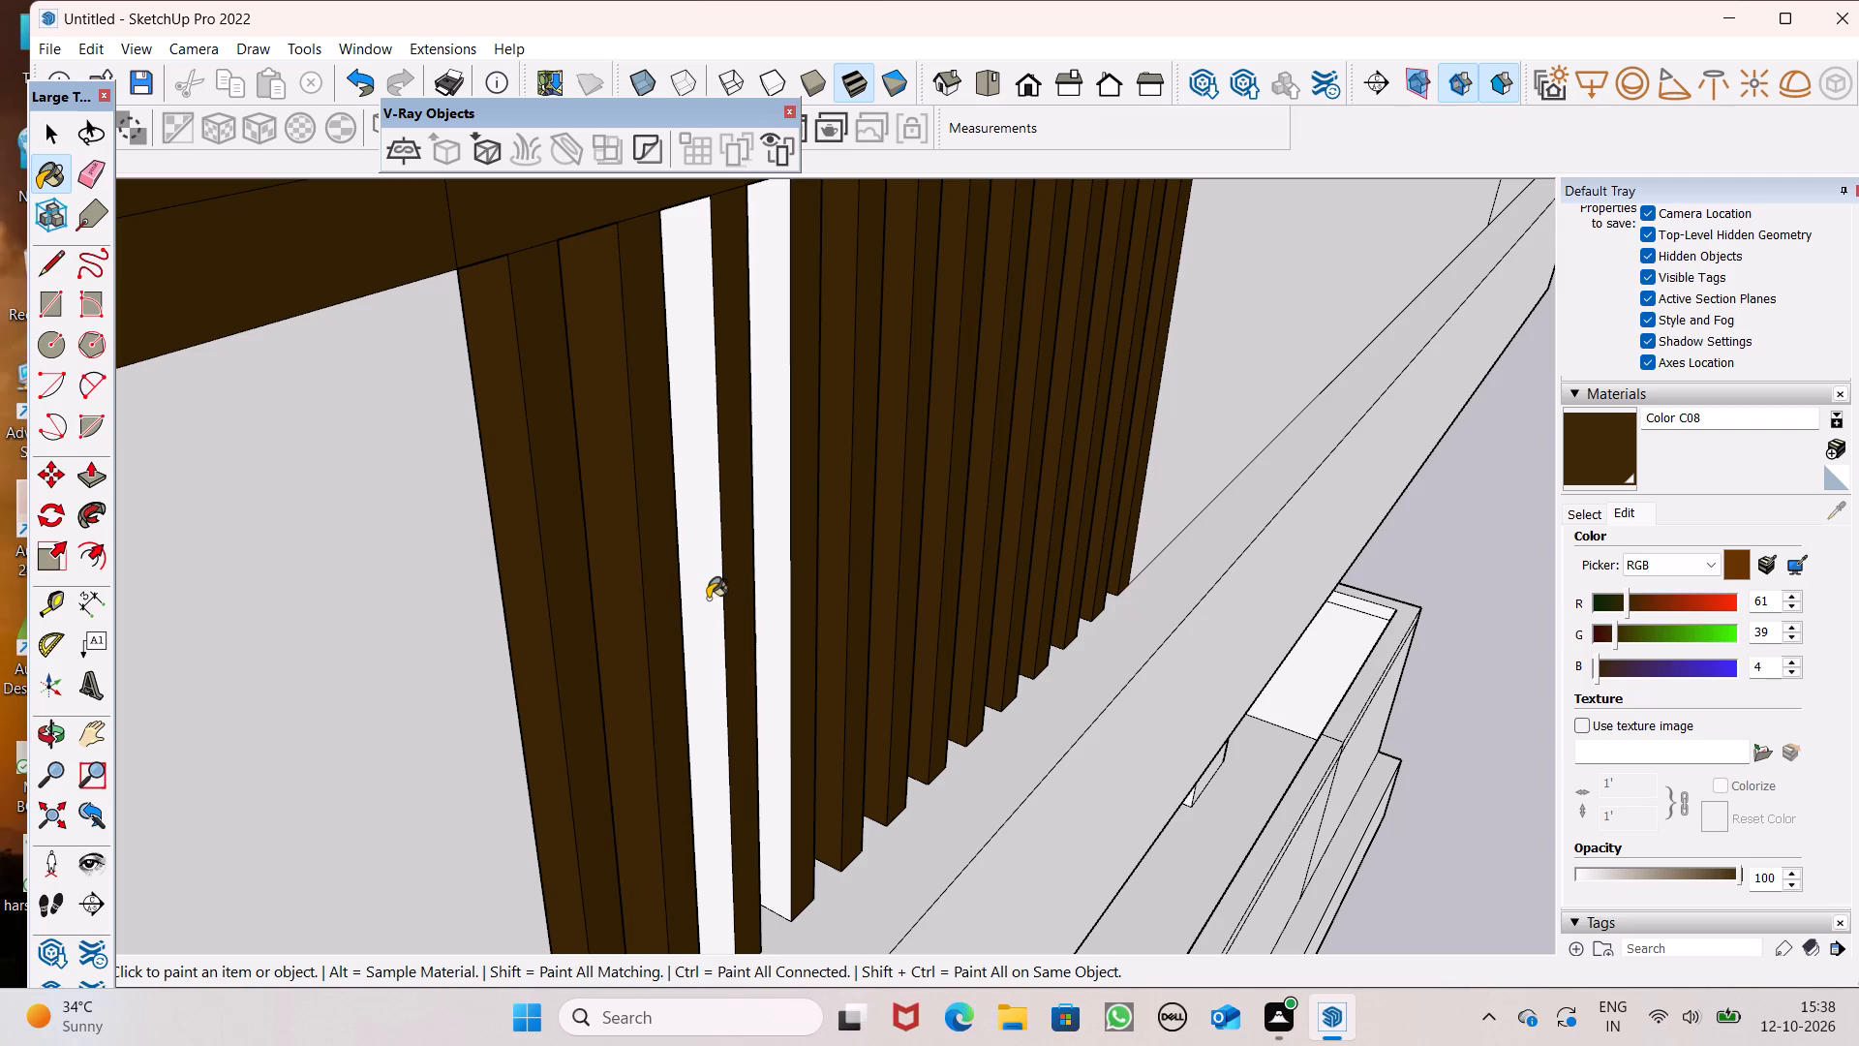
click(778, 573)
scroll(956, 552, down, 2)
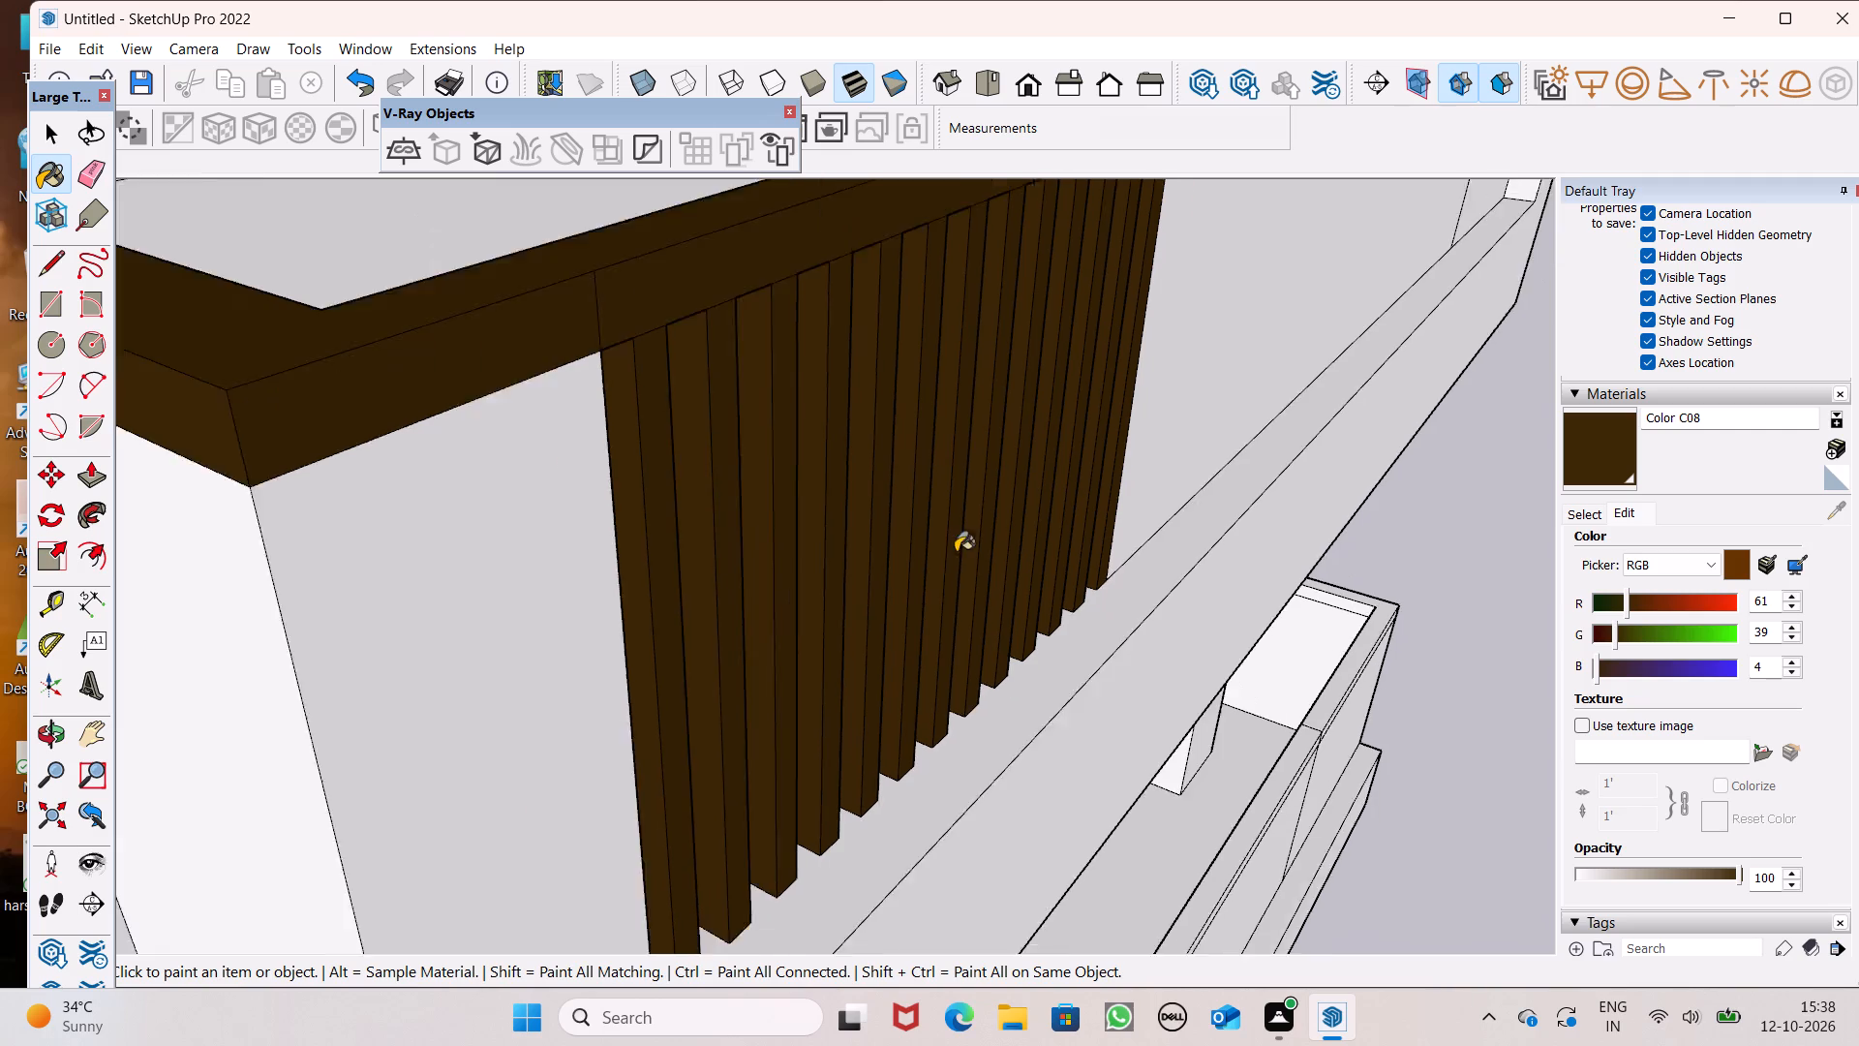
Paint the opposite side faces of the five free-standing bars nearest the solid parapet with Color C08.
scroll(956, 552, down, 2)
middle_drag(1055, 623, 310, 574)
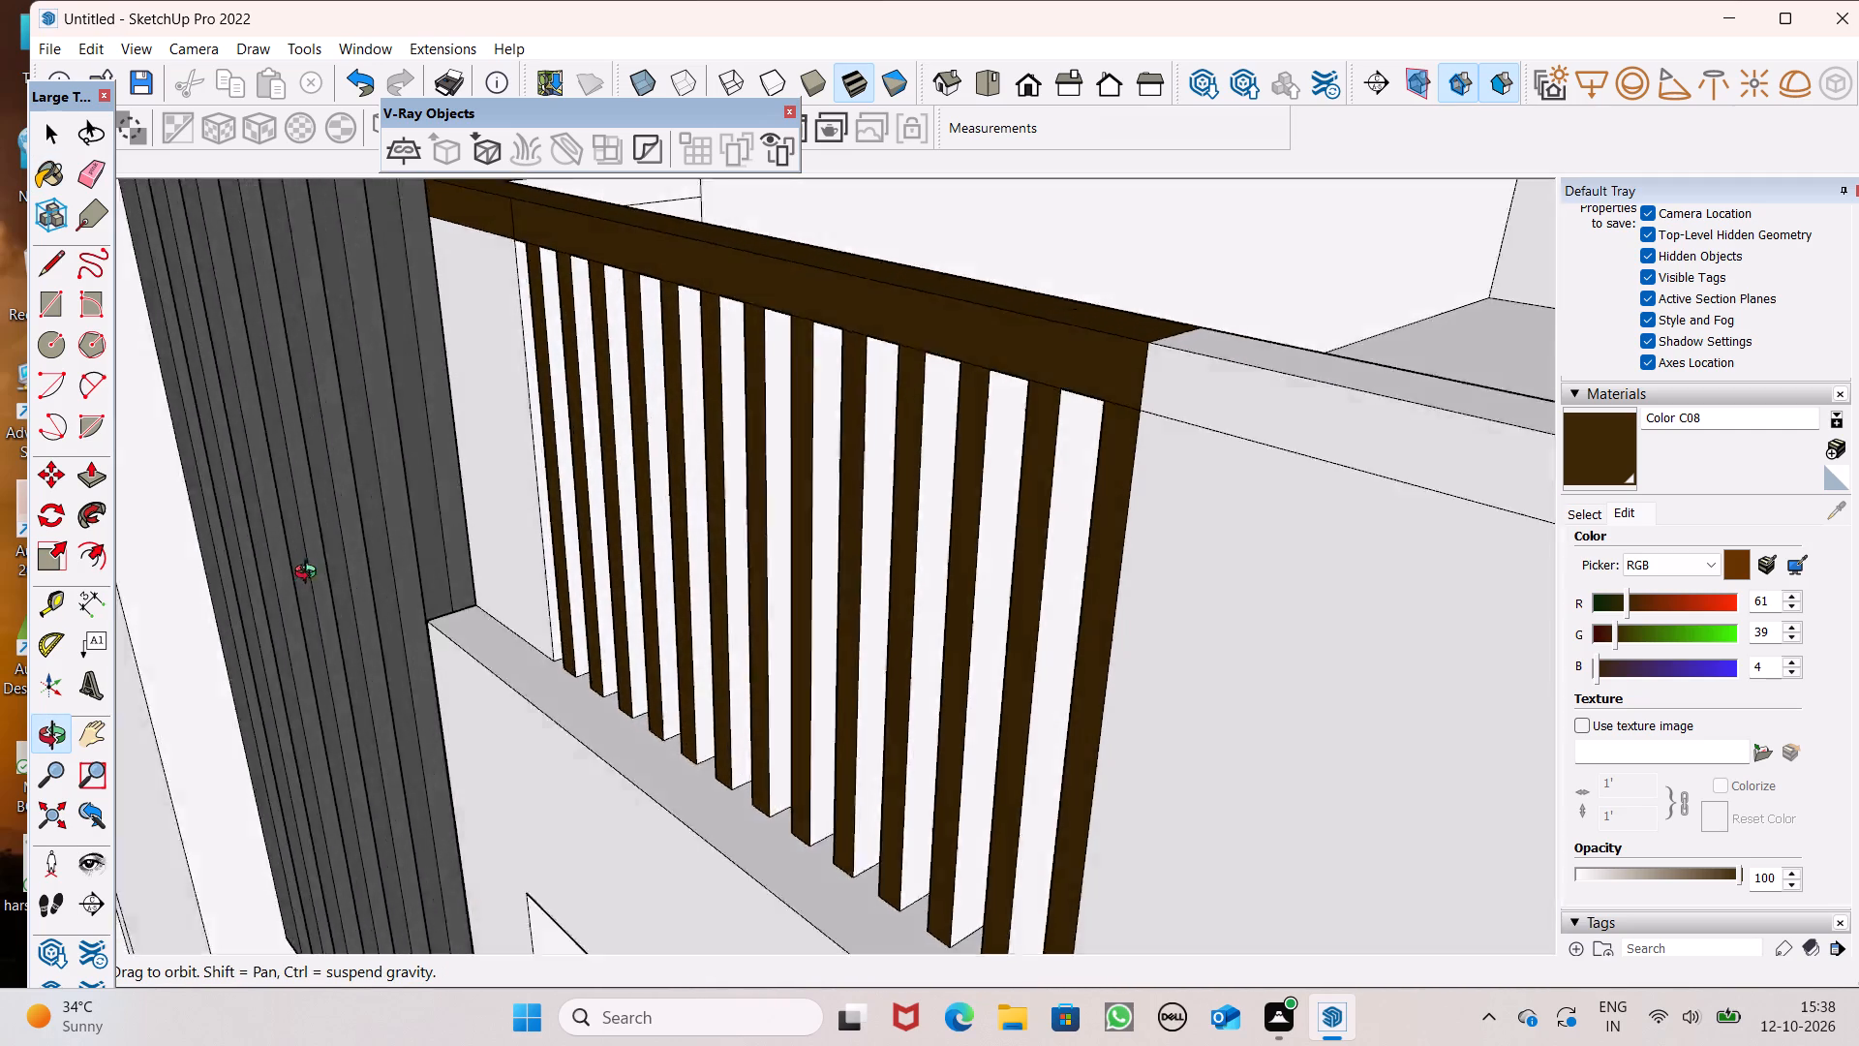
middle_drag(310, 574, 337, 572)
scroll(1042, 659, down, 1)
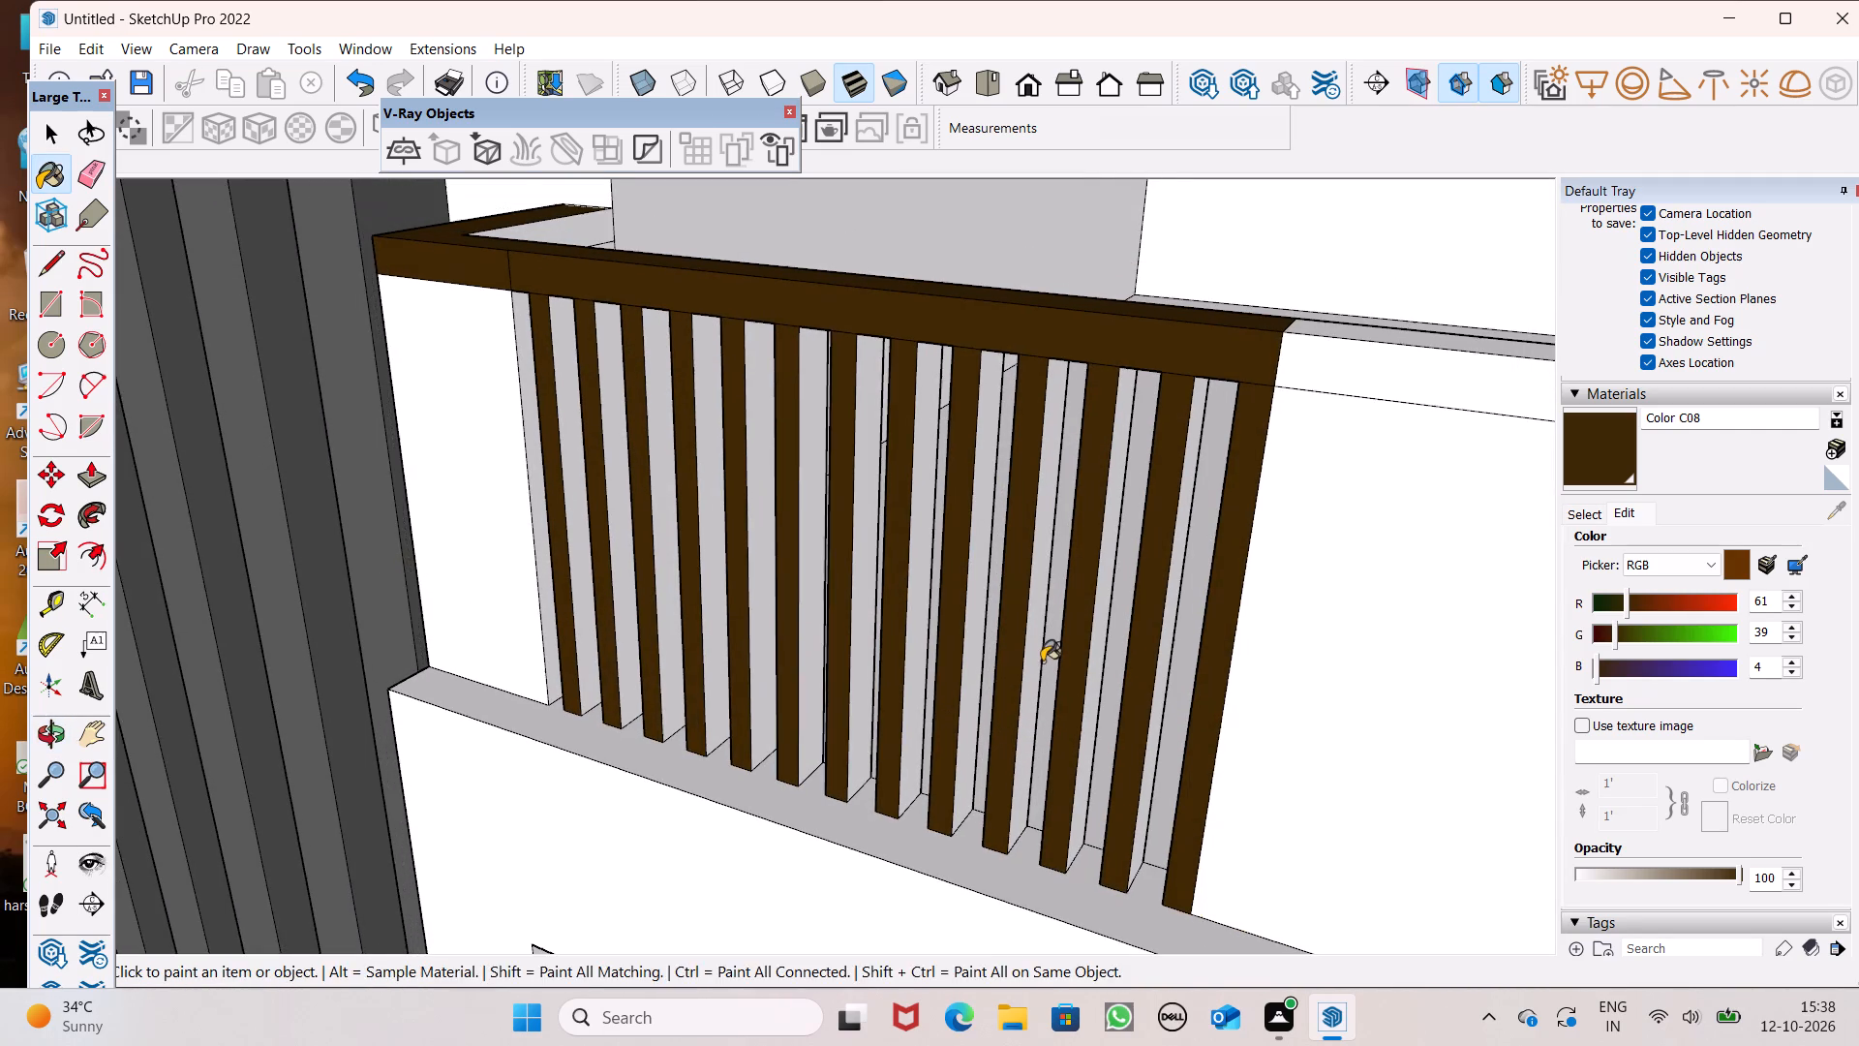
middle_drag(1098, 764, 978, 771)
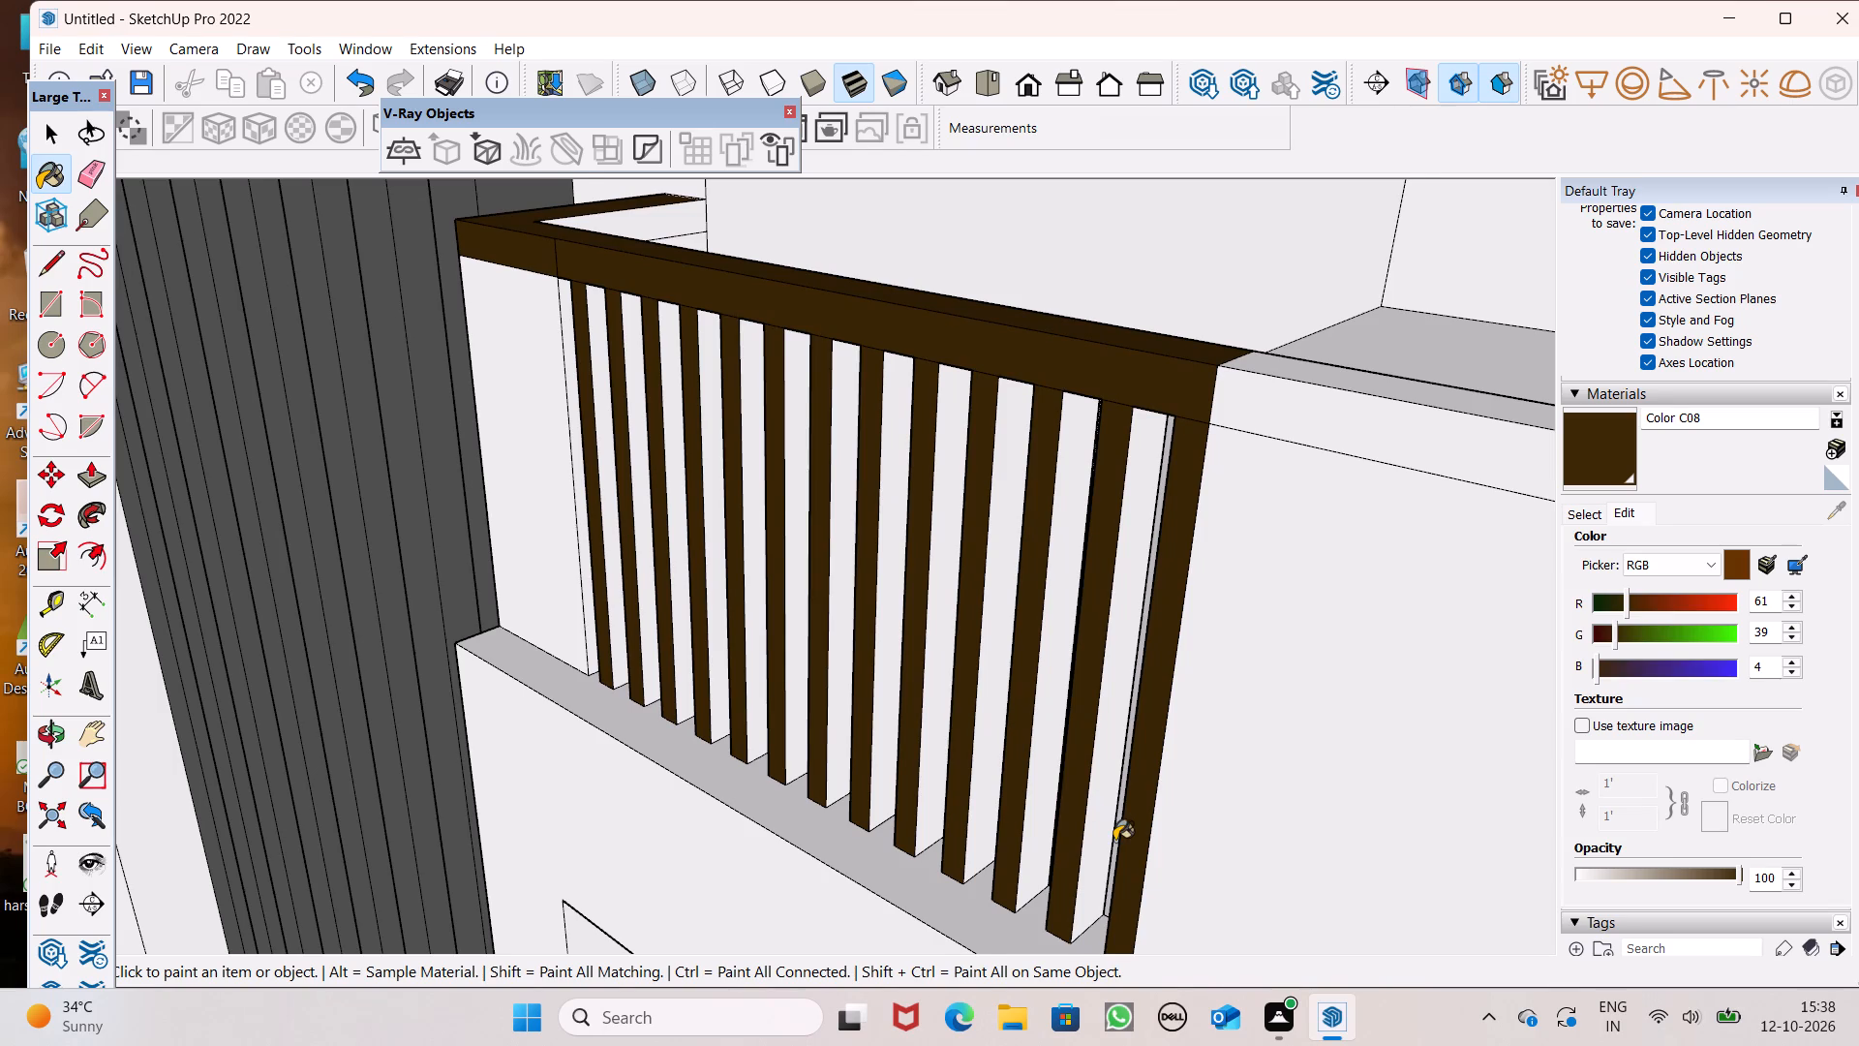
scroll(1114, 839, up, 2)
click(1092, 804)
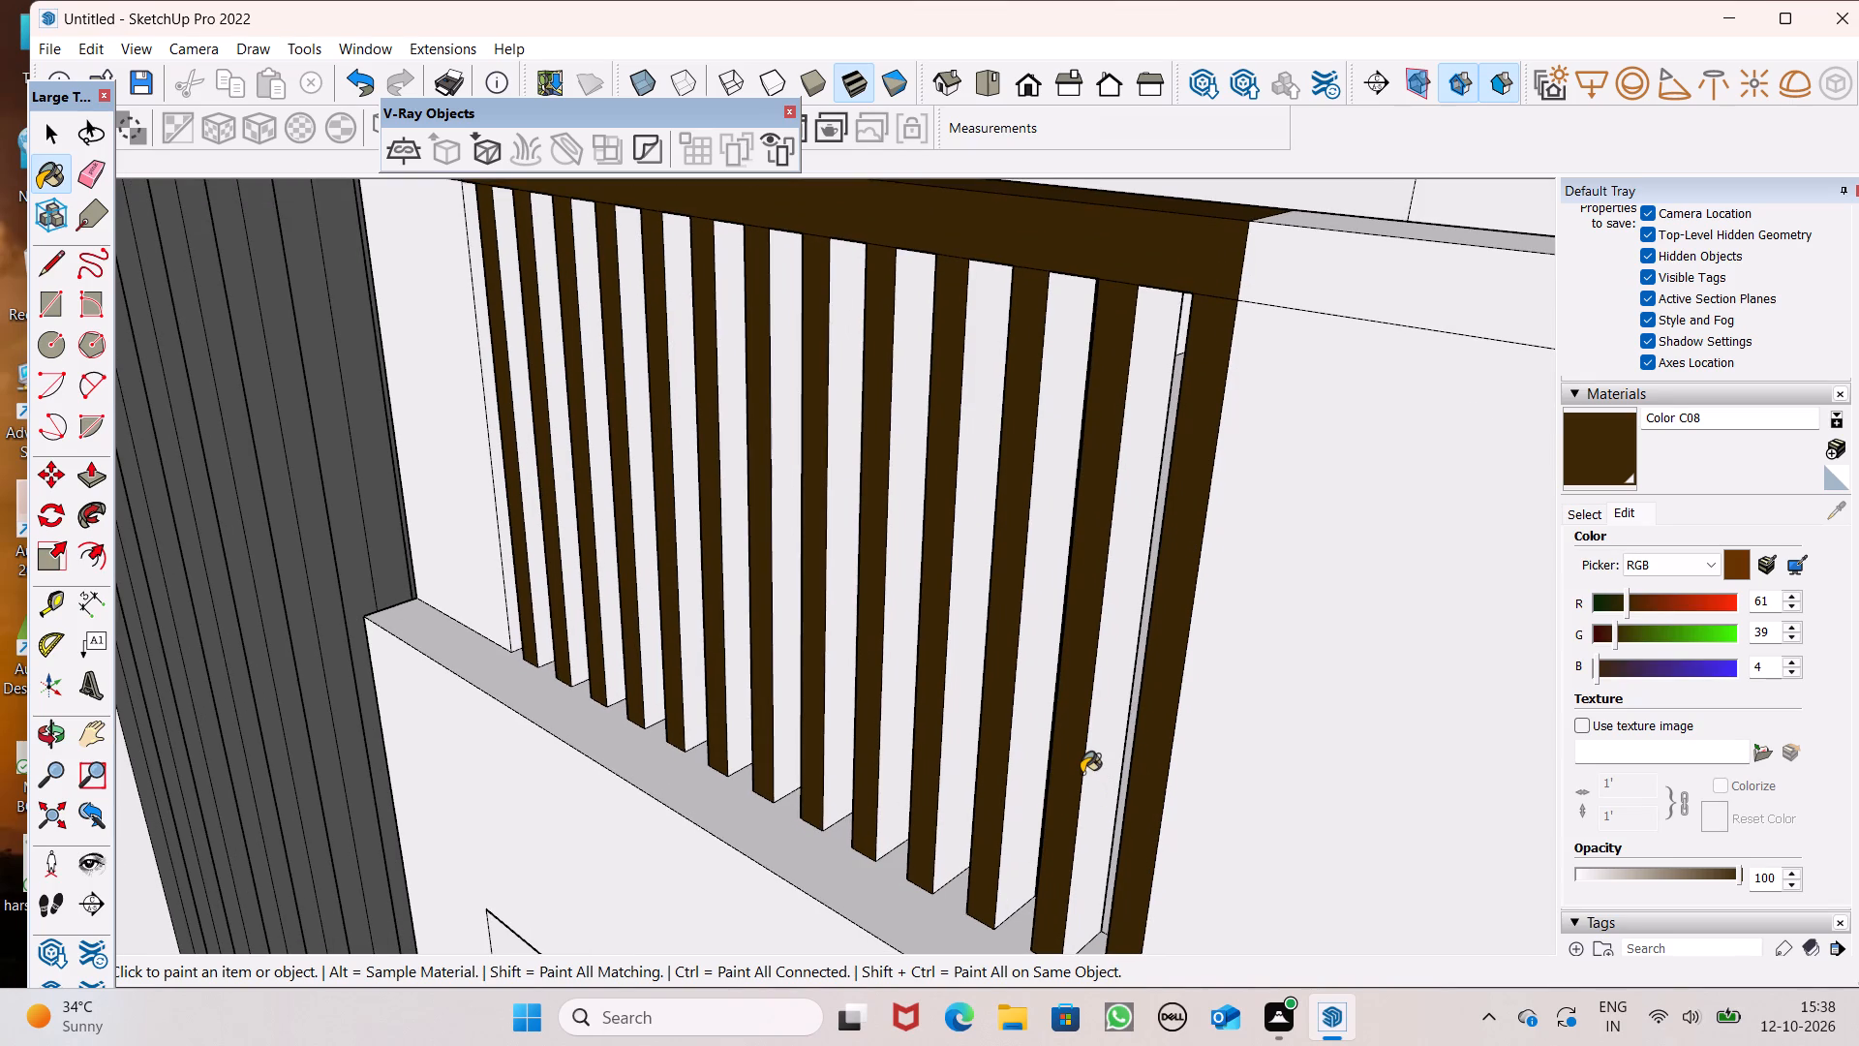
click(1021, 718)
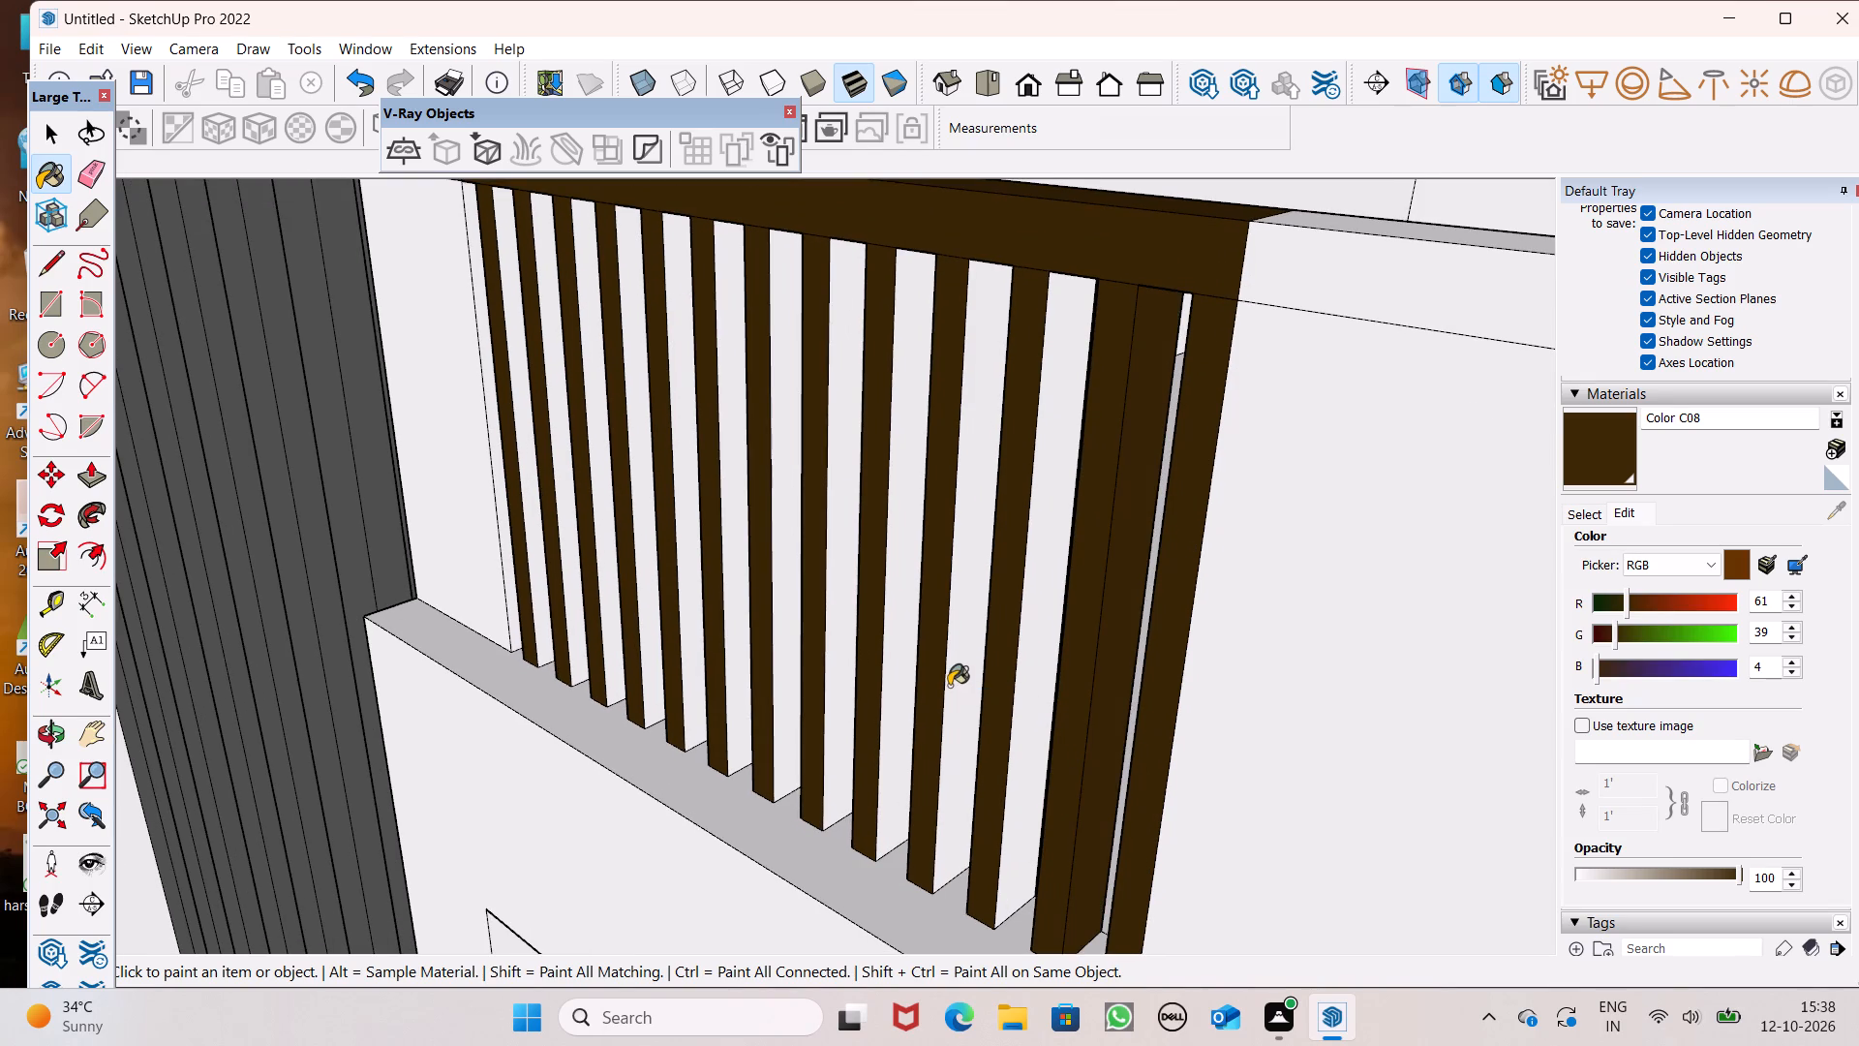
click(950, 679)
click(892, 662)
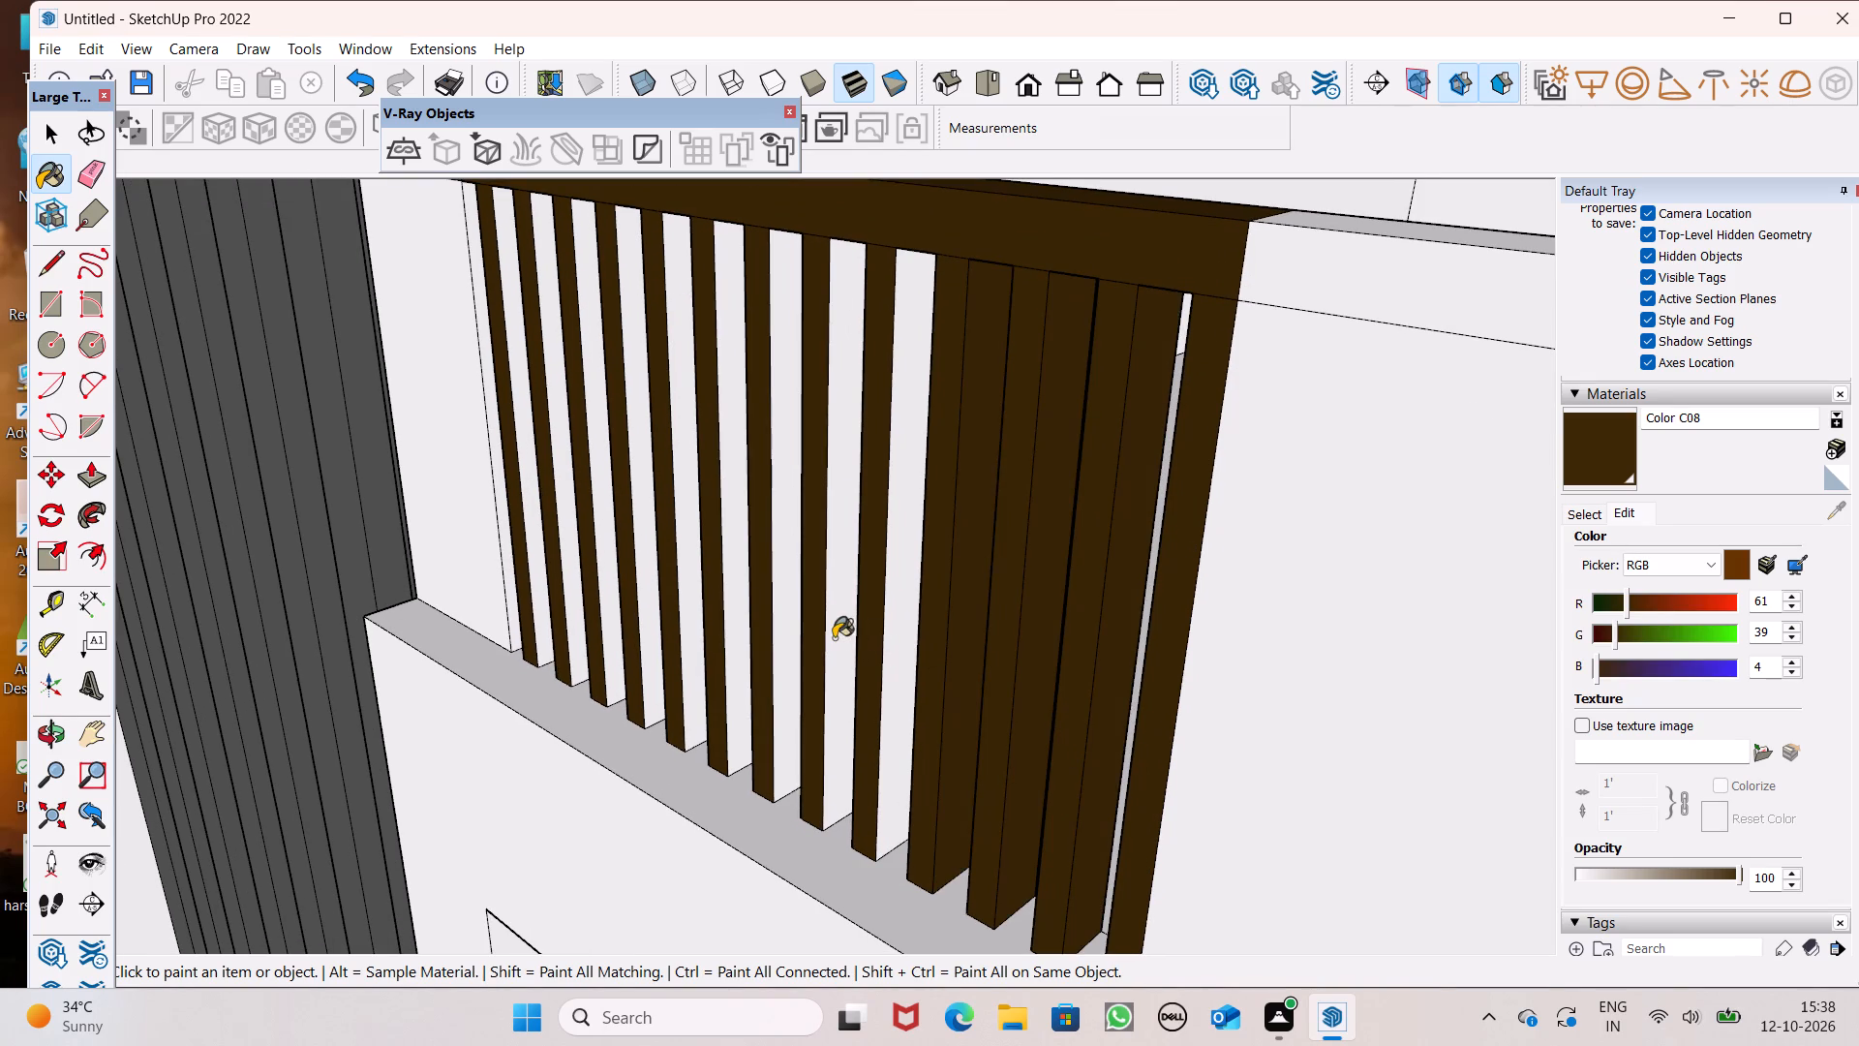
click(832, 638)
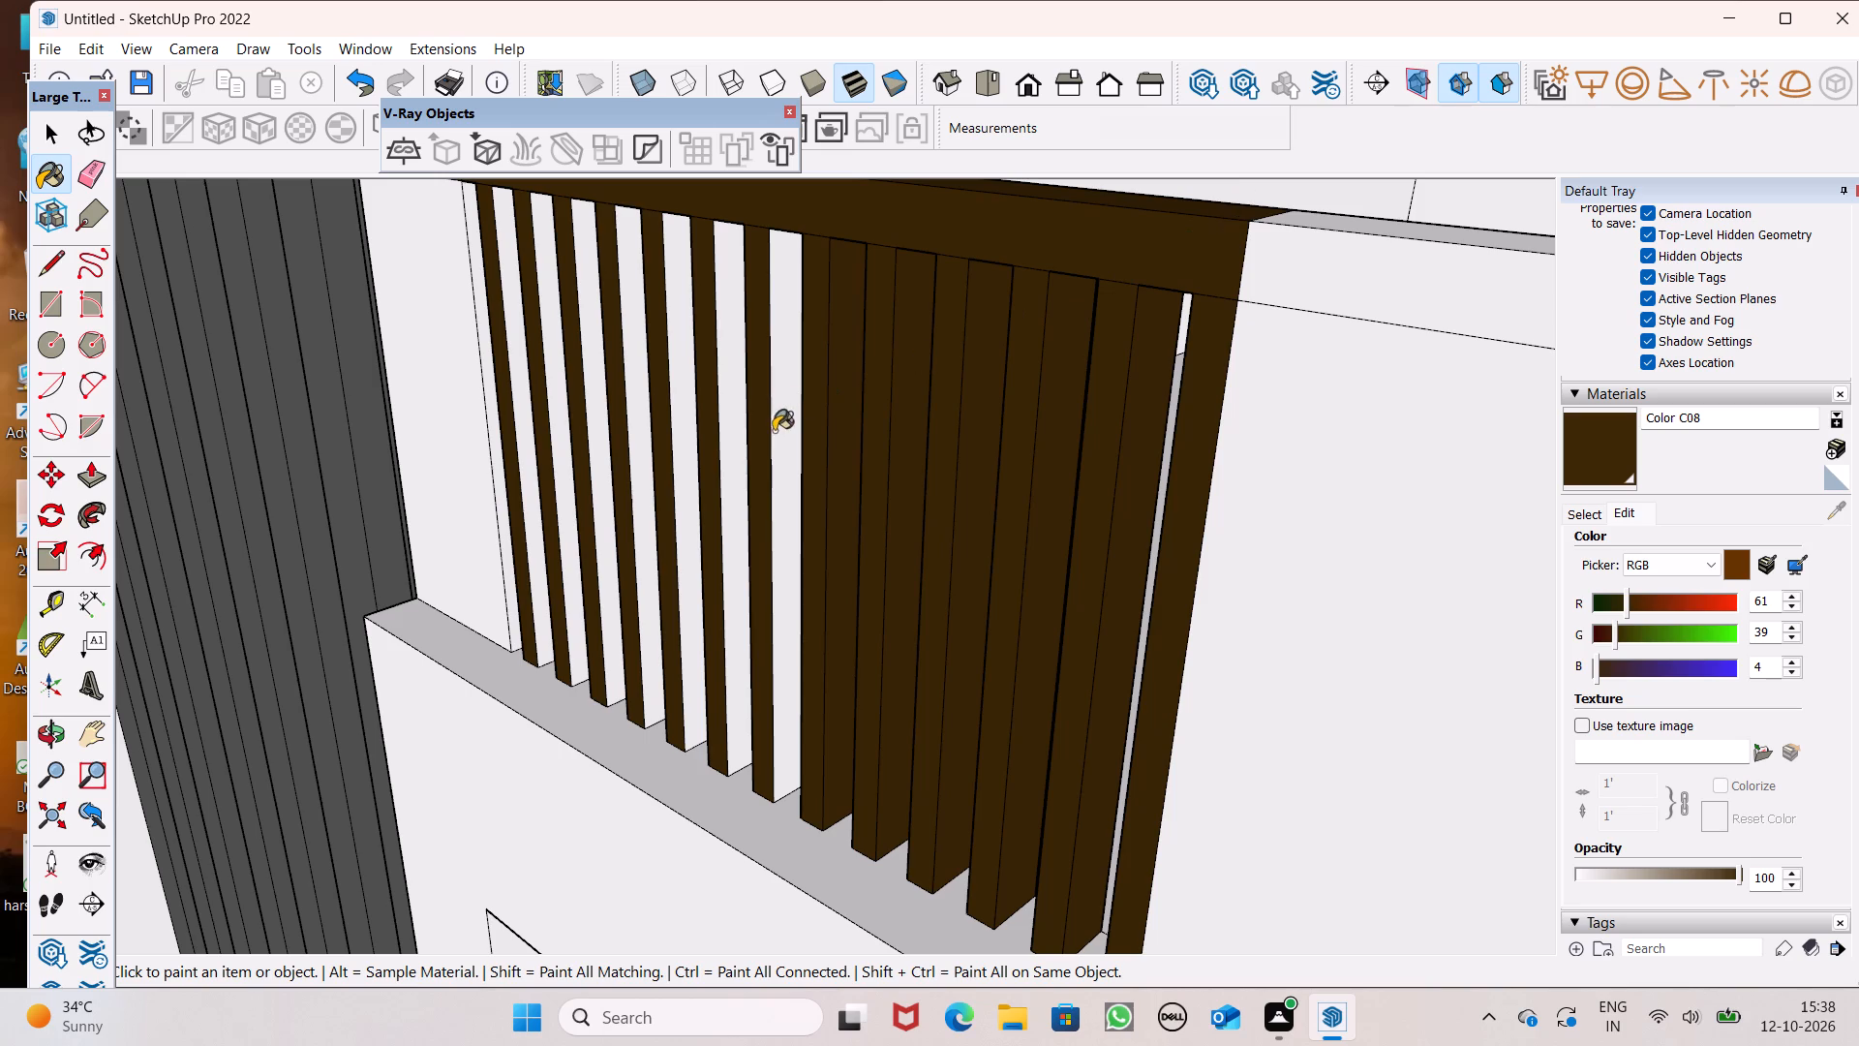
Paint the same side faces of the remaining seven bars and the opening's end face by the corner with Color C08.
click(770, 415)
click(779, 406)
click(736, 405)
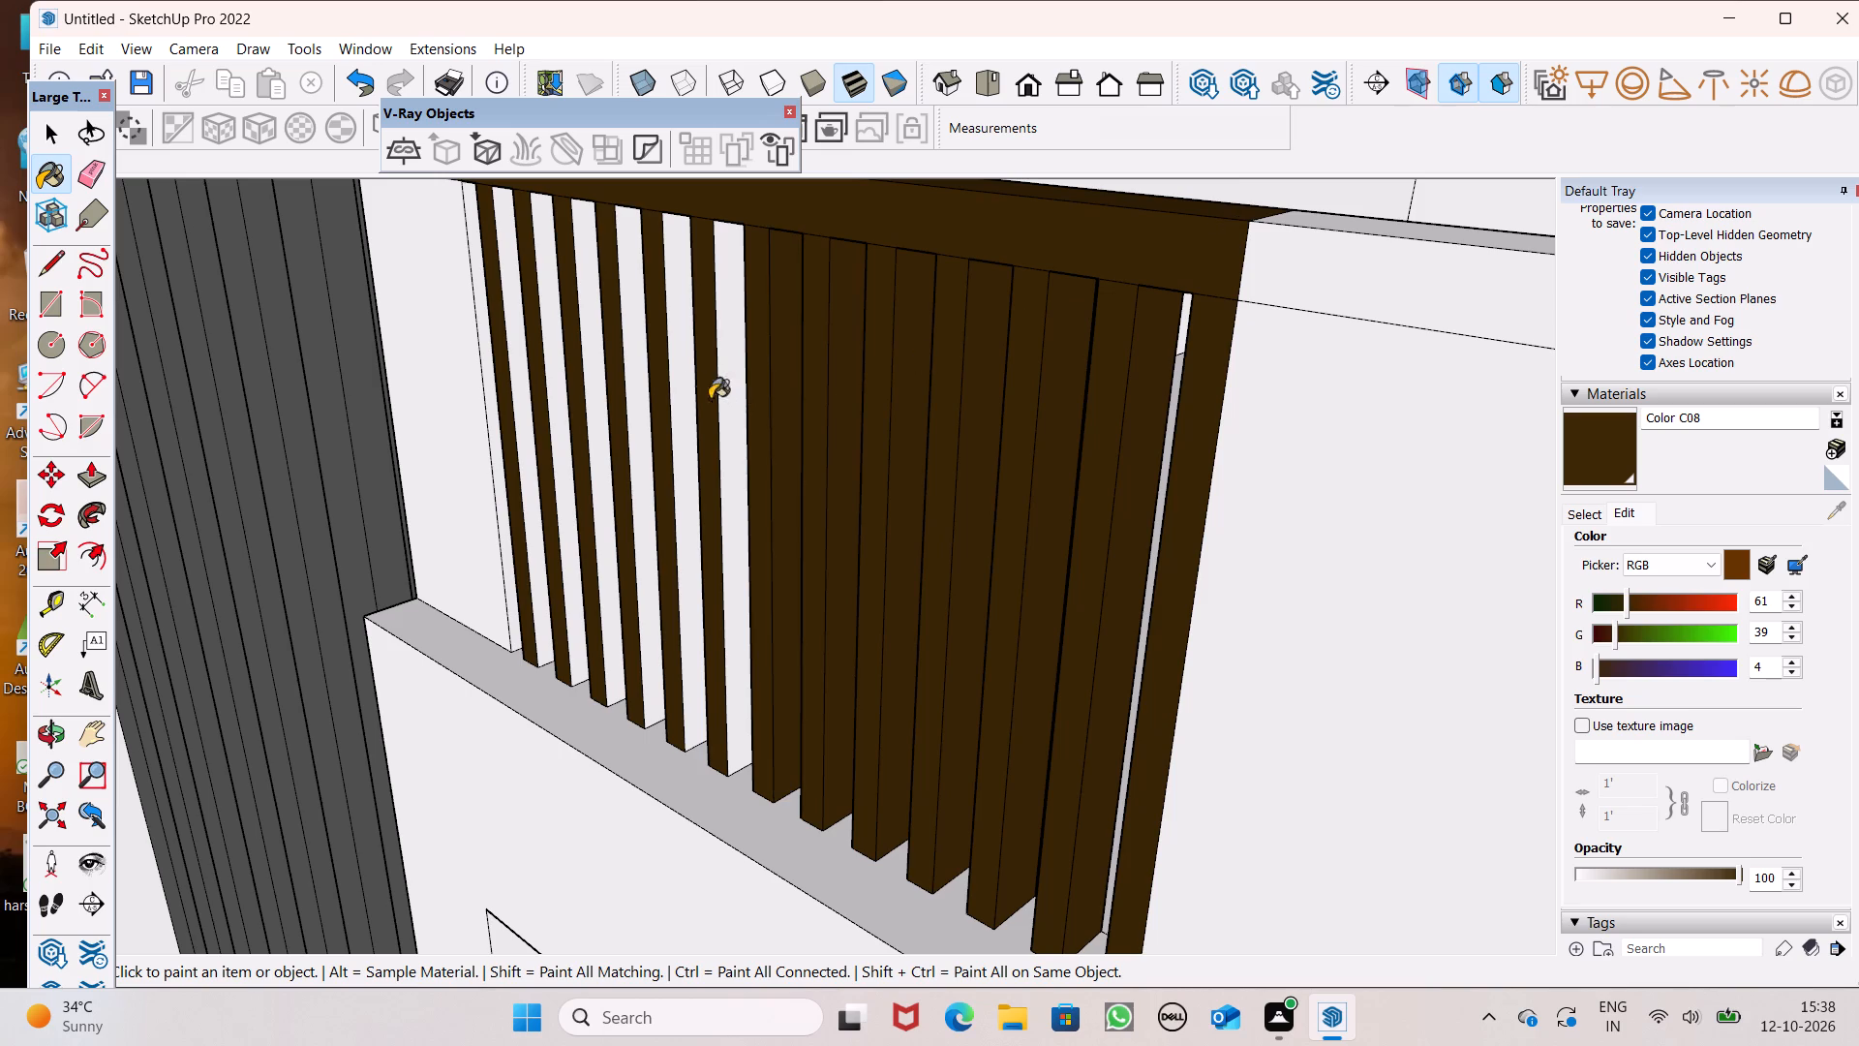
click(679, 392)
click(634, 392)
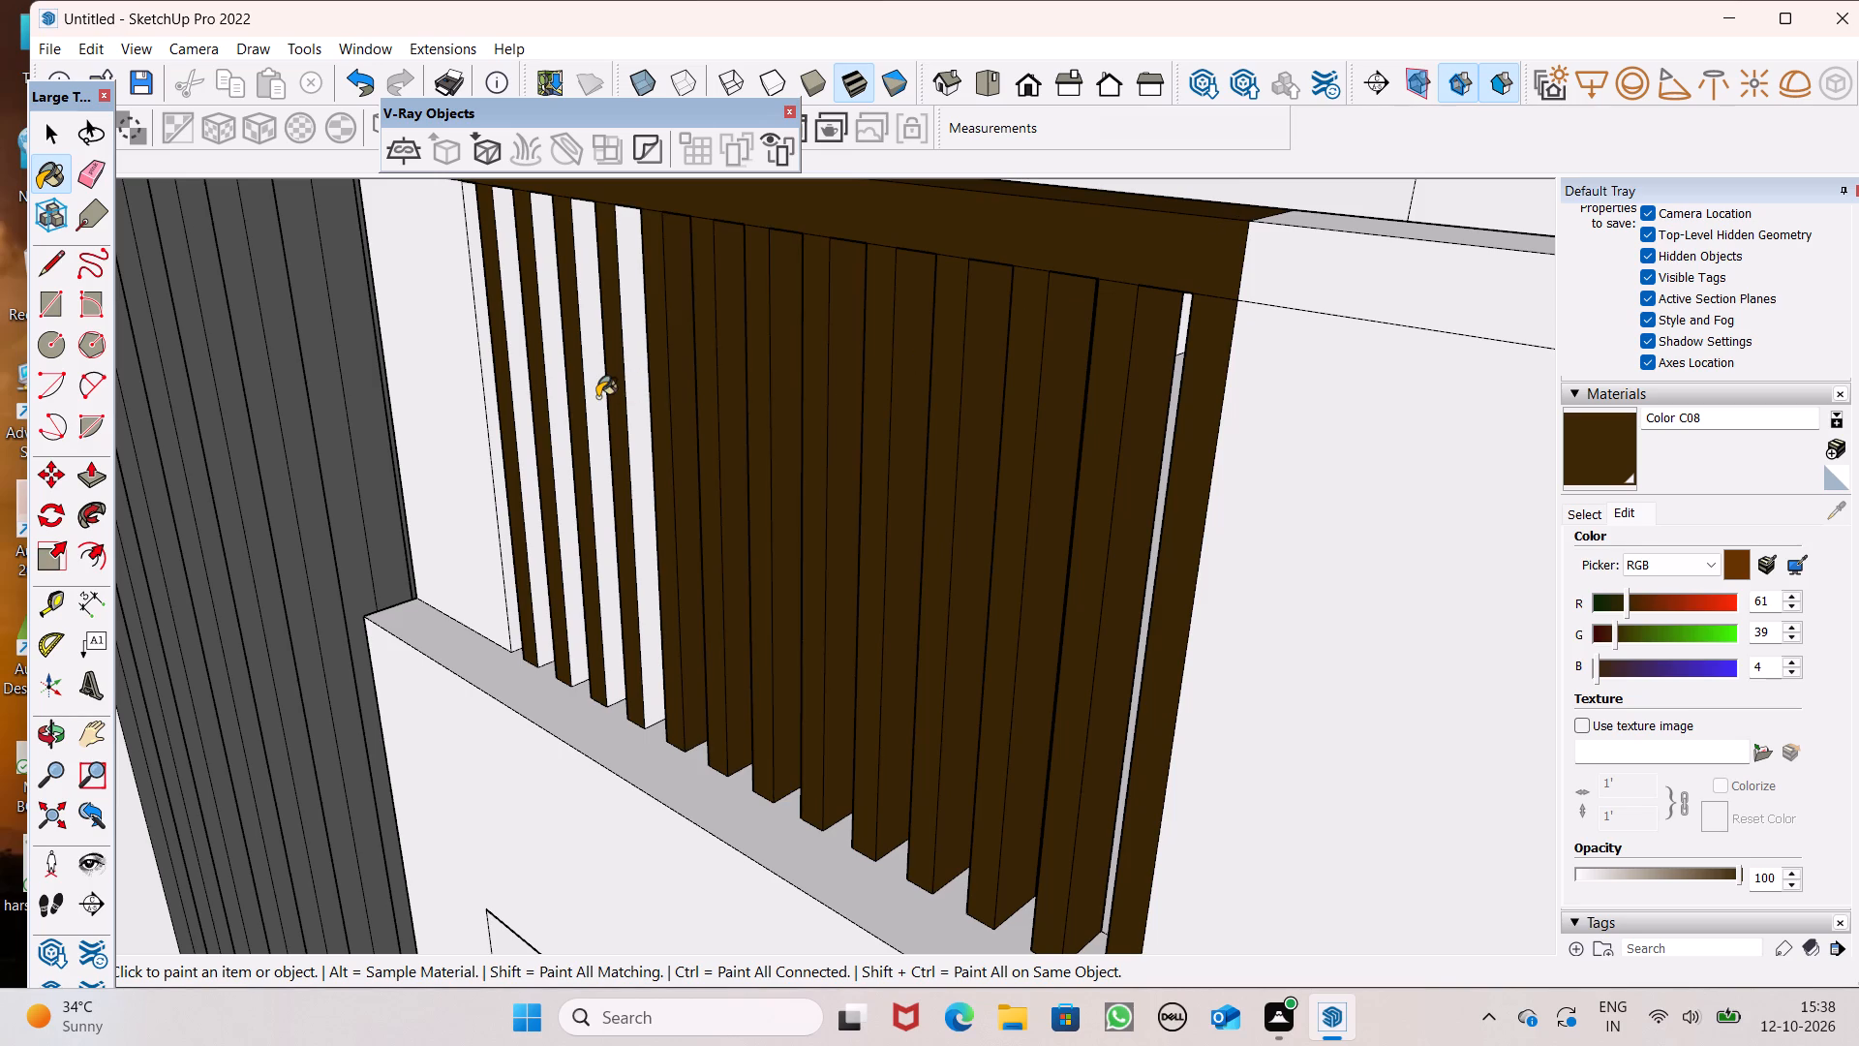
click(597, 397)
click(551, 394)
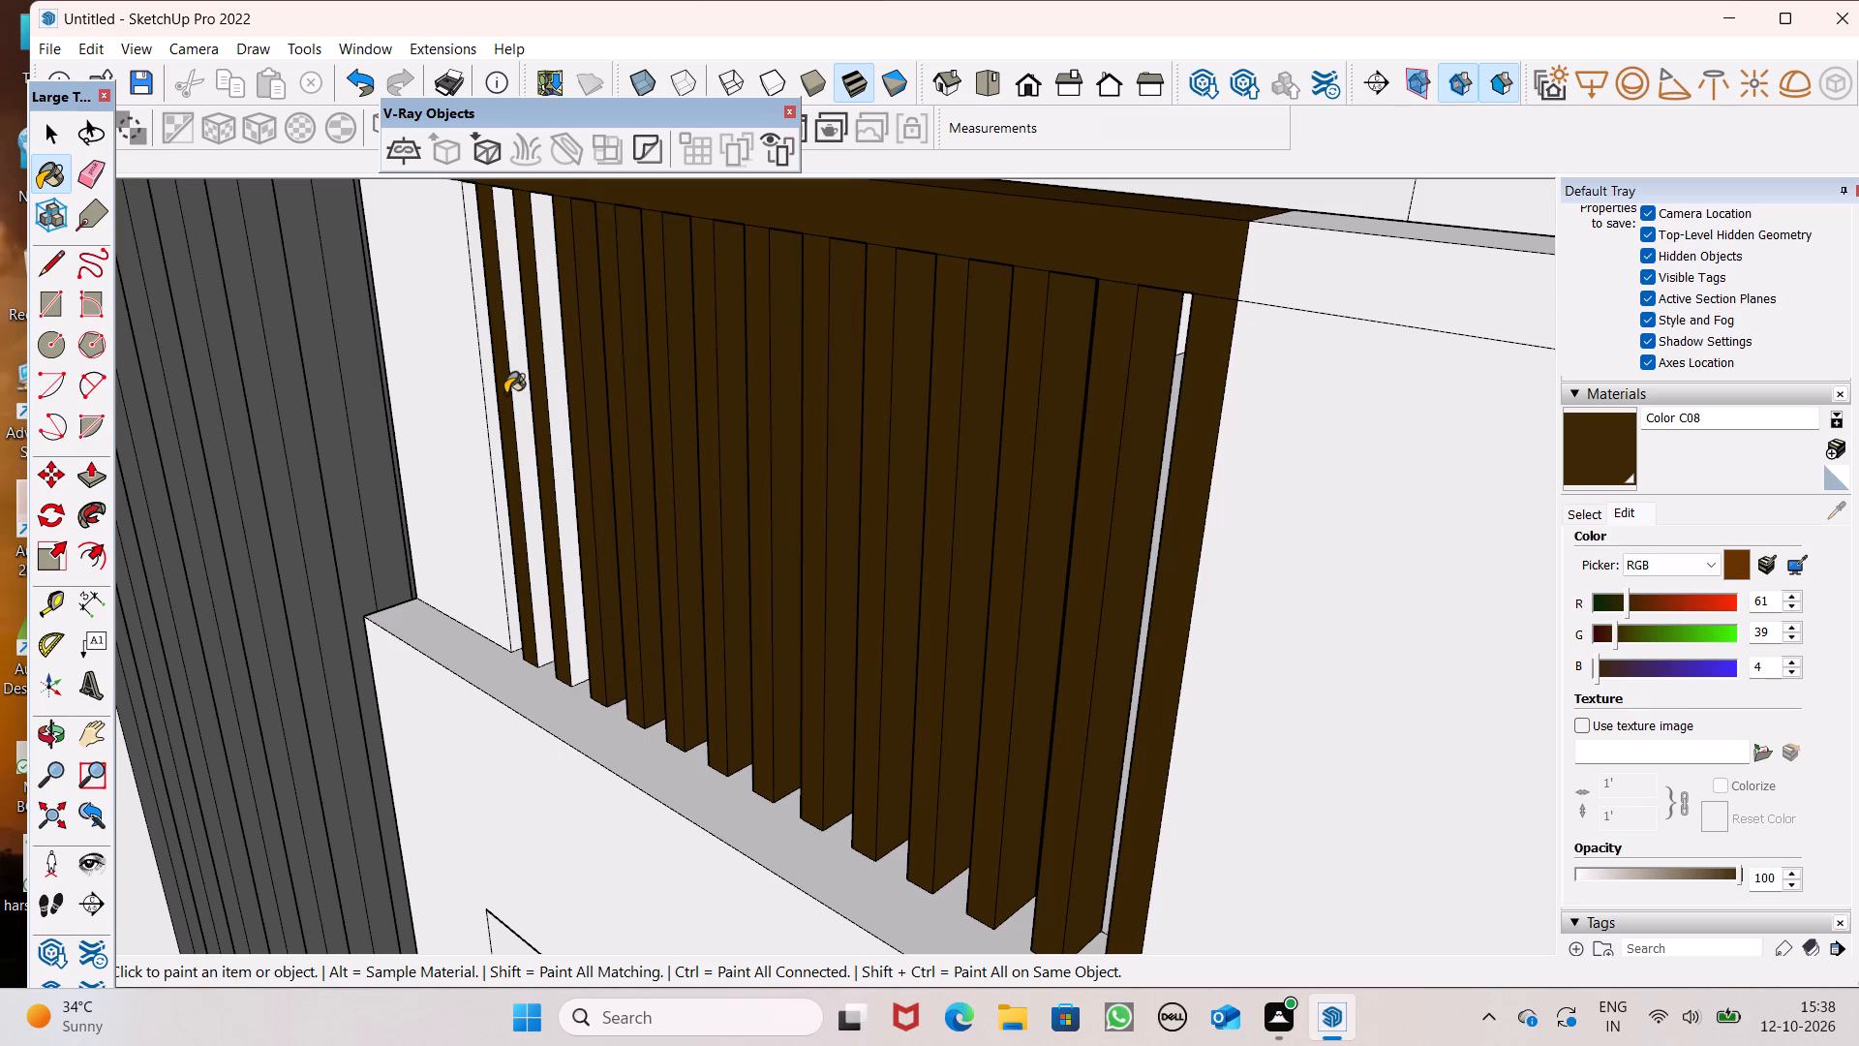
click(519, 381)
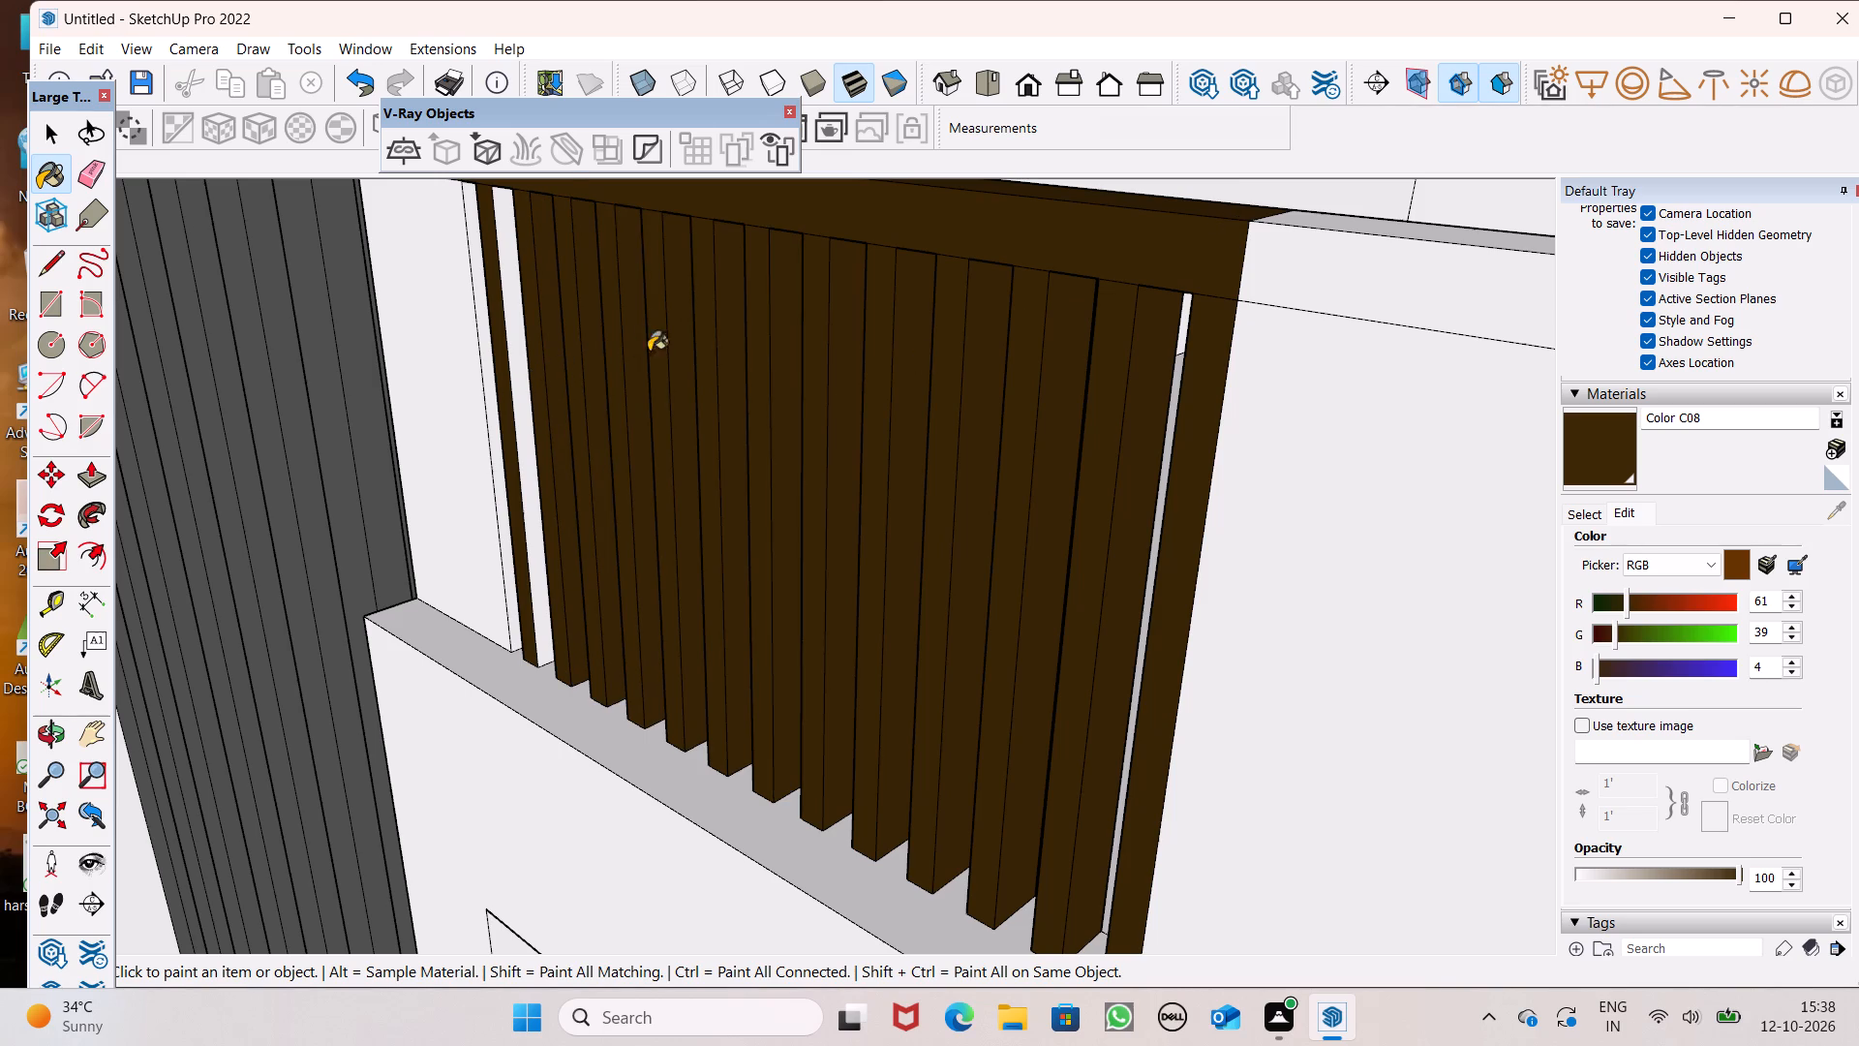
middle_drag(686, 374, 974, 297)
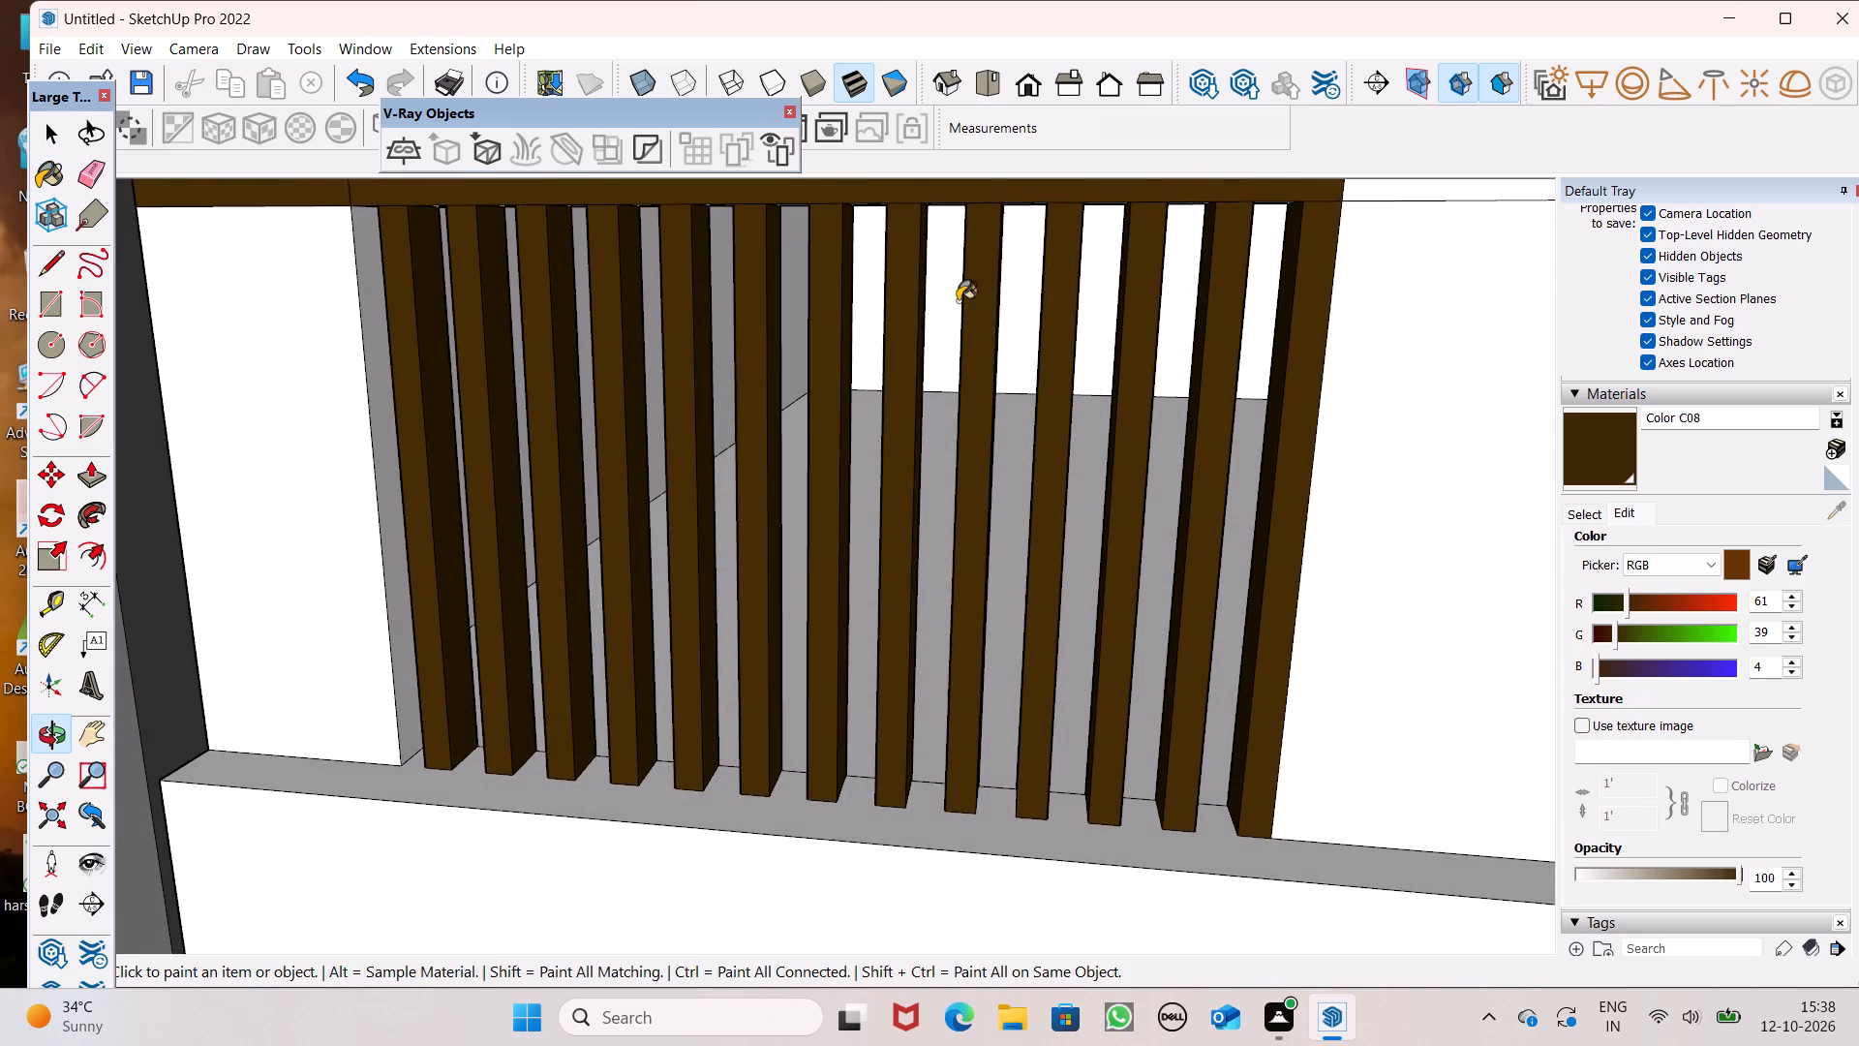
click(388, 414)
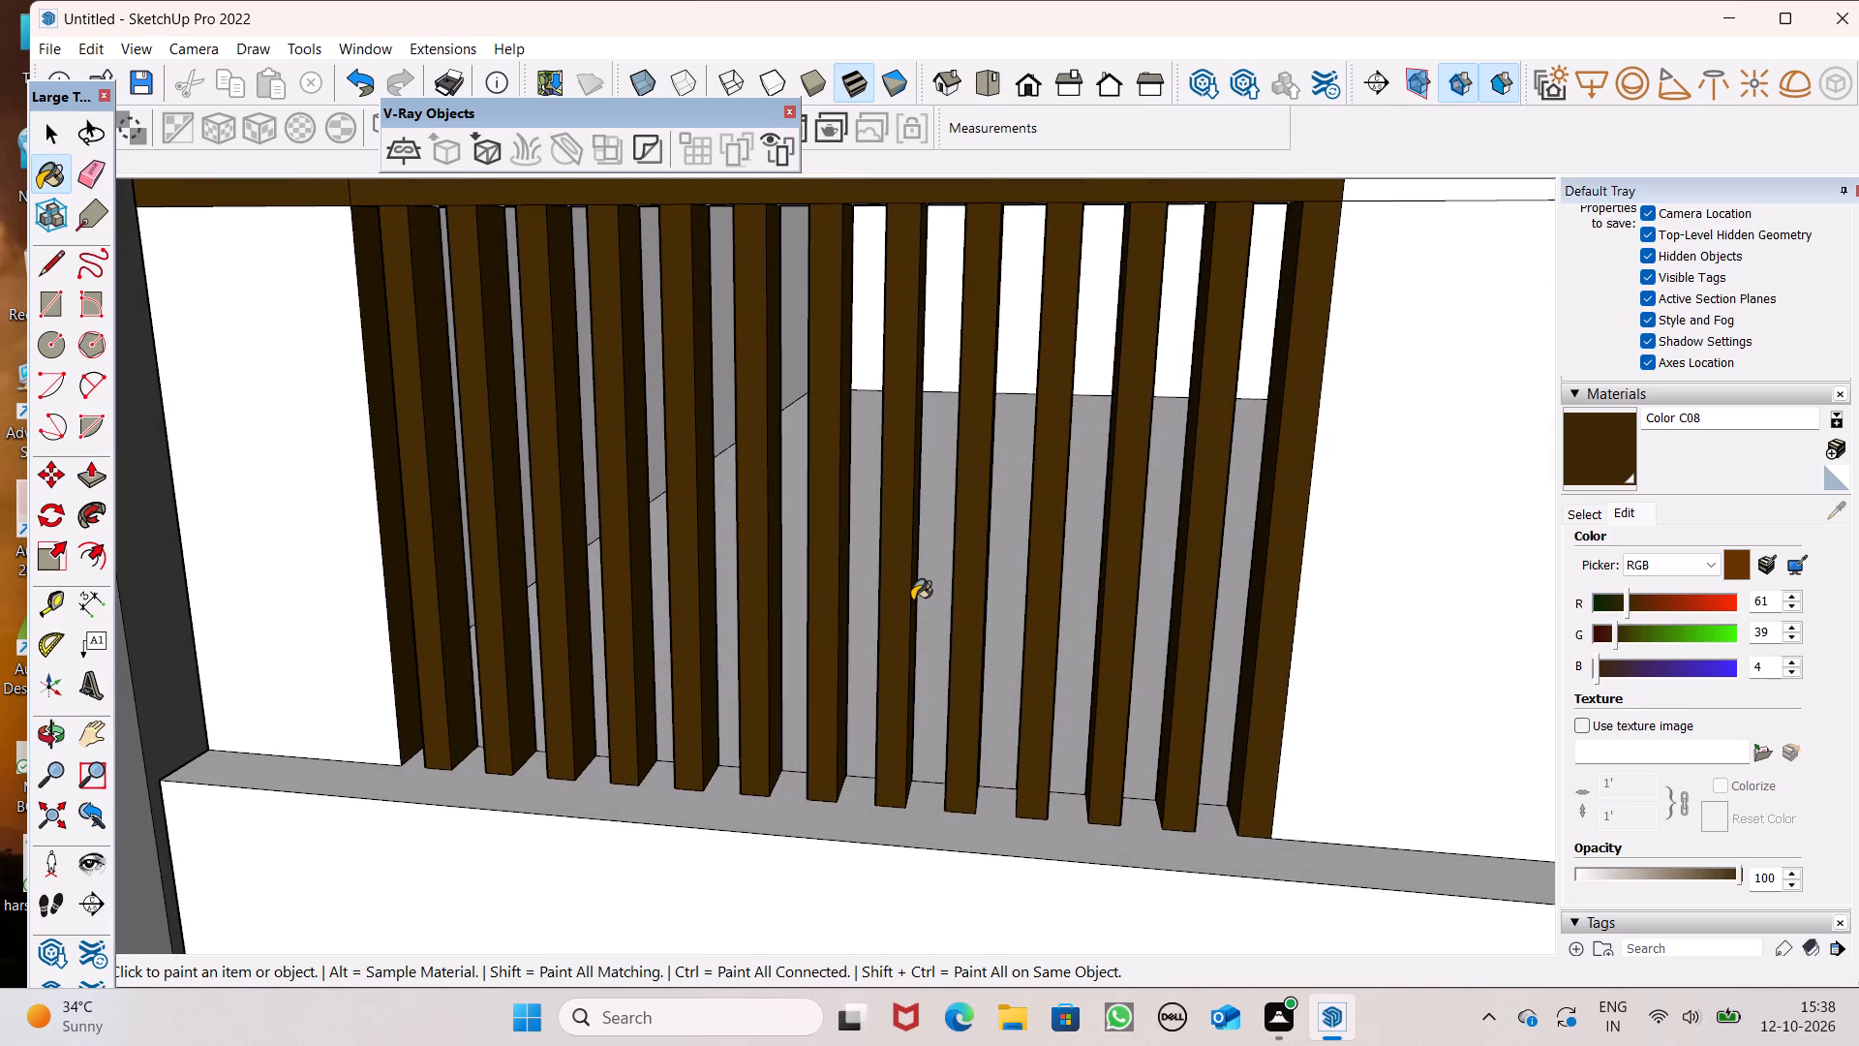
Paint the top and outer faces of the cap along the solid parapet with Color C08.
scroll(912, 600, down, 3)
middle_drag(974, 625, 1176, 650)
scroll(1120, 550, down, 4)
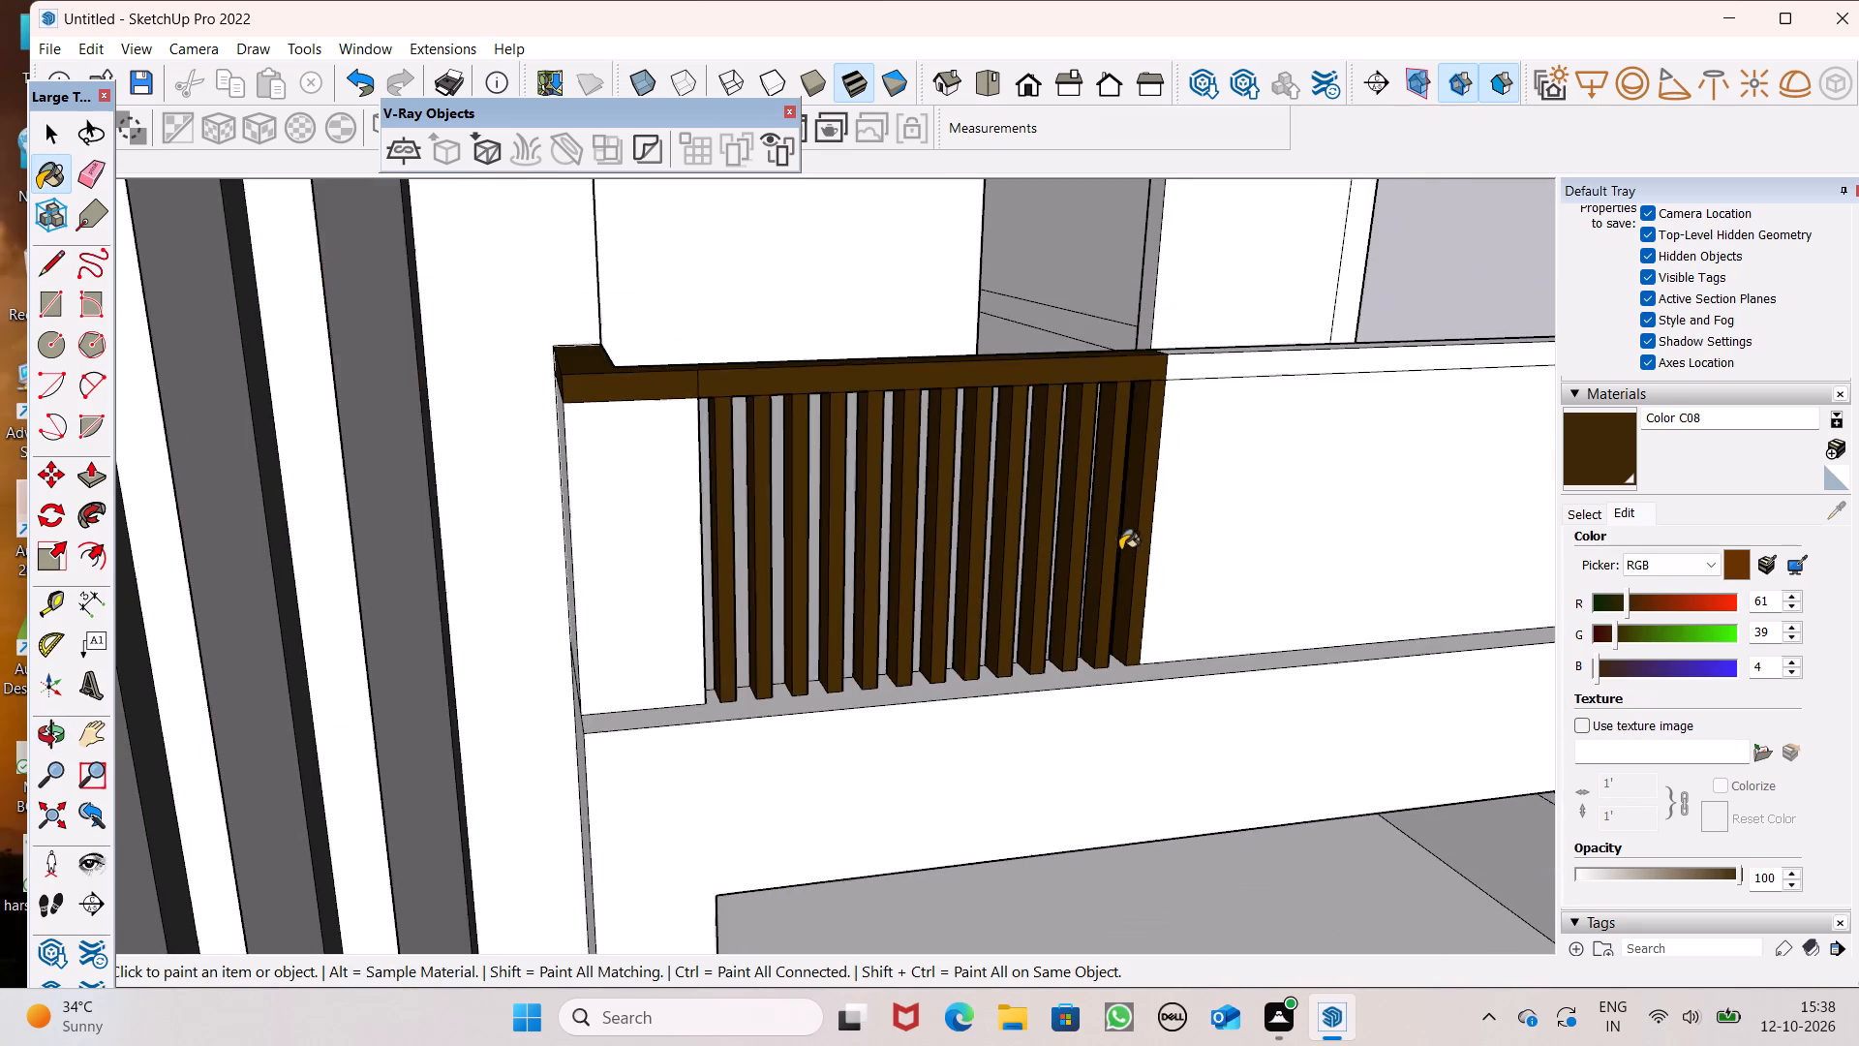
scroll(1120, 550, down, 6)
middle_drag(1069, 545, 341, 615)
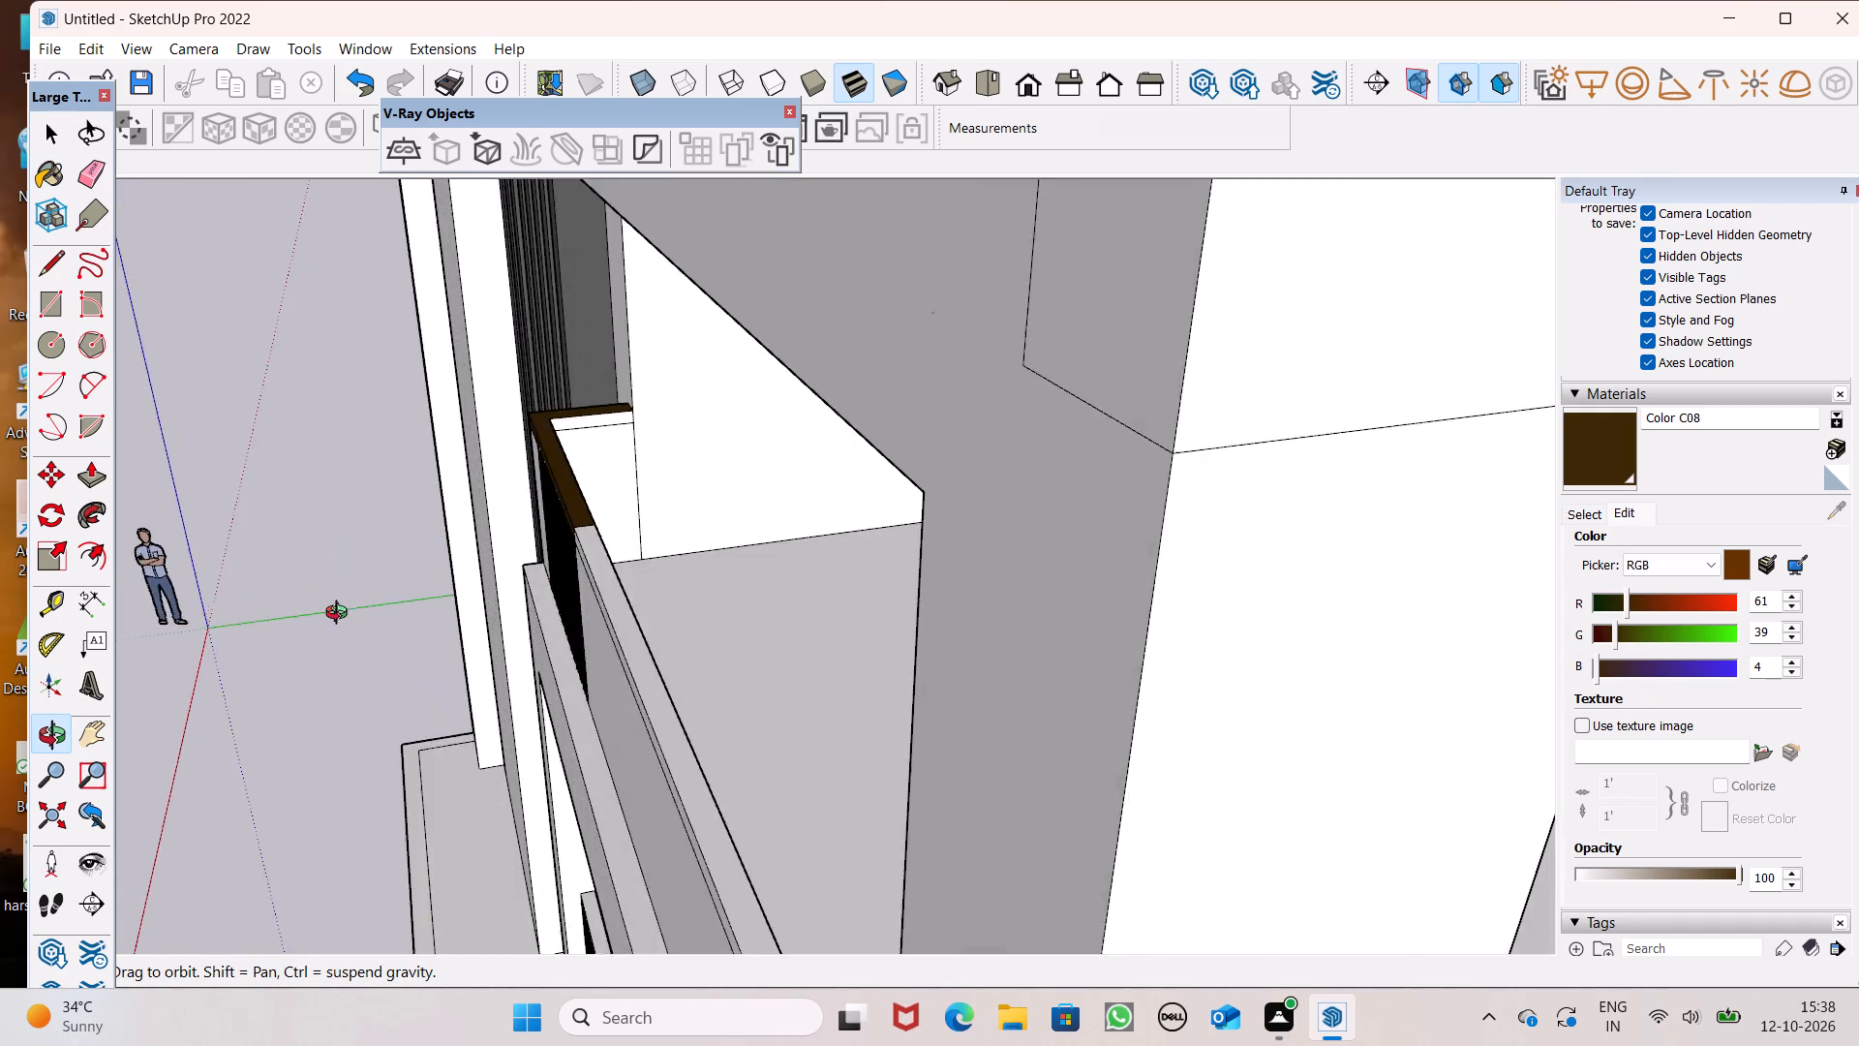
middle_drag(341, 615, 399, 583)
scroll(543, 569, up, 8)
click(724, 595)
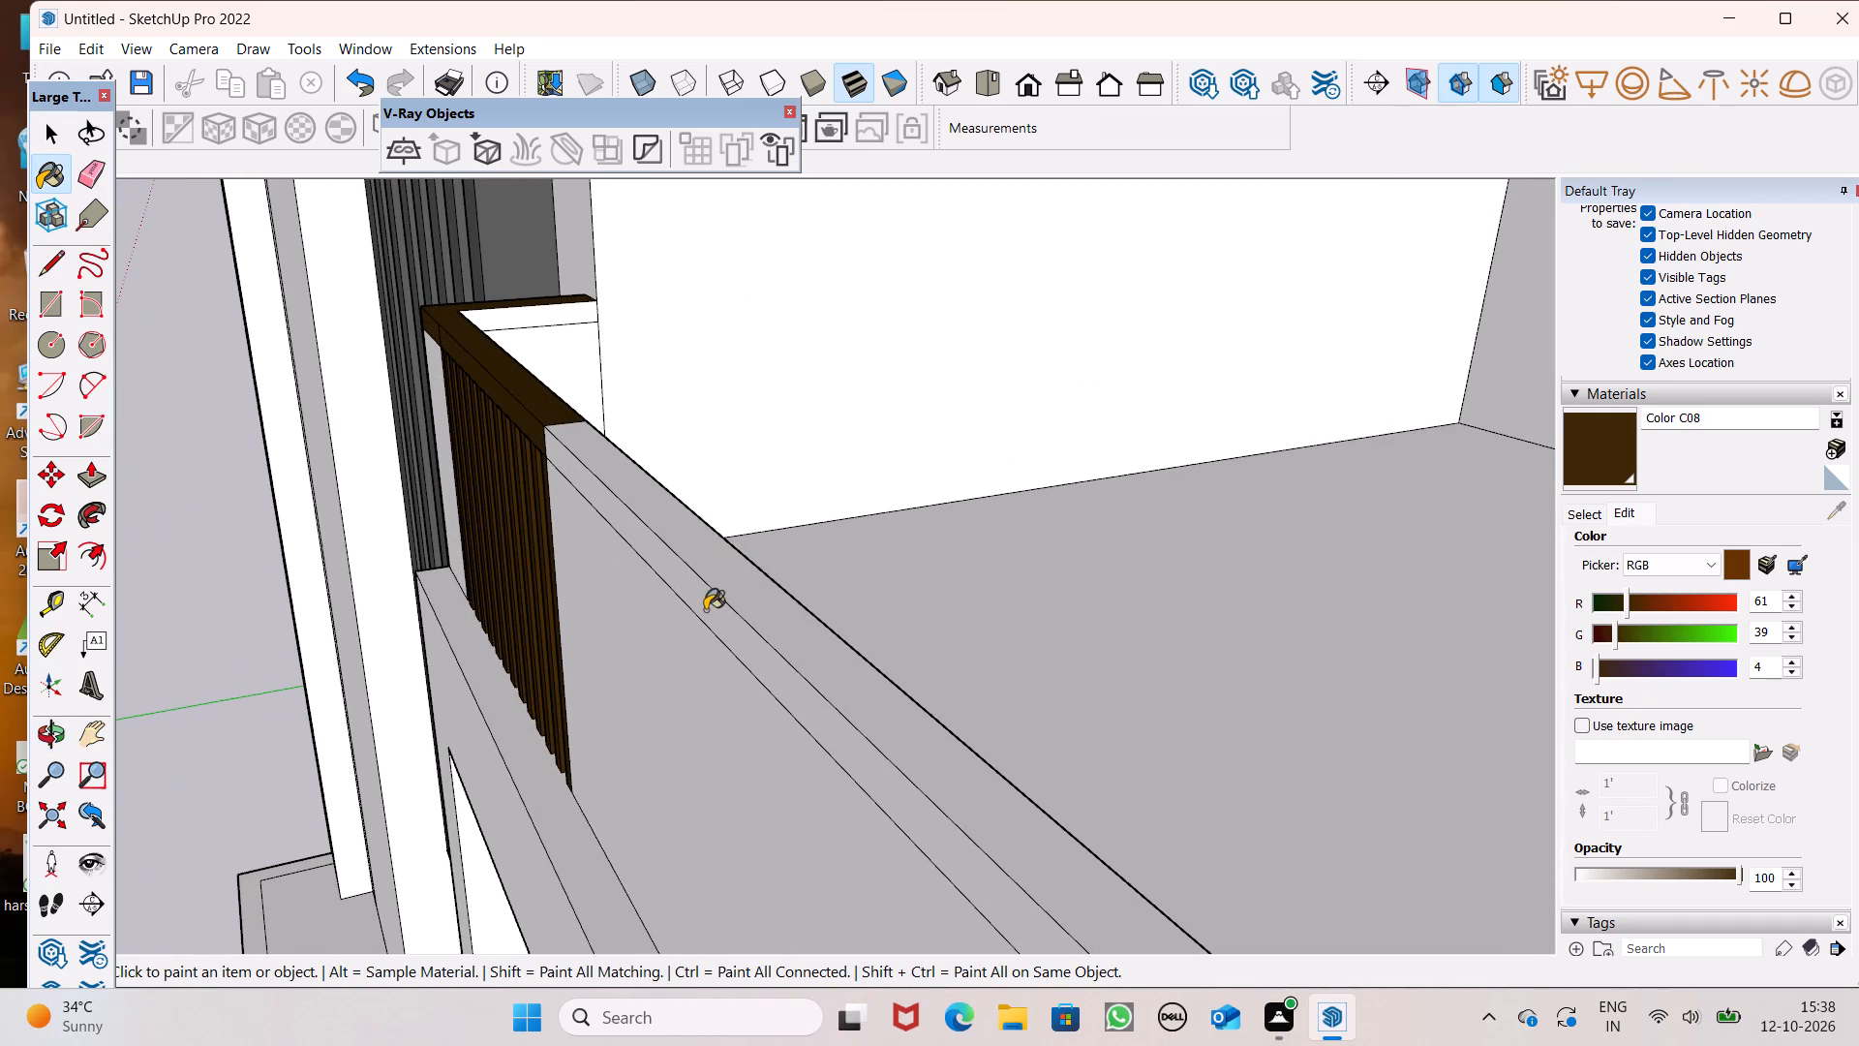
click(704, 610)
Paint the cap's inner faces along the solid parapet, above the bars and on the corner return with Color C08.
middle_drag(820, 638, 533, 589)
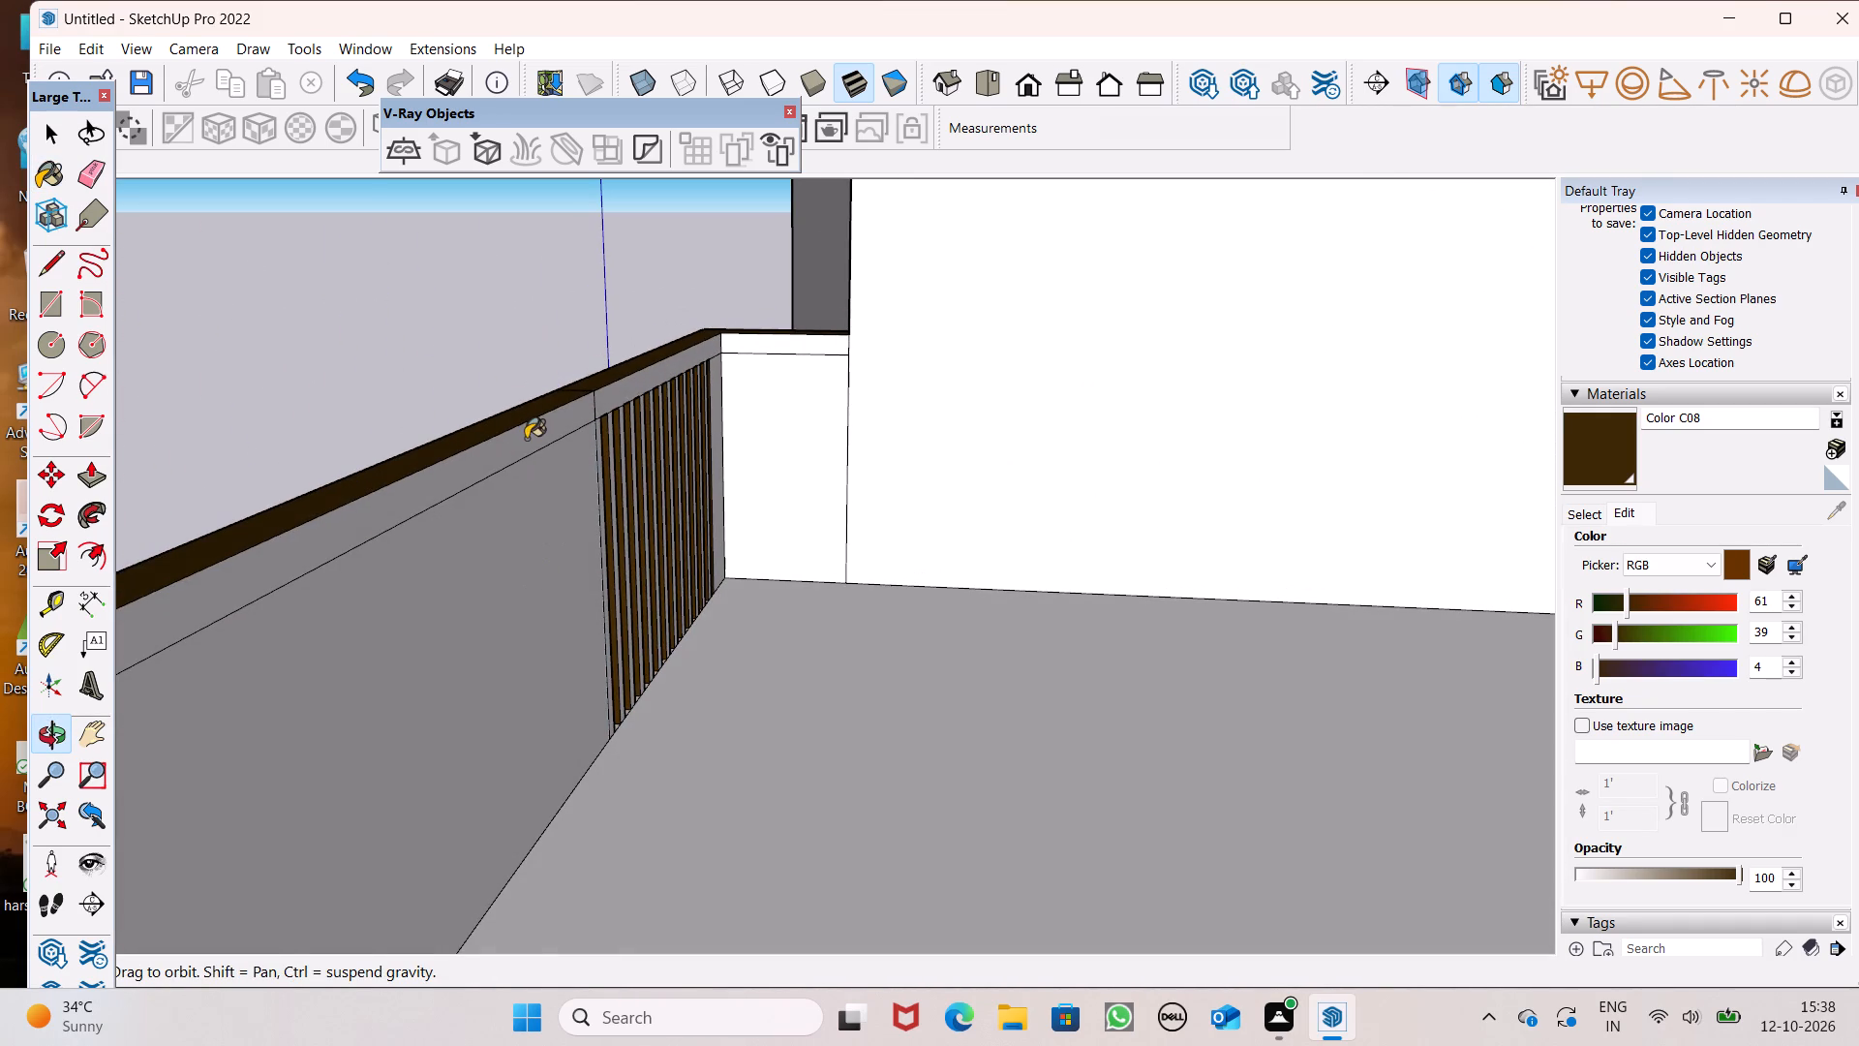
click(526, 437)
scroll(674, 384, up, 5)
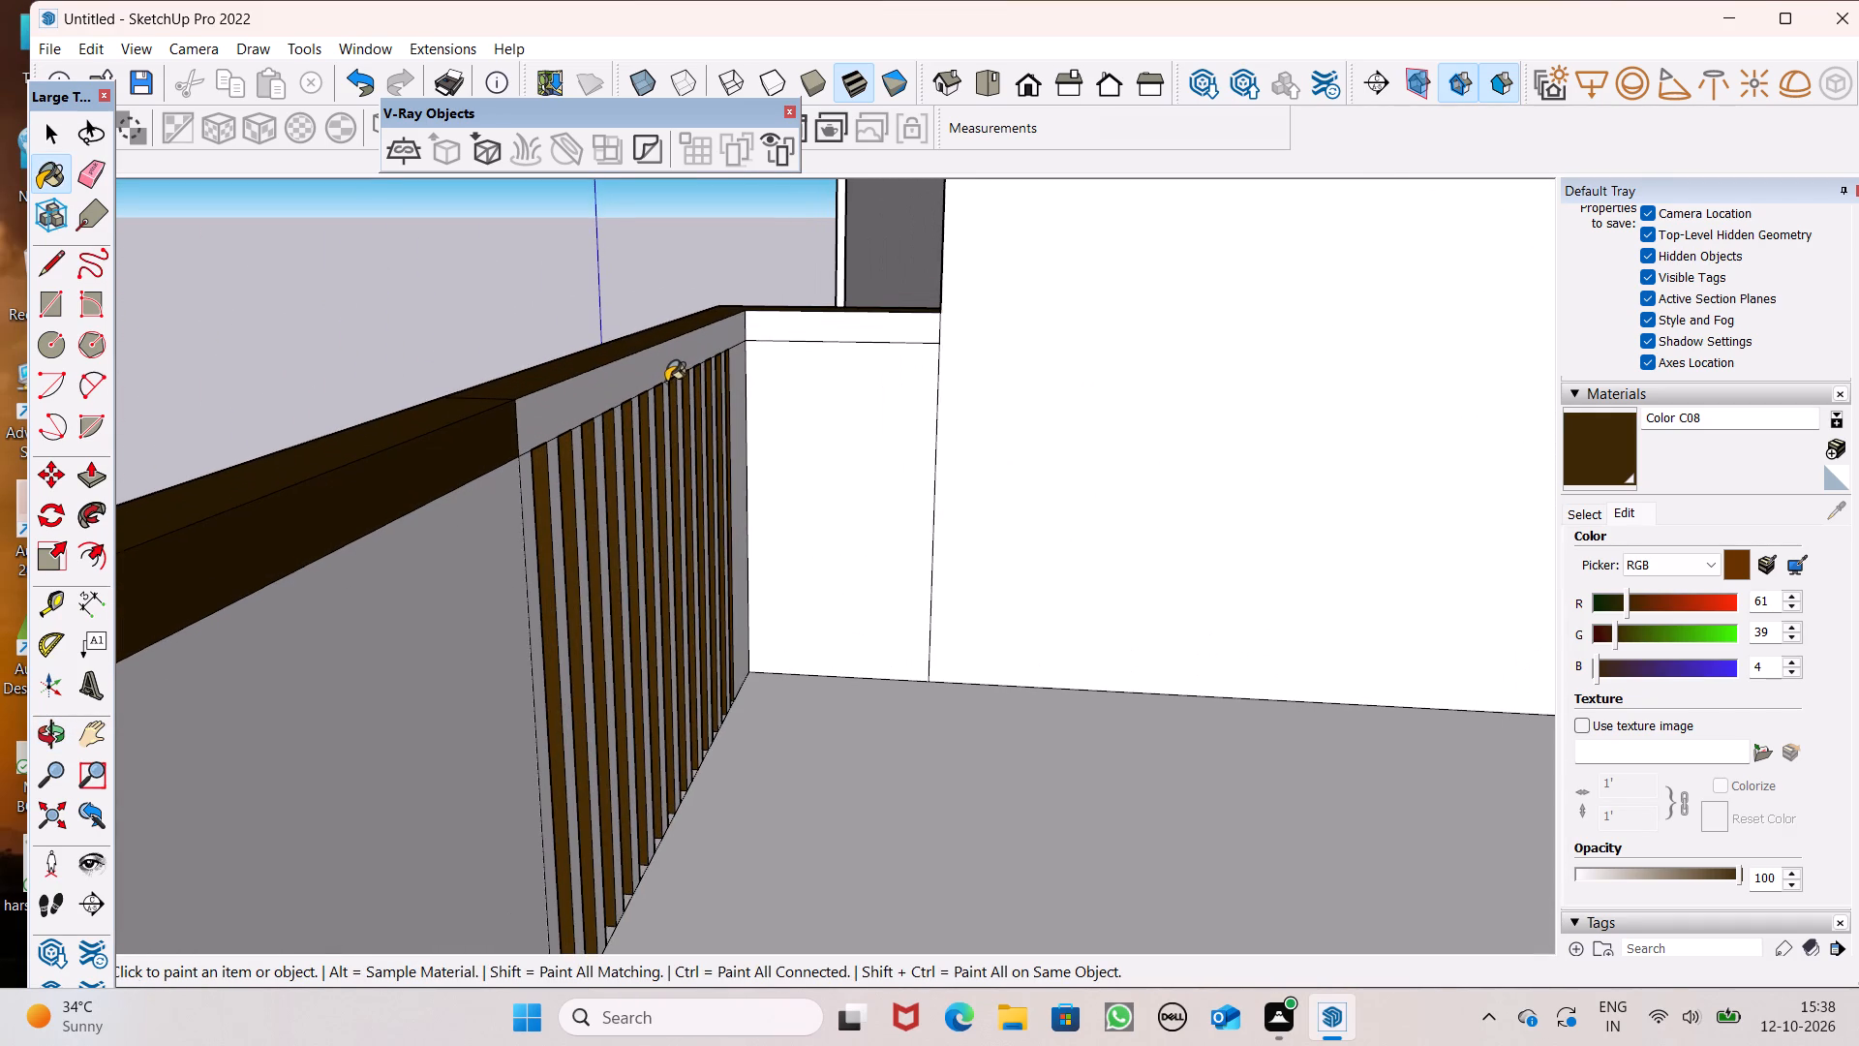
click(664, 366)
click(795, 323)
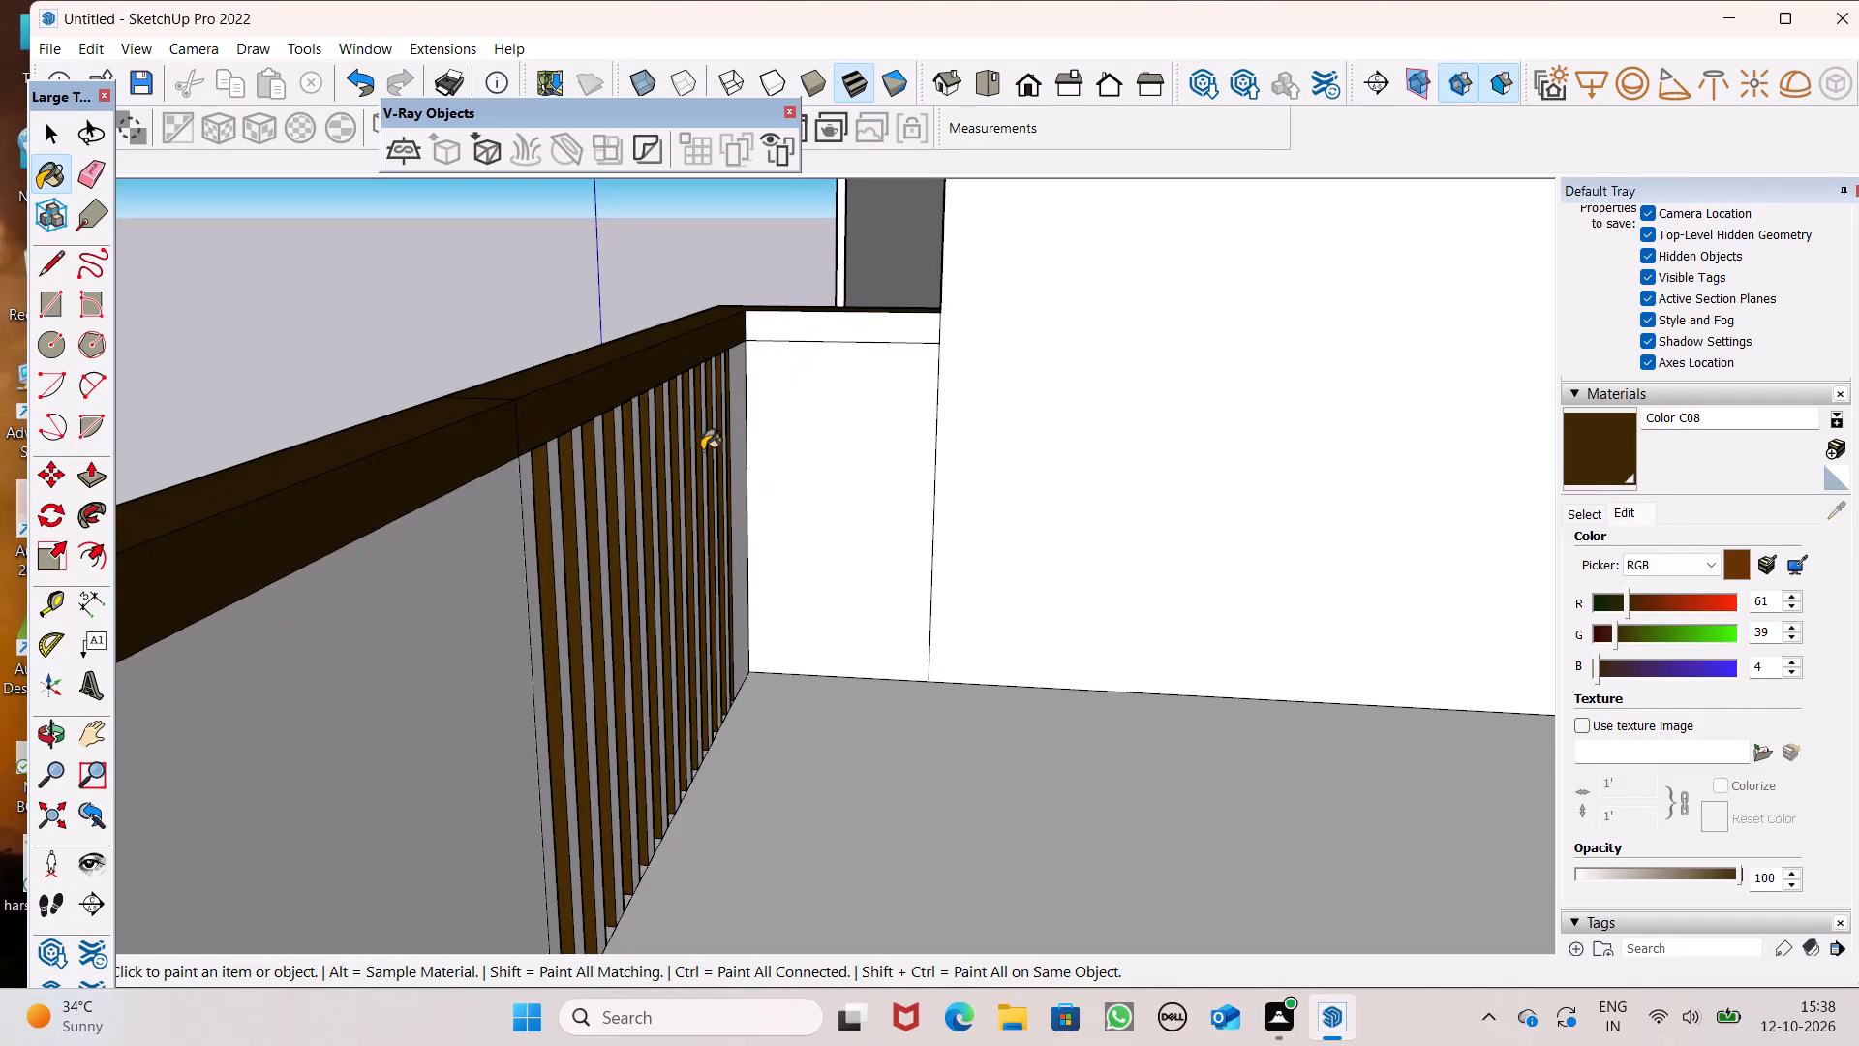
Paint the balcony-side faces of the six bars nearest the solid parapet with Color C08.
middle_drag(731, 512, 528, 543)
scroll(331, 637, up, 7)
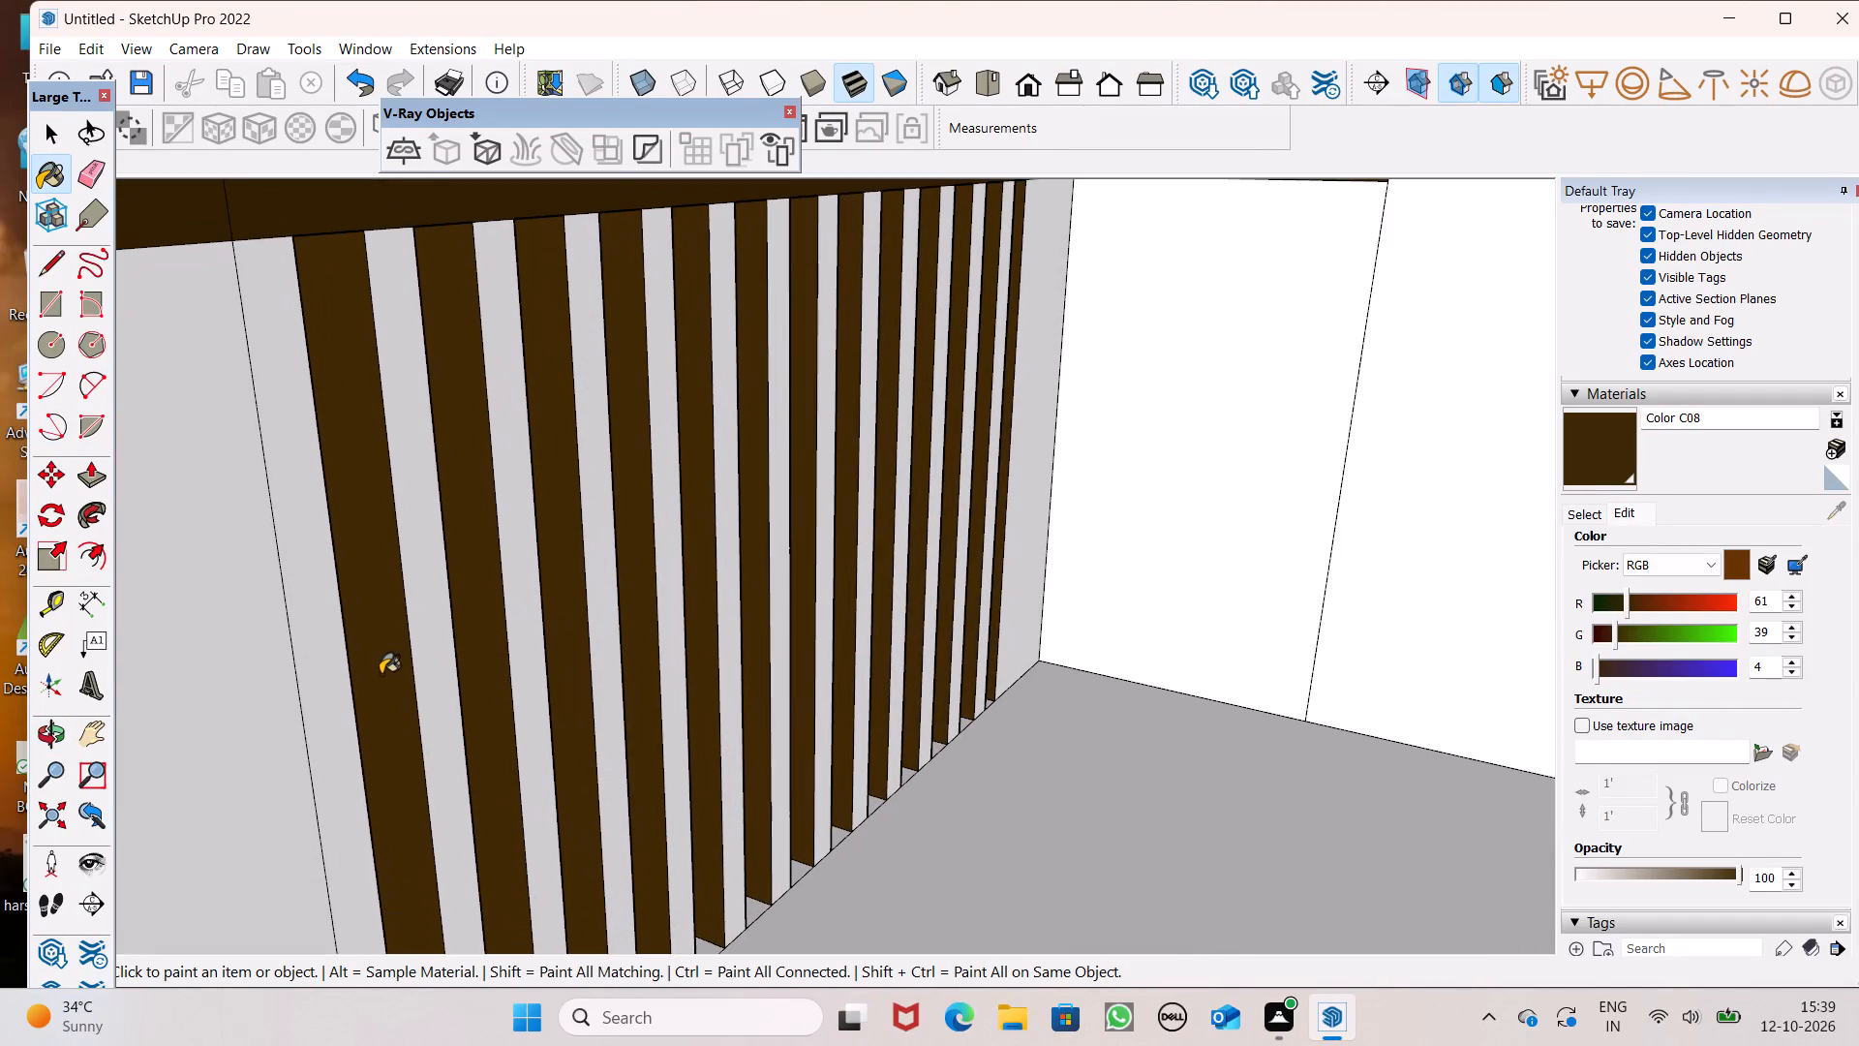
click(308, 692)
scroll(410, 665, up, 1)
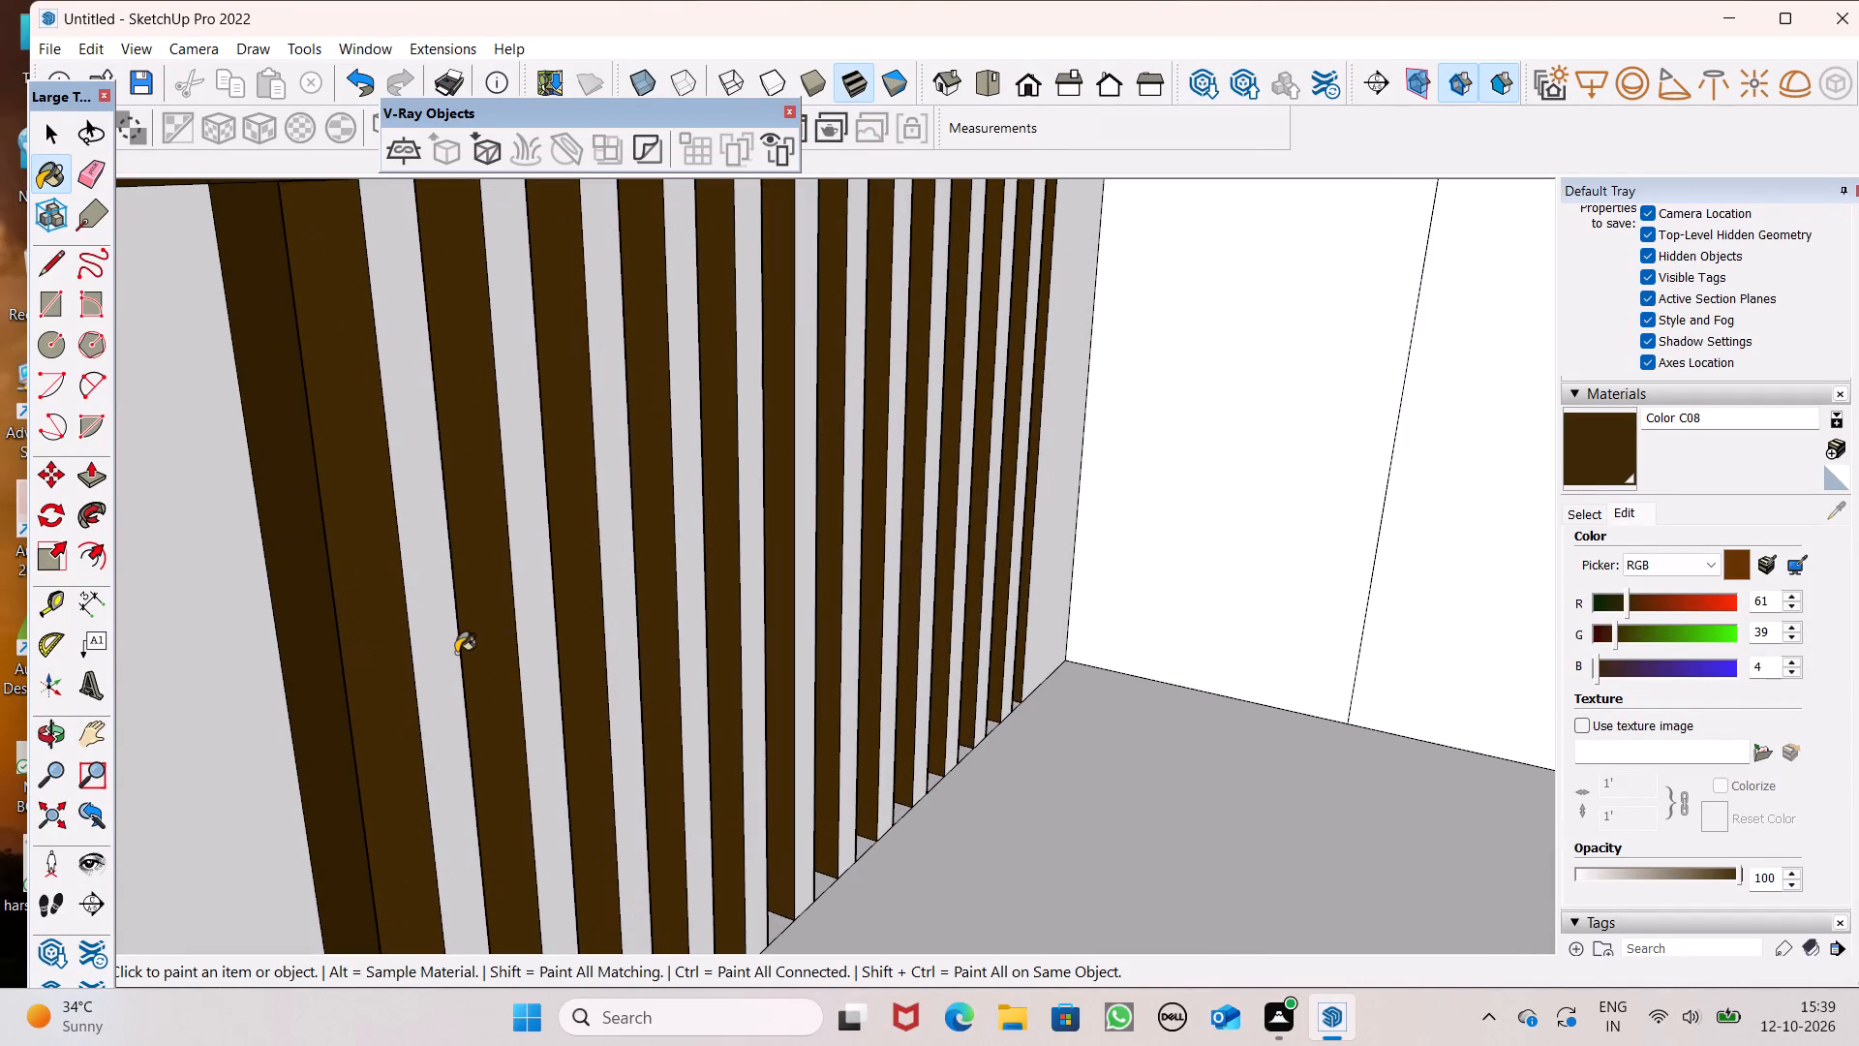
click(438, 656)
click(551, 607)
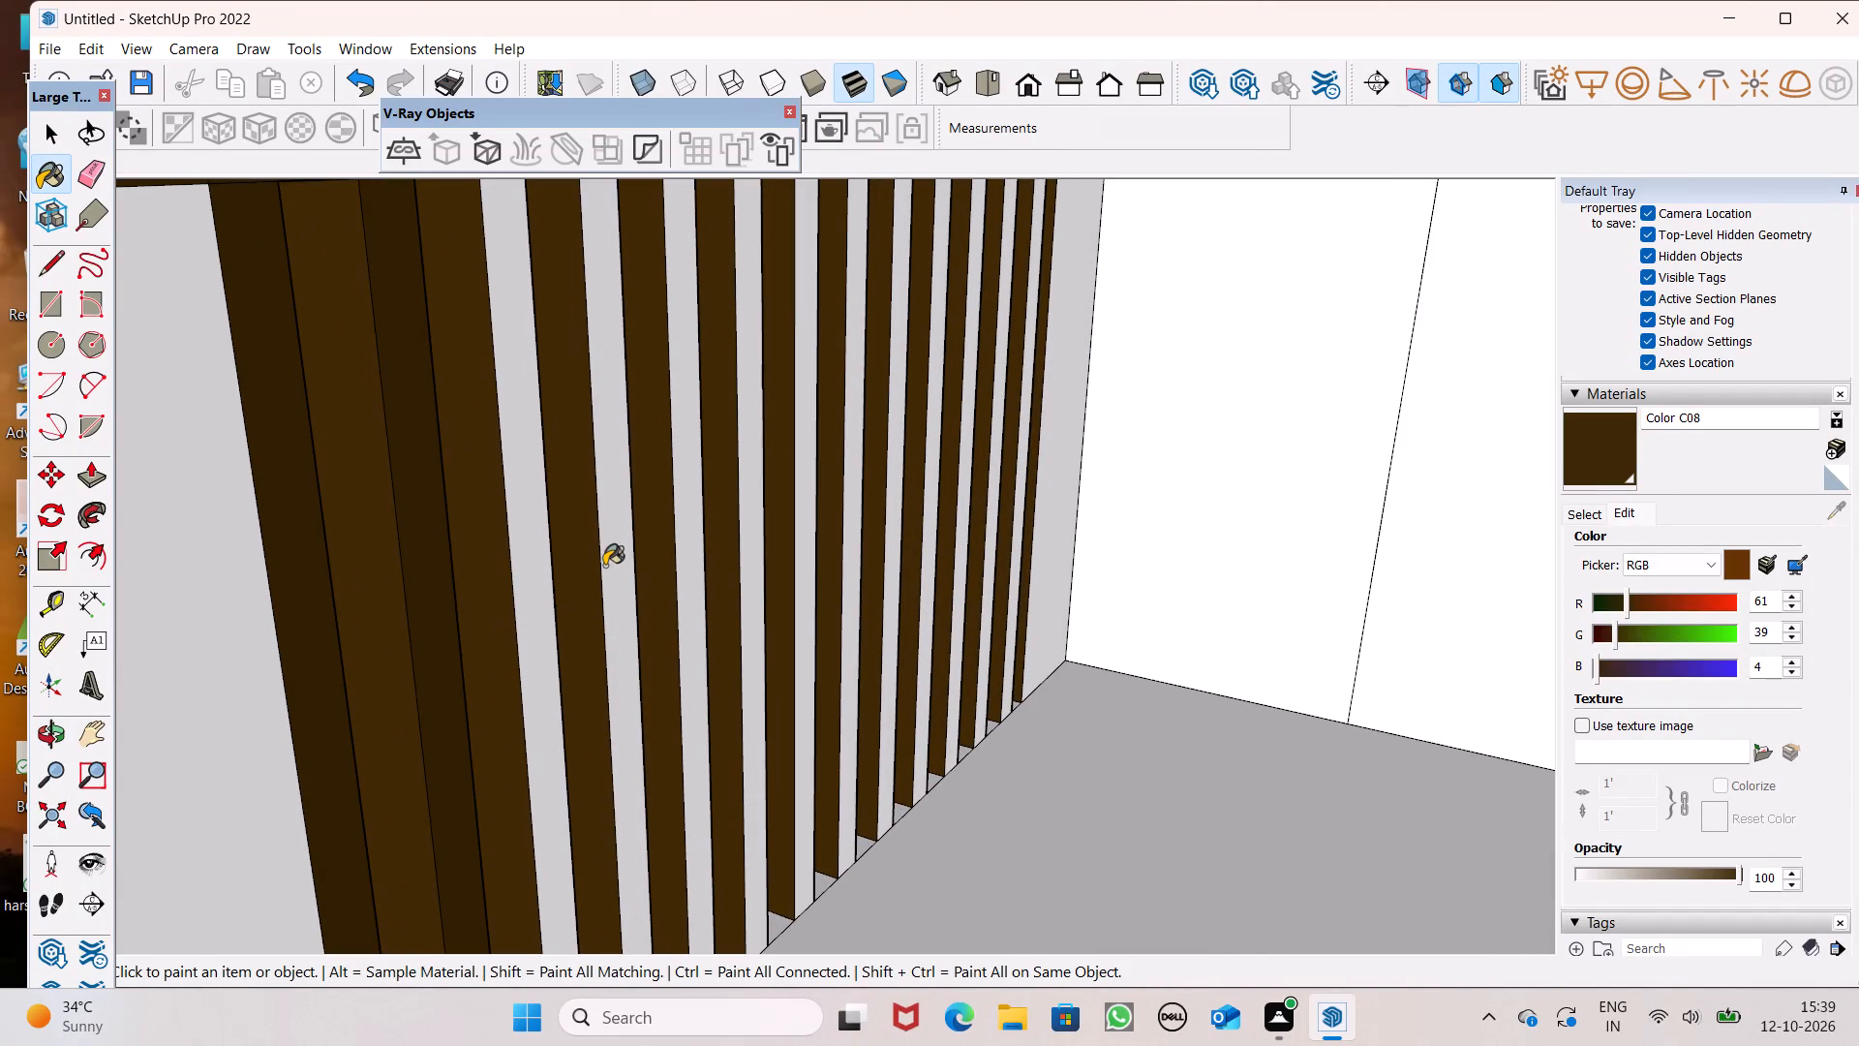
click(628, 556)
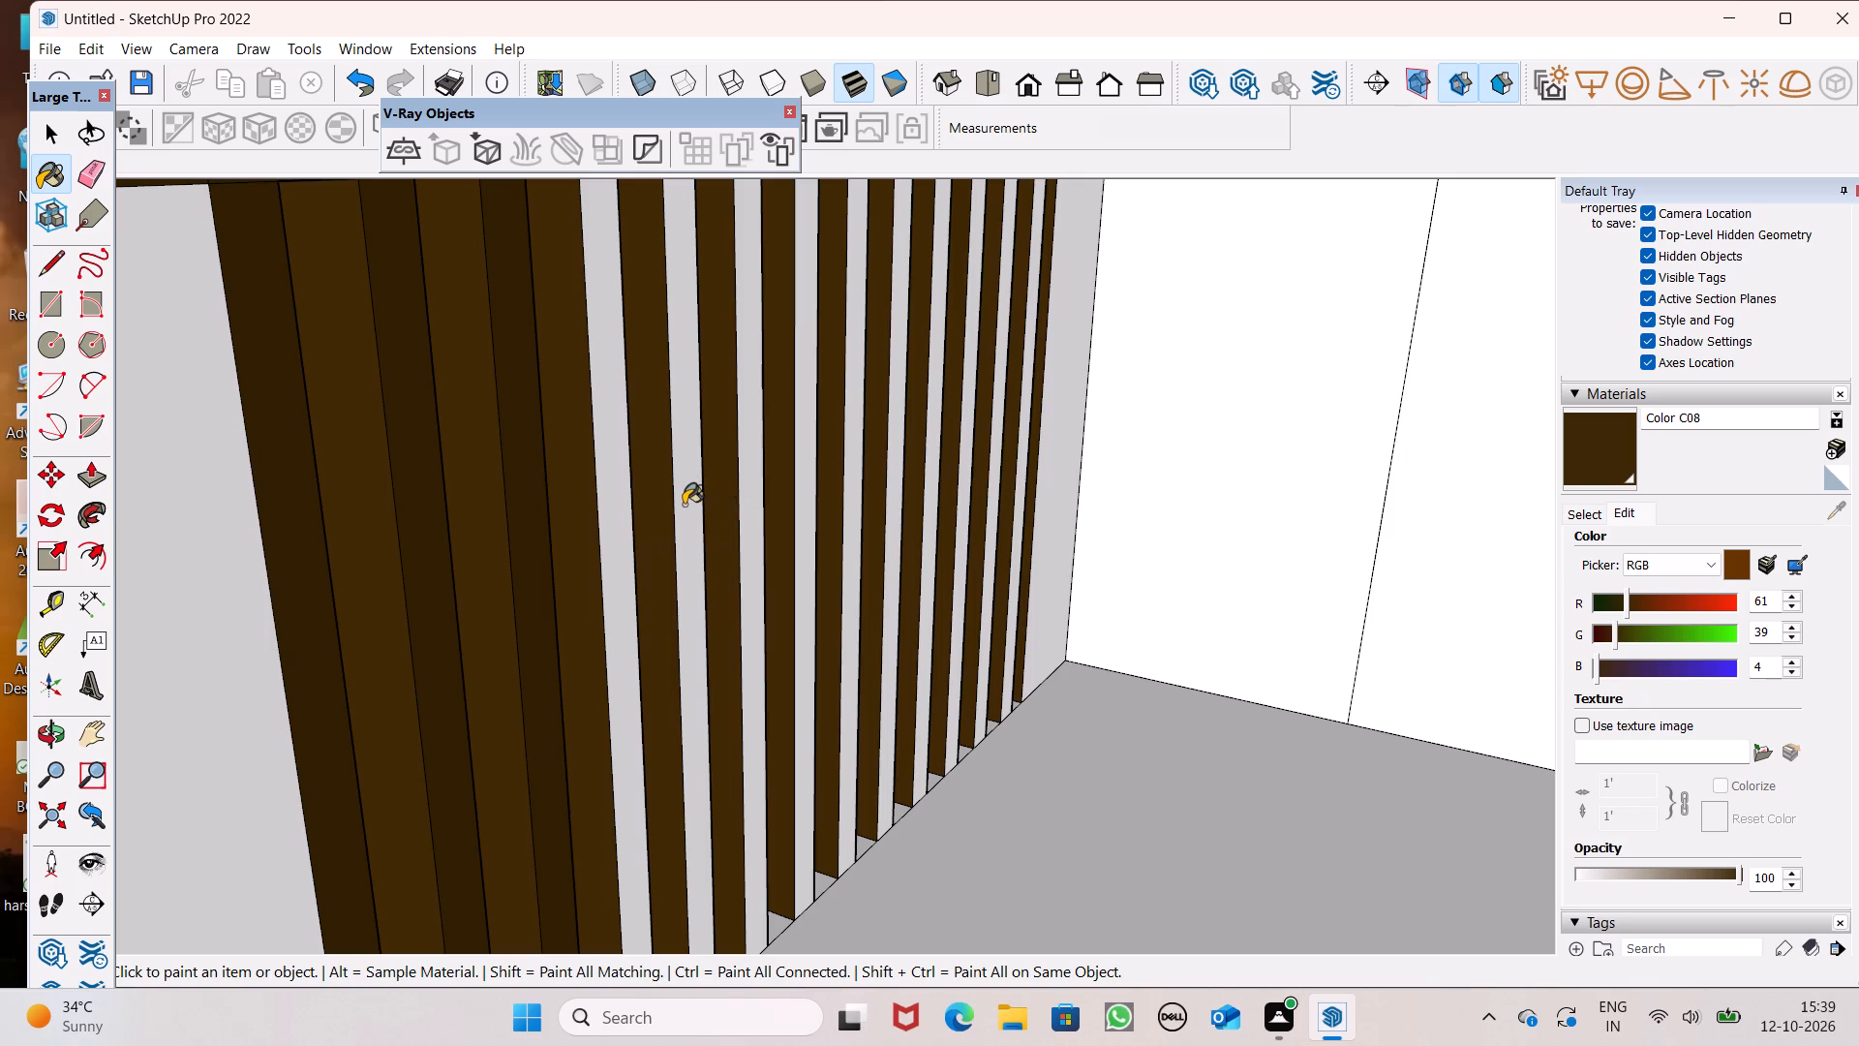
click(684, 500)
click(753, 472)
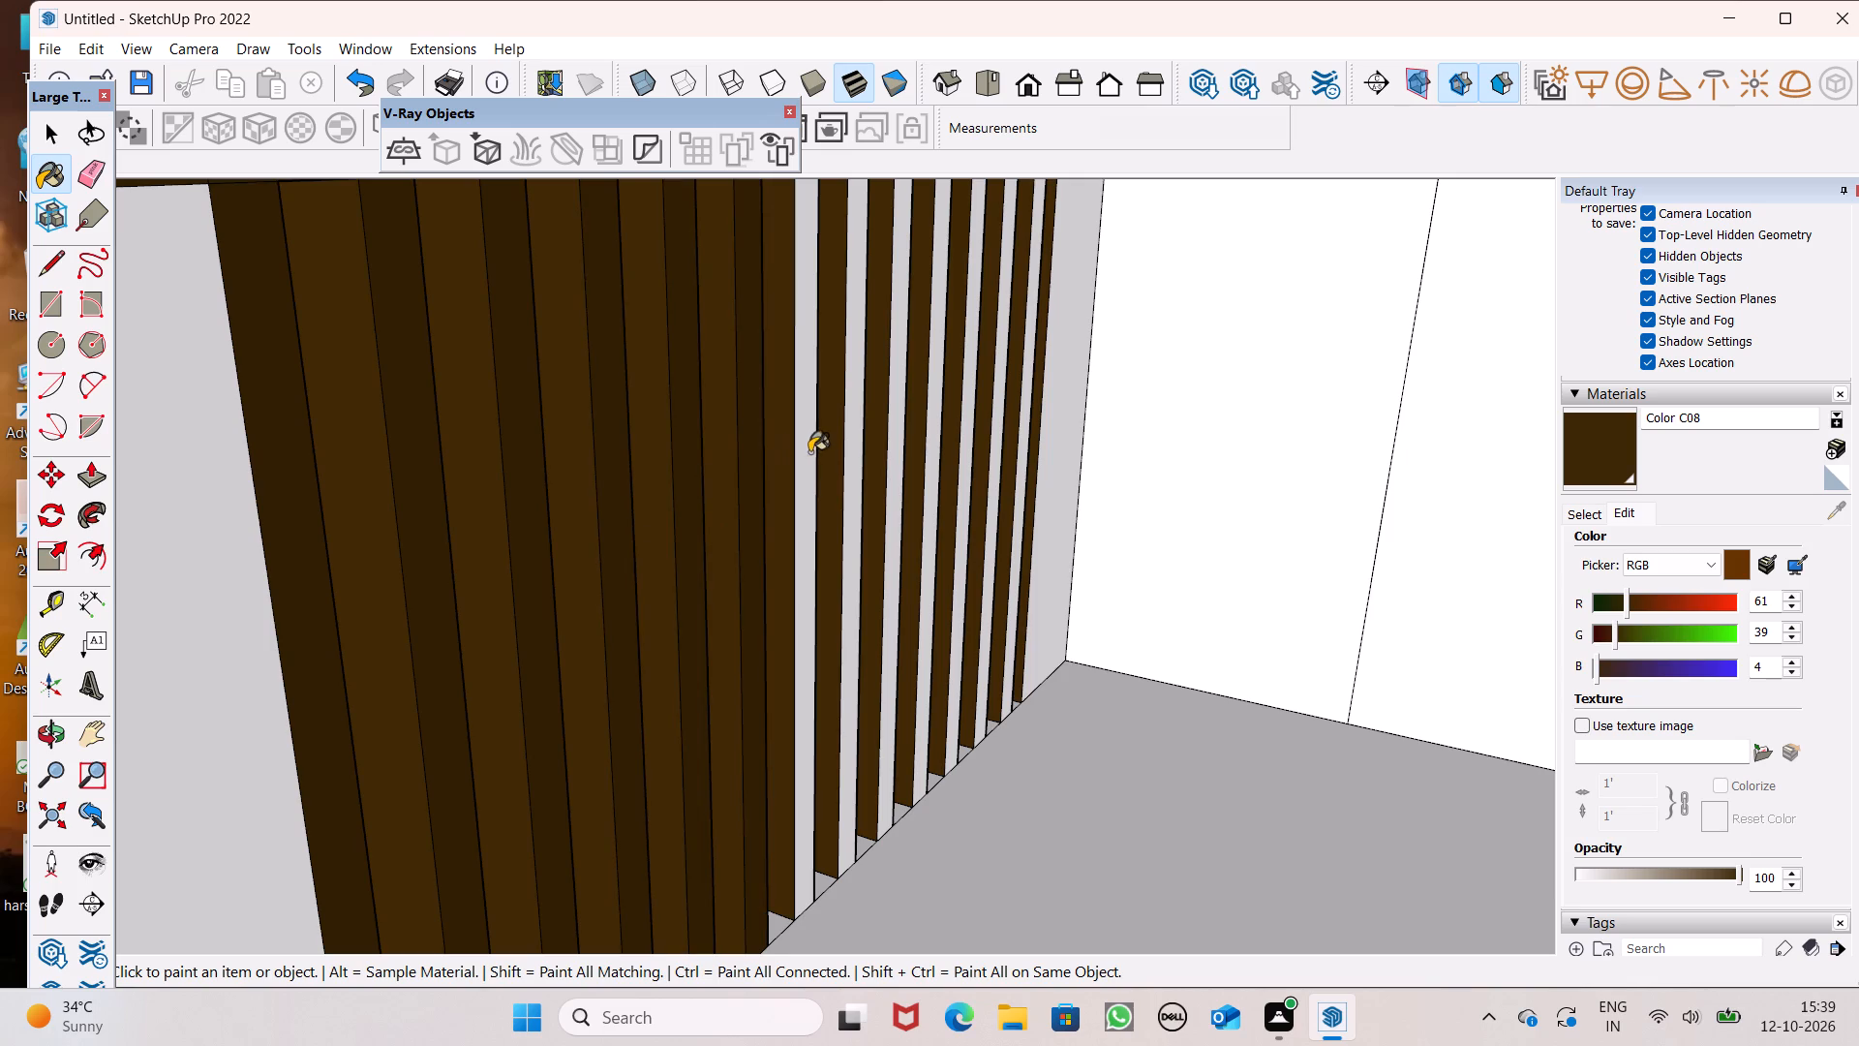
Paint the balcony-side faces of the other seven bars and the narrow strip beside the inner corner with Color C08.
click(810, 450)
drag(851, 466, 862, 460)
click(898, 446)
click(858, 456)
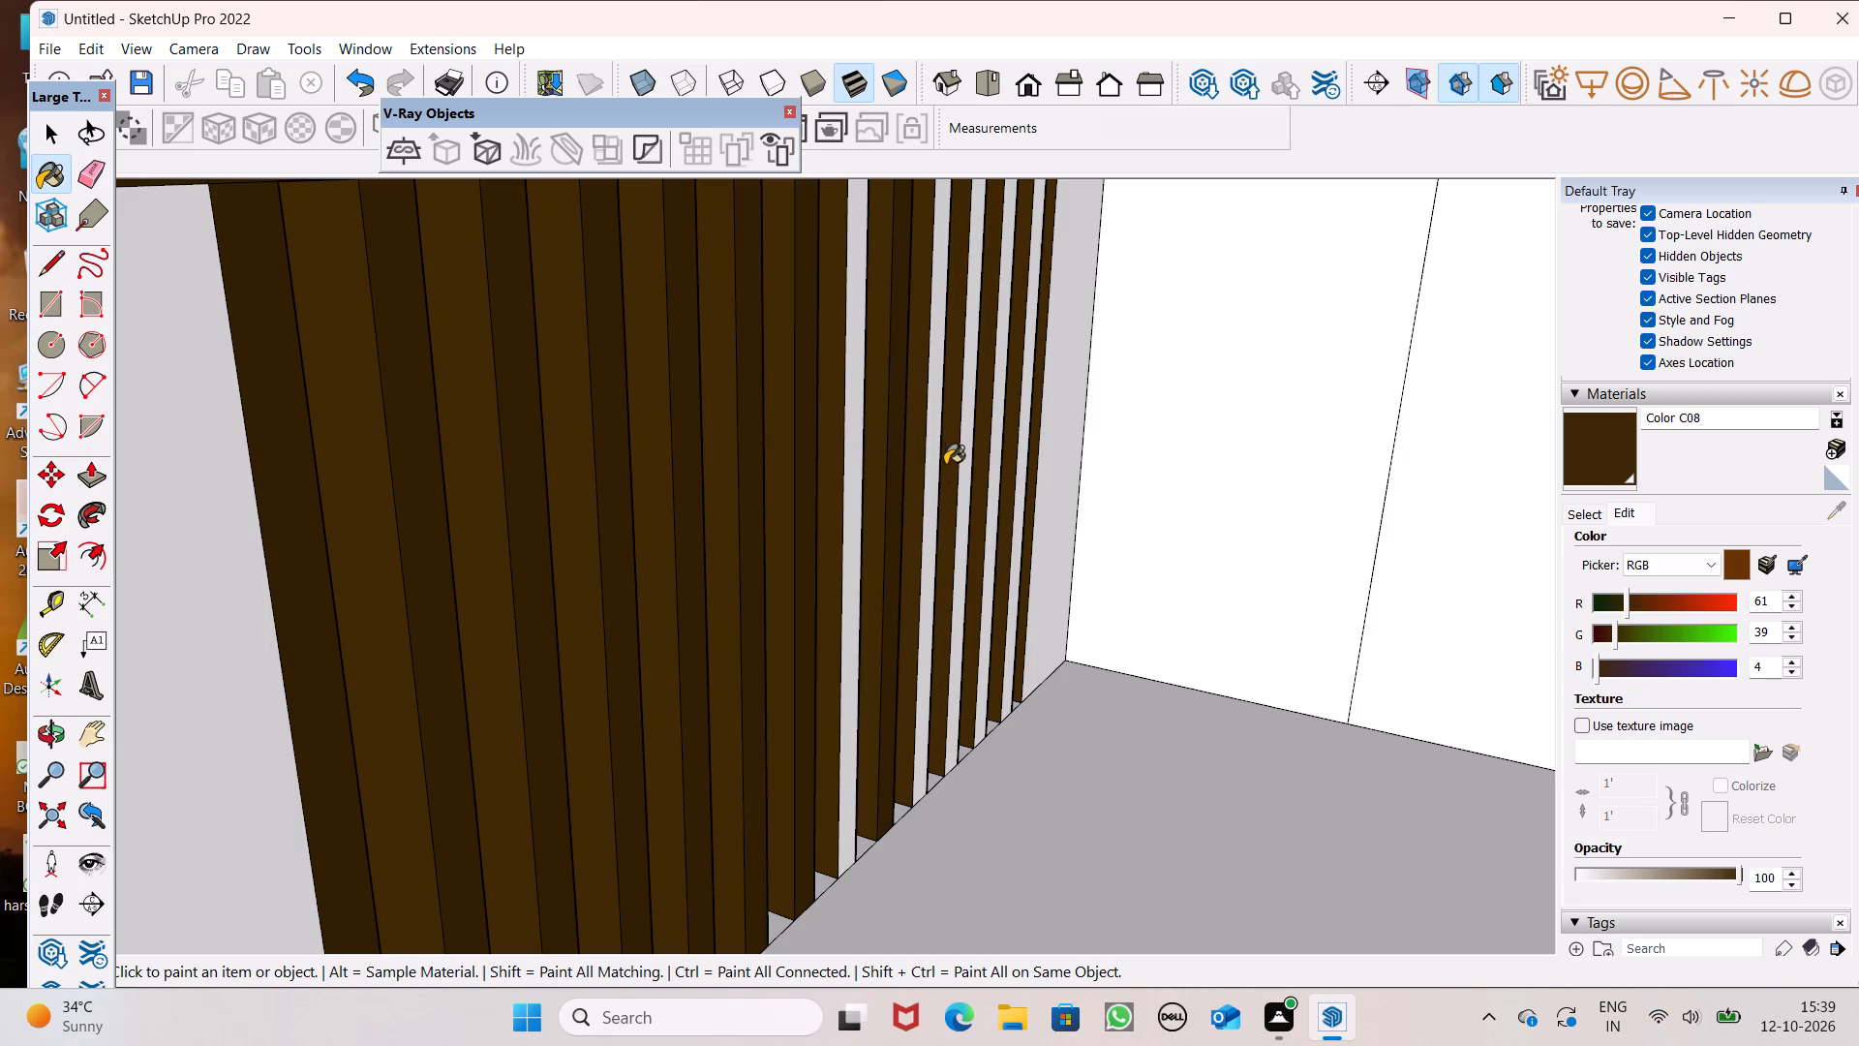
click(937, 457)
click(968, 454)
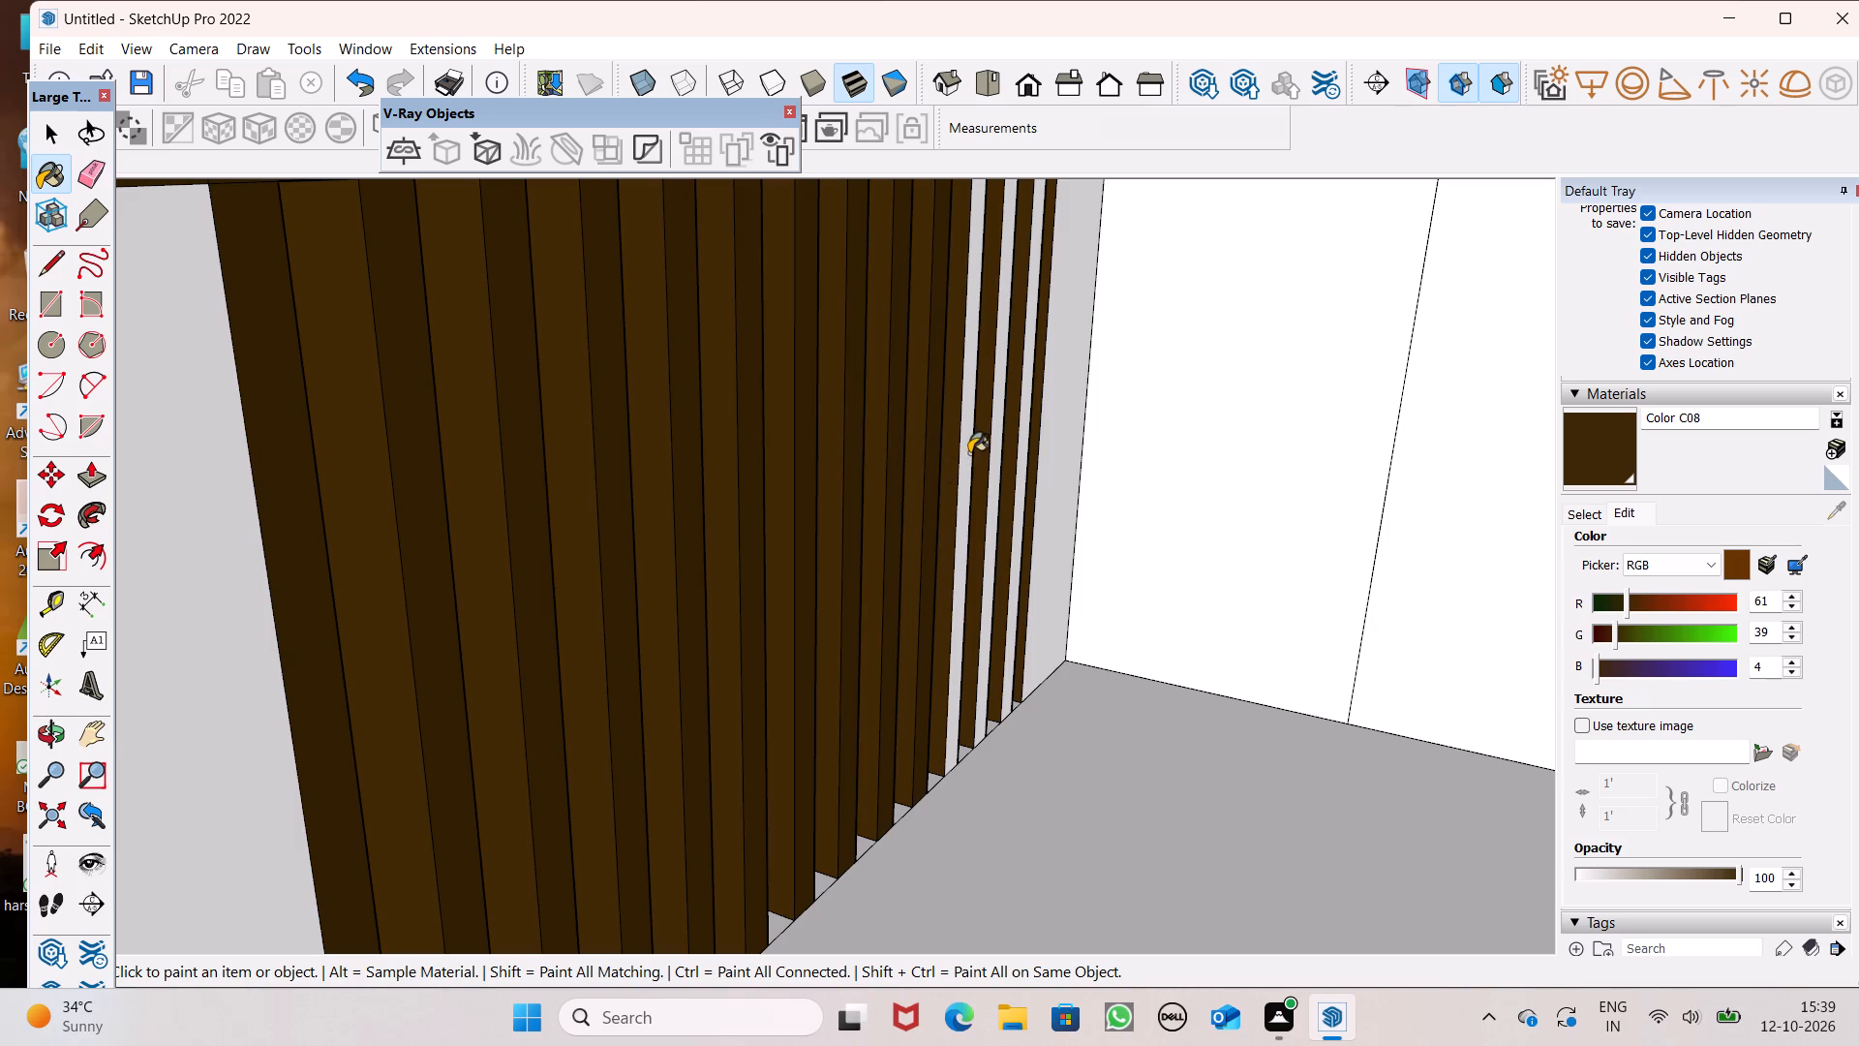
scroll(1073, 419, up, 1)
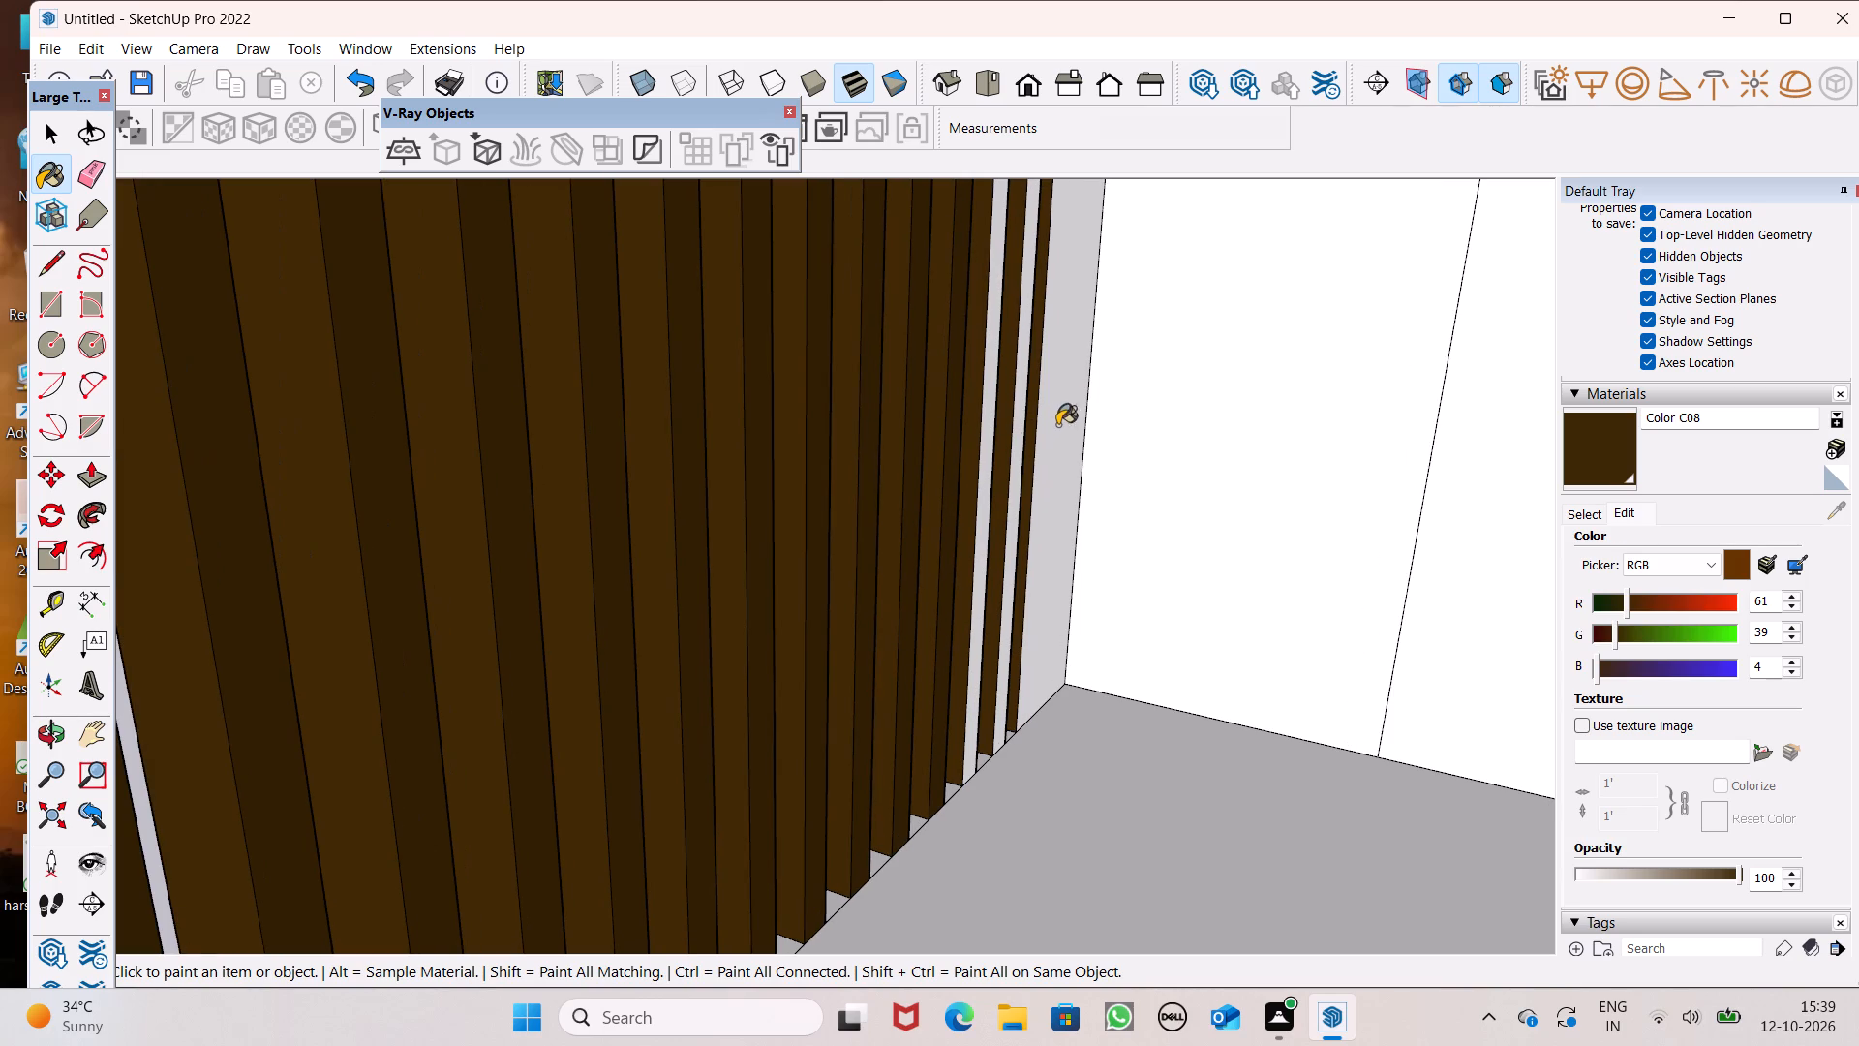
click(983, 455)
click(1016, 451)
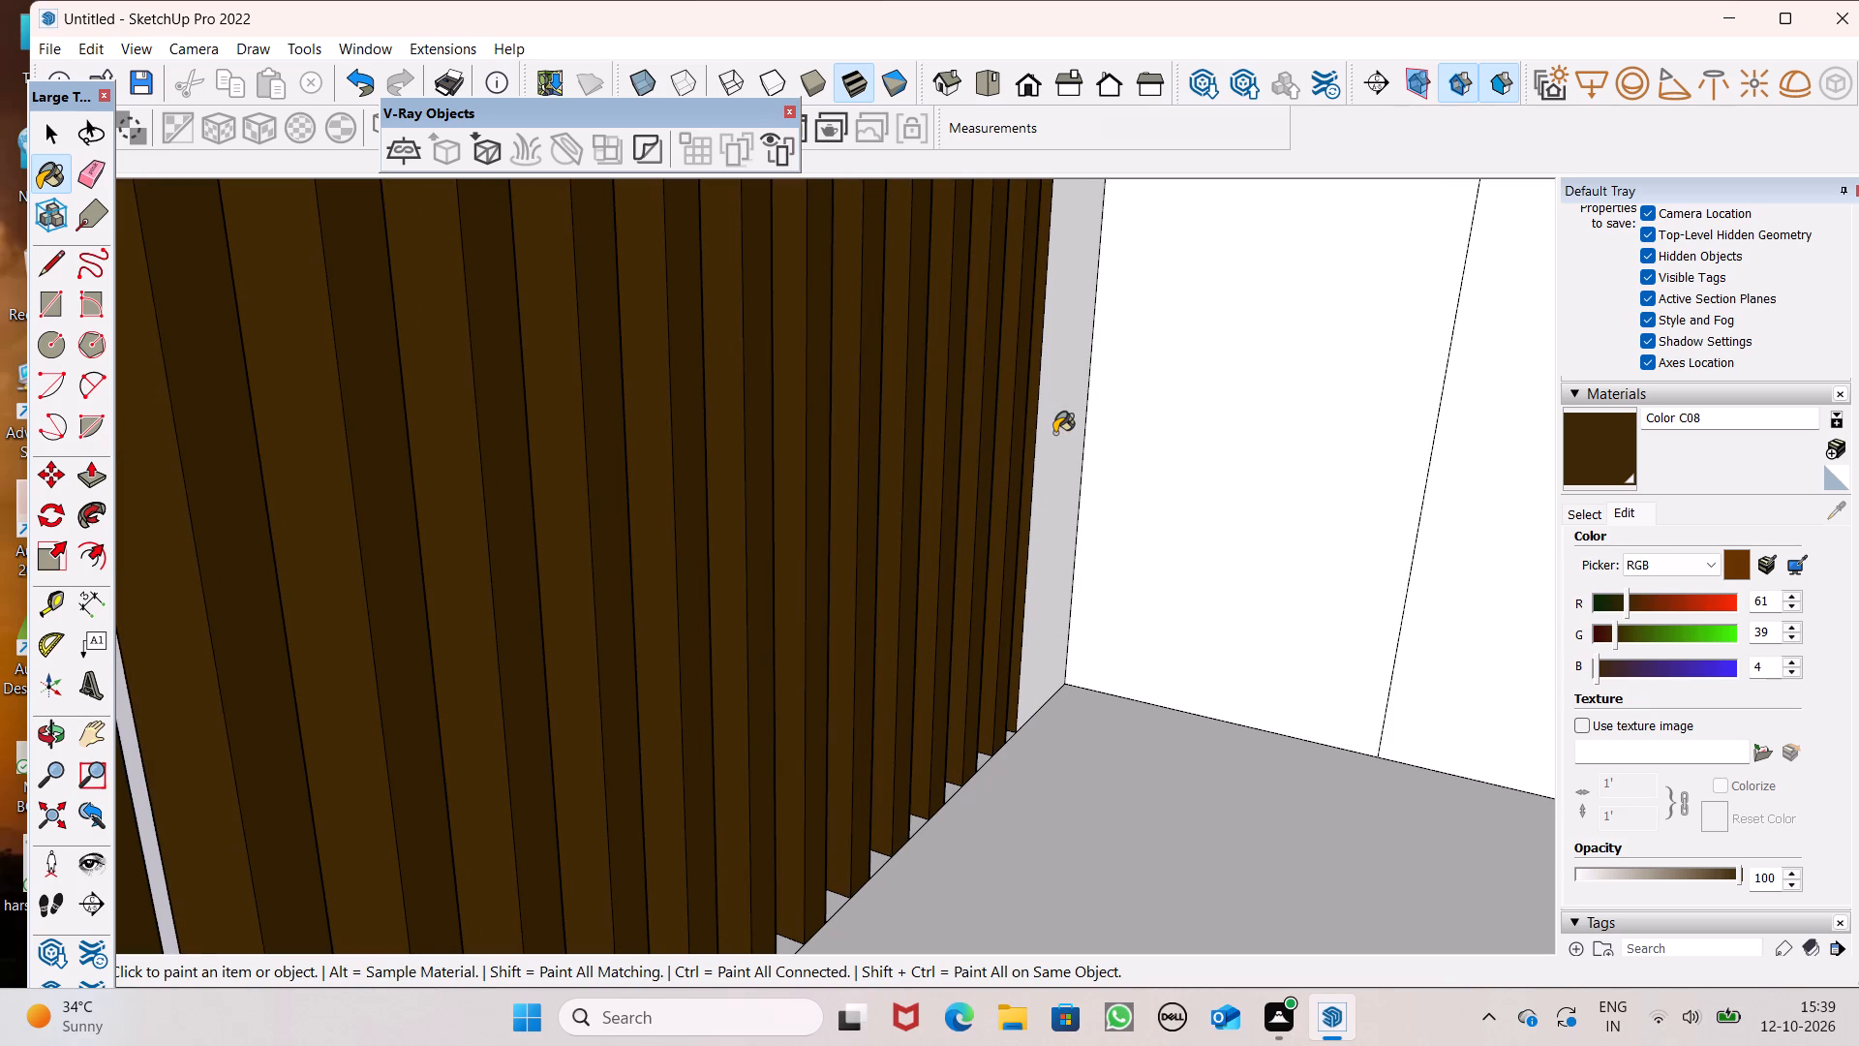
click(1054, 432)
click(1238, 466)
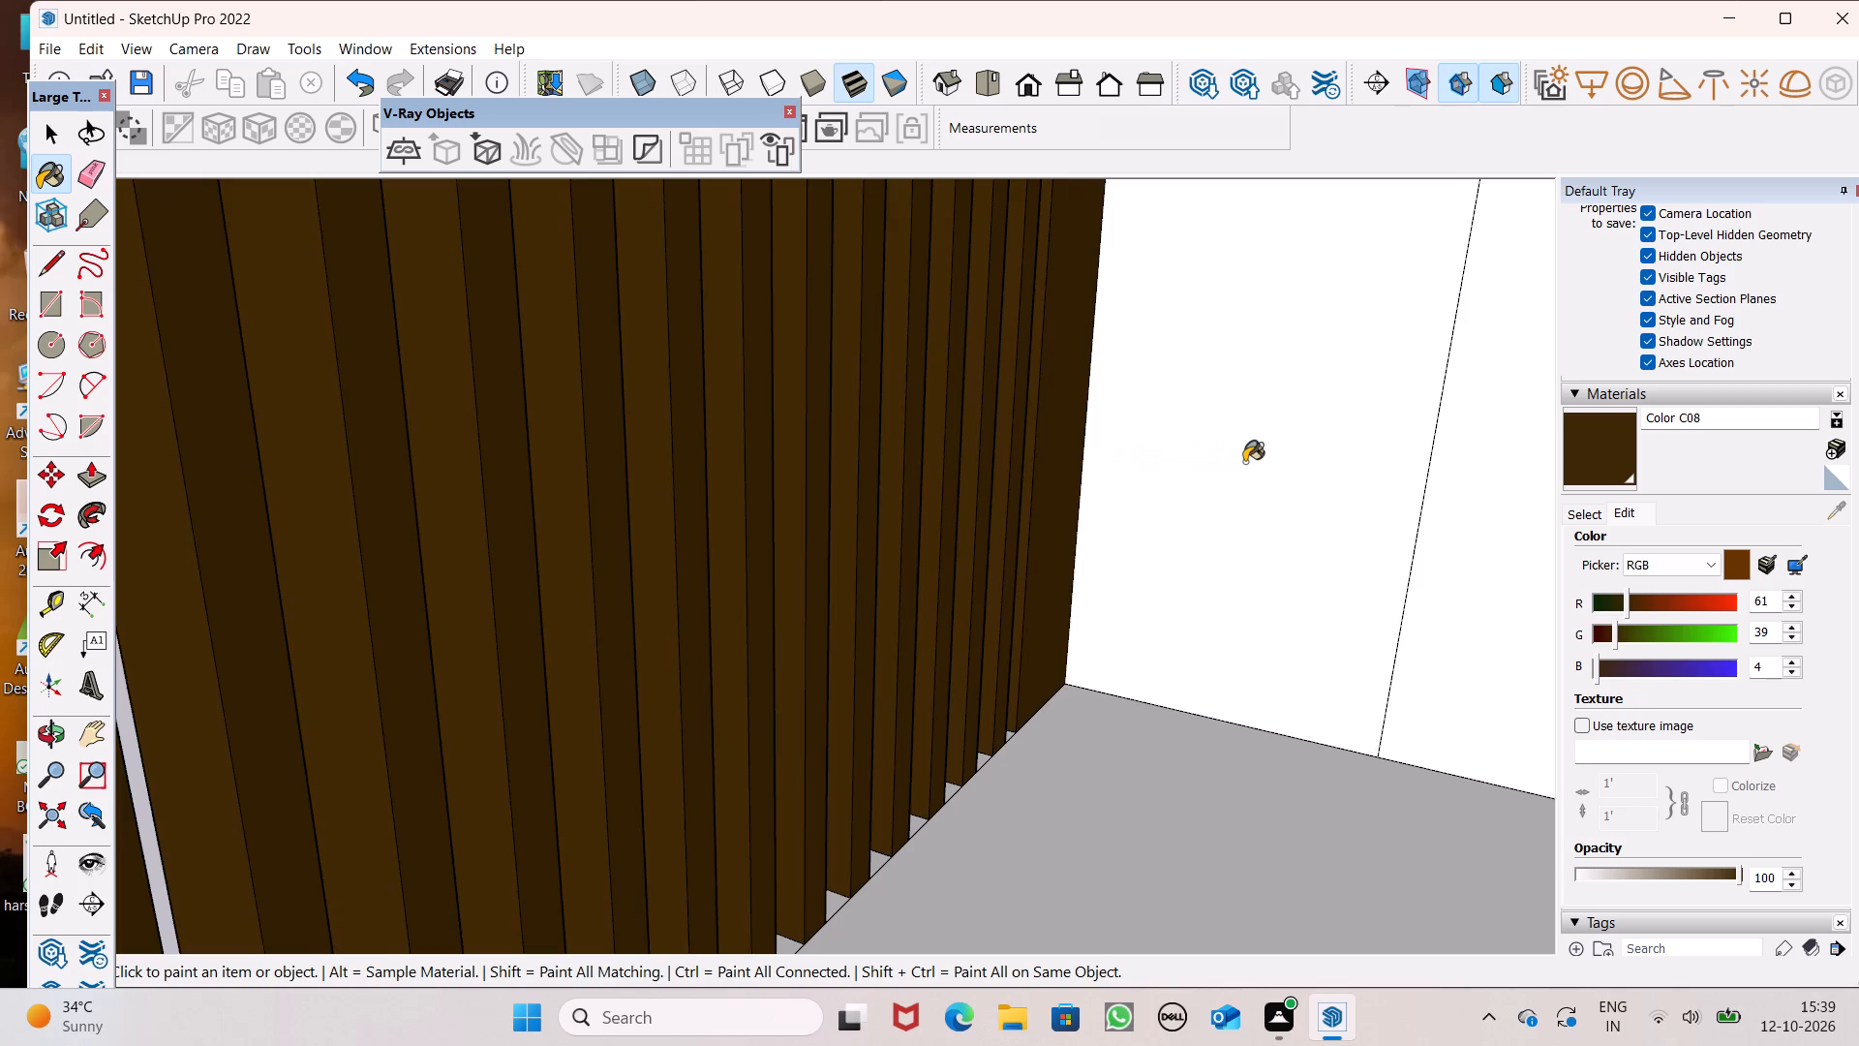
Paint the outer face of the narrow end panel beside the upper balcony's bars with Color C08.
scroll(1245, 467, down, 11)
middle_drag(1256, 486, 1846, 430)
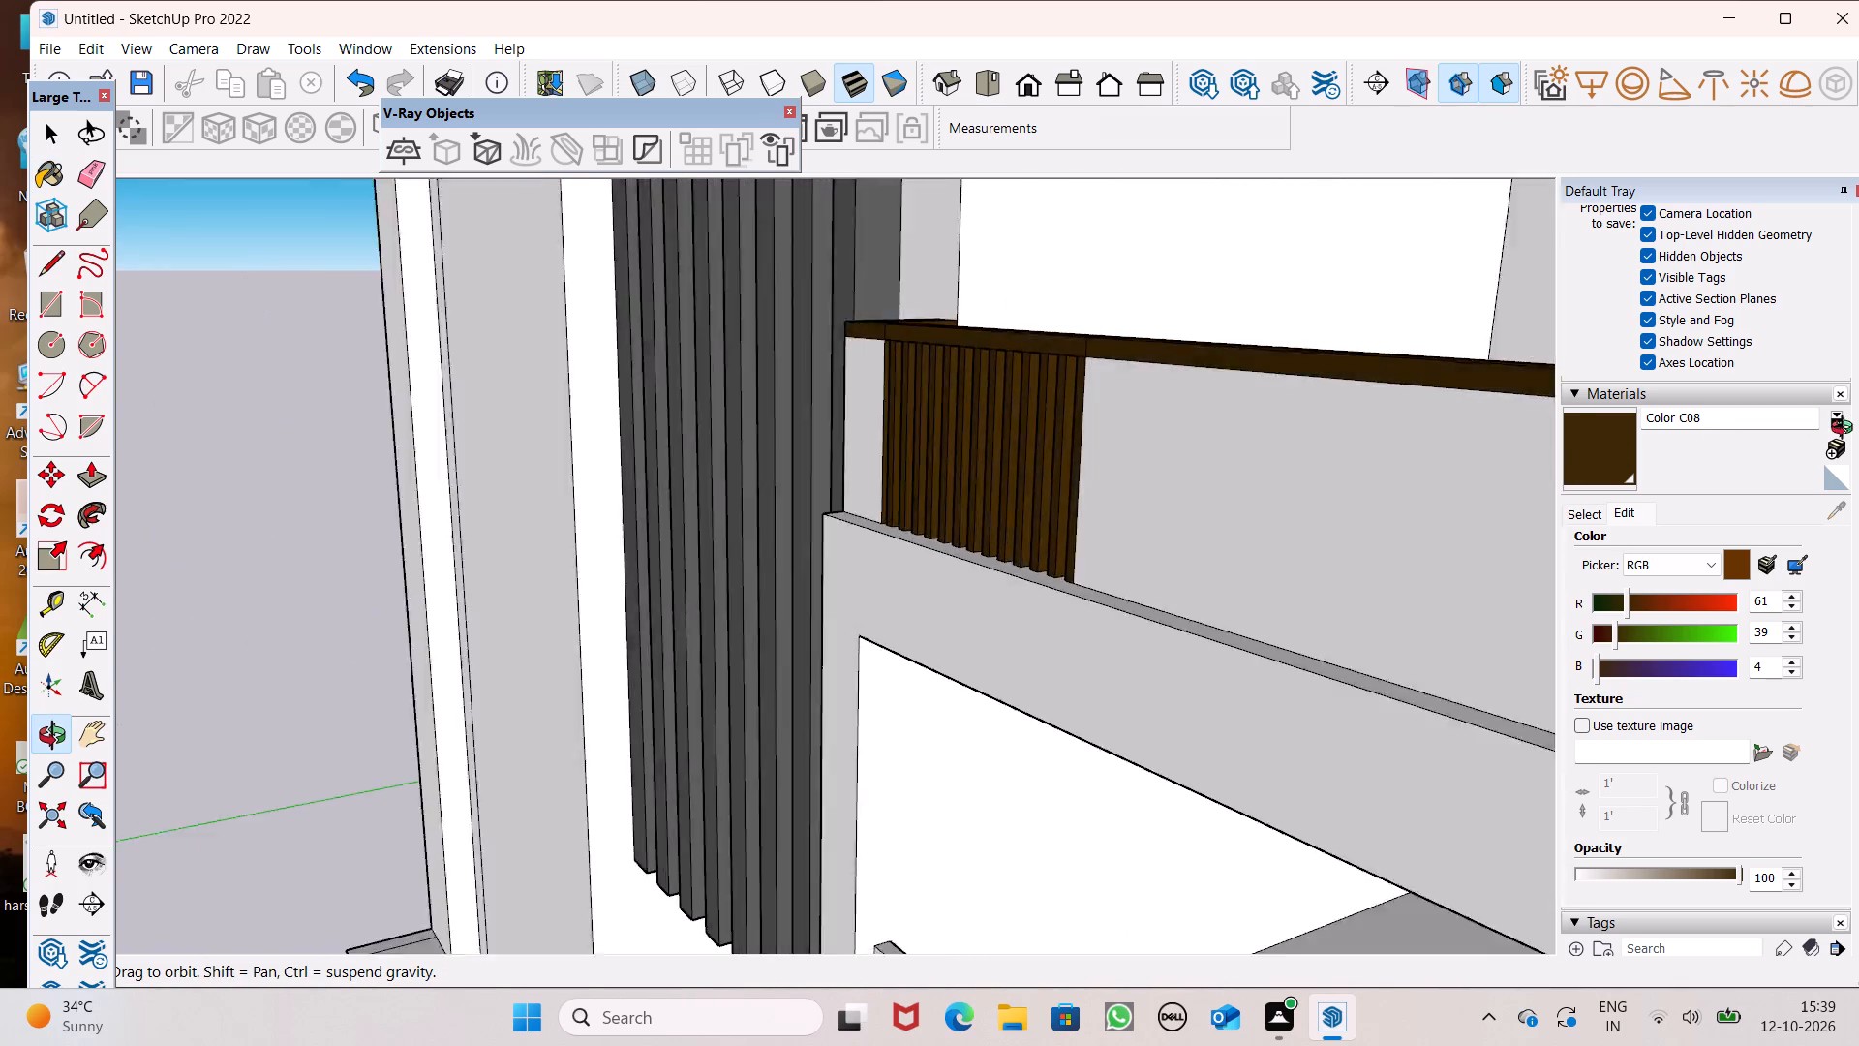
middle_drag(1846, 430, 1847, 421)
scroll(1364, 465, up, 1)
middle_drag(1378, 488, 1594, 477)
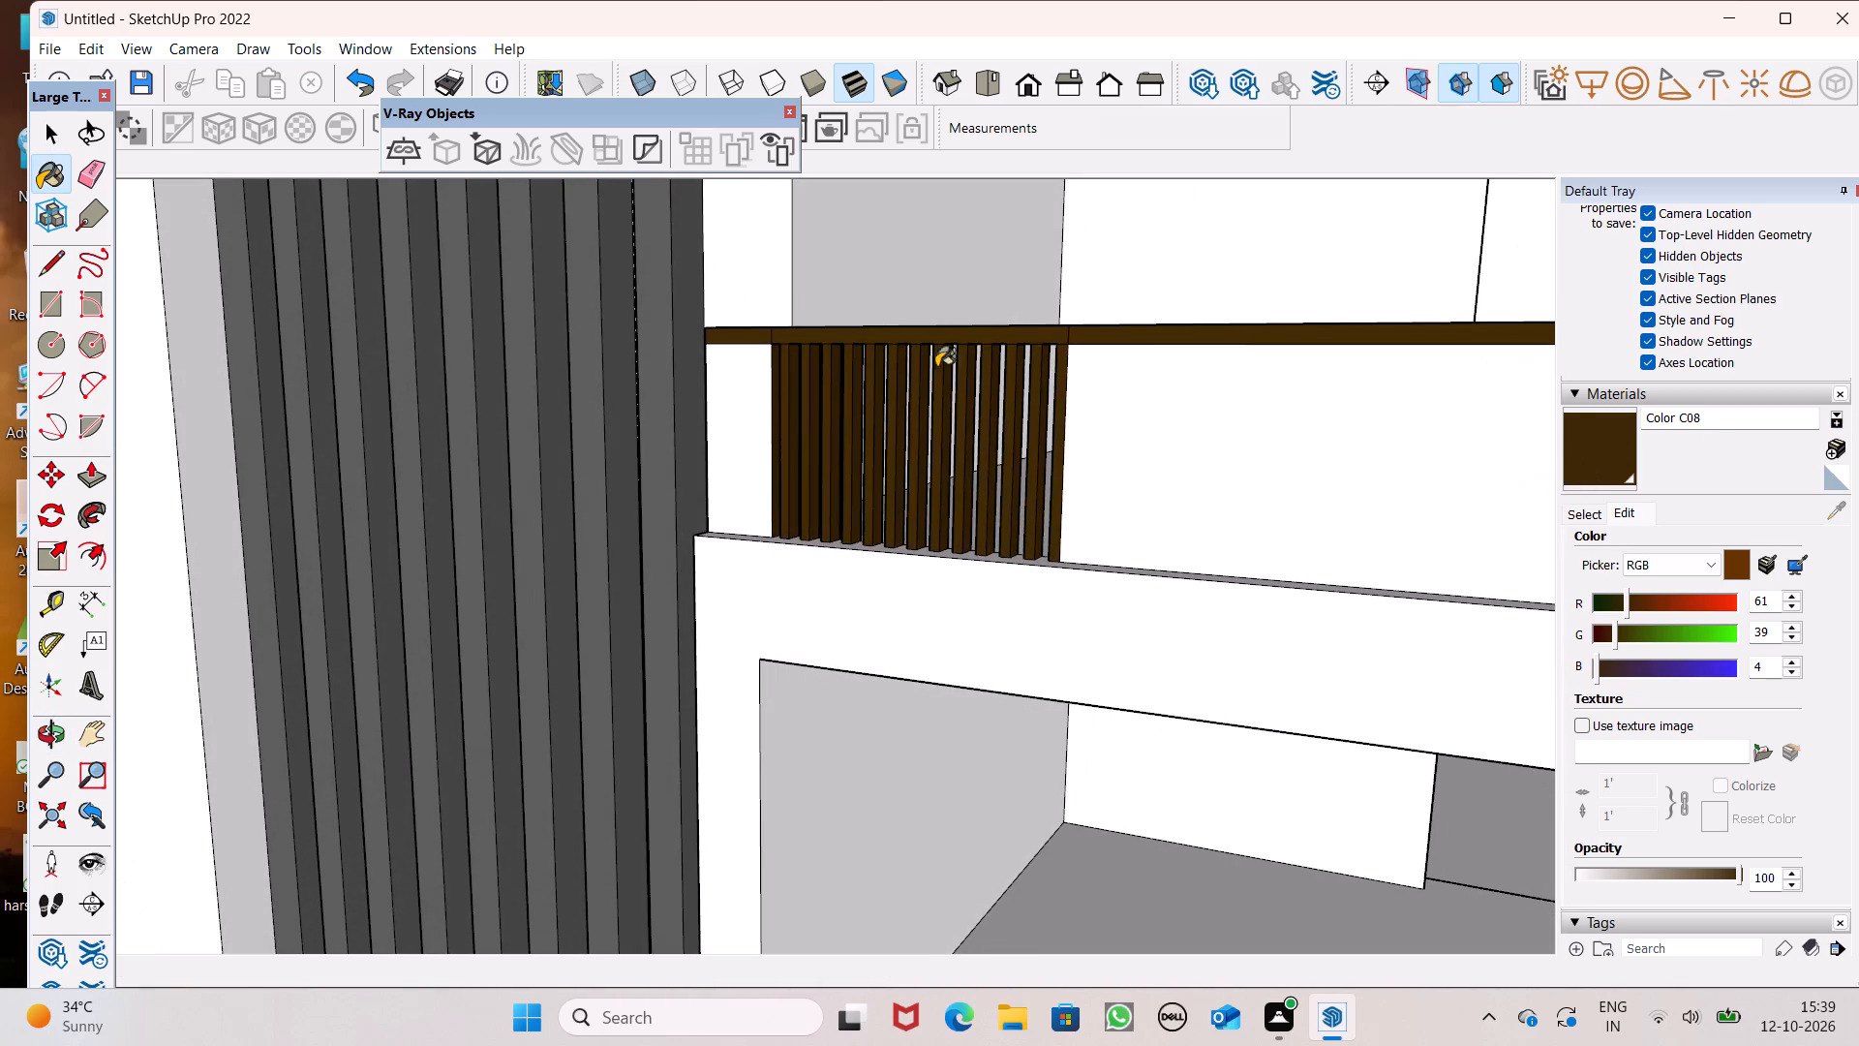
middle_drag(1025, 390, 1224, 413)
scroll(1221, 415, up, 1)
scroll(1171, 371, down, 2)
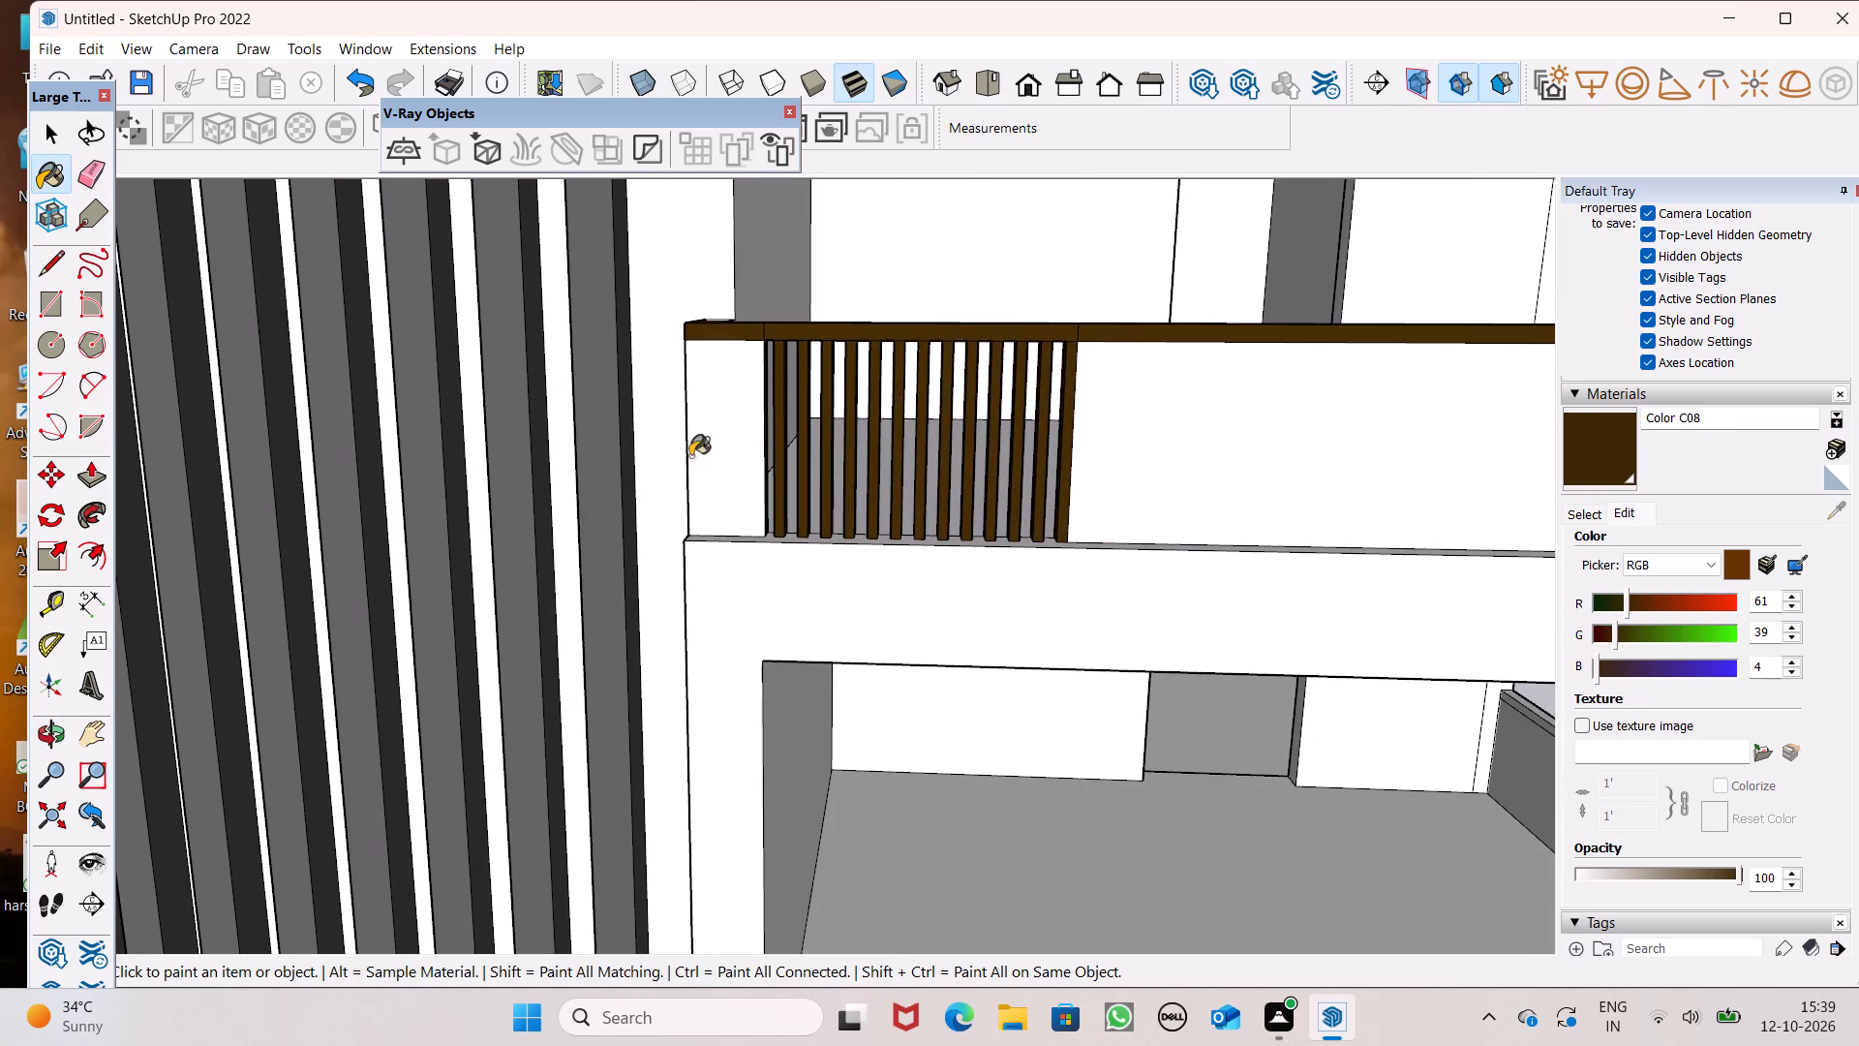
click(765, 453)
Paint the parapet cap one storey below with Color C08: outer faces above the bars and along the solid parapet, plus the top.
scroll(767, 398, down, 4)
scroll(889, 462, down, 5)
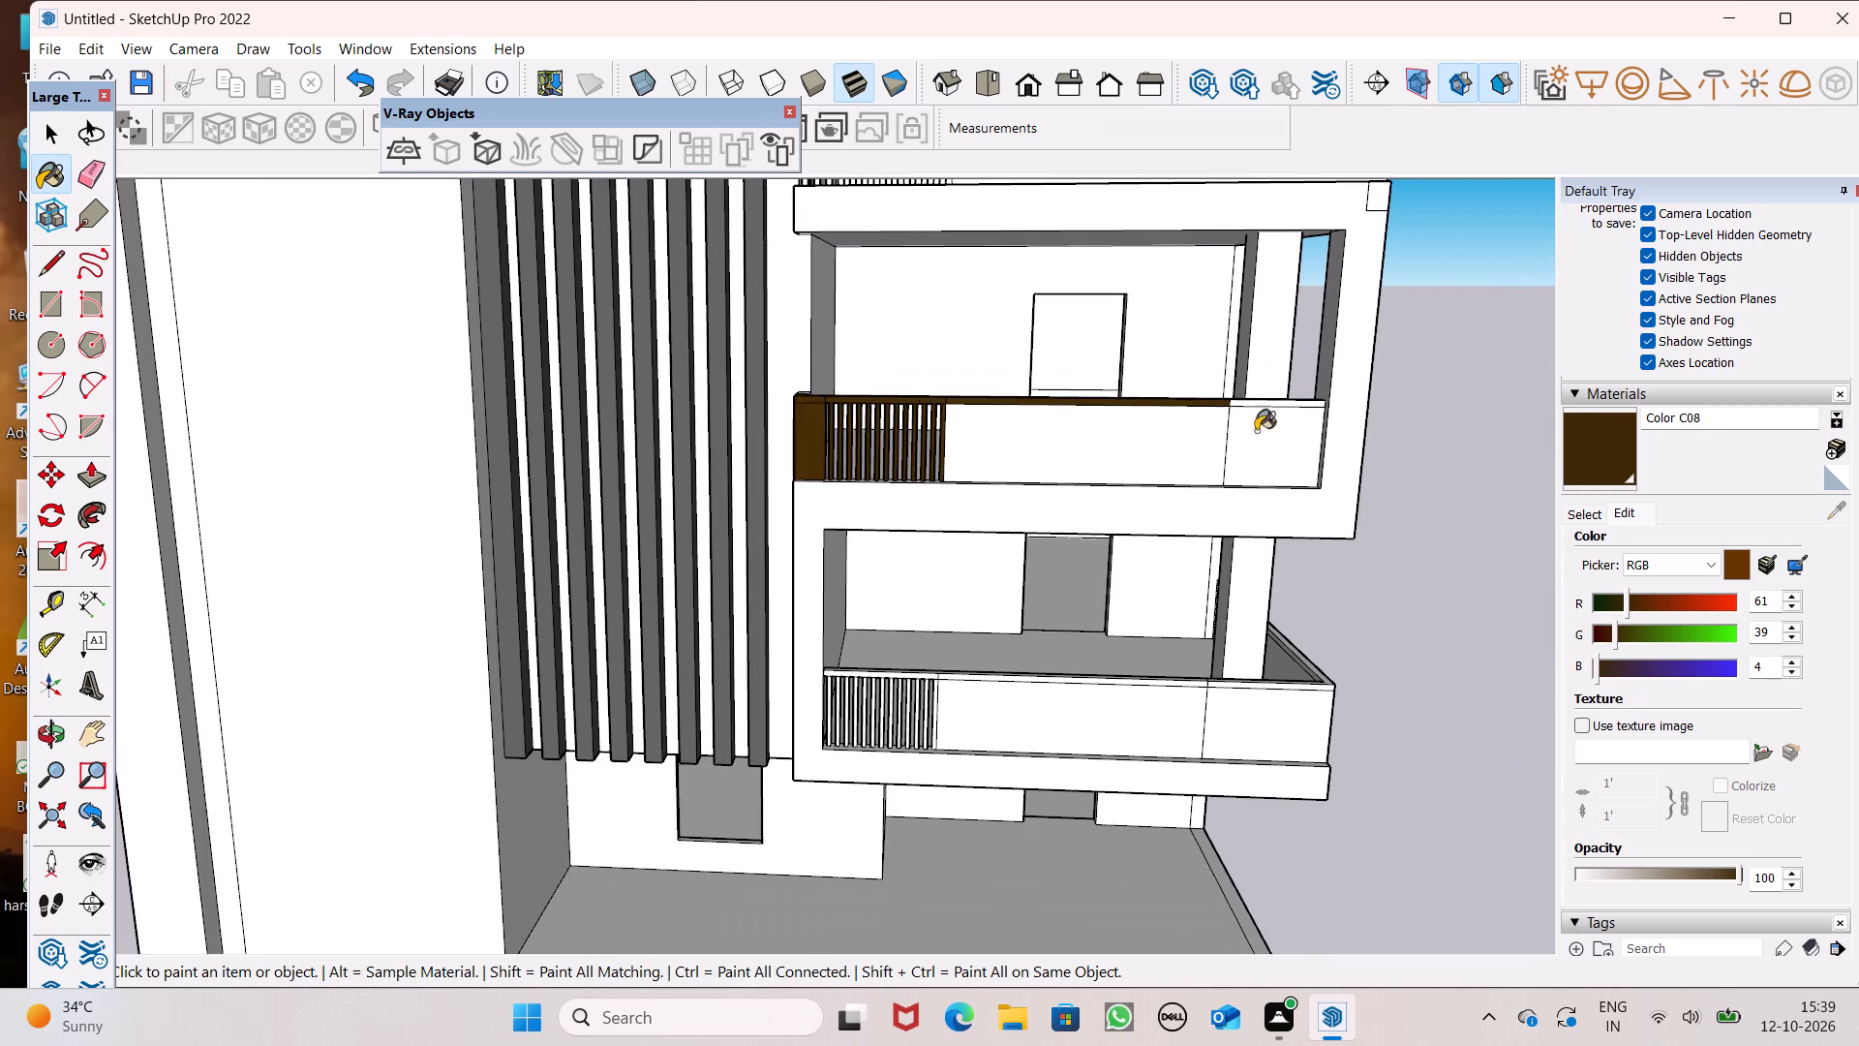
scroll(1321, 422, up, 3)
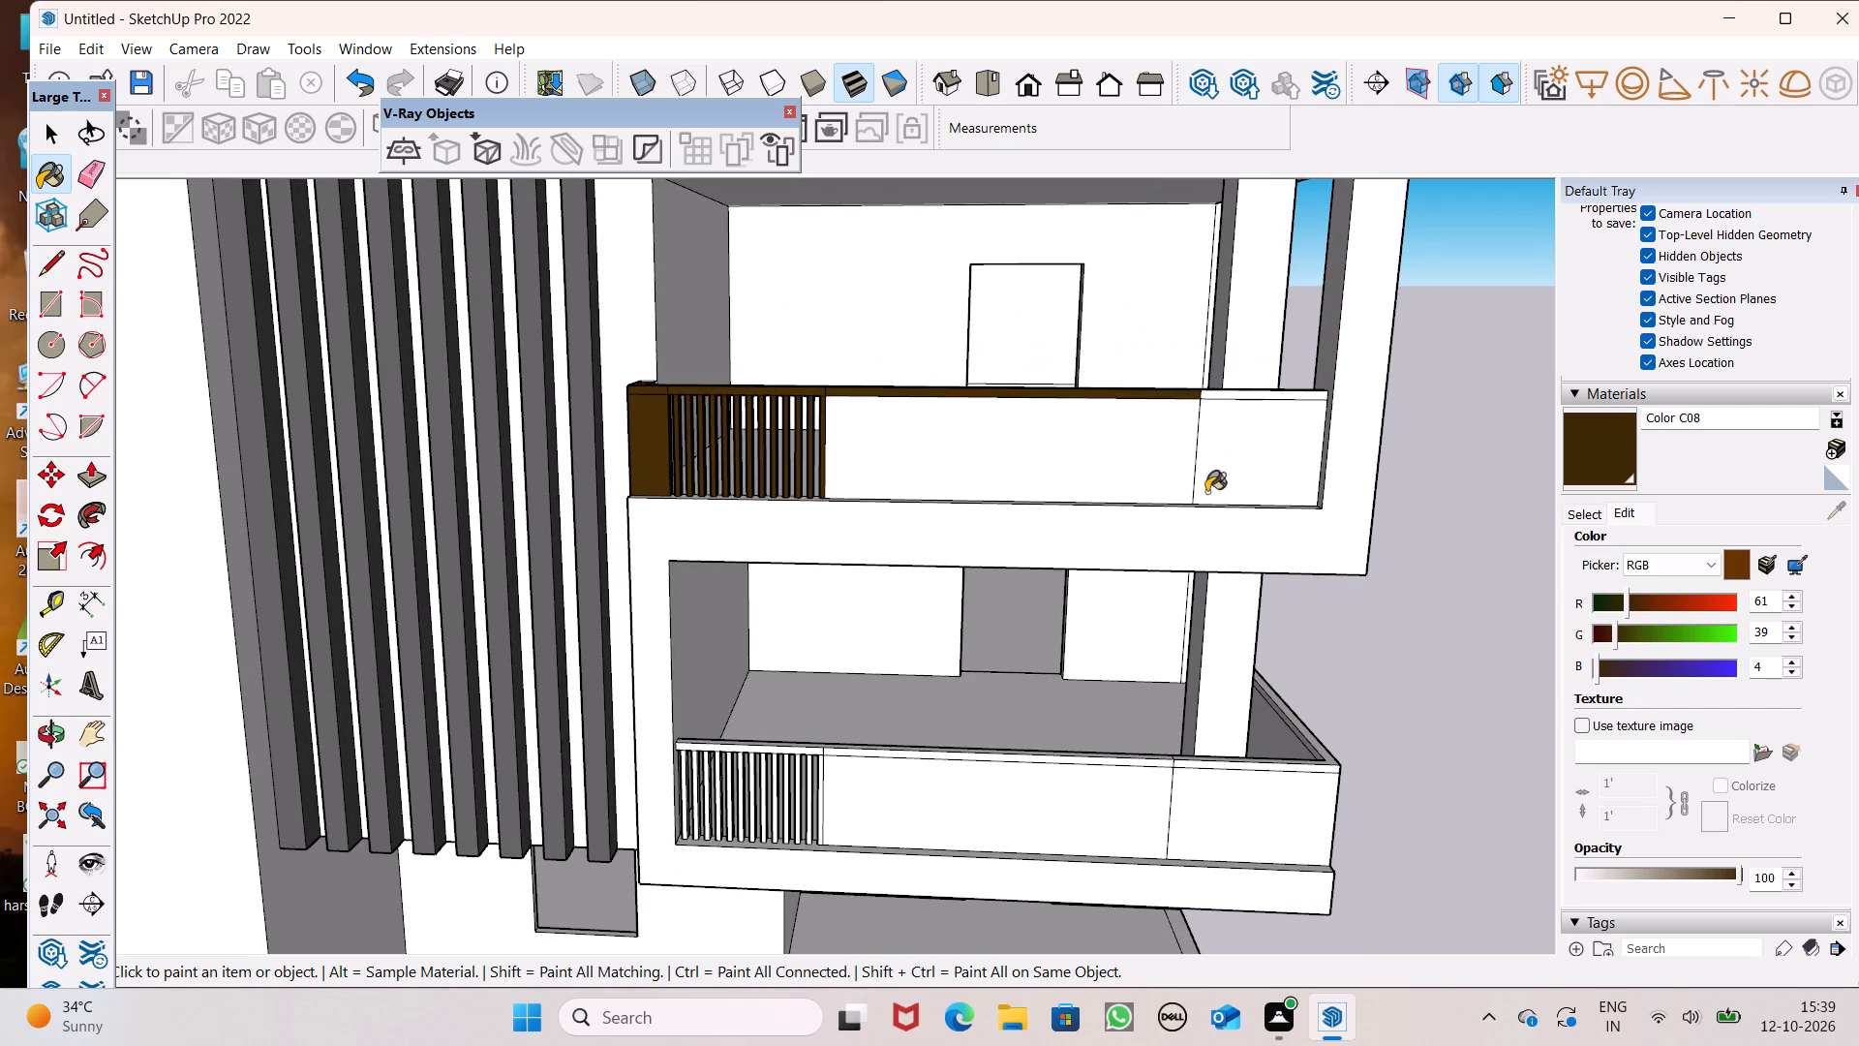
scroll(1010, 493, down, 1)
scroll(802, 745, up, 5)
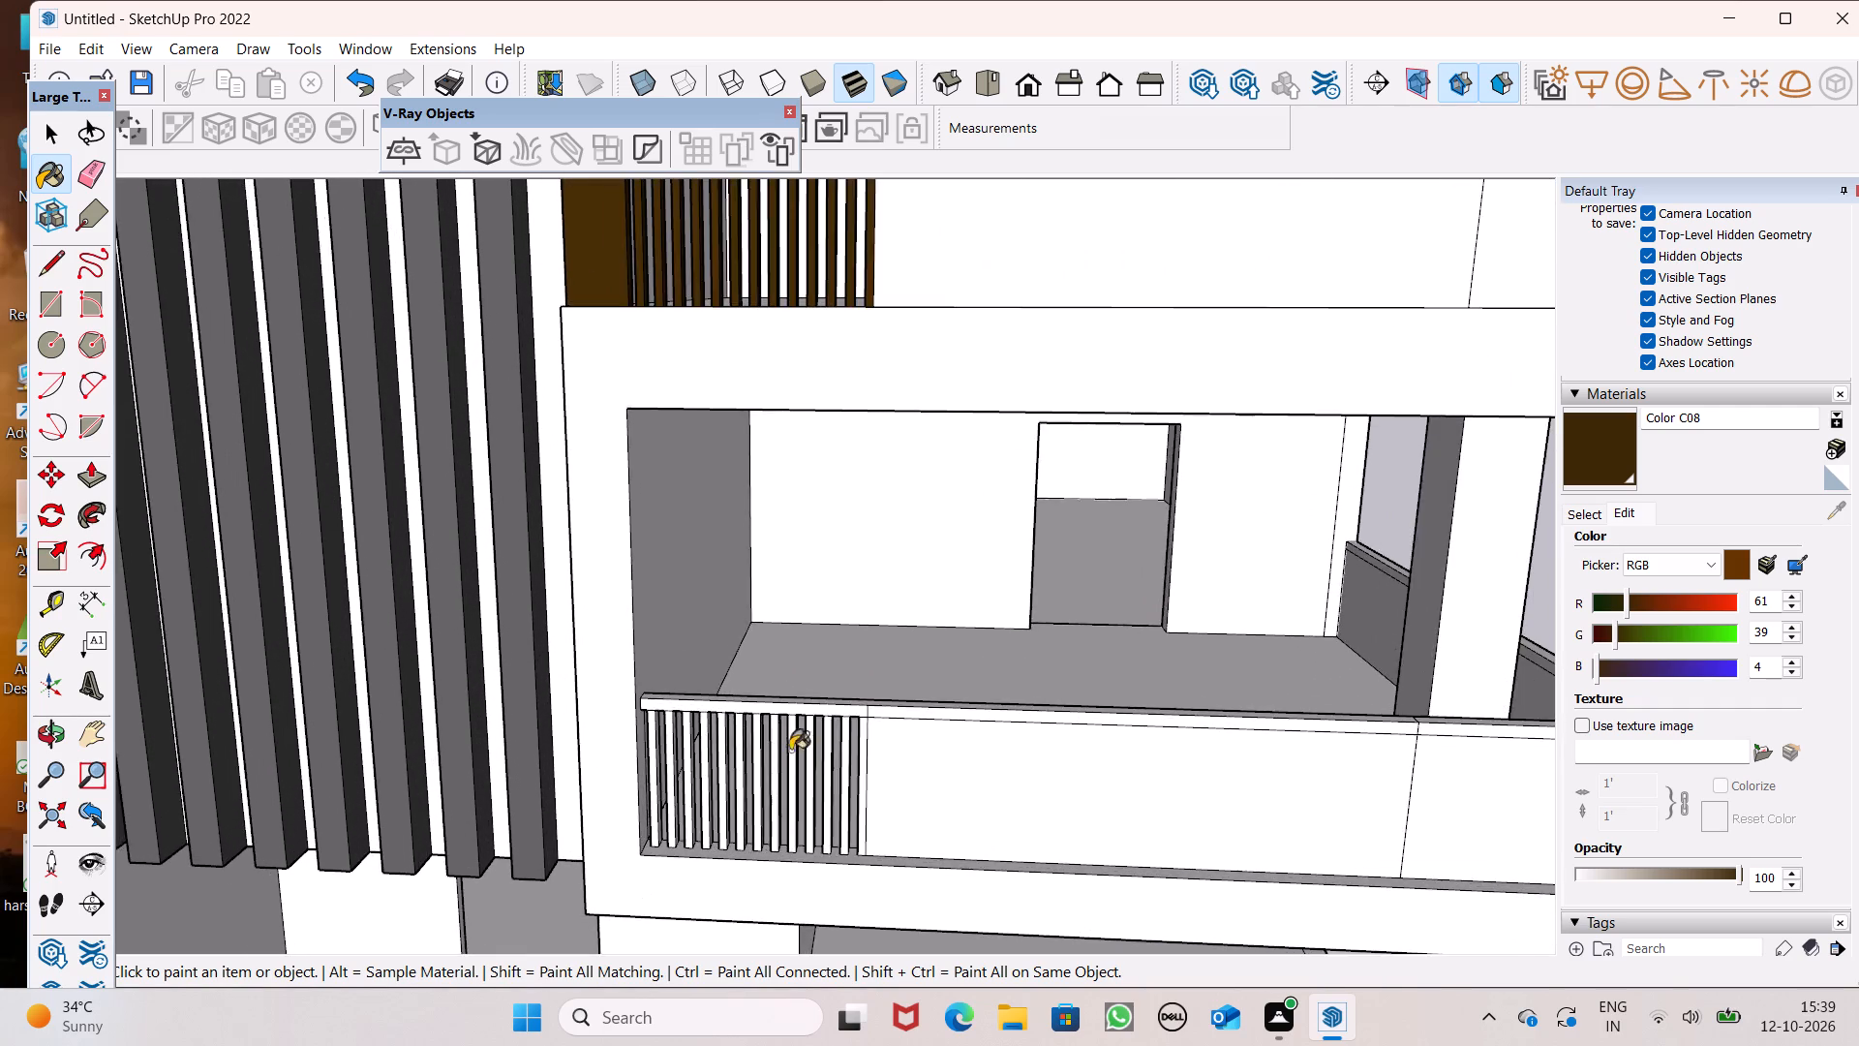
scroll(785, 744, up, 6)
click(766, 678)
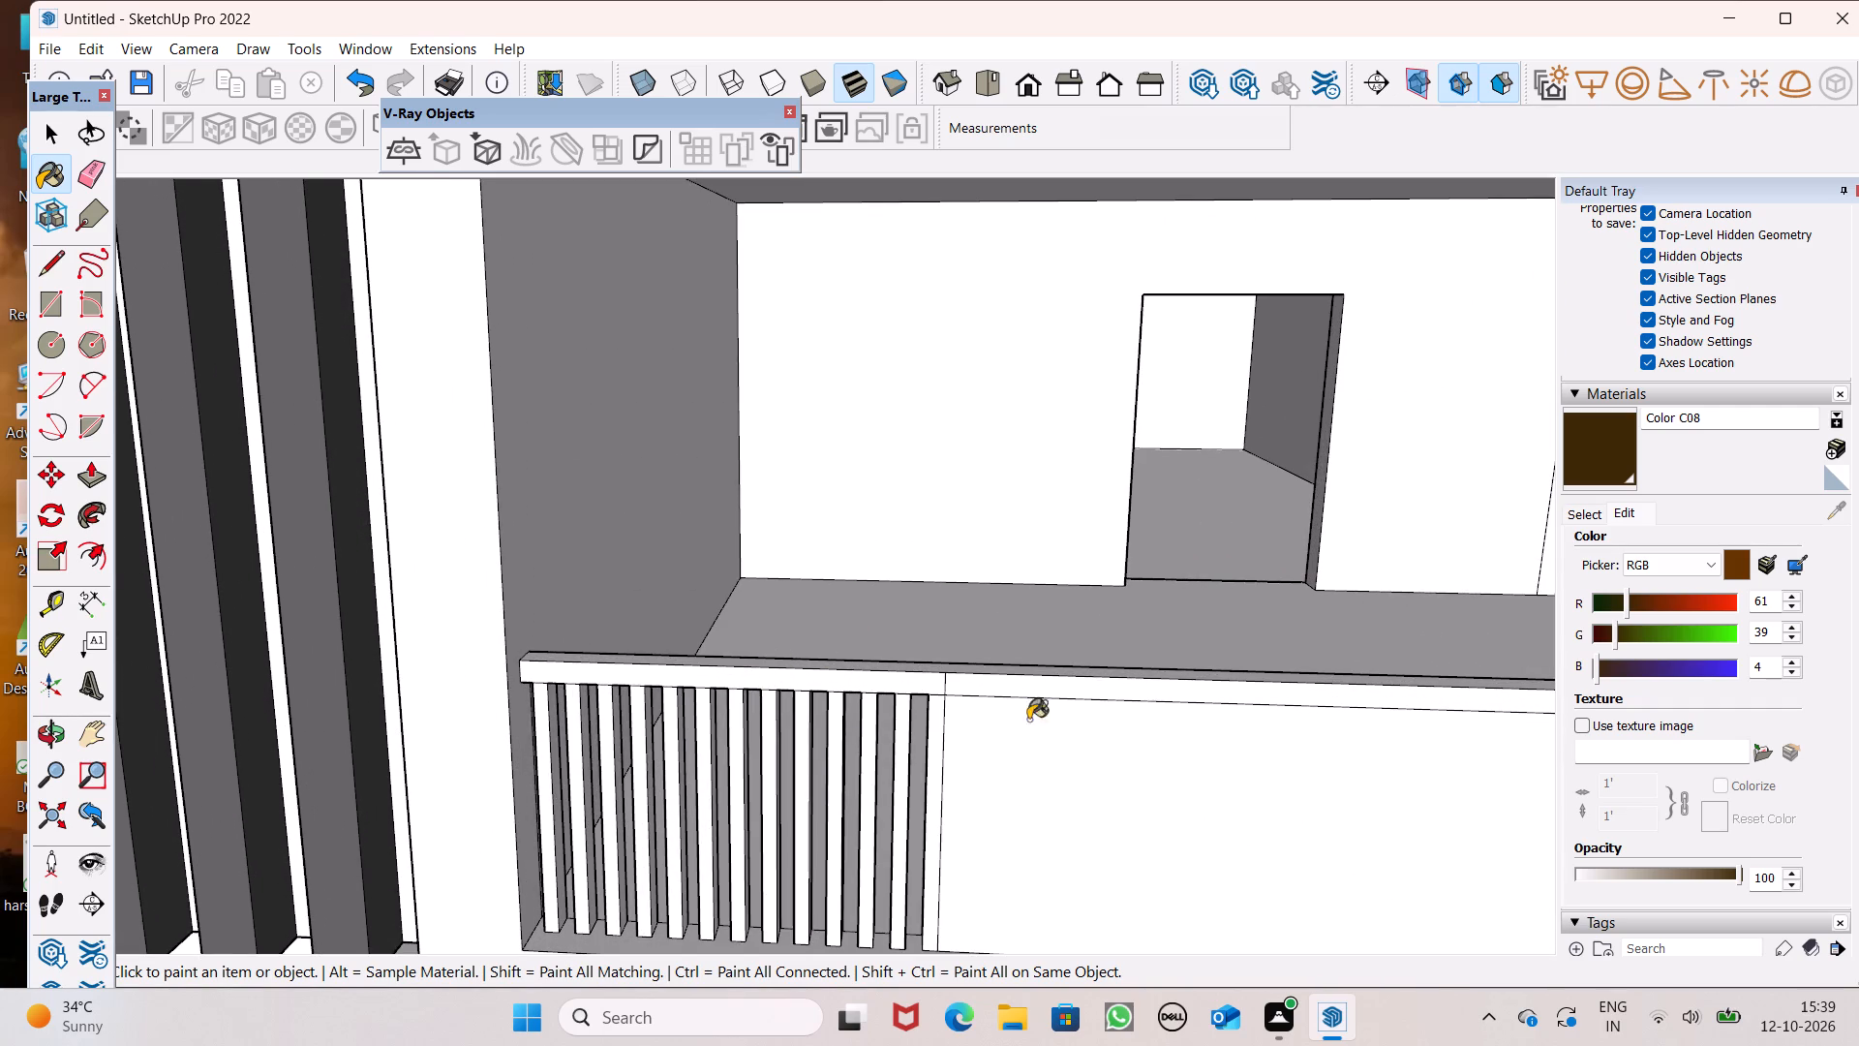
scroll(1080, 747, up, 7)
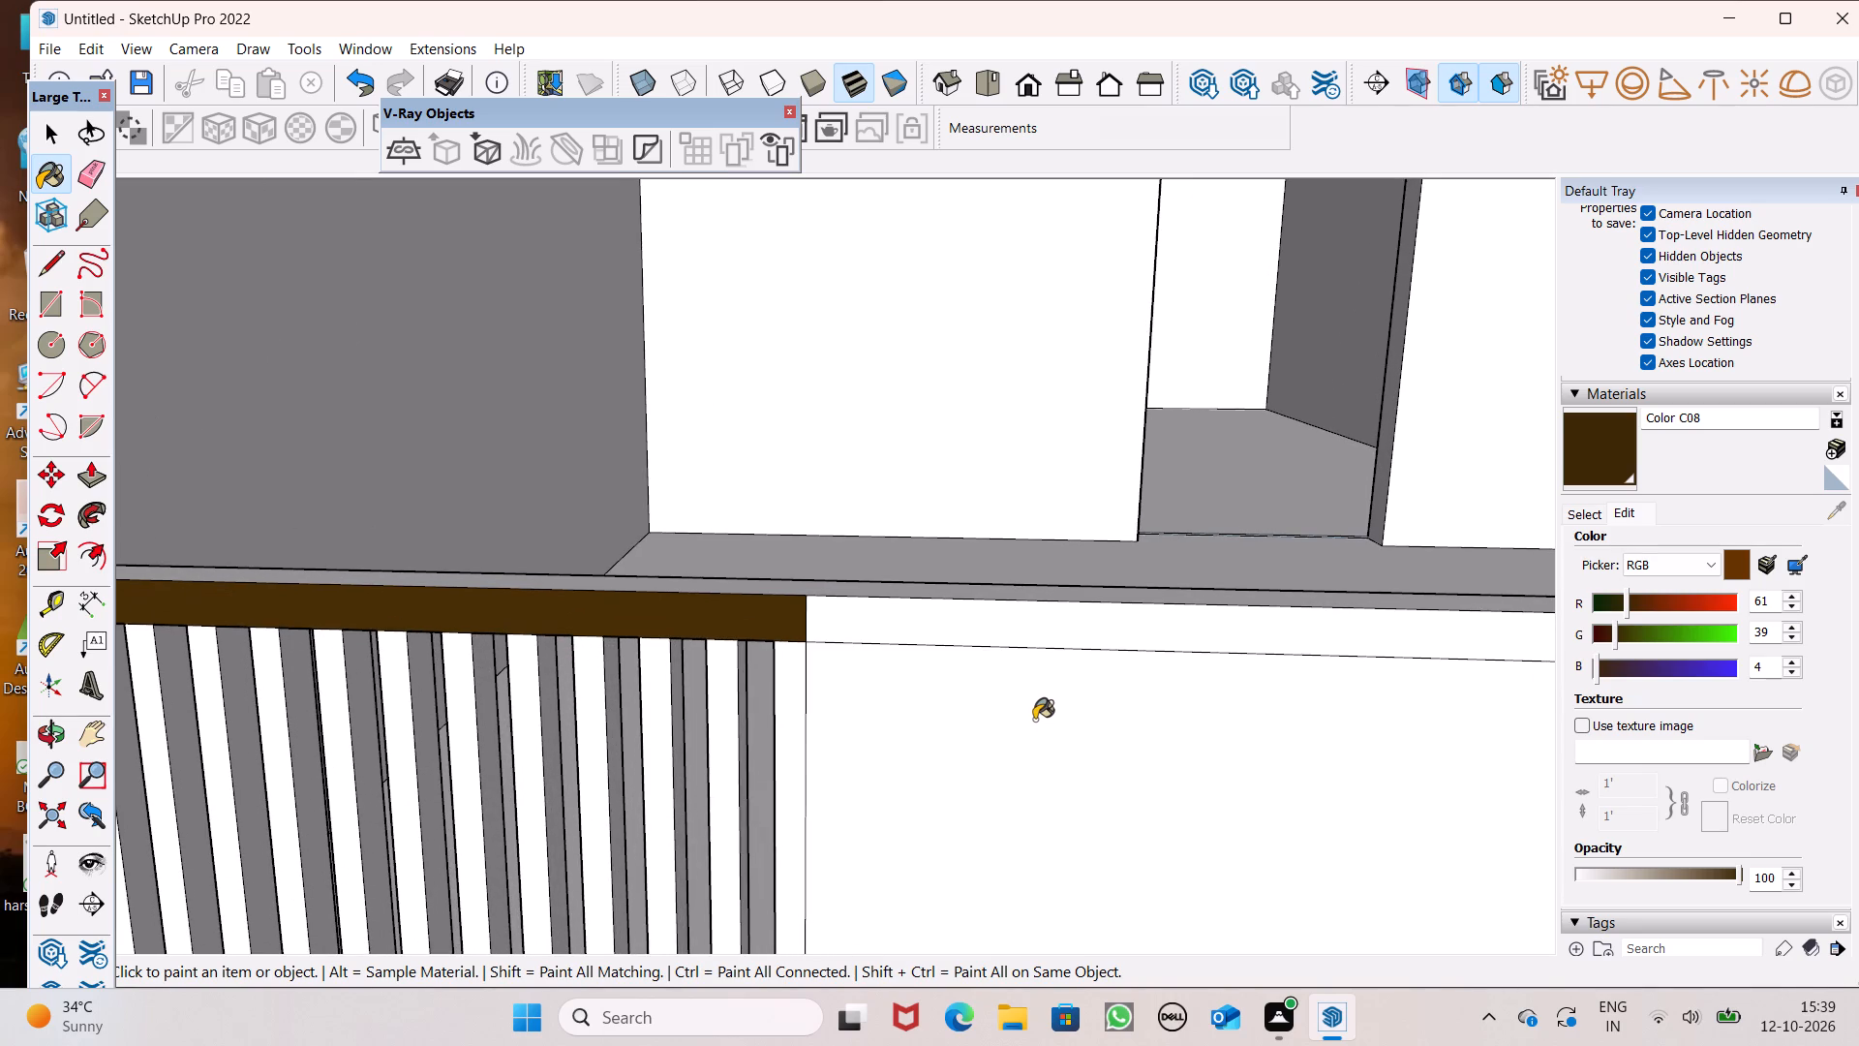
scroll(1028, 715, up, 1)
scroll(864, 692, up, 4)
click(753, 557)
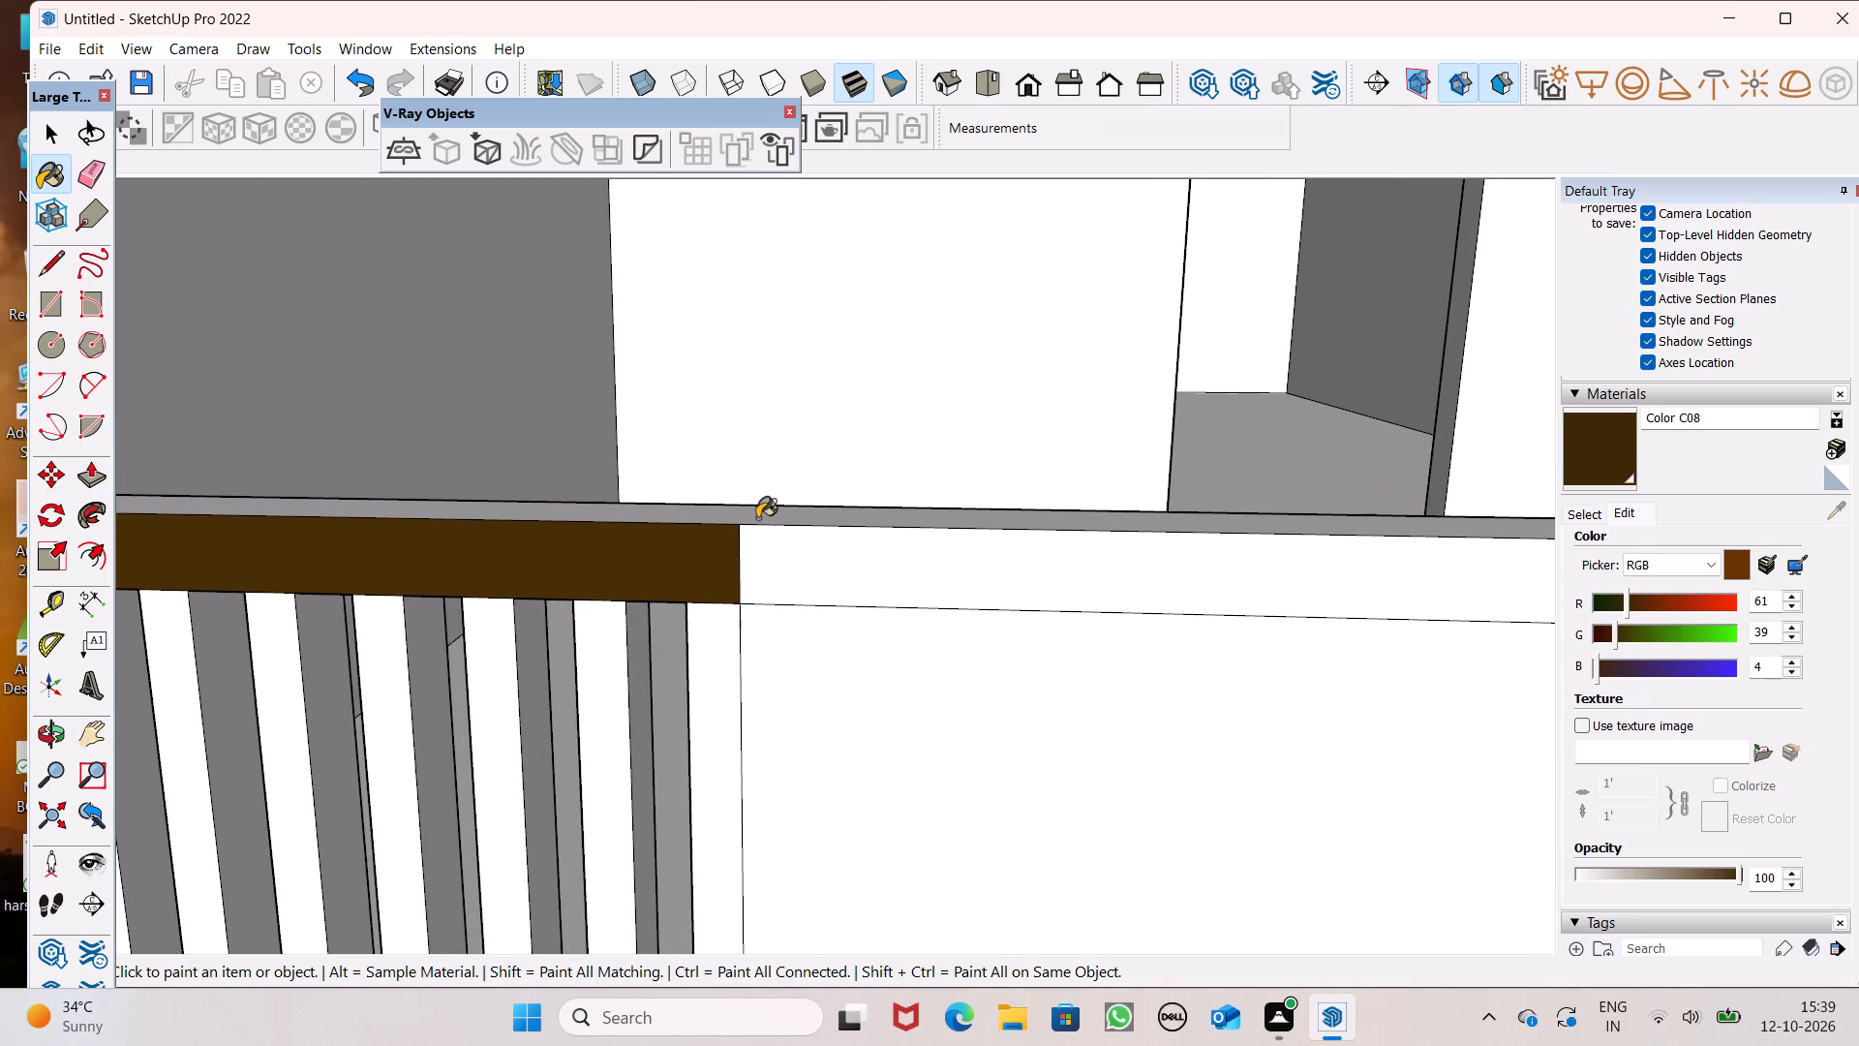
click(757, 514)
Paint the outer faces of the lower balcony's strip beside the solid parapet and the four nearest bars with Color C08.
scroll(776, 543, down, 15)
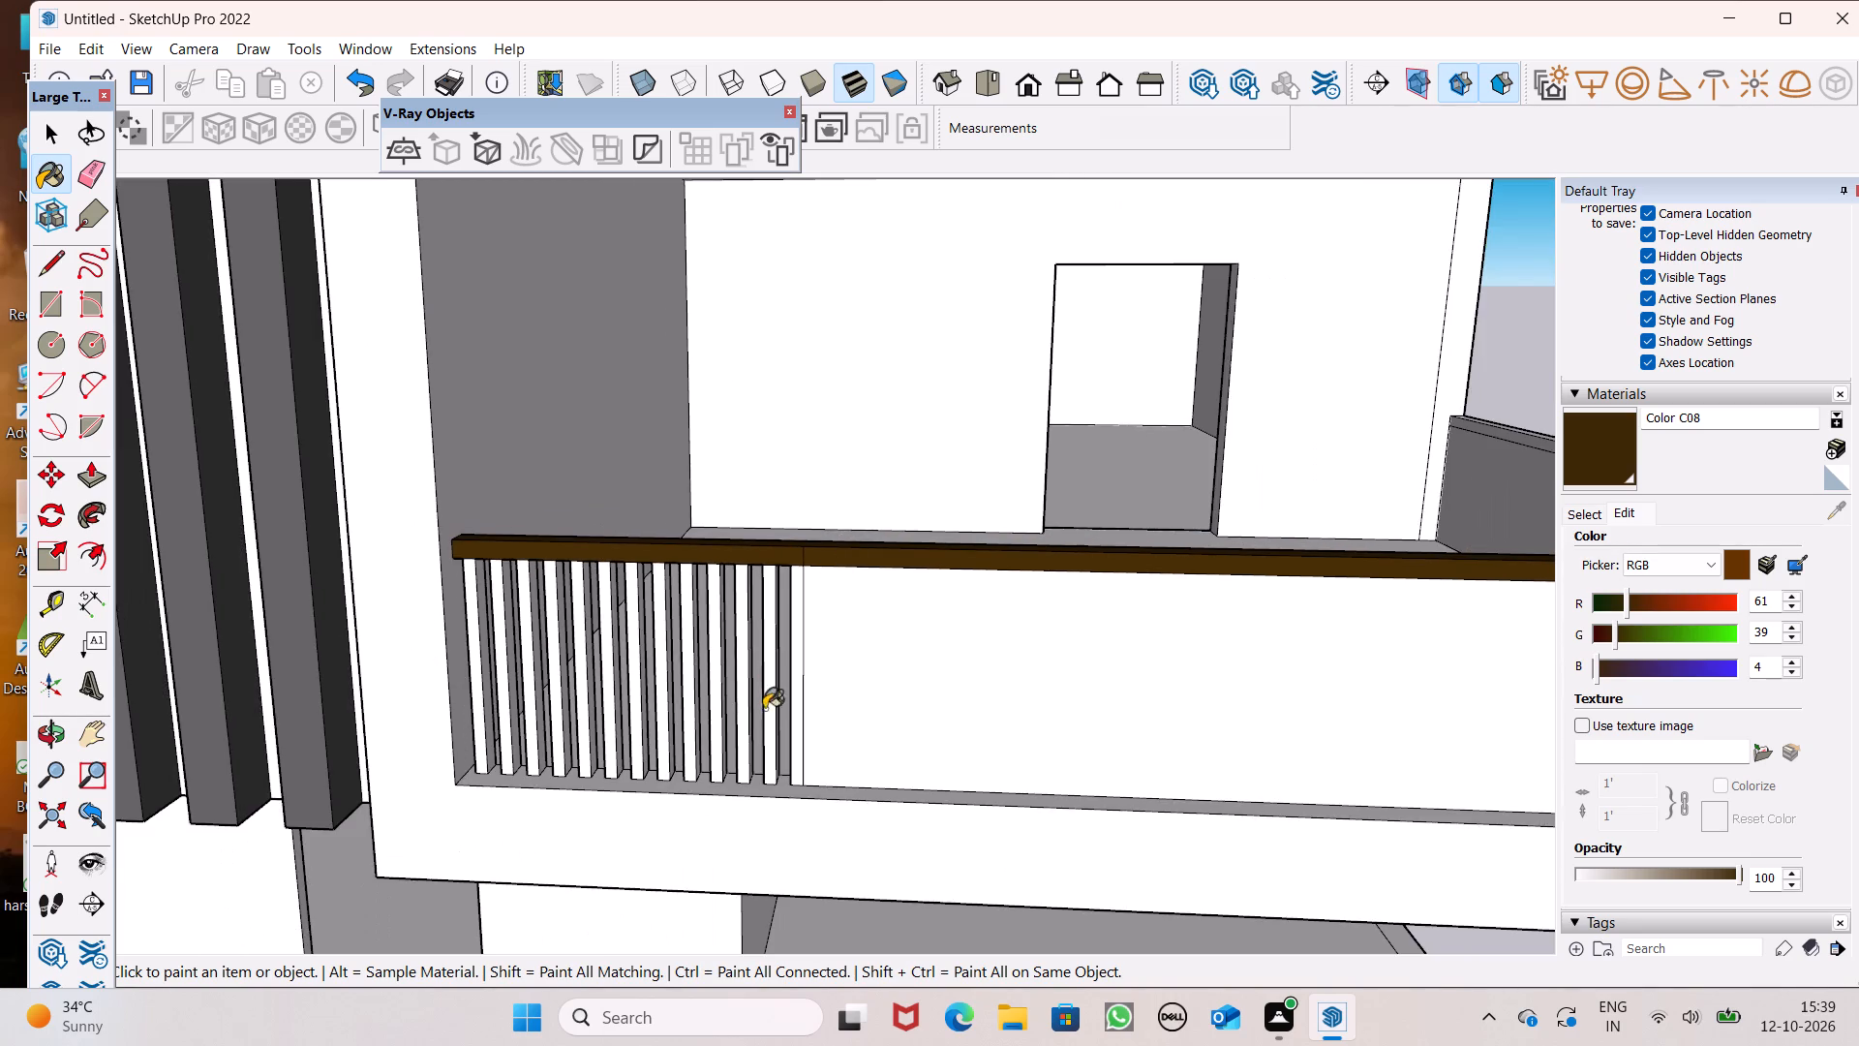
scroll(769, 730, up, 6)
click(815, 758)
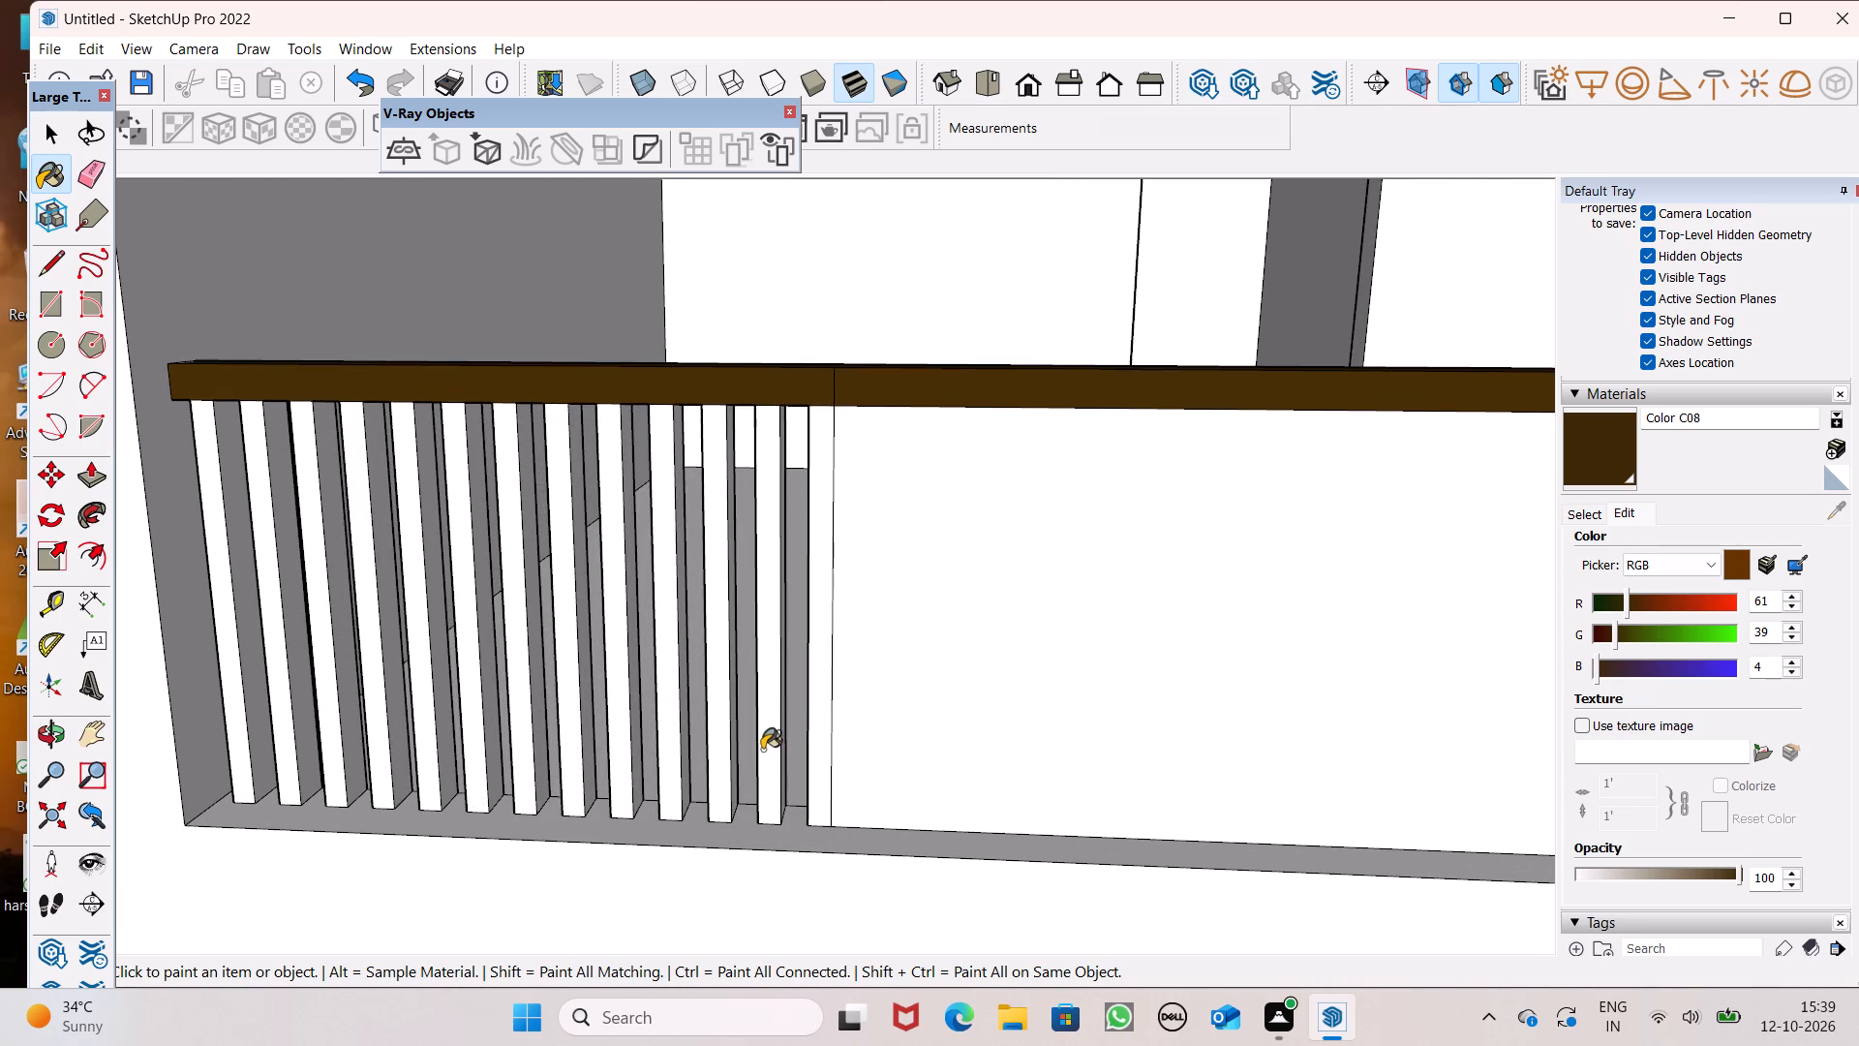
click(762, 750)
click(718, 740)
click(670, 747)
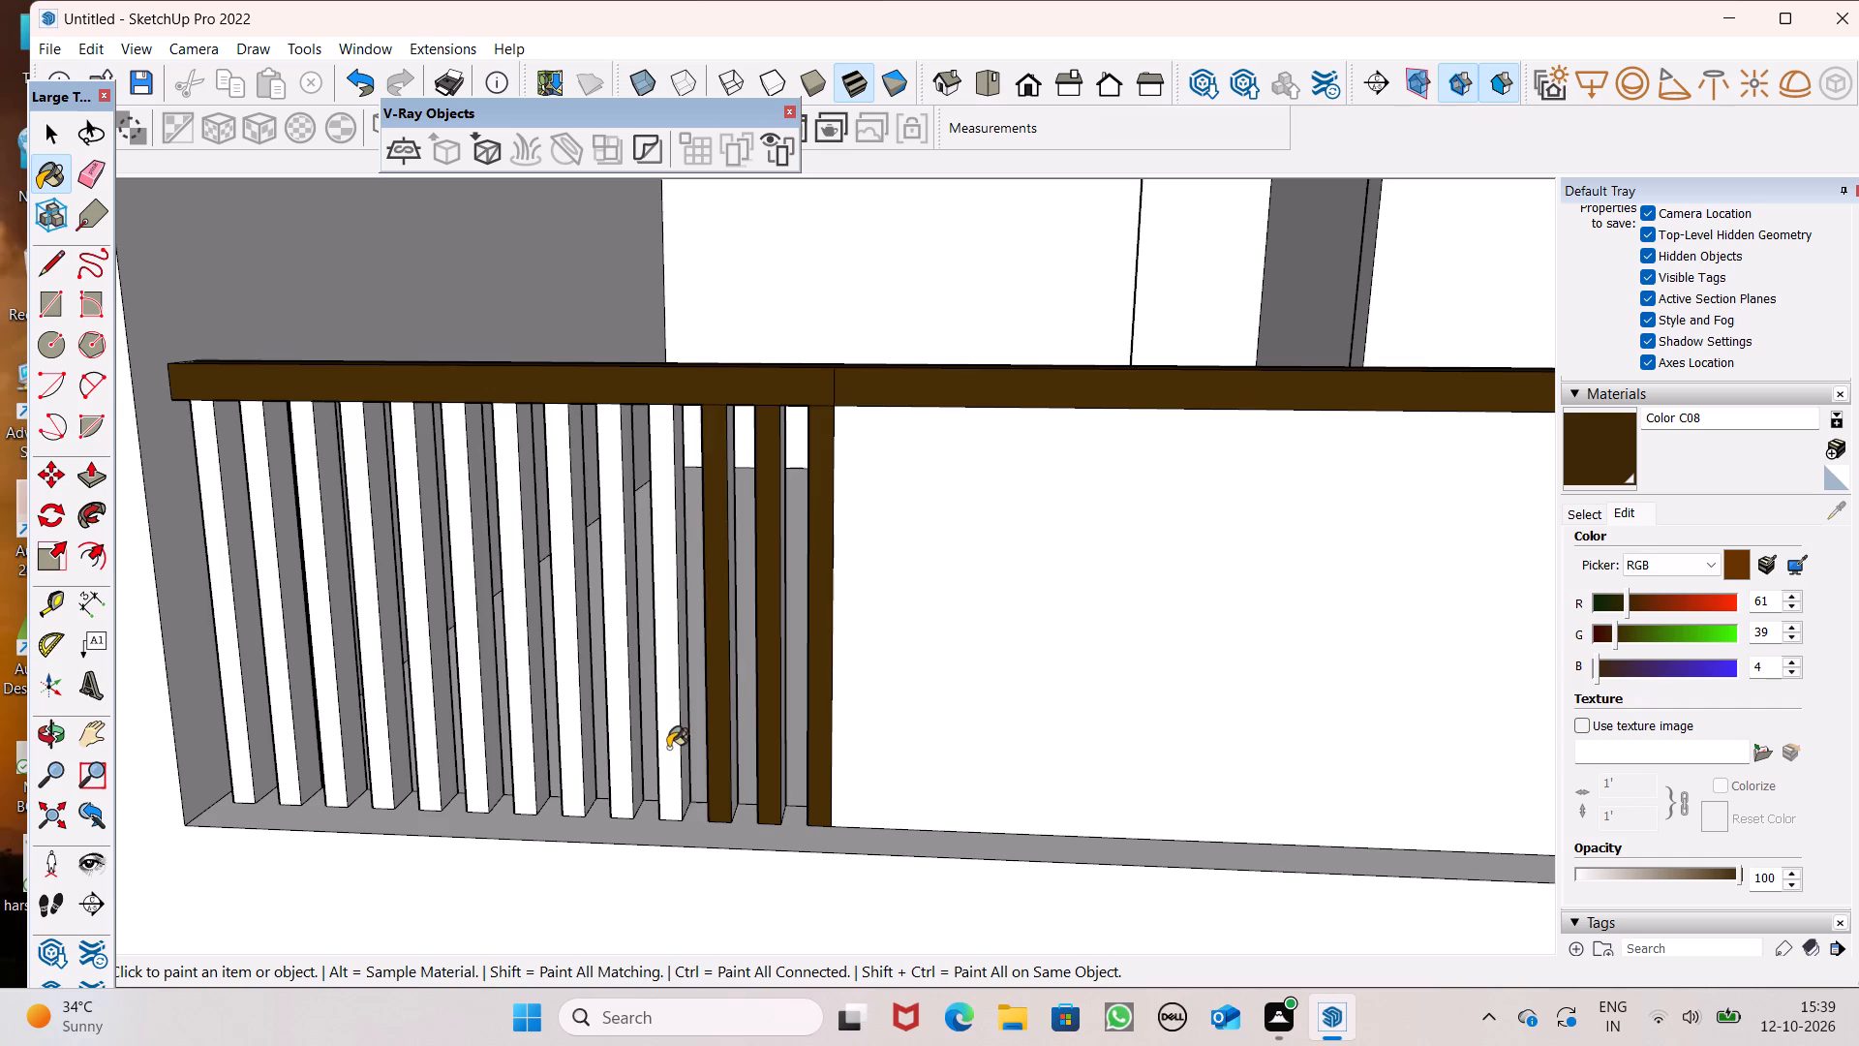
click(619, 747)
Paint the outer faces of the lower balcony's remaining eight bars with Color C08.
scroll(579, 812, up, 7)
click(570, 787)
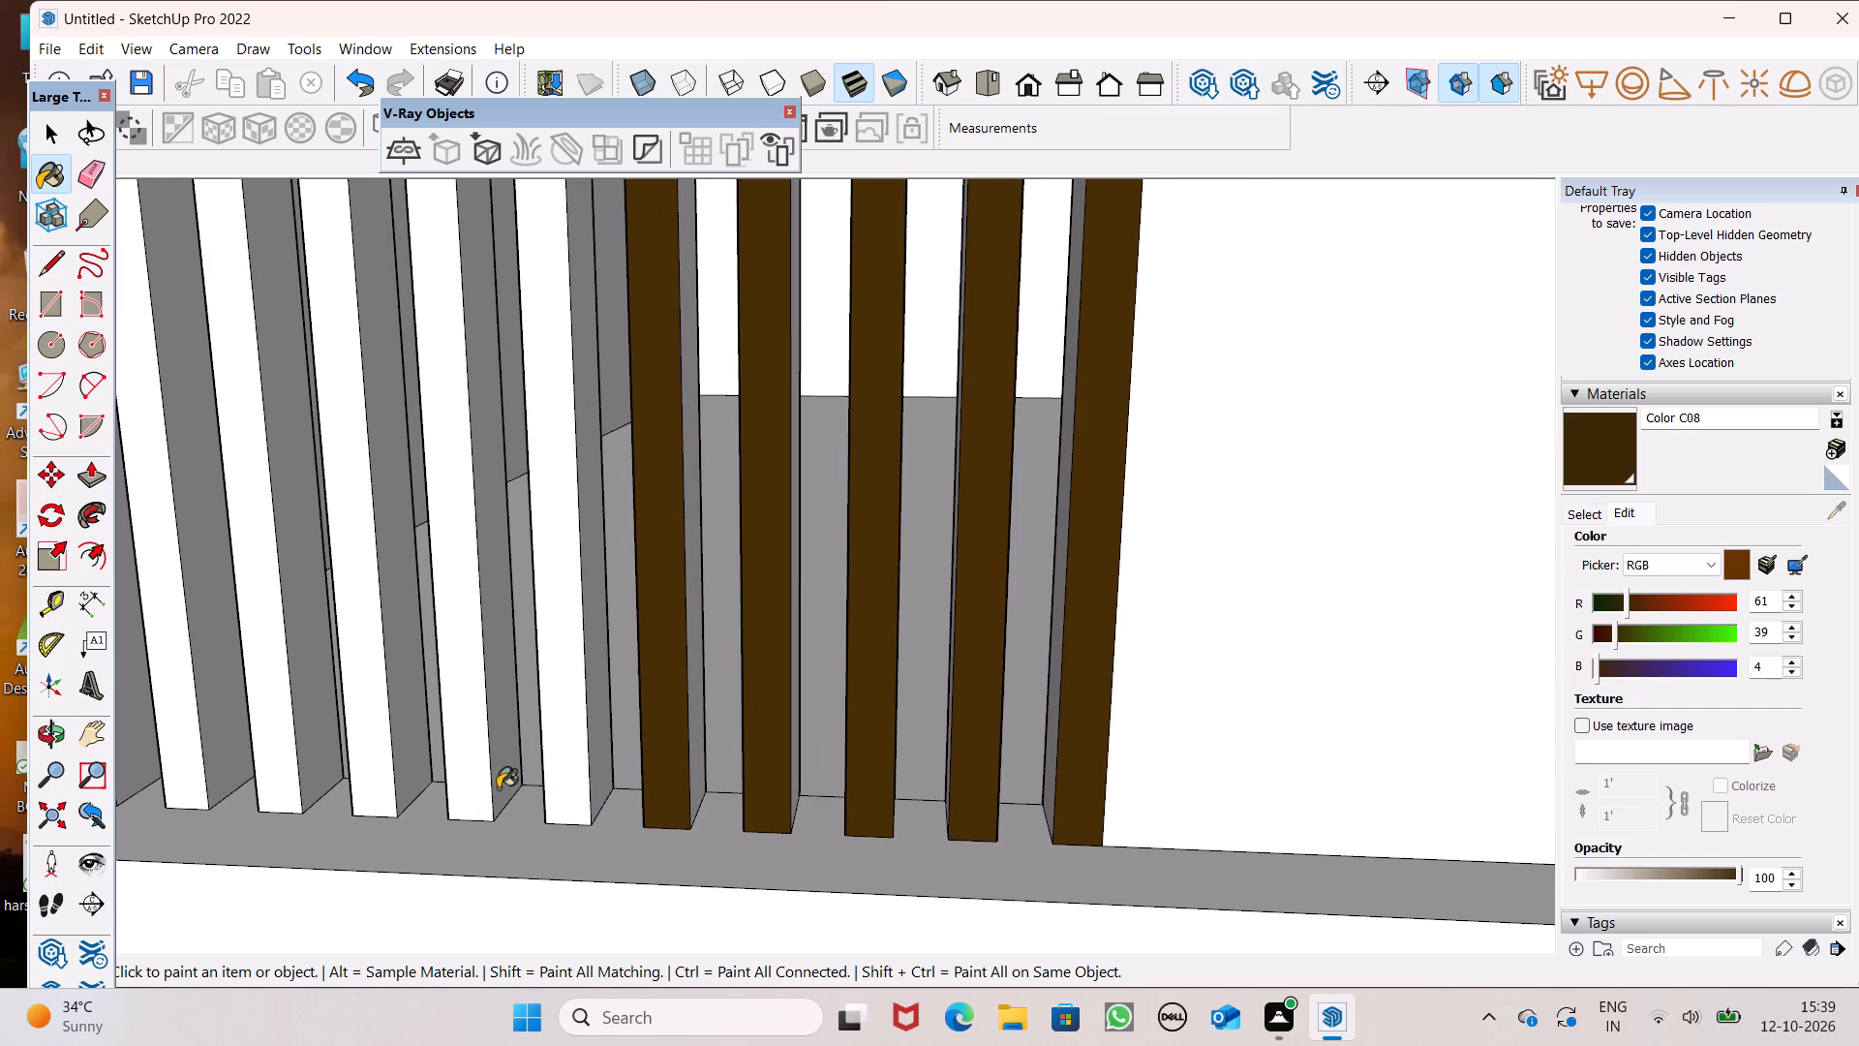
click(485, 787)
click(360, 759)
click(259, 747)
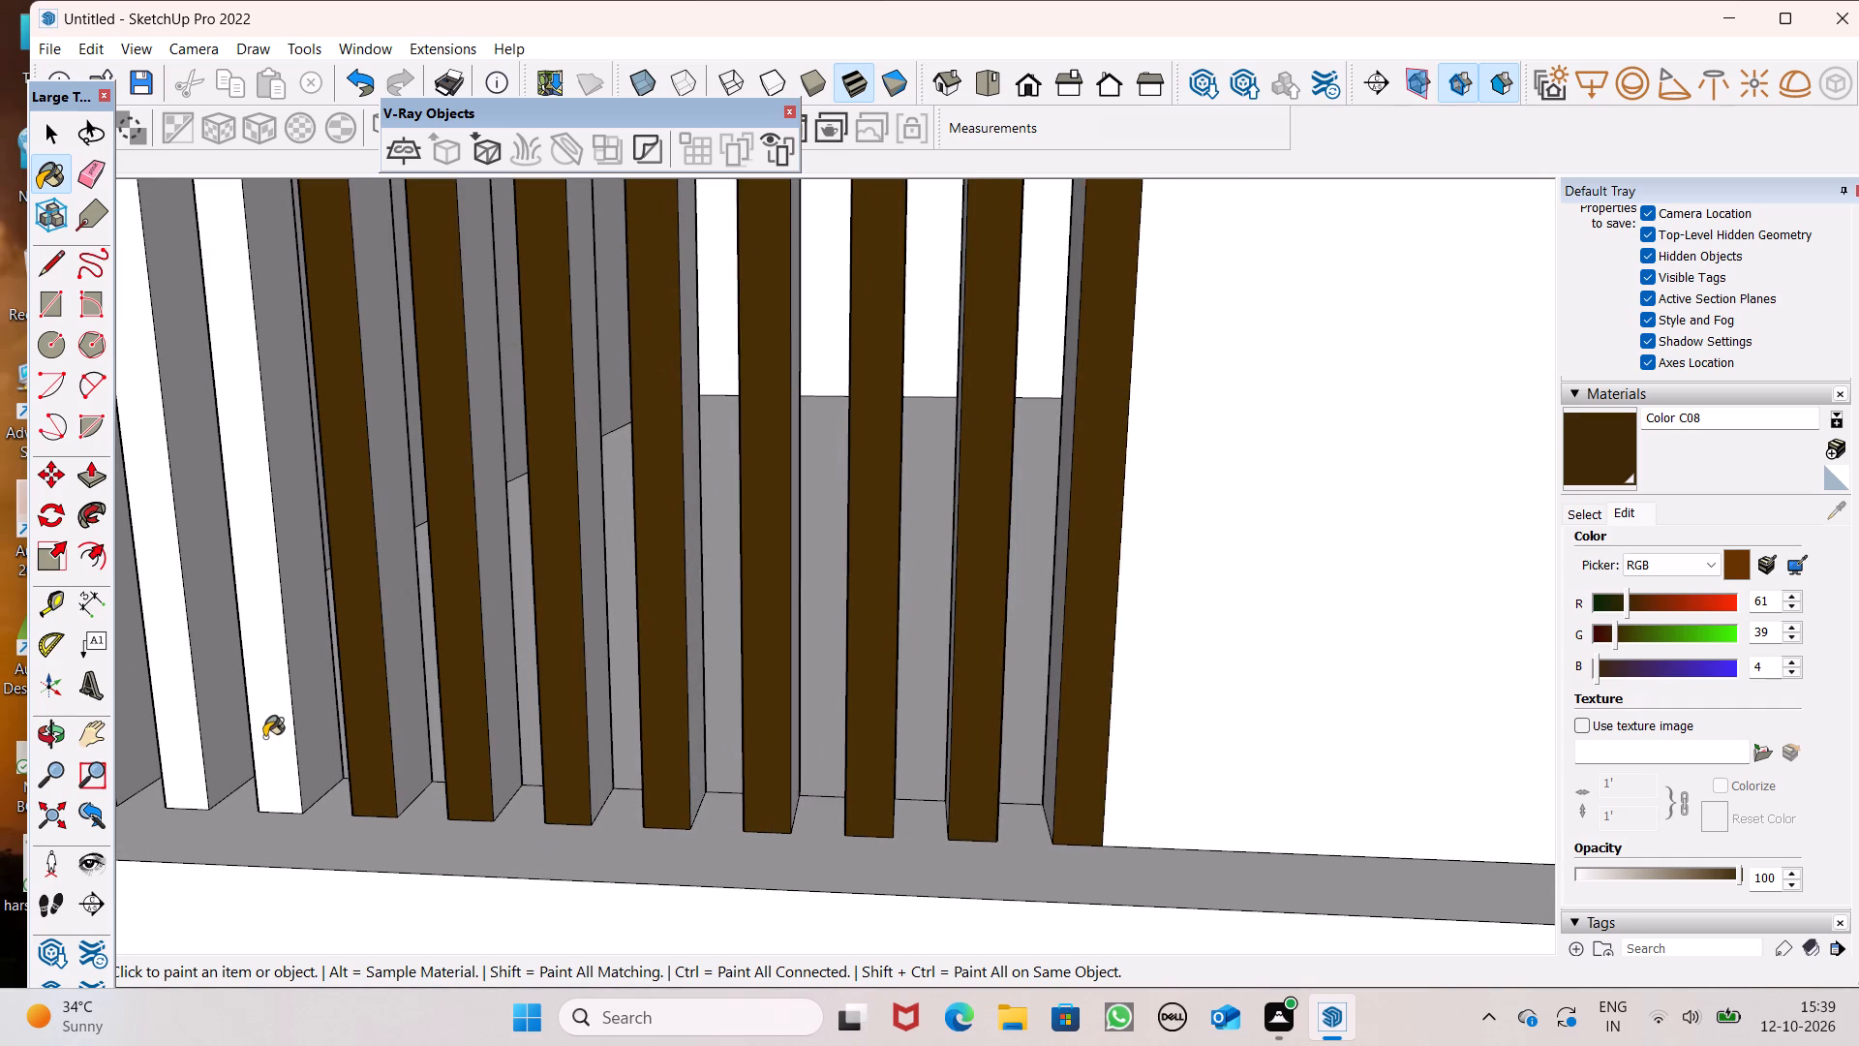
click(183, 739)
scroll(472, 655, down, 10)
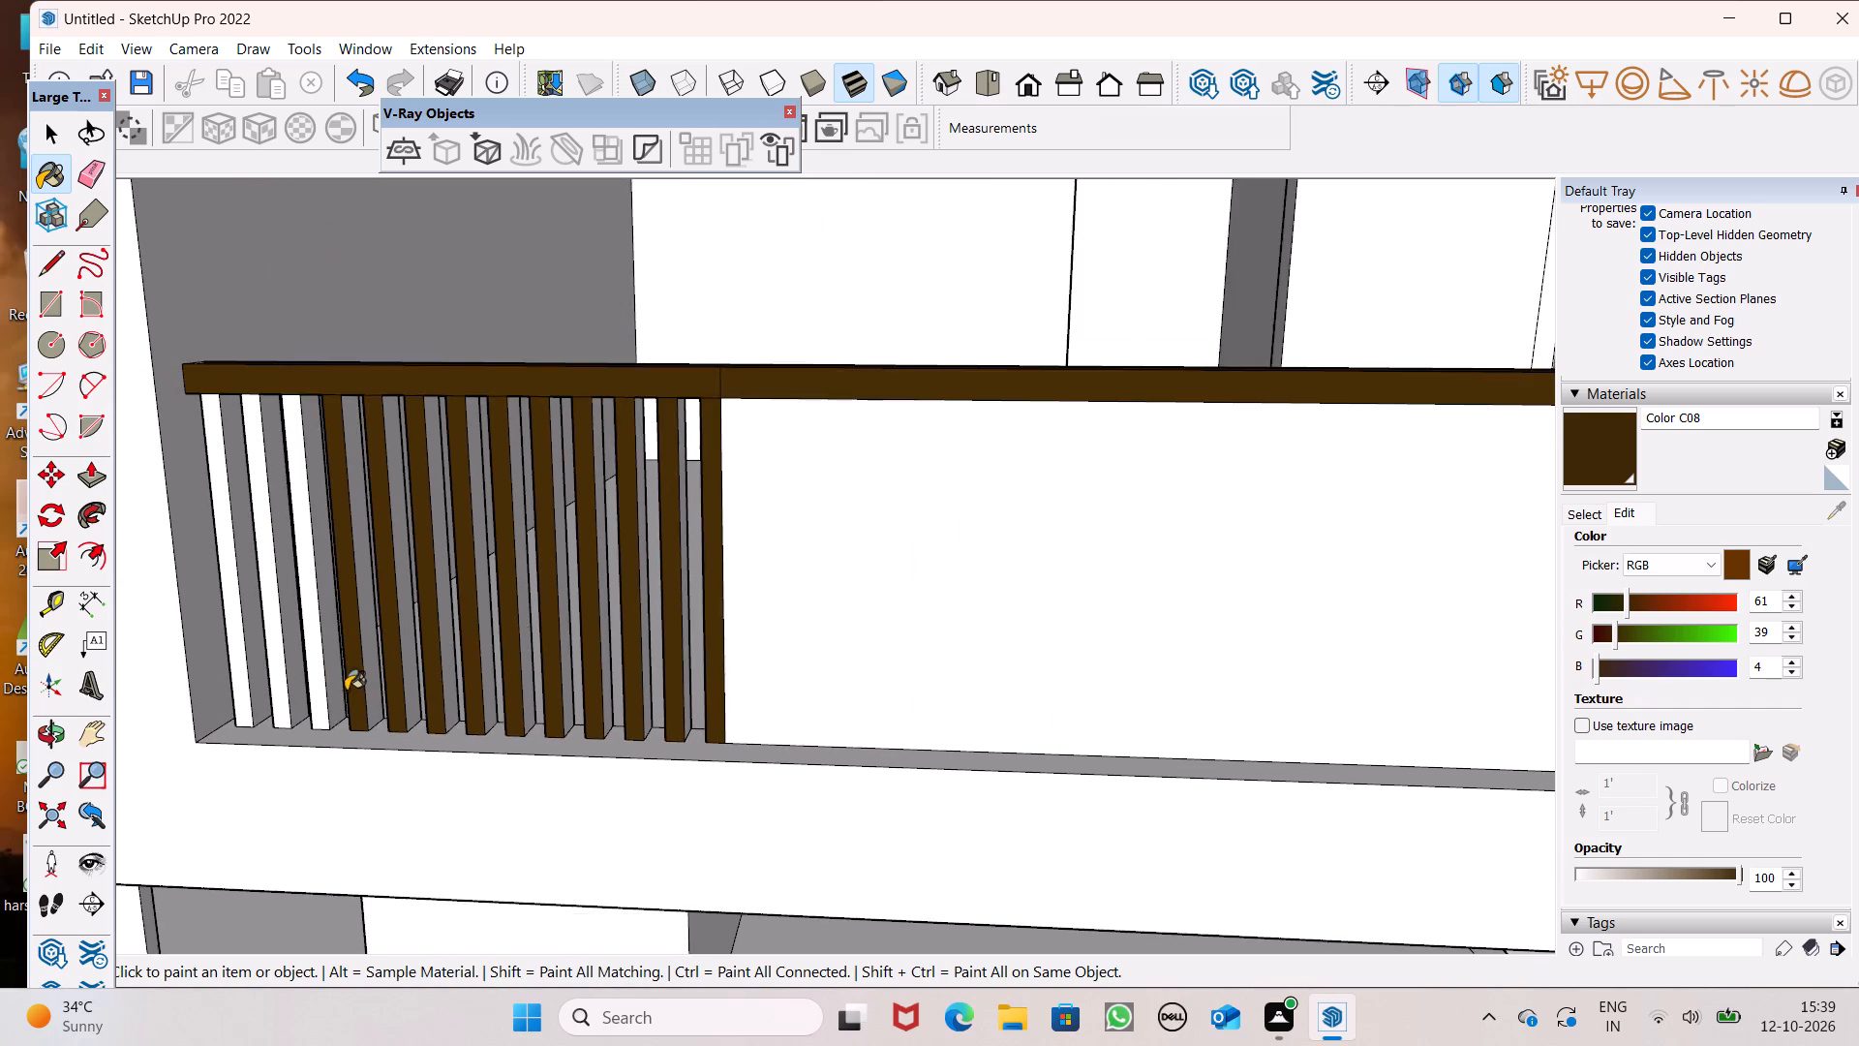
scroll(344, 691, up, 5)
click(317, 698)
click(247, 708)
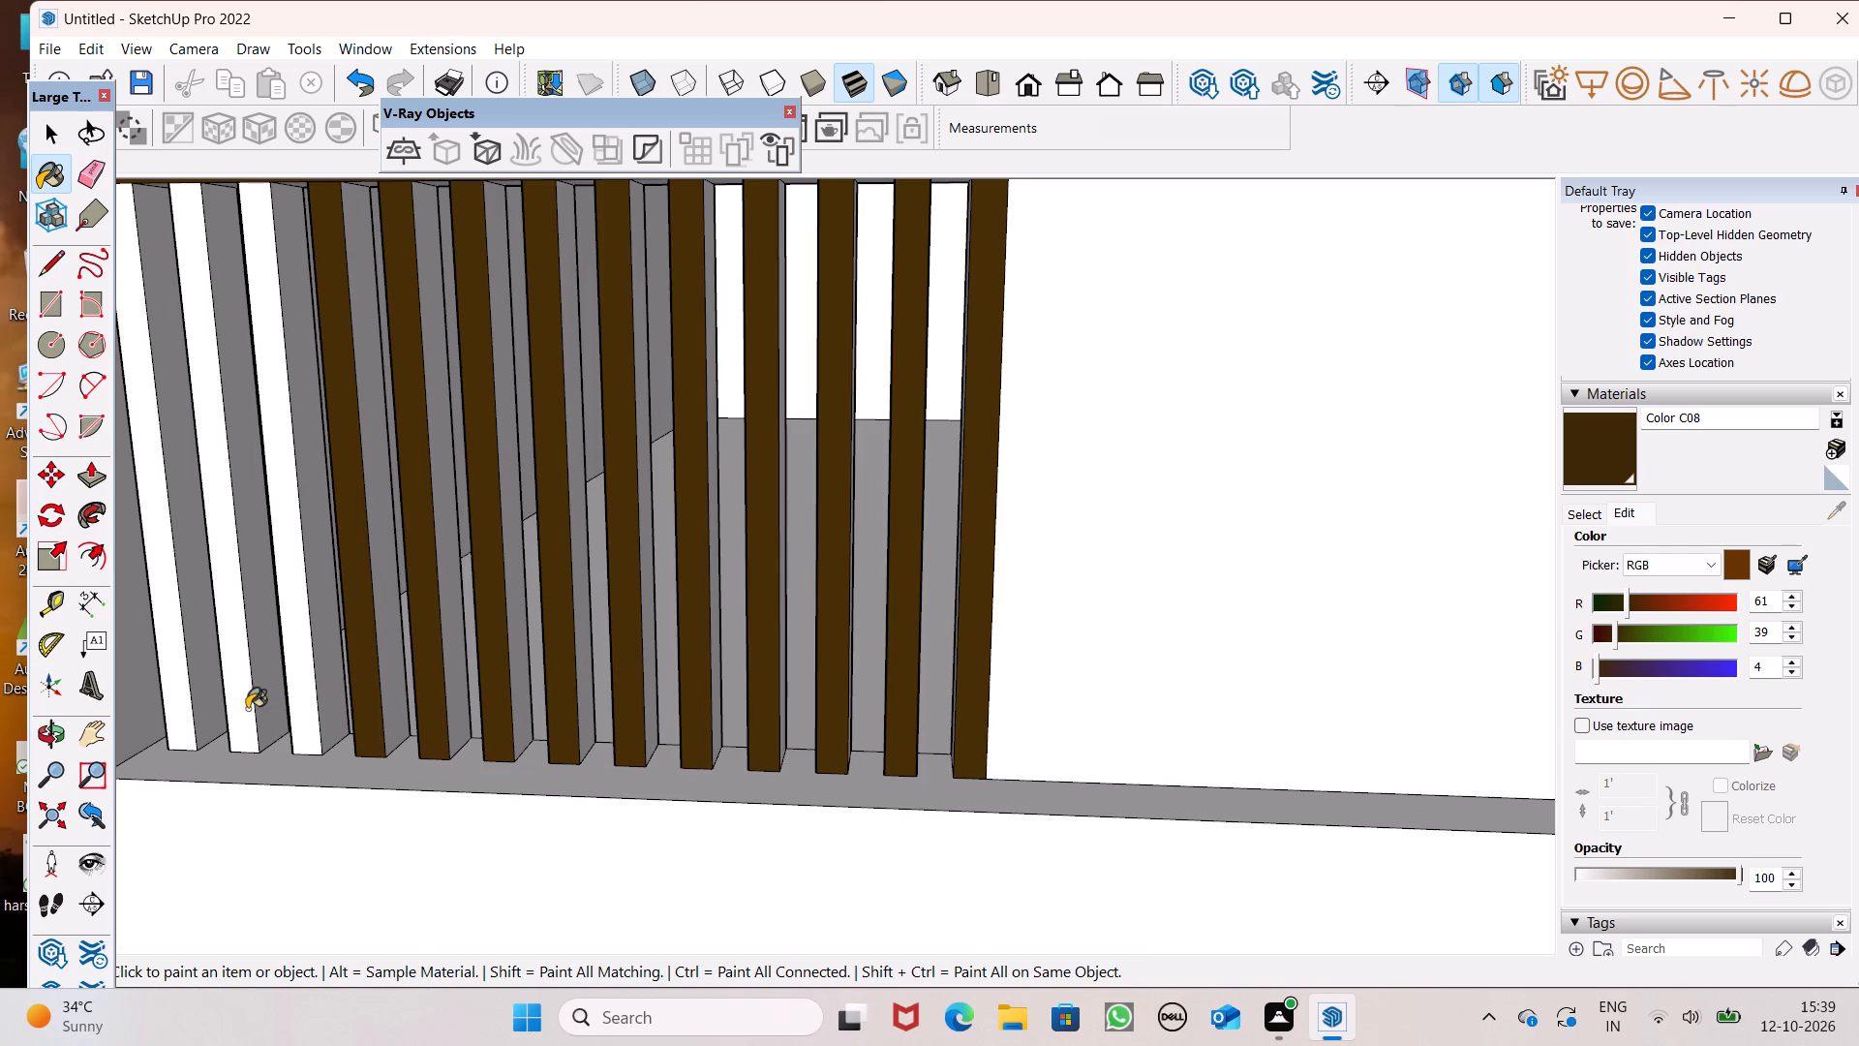
click(185, 714)
Paint the side faces towards the solid parapet on the six bars farthest from it with Color C08.
scroll(212, 705, up, 6)
click(214, 705)
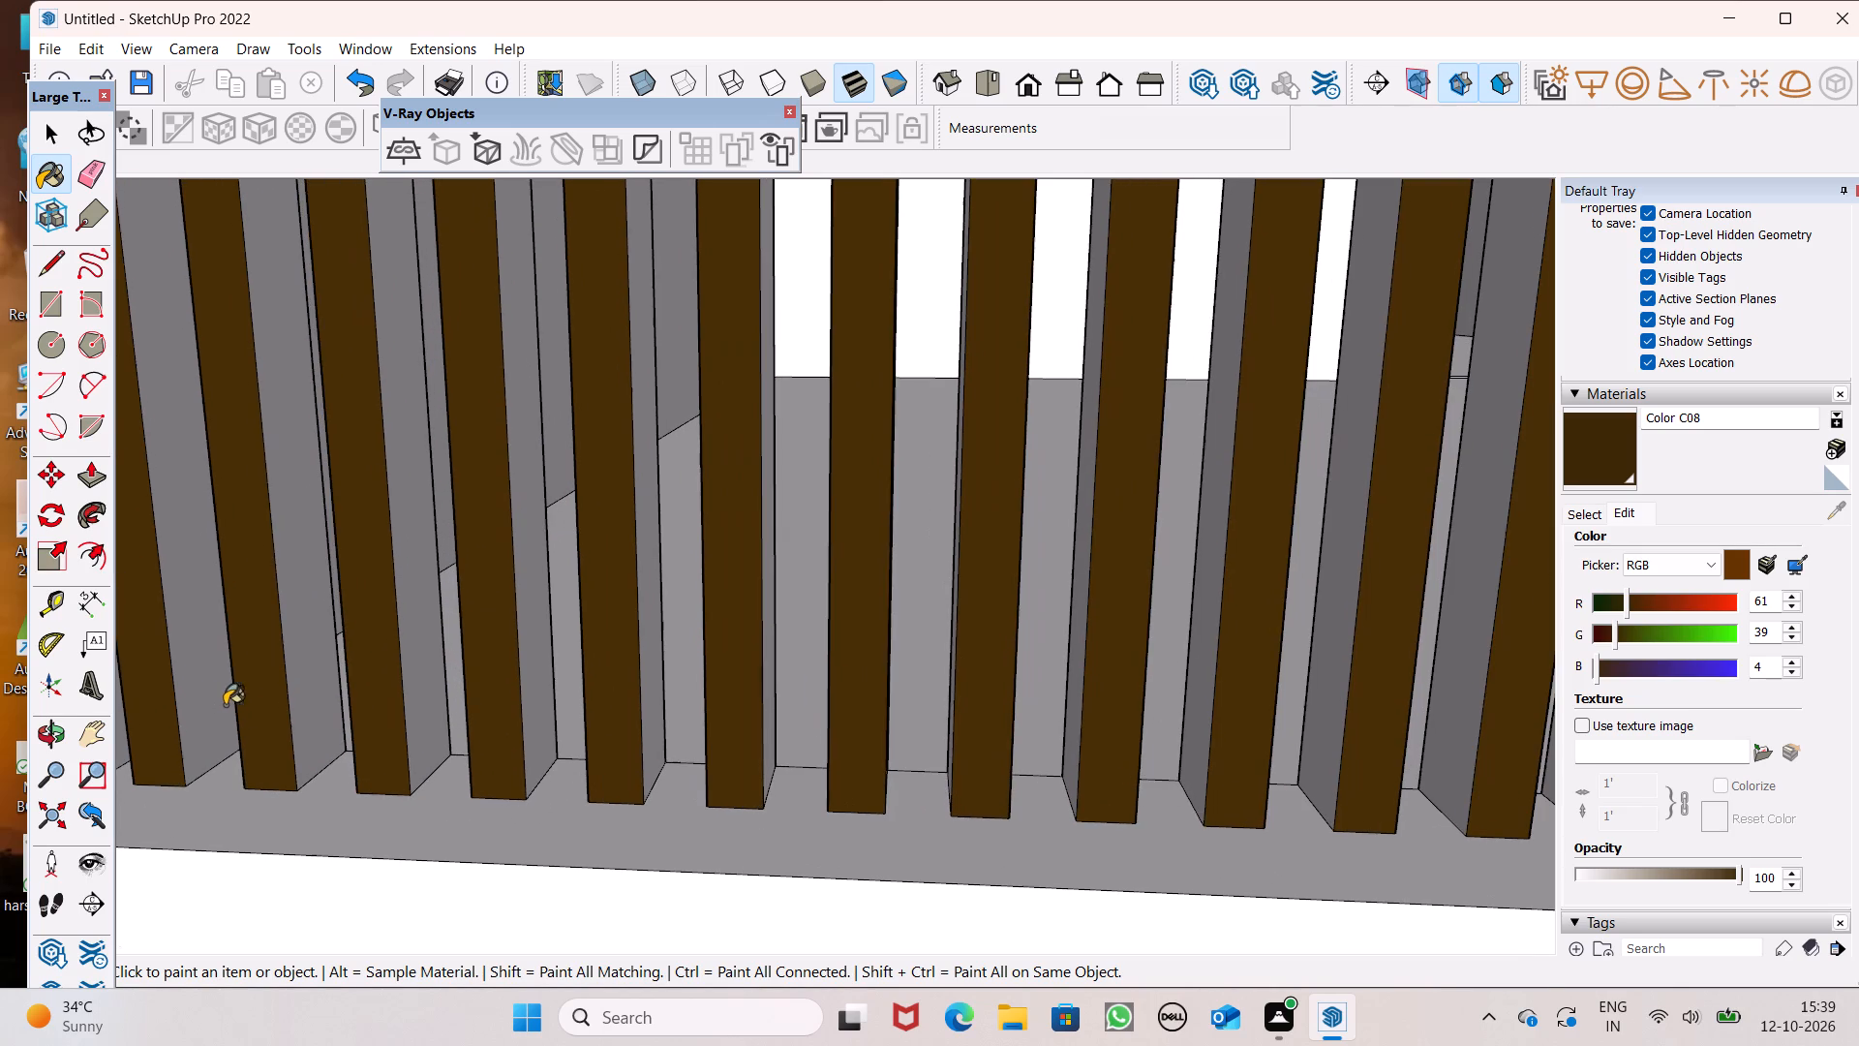
click(301, 703)
click(434, 689)
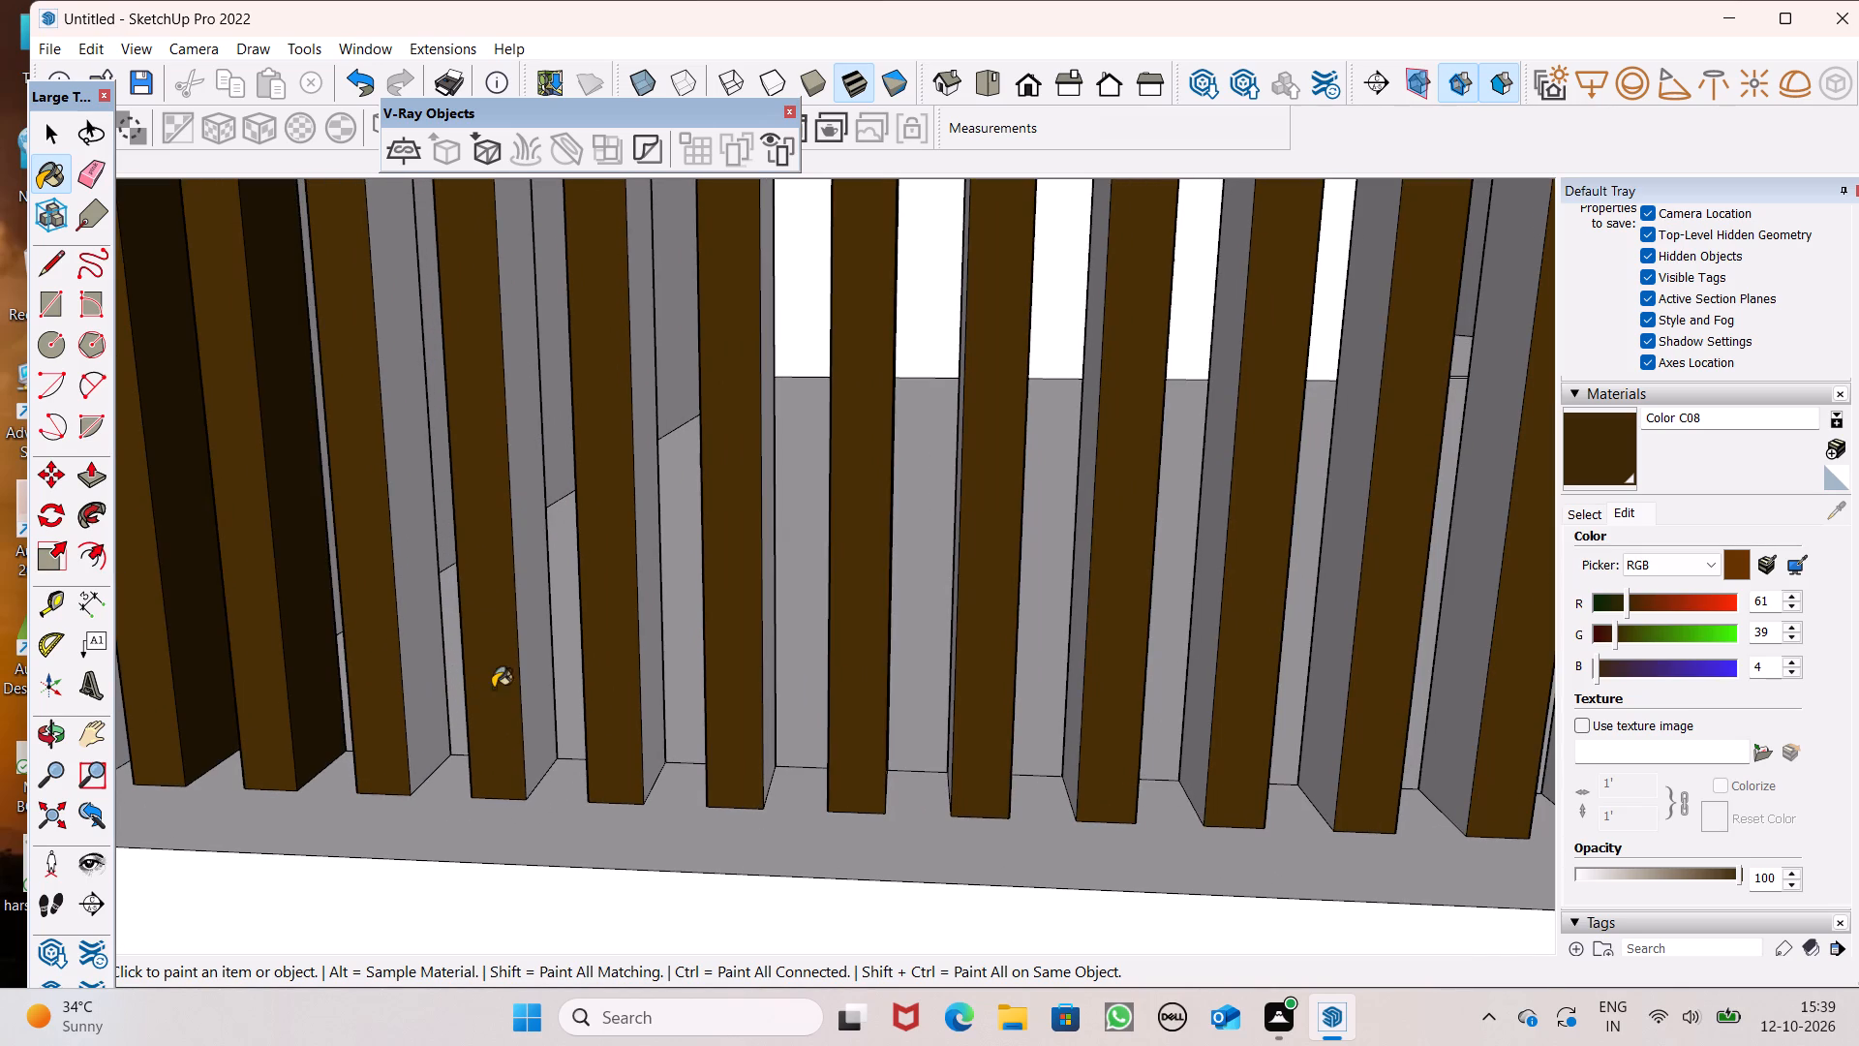
click(536, 683)
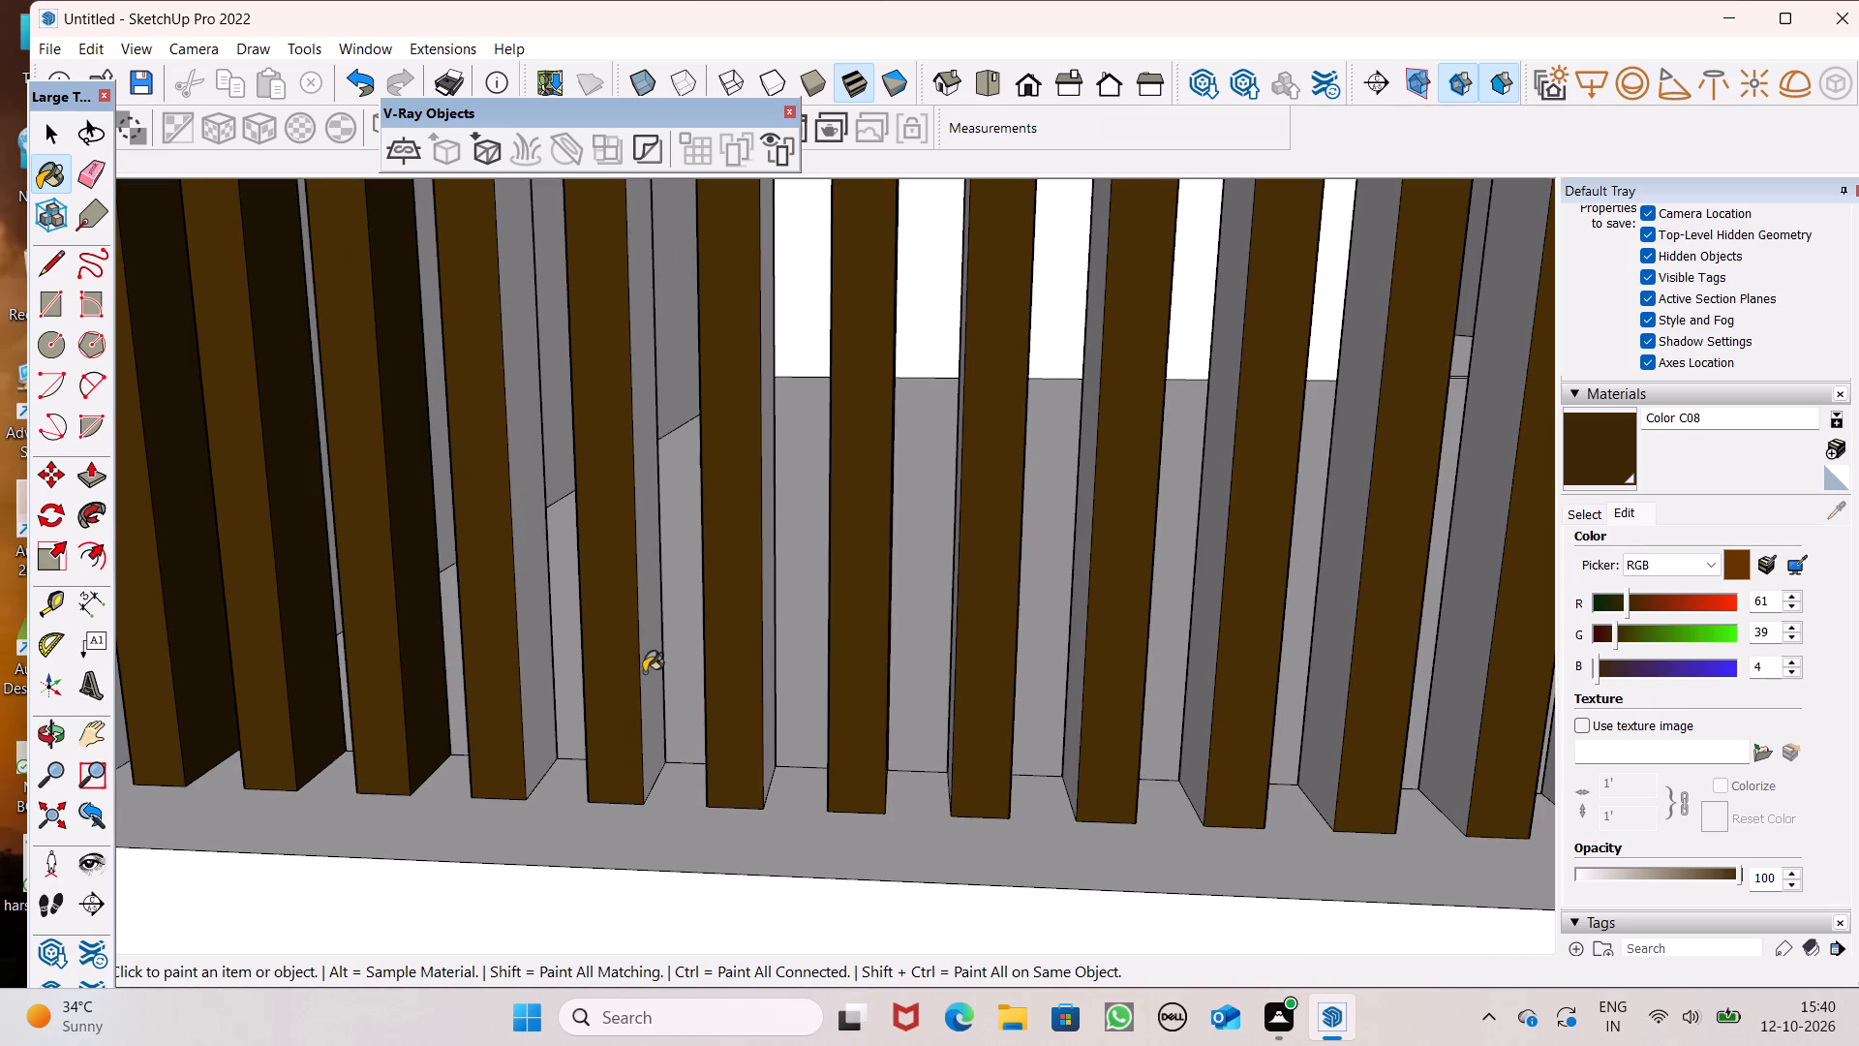
click(644, 672)
click(768, 680)
Paint the matching side faces of the six bars nearest the solid parapet with Color C08.
middle_drag(793, 671, 552, 685)
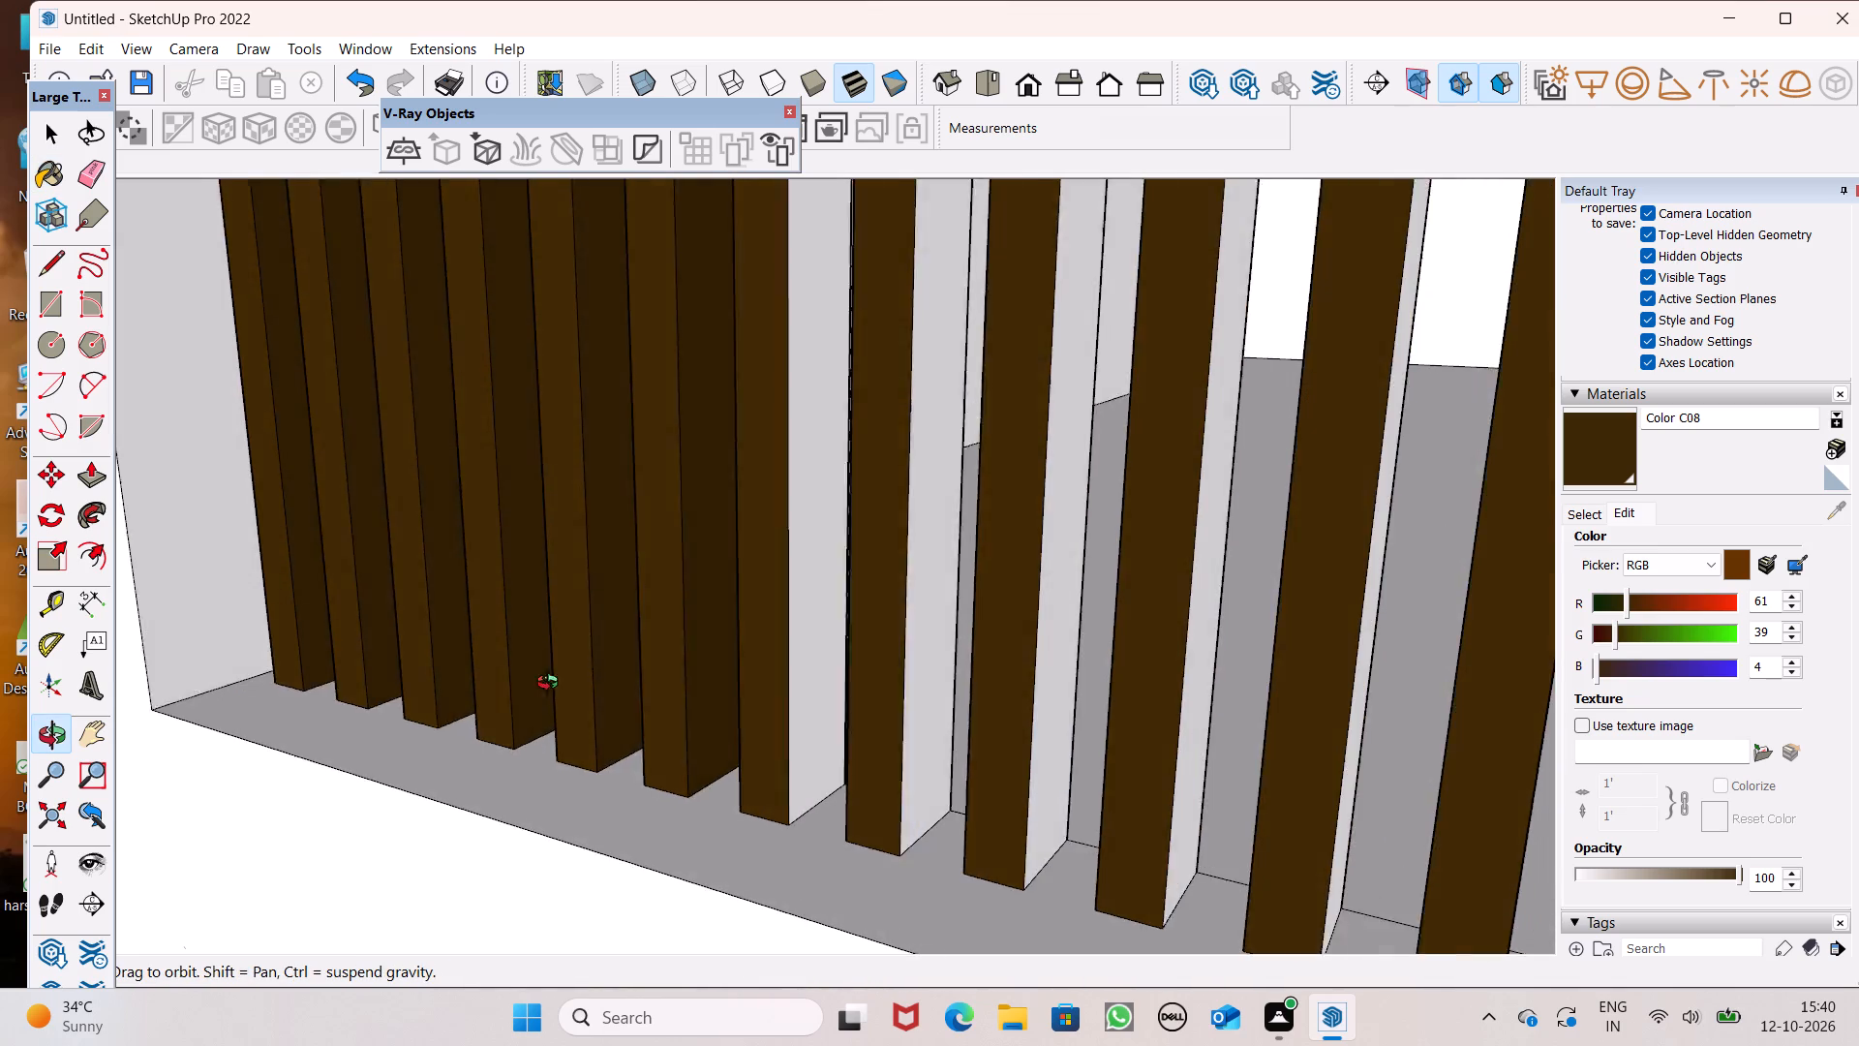
middle_drag(552, 685, 533, 686)
drag(891, 756, 872, 756)
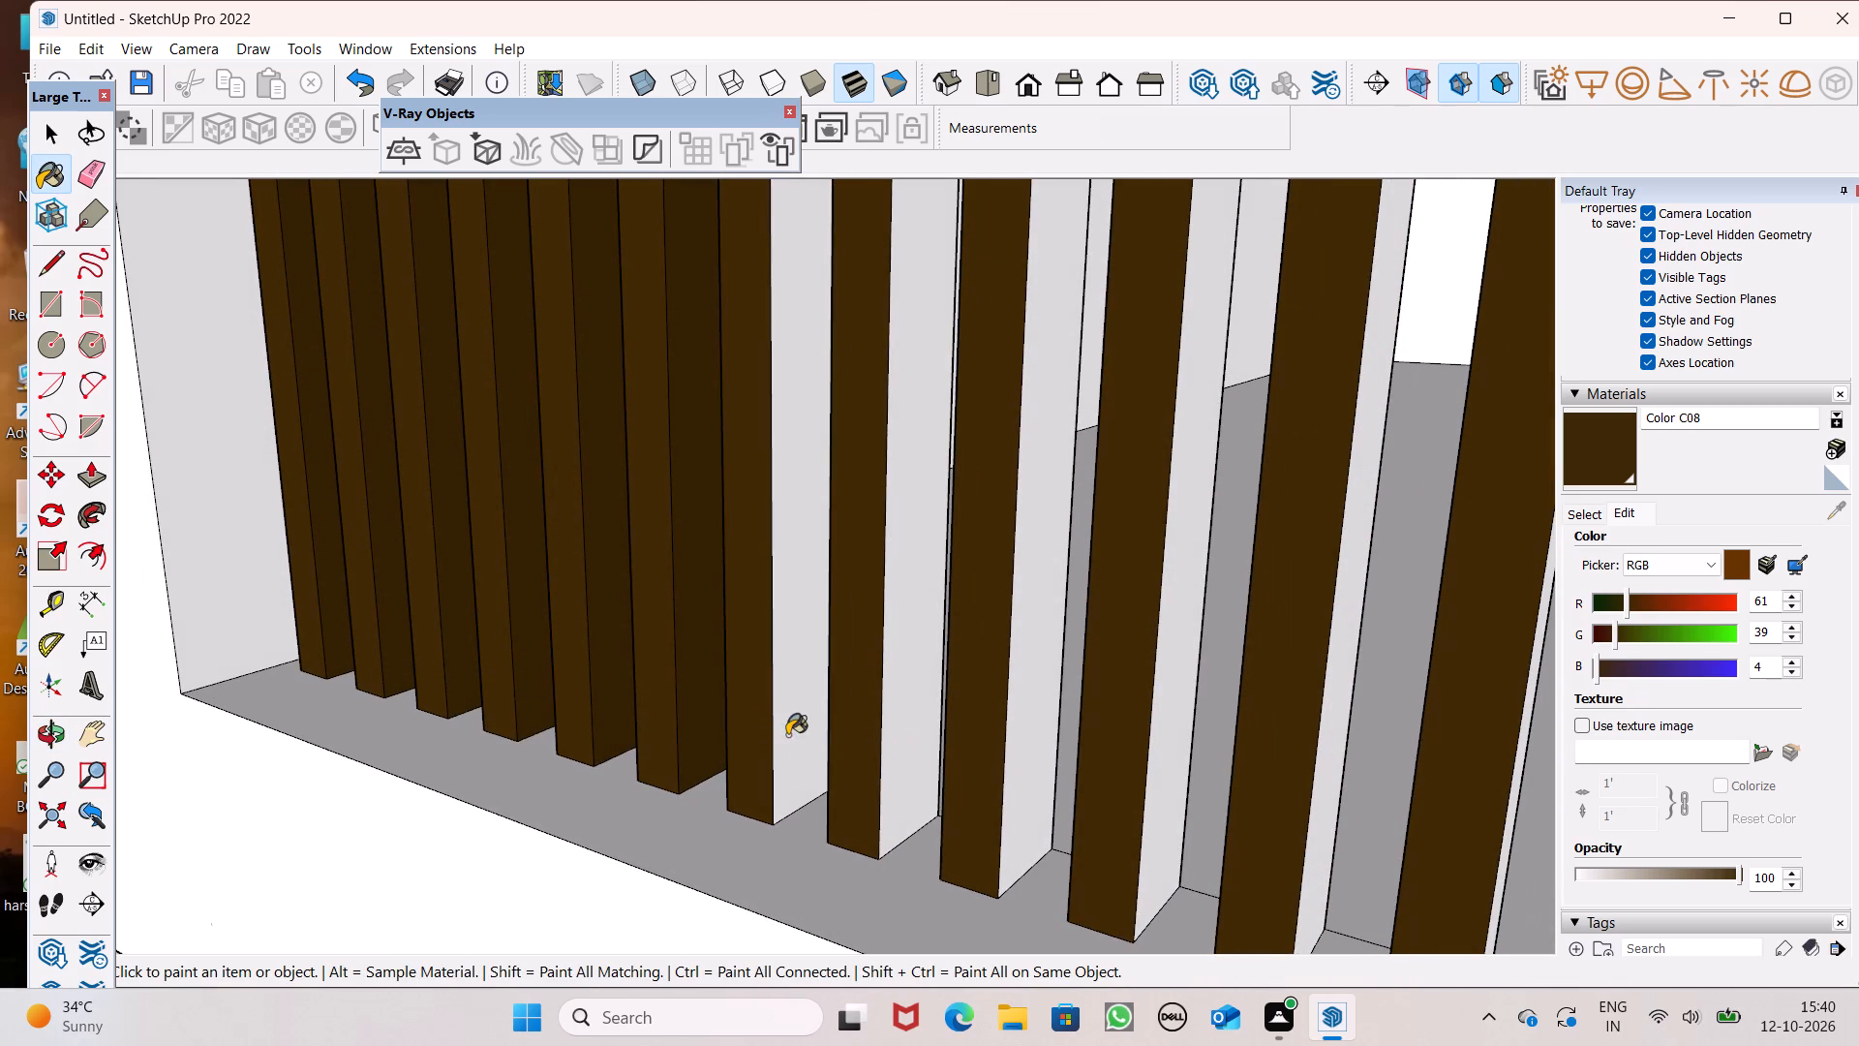
drag(789, 734, 804, 734)
click(904, 726)
click(1029, 724)
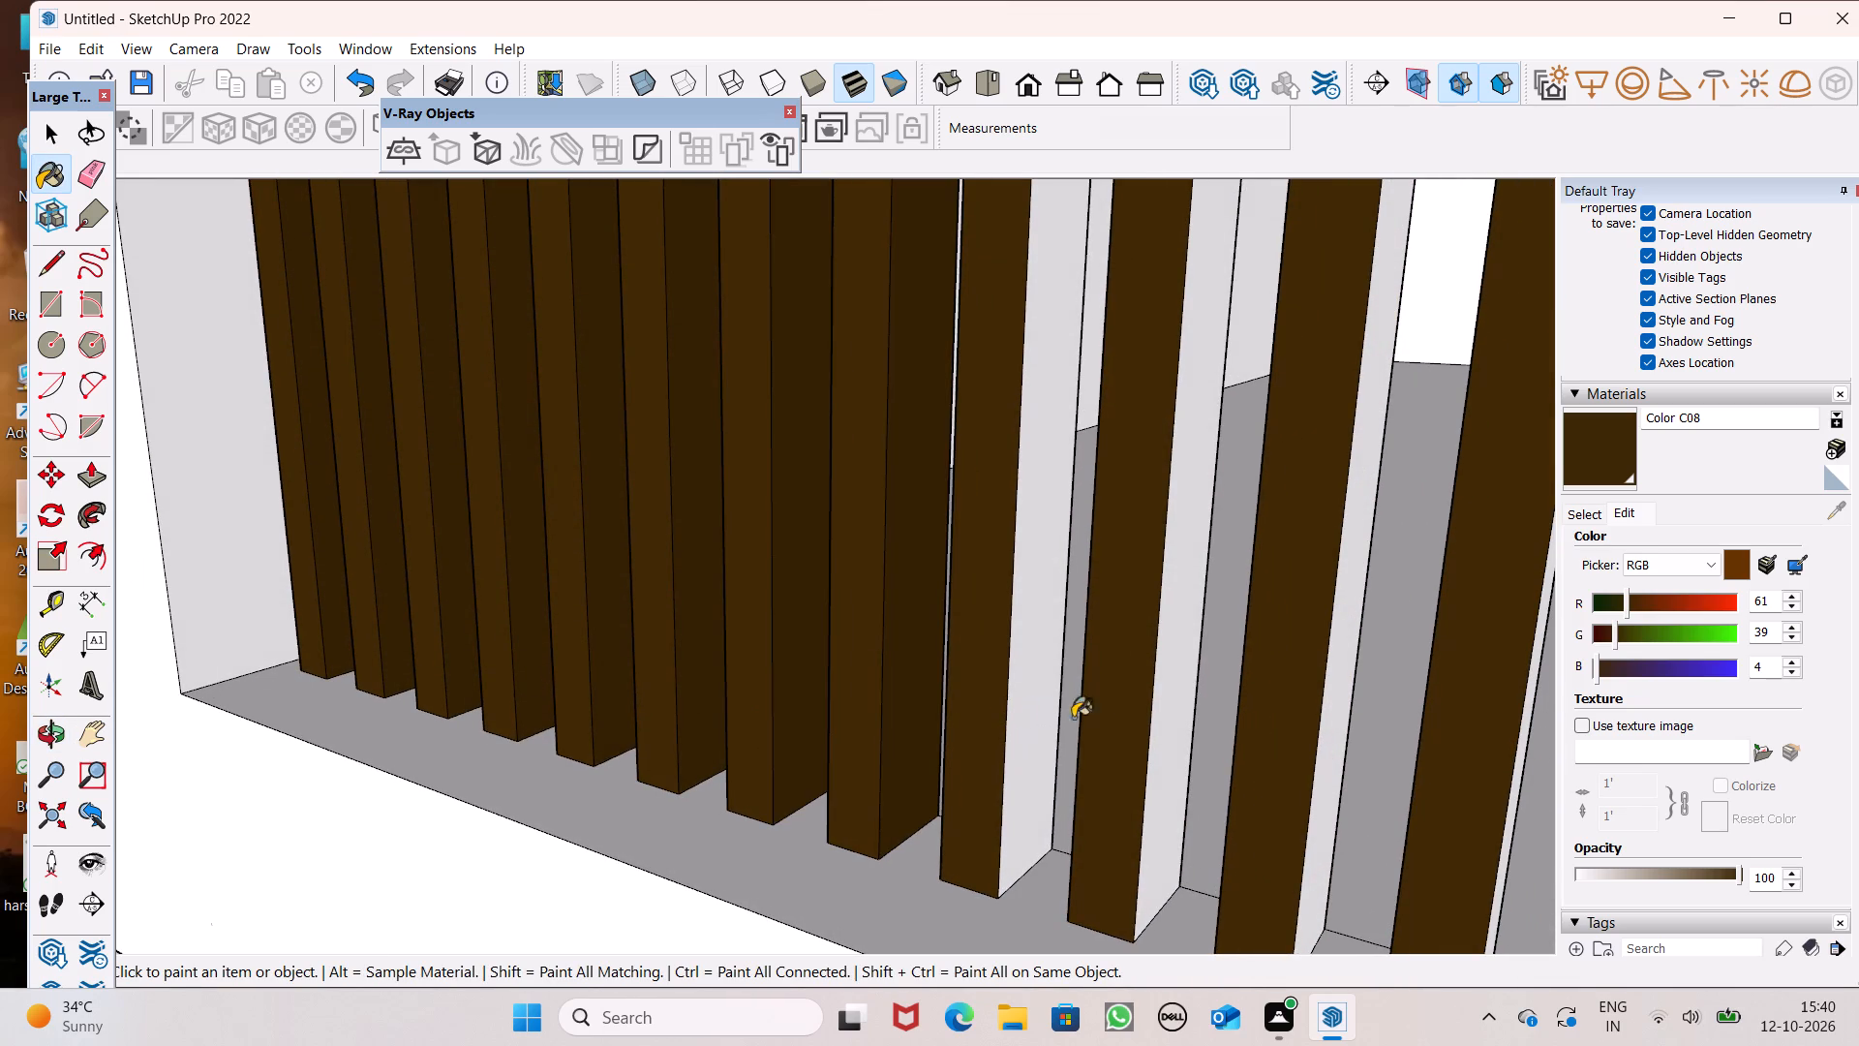
click(1166, 713)
click(1330, 736)
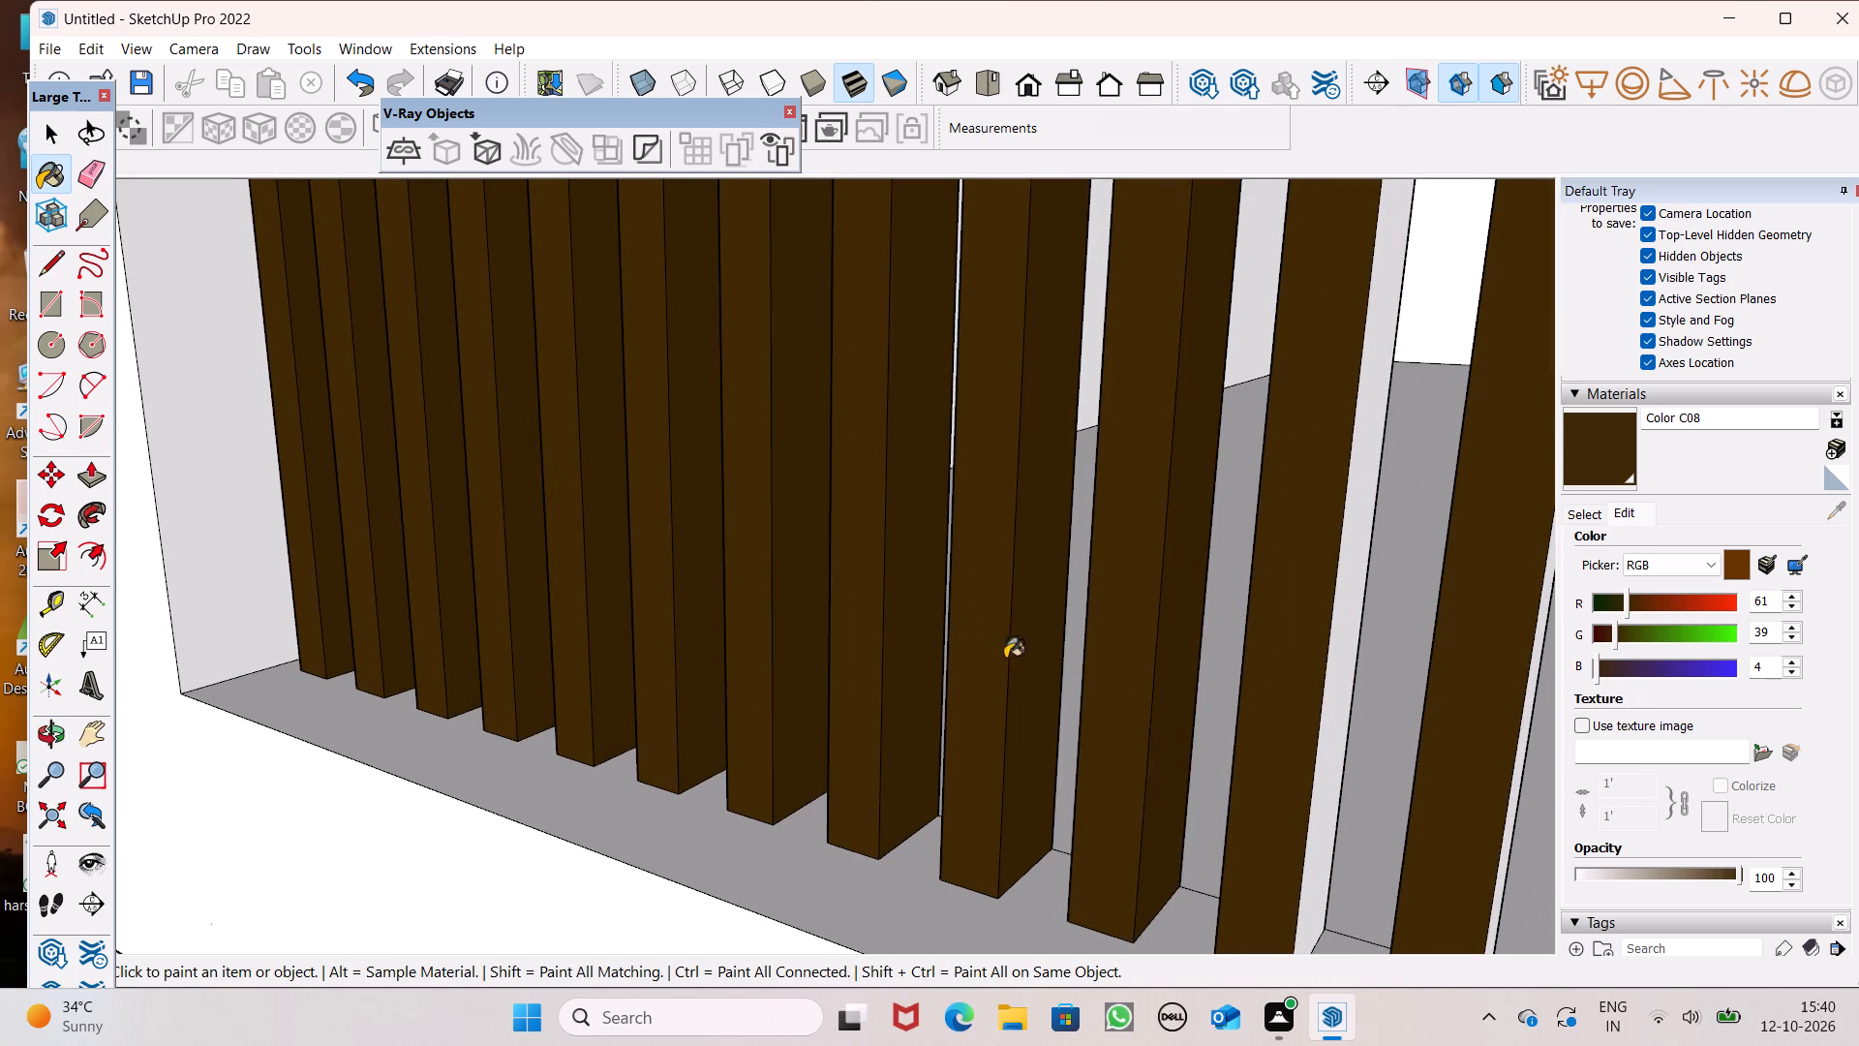
scroll(959, 651, down, 4)
middle_drag(1377, 754, 1076, 757)
click(983, 730)
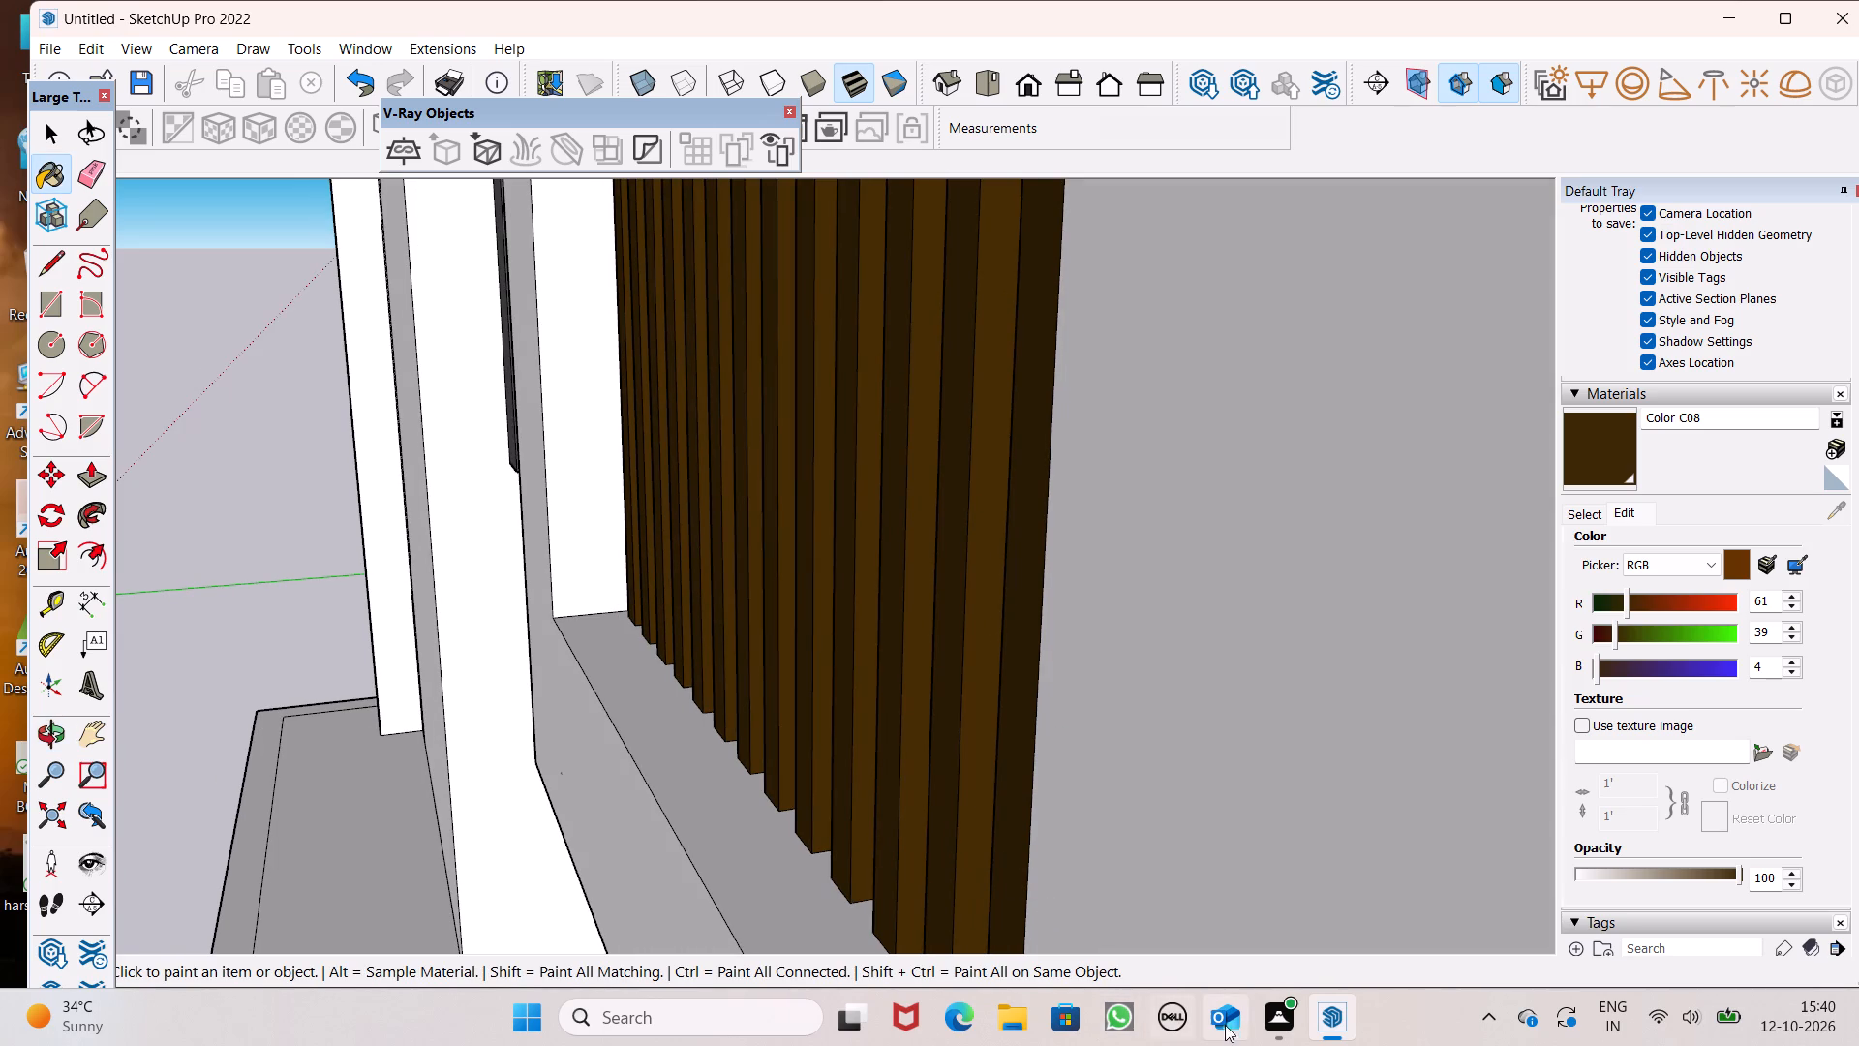